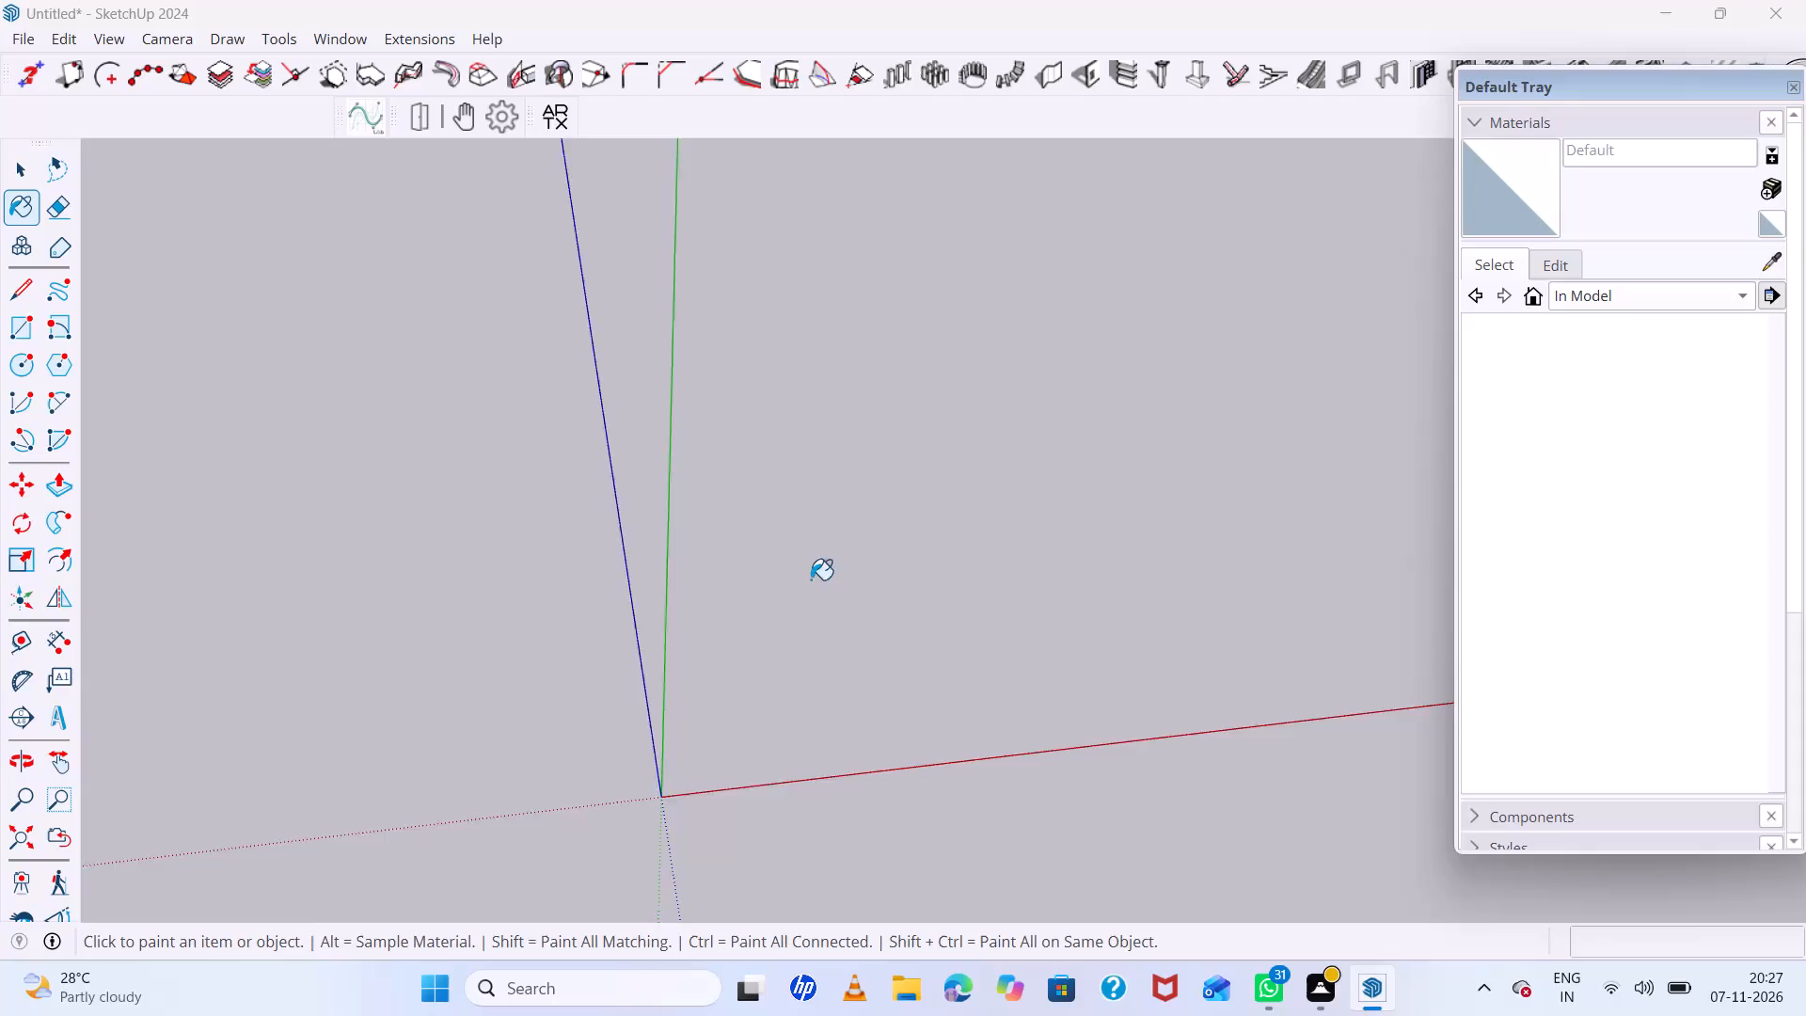
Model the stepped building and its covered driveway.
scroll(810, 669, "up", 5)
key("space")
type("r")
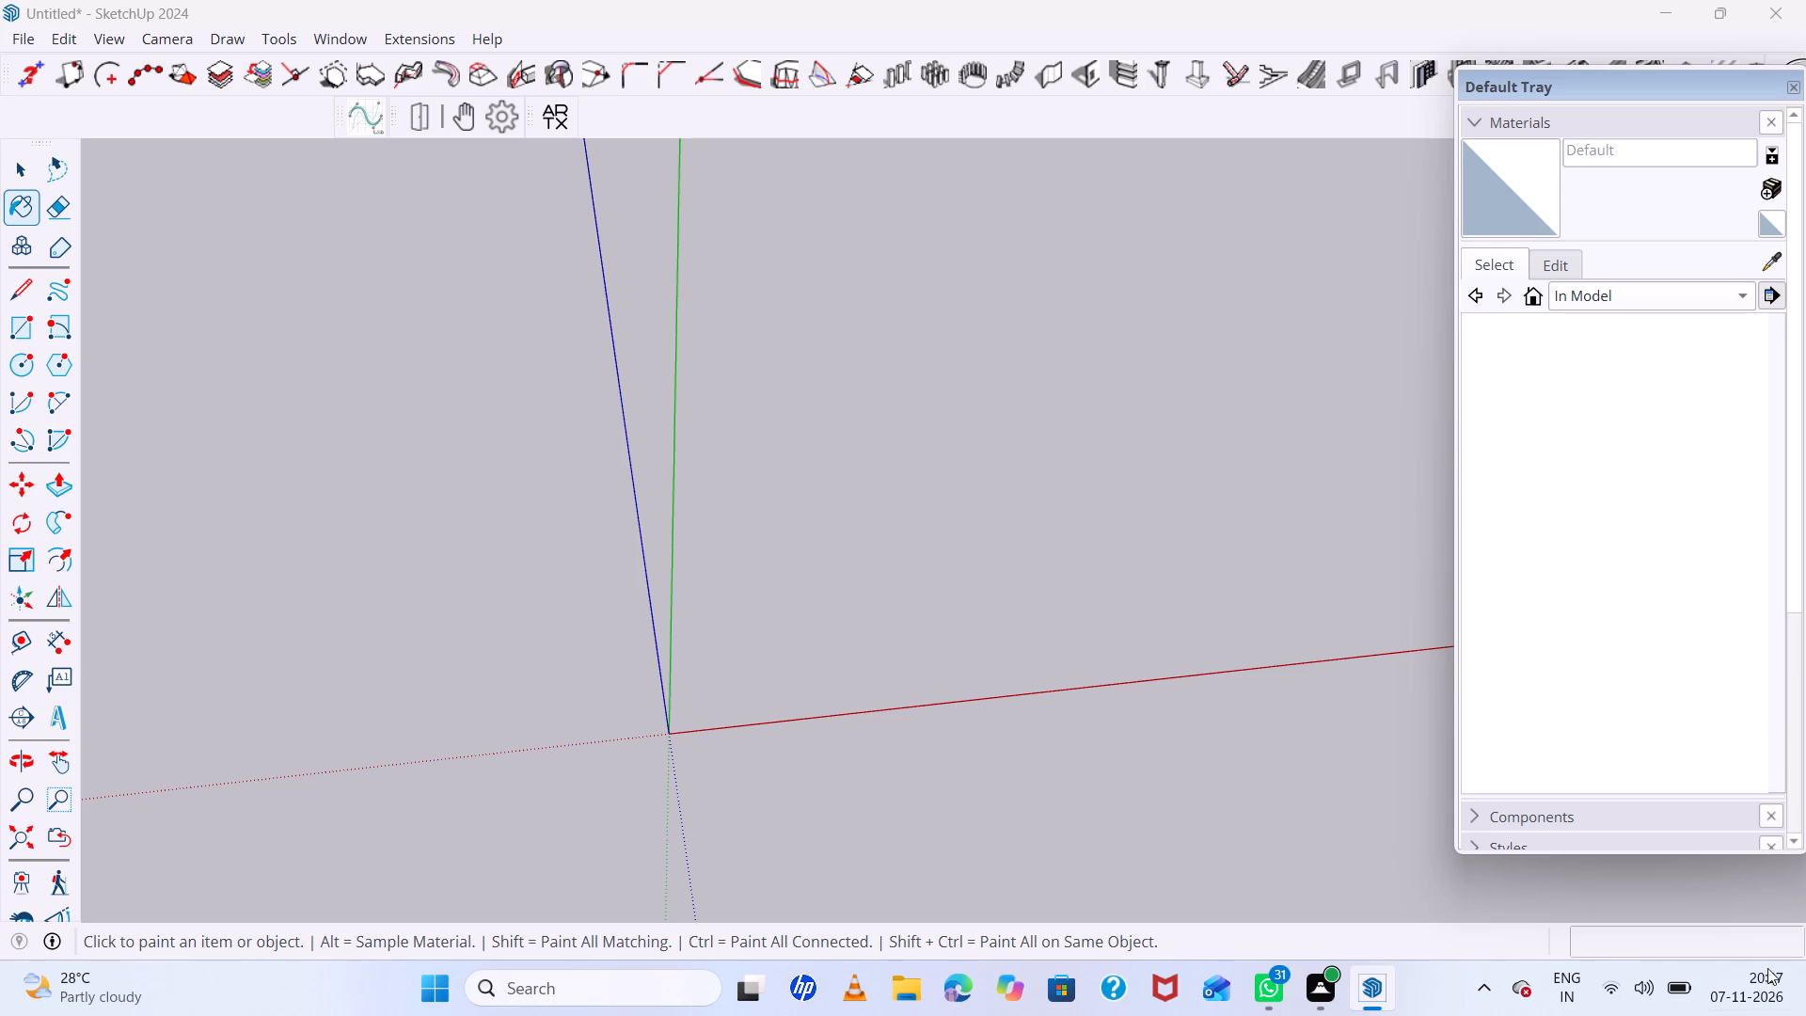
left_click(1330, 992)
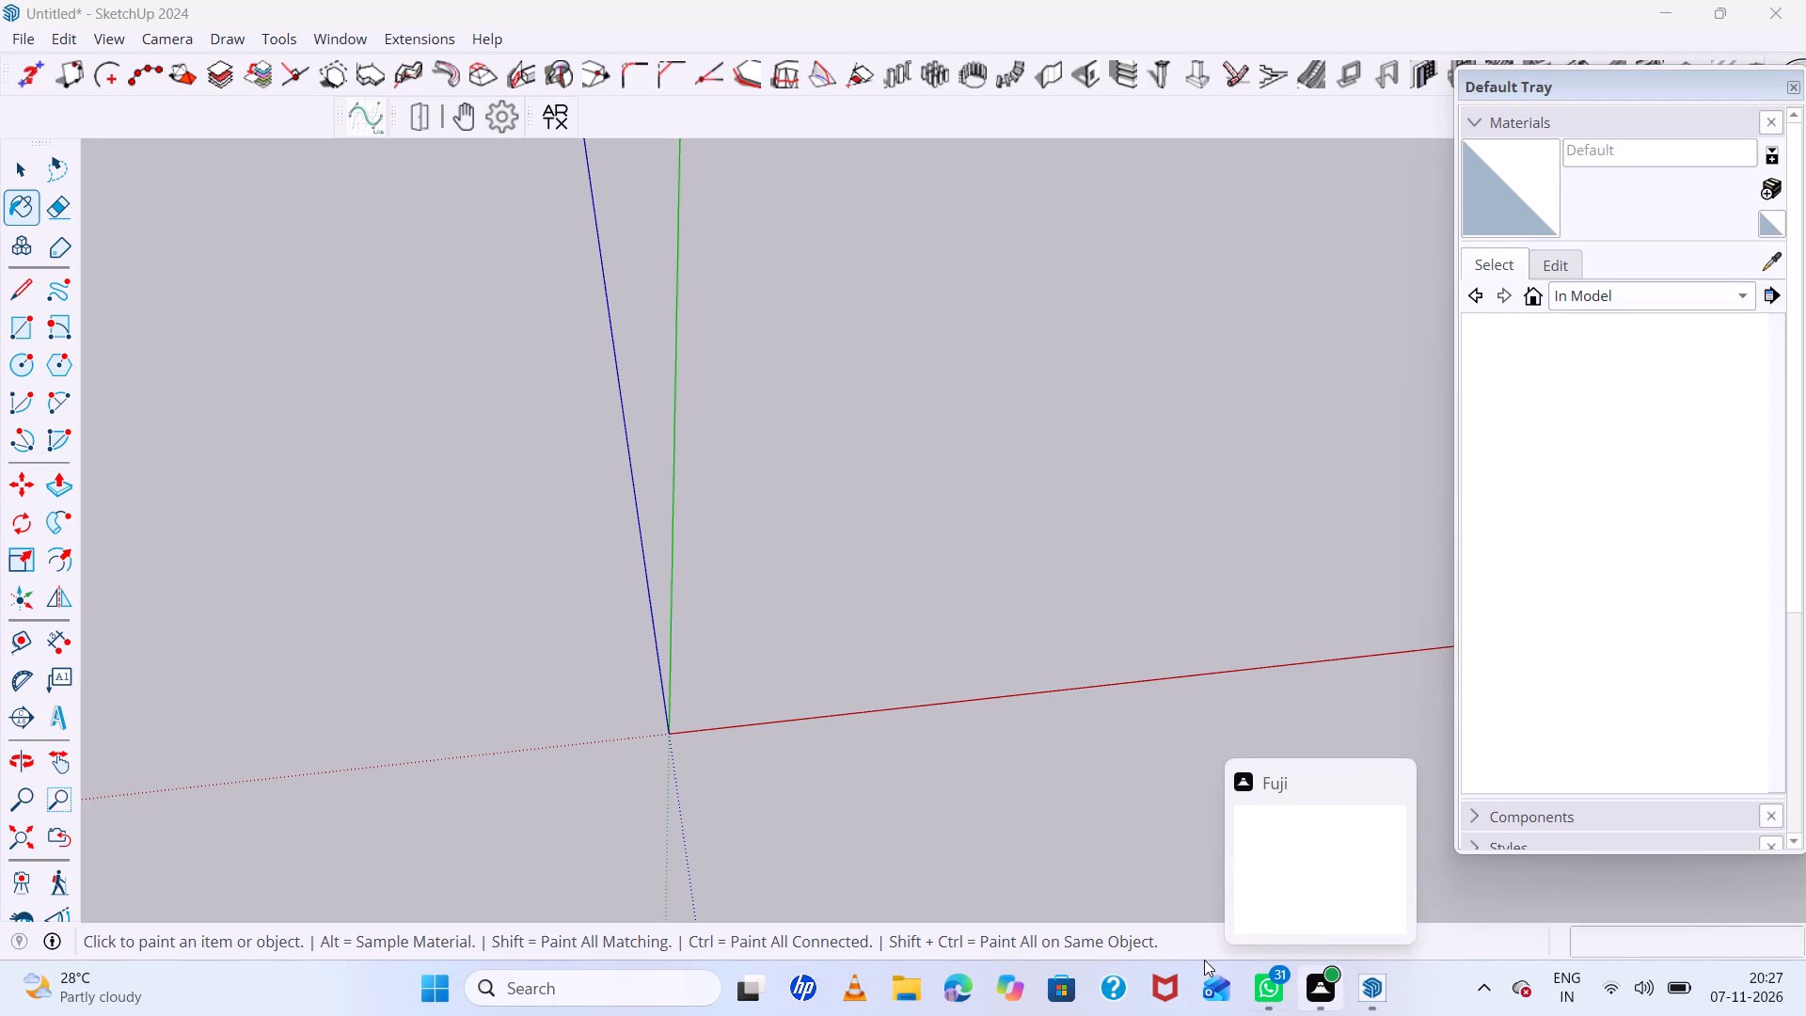
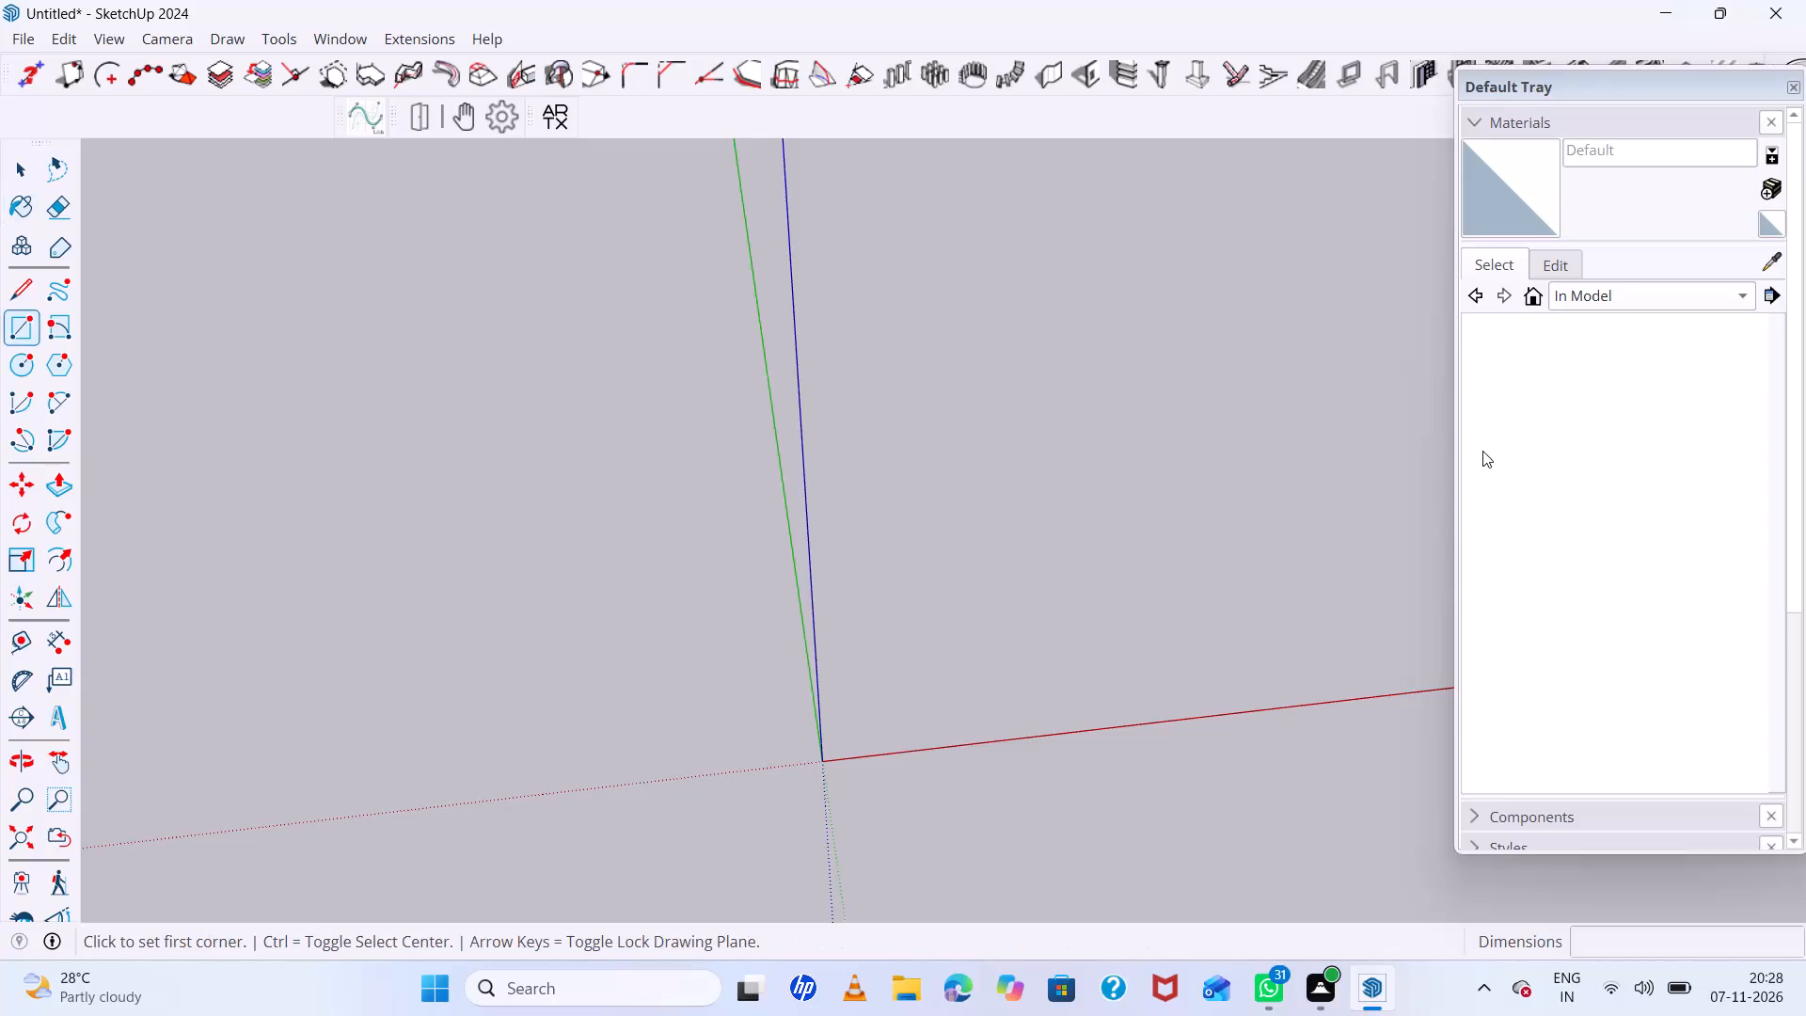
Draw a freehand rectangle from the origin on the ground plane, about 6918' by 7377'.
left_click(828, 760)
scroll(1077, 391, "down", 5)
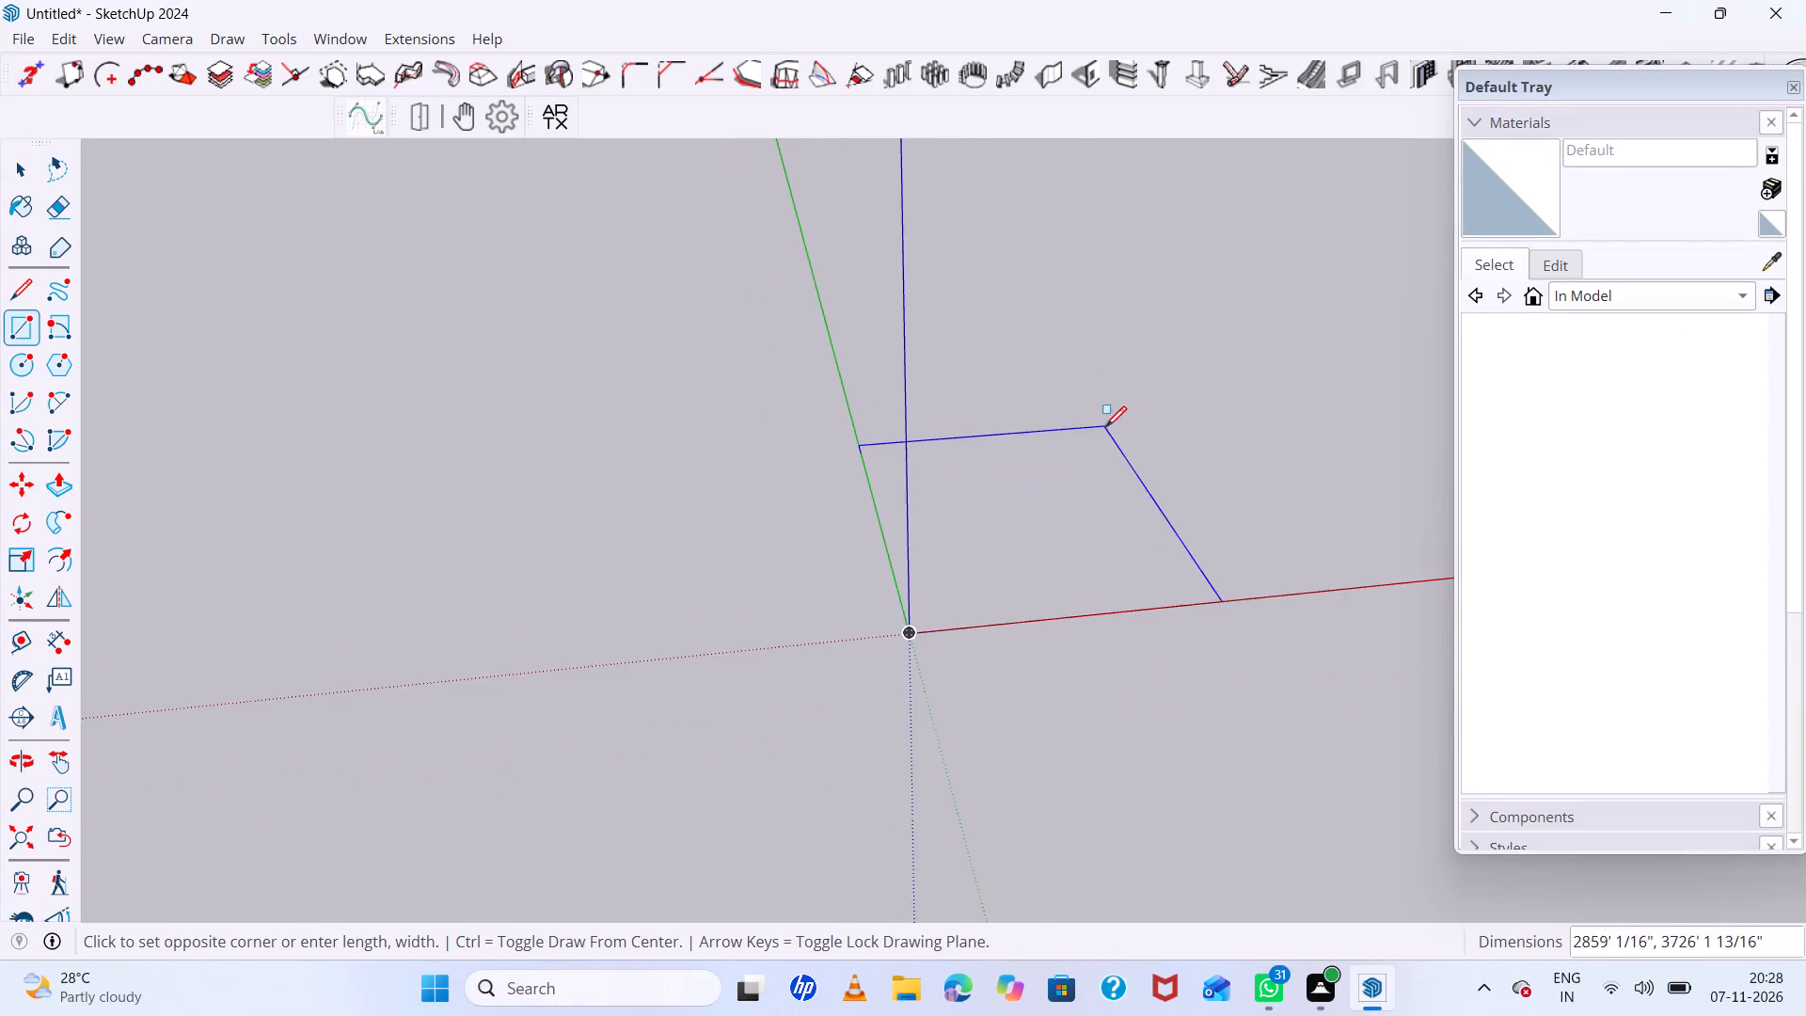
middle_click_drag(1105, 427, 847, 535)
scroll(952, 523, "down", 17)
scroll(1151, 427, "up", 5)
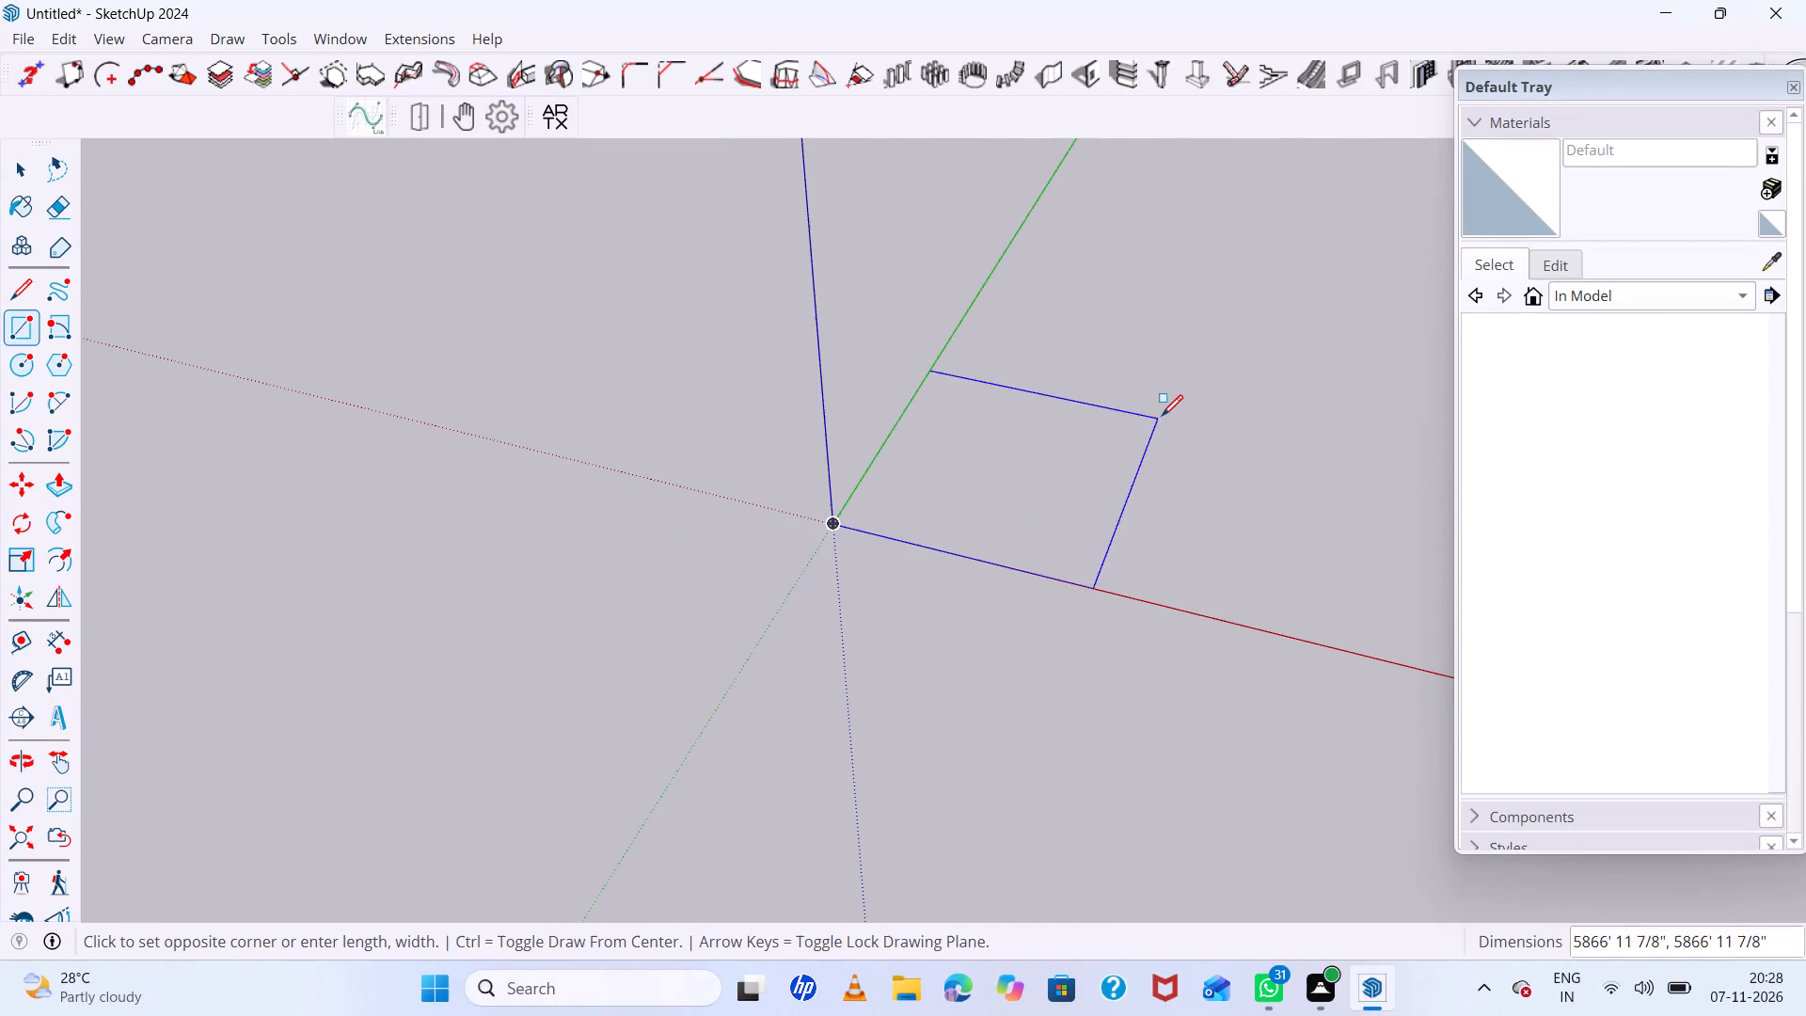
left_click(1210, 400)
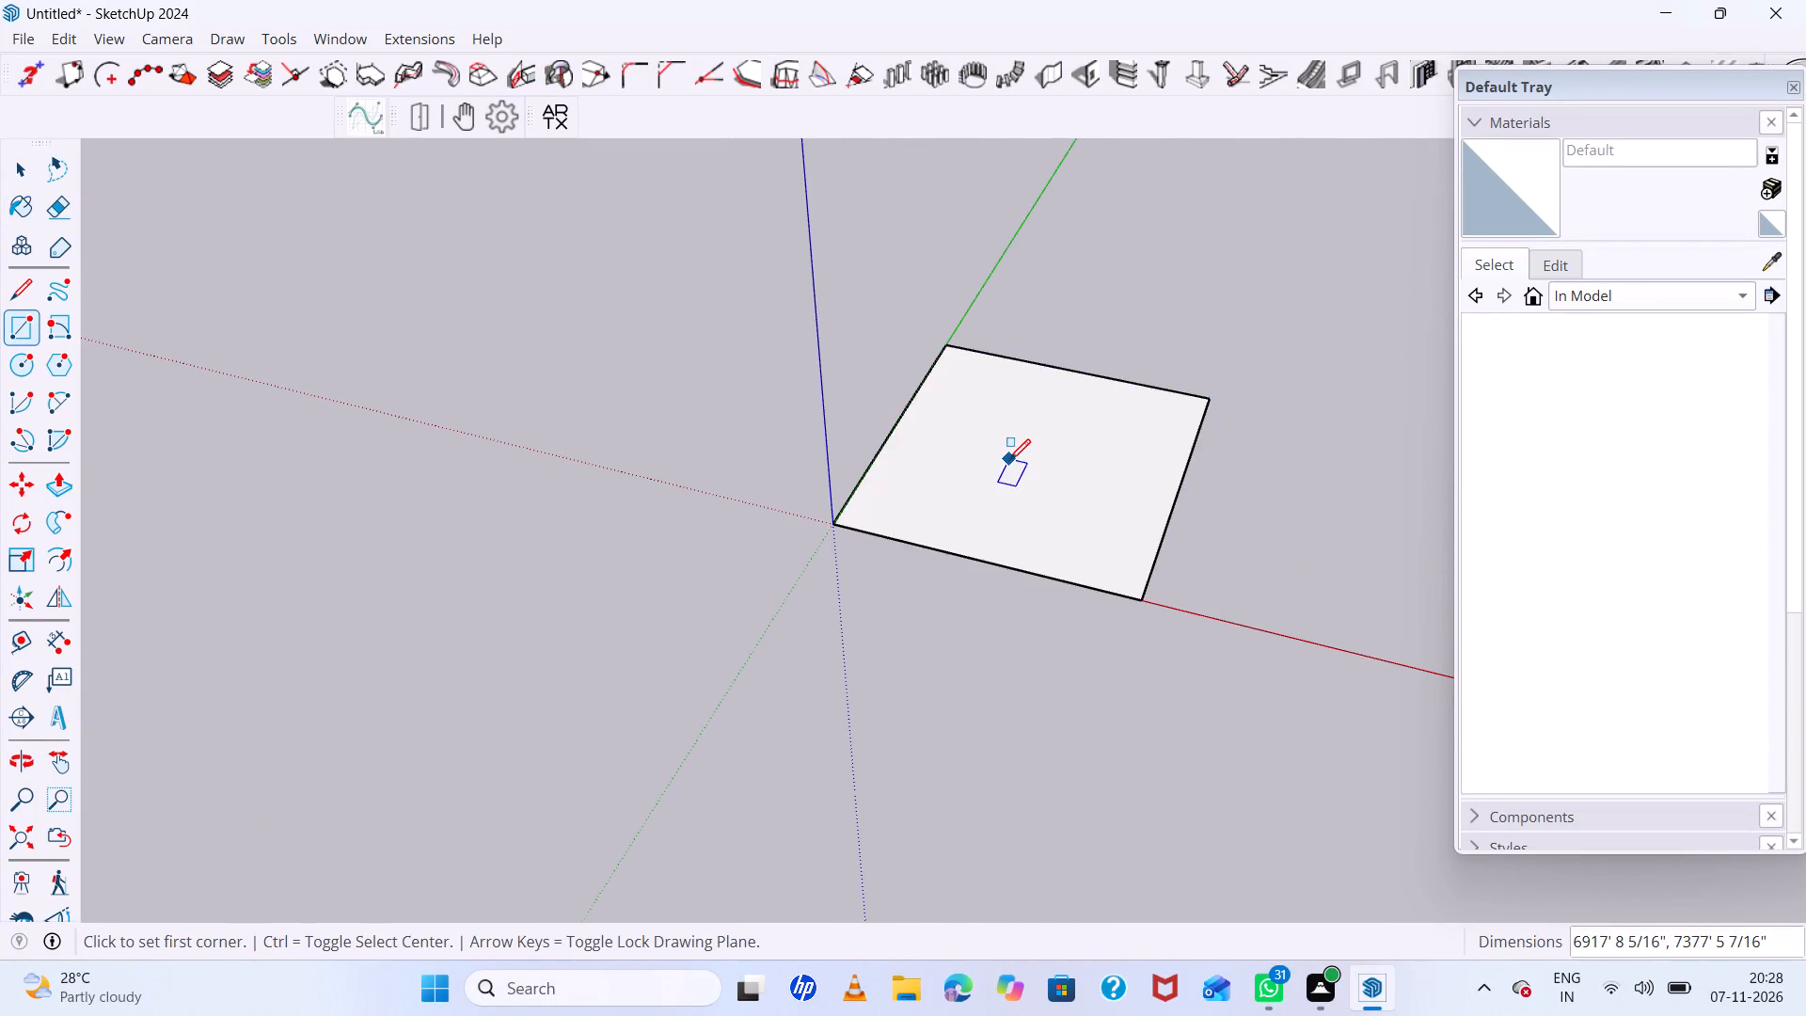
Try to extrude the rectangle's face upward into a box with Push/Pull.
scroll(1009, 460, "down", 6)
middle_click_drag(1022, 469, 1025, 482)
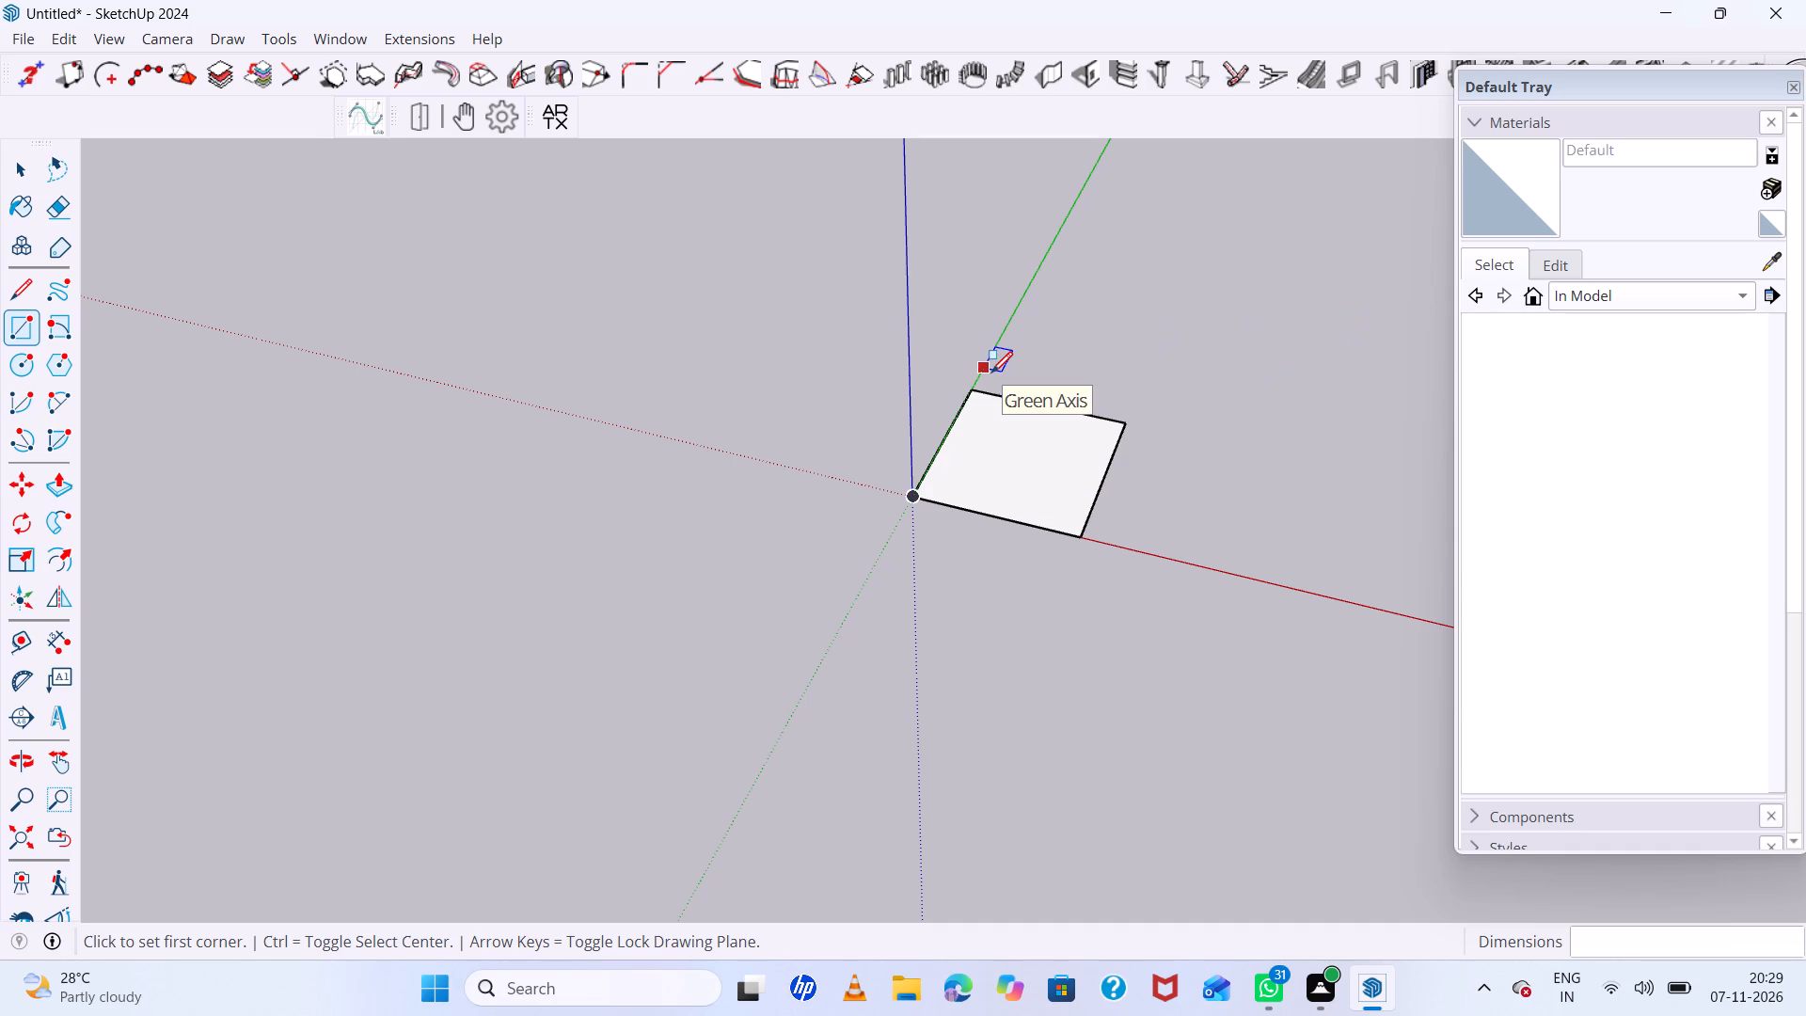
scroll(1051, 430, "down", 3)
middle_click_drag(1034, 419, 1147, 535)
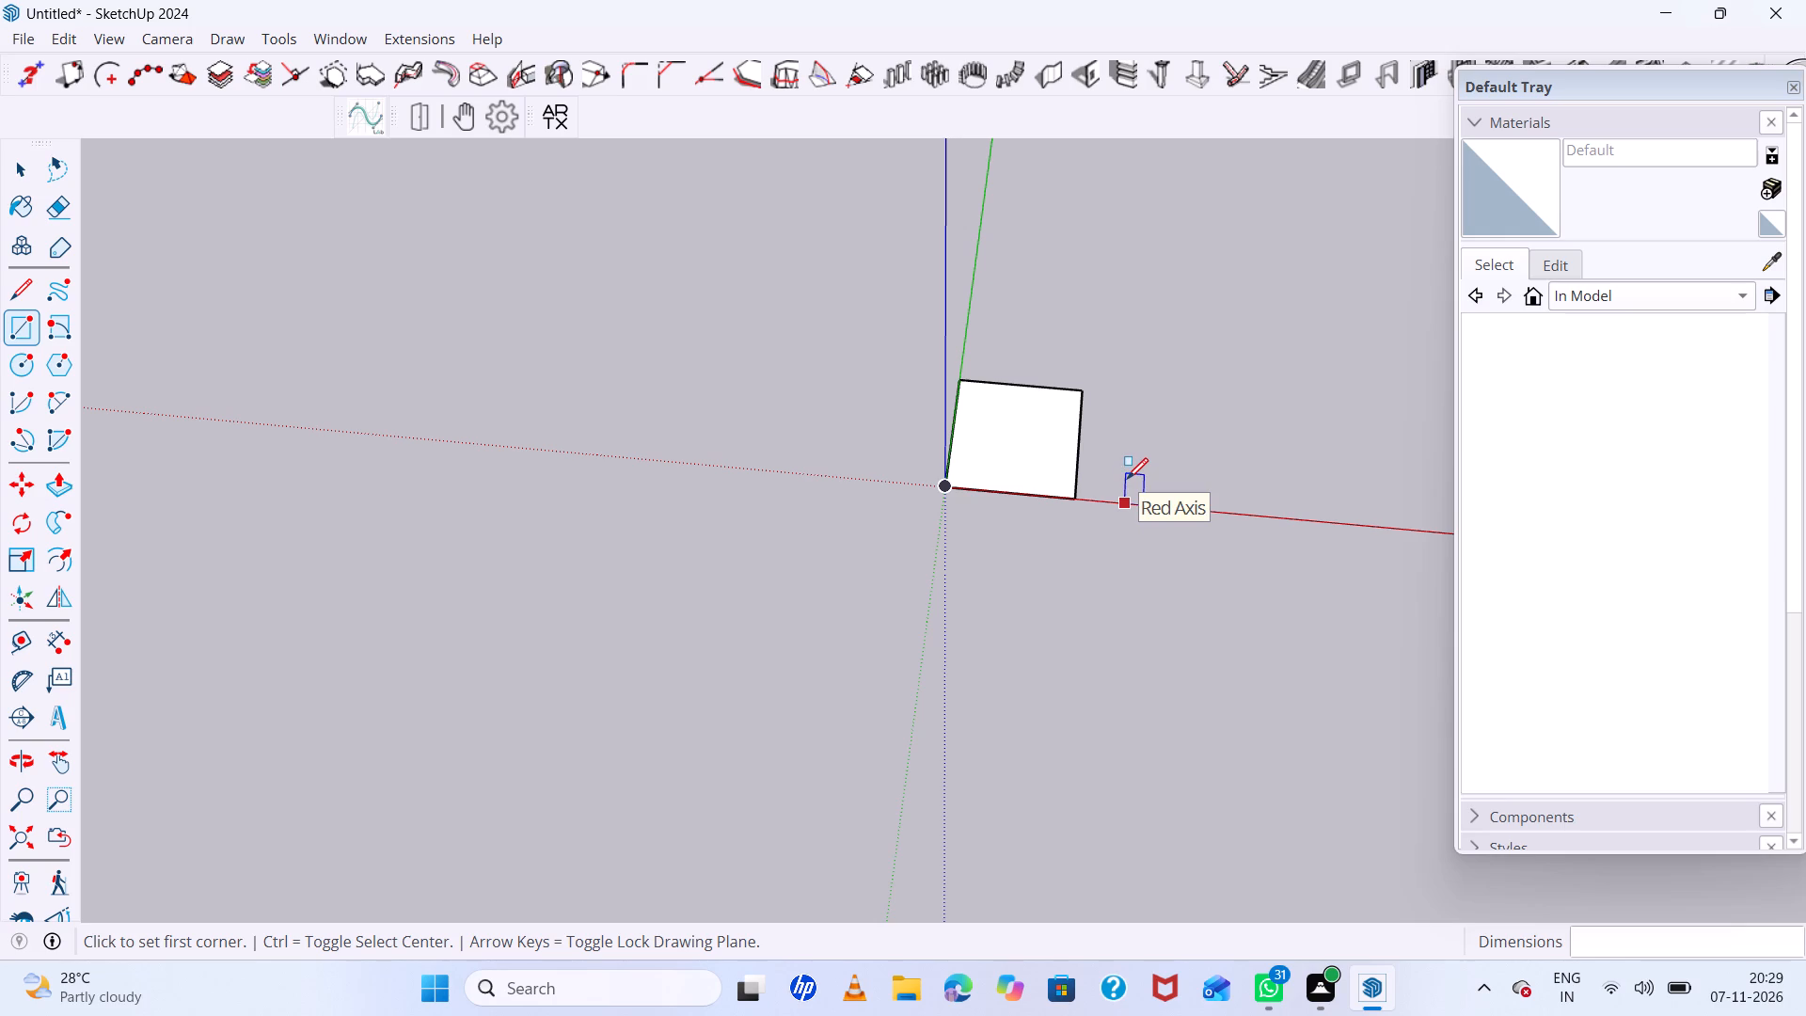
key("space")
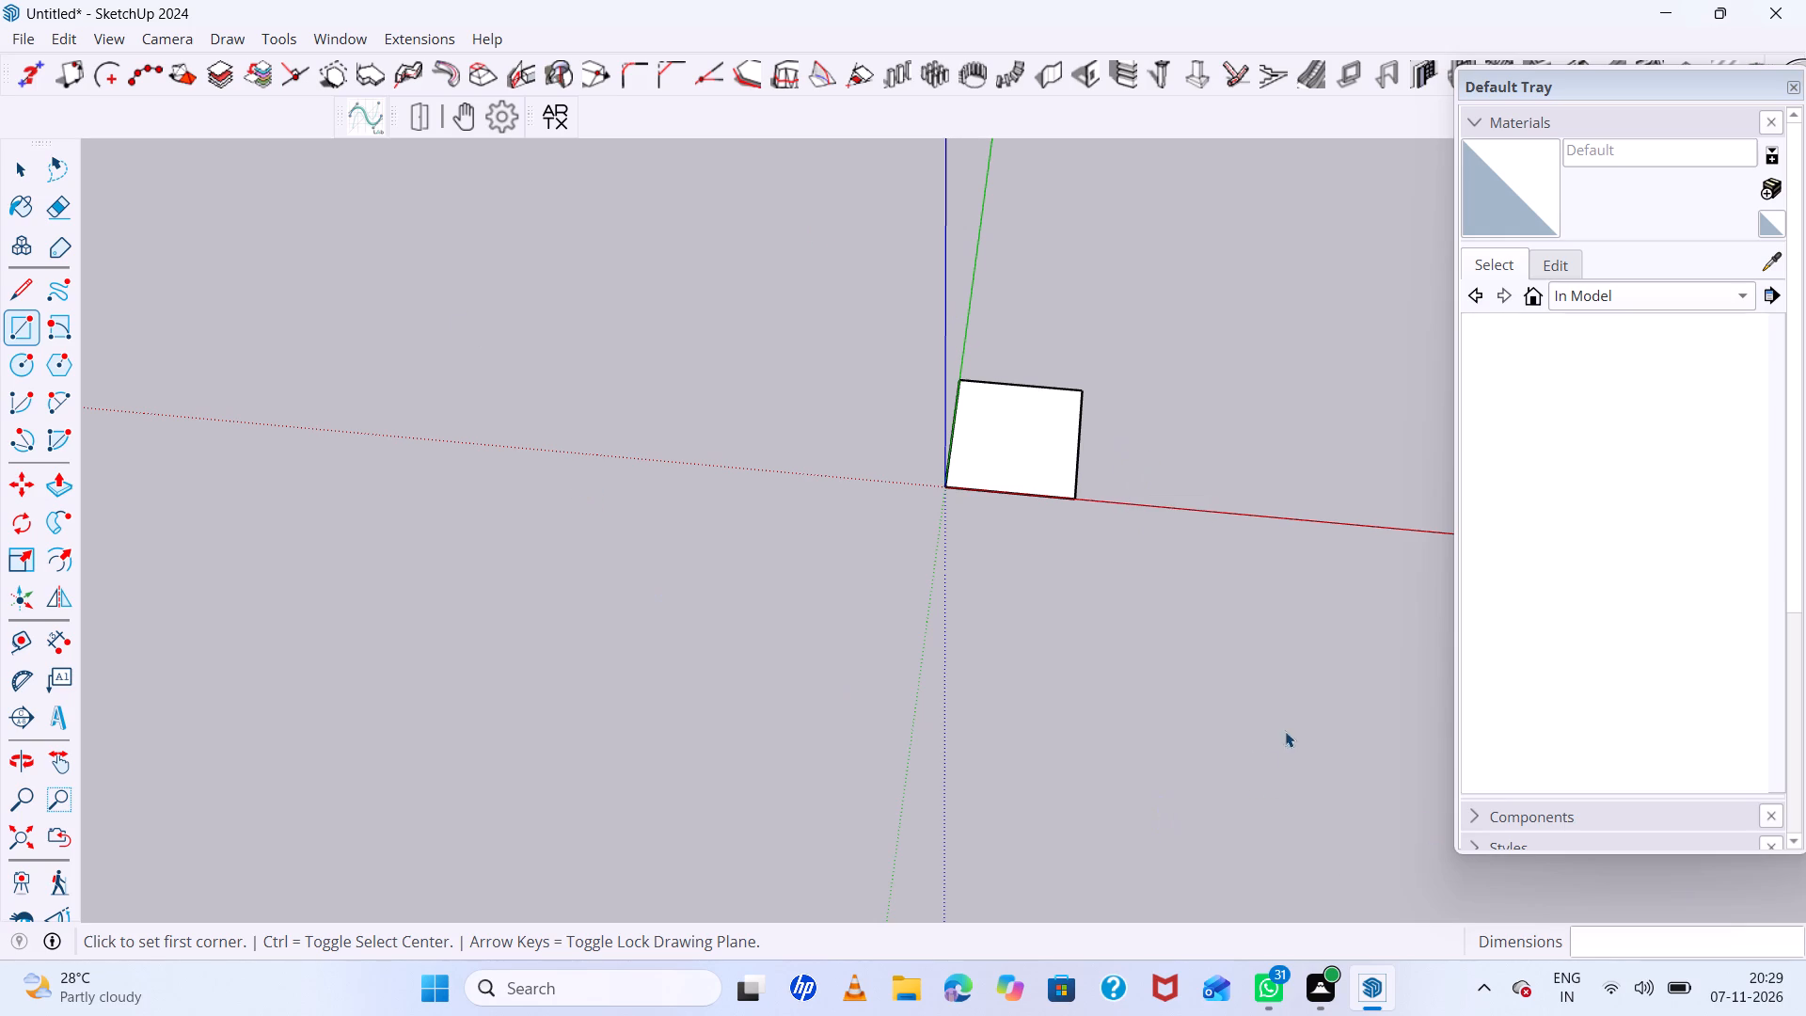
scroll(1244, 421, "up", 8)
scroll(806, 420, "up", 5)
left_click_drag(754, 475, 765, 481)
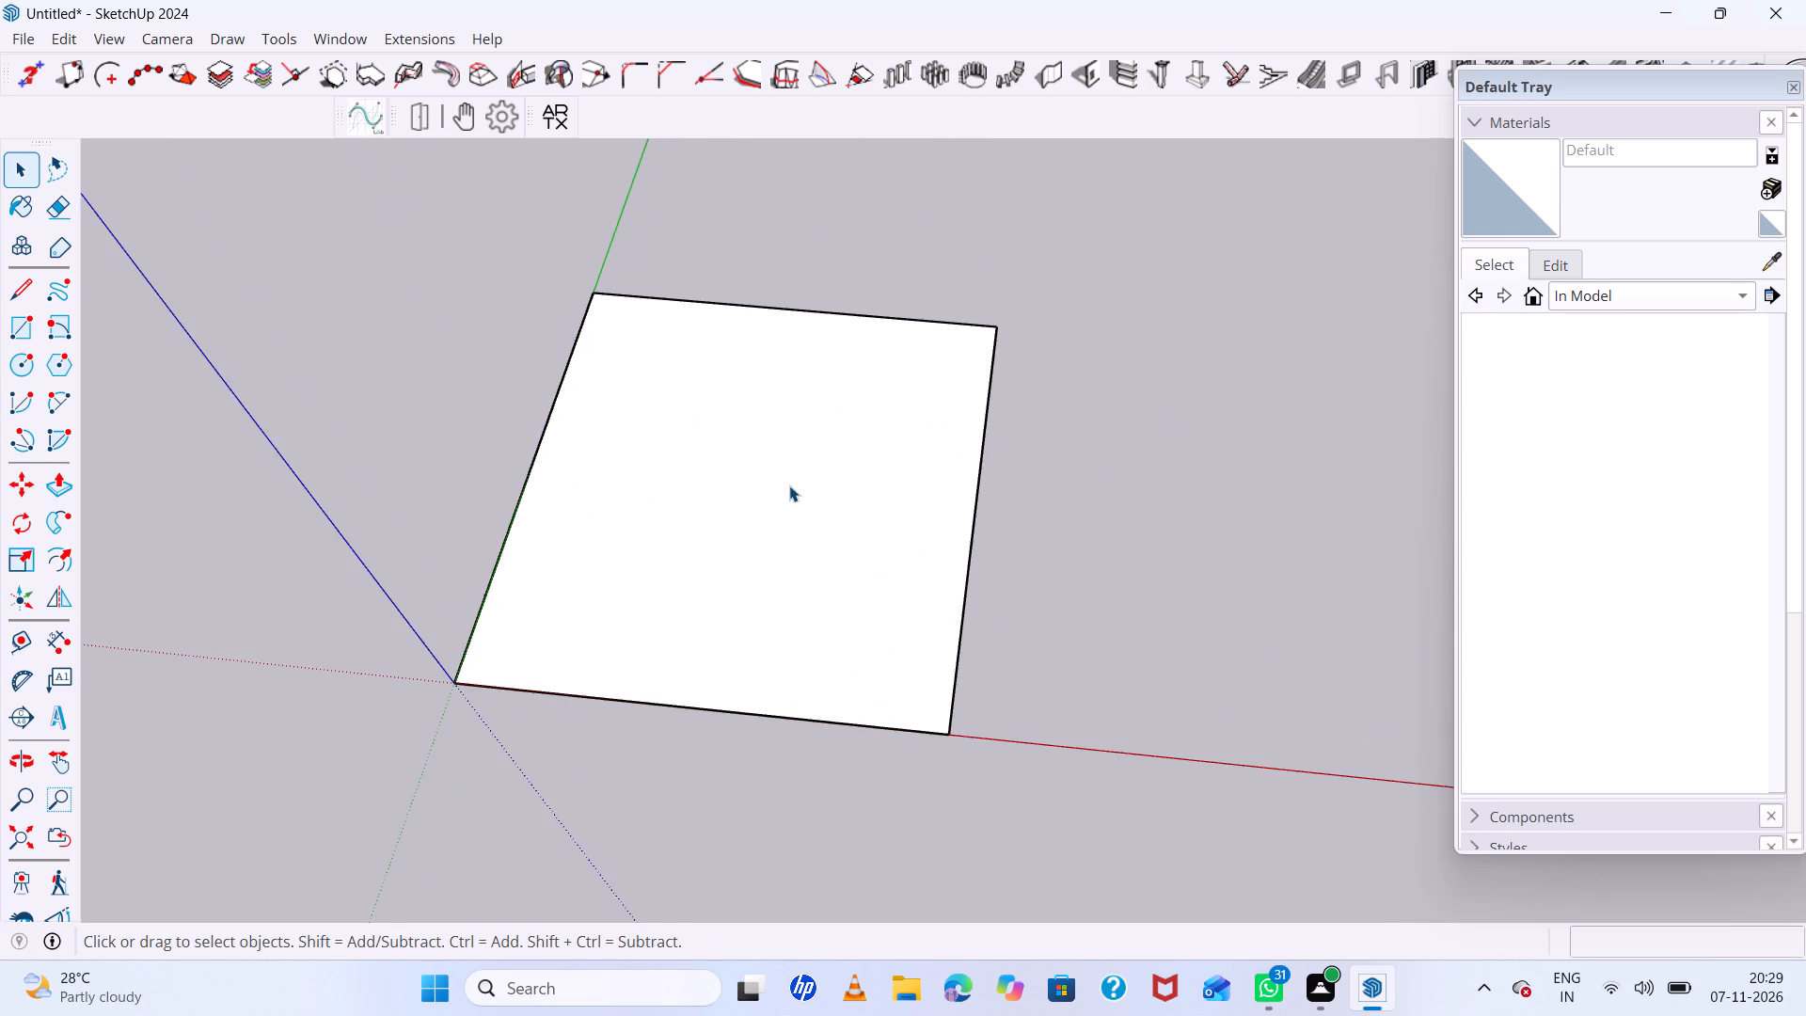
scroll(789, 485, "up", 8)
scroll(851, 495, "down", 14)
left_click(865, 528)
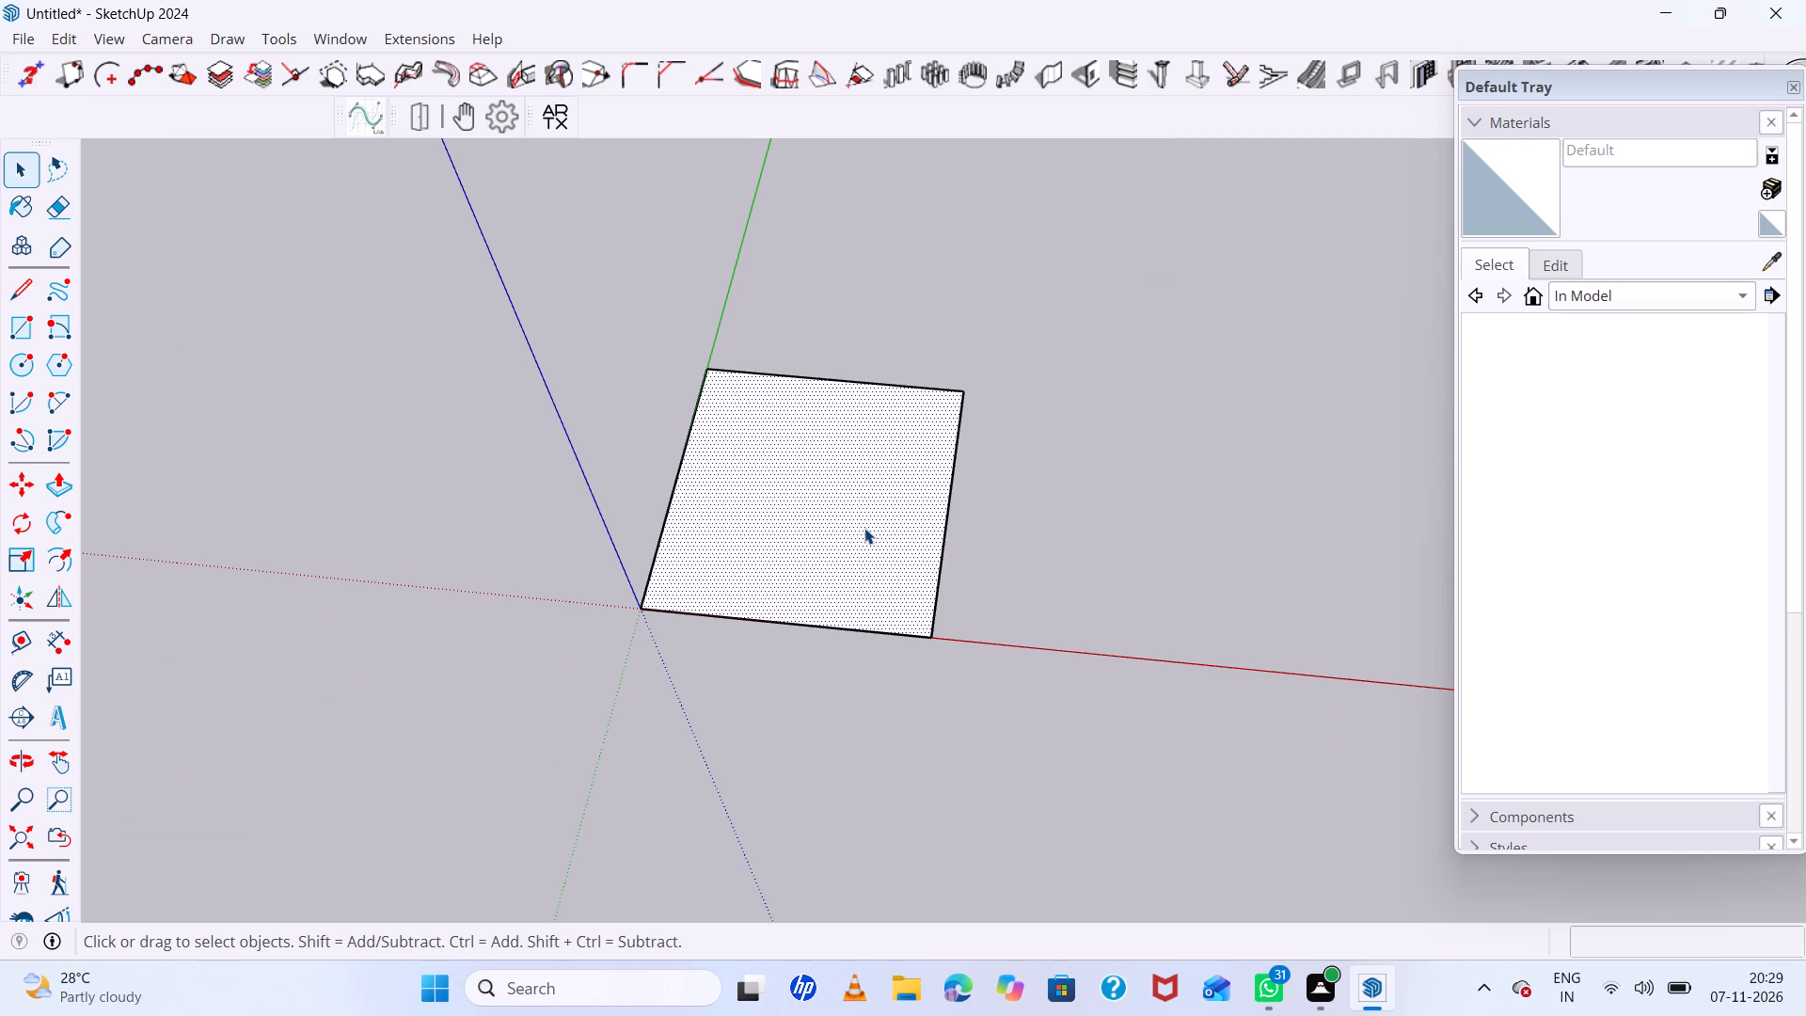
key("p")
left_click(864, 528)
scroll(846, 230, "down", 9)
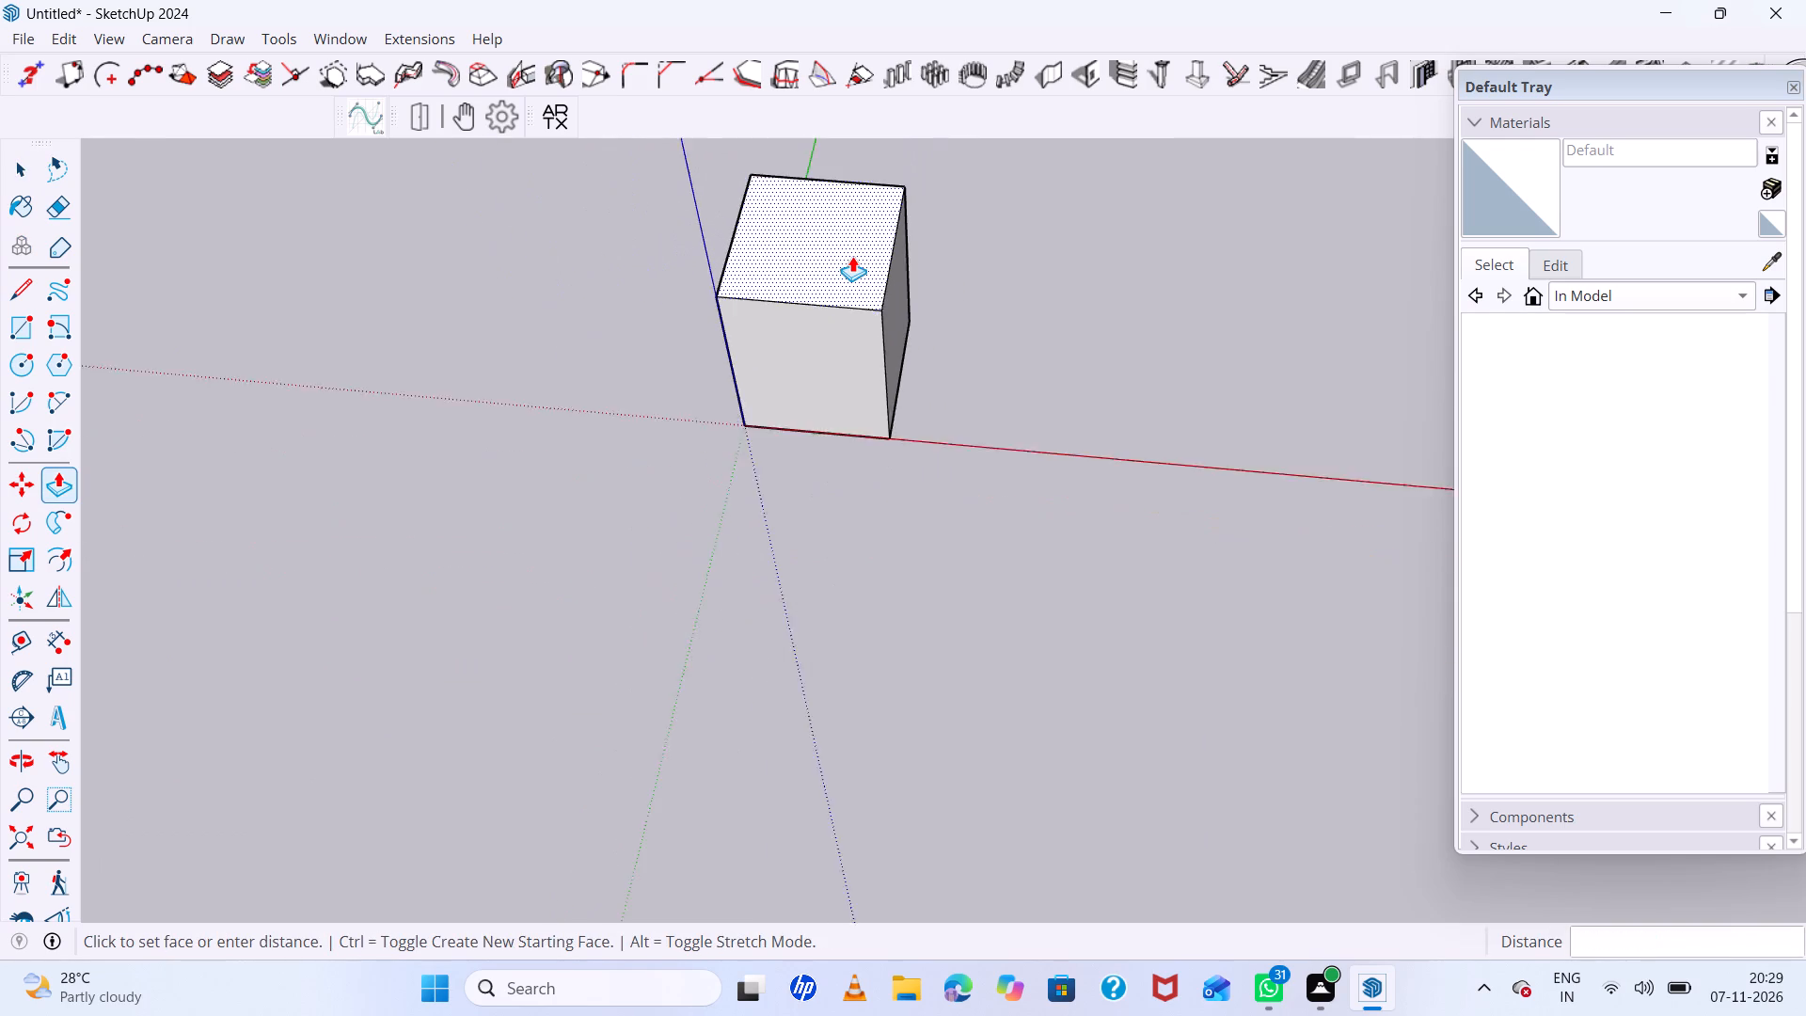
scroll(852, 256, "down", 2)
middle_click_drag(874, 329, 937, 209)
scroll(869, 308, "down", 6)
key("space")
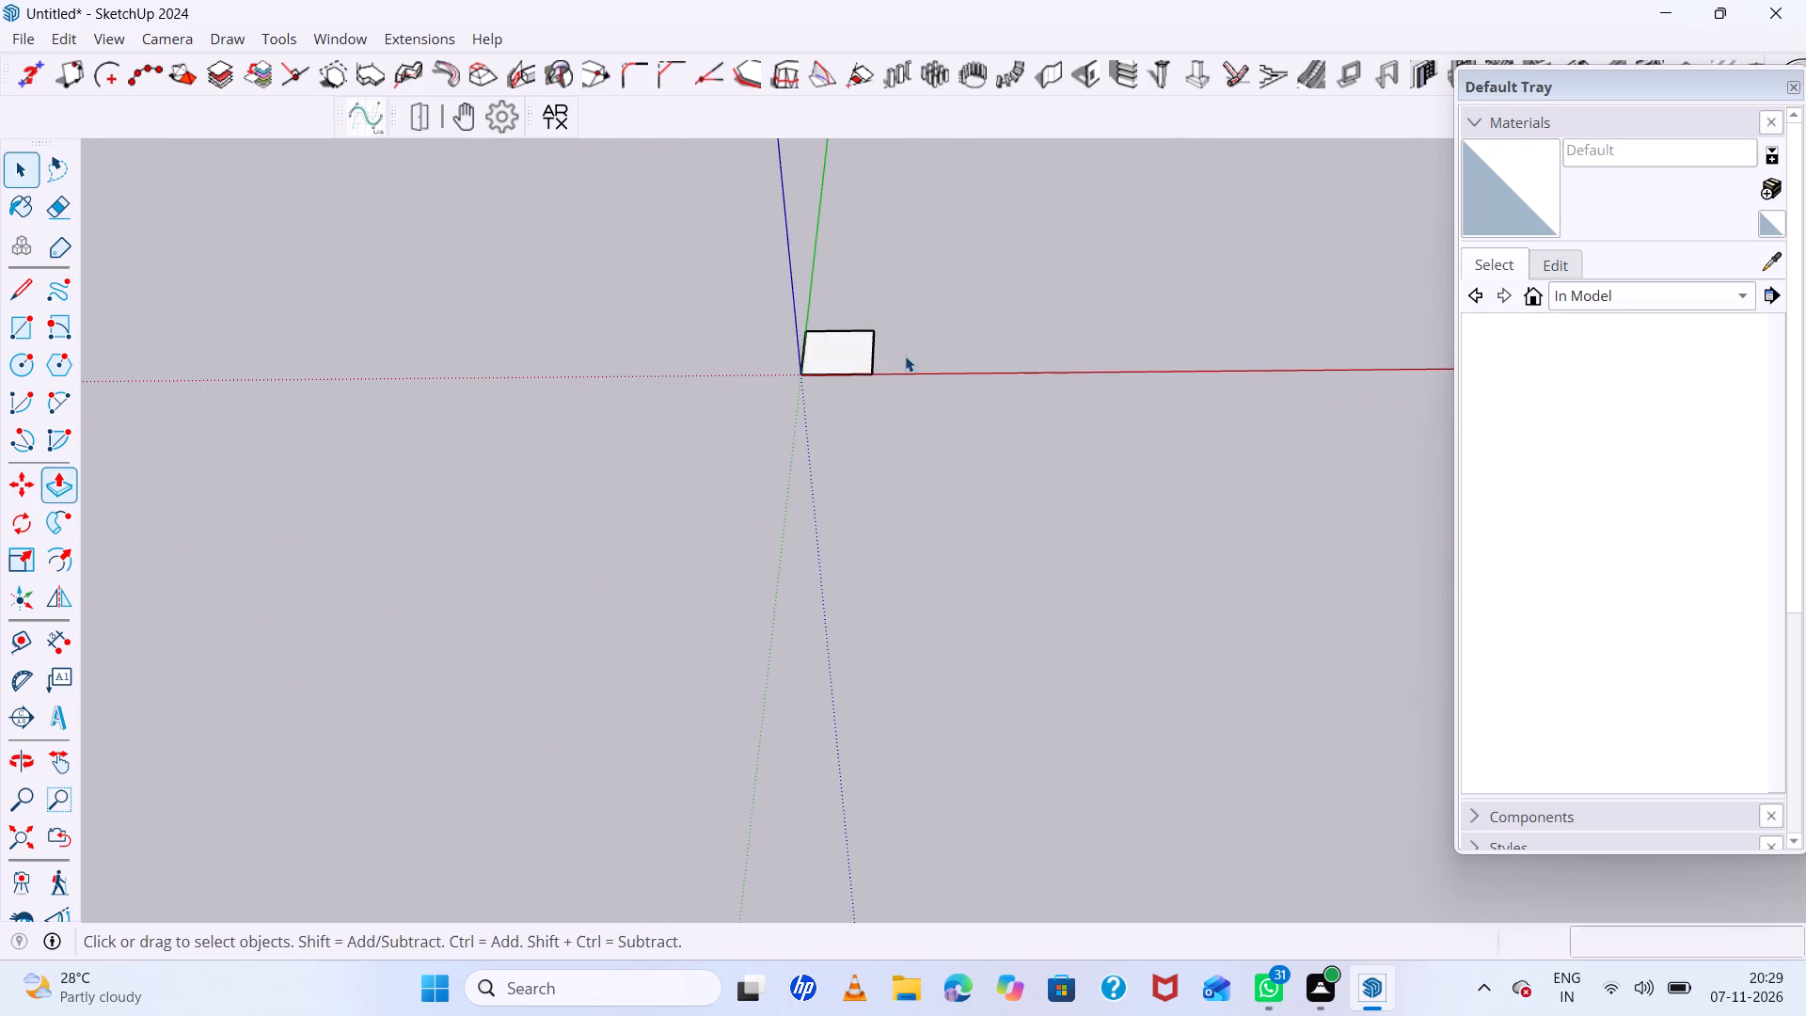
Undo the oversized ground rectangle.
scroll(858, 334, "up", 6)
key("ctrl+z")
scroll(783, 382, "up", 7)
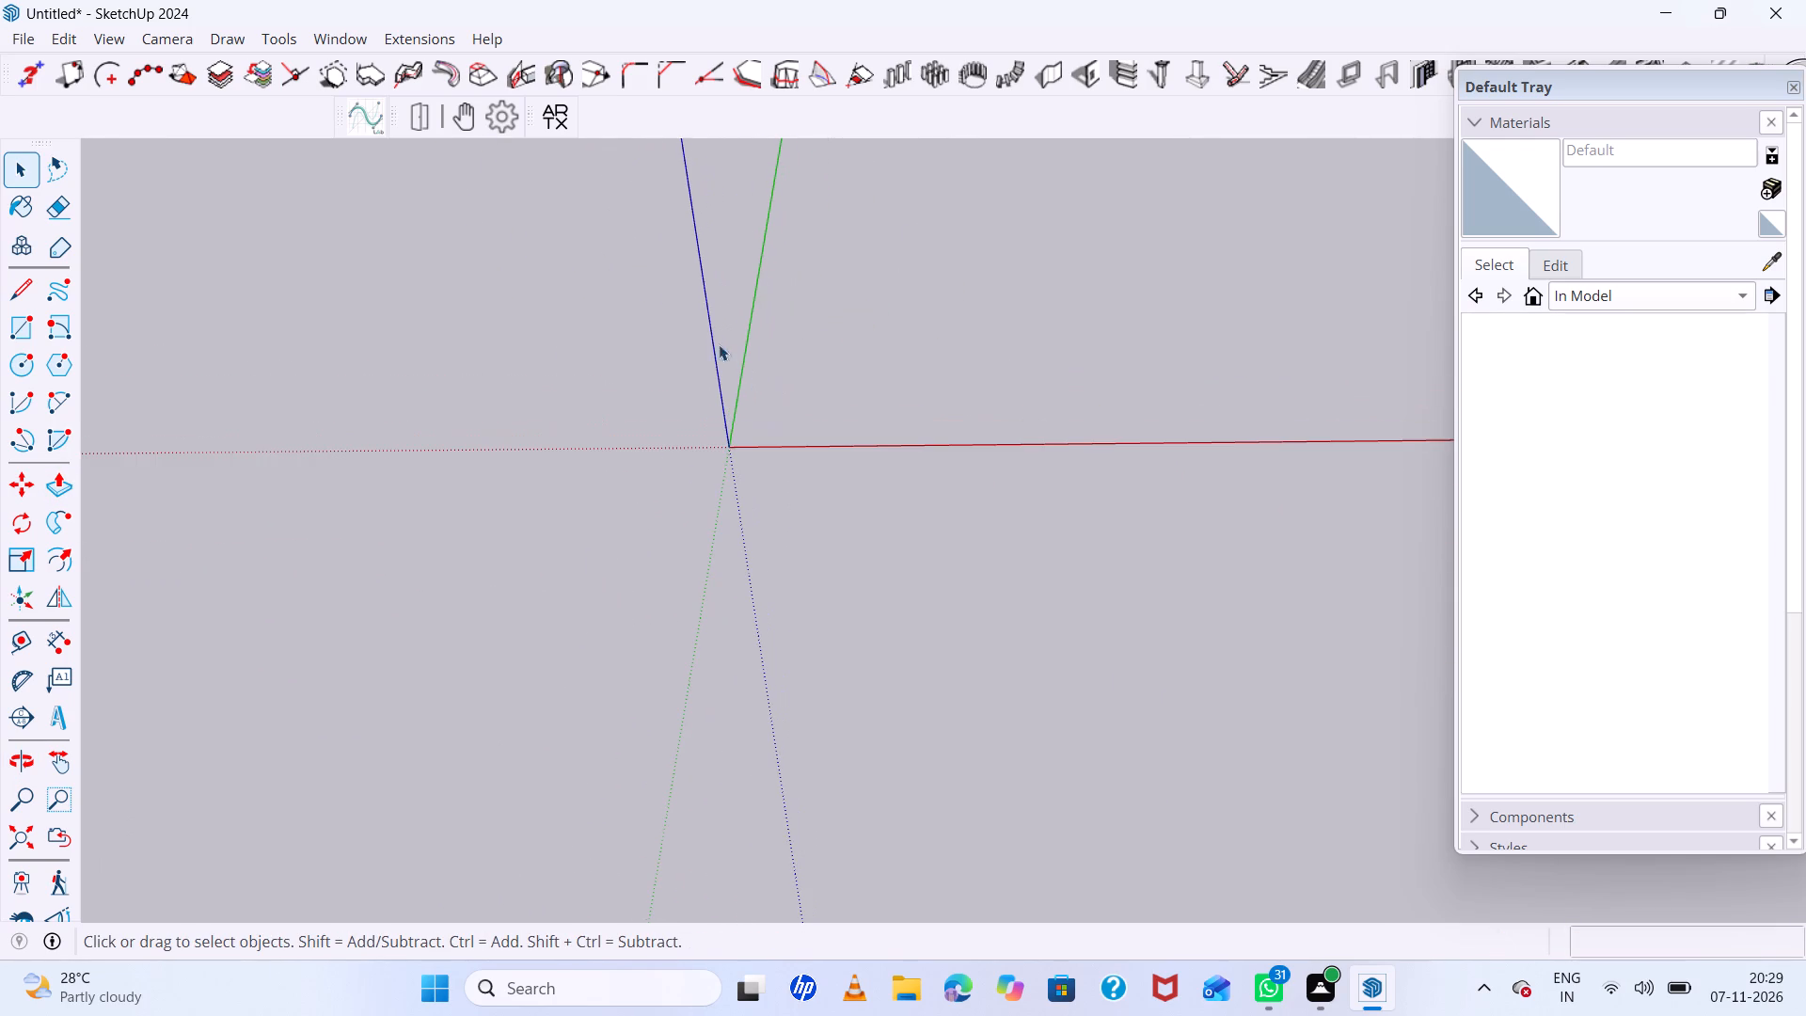
In the model's unit settings, set the length display precision to 0" and adjust the area display precision.
left_click(382, 35)
left_click(343, 43)
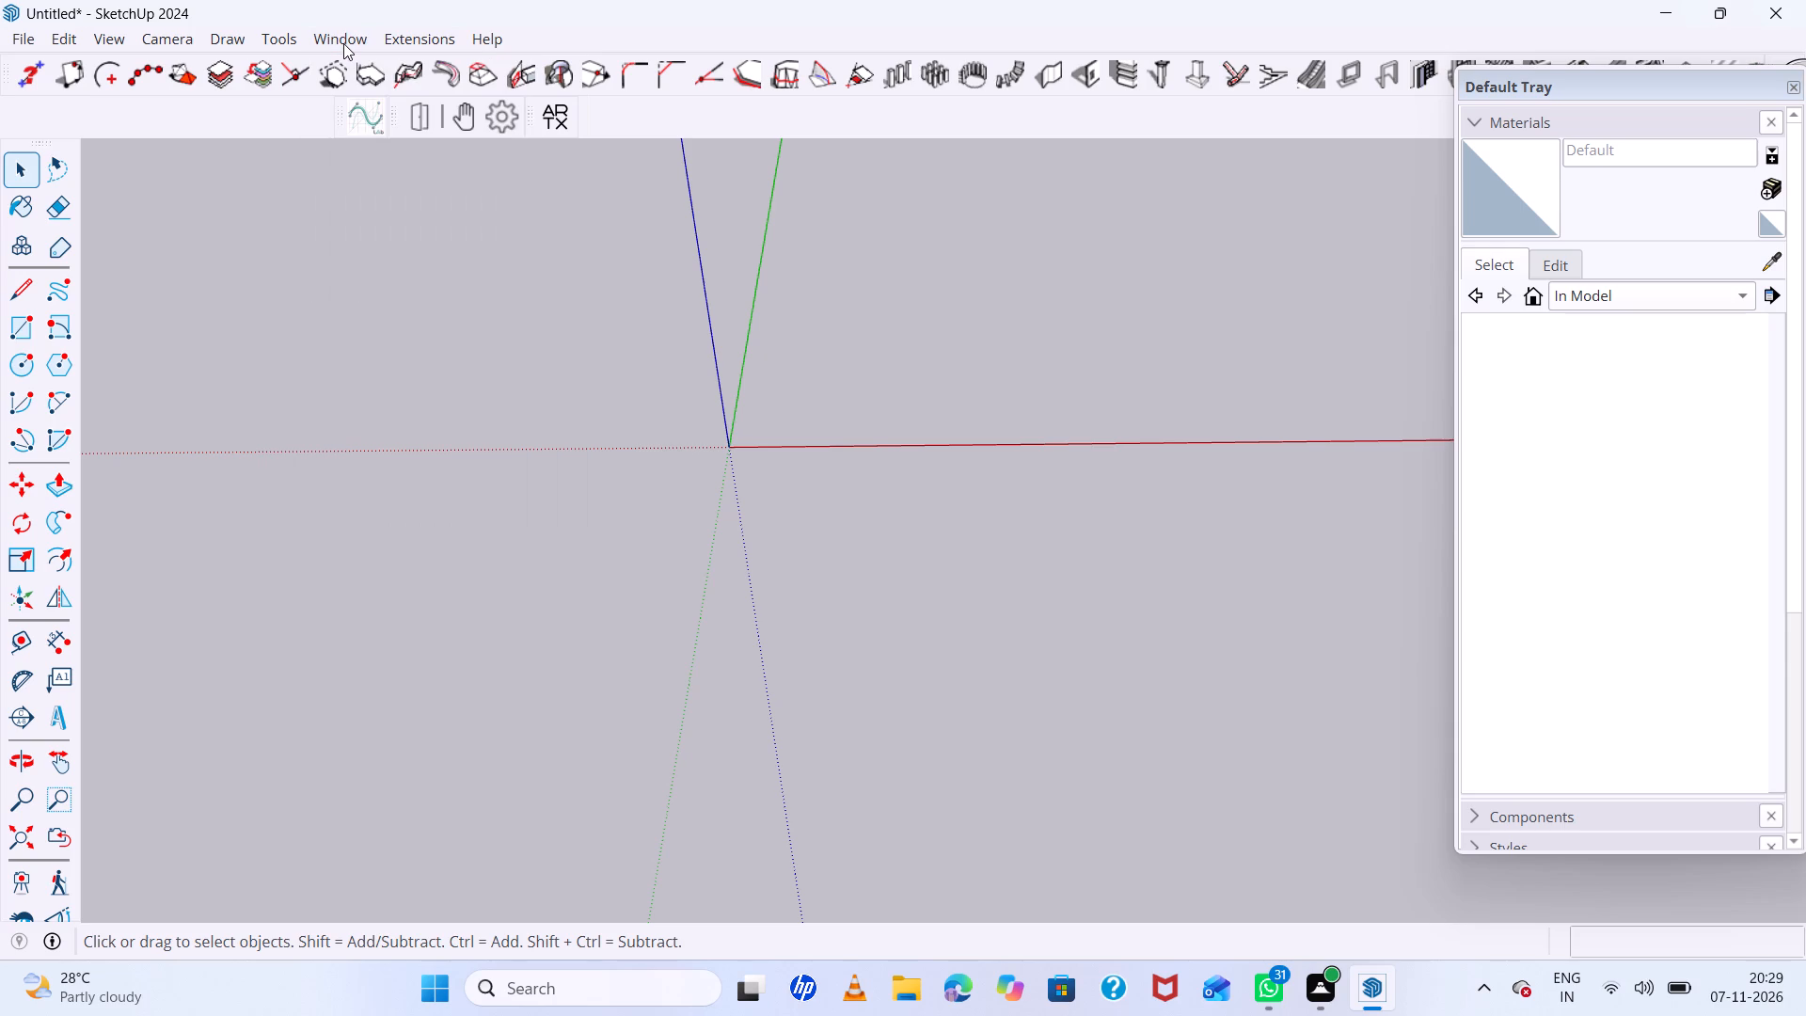
left_click(343, 43)
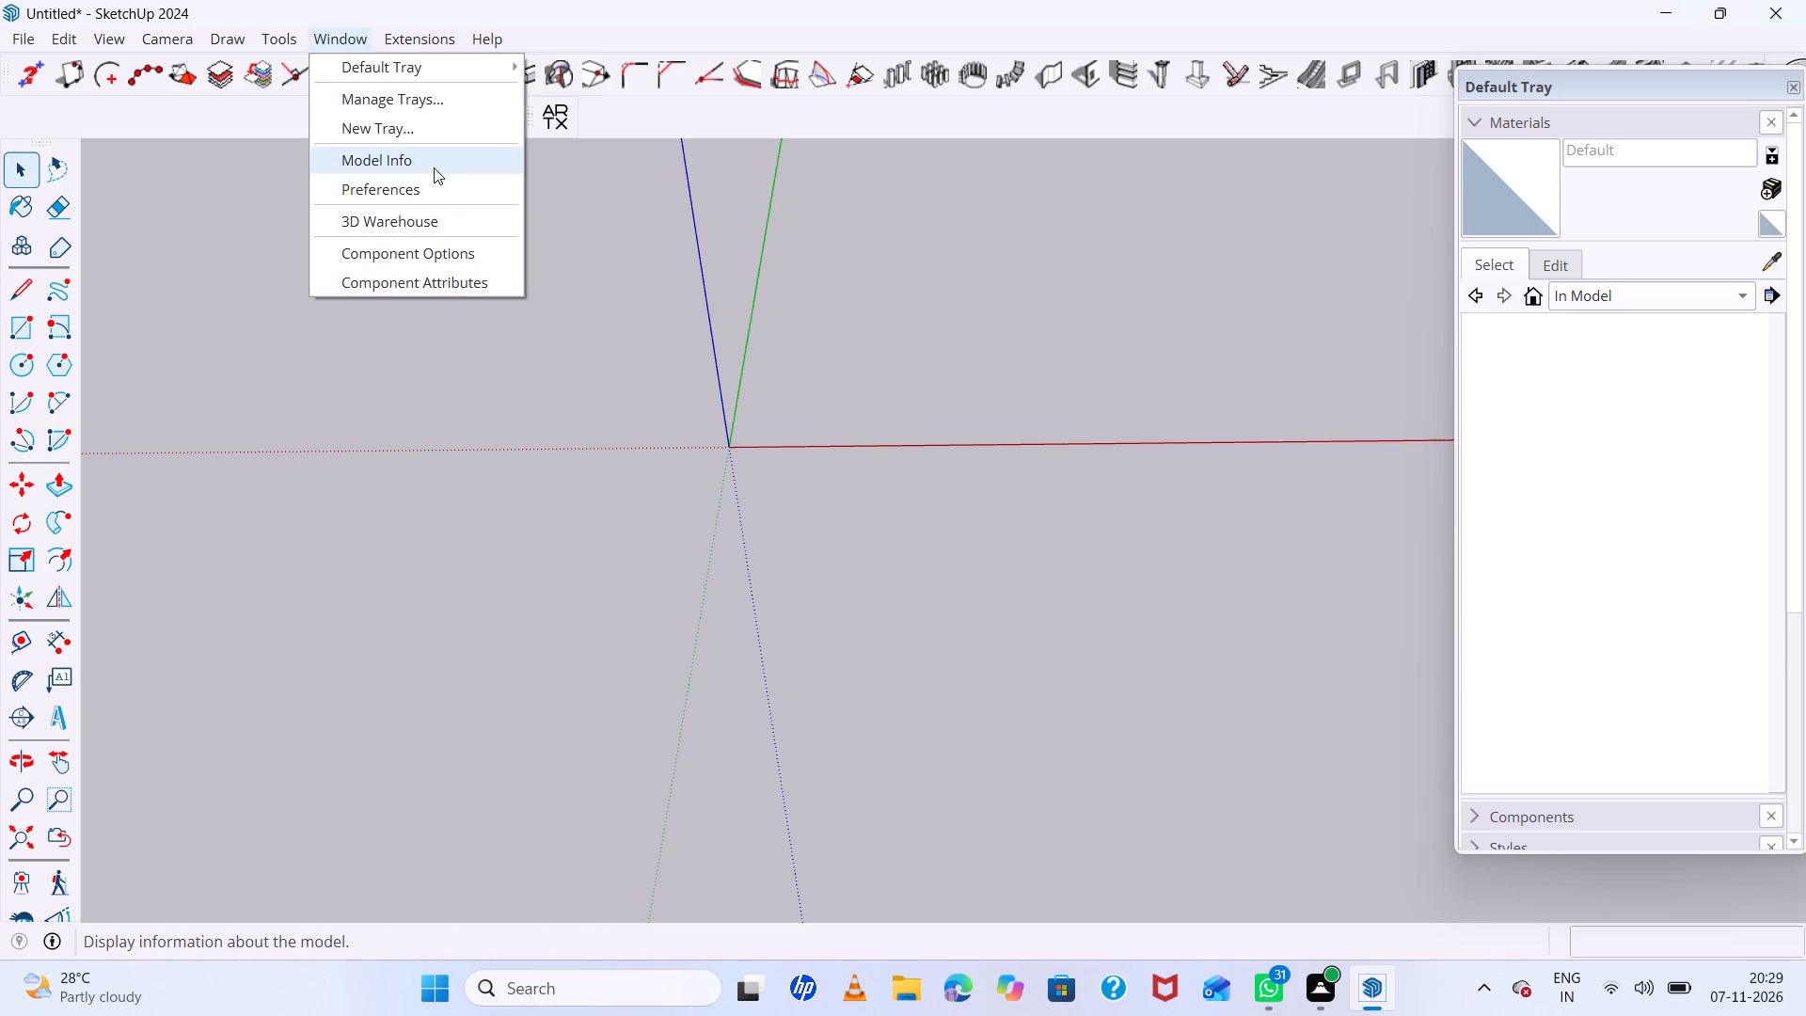
left_click(434, 167)
left_click(980, 392)
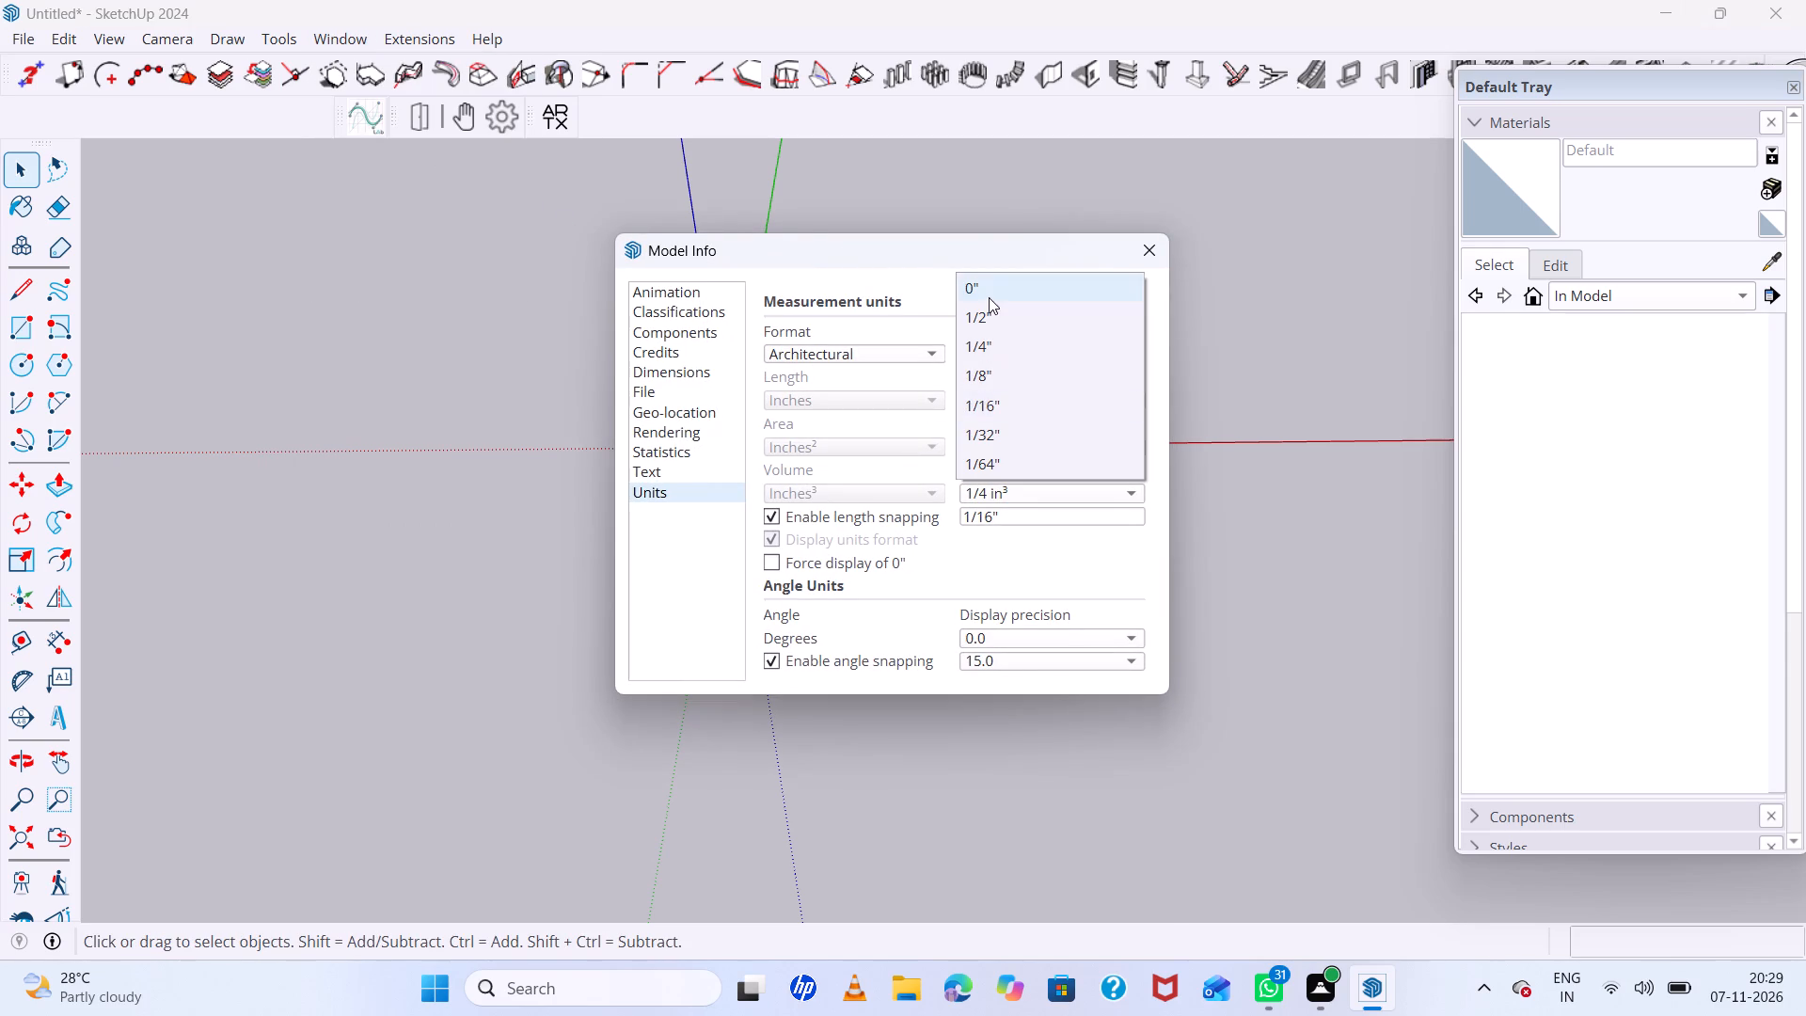
double_click(989, 297)
left_click(1006, 448)
left_click(1001, 394)
left_click(997, 495)
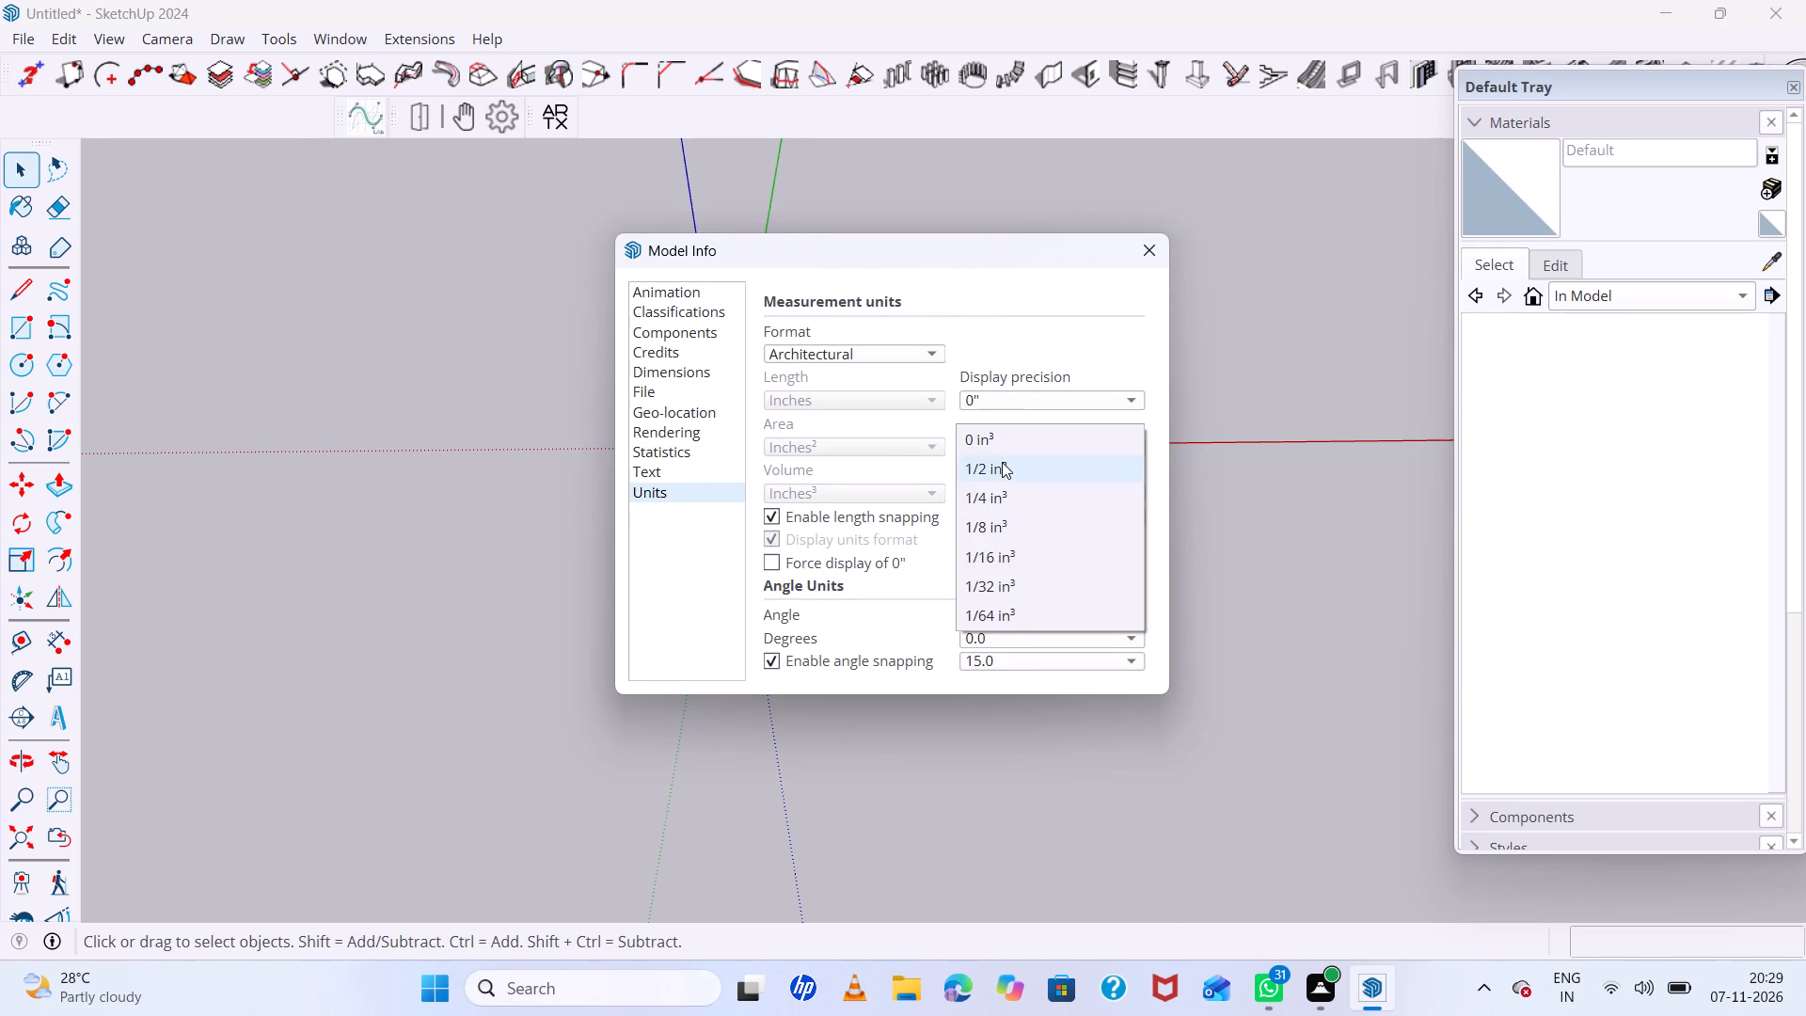
left_click(1004, 423)
left_click(1135, 240)
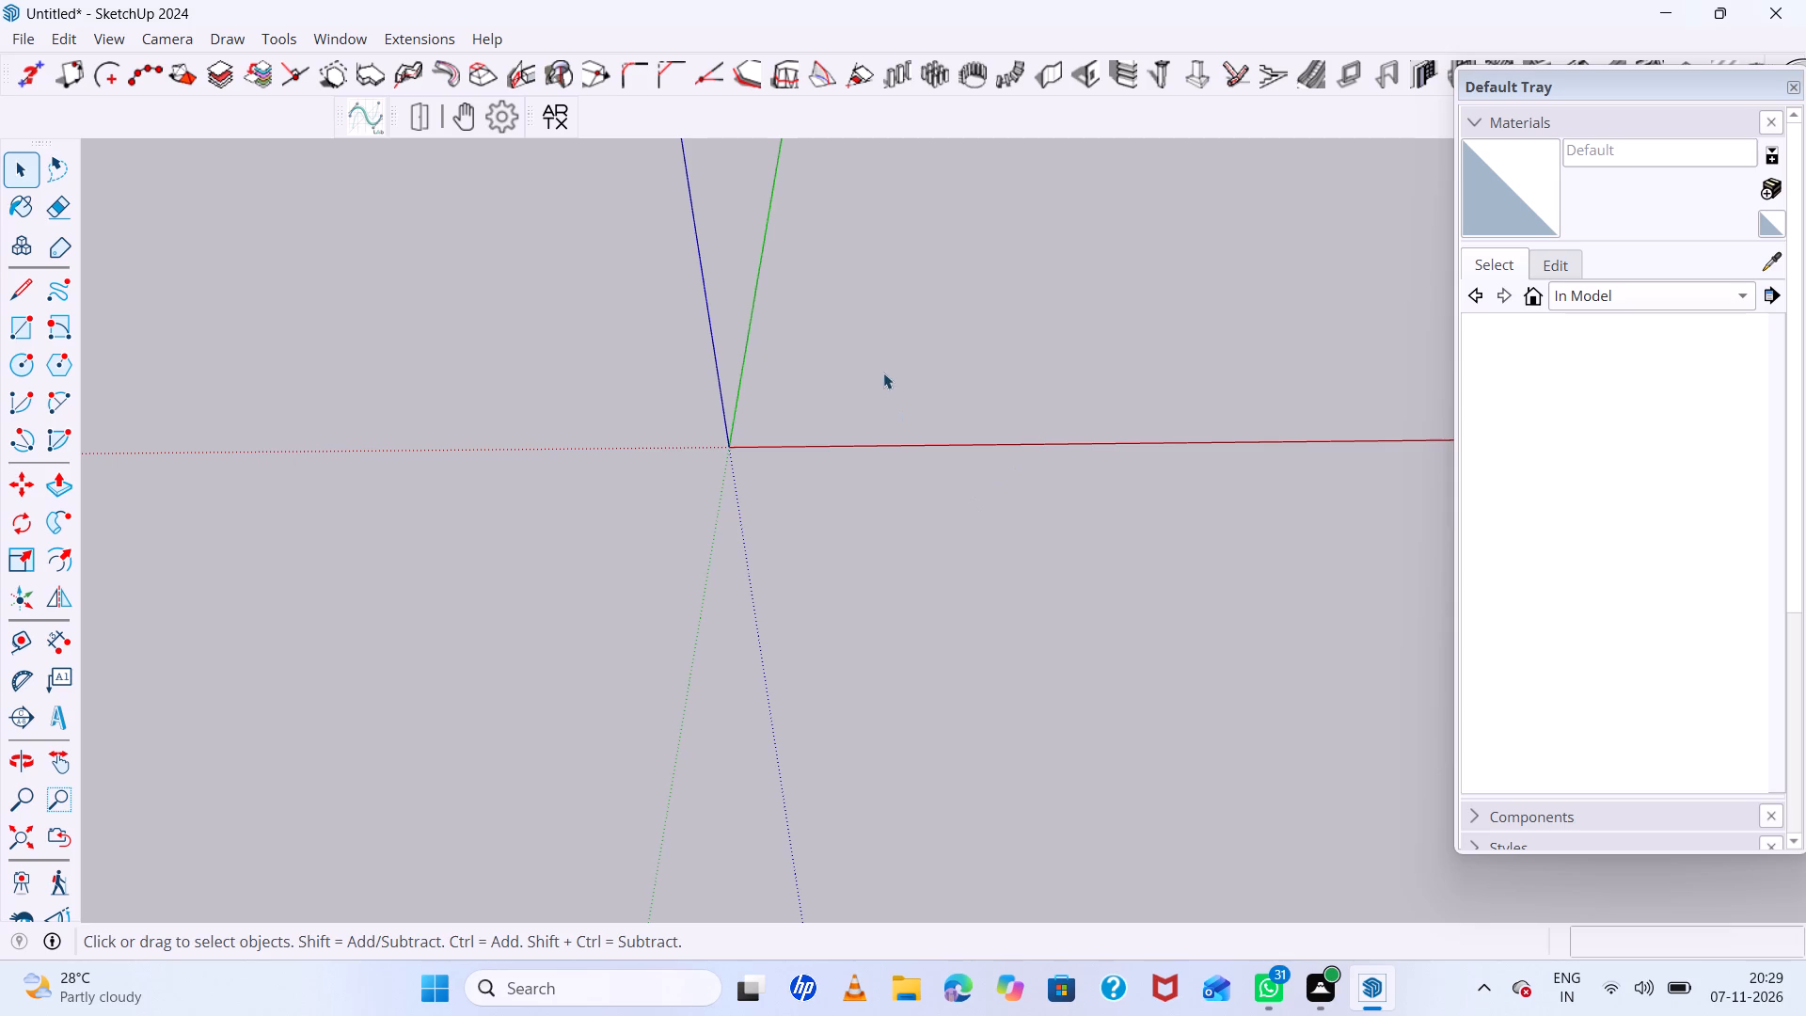
Set the volume display precision to 0 in³ in the model's unit settings.
left_click(341, 33)
left_click(464, 167)
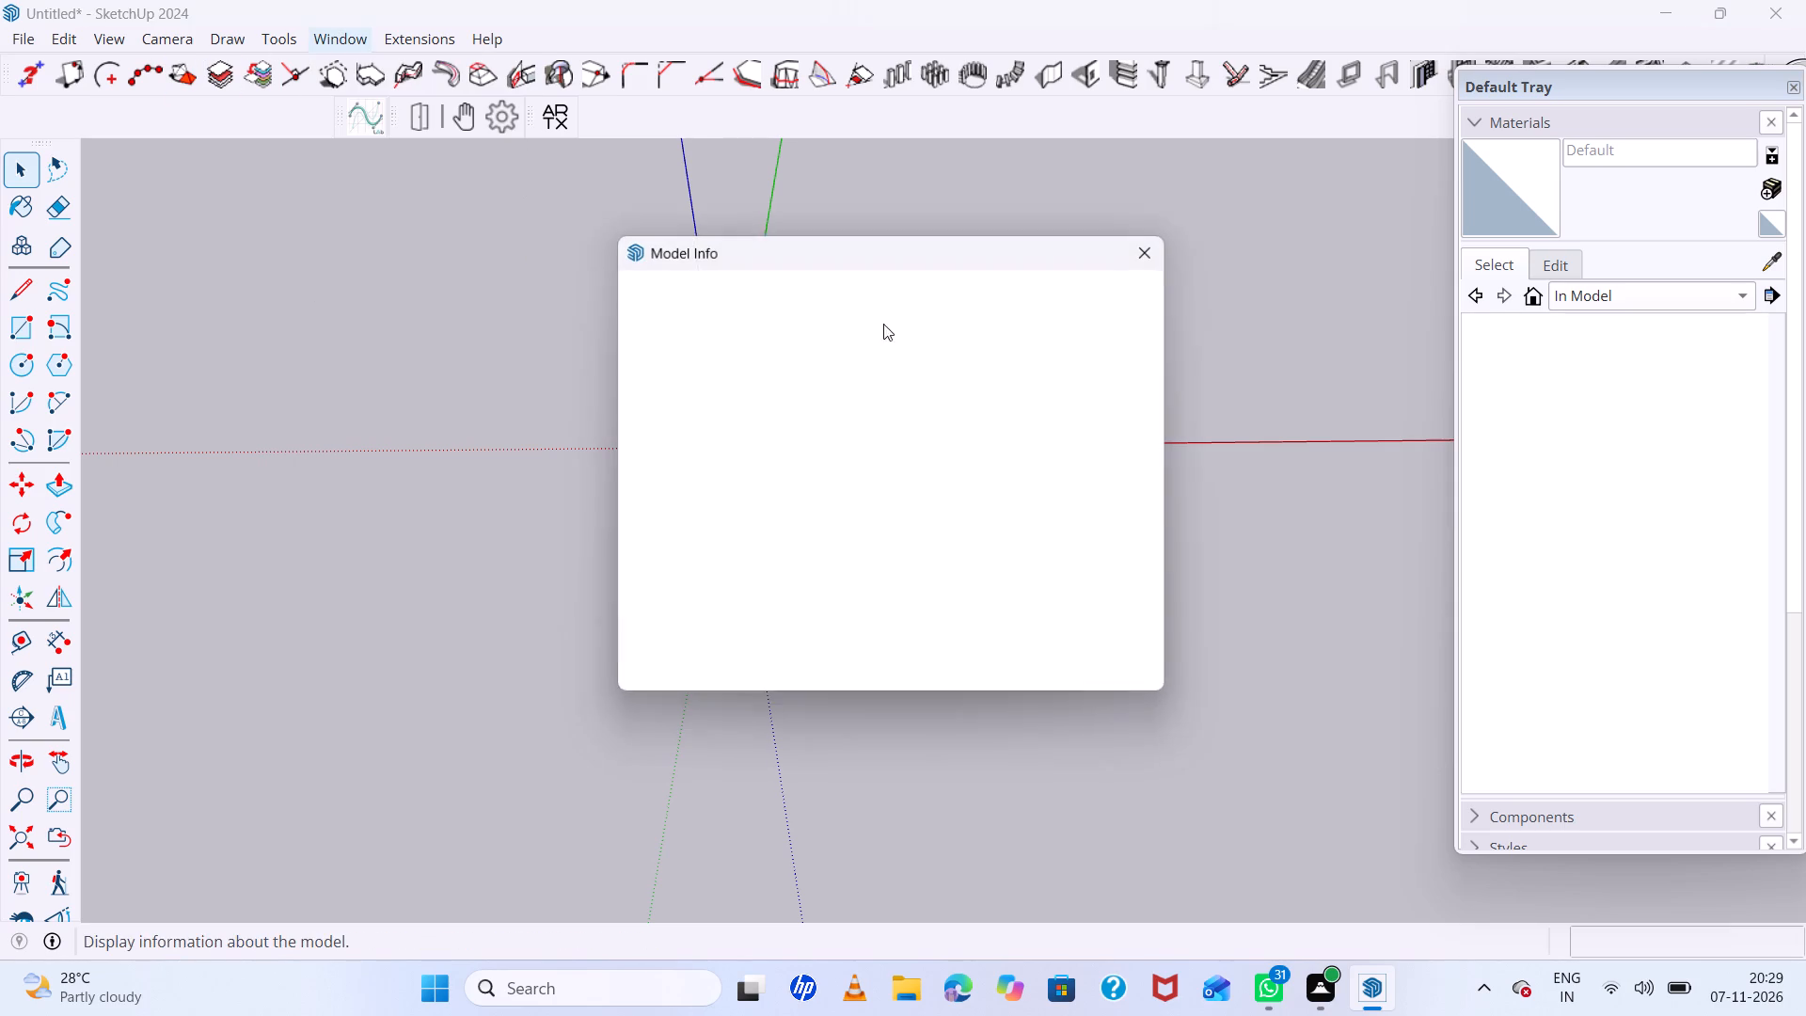
left_click(1014, 493)
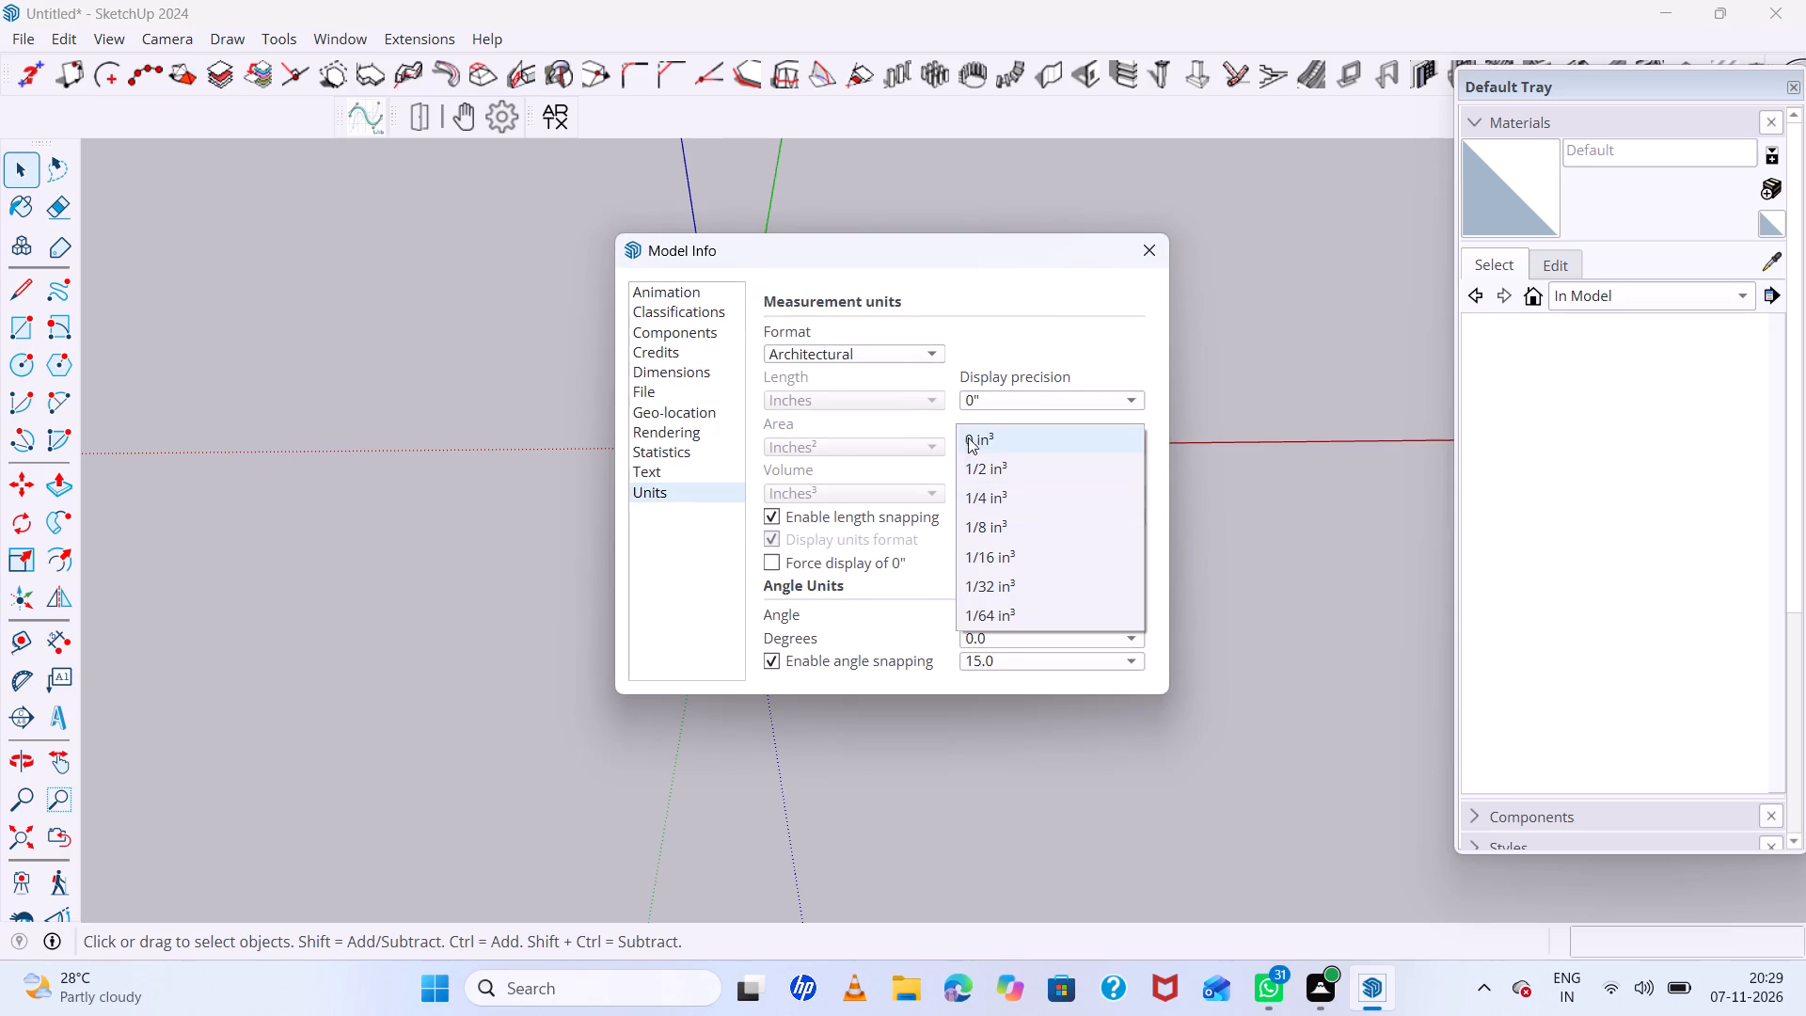
left_click(971, 437)
left_click(1145, 247)
Draw a 20' by 20' rectangle on the ground plane, starting at the origin.
scroll(523, 563, "down", 7)
scroll(794, 423, "up", 2)
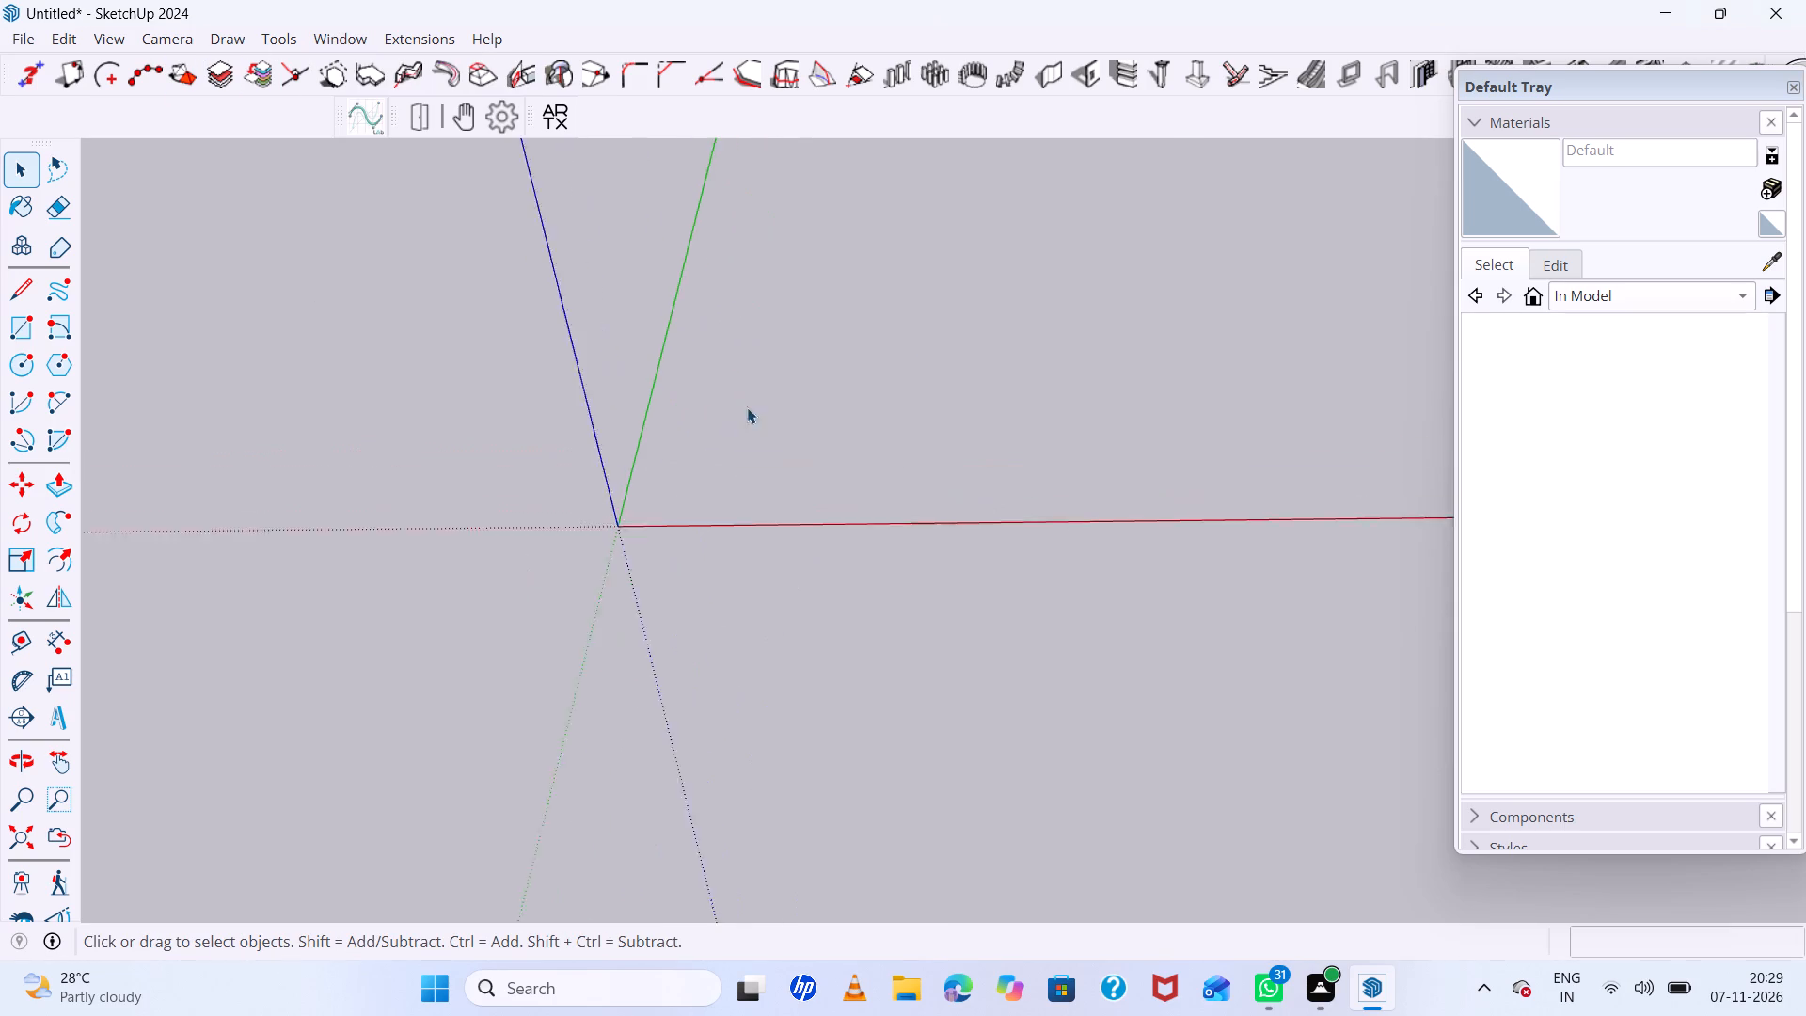
scroll(747, 407, "up", 4)
middle_click_drag(645, 551, 861, 319)
scroll(969, 404, "down", 12)
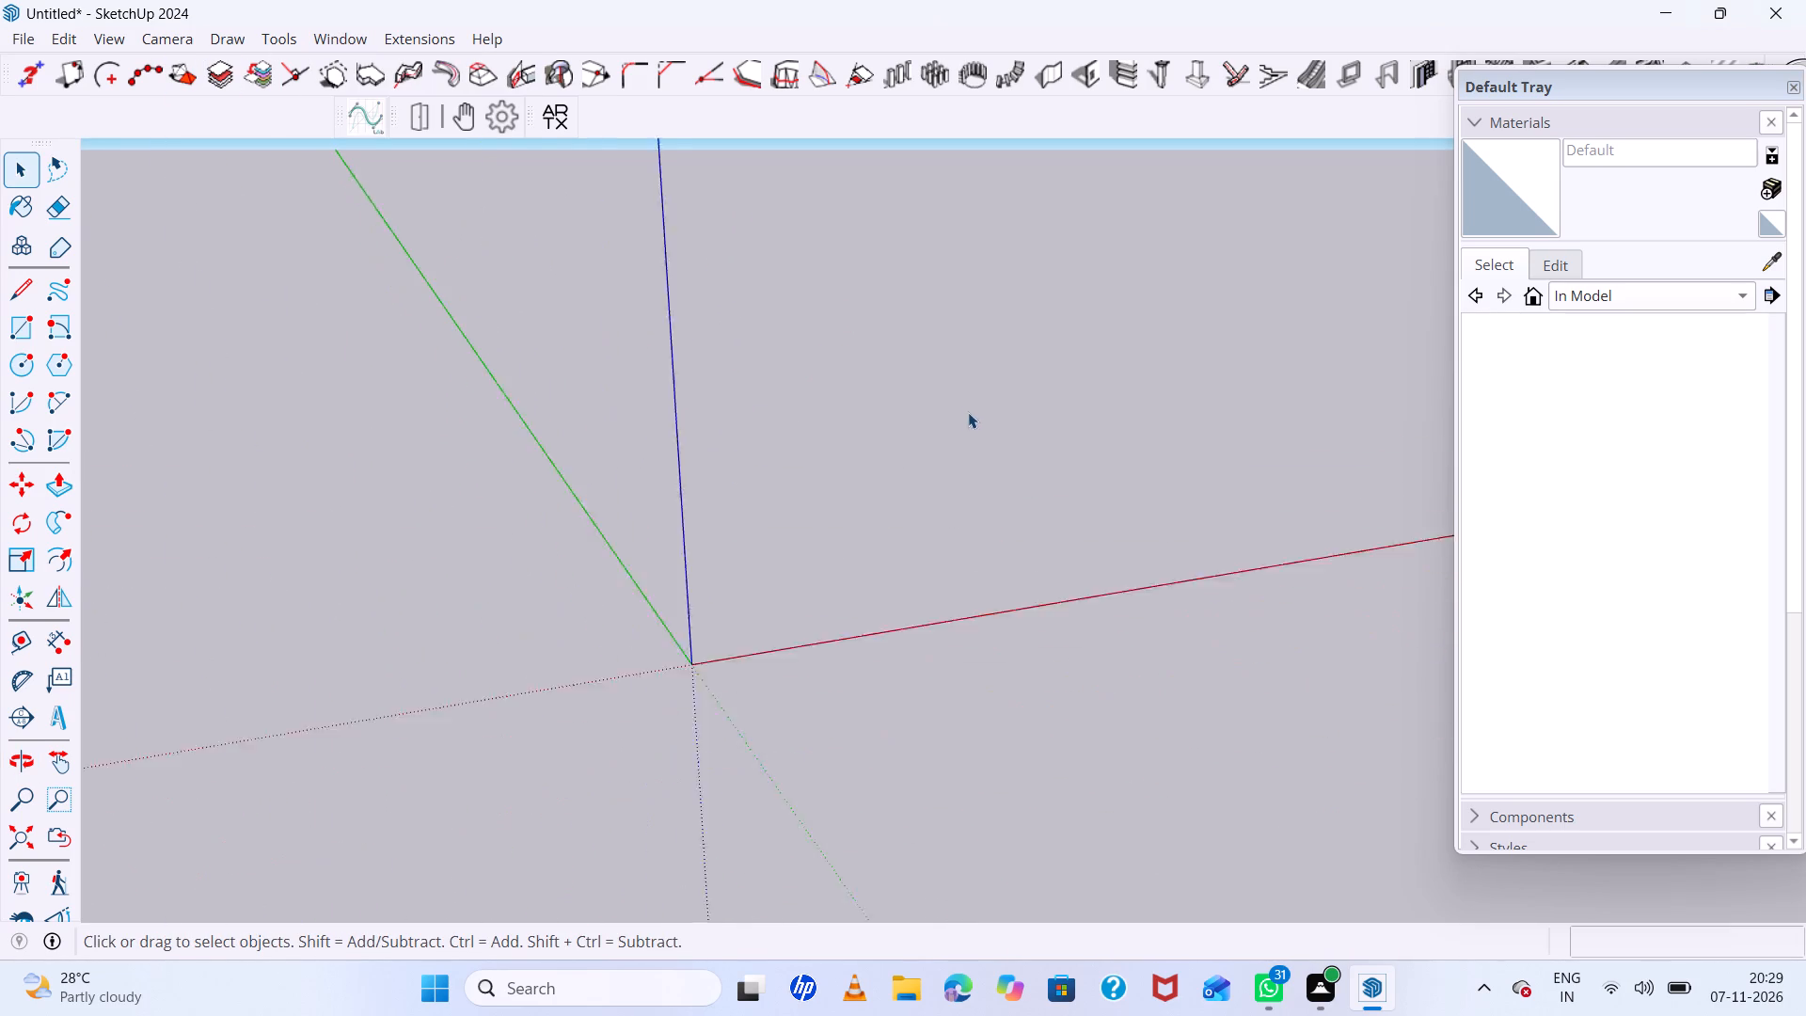
scroll(968, 412, "down", 2)
scroll(779, 662, "up", 20)
scroll(779, 662, "up", 15)
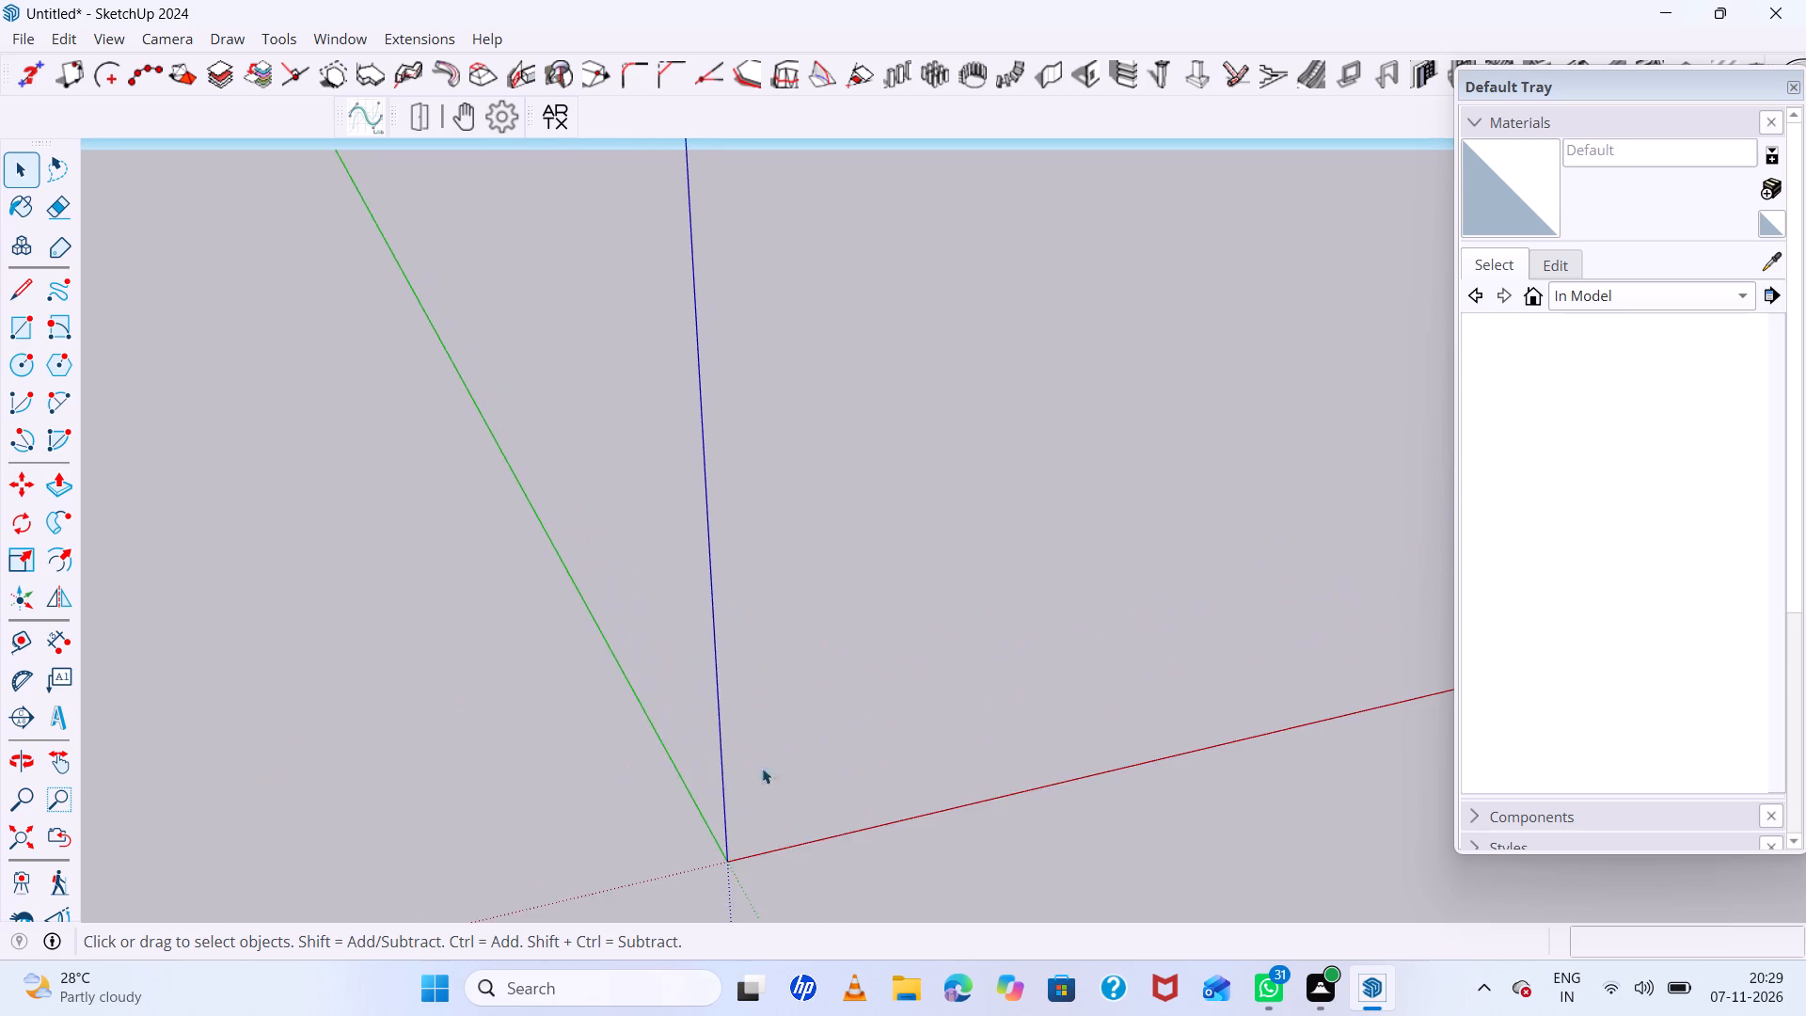
middle_click_drag(806, 821, 752, 790)
scroll(415, 607, "up", 7)
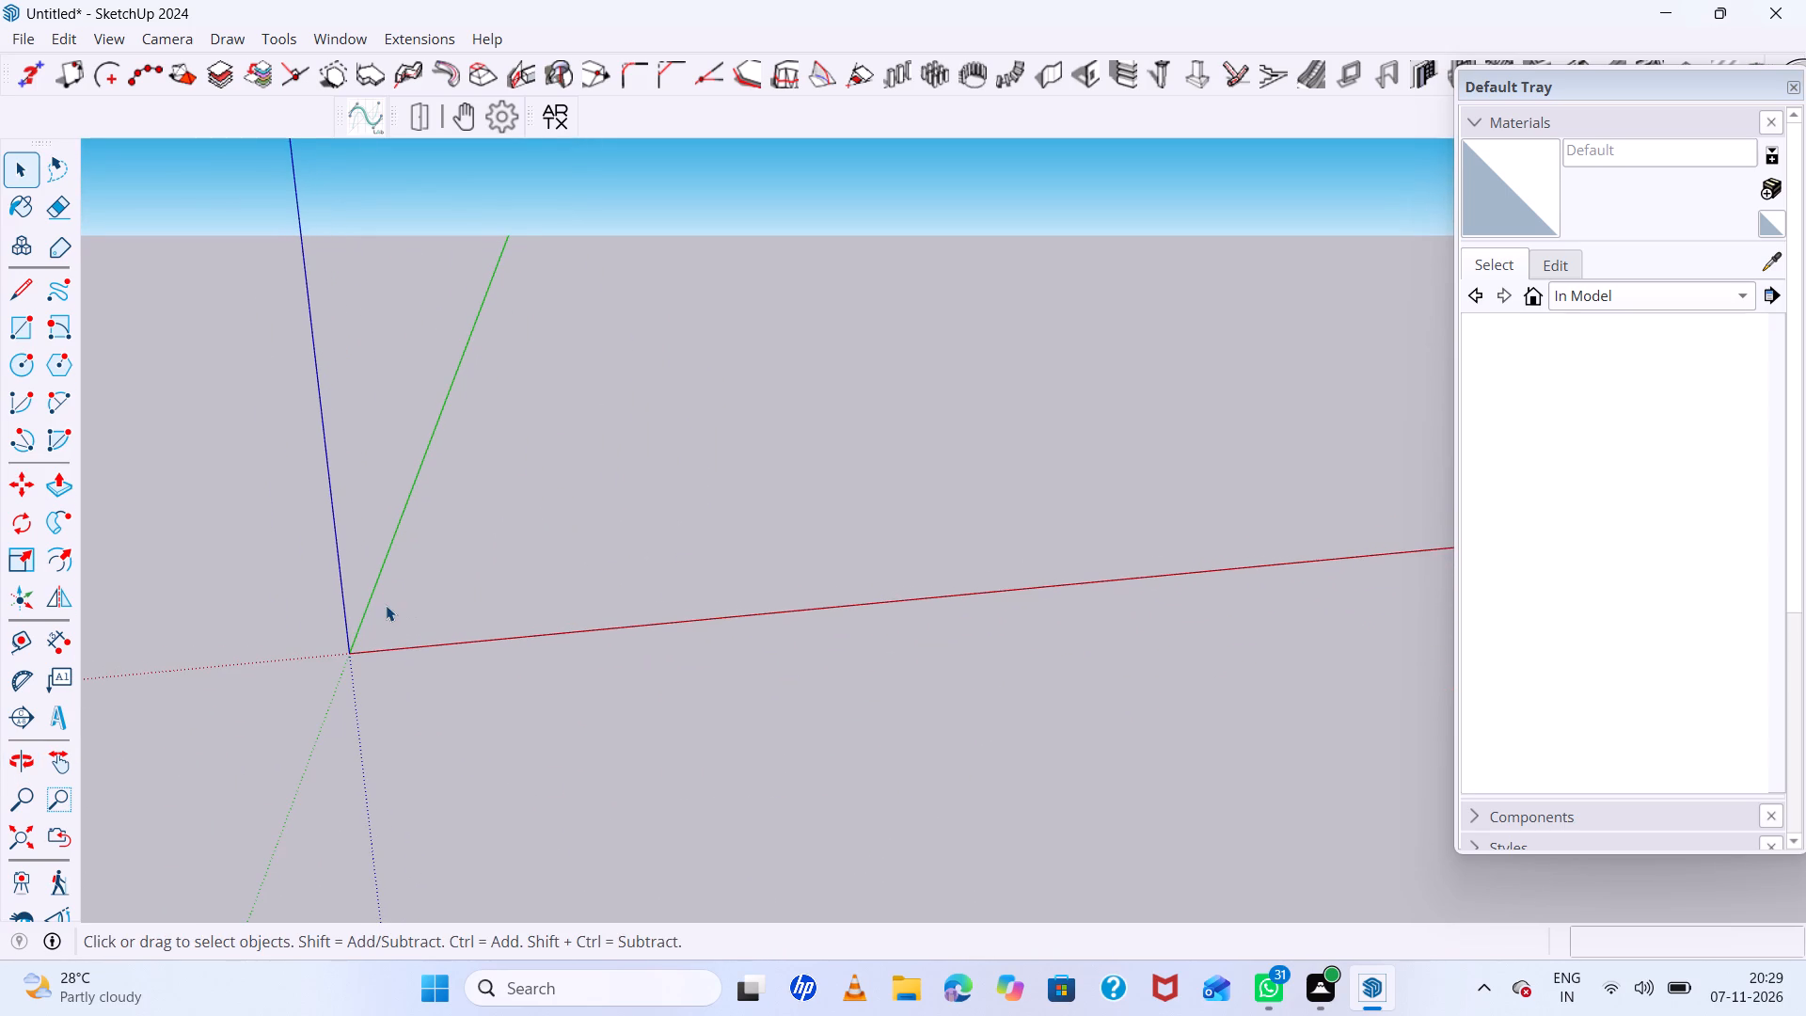
key("r")
left_click(351, 657)
scroll(673, 587, "down", 4)
middle_click_drag(674, 587, 666, 703)
scroll(645, 559, "down", 16)
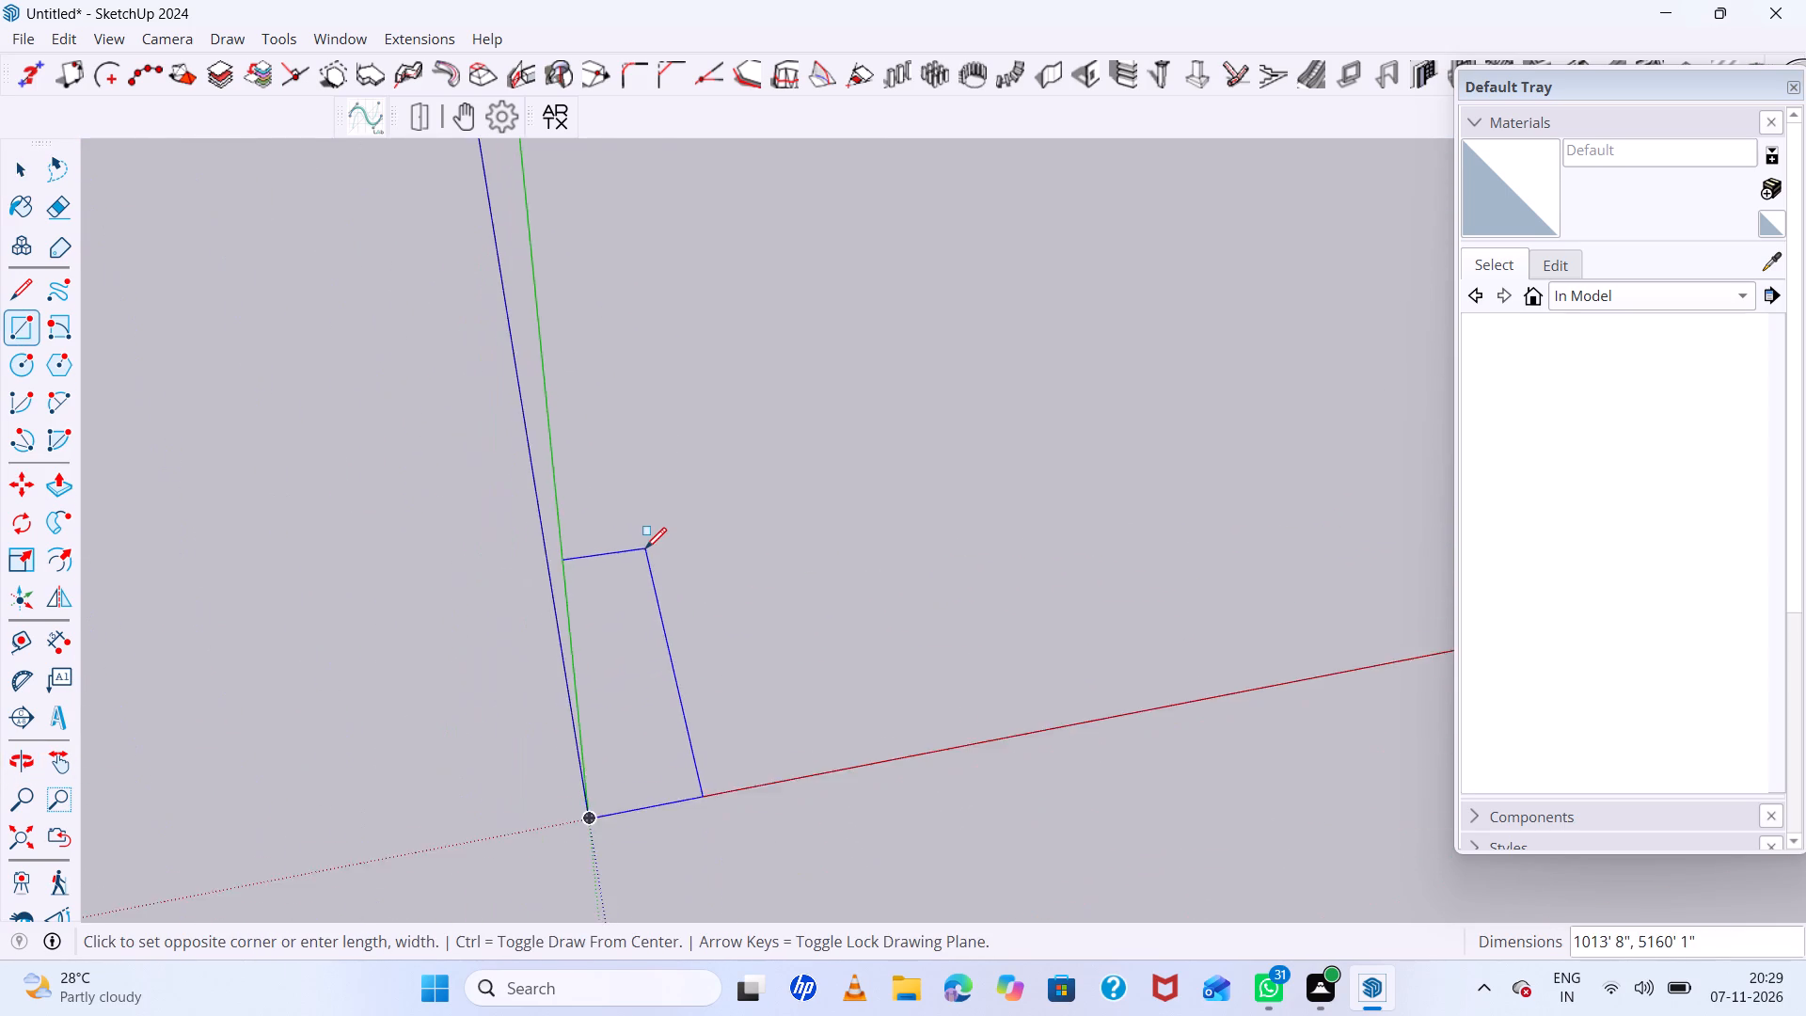
scroll(645, 548, "down", 6)
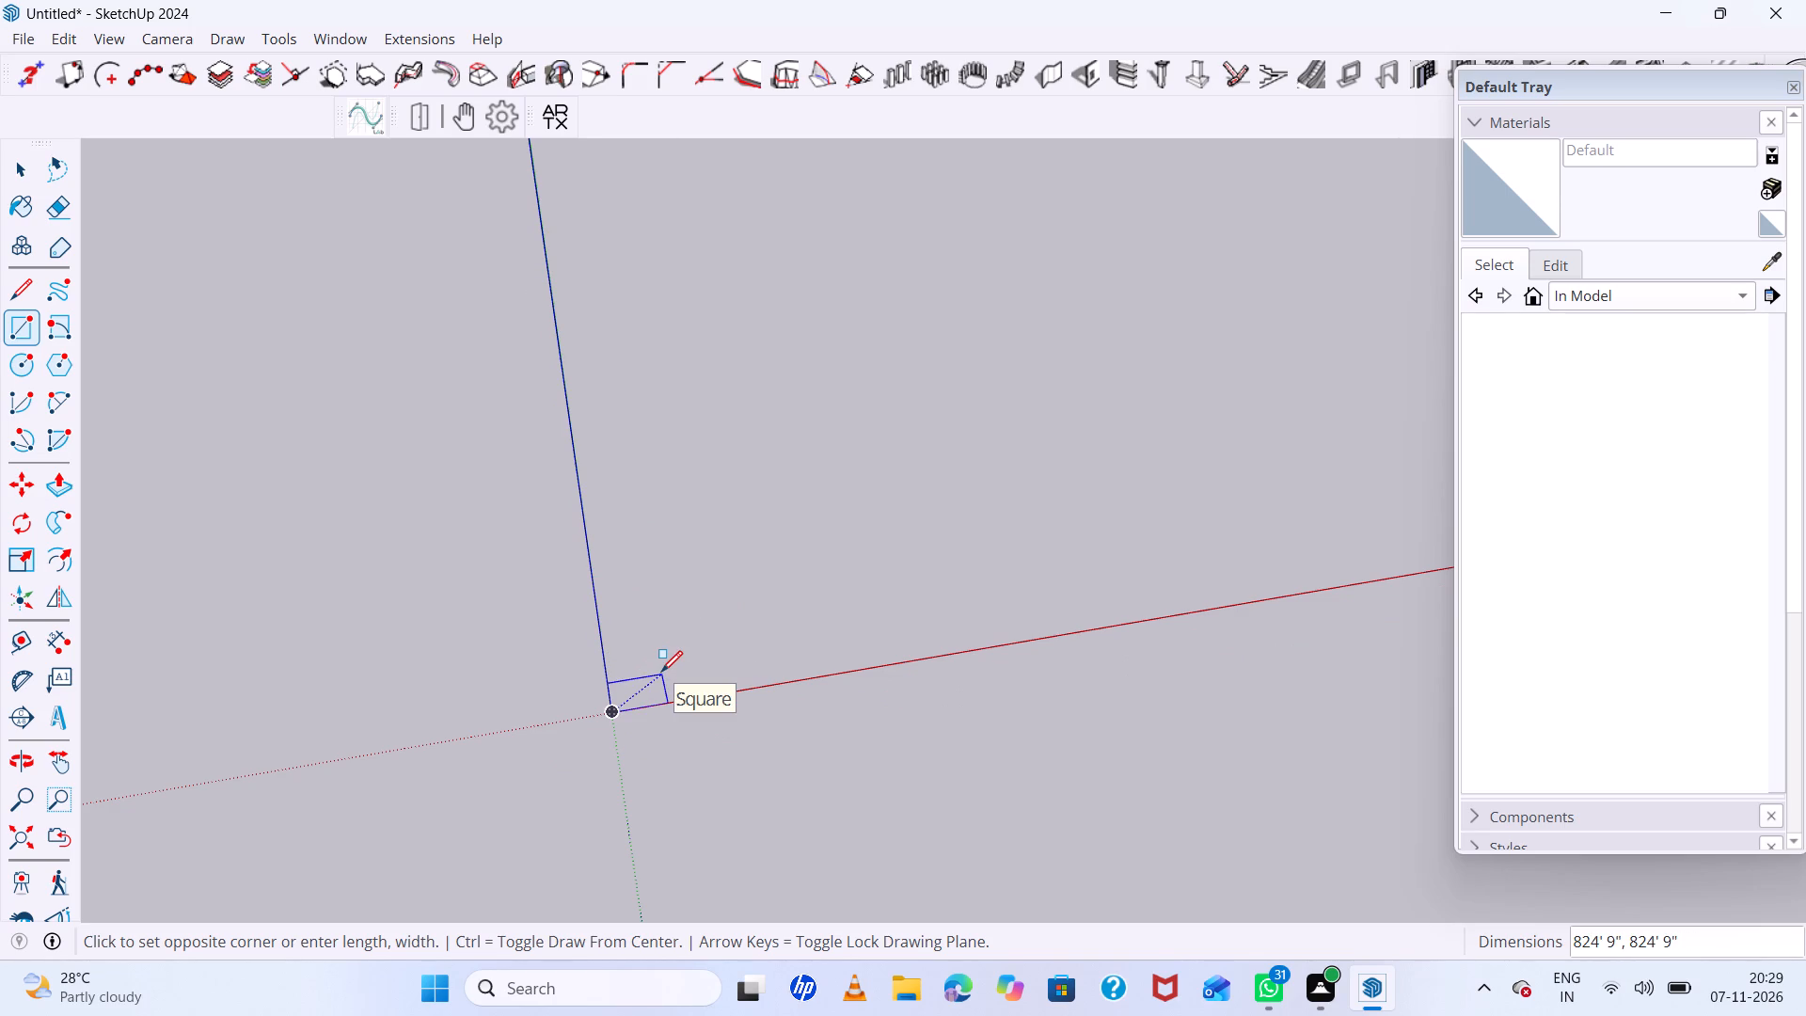
type("20'")
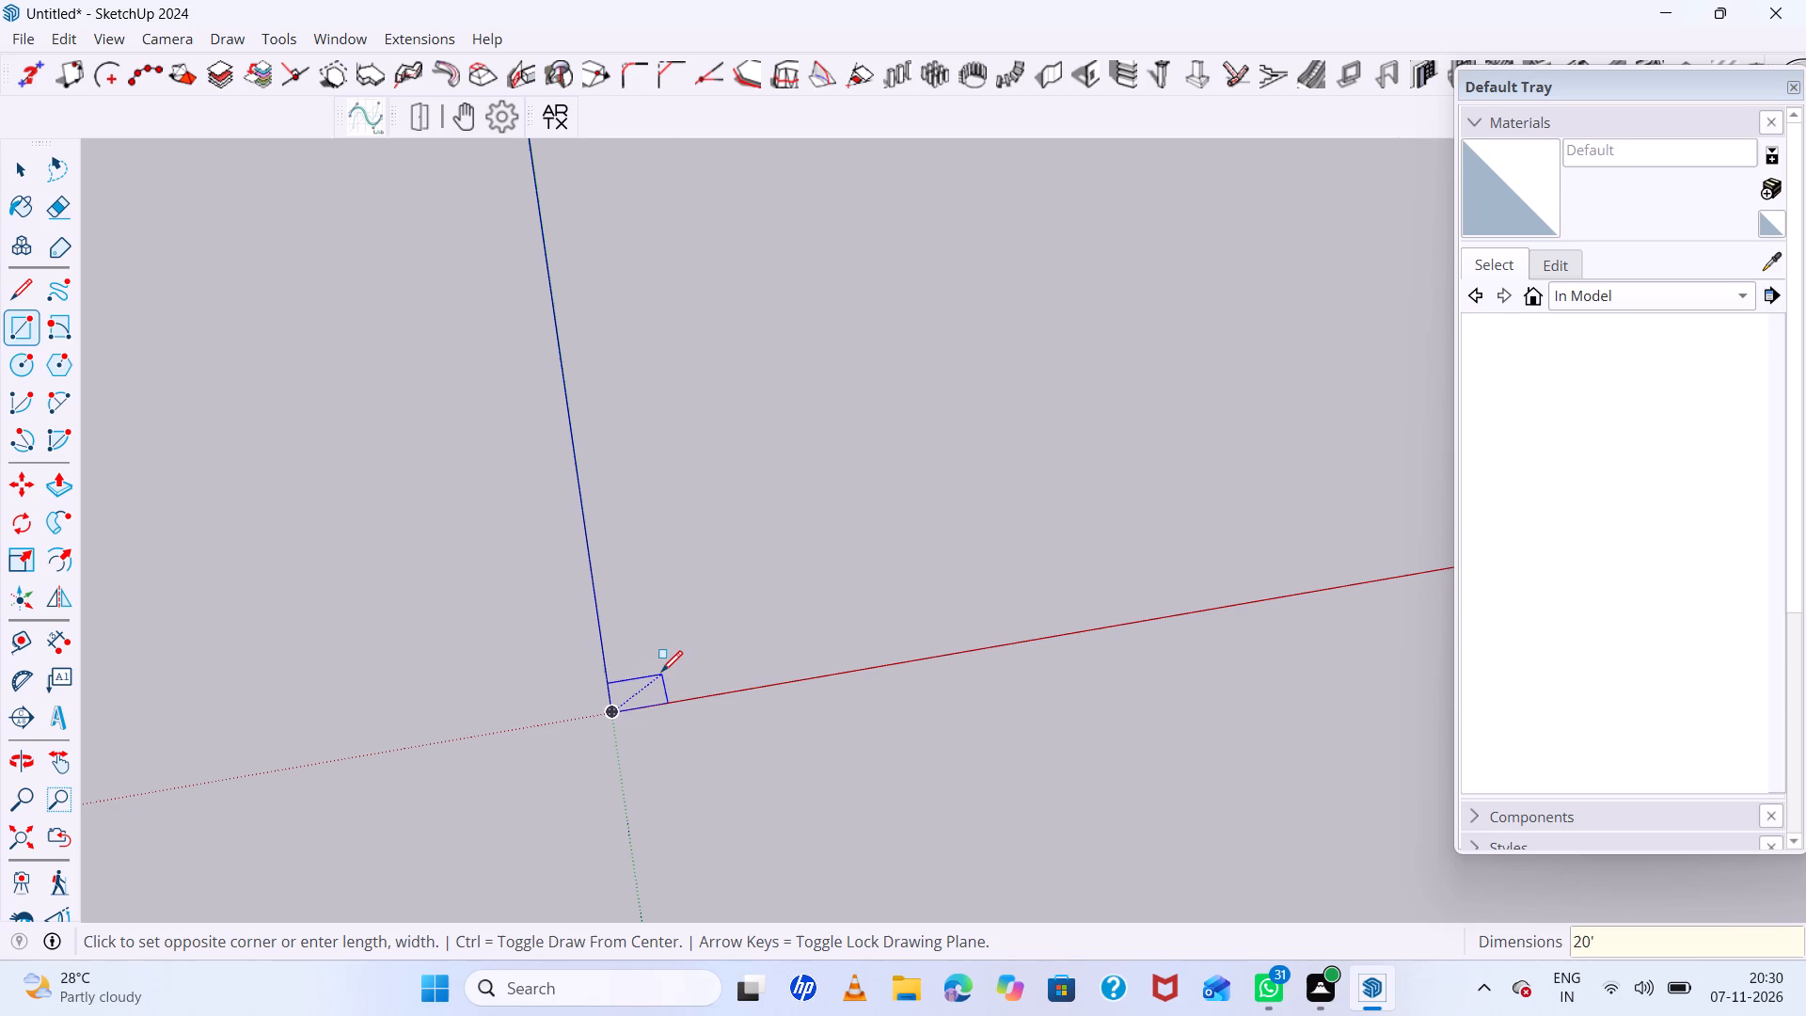
key("comma")
type("20'")
key("Return")
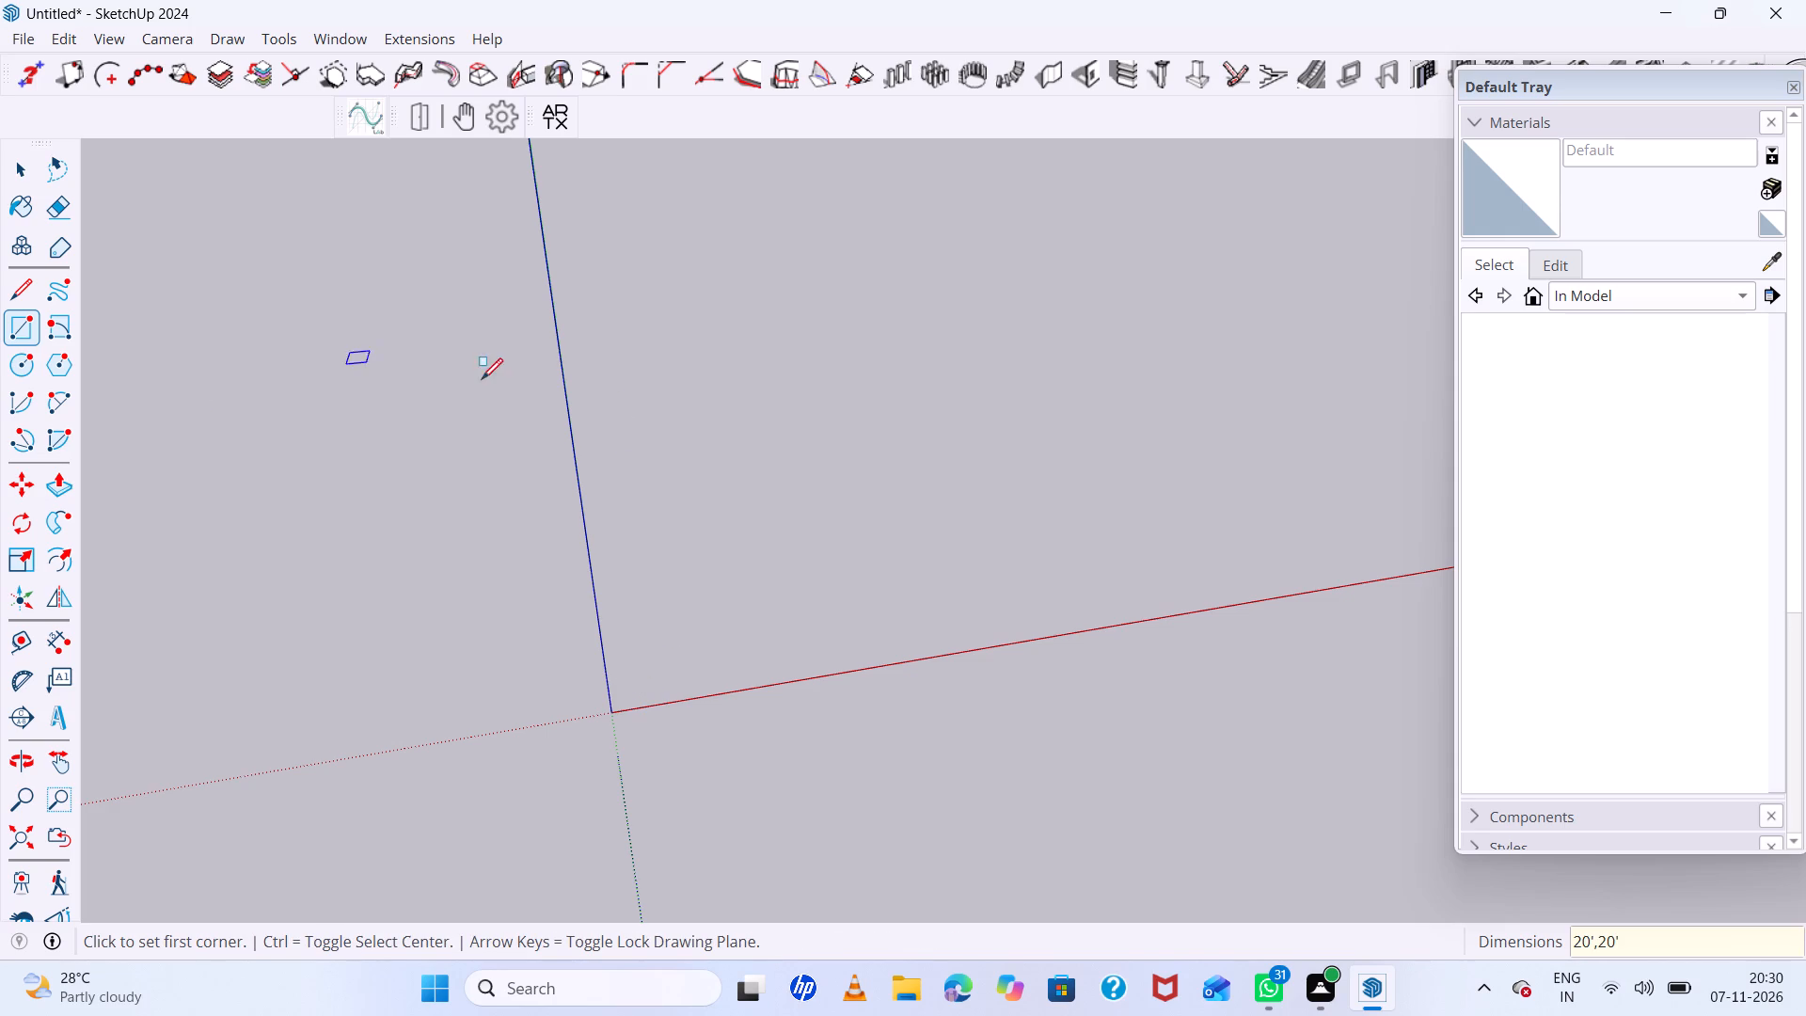
Extrude the 20' square face upward 15' with Push/Pull.
scroll(665, 718, "up", 8)
scroll(490, 691, "up", 20)
scroll(490, 691, "up", 8)
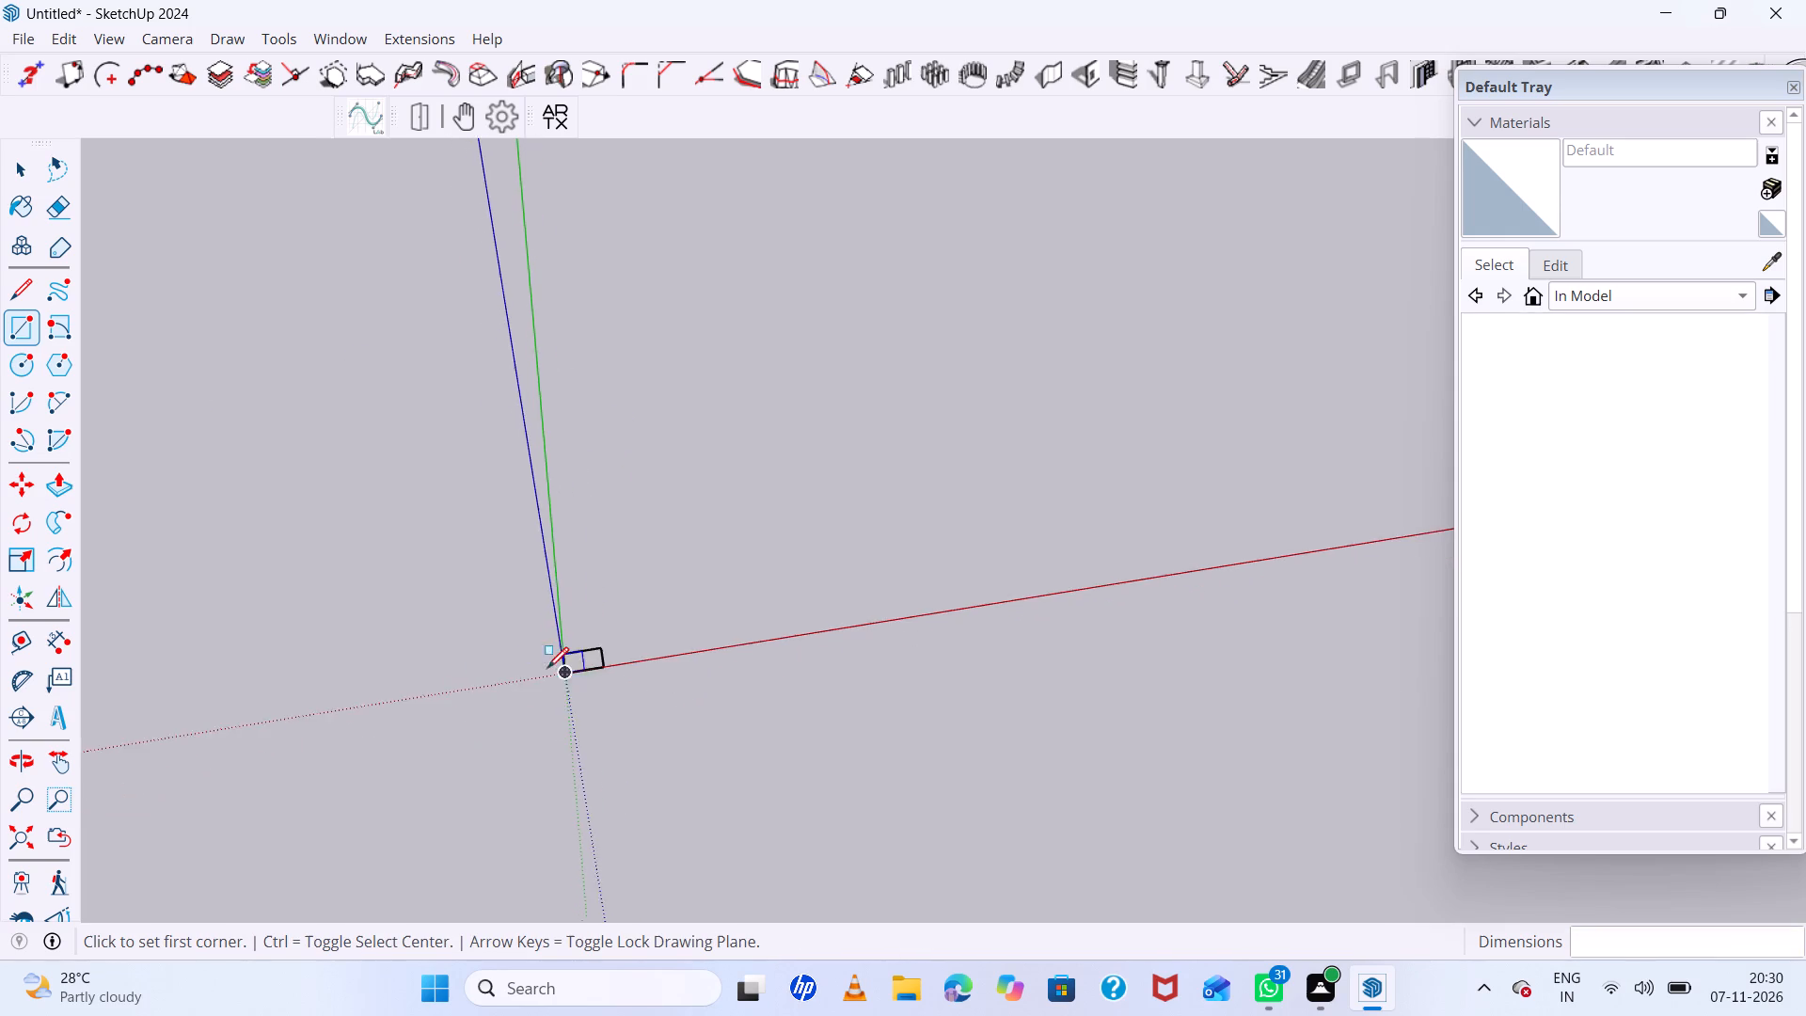
scroll(547, 668, "up", 20)
middle_click_drag(1273, 883, 1050, 845)
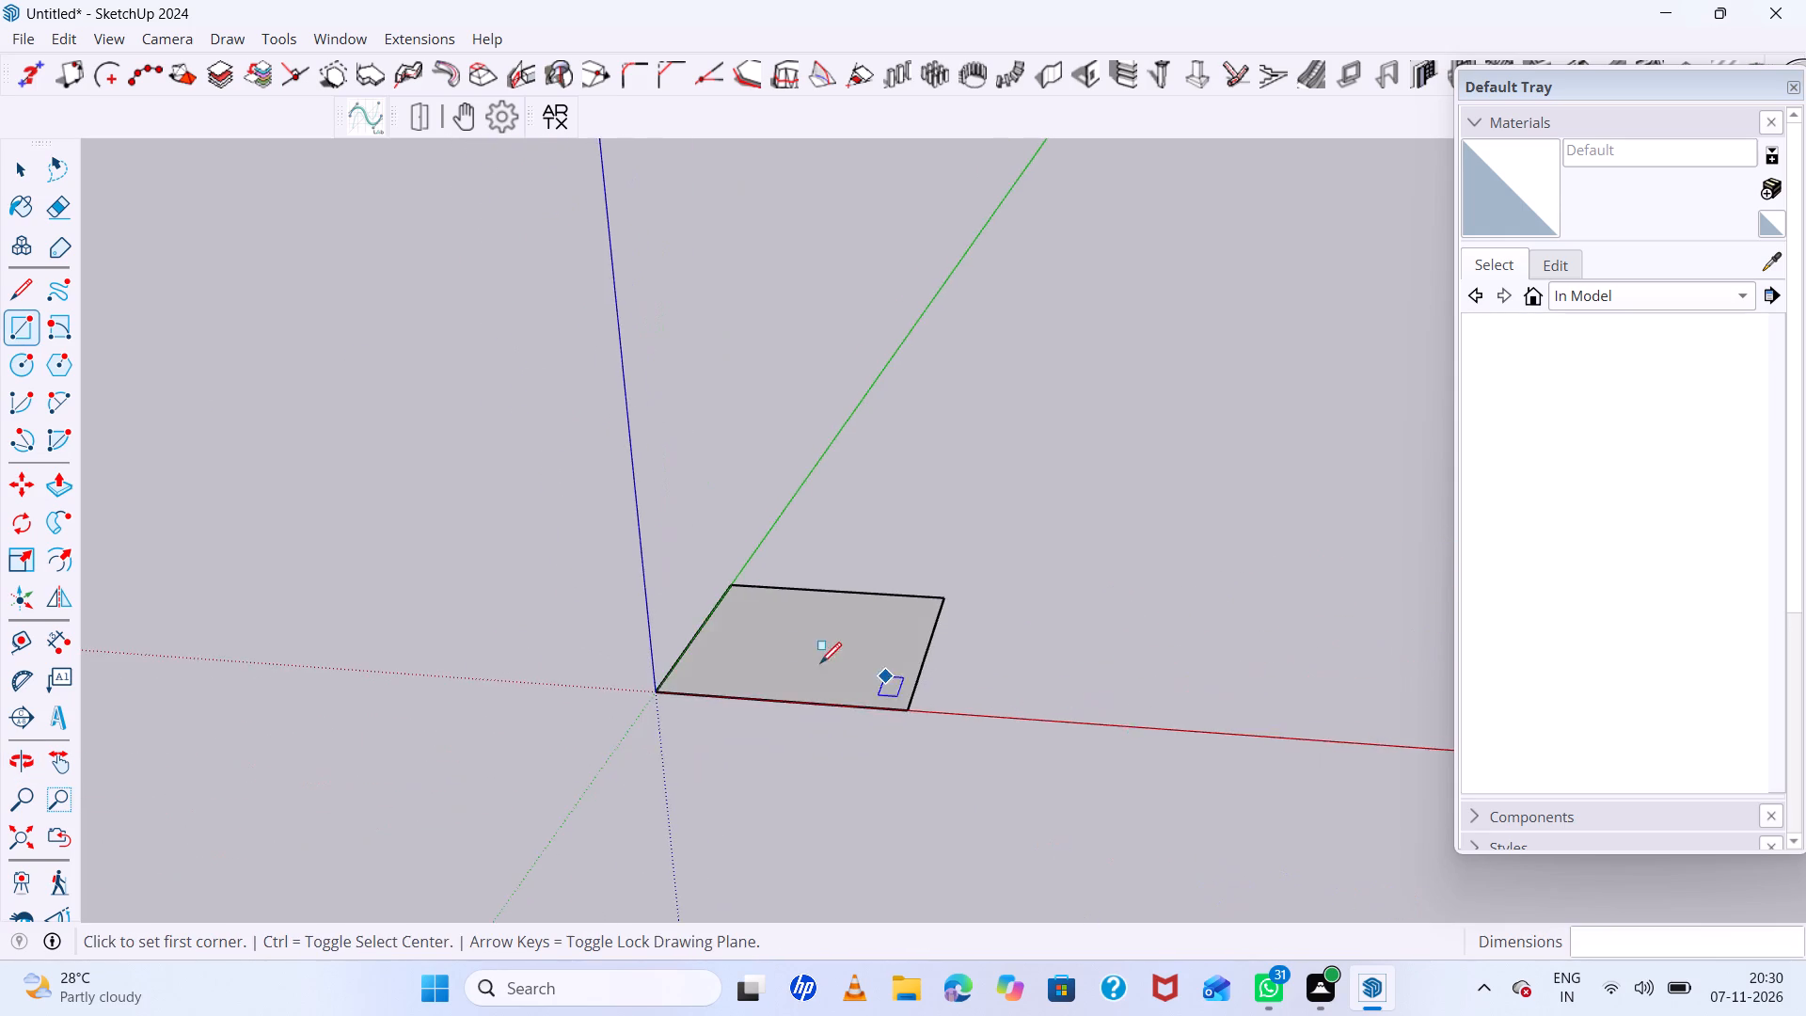
scroll(801, 658, "up", 13)
middle_click_drag(992, 749, 1051, 921)
scroll(896, 591, "down", 15)
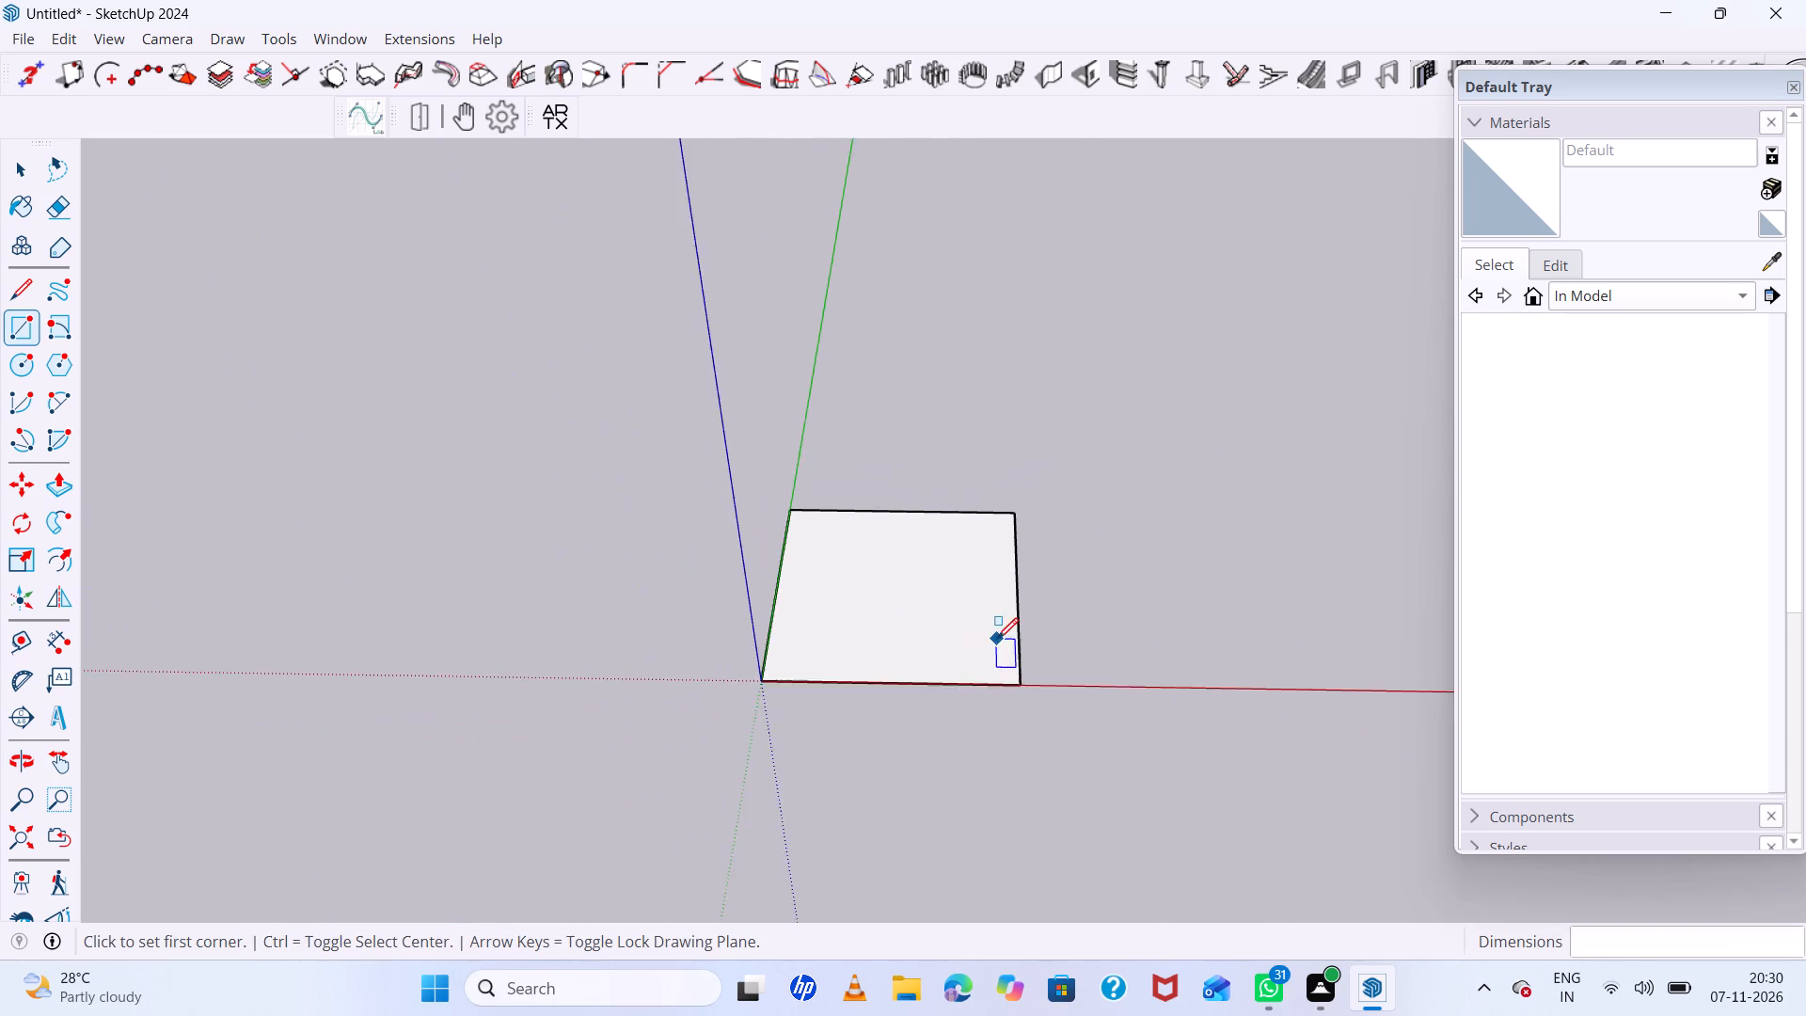
middle_click_drag(997, 639, 1007, 763)
key("space")
left_click(932, 574)
key("p")
left_click(932, 574)
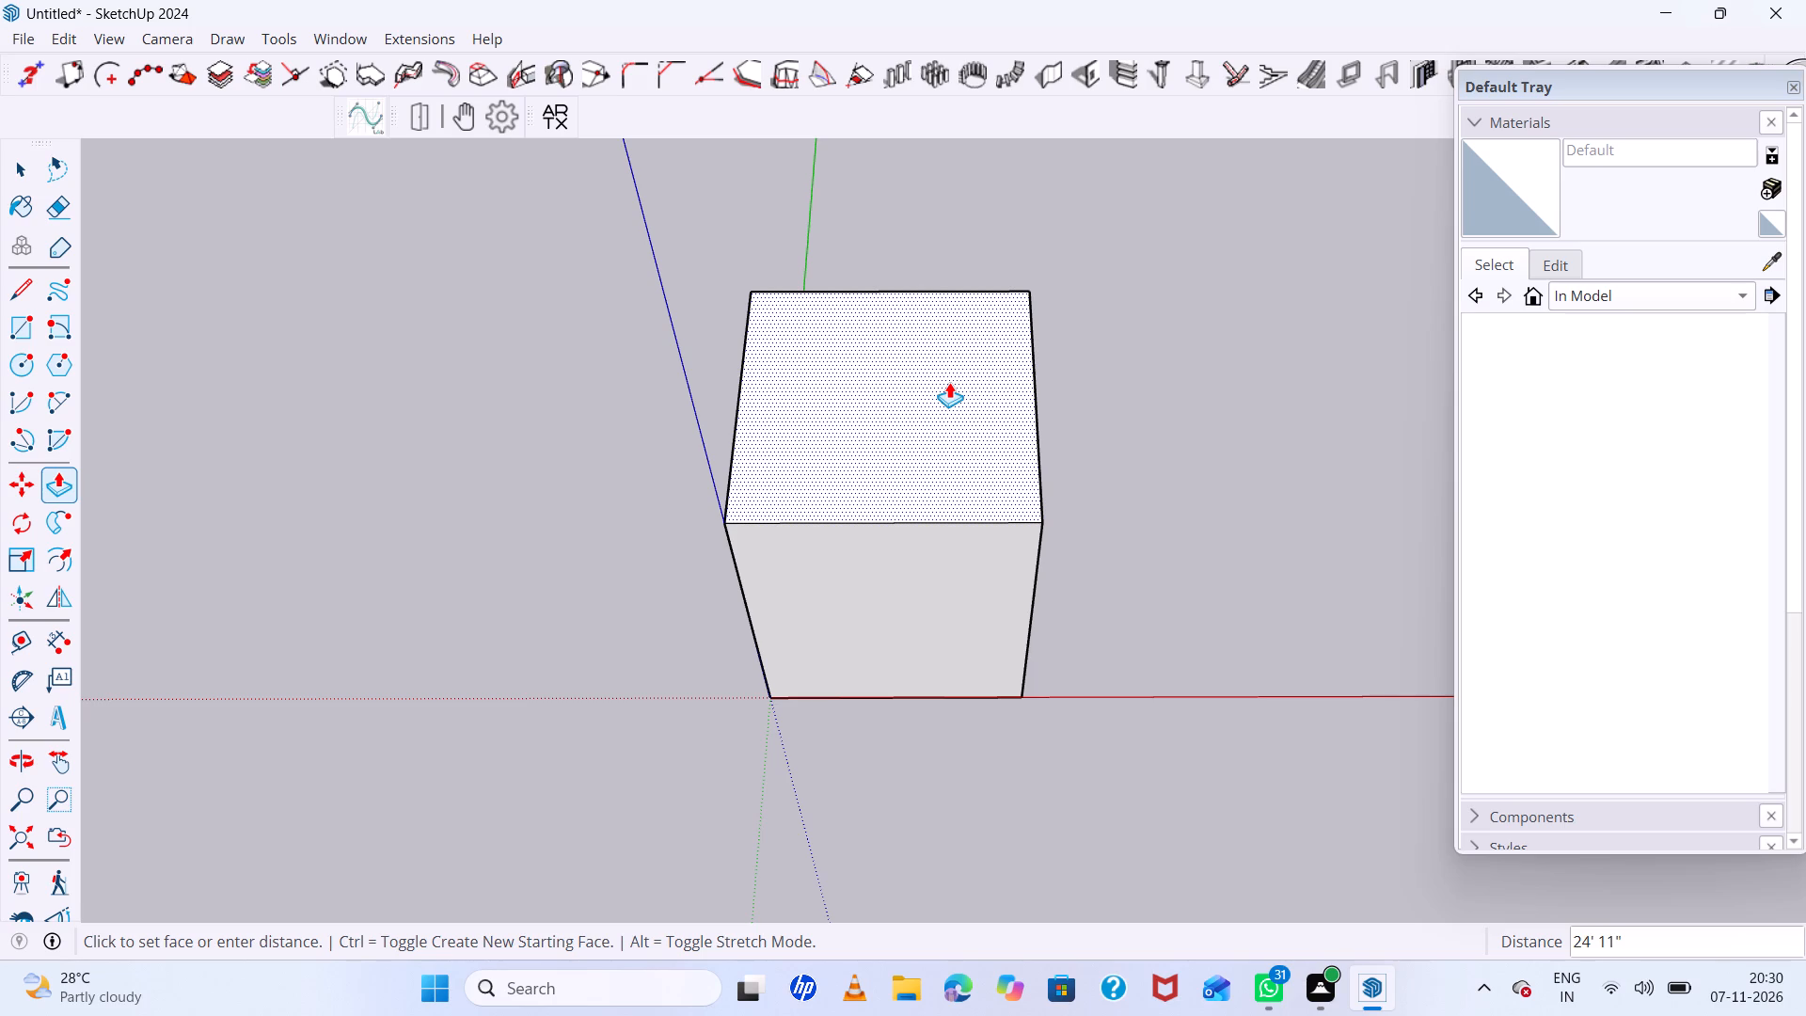
type("15")
key("apostrophe")
key("Return")
Push the box's outer side face, perpendicular to the green axis, inward by about 5' 7".
scroll(847, 558, "down", 8)
middle_click_drag(1114, 754, 1114, 739)
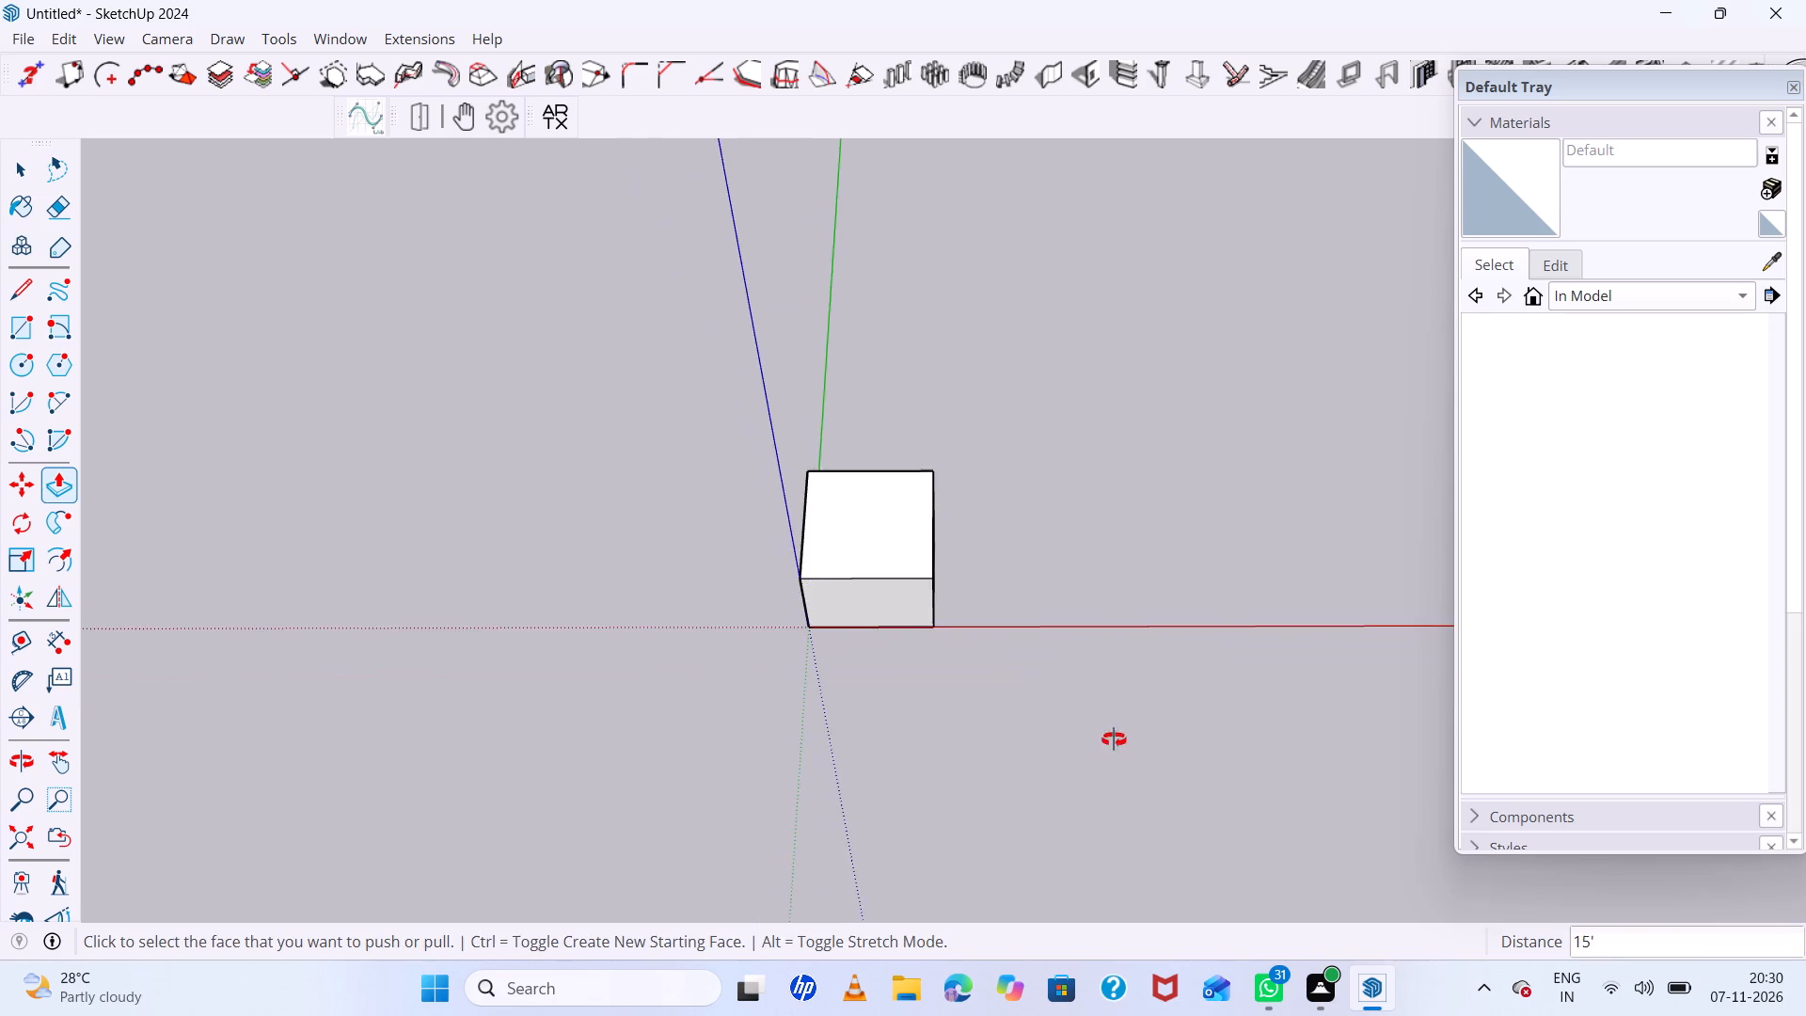
middle_click_drag(1114, 739, 1038, 243)
scroll(835, 439, "up", 13)
middle_click_drag(1021, 632, 233, 842)
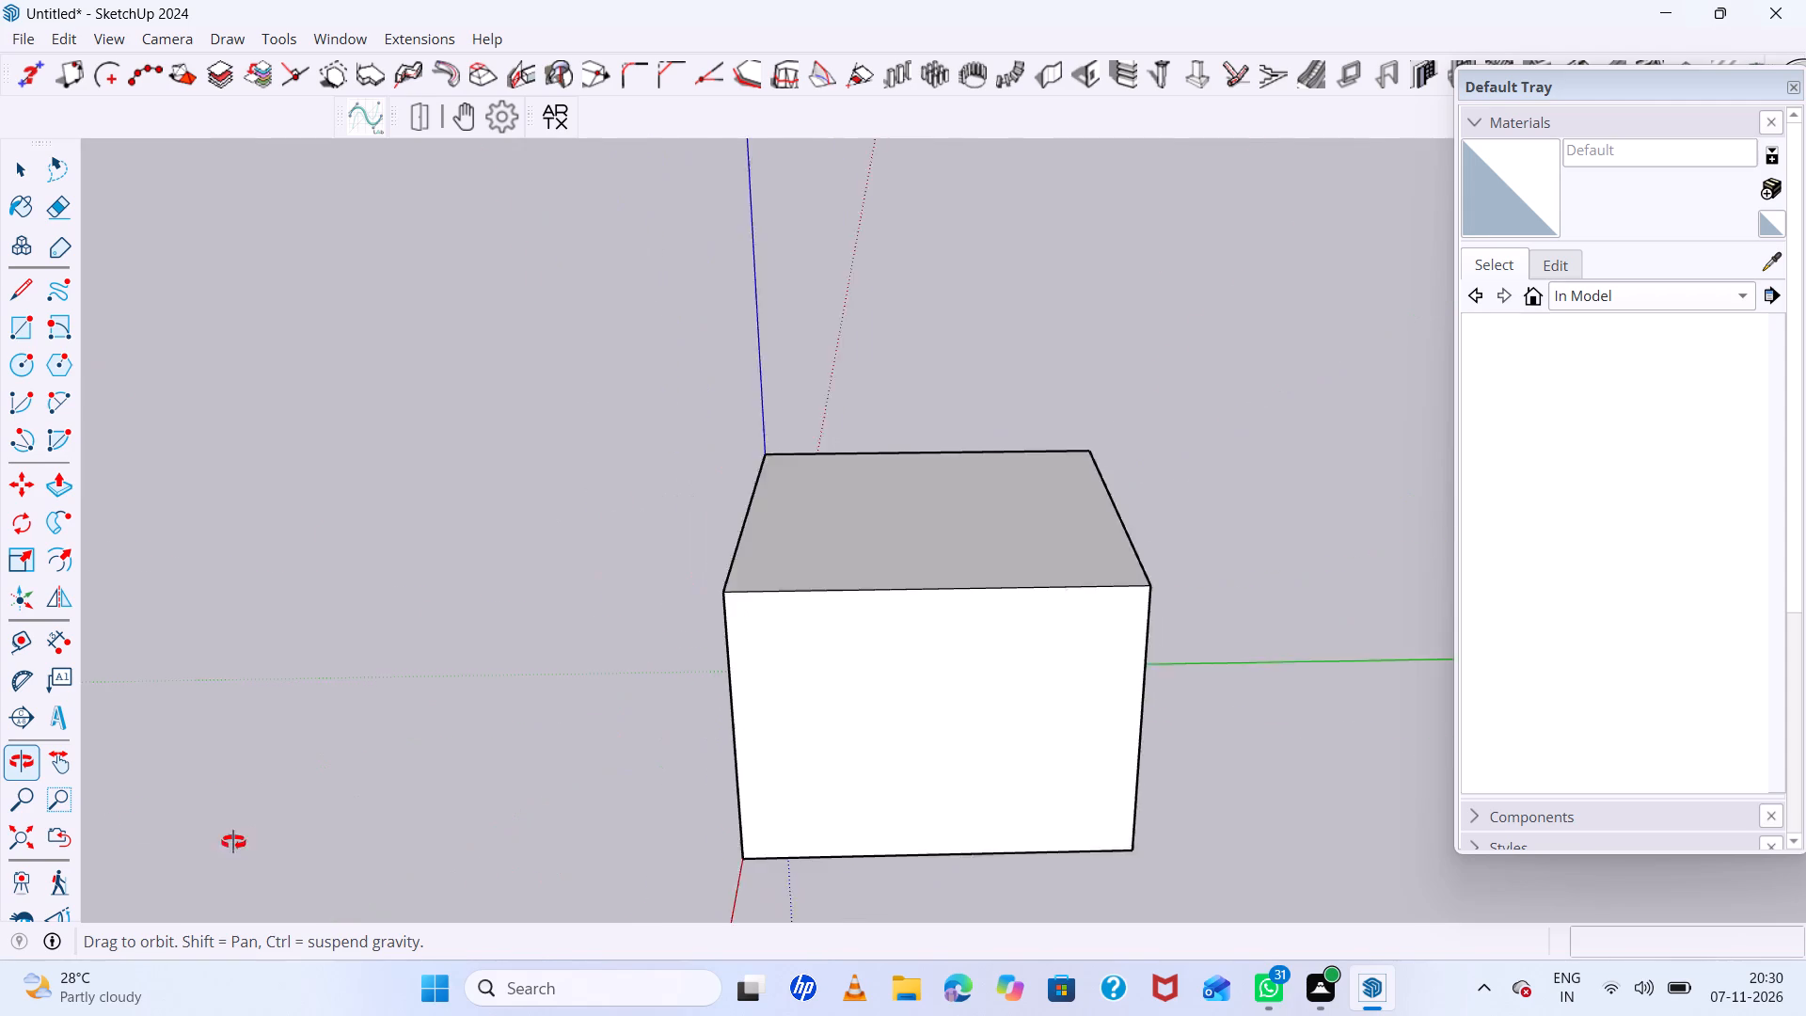
middle_click_drag(233, 842, 131, 826)
left_click(1157, 651)
left_click(1059, 636)
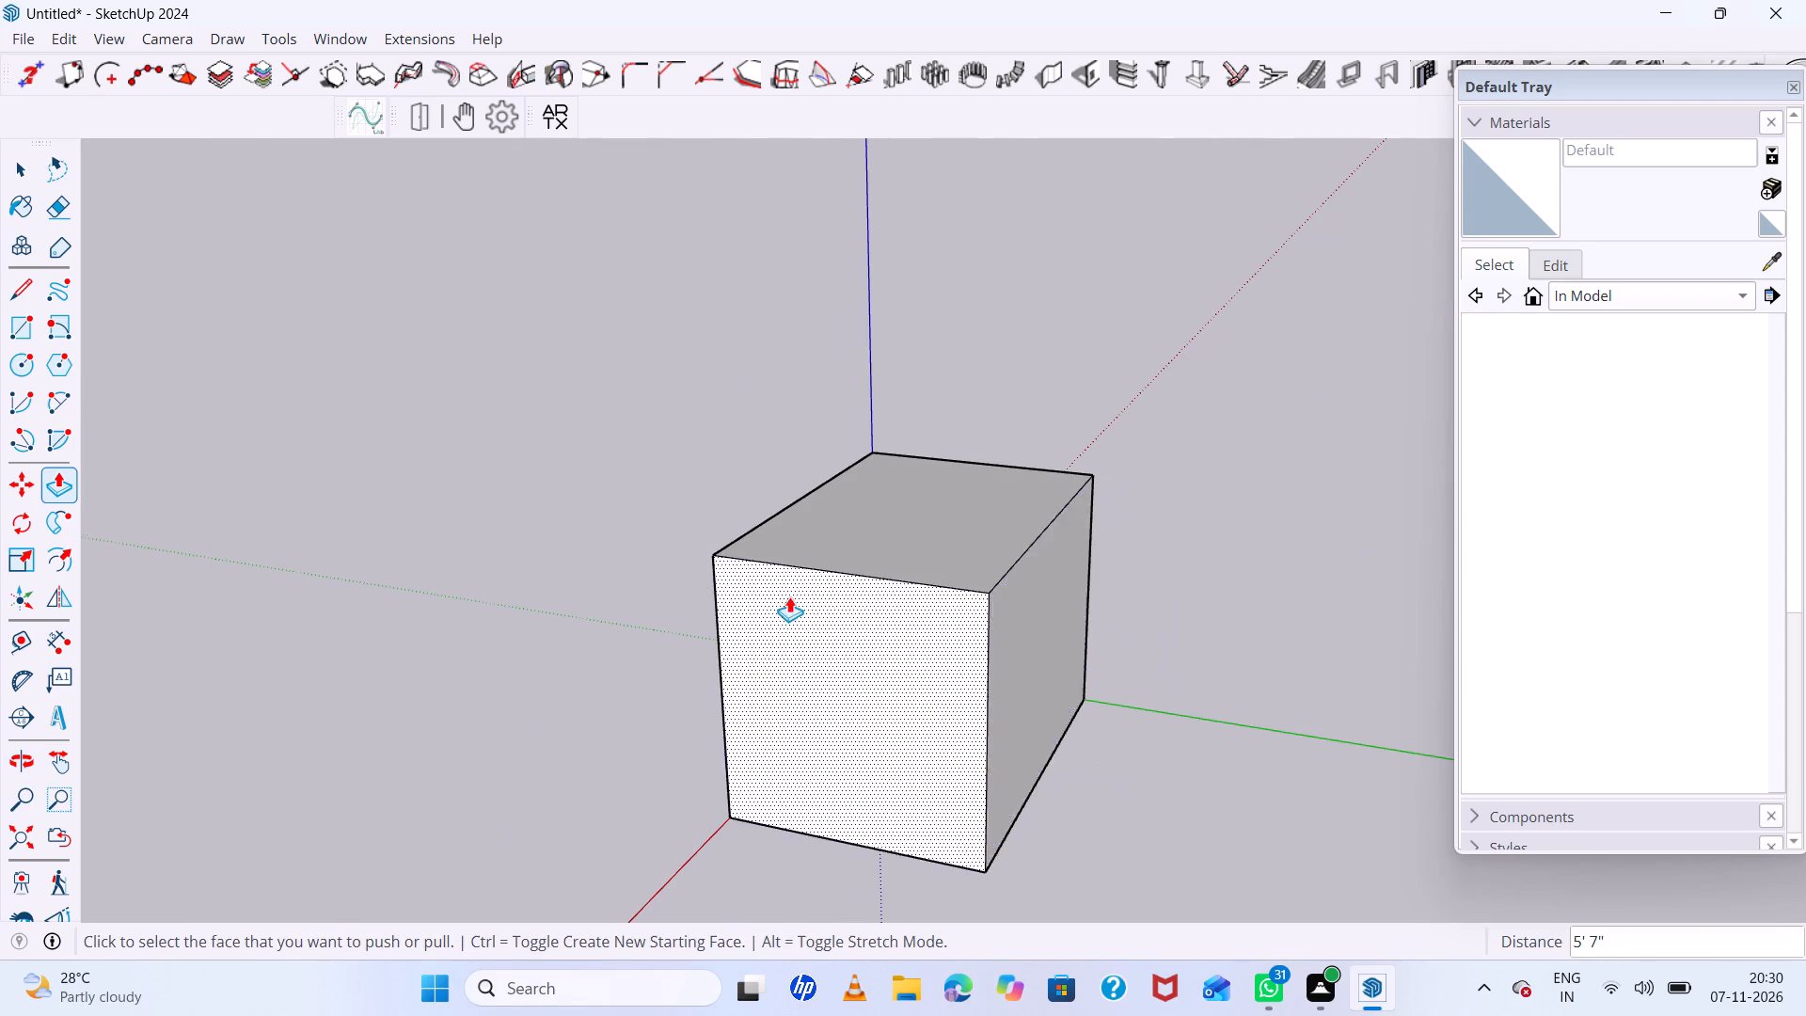
Push the box's outer side face, perpendicular to the red axis, inward by about 5' 6".
scroll(786, 596, "down", 7)
middle_click_drag(793, 643, 1394, 677)
left_click(1033, 692)
left_click(995, 657)
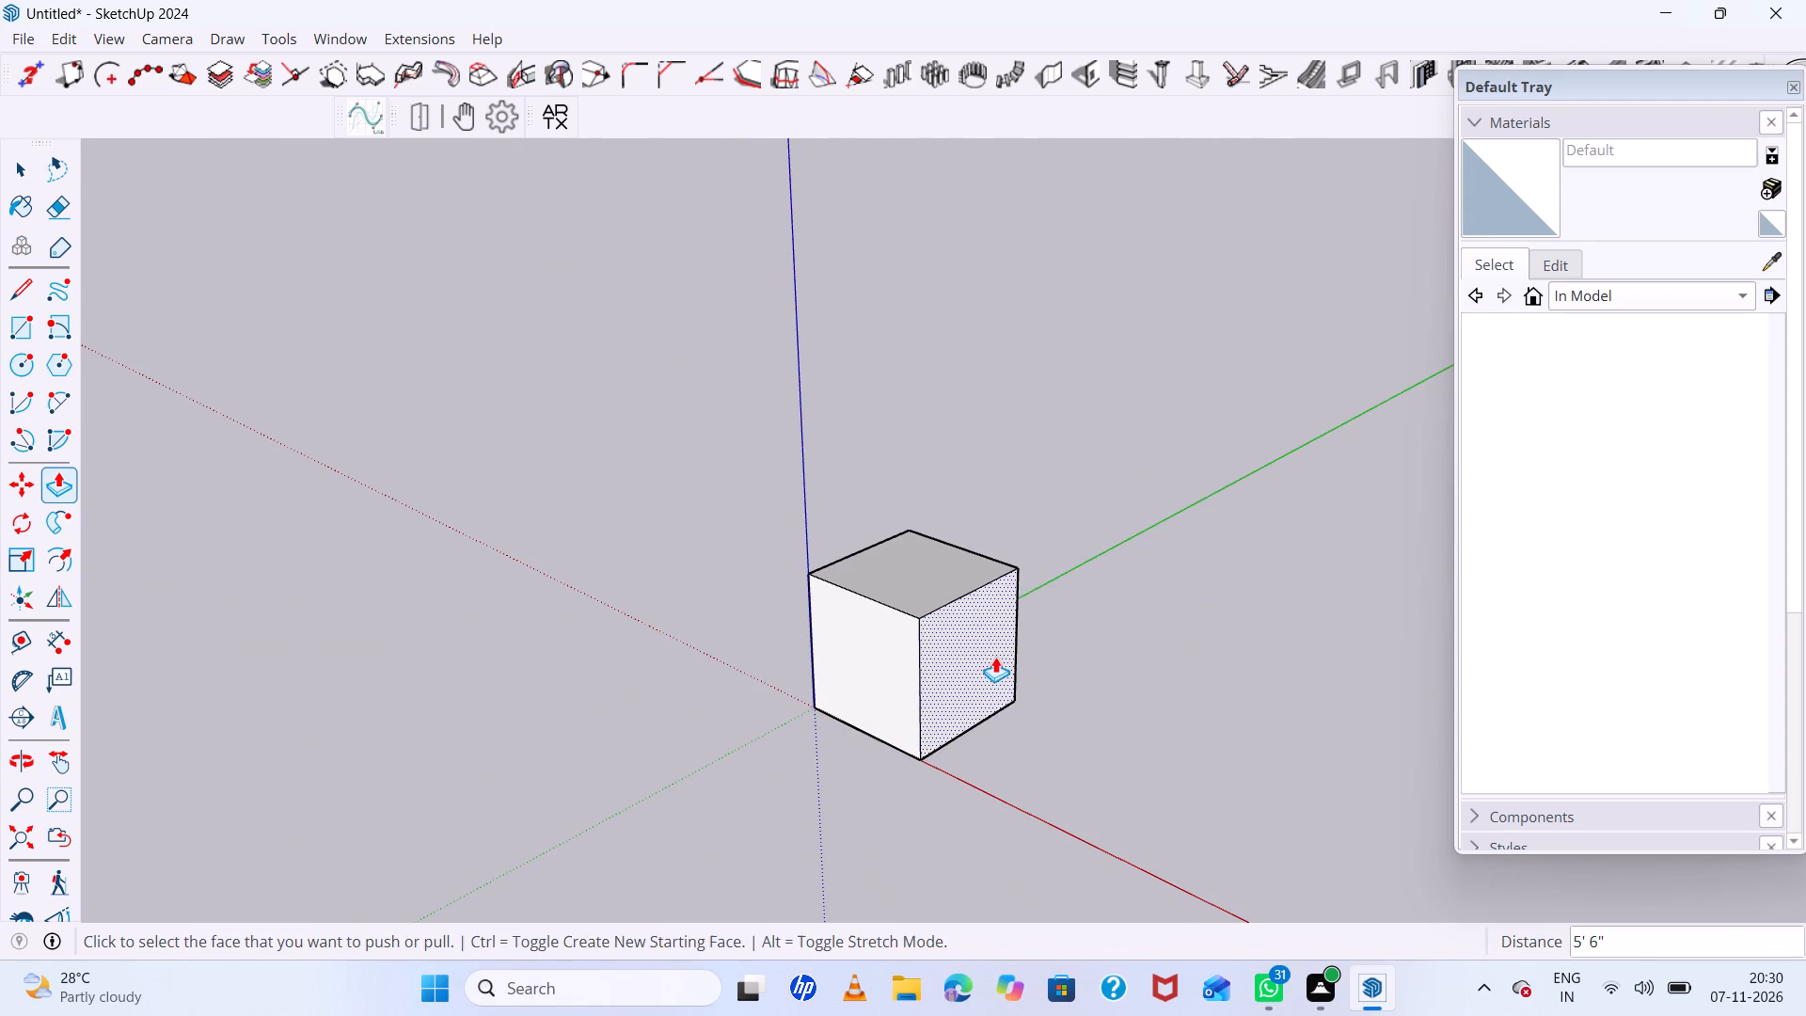
Pull the box's top face upward with Push/Pull to make the volume taller.
scroll(786, 621, "down", 7)
middle_click_drag(831, 675, 1043, 749)
scroll(1071, 669, "up", 11)
left_click(683, 569)
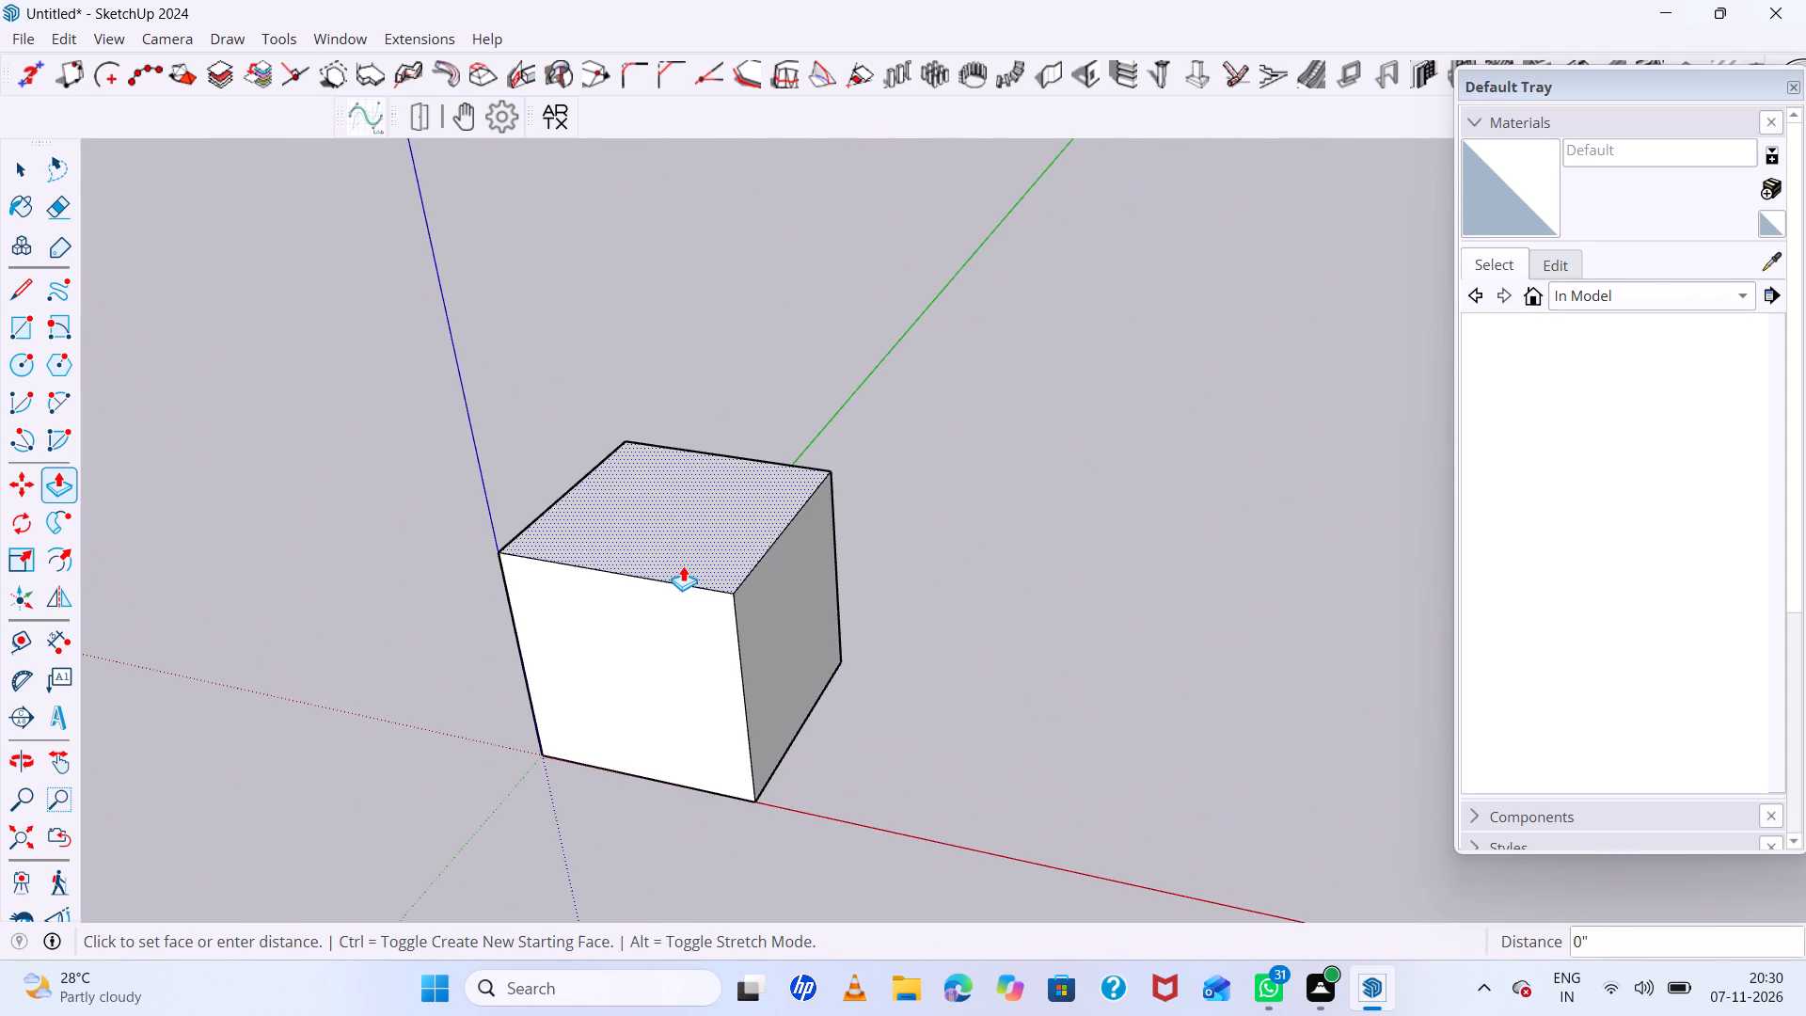
left_click(669, 419)
Offset the top face's outline inward by 6" to form a border around it.
scroll(750, 688, "down", 7)
middle_click_drag(717, 736, 842, 489)
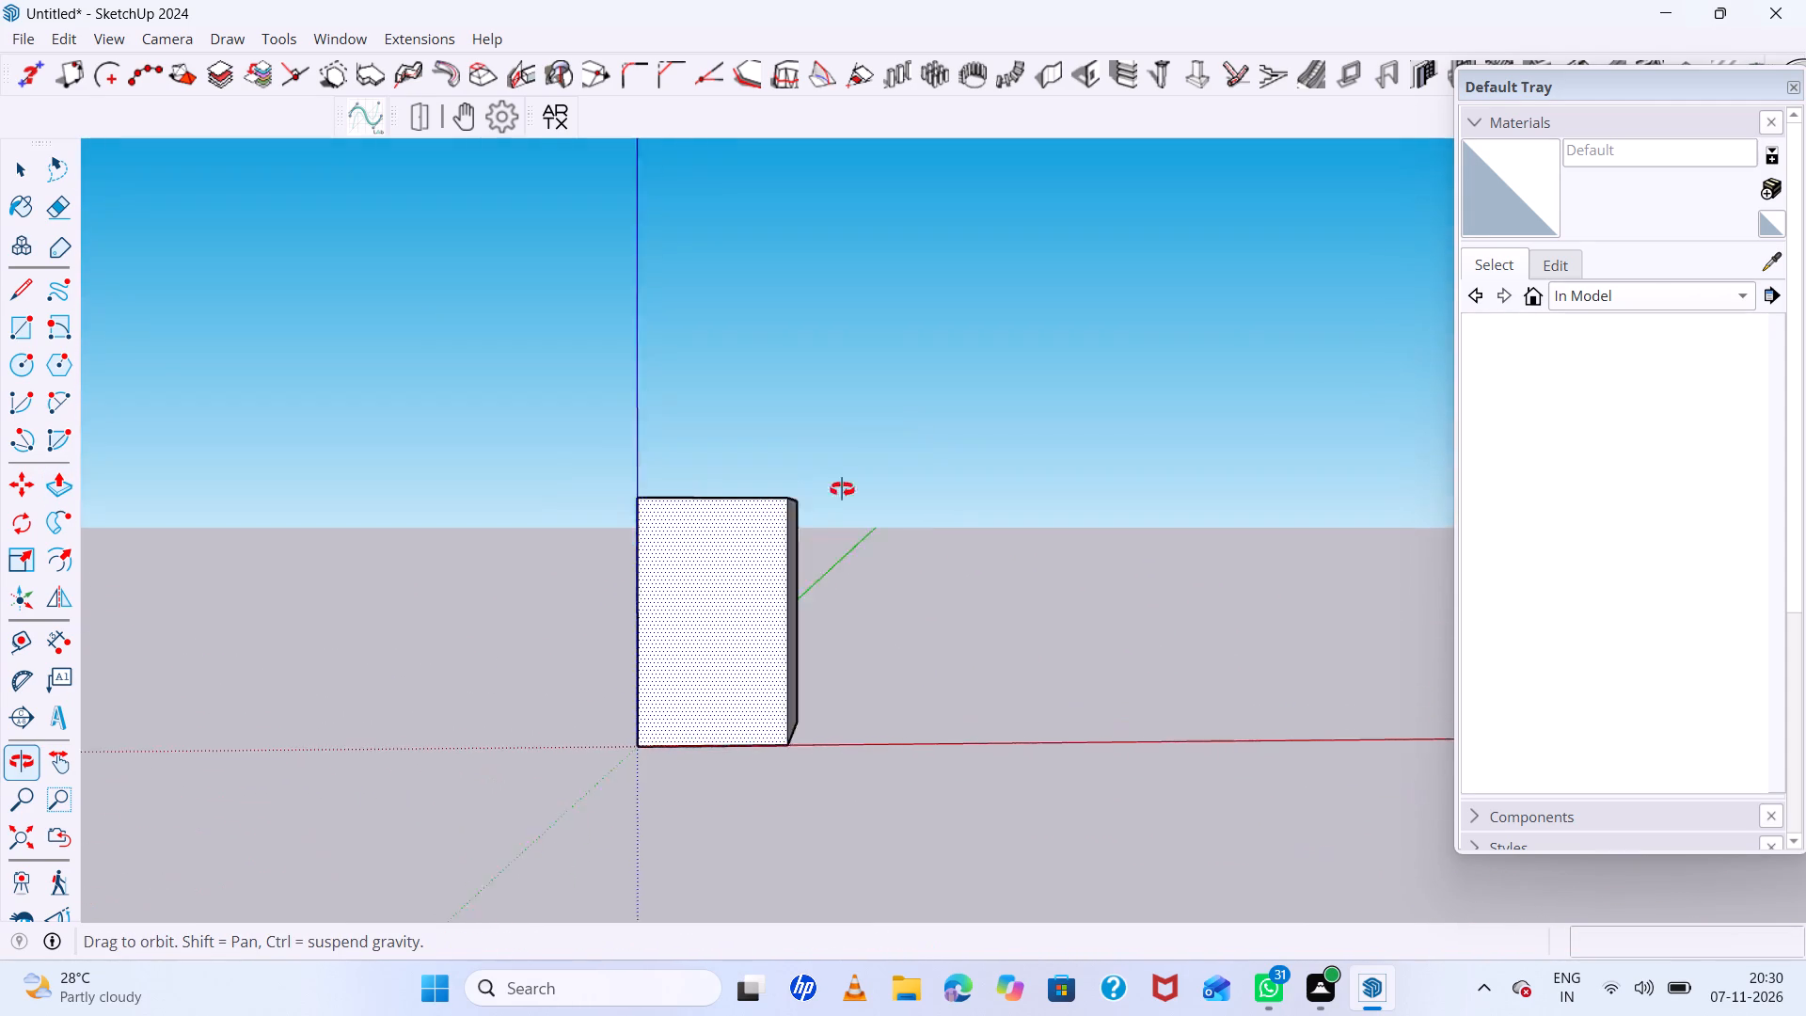
middle_click_drag(842, 489, 829, 493)
scroll(712, 497, "up", 6)
middle_click_drag(711, 518, 760, 671)
key("space")
scroll(690, 552, "up", 4)
left_click(684, 543)
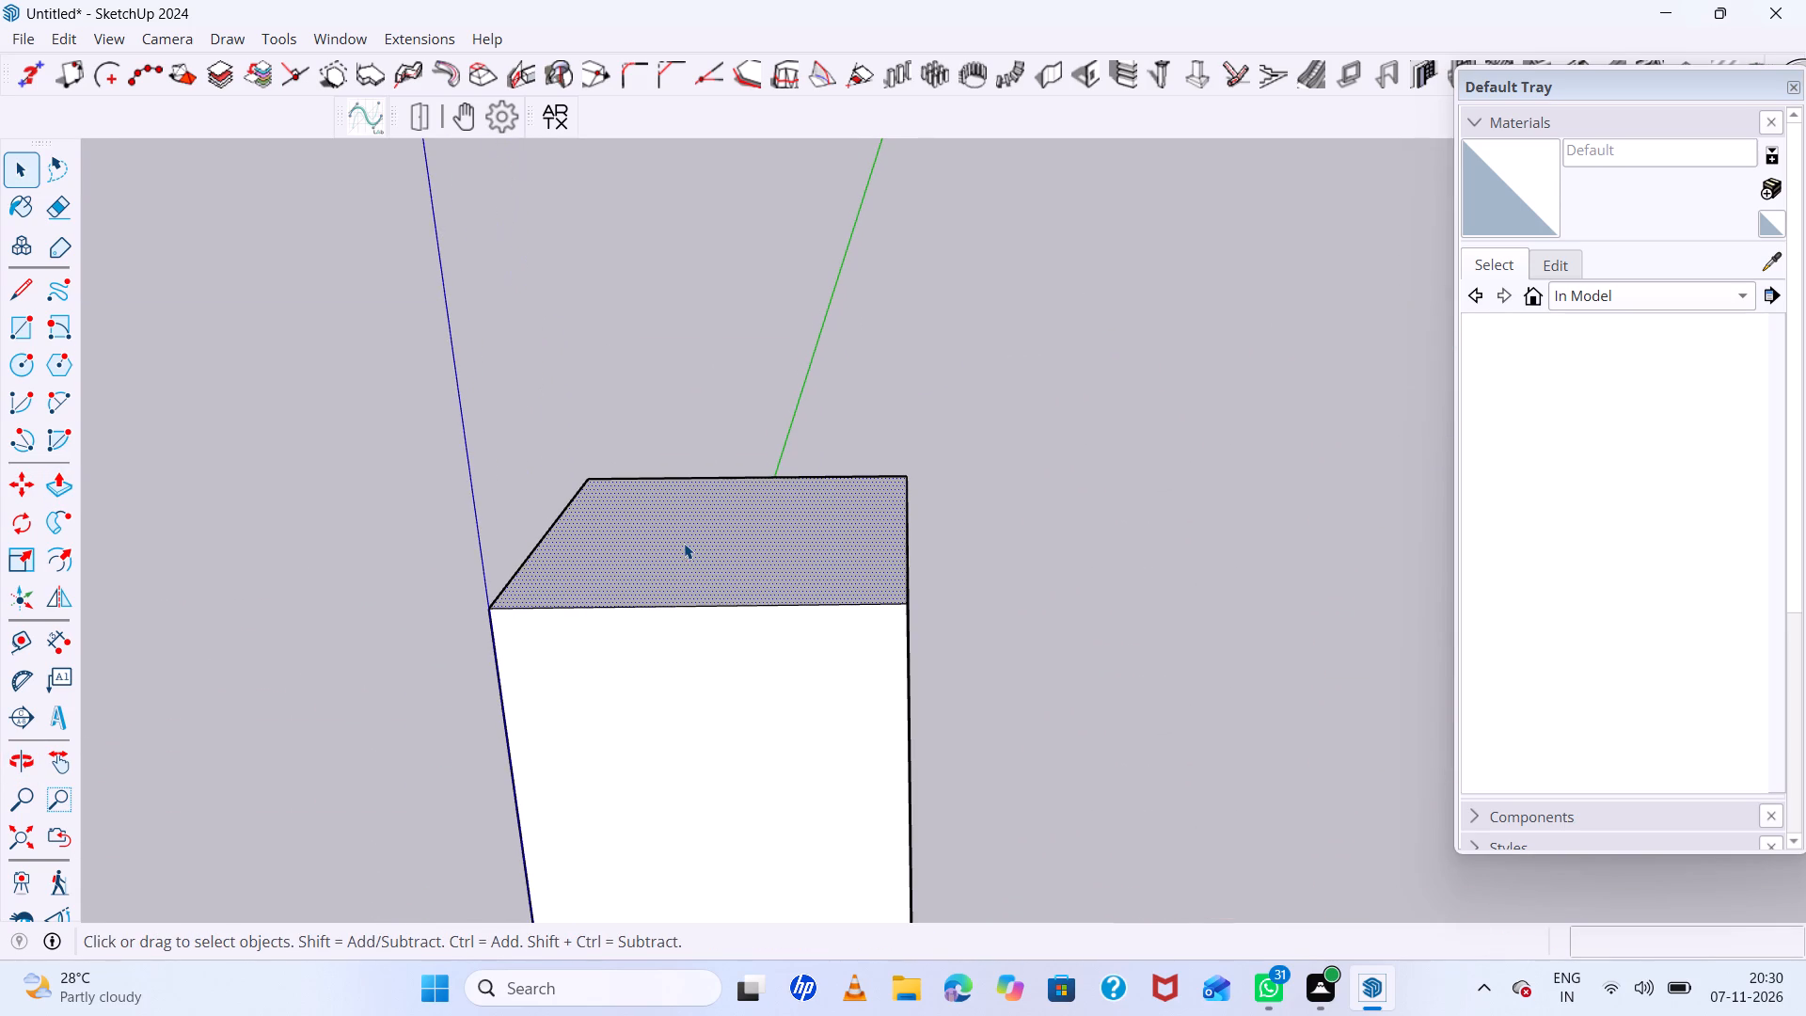
key("f")
double_click(544, 533)
scroll(559, 543, "up", 2)
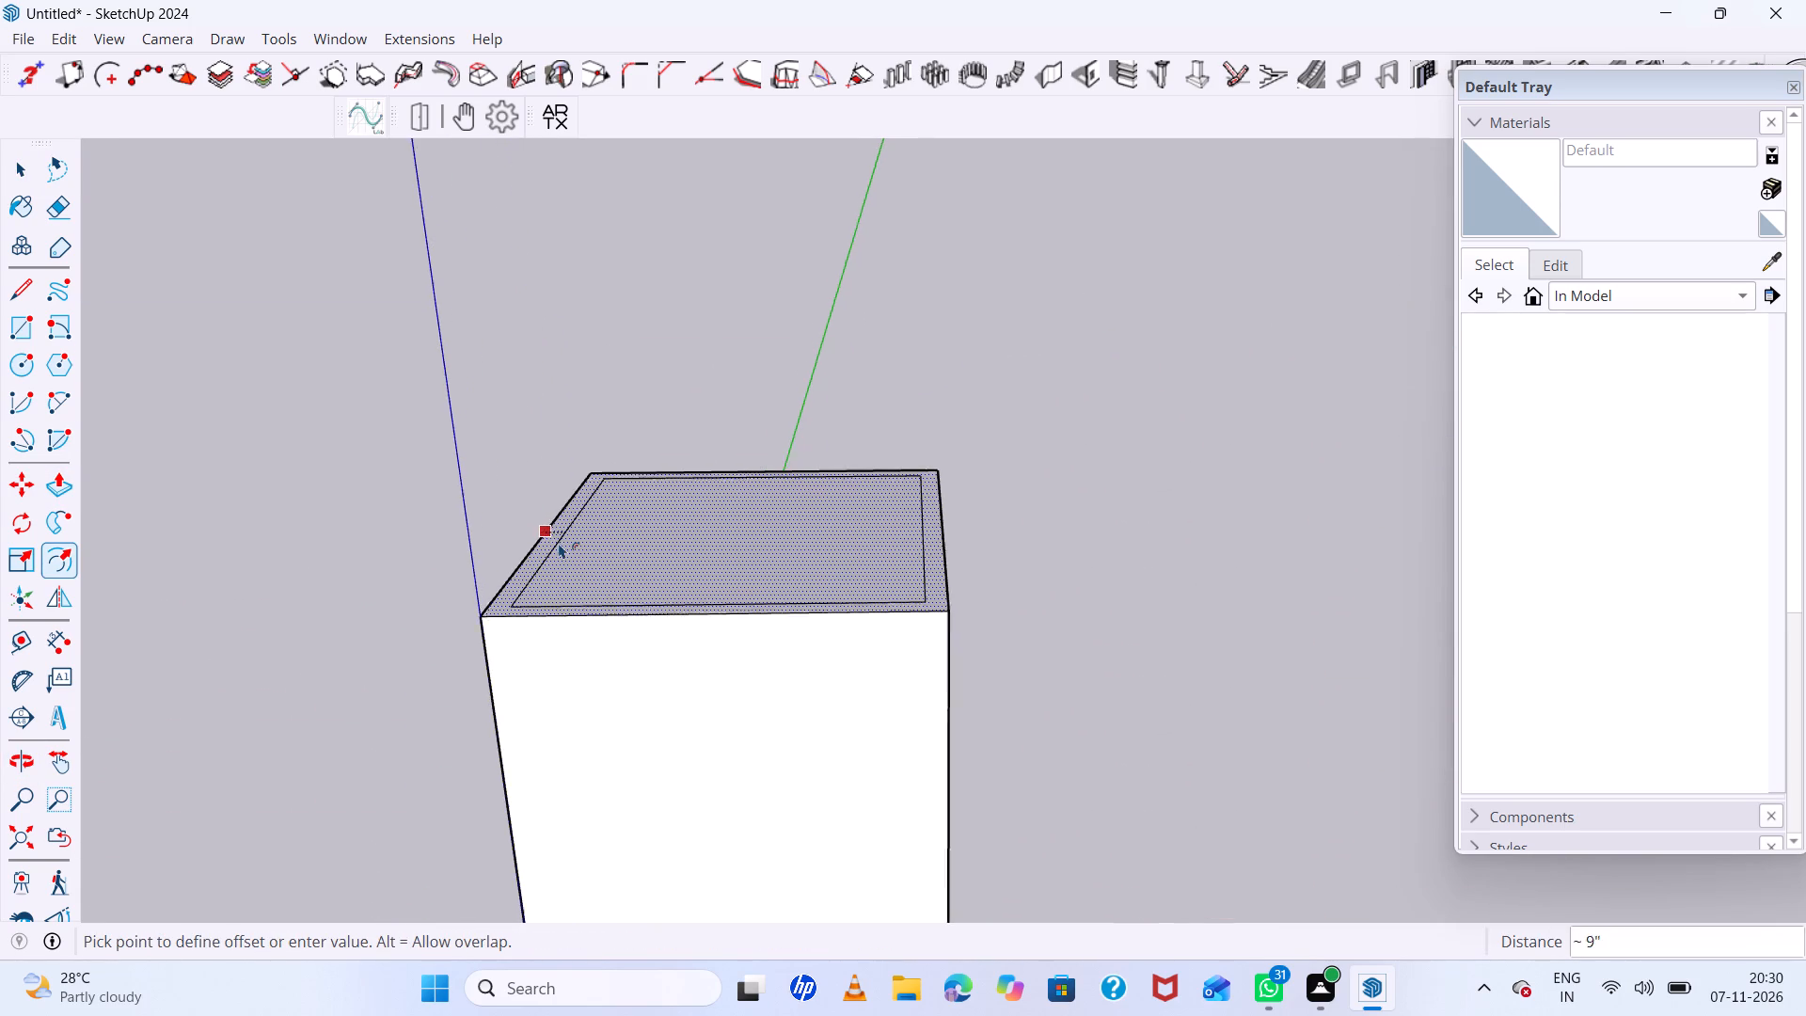
scroll(559, 543, "up", 8)
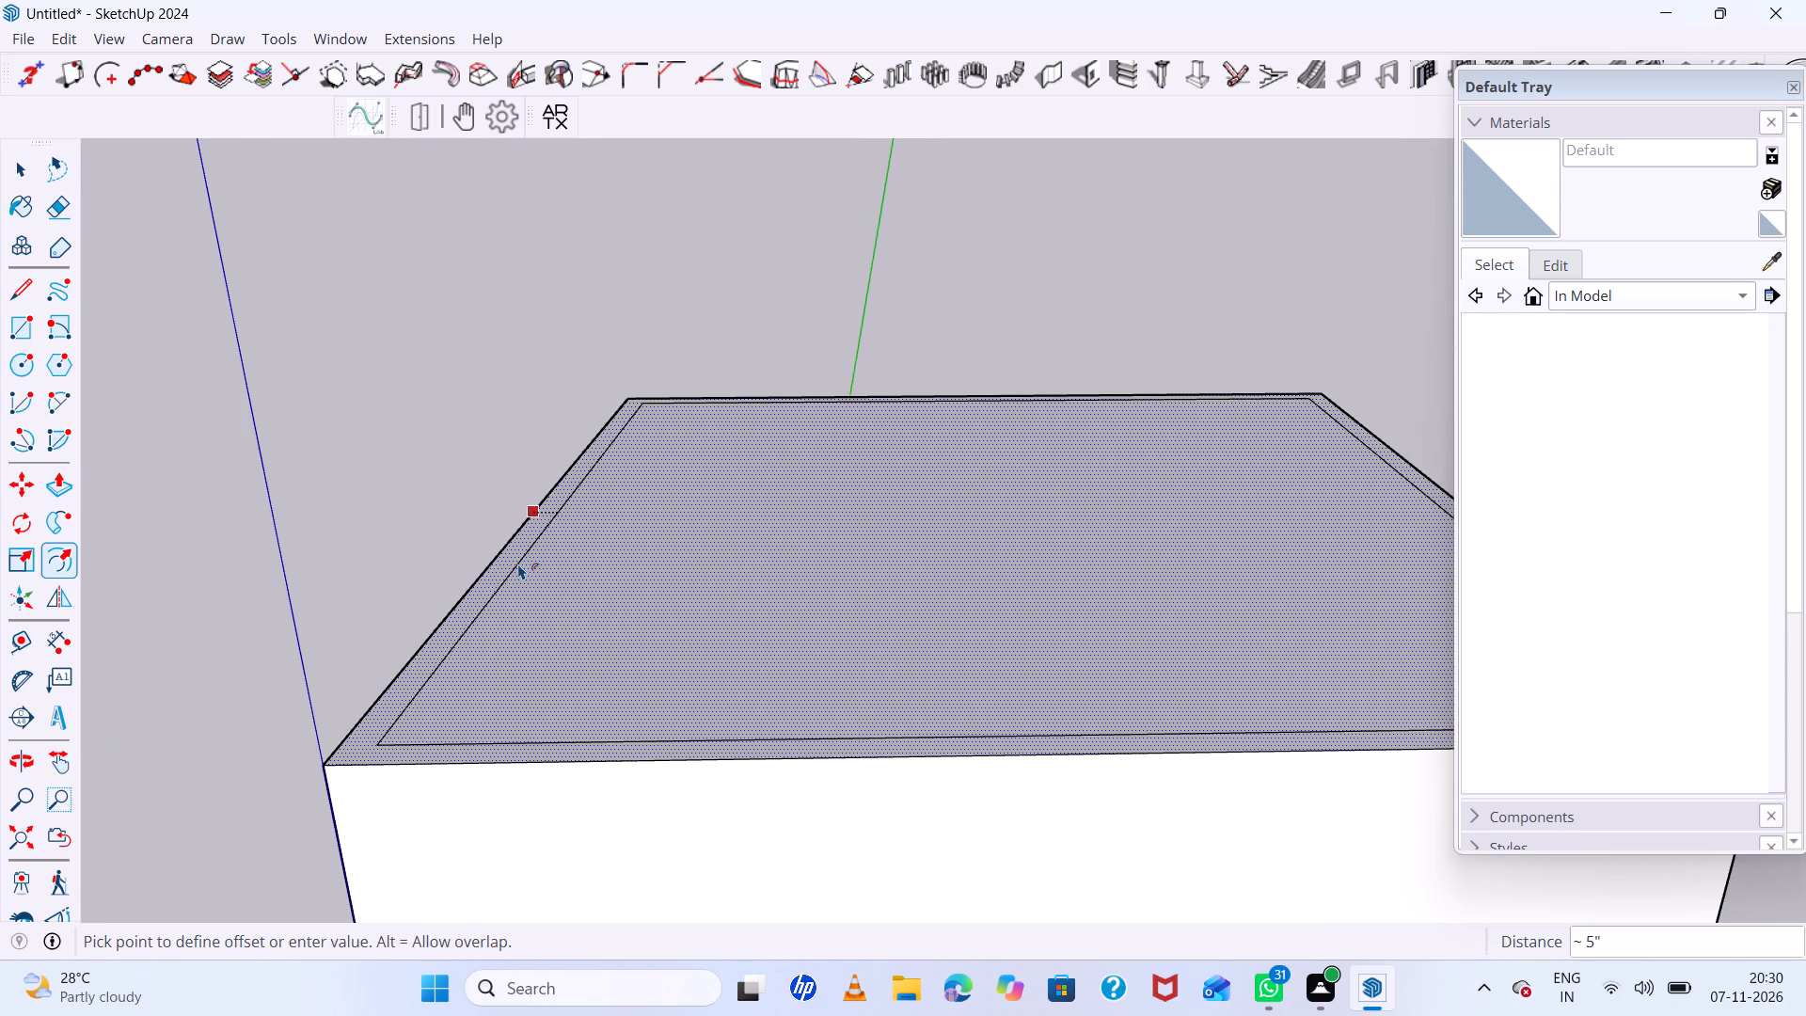
key("6")
key("Return")
Place a Tape Measure guide across the top, parallel to the green axis, 7' 3" from the outer edge on the blue-axis side.
scroll(561, 572, "up", 8)
scroll(545, 531, "down", 10)
middle_click_drag(620, 519, 637, 652)
scroll(609, 508, "down", 9)
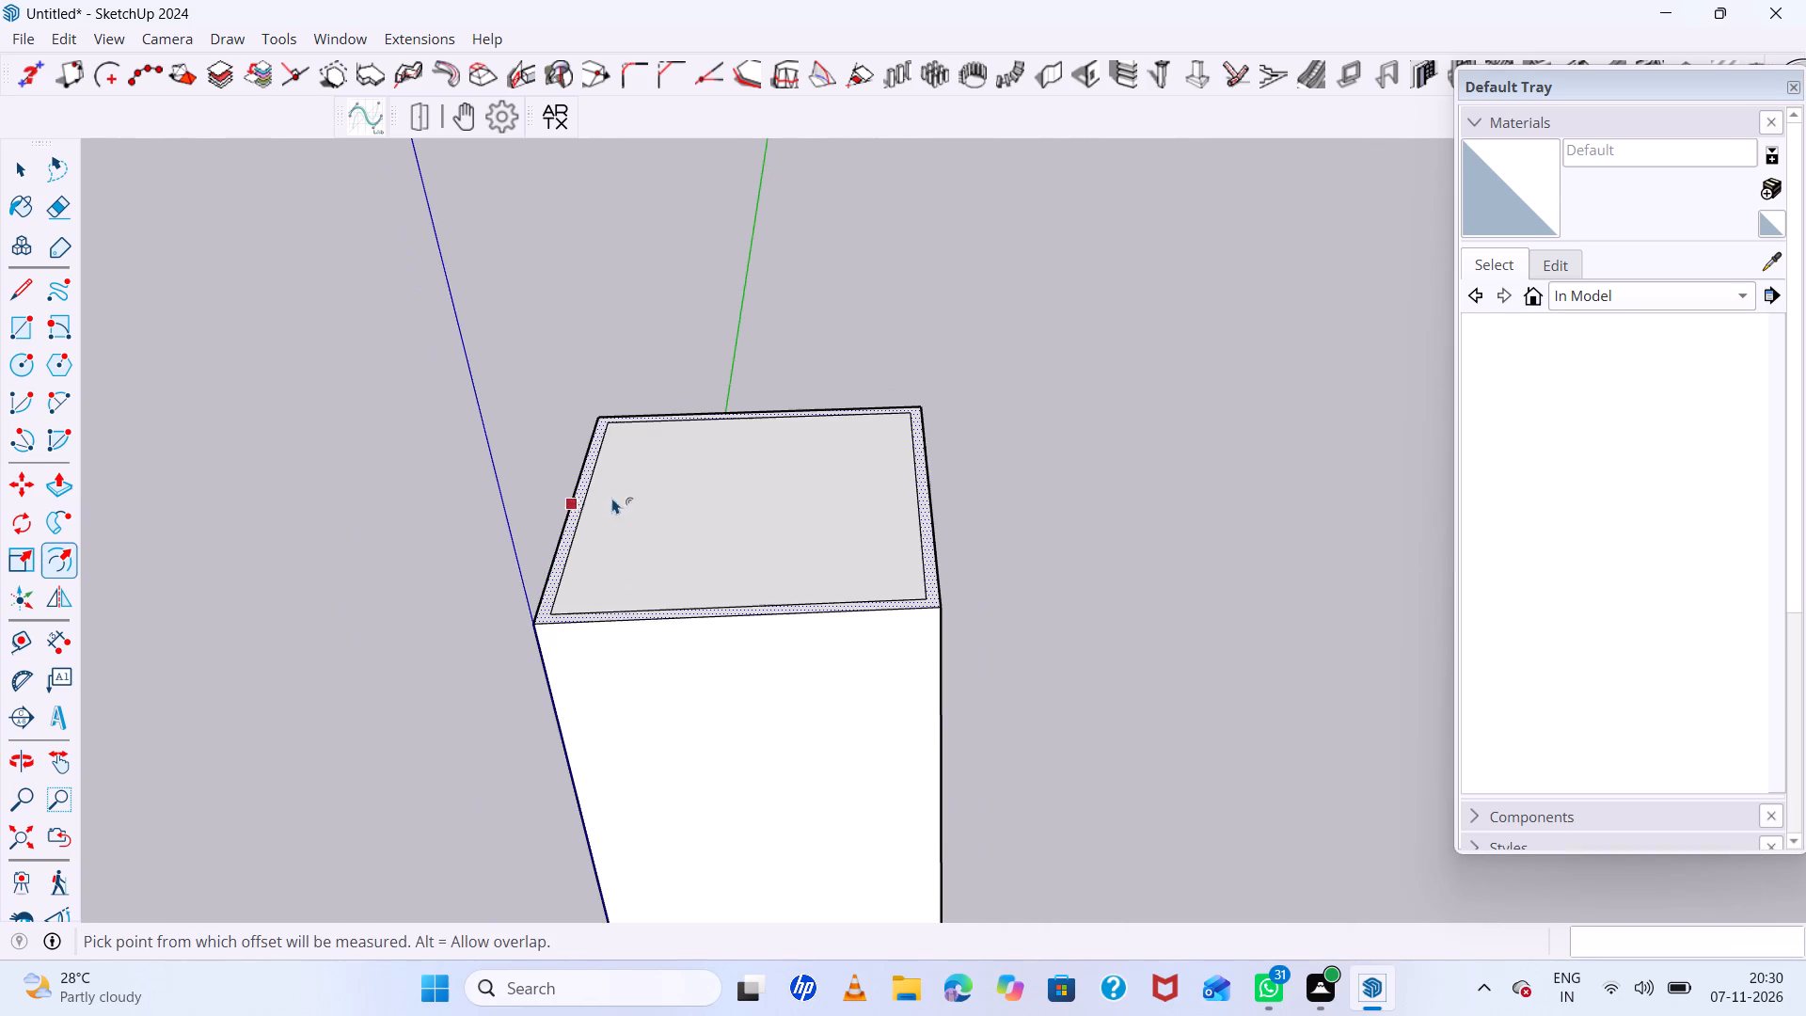
key("space")
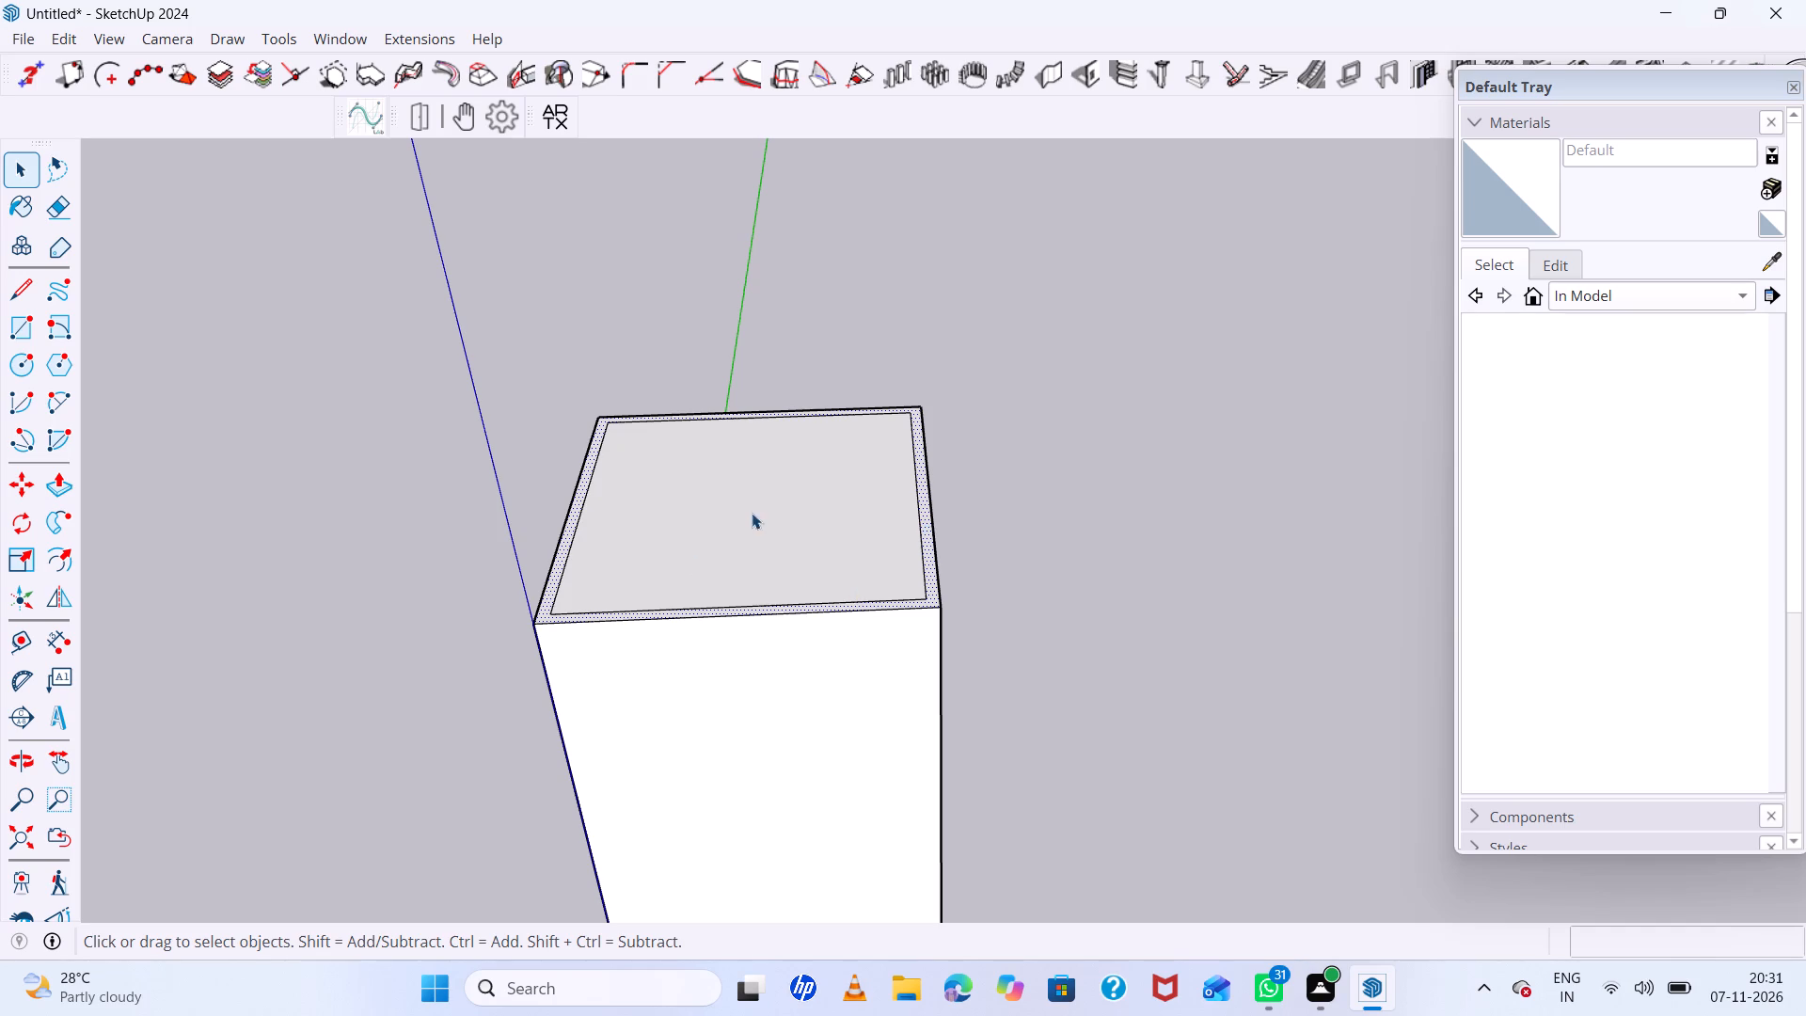
left_click(693, 521)
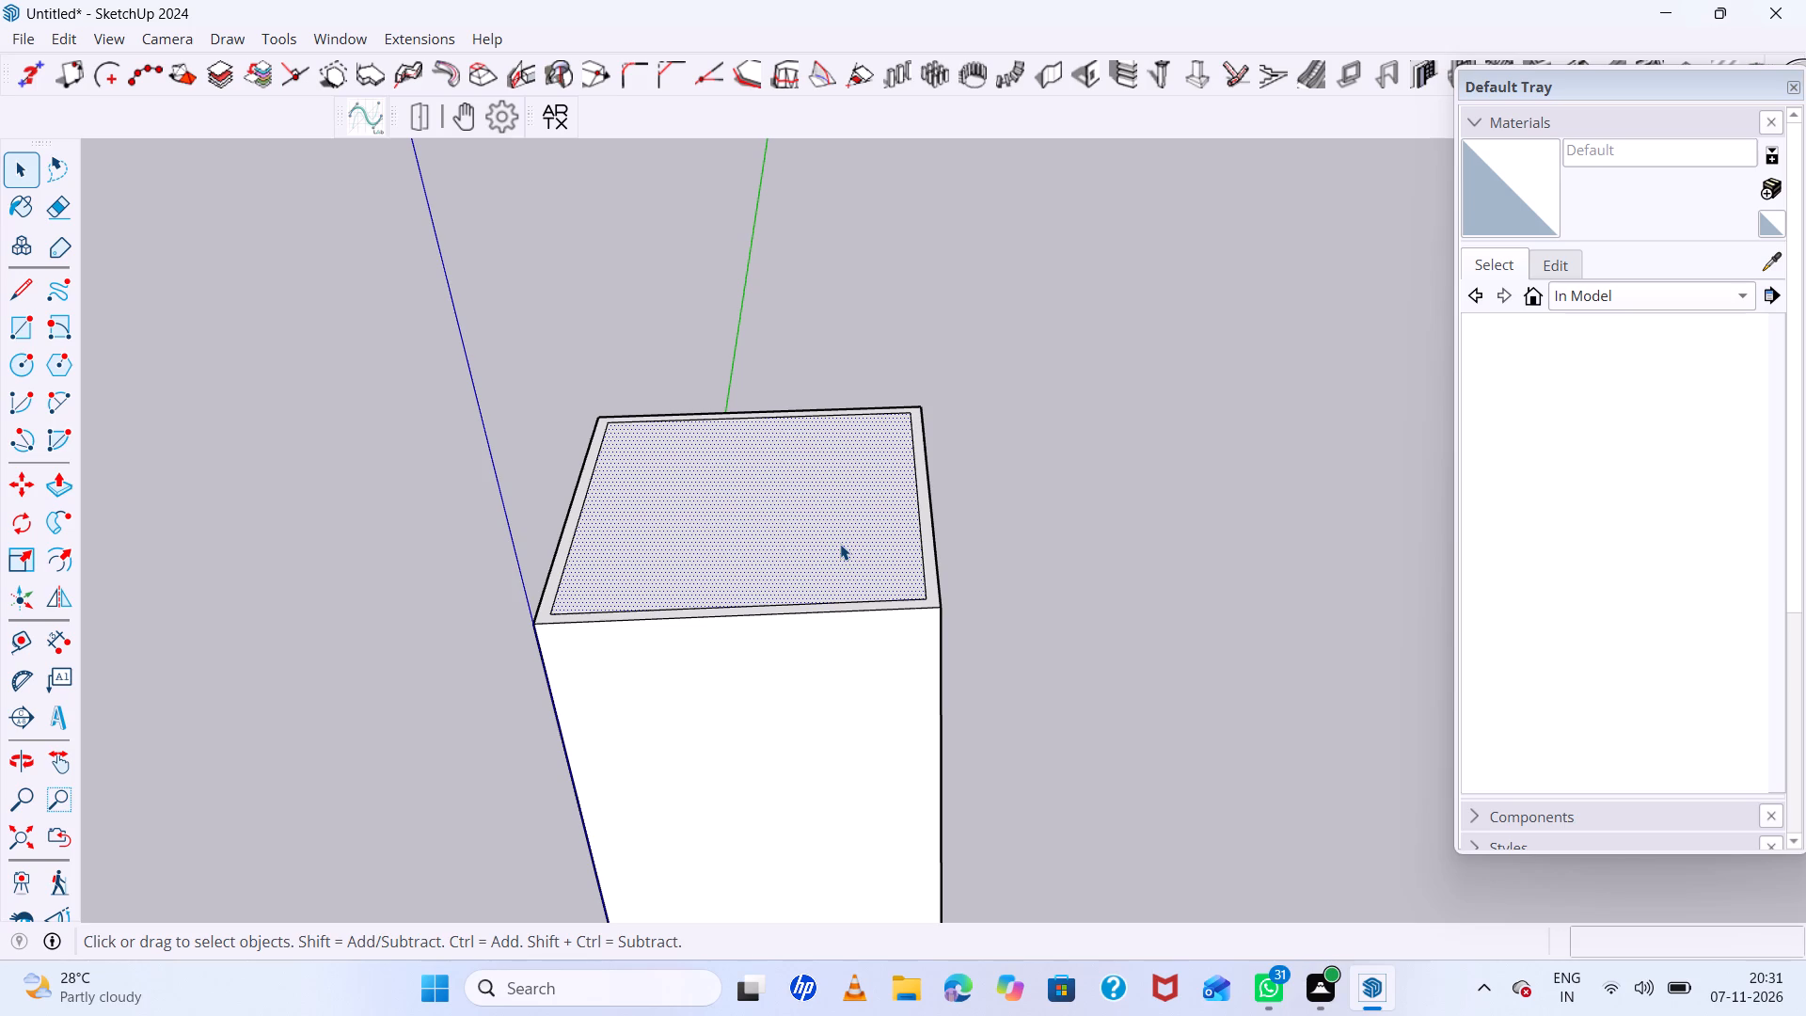
scroll(740, 586, "up", 8)
scroll(747, 544, "down", 5)
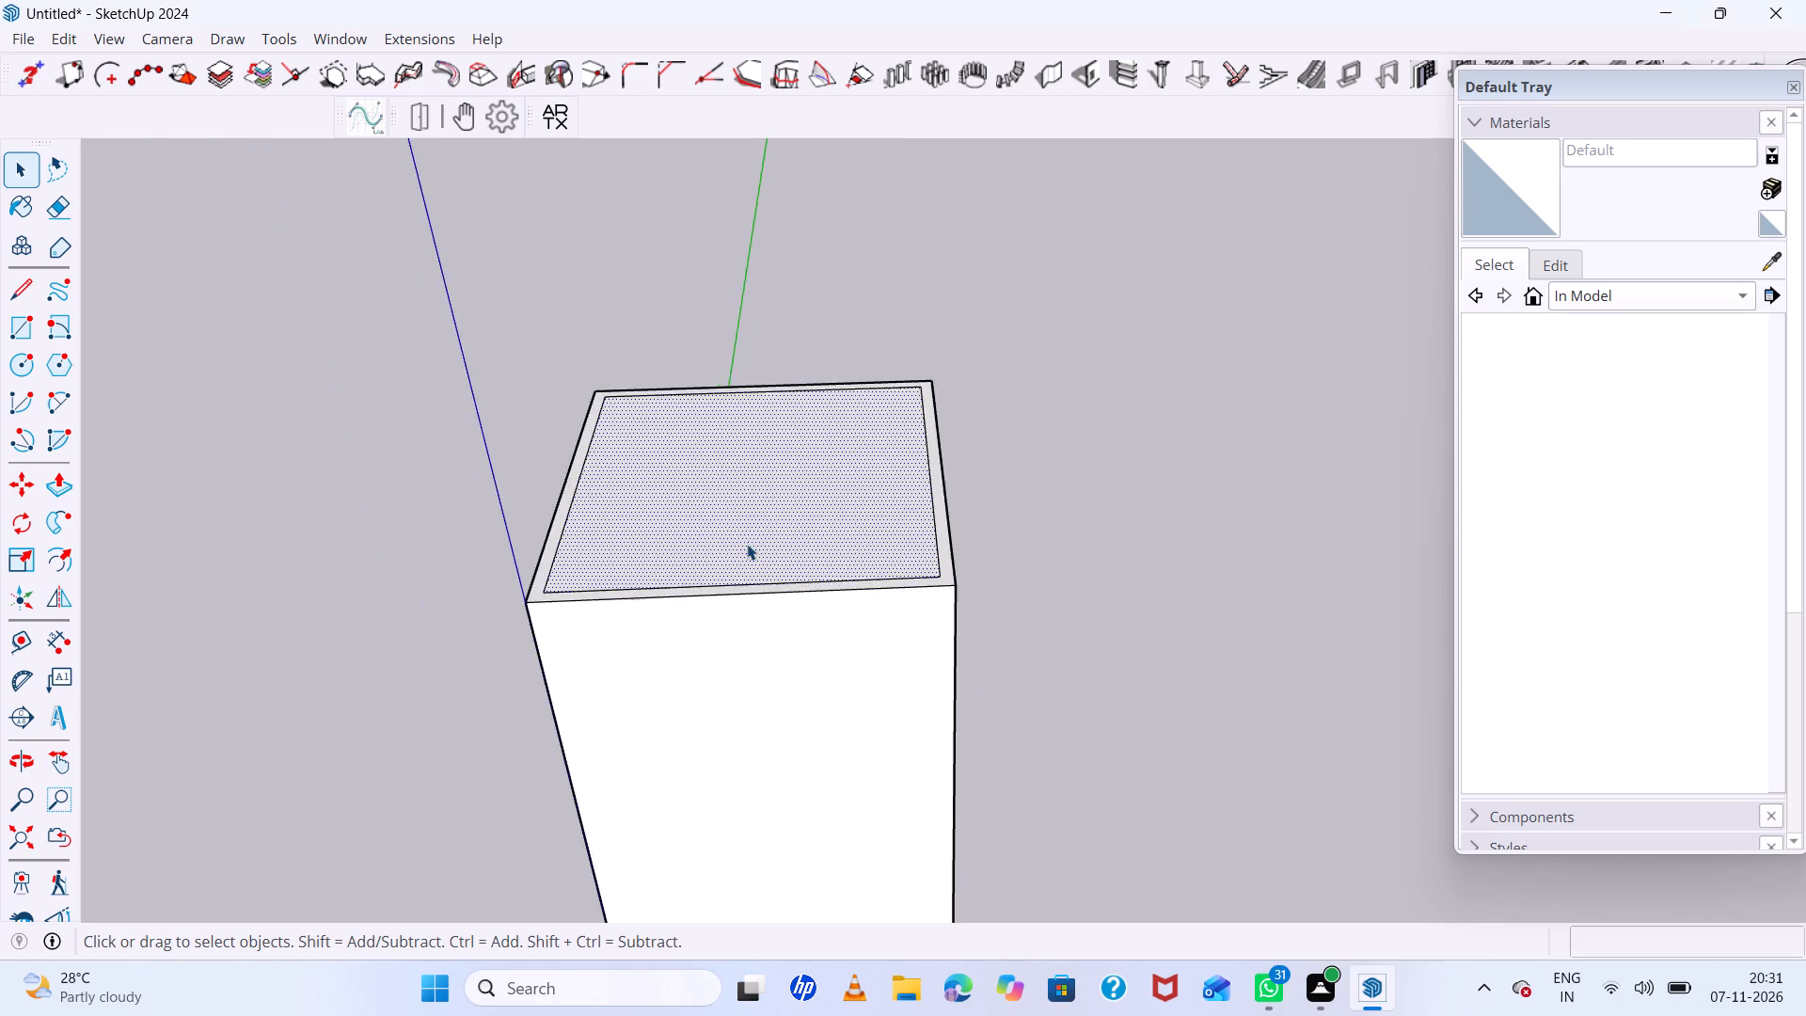
scroll(747, 544, "down", 7)
middle_click_drag(752, 535, 737, 749)
scroll(603, 482, "up", 7)
scroll(785, 530, "down", 6)
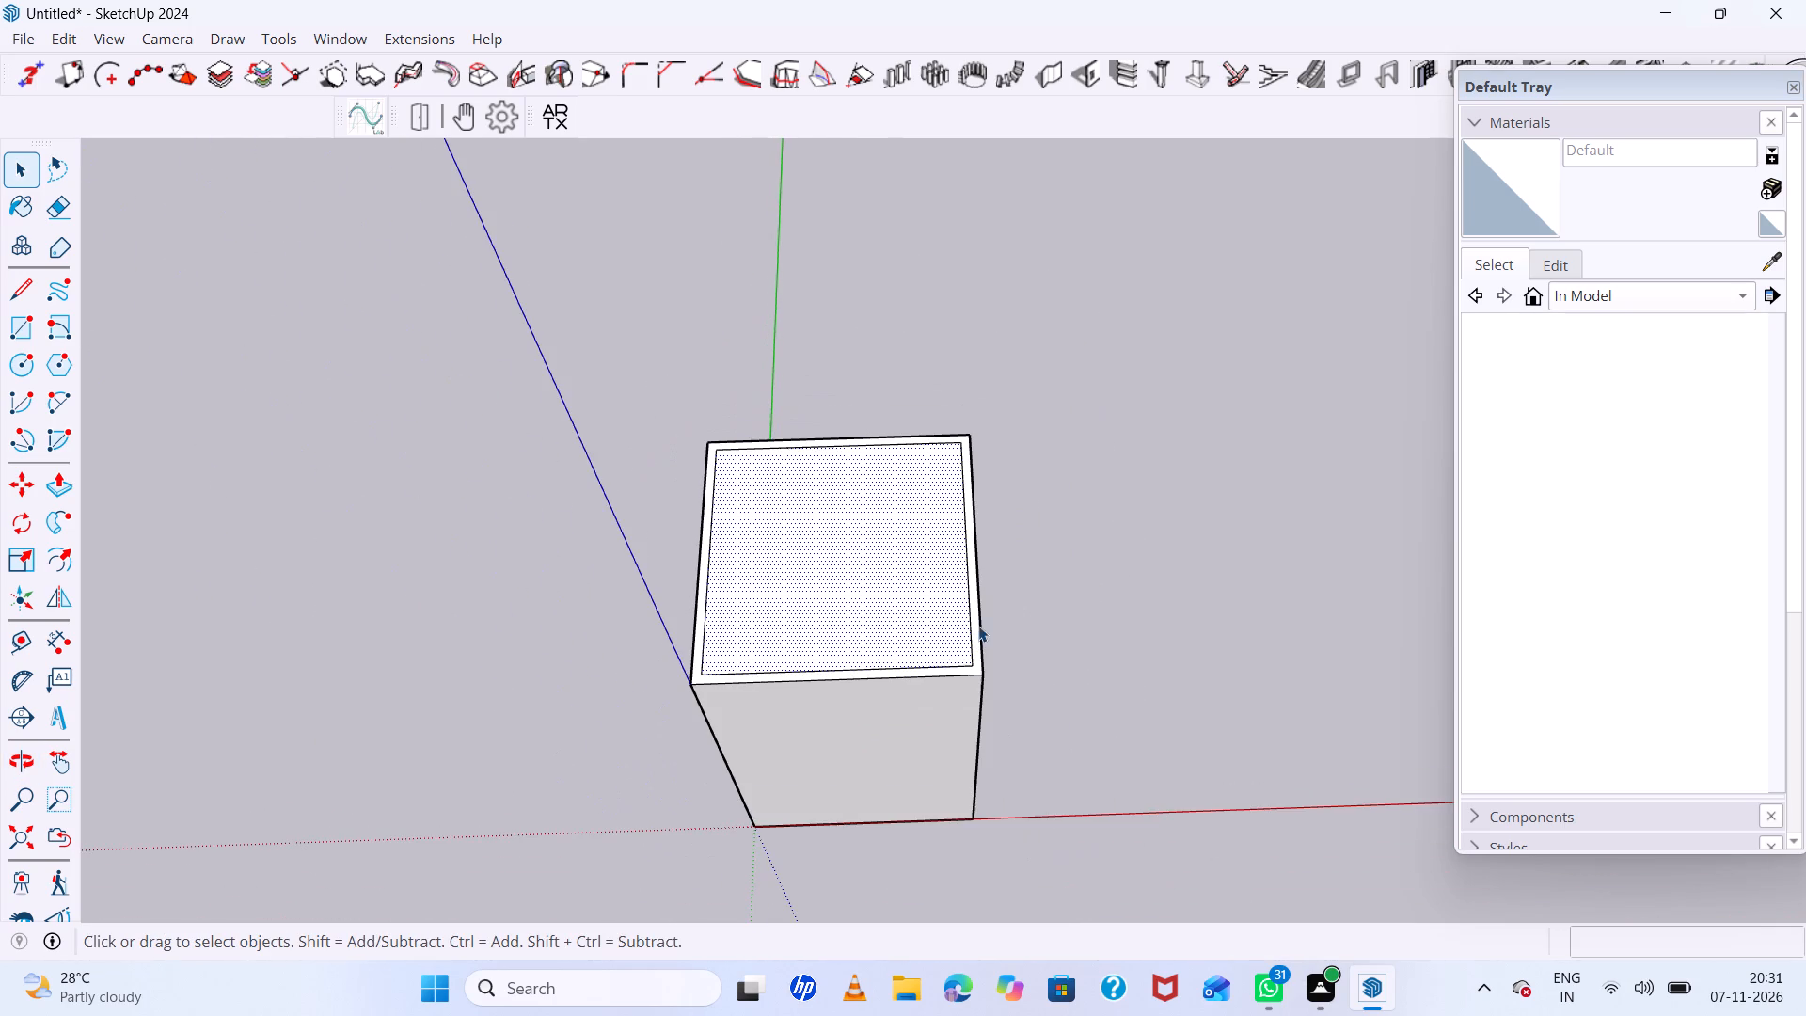
middle_click_drag(955, 629, 916, 630)
scroll(665, 537, "up", 6)
key("t")
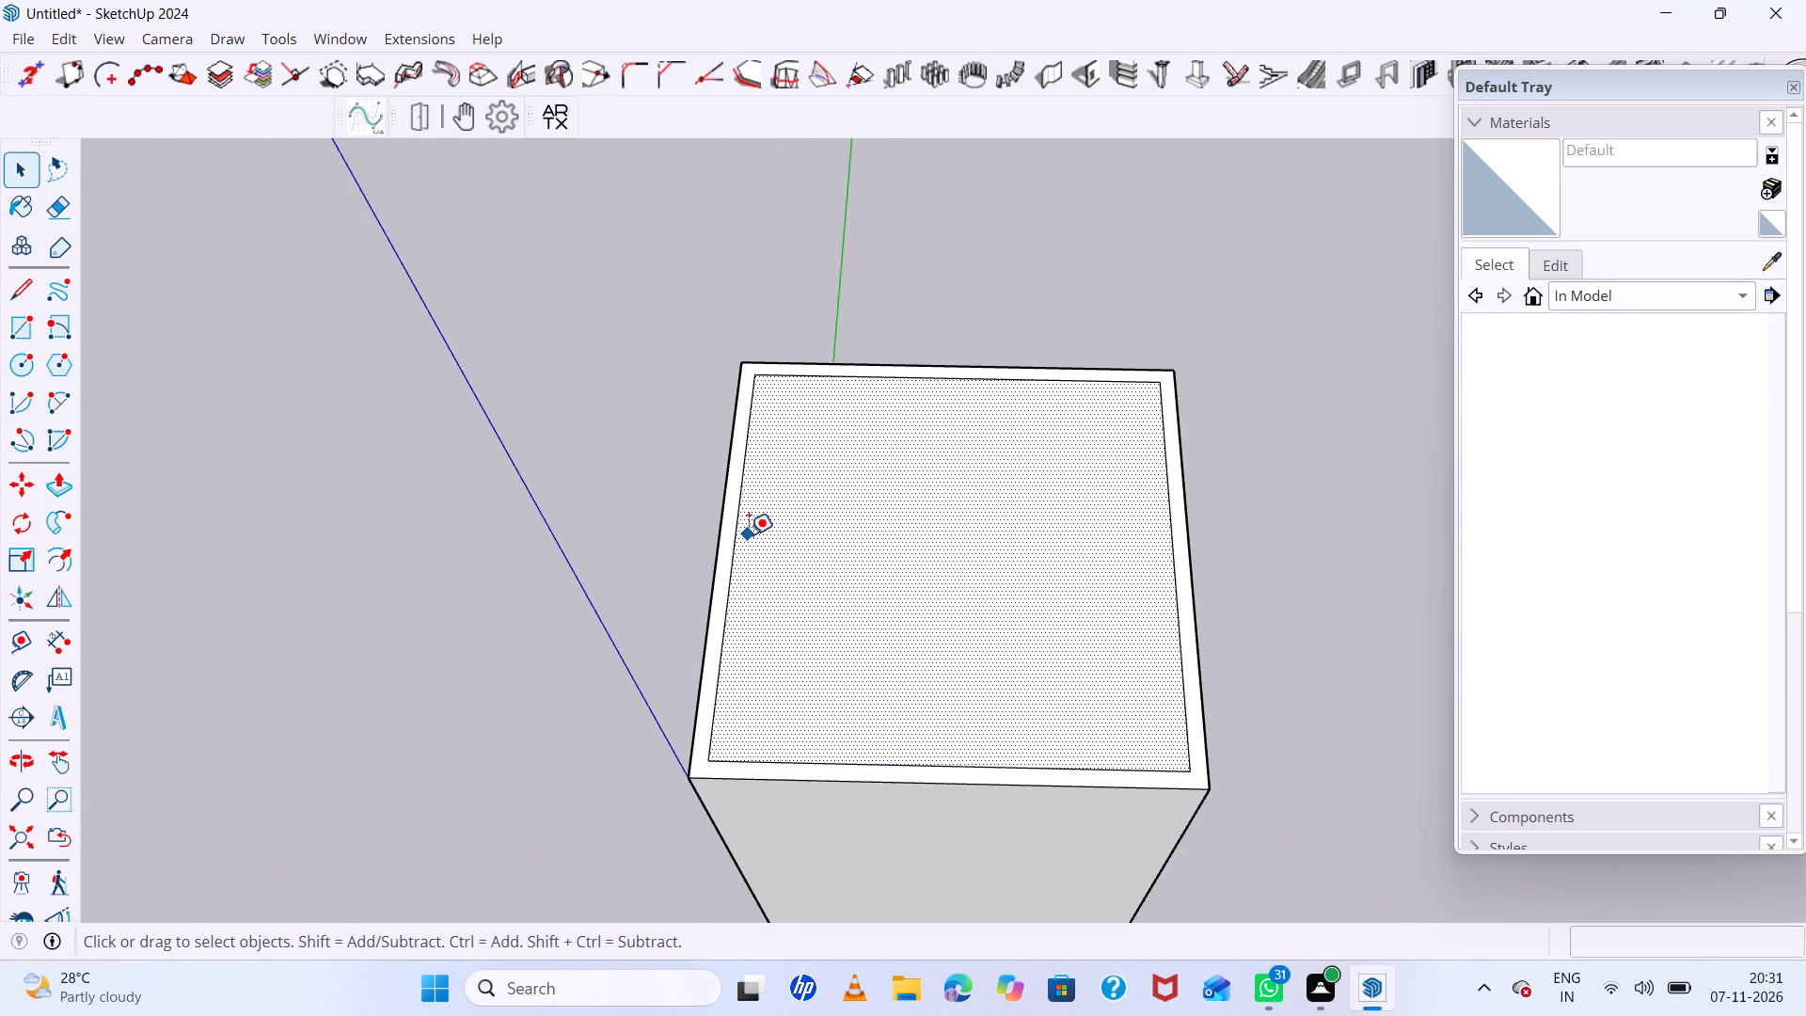
left_click(724, 538)
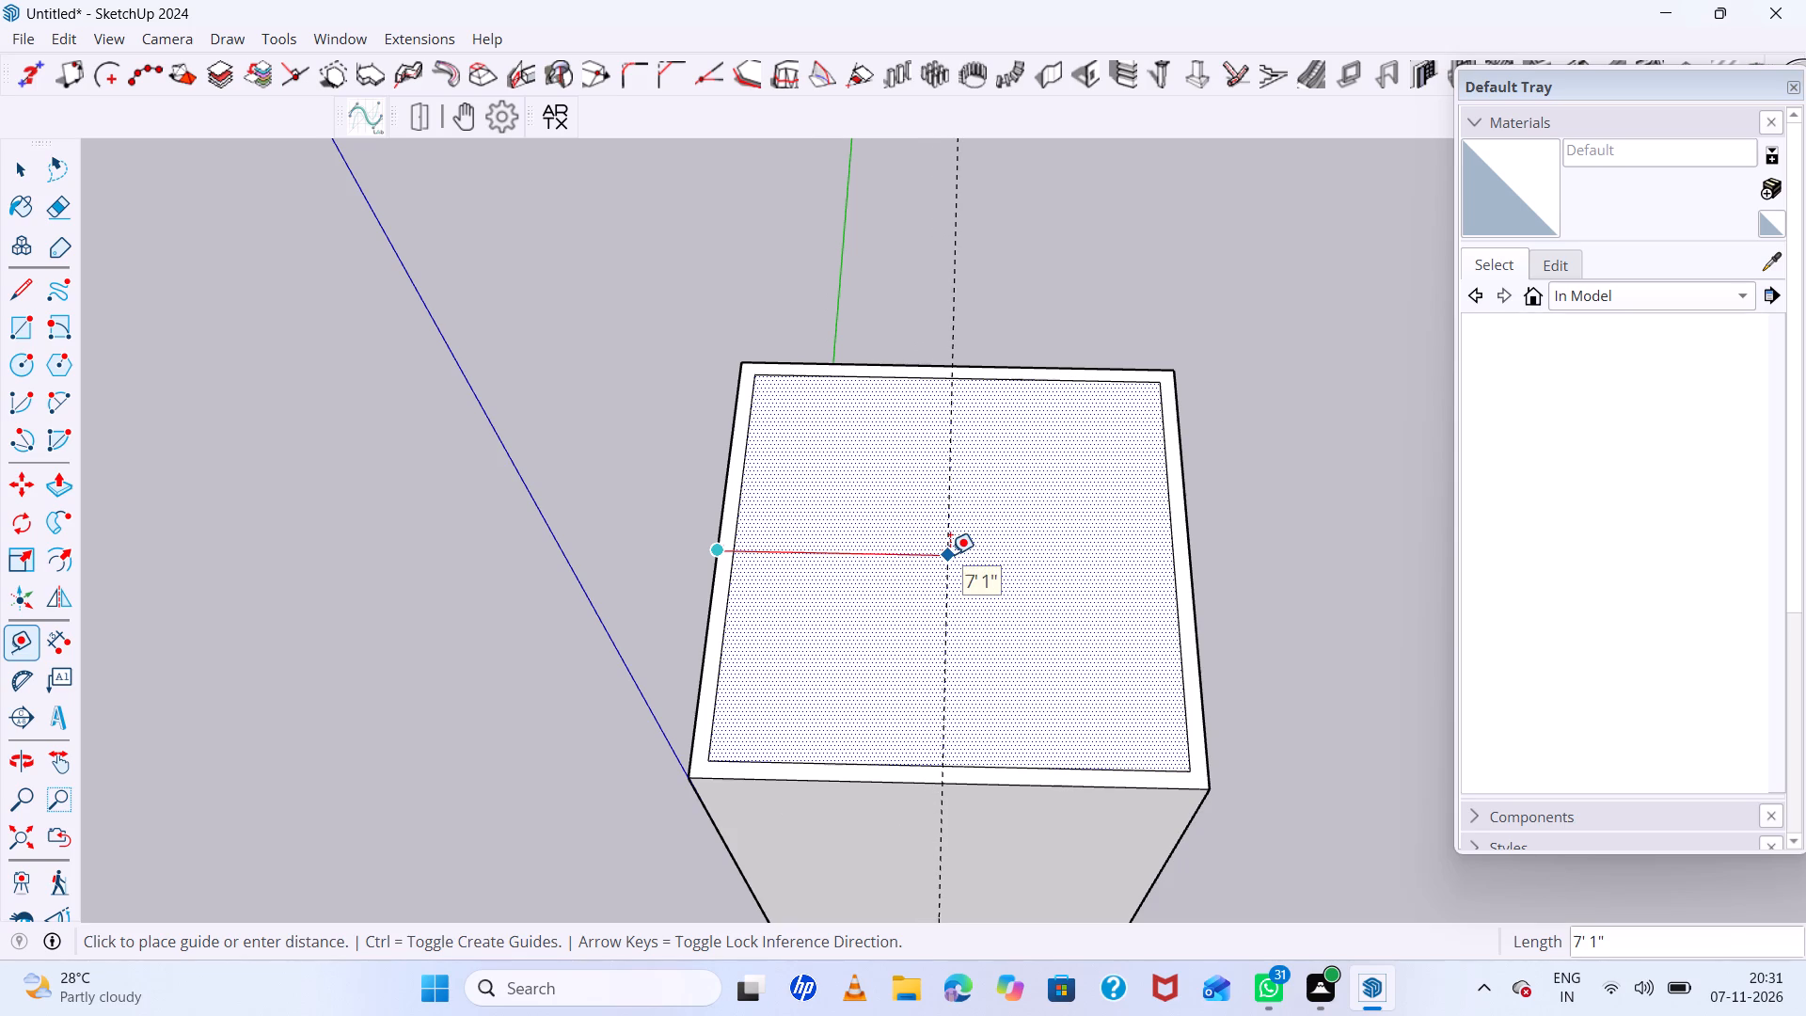
left_click(948, 767)
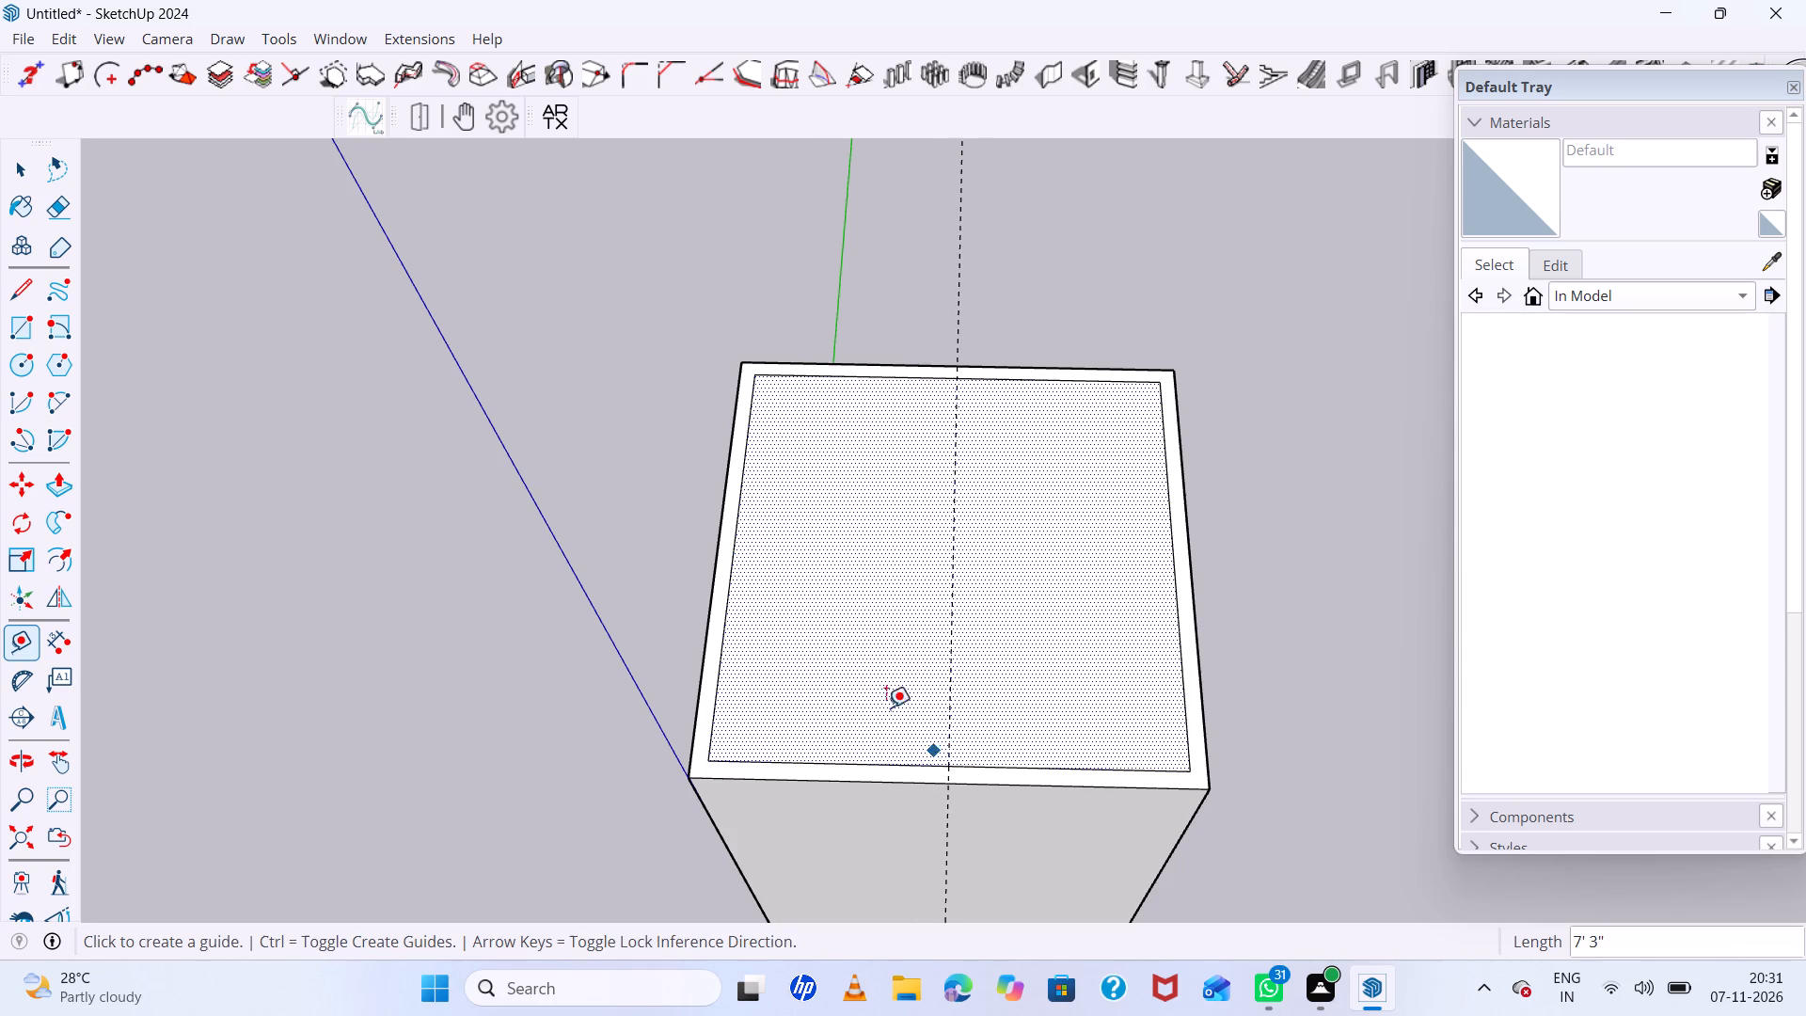
Draw two short lines along the guide across the 6" border, one at each end, splitting the border into two parts.
scroll(753, 624, "down", 4)
middle_click_drag(917, 665, 895, 659)
scroll(833, 868, "up", 8)
scroll(933, 739, "down", 3)
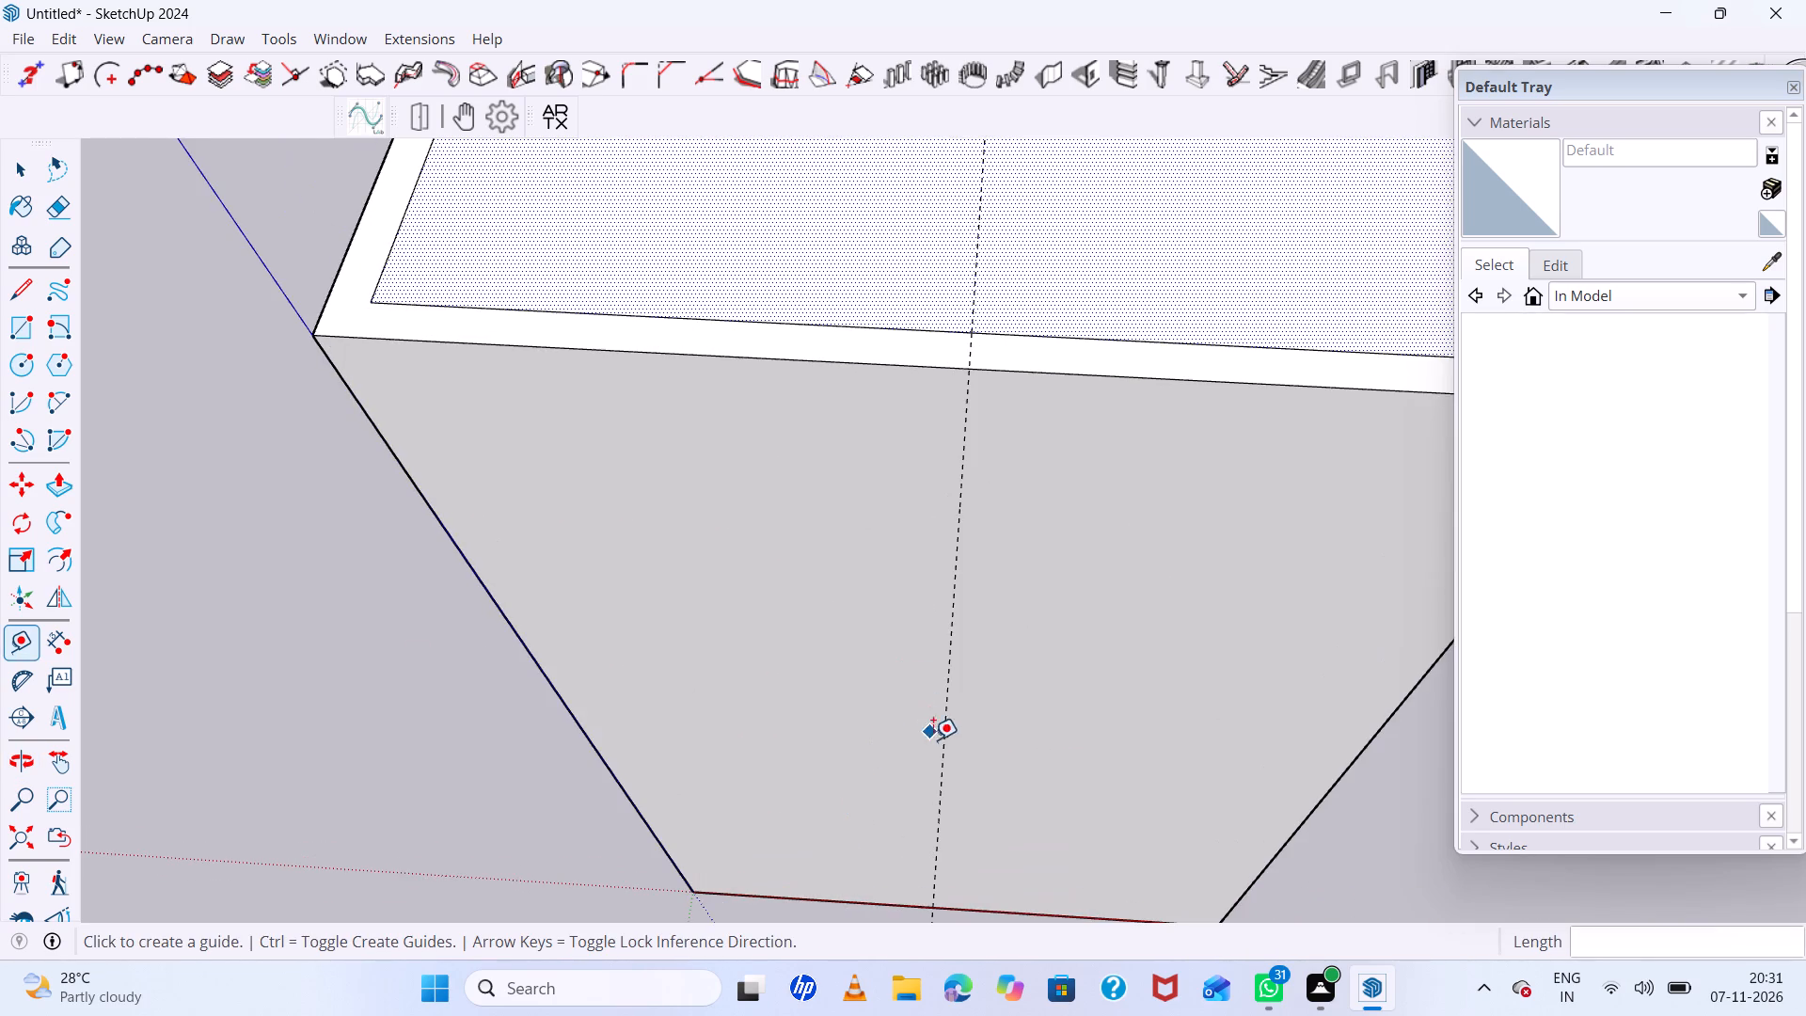
scroll(933, 739, "down", 3)
key("l")
scroll(948, 564, "up", 11)
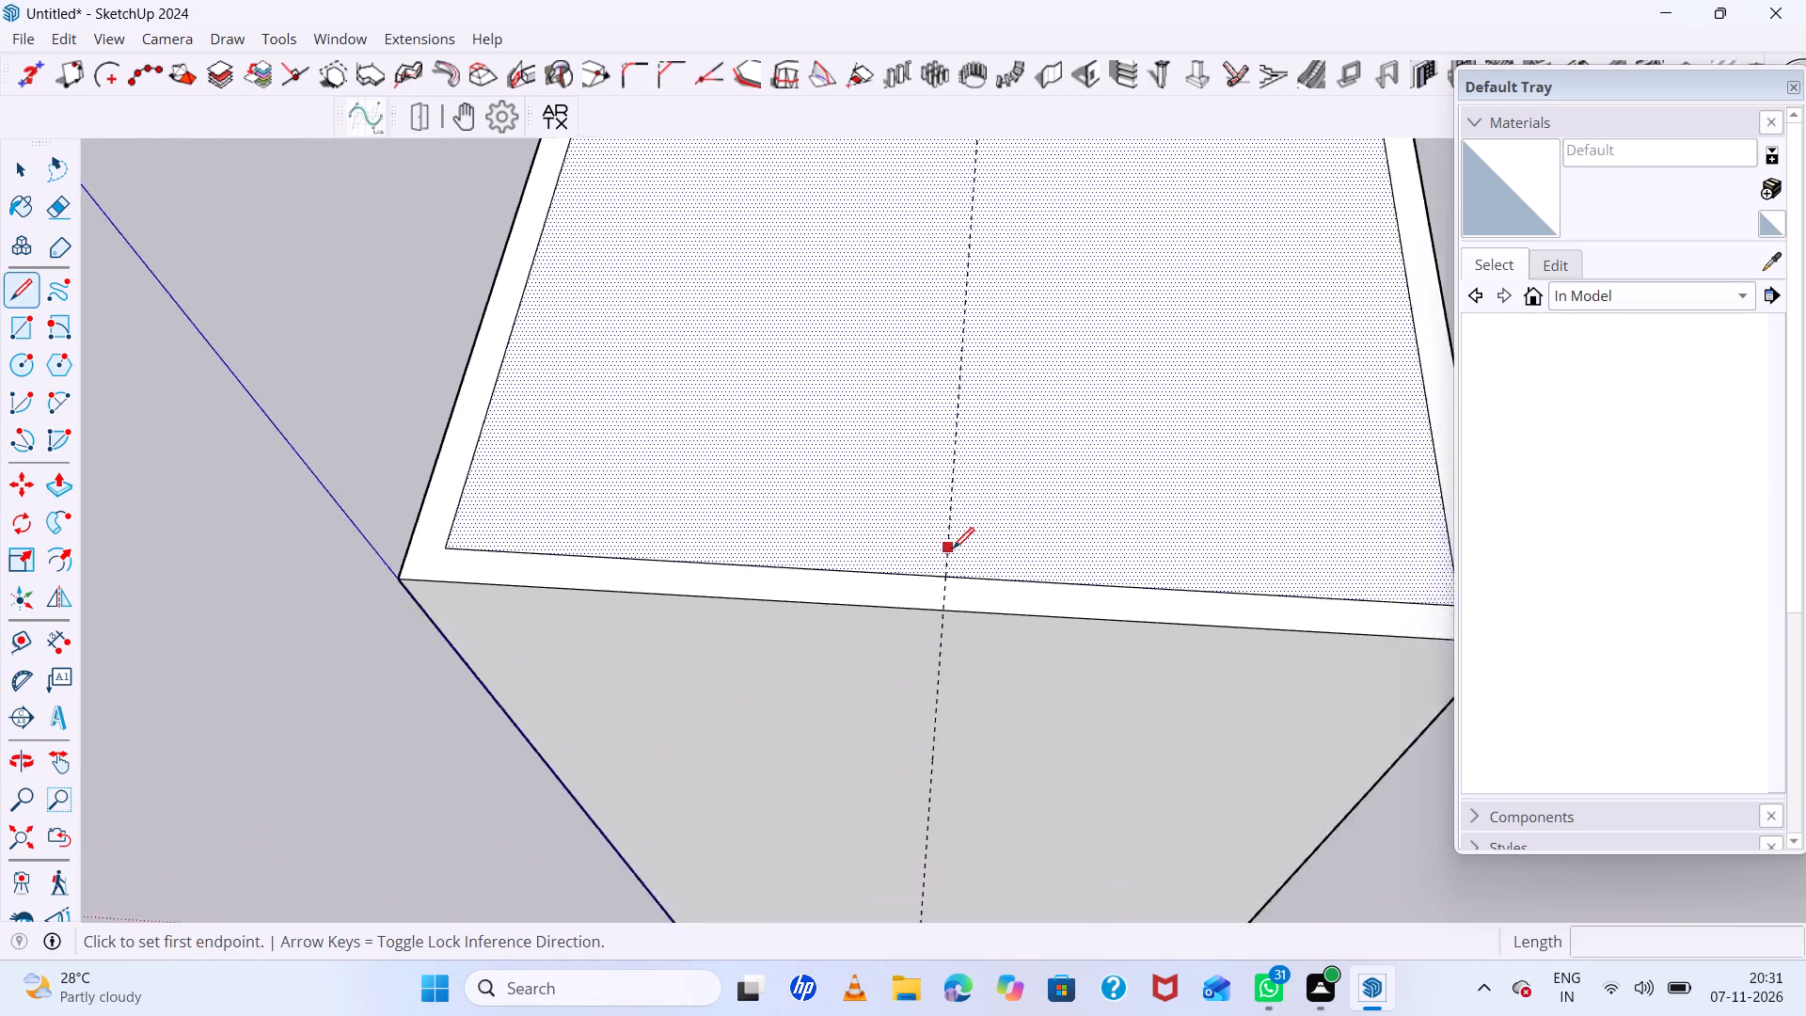
left_click(945, 579)
left_click(938, 611)
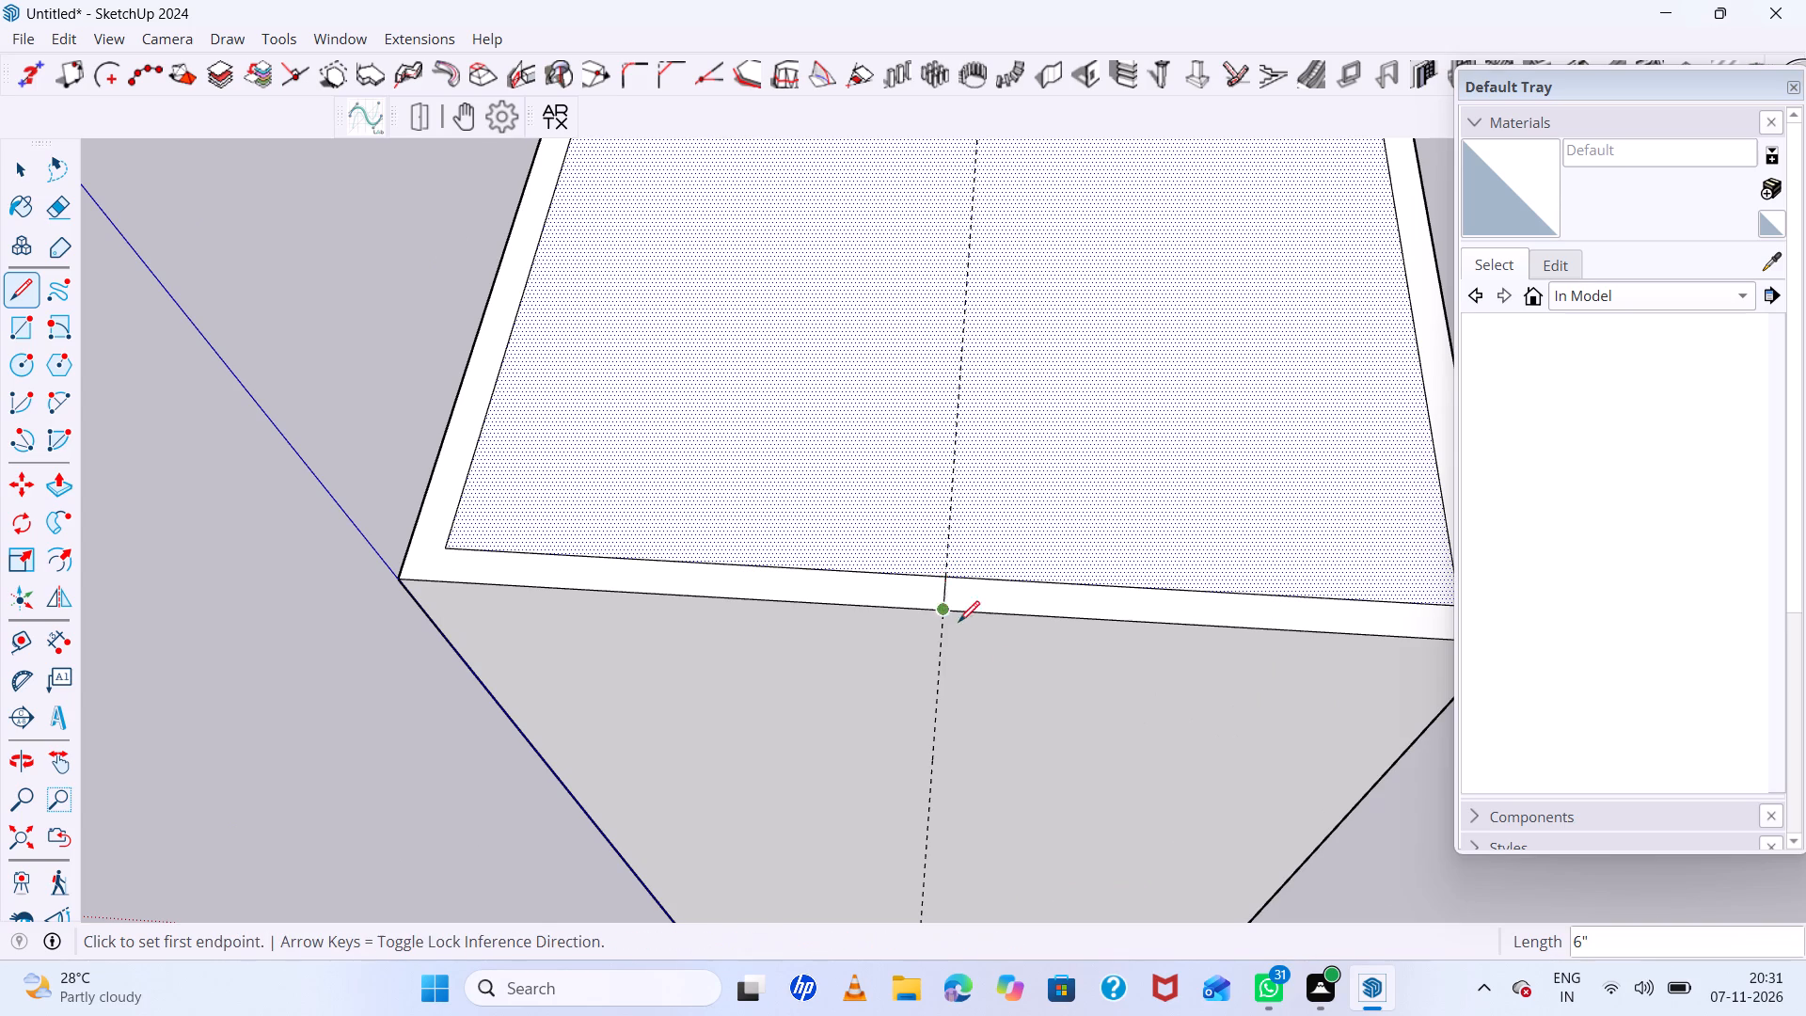
scroll(1007, 682, "down", 10)
scroll(1001, 300, "up", 10)
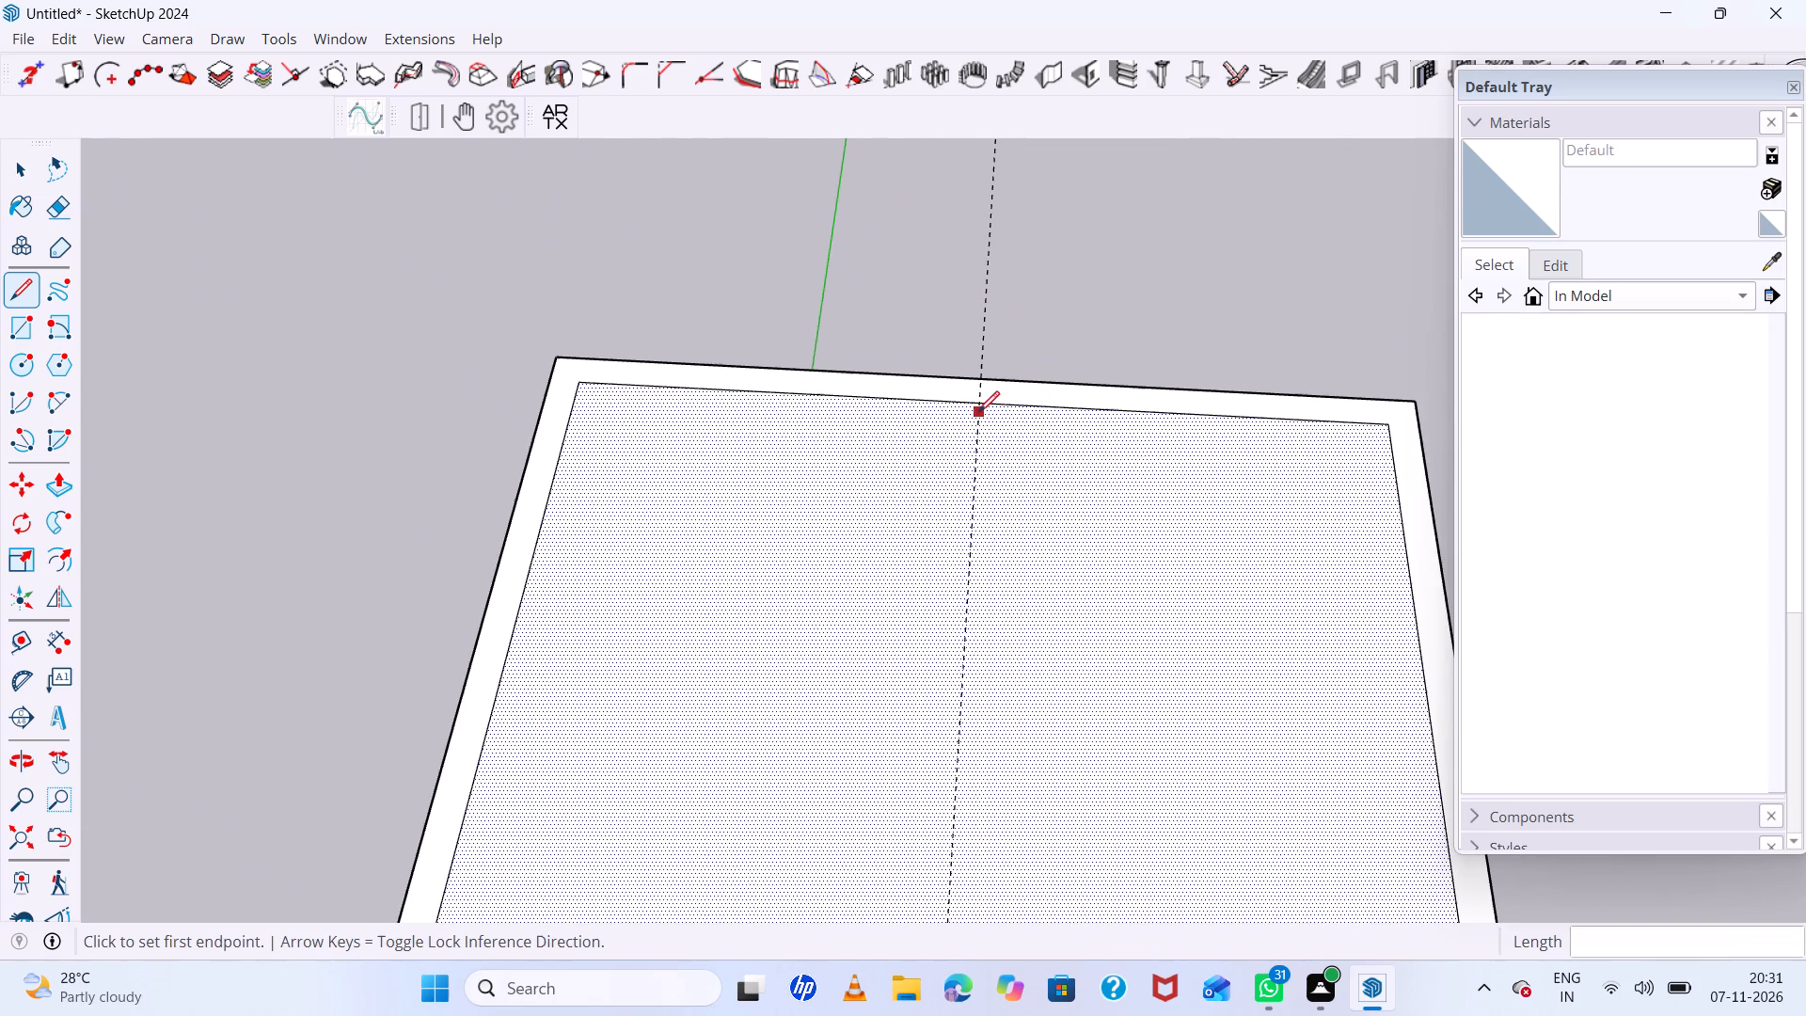
left_click(976, 405)
left_click(981, 382)
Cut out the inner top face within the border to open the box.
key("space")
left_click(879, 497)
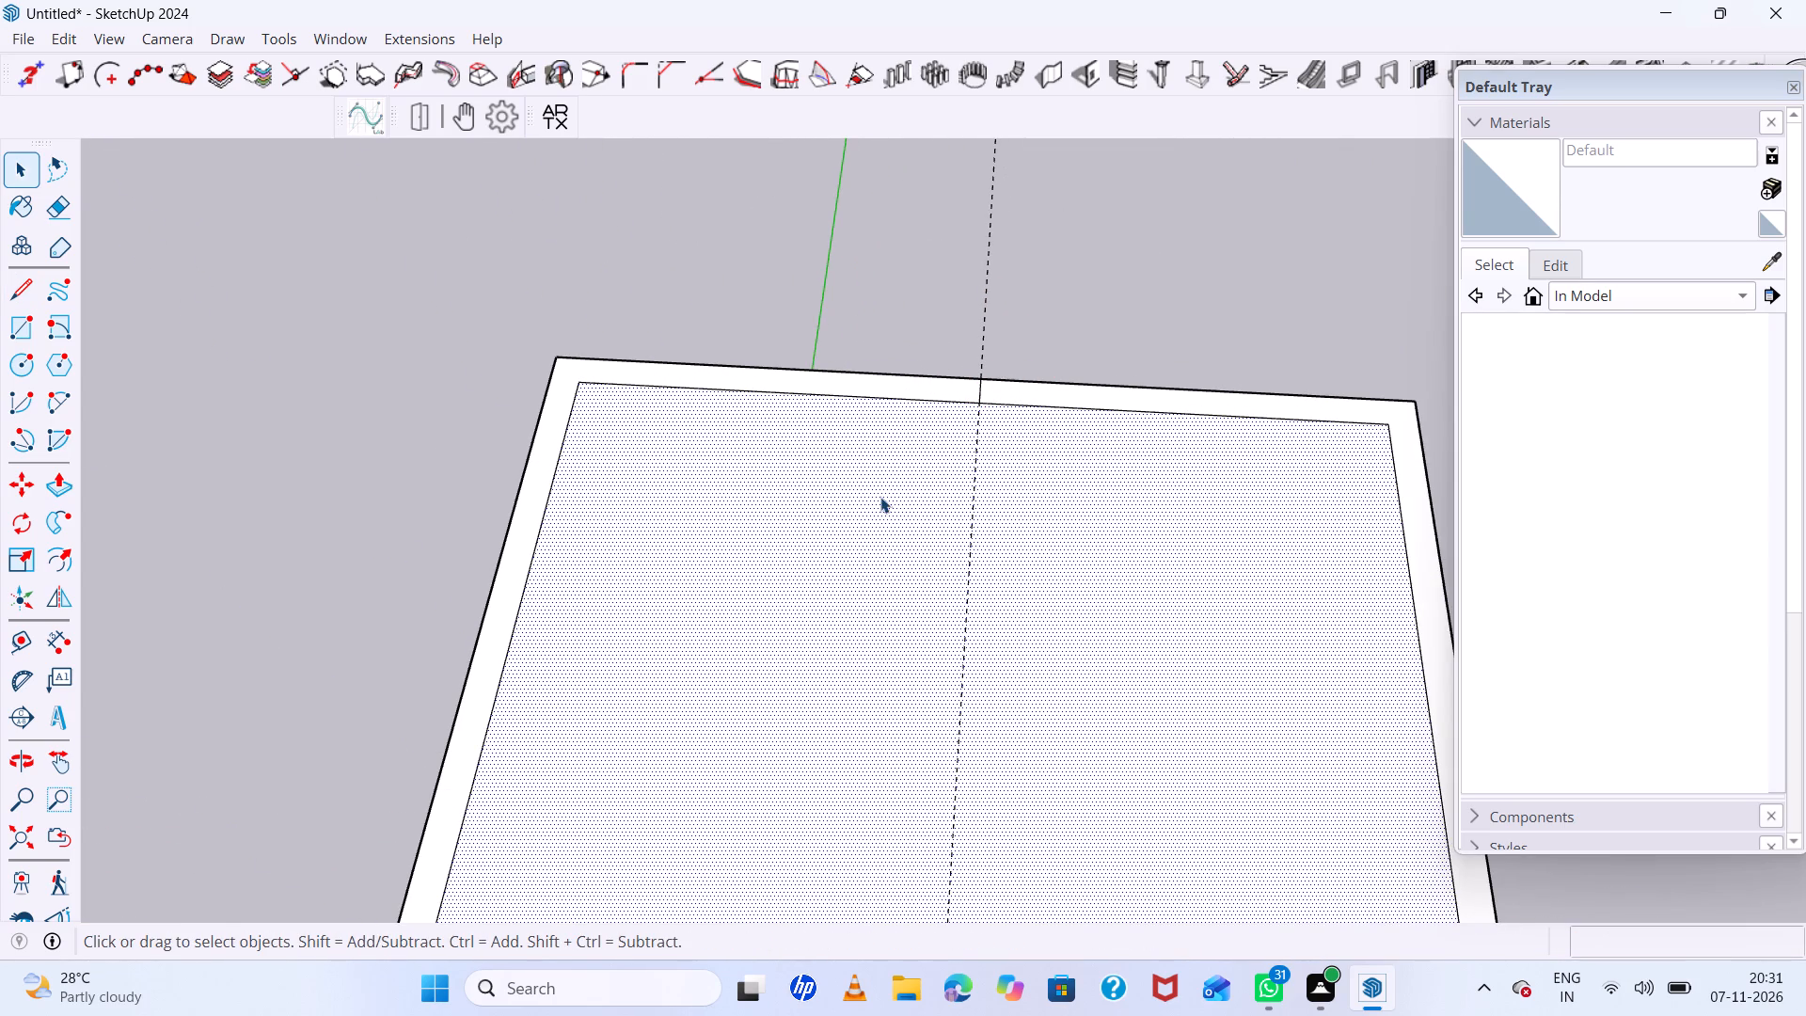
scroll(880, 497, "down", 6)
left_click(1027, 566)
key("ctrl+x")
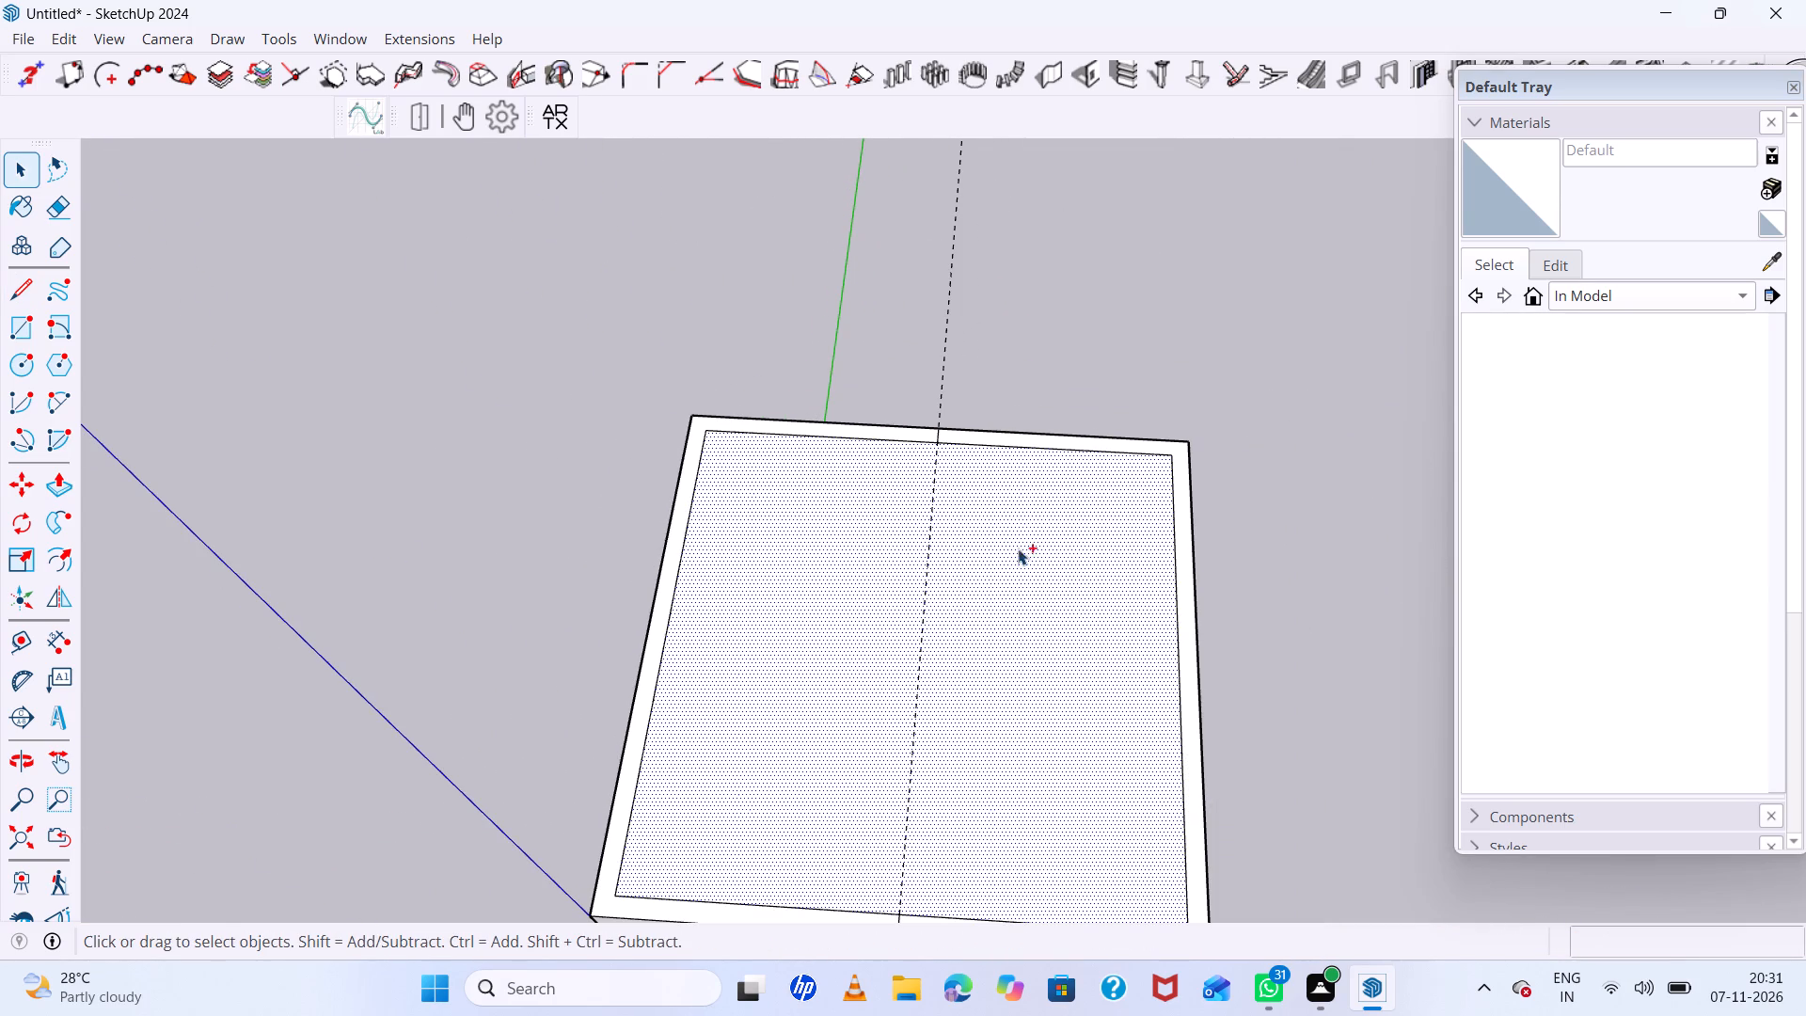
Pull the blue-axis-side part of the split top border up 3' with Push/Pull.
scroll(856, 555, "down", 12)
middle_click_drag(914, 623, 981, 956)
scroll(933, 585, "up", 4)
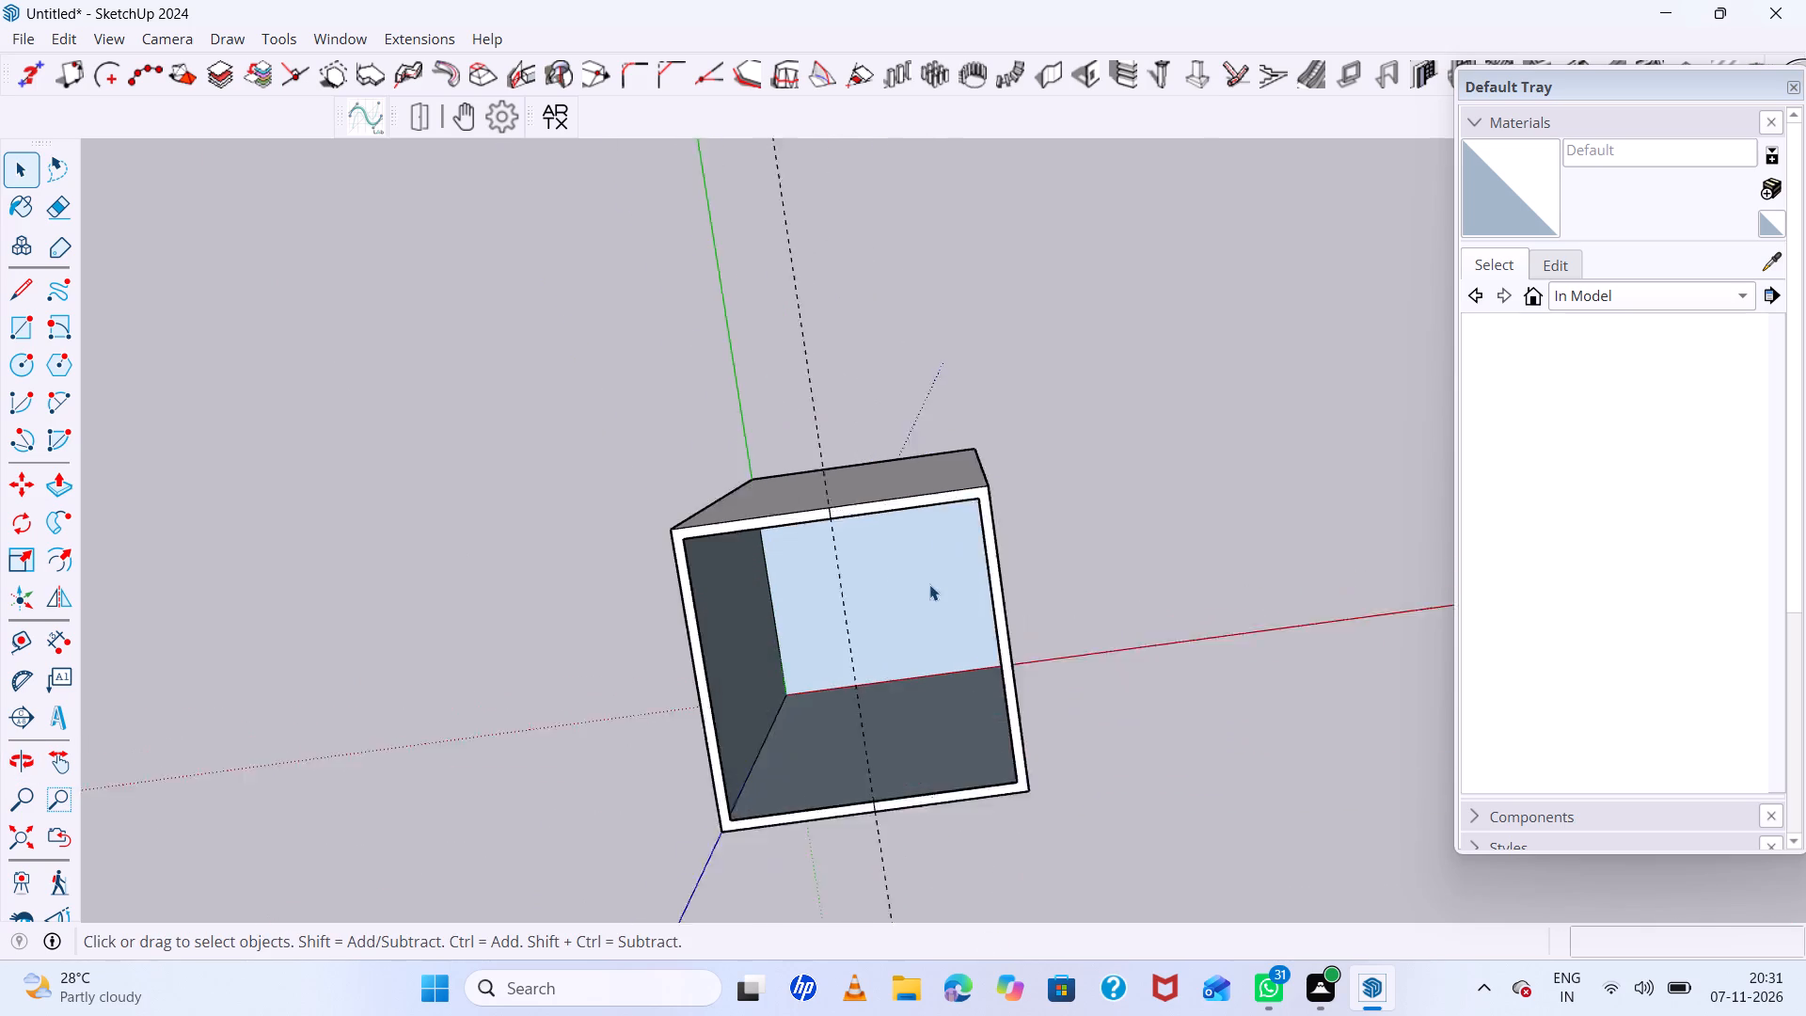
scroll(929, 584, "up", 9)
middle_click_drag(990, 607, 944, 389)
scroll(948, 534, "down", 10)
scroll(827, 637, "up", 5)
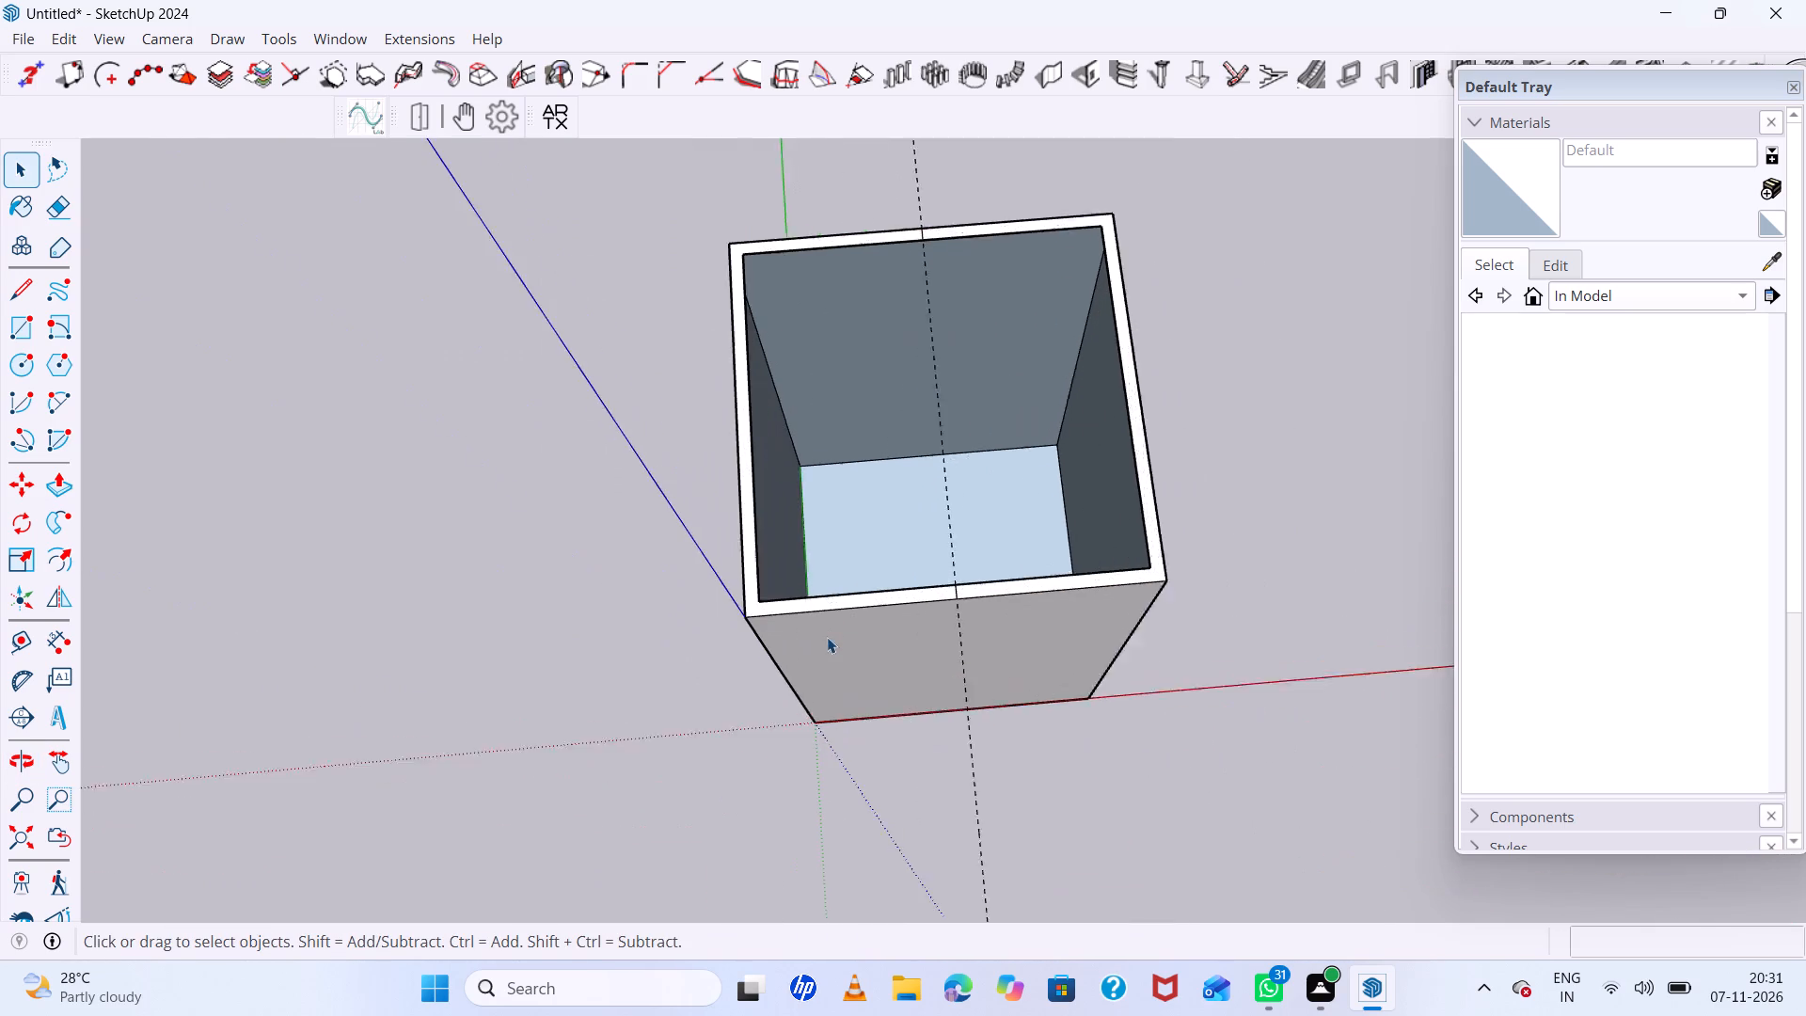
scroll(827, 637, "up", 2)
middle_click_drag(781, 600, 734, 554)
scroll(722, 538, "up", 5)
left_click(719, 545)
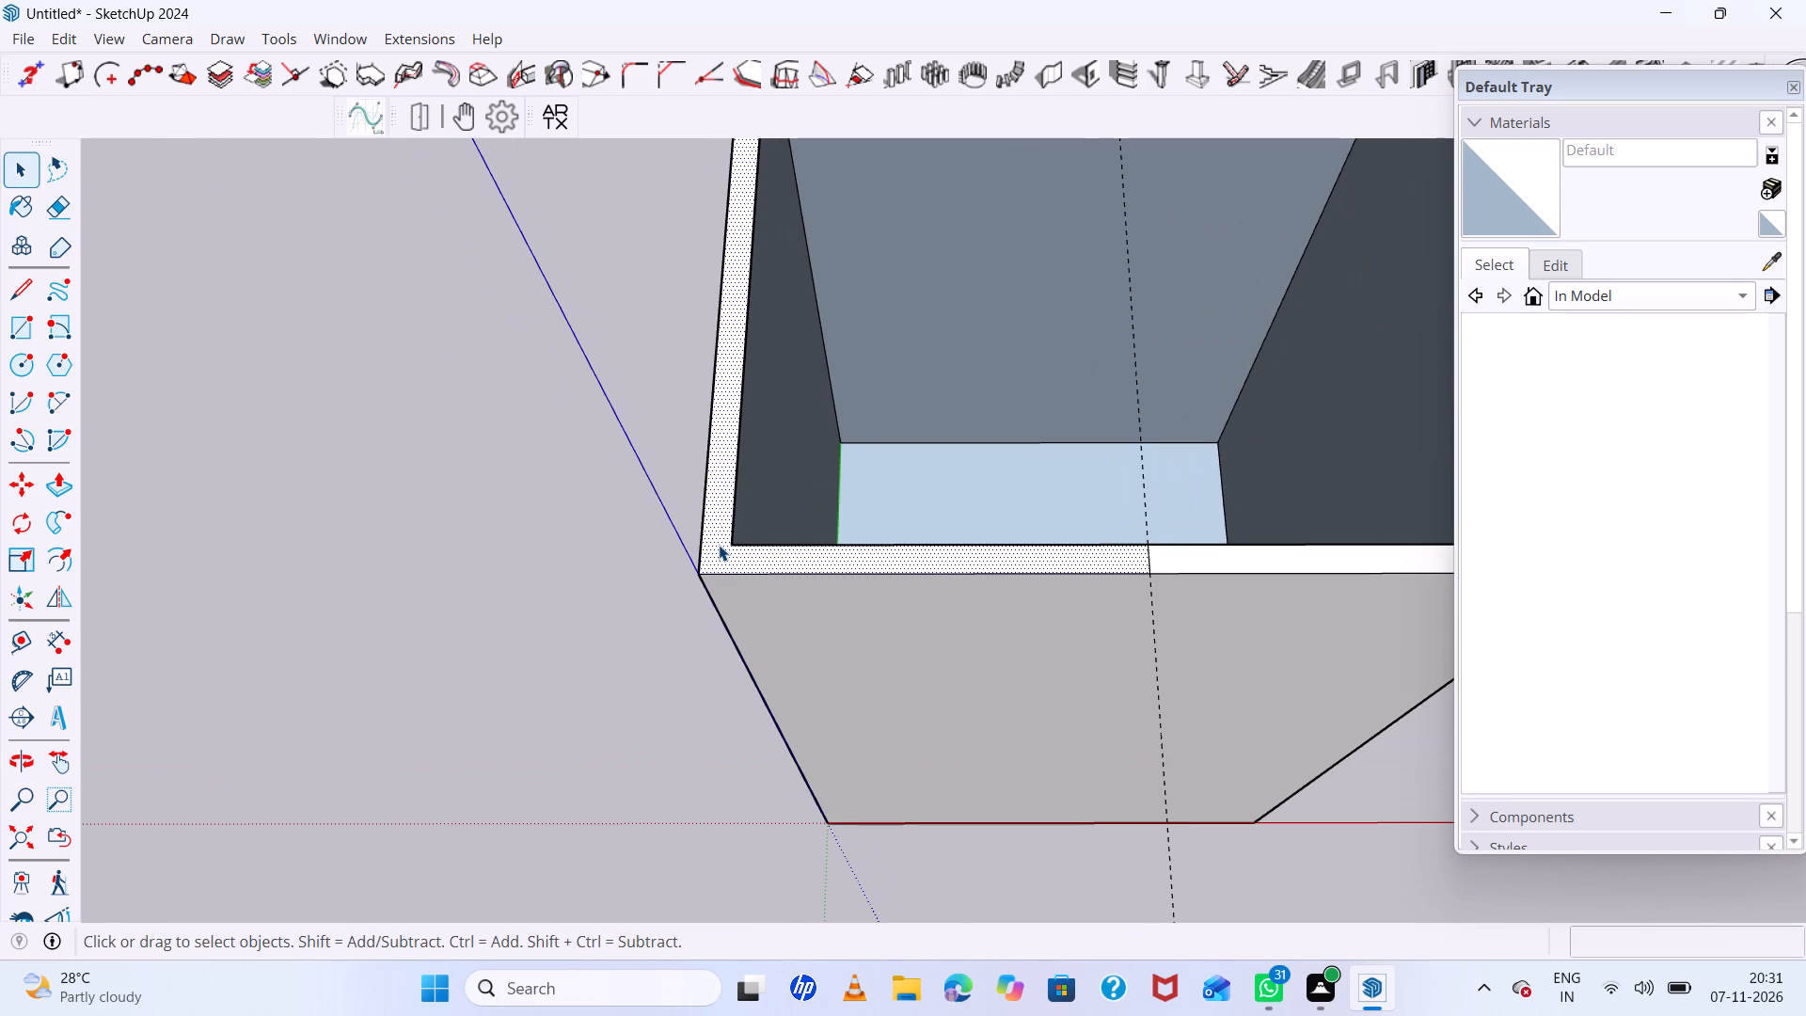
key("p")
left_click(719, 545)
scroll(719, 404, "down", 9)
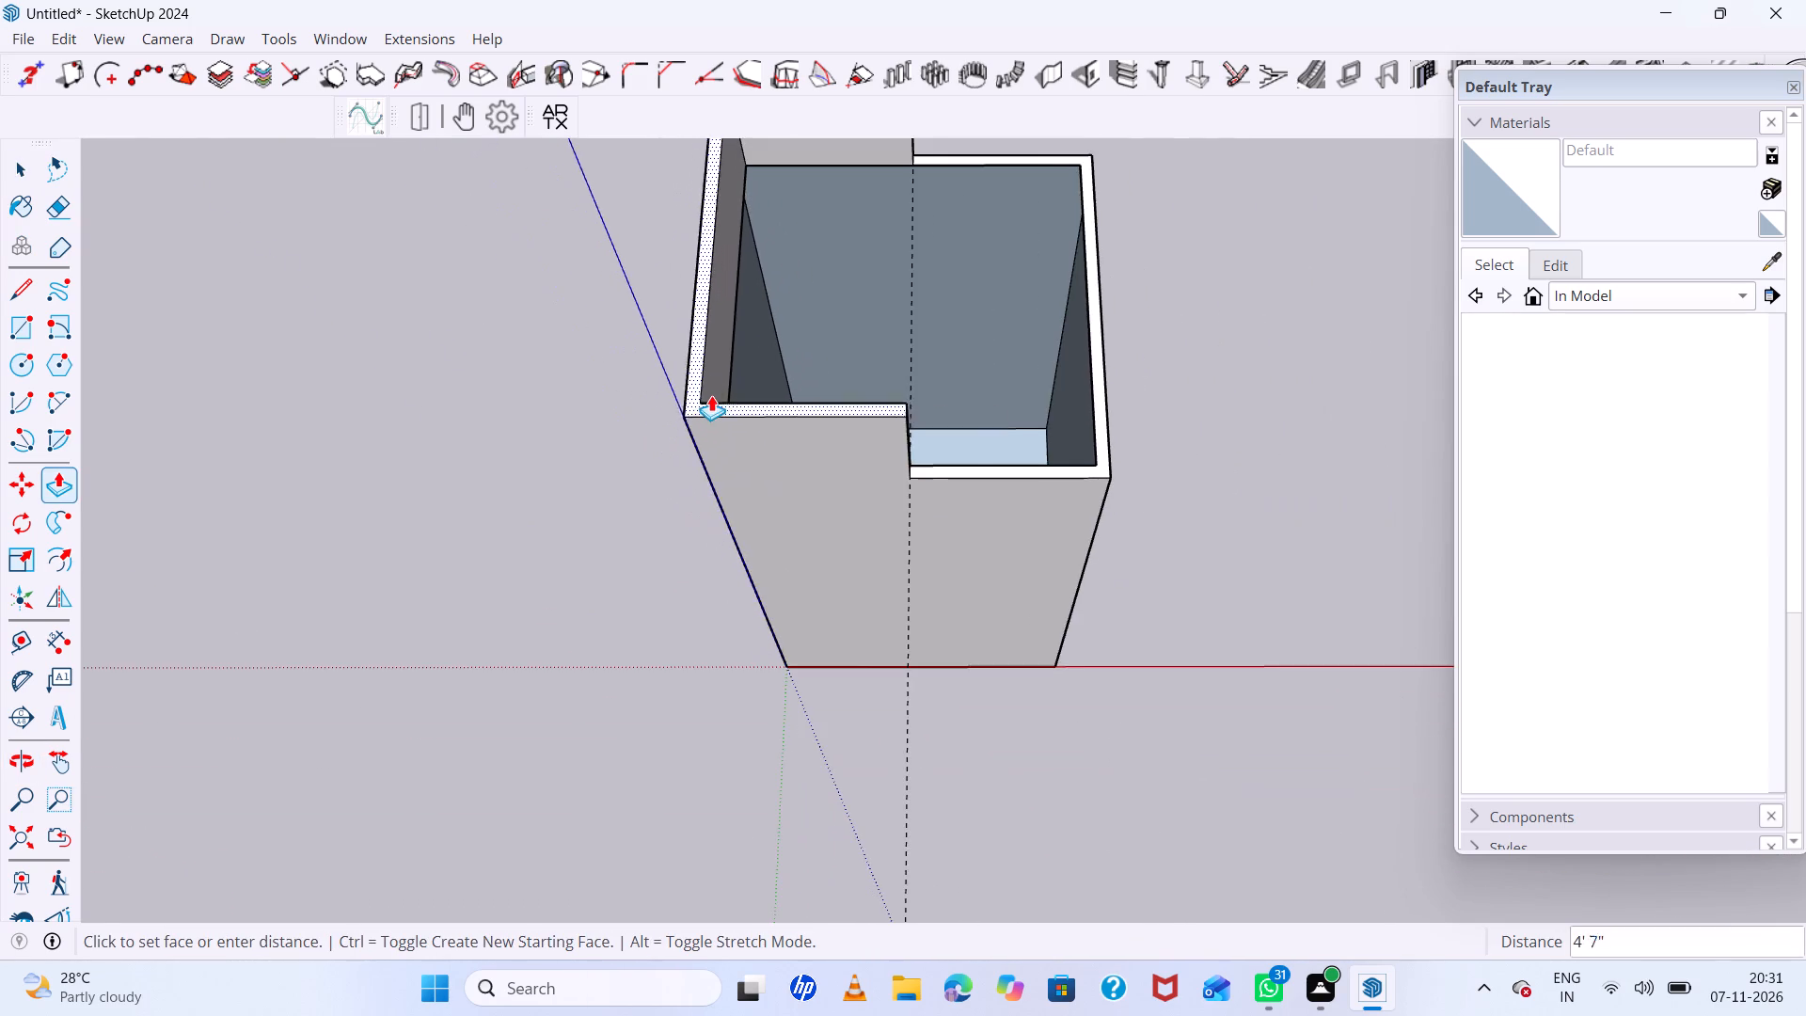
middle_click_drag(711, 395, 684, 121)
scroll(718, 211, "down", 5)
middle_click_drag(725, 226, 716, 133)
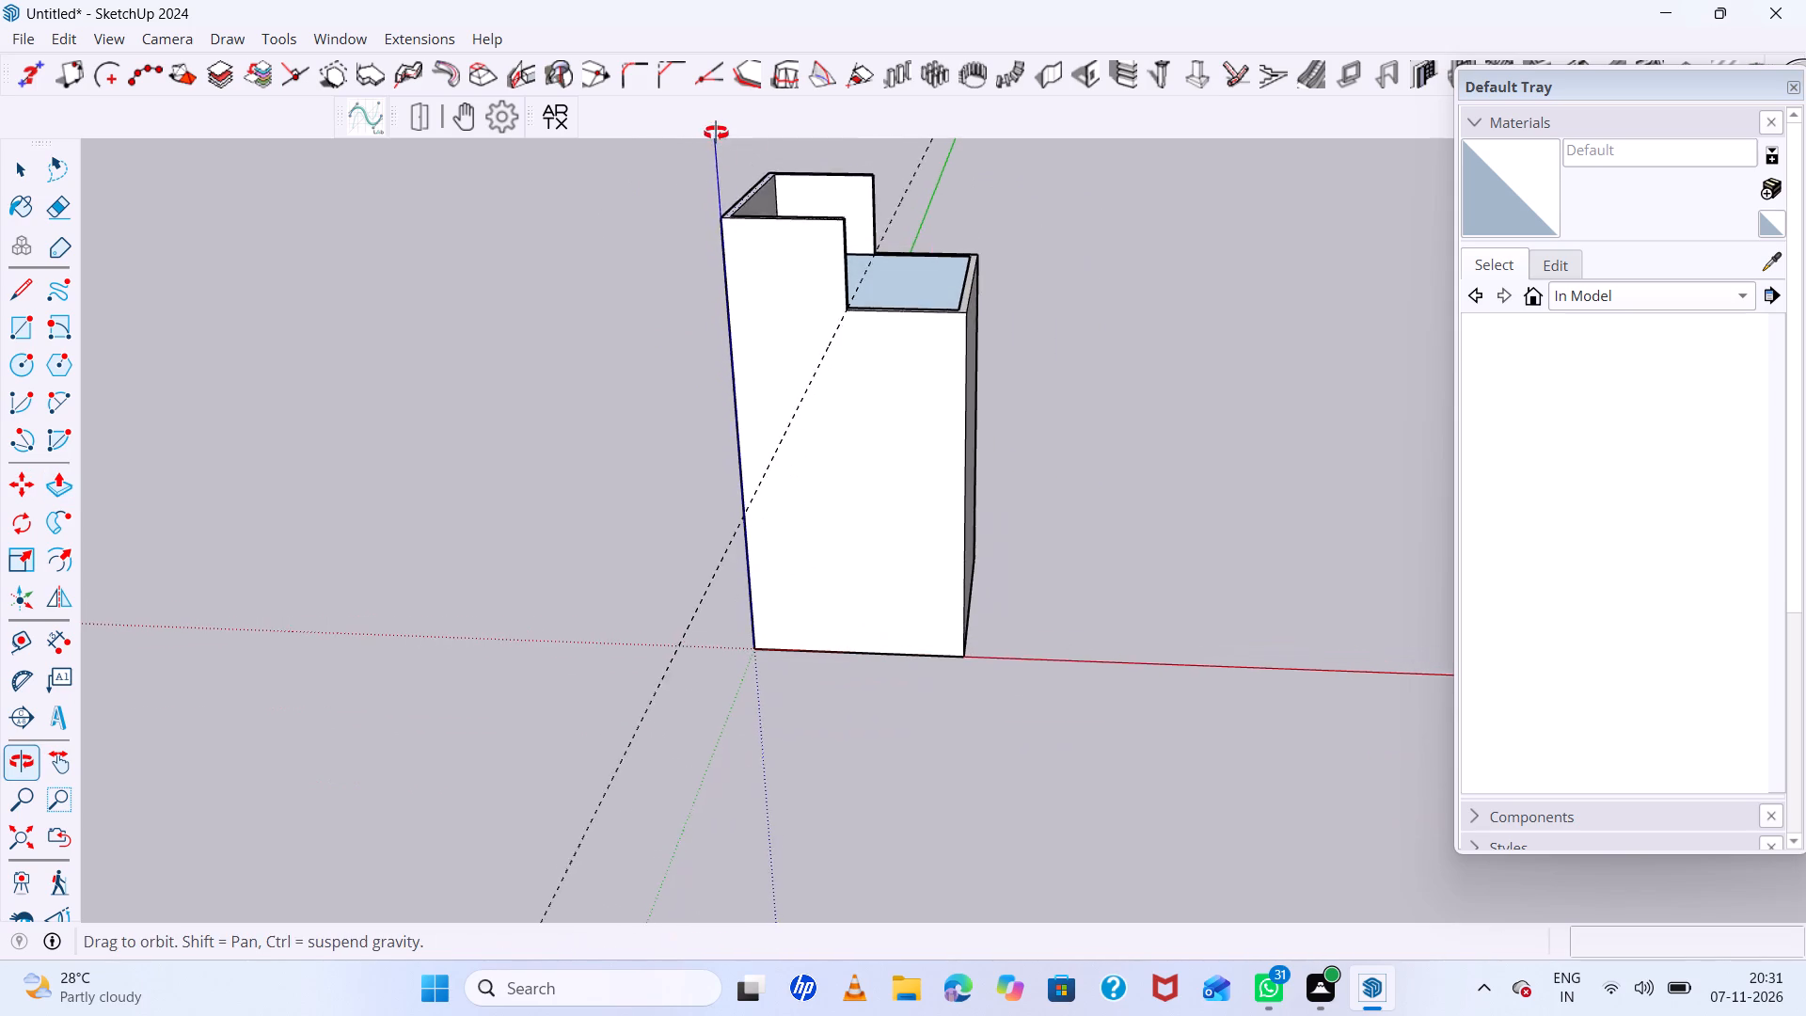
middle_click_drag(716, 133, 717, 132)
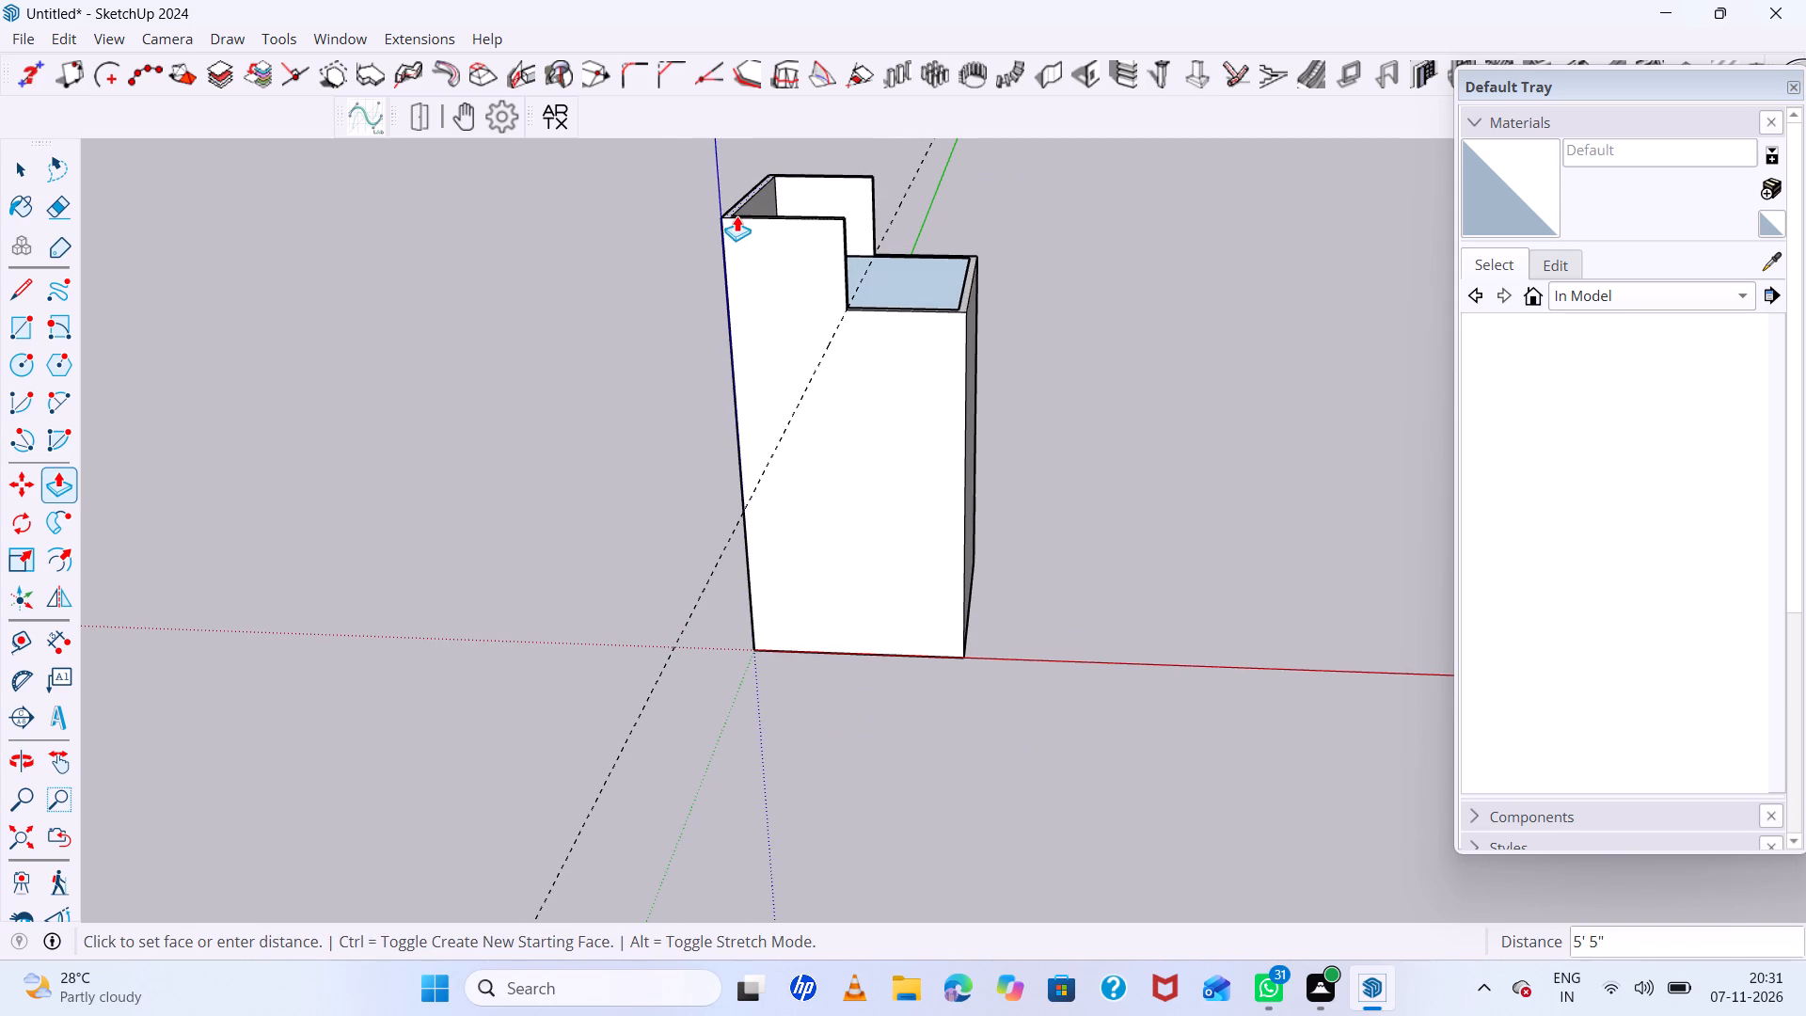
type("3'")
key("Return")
Examine the raised walls and the open interior of the box from several angles.
scroll(865, 275, "up", 7)
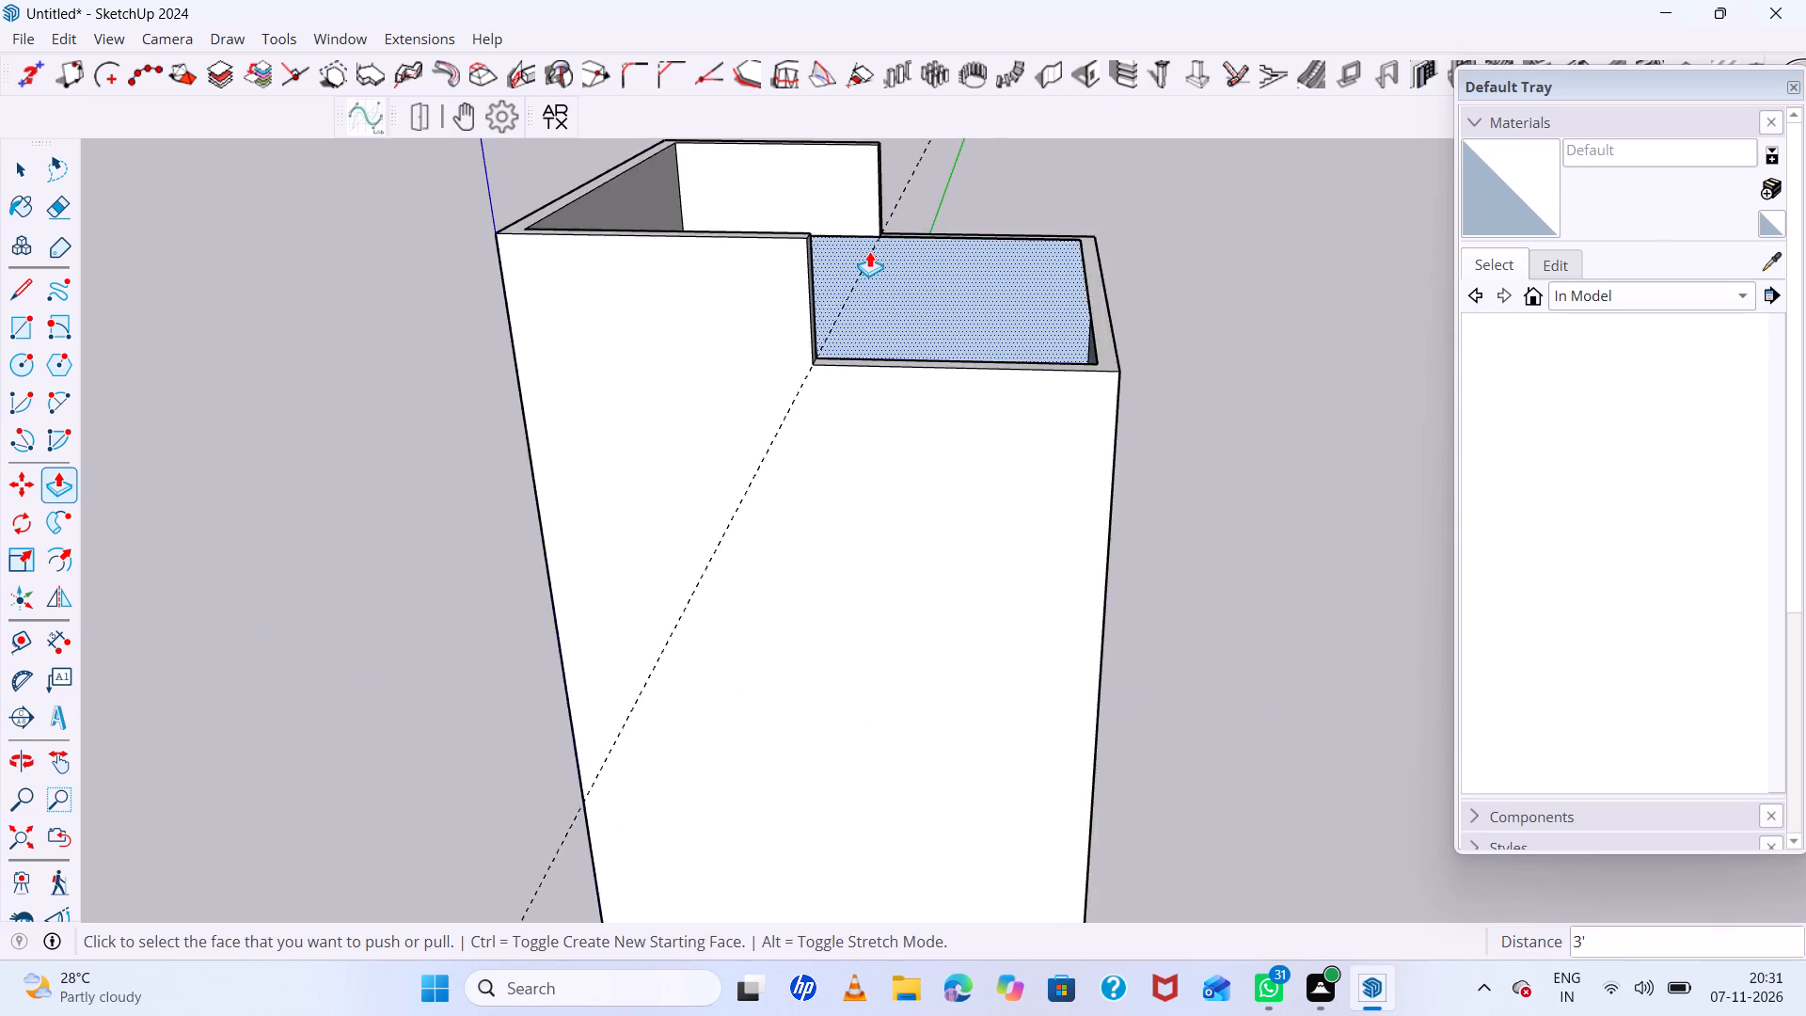
scroll(869, 249, "up", 5)
middle_click_drag(946, 286, 817, 378)
scroll(823, 429, "down", 13)
scroll(827, 288, "up", 12)
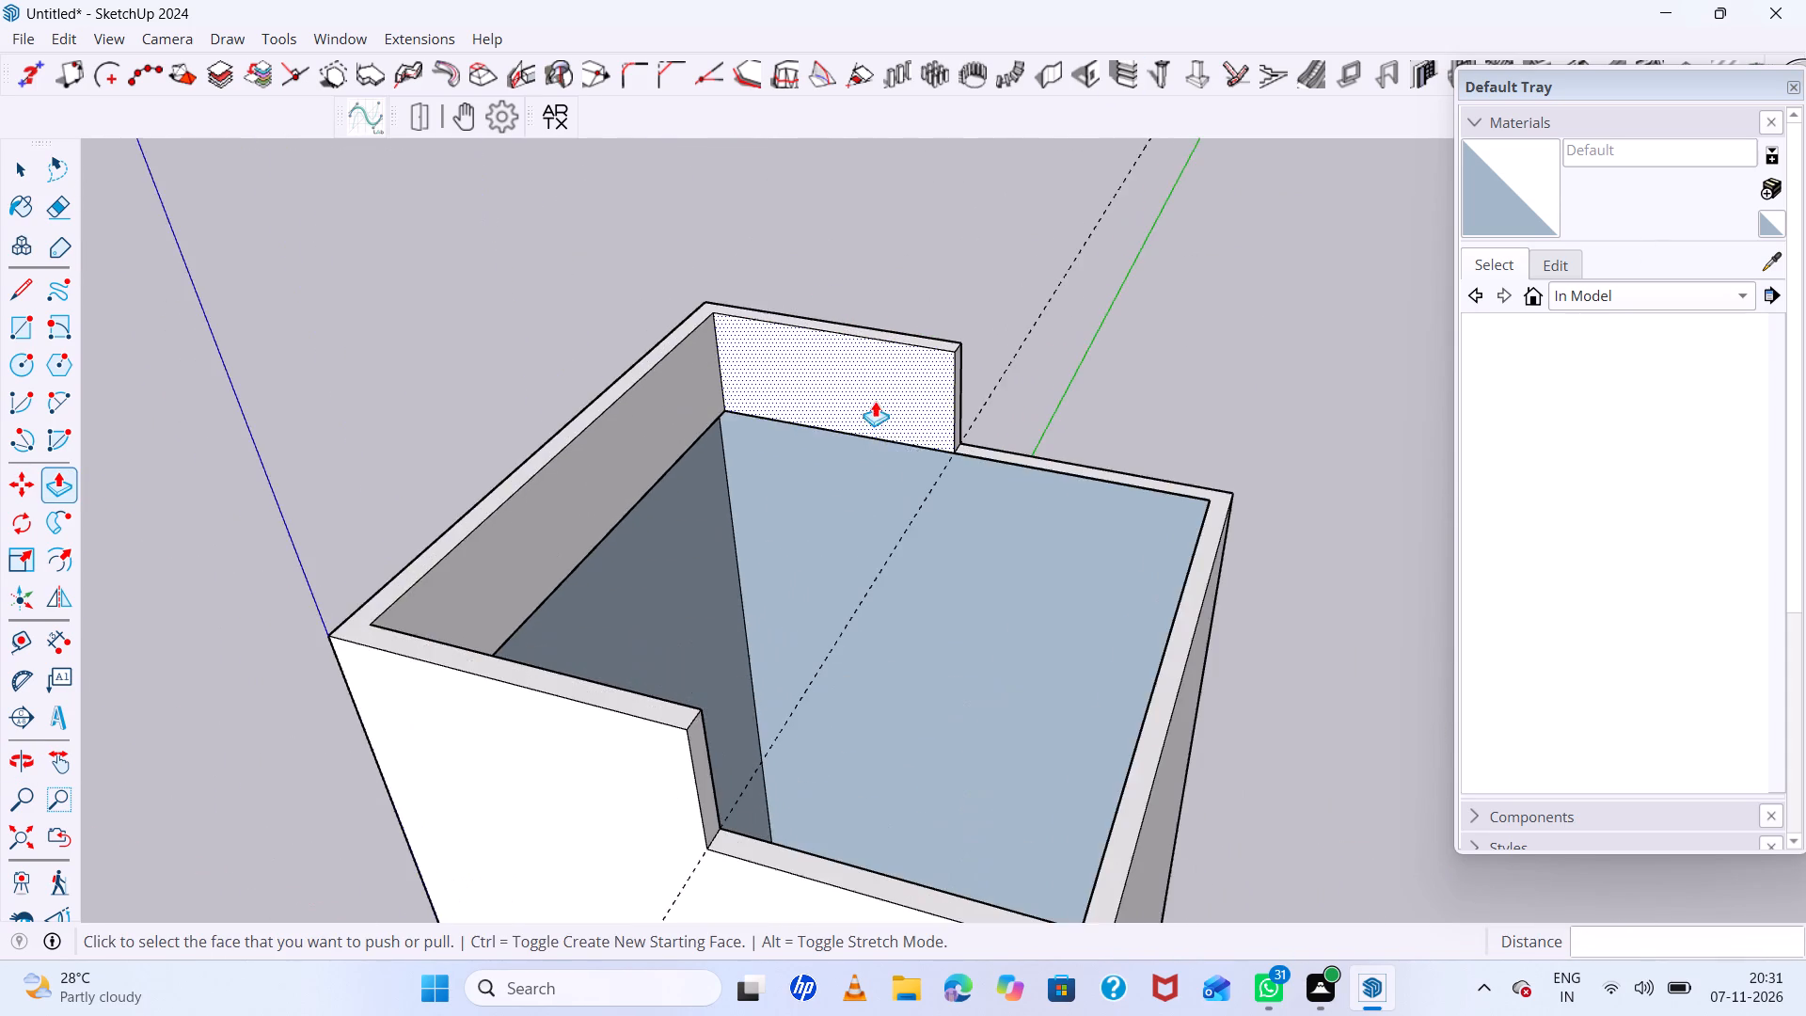
middle_click_drag(905, 422, 1188, 346)
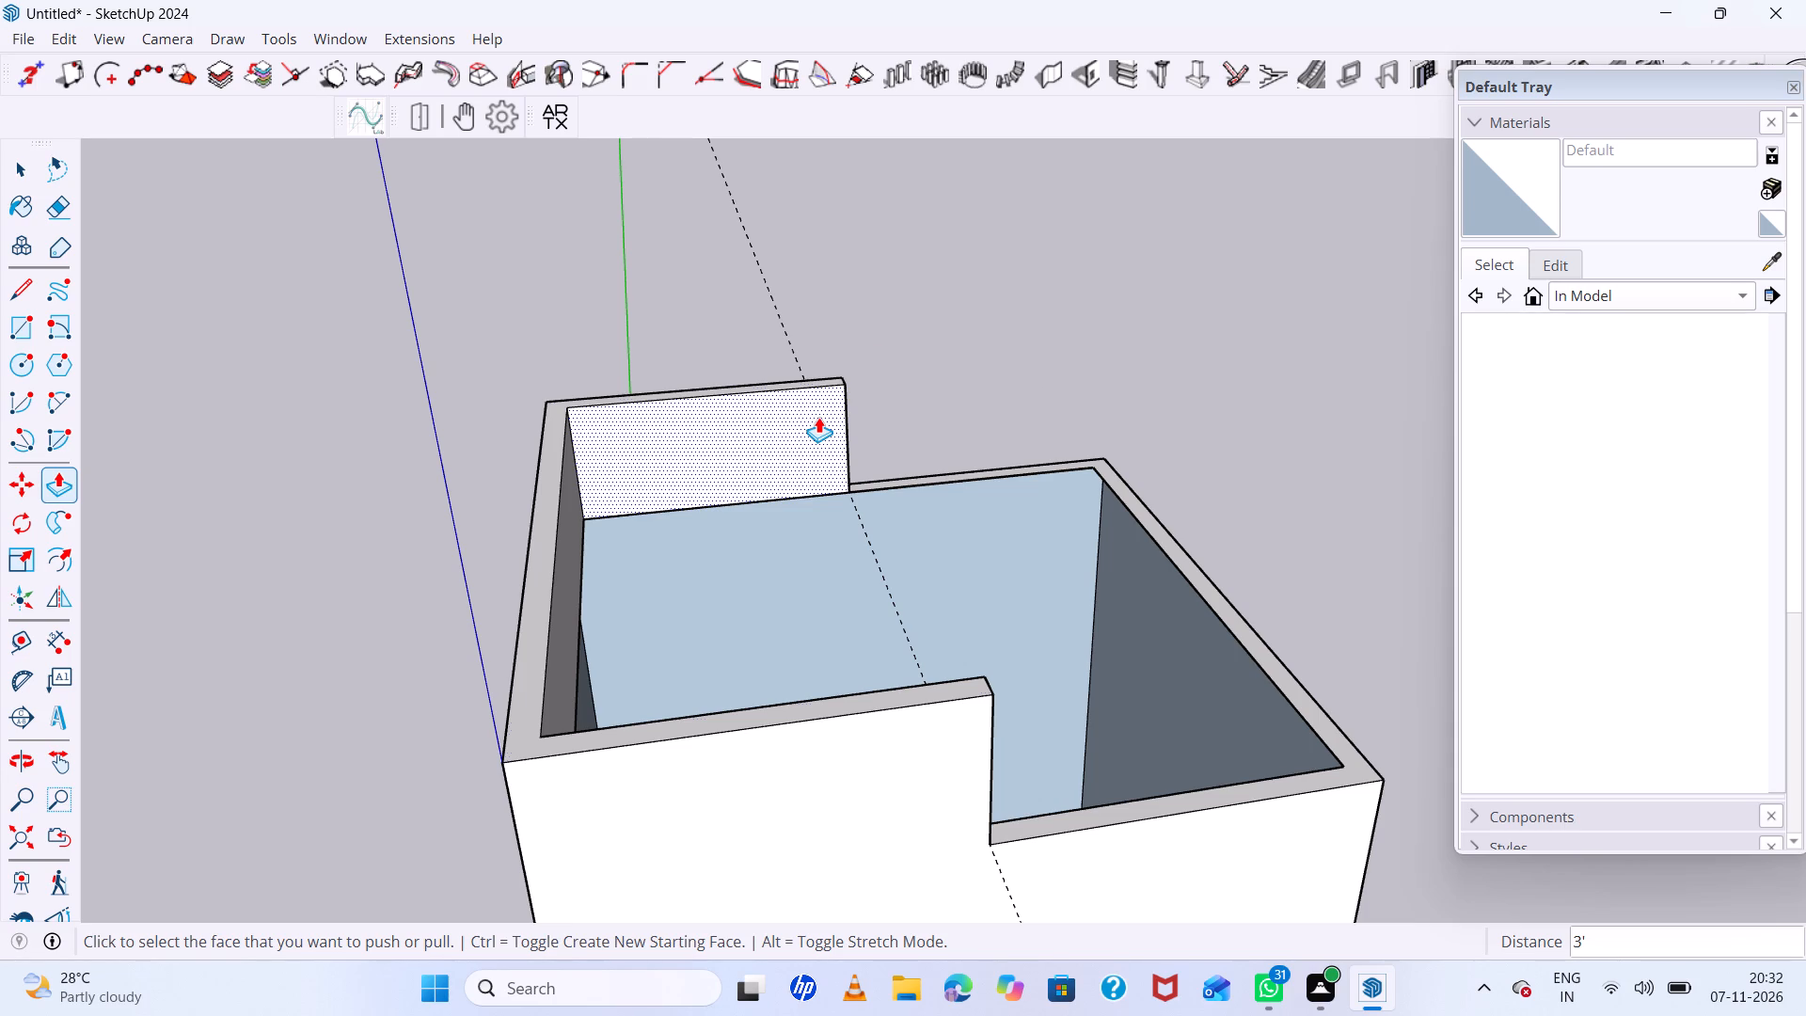
scroll(986, 595, "down", 4)
middle_click_drag(1151, 642, 1069, 752)
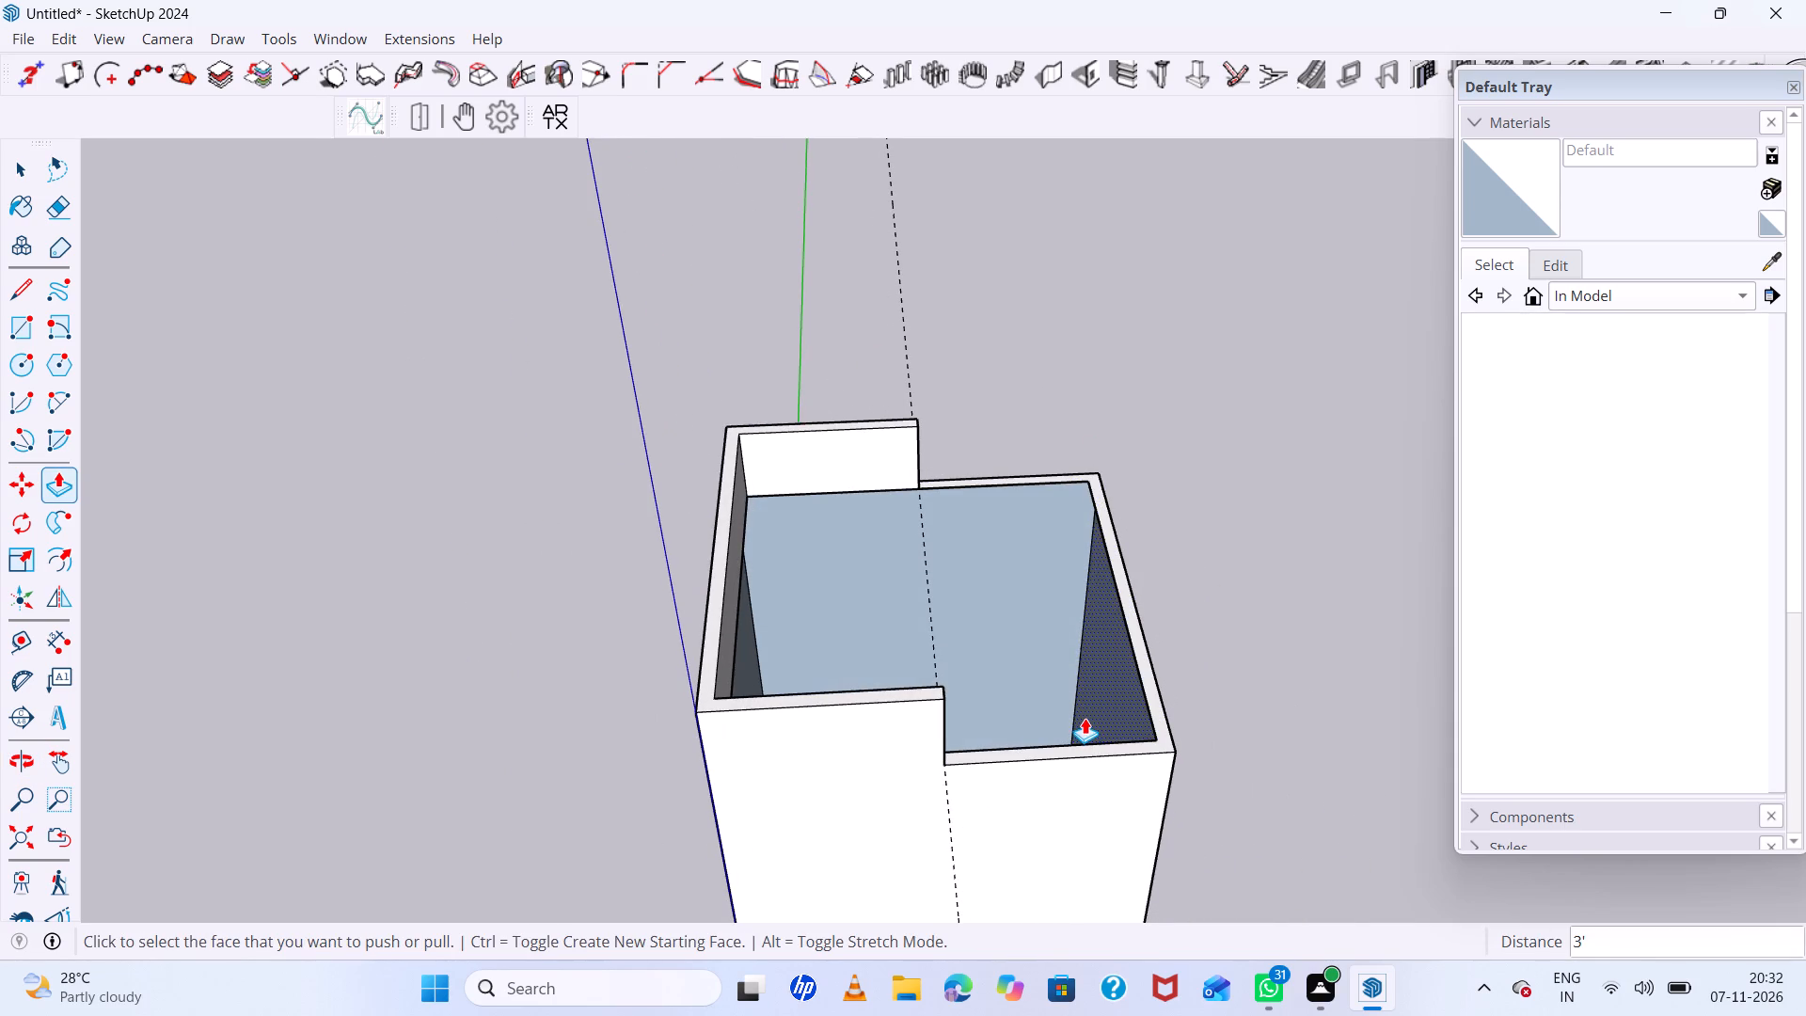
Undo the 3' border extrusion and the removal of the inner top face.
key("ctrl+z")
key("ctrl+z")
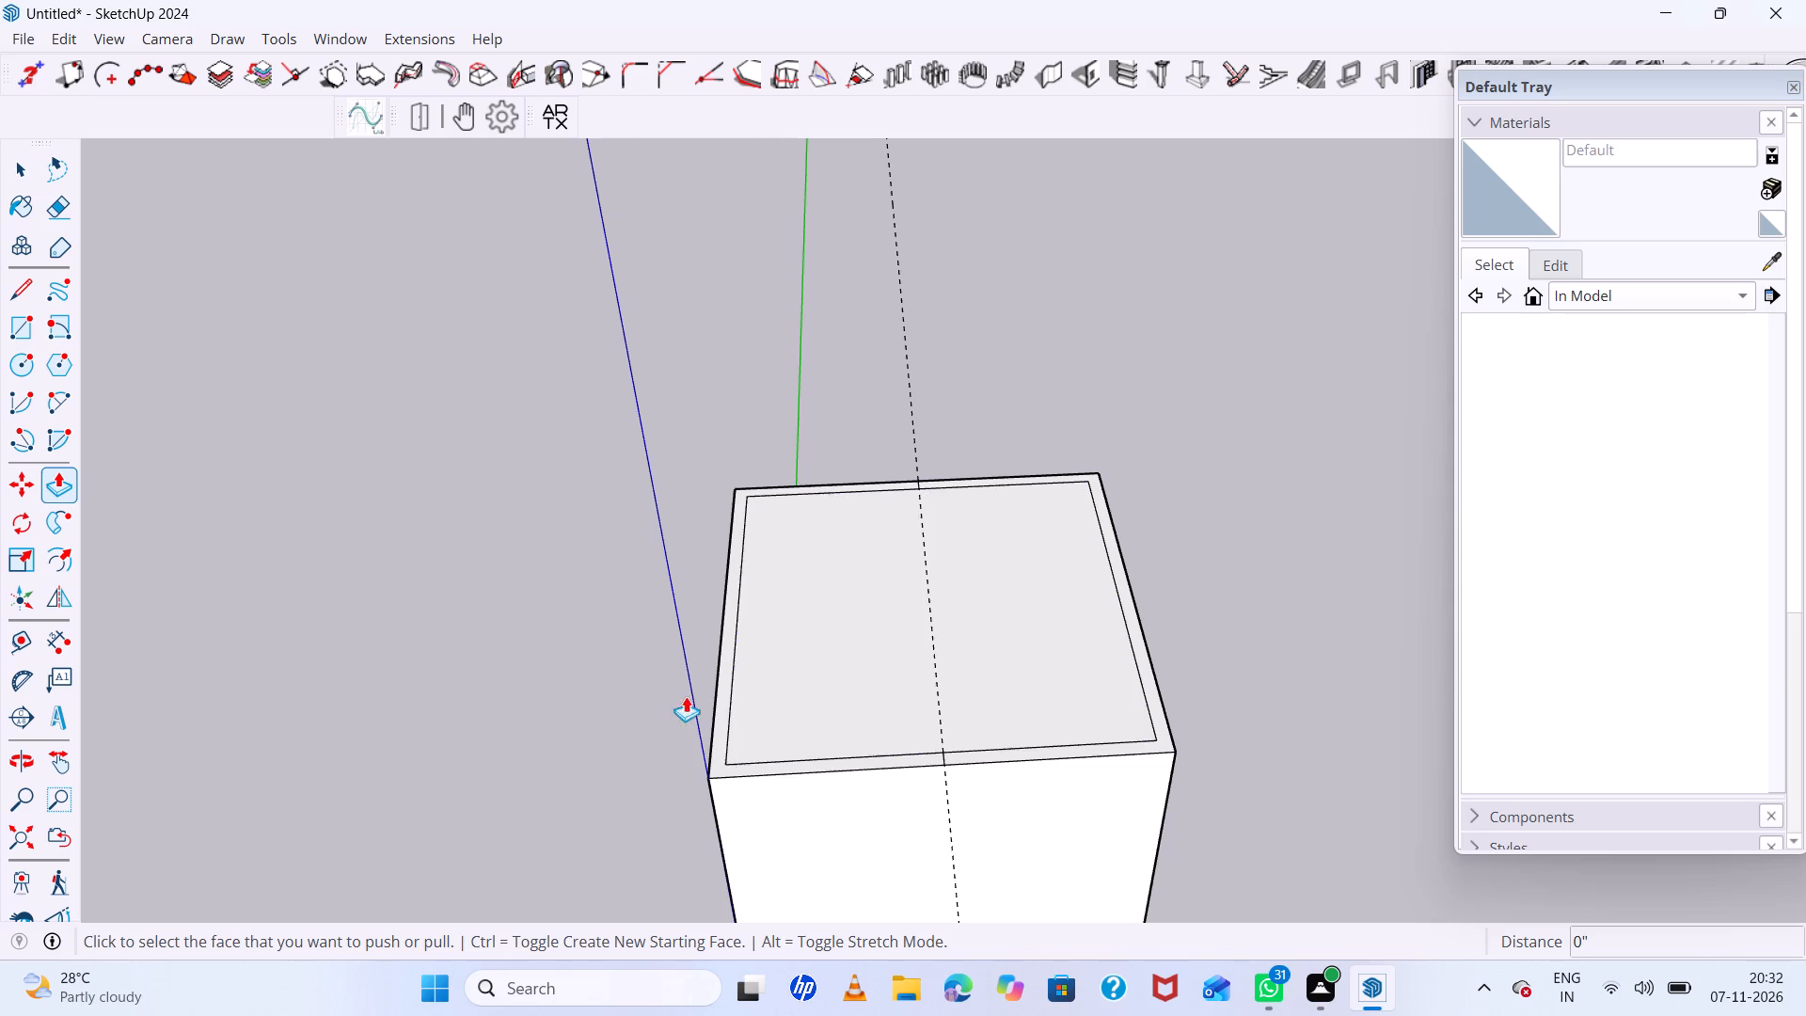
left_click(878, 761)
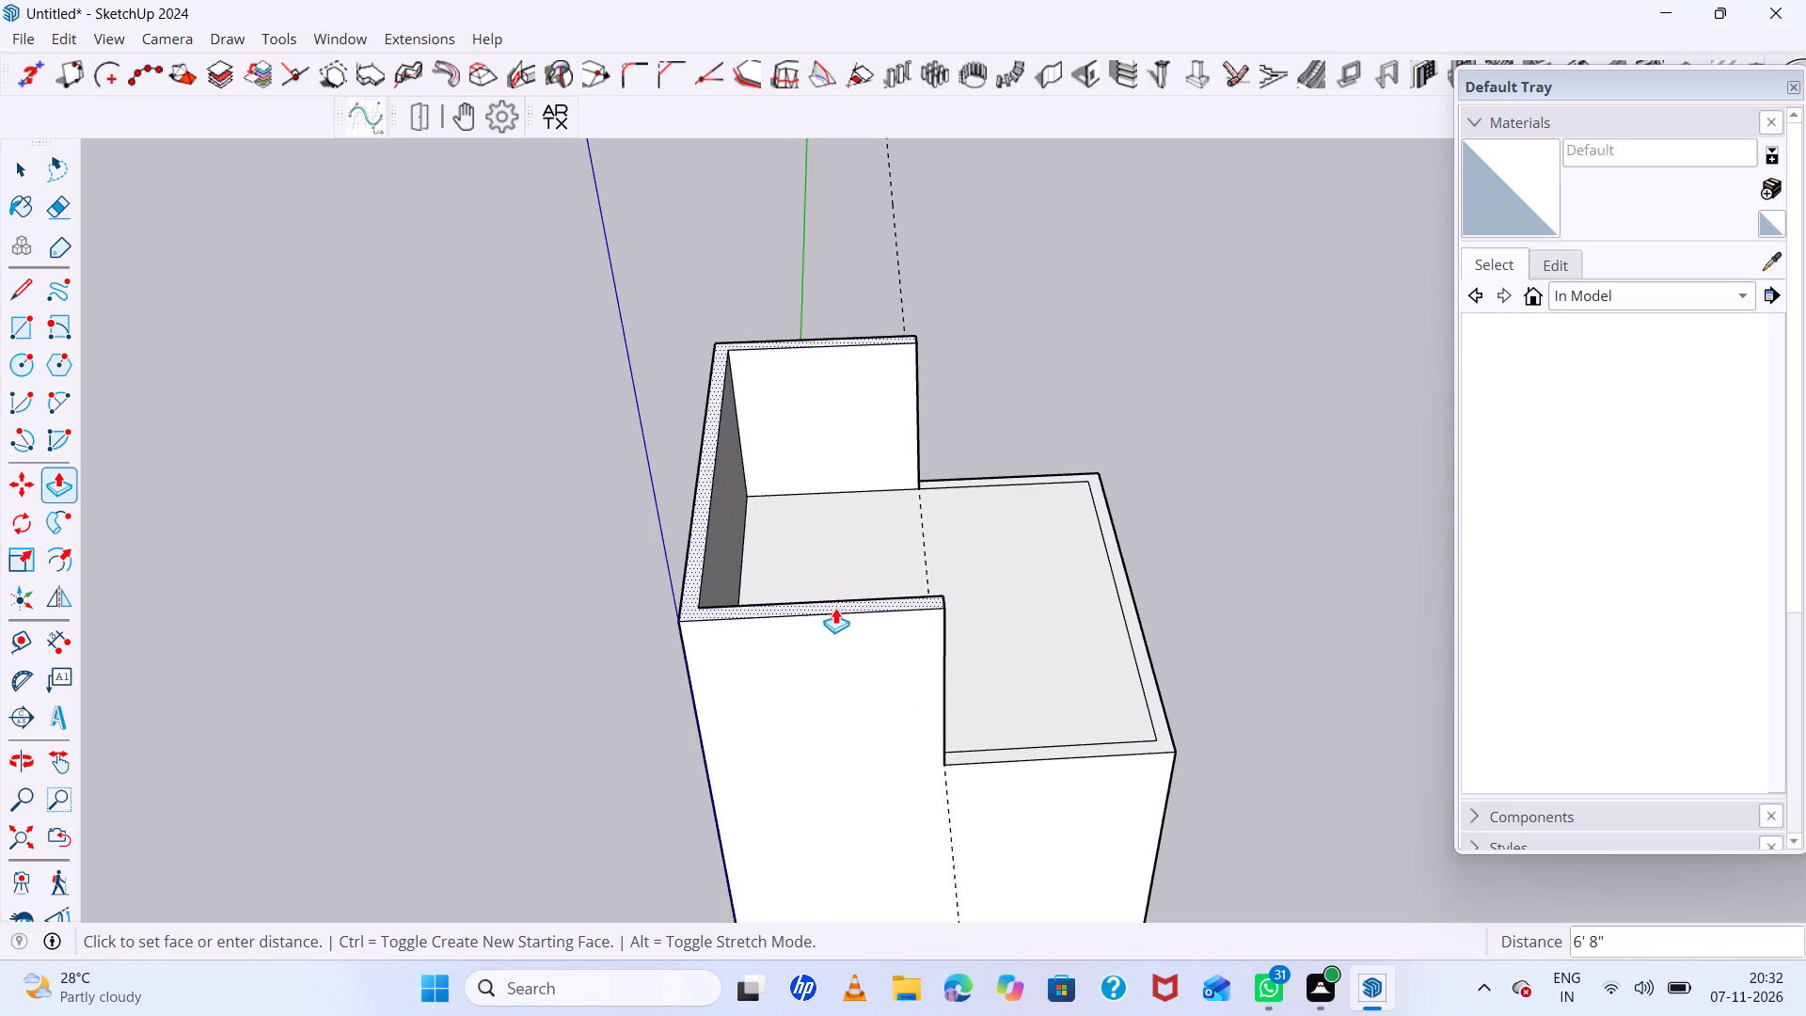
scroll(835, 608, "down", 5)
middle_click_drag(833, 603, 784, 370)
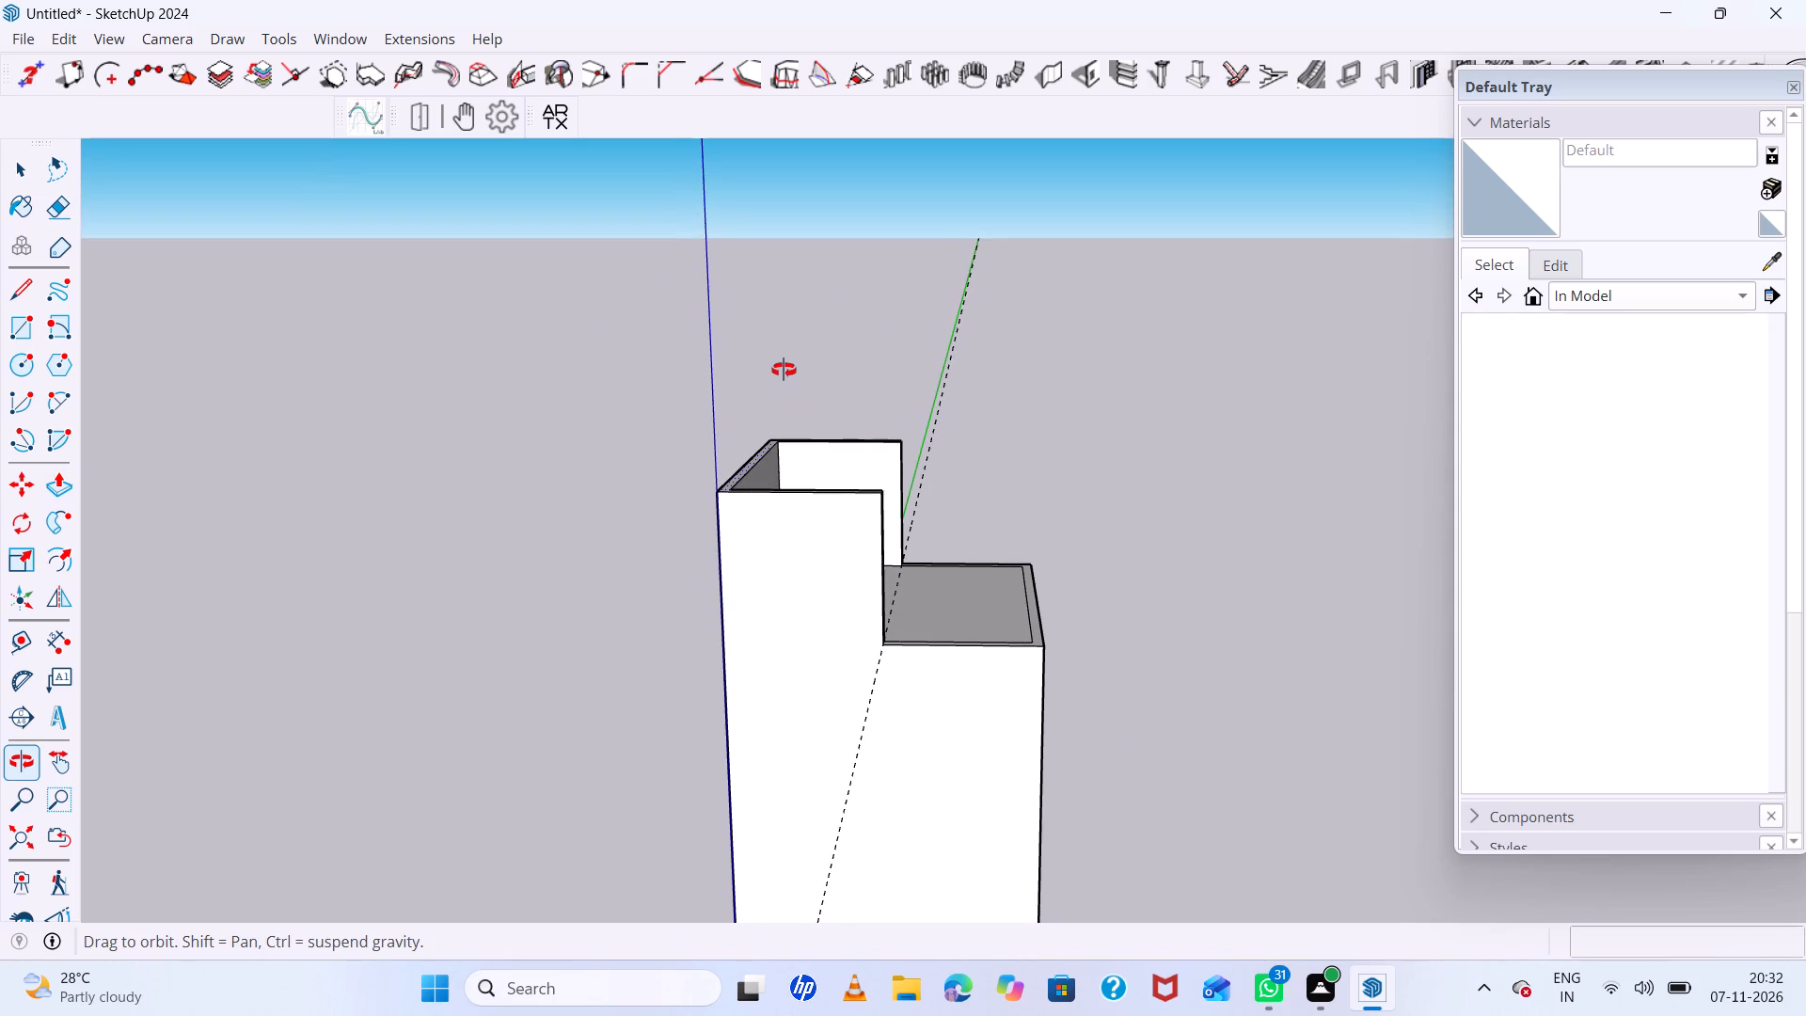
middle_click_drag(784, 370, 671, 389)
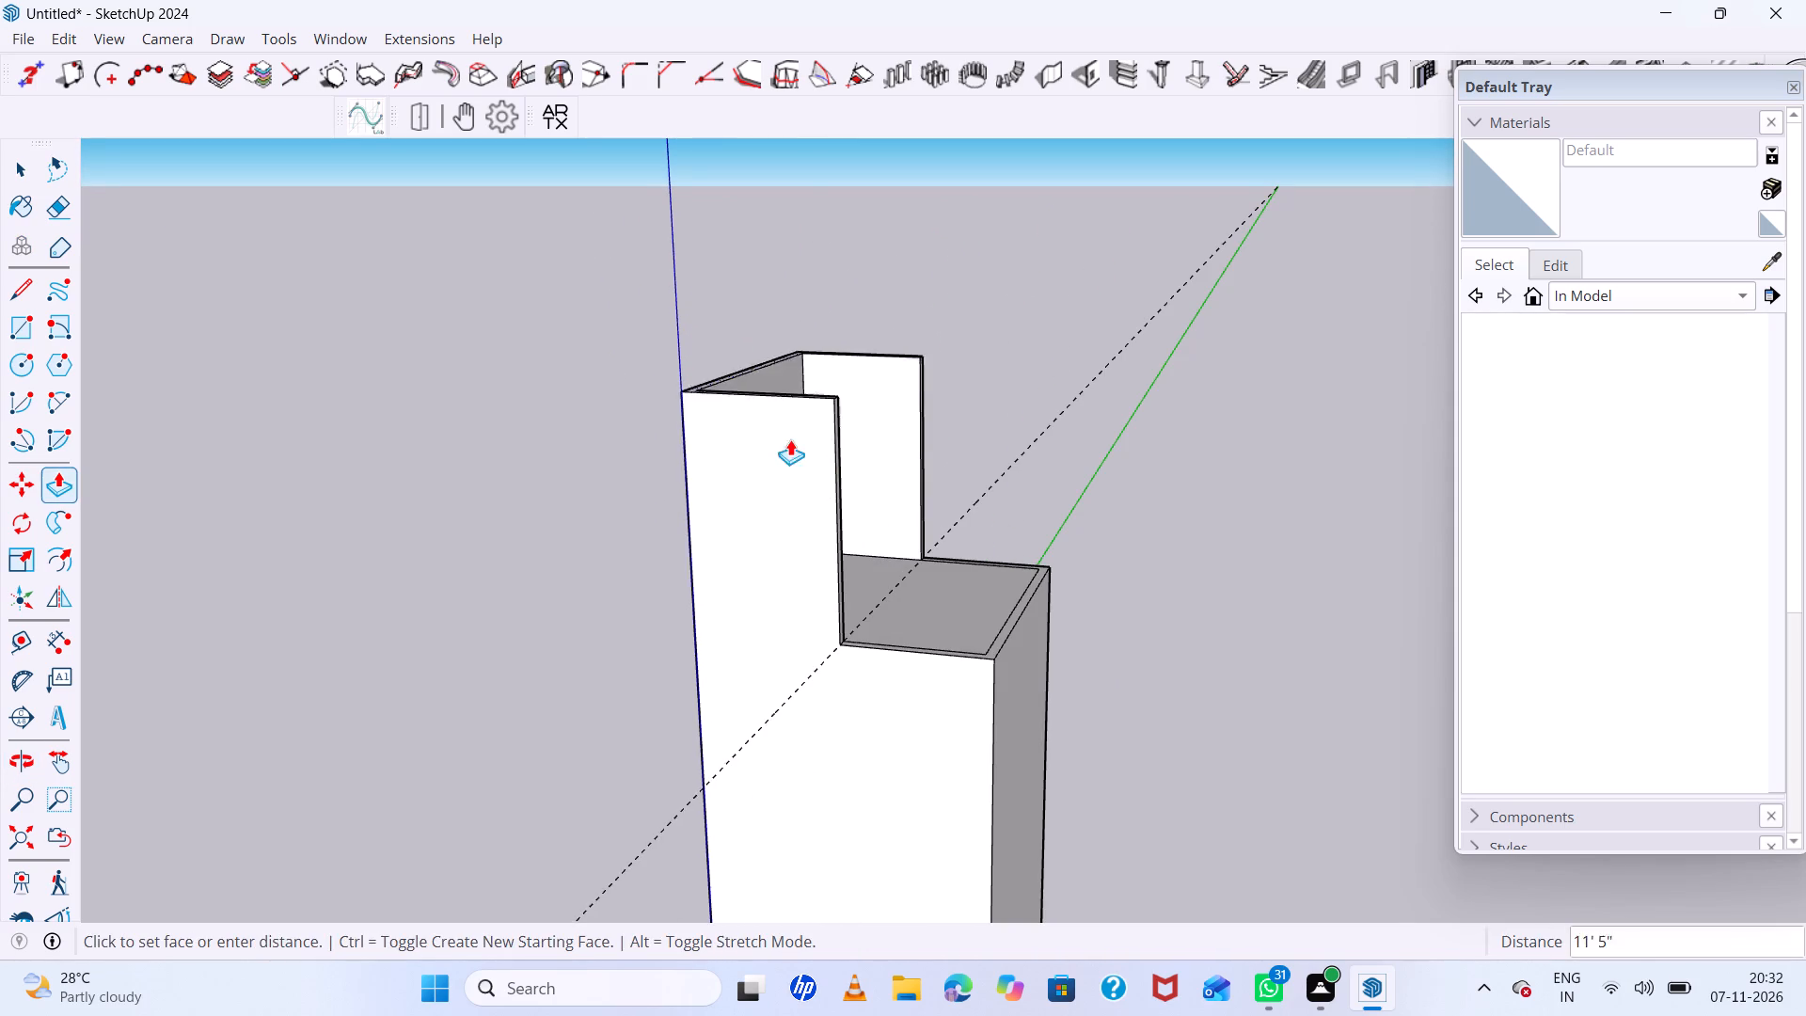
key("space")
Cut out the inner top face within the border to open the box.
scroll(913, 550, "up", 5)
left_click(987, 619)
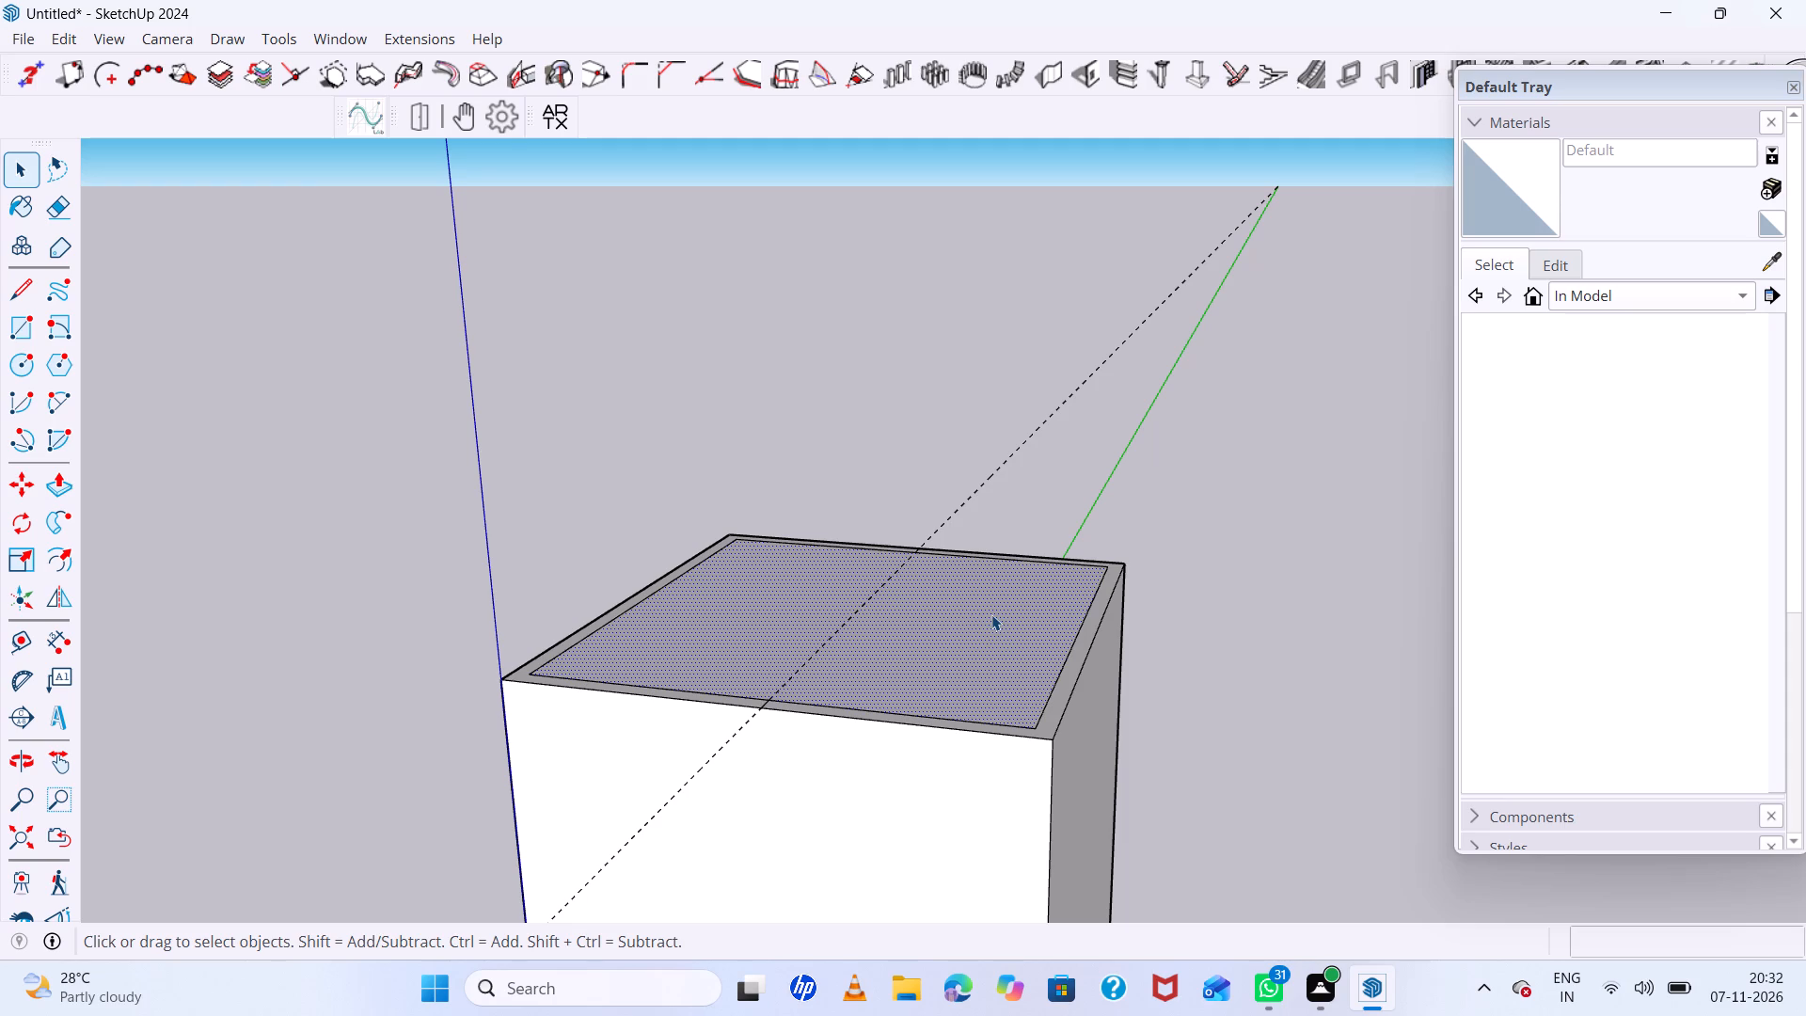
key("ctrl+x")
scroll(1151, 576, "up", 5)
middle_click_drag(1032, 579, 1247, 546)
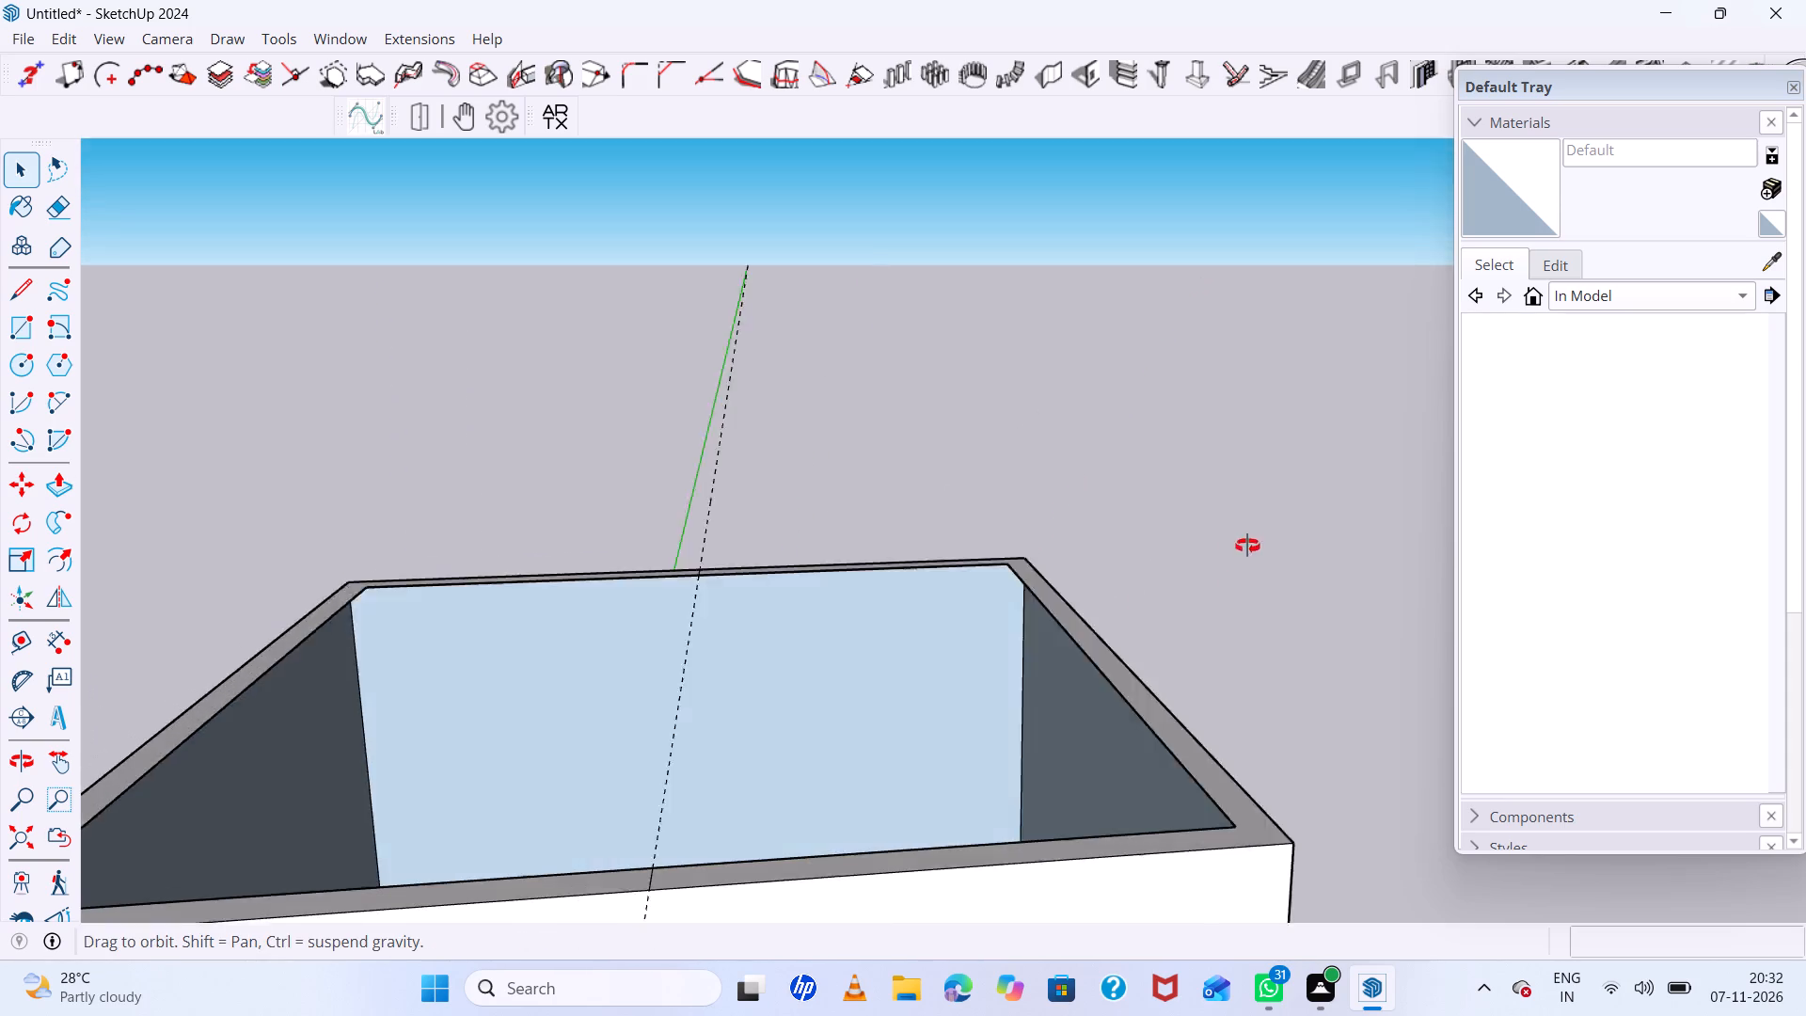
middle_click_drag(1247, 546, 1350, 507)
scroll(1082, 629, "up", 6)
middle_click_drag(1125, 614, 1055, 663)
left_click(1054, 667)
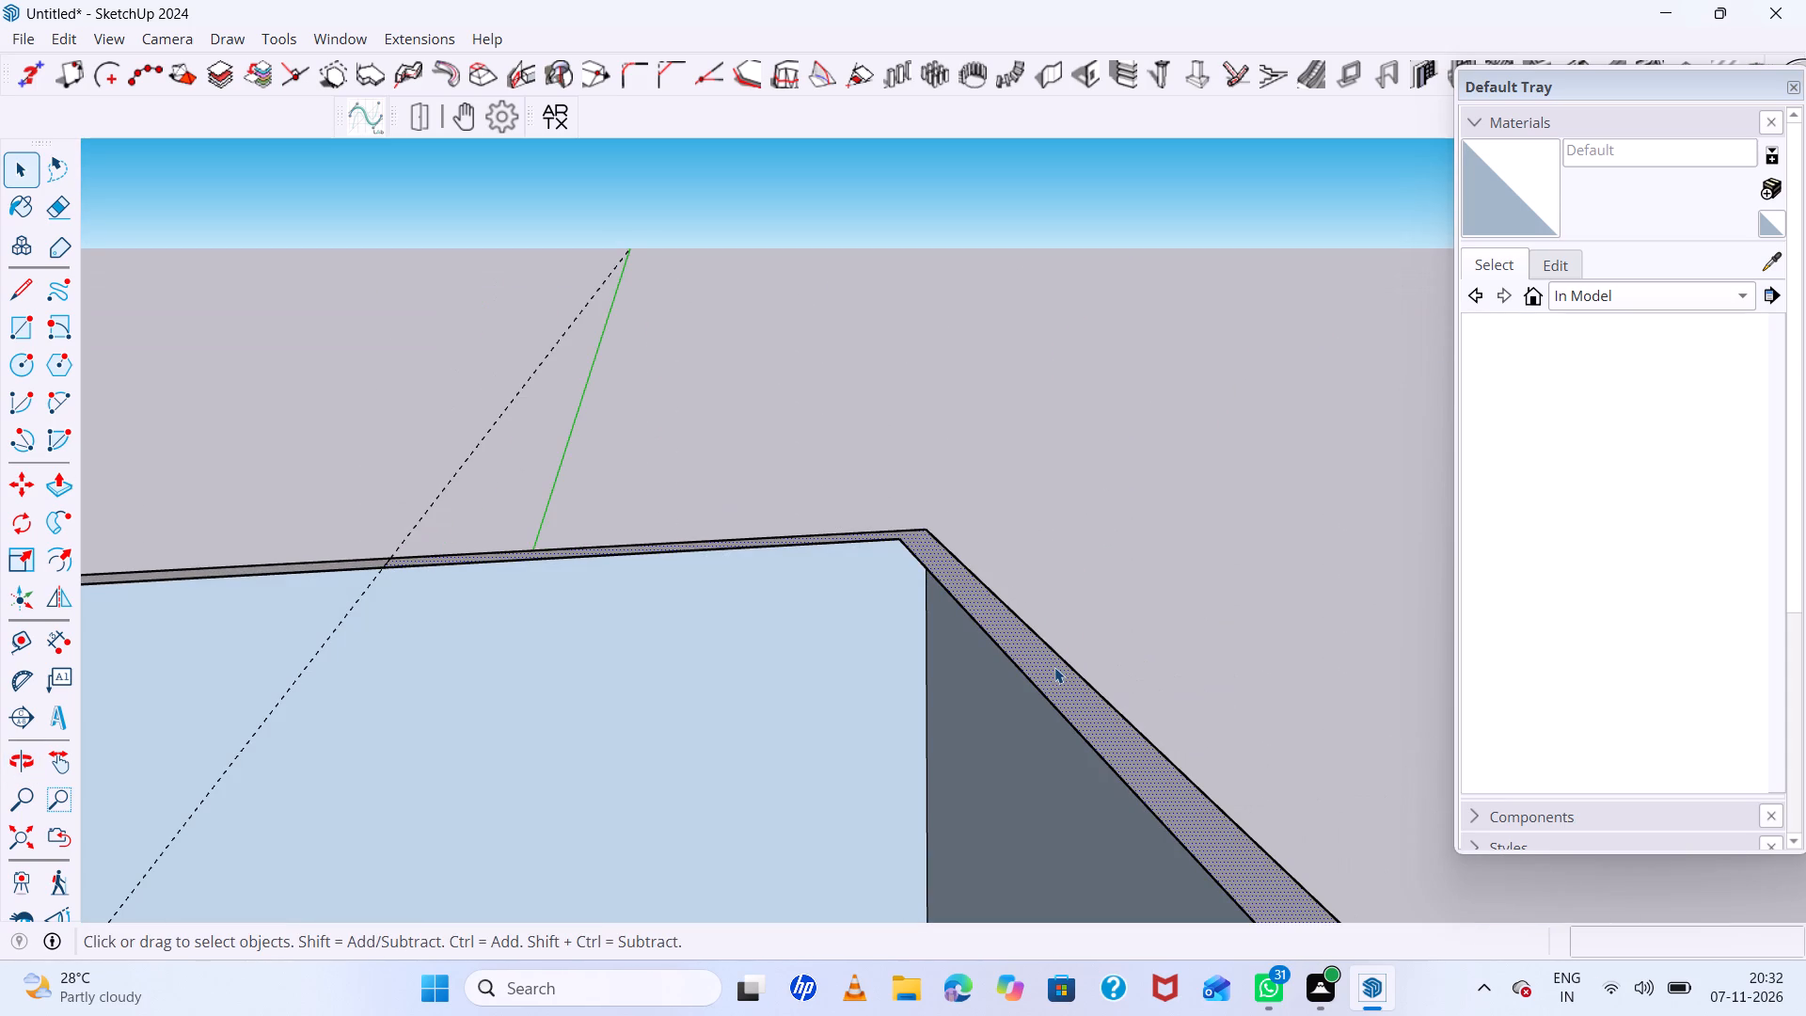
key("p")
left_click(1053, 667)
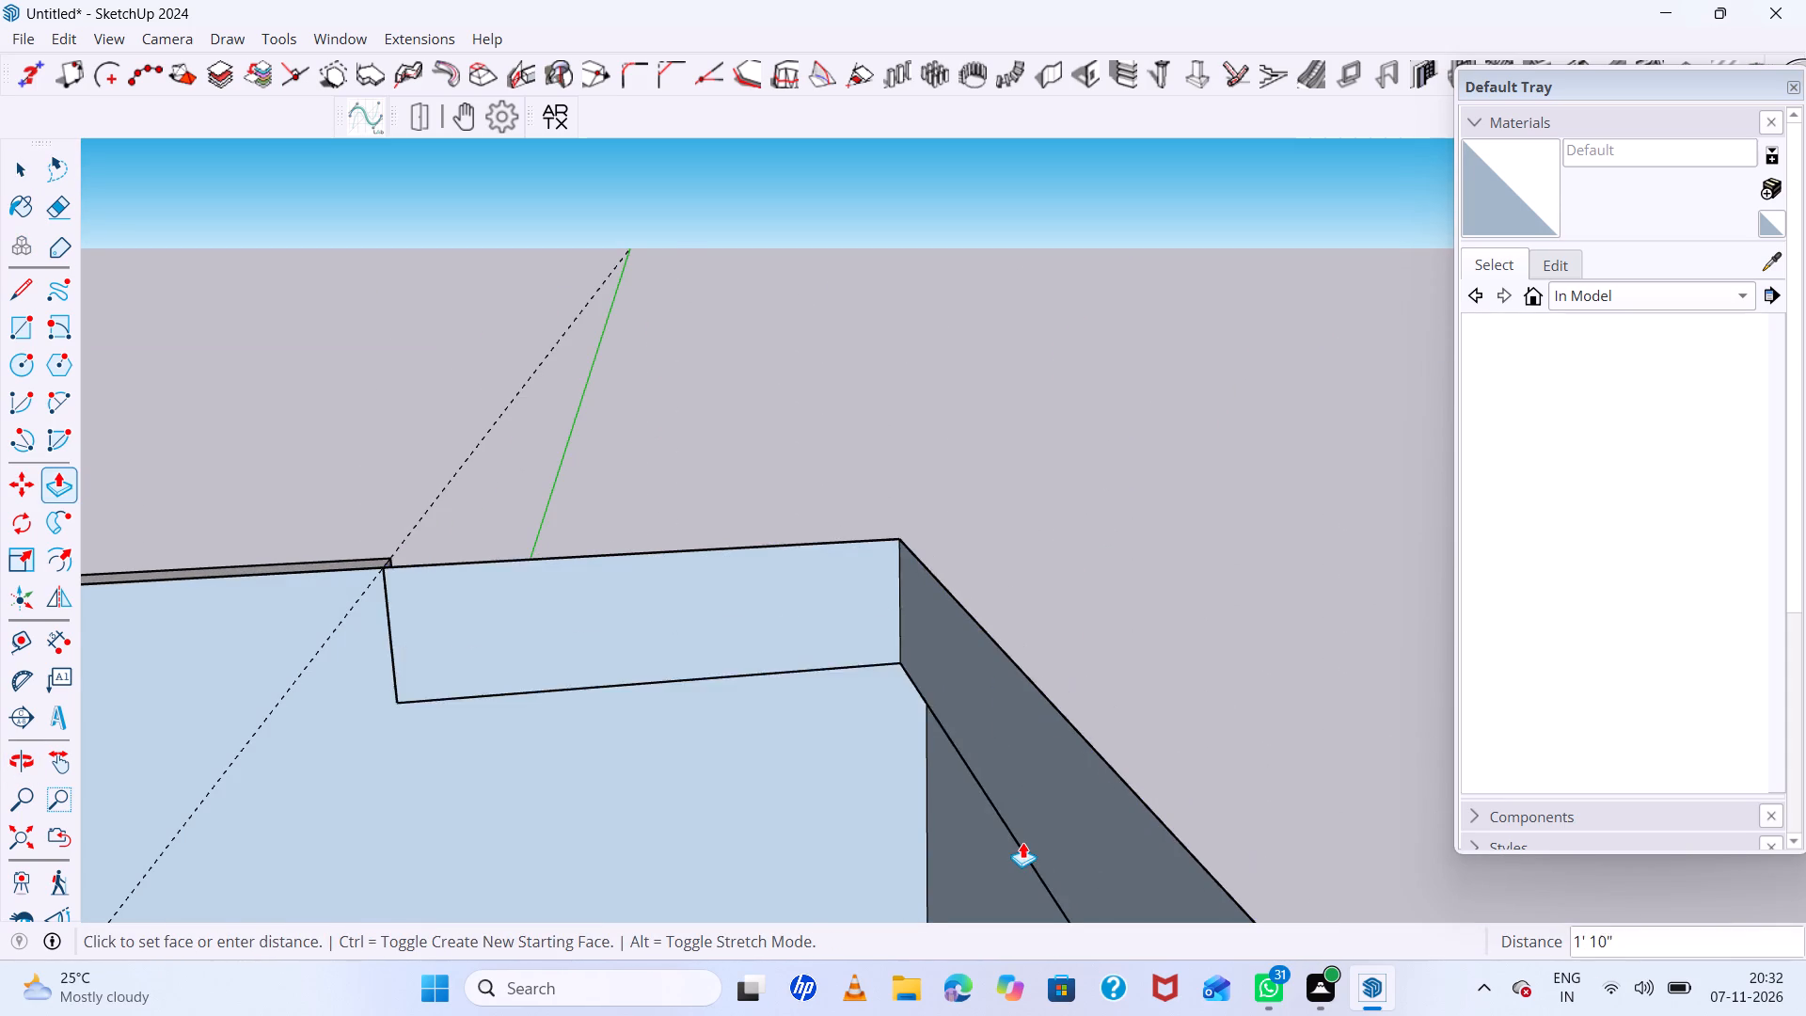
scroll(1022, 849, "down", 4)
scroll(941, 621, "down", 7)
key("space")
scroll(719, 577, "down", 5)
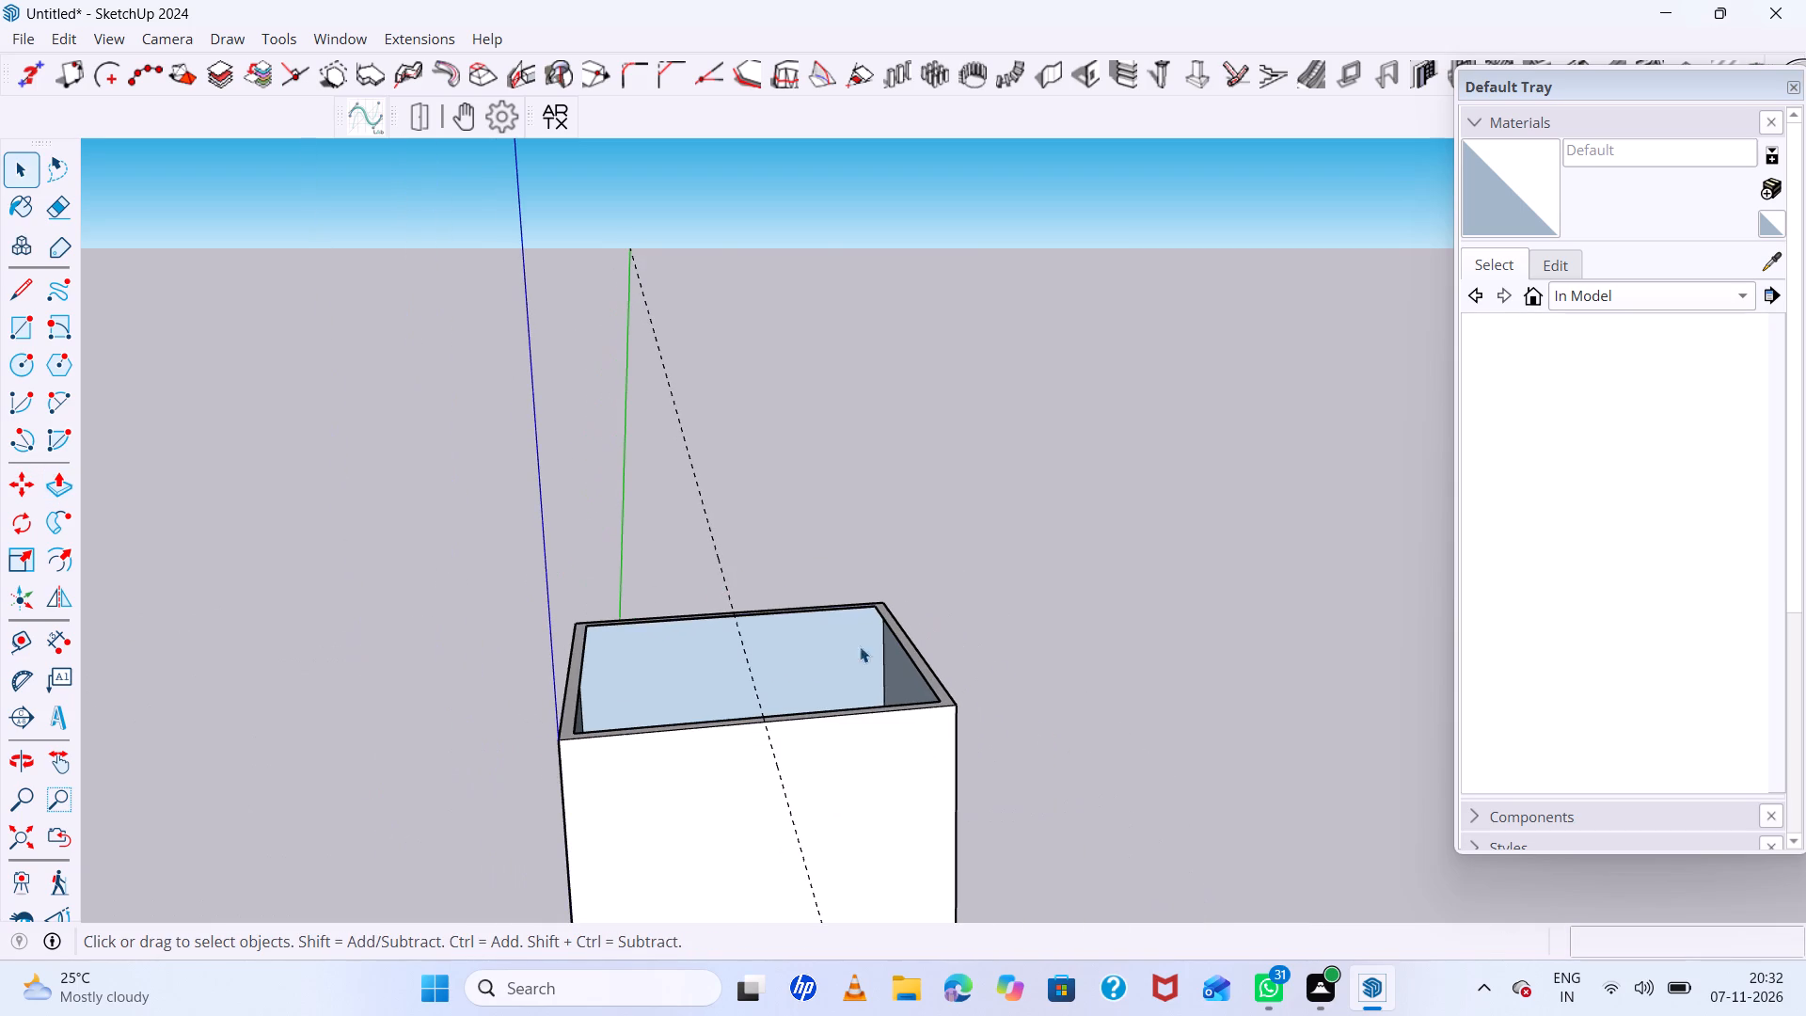
Undo all the remaining modelling, including the guide, border and box, back to an empty model.
key("ctrl+z")
key("ctrl+z")
key("ctrl+z")
key("ctrl+z")
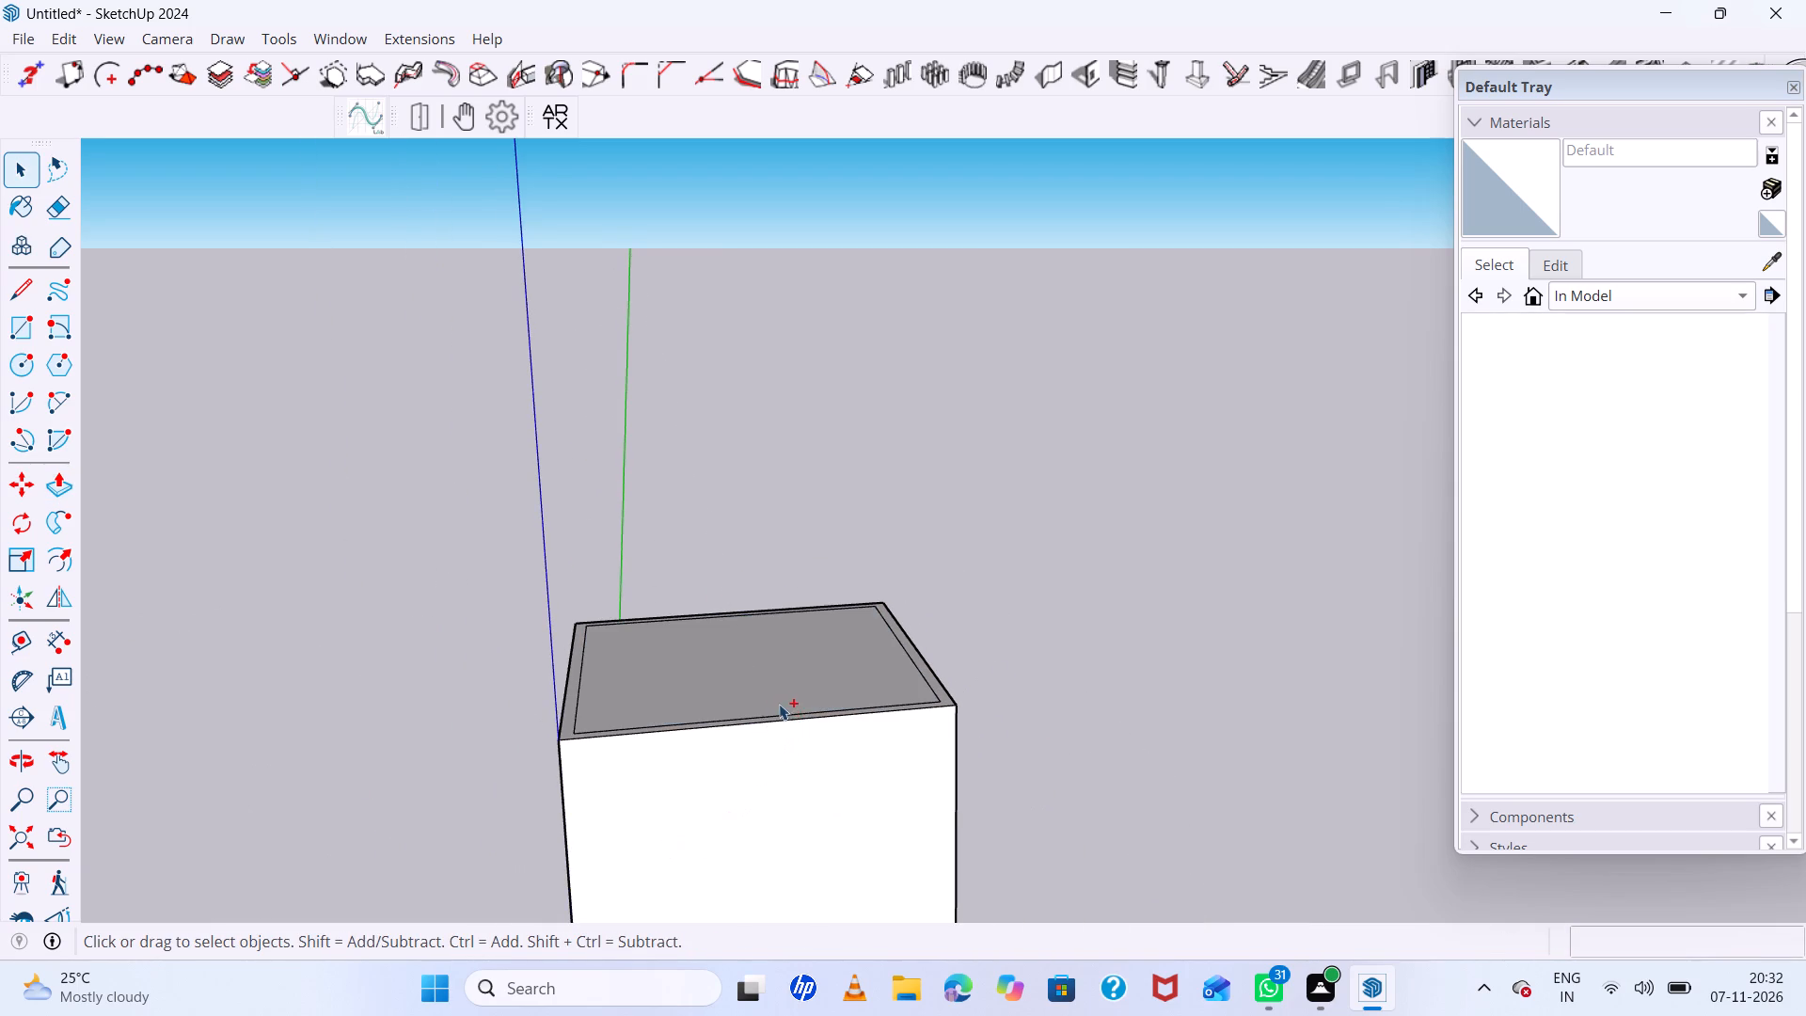
key("ctrl+z")
scroll(750, 701, "down", 1, "ctrl")
key("ctrl+z")
scroll(749, 701, "down", 8)
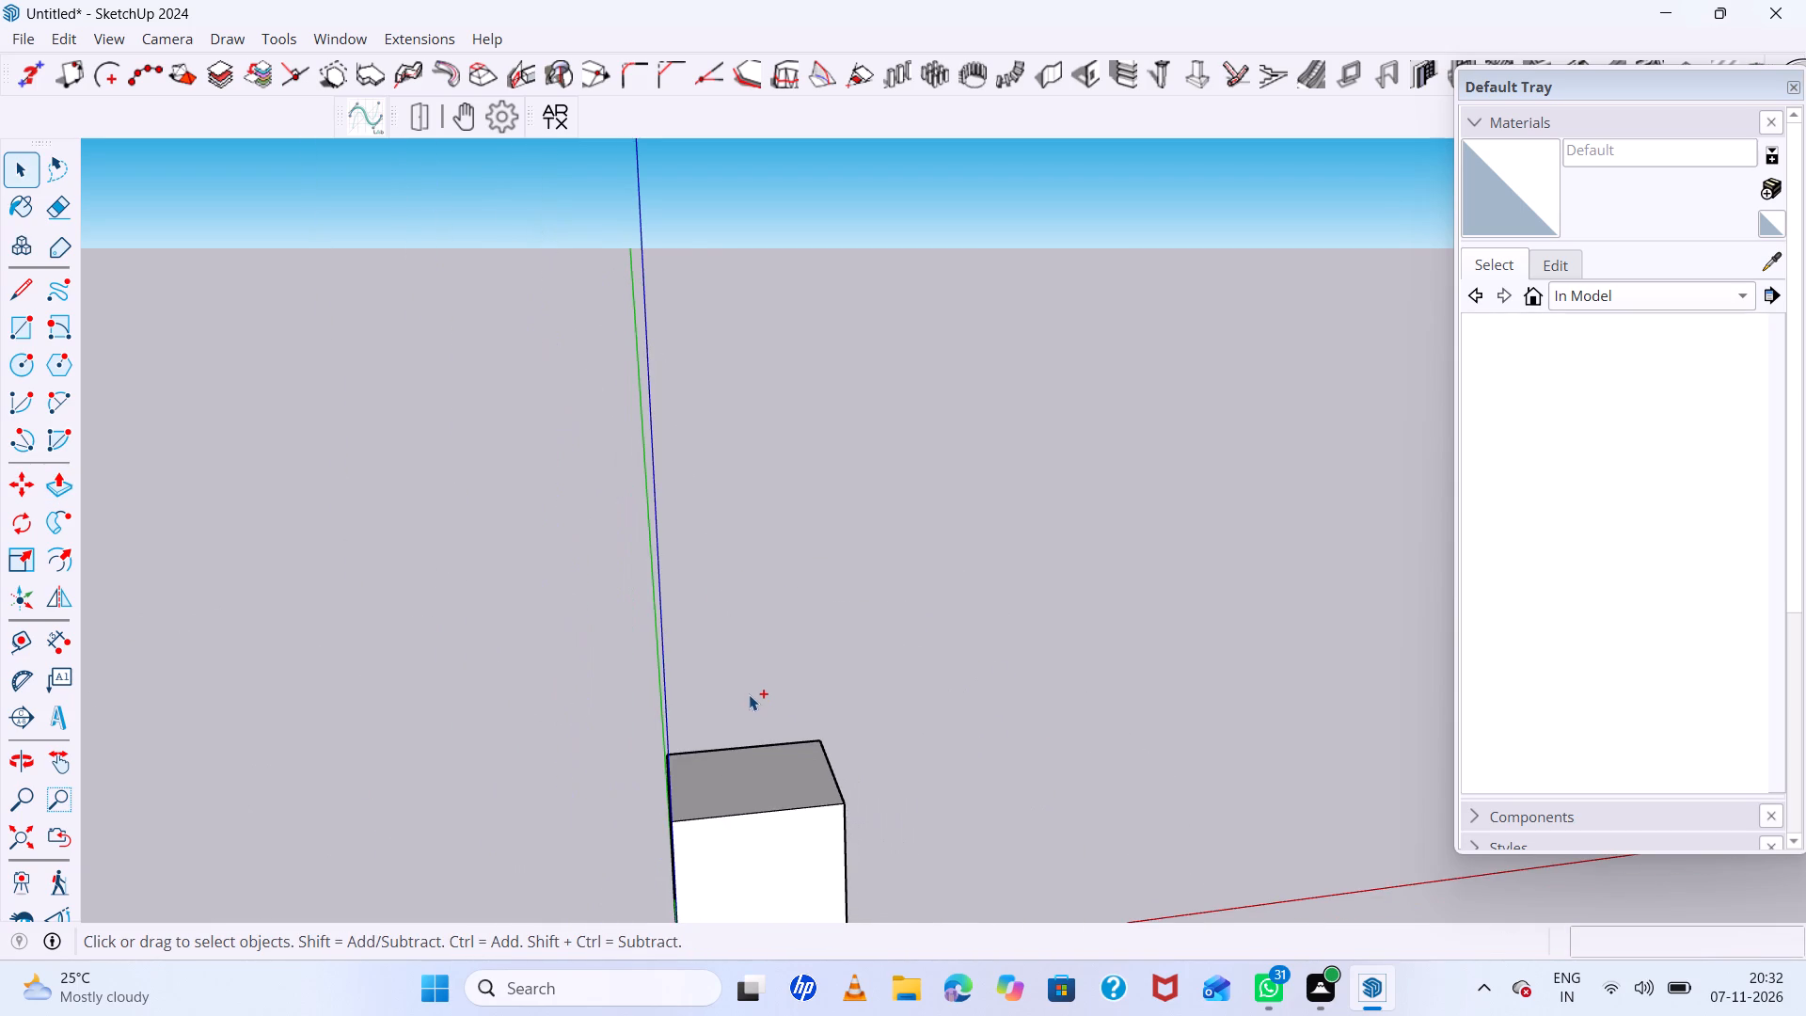
key("ctrl+z")
key("ctrl+z")
key("ctrl+z")
scroll(764, 692, "down", 7, "ctrl")
key("ctrl+z")
Draw a 20' by 20' rectangle on the ground plane starting at the origin.
scroll(828, 808, "up", 6)
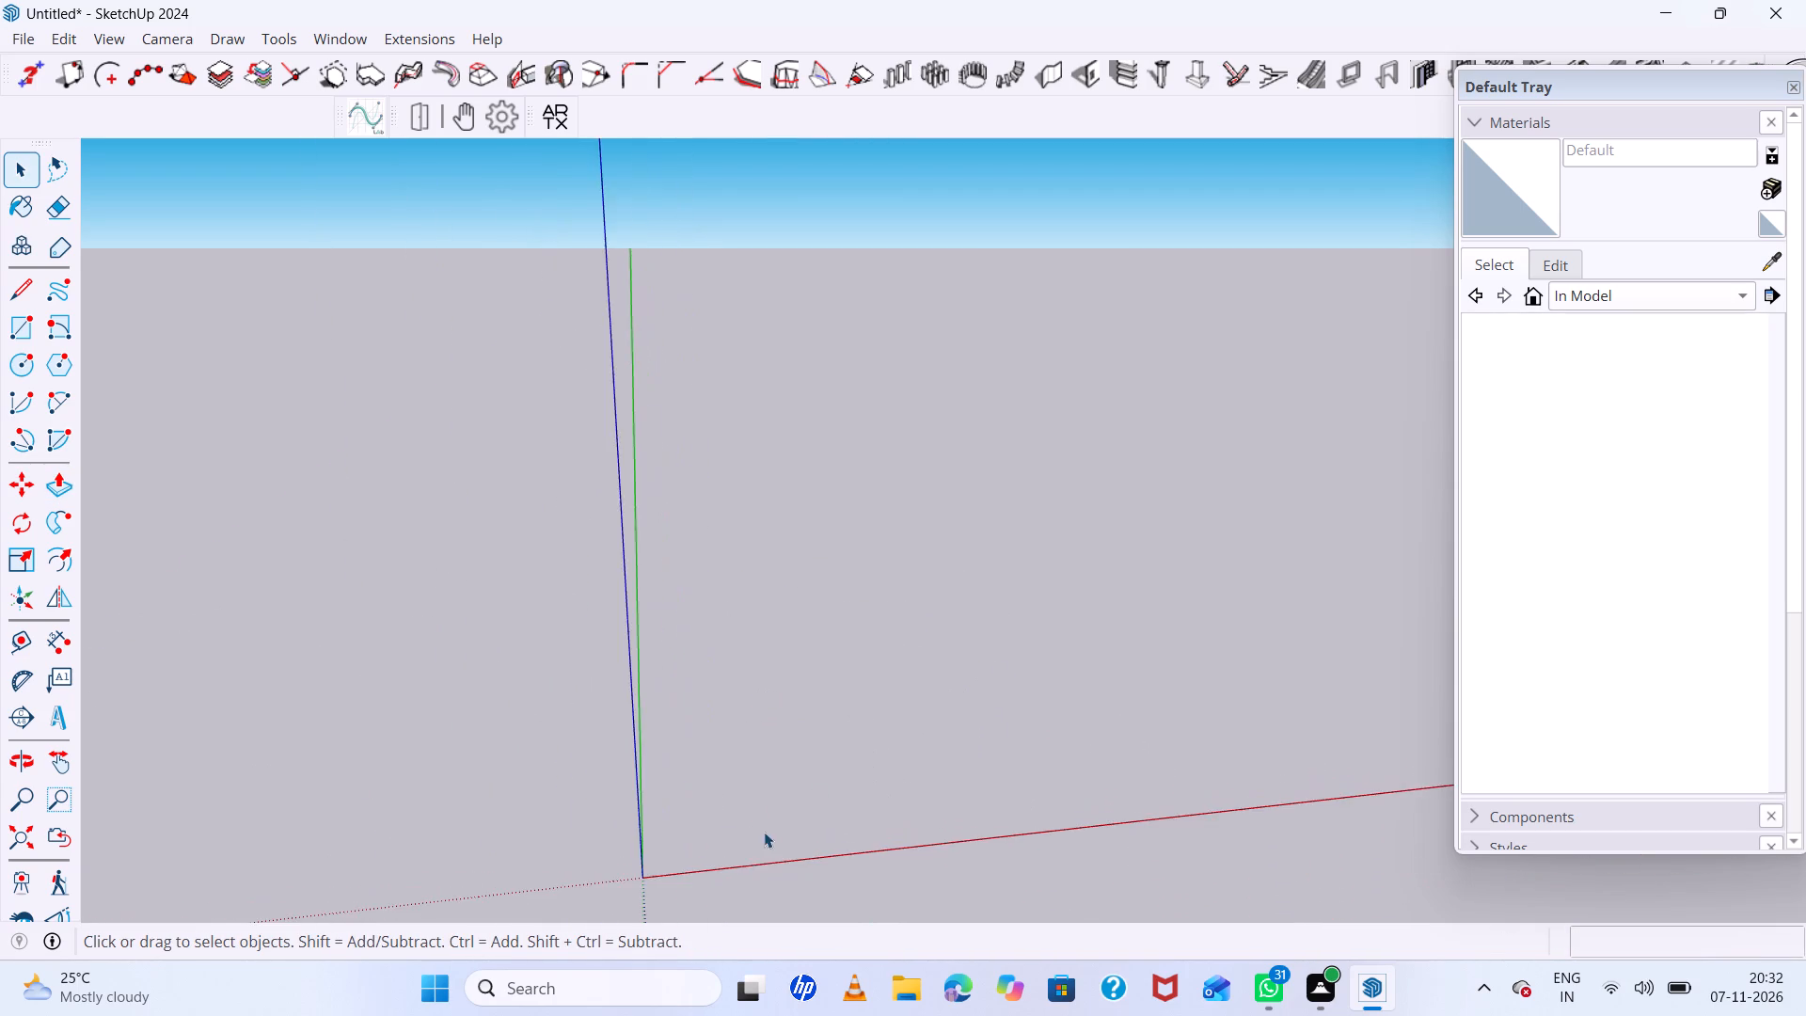
middle_click_drag(764, 832, 660, 863)
scroll(610, 889, "up", 1)
scroll(958, 688, "down", 20)
scroll(958, 688, "down", 11)
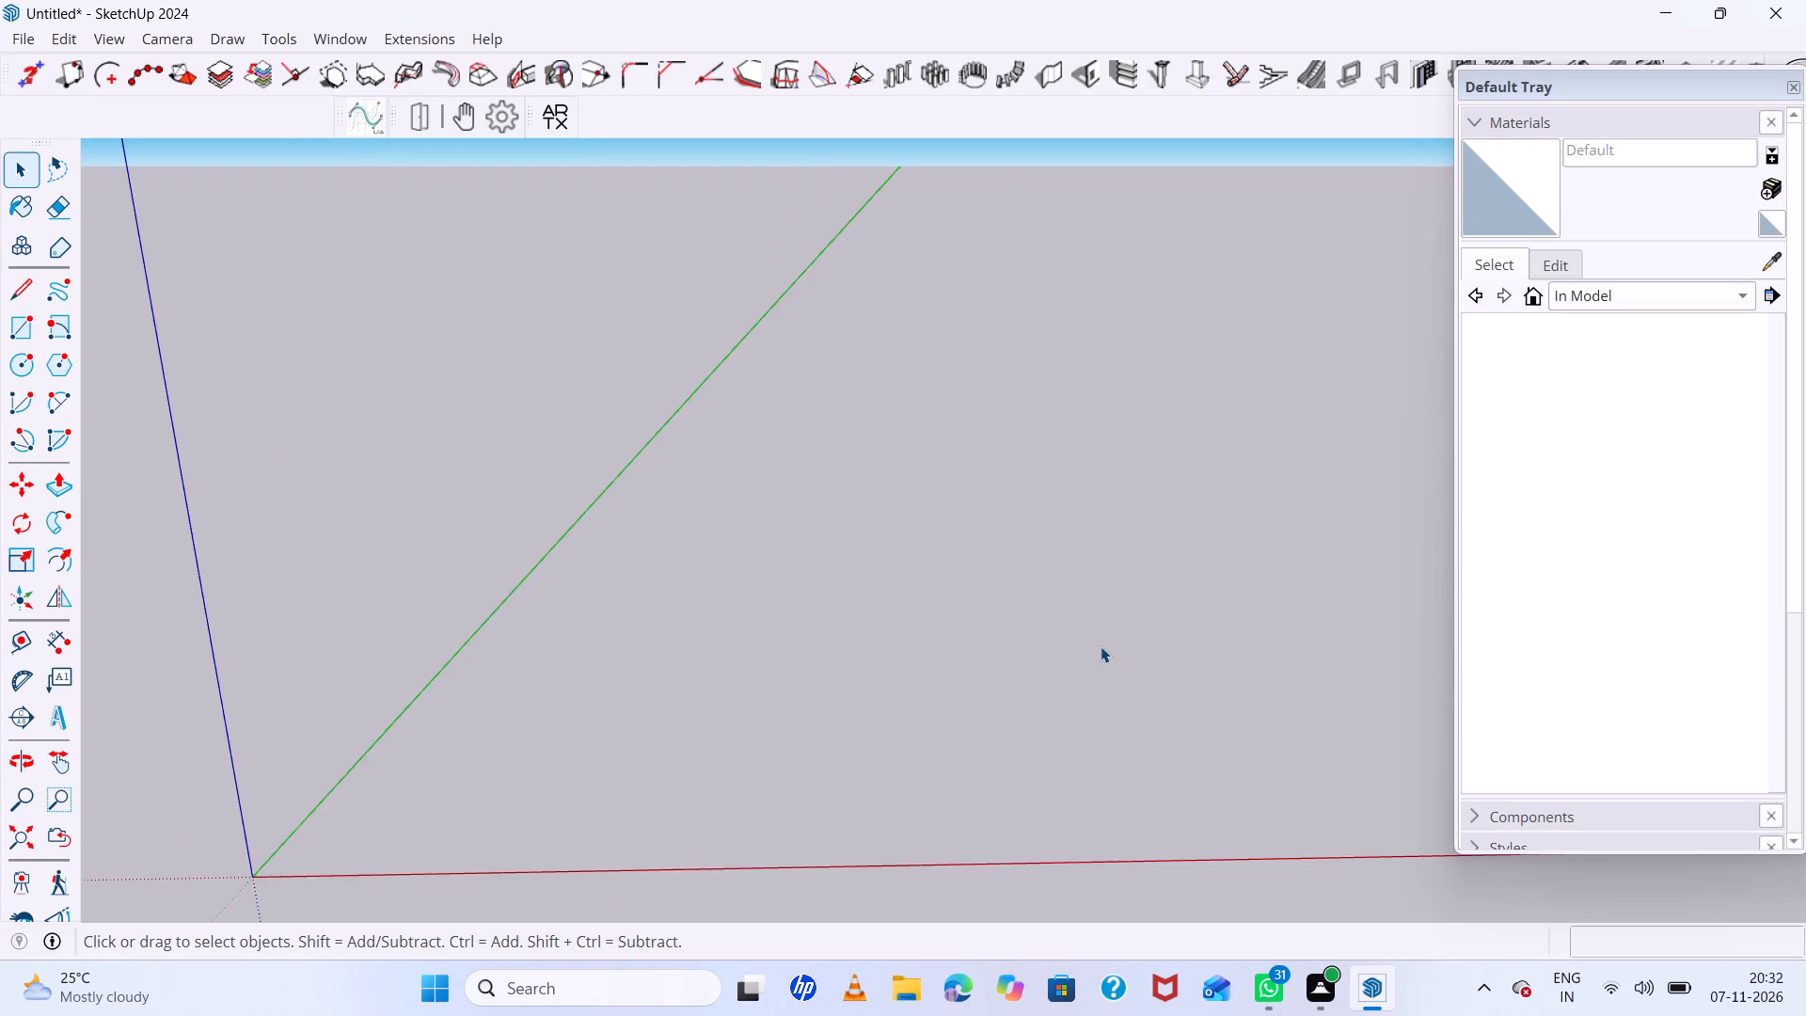
scroll(1101, 646, "down", 4)
scroll(531, 802, "up", 7)
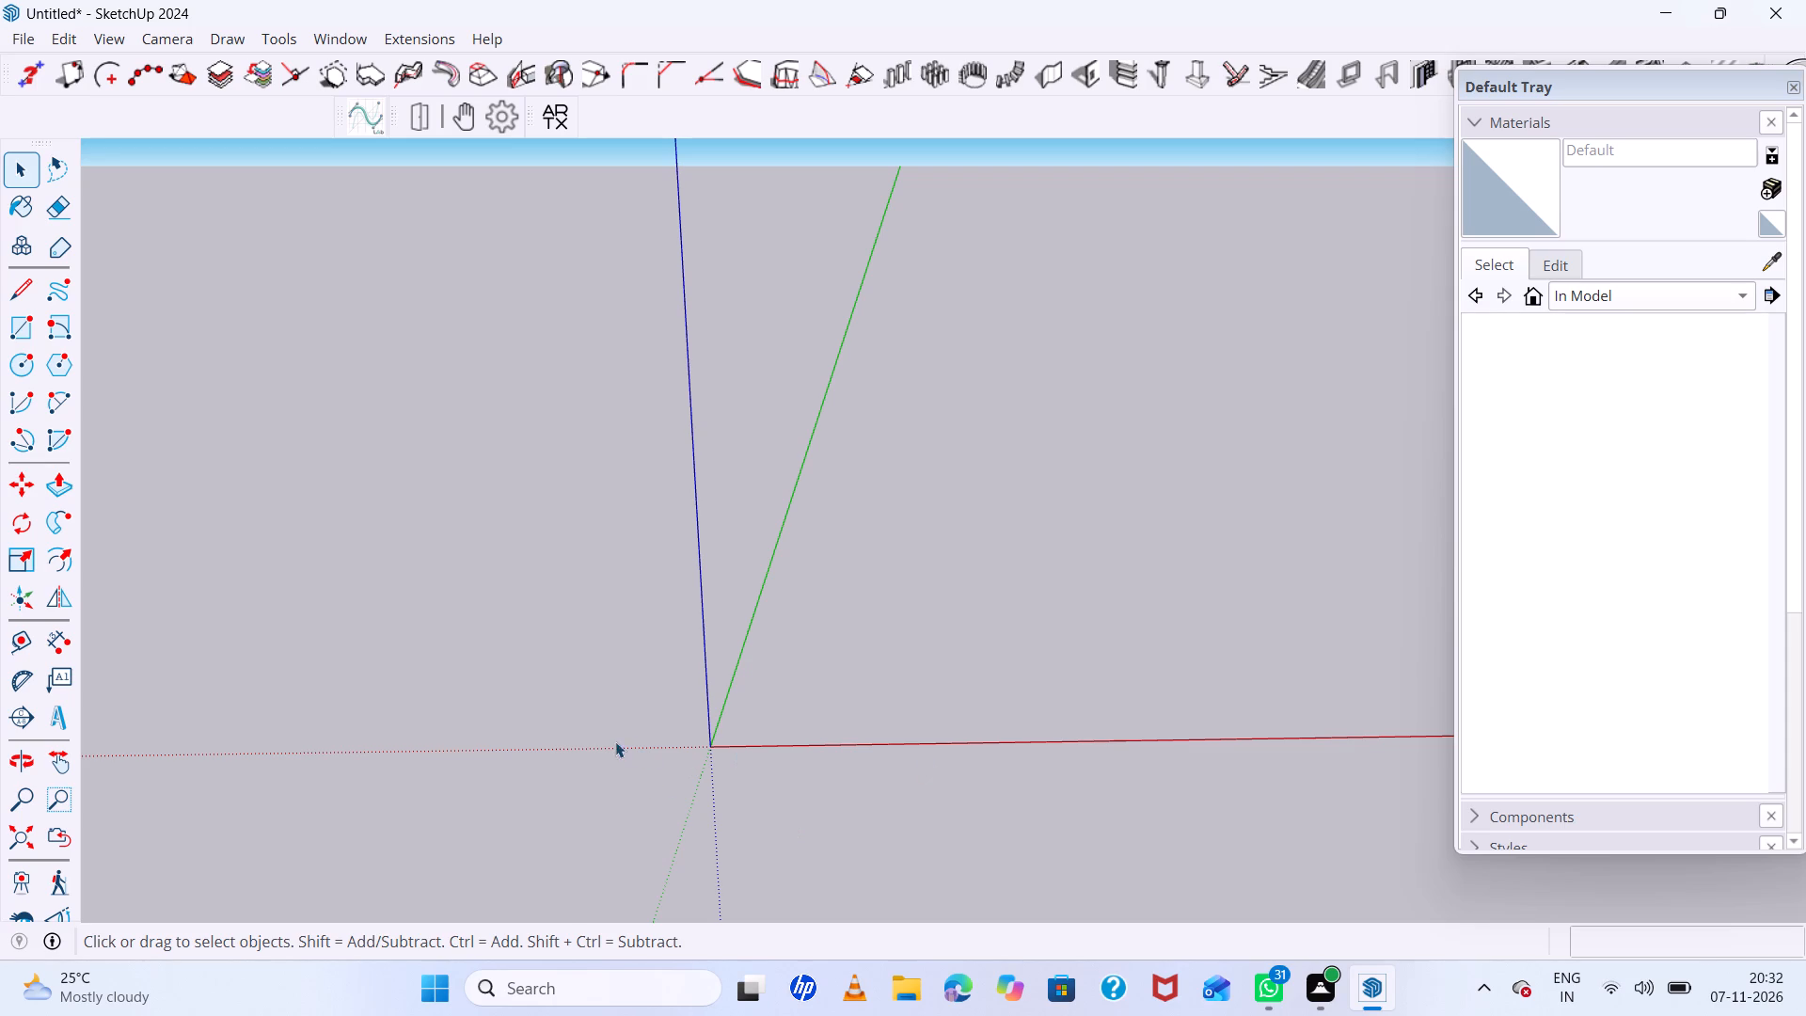
key("r")
left_click(719, 746)
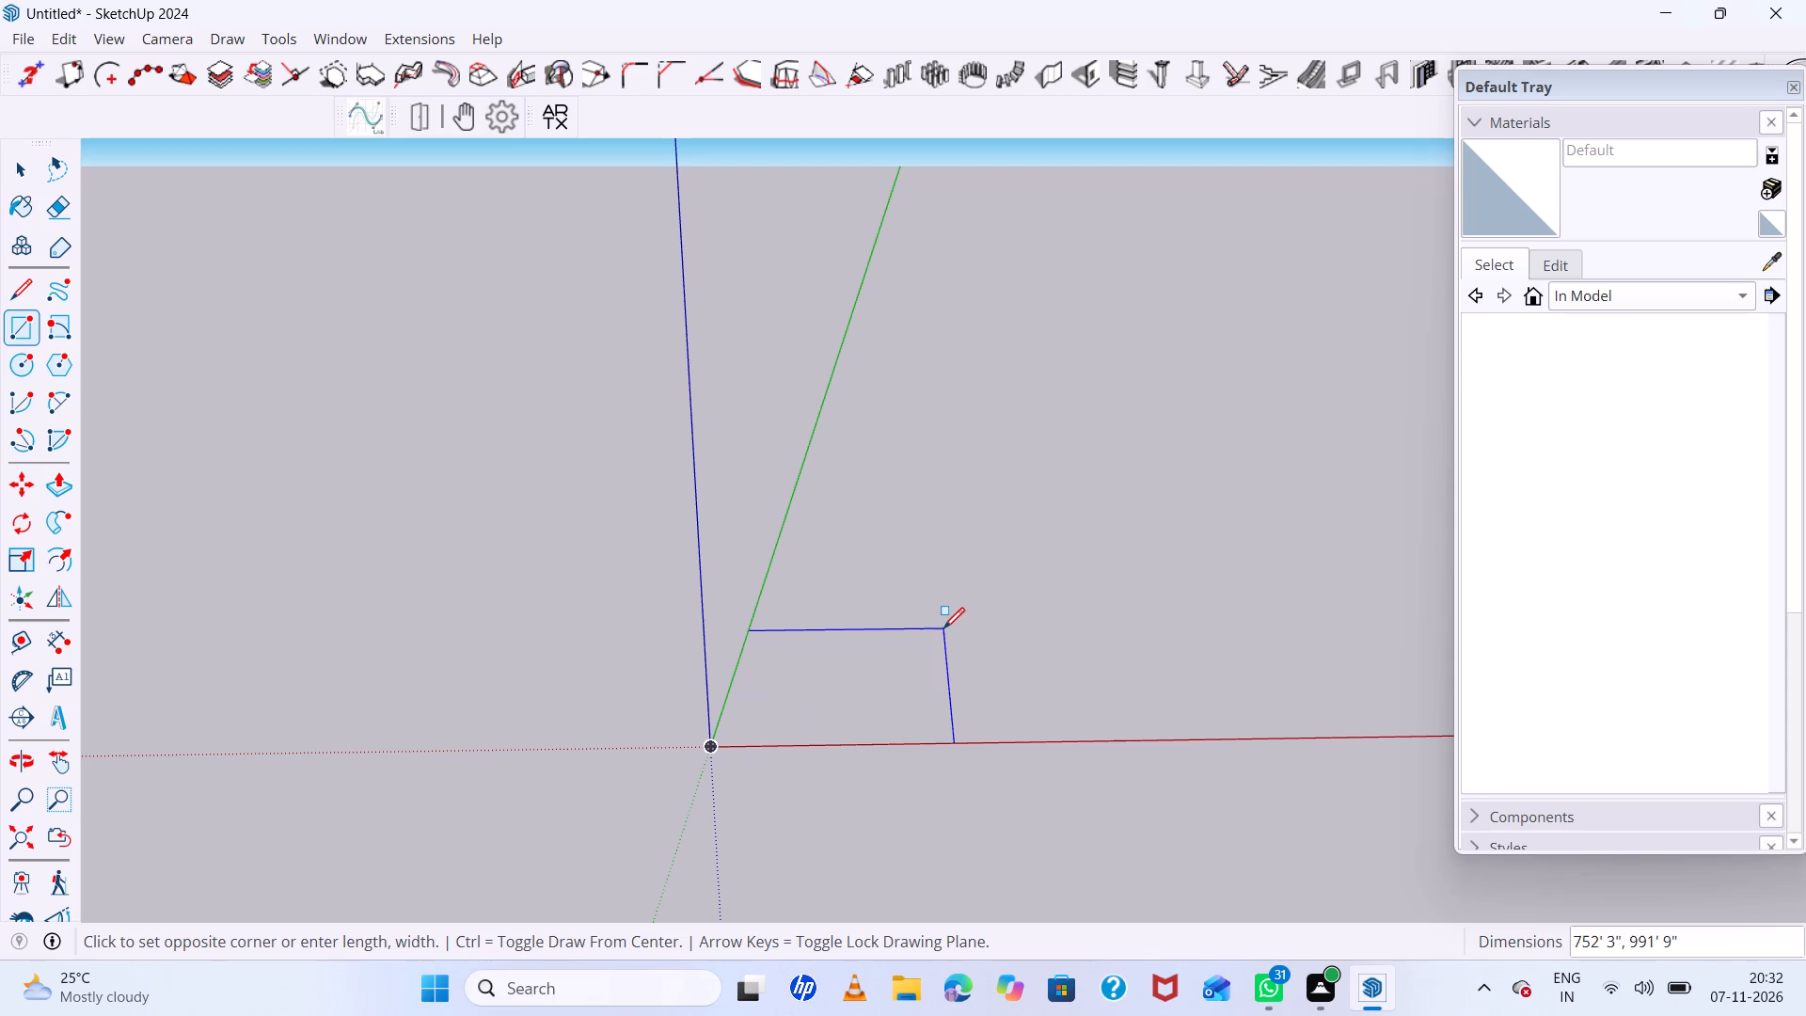
type("20")
type("',20'")
key("Return")
scroll(715, 734, "up", 7)
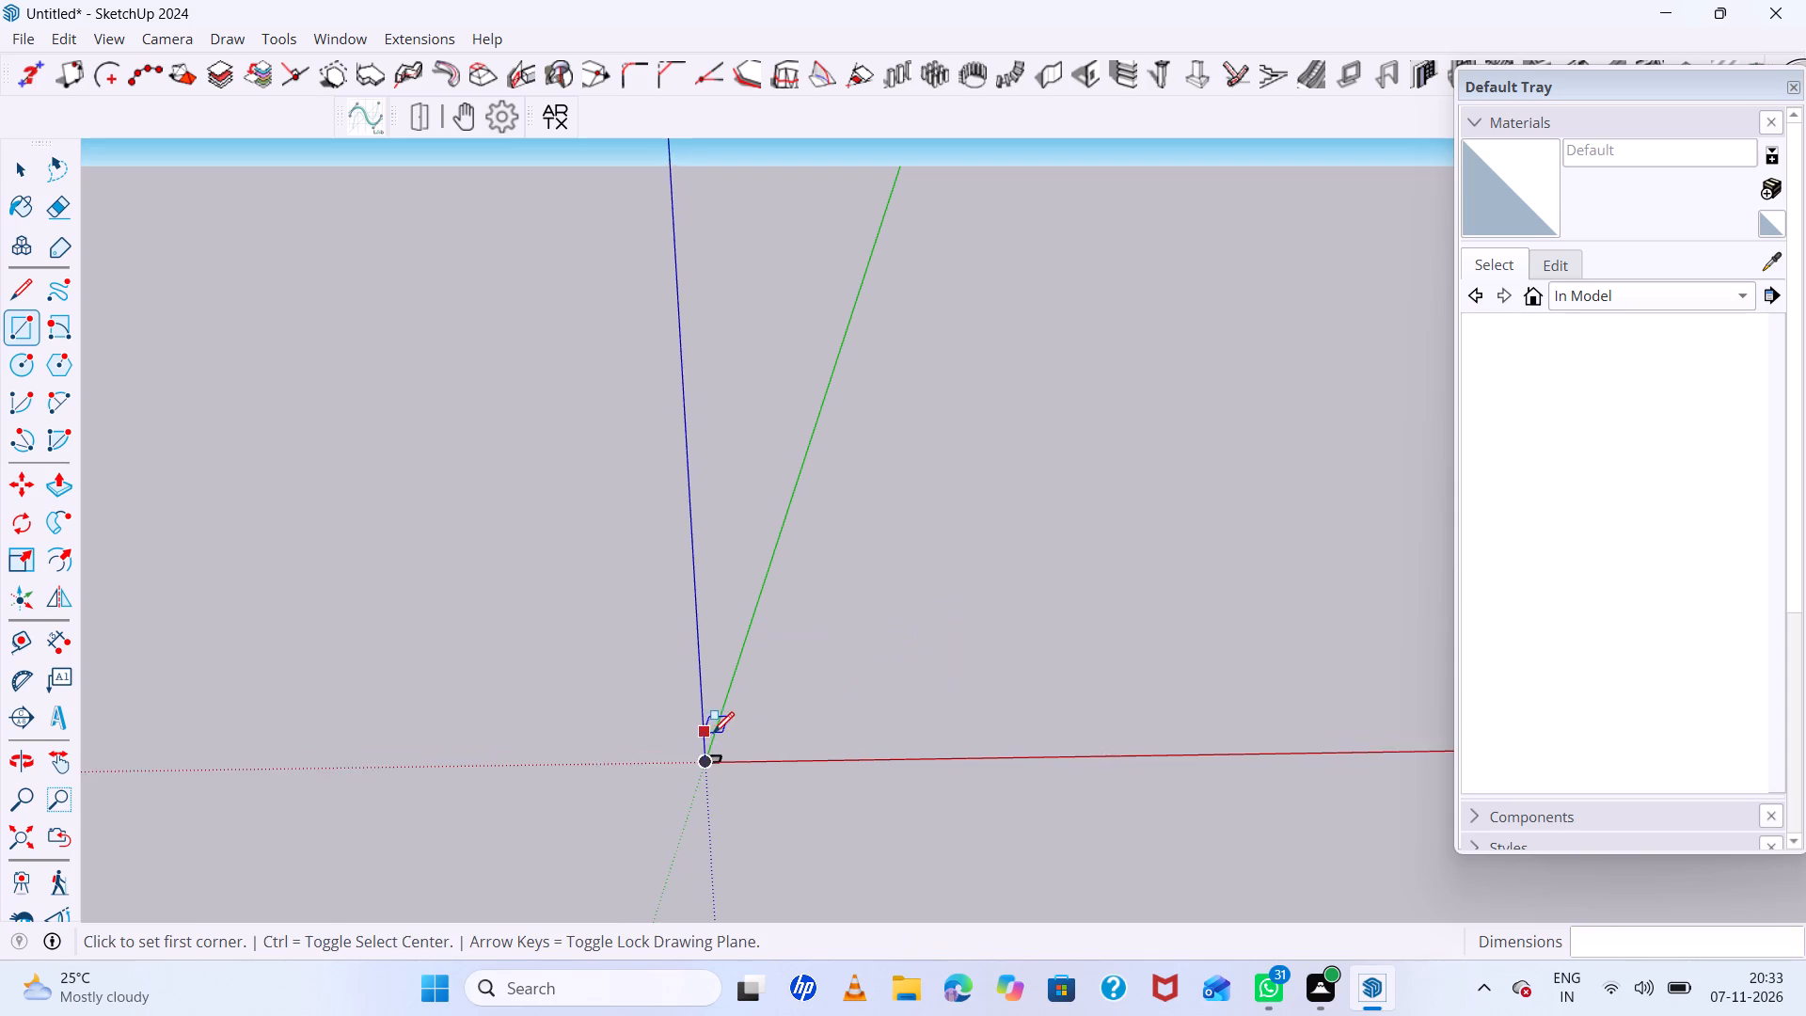
scroll(713, 733, "up", 20)
scroll(713, 733, "up", 11)
scroll(796, 788, "down", 1)
middle_click_drag(796, 789, 792, 849)
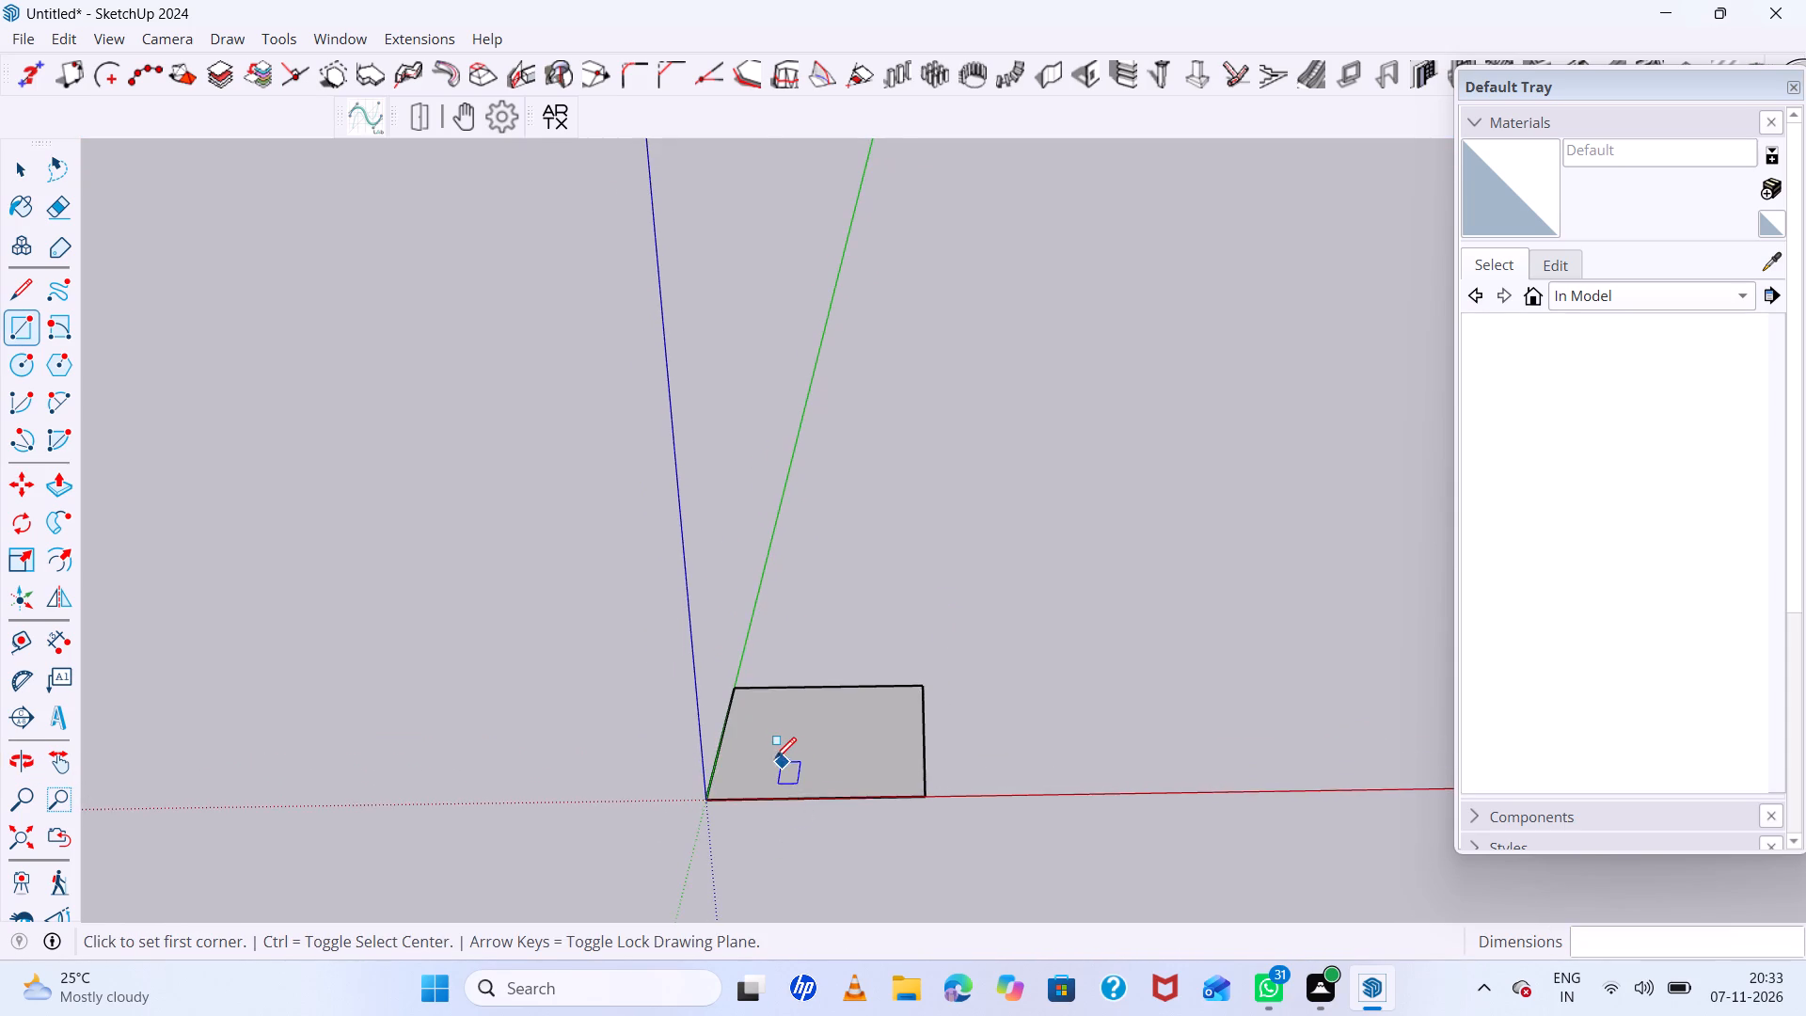
scroll(774, 756, "up", 7)
key("space")
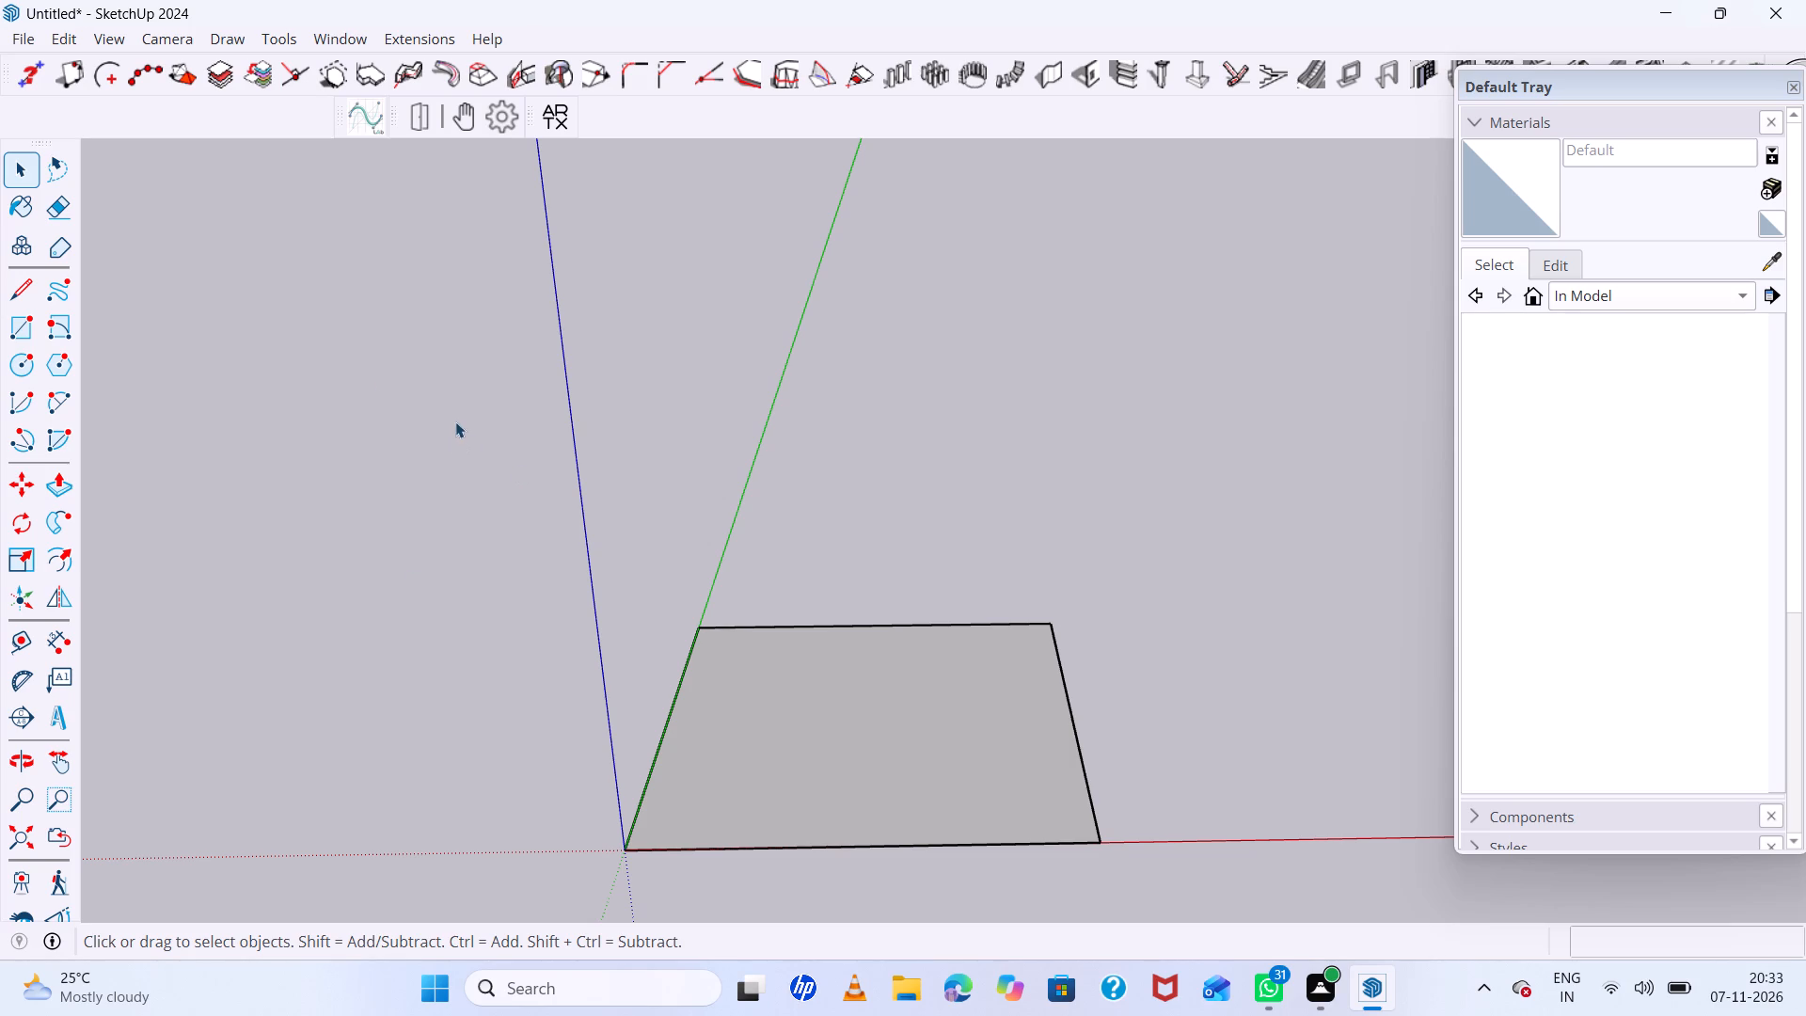
Offset the square's outline inward by 6" to form a border.
key("f")
left_click(671, 723)
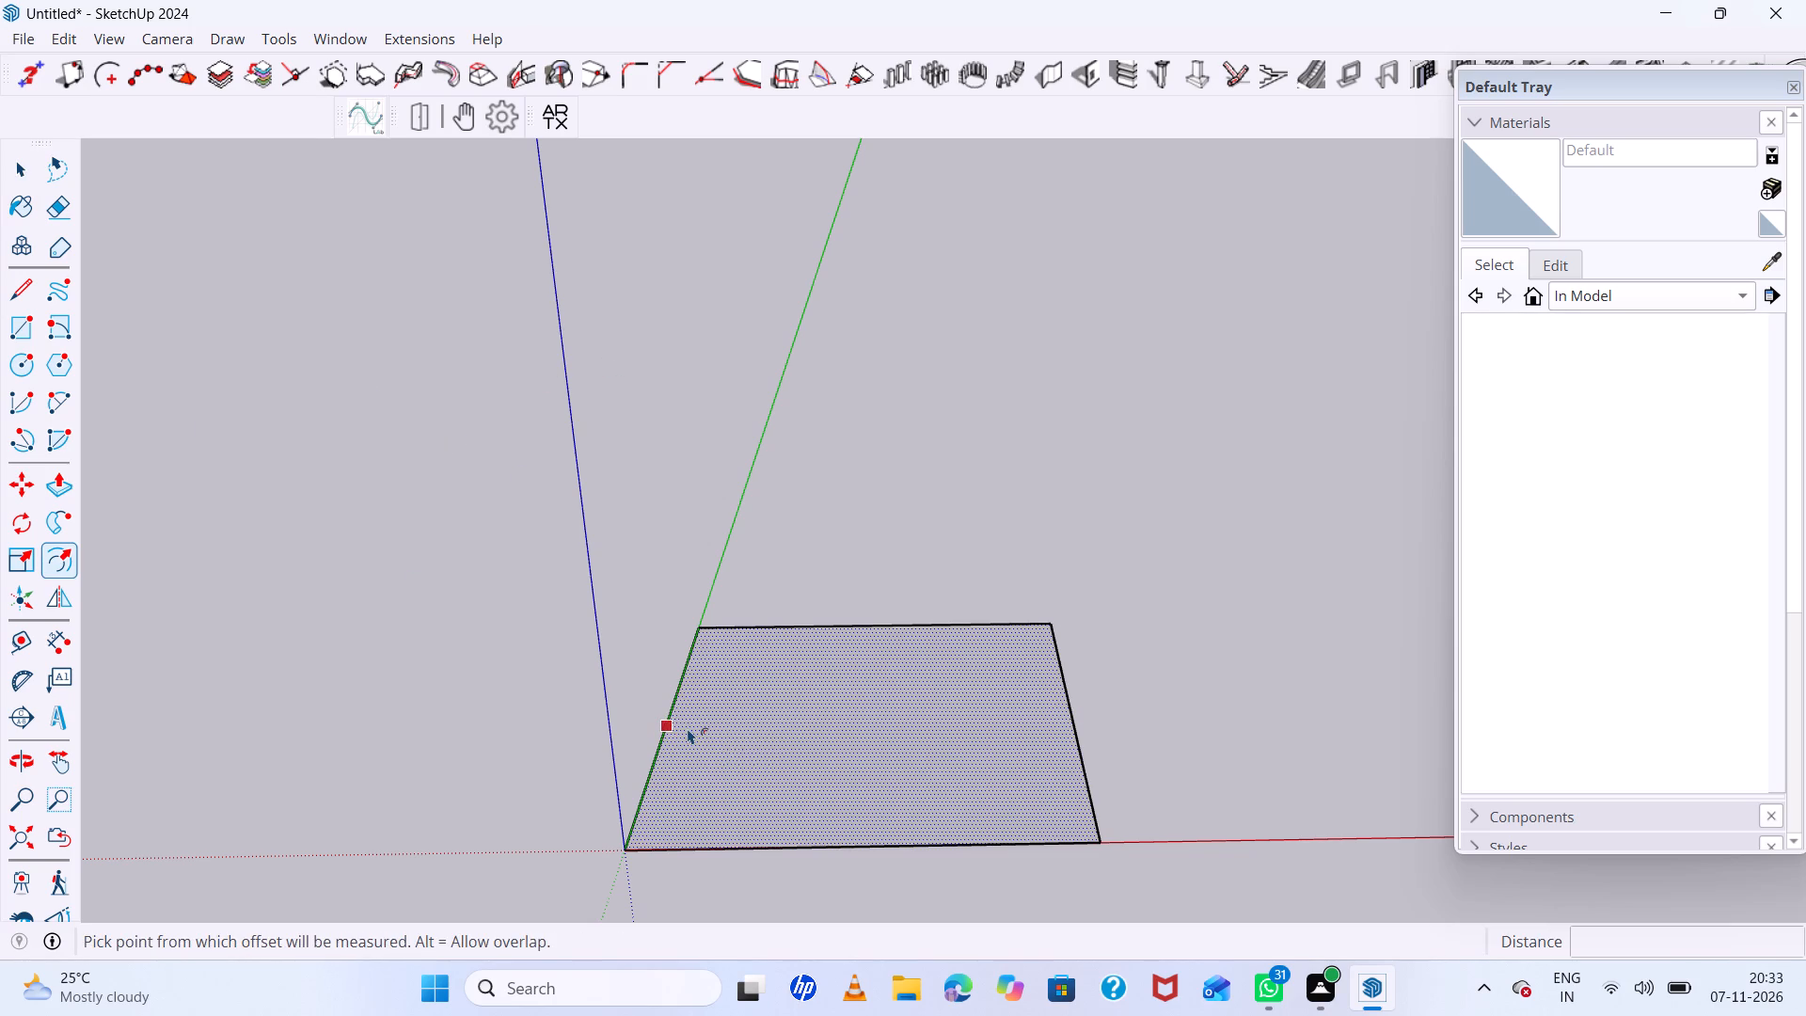
left_click(676, 728)
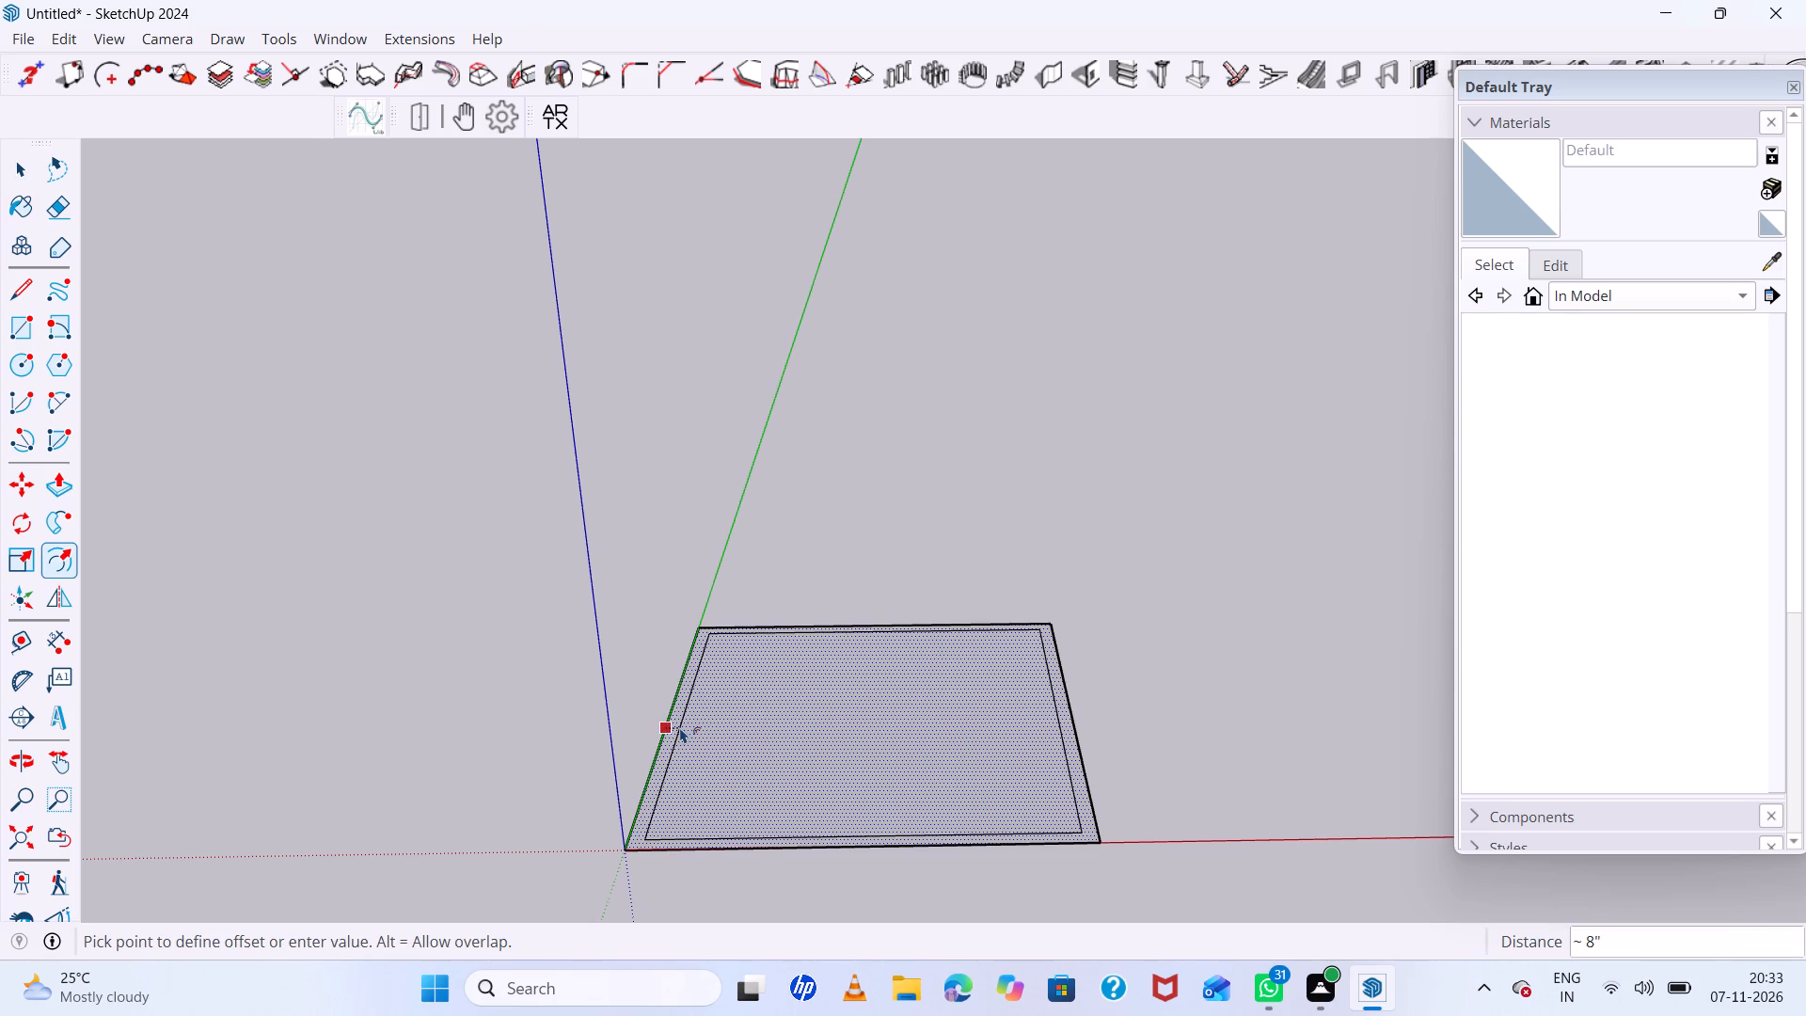
key("6")
key("Return")
key("space")
Place a guide parallel to the square's green-axis edge, 10' away across the middle of the face.
scroll(717, 775, "up", 8)
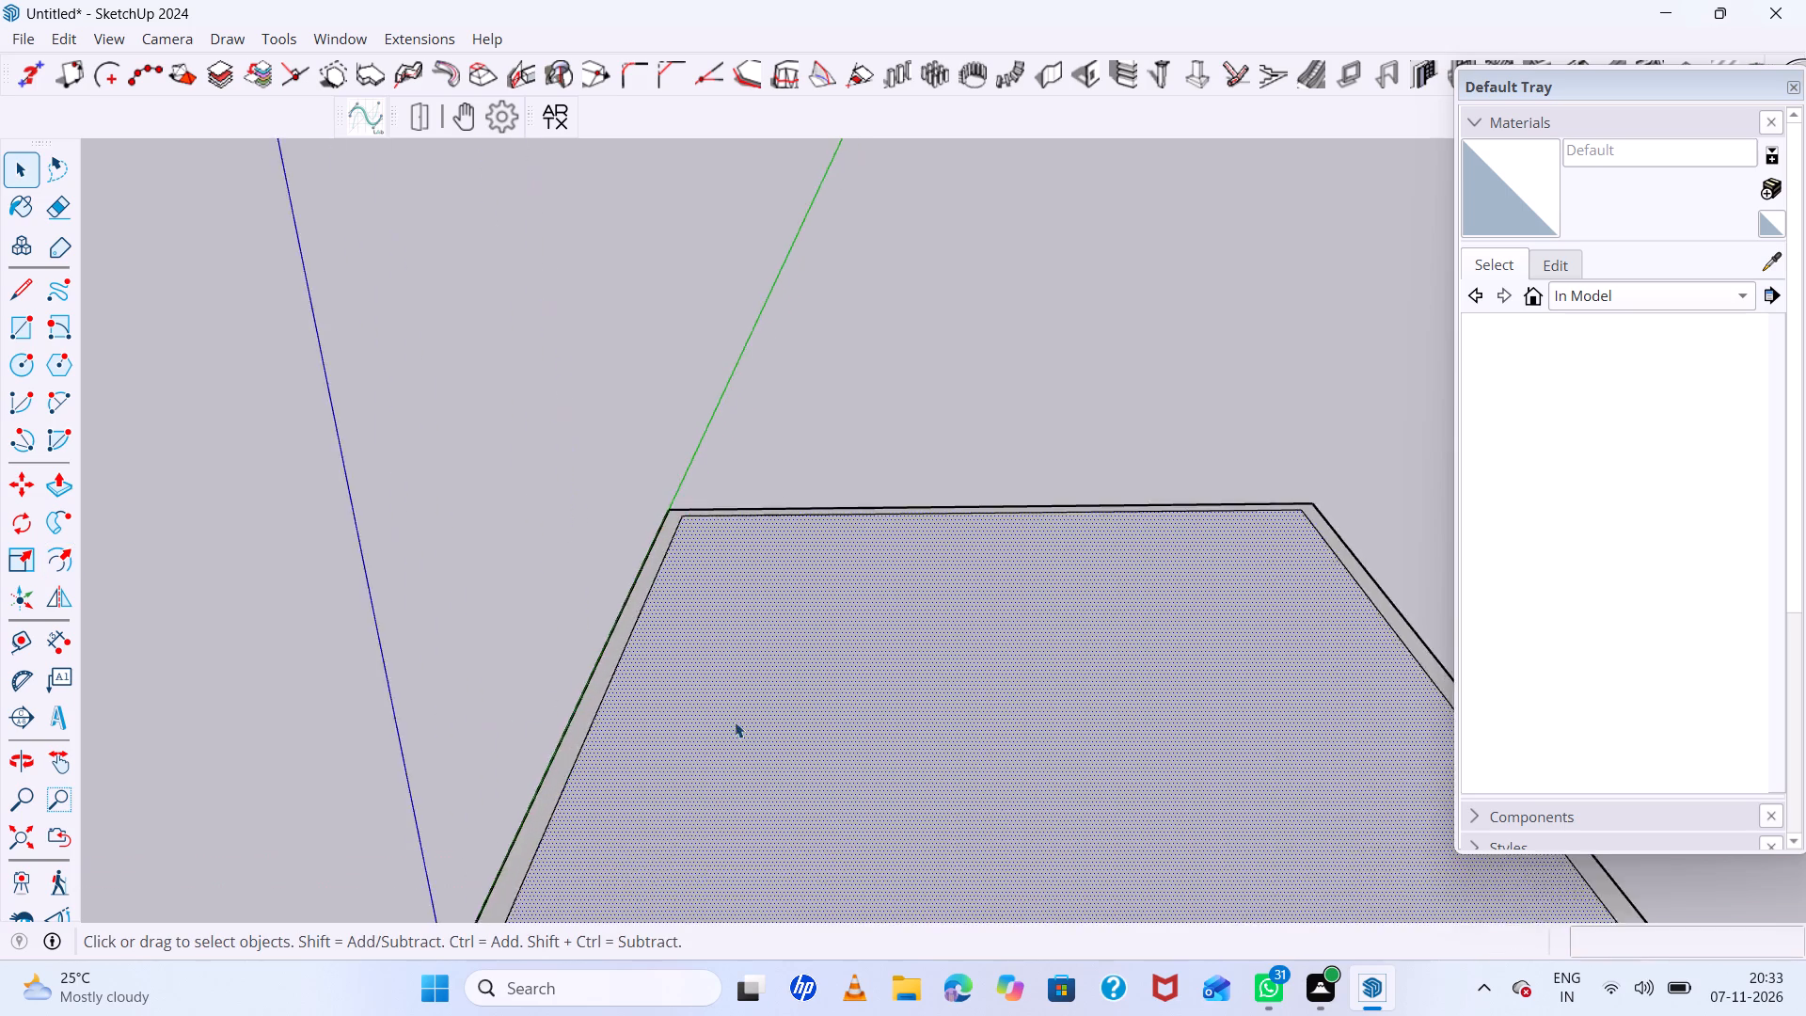
scroll(726, 700, "down", 11)
middle_click_drag(708, 627, 686, 926)
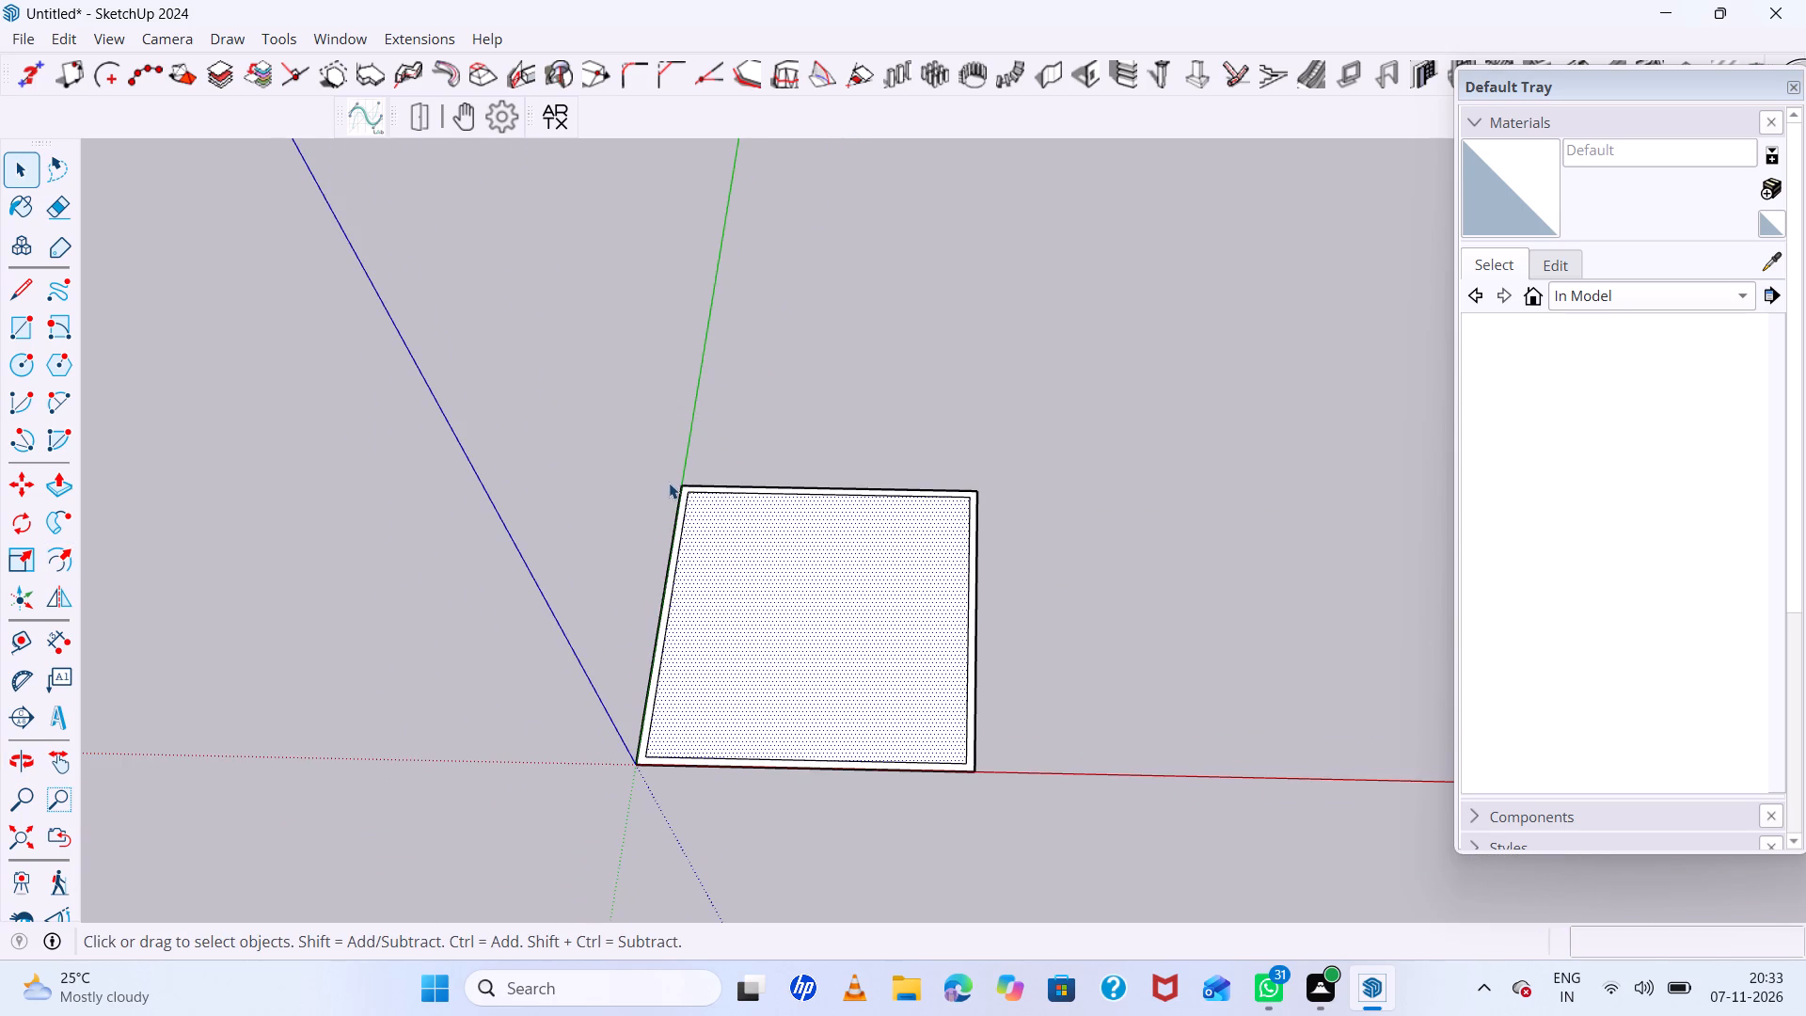
key("t")
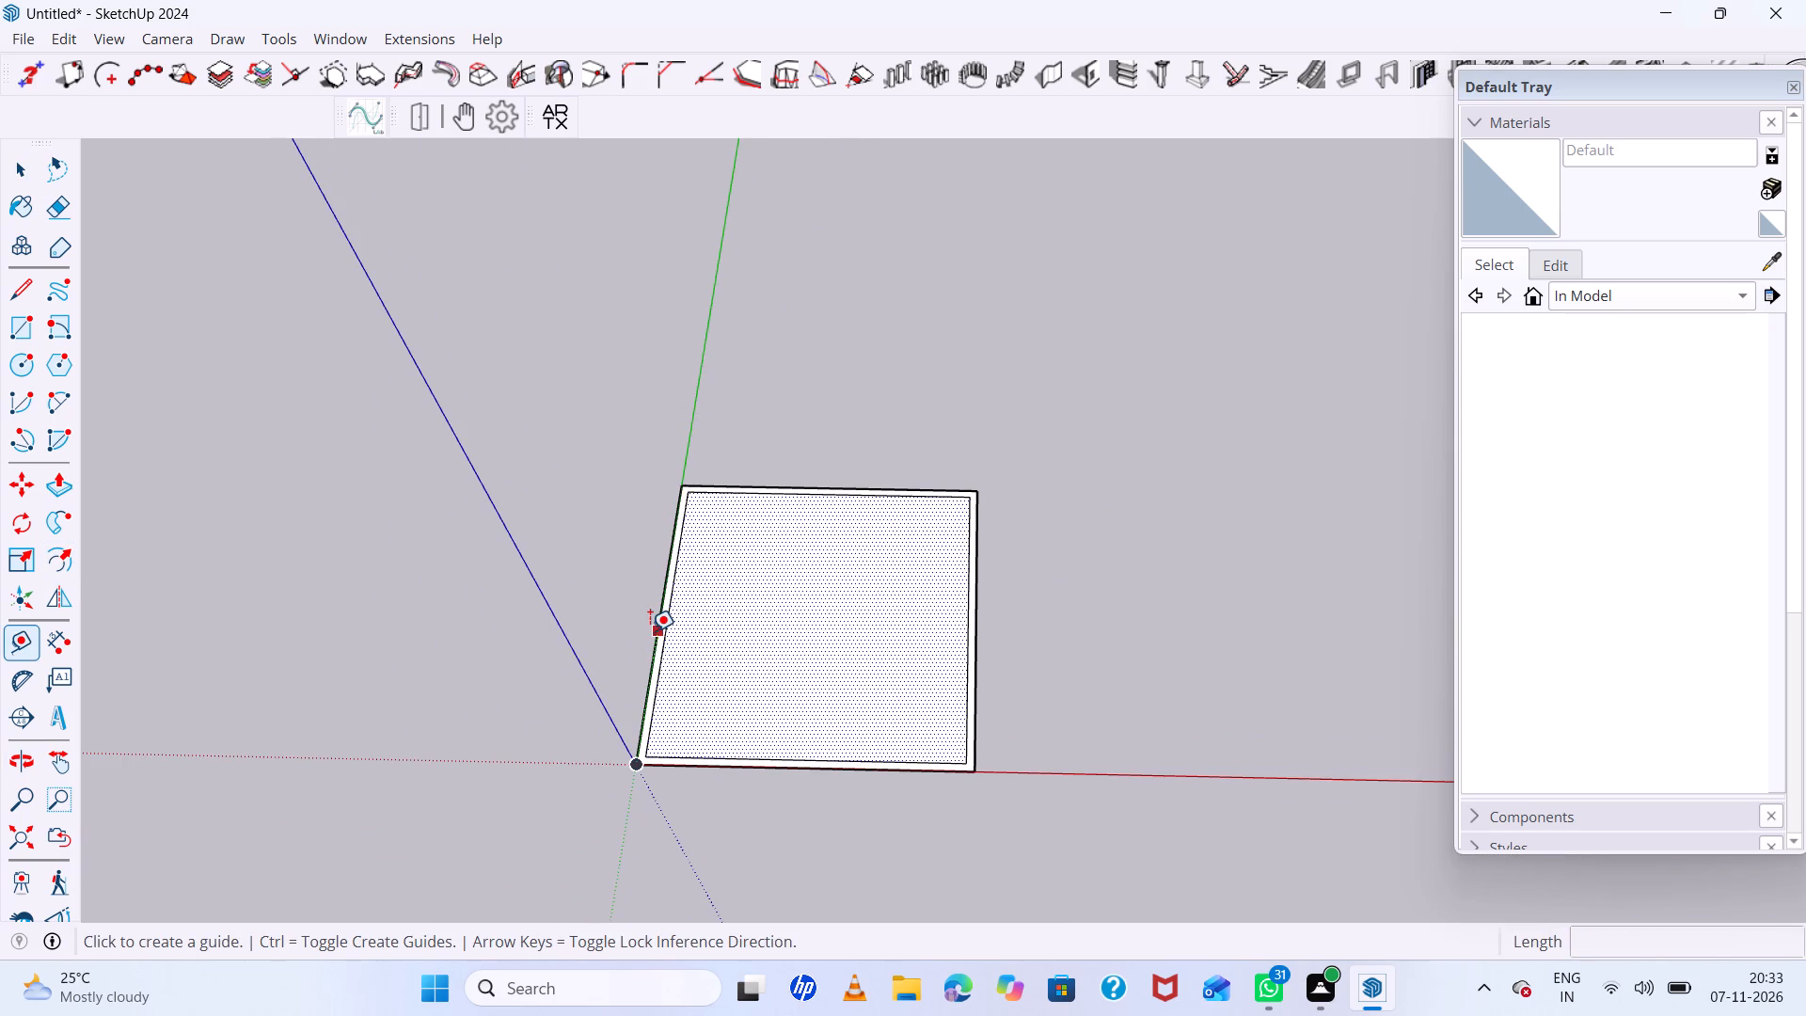
left_click(650, 630)
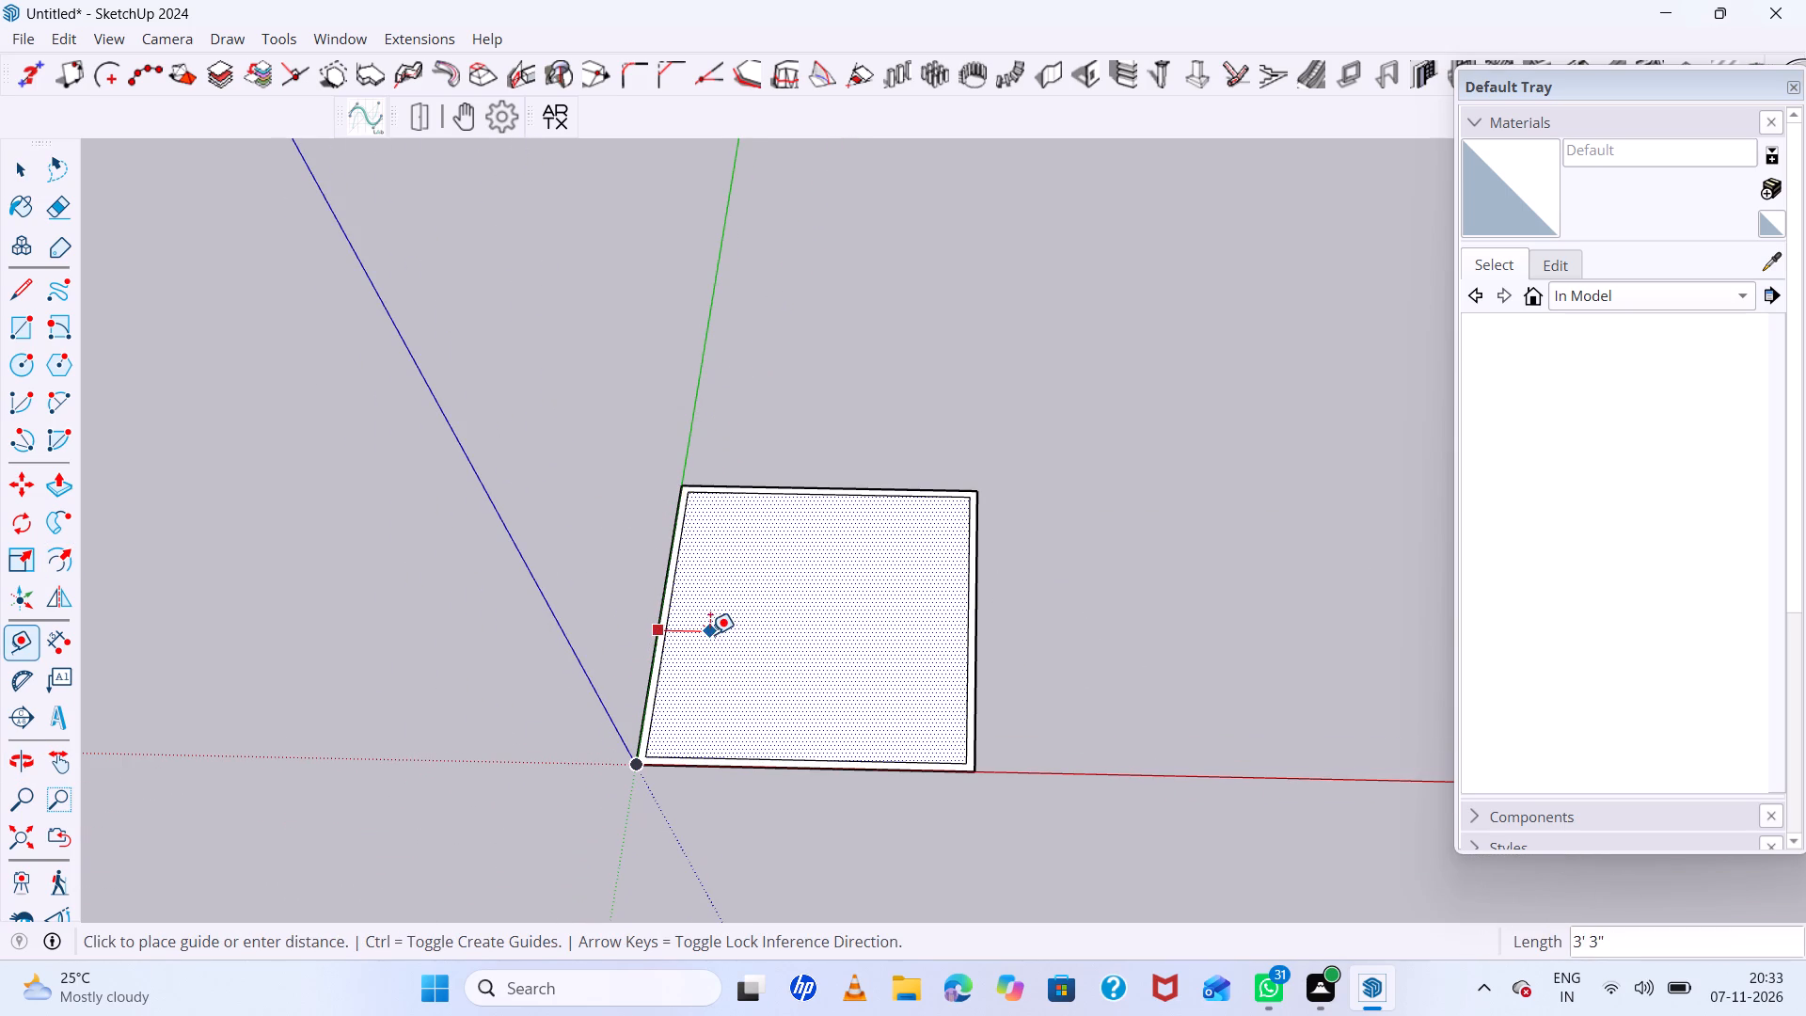
key("space")
key("t")
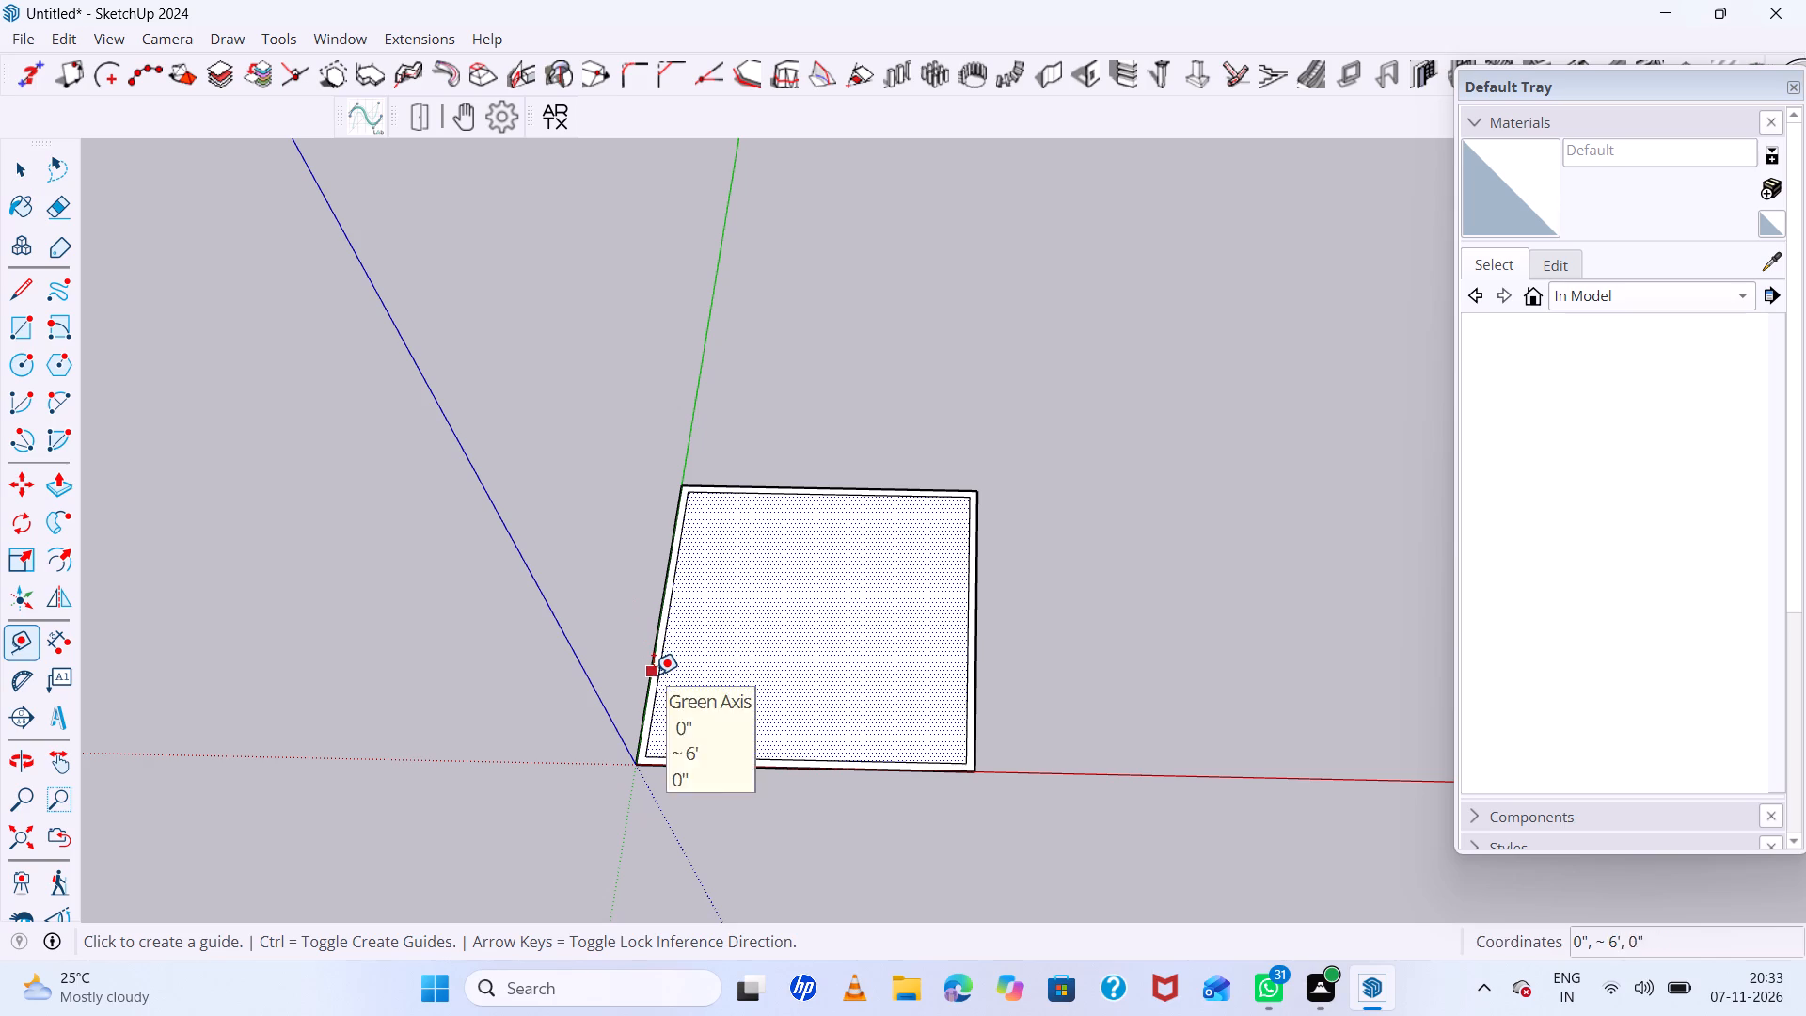
left_click(654, 675)
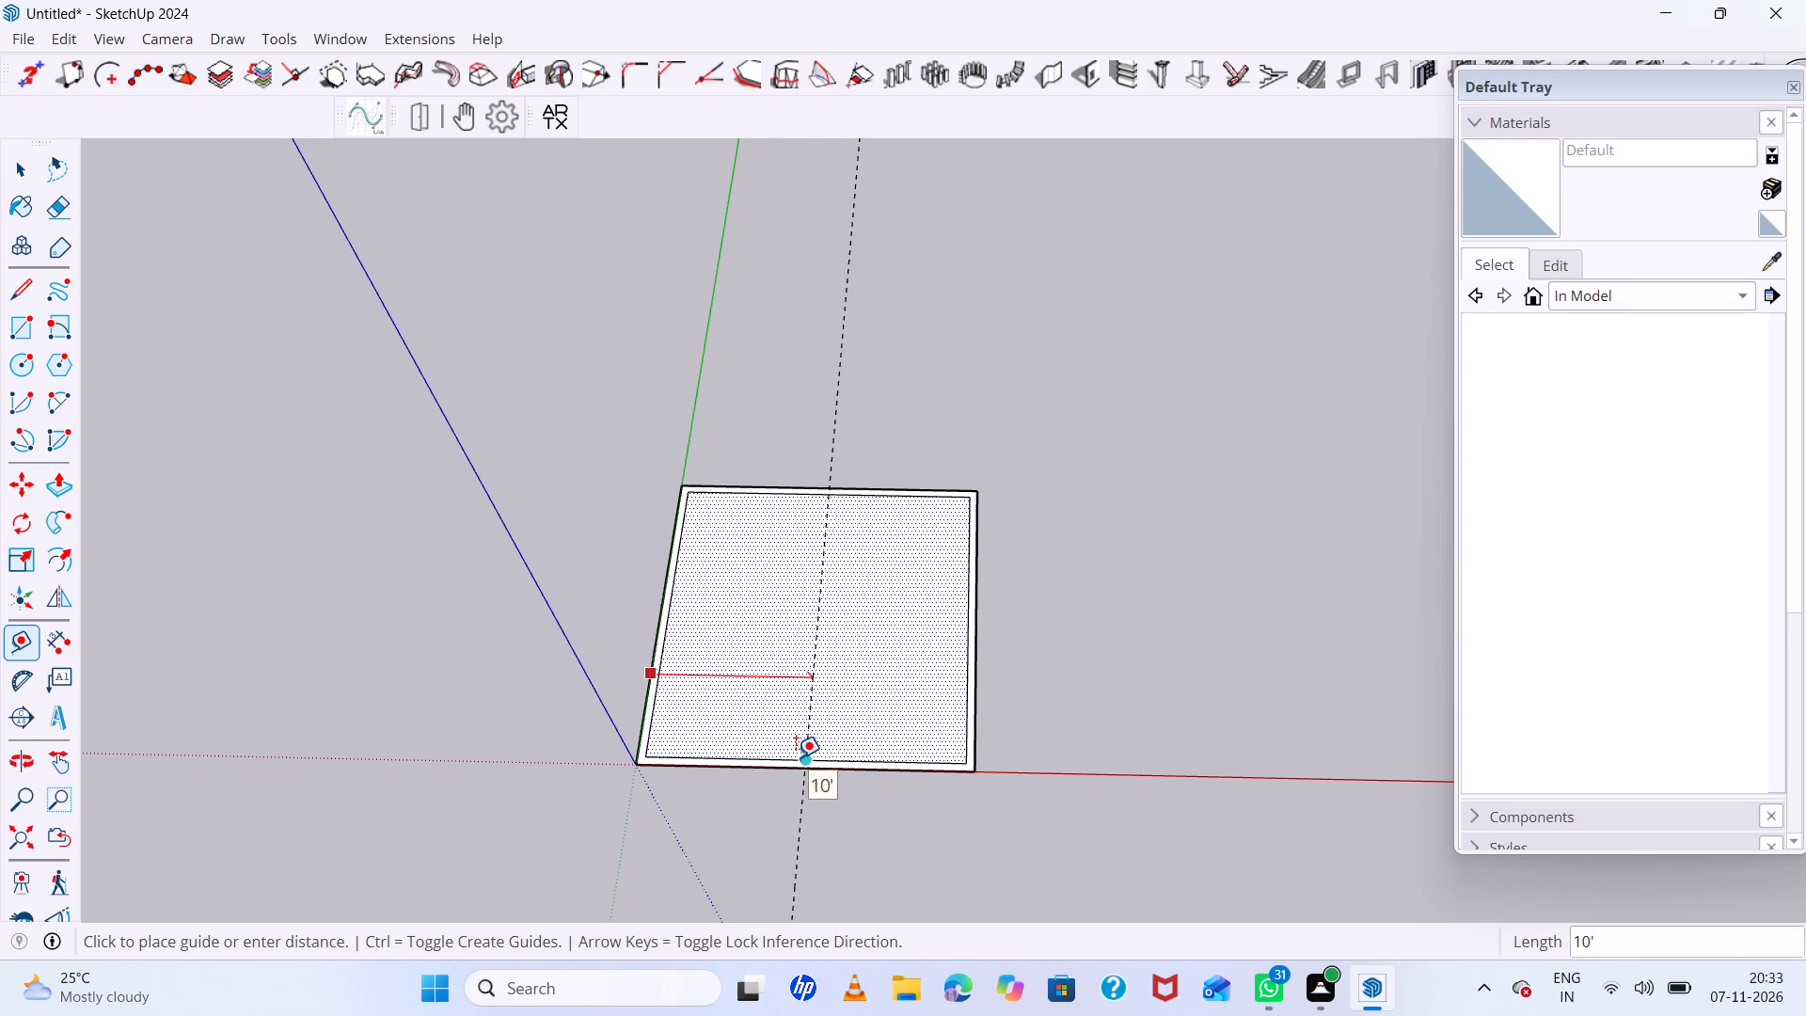
left_click(799, 757)
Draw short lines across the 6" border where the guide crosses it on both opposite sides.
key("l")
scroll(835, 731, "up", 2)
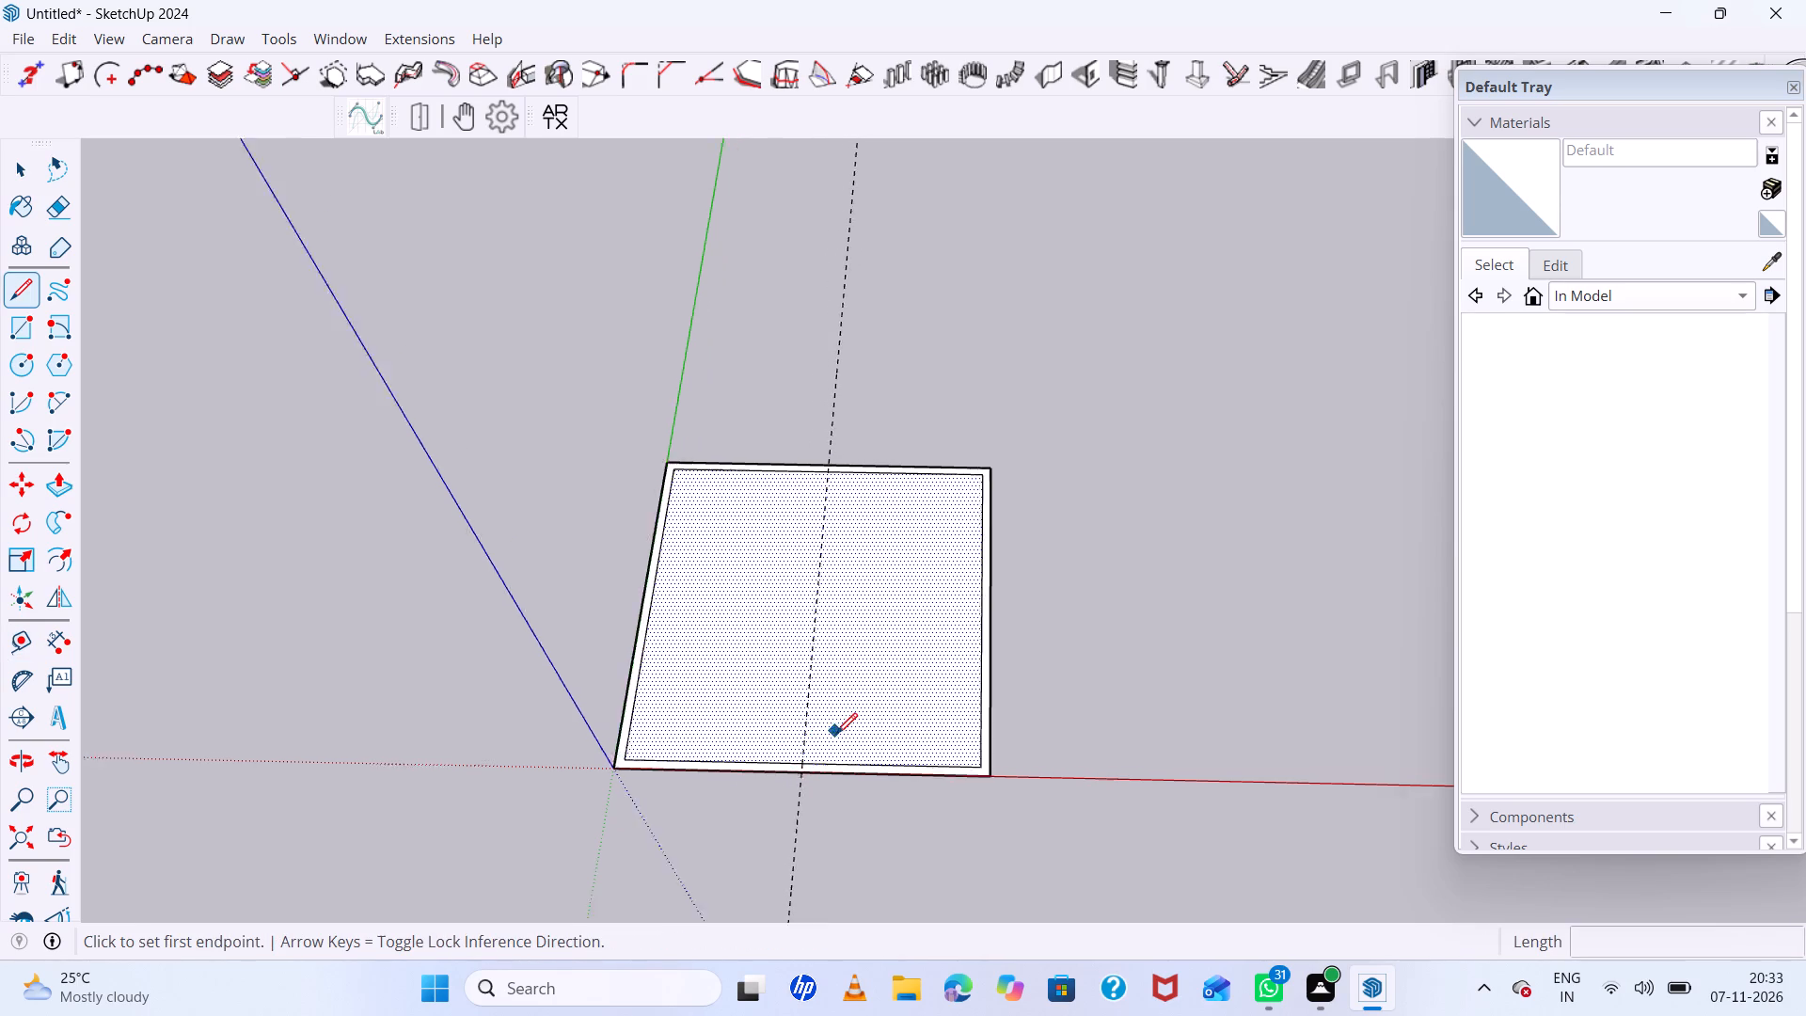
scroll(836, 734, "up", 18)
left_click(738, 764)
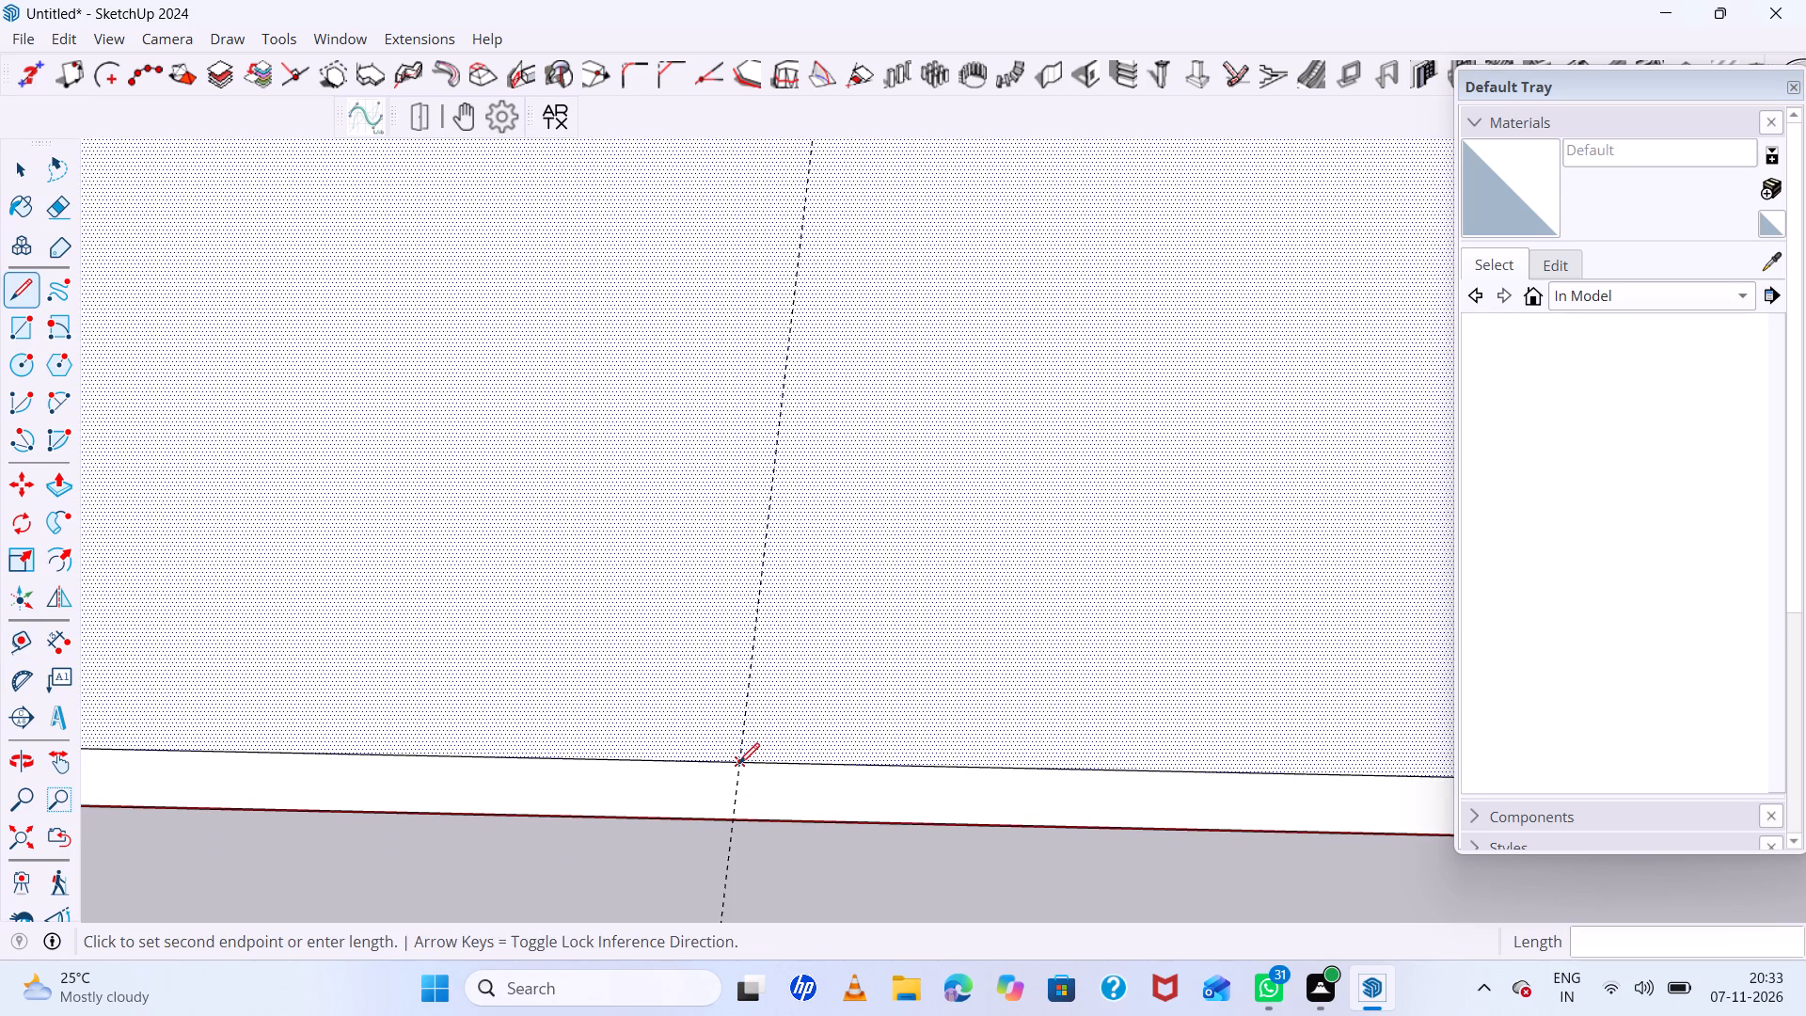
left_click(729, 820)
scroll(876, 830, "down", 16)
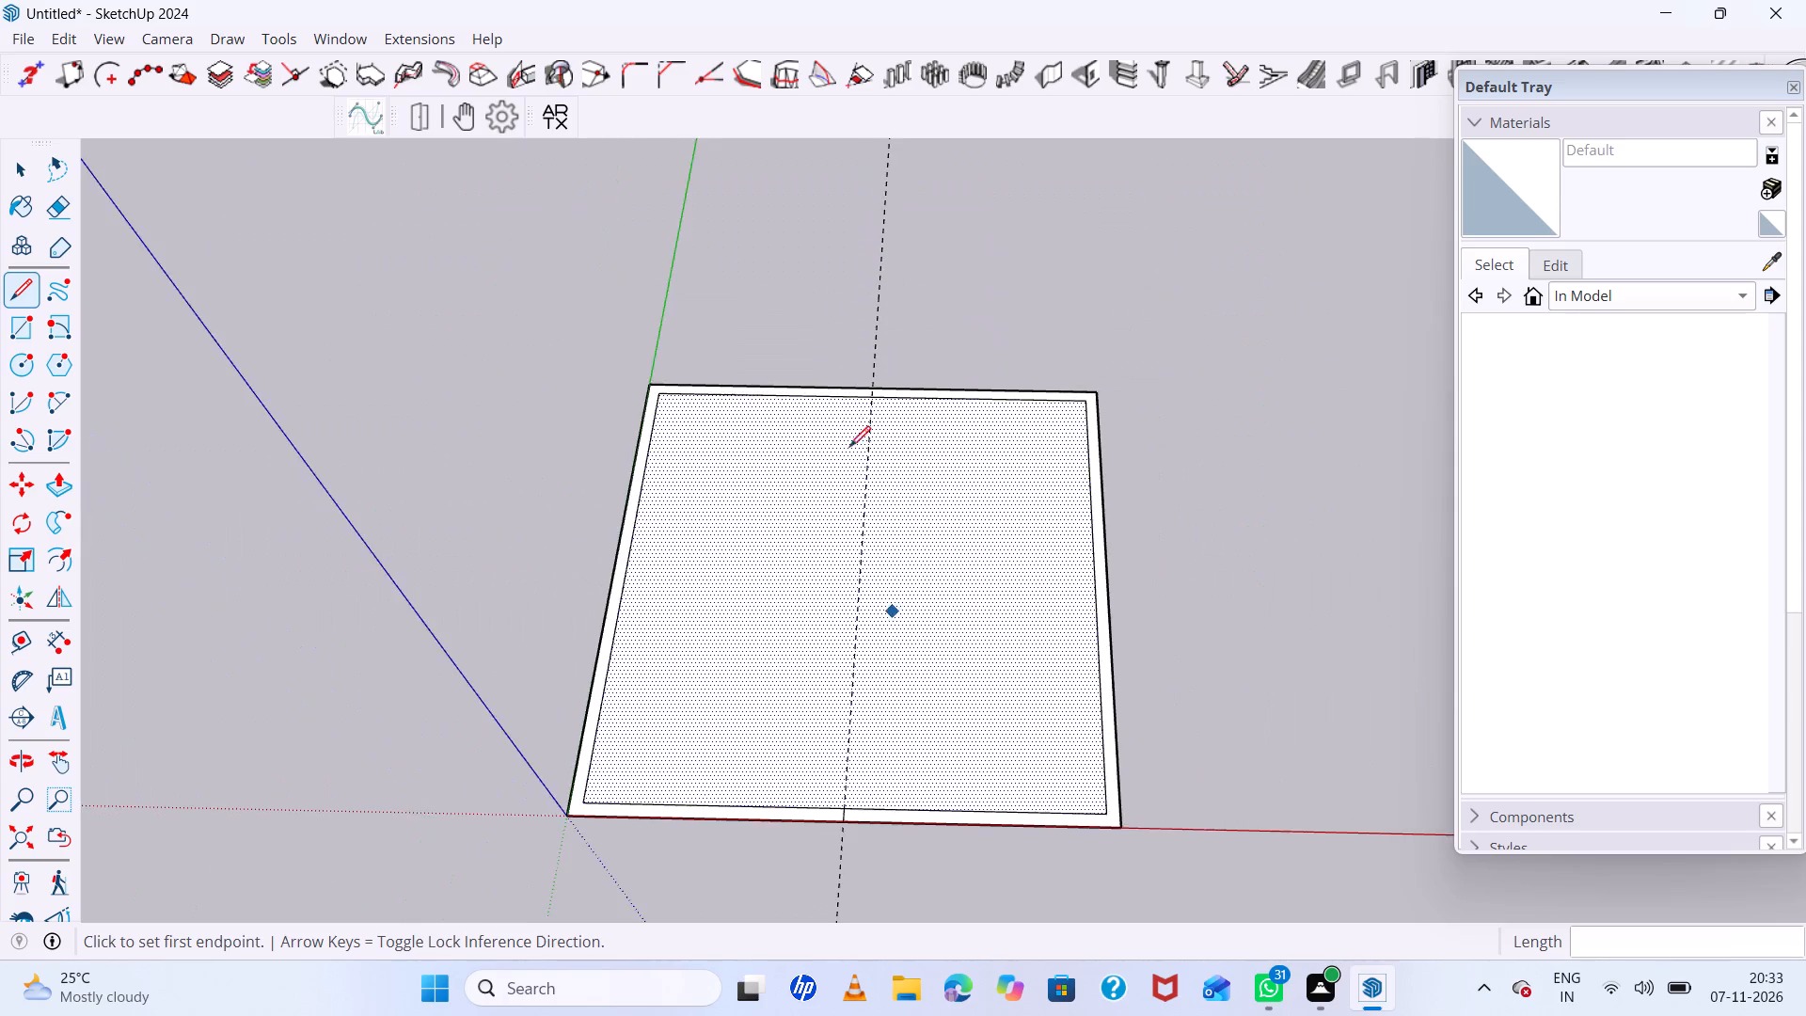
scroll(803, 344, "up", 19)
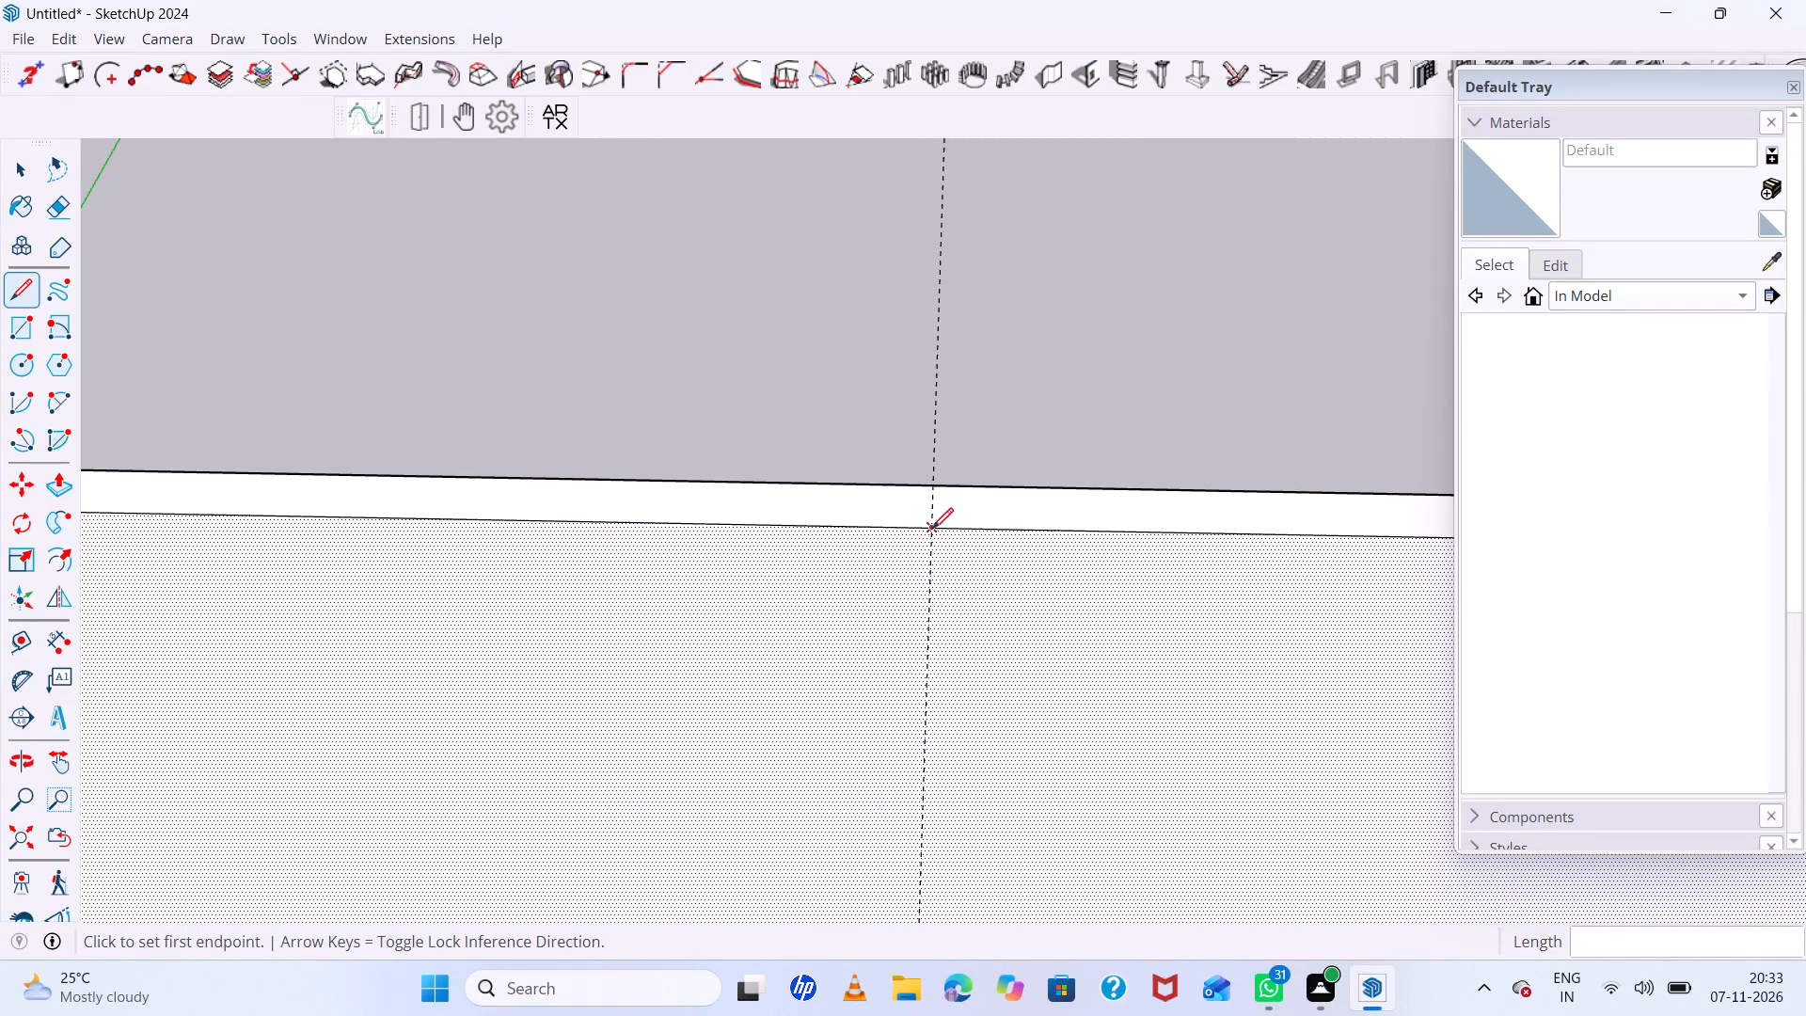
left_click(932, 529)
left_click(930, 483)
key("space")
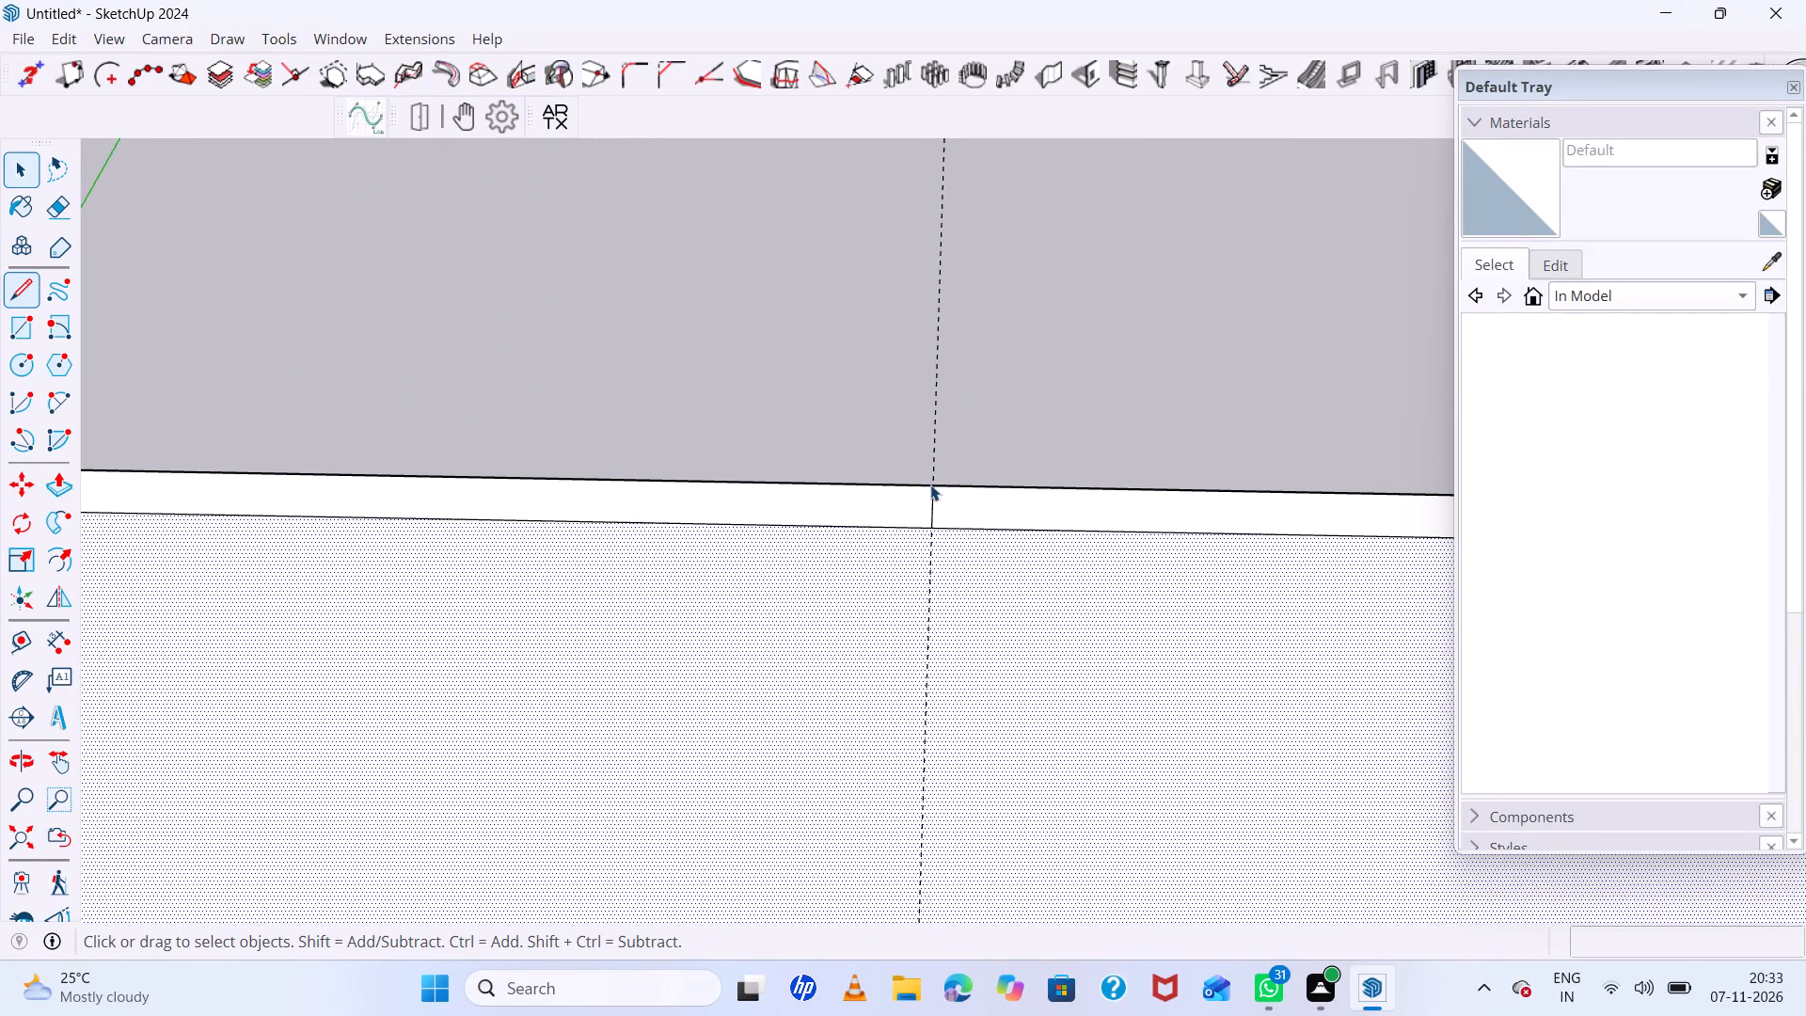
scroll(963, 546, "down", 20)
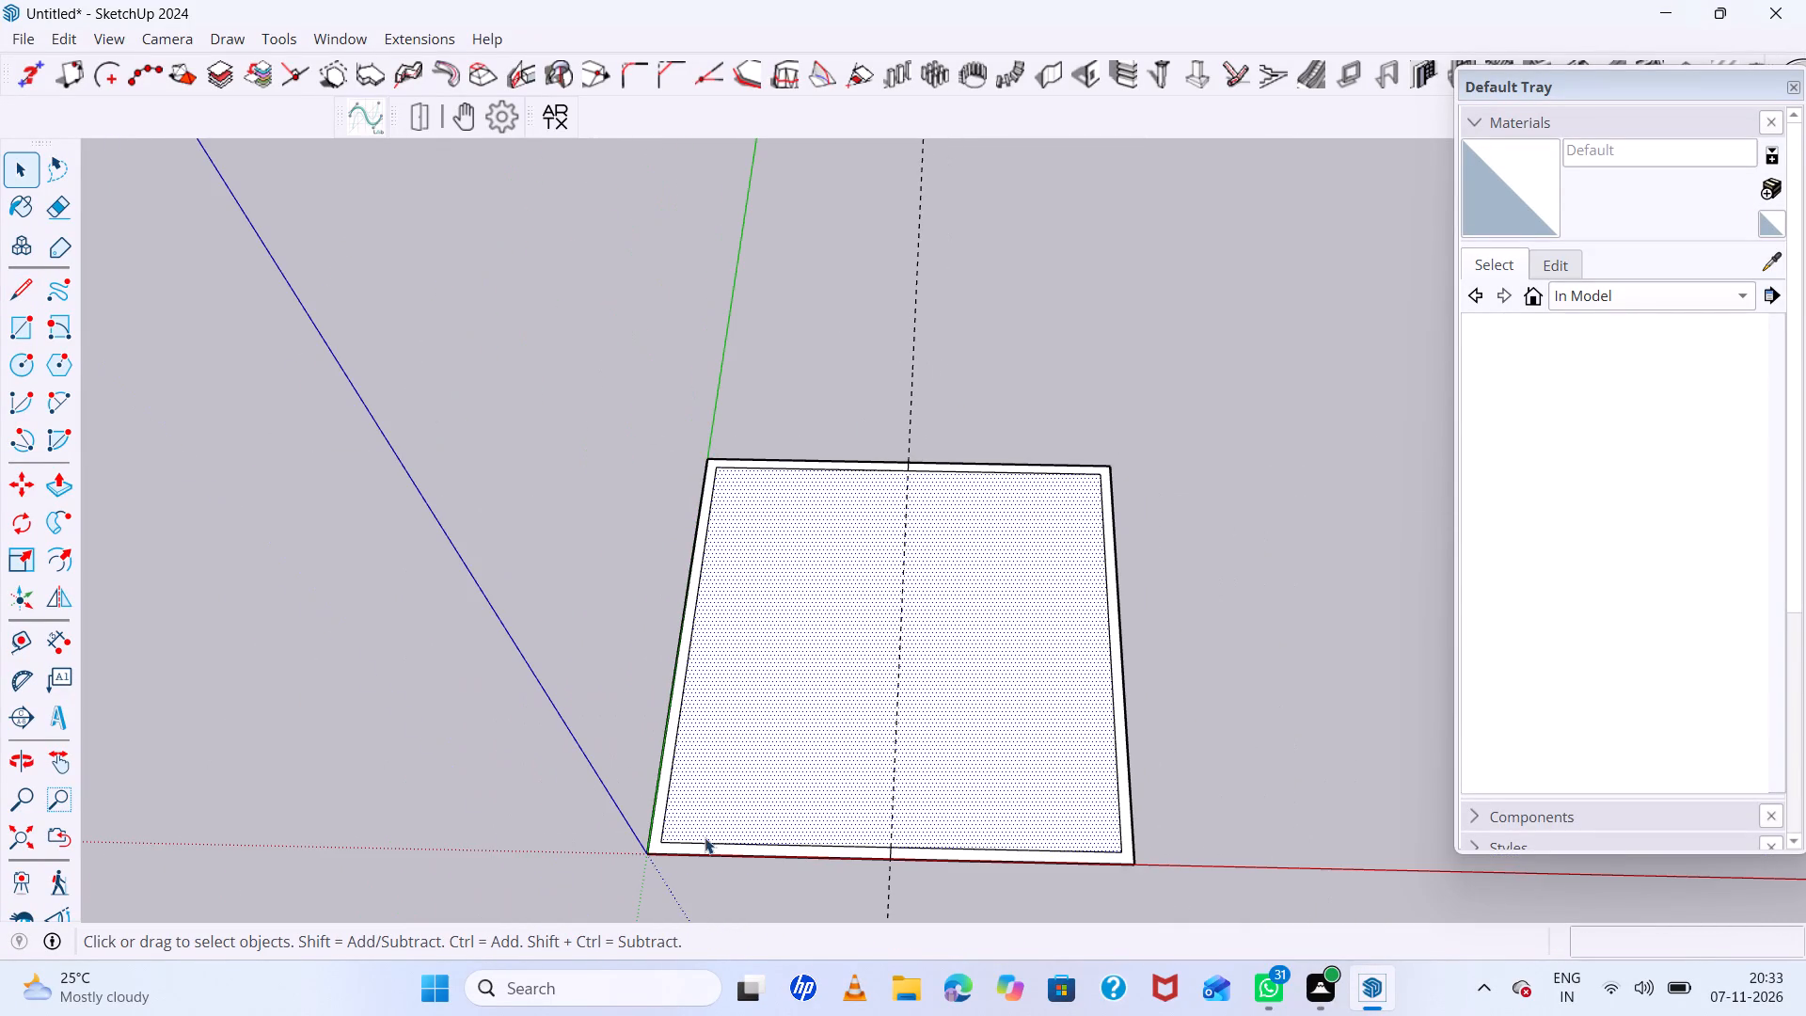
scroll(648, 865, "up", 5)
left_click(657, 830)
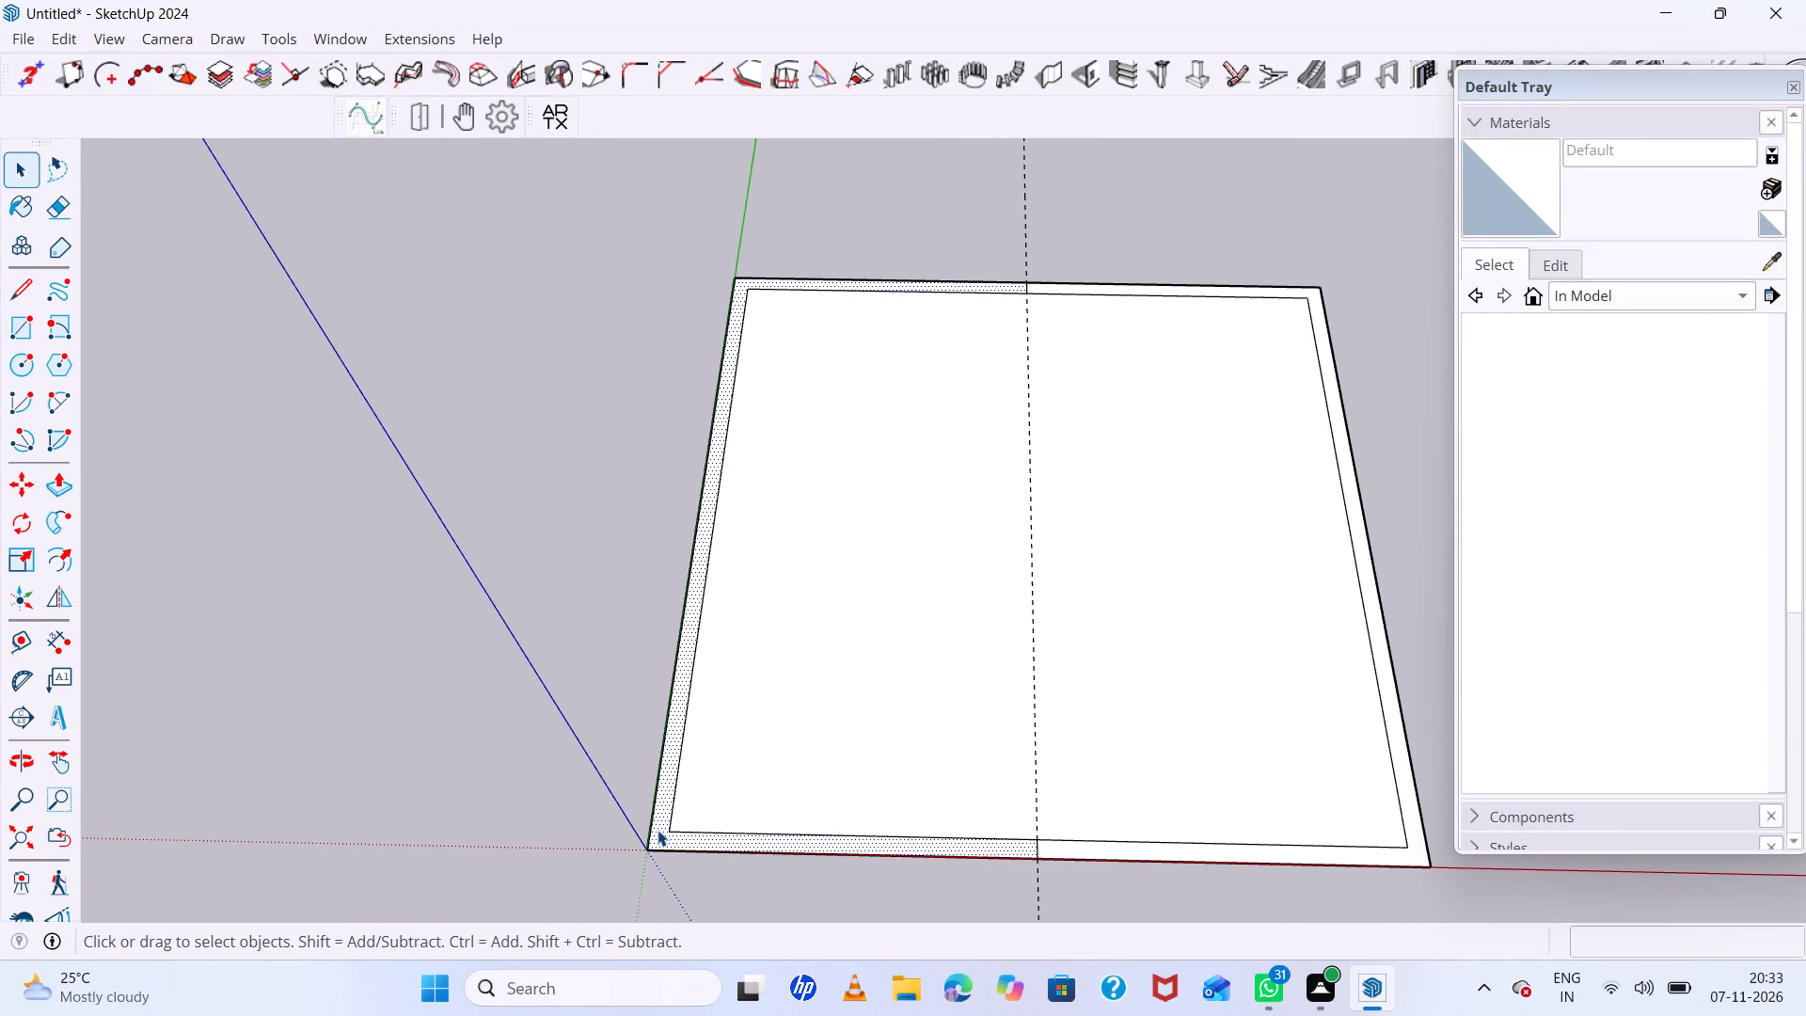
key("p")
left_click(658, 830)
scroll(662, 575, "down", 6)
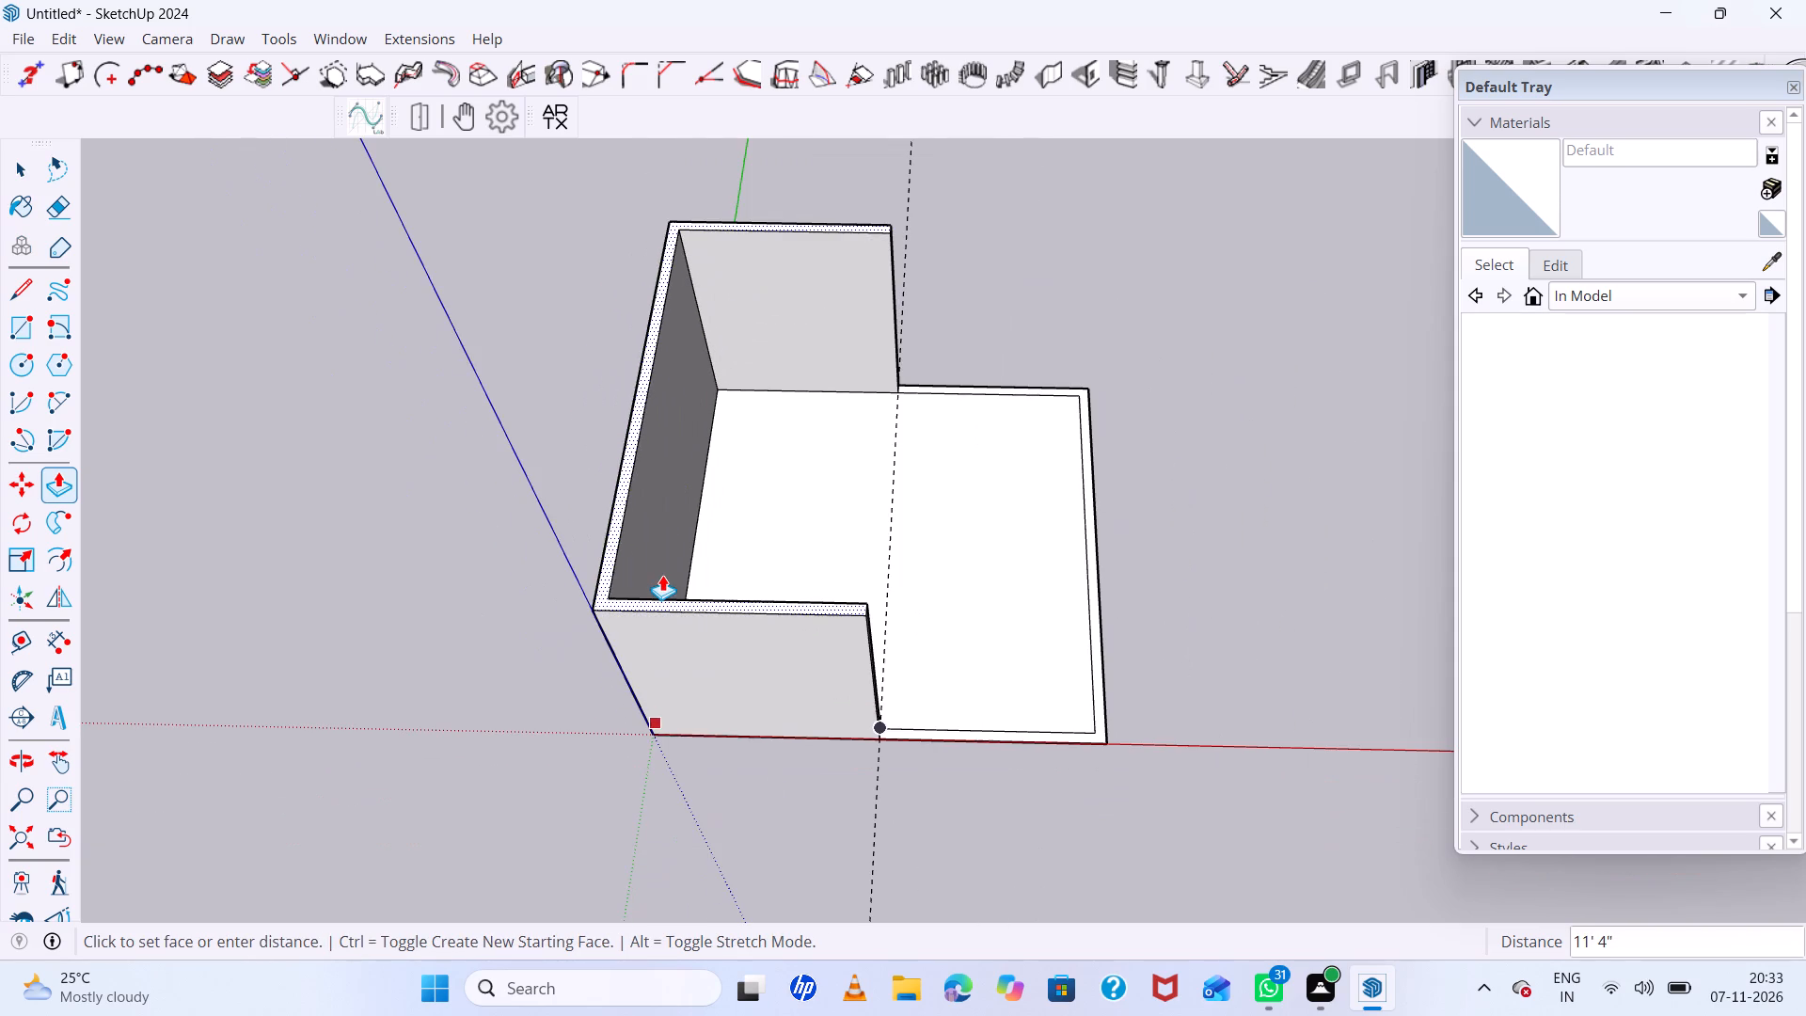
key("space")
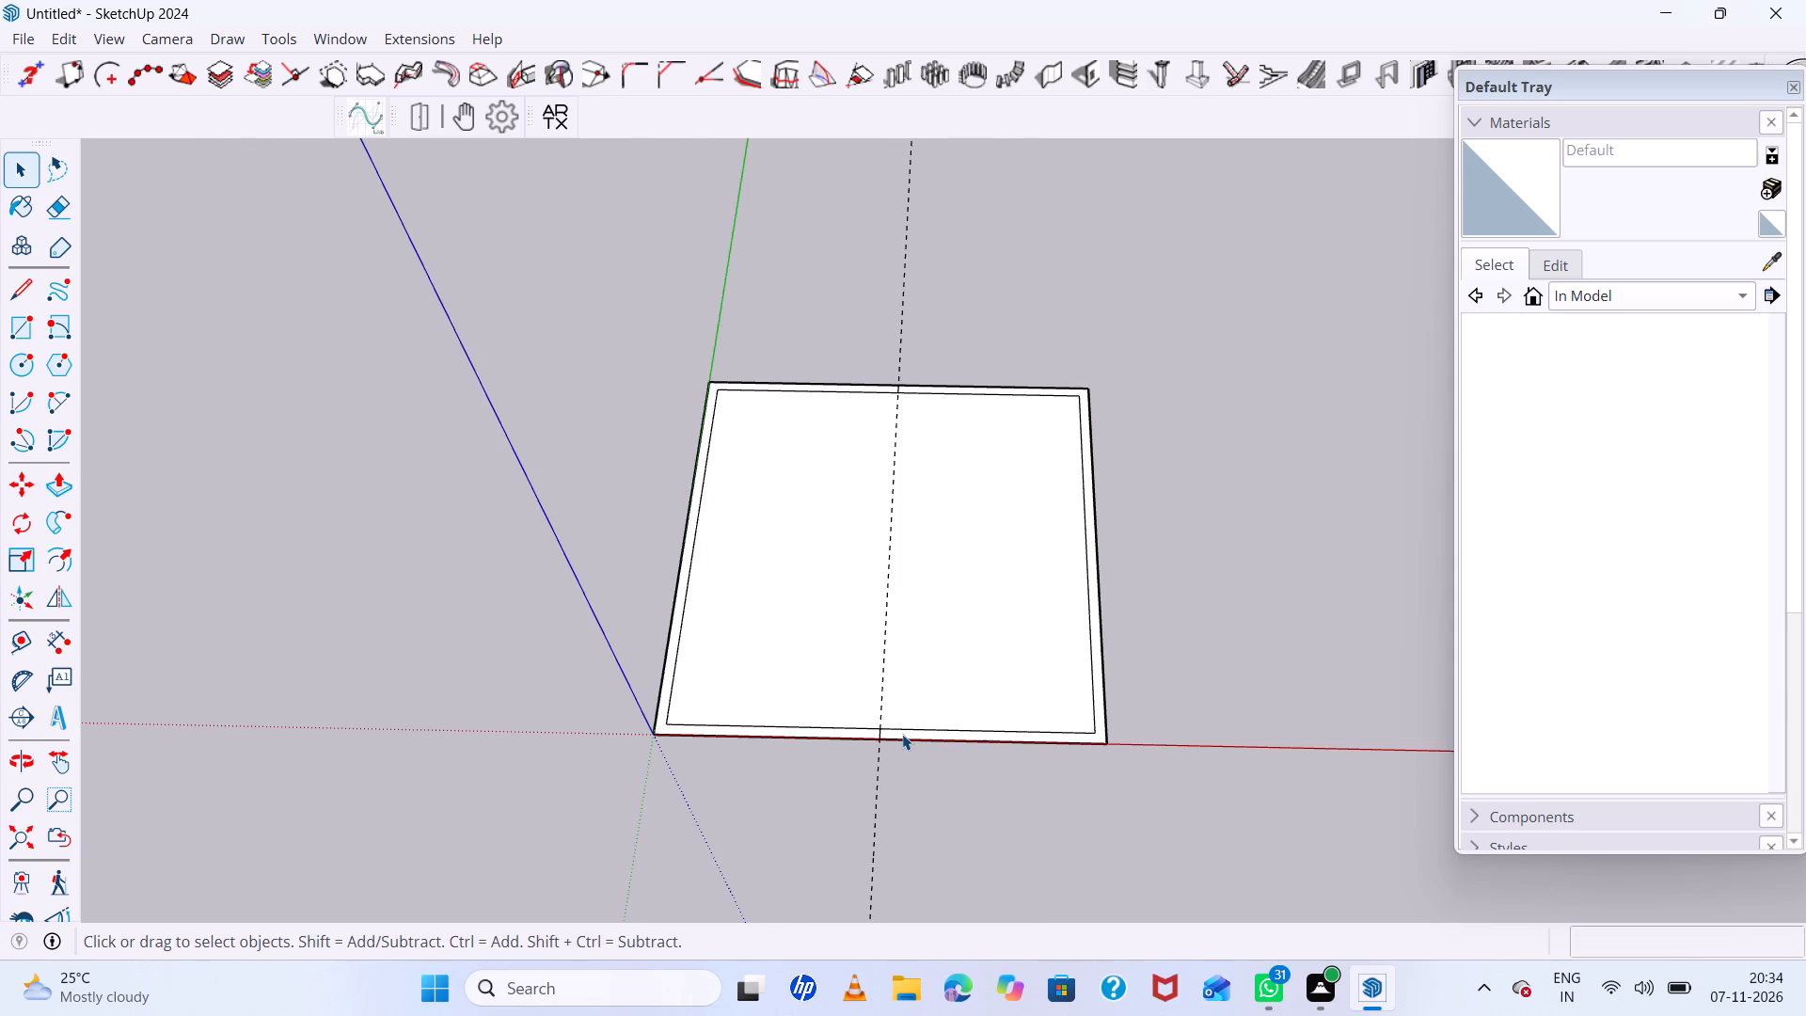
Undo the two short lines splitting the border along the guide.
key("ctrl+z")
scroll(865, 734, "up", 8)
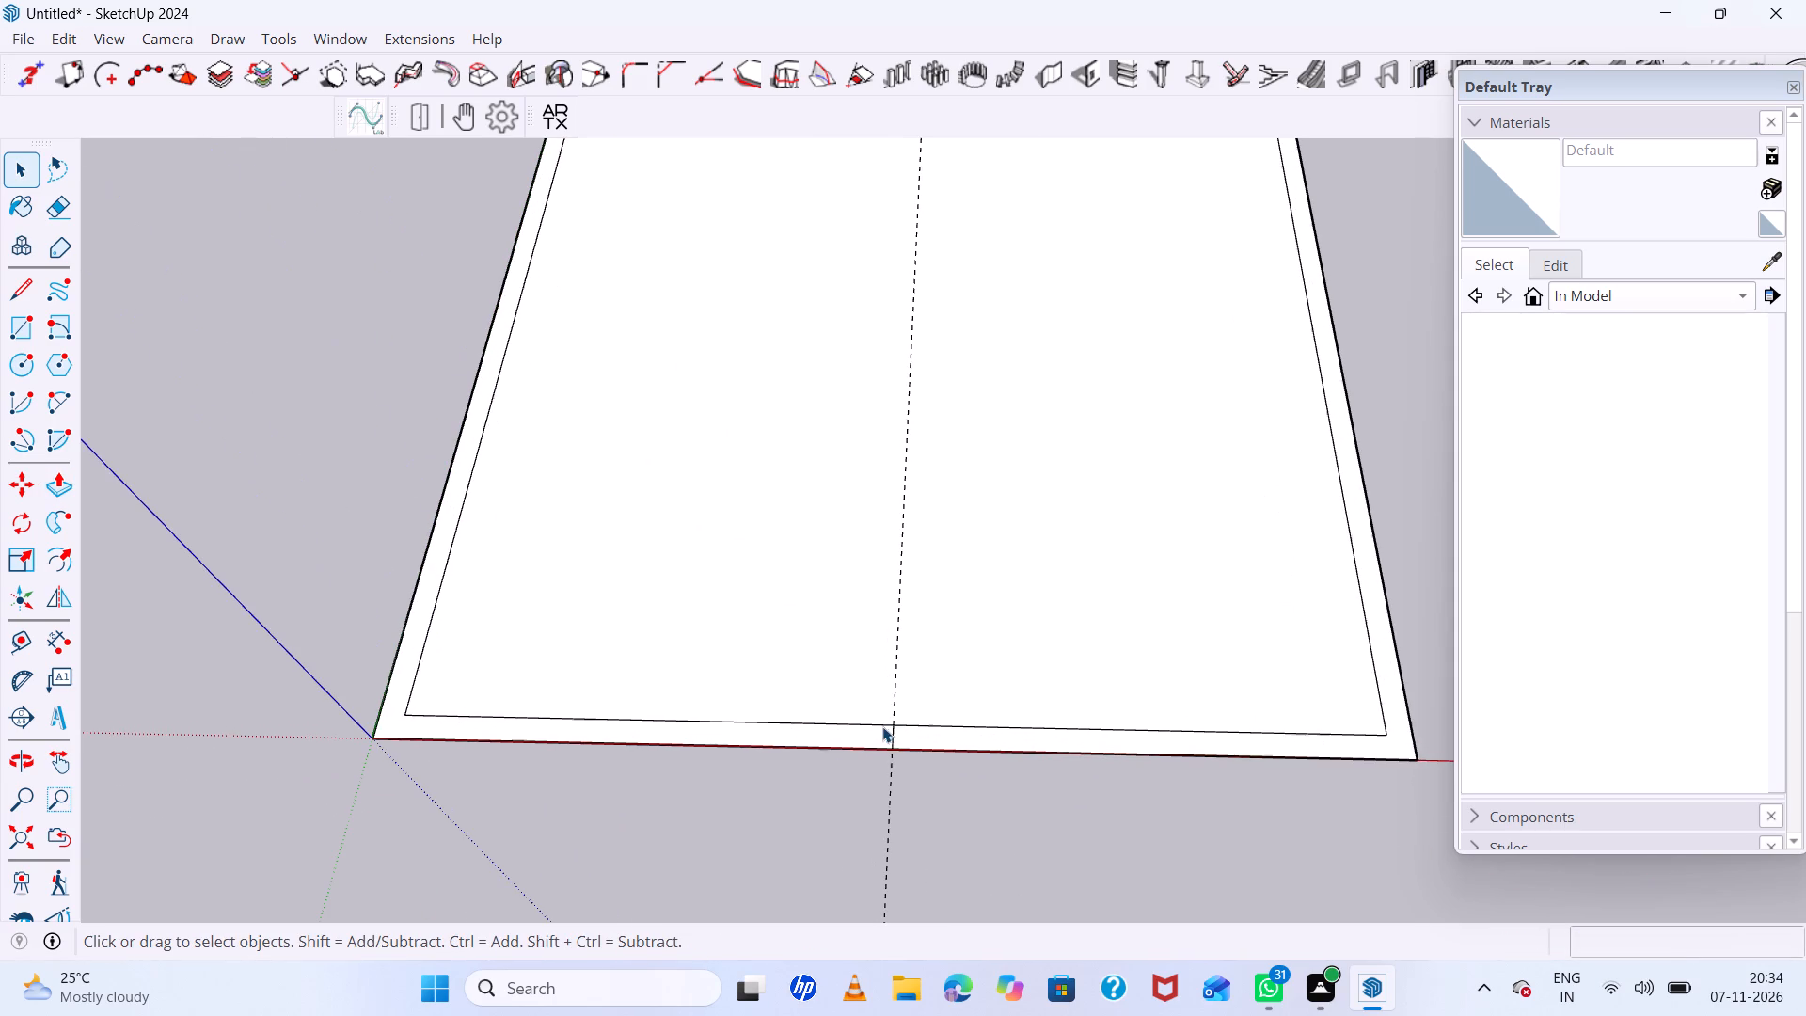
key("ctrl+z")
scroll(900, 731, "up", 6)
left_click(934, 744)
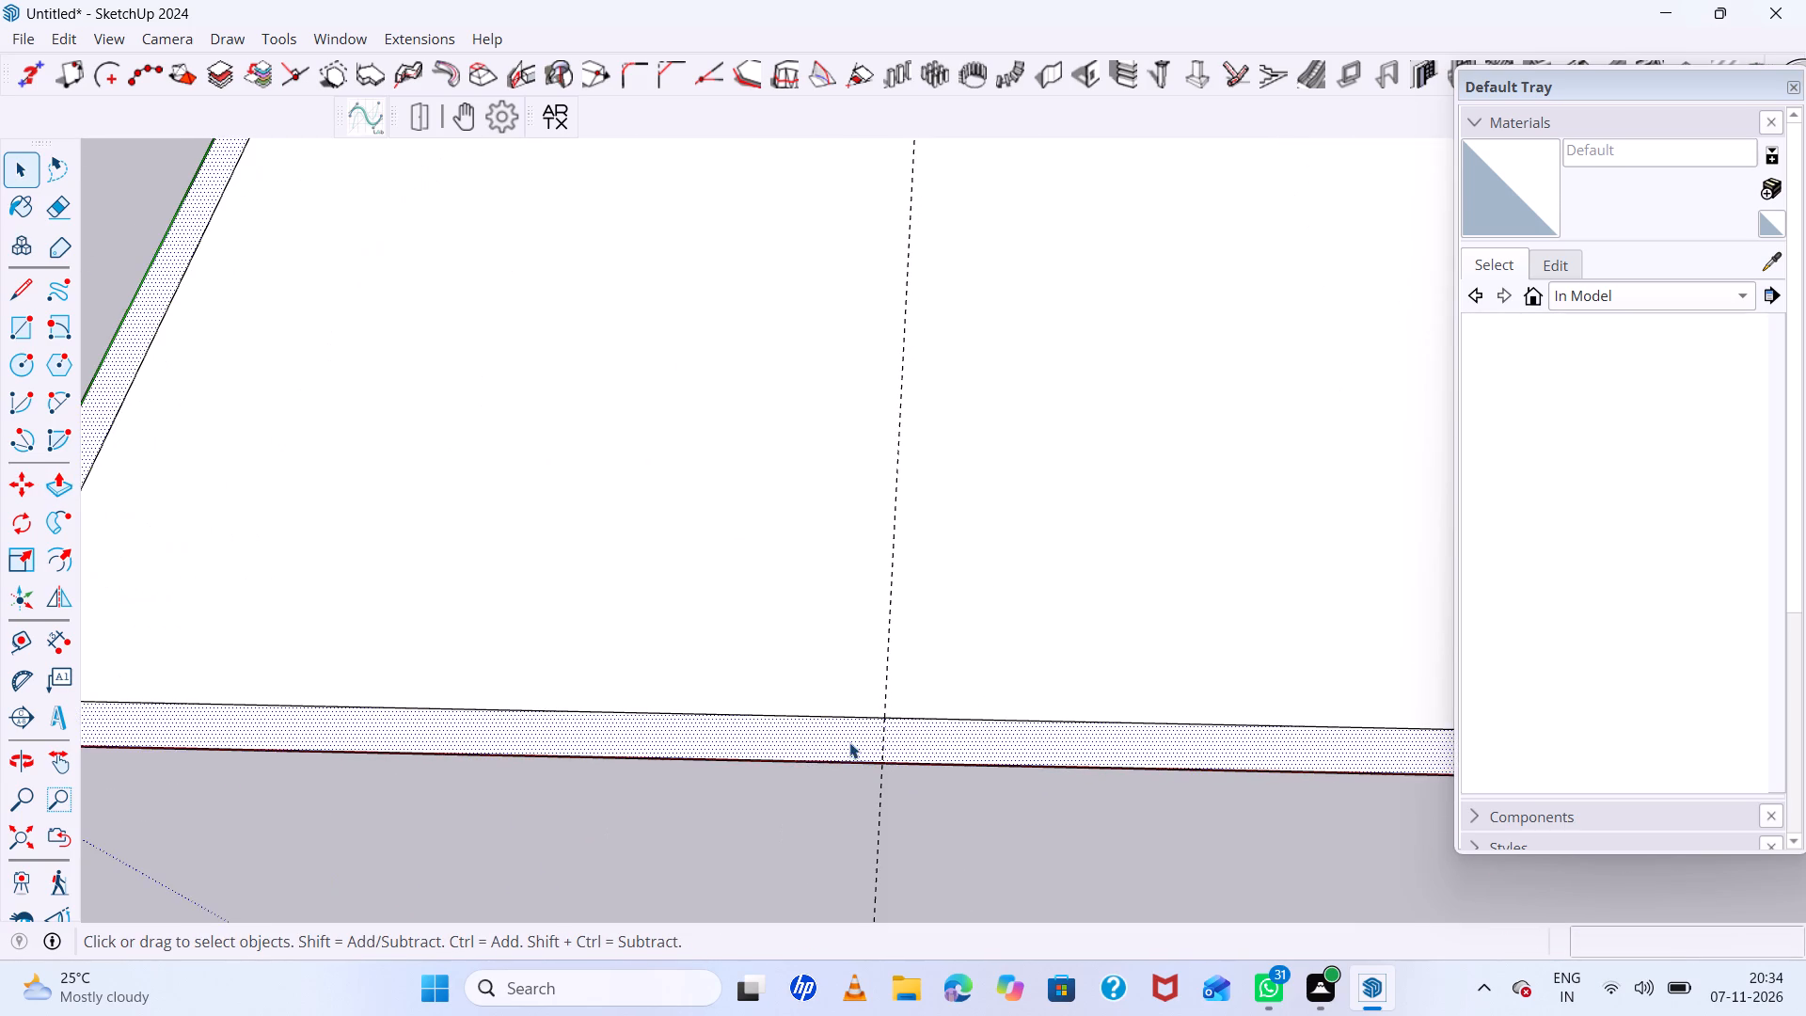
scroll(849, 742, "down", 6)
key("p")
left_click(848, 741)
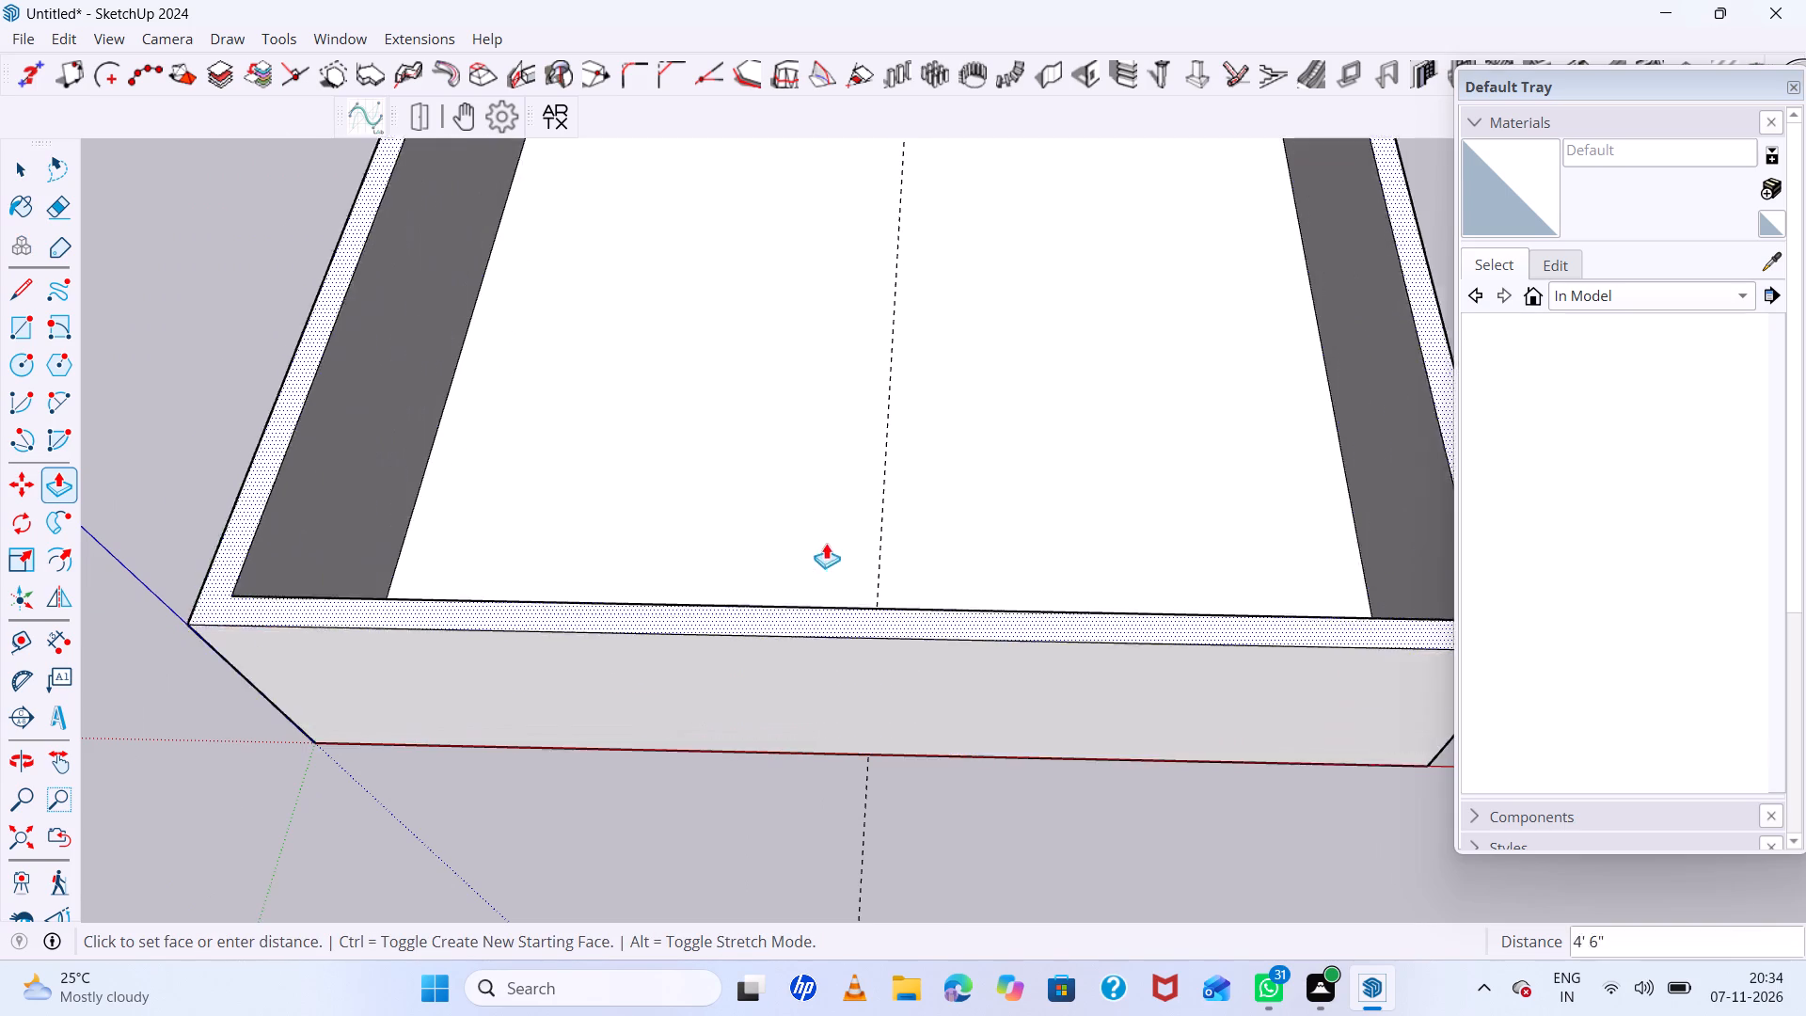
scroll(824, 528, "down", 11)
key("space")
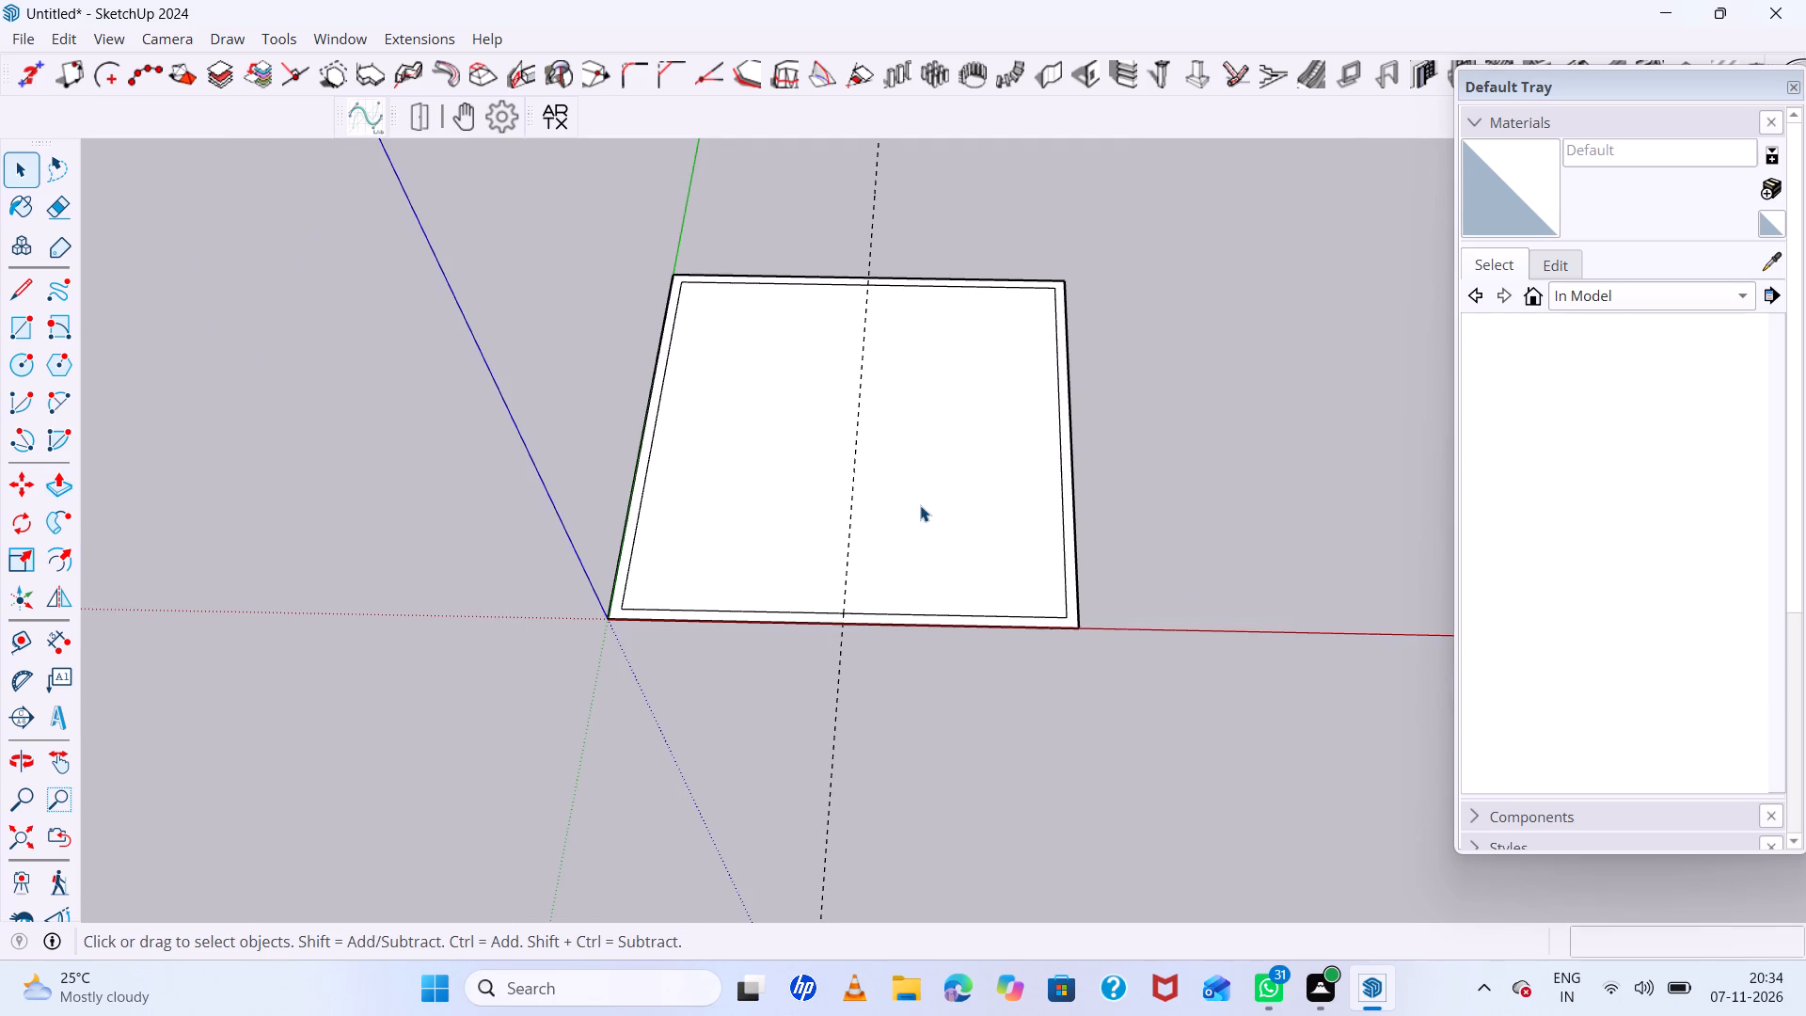
Undo the guide and the 6" border offset on the square.
left_click(920, 505)
key("ctrl+z")
key("ctrl+z")
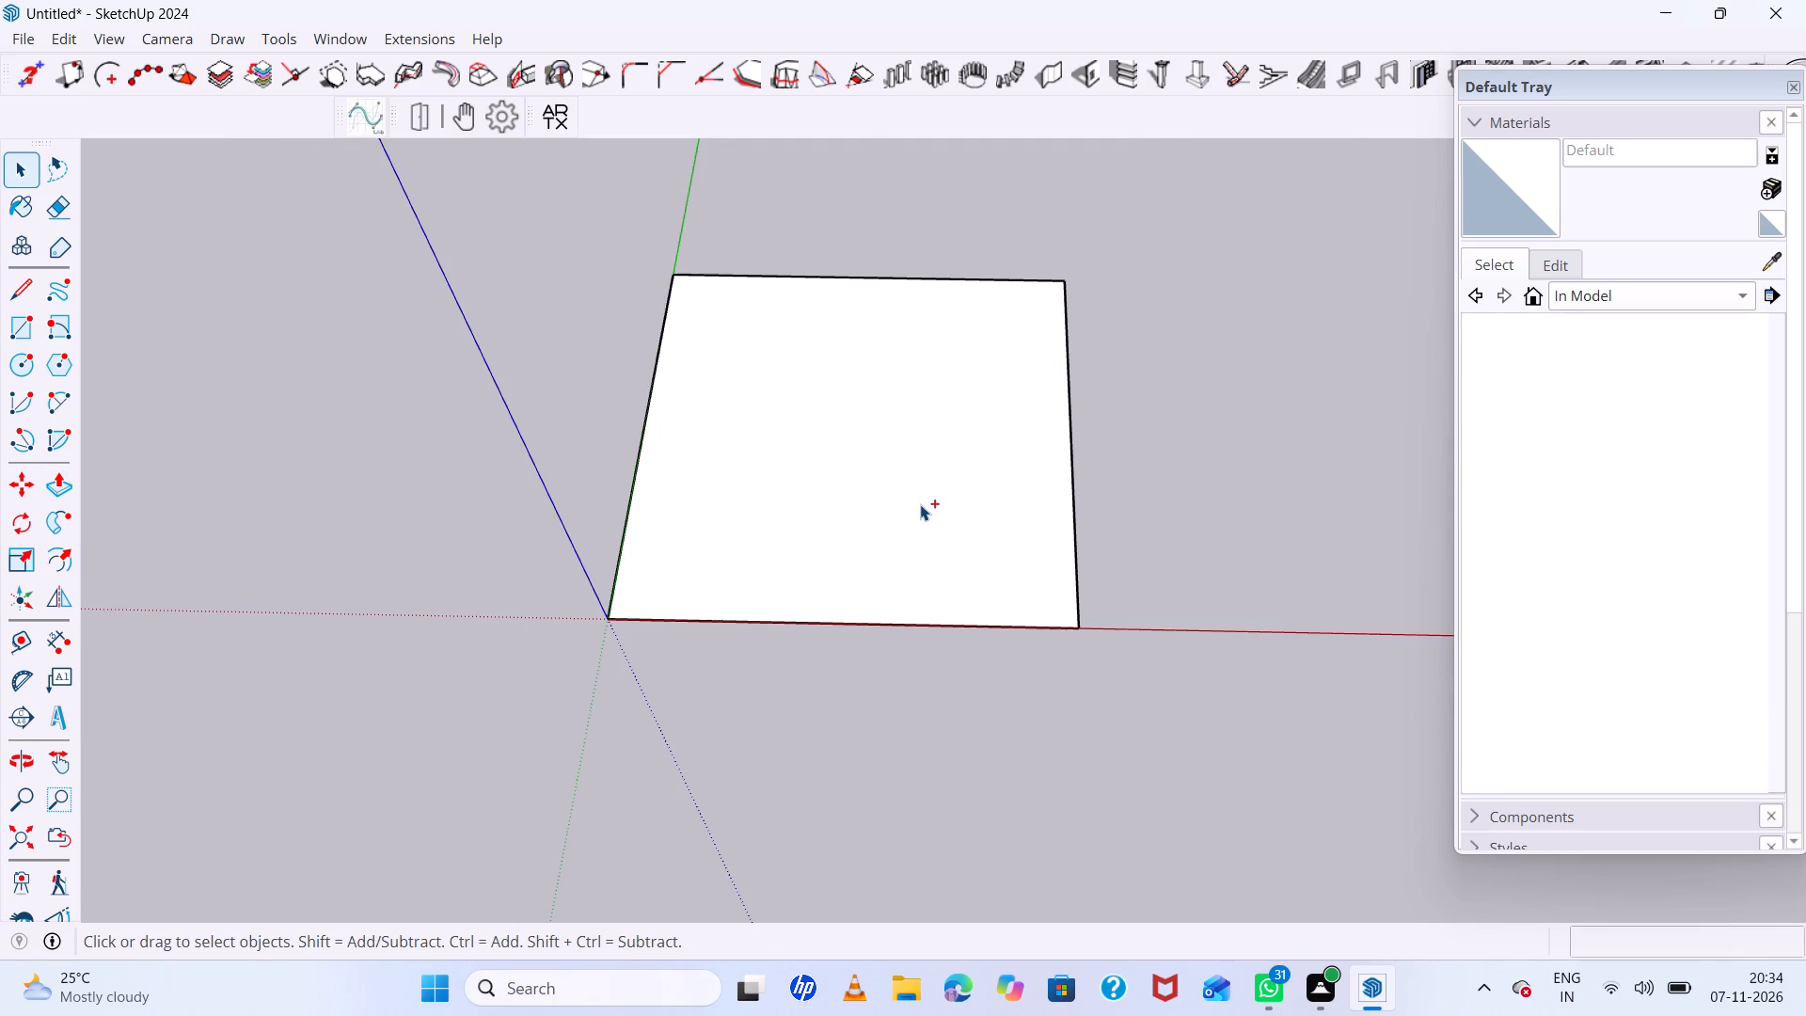
Push/Pull the whole square face up 15' into a solid box.
left_click(920, 505)
key("p")
left_click(920, 506)
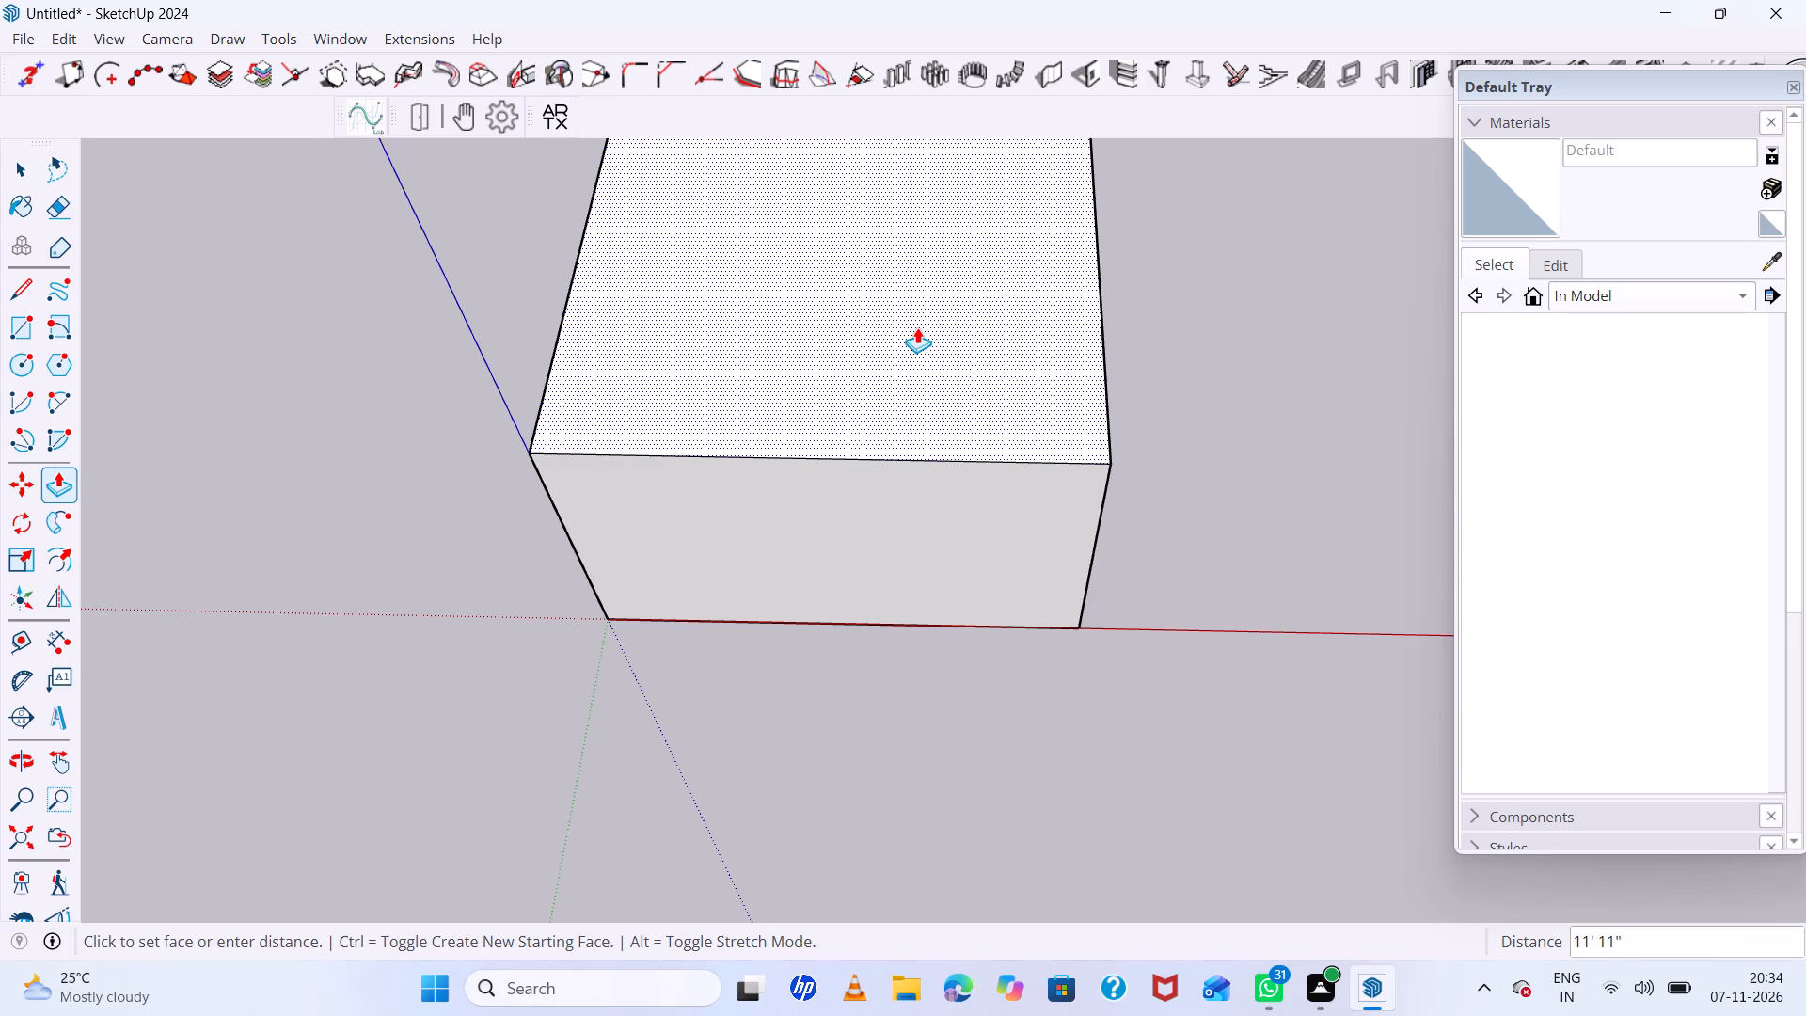
type("15'")
key("Return")
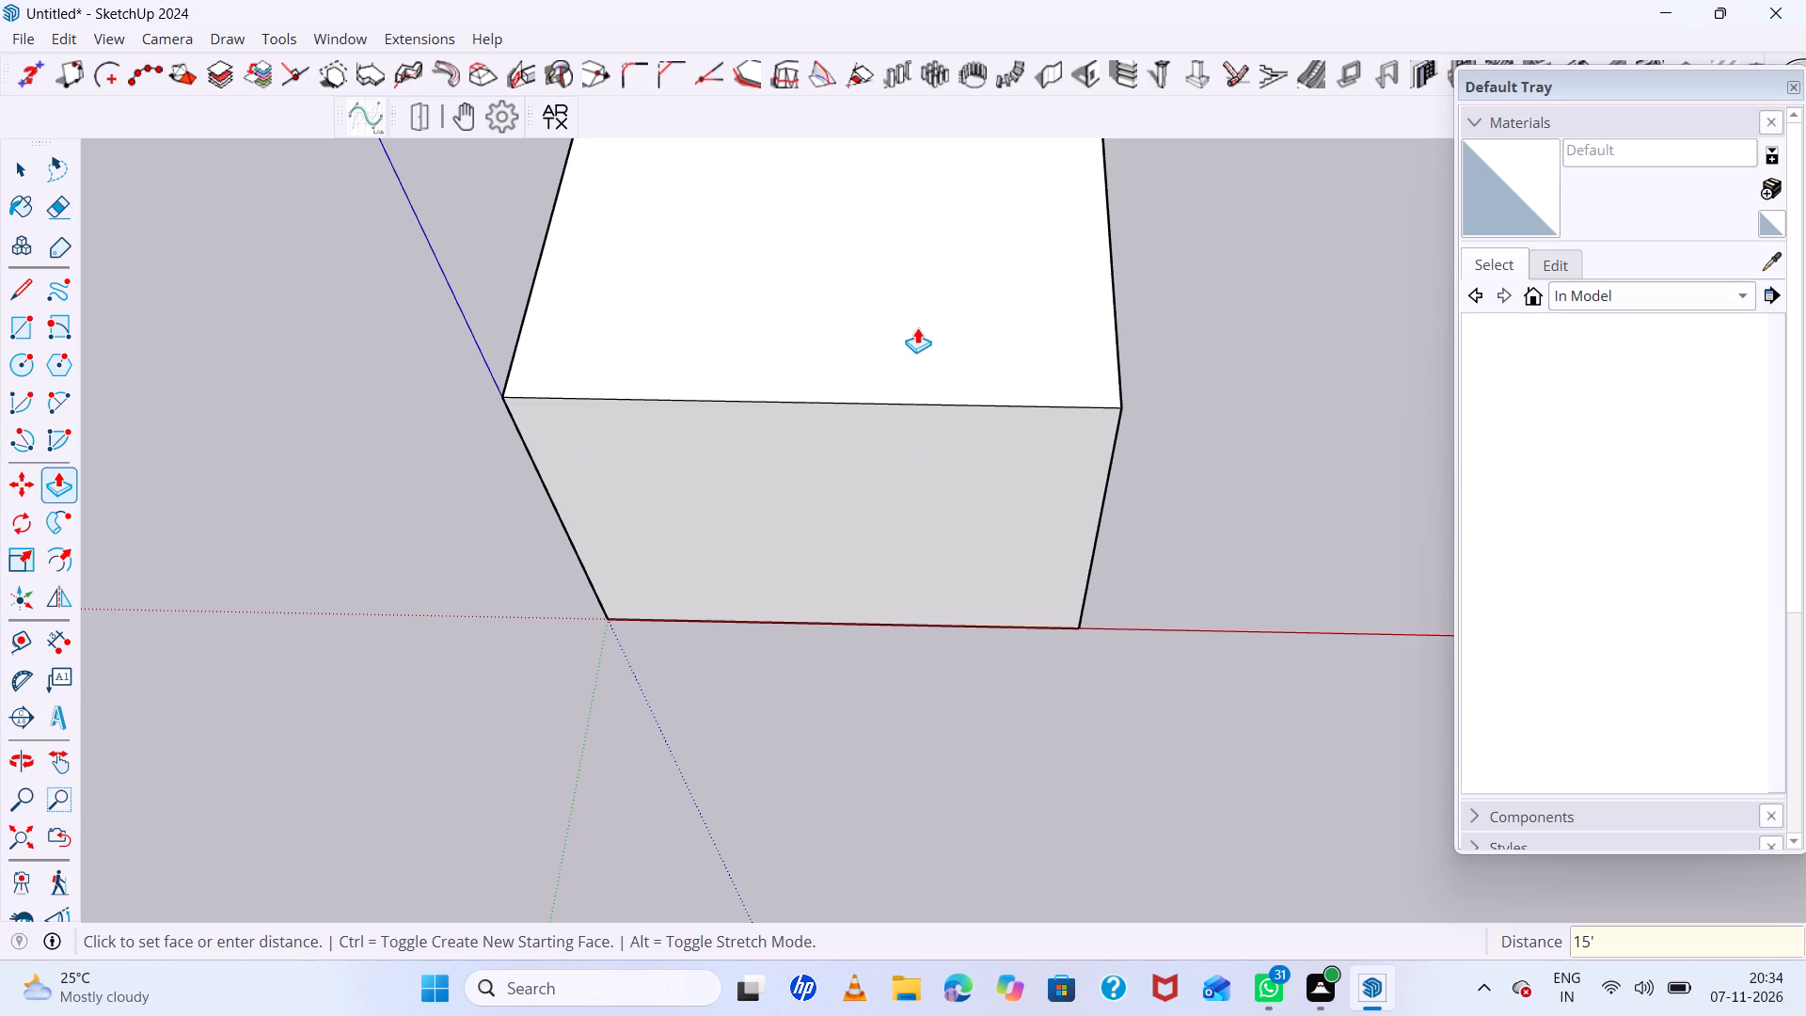
Pull the box's top face up by a further 17' 6".
scroll(722, 357, "down", 16)
middle_click_drag(843, 602, 901, 80)
scroll(866, 454, "up", 3)
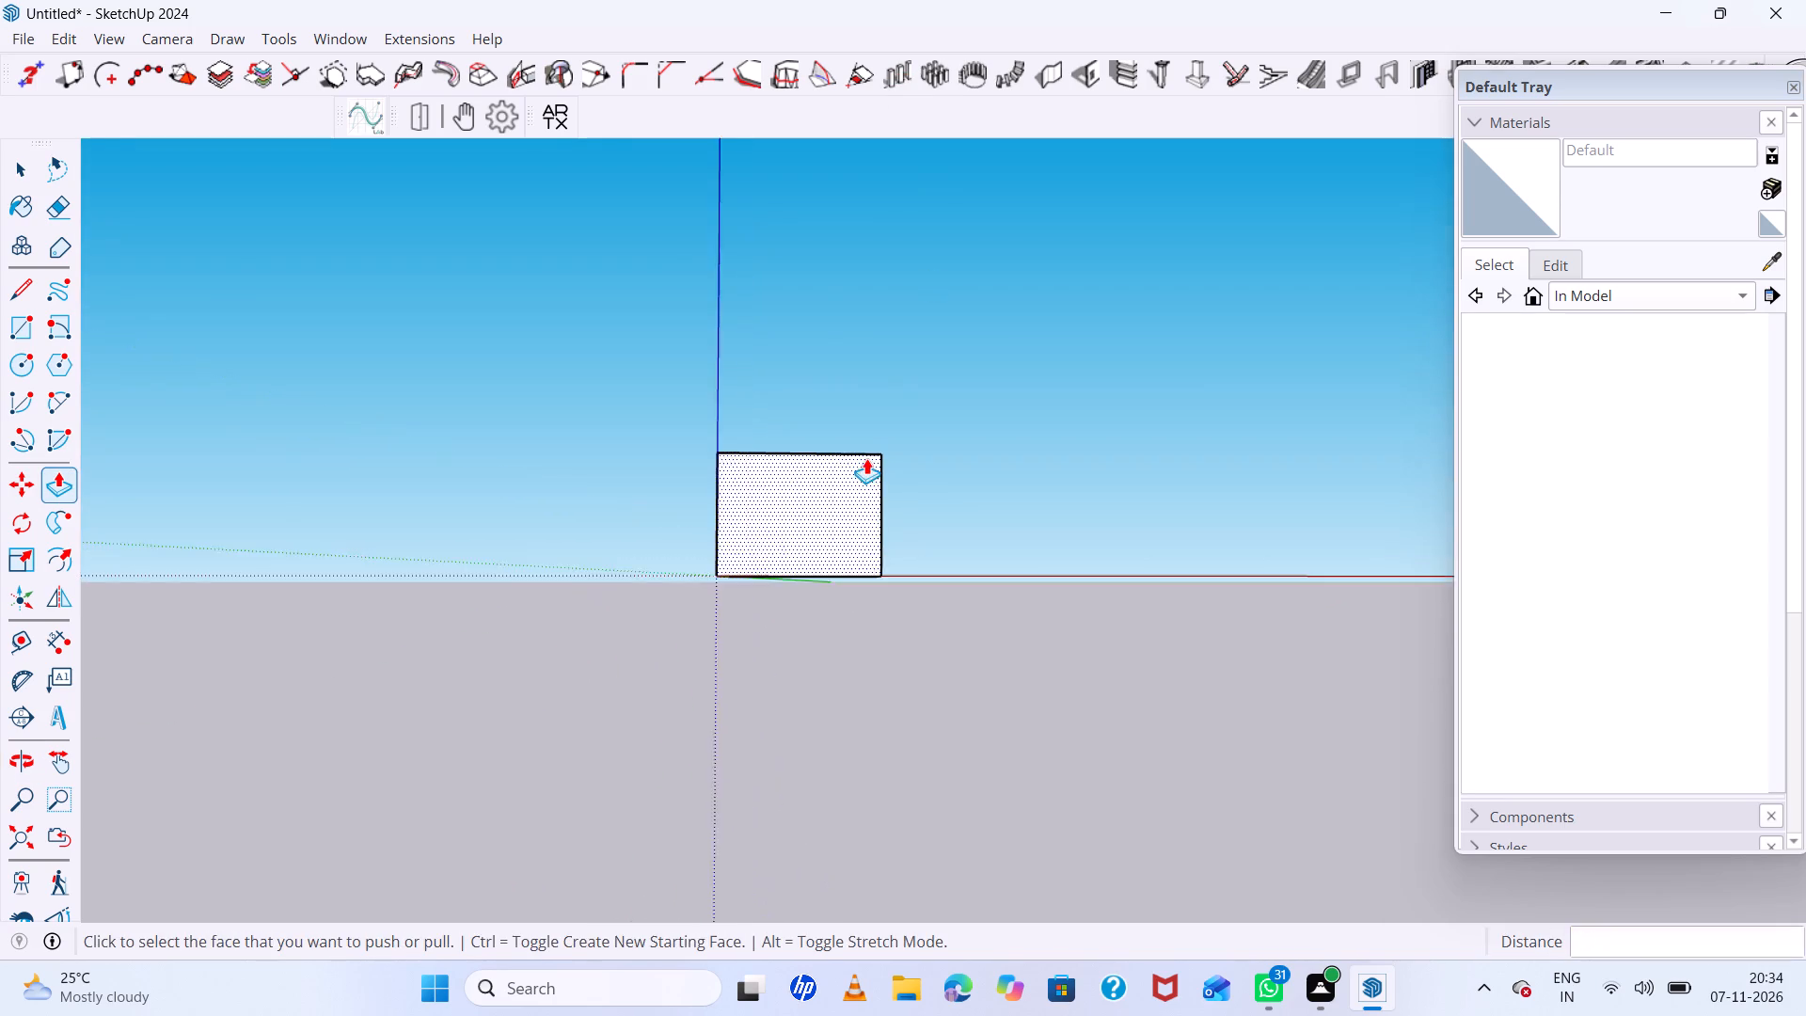
scroll(866, 458, "up", 3)
middle_click_drag(954, 533, 557, 869)
left_click(835, 471)
scroll(829, 280, "down", 6)
left_click(829, 280)
Offset the outline of the box's top face inward by 6" to form a border.
scroll(737, 457, "down", 6)
middle_click_drag(801, 520, 1137, 566)
scroll(757, 412, "up", 11)
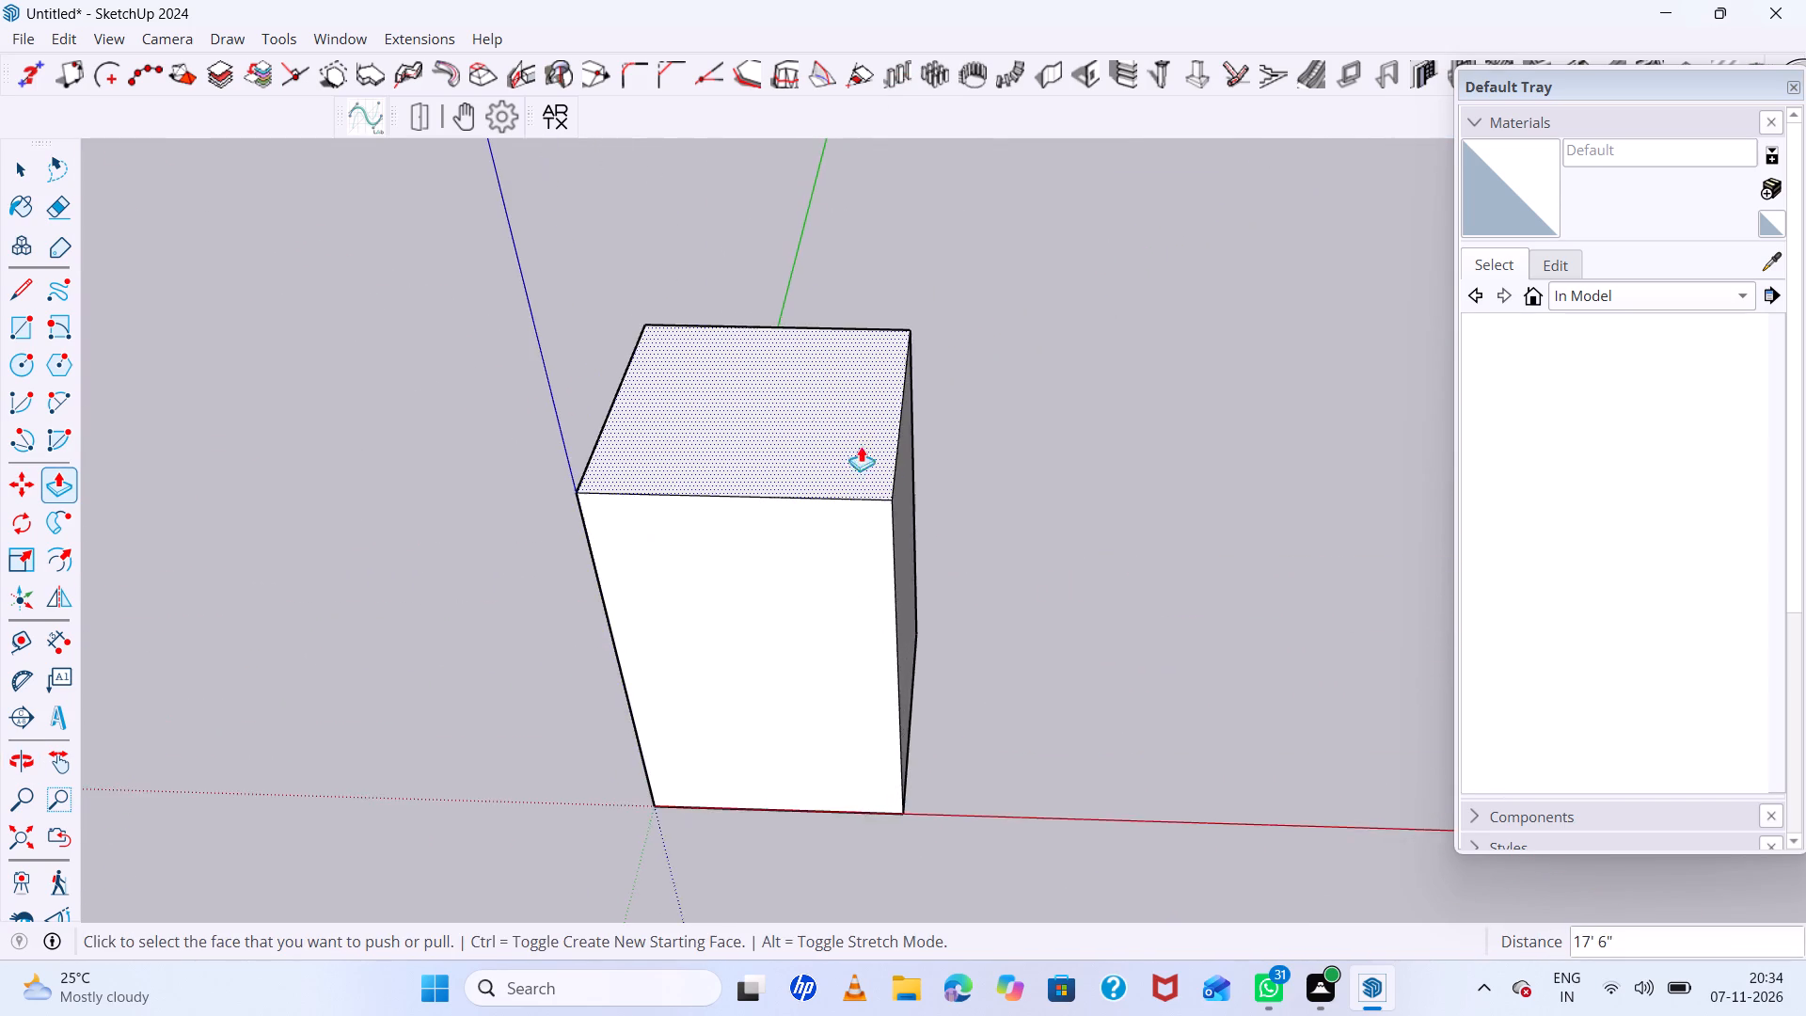
middle_click_drag(889, 461, 927, 490)
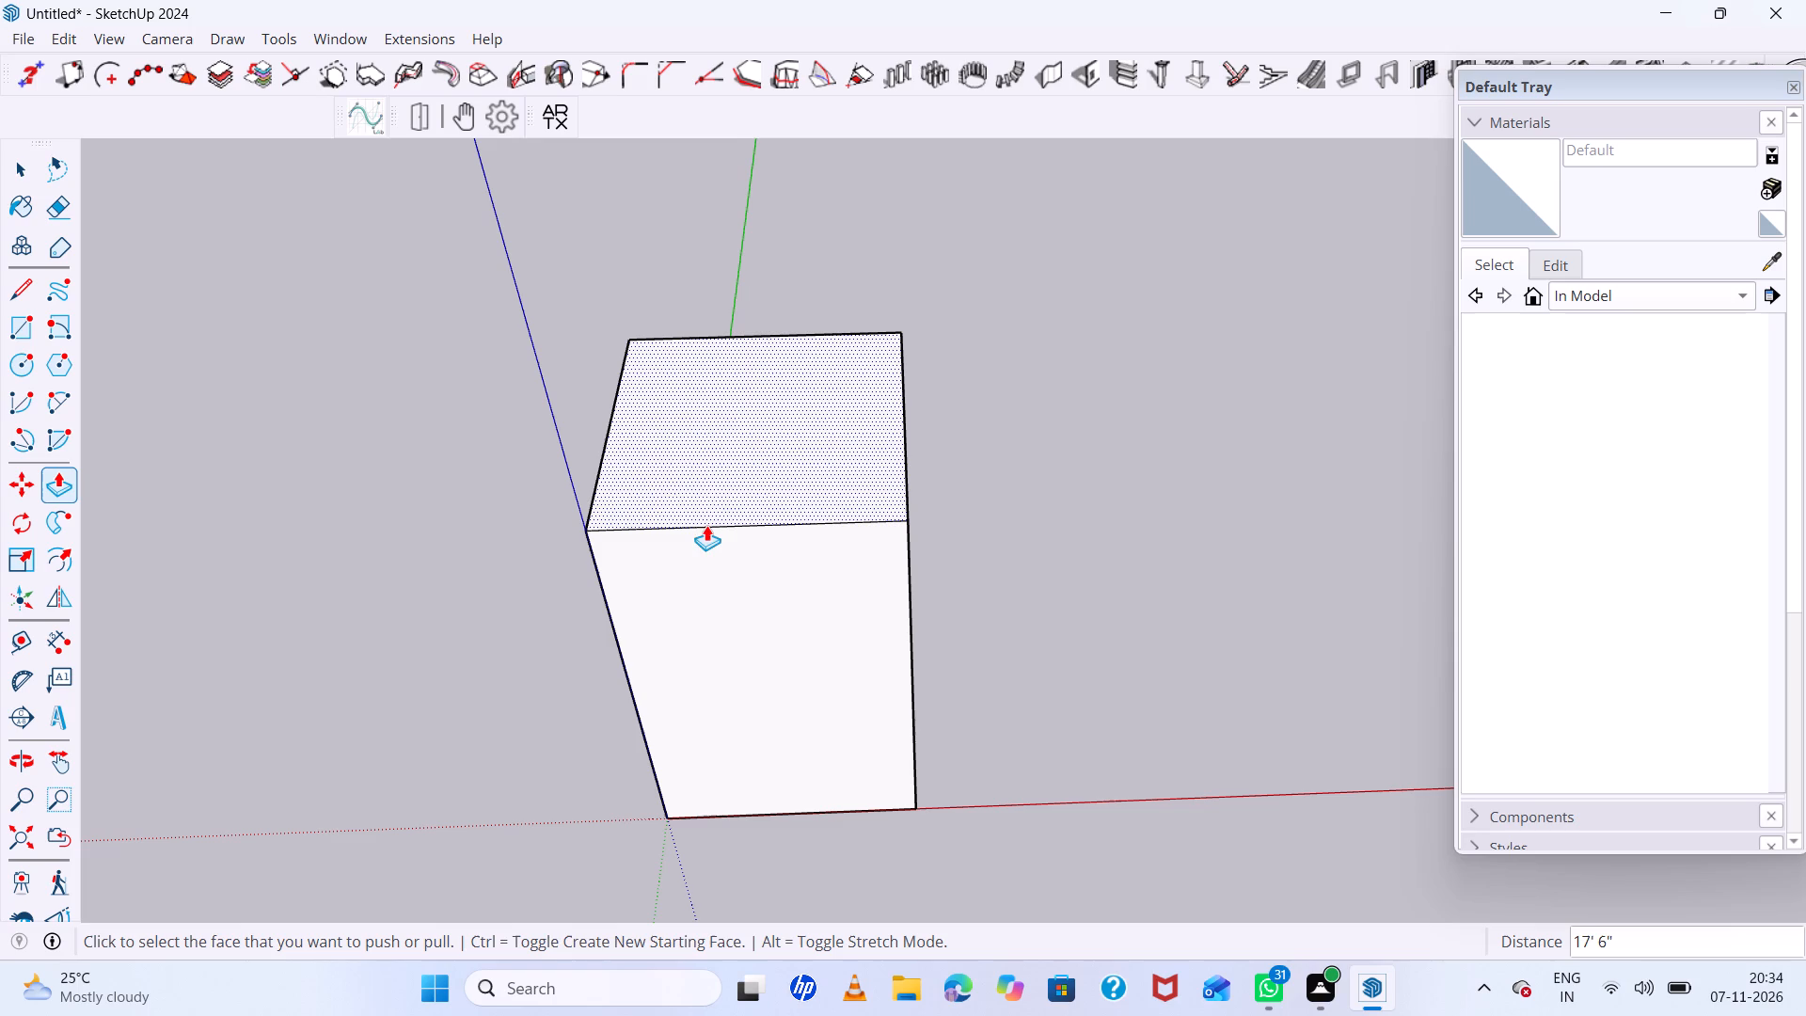
key("f")
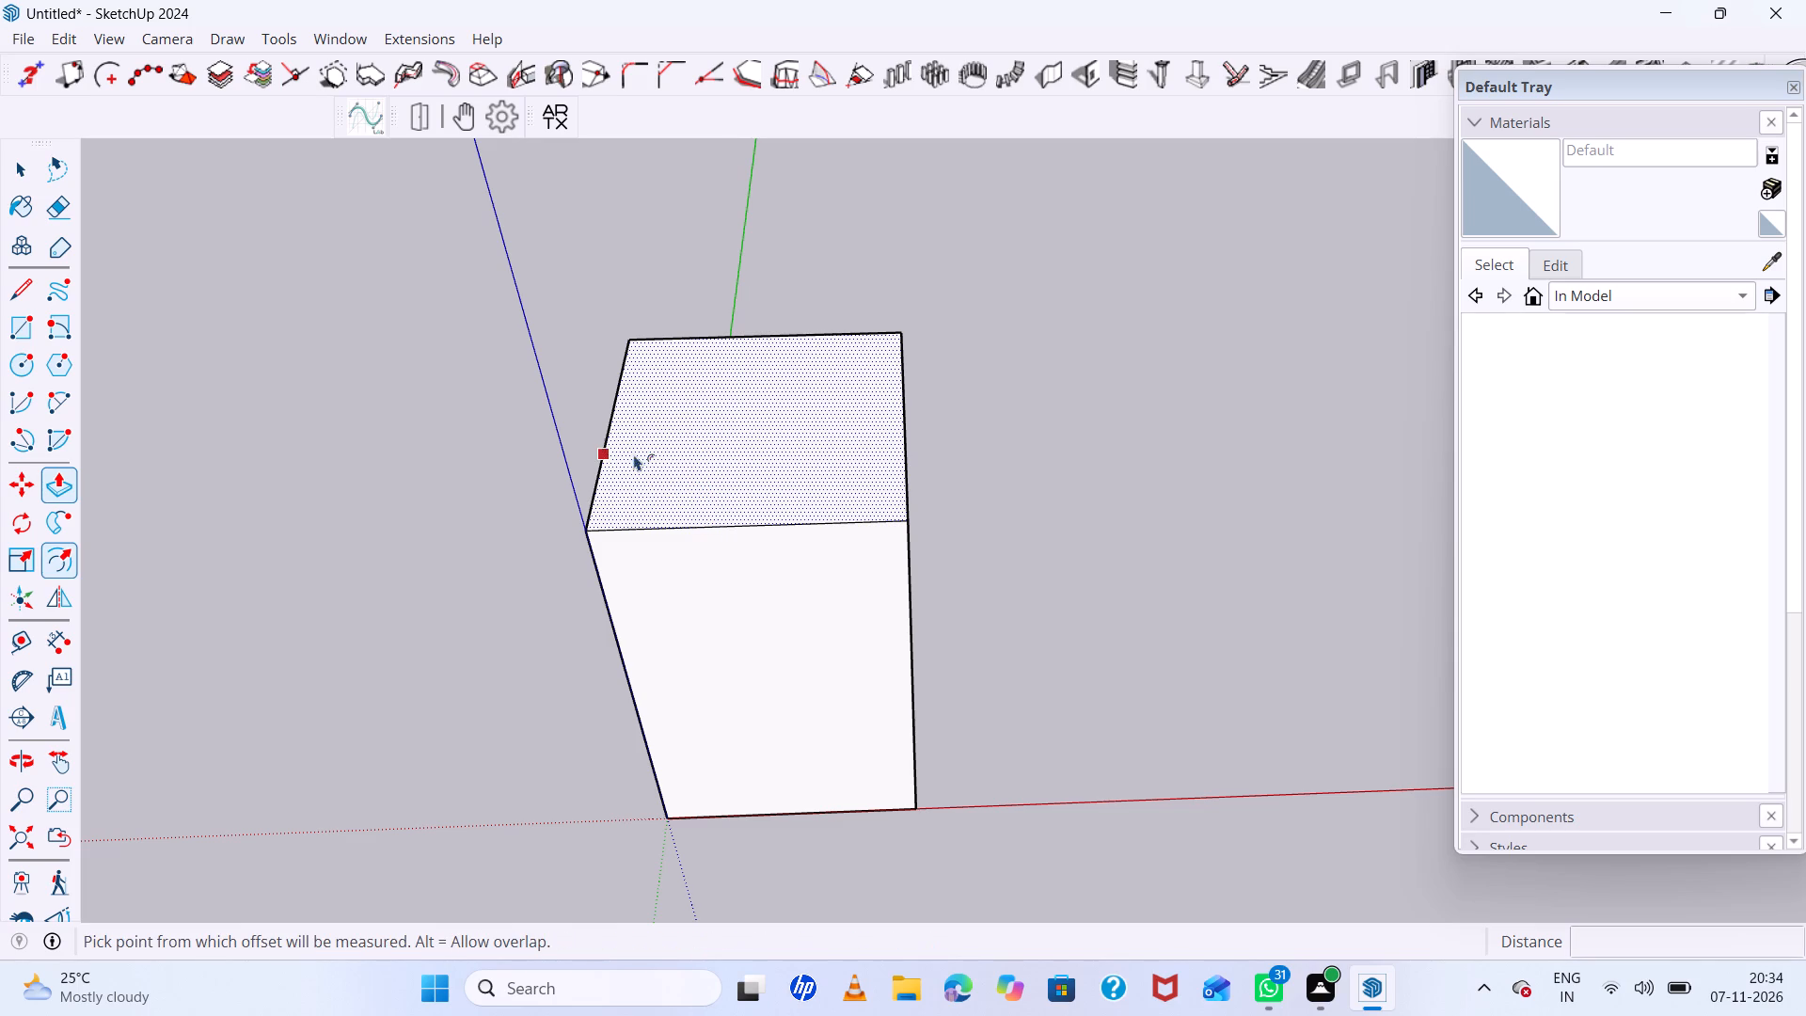
left_click(609, 451)
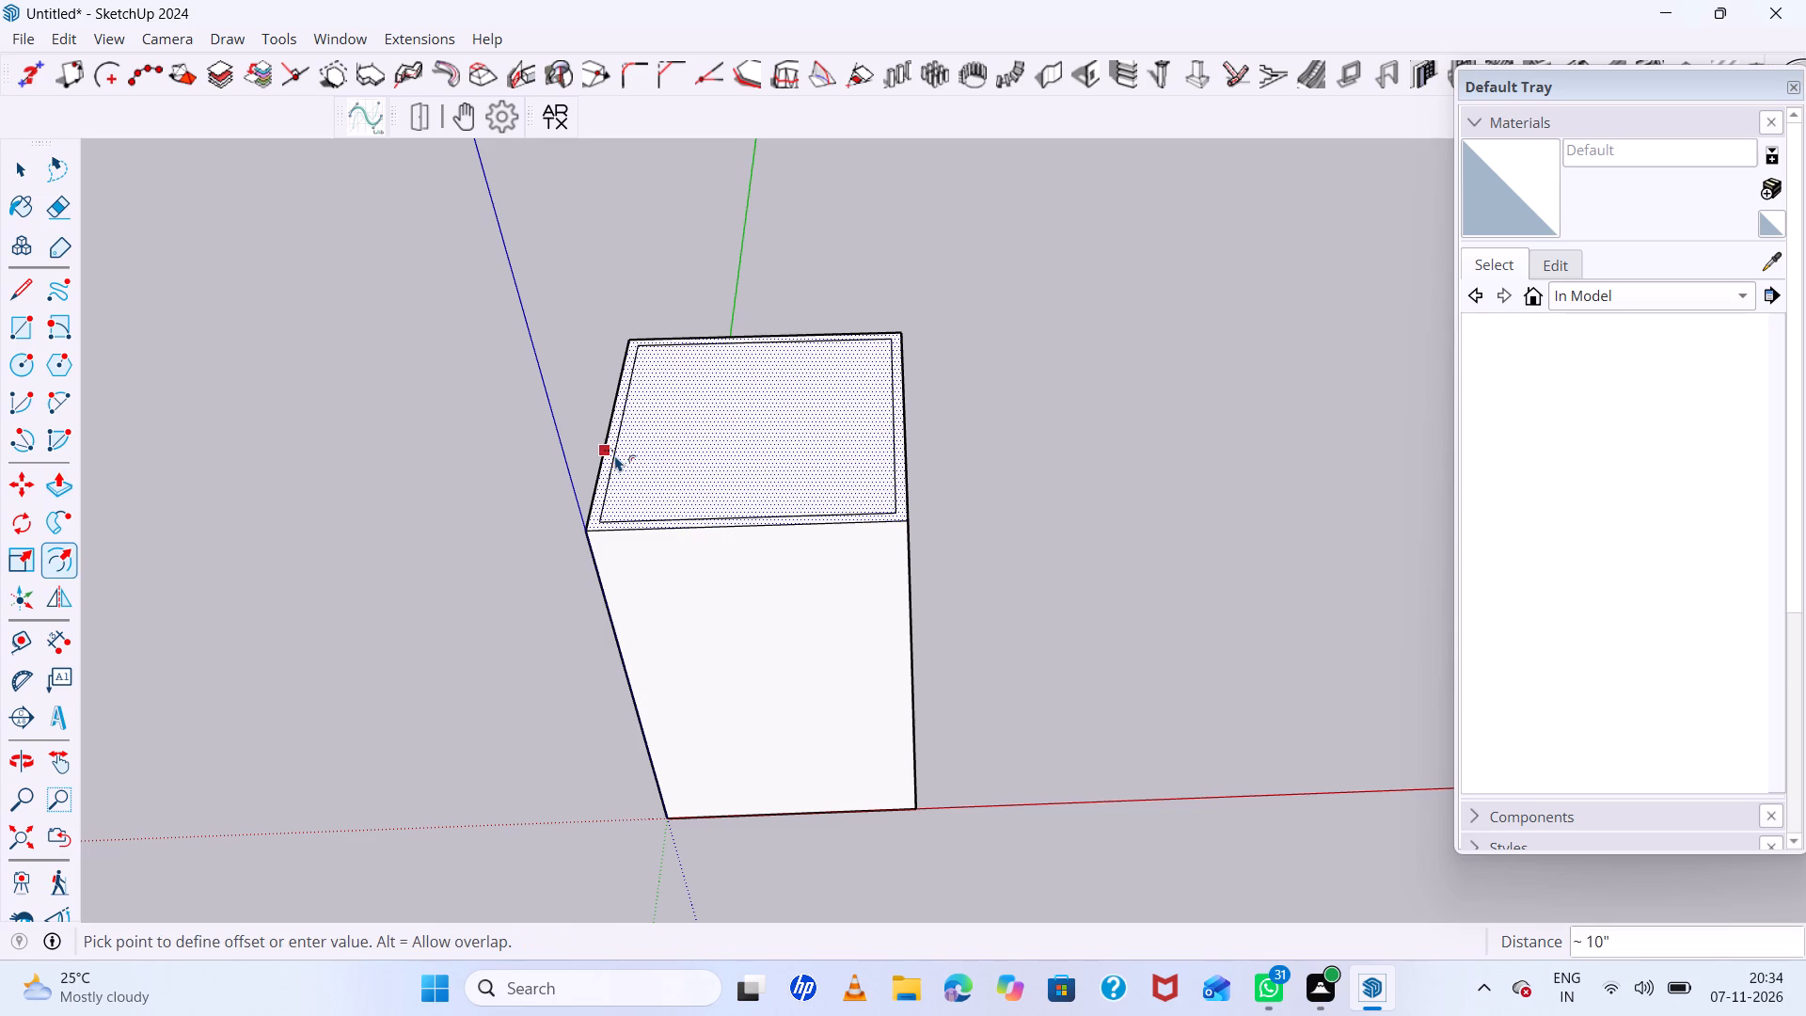
key("6")
key("Return")
scroll(698, 501, "up", 7)
key("space")
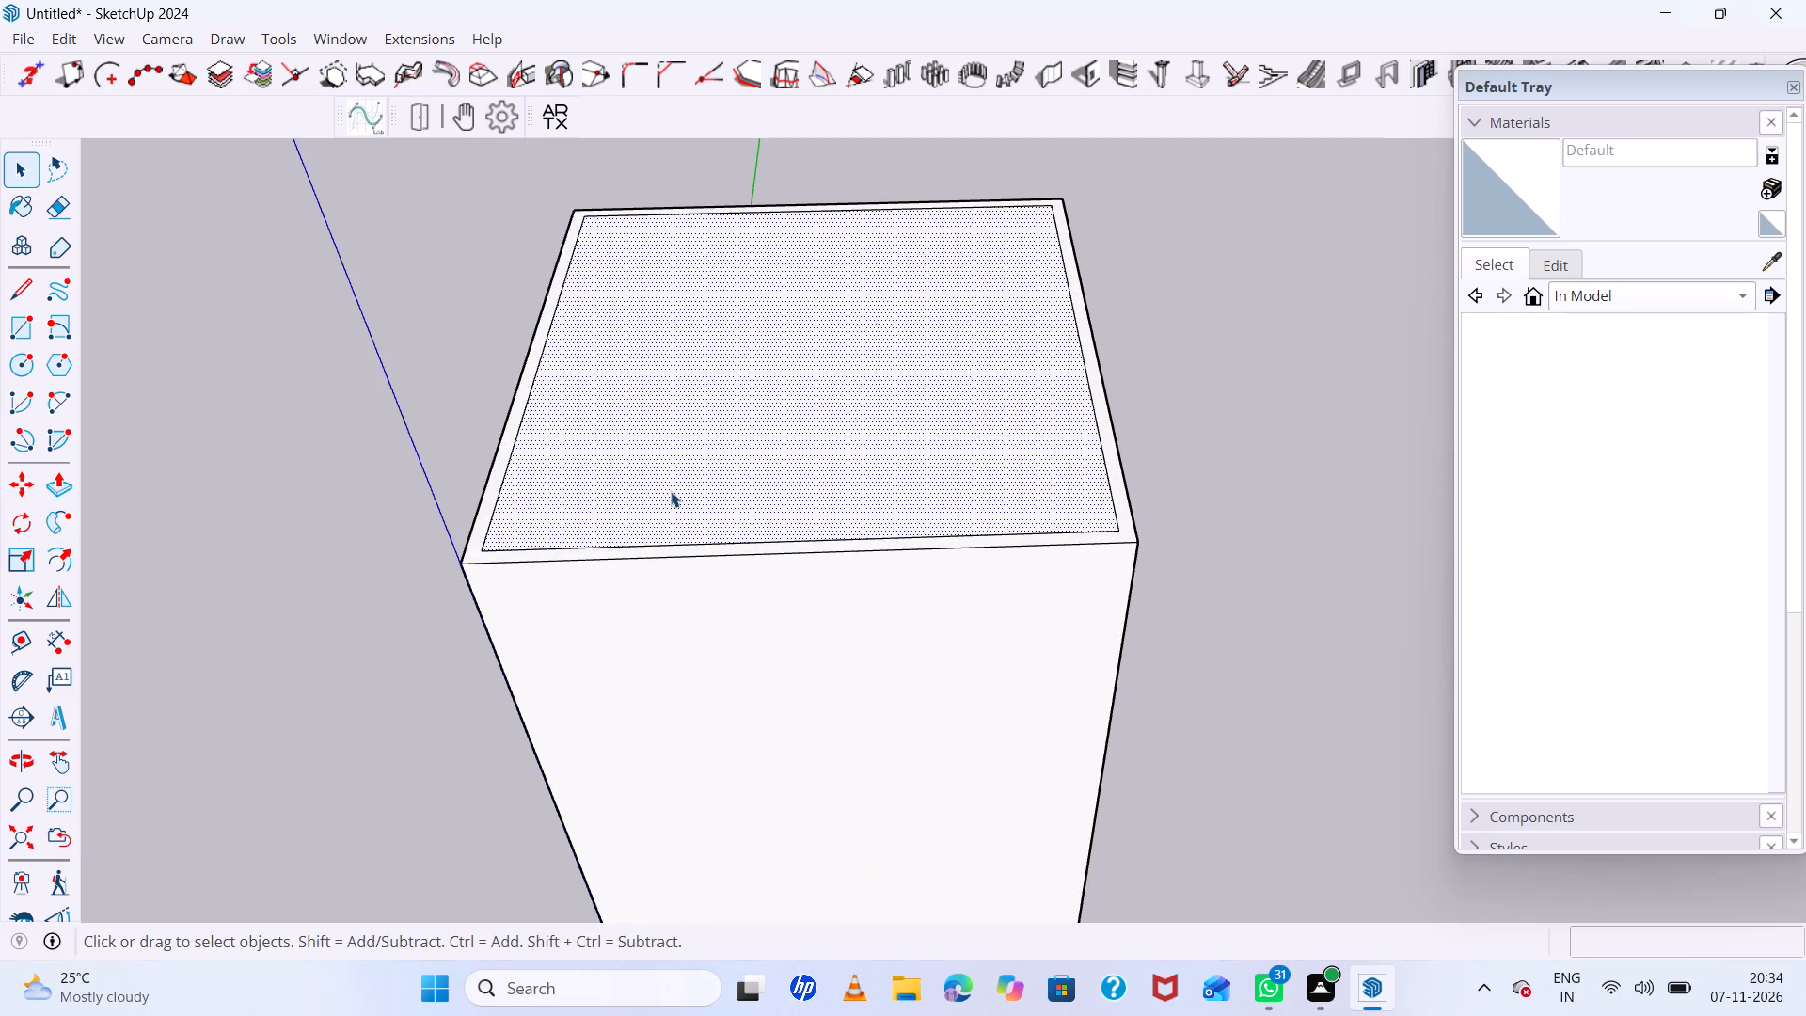
Place a guide across the middle of the top face, parallel to its green-axis edge.
key("t")
left_click(514, 401)
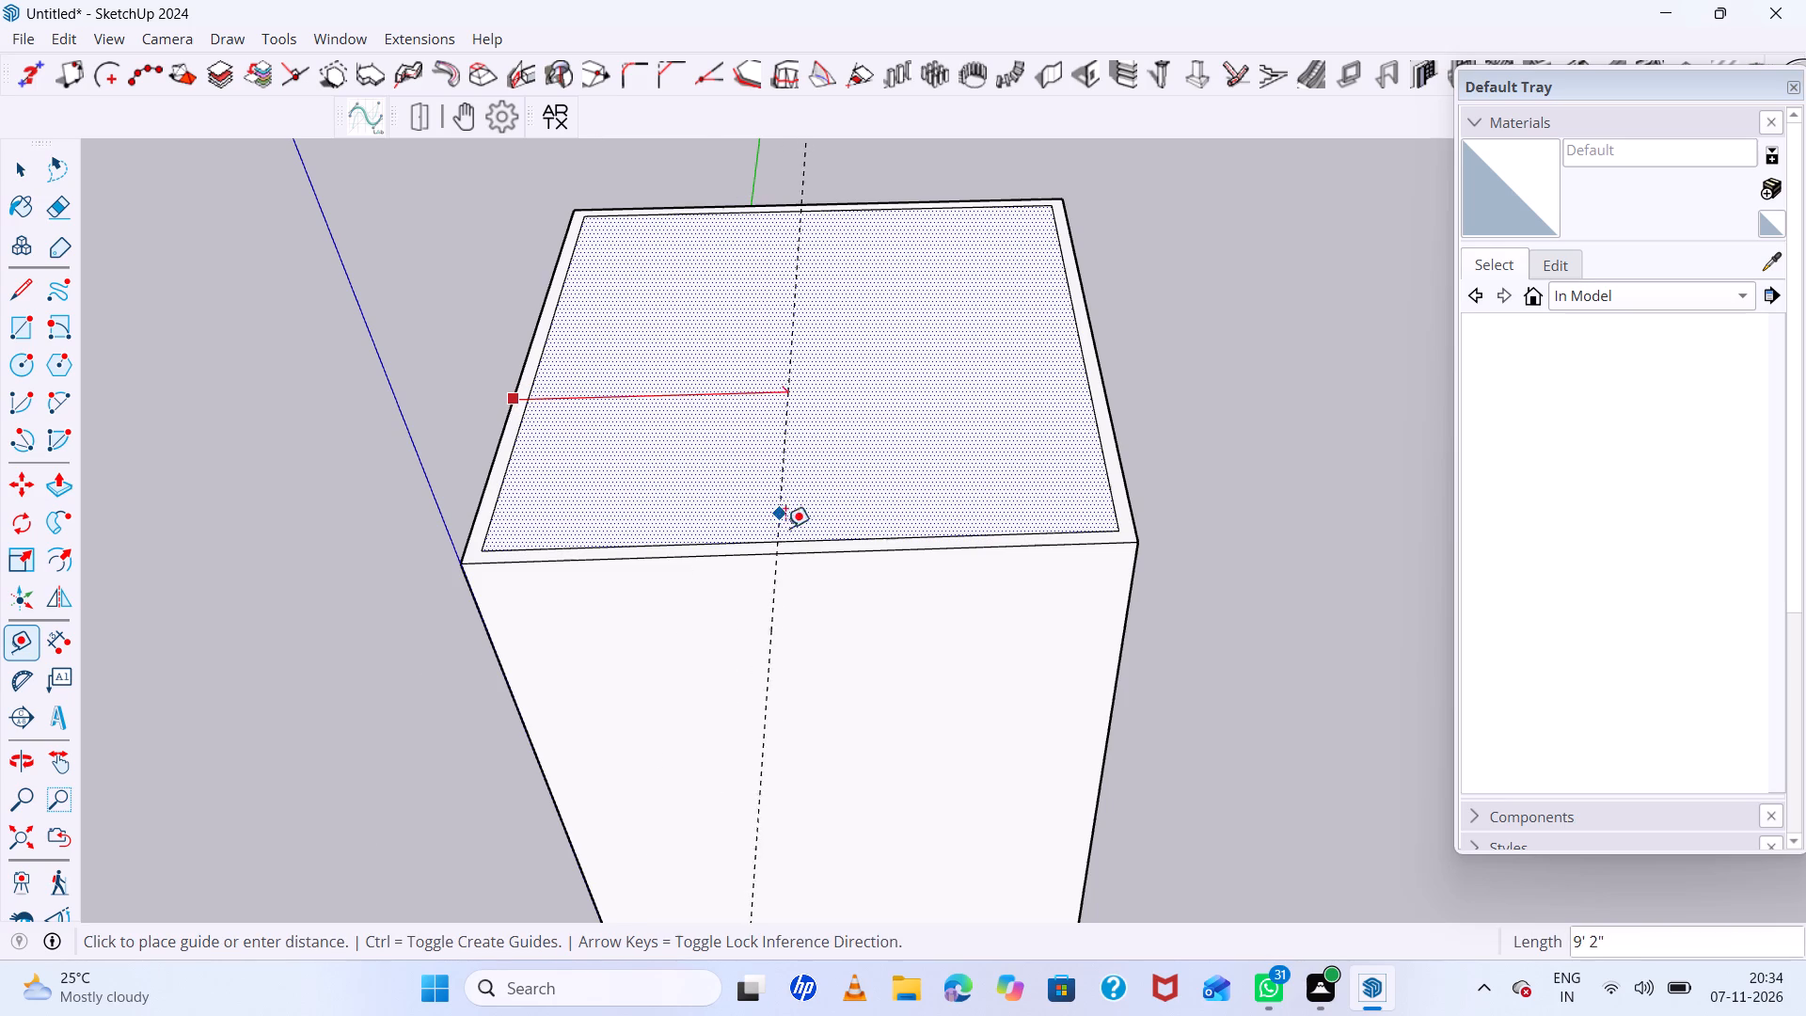
left_click(794, 540)
key("space")
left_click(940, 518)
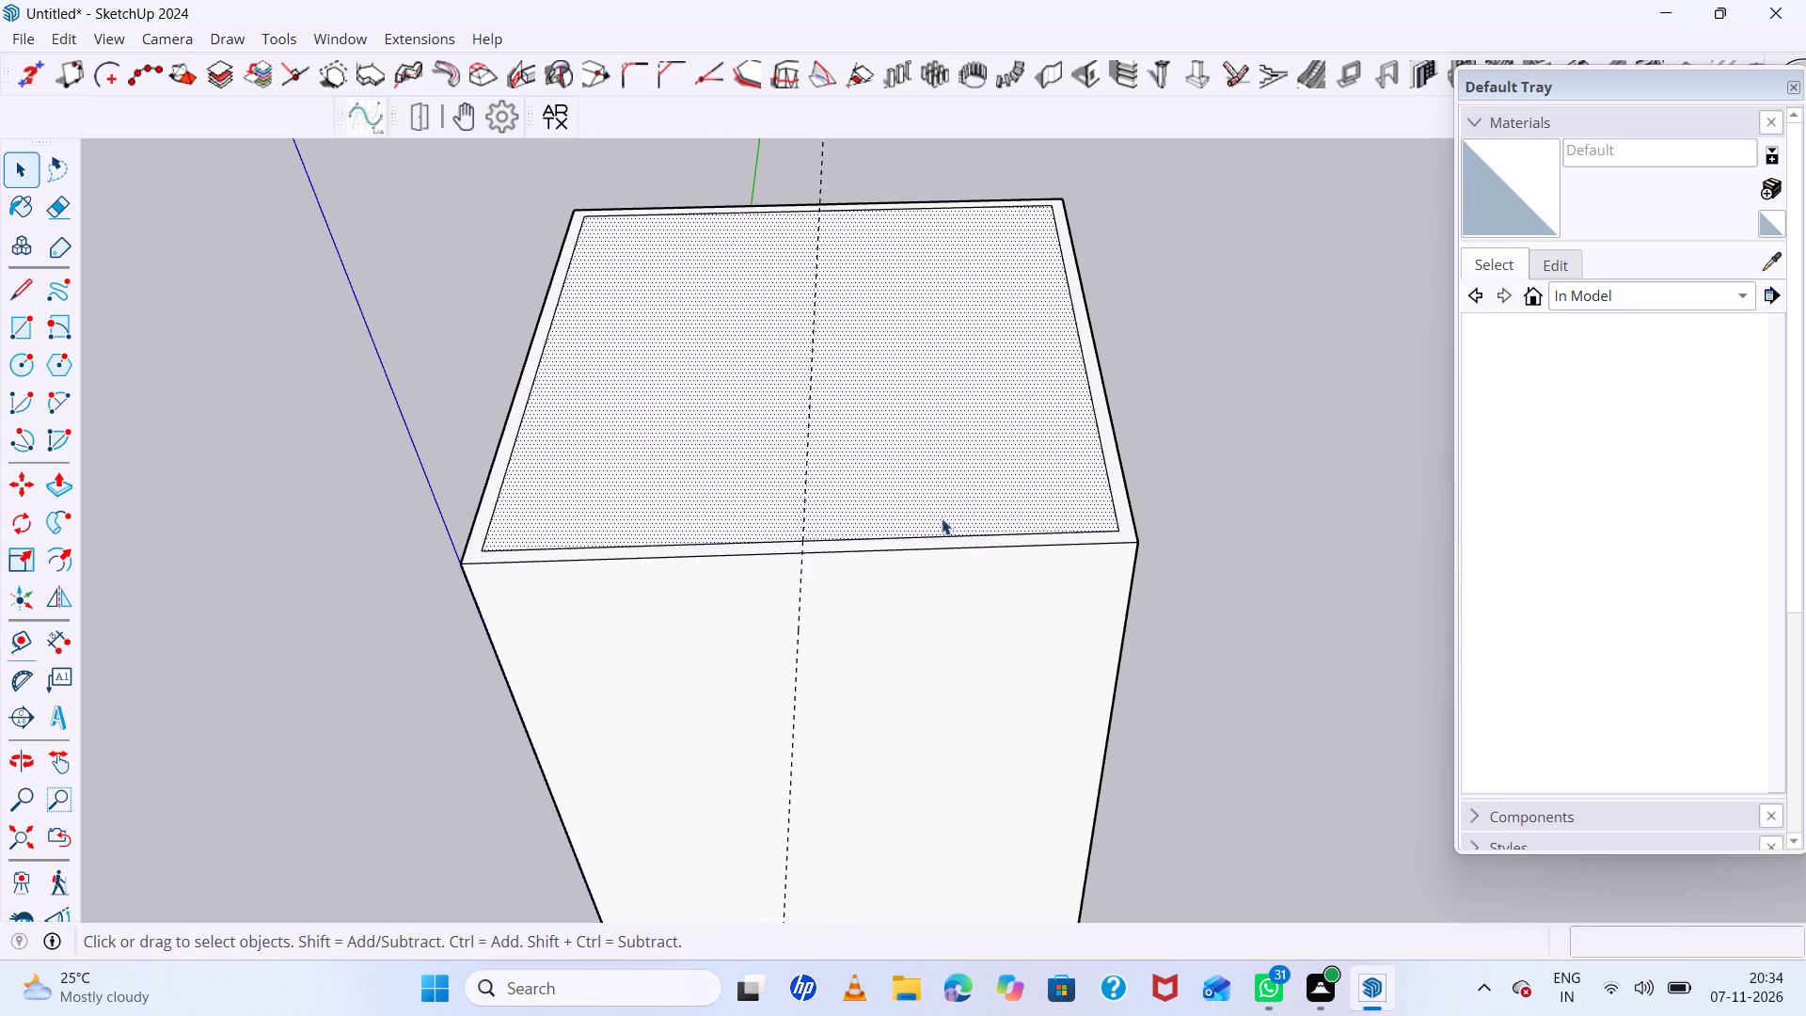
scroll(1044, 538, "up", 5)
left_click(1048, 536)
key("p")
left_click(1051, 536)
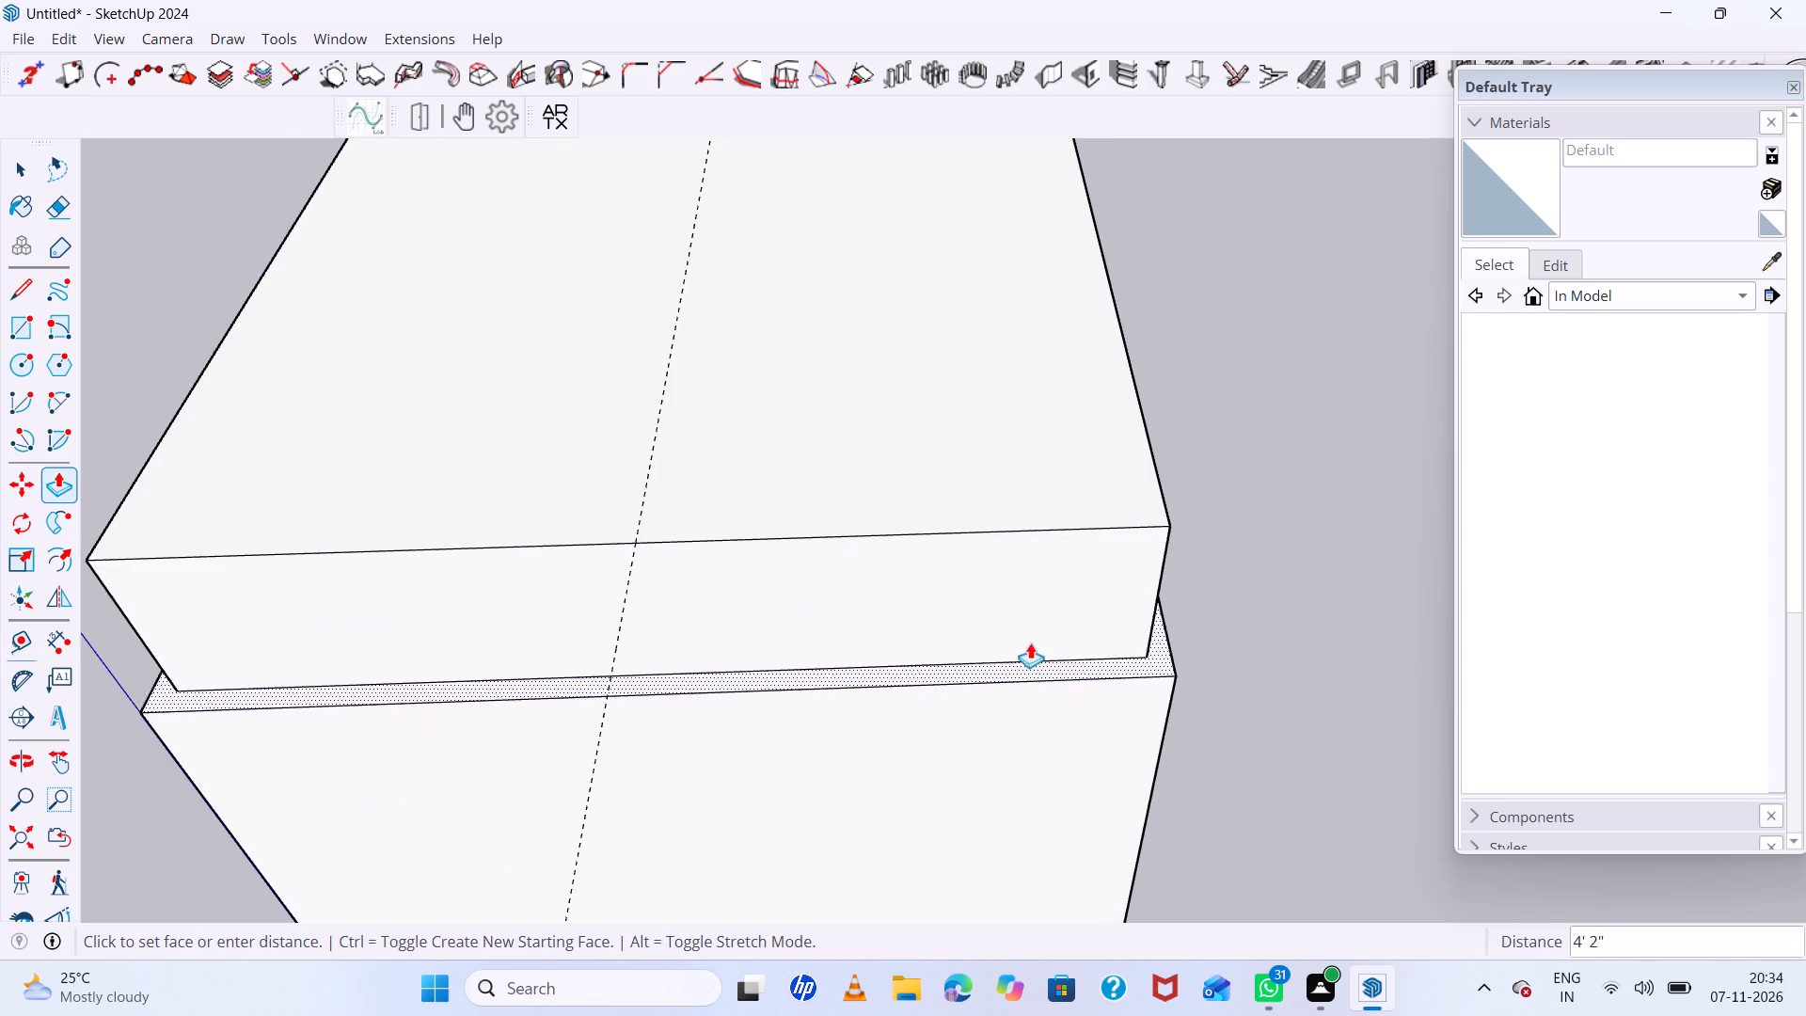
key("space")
Push the inner top face down about 32' 5" to the box's base, hollowing it out inside the 6" walls.
left_click(998, 516)
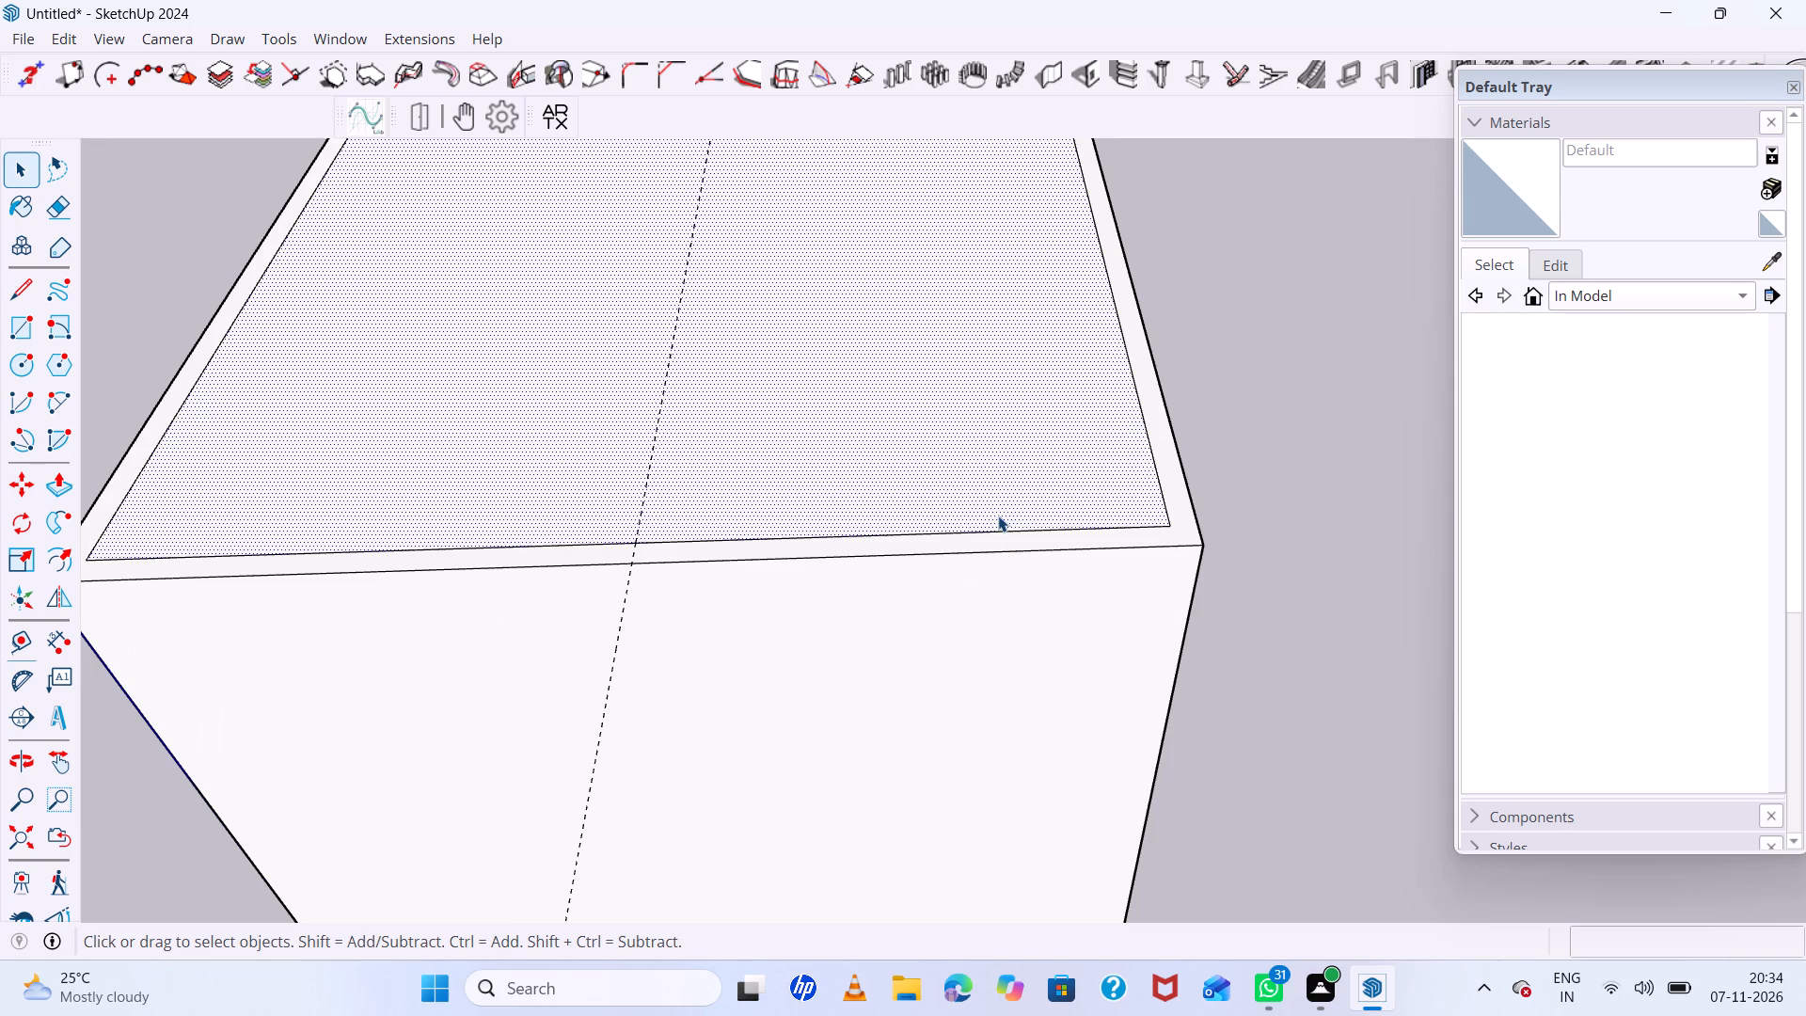
key("p")
left_click(998, 516)
left_click(1020, 501)
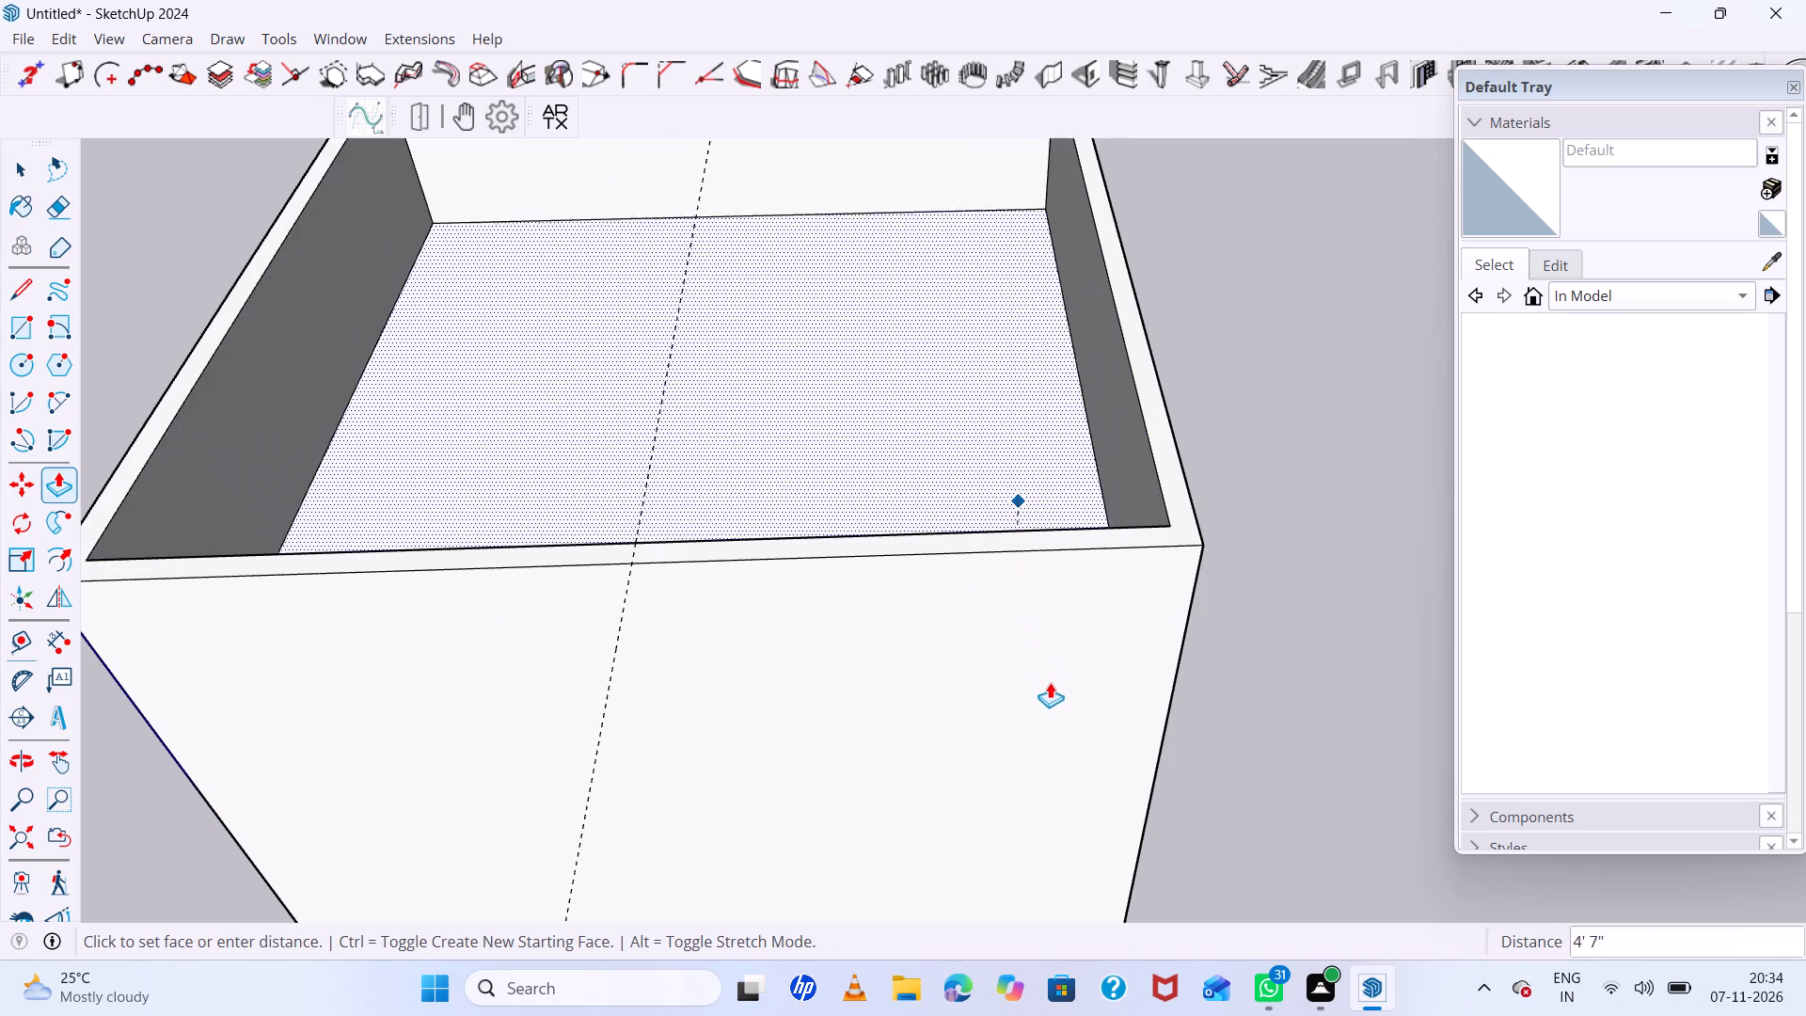
scroll(1053, 704, "down", 6)
scroll(1012, 611, "down", 10)
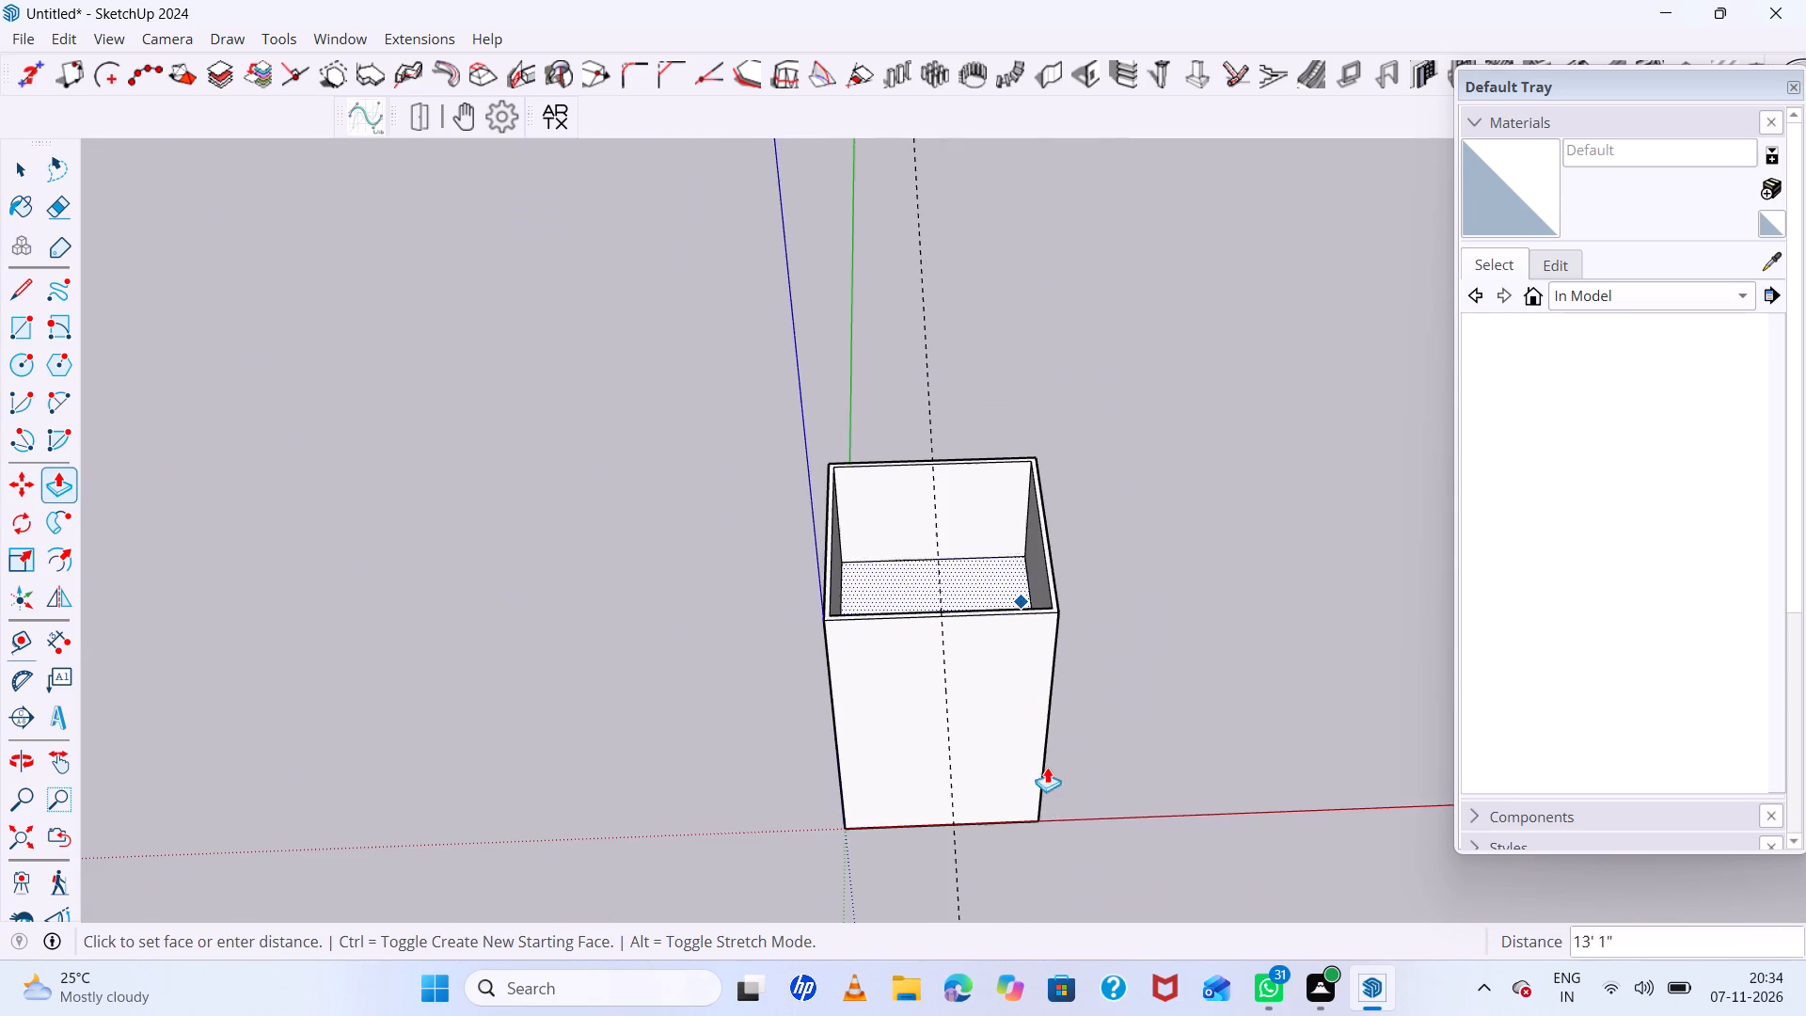
left_click(1035, 821)
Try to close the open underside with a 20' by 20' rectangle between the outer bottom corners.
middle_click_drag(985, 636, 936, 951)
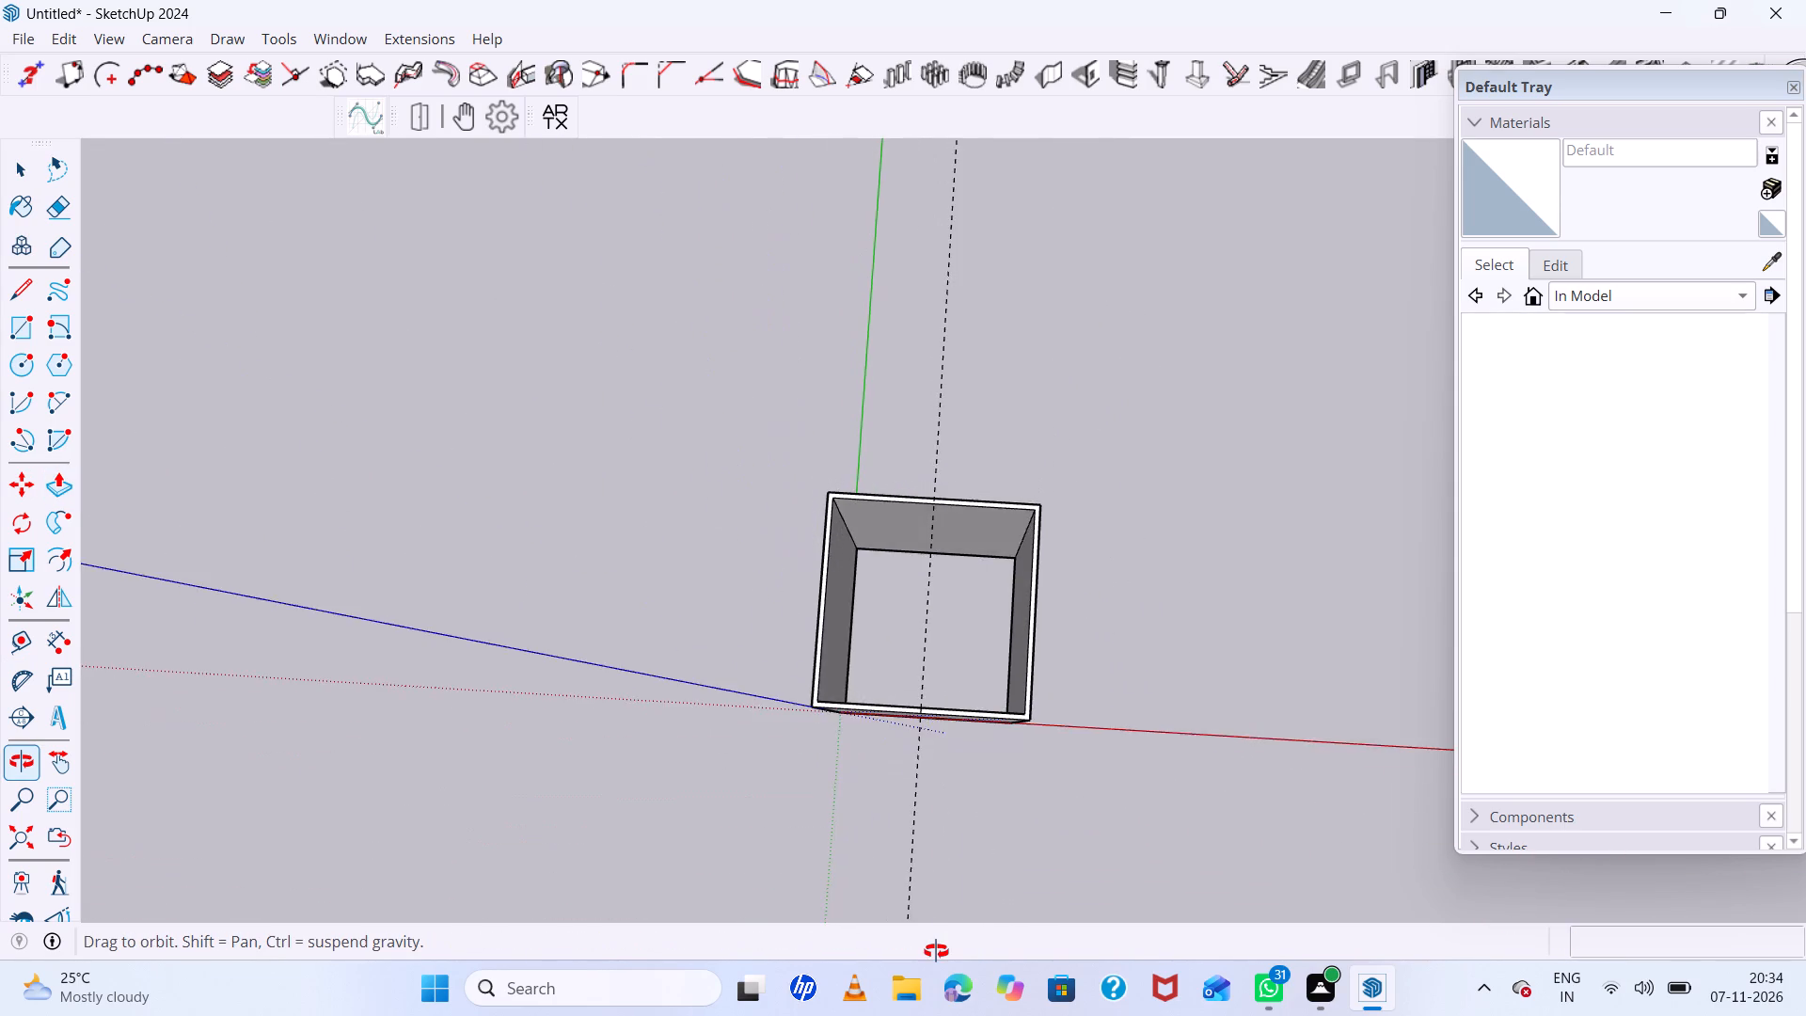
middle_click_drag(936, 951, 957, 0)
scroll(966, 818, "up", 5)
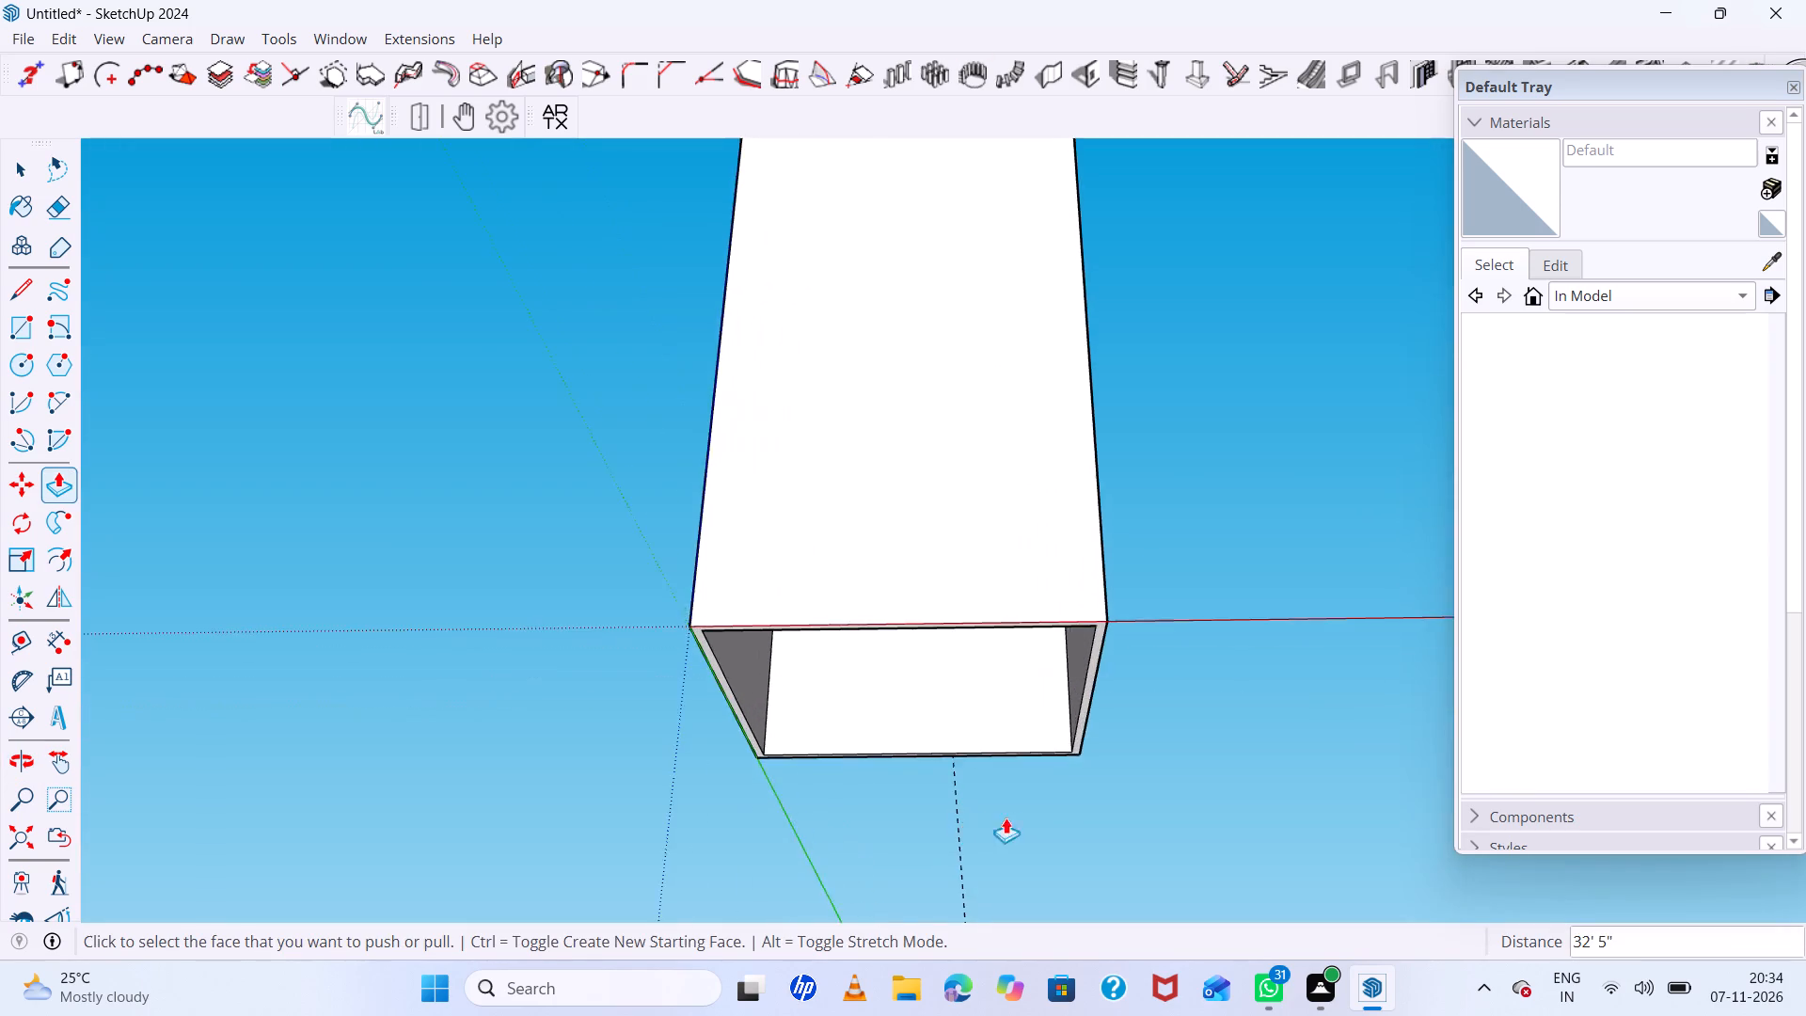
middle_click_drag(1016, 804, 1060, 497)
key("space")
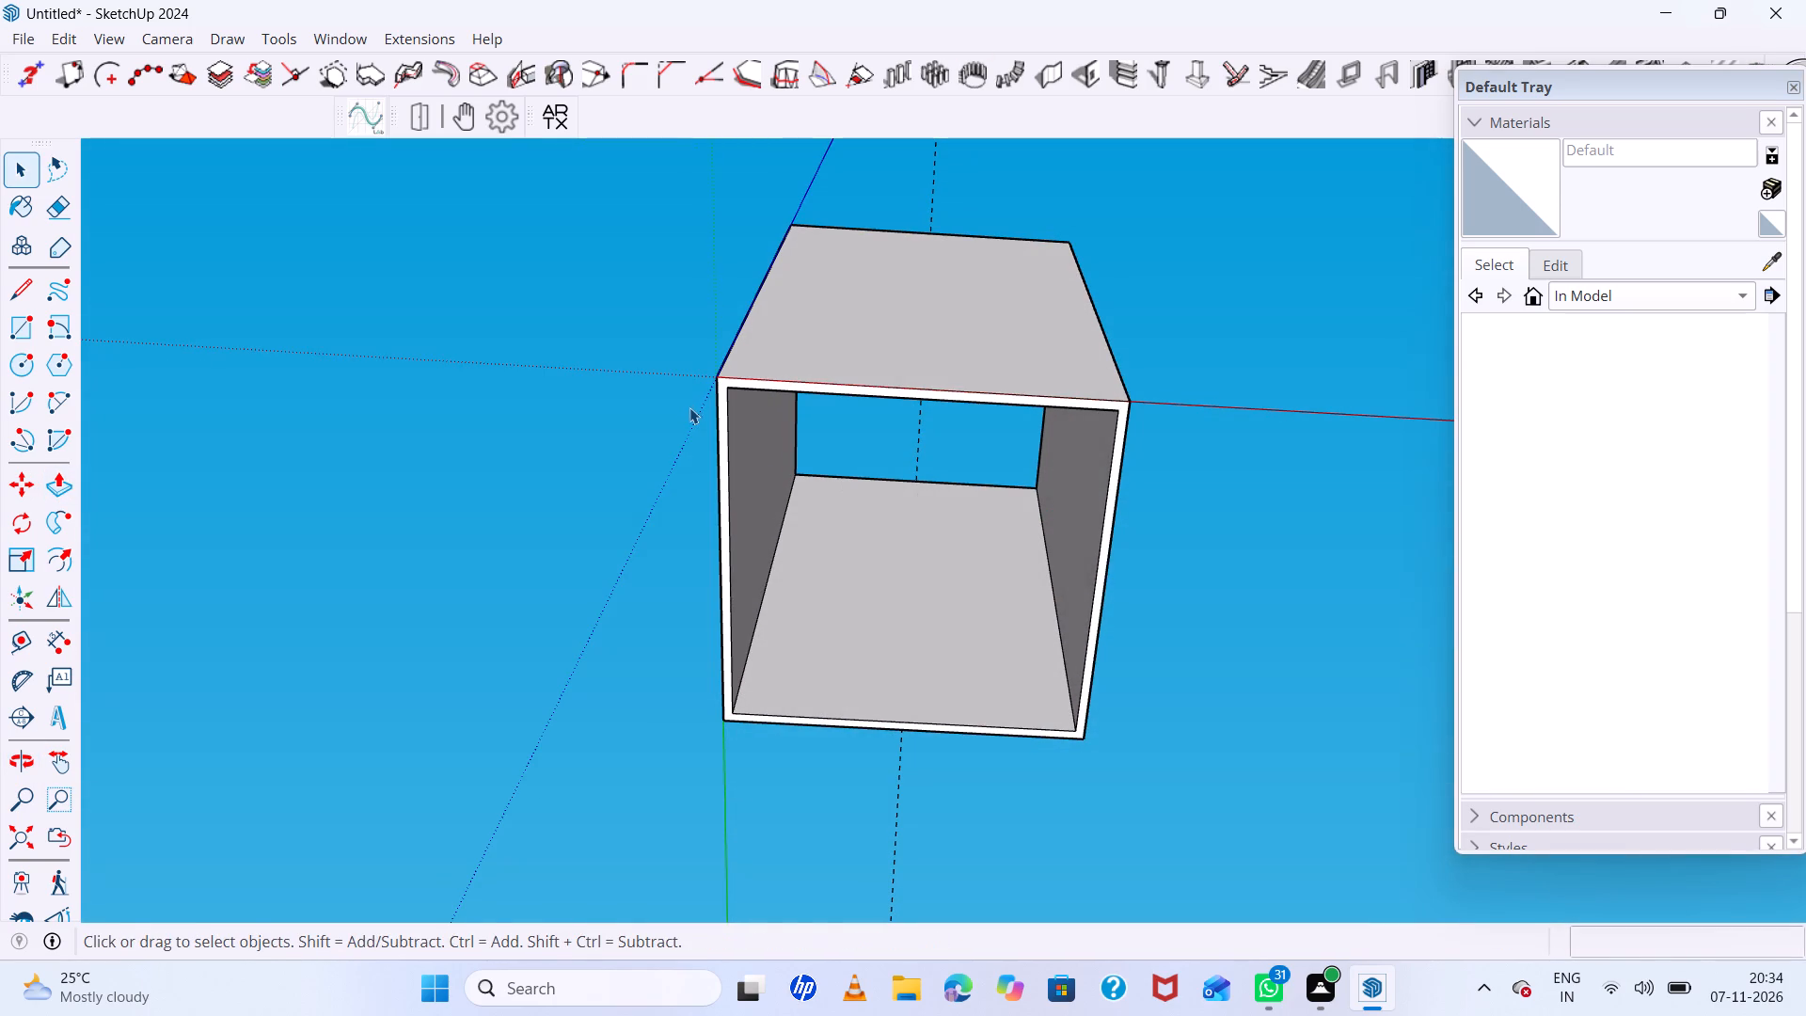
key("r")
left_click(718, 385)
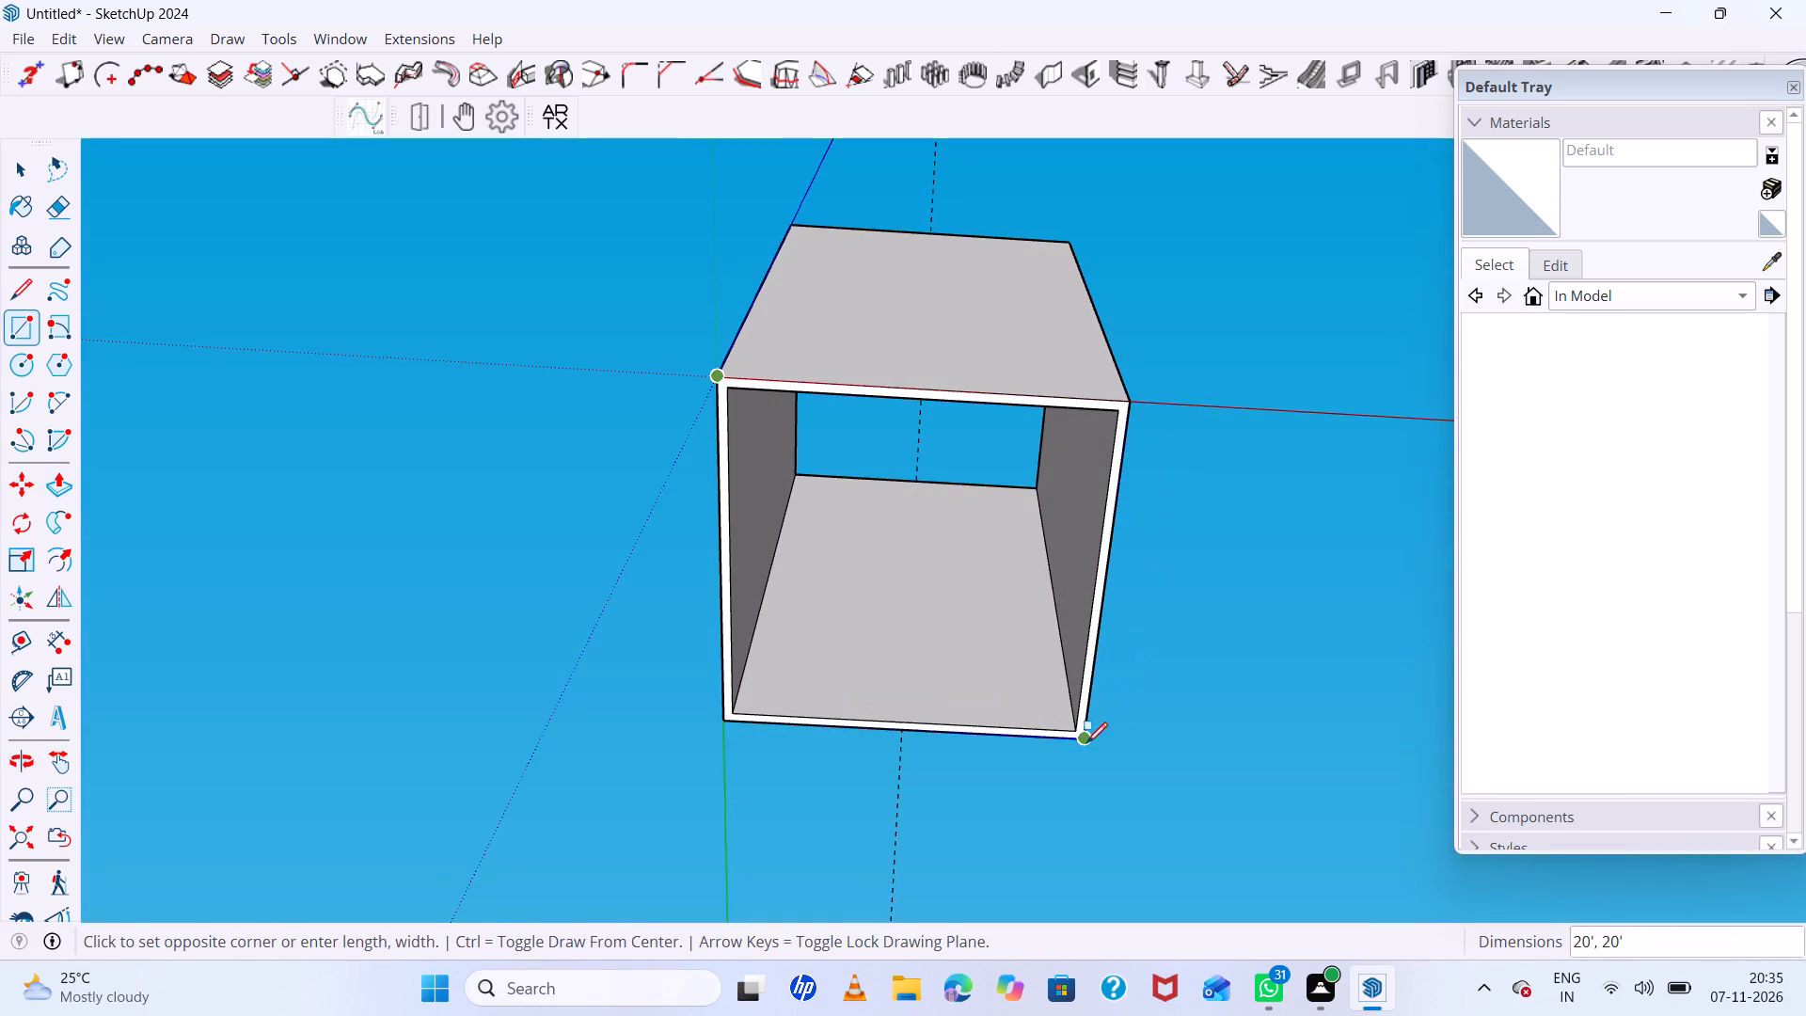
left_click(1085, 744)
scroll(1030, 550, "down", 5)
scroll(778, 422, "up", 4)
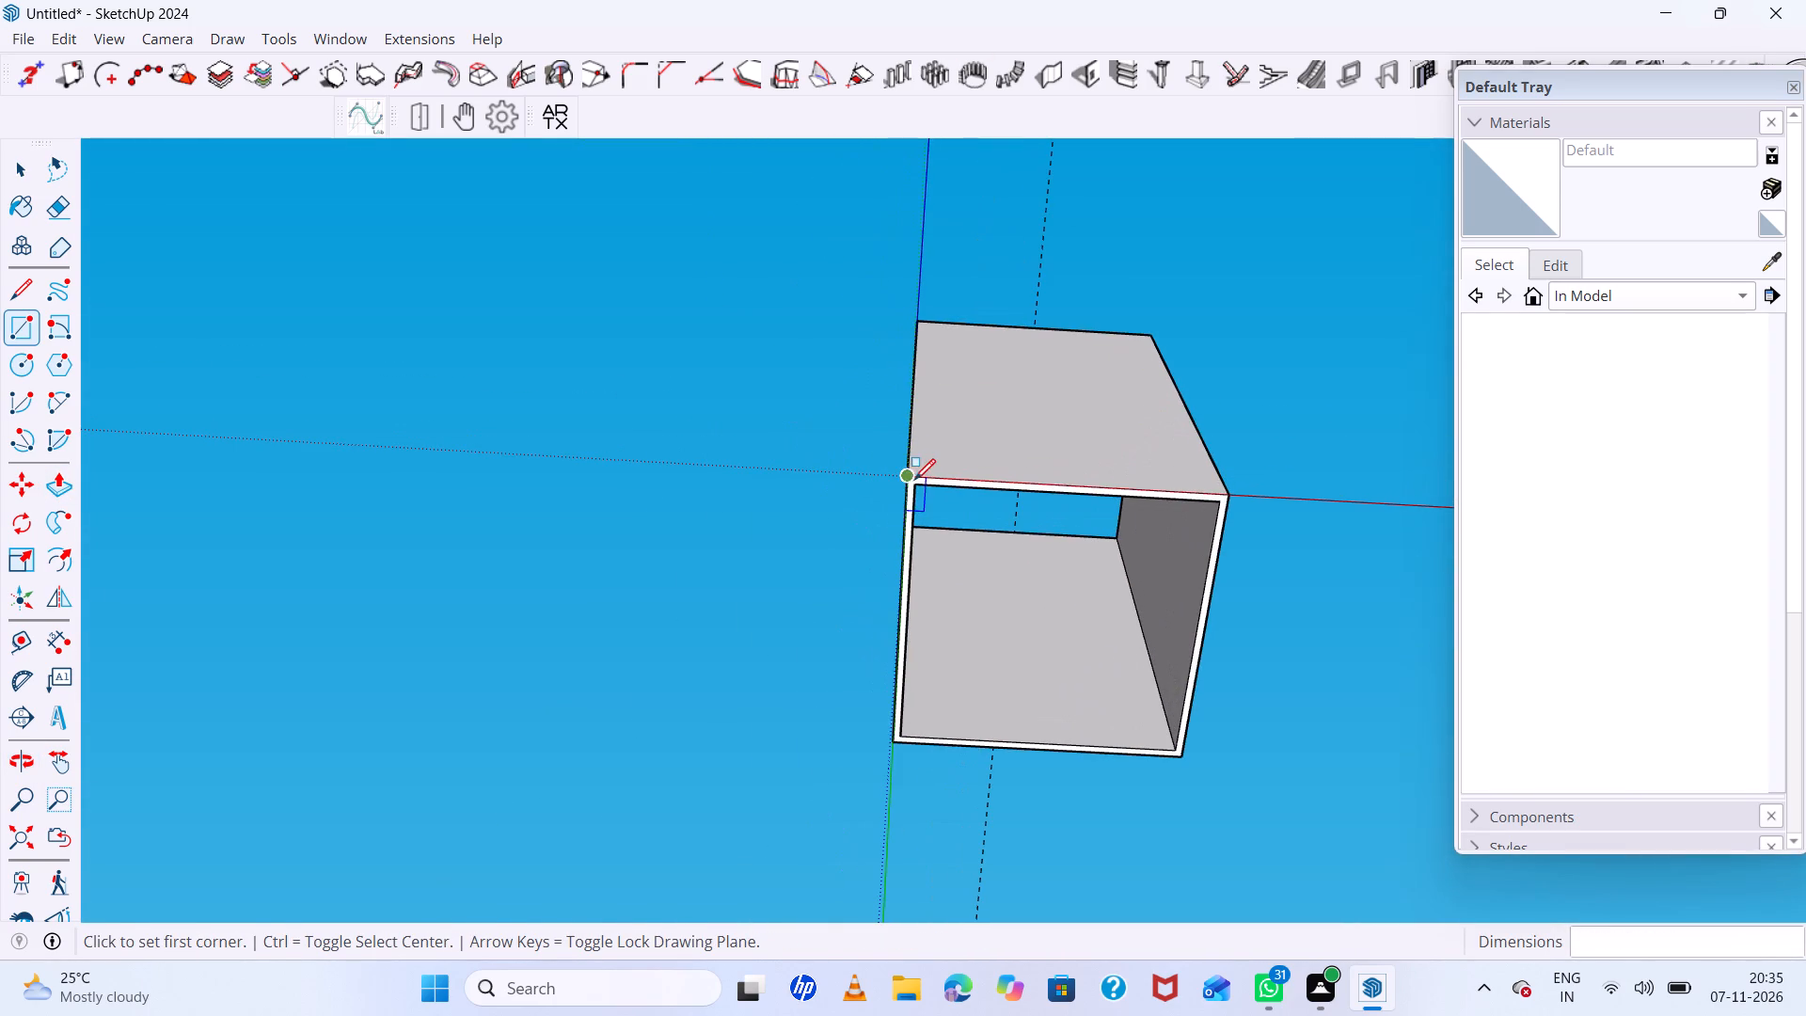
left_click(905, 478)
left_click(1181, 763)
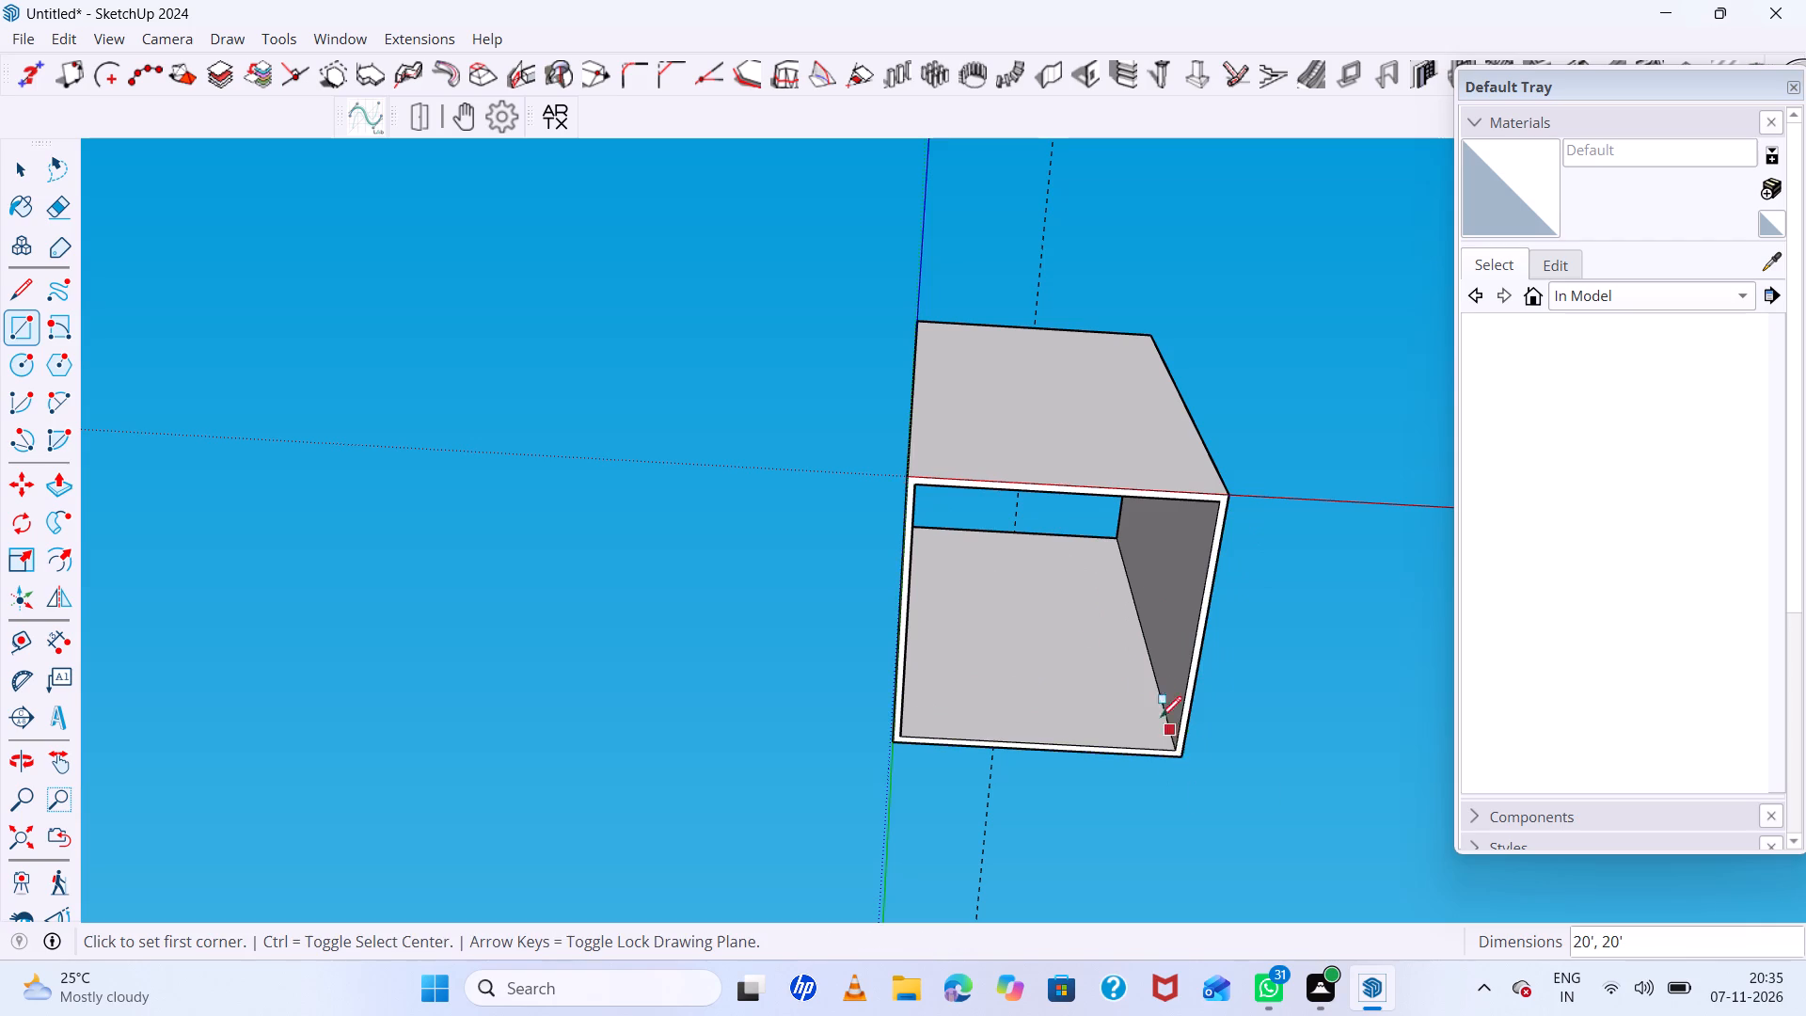
Draw a rectangle between opposite inner corners of the underside opening to close the bottom of the box.
scroll(1026, 634, "up", 5)
double_click(805, 325)
scroll(1197, 561, "down", 2)
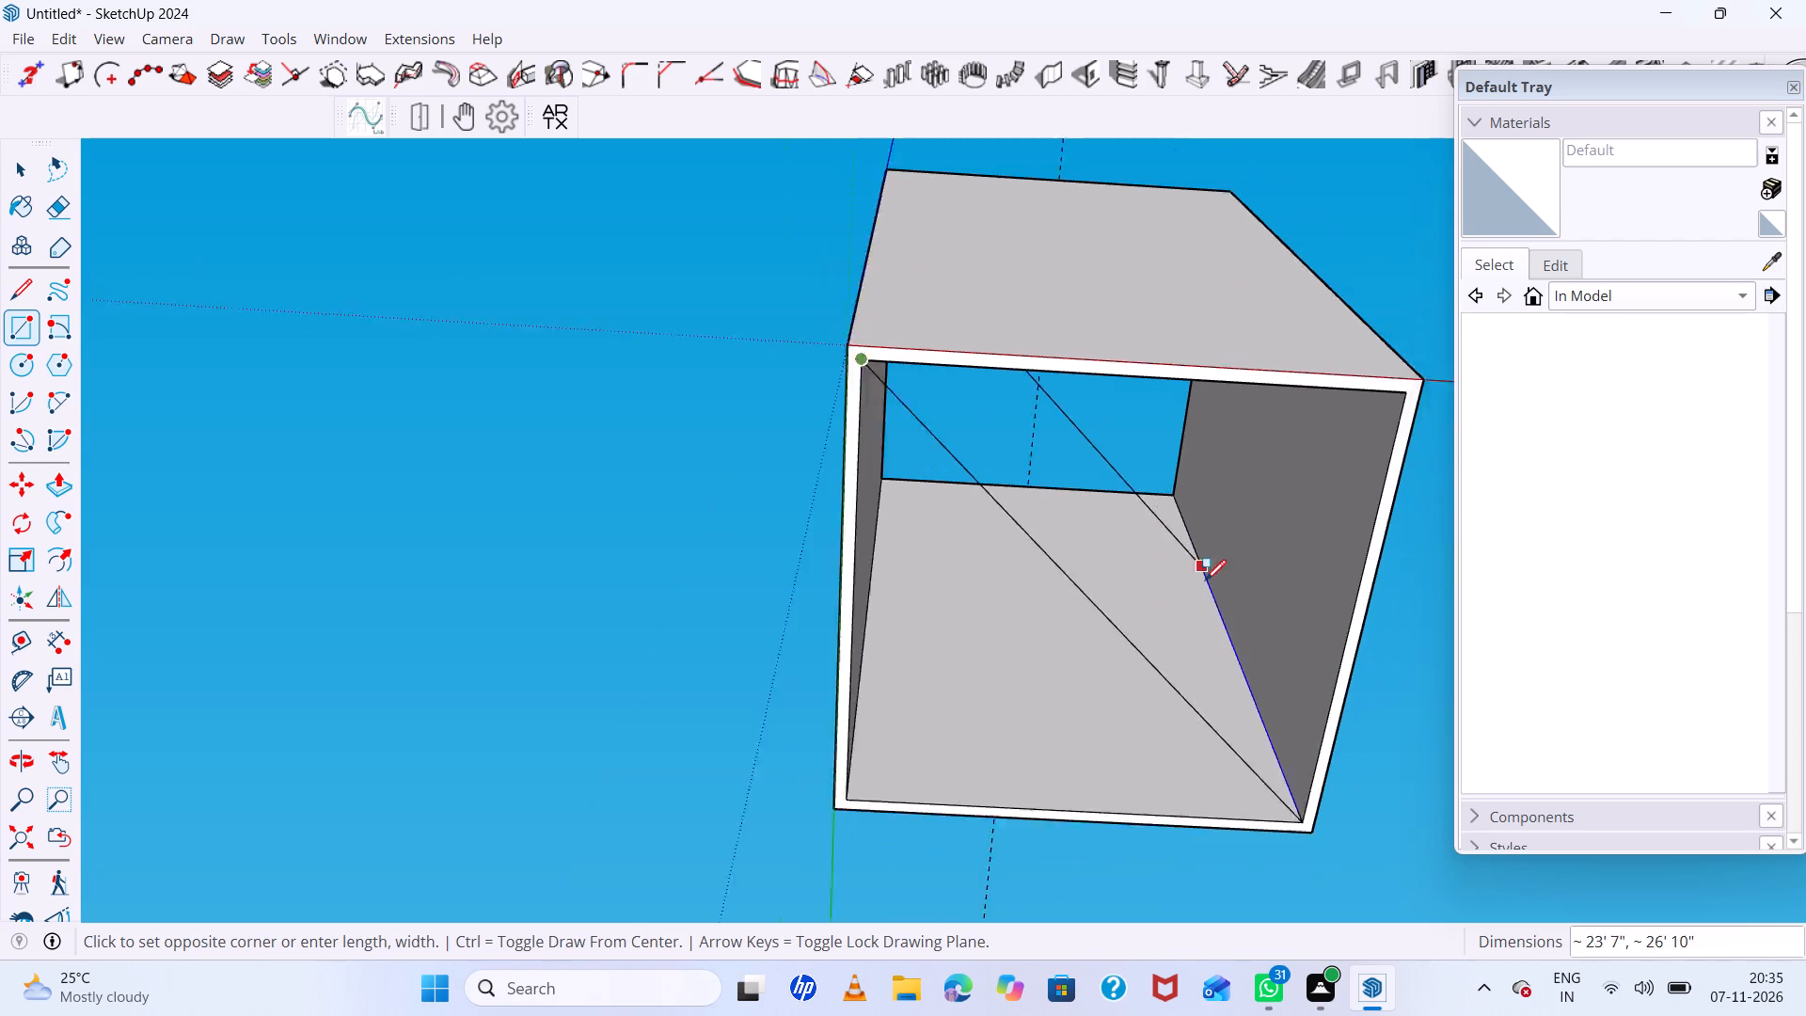
scroll(1205, 580, "down", 2)
left_click(1275, 743)
scroll(1050, 534, "up", 5)
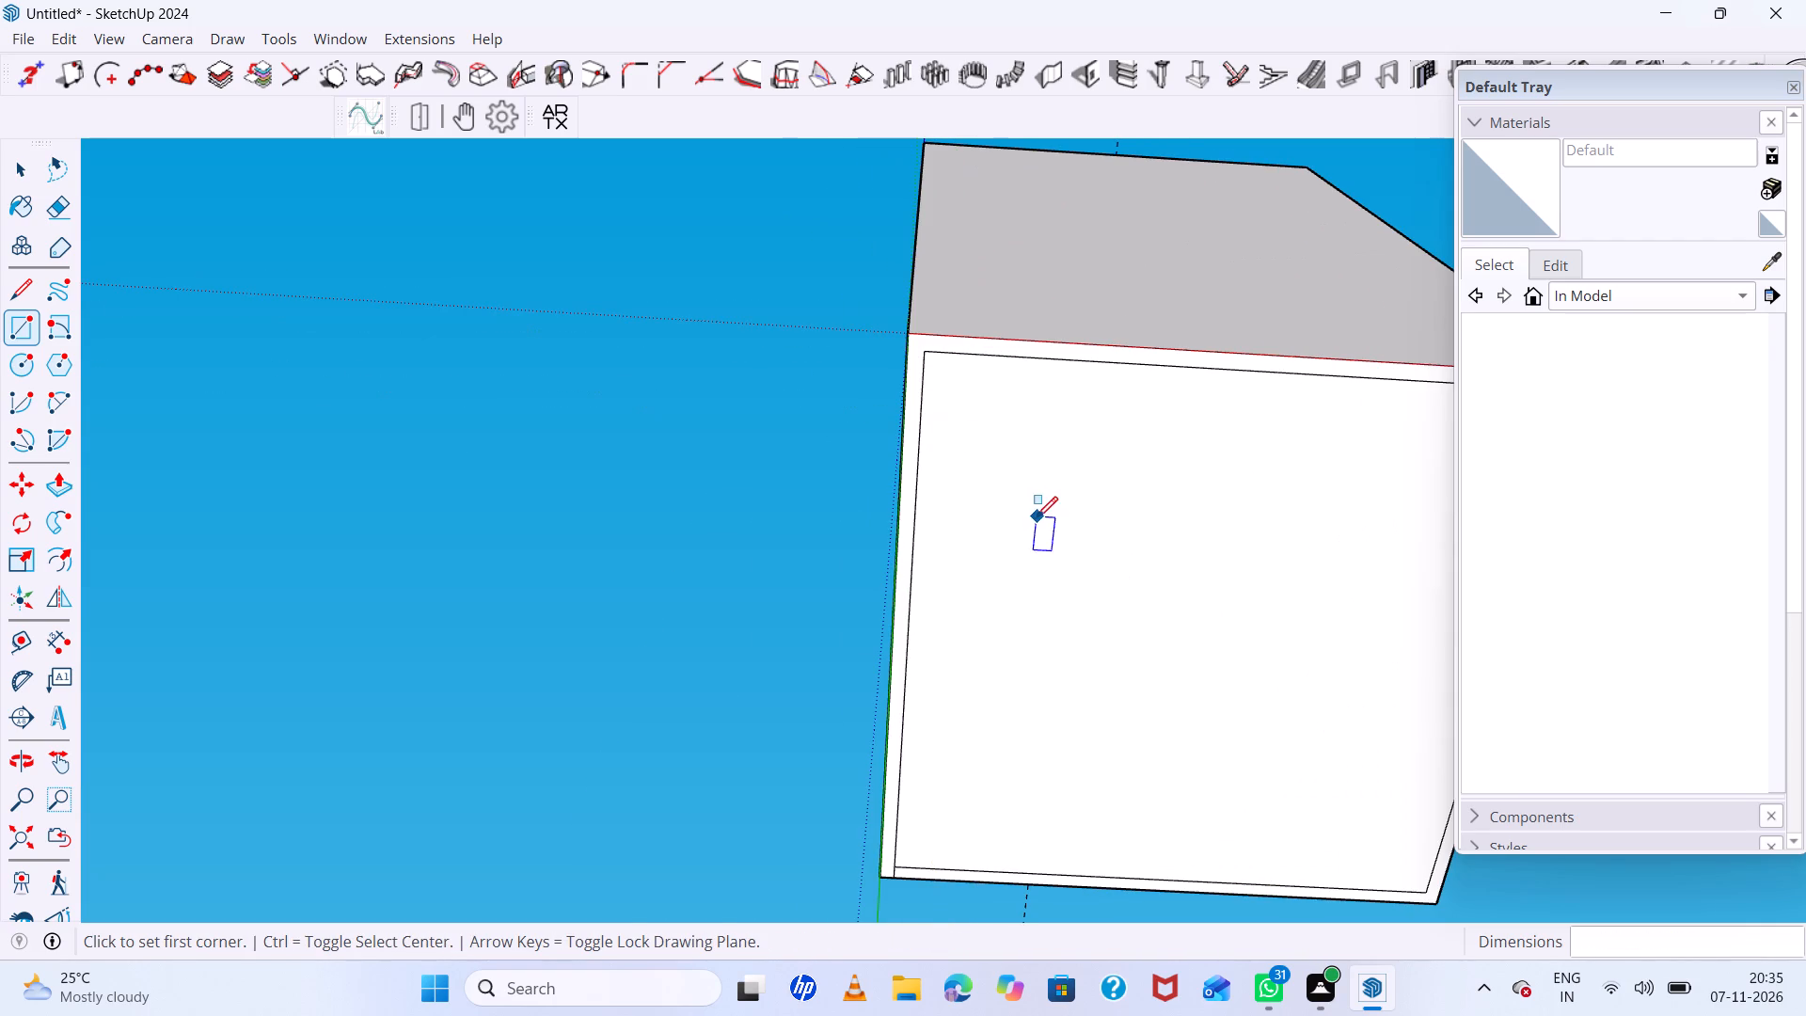
key("space")
Select the new bottom face and examine the hollow box's floor and wall tops from above.
left_click(1015, 499)
scroll(794, 627, "down", 11)
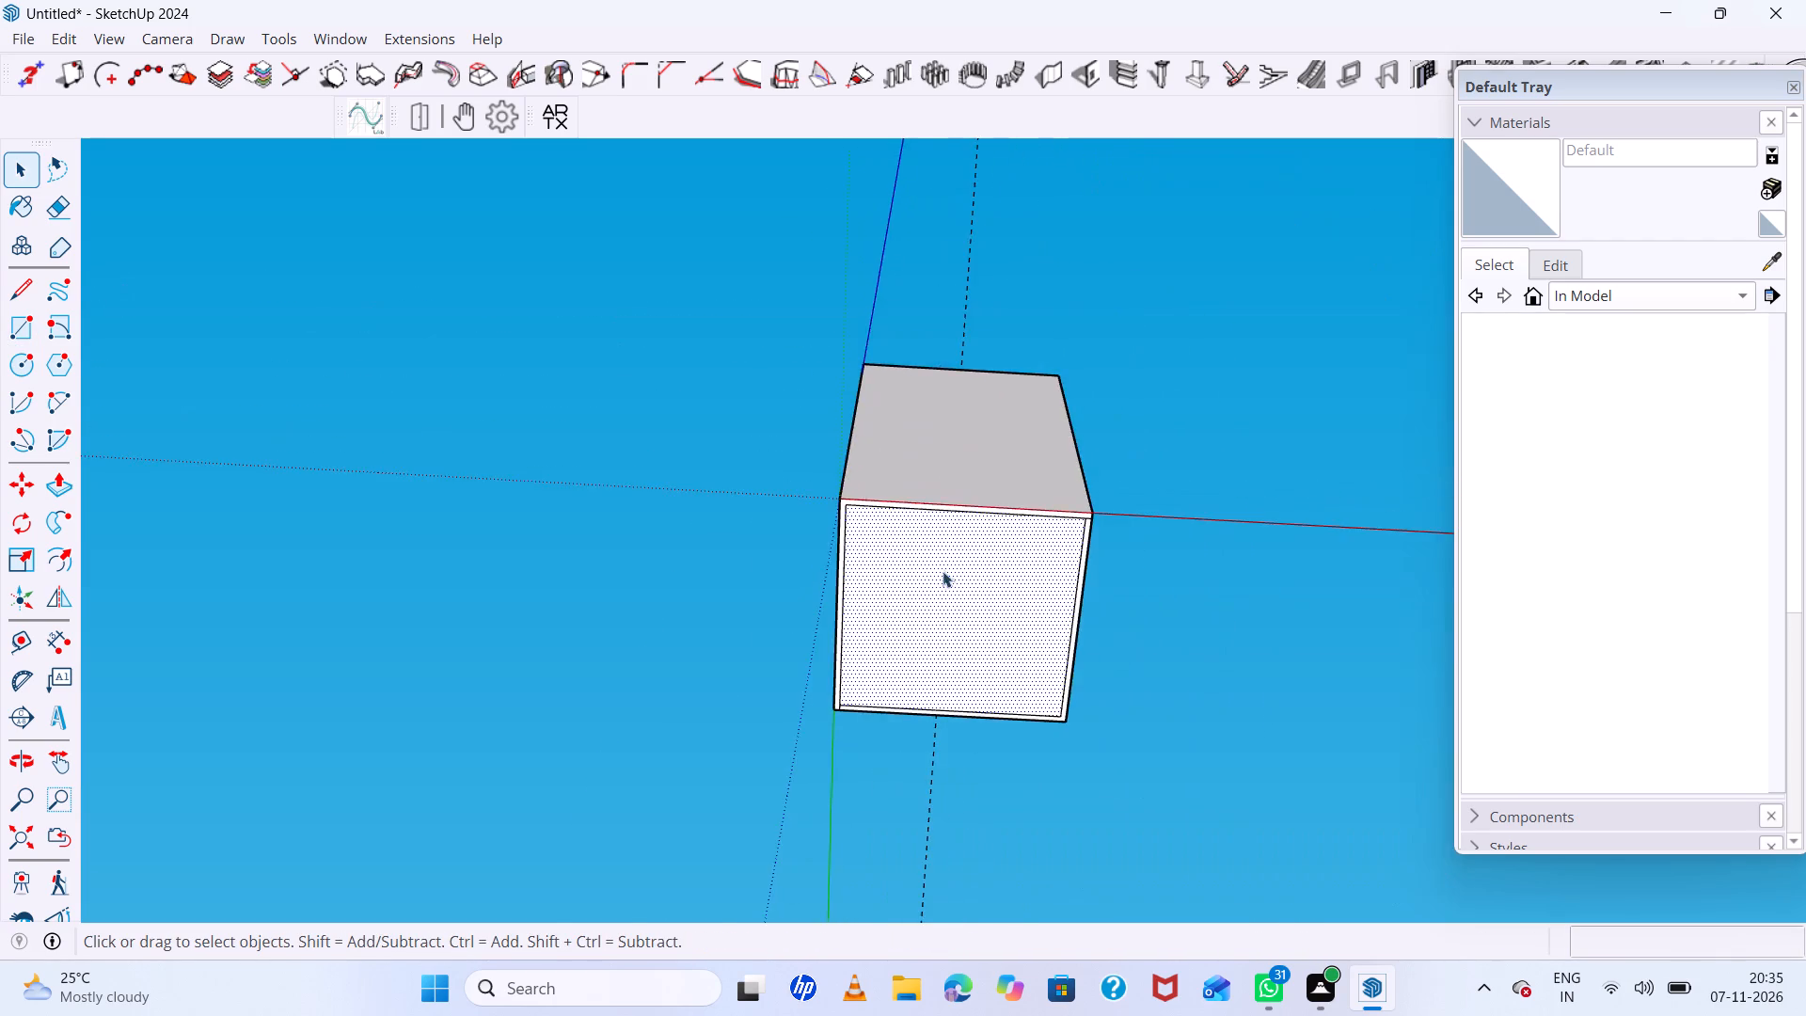
middle_click_drag(945, 579, 1008, 1015)
middle_click_drag(893, 450, 848, 890)
scroll(848, 890, "down", 1)
scroll(1012, 440, "up", 5)
middle_click_drag(956, 419, 942, 726)
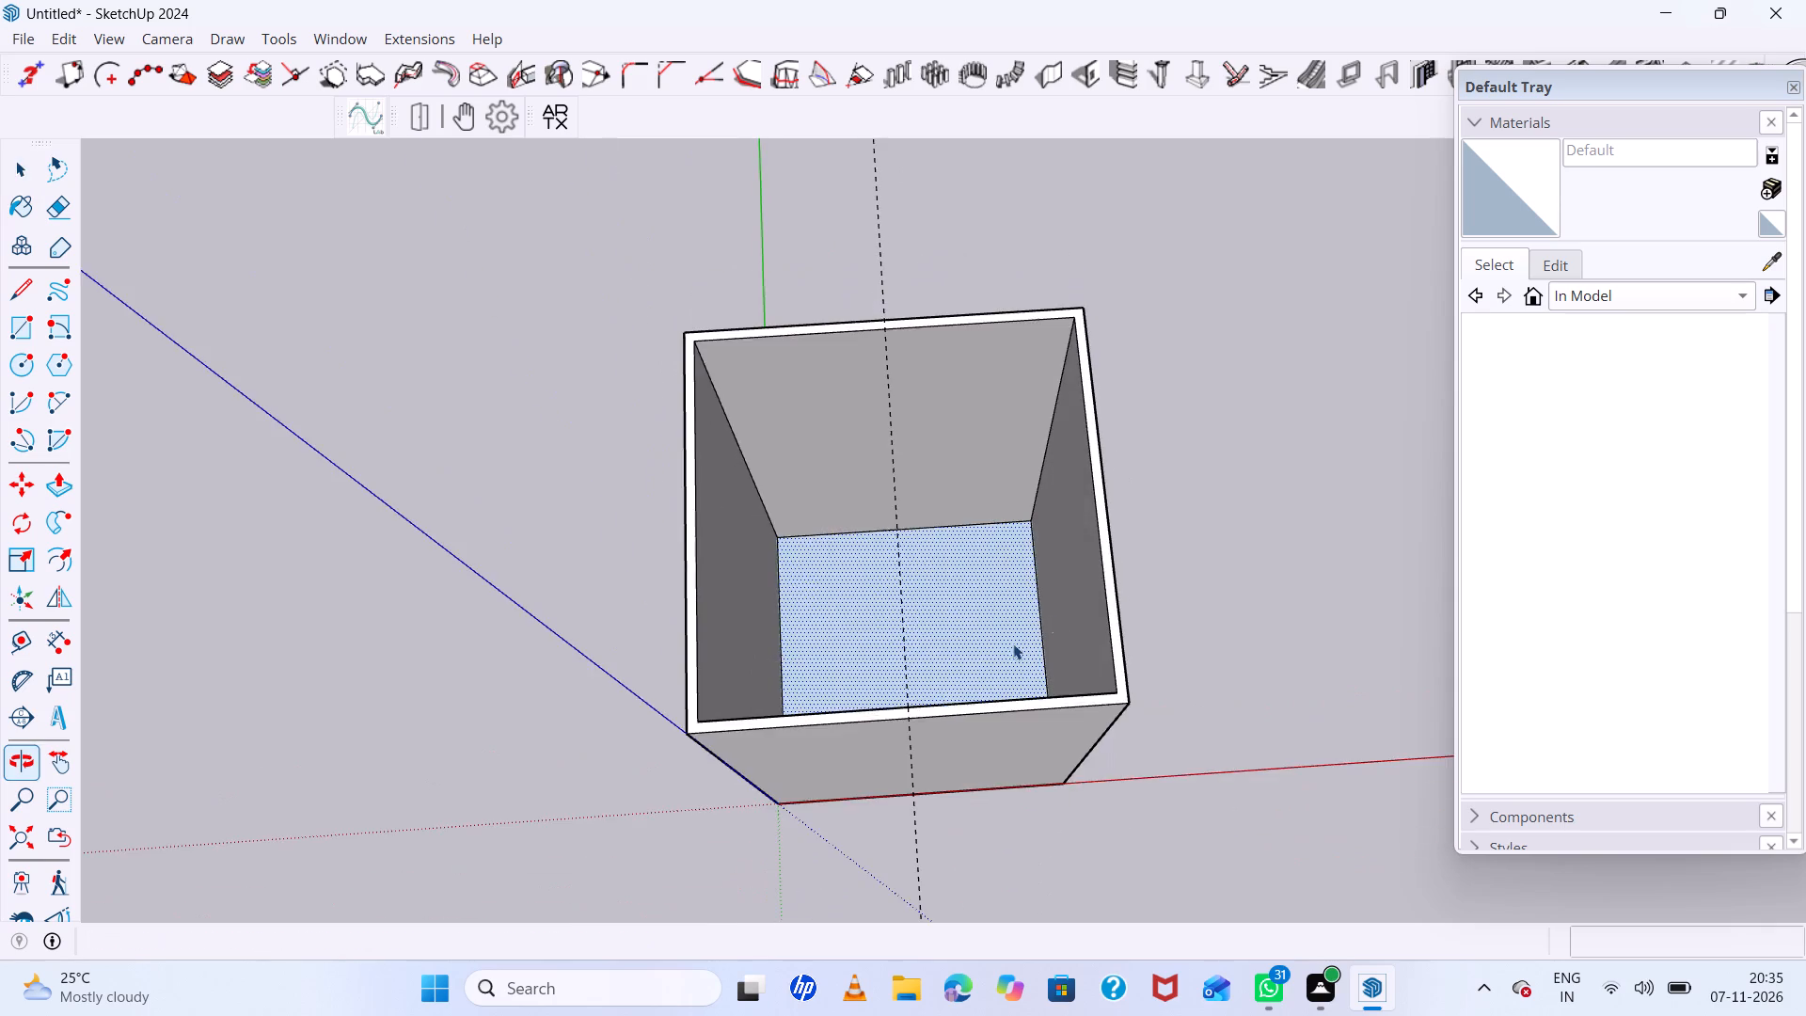
scroll(1064, 604, "down", 6)
scroll(1084, 491, "up", 11)
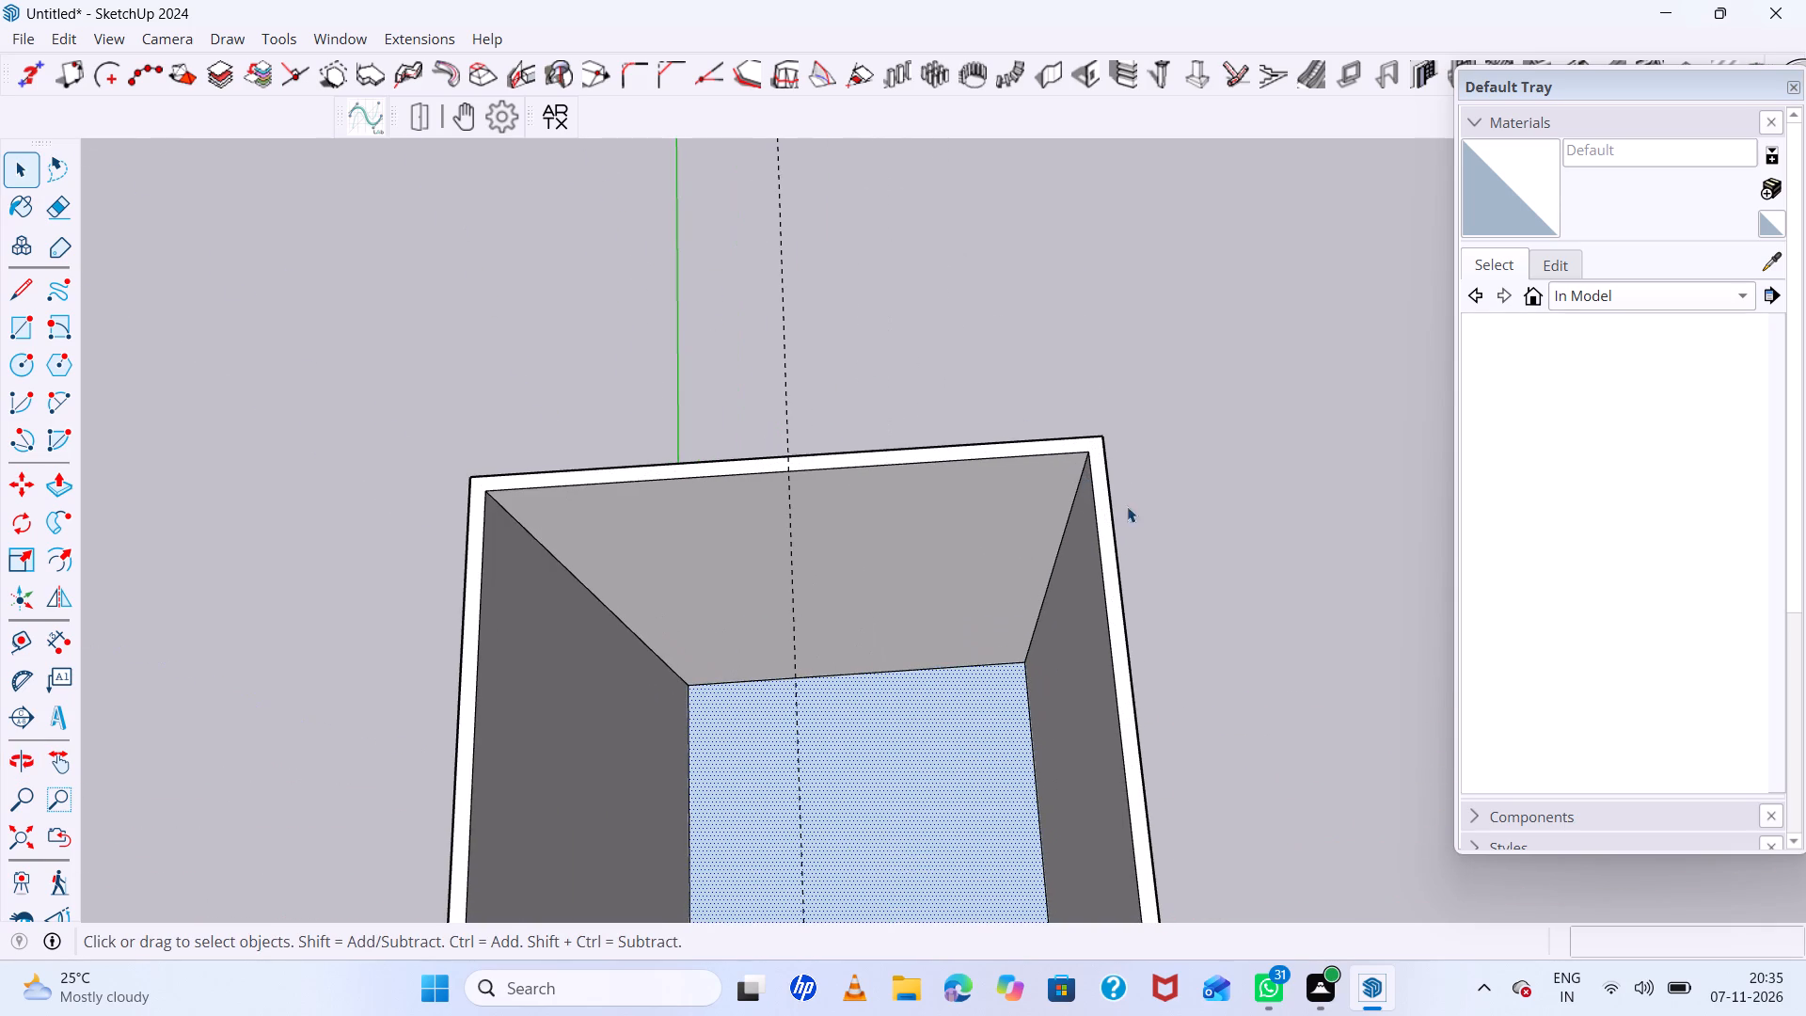
scroll(1037, 427, "down", 5)
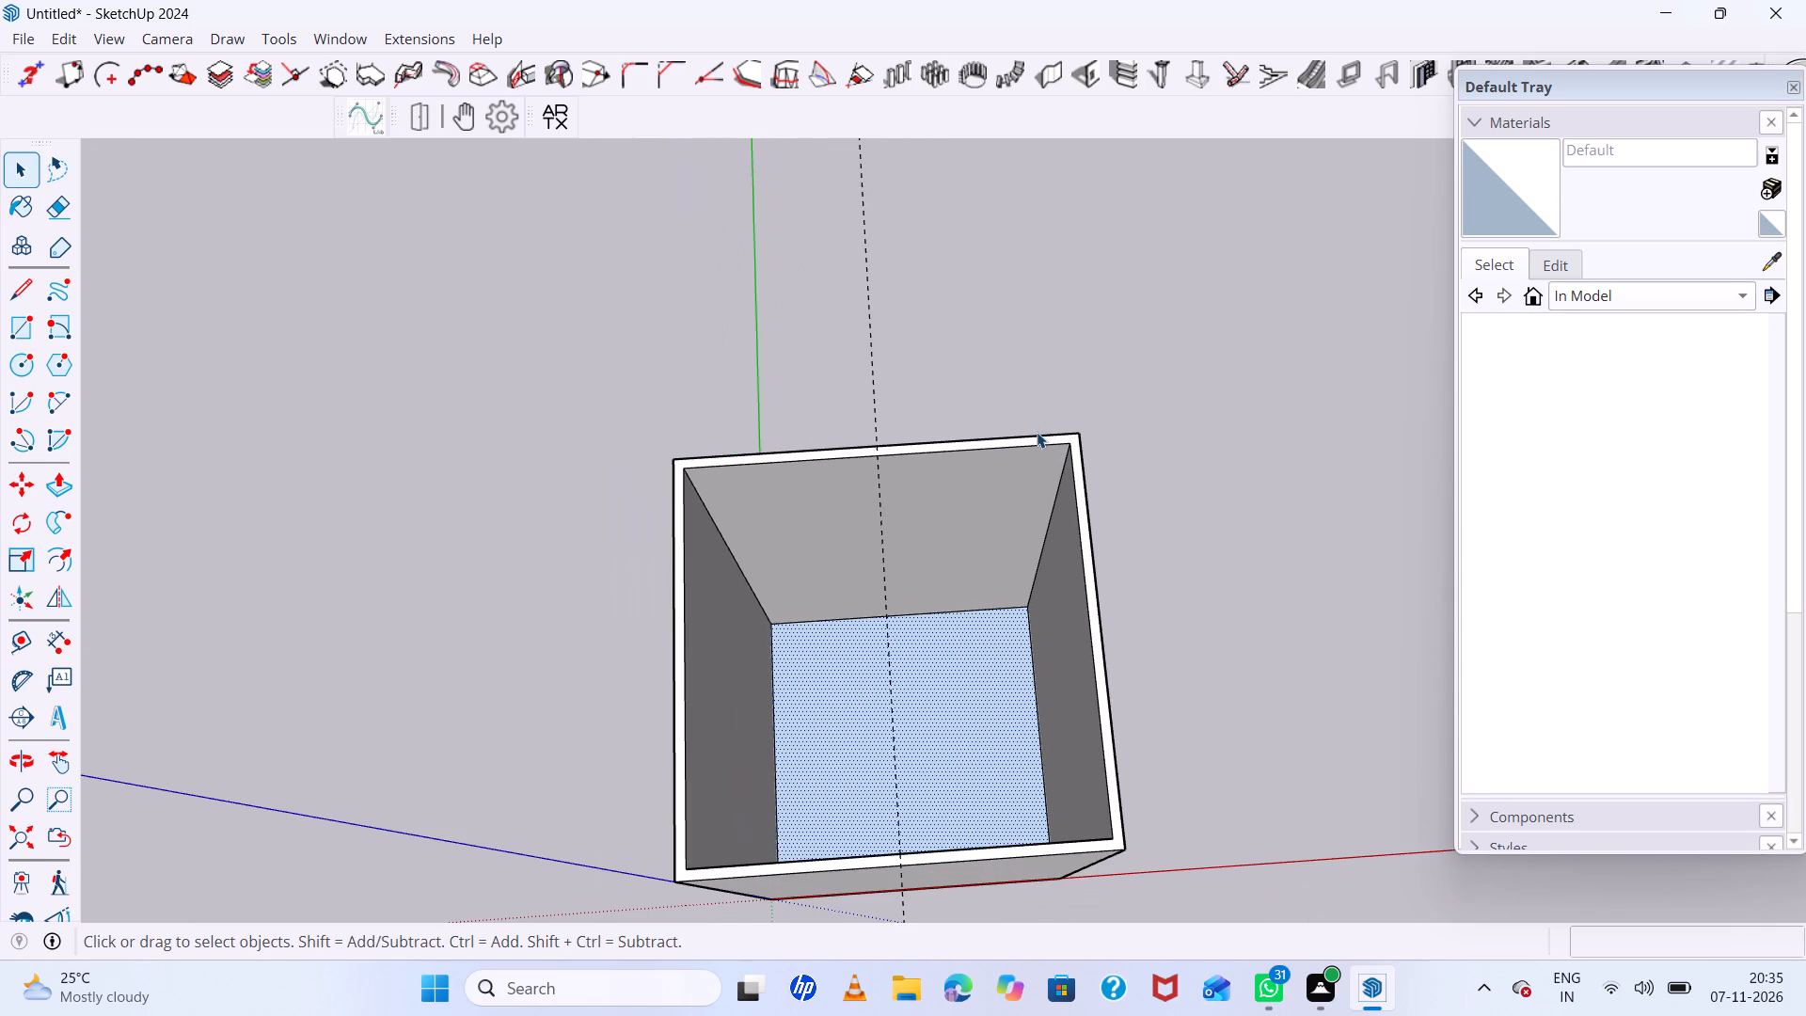
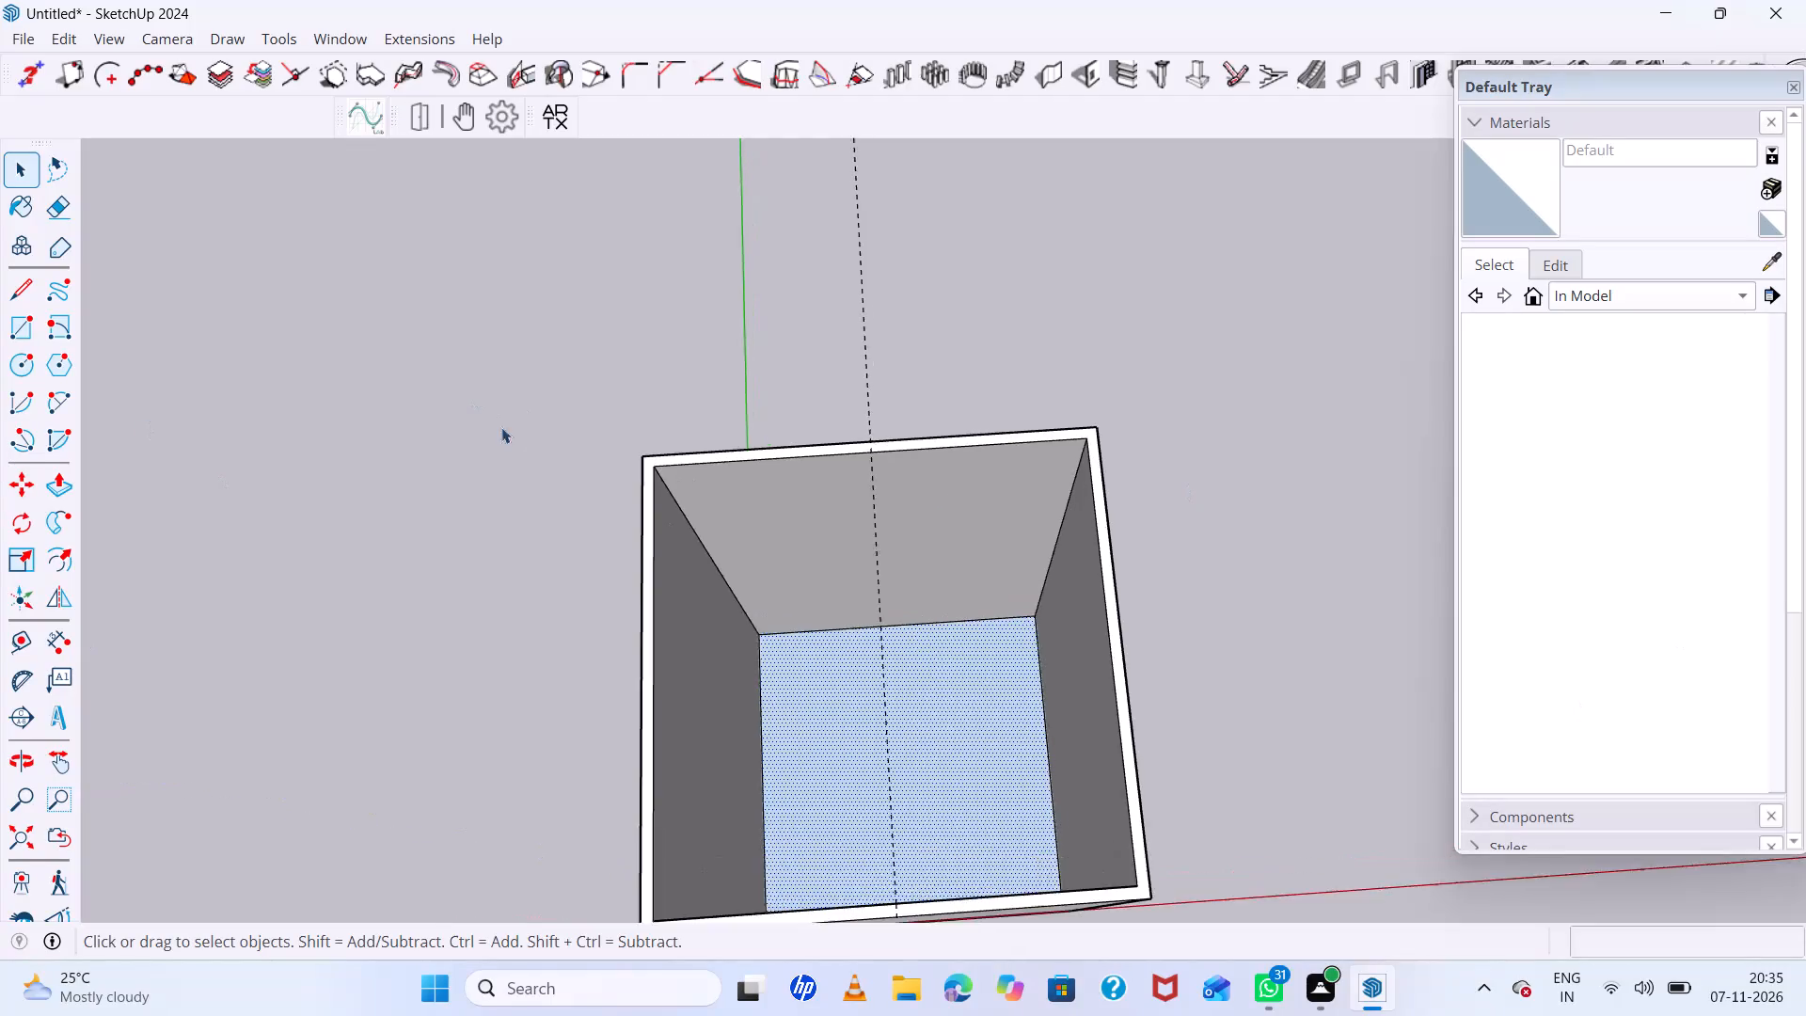
Examine the hollow box's outer walls, top rim and interior from several angles.
scroll(521, 448, "down", 11)
scroll(717, 643, "up", 1)
middle_click_drag(716, 637, 757, 216)
scroll(713, 397, "up", 7)
middle_click_drag(493, 381, 725, 444)
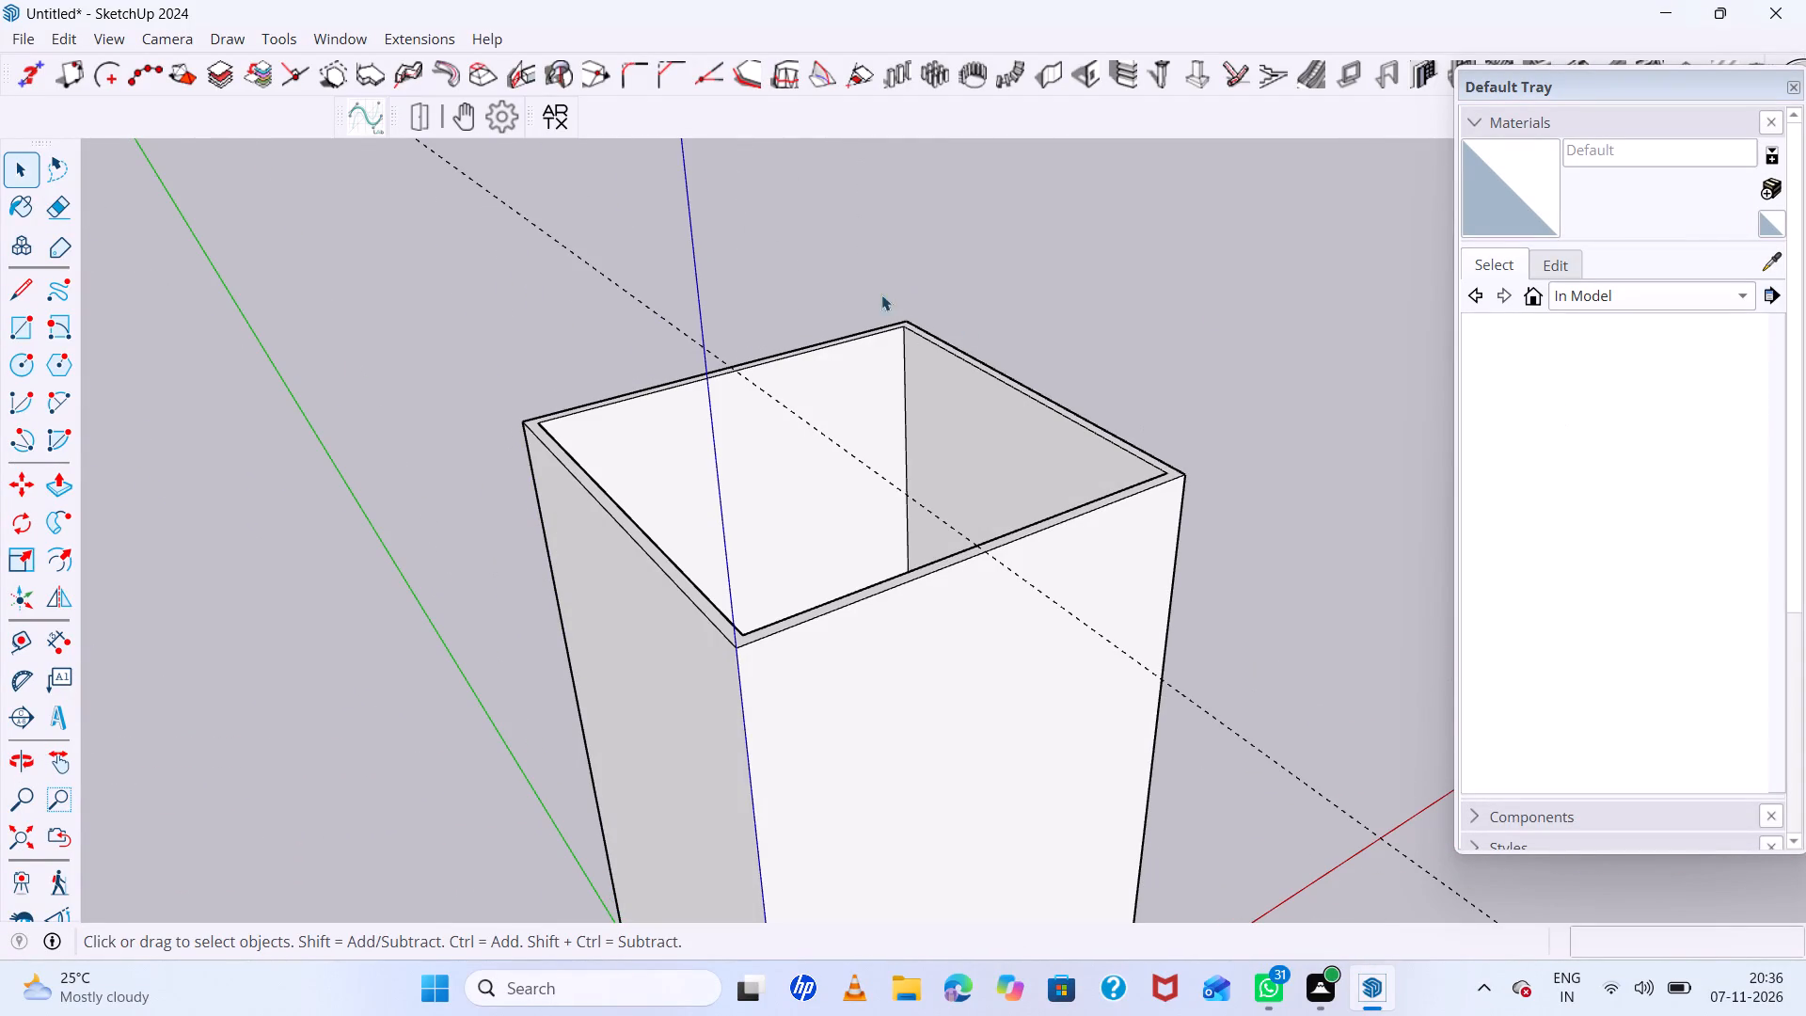
scroll(764, 457, "down", 11)
middle_click_drag(978, 639, 667, 746)
scroll(825, 219, "up", 4)
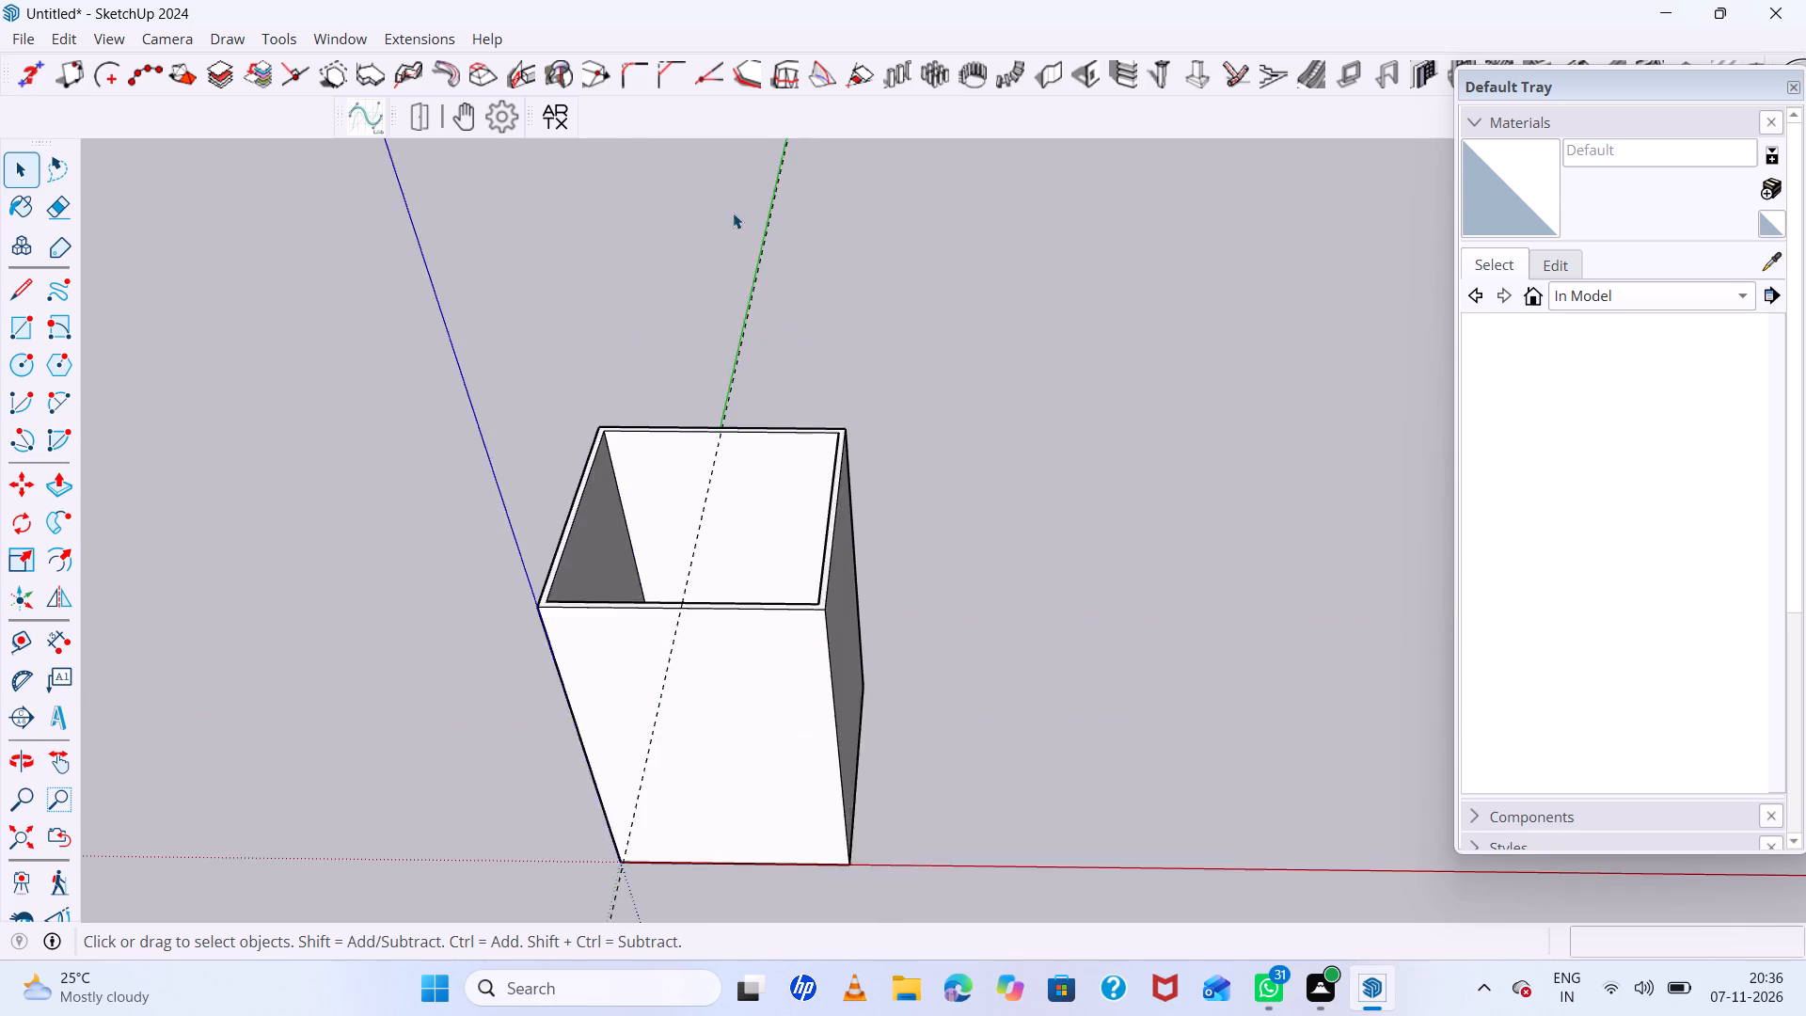
scroll(733, 213, "up", 8)
middle_click_drag(737, 829, 688, 464)
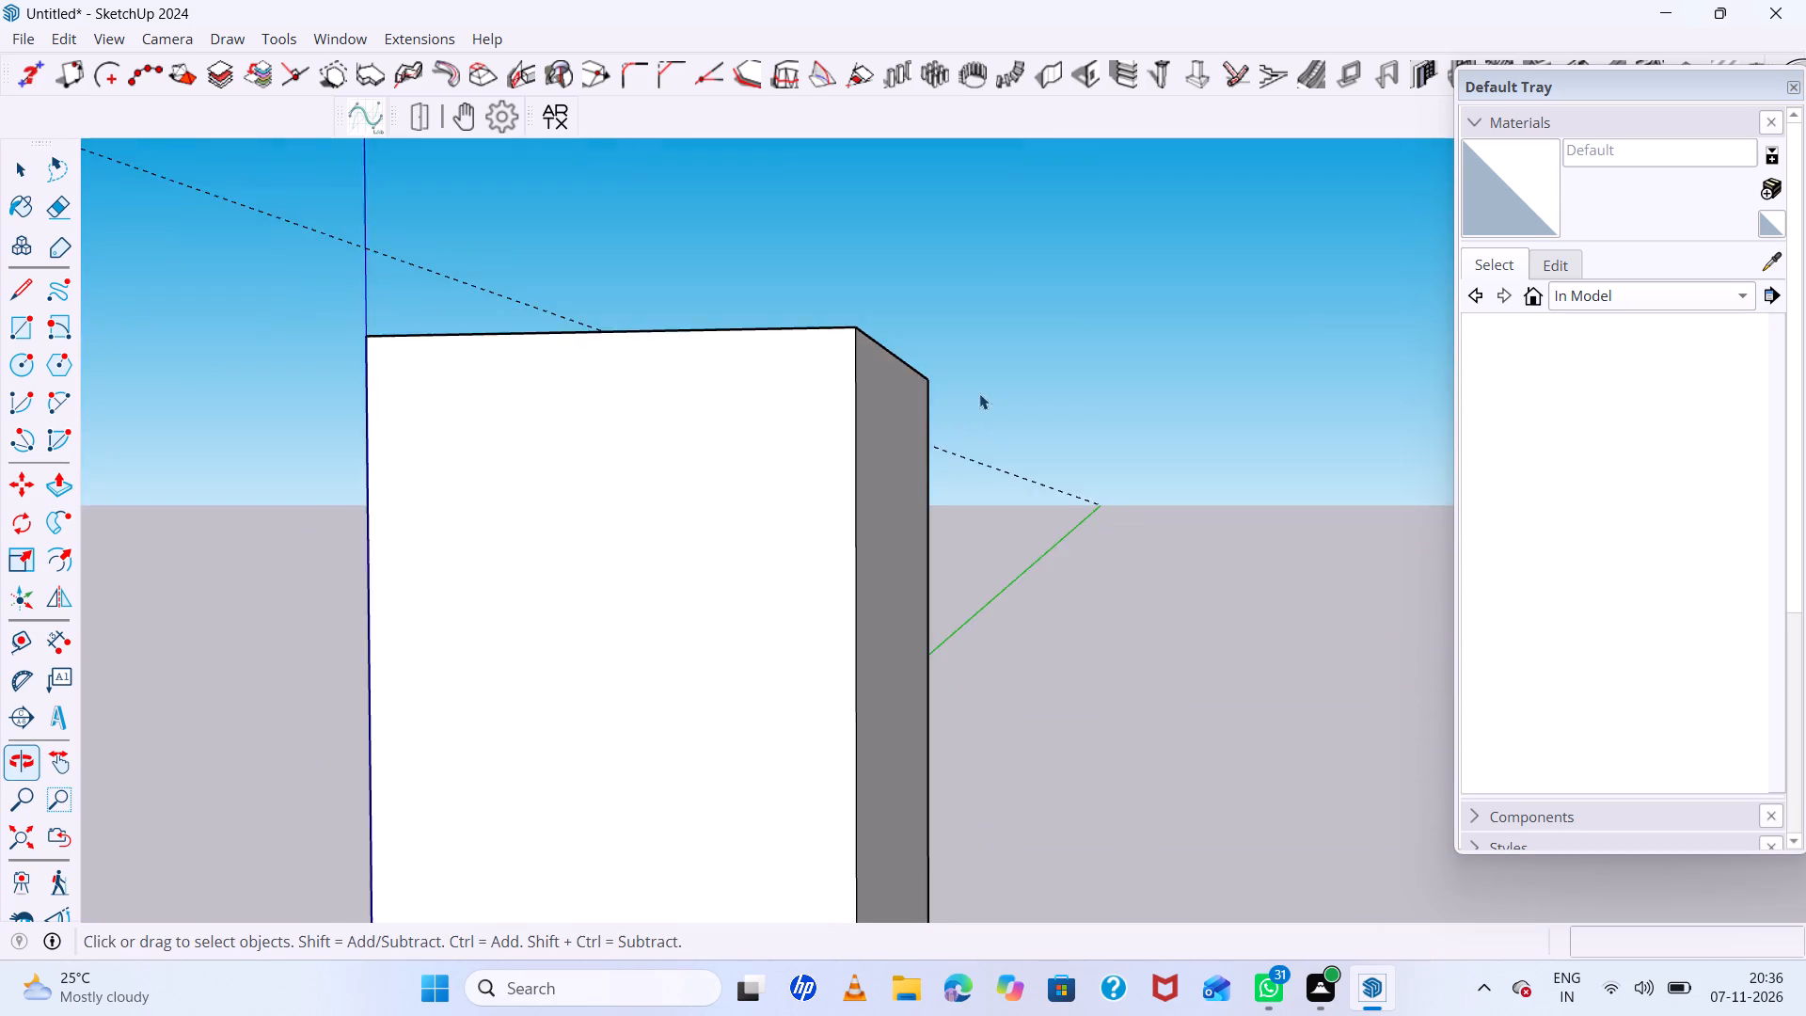
scroll(976, 378, "up", 7)
scroll(956, 361, "down", 7)
middle_click_drag(946, 374, 956, 675)
scroll(867, 564, "up", 5)
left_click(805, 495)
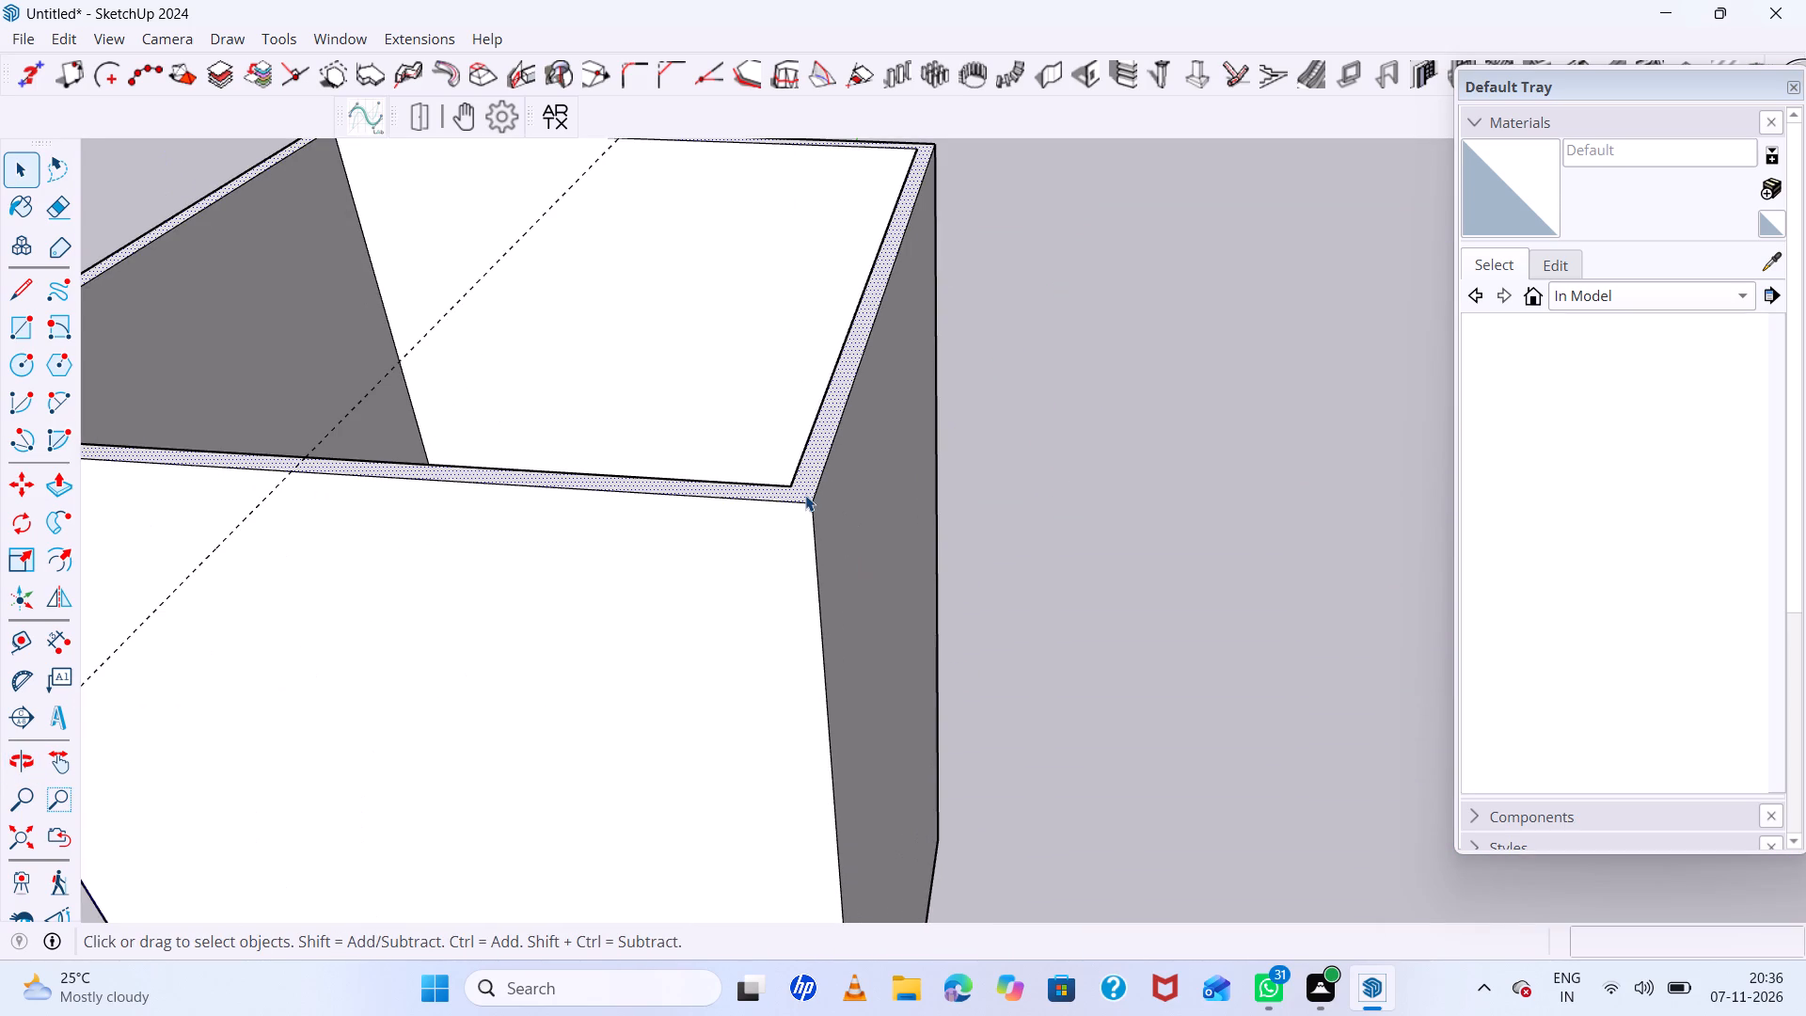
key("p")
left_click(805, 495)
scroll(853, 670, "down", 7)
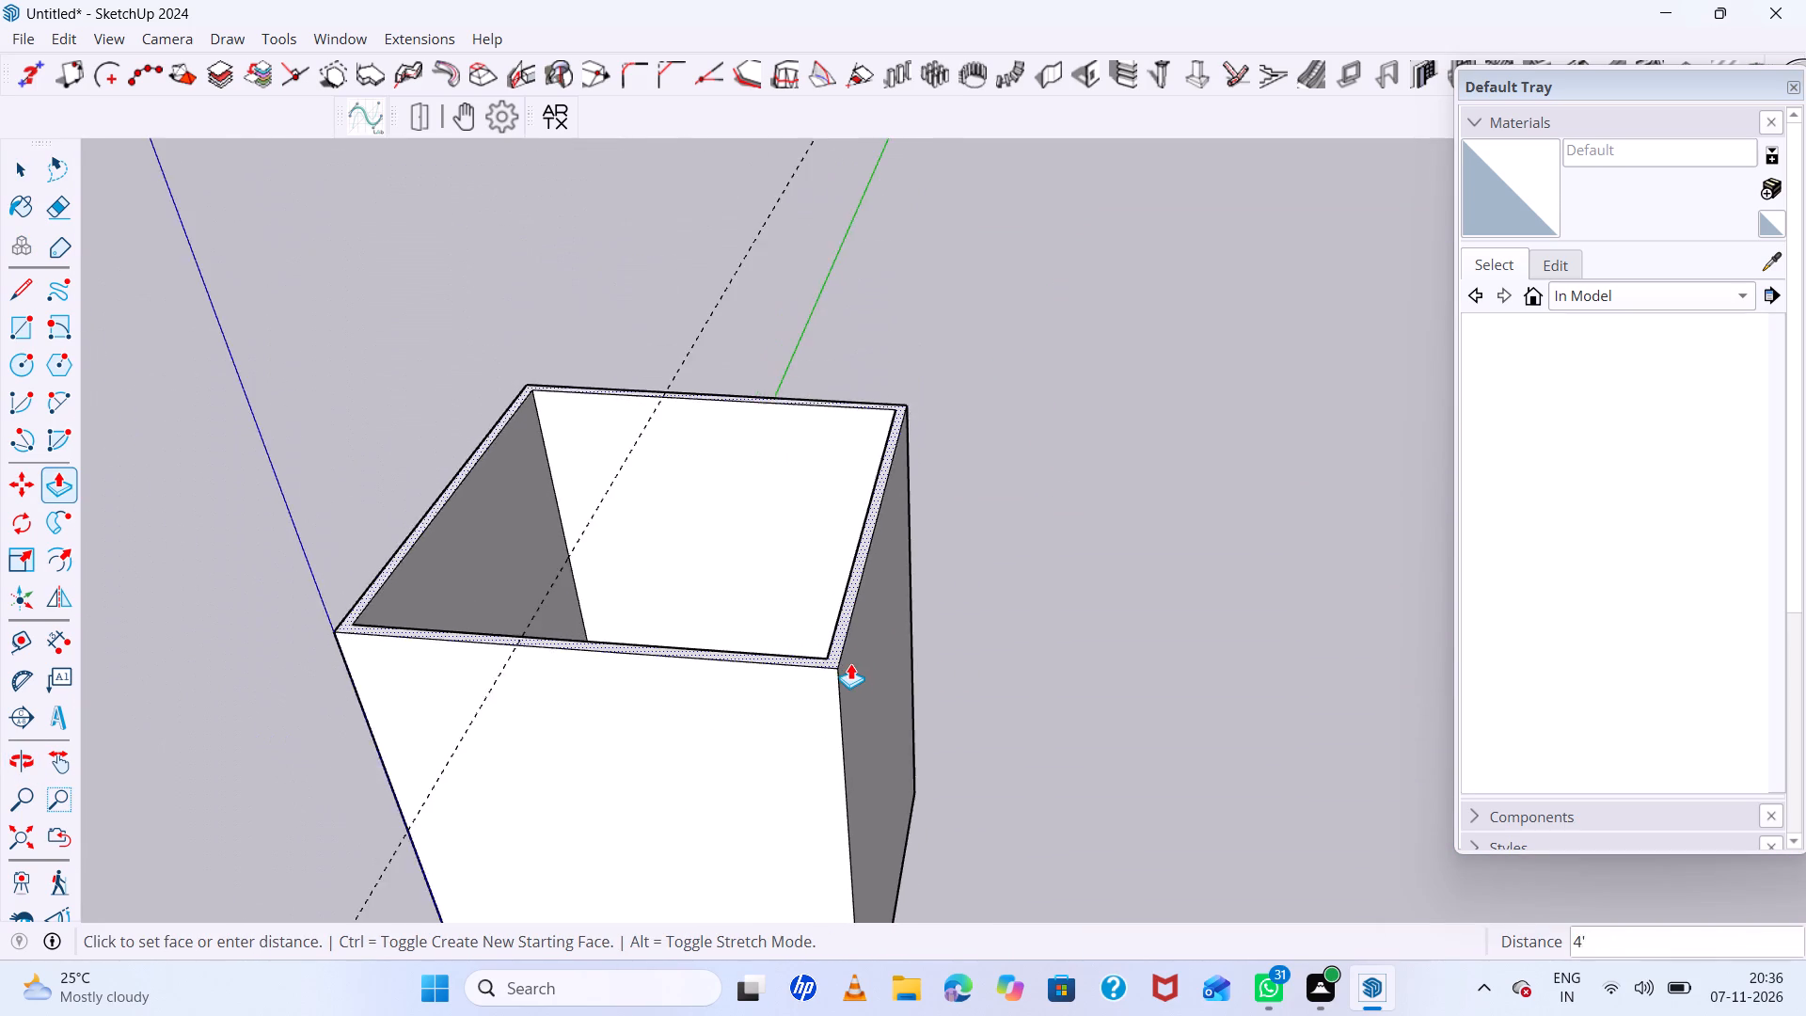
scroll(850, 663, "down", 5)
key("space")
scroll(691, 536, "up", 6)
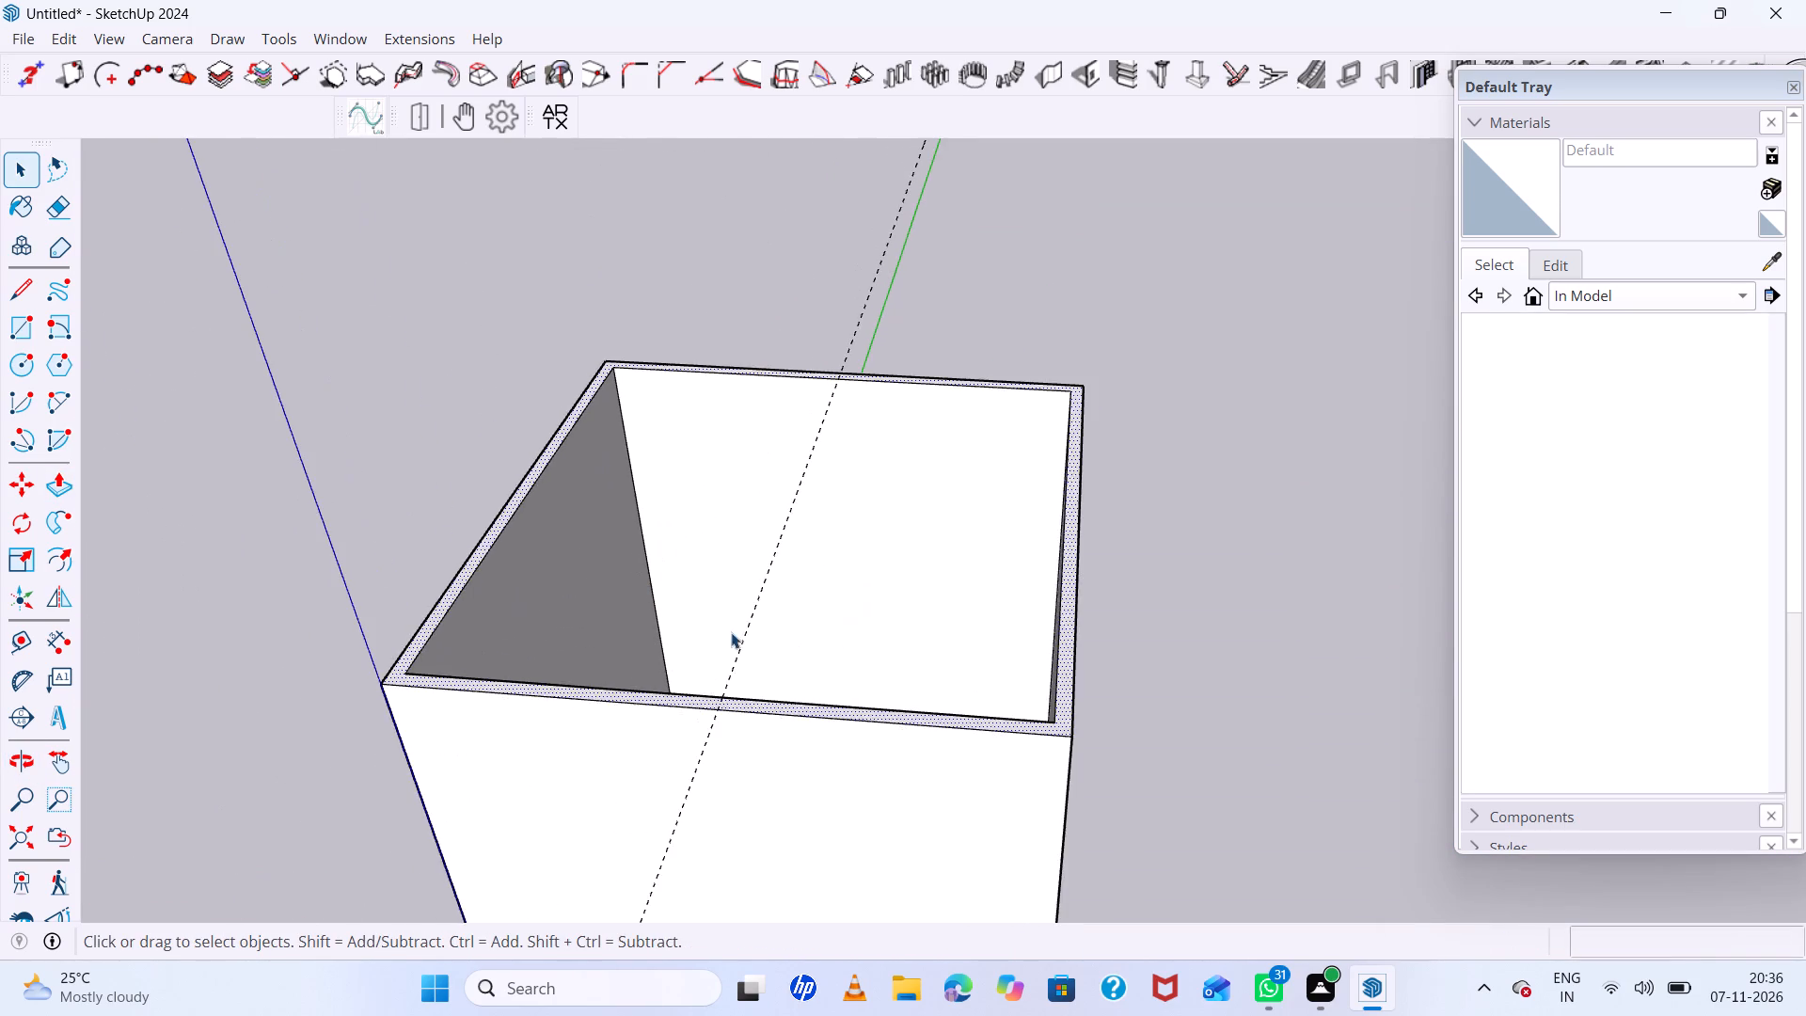
Draw a 6" line along the centre guide across the top of the box's near wall, from inner to outer edge.
middle_click_drag(731, 632, 788, 275)
scroll(617, 404, "down", 16)
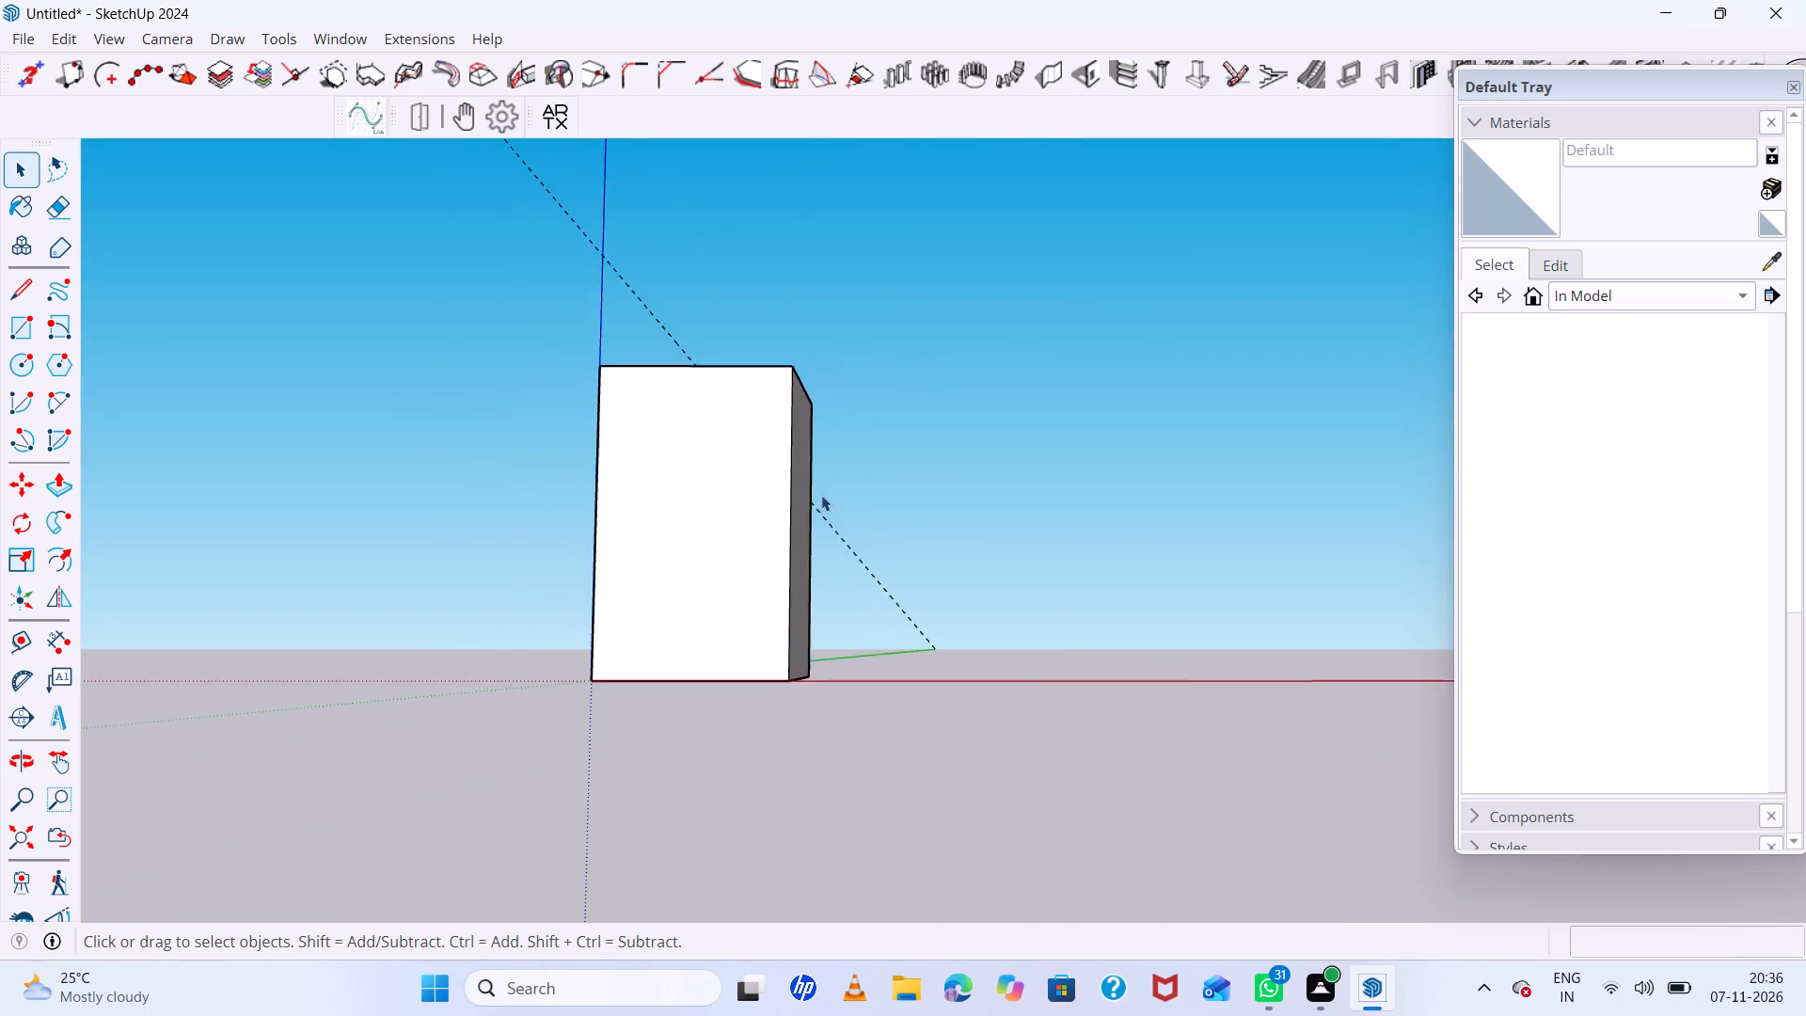
scroll(821, 495, "down", 2)
middle_click_drag(826, 505, 819, 610)
scroll(636, 357, "up", 6)
middle_click_drag(782, 523, 776, 733)
scroll(798, 503, "up", 8)
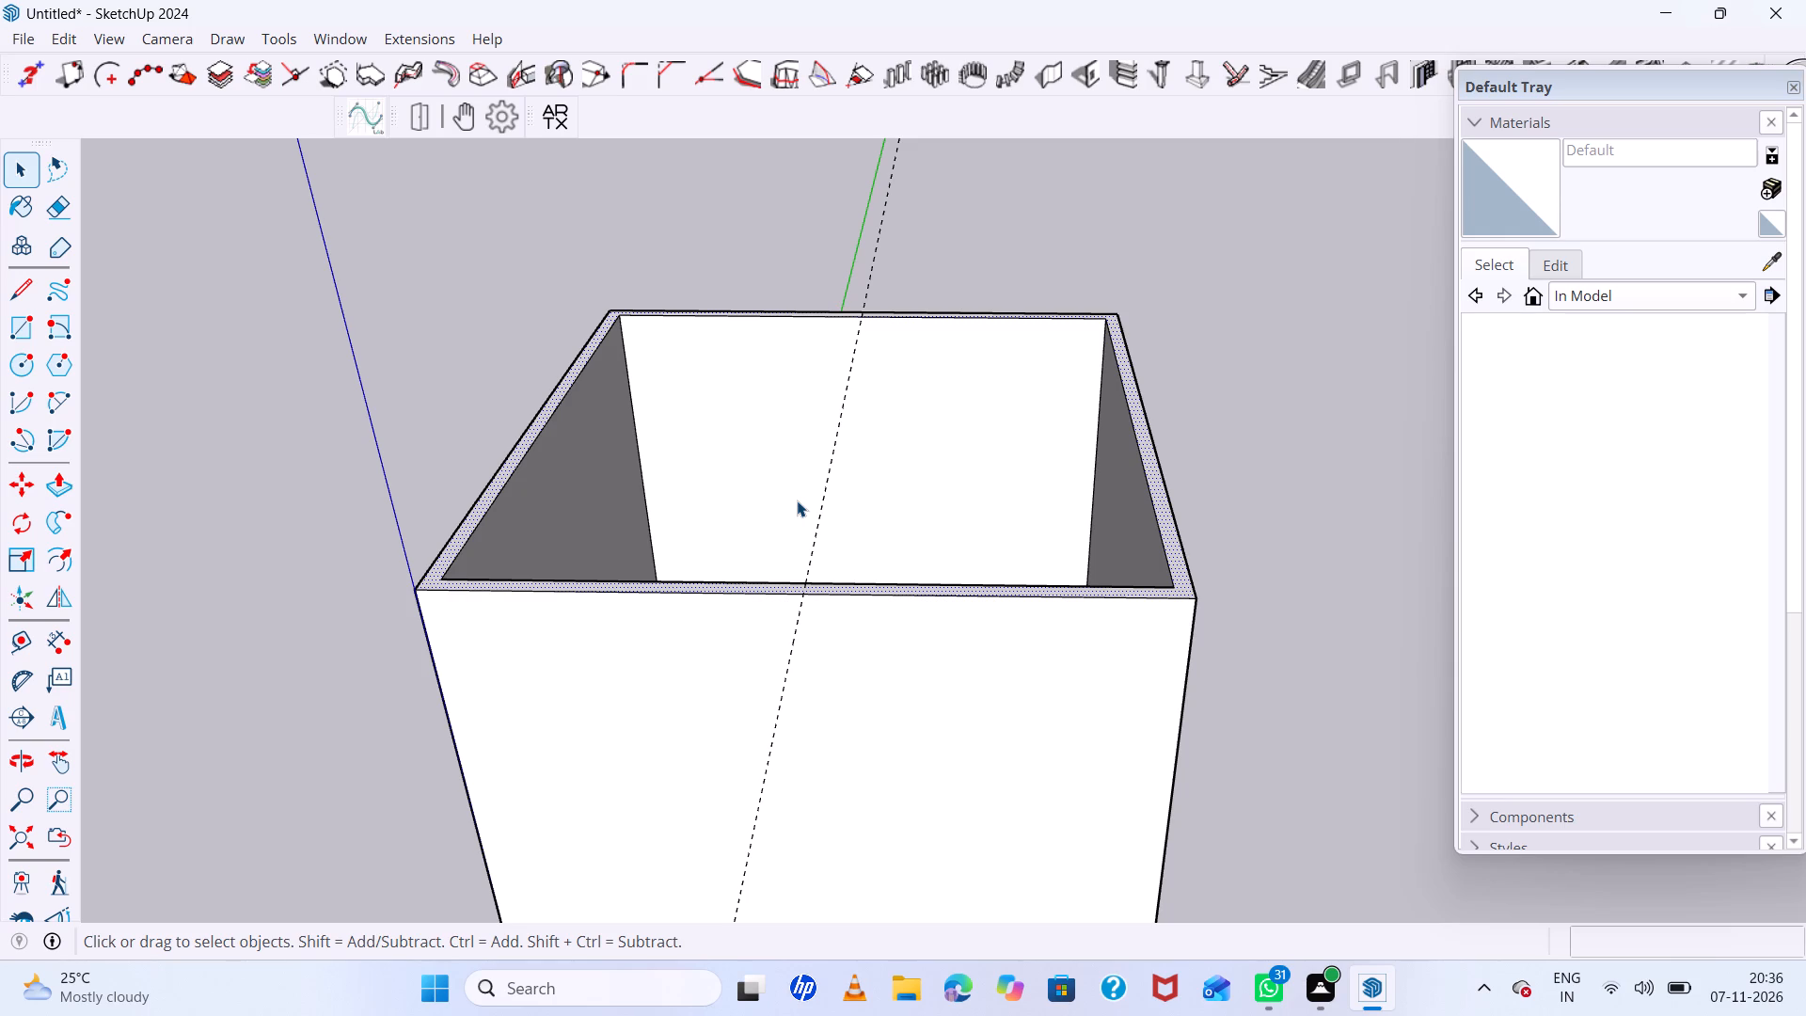
key("l")
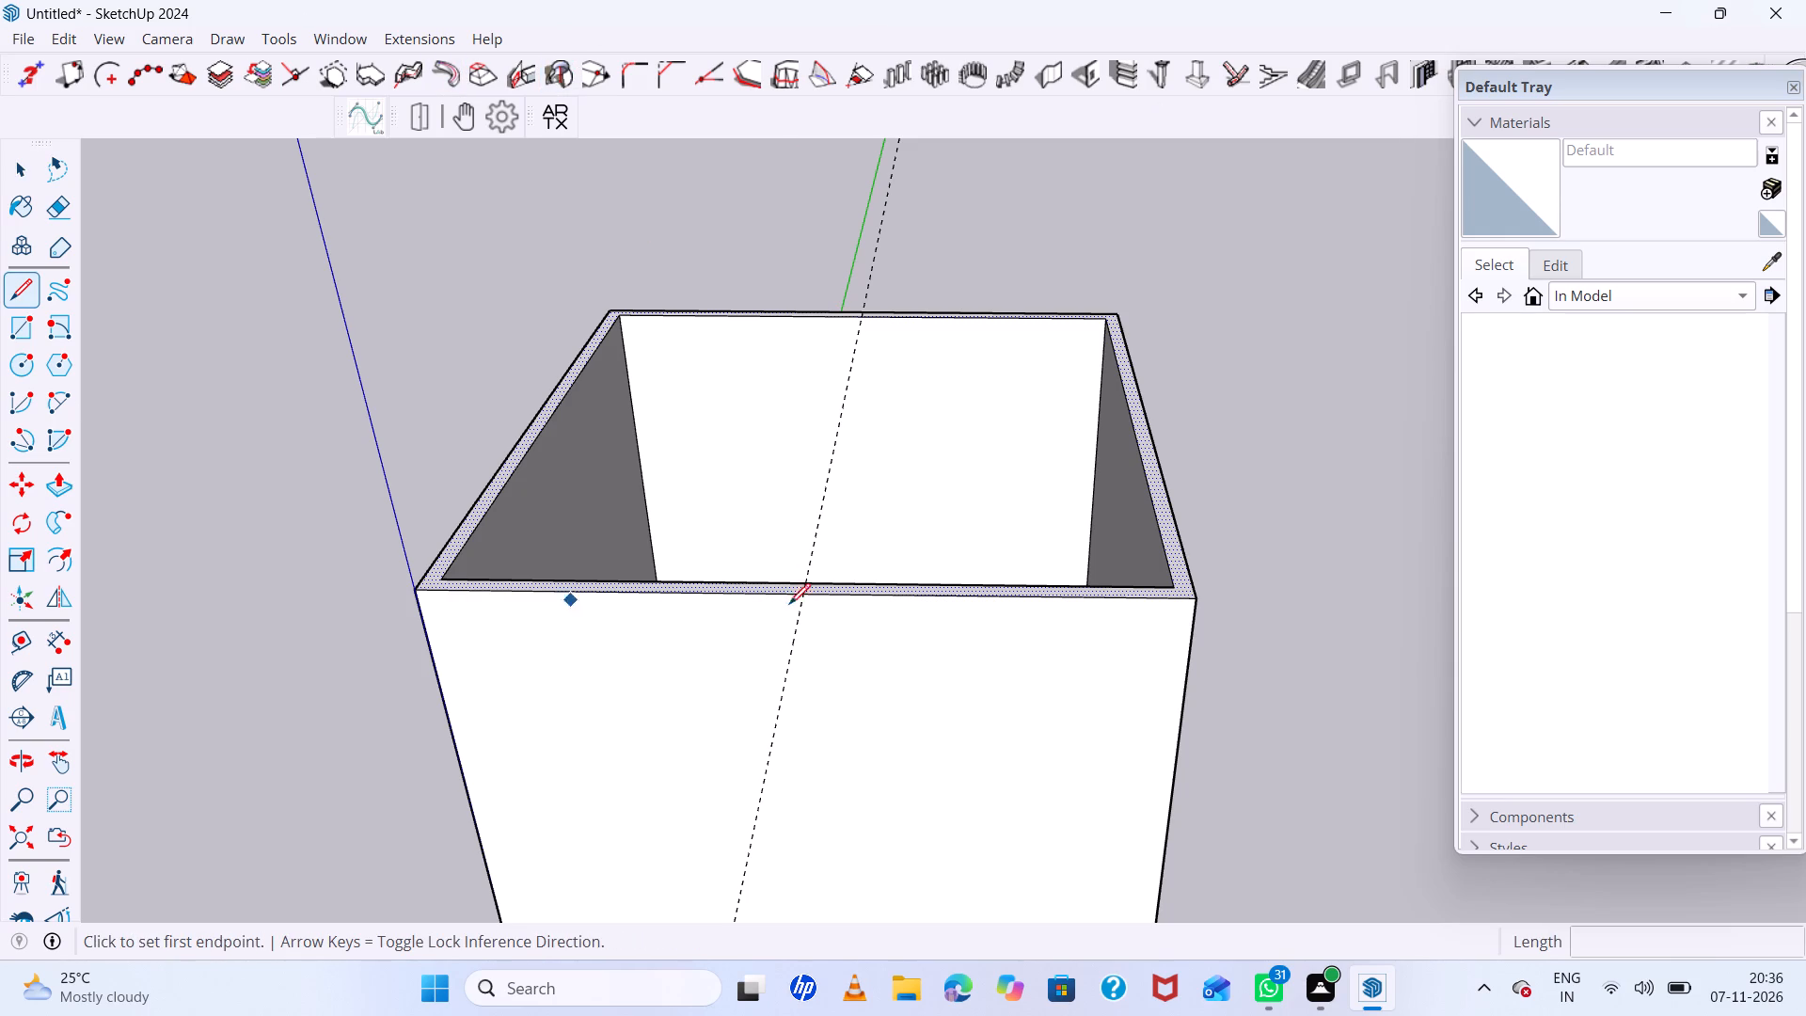
scroll(799, 559, "up", 10)
scroll(892, 722, "down", 7)
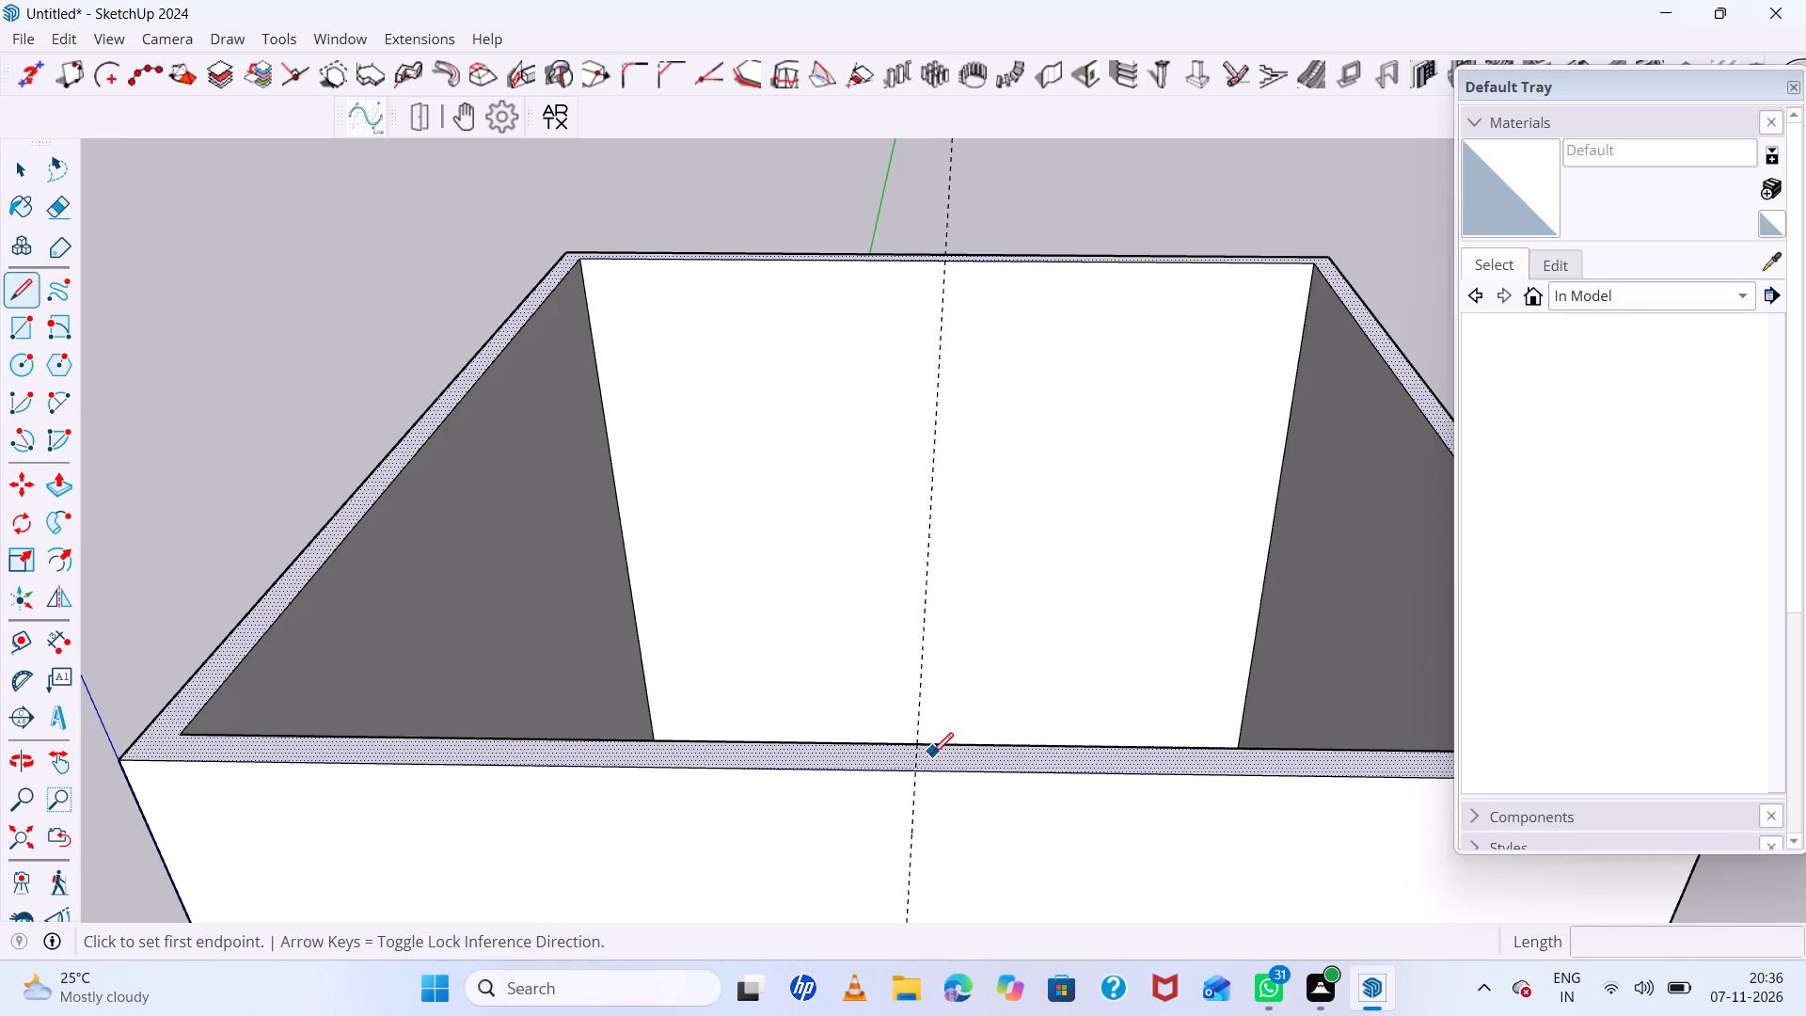
left_click(917, 746)
left_click(912, 774)
Draw a matching 6" line along the guide across the far wall's top, splitting the rim into two halves.
scroll(922, 725, "down", 5)
middle_click_drag(919, 729, 910, 867)
scroll(915, 143, "up", 7)
scroll(997, 502, "up", 5)
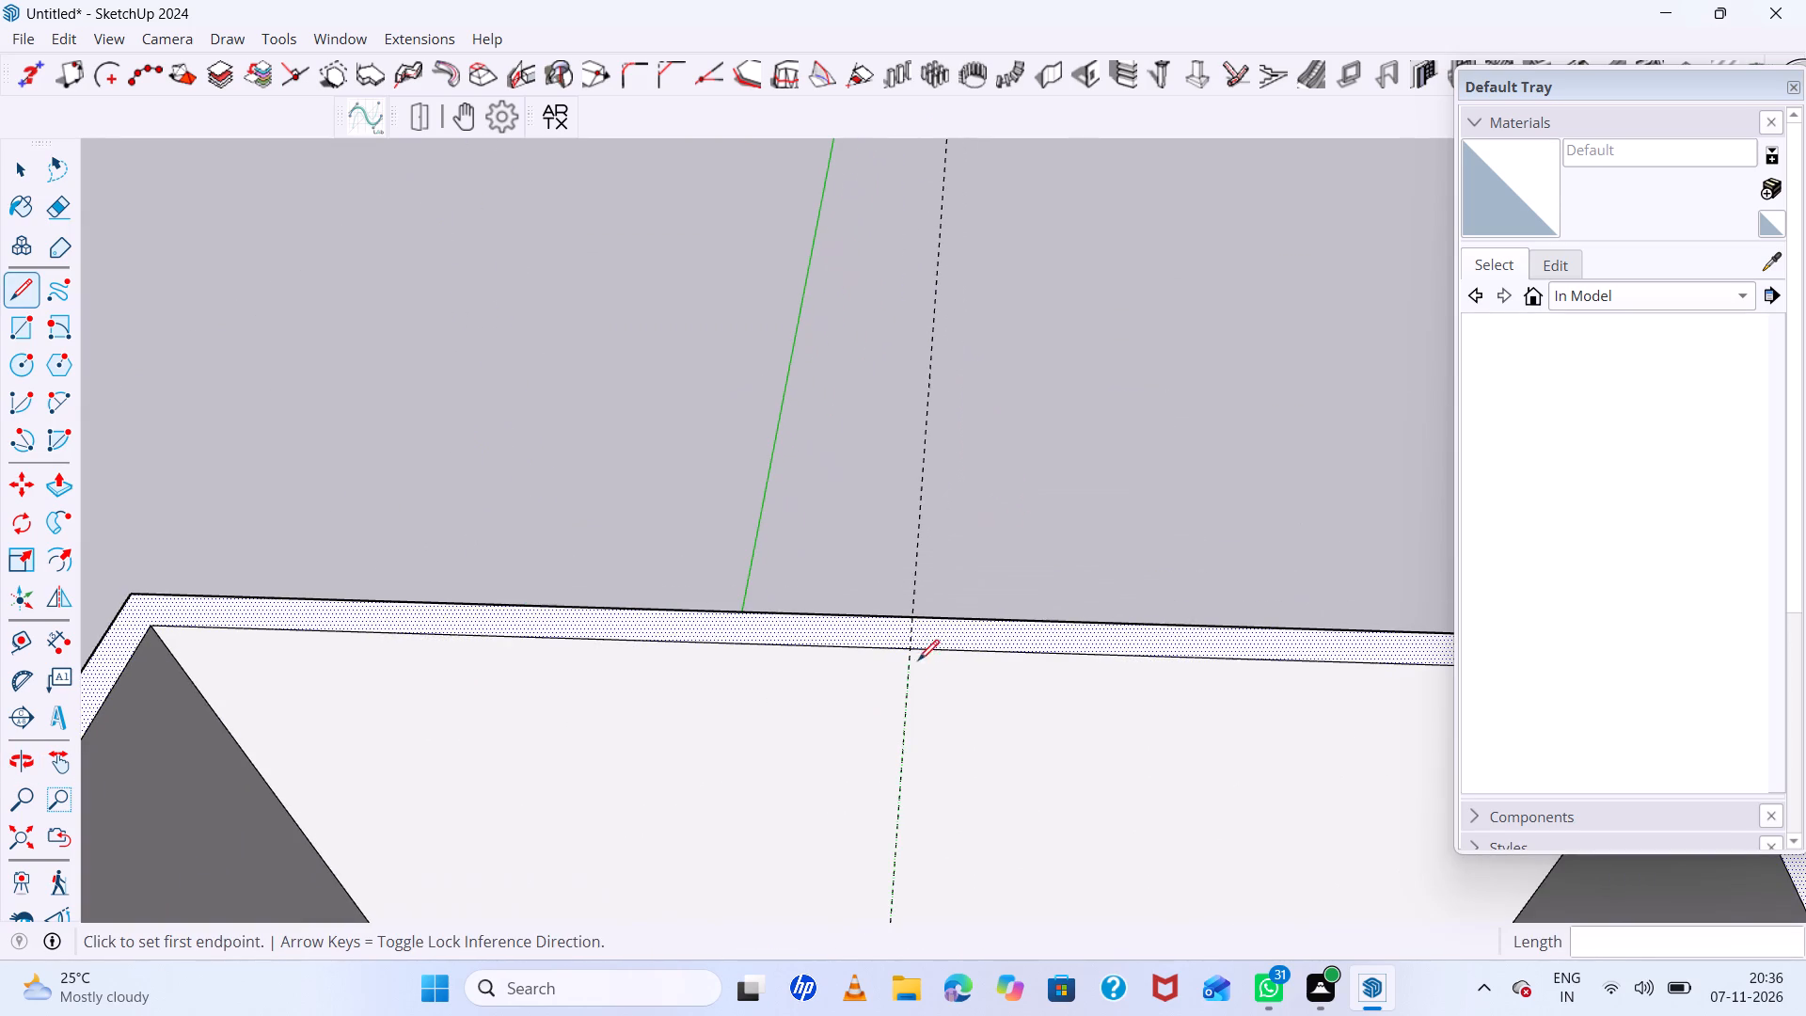
left_click(911, 652)
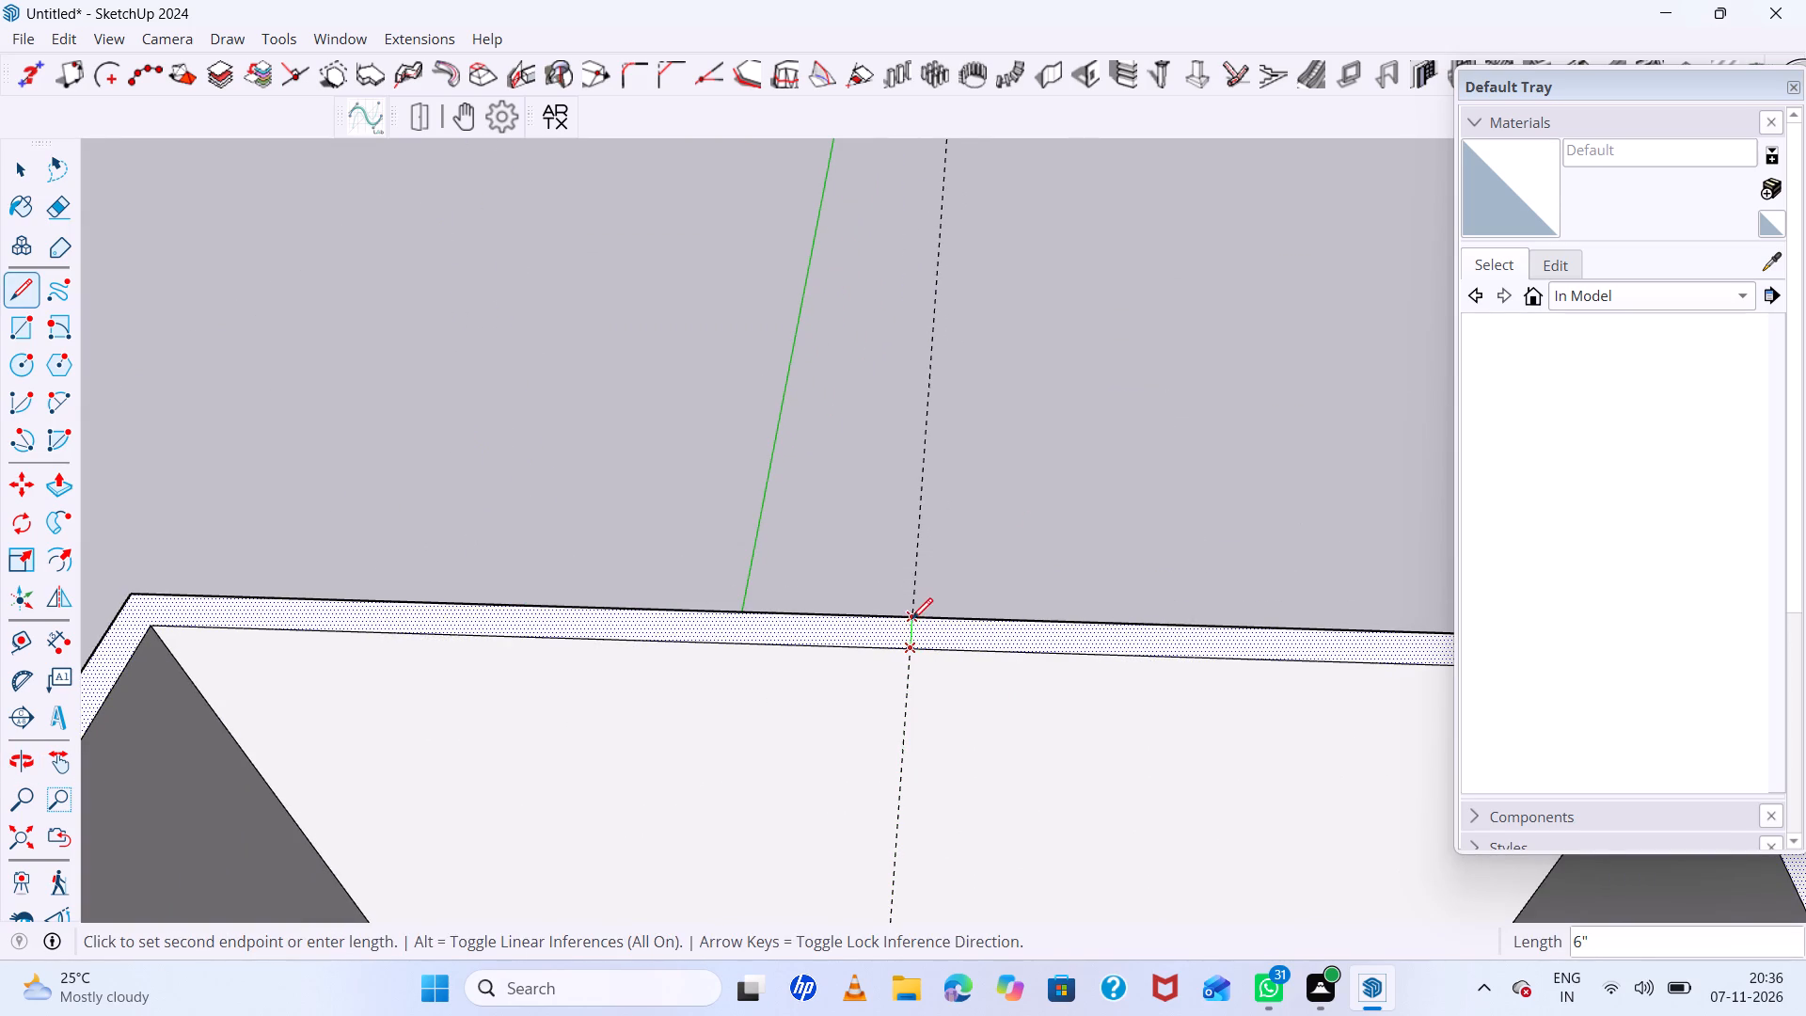
left_click(911, 619)
key("space")
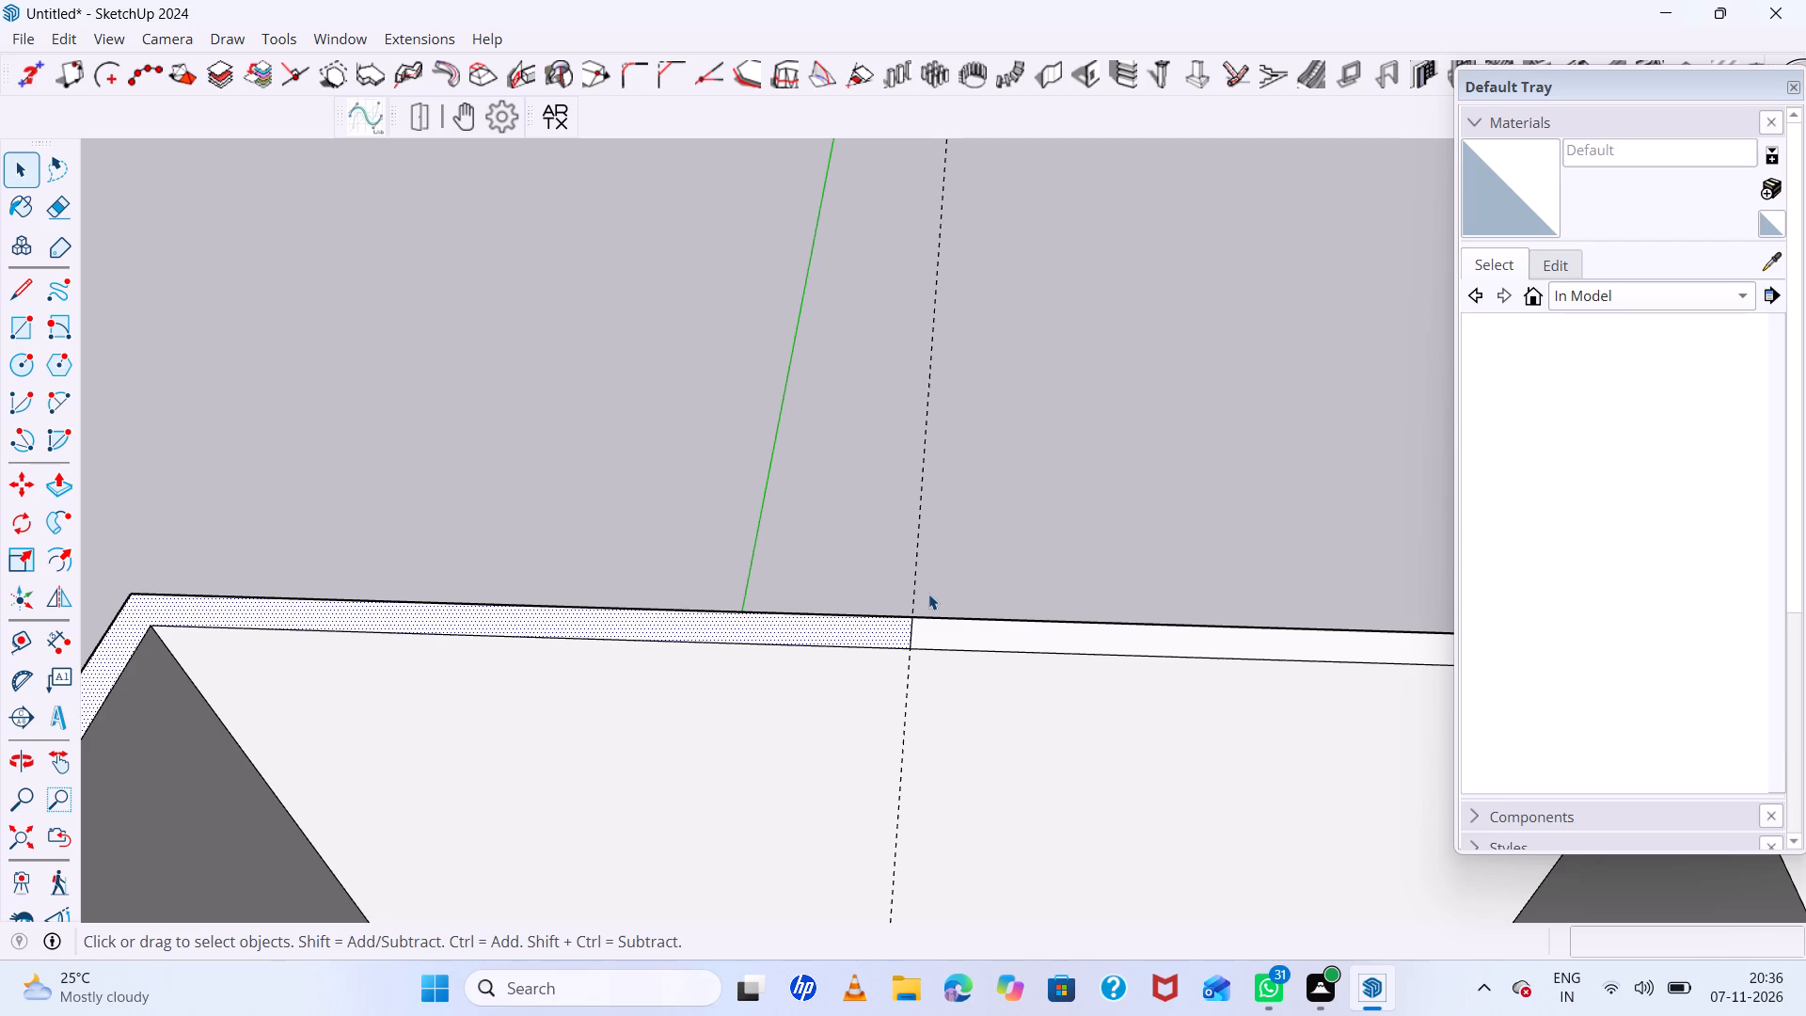
Push/Pull the half of the wall rim on the blue-axis side of the guide up 3'.
scroll(927, 597, "down", 7)
scroll(976, 470, "down", 11)
scroll(932, 604, "up", 8)
scroll(908, 729, "down", 8)
scroll(904, 804, "up", 6)
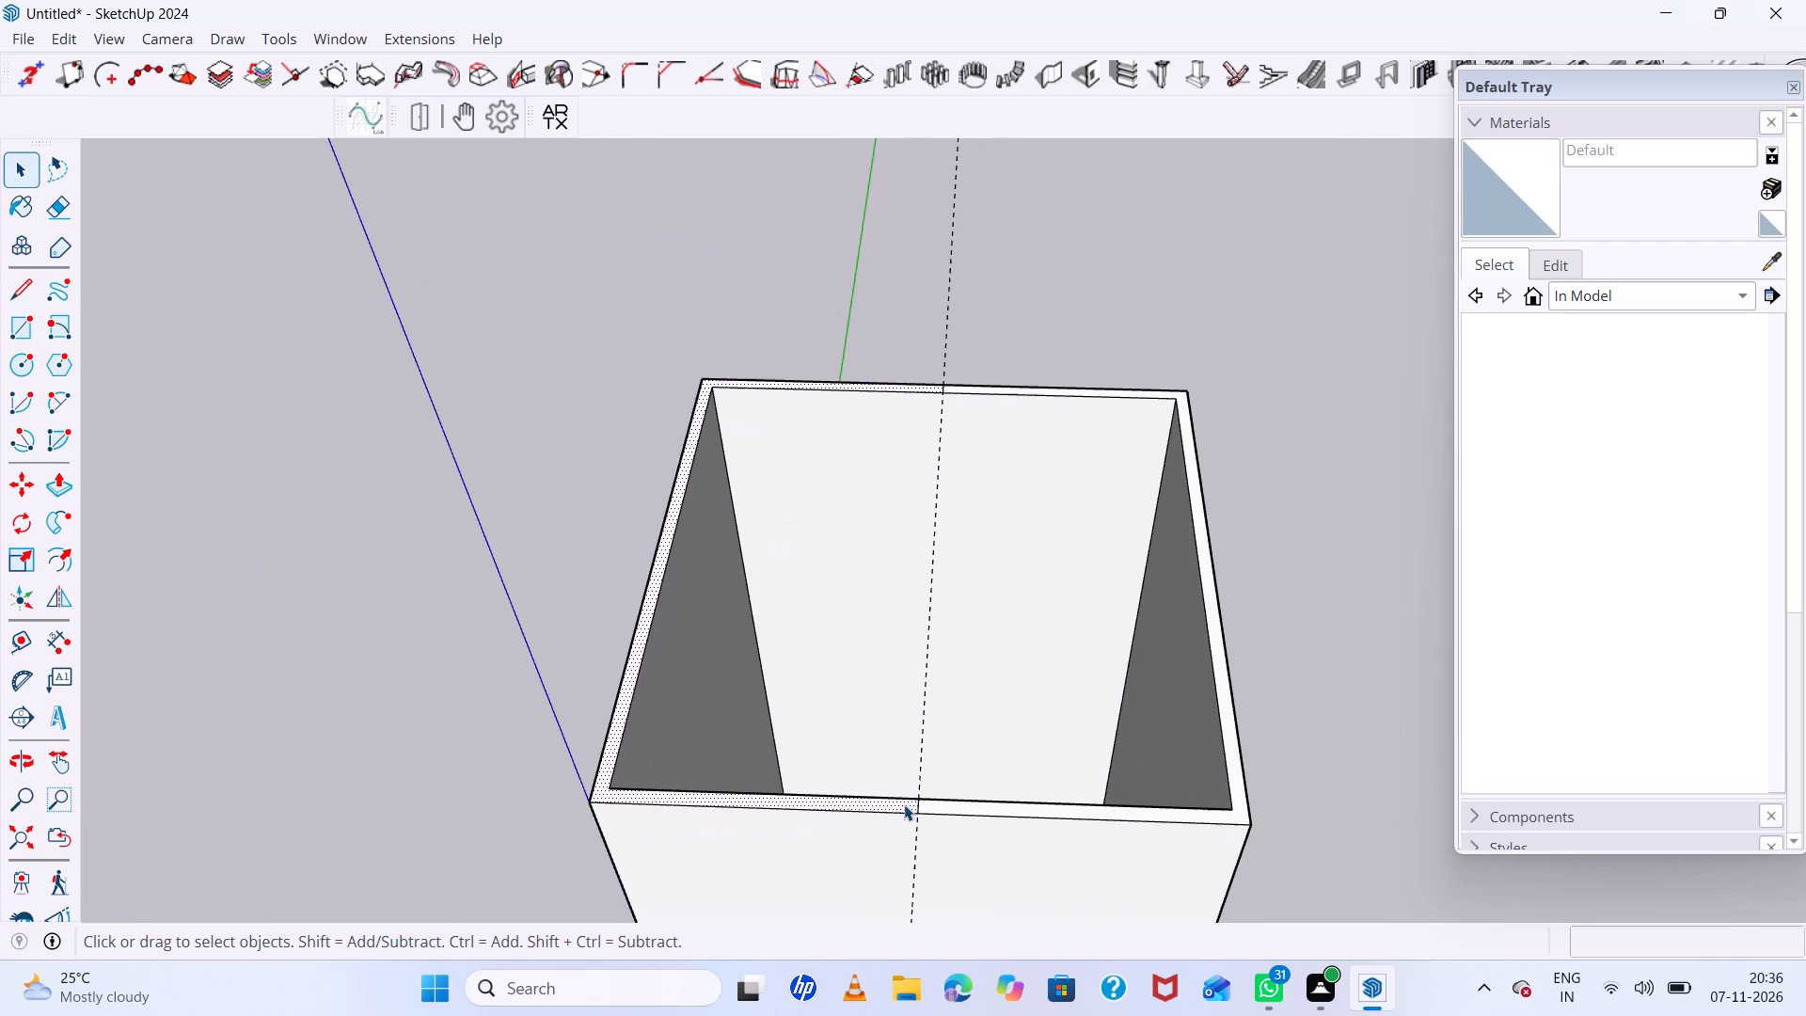
left_click(904, 804)
key("p")
left_click(904, 804)
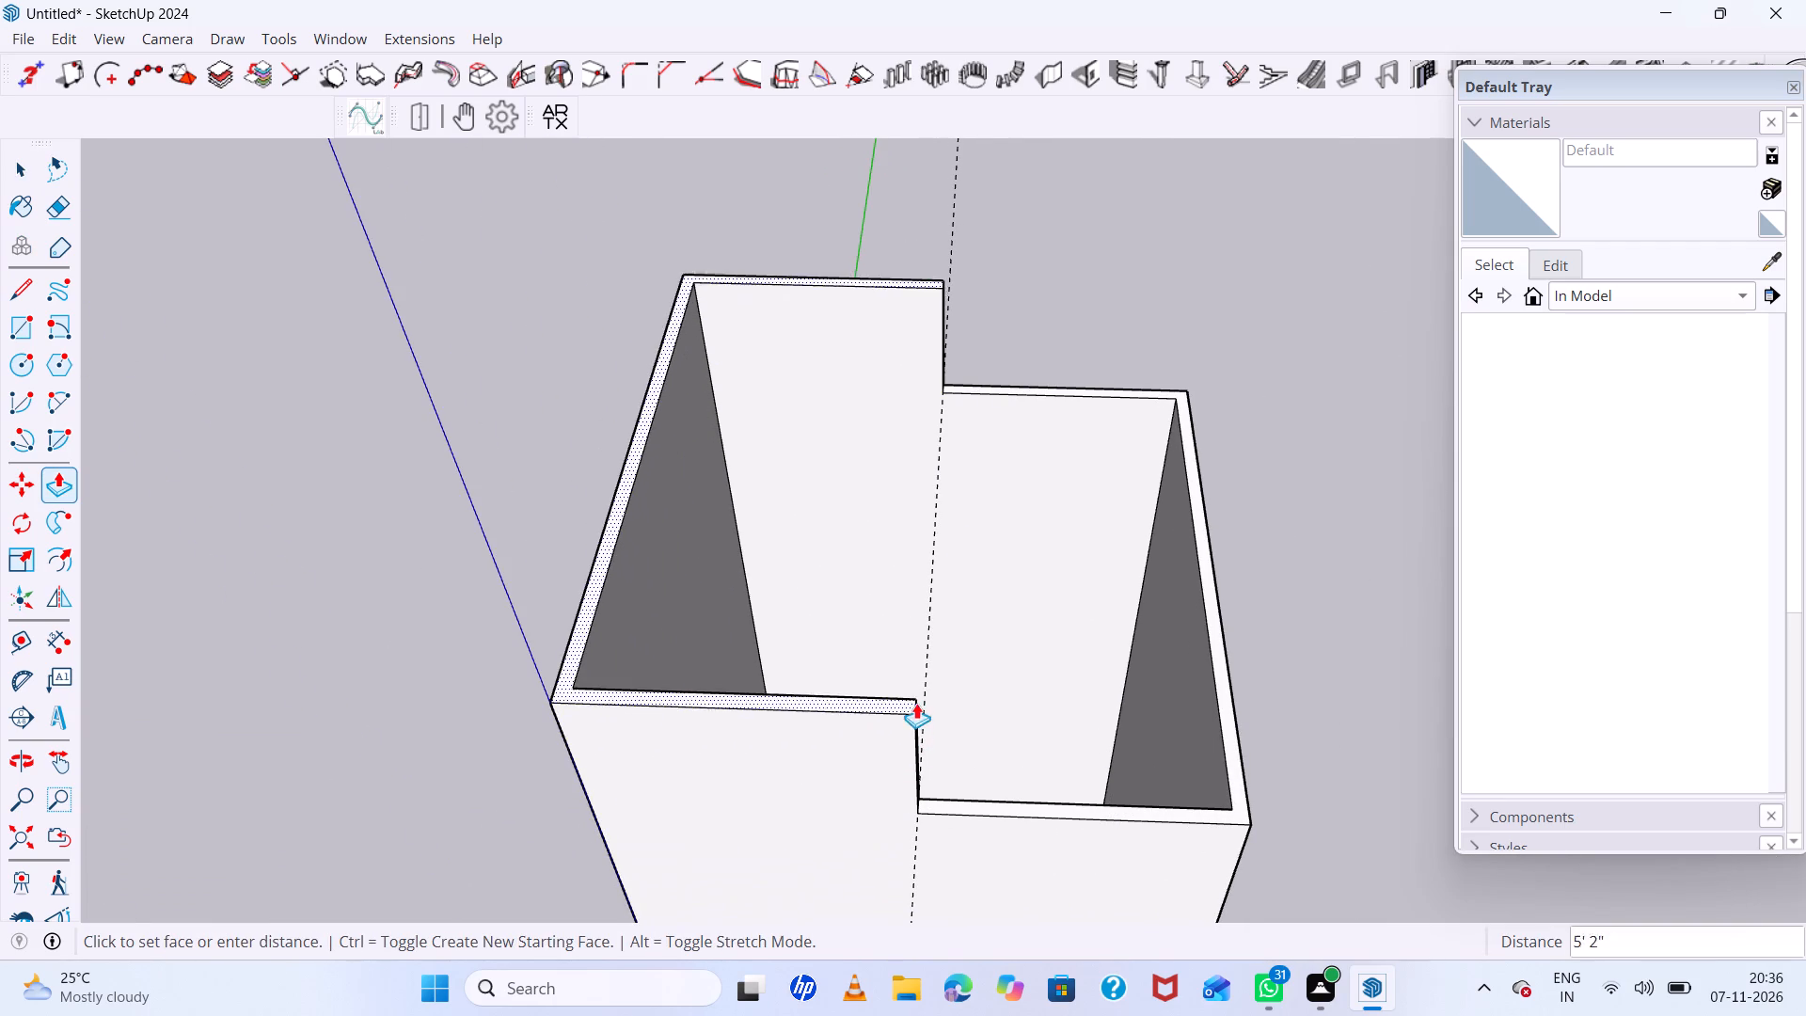
type("3'")
key("Return")
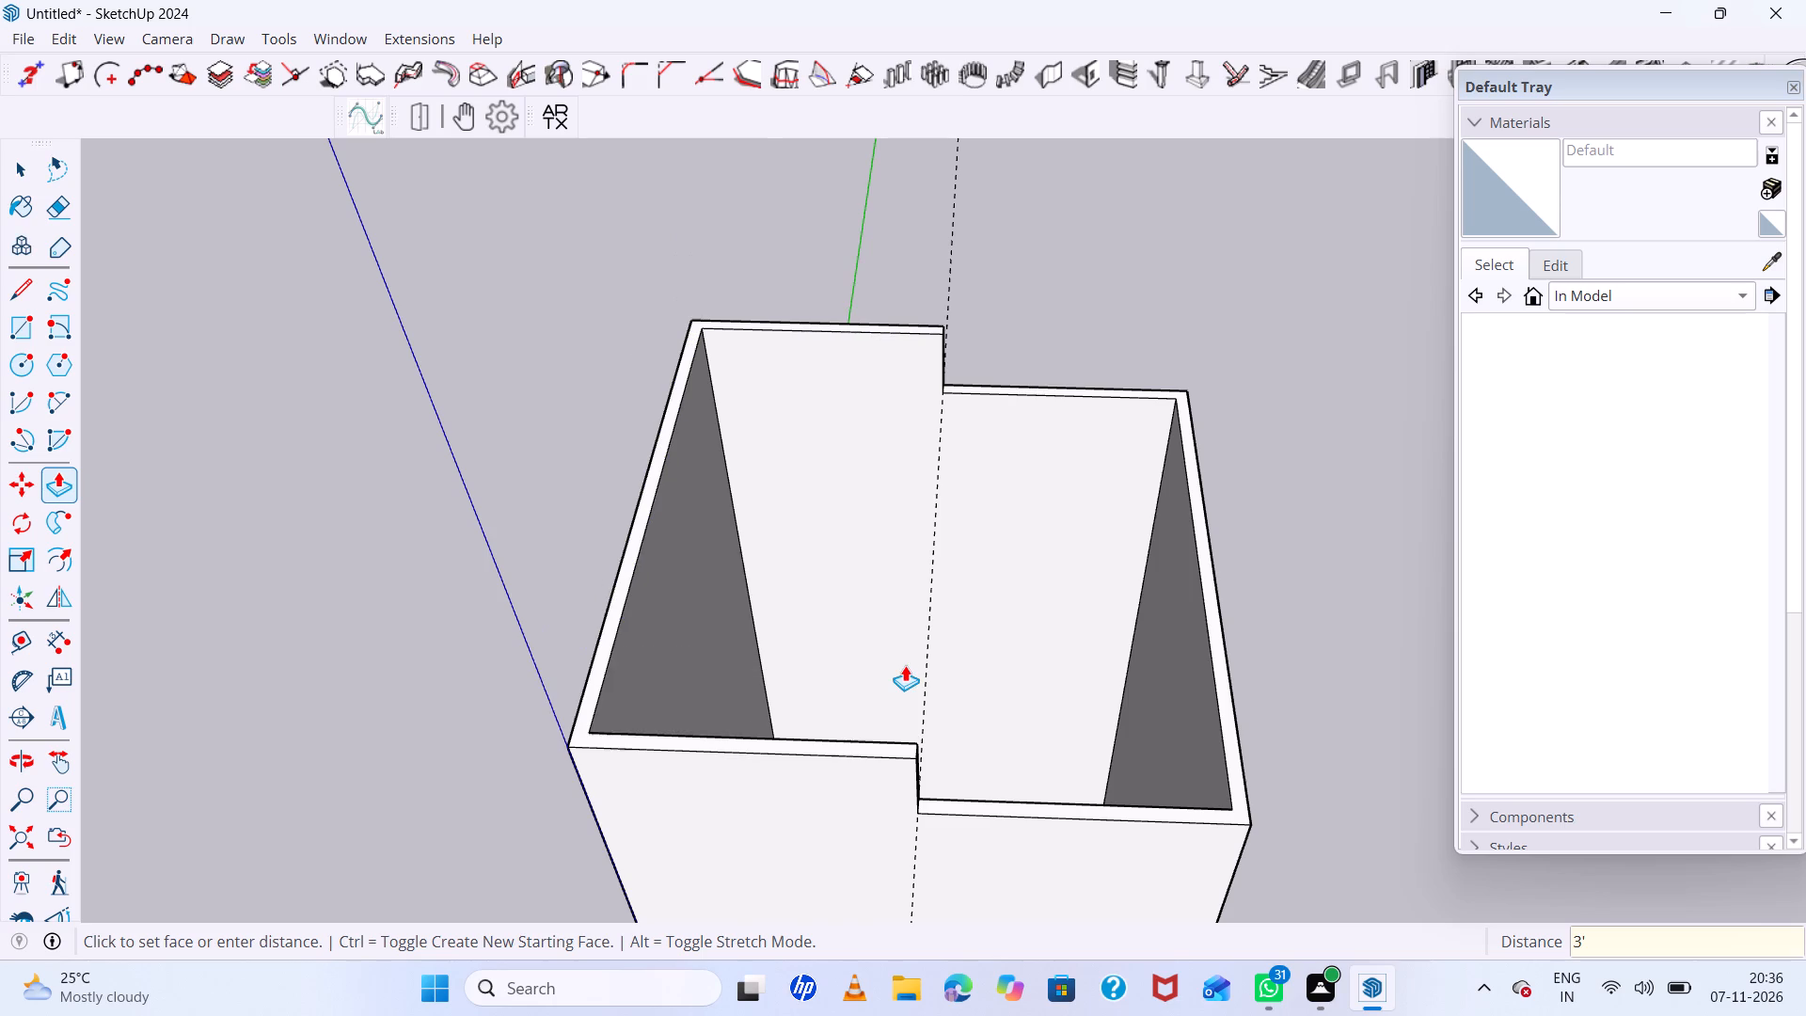
Pull the top of the raised wall half up by about another 2' 7".
scroll(889, 255, "down", 6)
middle_click_drag(1142, 373, 1130, 119)
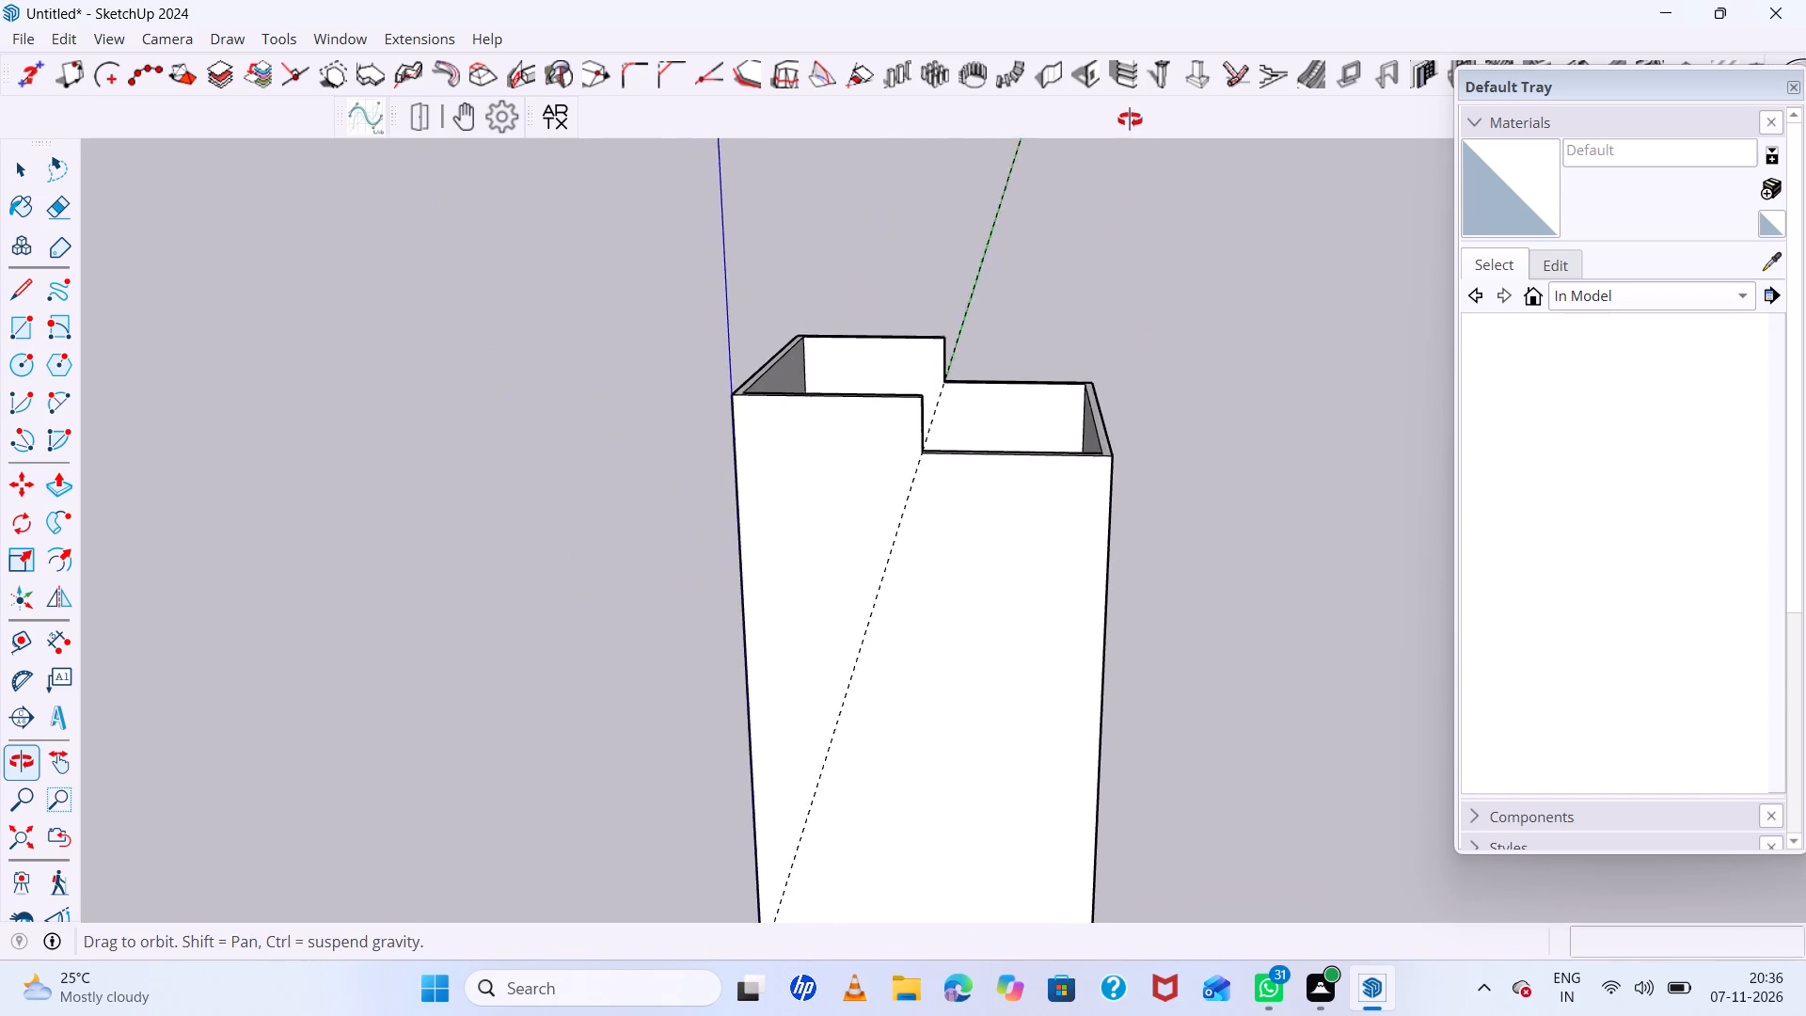
middle_click_drag(1130, 119, 1140, 113)
scroll(885, 399, "up", 5)
middle_click_drag(894, 437, 908, 574)
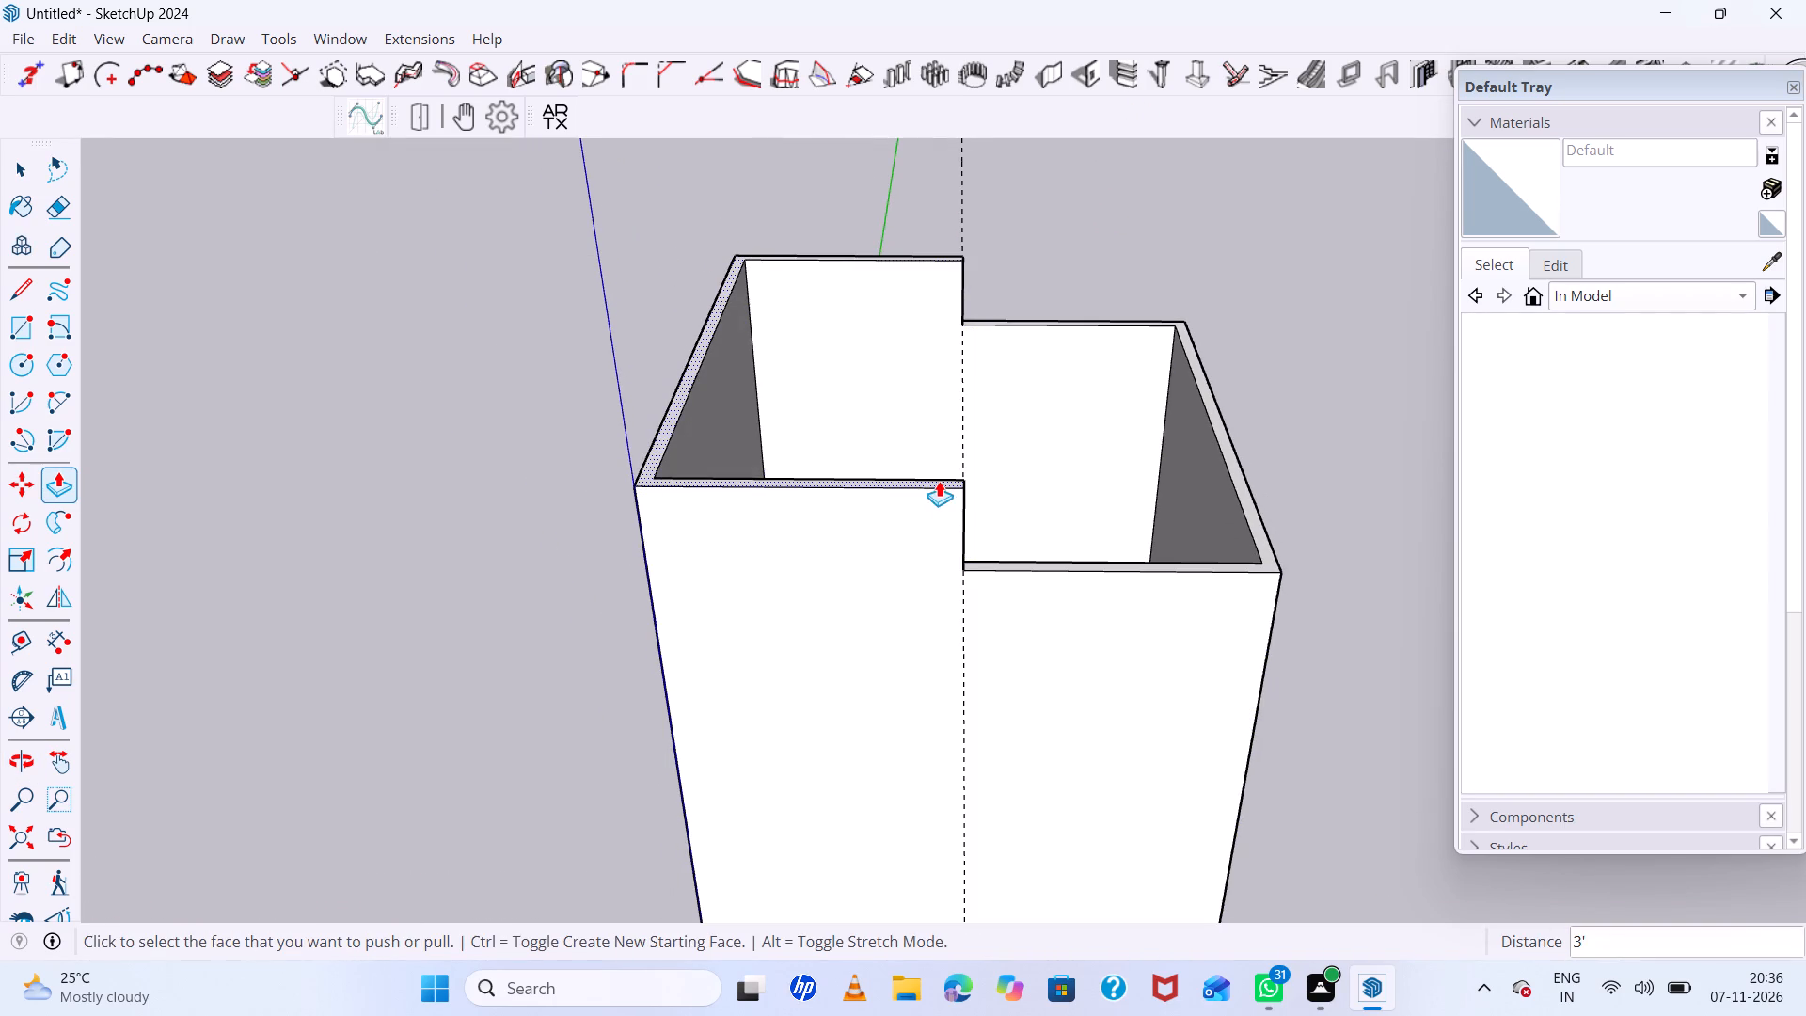
left_click(939, 481)
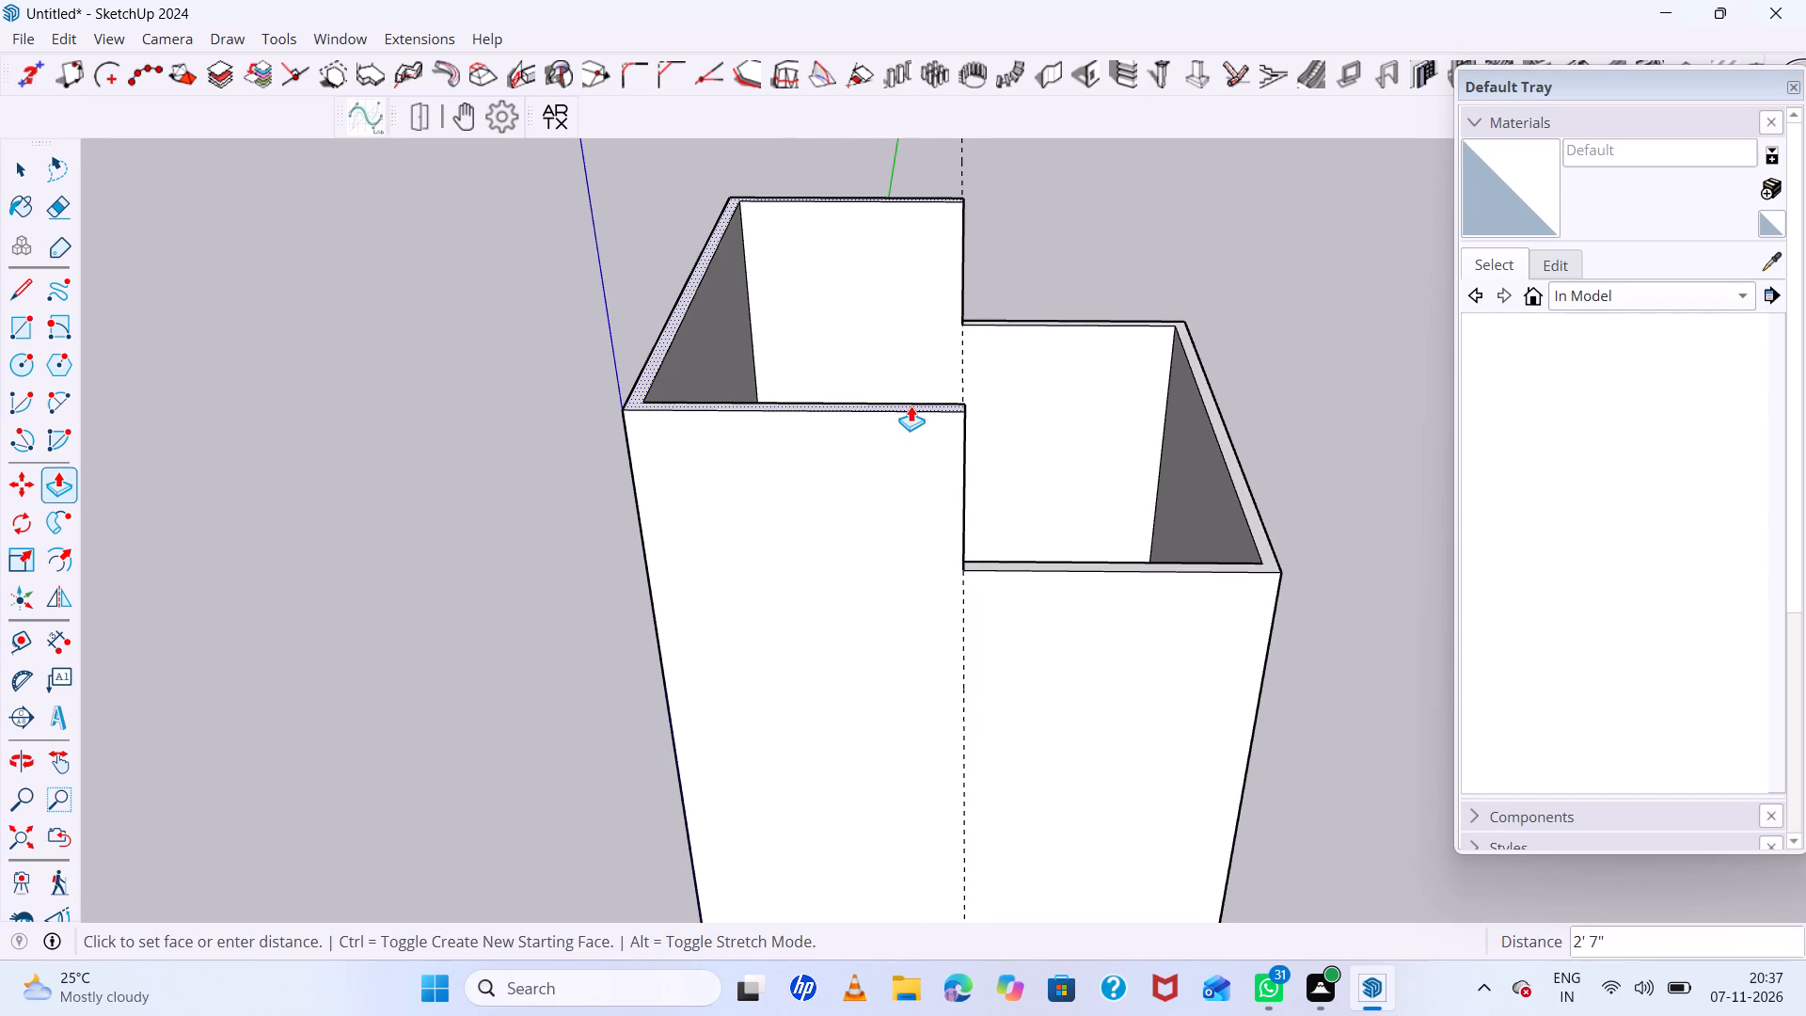
left_click(911, 405)
Pull the raised half's top rim up by about another 5' 11".
scroll(1018, 454, "down", 5)
middle_click_drag(1053, 479, 994, 276)
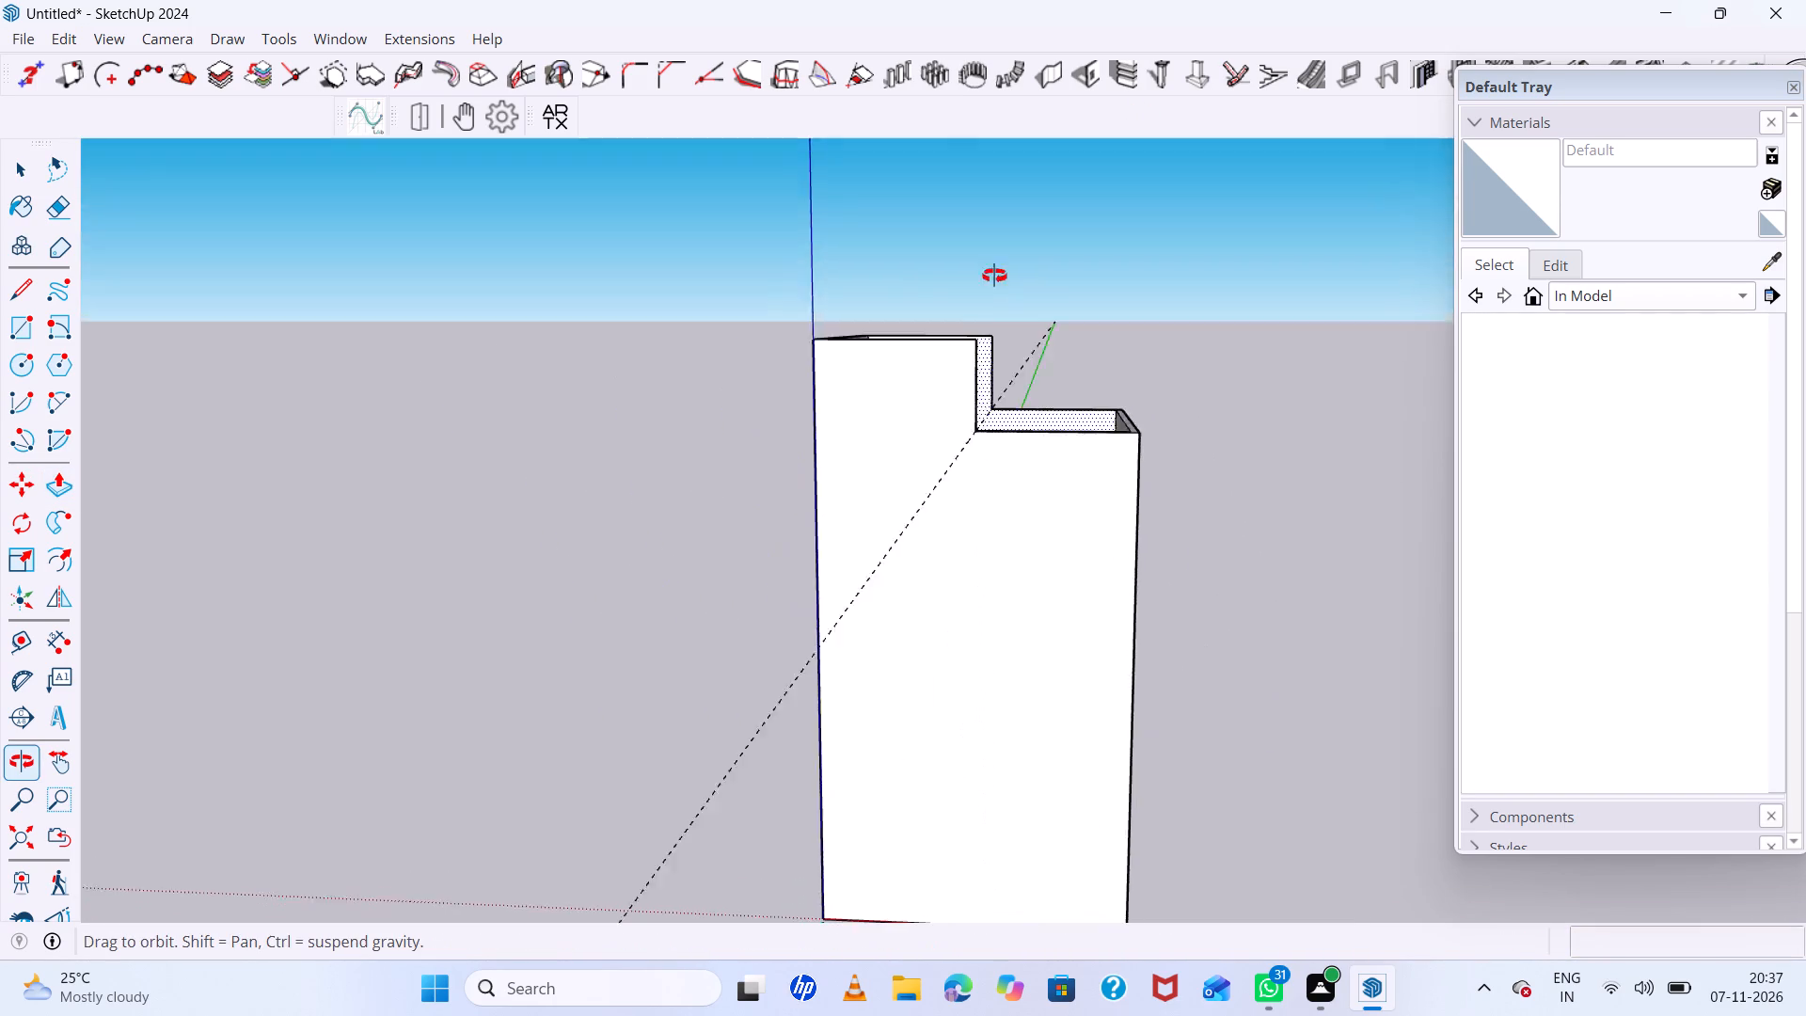
middle_click_drag(994, 276, 901, 268)
scroll(908, 332, "up", 6)
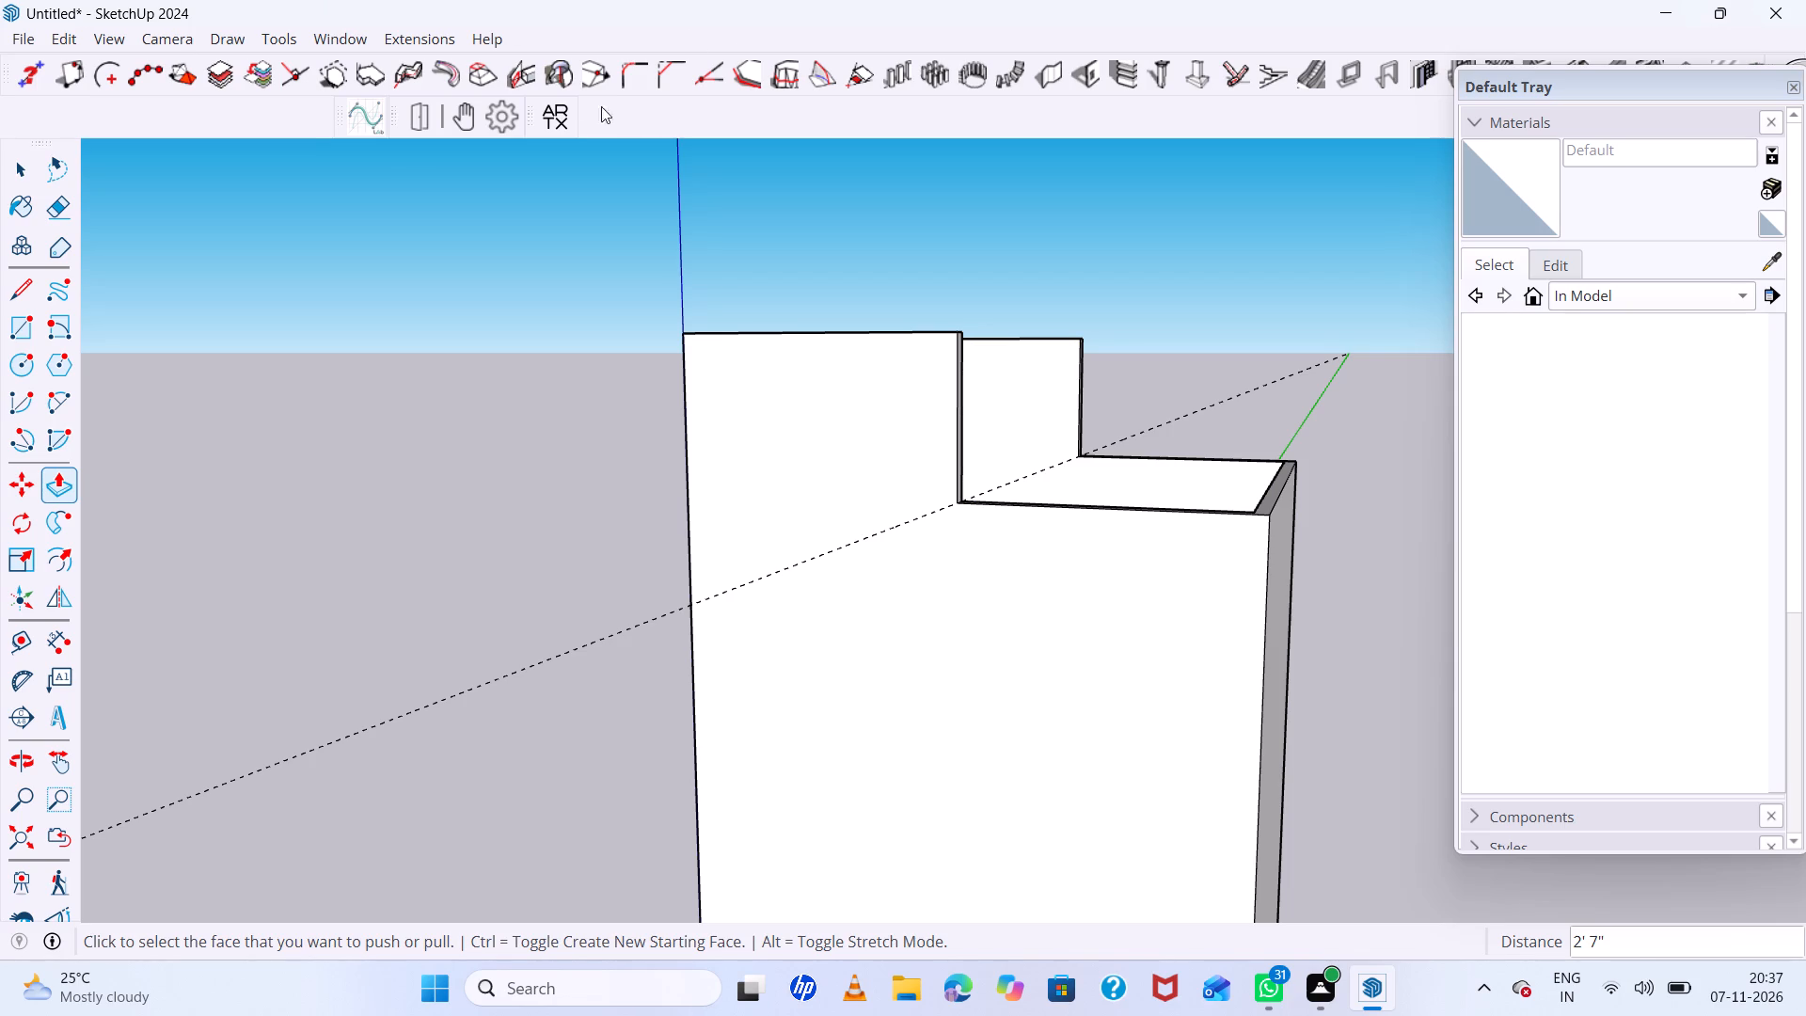
scroll(567, 97, "down", 3)
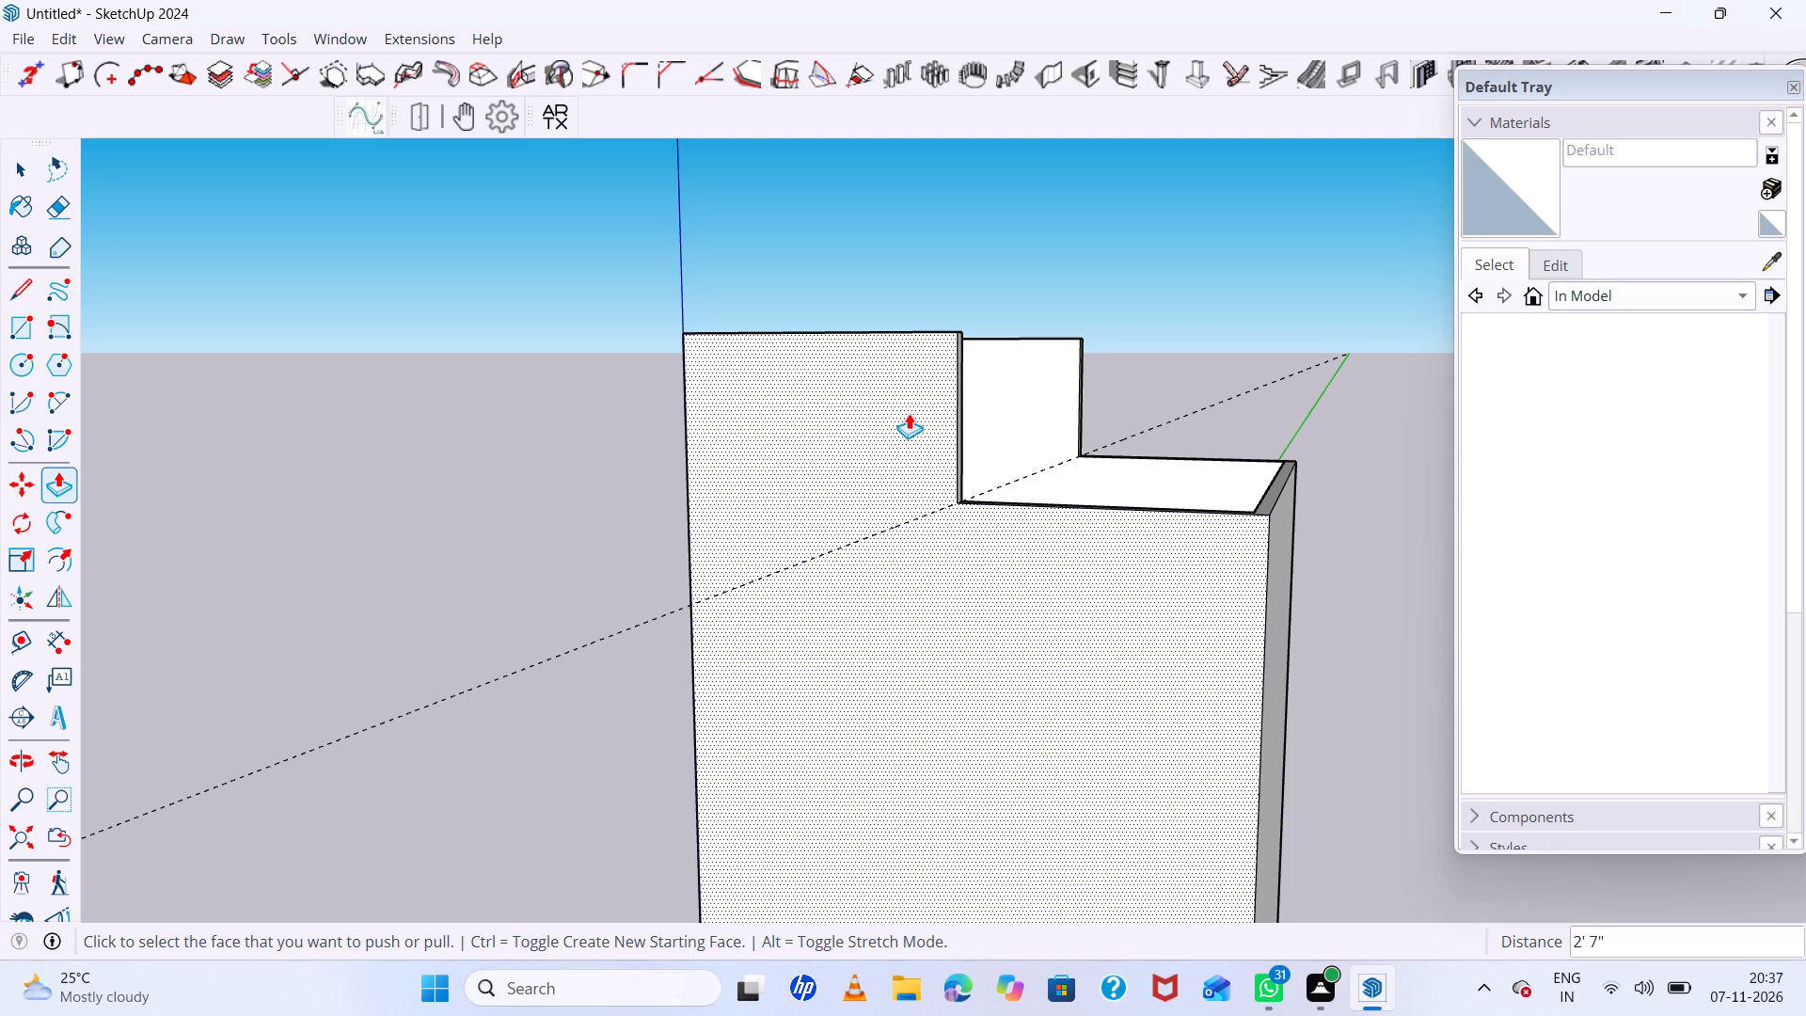
middle_click_drag(963, 514, 1086, 798)
left_click(1007, 519)
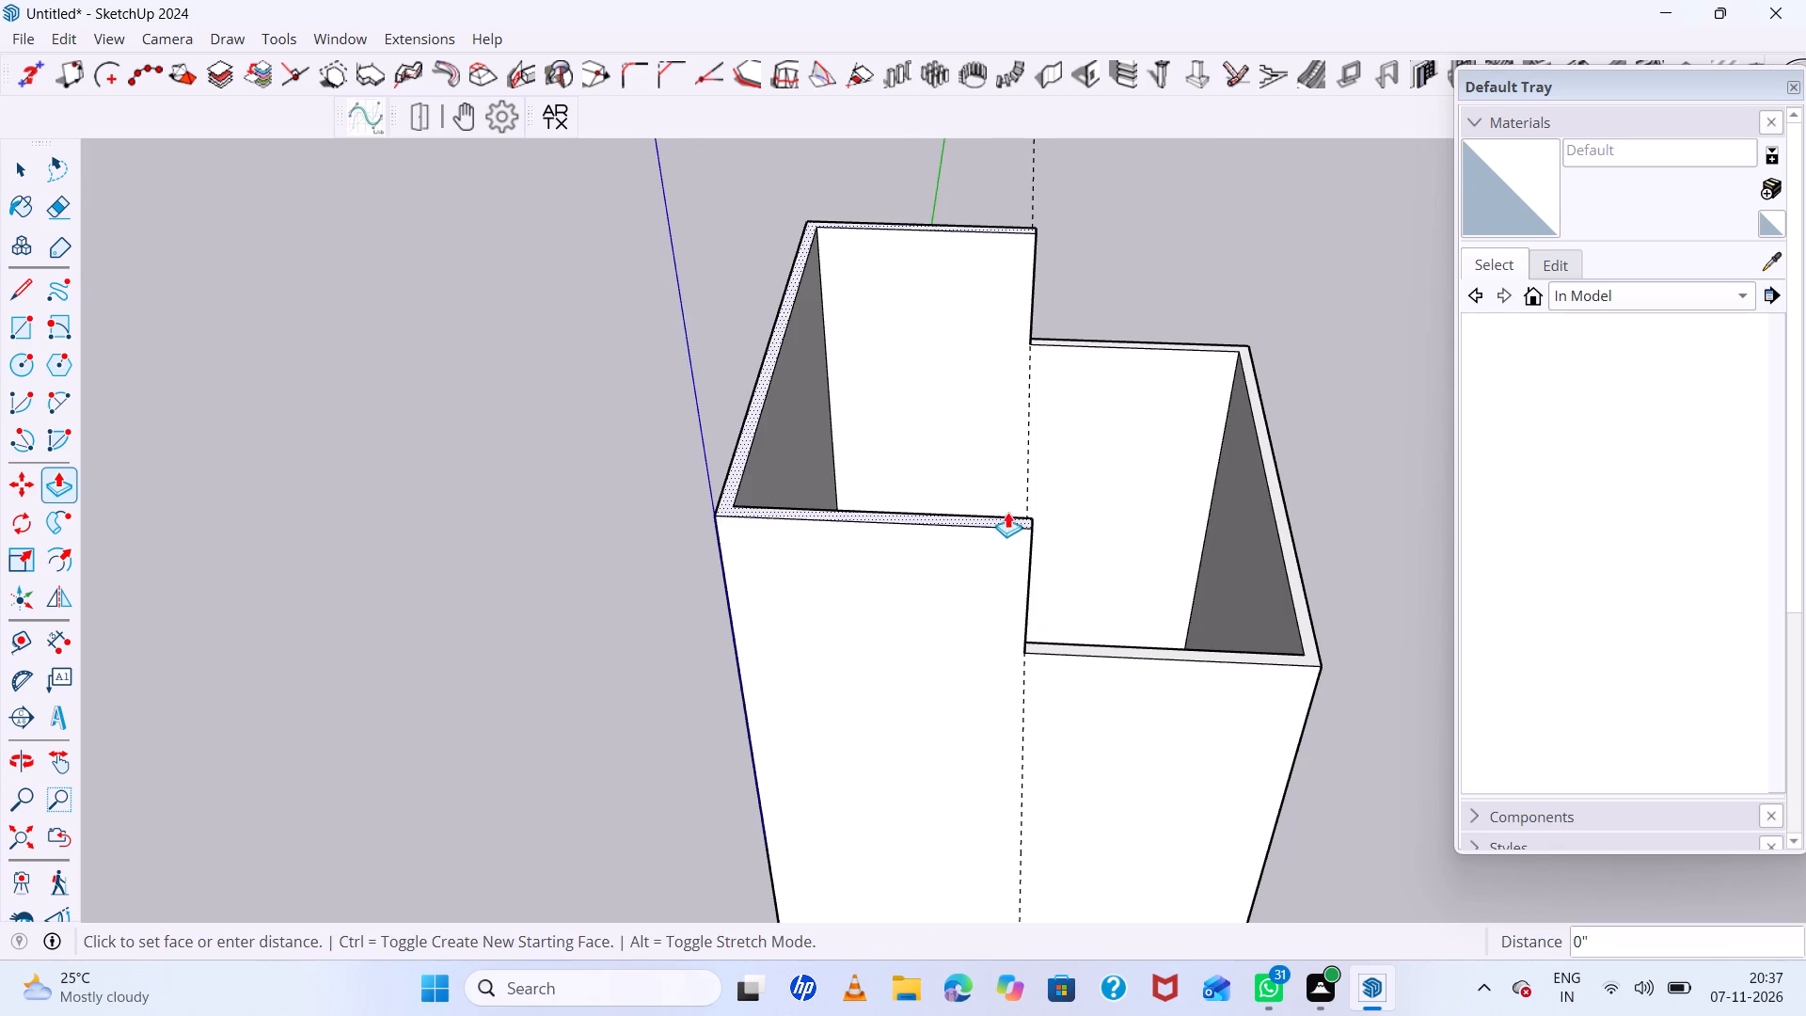
left_click(966, 360)
Push the raised half's top rim back down by about 1' 3".
scroll(925, 518, "down", 6)
middle_click_drag(1161, 570, 1023, 270)
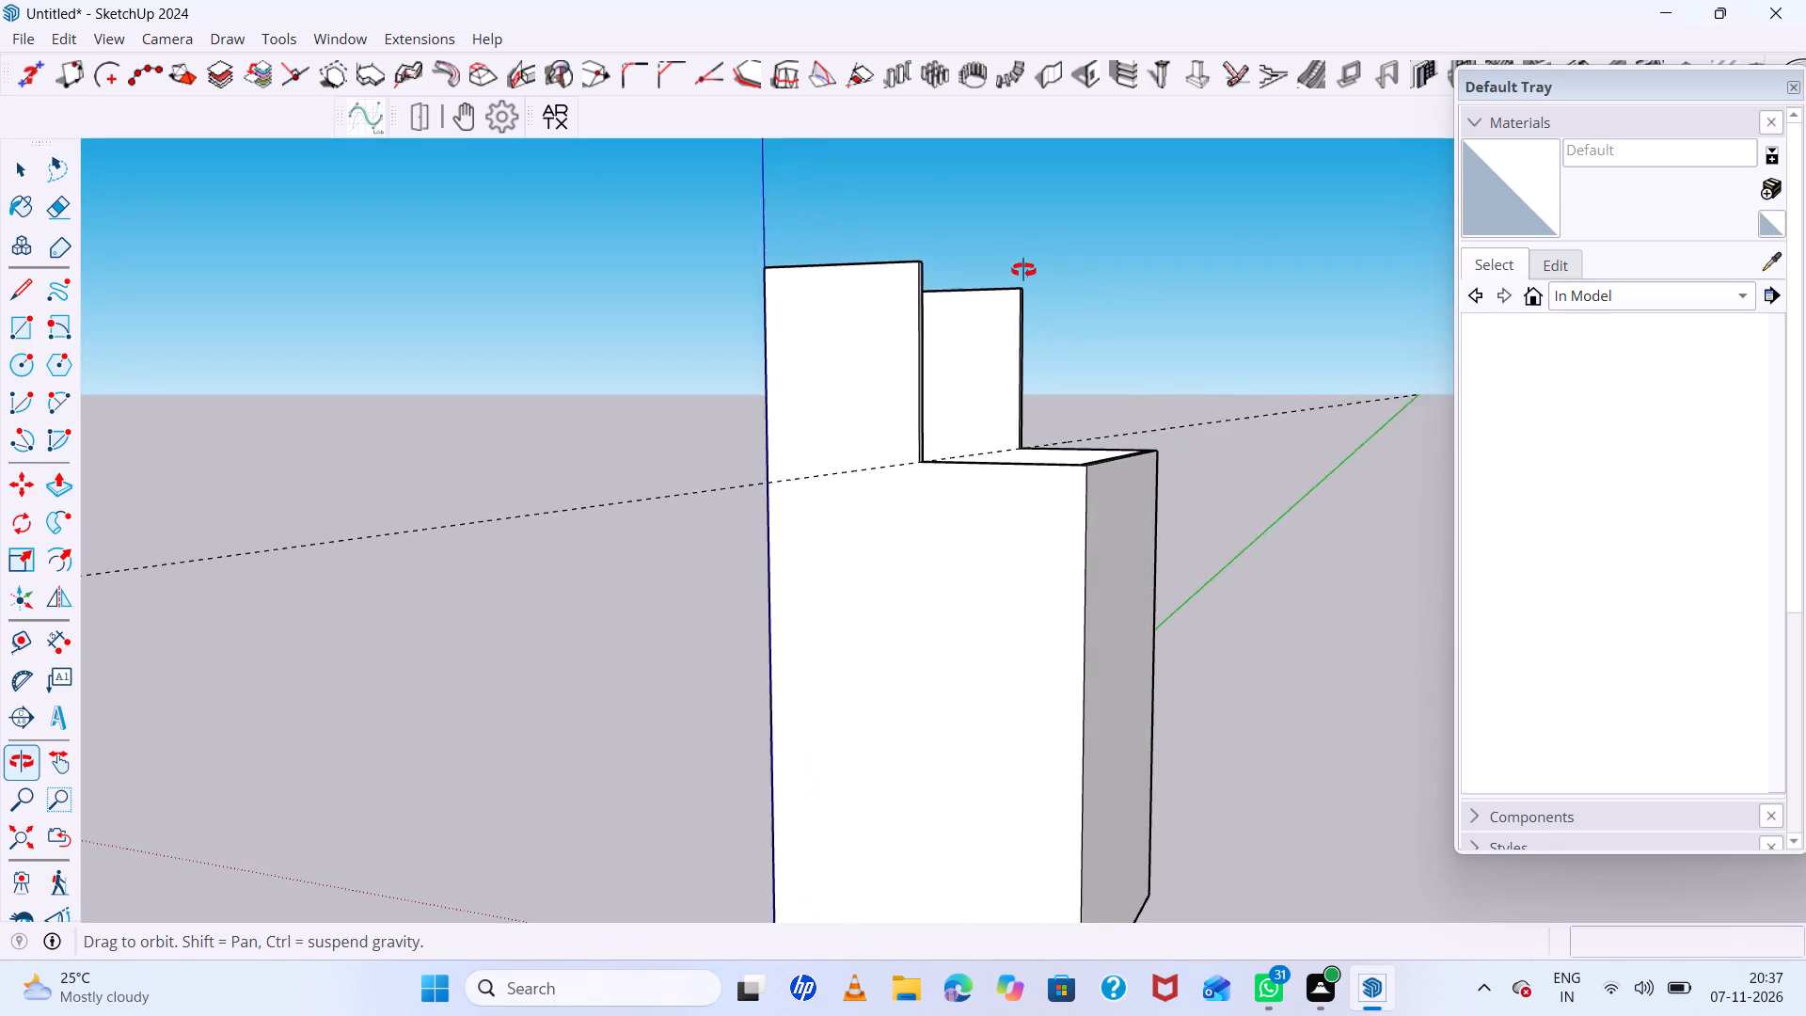
middle_click_drag(1023, 270, 1111, 277)
middle_click_drag(919, 307, 958, 452)
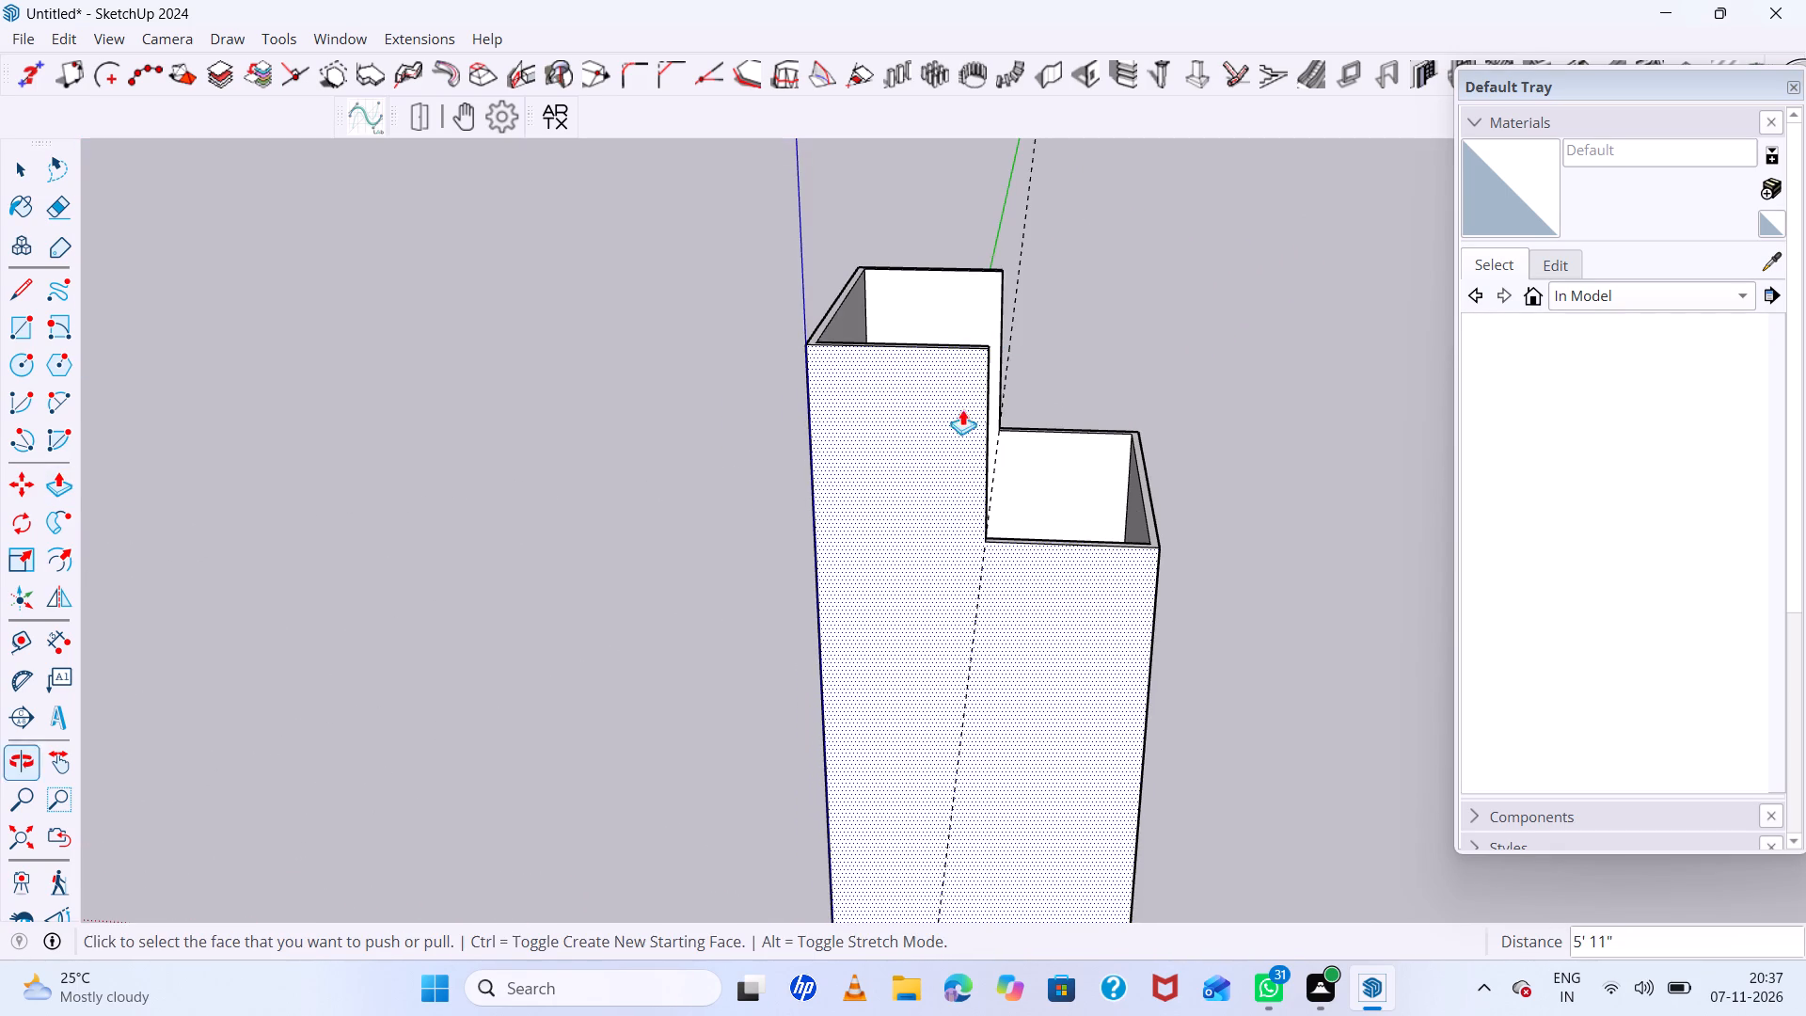
scroll(968, 341, "up", 5)
left_click(981, 353)
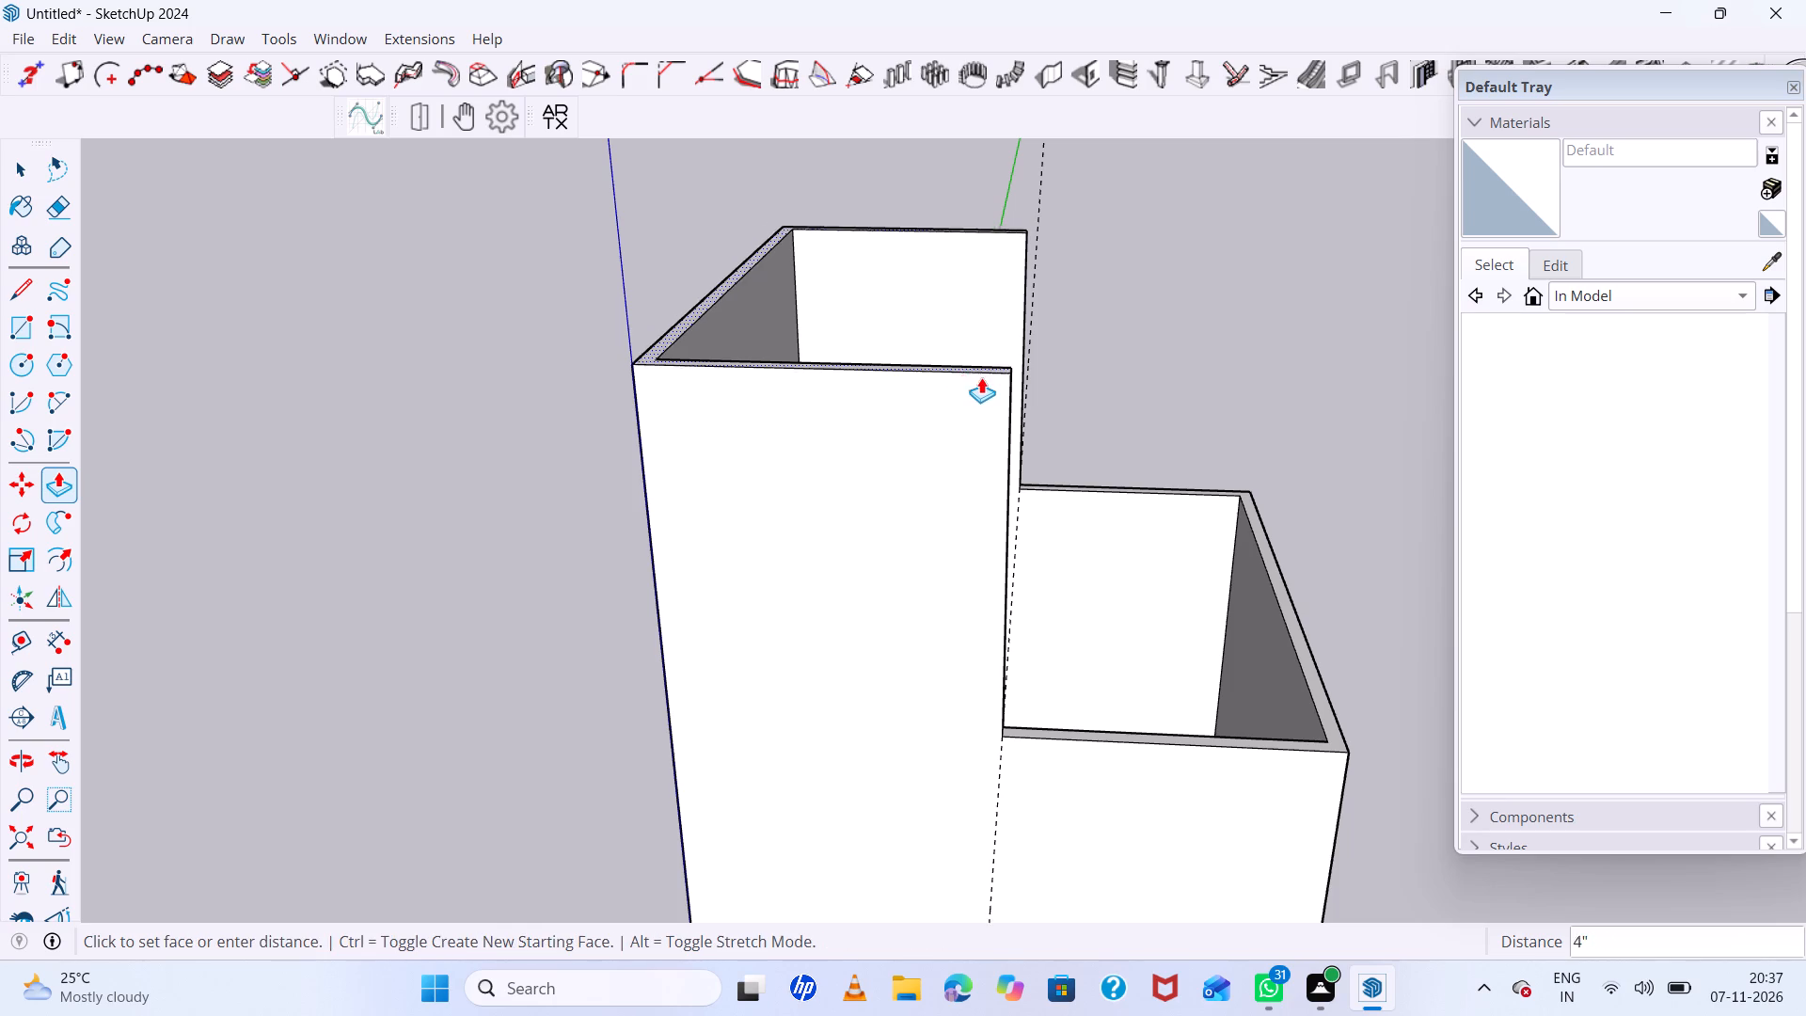
left_click(989, 400)
Lower the raised half's top rim by about a further 2' 3".
scroll(924, 392, "down", 6)
middle_click_drag(1144, 492, 1026, 354)
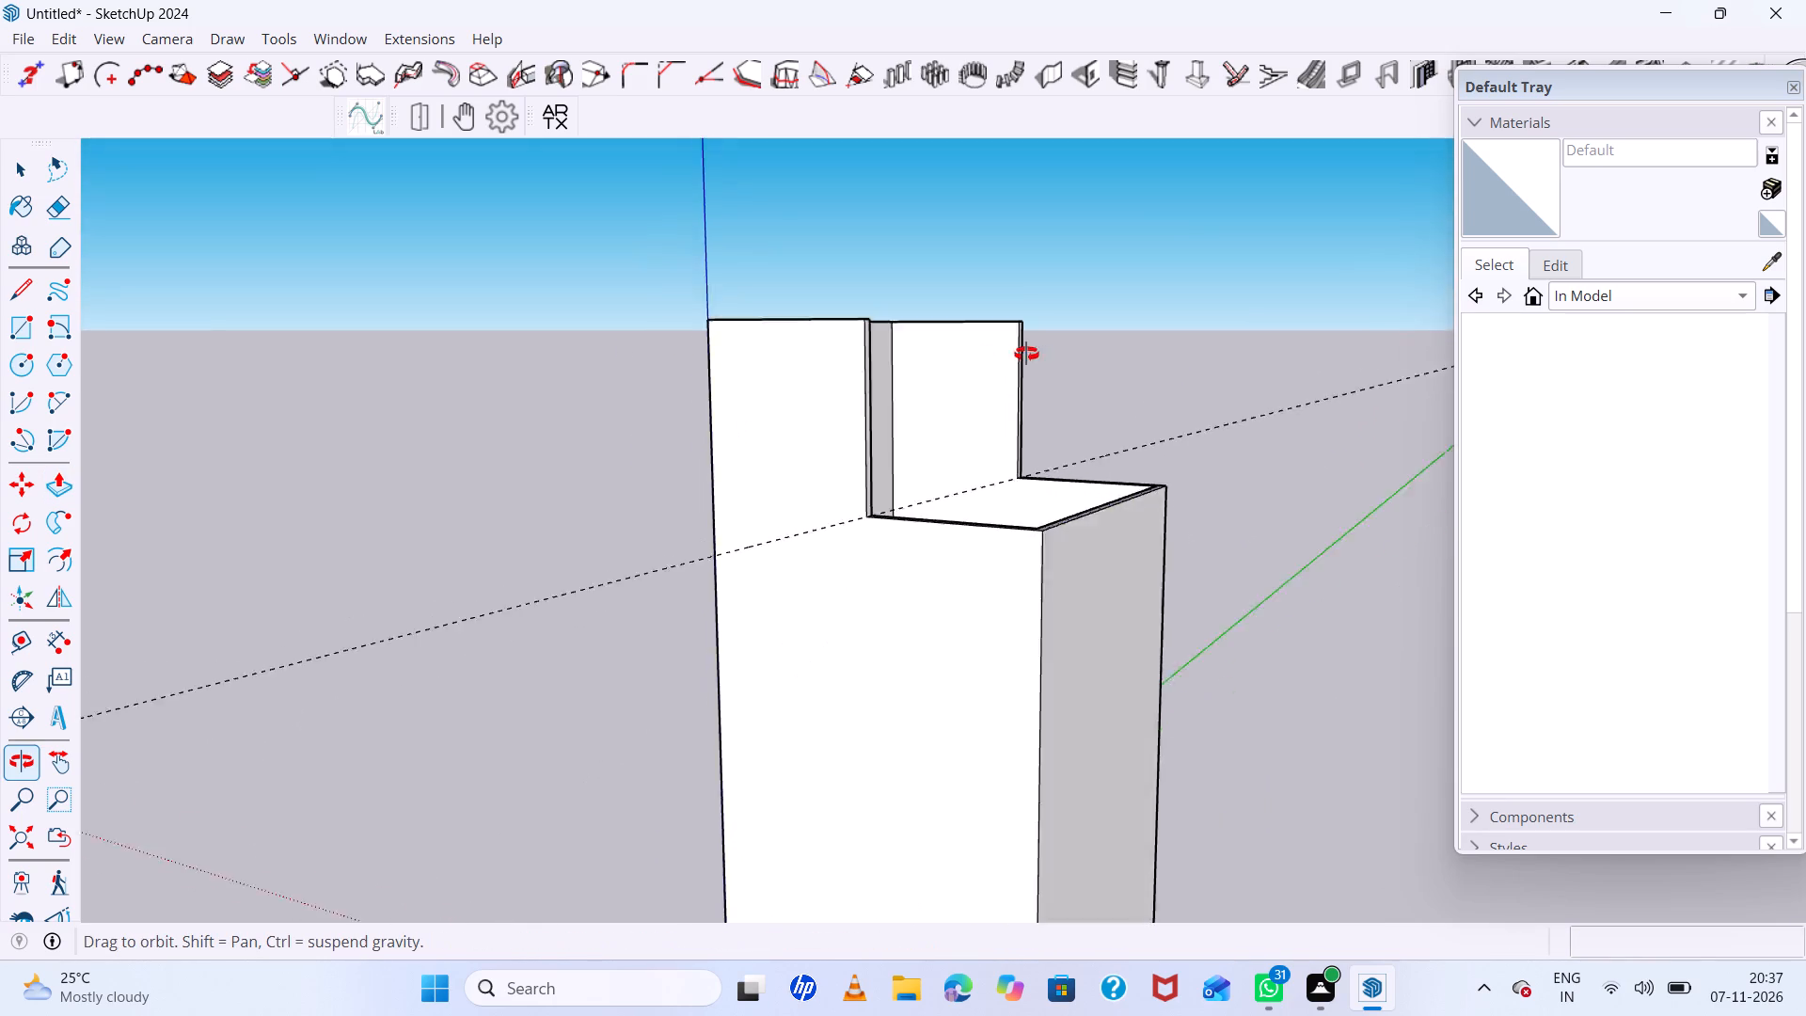
middle_click_drag(1026, 354, 1084, 346)
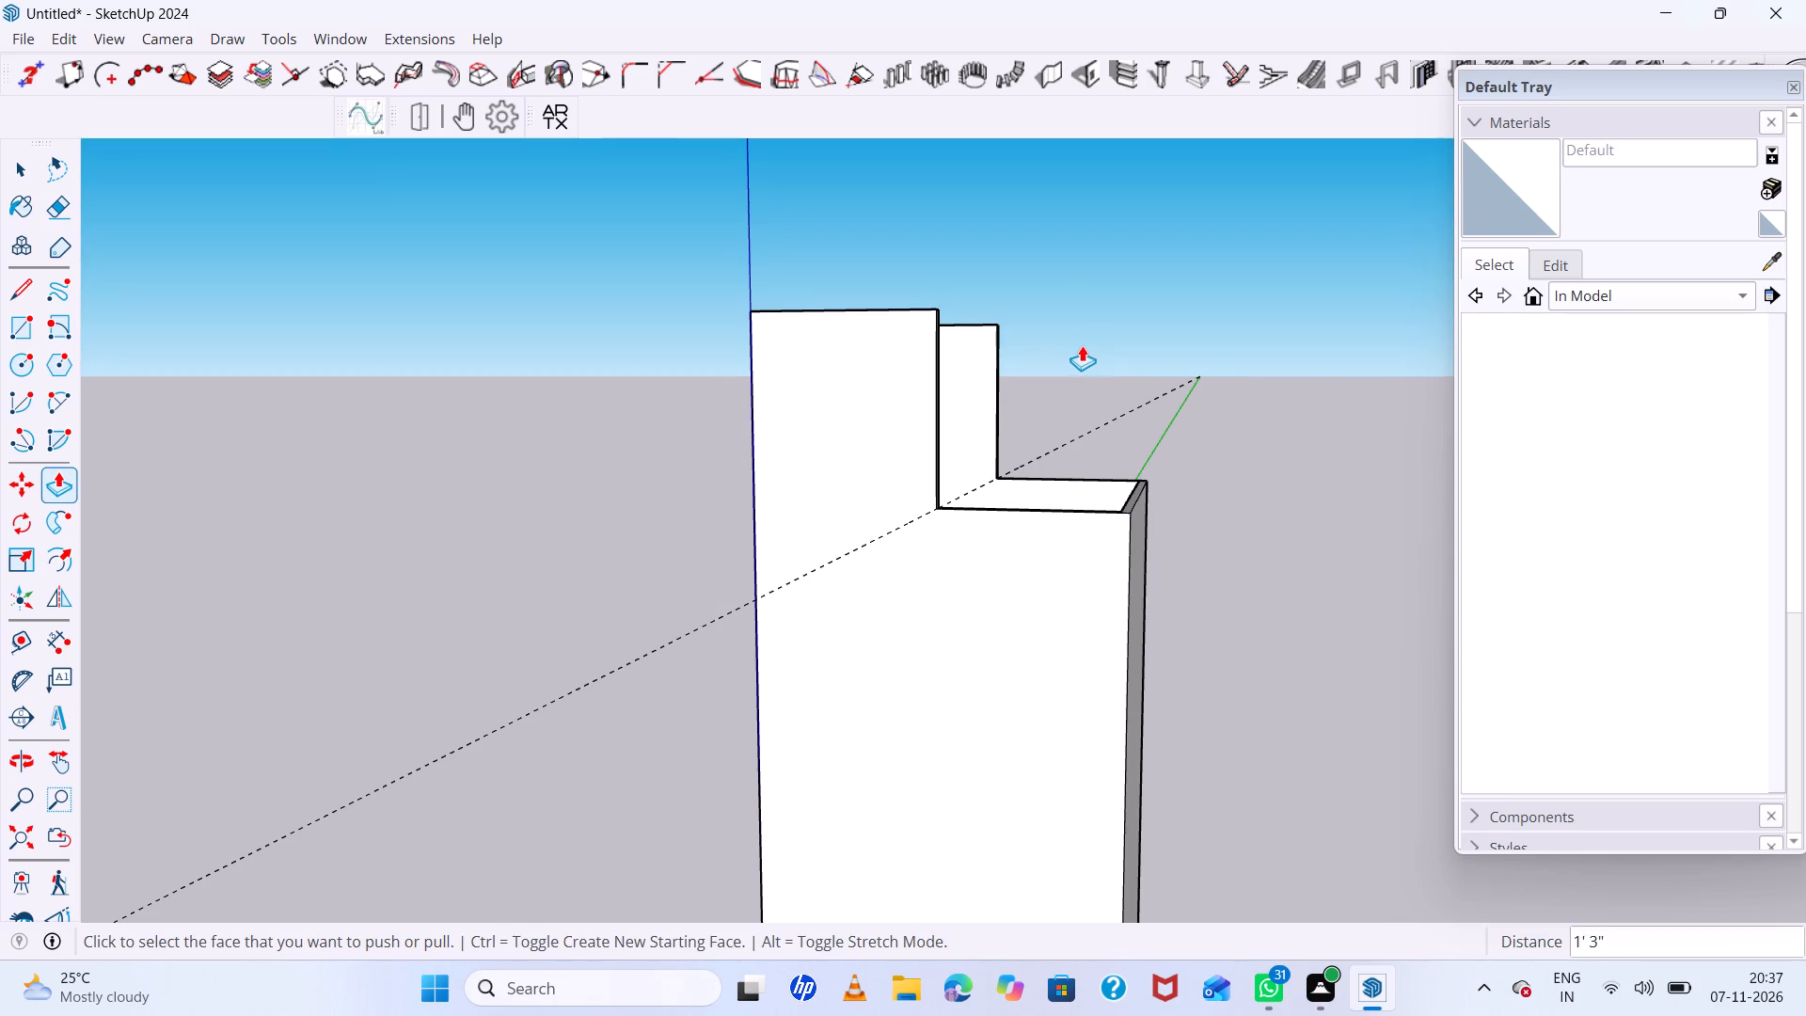
scroll(930, 325, "up", 5)
scroll(866, 289, "down", 4)
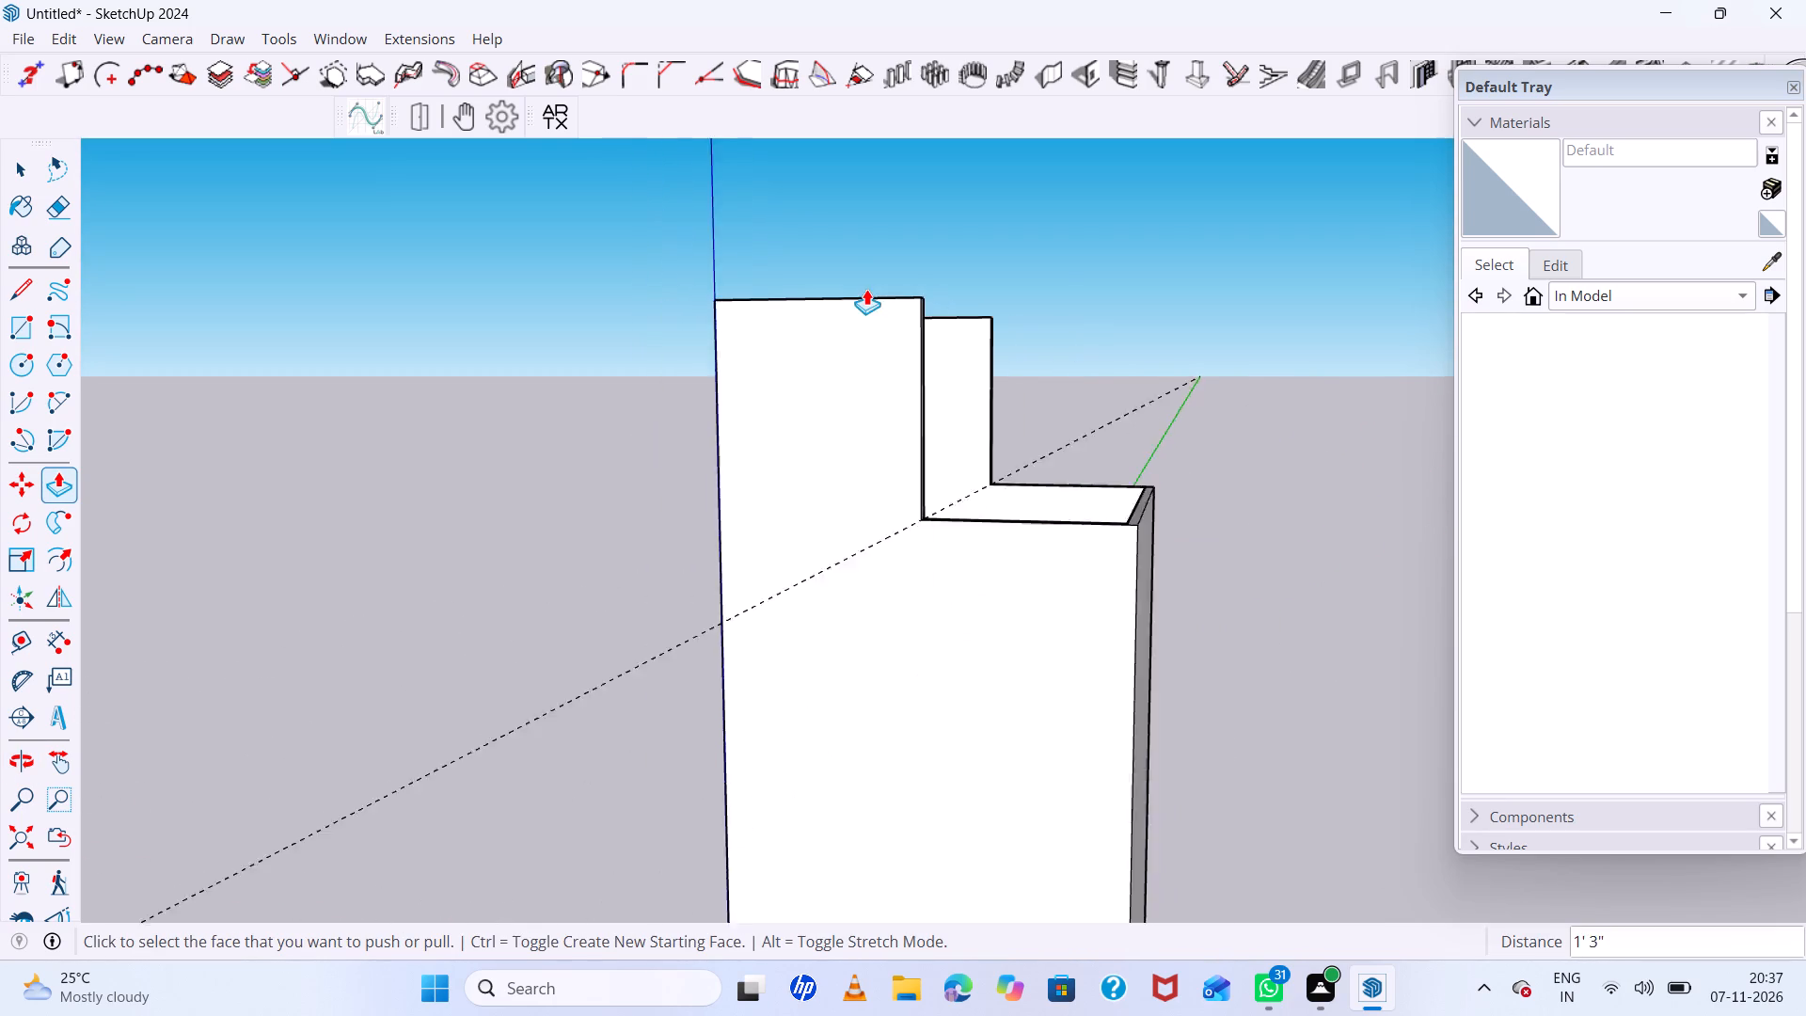
scroll(866, 289, "down", 2)
middle_click_drag(872, 303, 885, 550)
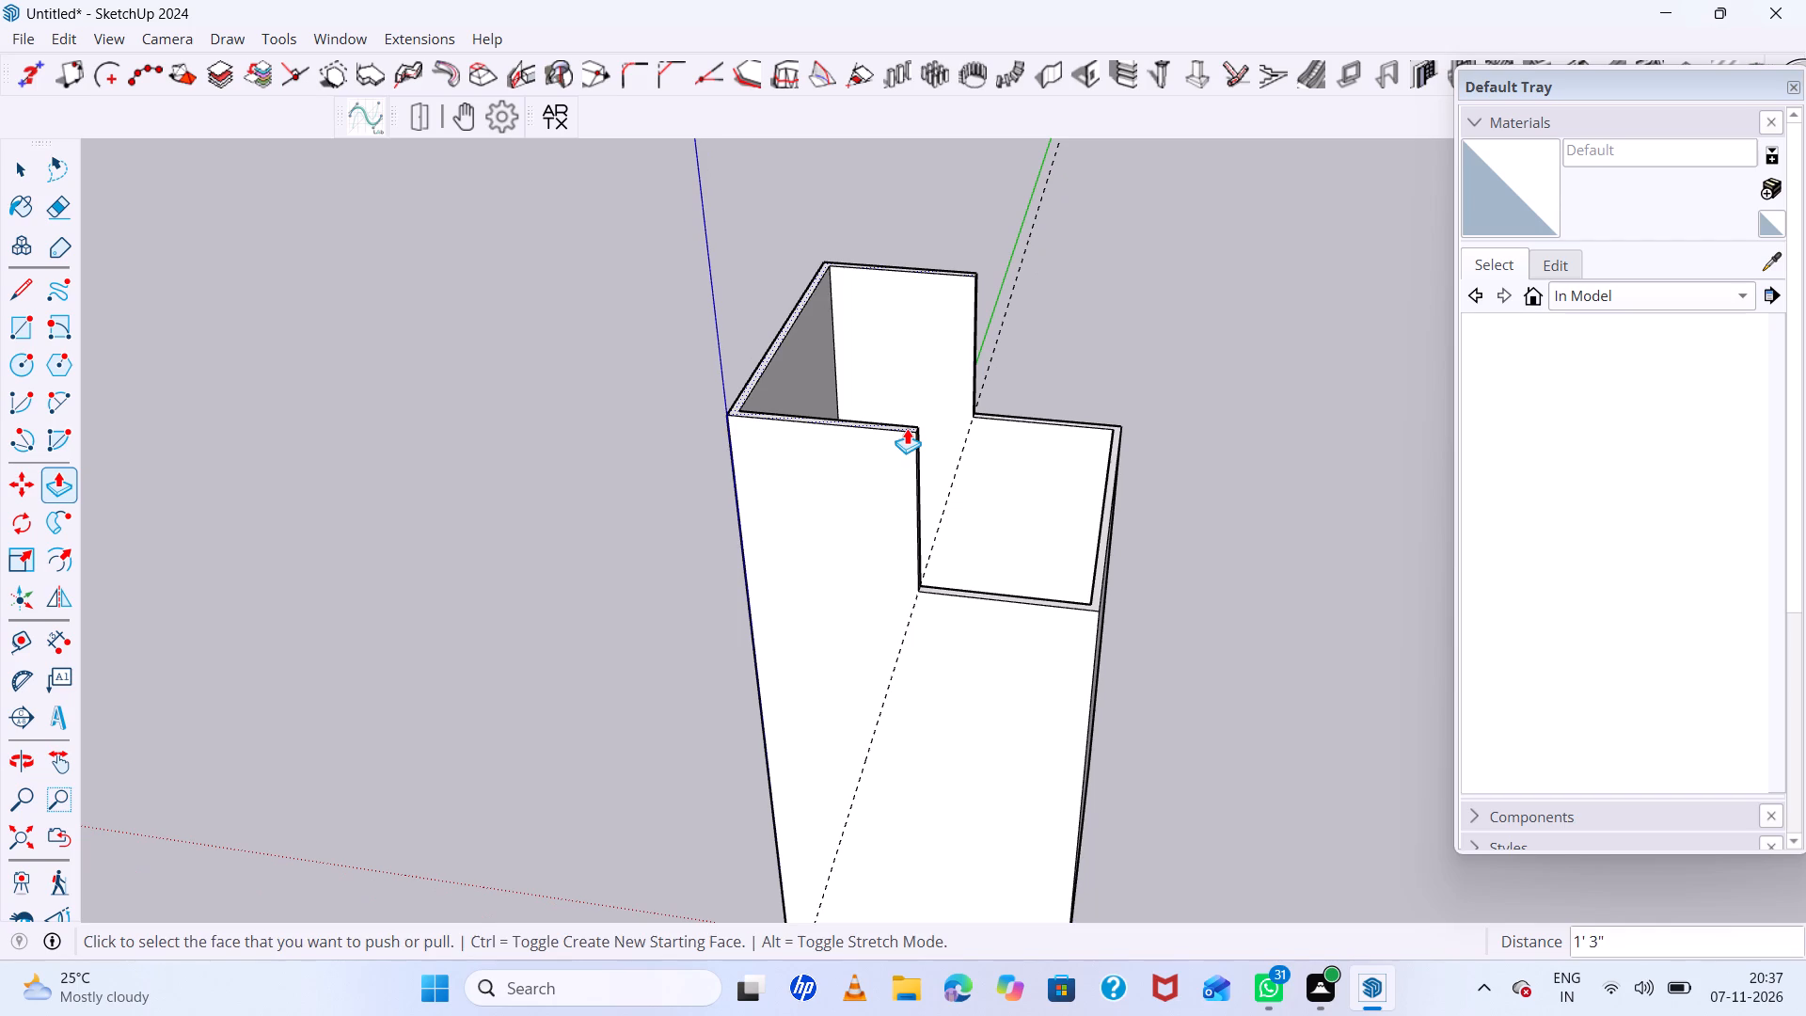
left_click(907, 428)
left_click(917, 464)
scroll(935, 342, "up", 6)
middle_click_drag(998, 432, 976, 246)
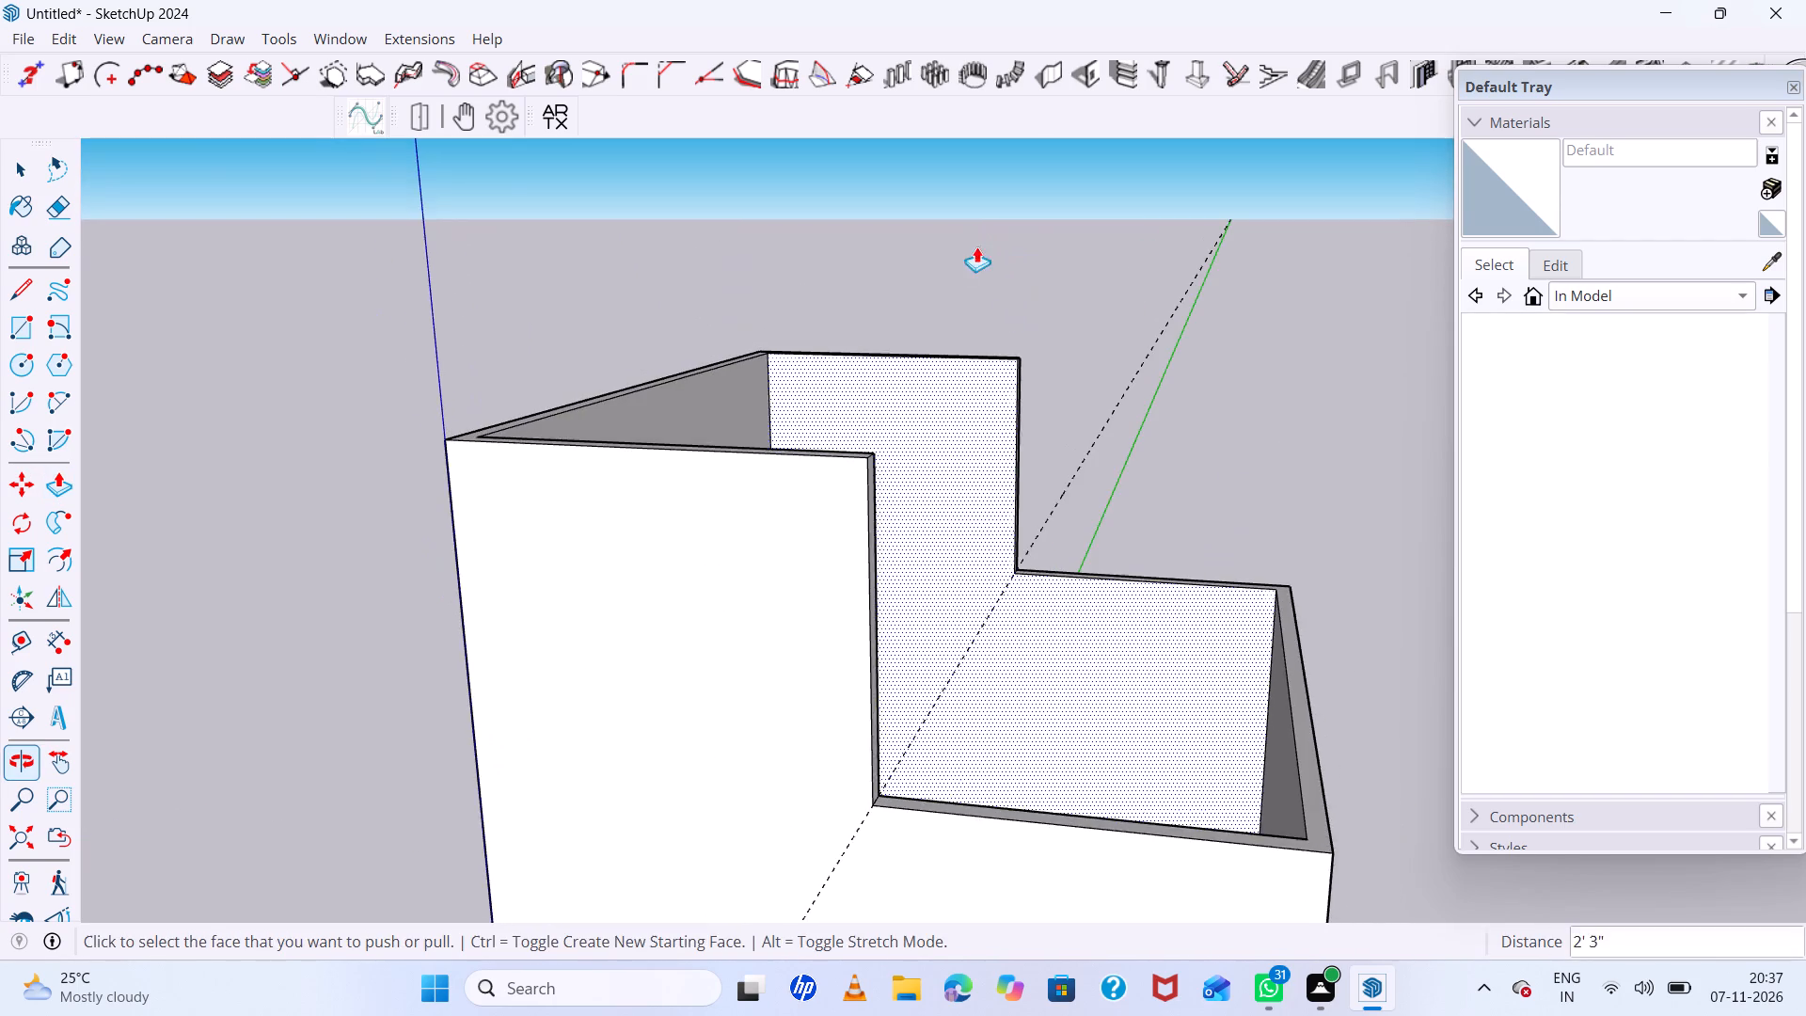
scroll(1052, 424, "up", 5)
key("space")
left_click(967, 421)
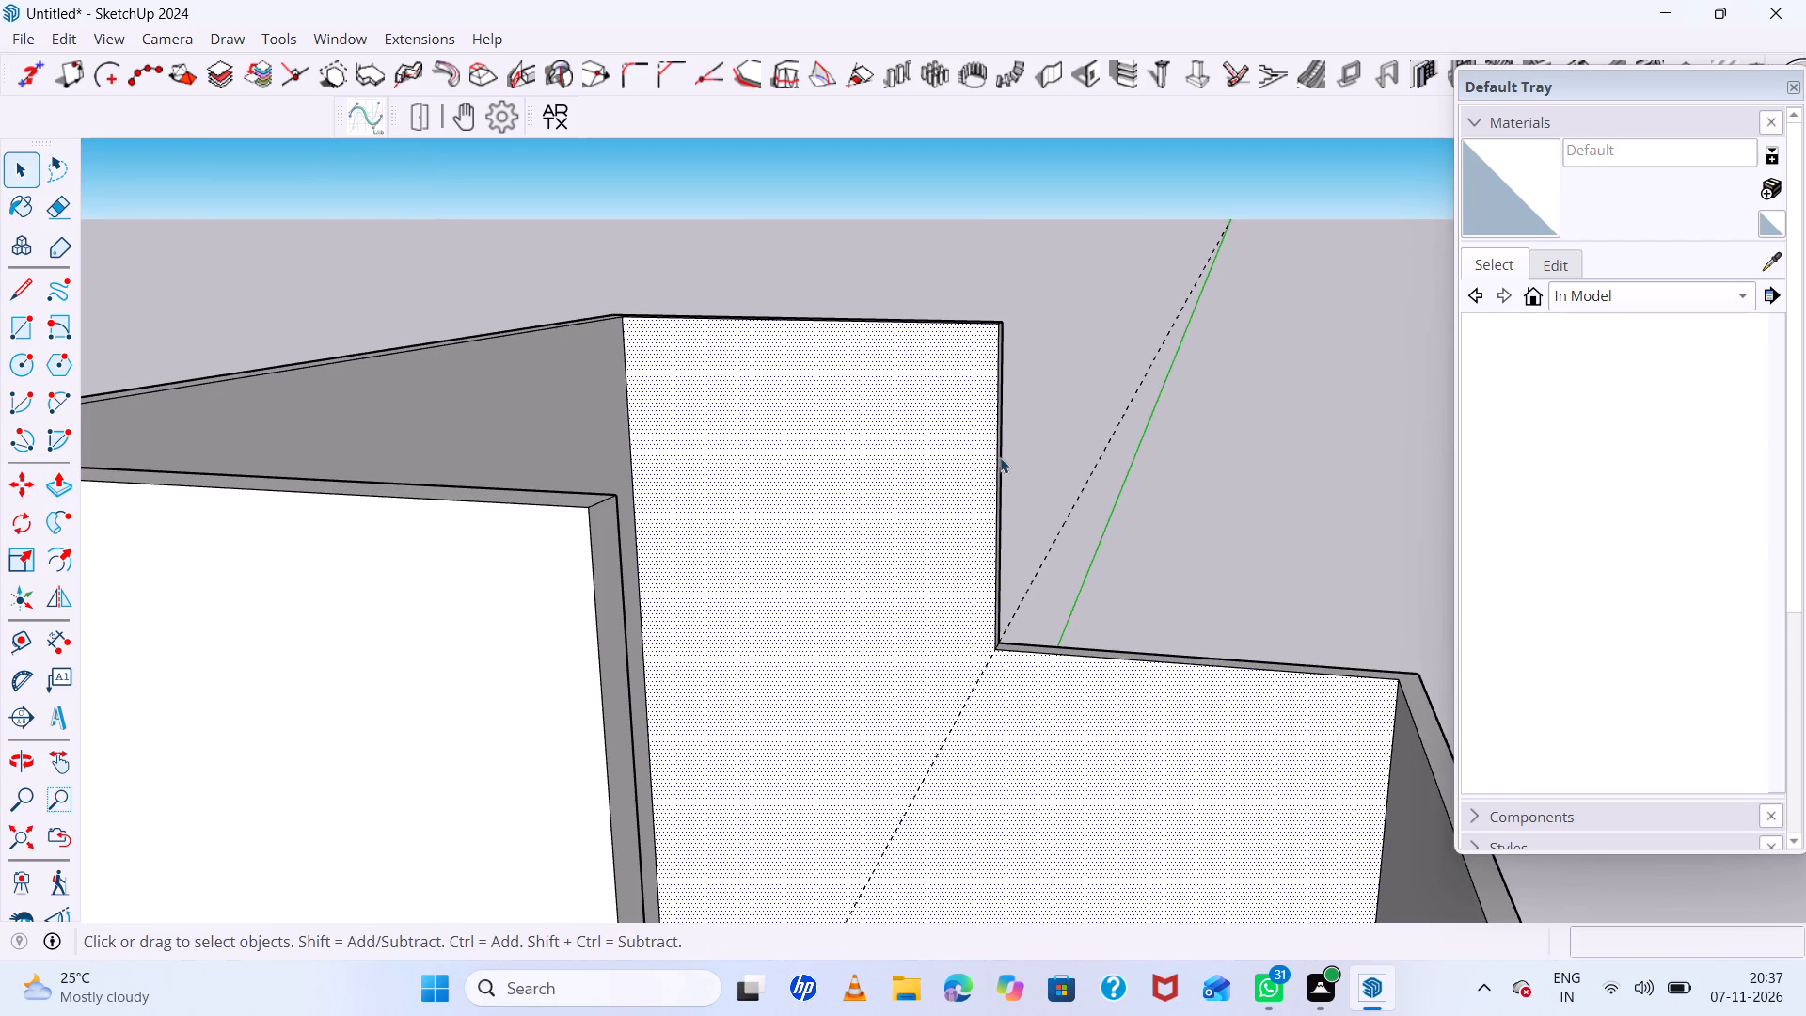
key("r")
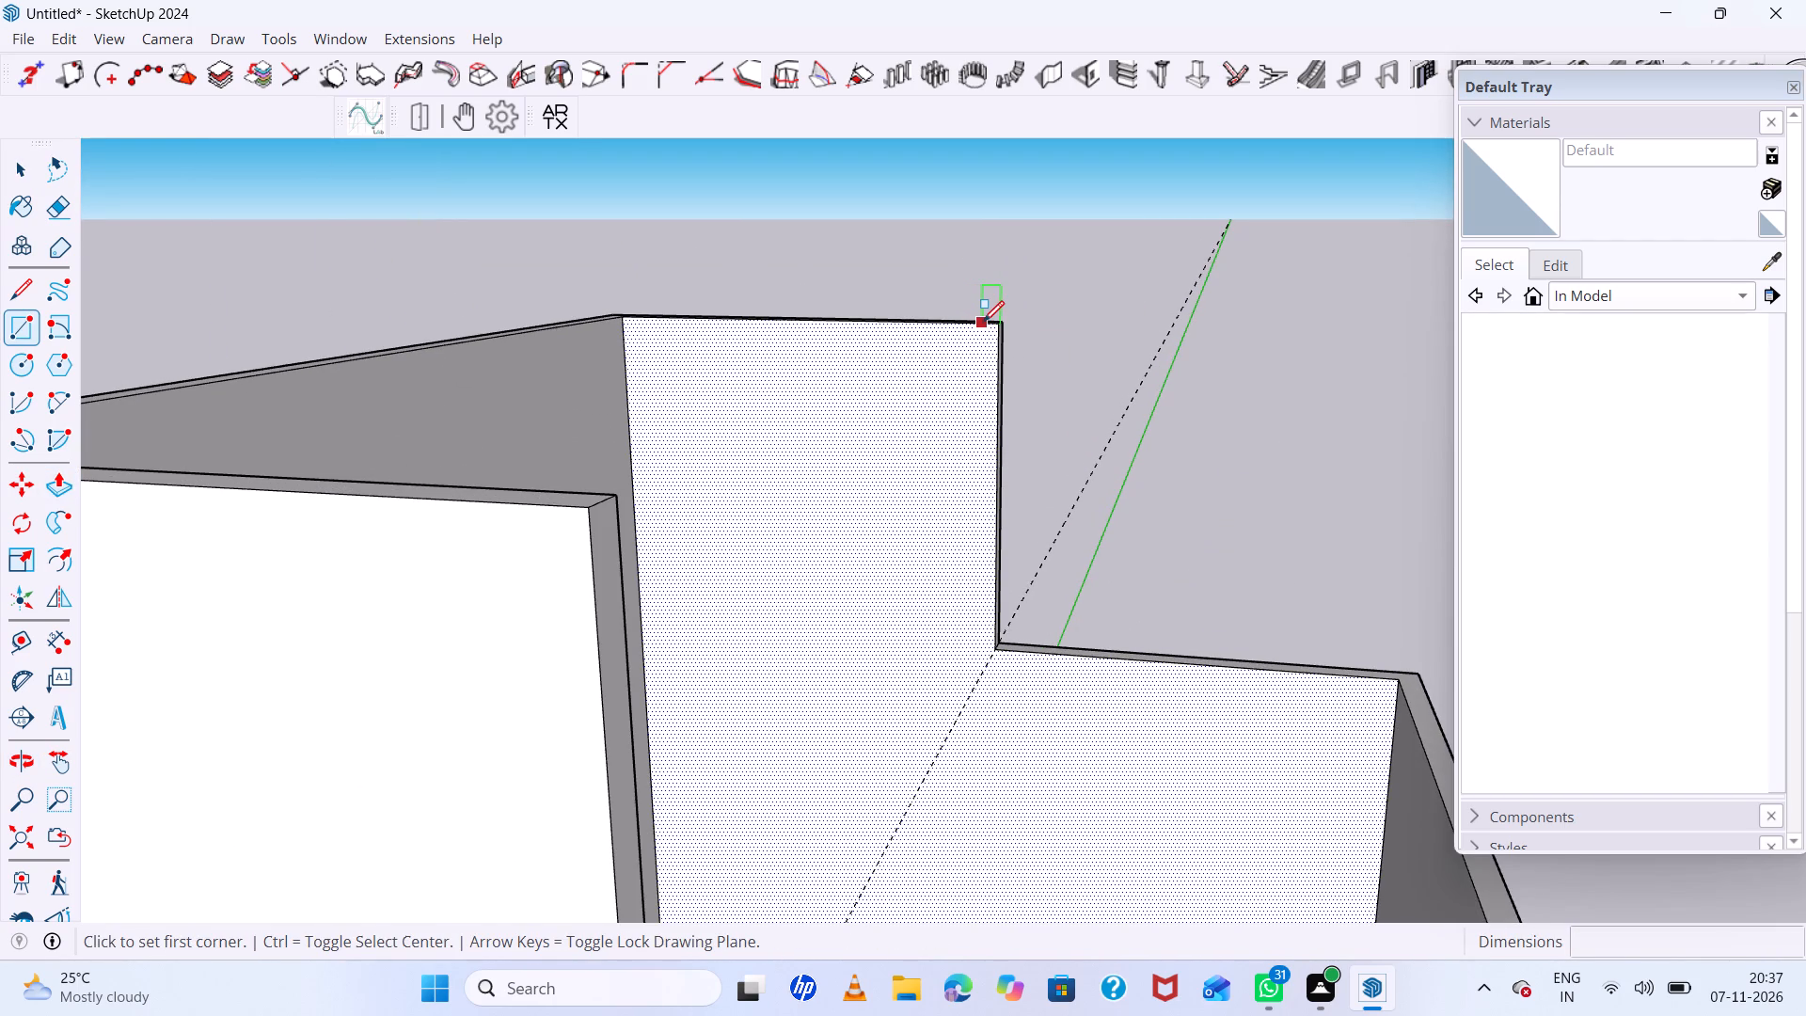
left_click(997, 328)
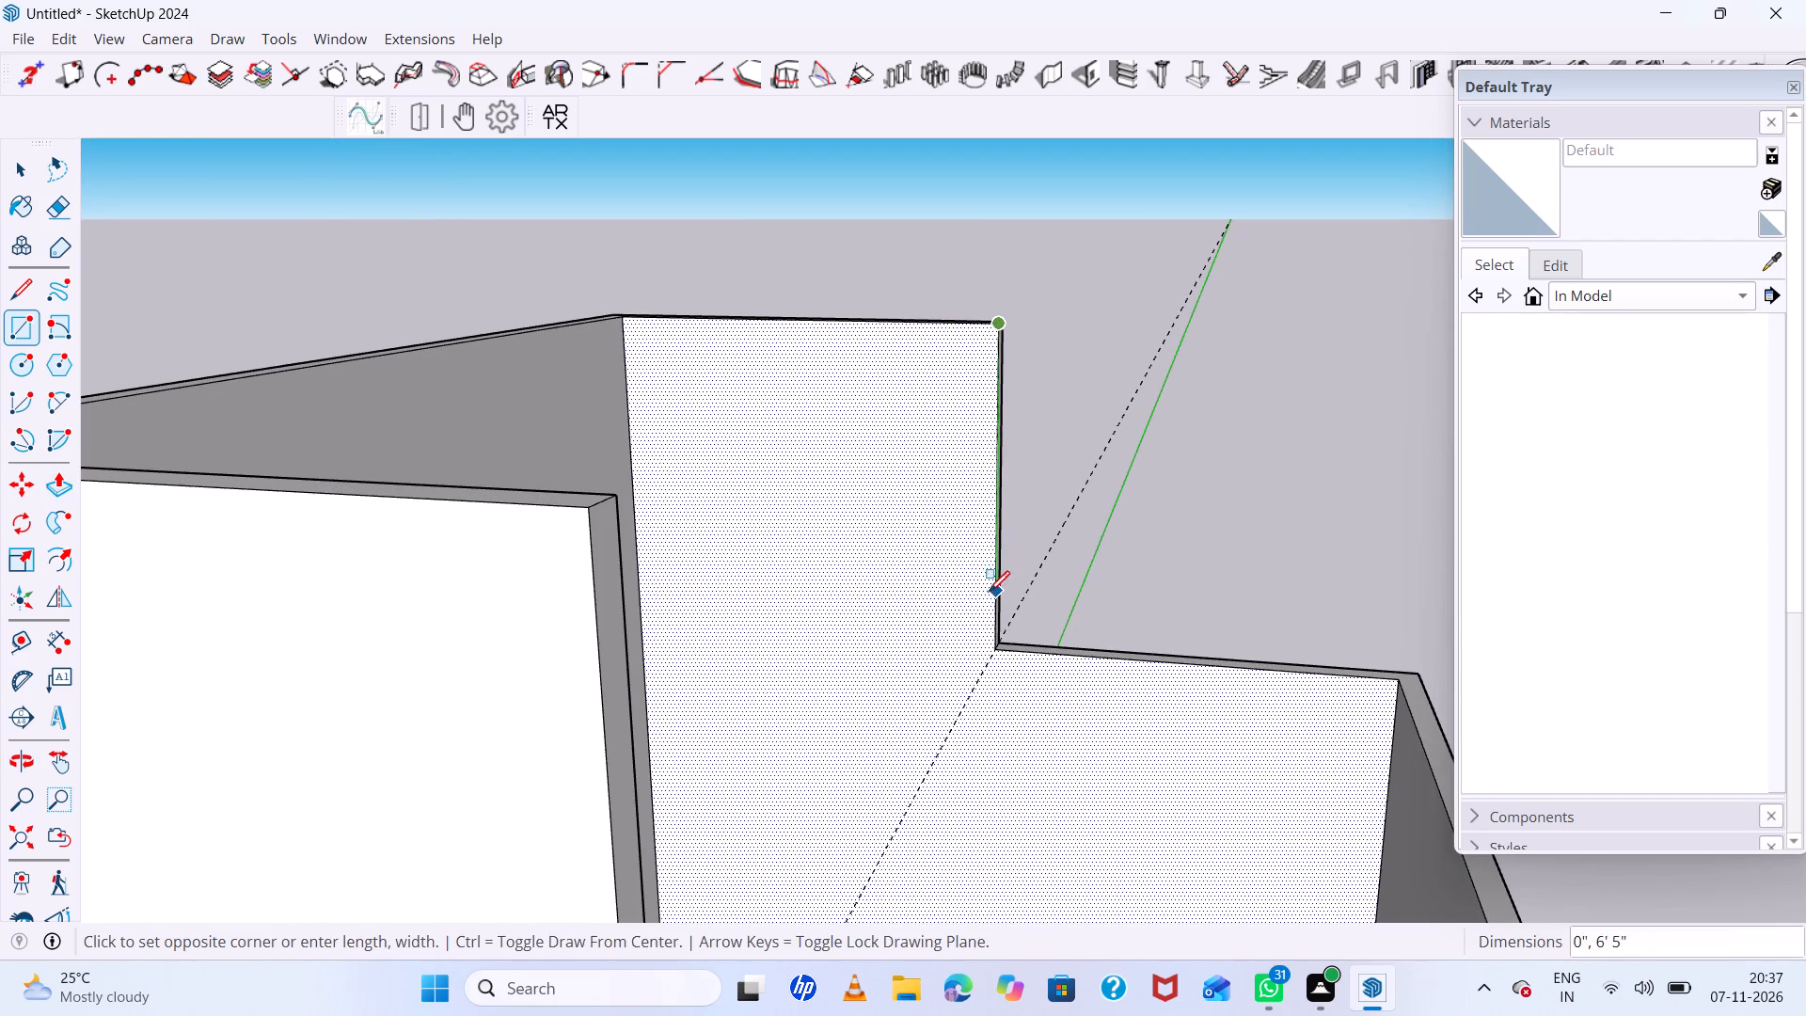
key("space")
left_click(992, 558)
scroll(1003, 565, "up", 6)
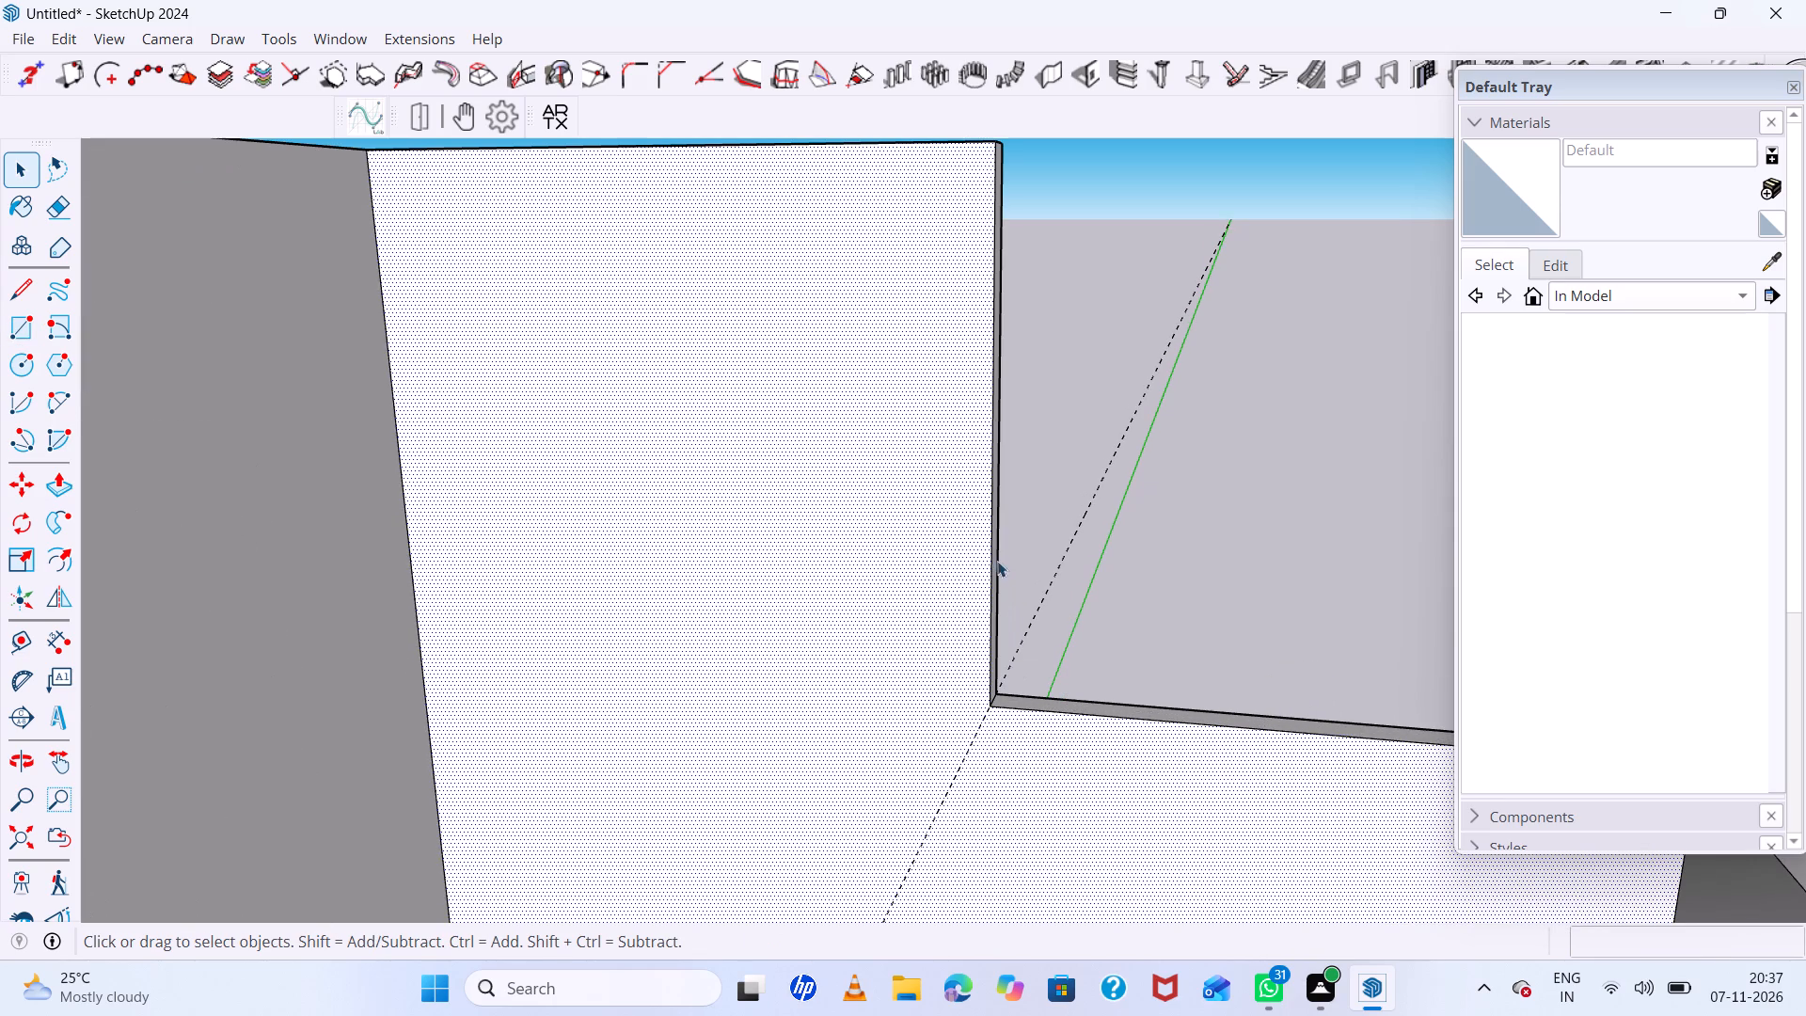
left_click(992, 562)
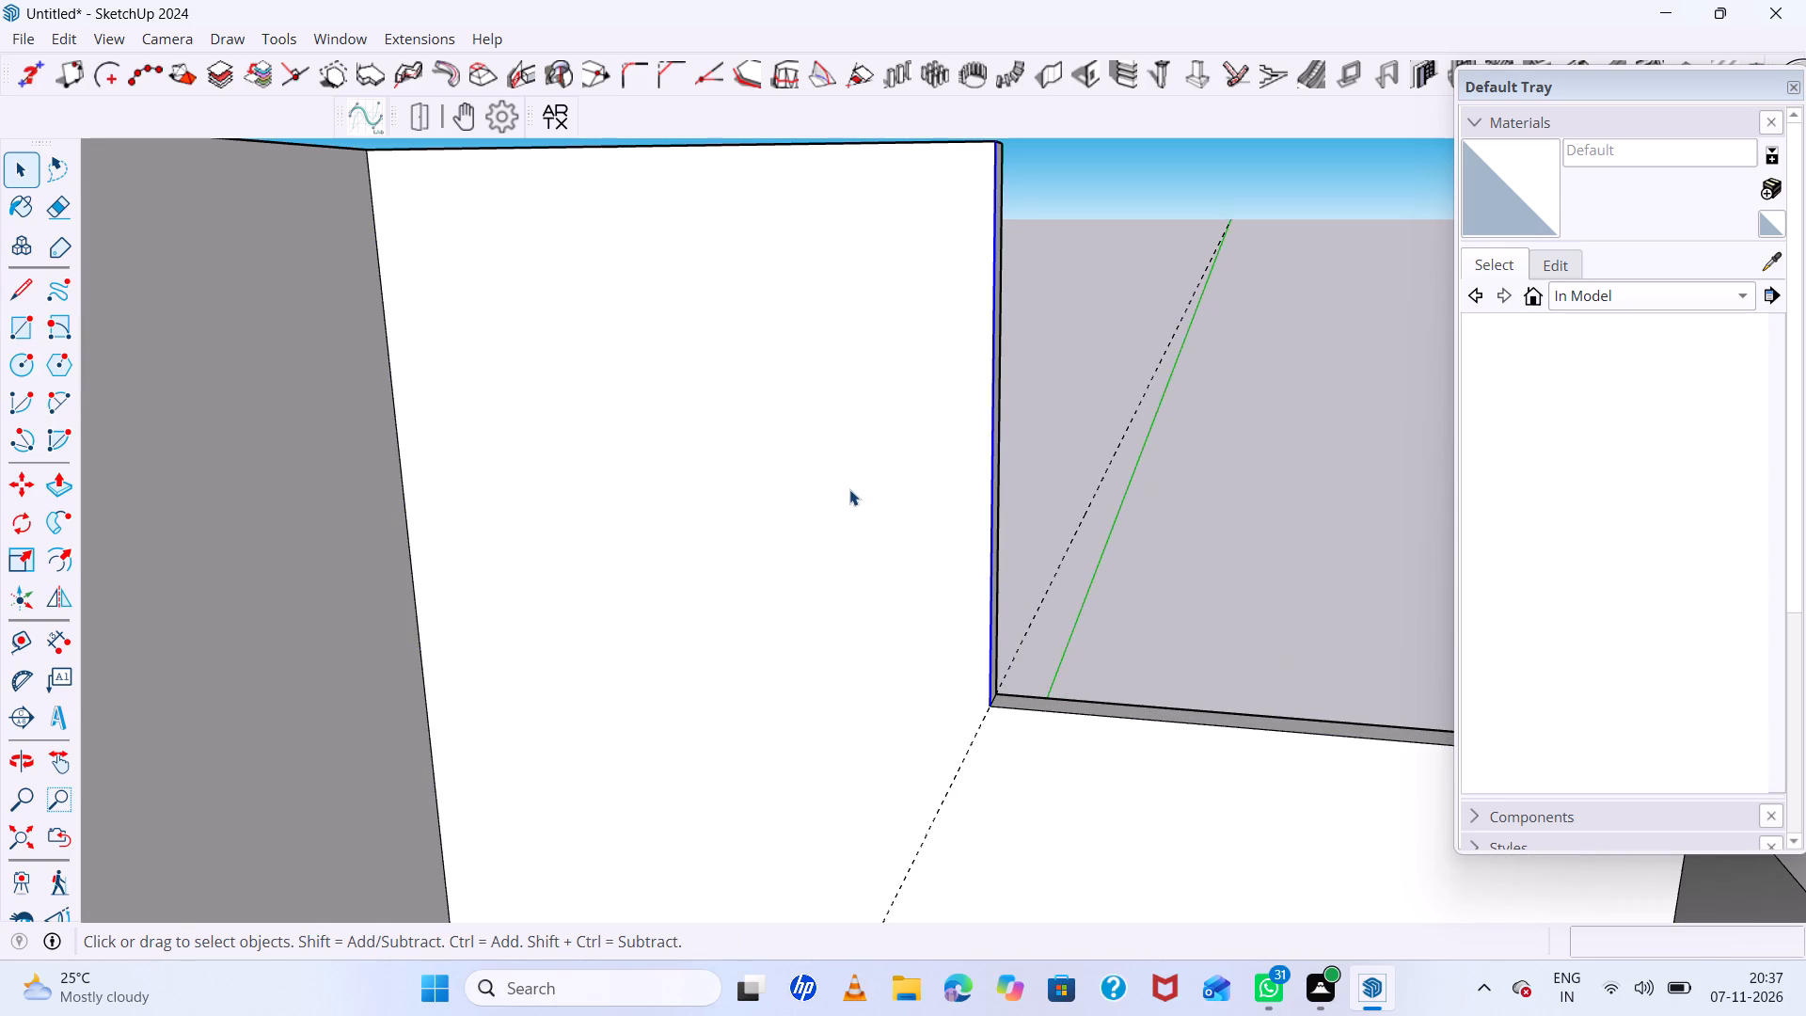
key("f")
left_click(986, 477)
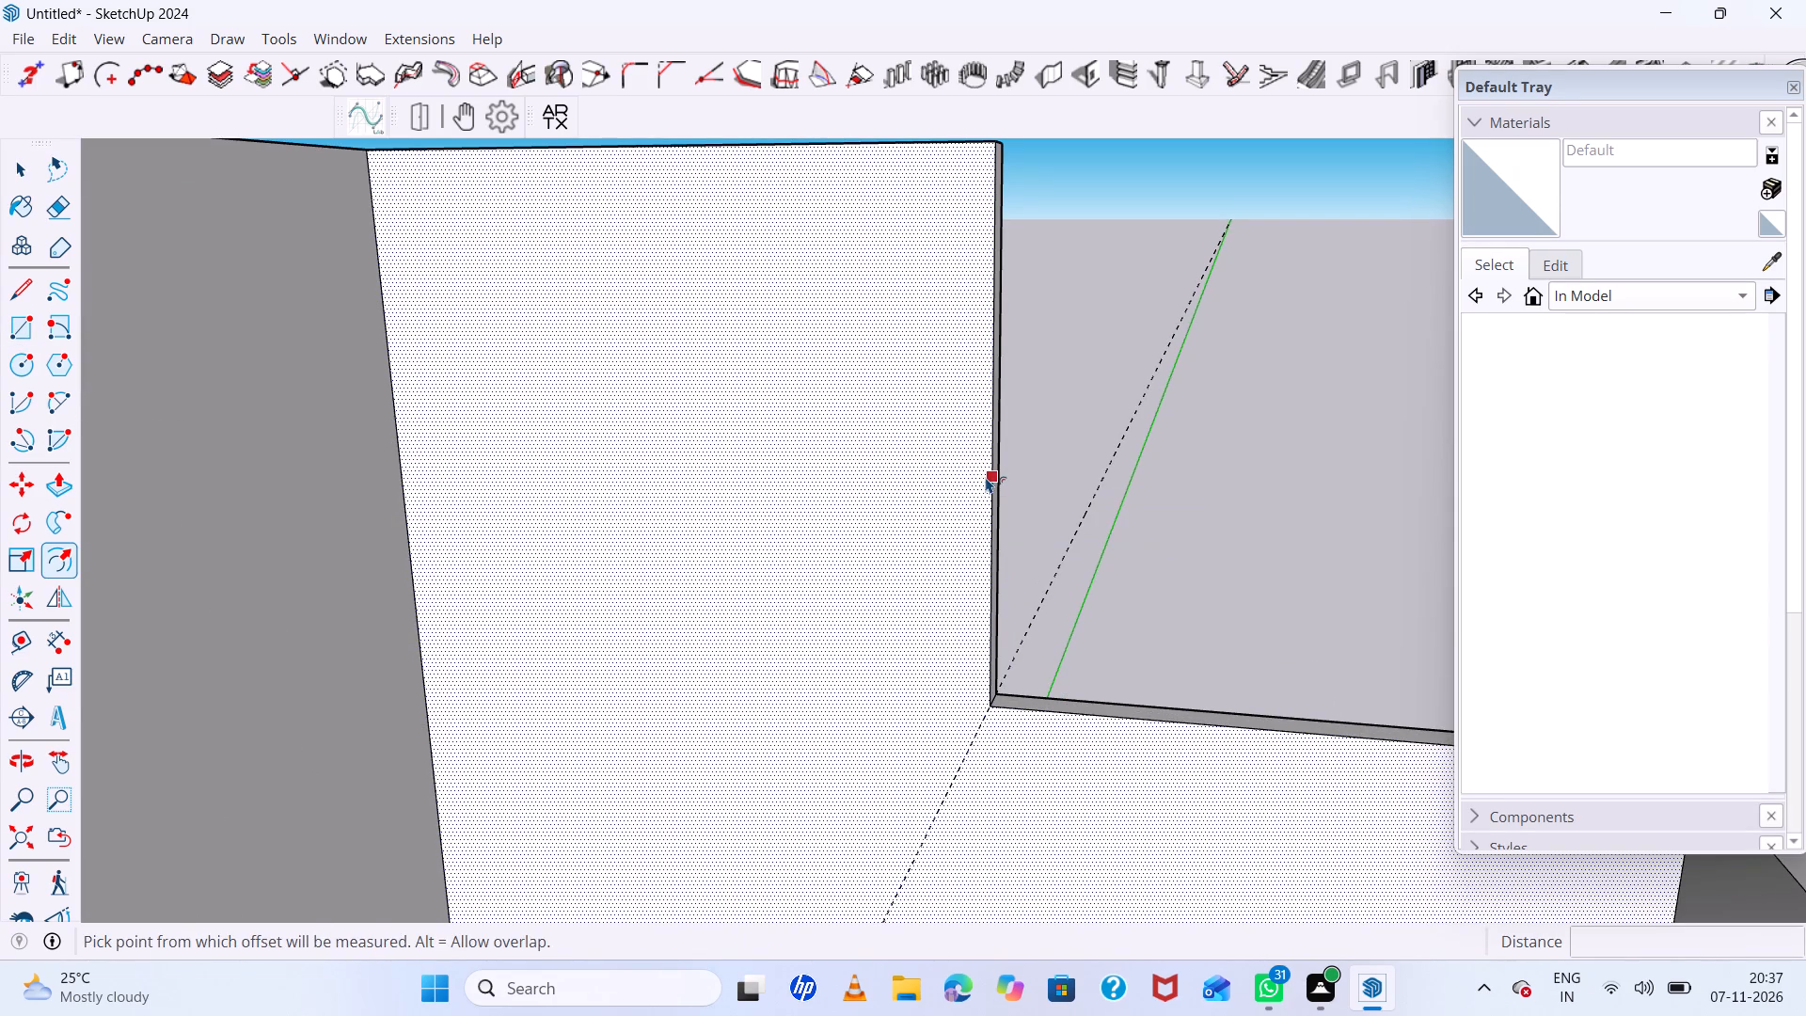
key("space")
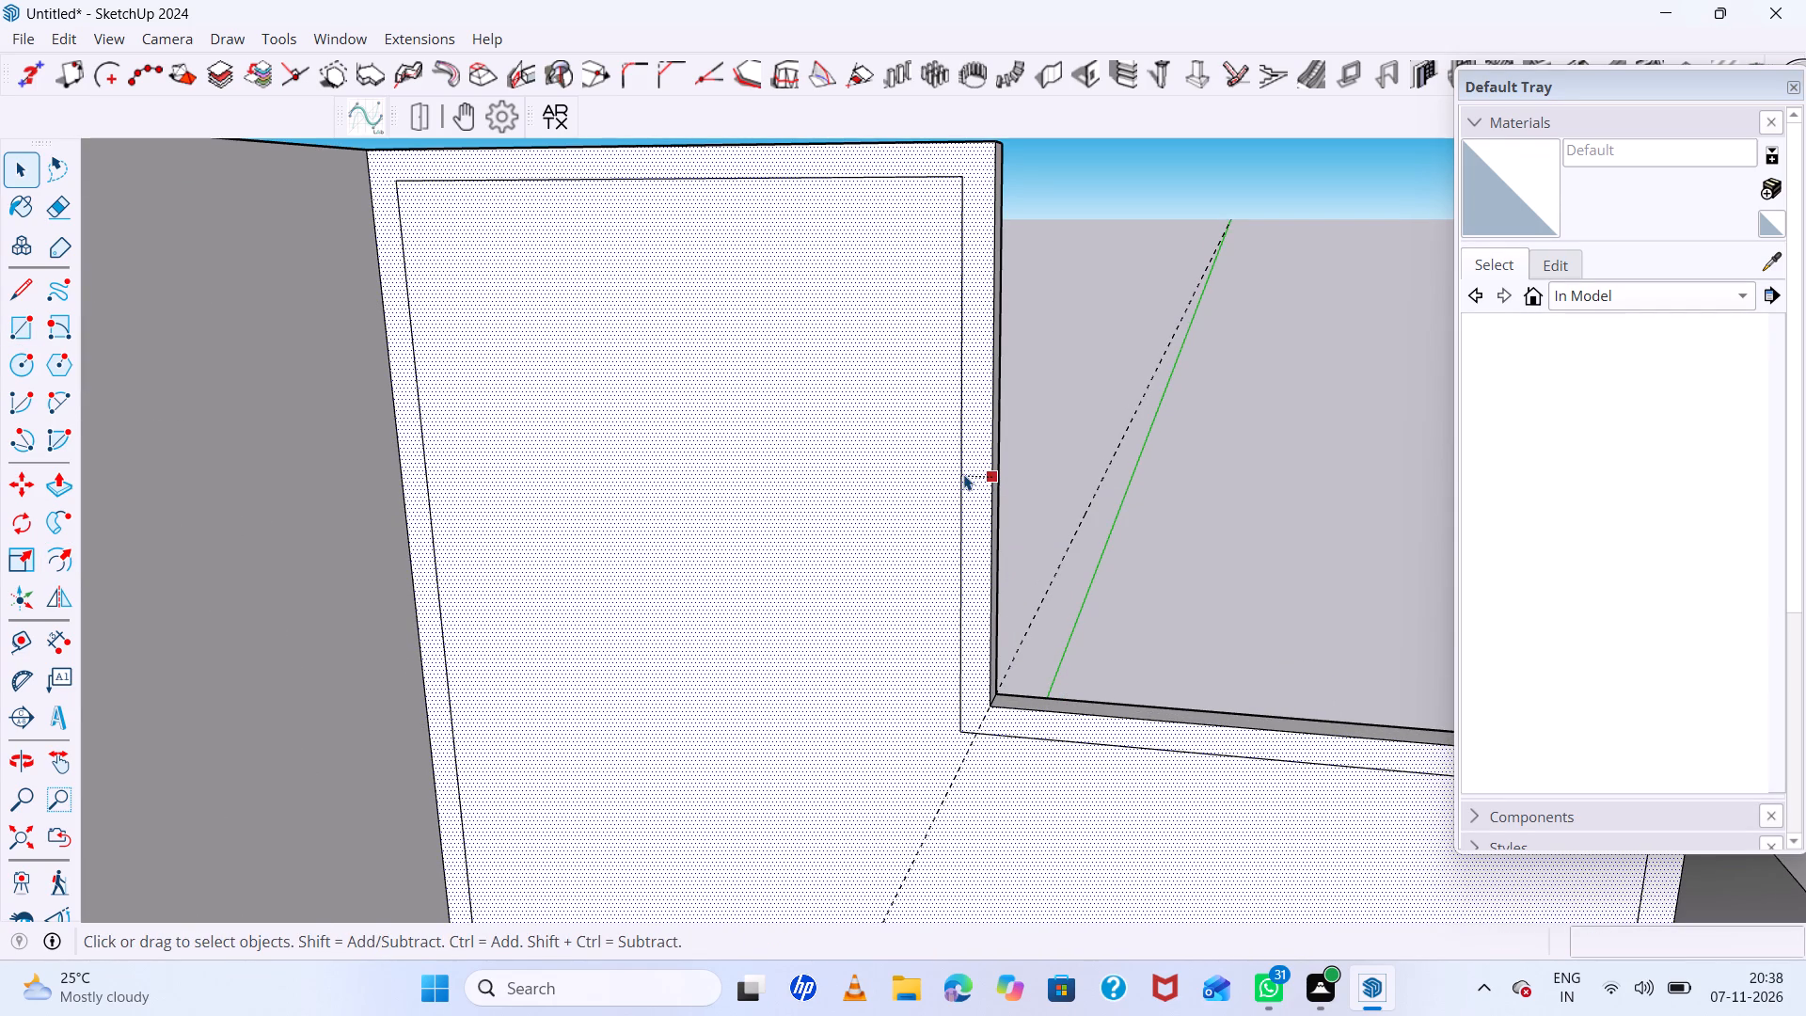
Undo the last lowering of the raised half's top rim.
key("ctrl+z")
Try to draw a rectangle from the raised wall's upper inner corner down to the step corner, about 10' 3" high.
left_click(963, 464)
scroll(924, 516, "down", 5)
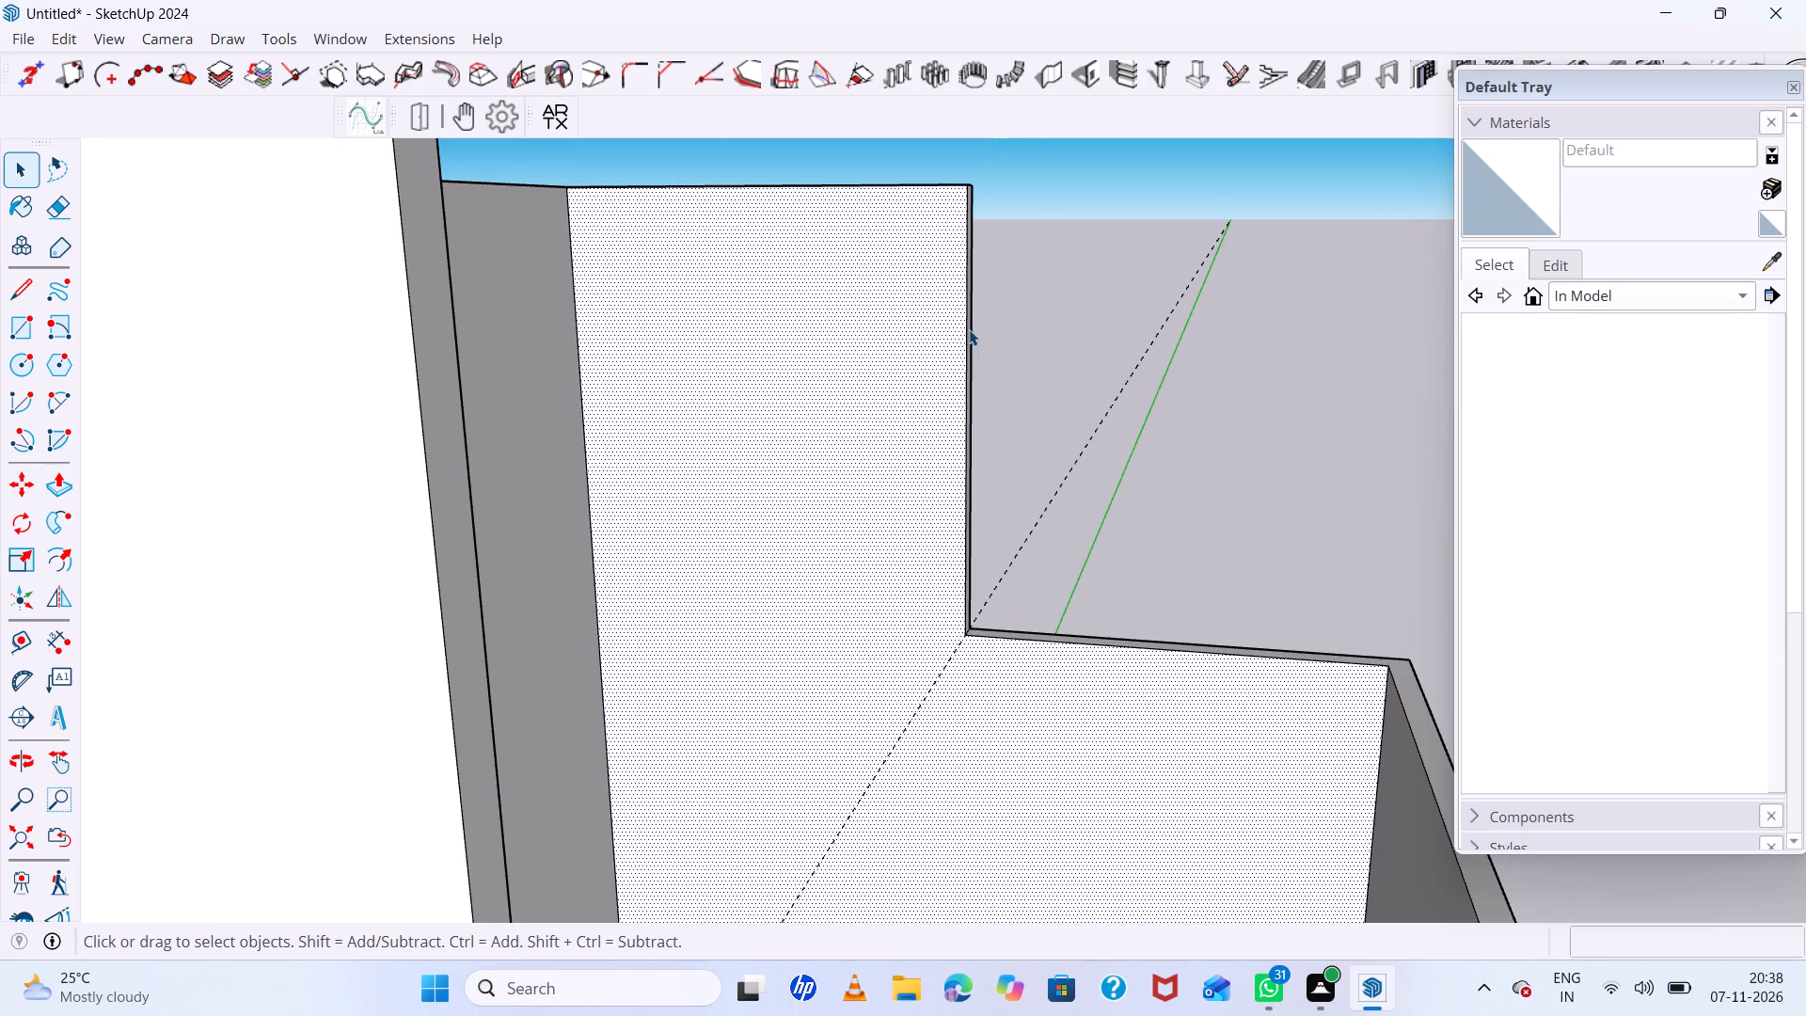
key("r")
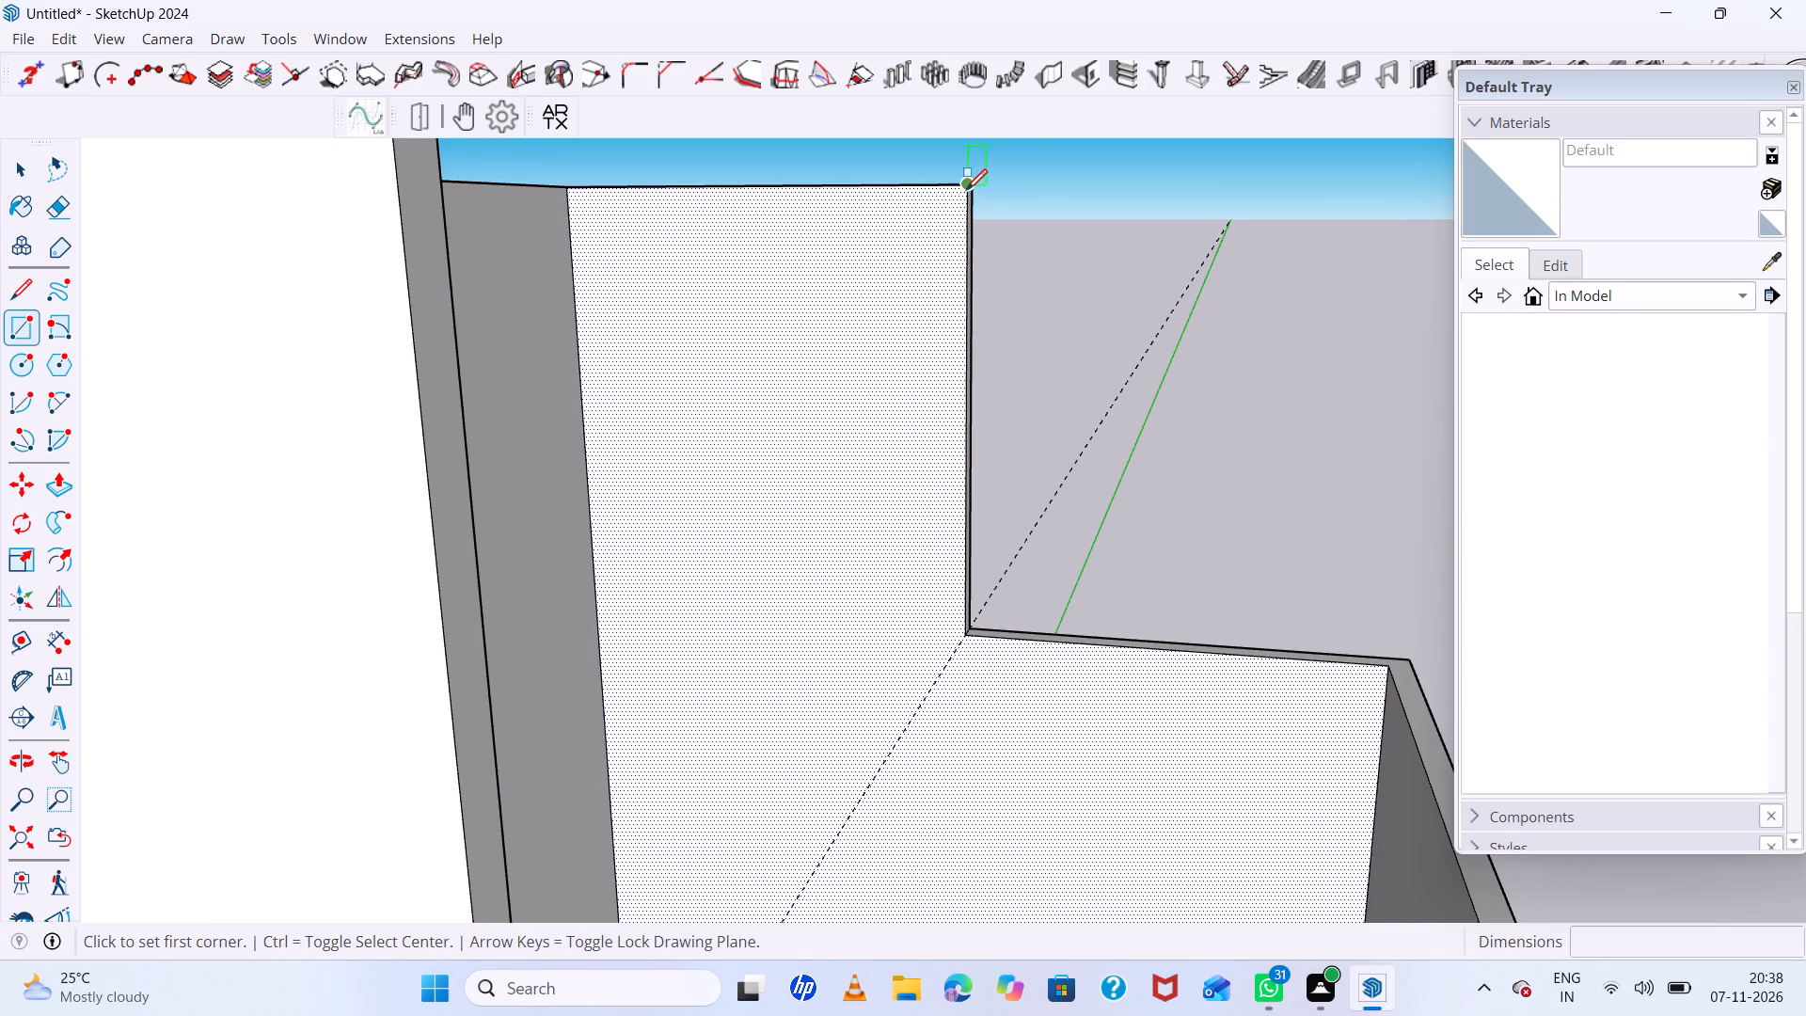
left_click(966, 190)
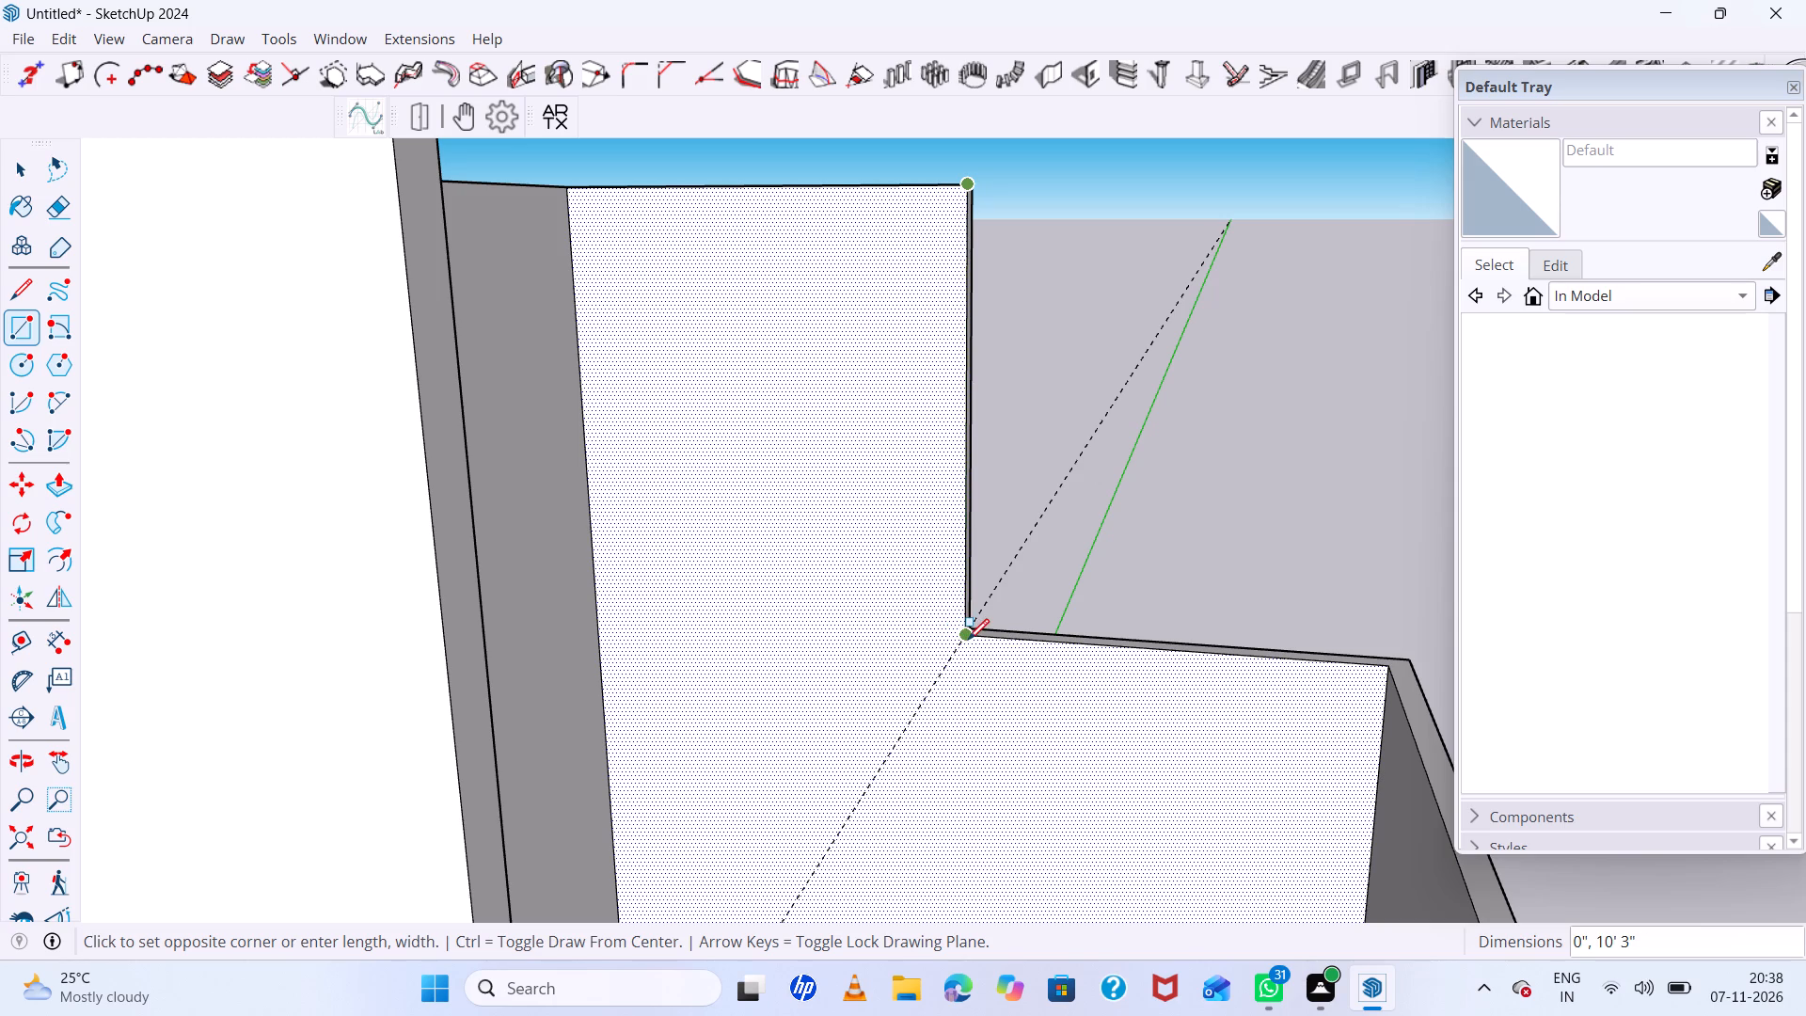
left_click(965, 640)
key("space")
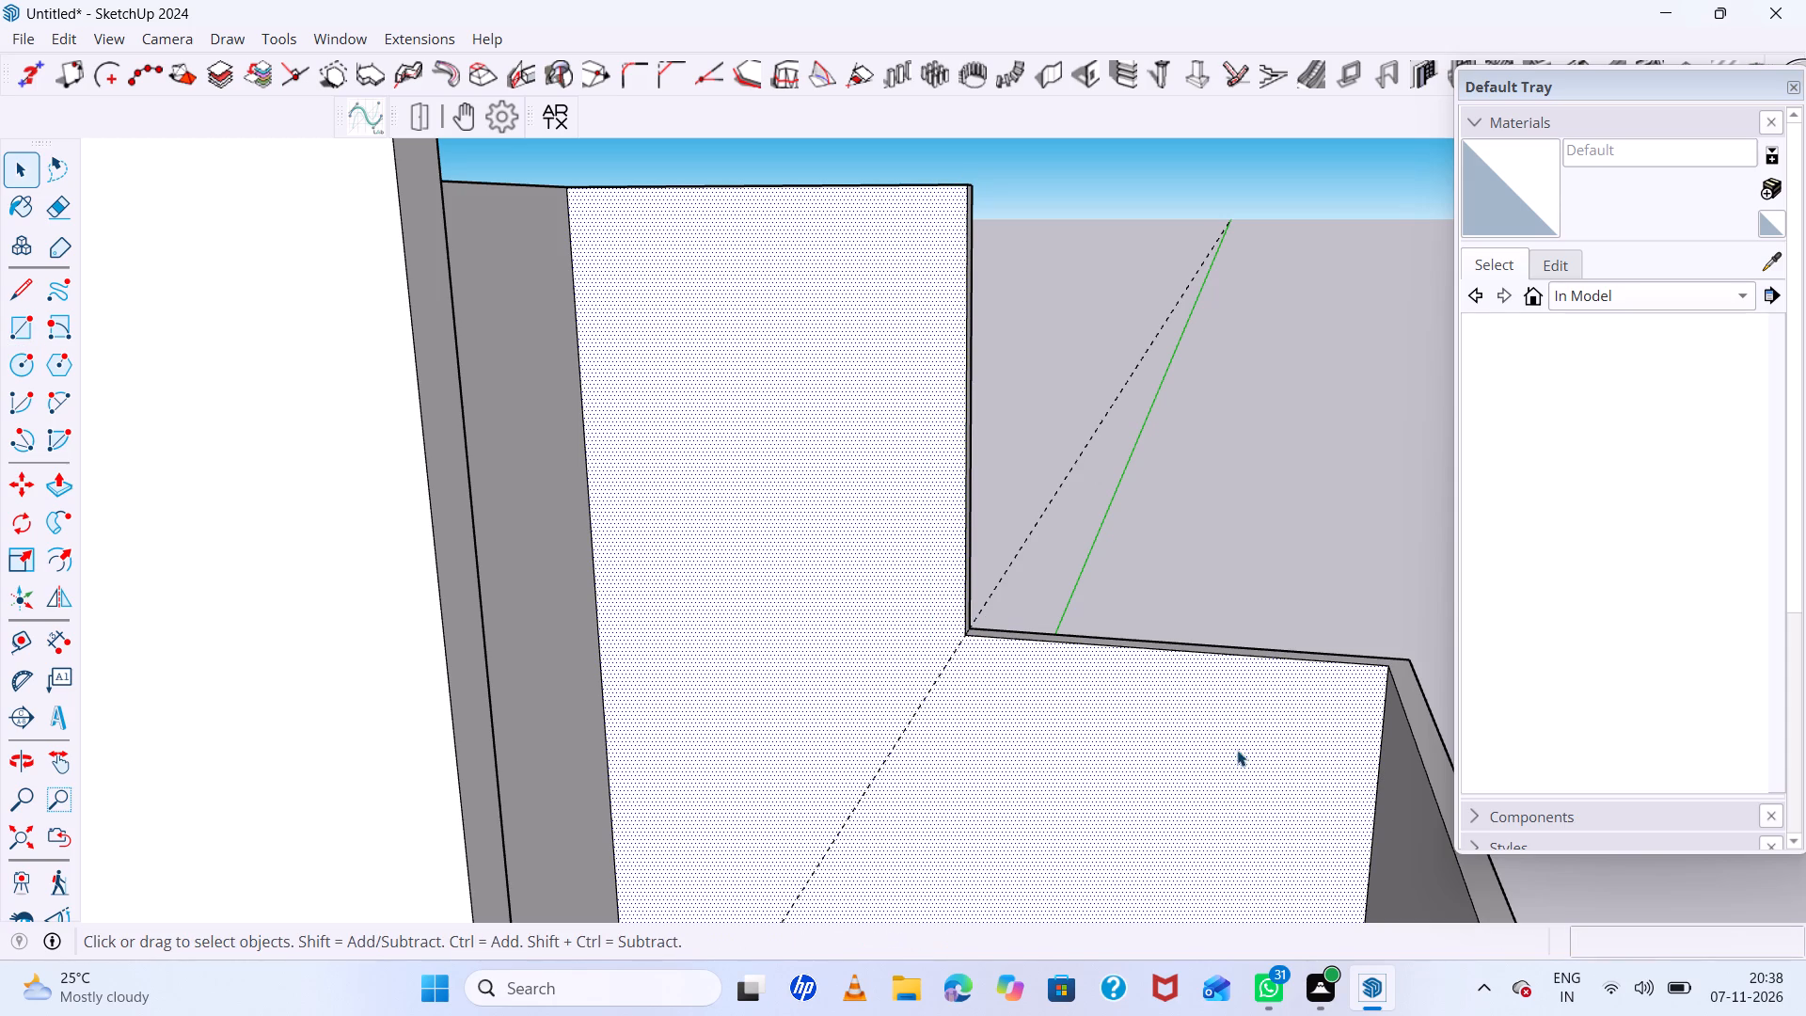
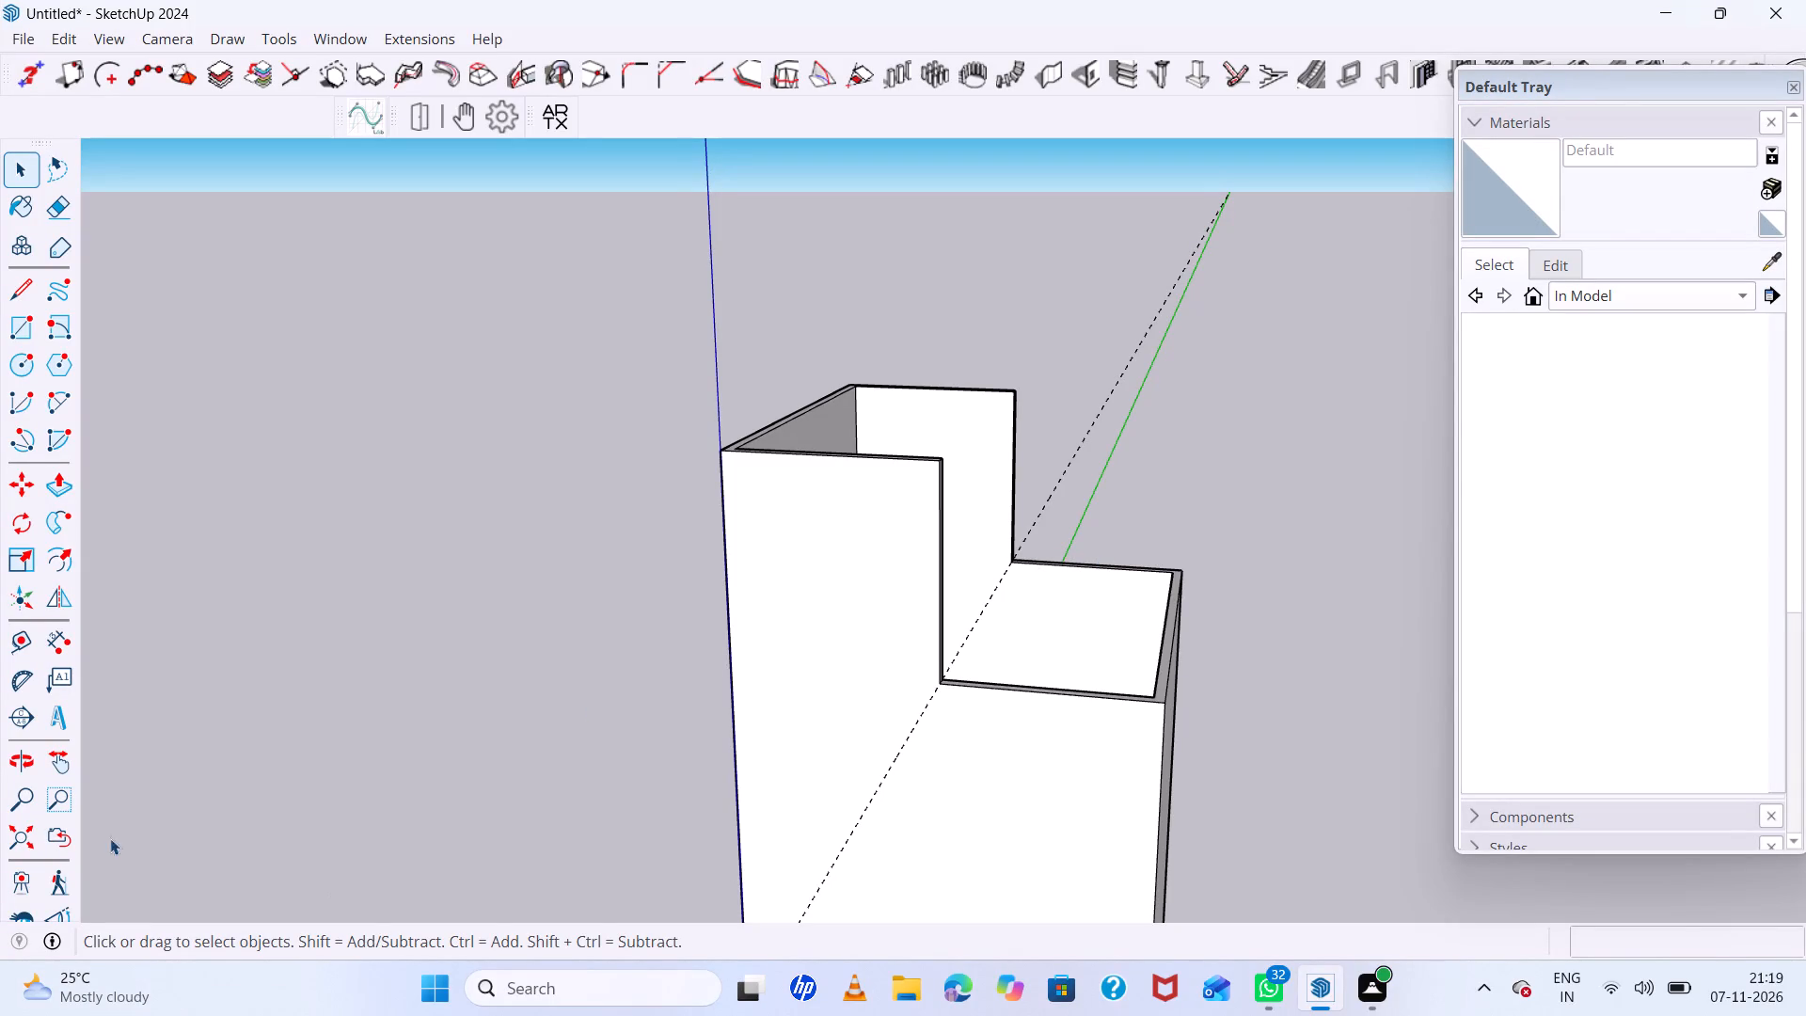
Place a vertical guide 6" in from the step-side edge of the raised half's inner rear wall face.
scroll(942, 421, "down", 6)
scroll(947, 420, "up", 11)
middle_click_drag(1007, 462, 1039, 495)
scroll(1036, 468, "up", 6)
left_click(1028, 450)
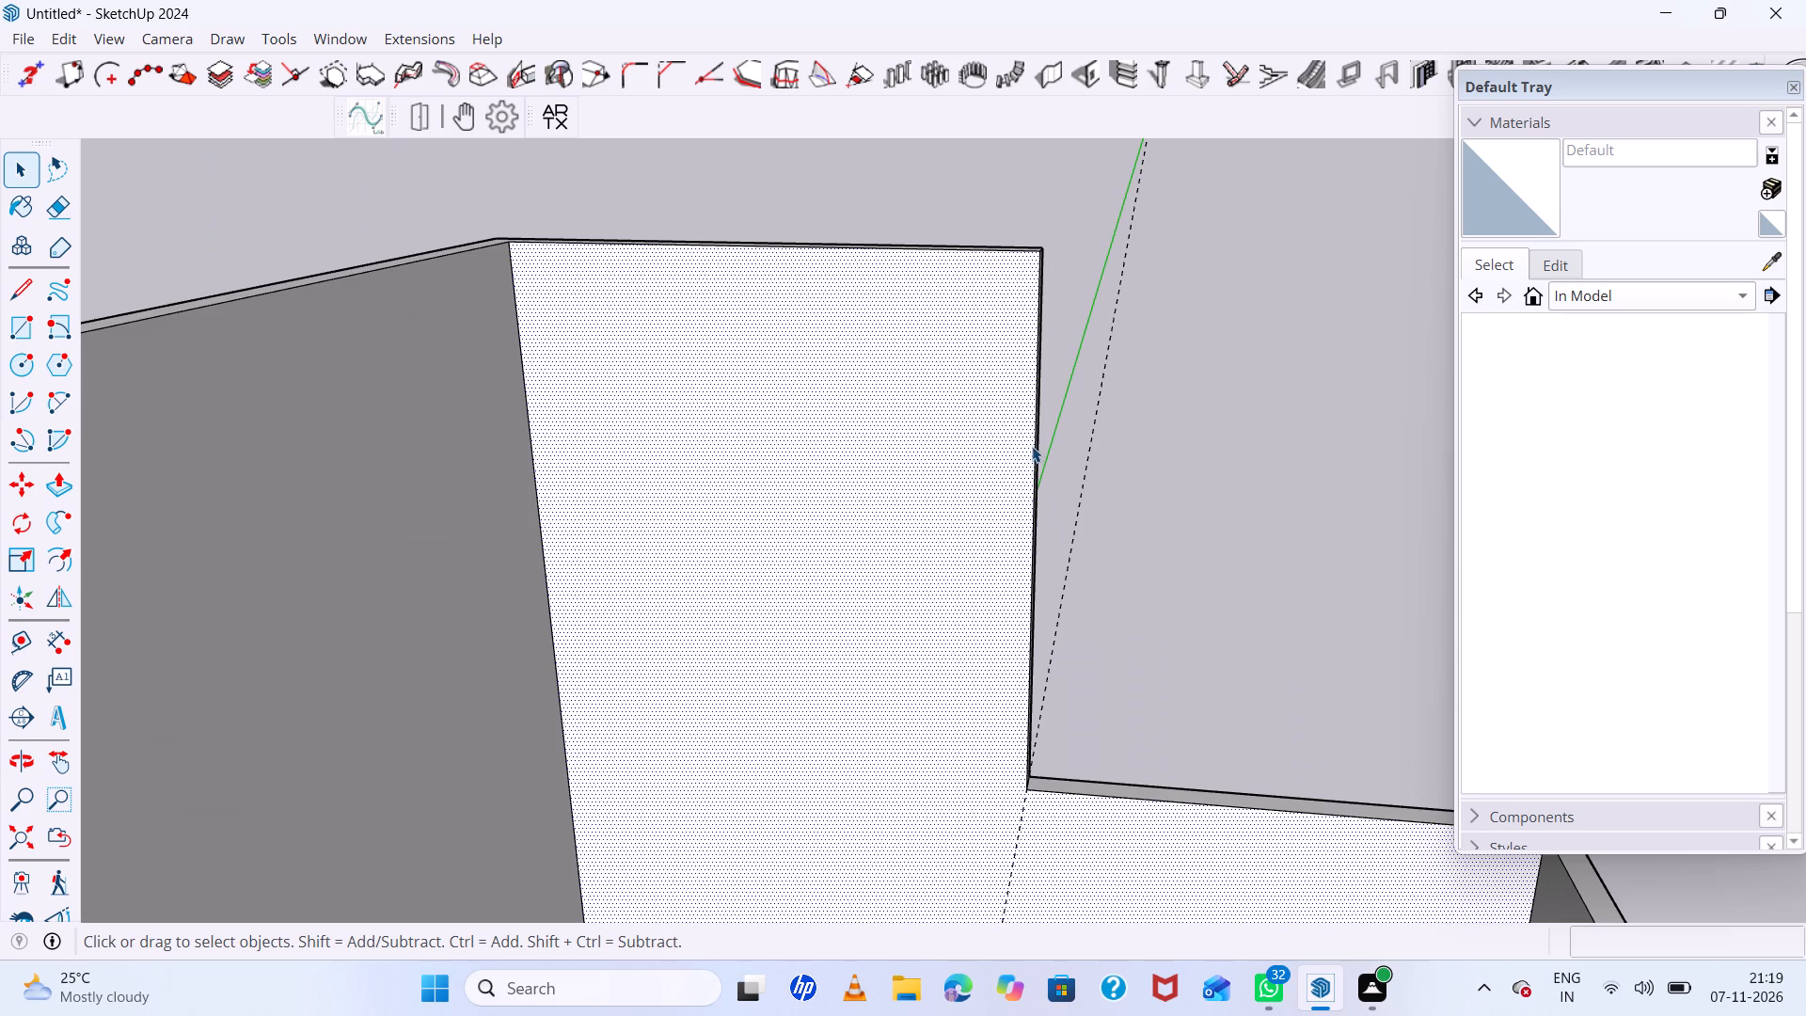
key("t")
left_click(1034, 446)
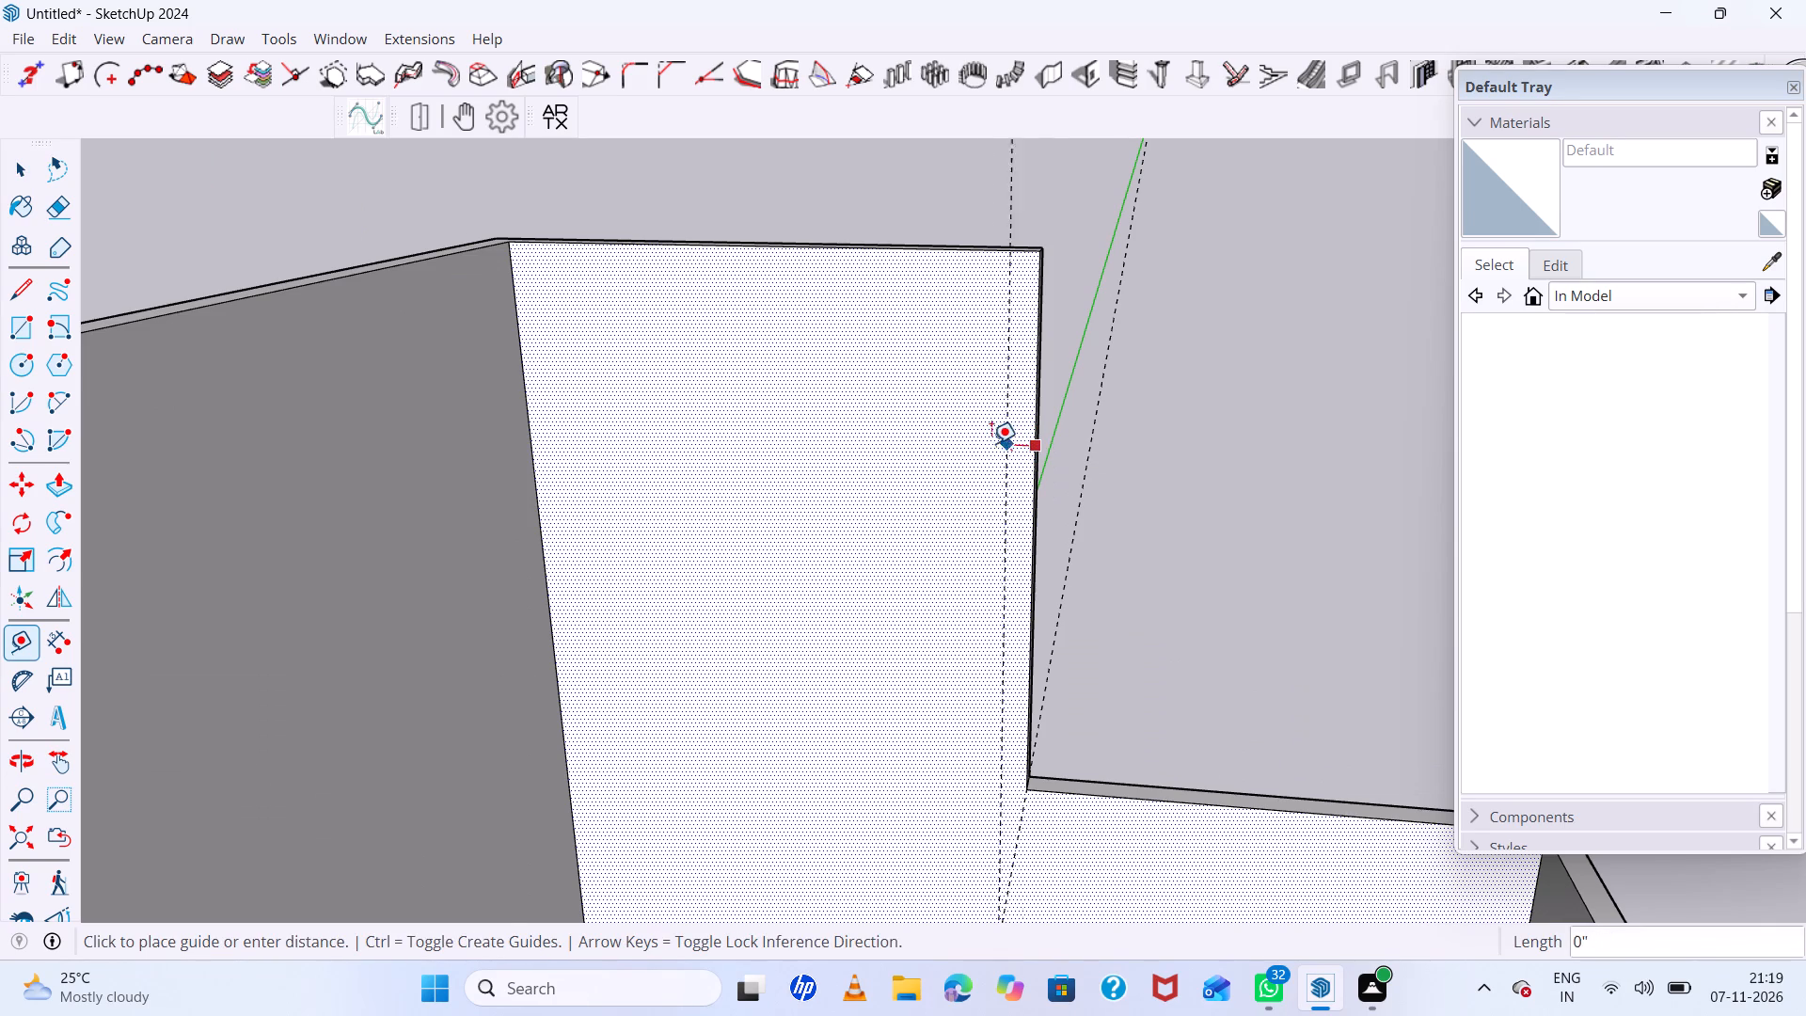
key("6")
key("Return")
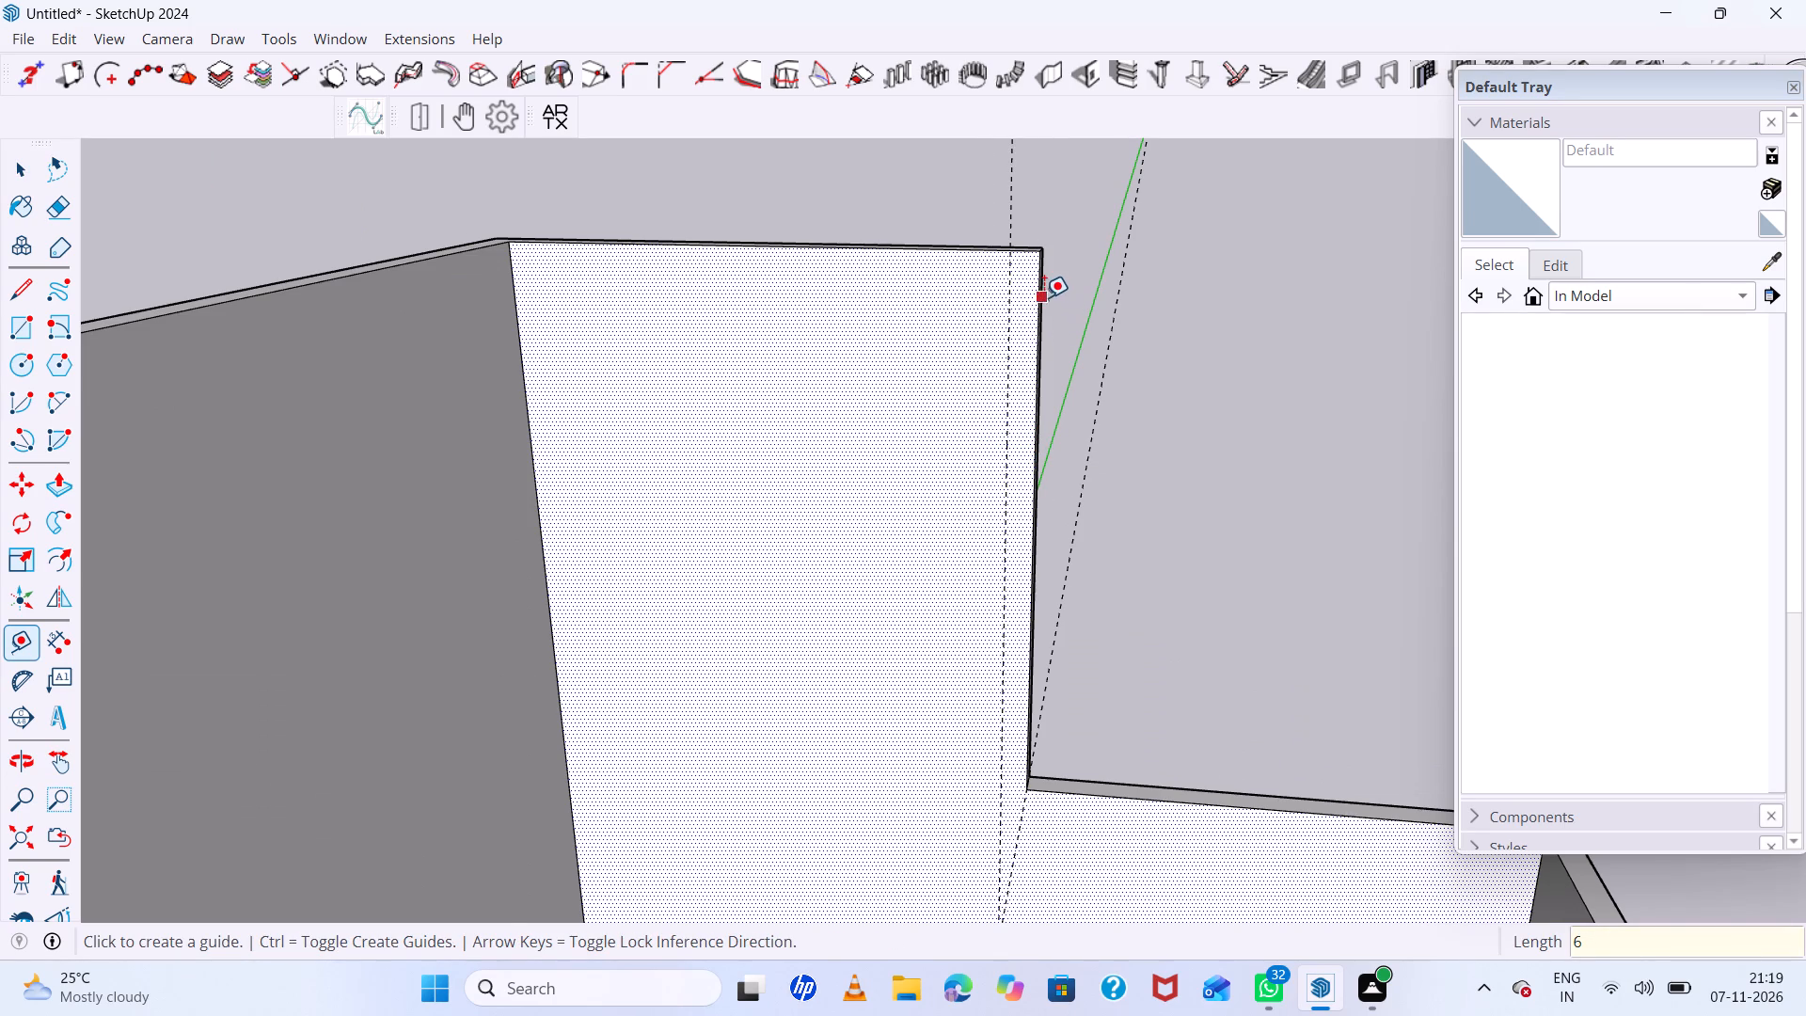
Draw a rectangle about 6" wide and 10' 3" high between the guide and the step-side edge of the rear wall.
key("r")
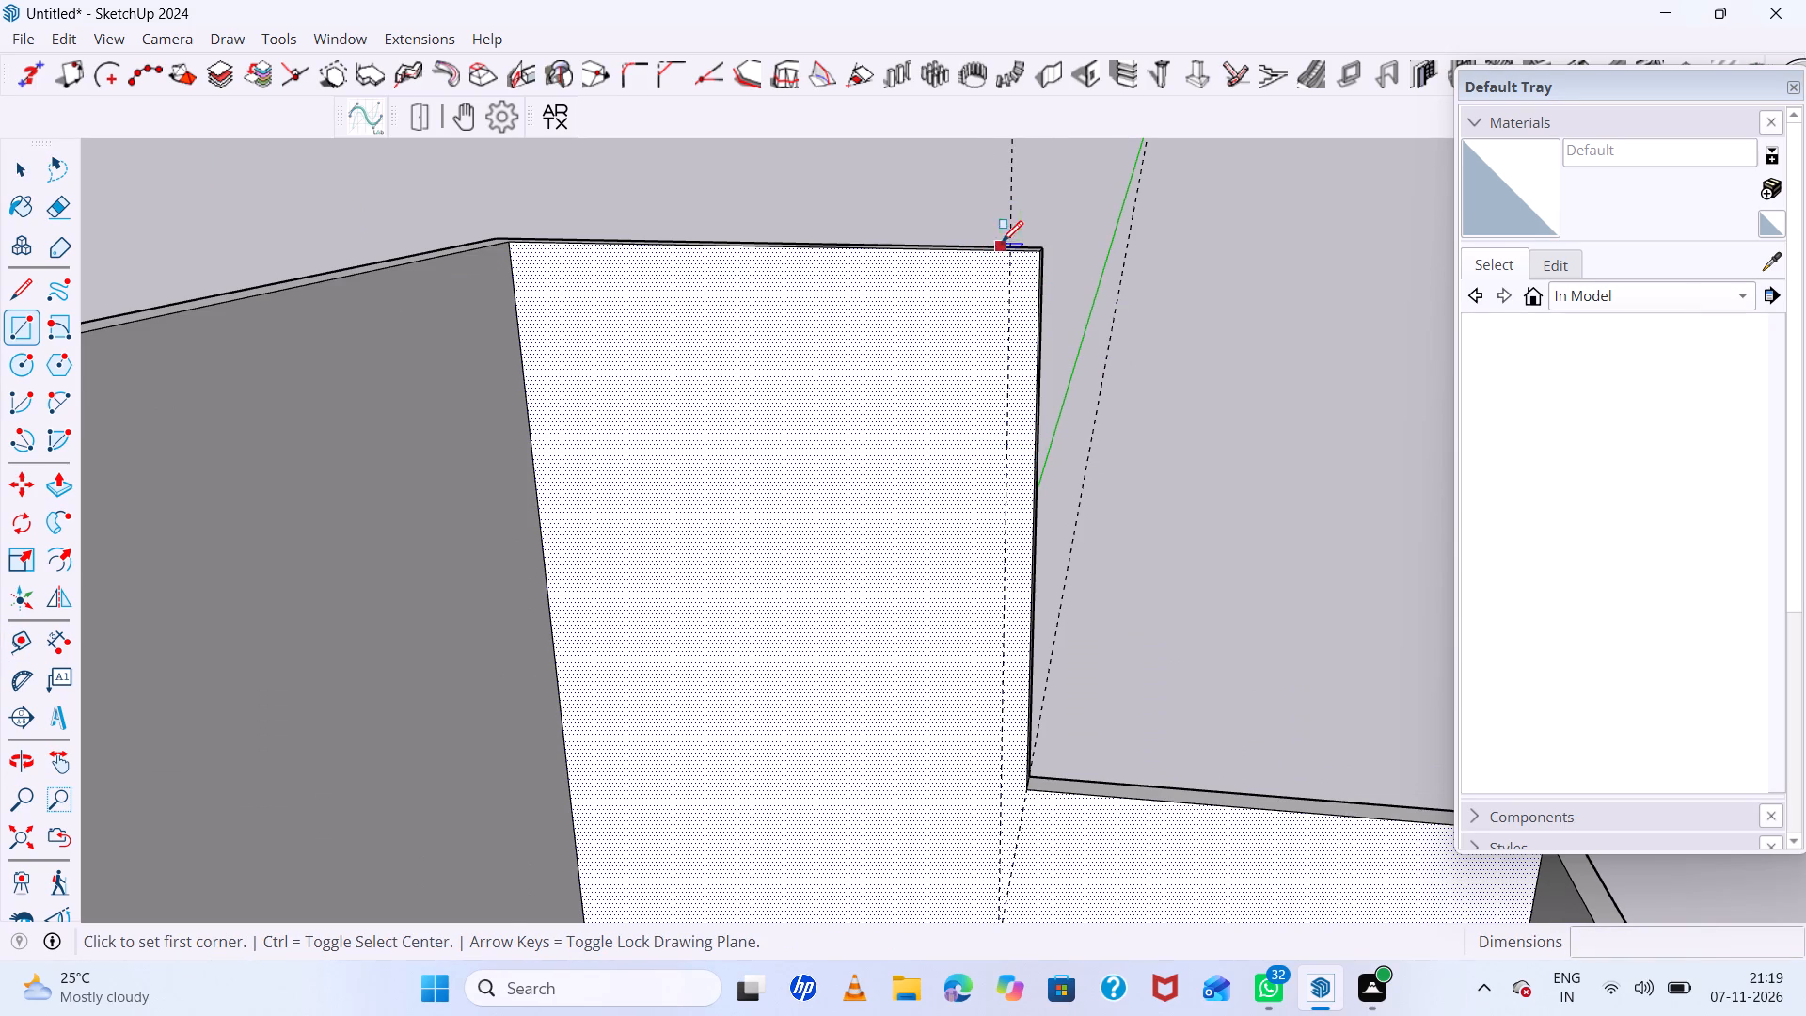
left_click(1012, 251)
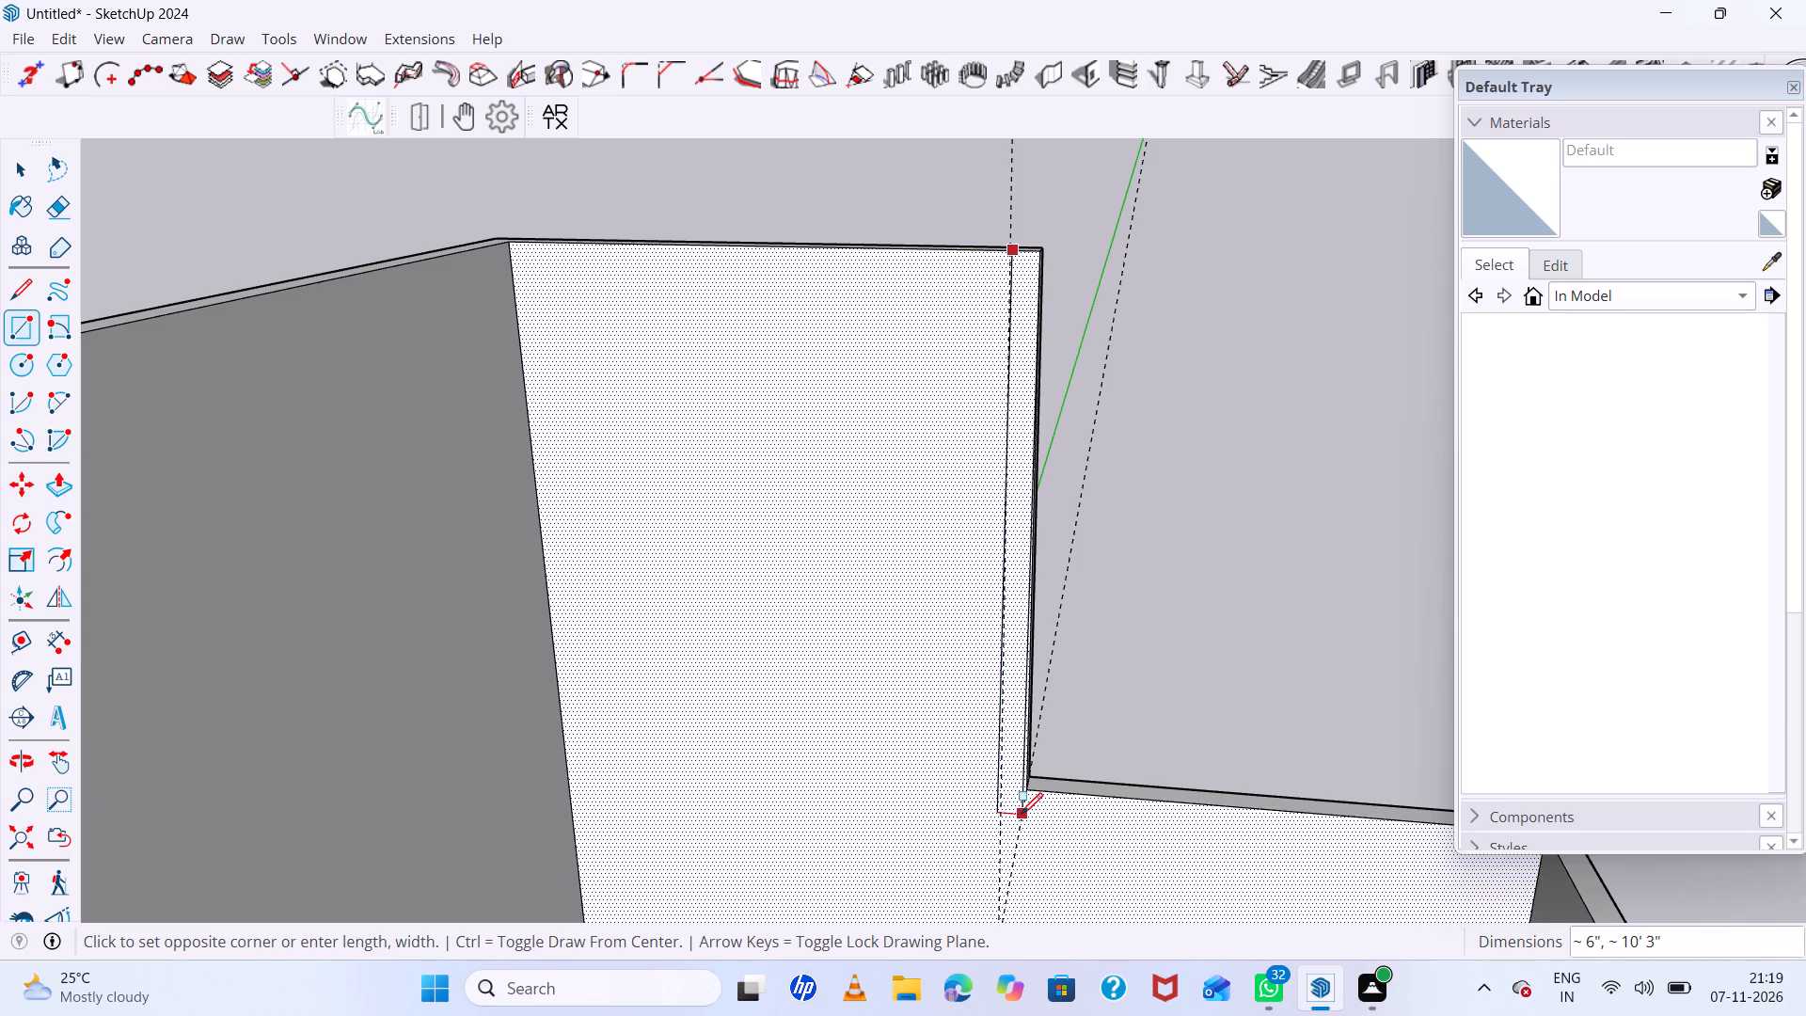
scroll(1022, 814, "up", 6)
left_click(1028, 772)
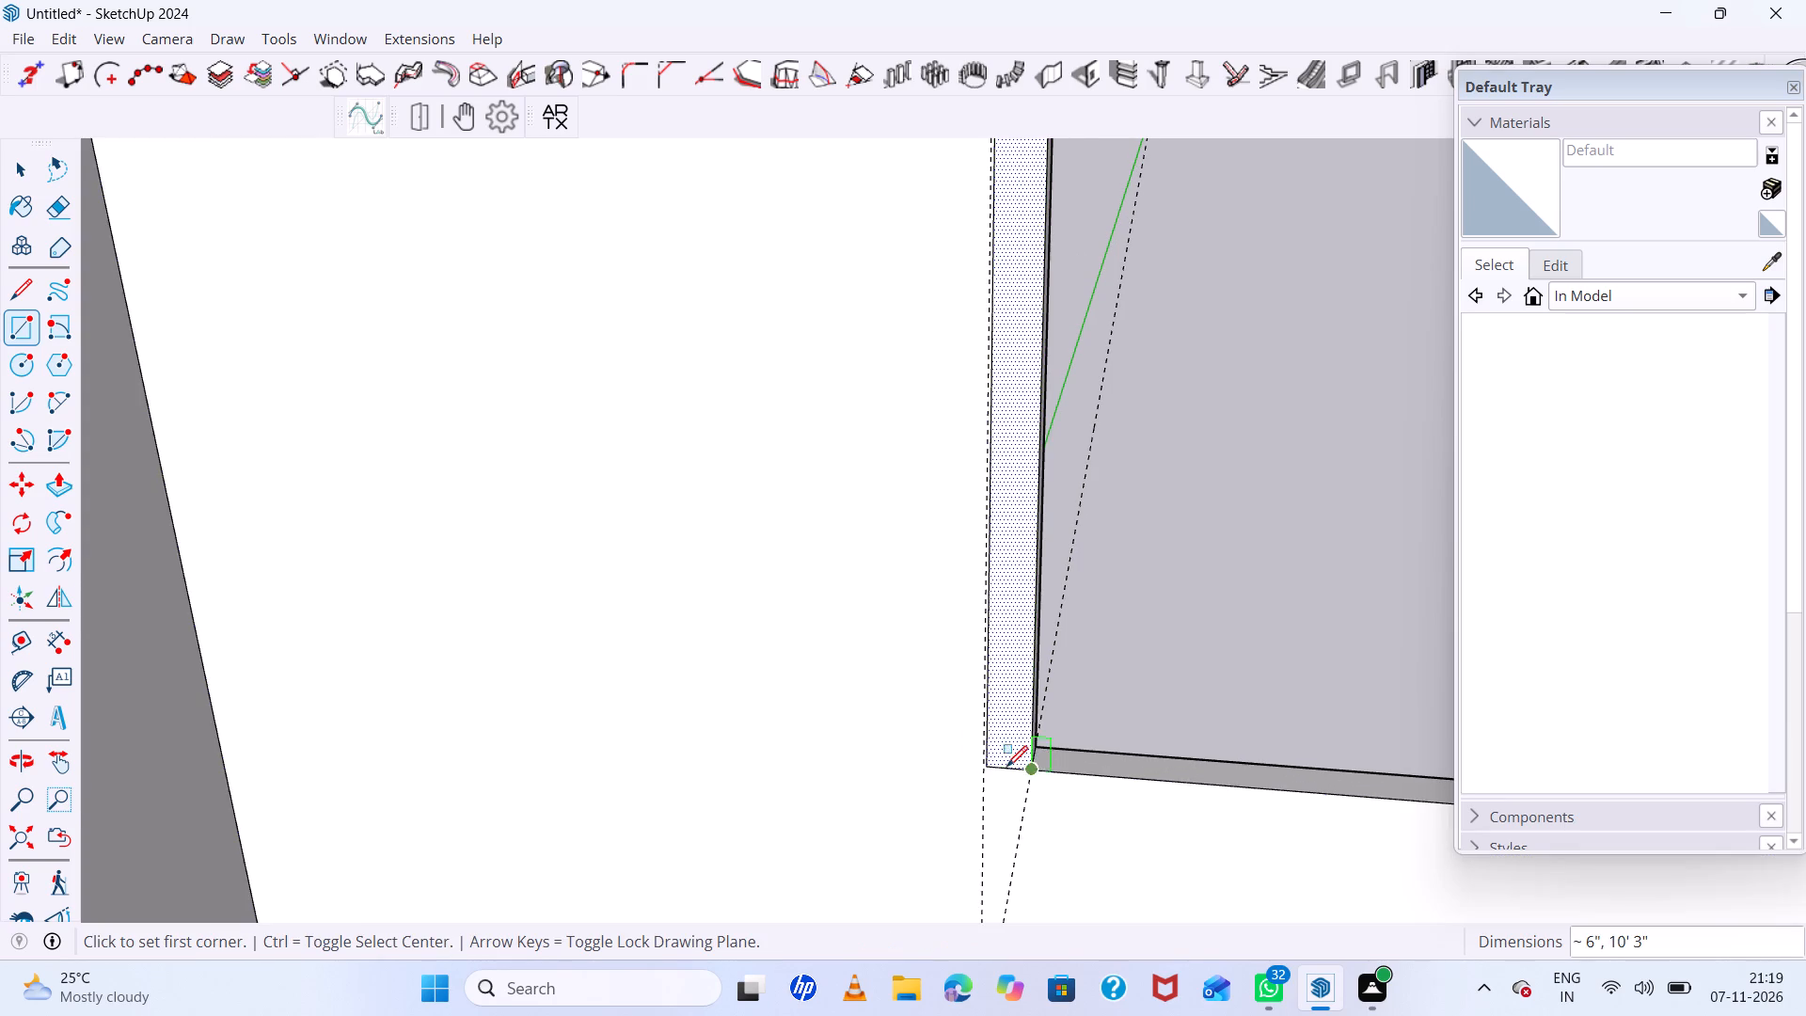
Extrude the narrow rectangle 19' to the front wall to close the raised half's open side.
scroll(955, 710, "up", 5)
key("space")
left_click(1053, 698)
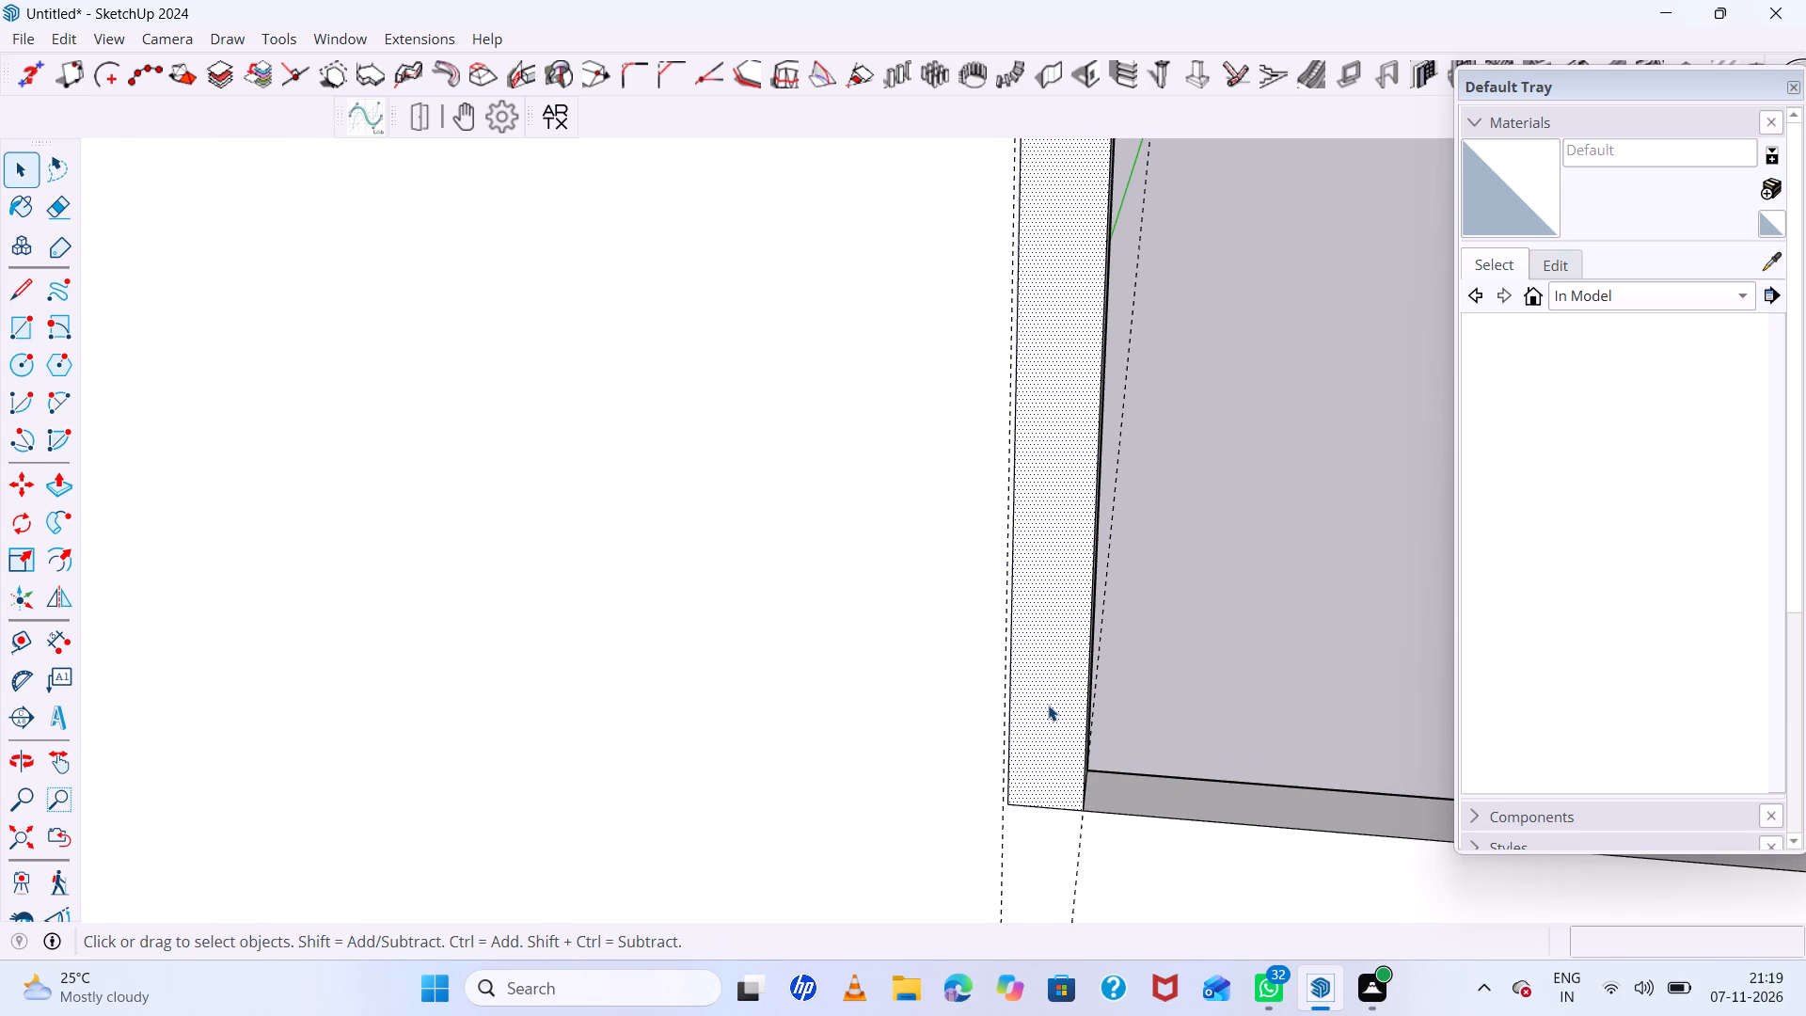
key("p")
left_click(1048, 705)
scroll(878, 863, "down", 20)
scroll(878, 863, "down", 3)
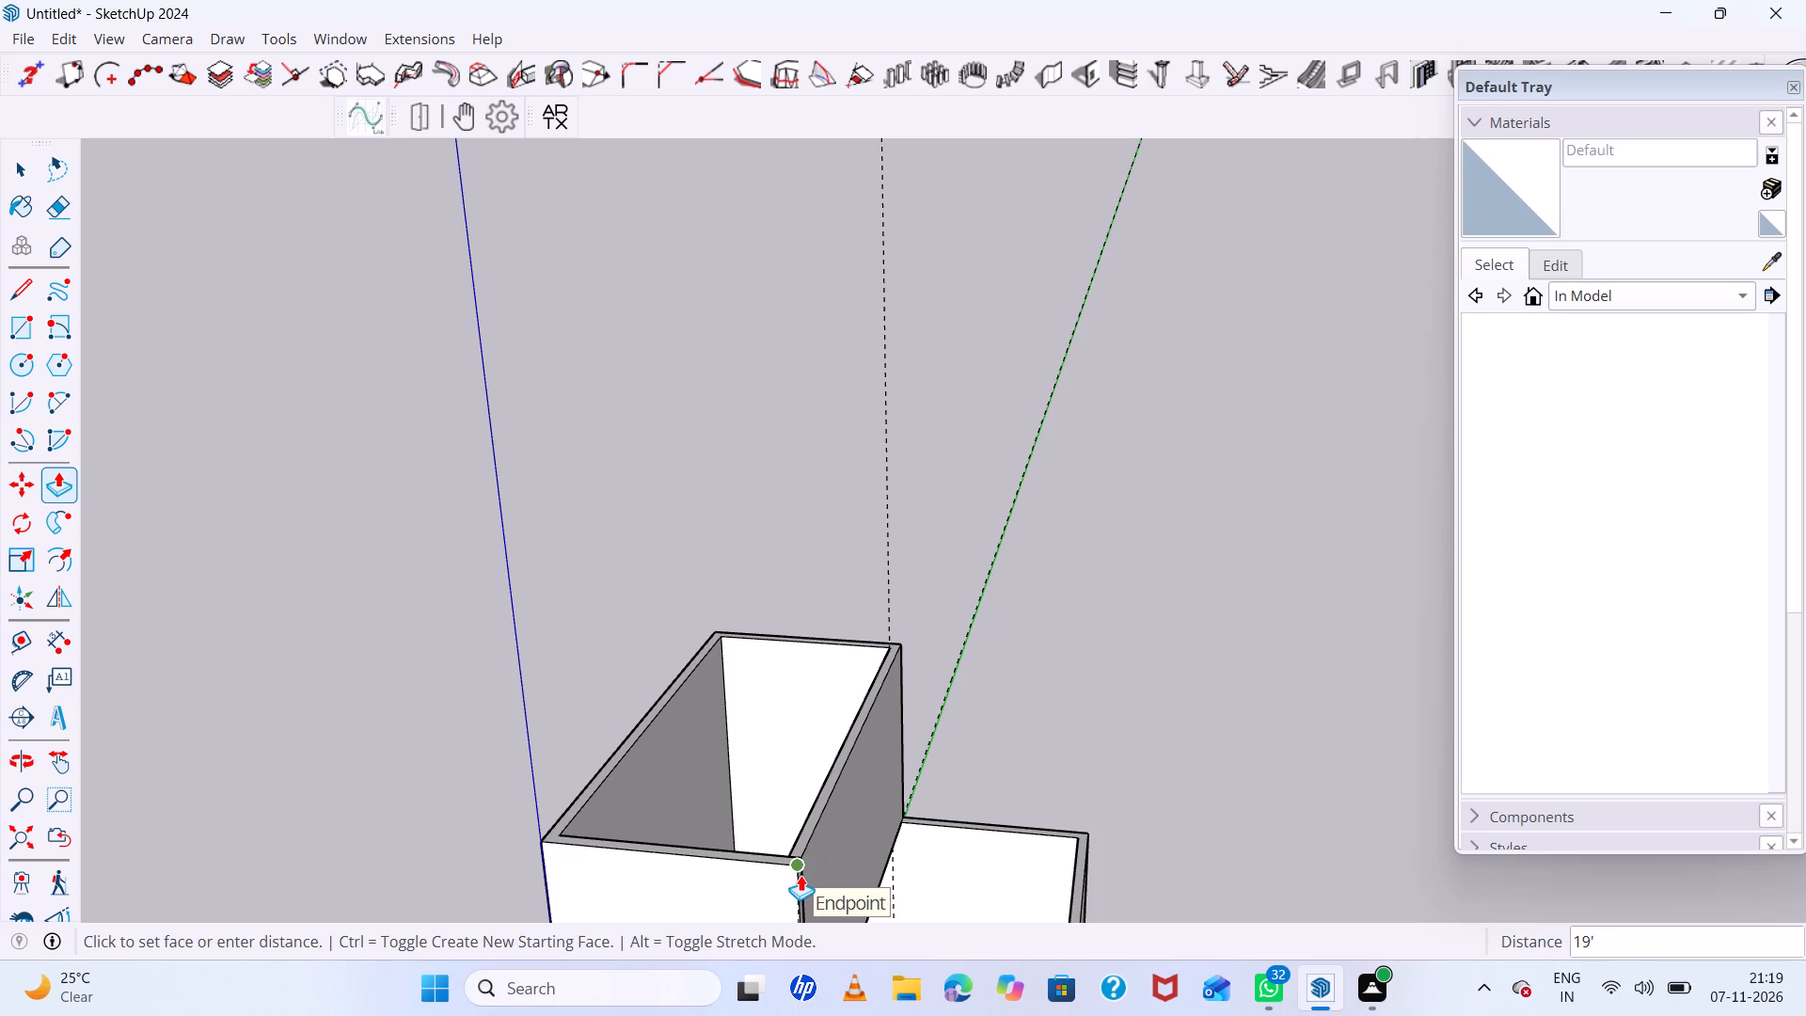
left_click(800, 875)
Delete the leftover vertical edge where the new side wall meets the front wall of the raised half.
scroll(821, 814, "down", 5)
middle_click_drag(717, 833, 503, 851)
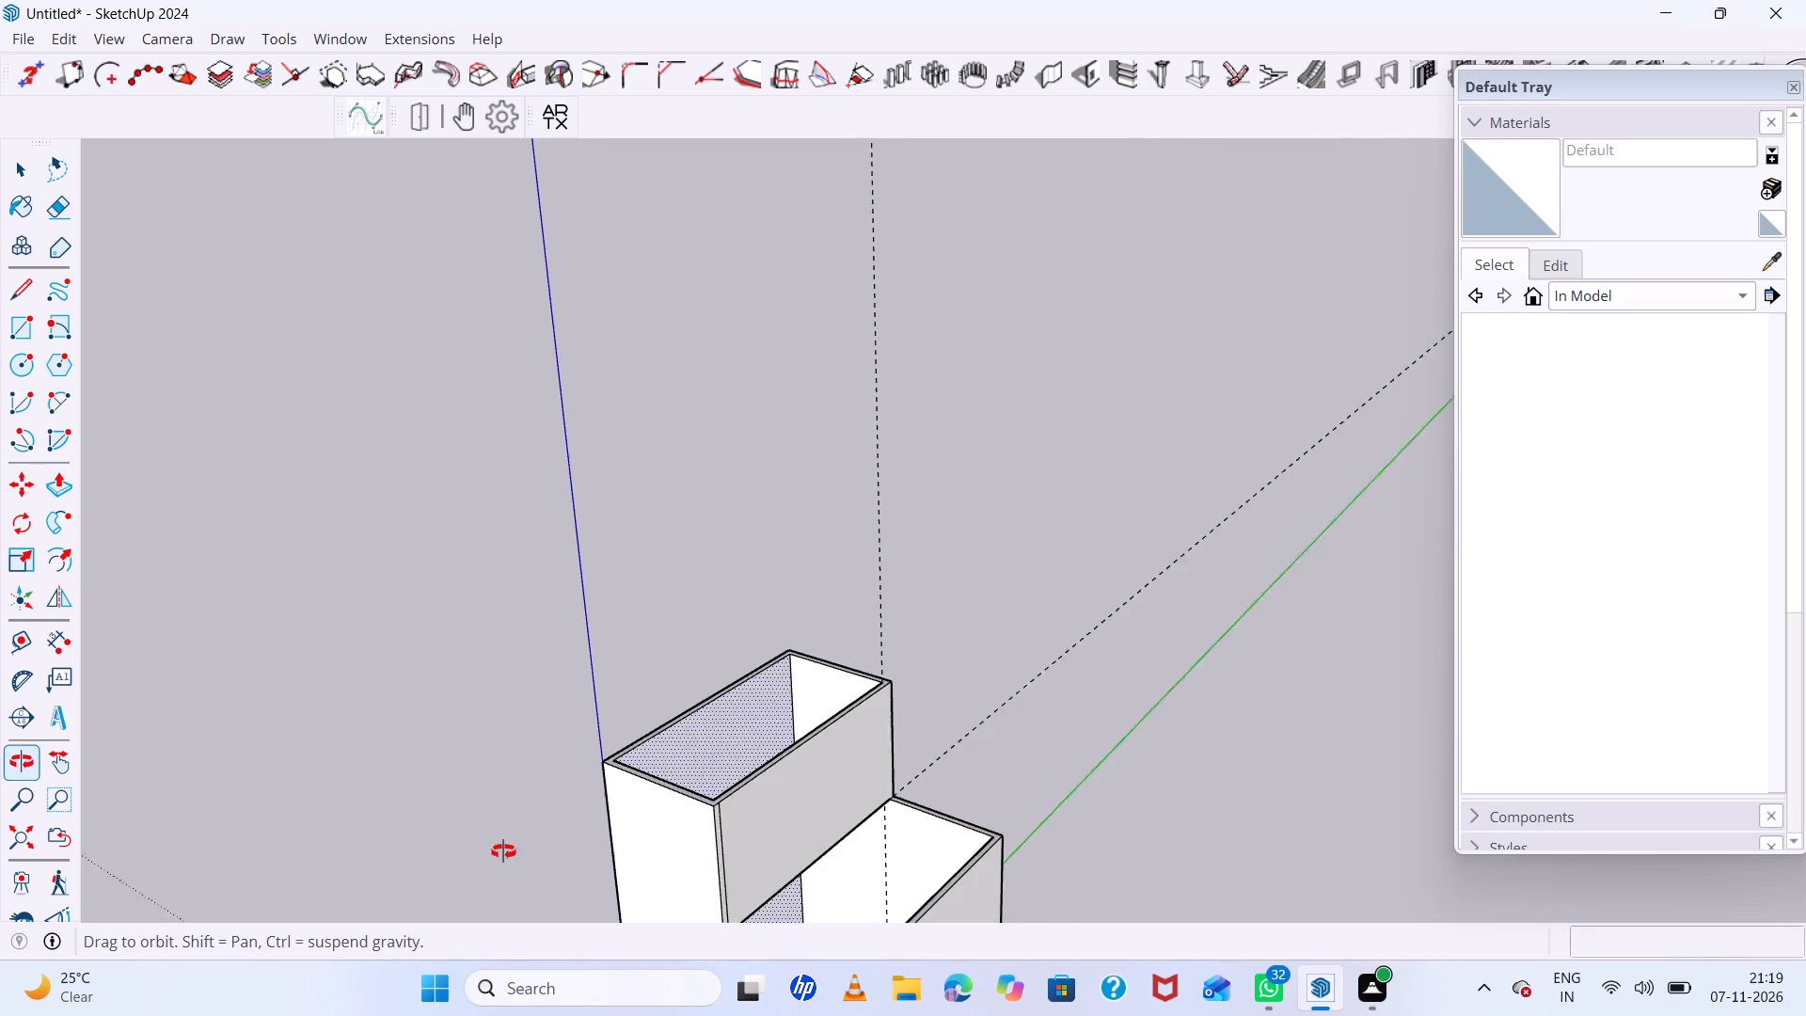
middle_click_drag(503, 851, 497, 849)
scroll(786, 840, "up", 6)
key("space")
left_click(645, 812)
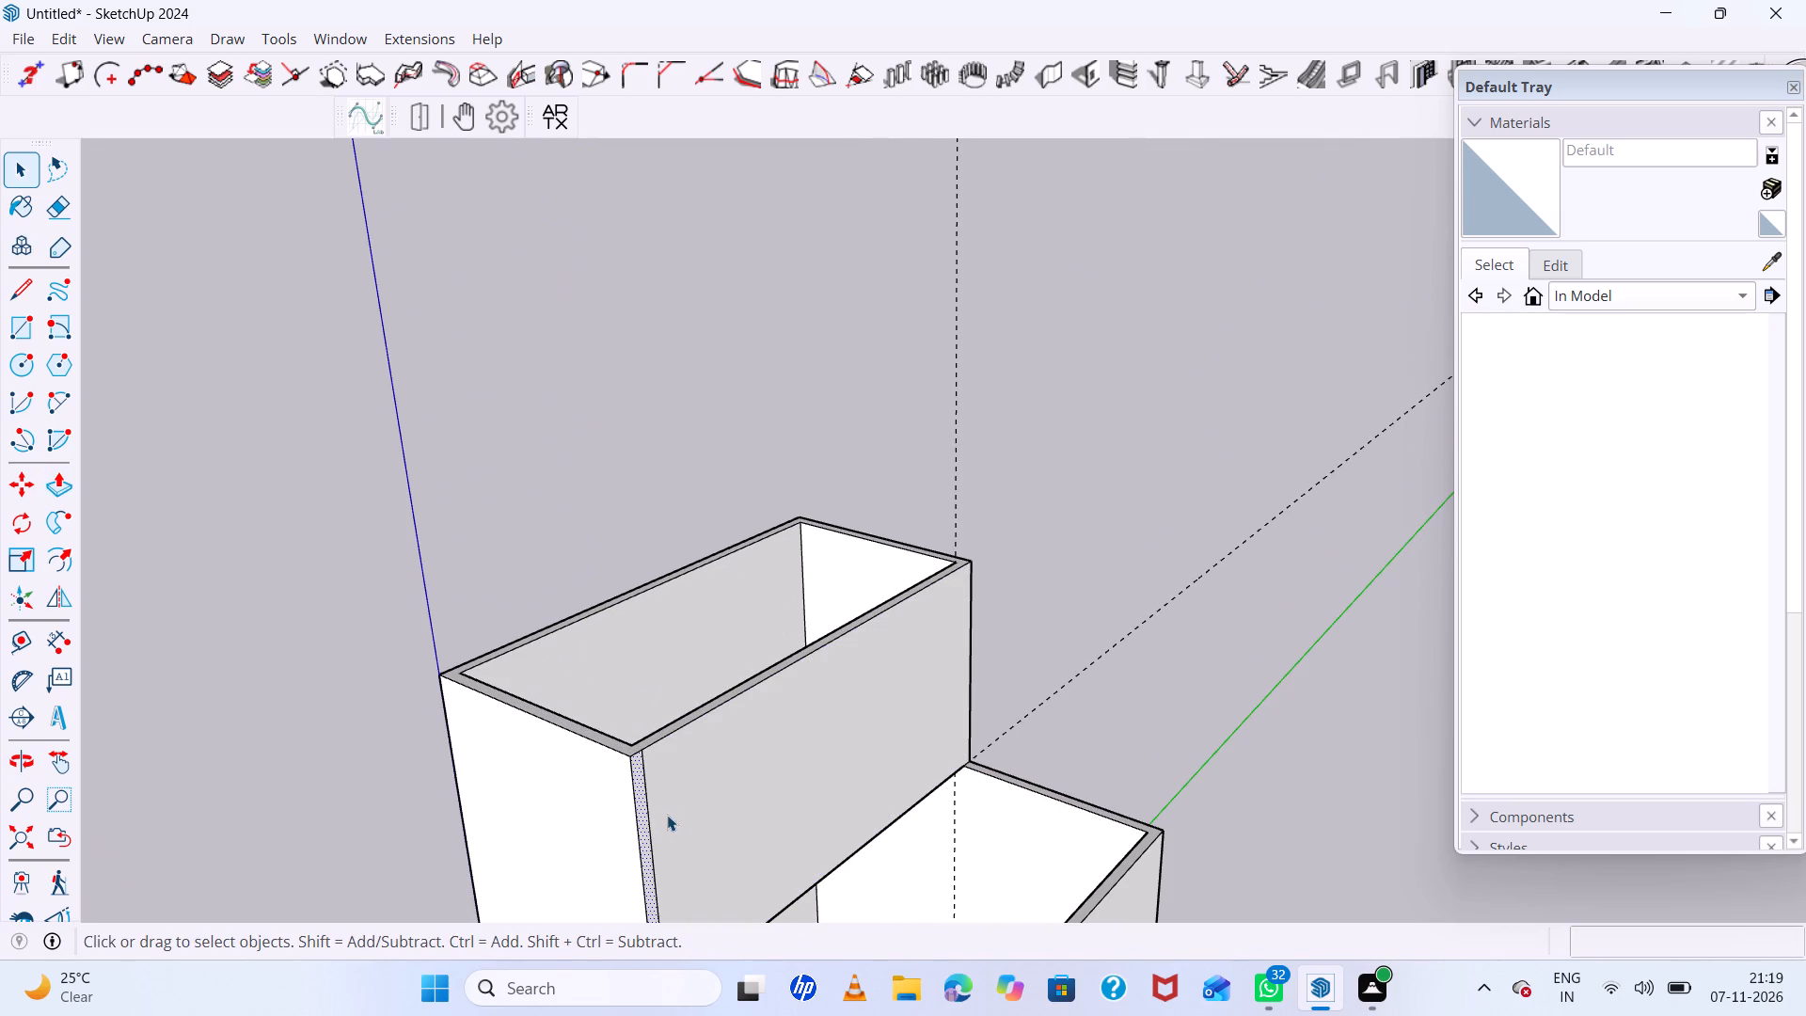
left_click(650, 822)
key("Delete")
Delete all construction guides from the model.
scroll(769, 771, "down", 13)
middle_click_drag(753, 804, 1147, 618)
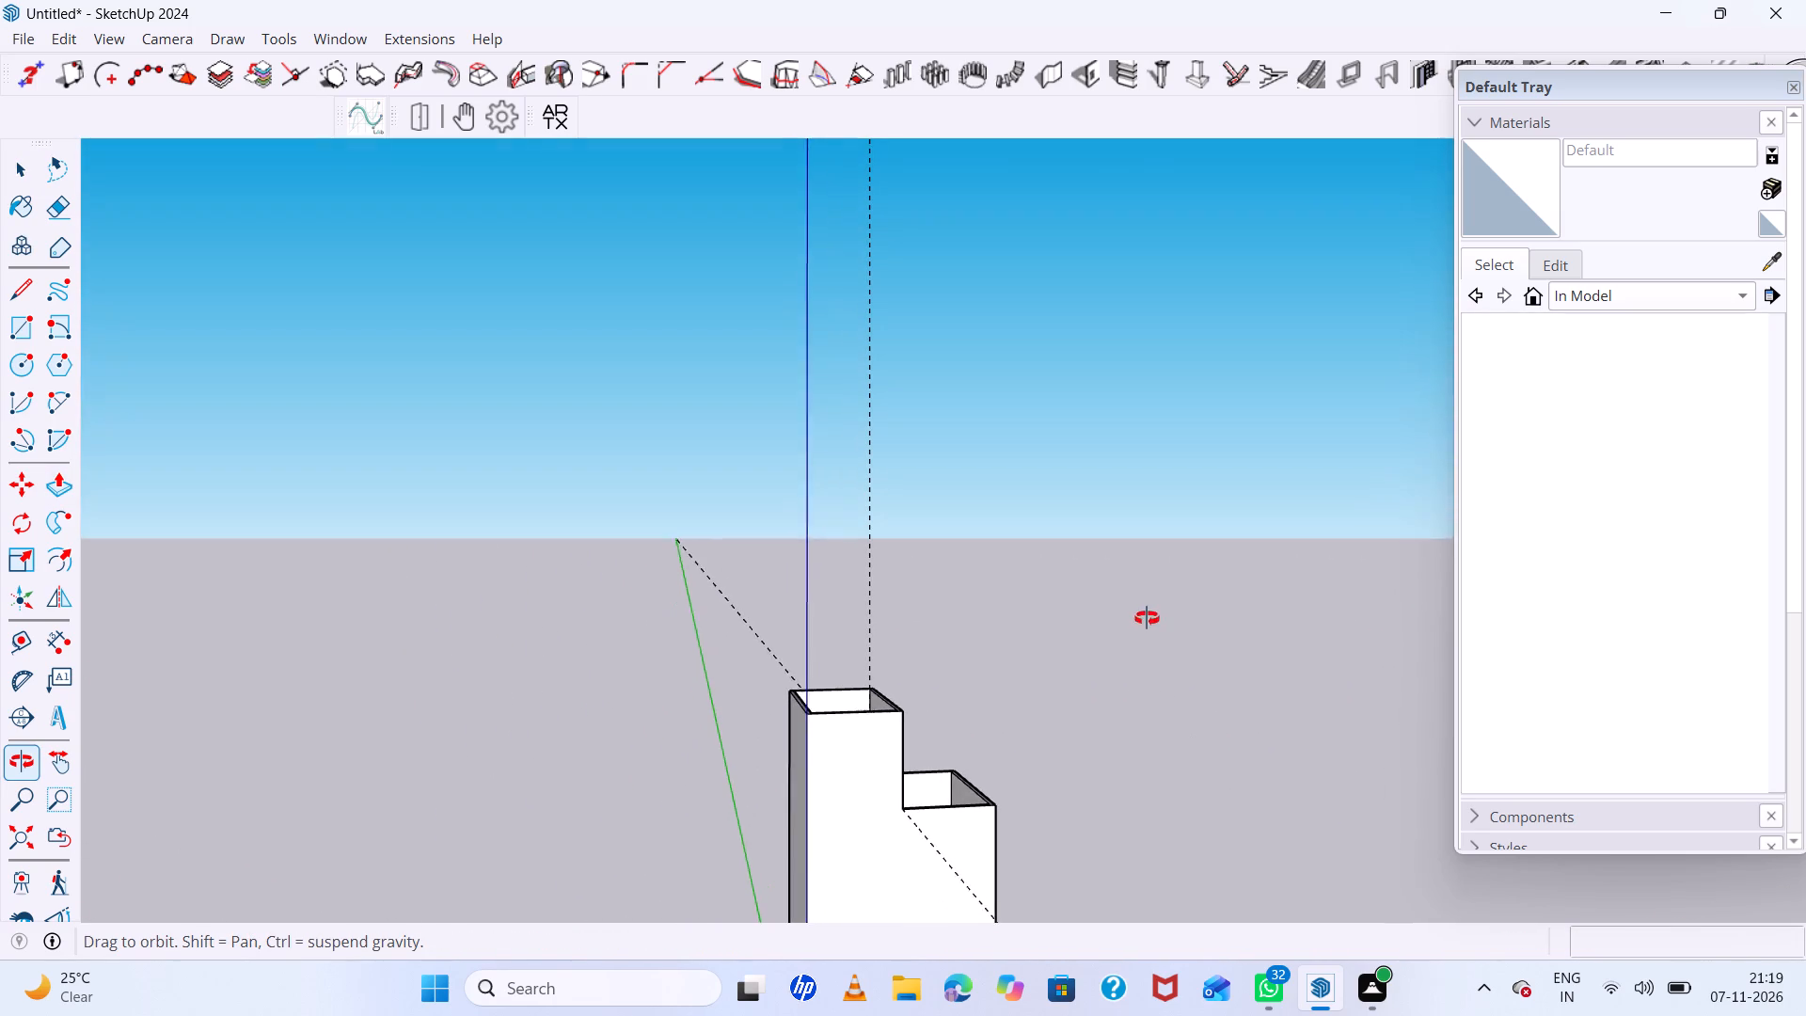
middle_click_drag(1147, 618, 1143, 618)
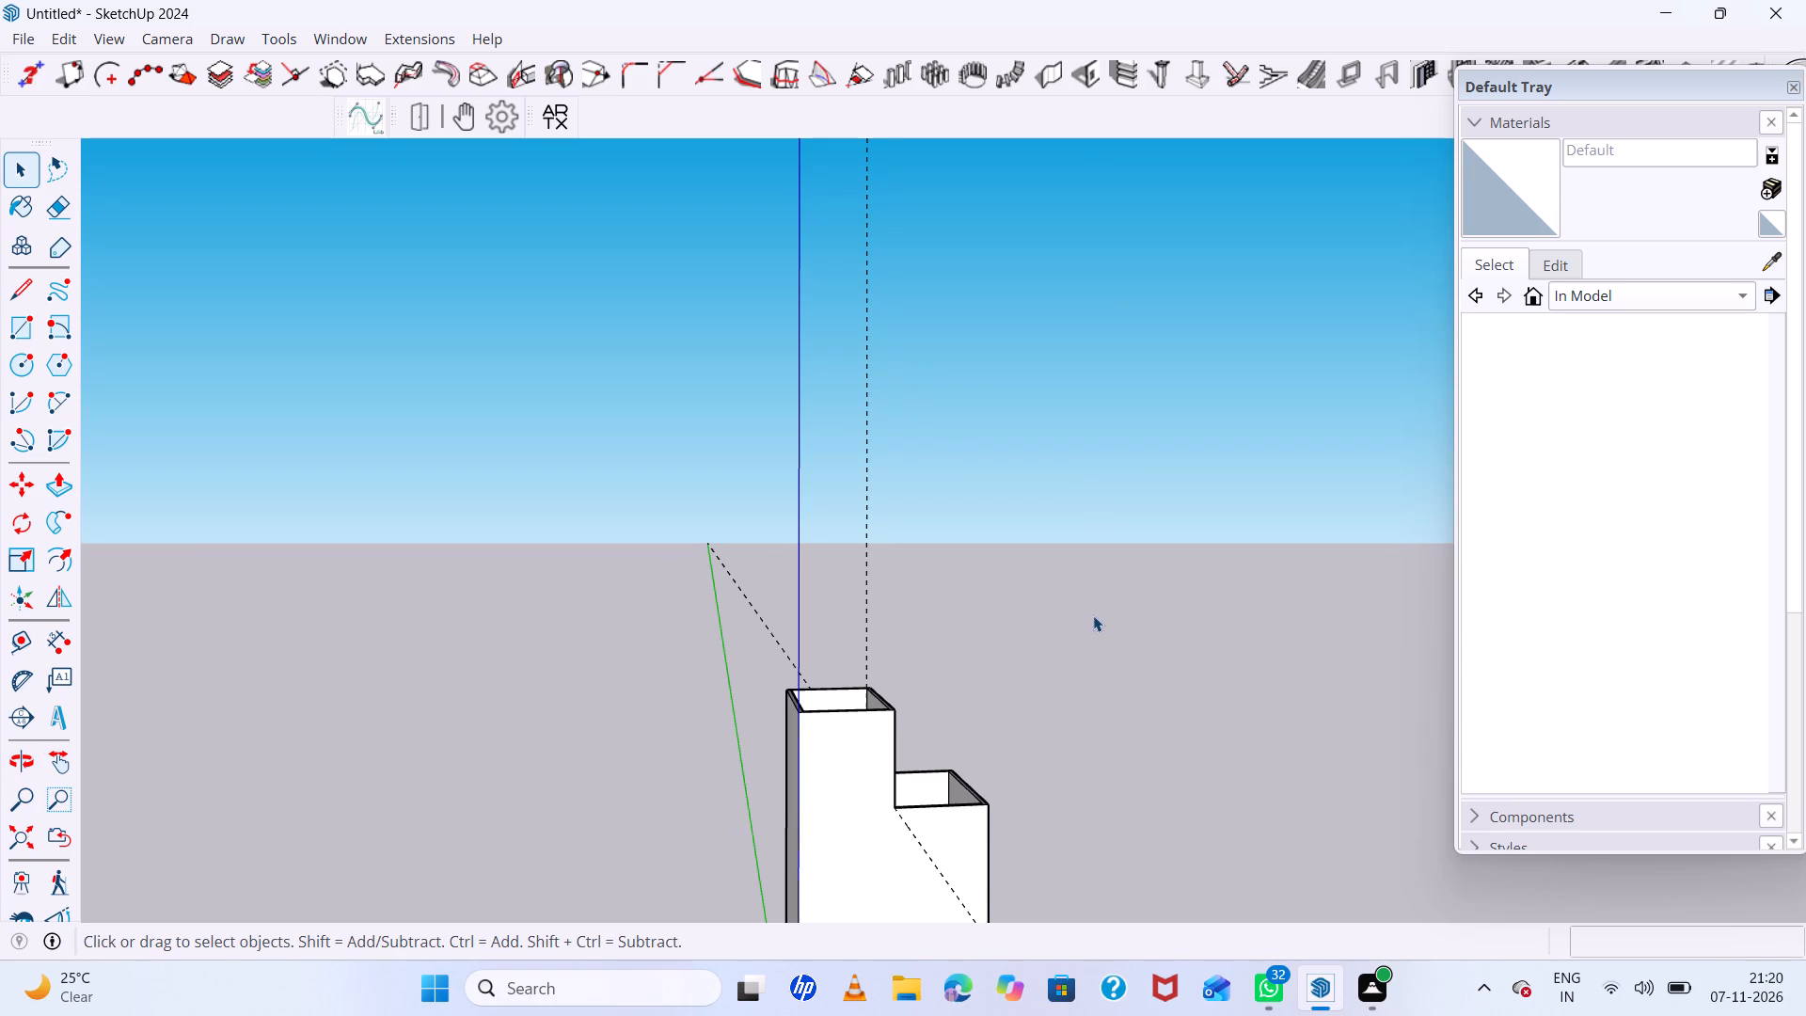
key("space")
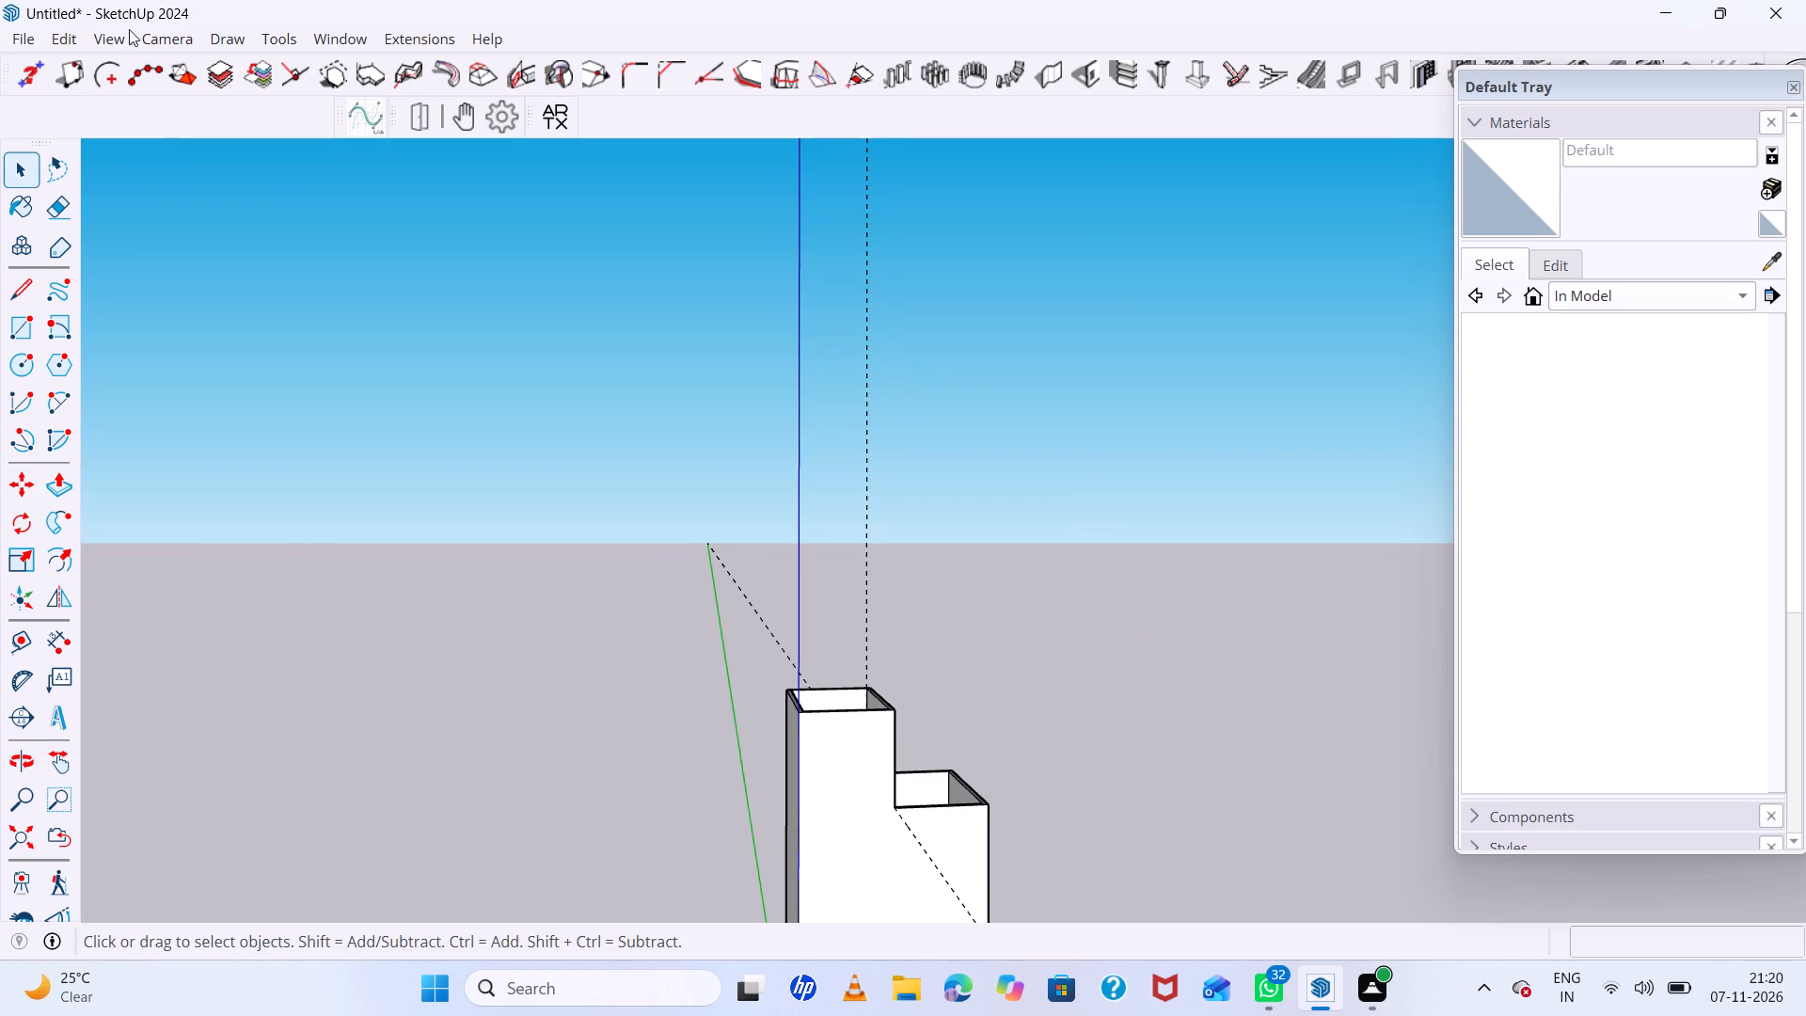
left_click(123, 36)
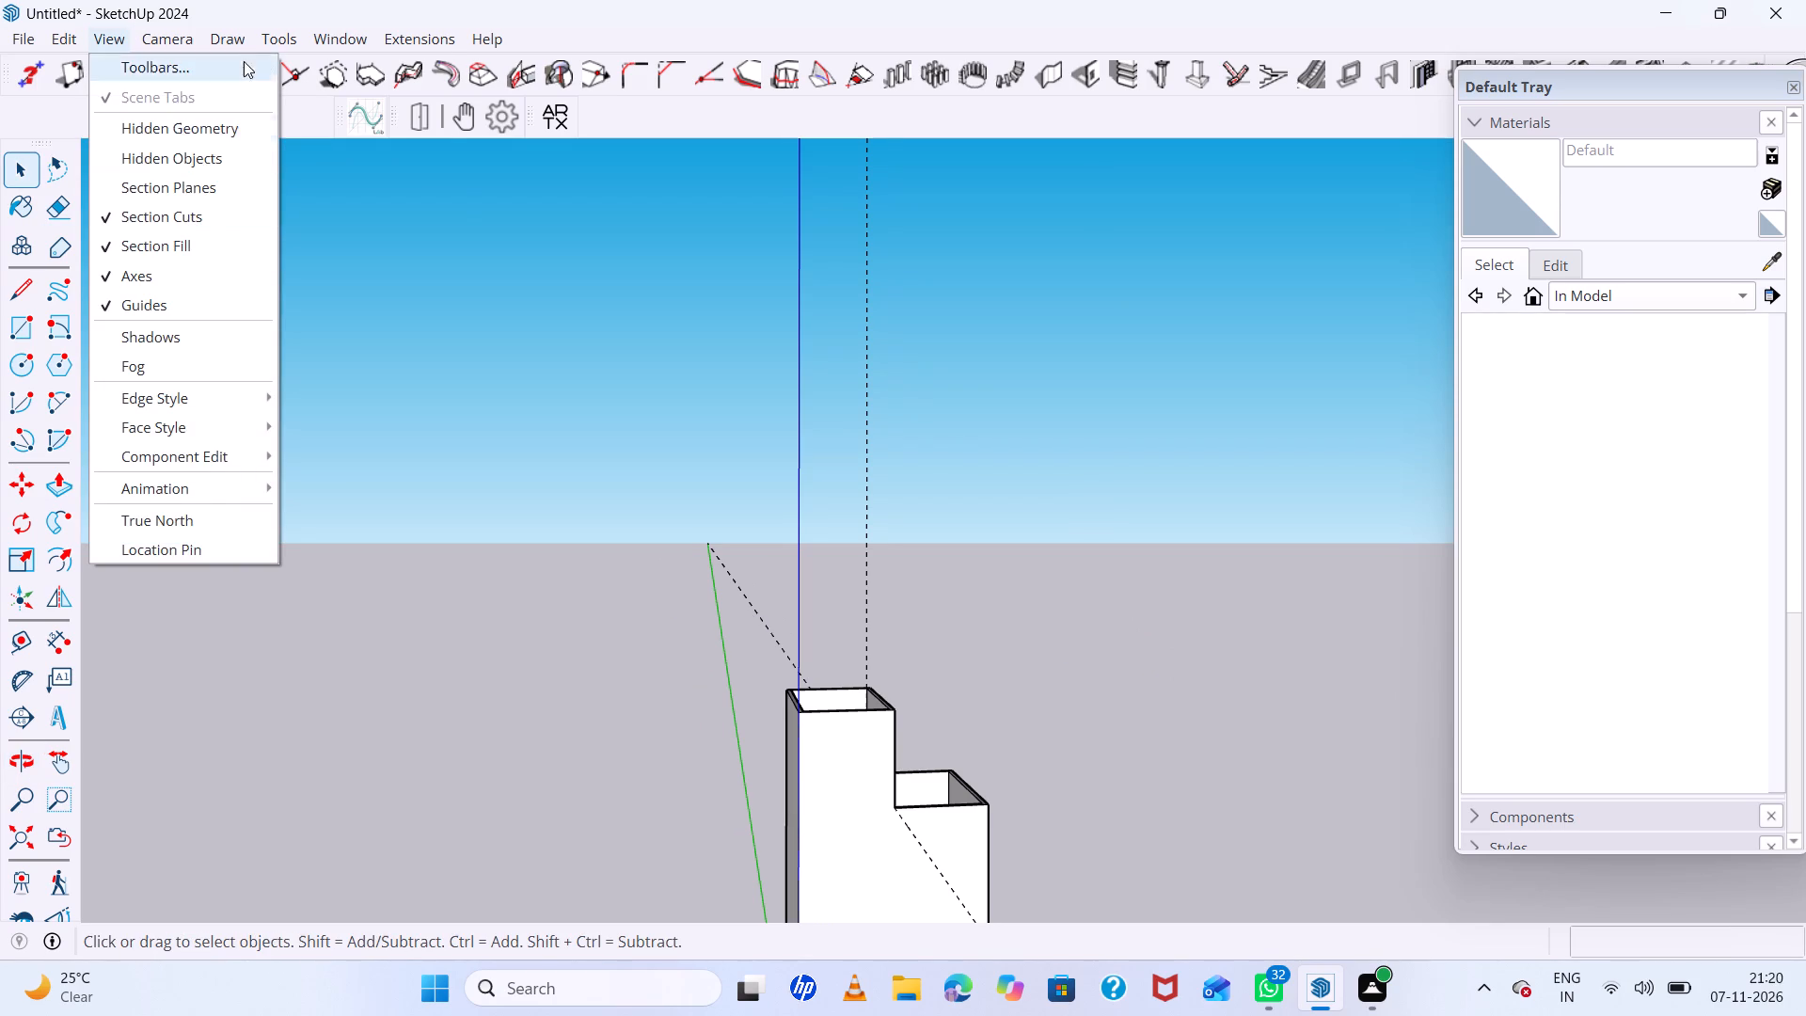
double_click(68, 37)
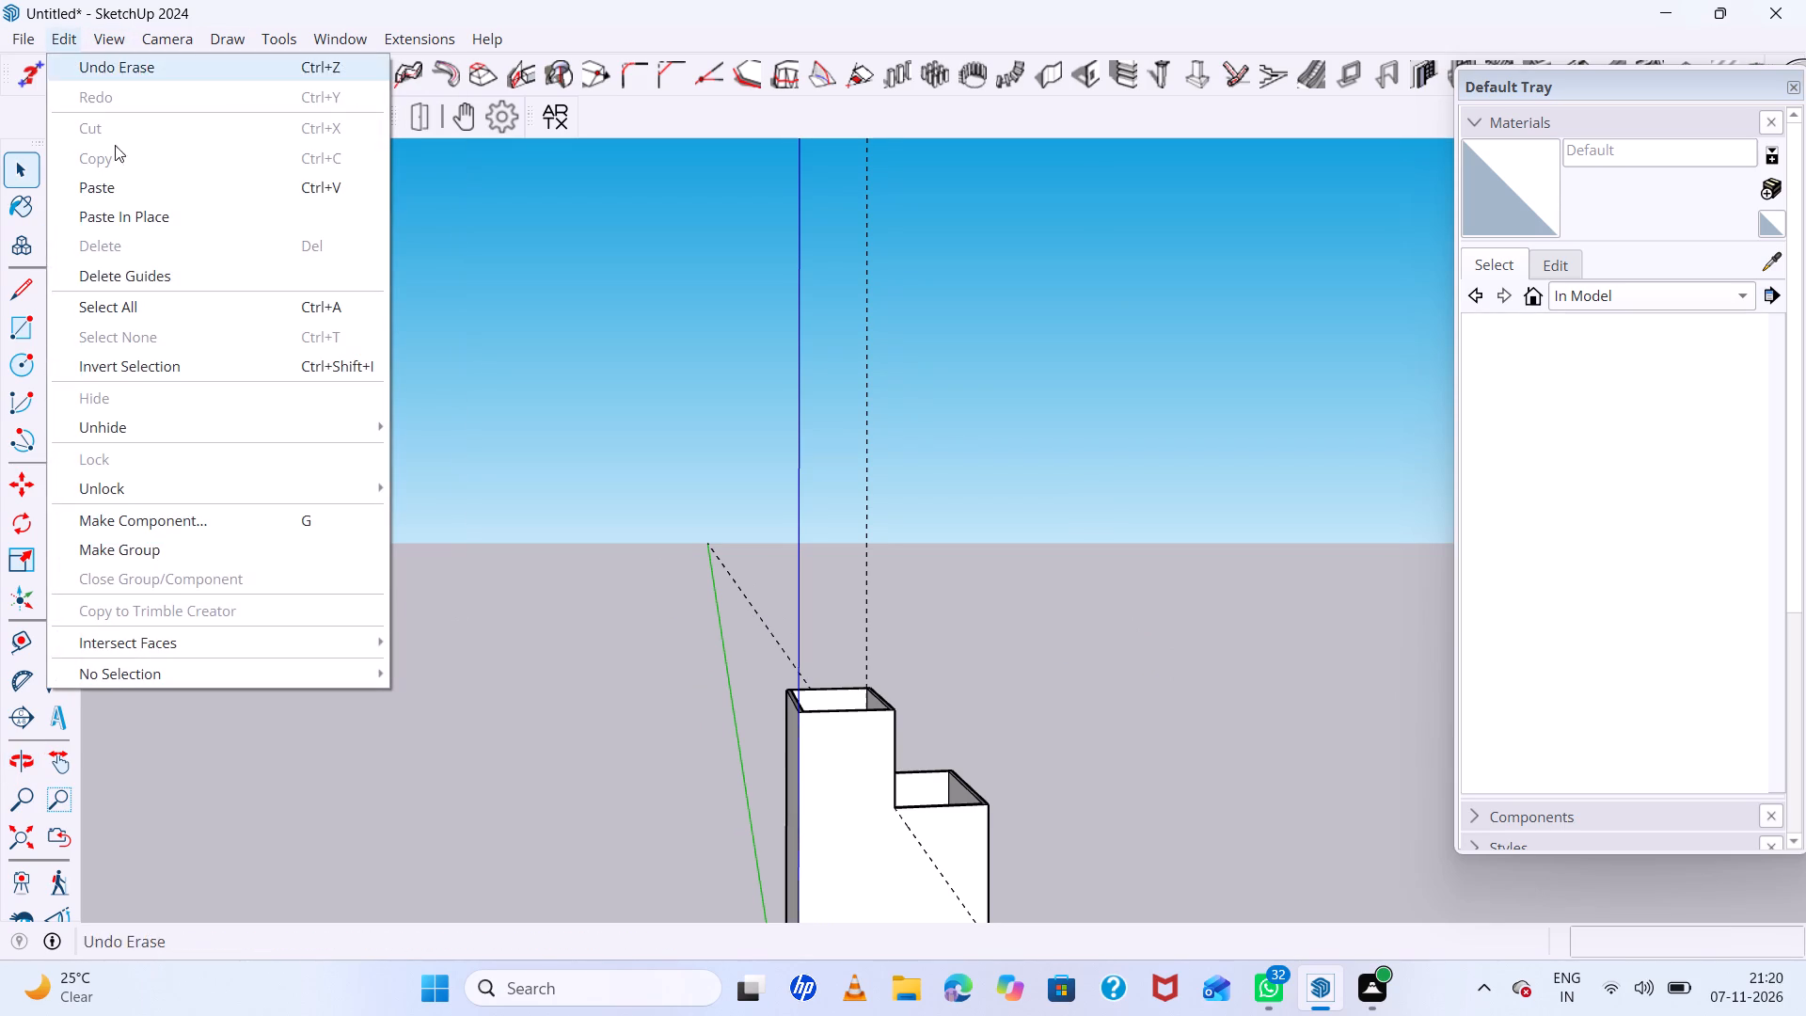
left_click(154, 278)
Examine the stepped box's two openings and outer walls from above and from the sides.
scroll(571, 511, "down", 11)
middle_click_drag(738, 586, 721, 805)
scroll(689, 611, "up", 8)
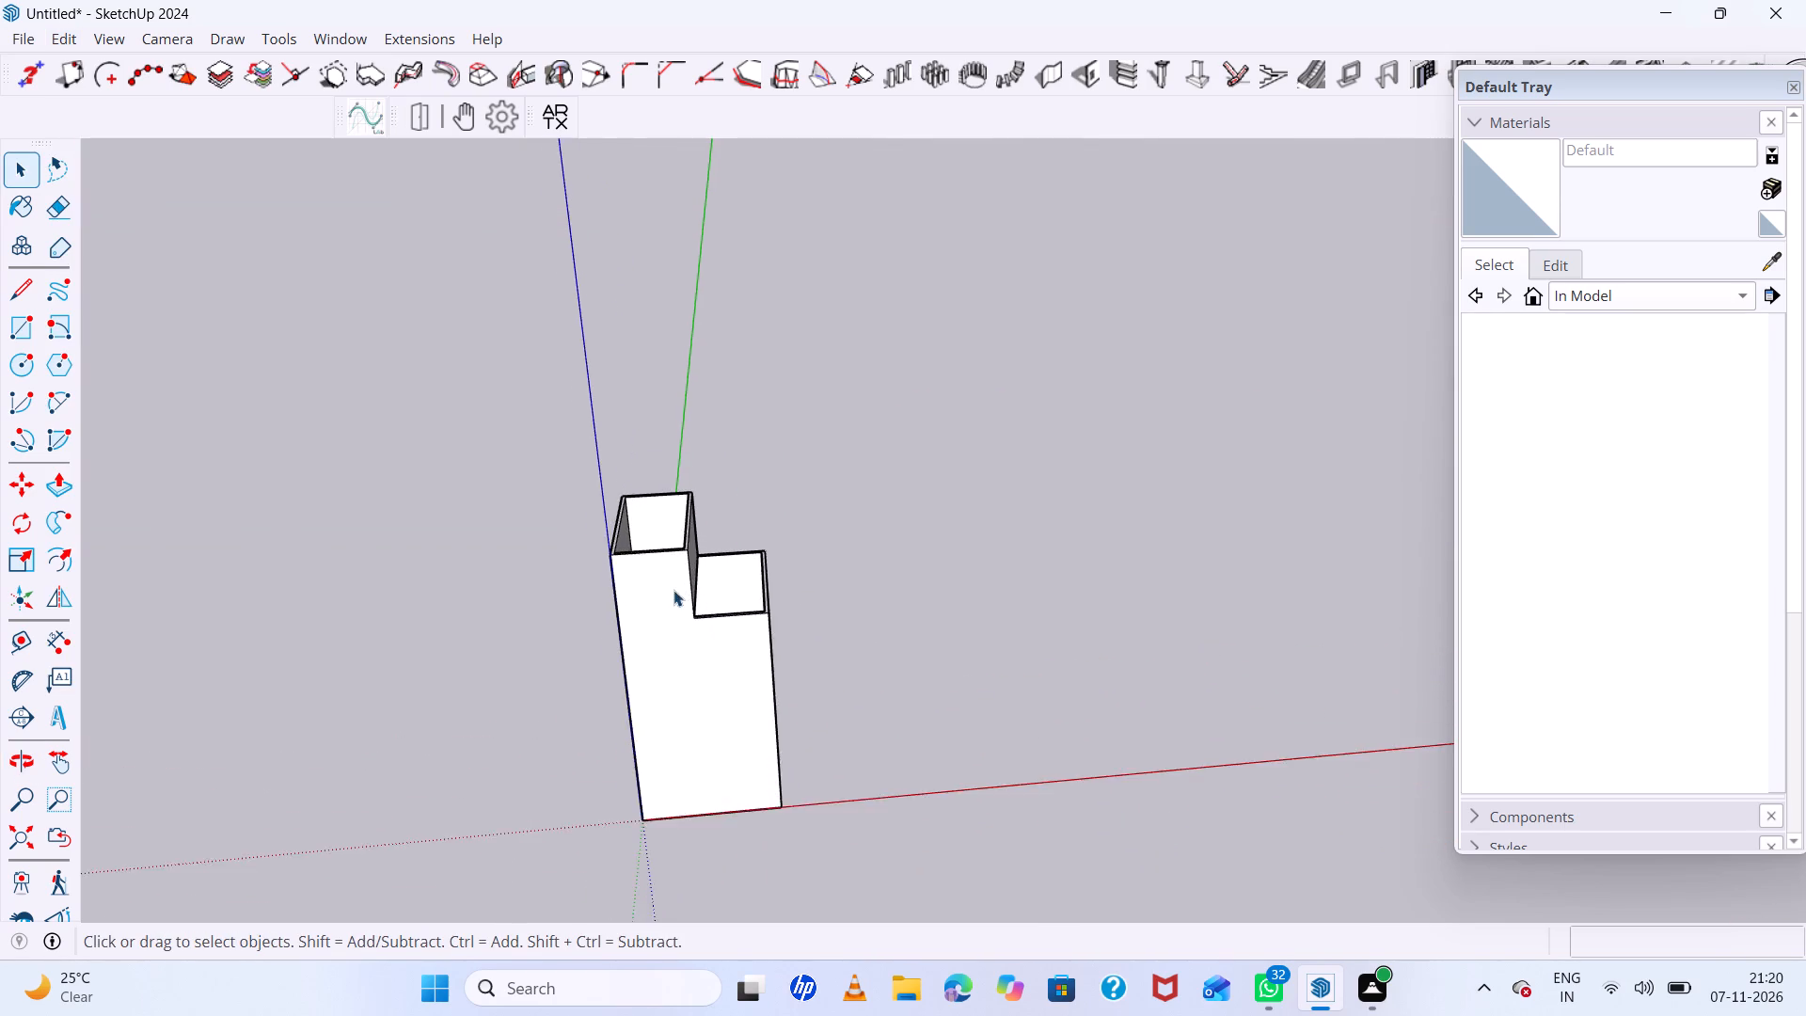
scroll(673, 590, "up", 6)
middle_click_drag(1025, 674, 1067, 669)
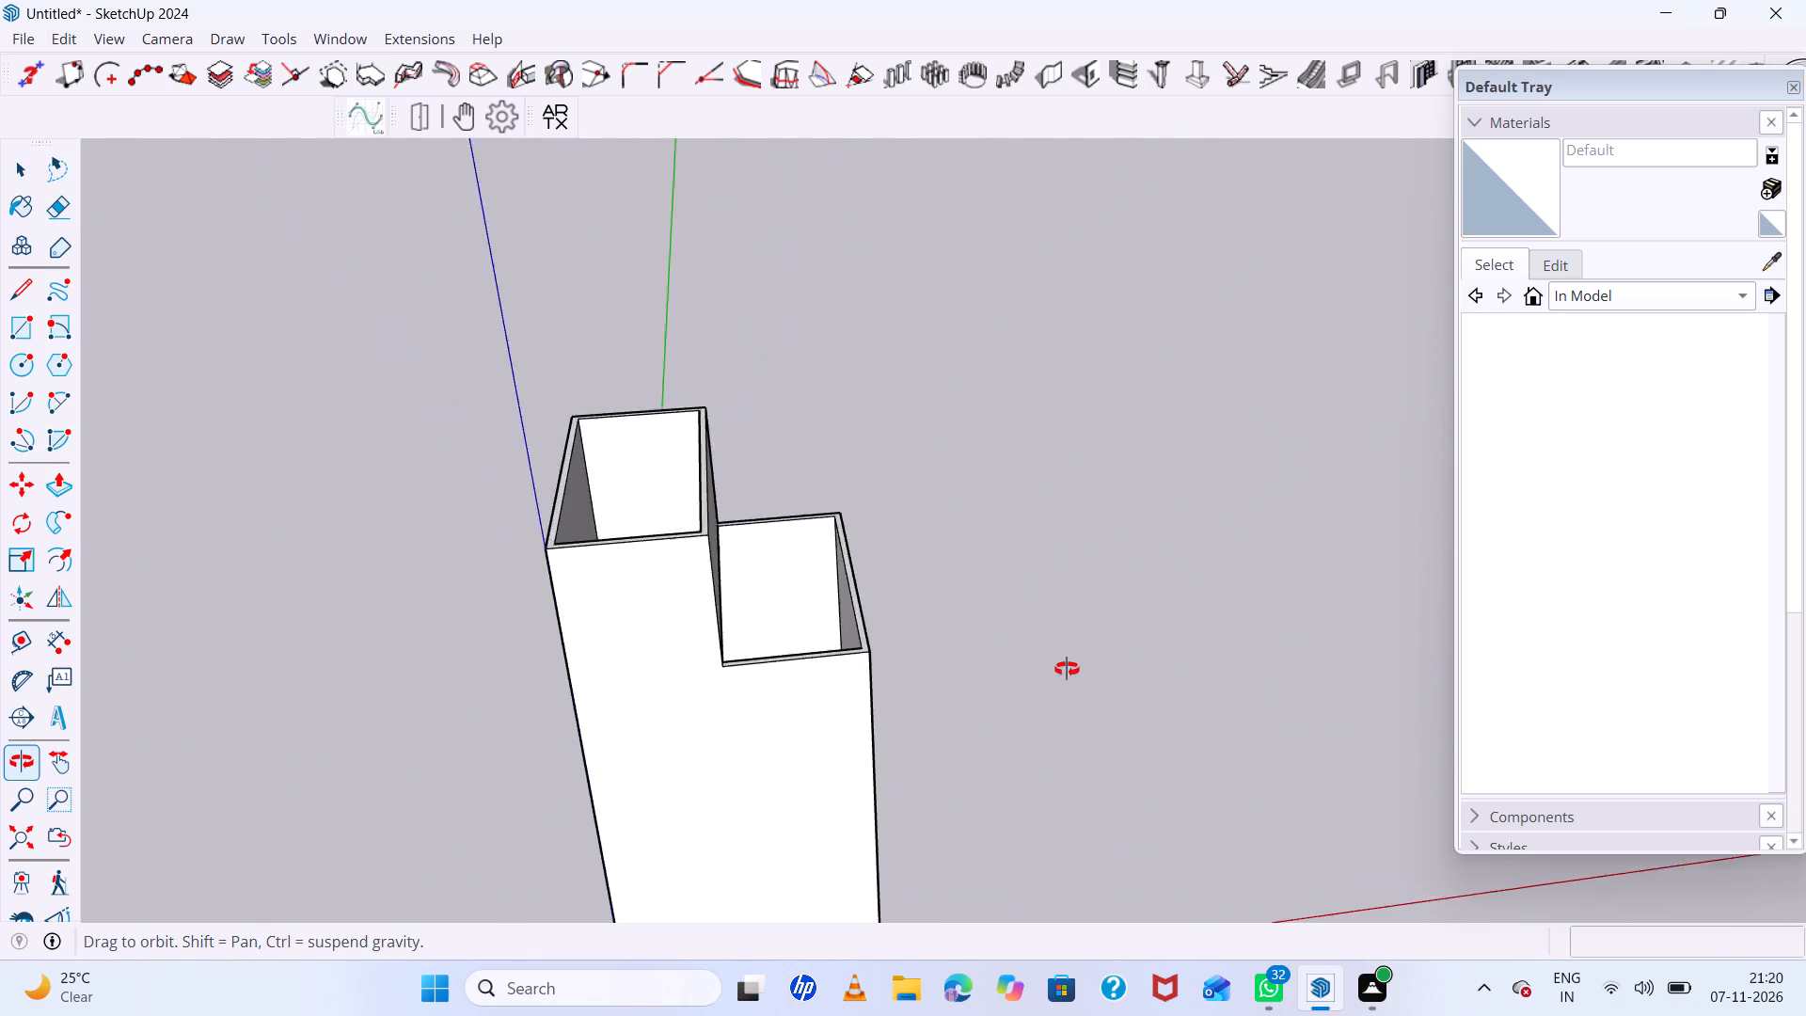
middle_click_drag(1067, 669, 1102, 486)
middle_click_drag(1099, 484, 791, 467)
scroll(770, 472, "up", 7)
scroll(755, 467, "down", 11)
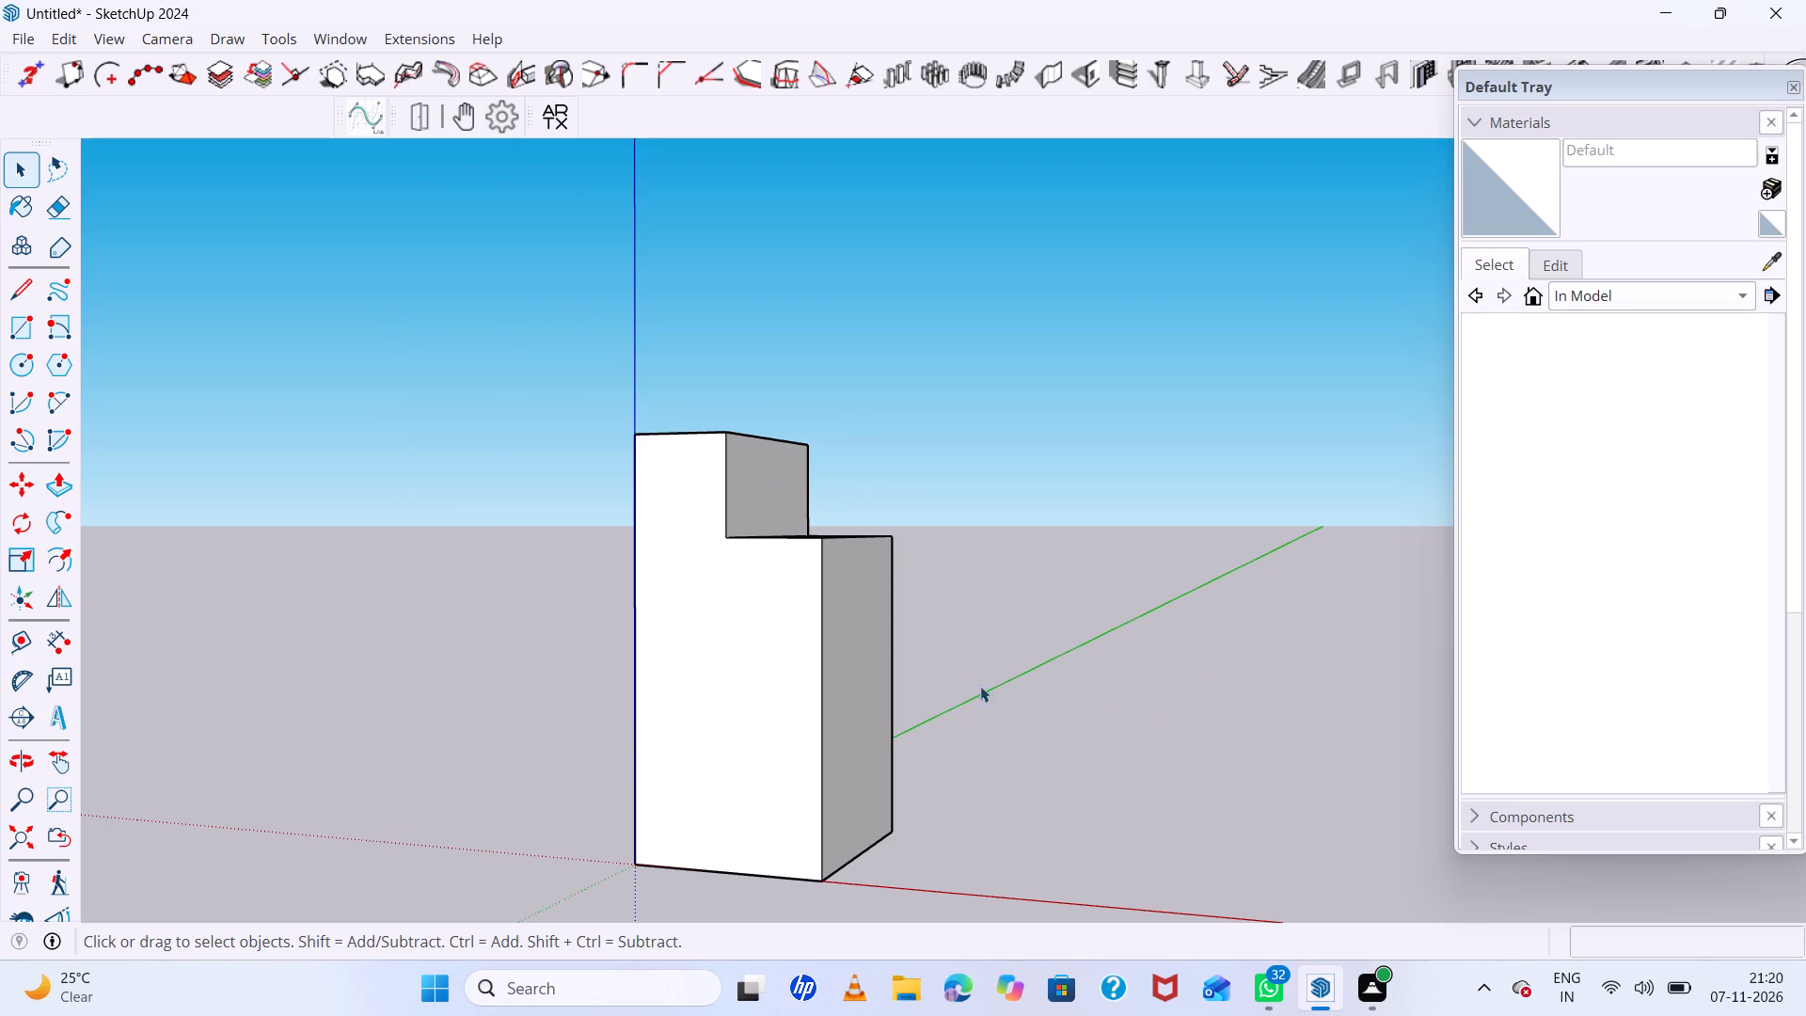
scroll(681, 533, "down", 5)
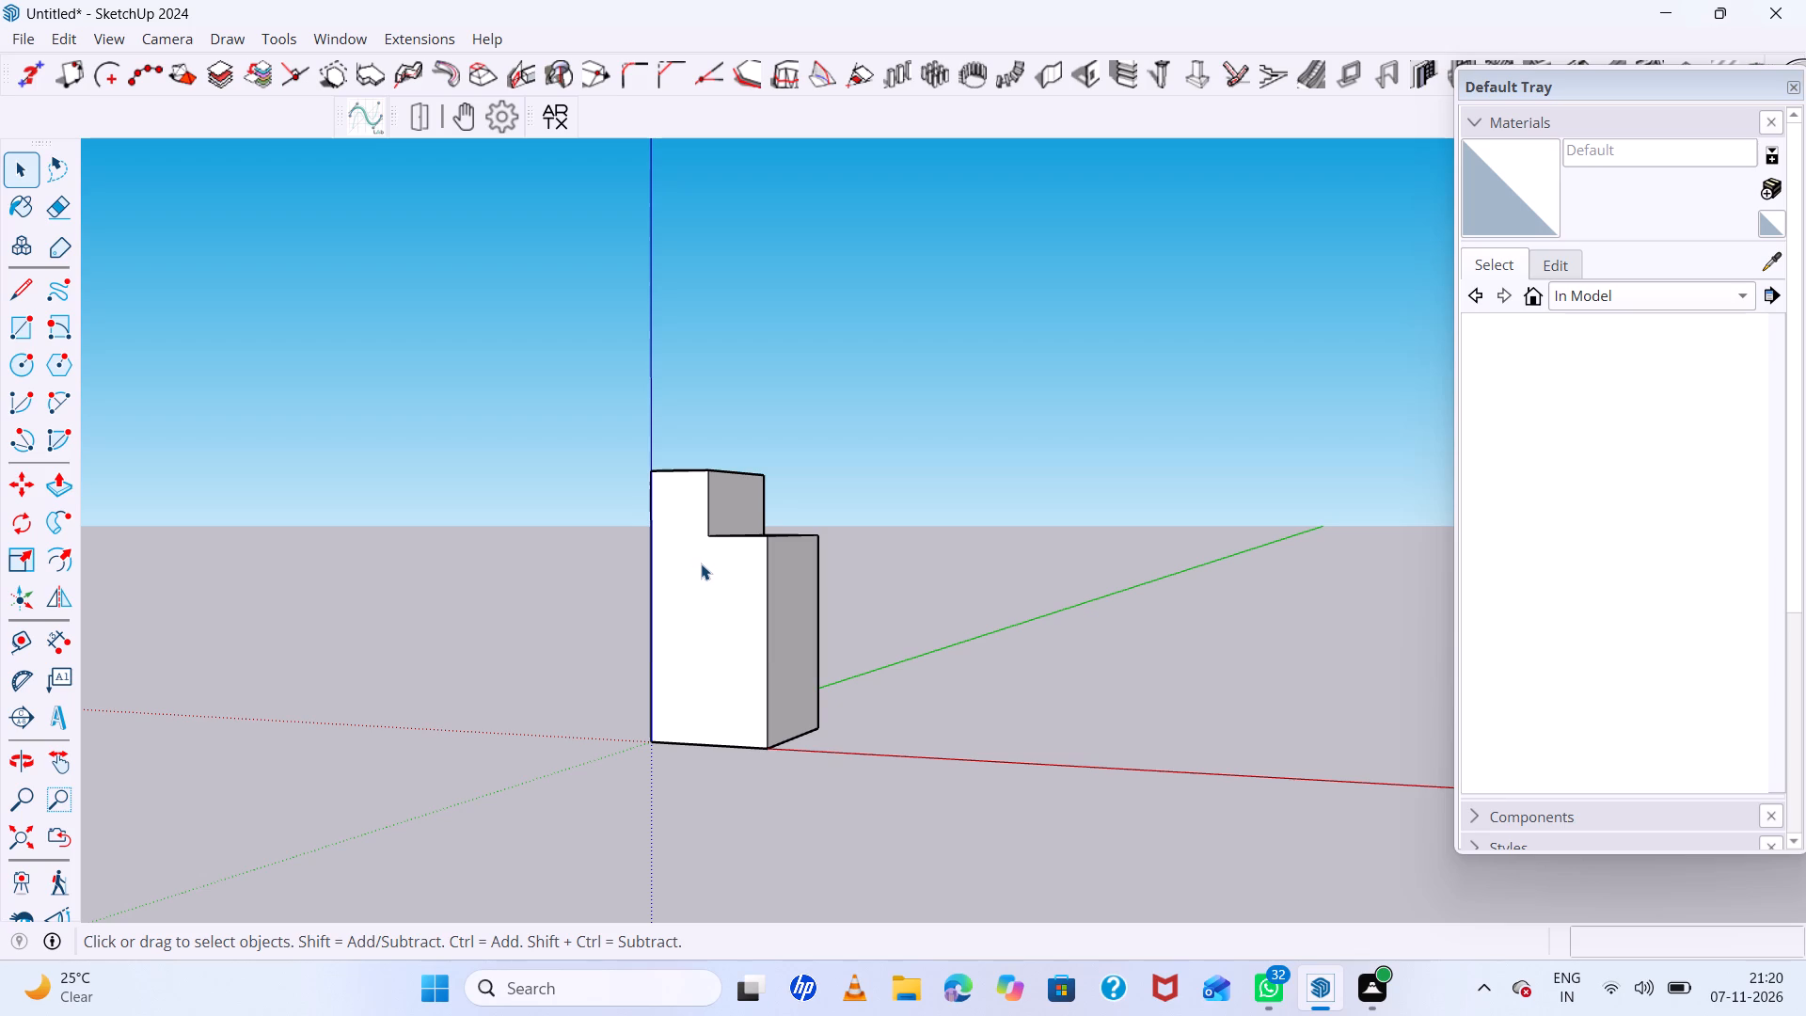
middle_click_drag(702, 568, 731, 627)
scroll(731, 517, "up", 7)
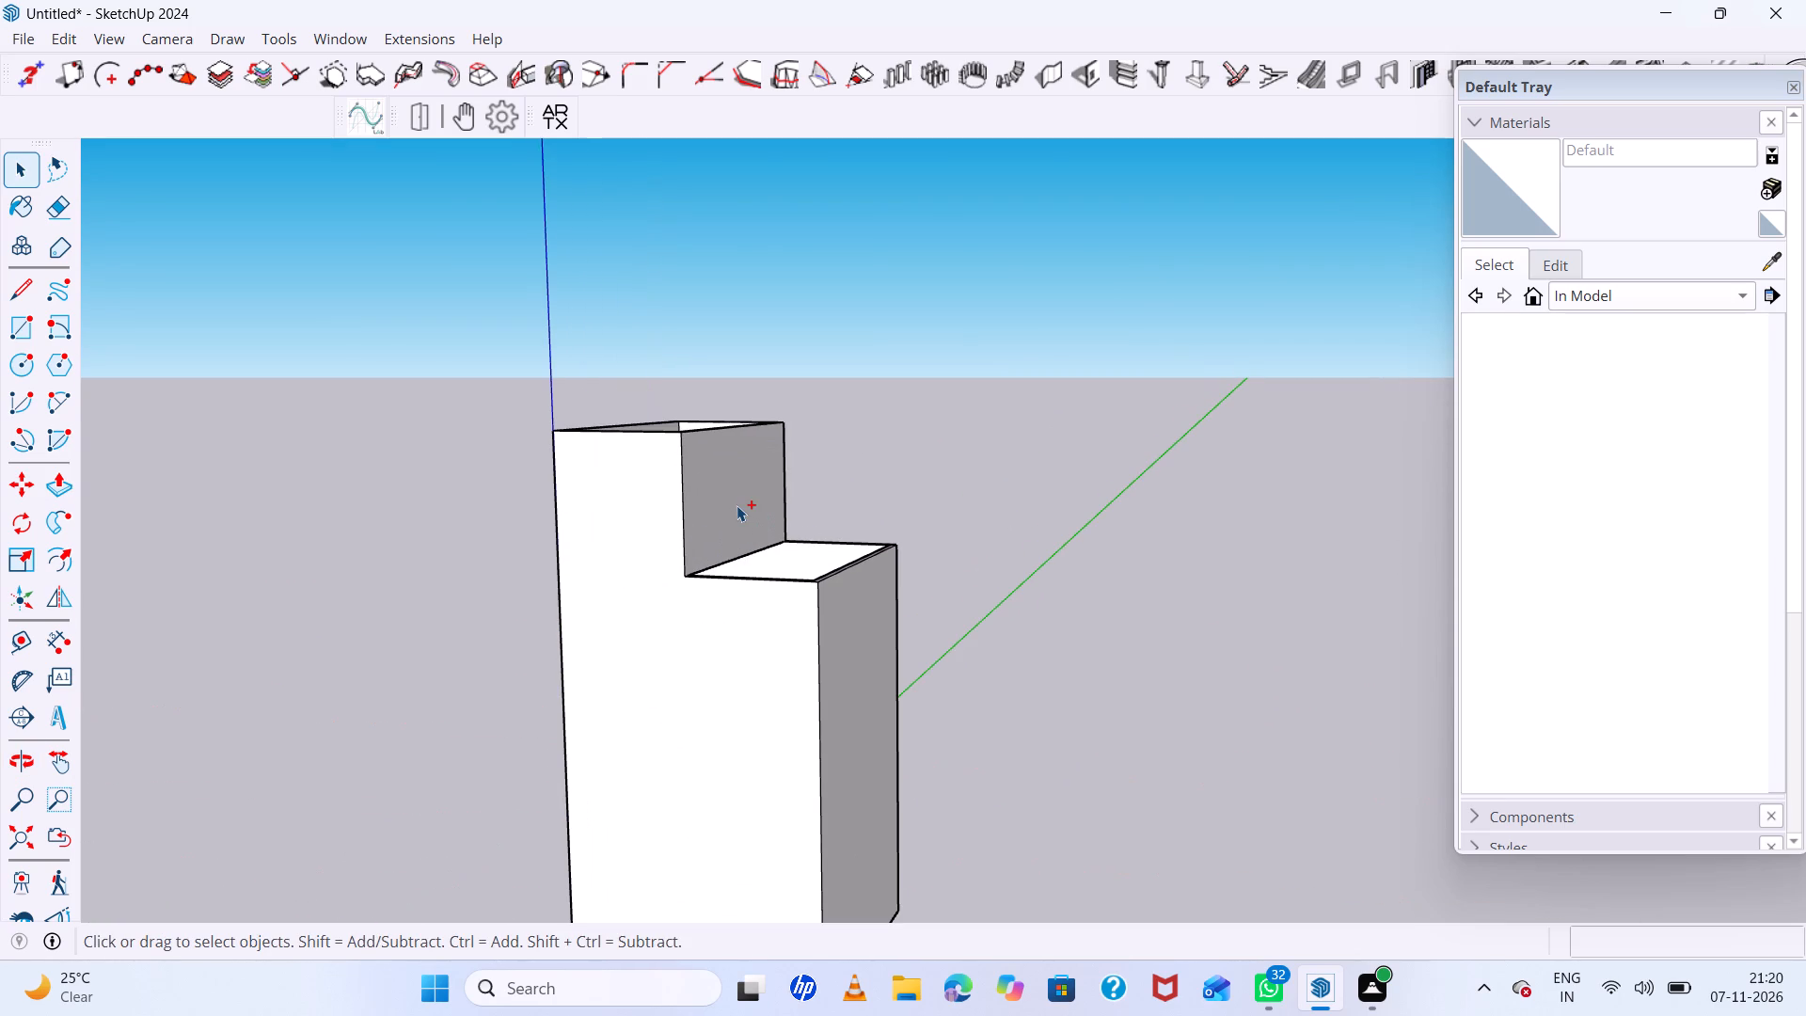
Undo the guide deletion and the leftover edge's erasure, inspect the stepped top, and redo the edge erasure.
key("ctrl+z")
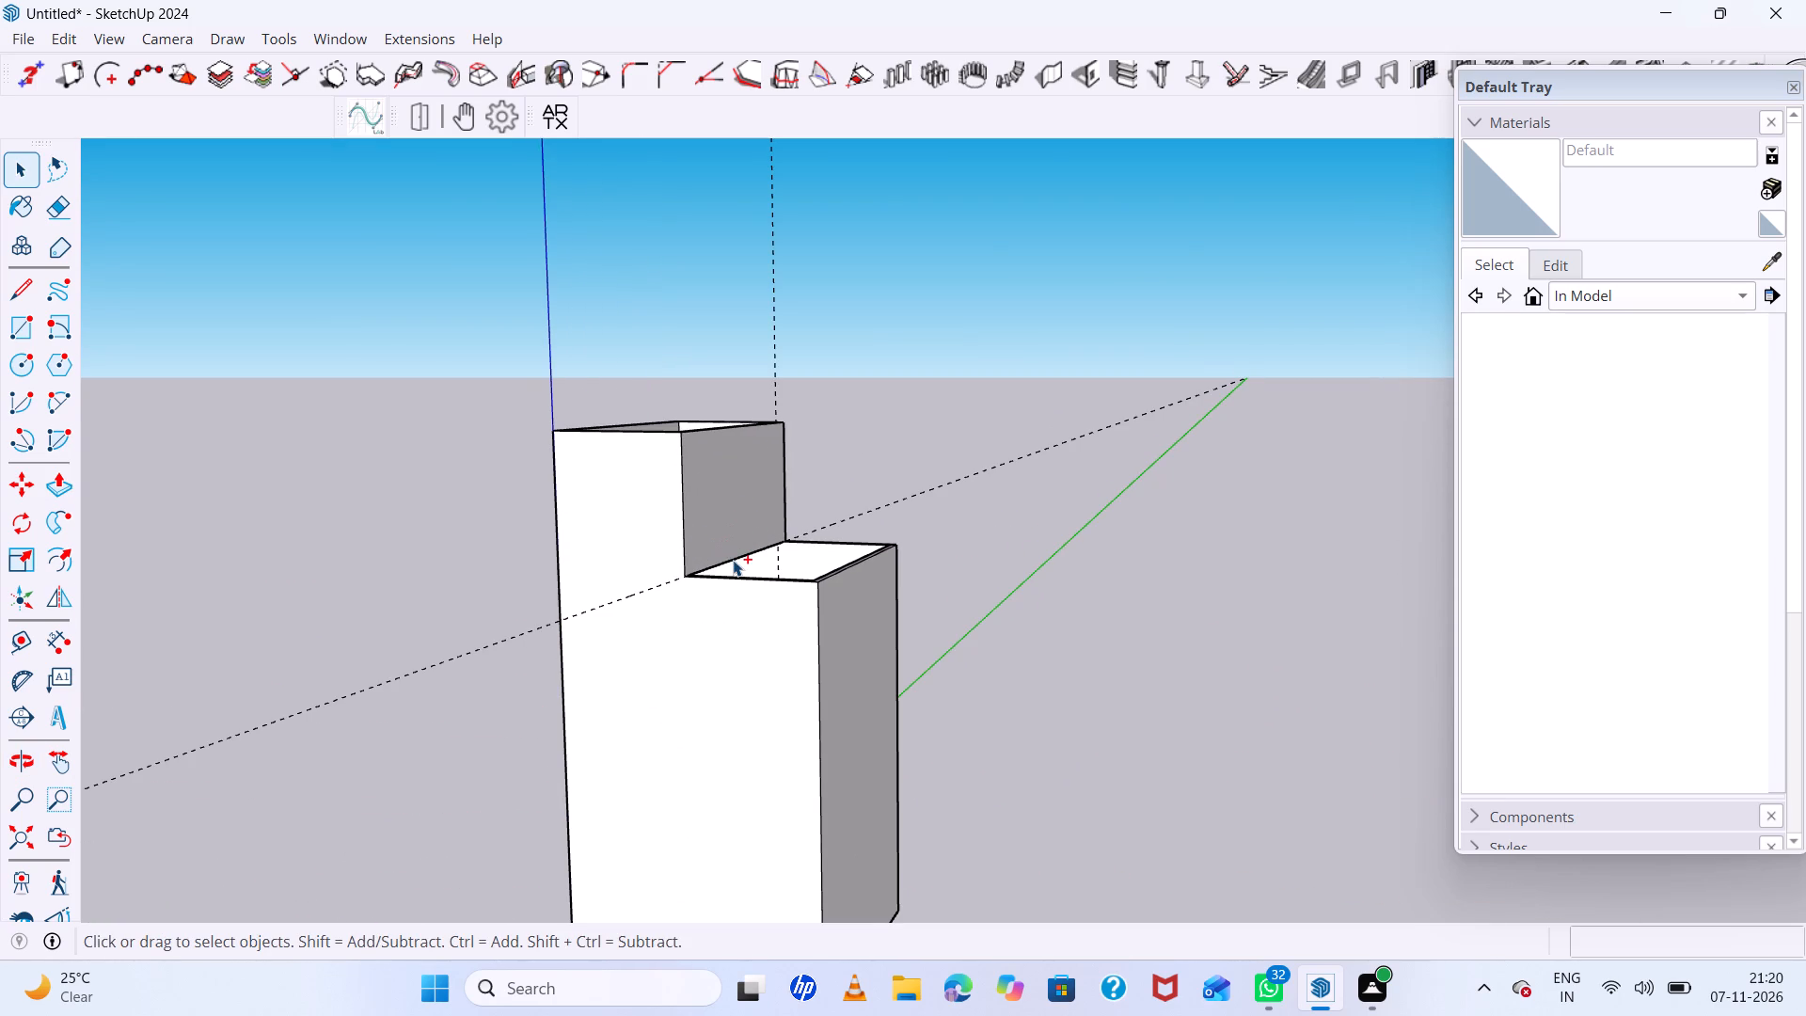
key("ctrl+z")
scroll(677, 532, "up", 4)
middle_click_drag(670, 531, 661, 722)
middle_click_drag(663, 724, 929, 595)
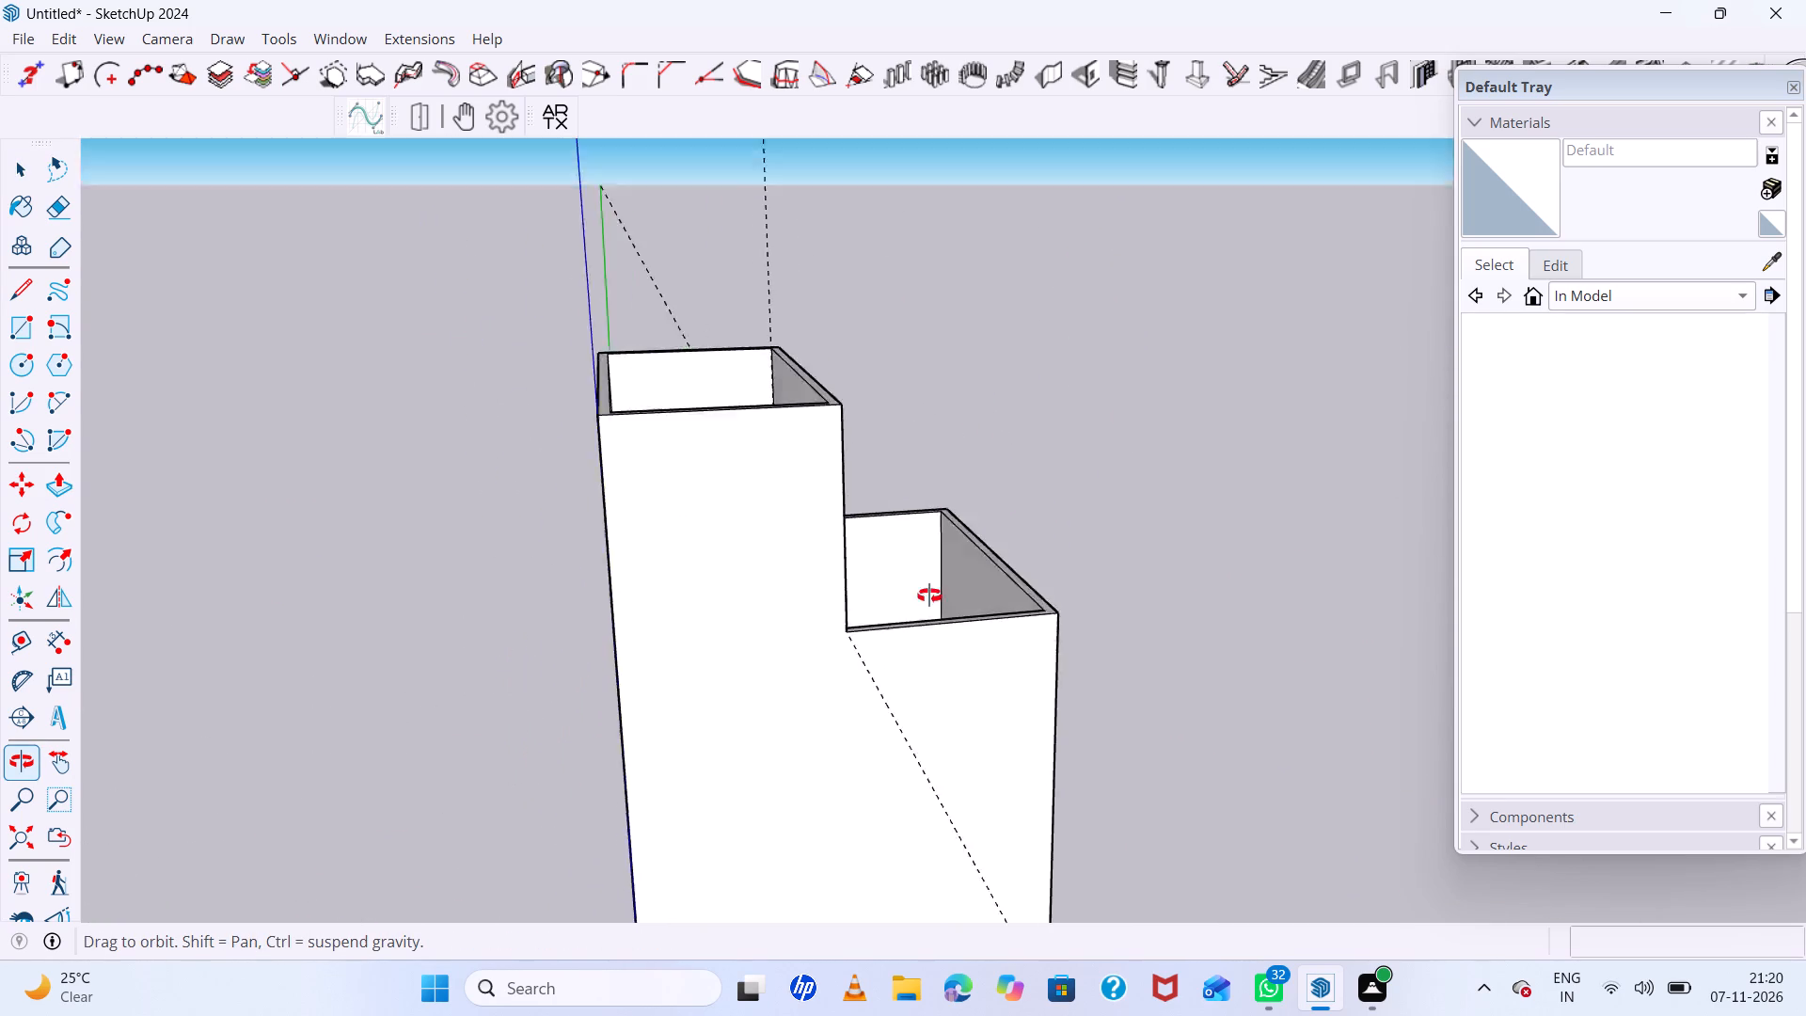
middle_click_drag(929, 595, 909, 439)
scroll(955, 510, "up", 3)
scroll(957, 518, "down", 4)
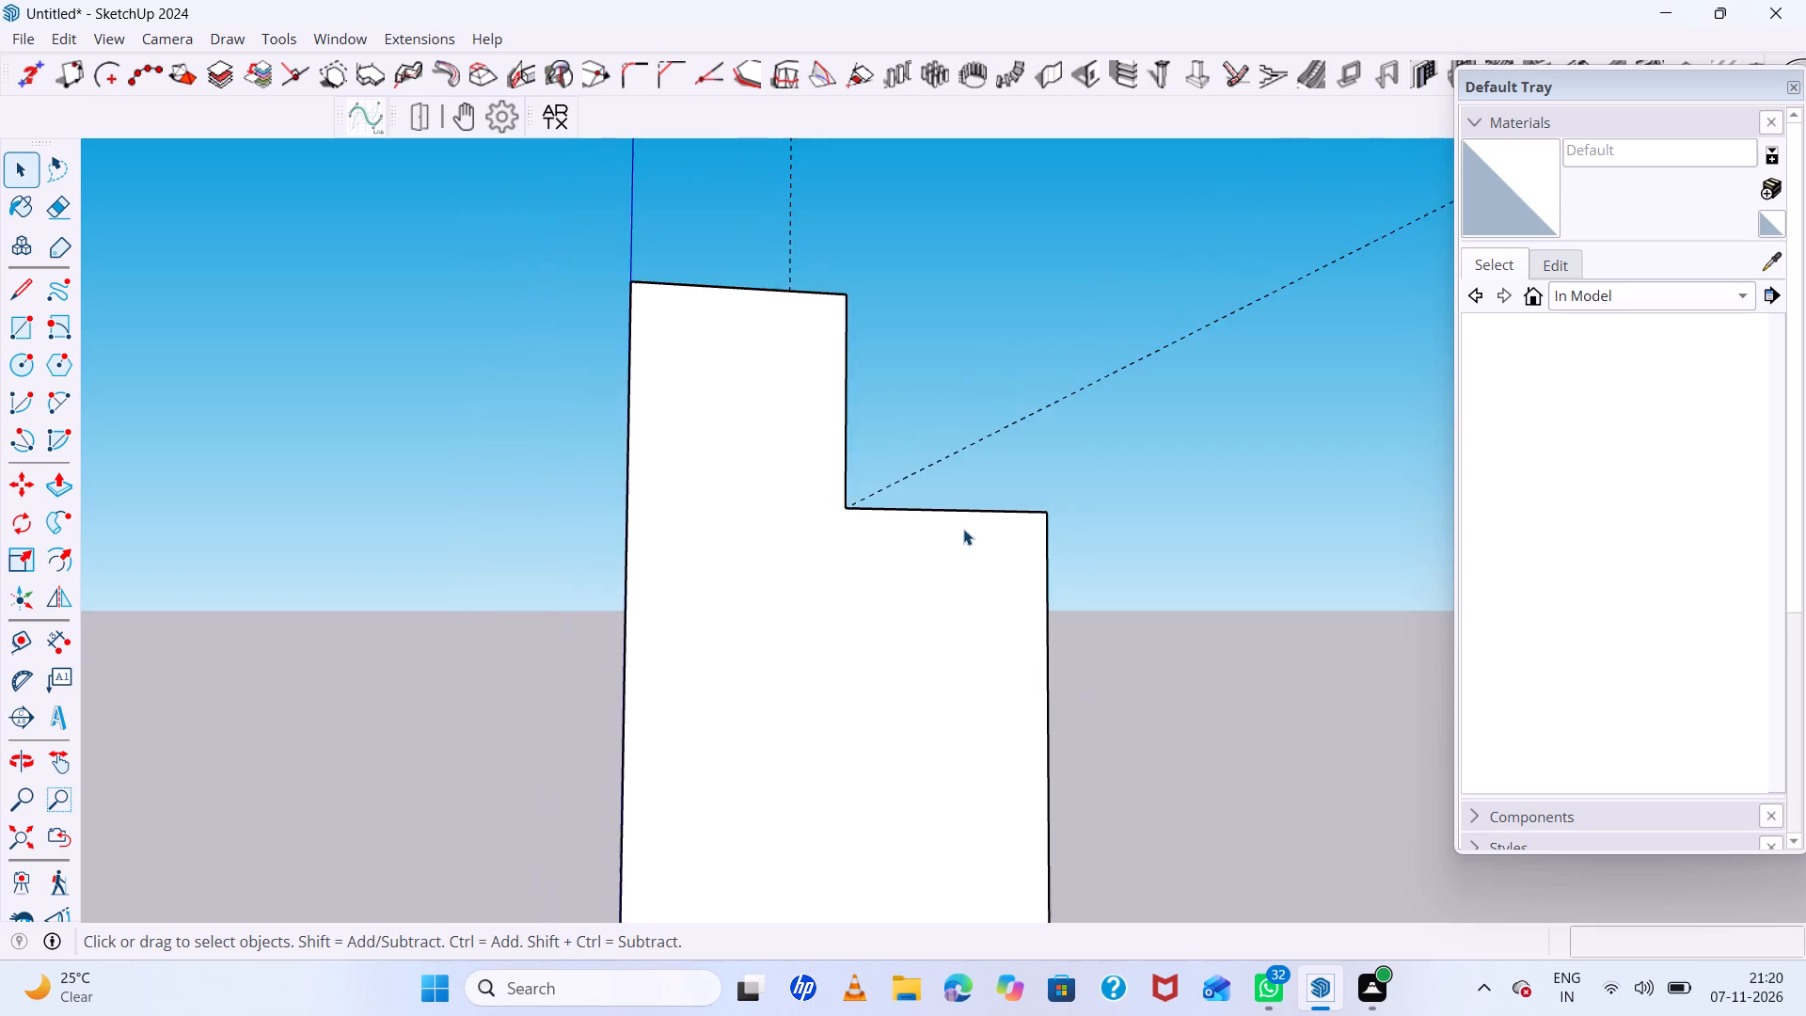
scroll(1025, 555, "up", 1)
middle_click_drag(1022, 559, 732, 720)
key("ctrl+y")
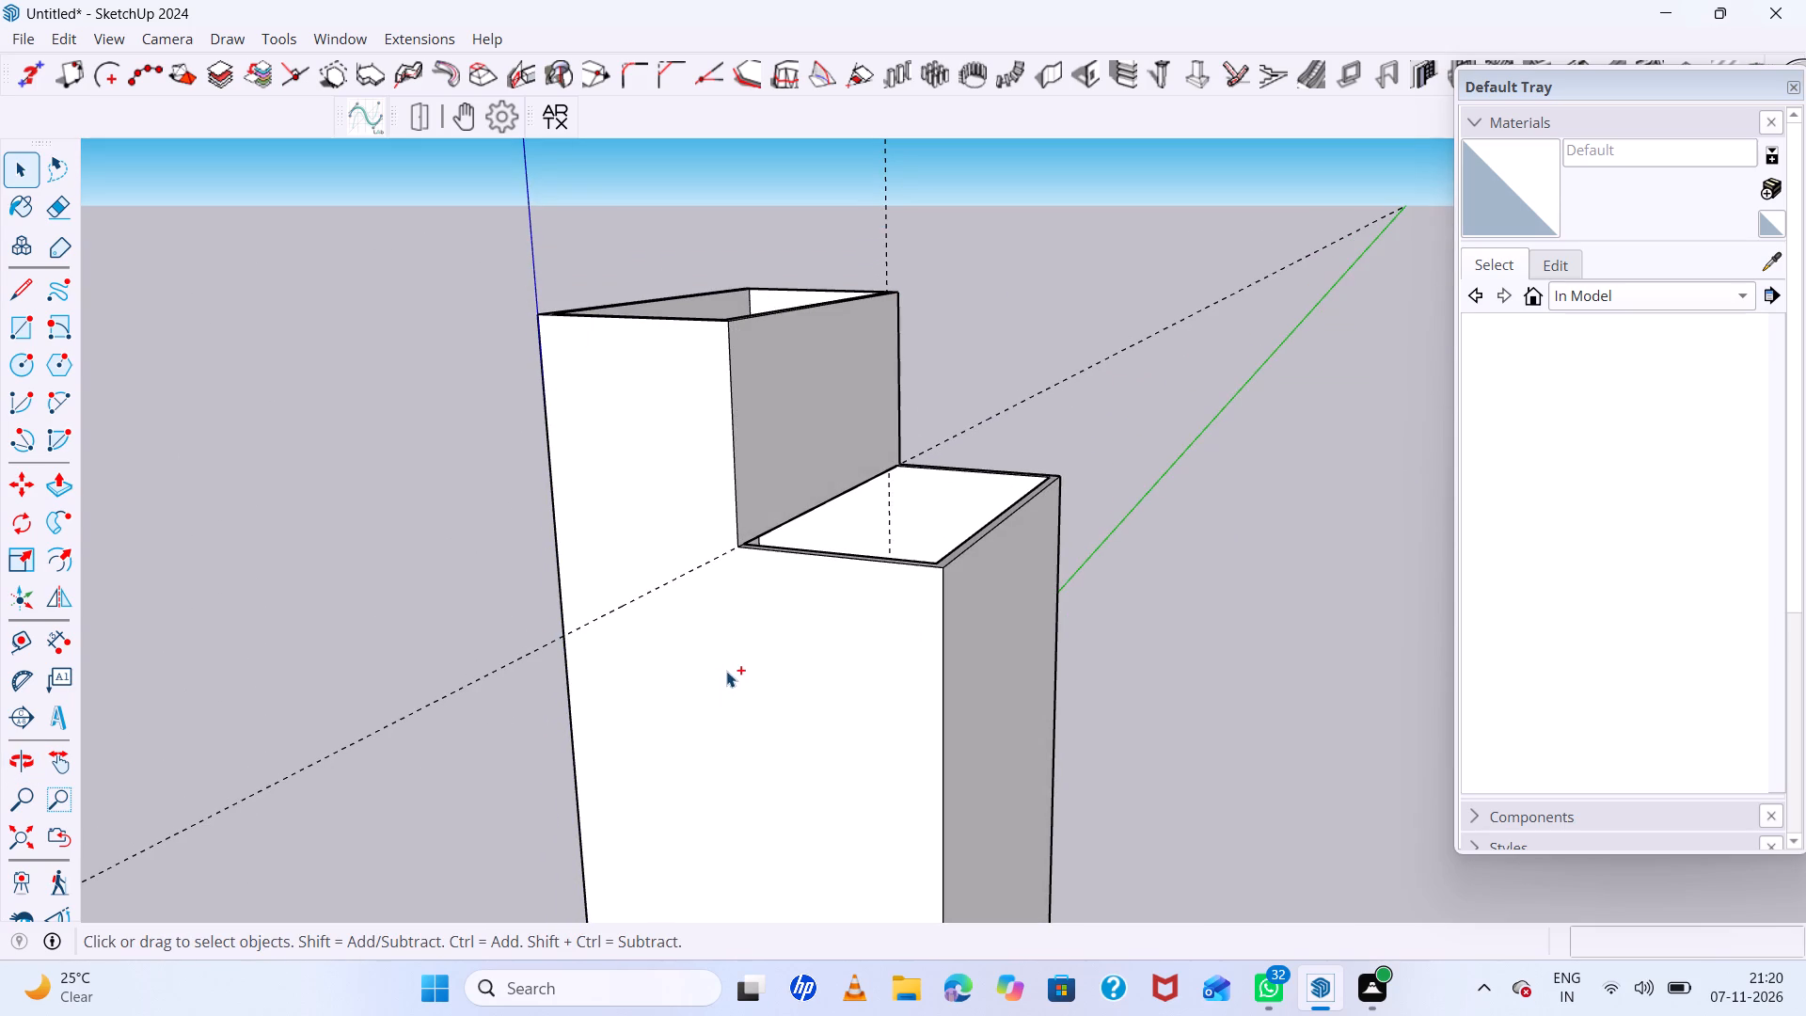
Delete all construction guides from the model.
scroll(655, 397, "down", 5)
middle_click_drag(704, 481, 928, 425)
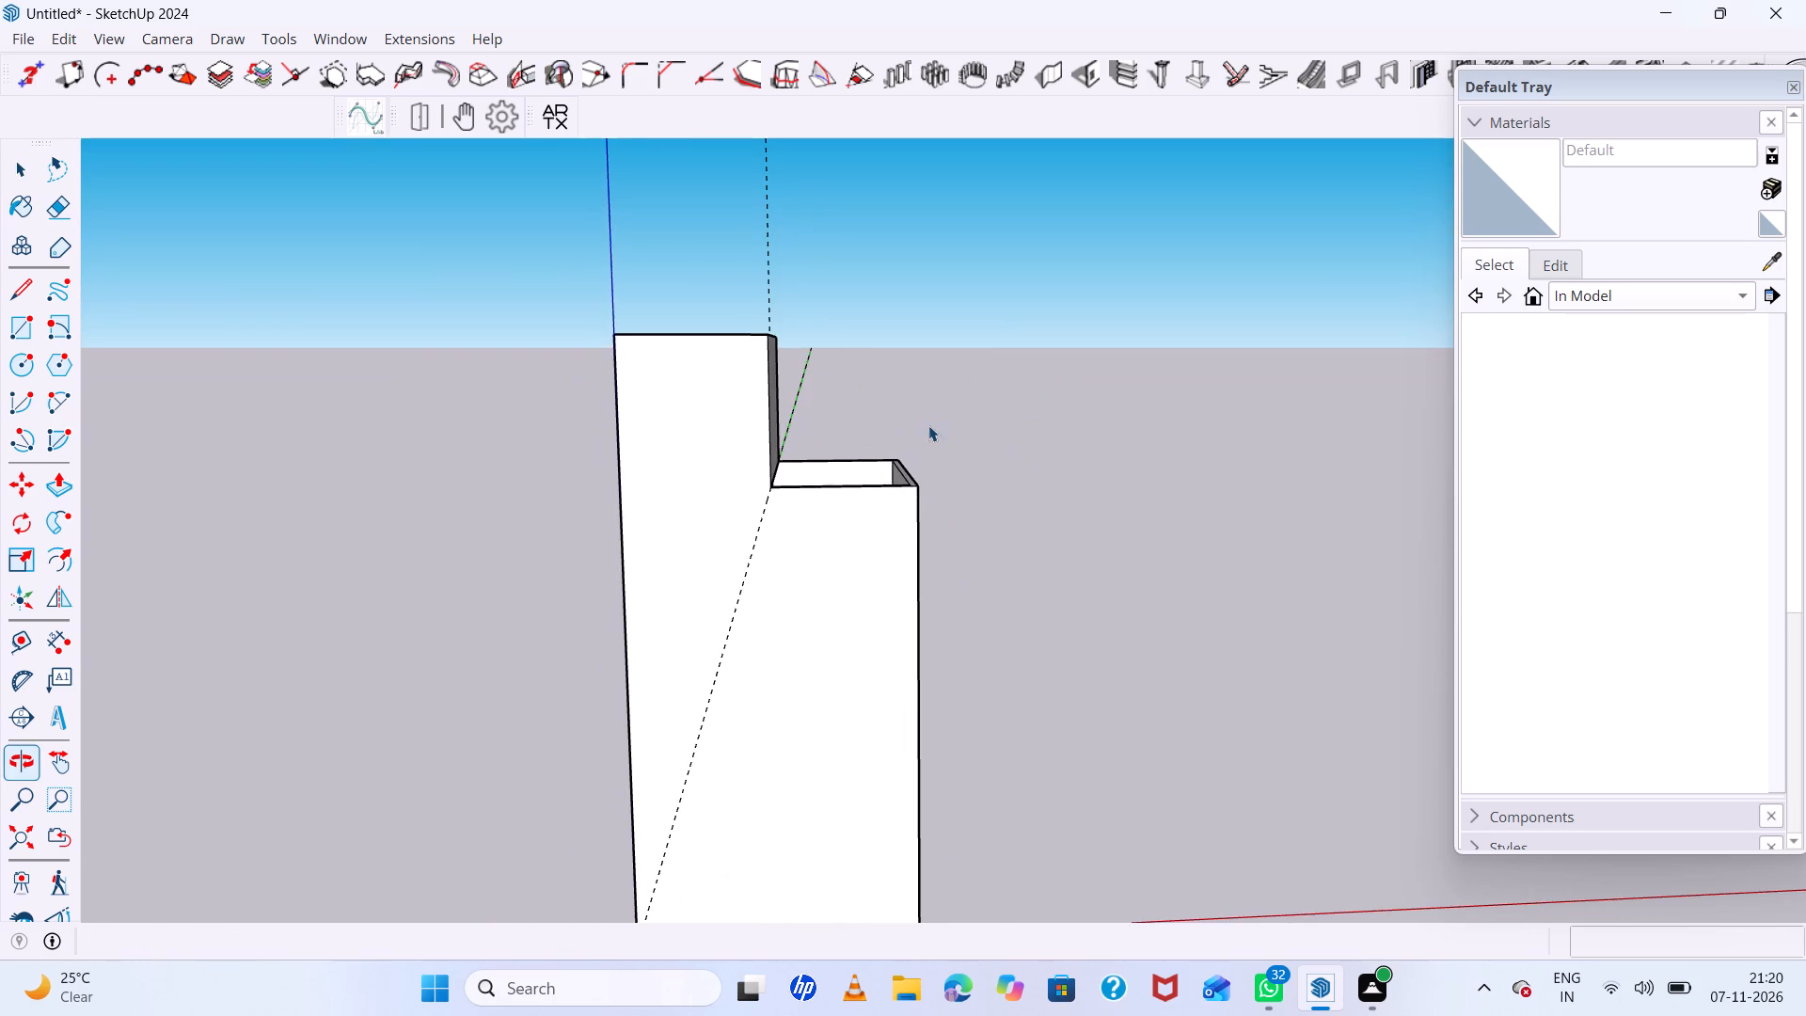
scroll(813, 564, "down", 3)
scroll(856, 634, "up", 1)
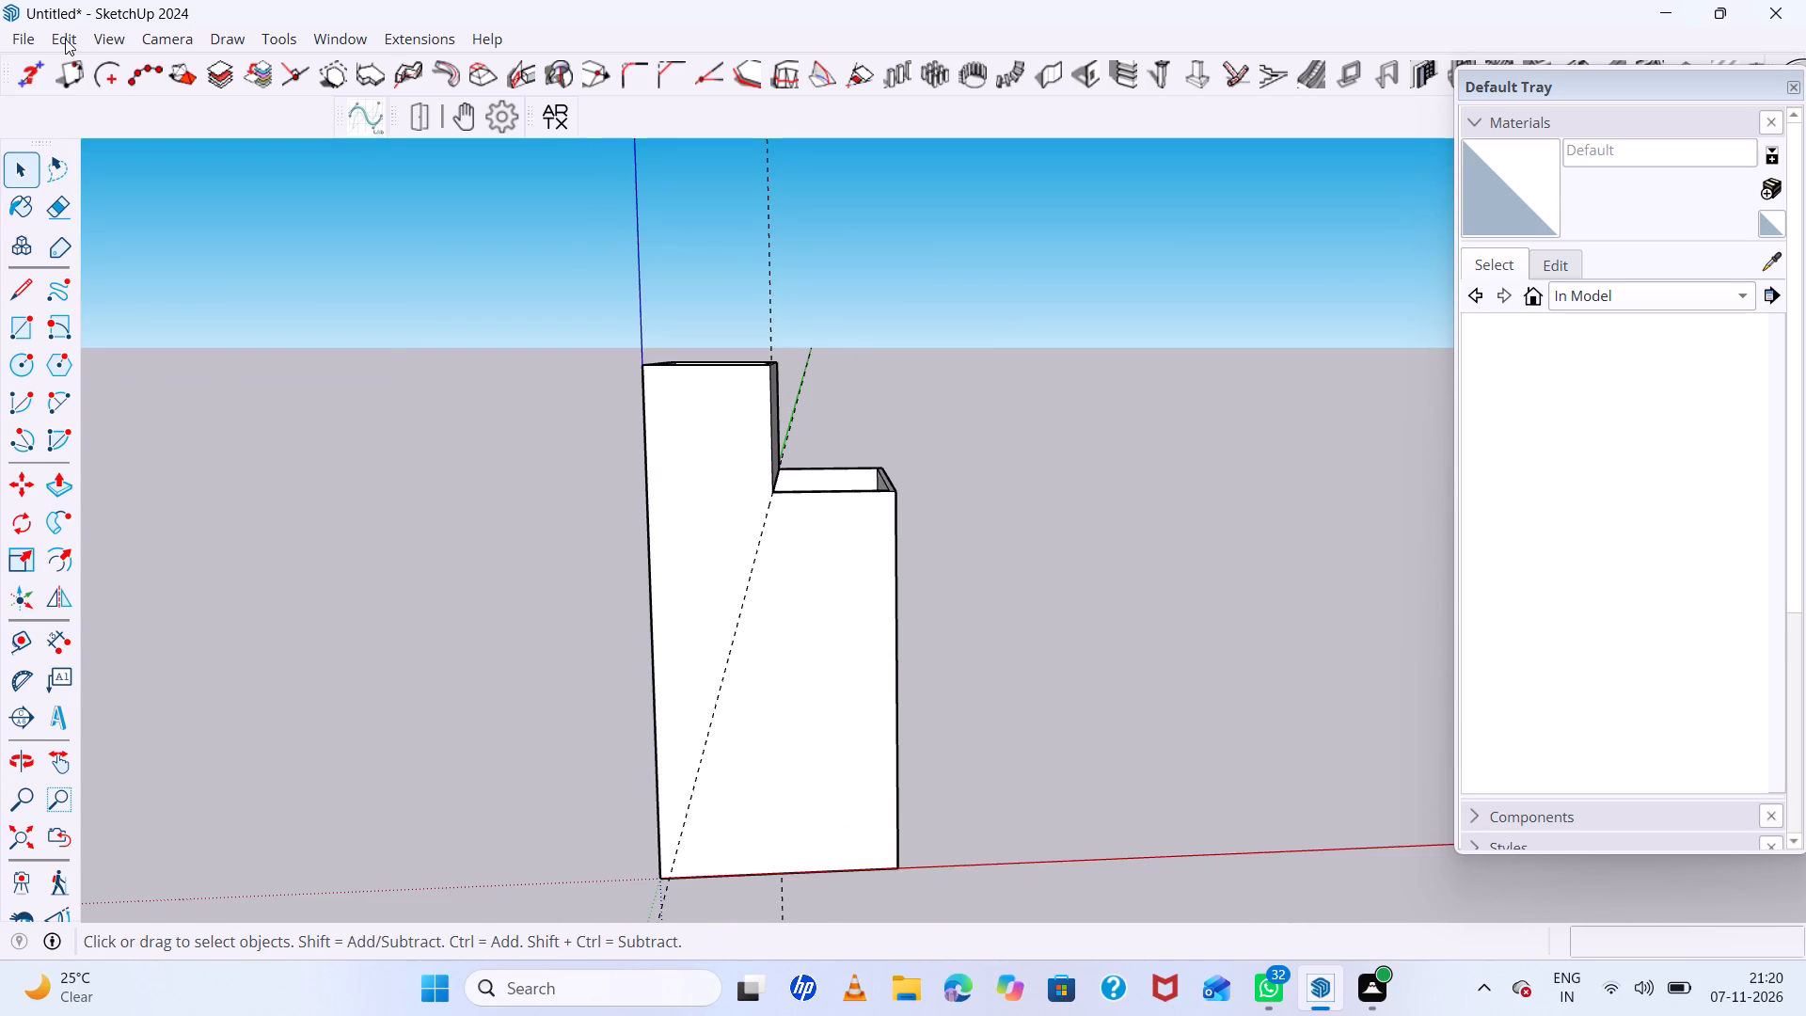
left_click(57, 40)
left_click(209, 288)
scroll(961, 531, "down", 3)
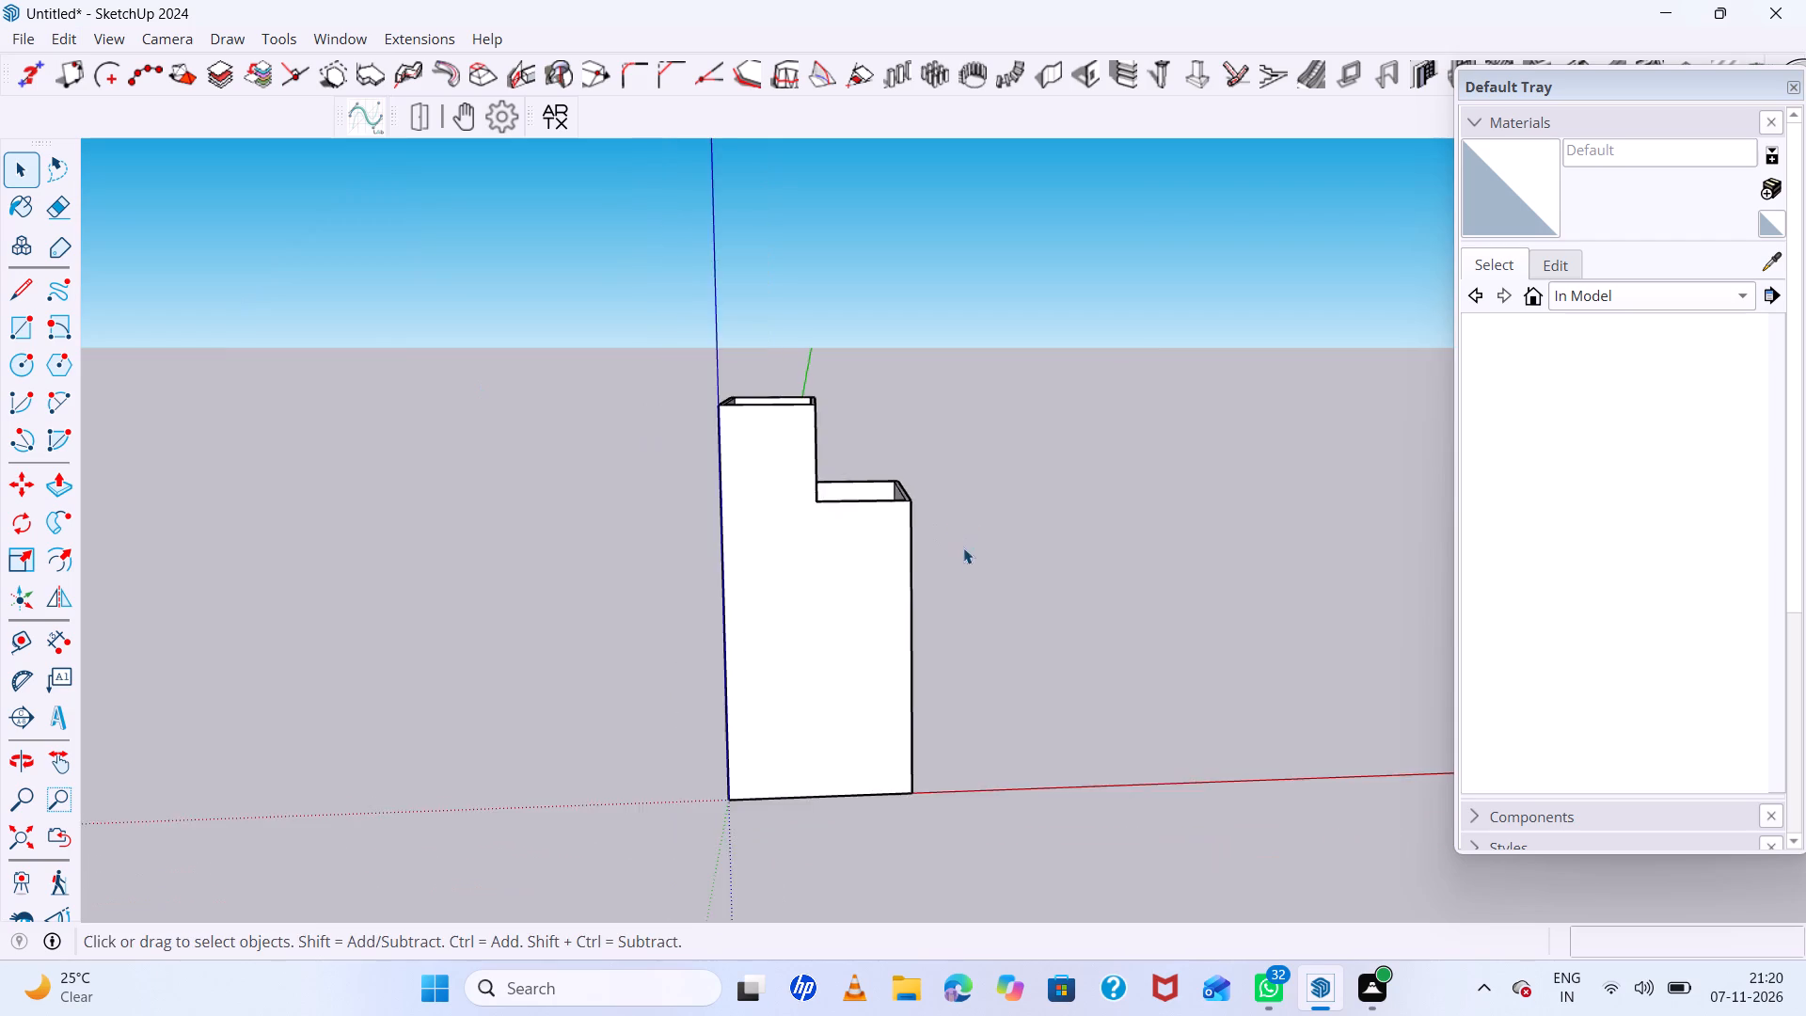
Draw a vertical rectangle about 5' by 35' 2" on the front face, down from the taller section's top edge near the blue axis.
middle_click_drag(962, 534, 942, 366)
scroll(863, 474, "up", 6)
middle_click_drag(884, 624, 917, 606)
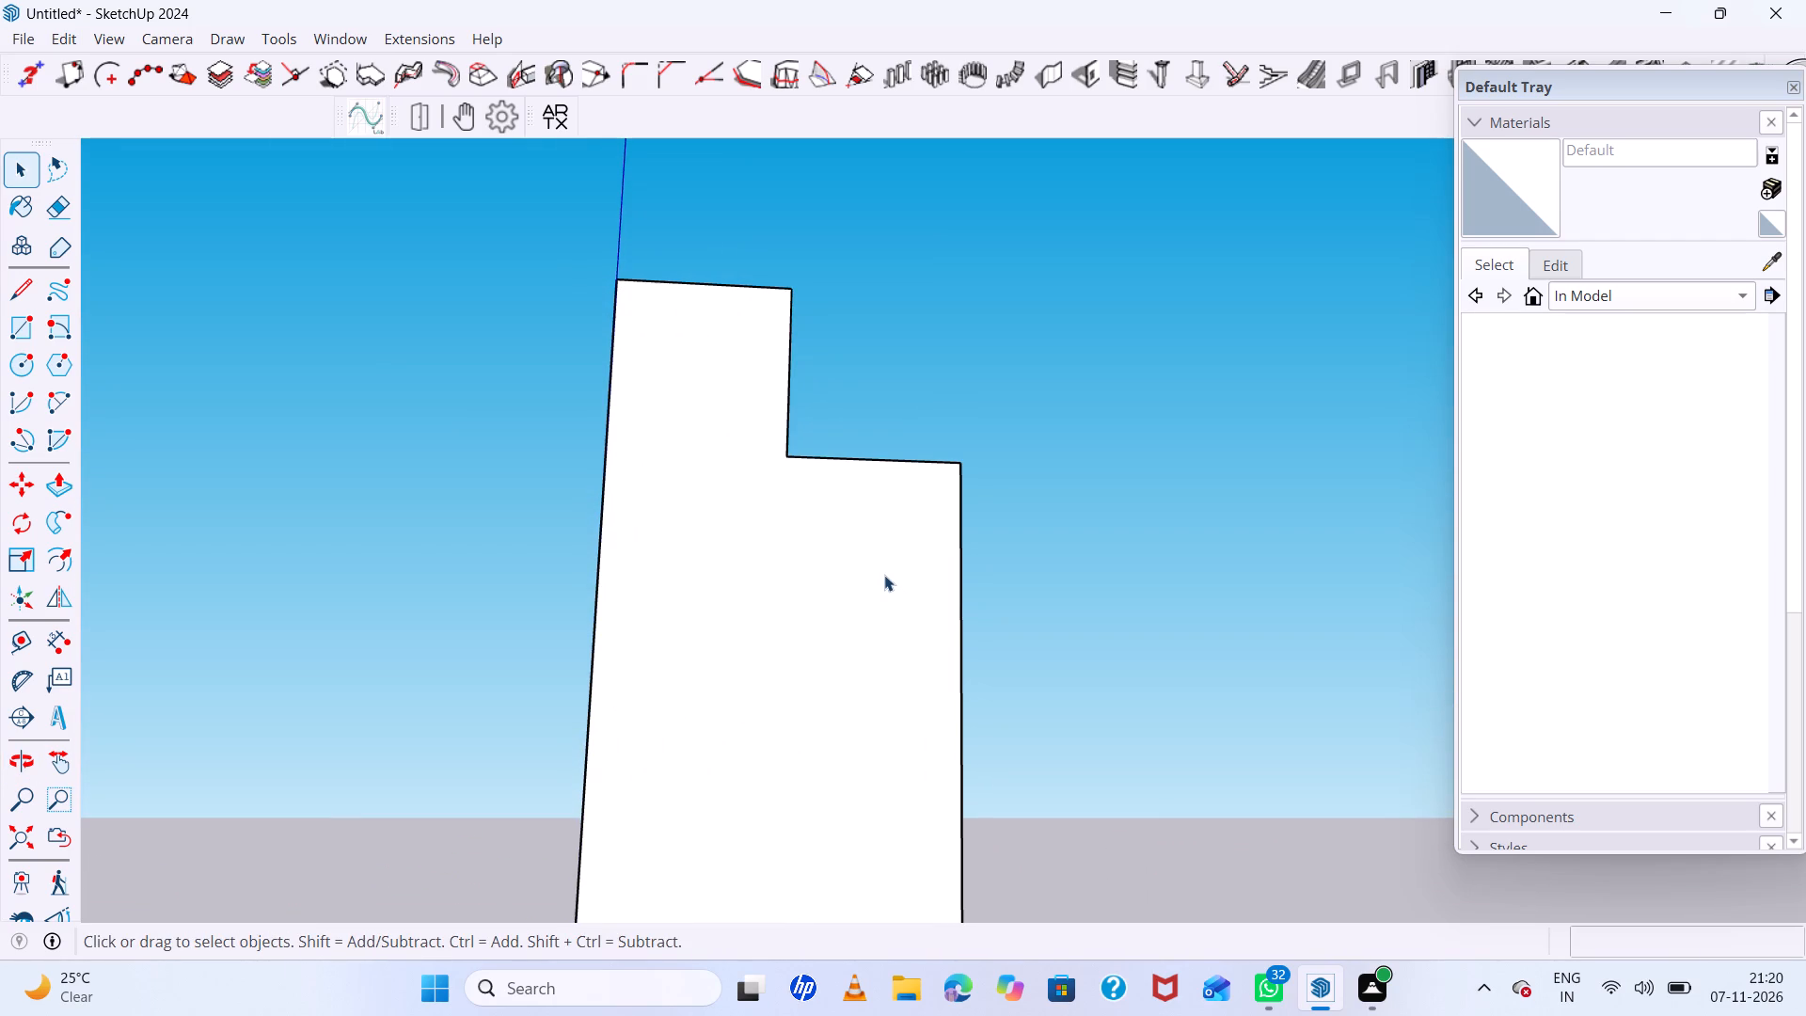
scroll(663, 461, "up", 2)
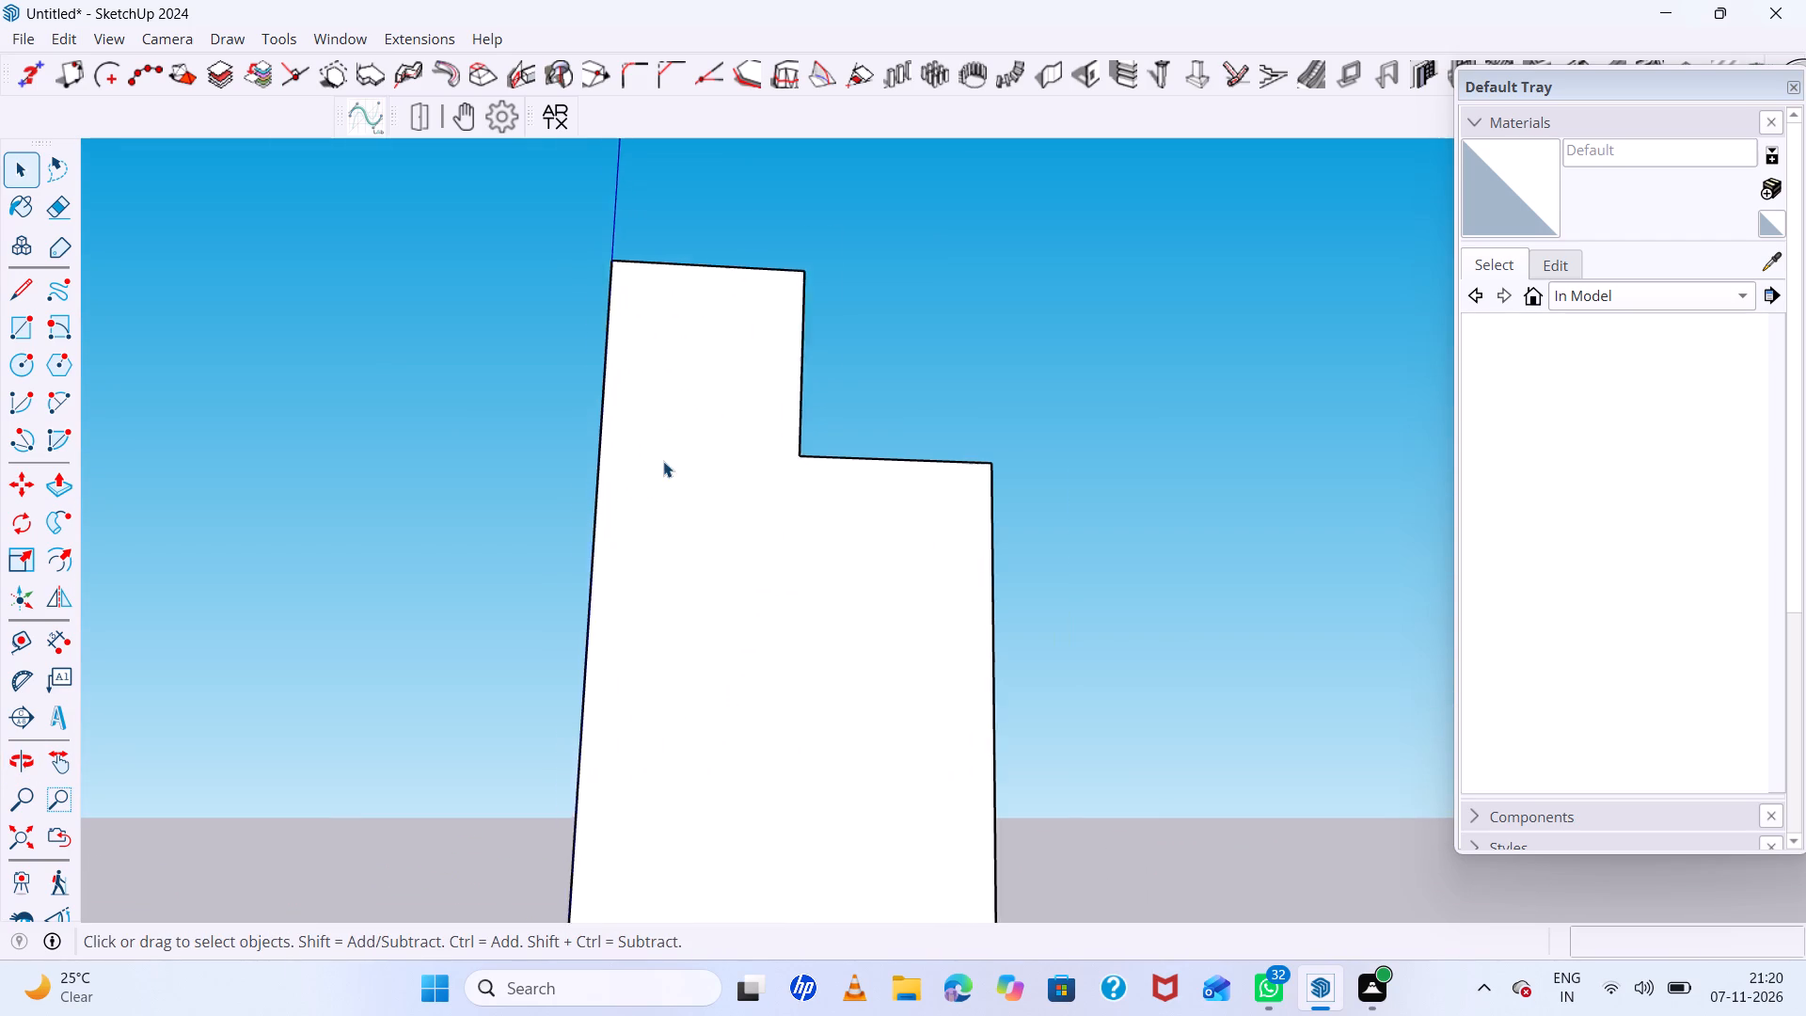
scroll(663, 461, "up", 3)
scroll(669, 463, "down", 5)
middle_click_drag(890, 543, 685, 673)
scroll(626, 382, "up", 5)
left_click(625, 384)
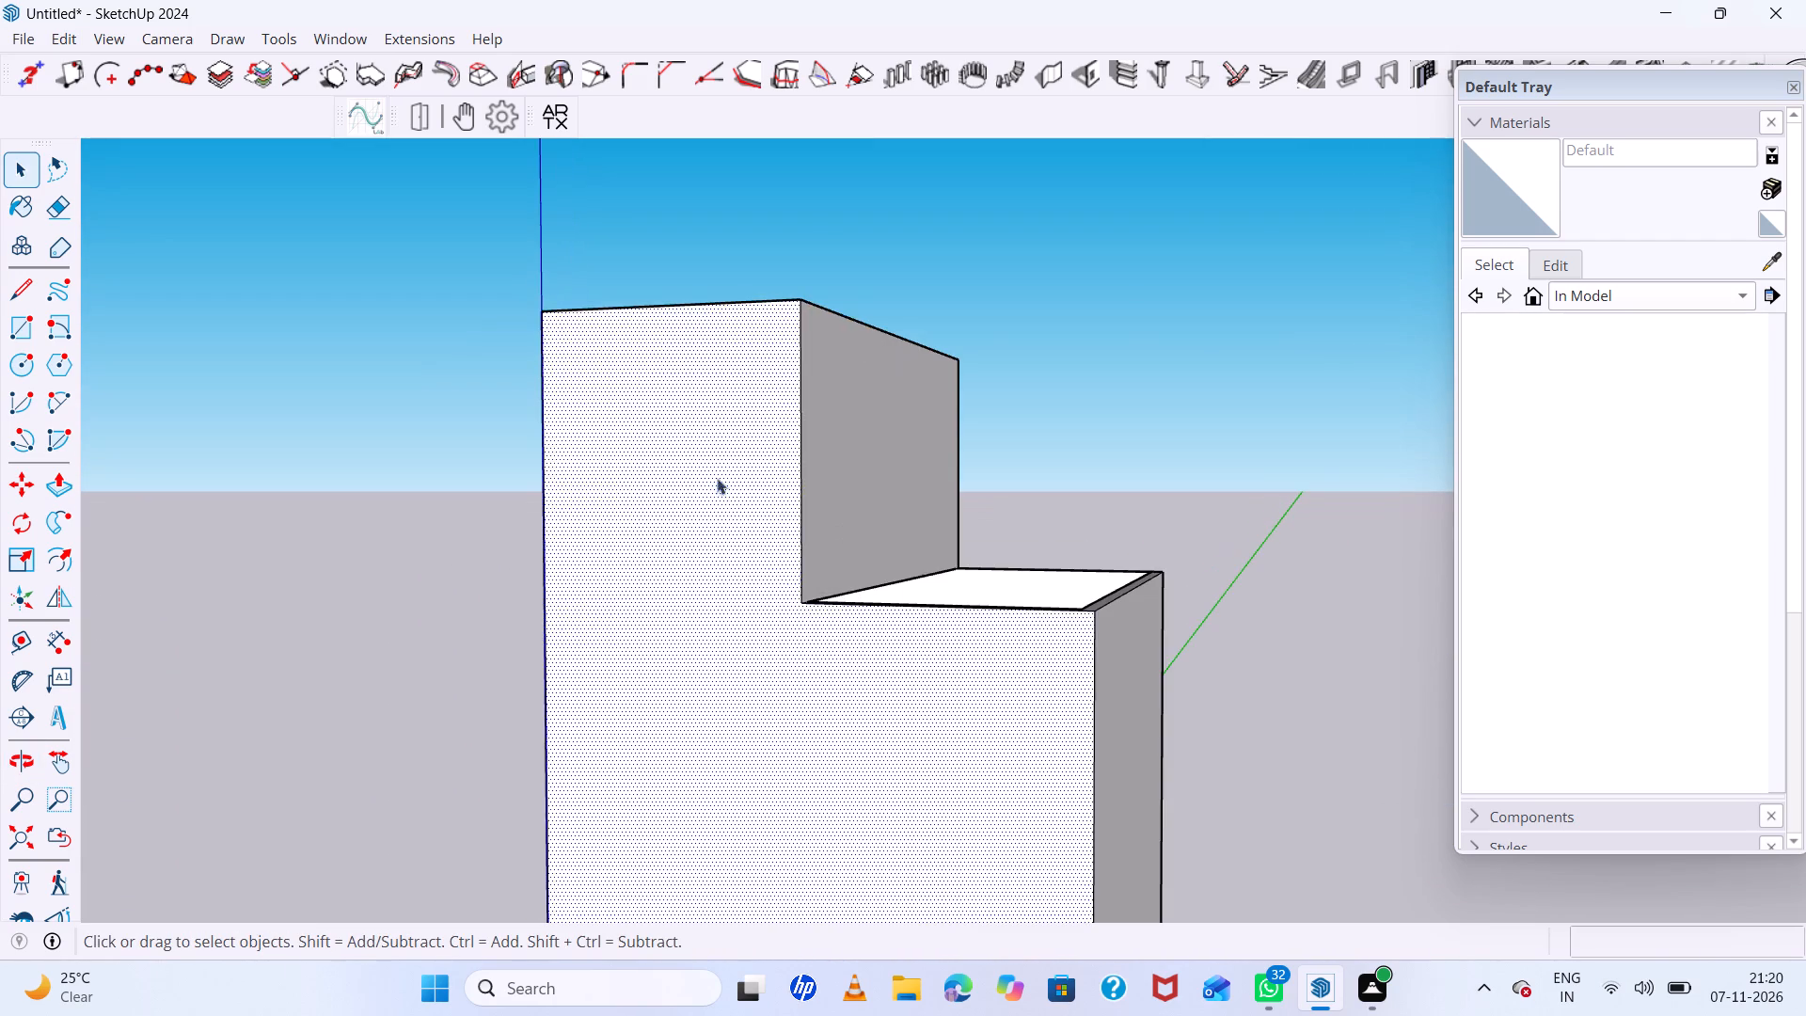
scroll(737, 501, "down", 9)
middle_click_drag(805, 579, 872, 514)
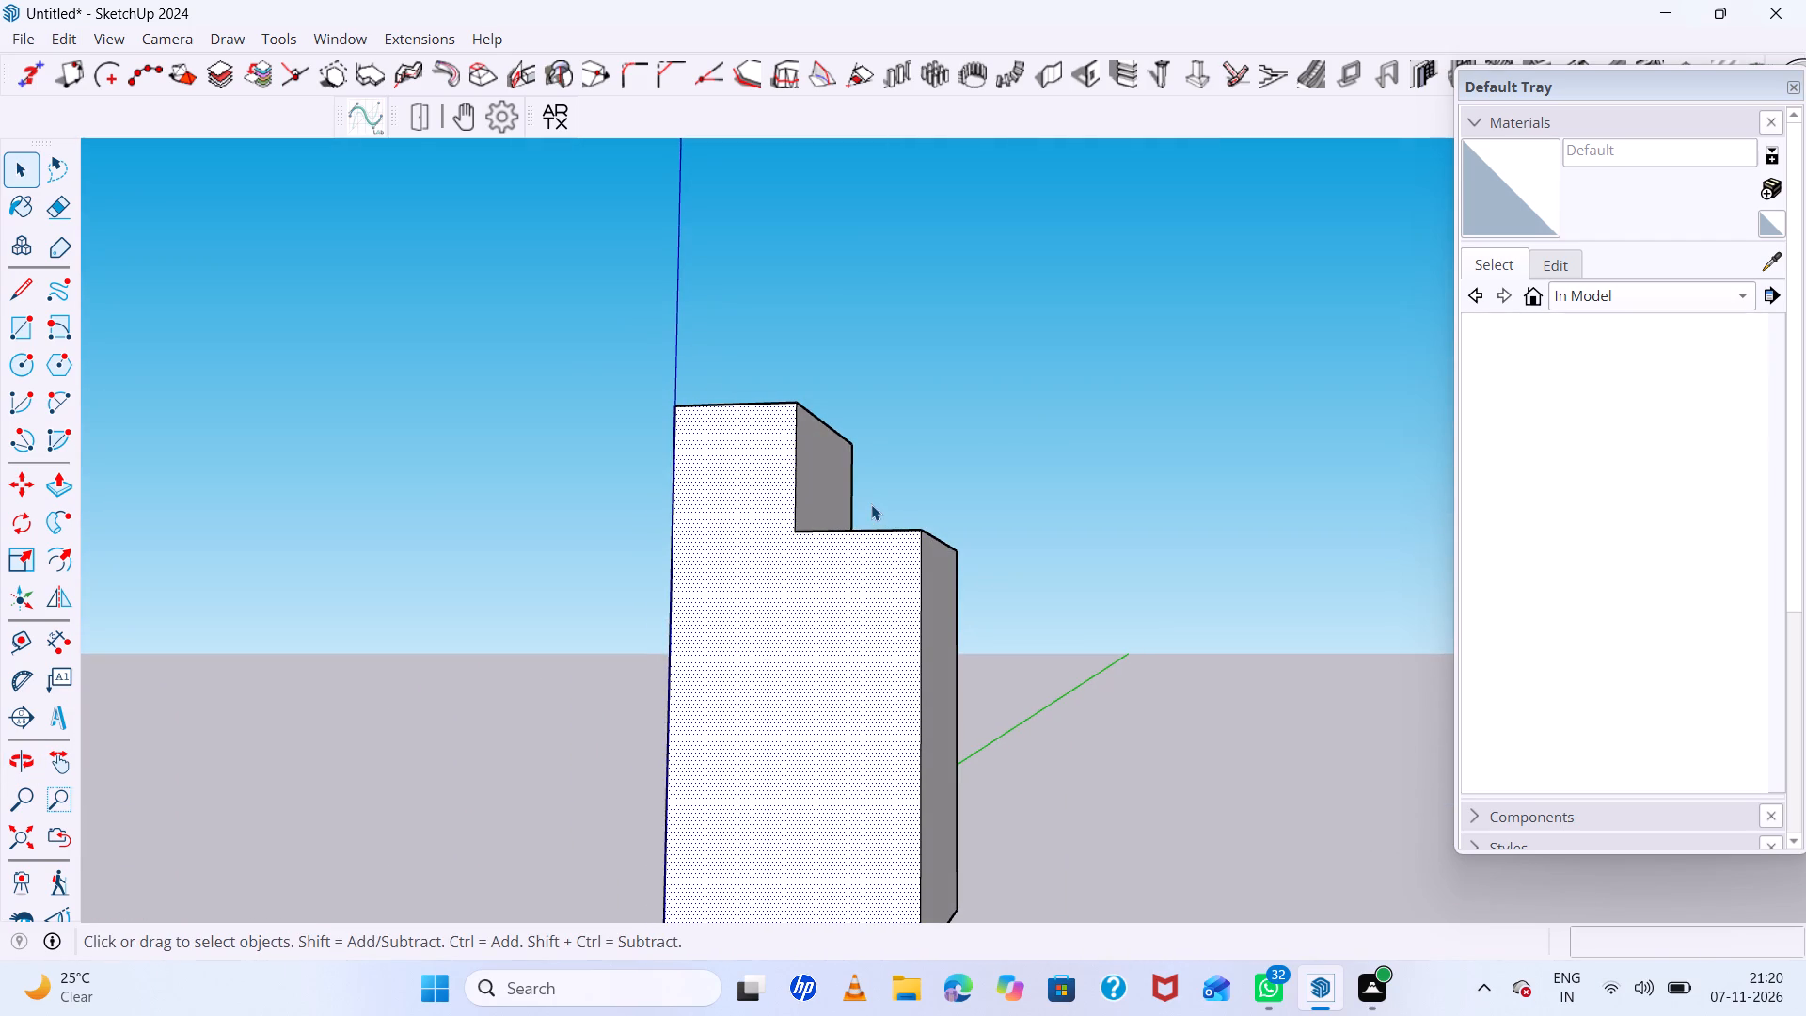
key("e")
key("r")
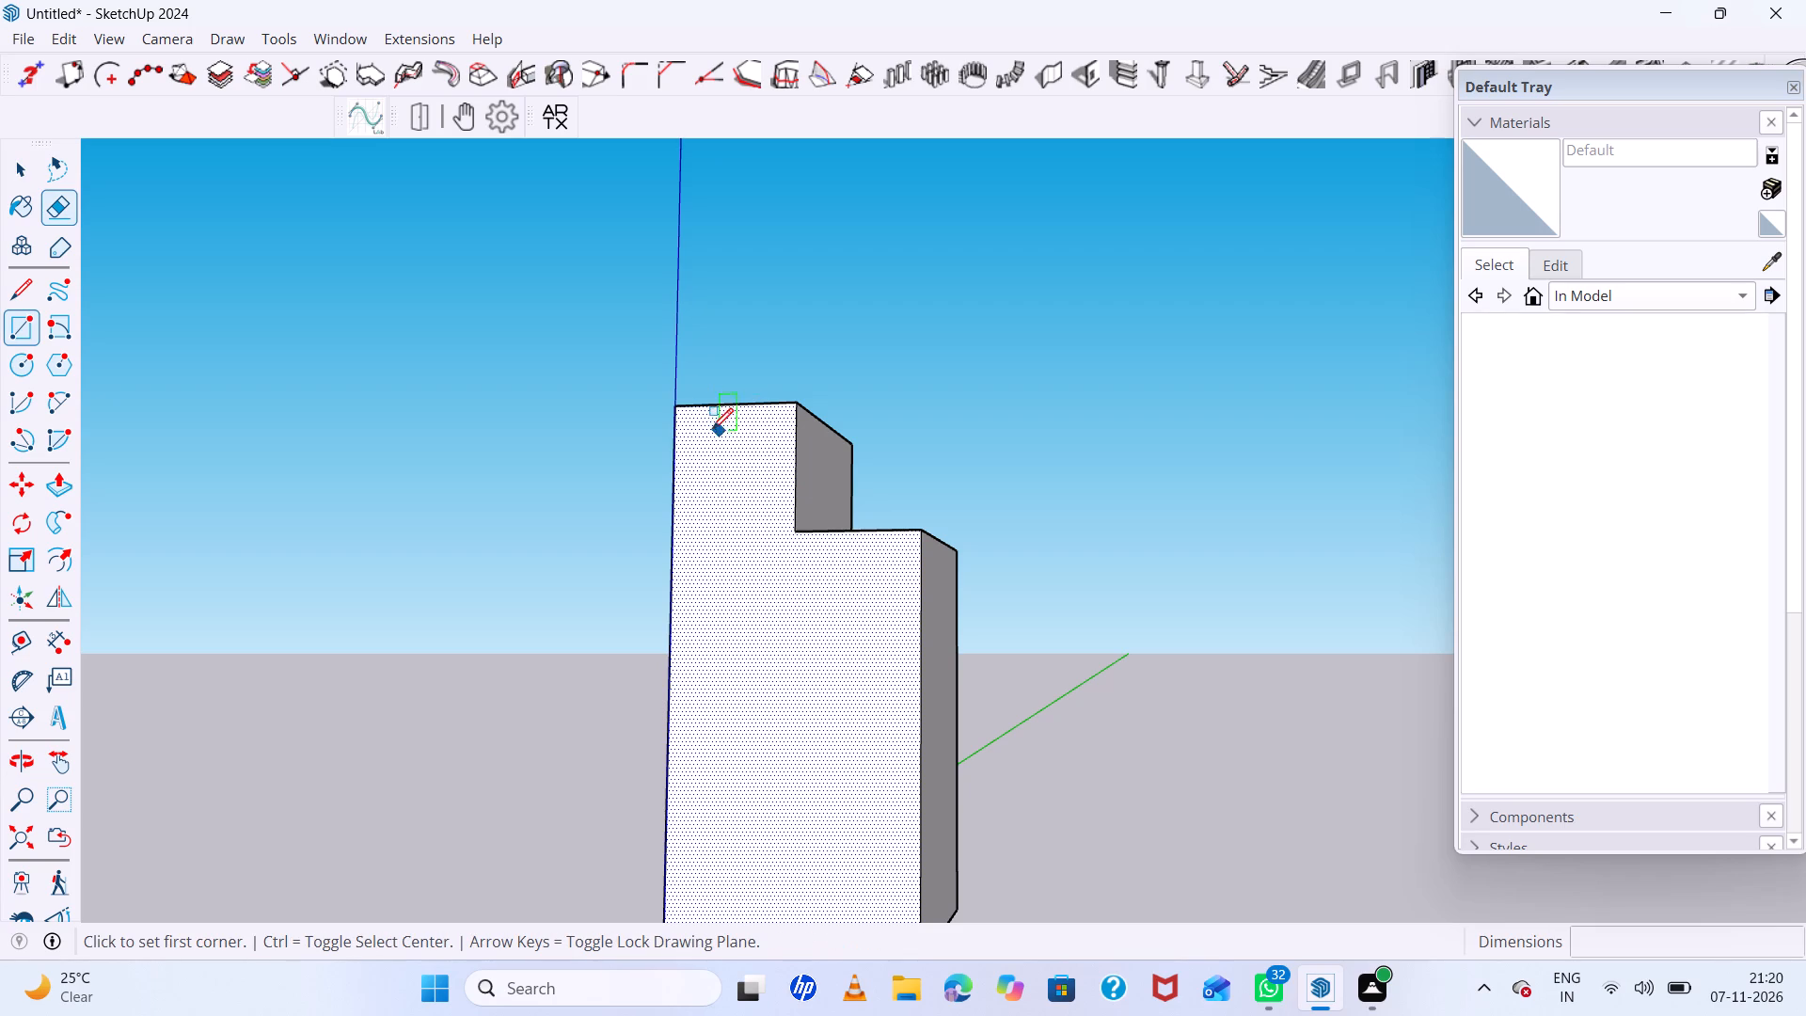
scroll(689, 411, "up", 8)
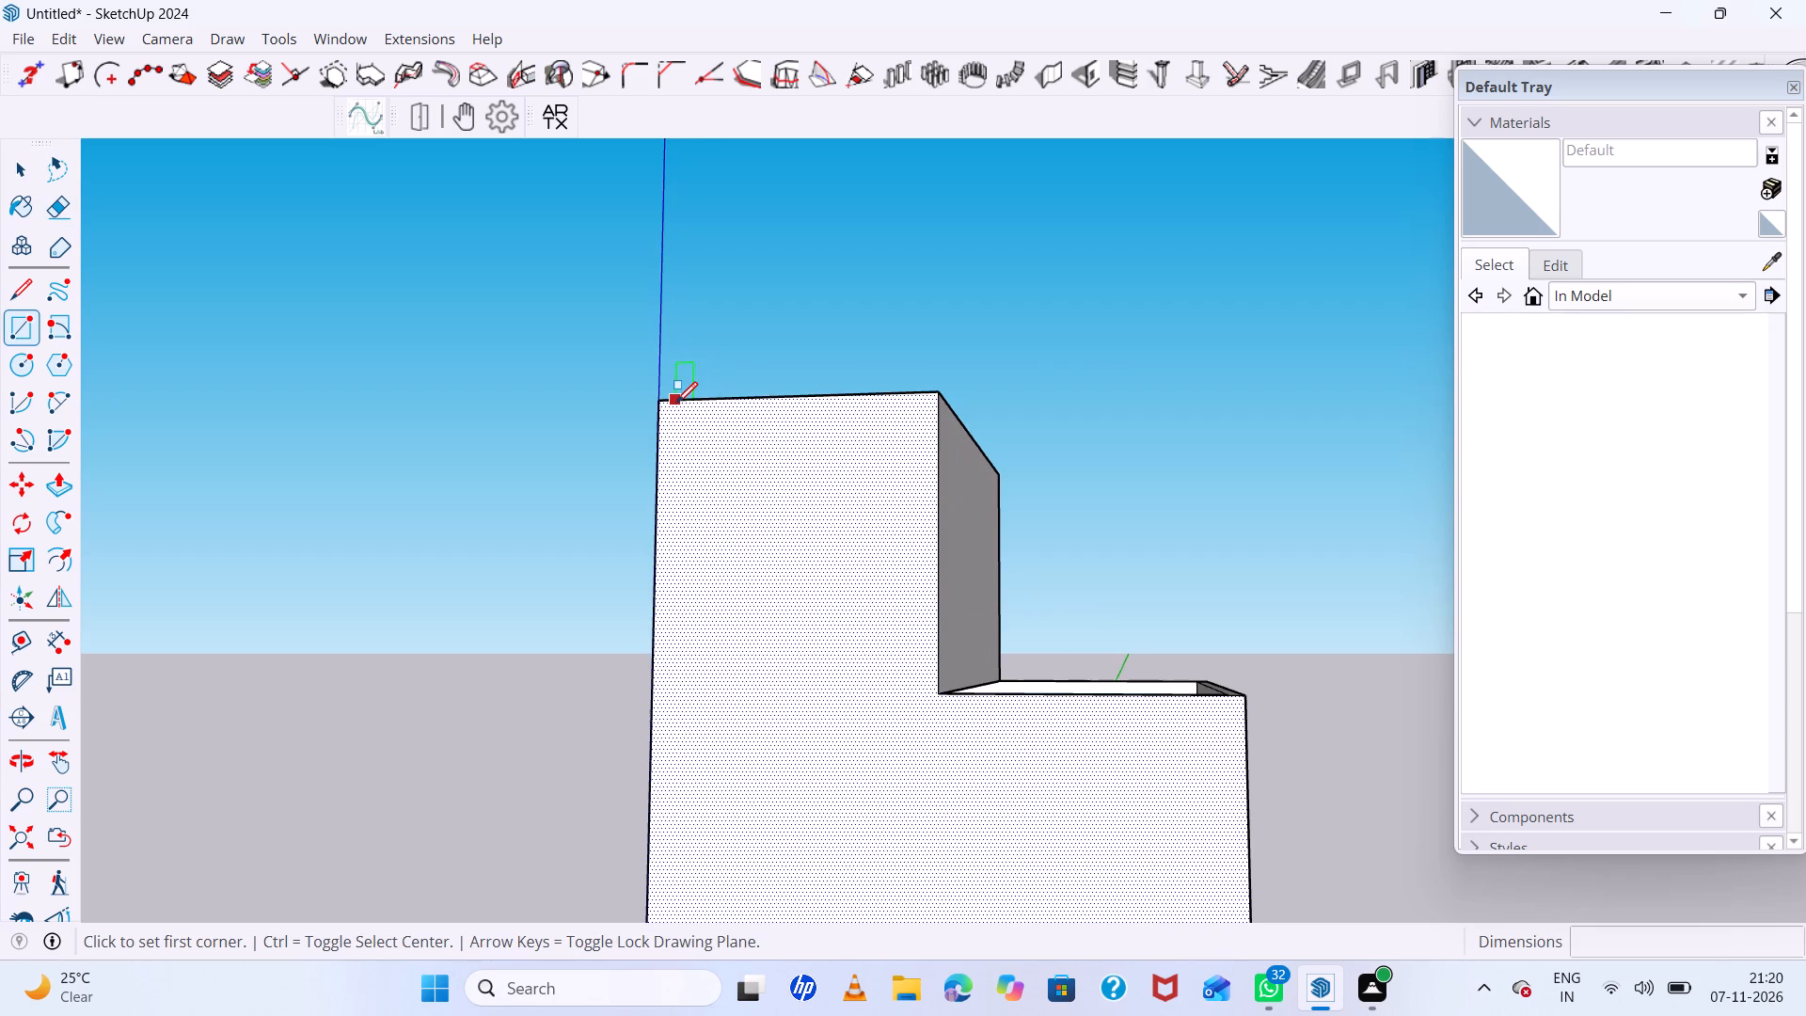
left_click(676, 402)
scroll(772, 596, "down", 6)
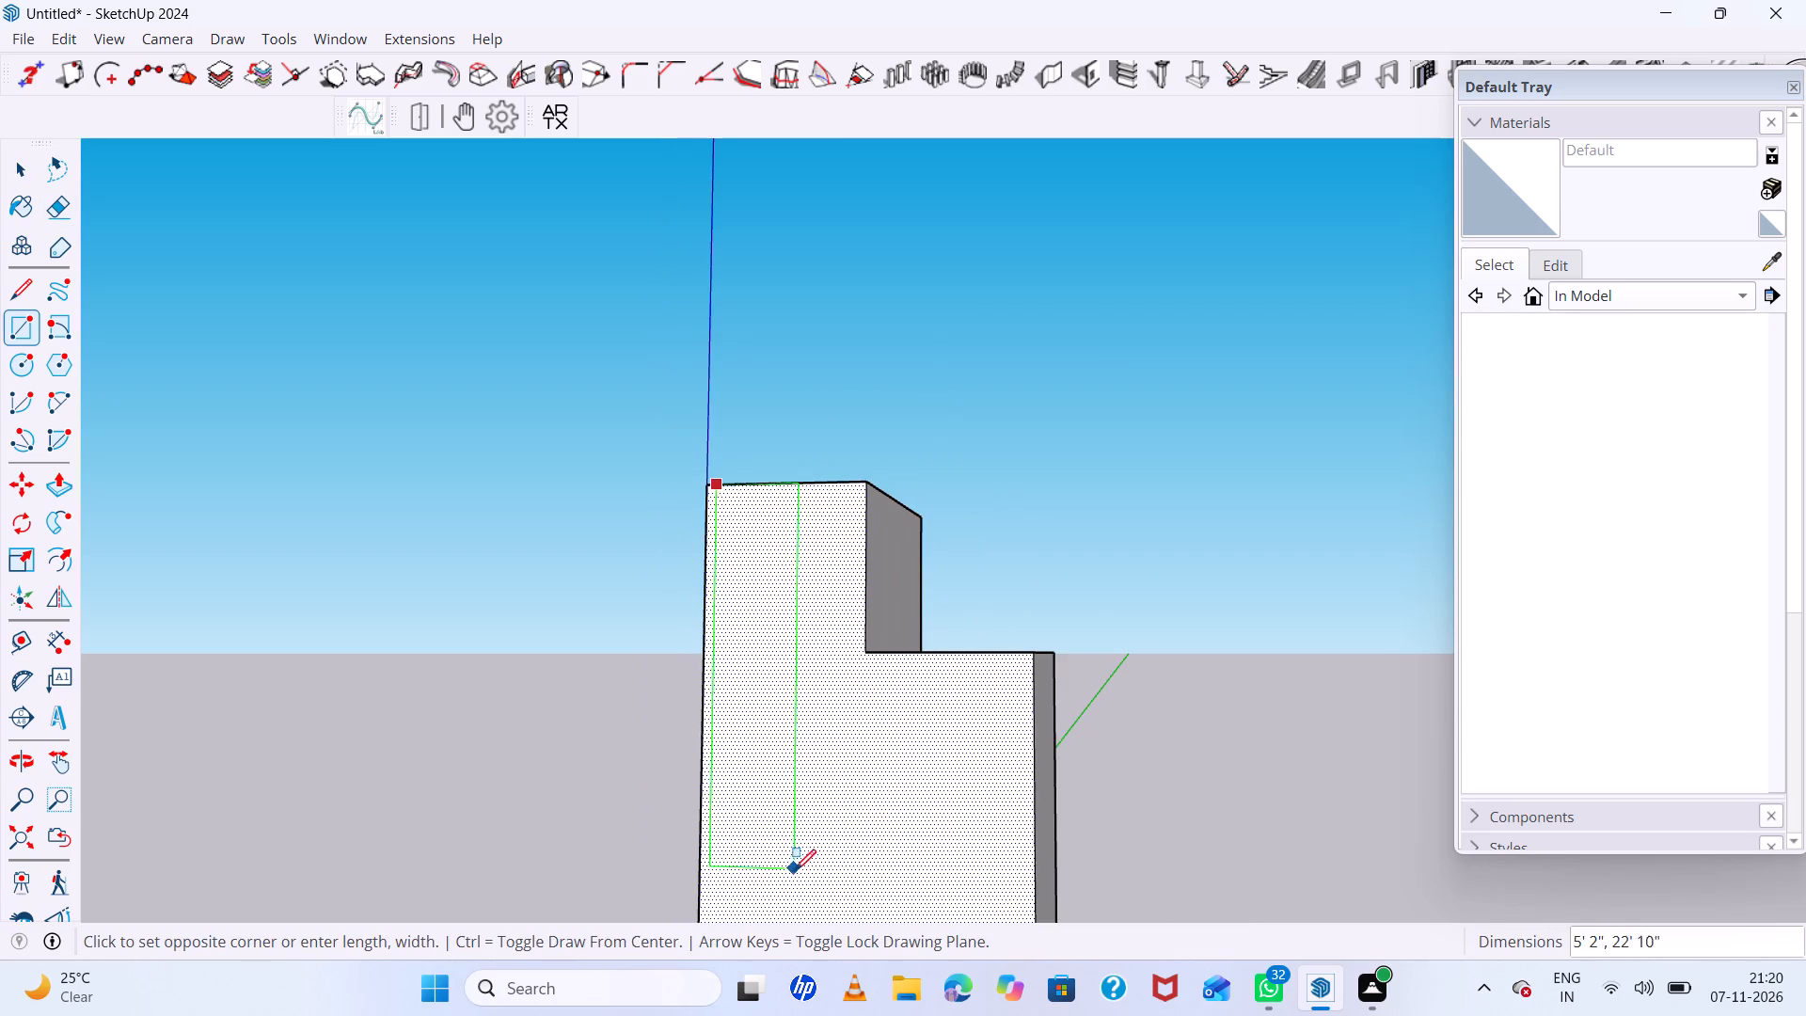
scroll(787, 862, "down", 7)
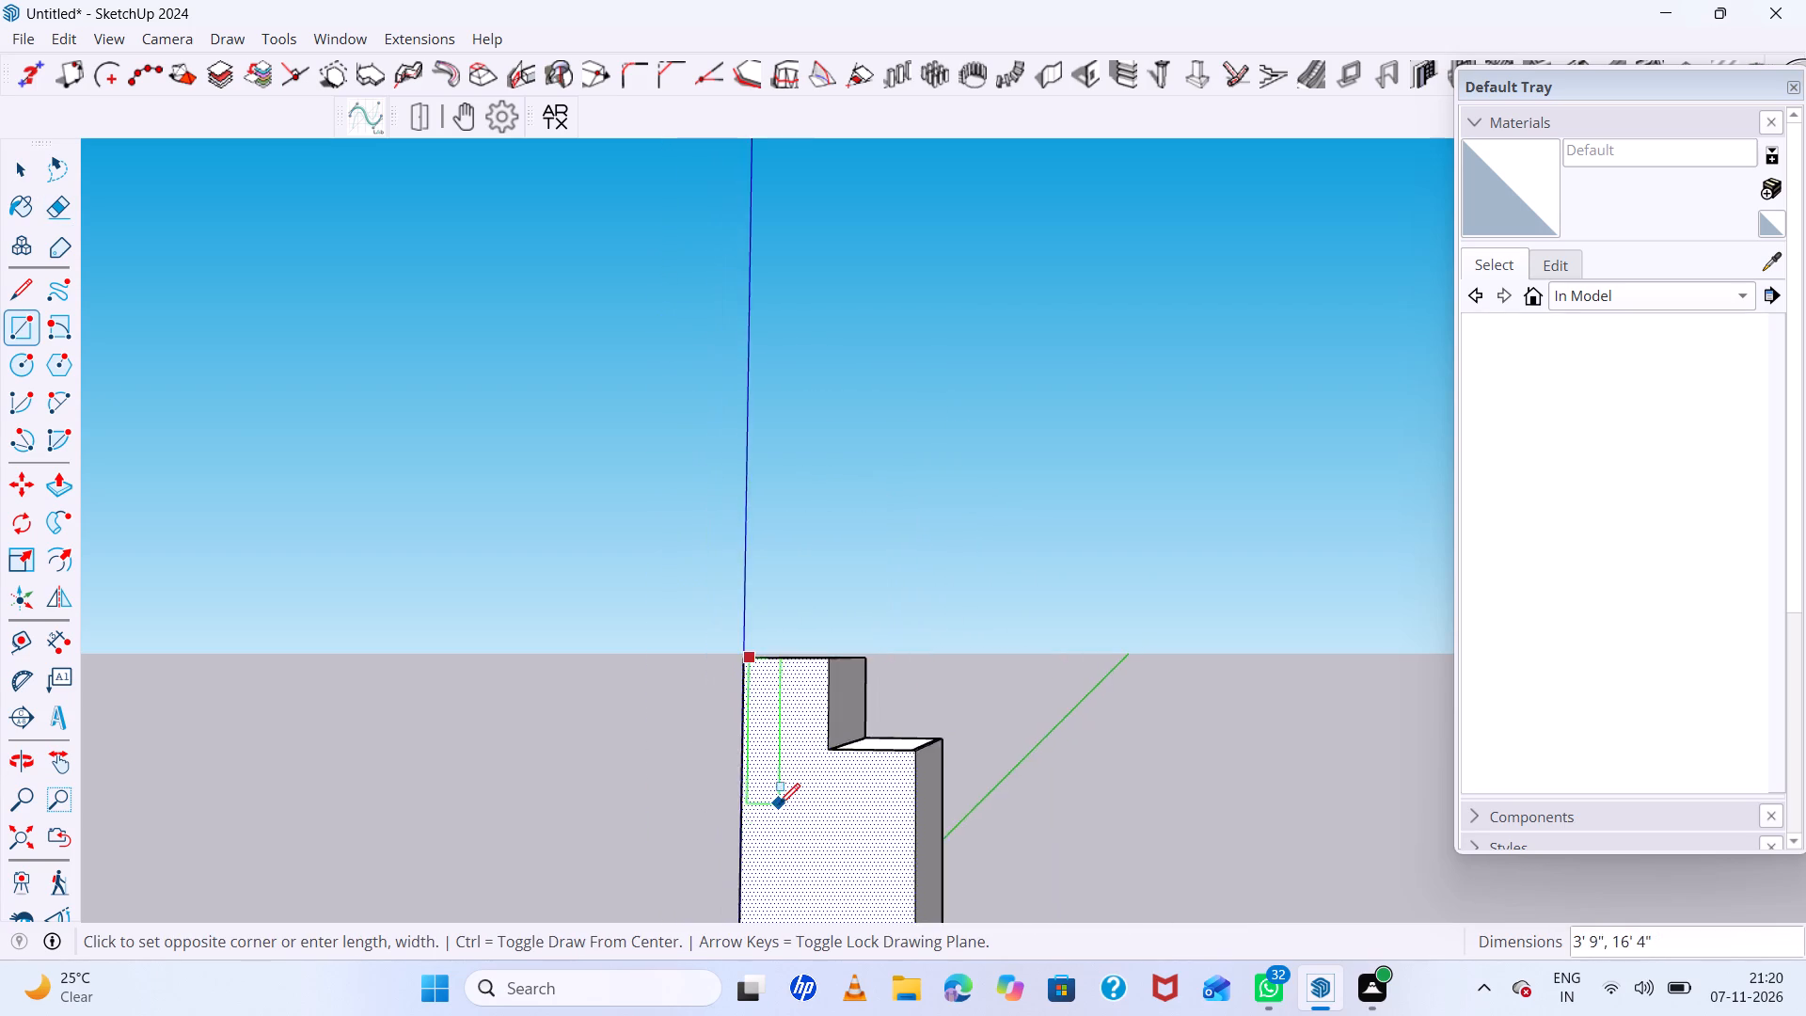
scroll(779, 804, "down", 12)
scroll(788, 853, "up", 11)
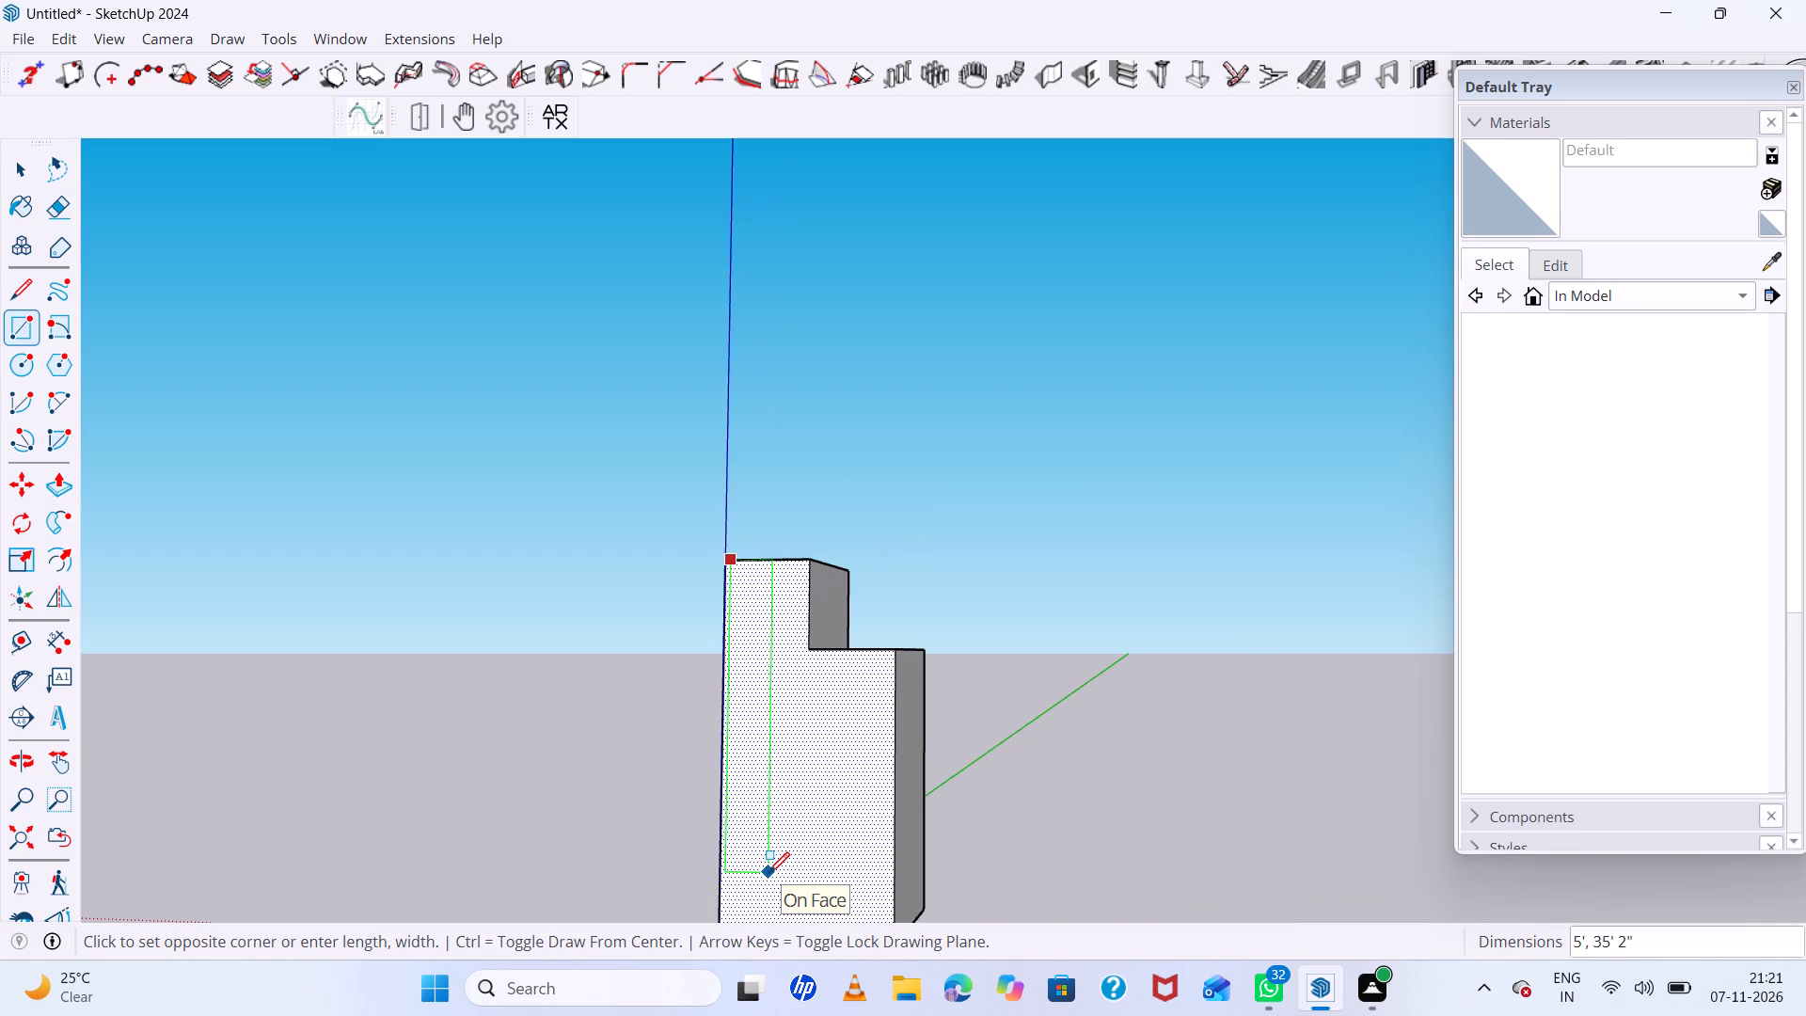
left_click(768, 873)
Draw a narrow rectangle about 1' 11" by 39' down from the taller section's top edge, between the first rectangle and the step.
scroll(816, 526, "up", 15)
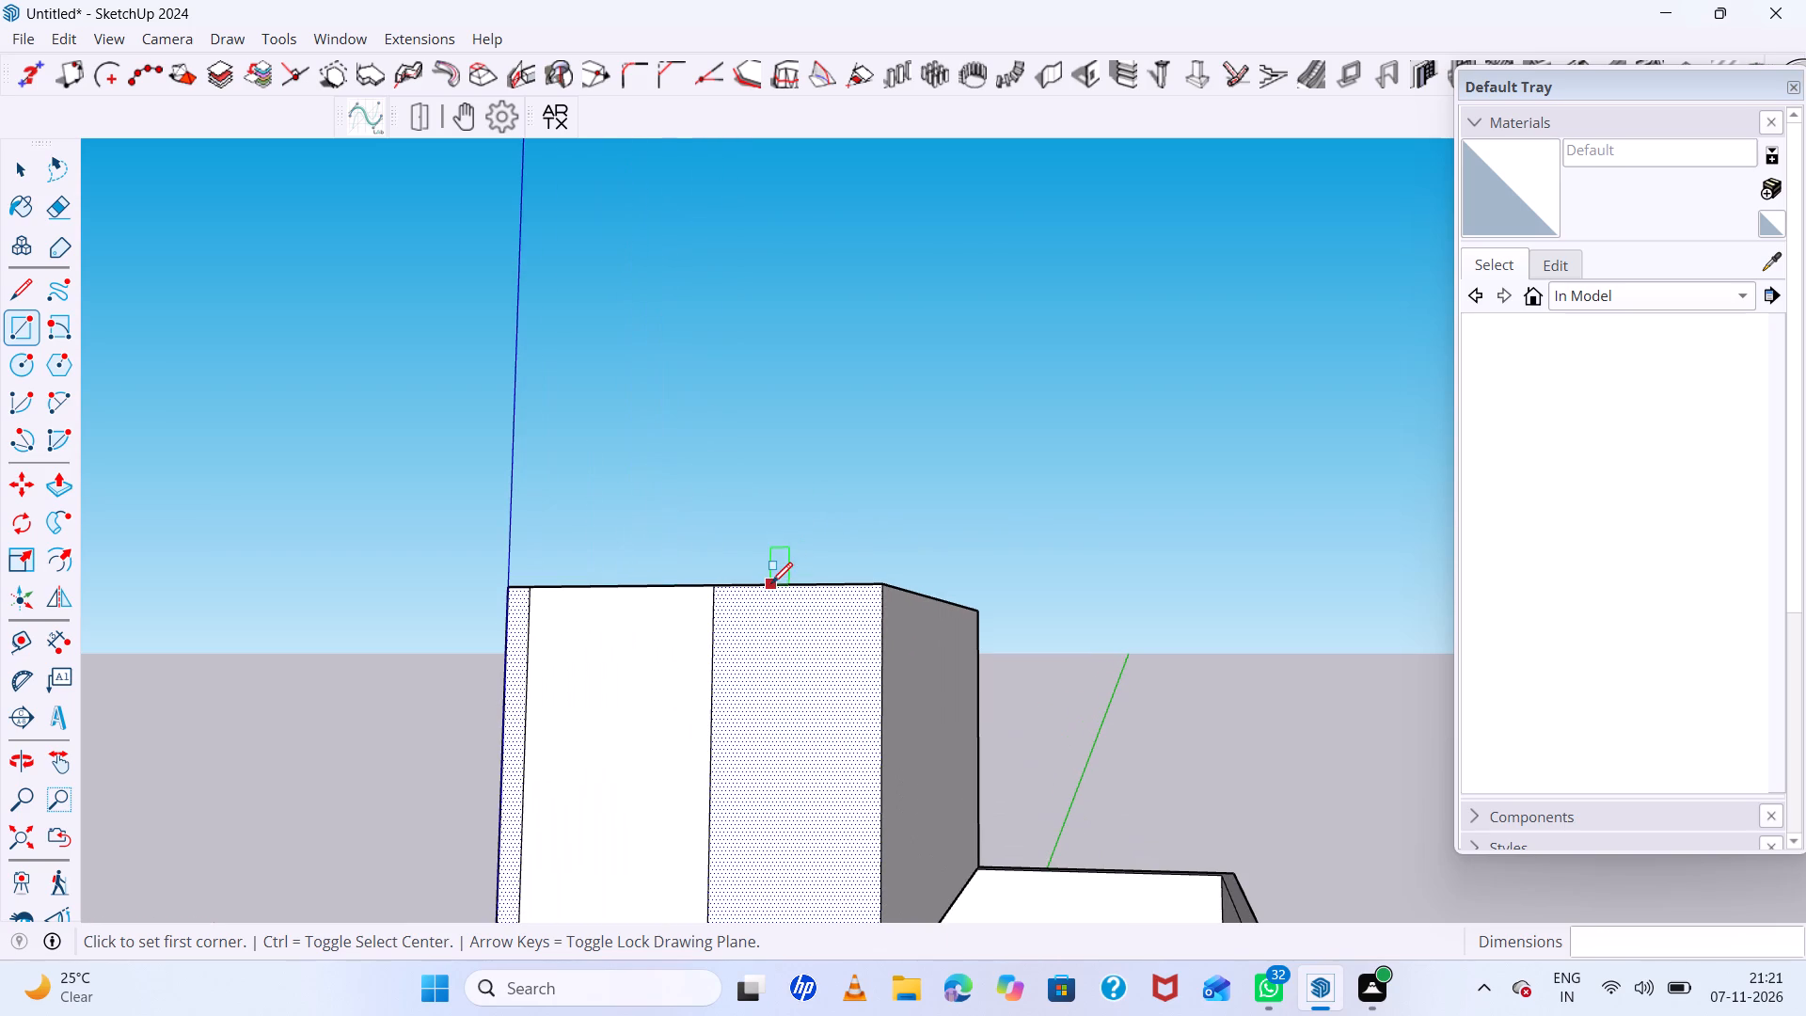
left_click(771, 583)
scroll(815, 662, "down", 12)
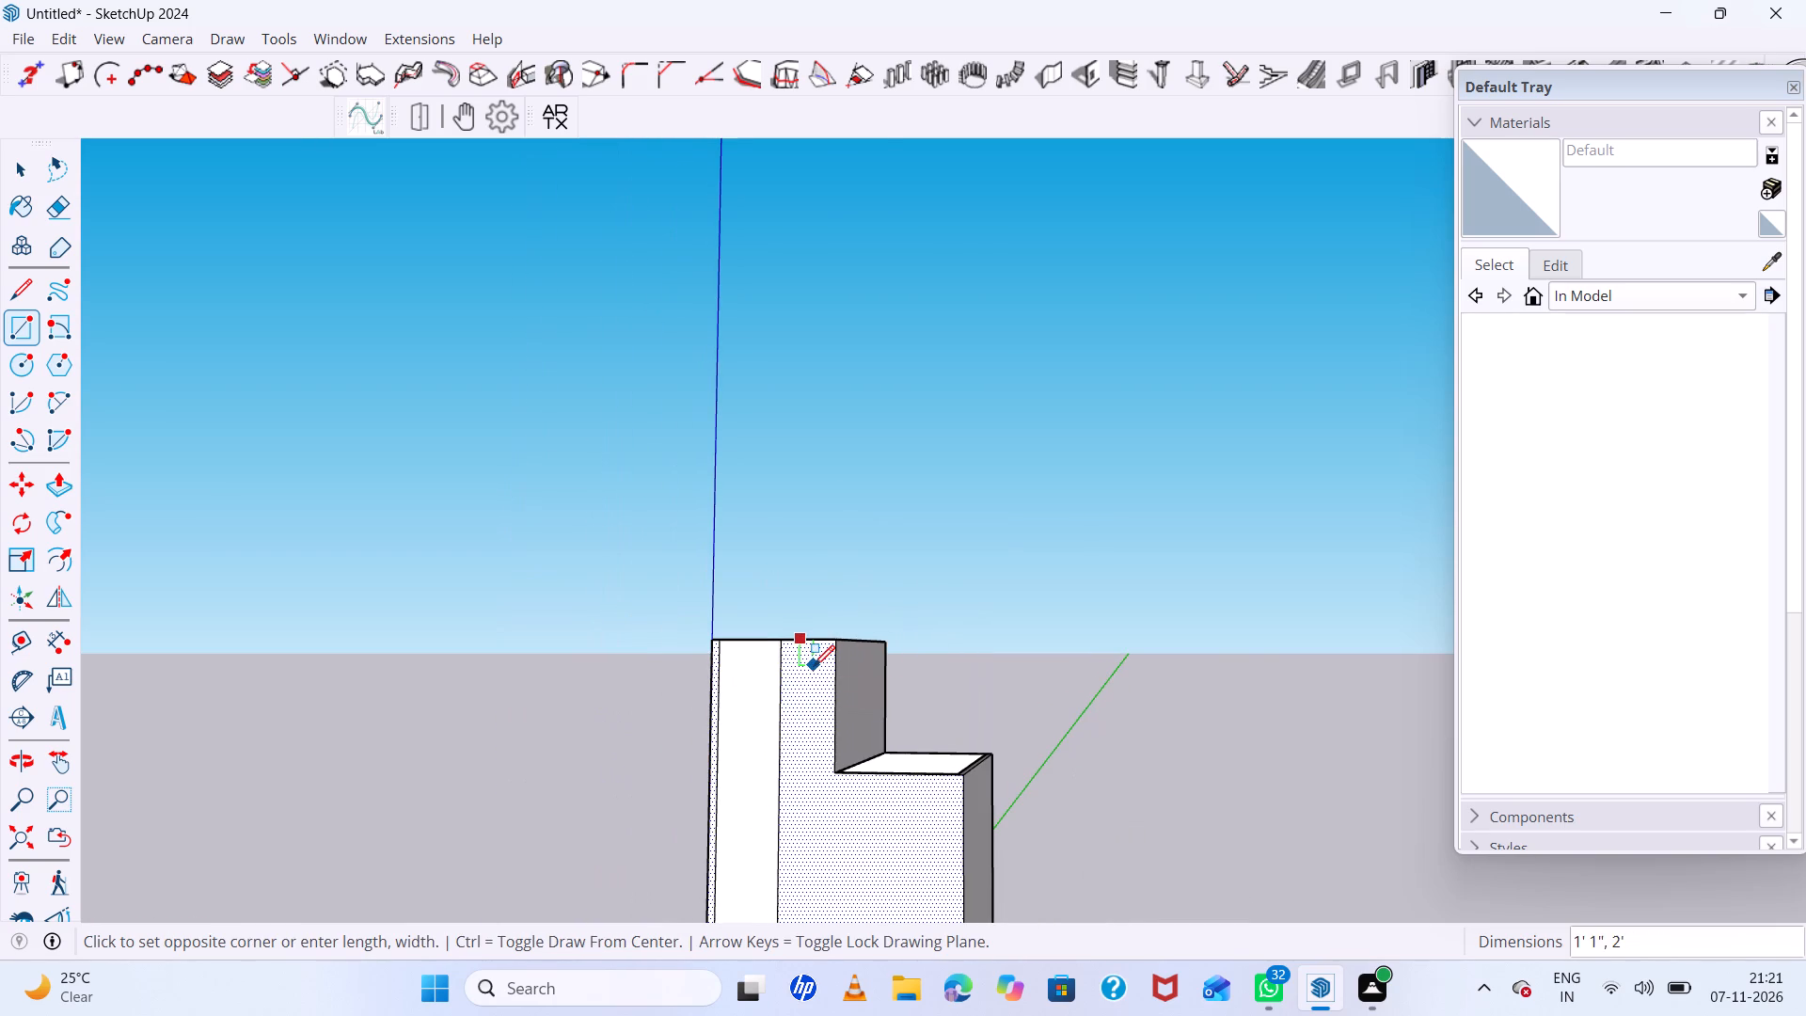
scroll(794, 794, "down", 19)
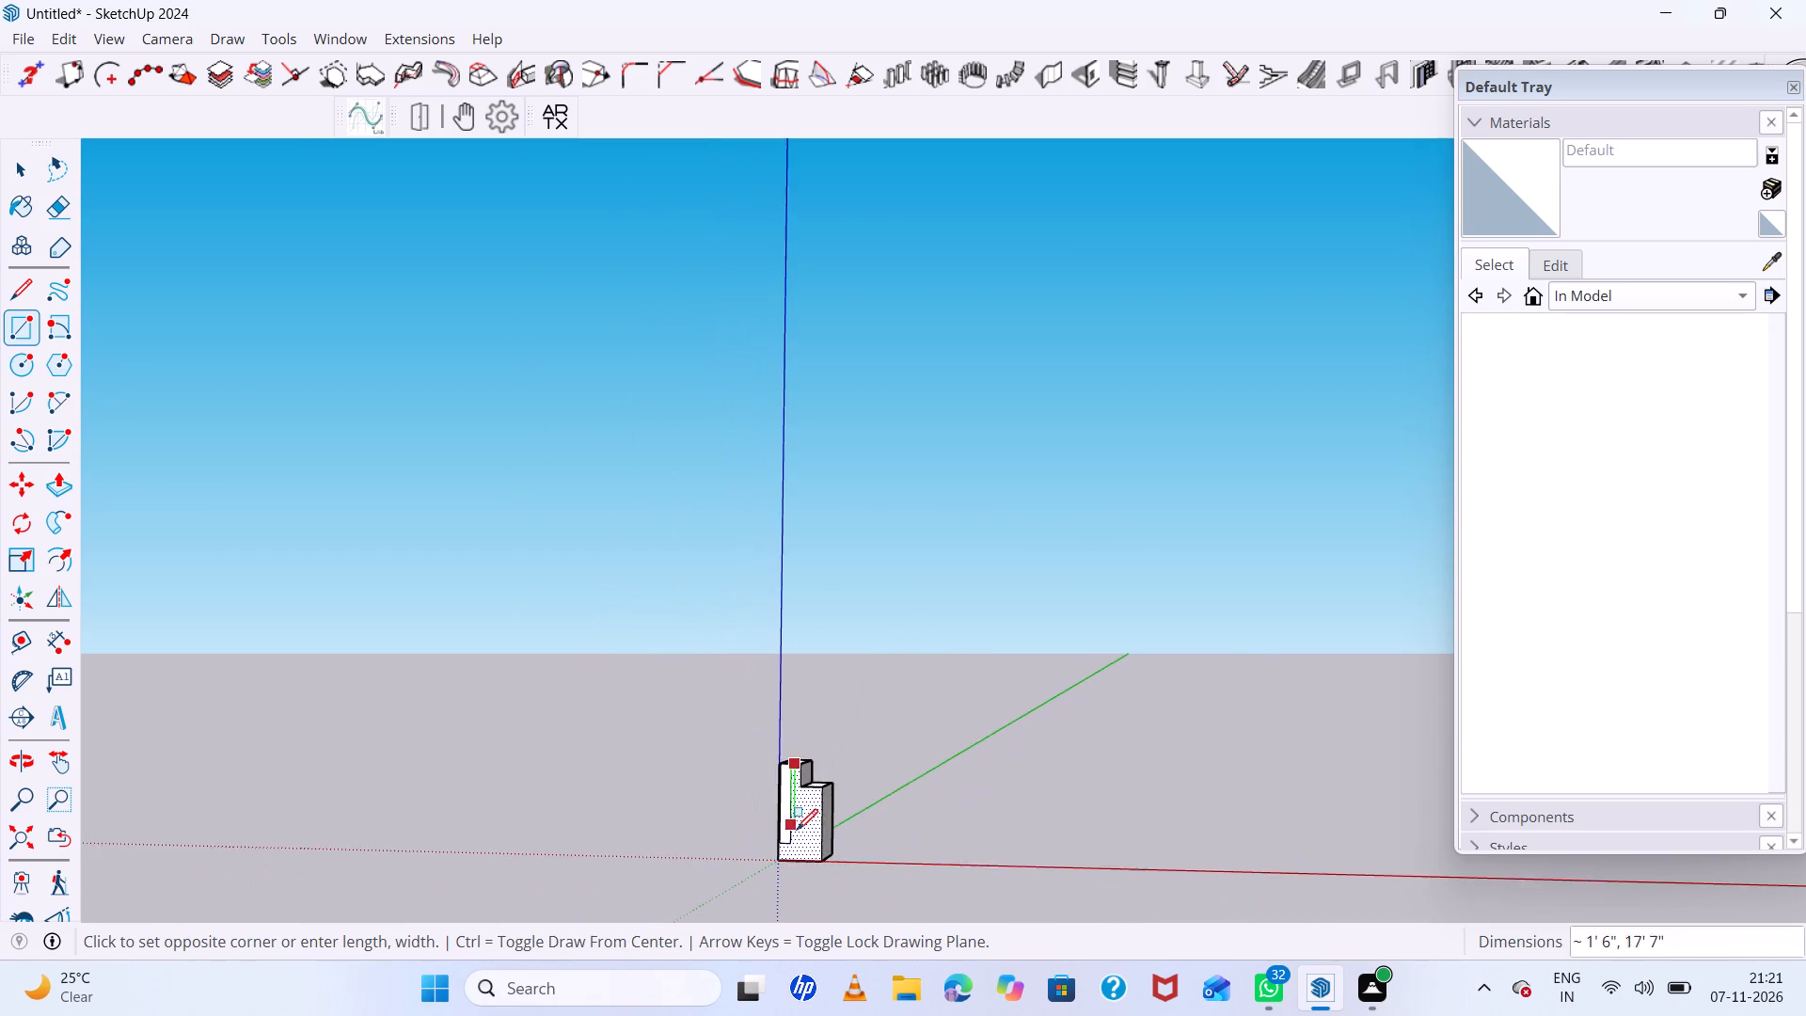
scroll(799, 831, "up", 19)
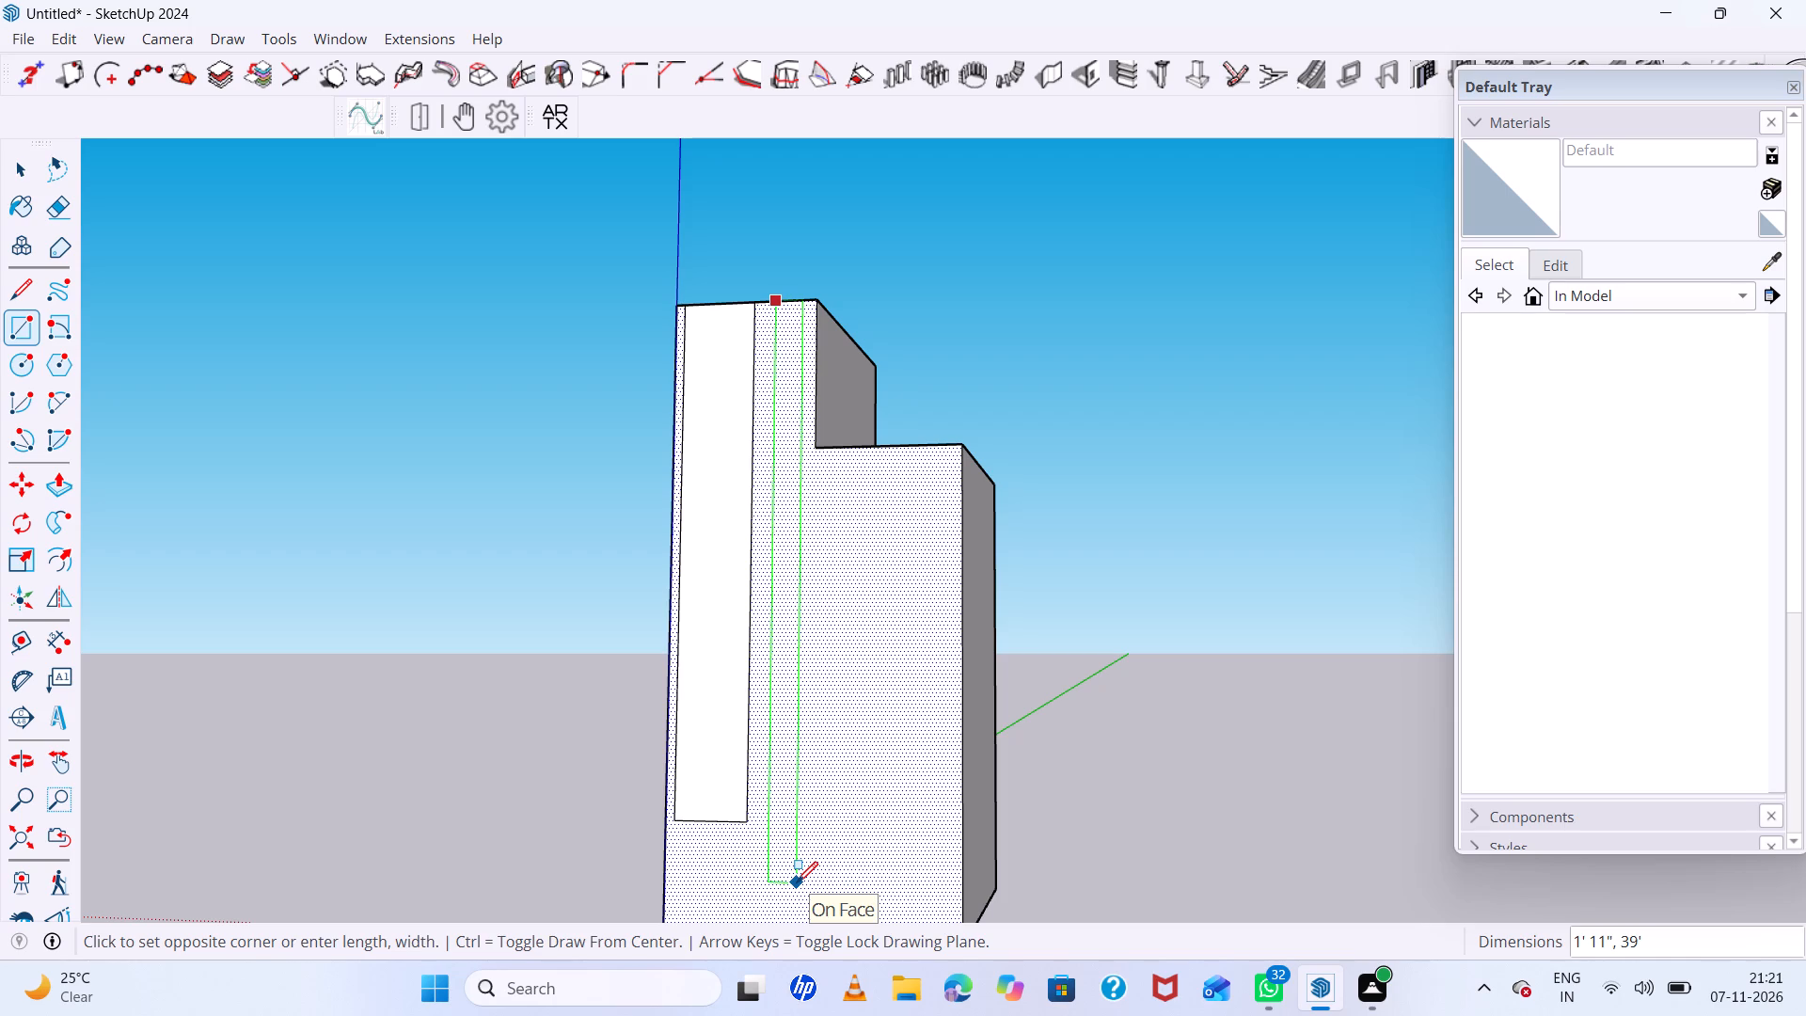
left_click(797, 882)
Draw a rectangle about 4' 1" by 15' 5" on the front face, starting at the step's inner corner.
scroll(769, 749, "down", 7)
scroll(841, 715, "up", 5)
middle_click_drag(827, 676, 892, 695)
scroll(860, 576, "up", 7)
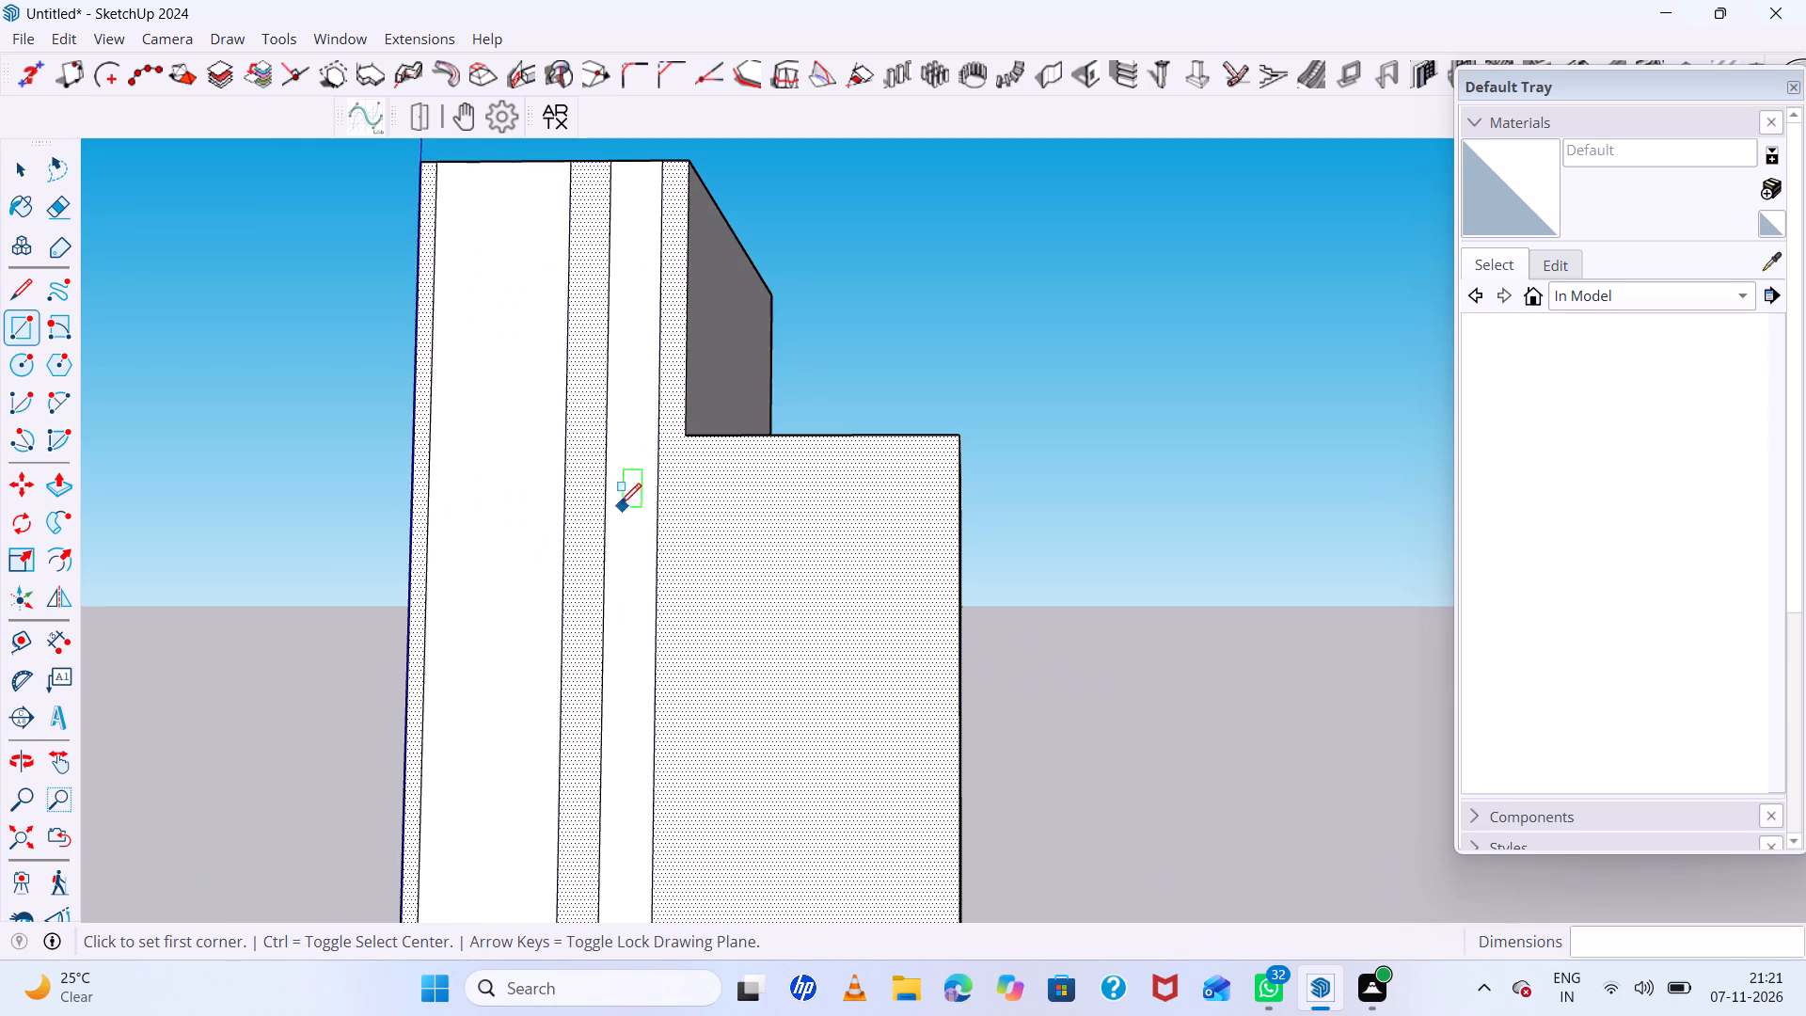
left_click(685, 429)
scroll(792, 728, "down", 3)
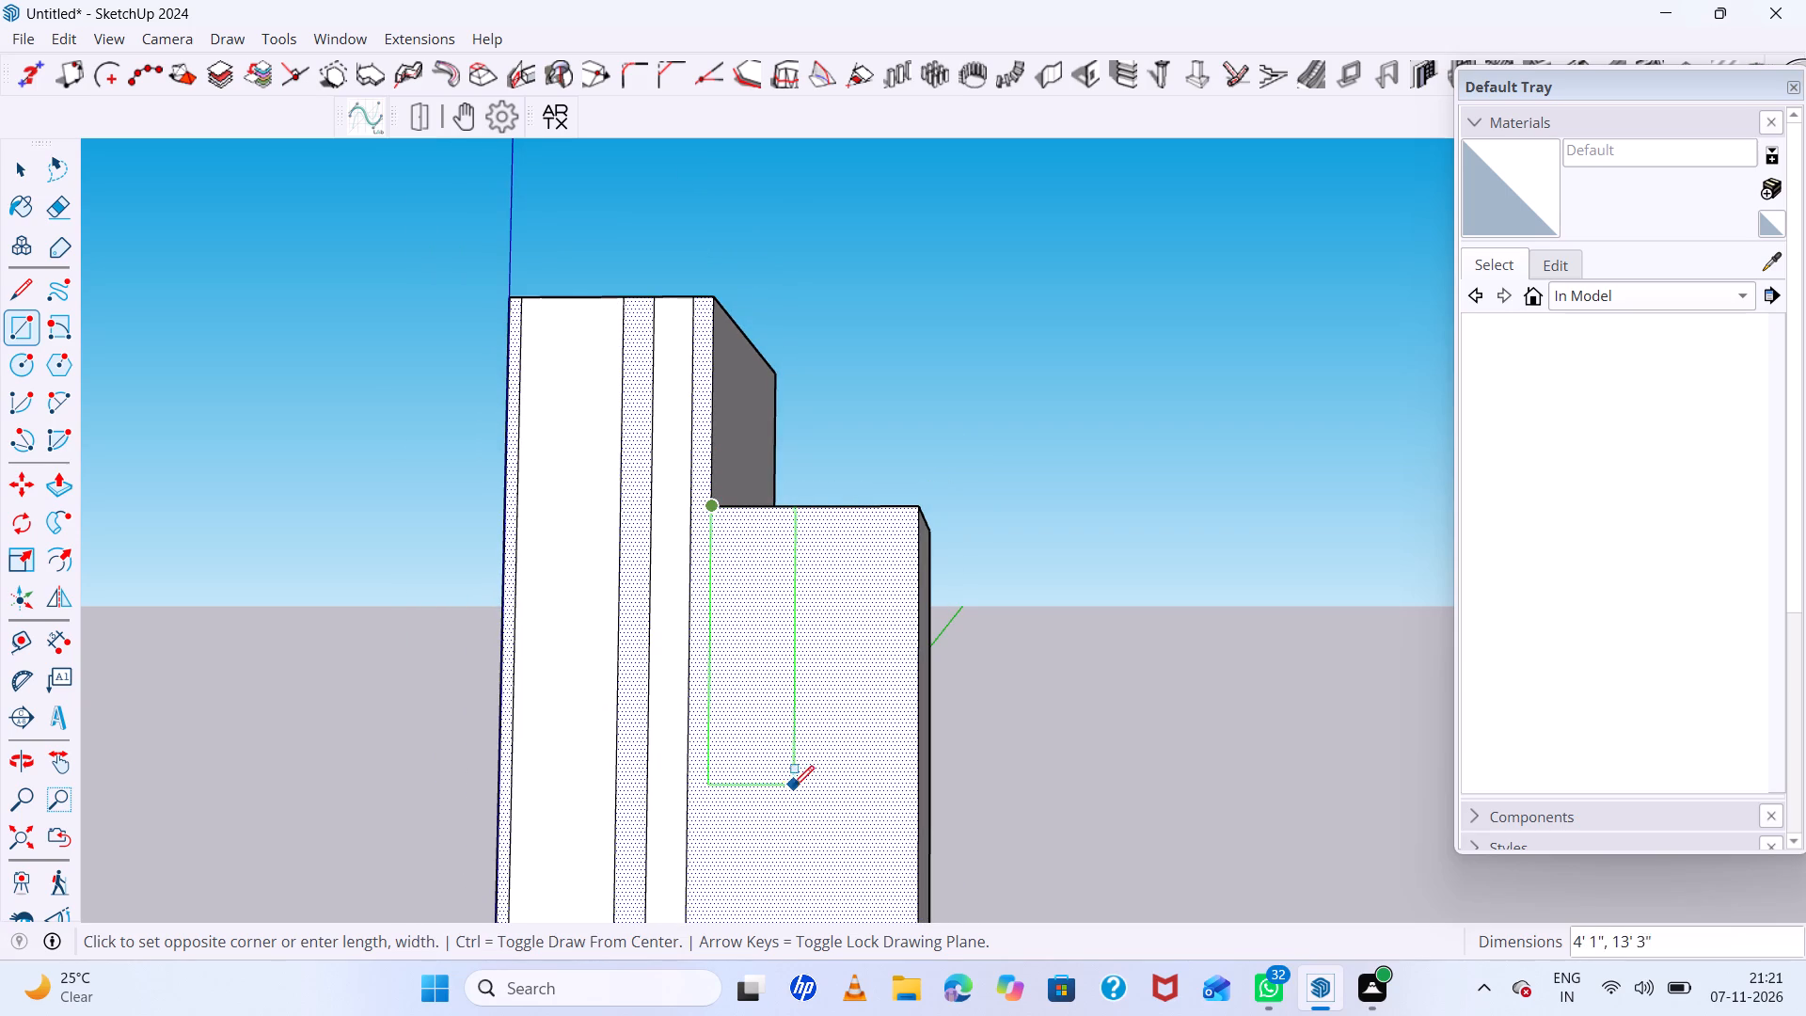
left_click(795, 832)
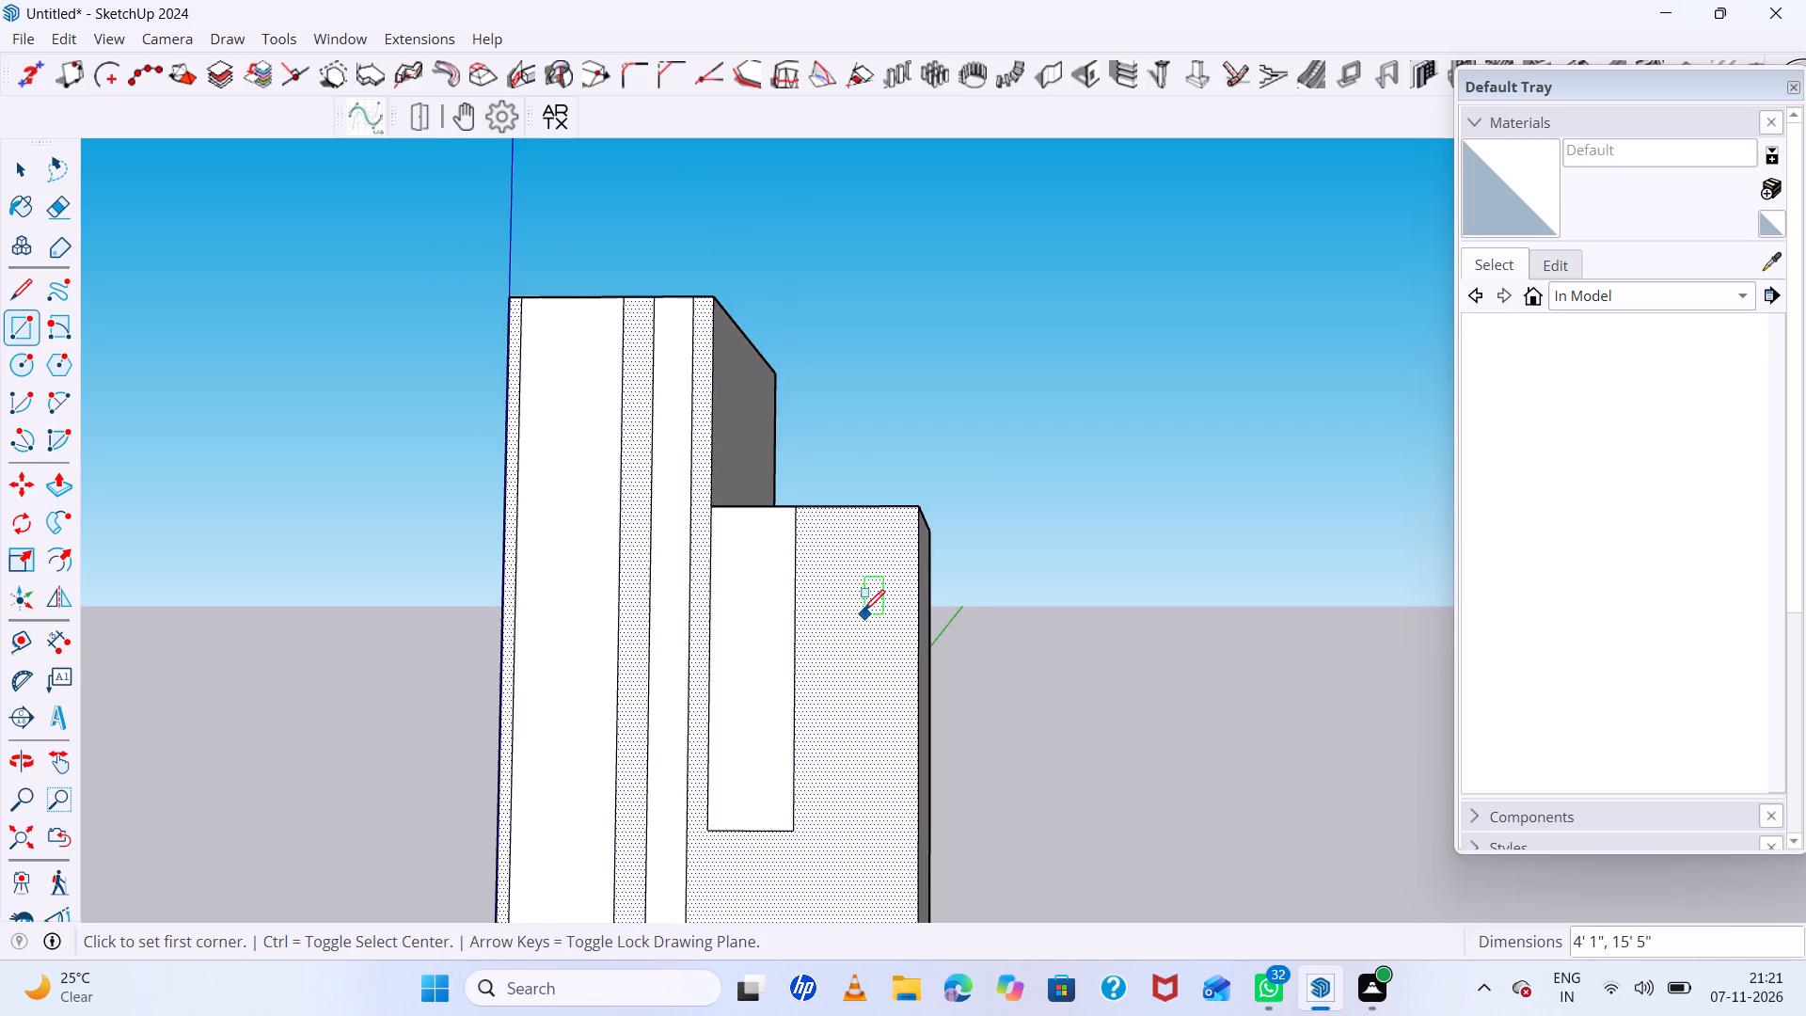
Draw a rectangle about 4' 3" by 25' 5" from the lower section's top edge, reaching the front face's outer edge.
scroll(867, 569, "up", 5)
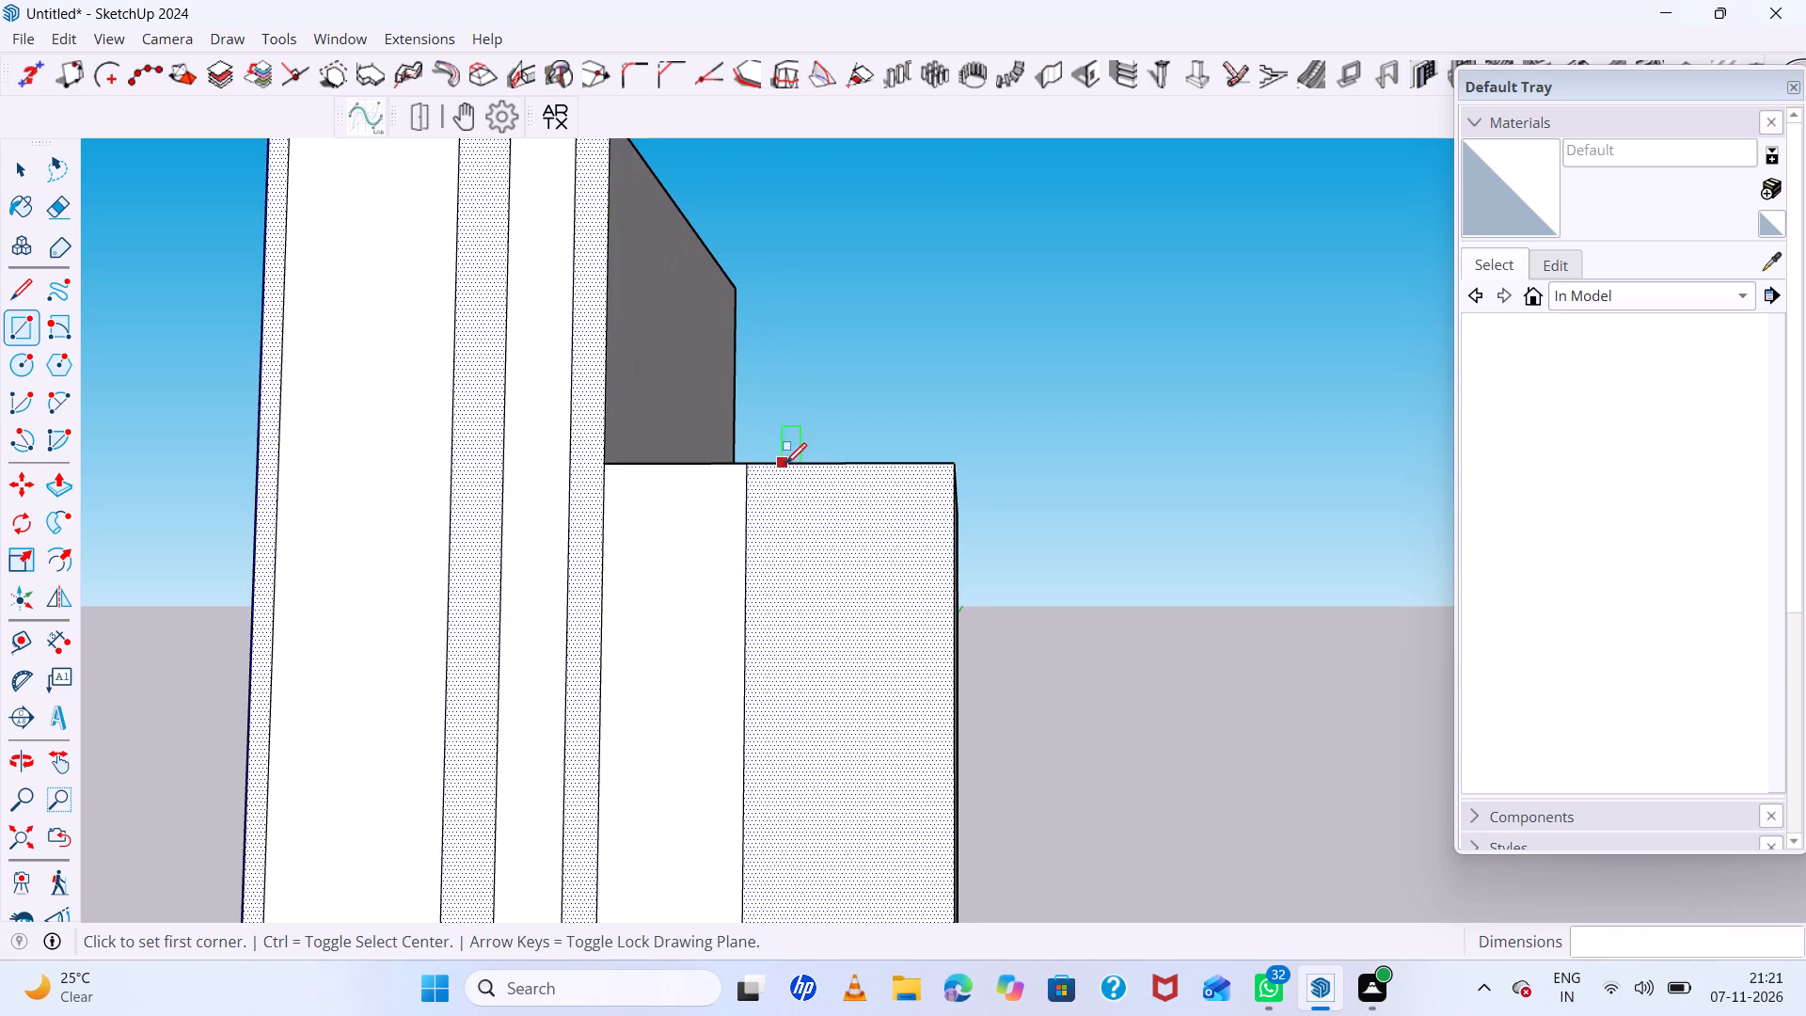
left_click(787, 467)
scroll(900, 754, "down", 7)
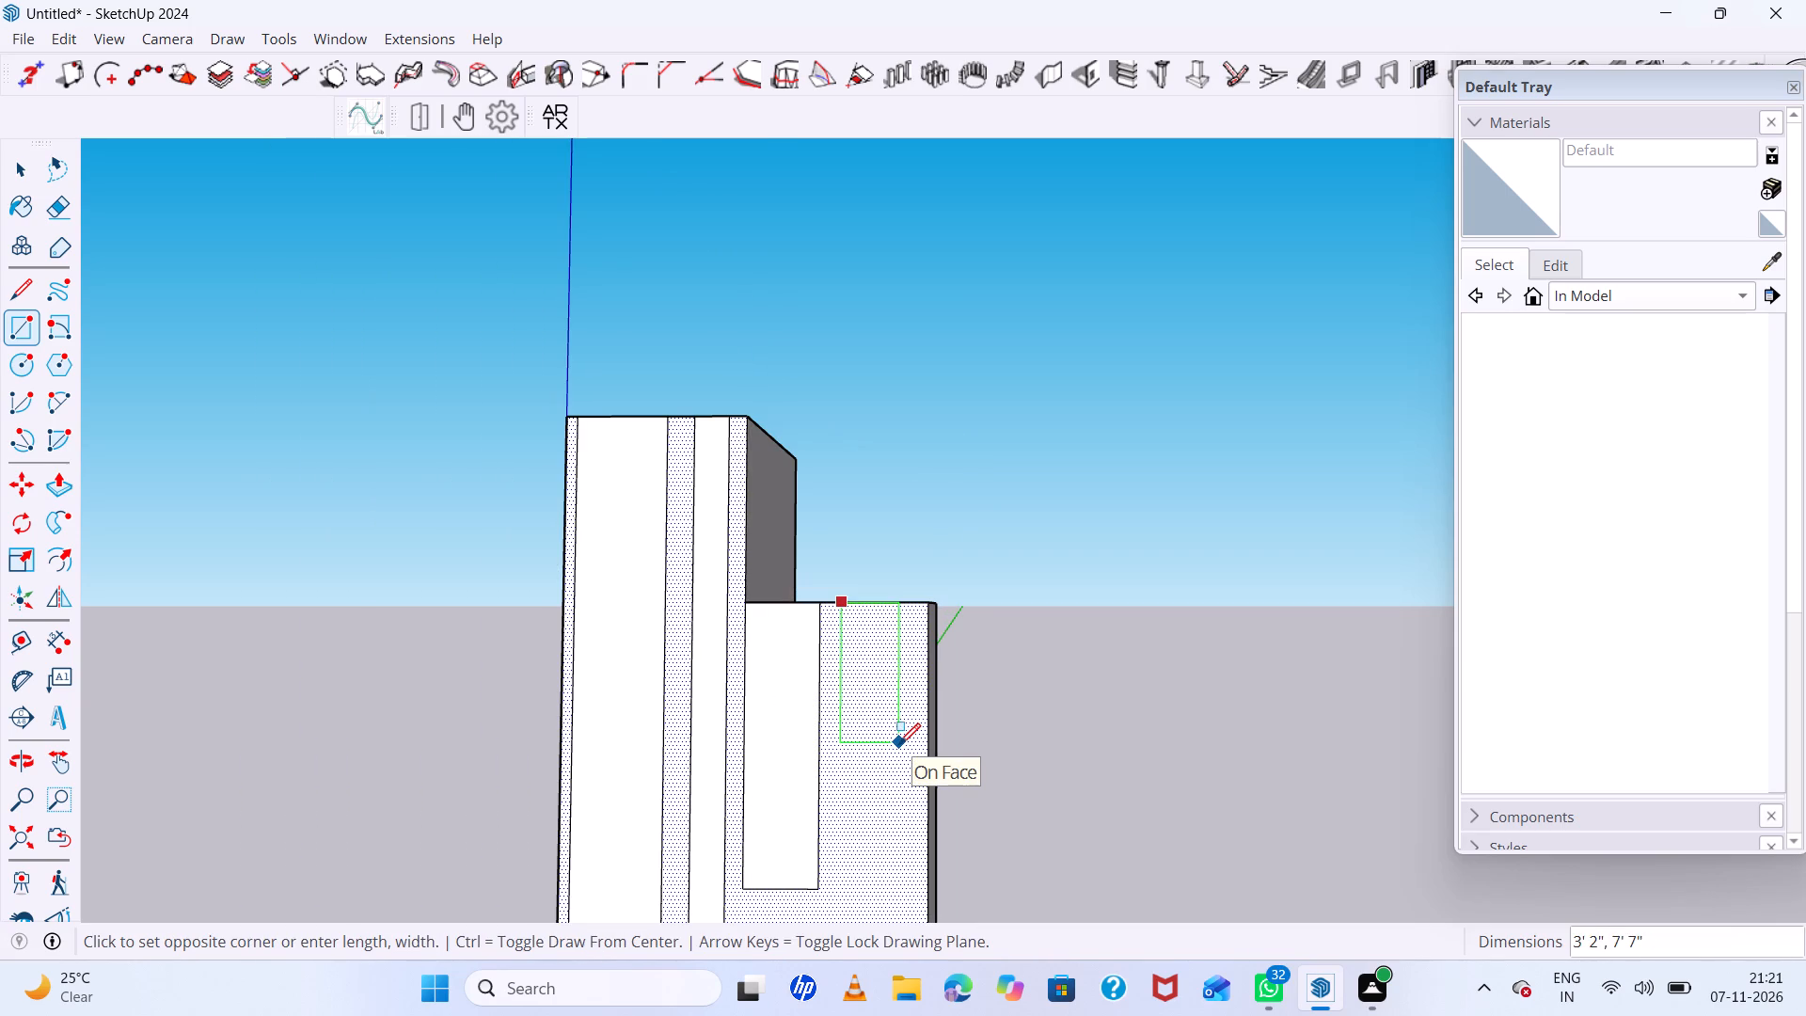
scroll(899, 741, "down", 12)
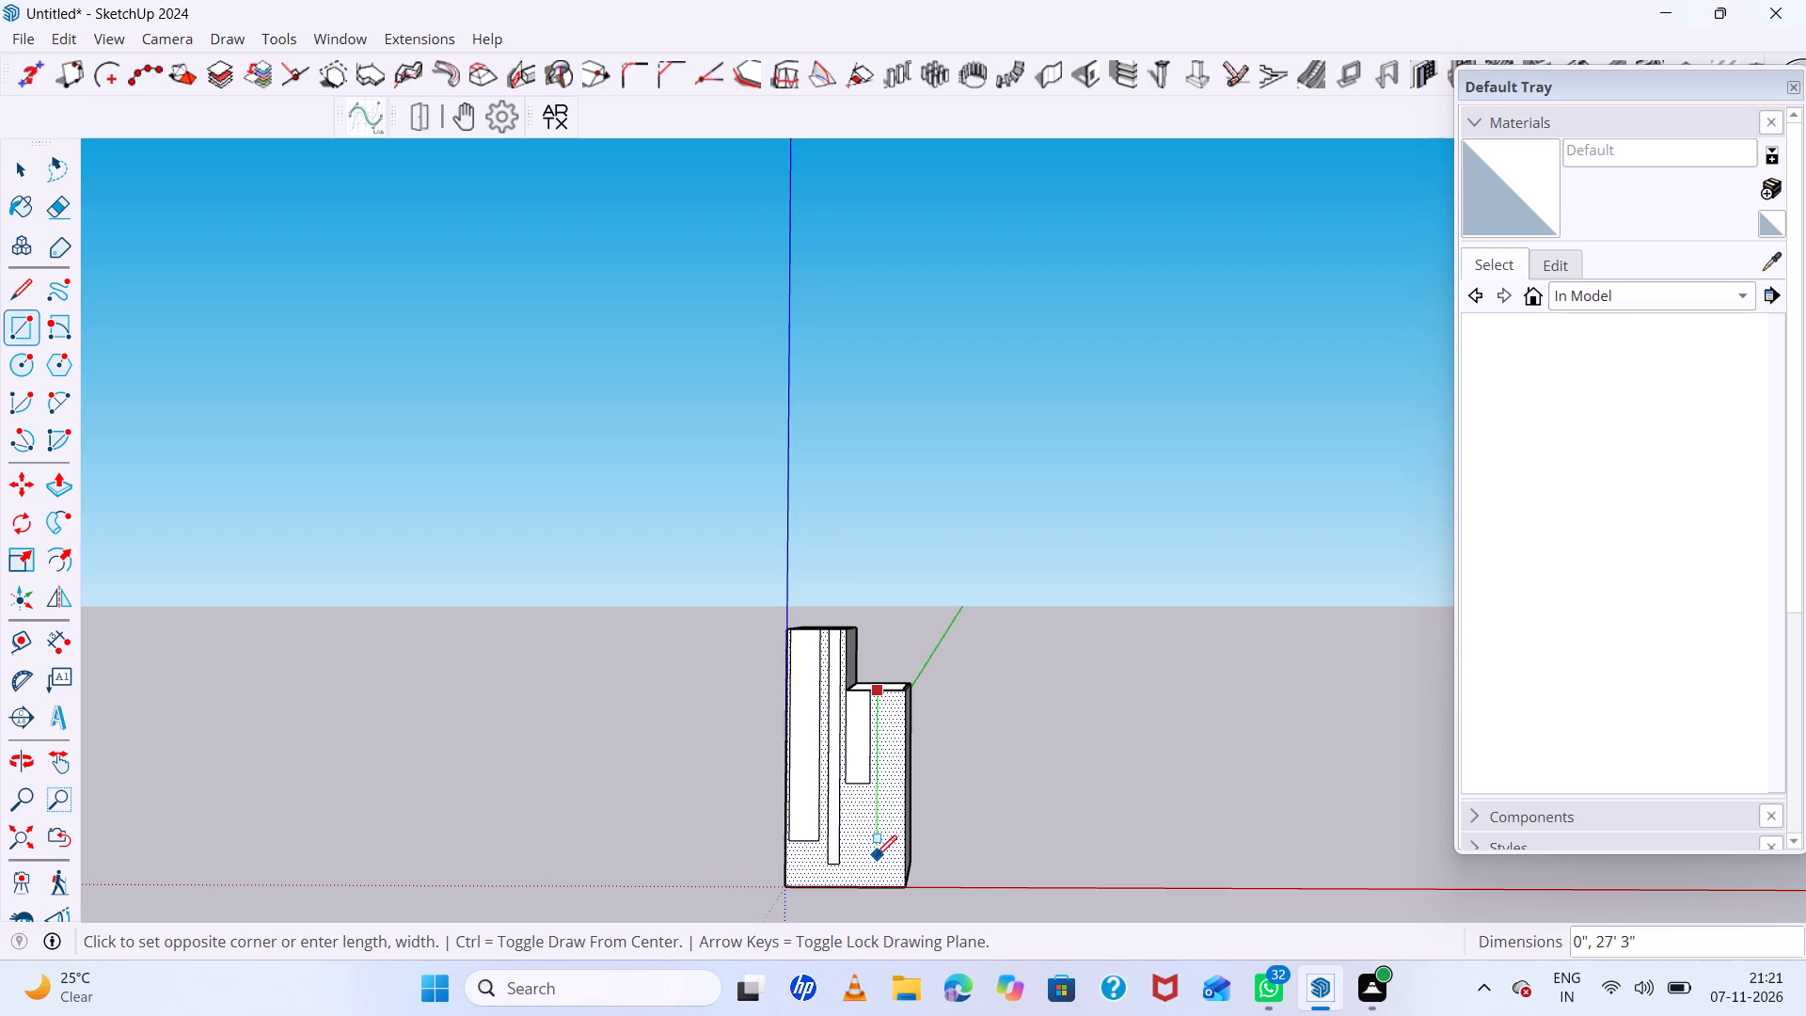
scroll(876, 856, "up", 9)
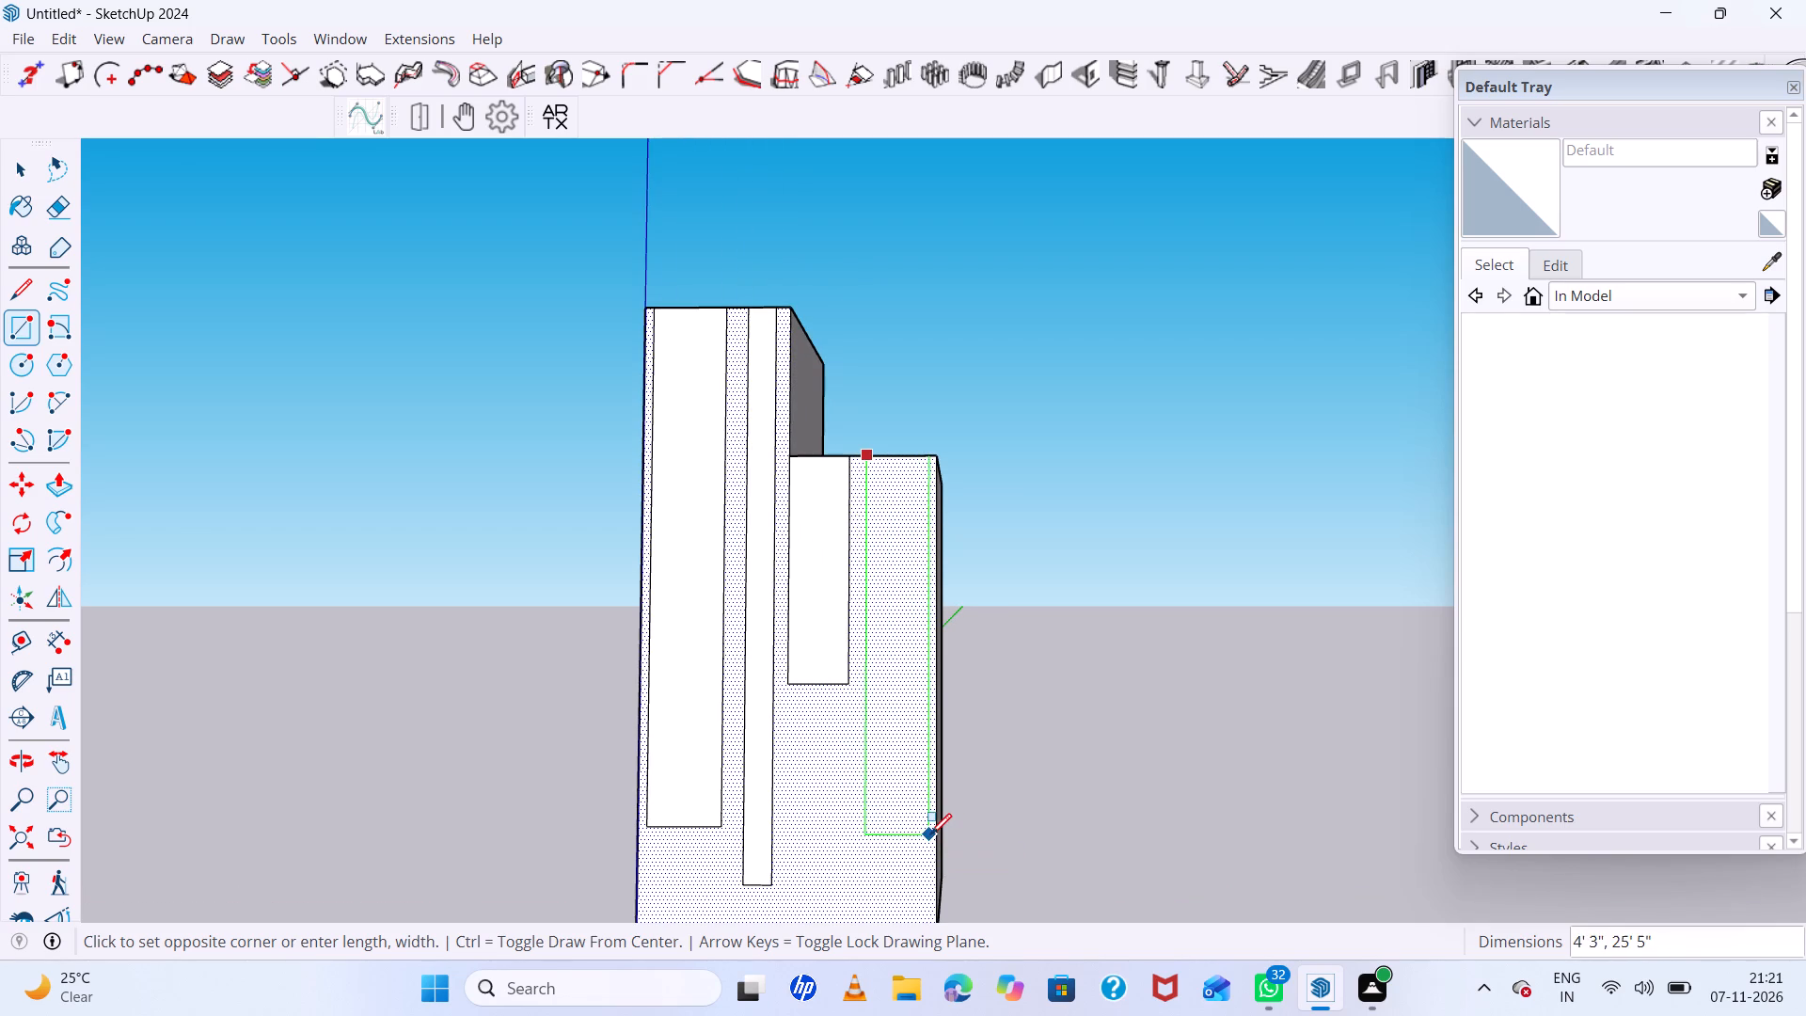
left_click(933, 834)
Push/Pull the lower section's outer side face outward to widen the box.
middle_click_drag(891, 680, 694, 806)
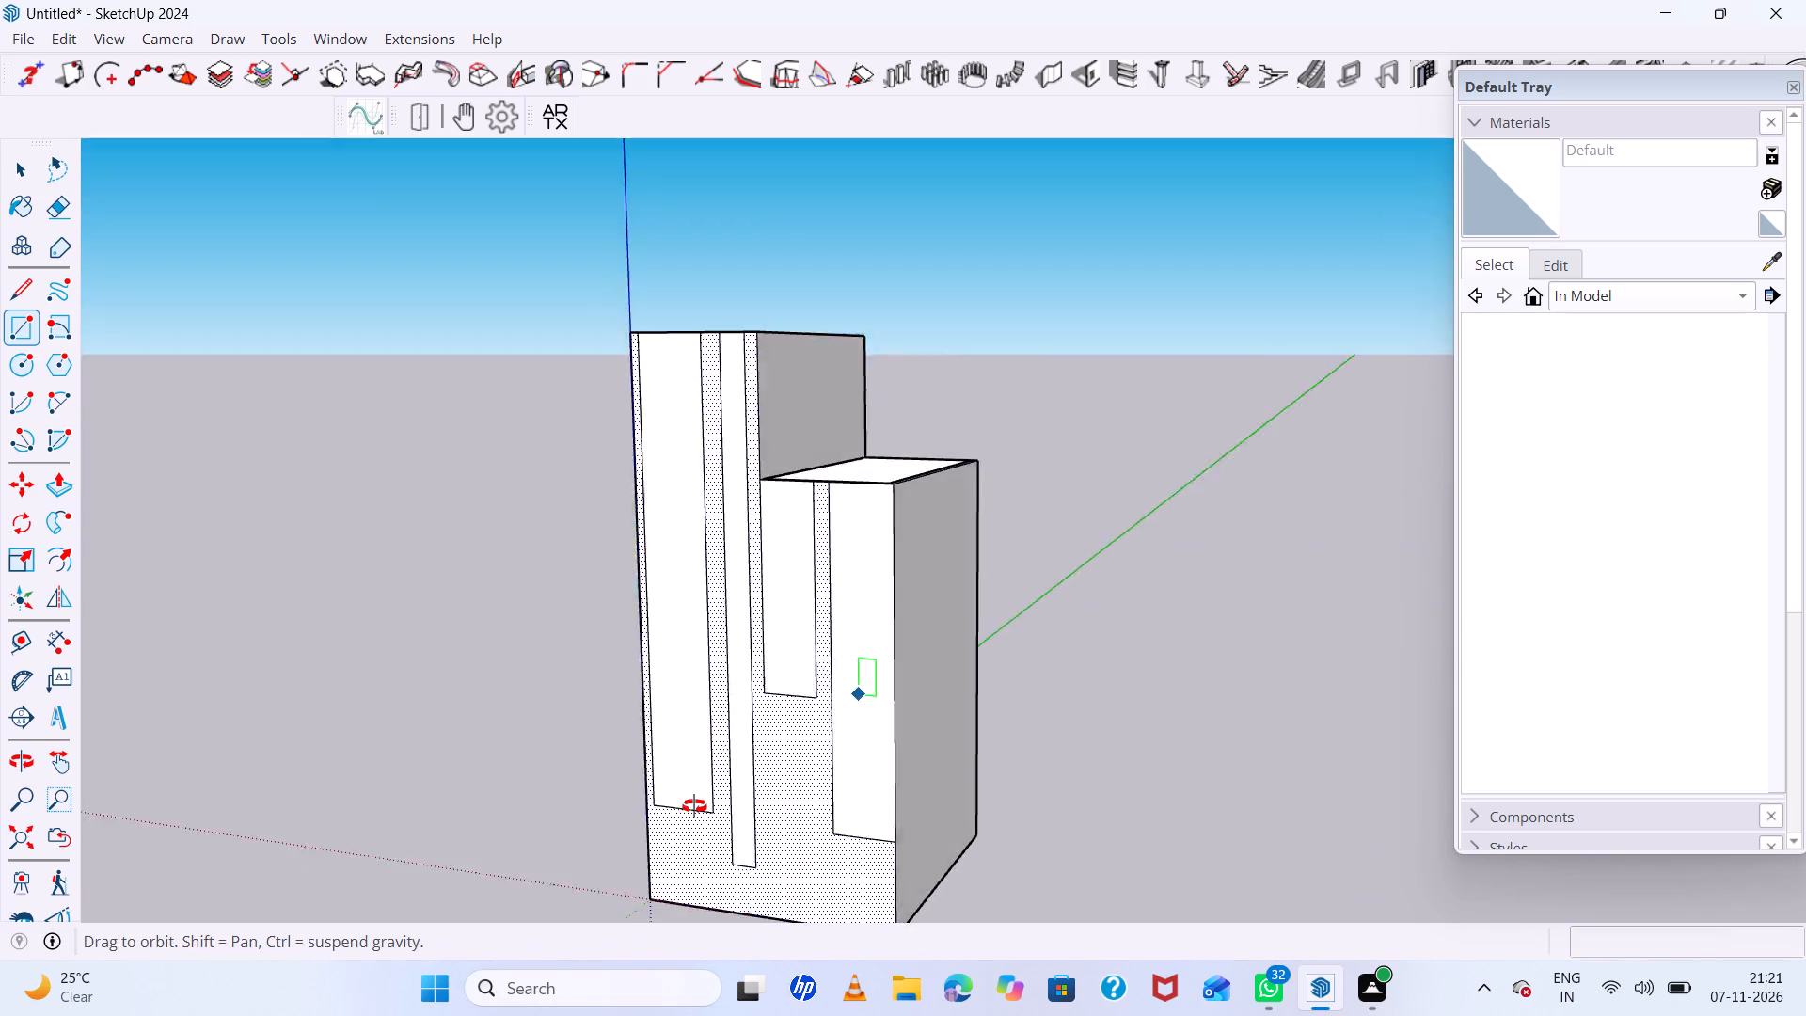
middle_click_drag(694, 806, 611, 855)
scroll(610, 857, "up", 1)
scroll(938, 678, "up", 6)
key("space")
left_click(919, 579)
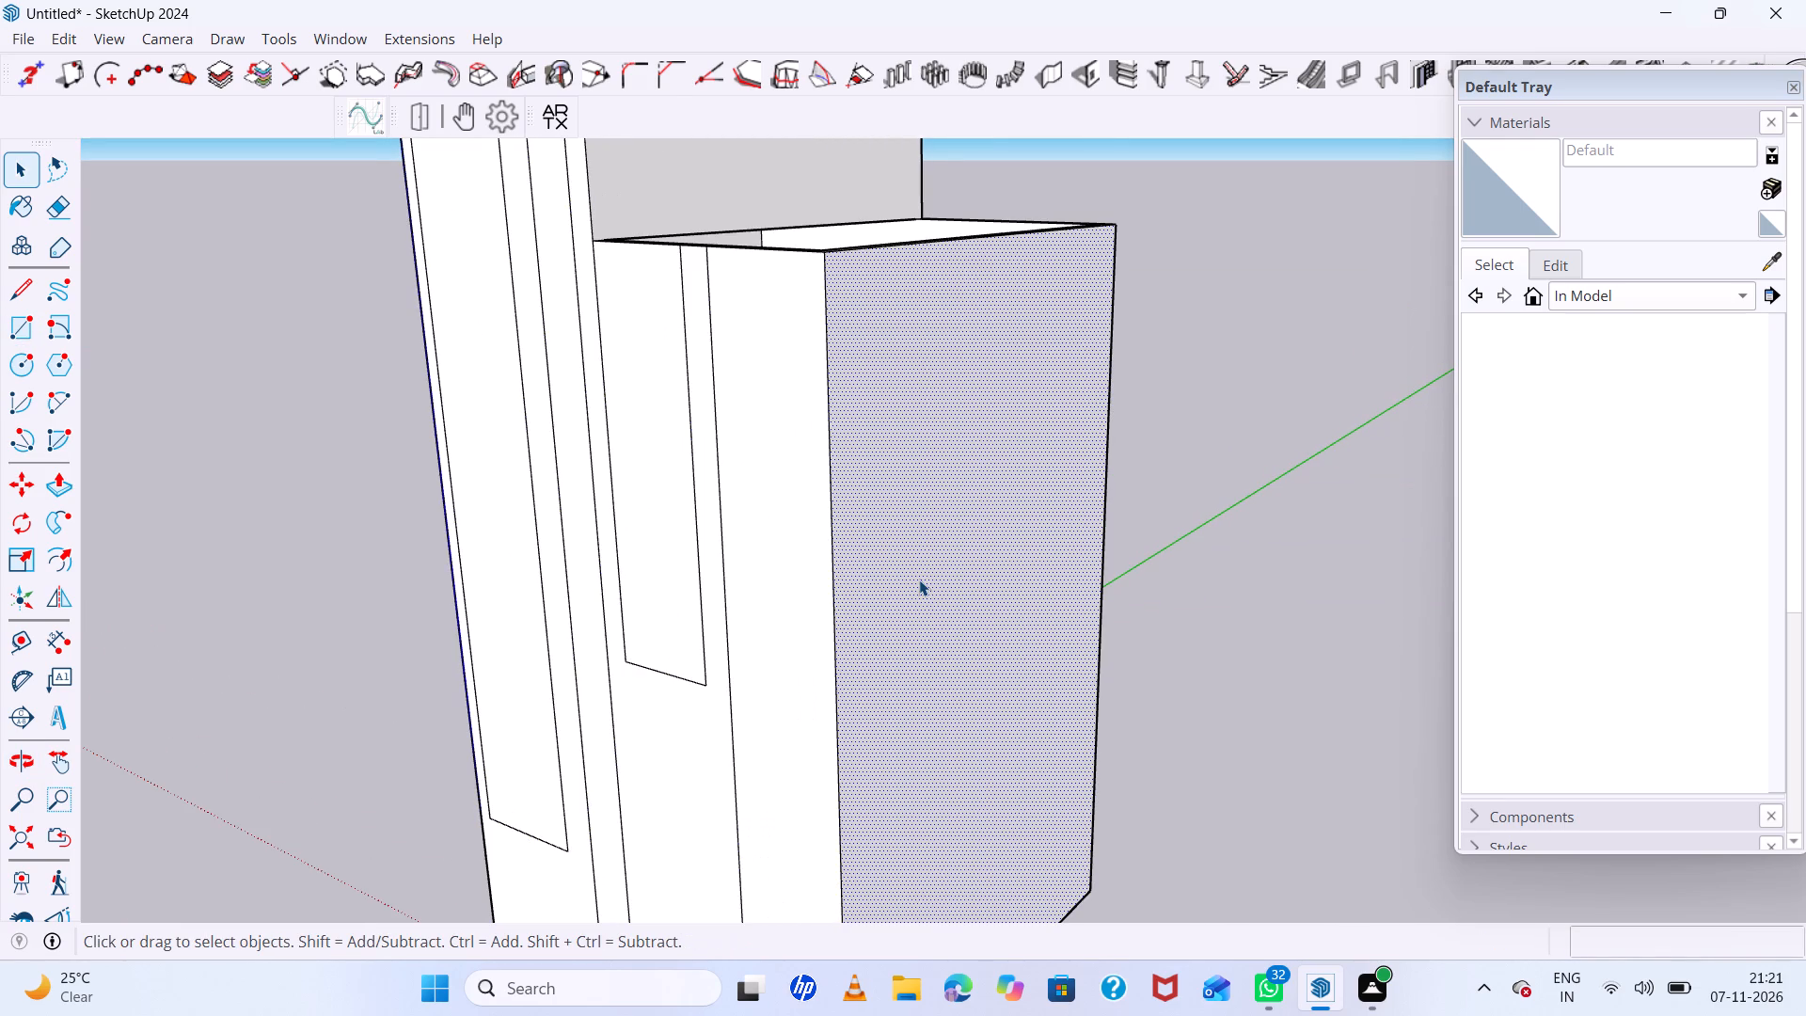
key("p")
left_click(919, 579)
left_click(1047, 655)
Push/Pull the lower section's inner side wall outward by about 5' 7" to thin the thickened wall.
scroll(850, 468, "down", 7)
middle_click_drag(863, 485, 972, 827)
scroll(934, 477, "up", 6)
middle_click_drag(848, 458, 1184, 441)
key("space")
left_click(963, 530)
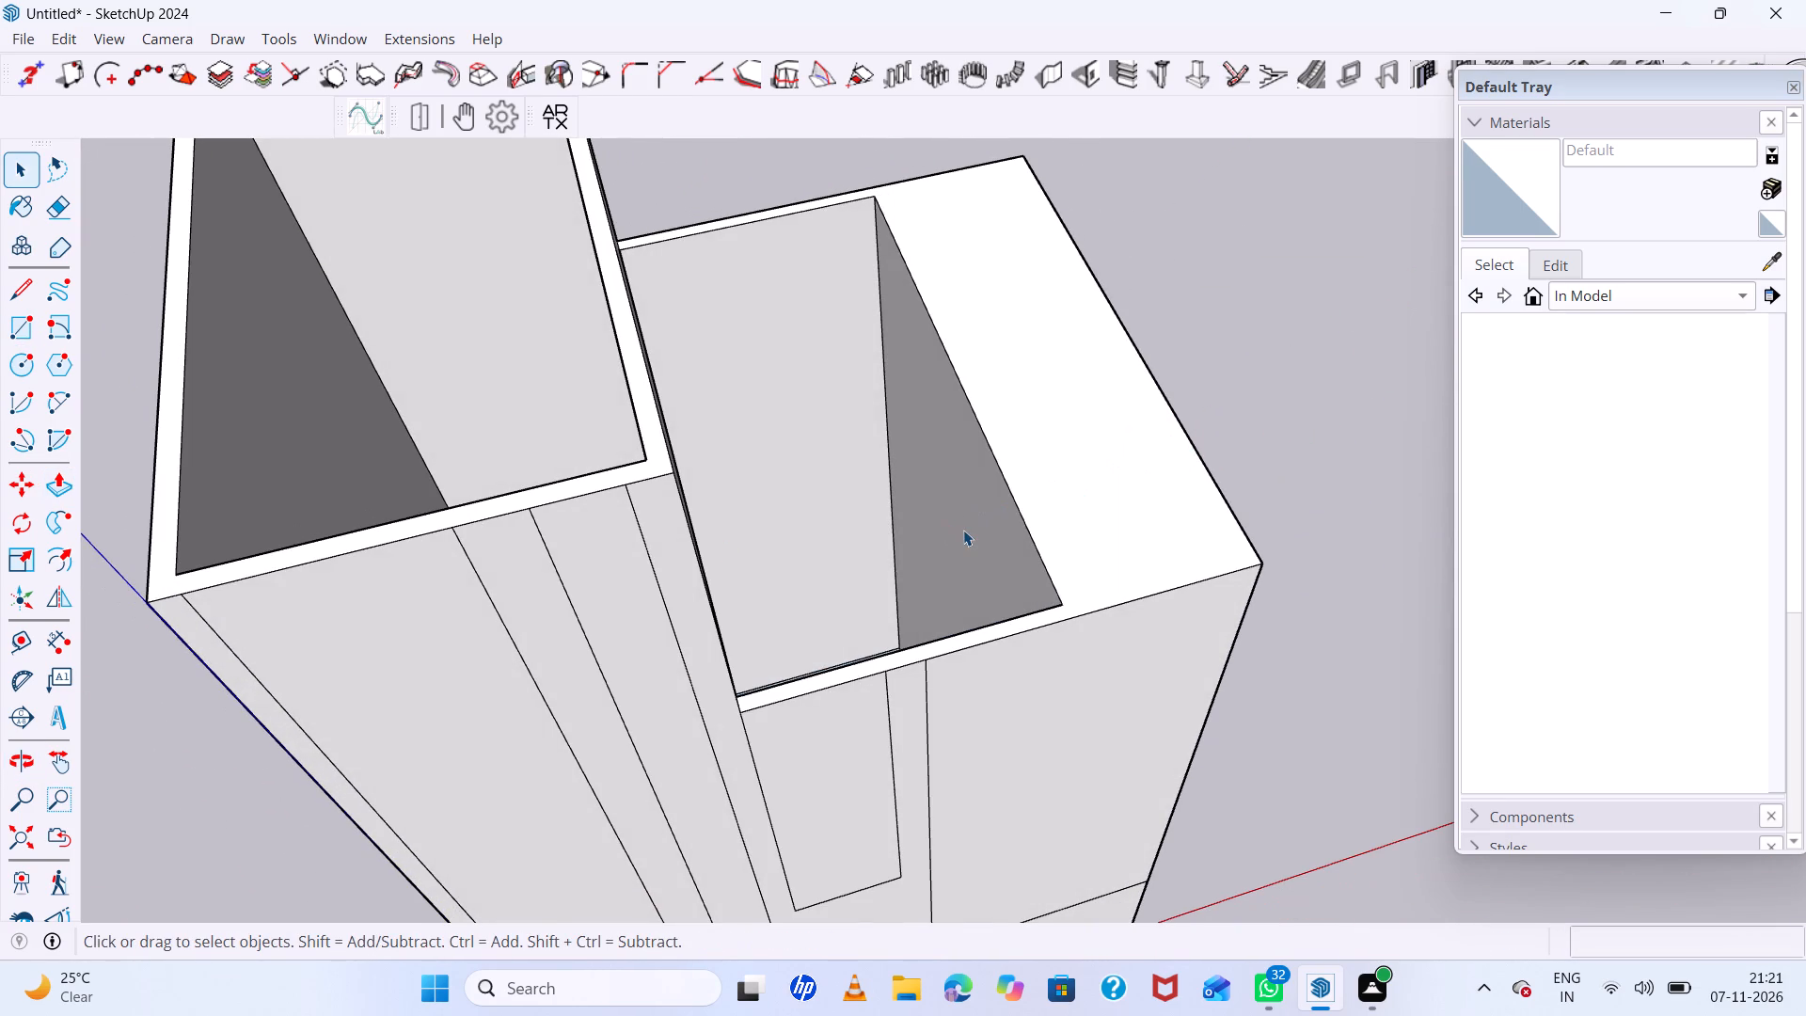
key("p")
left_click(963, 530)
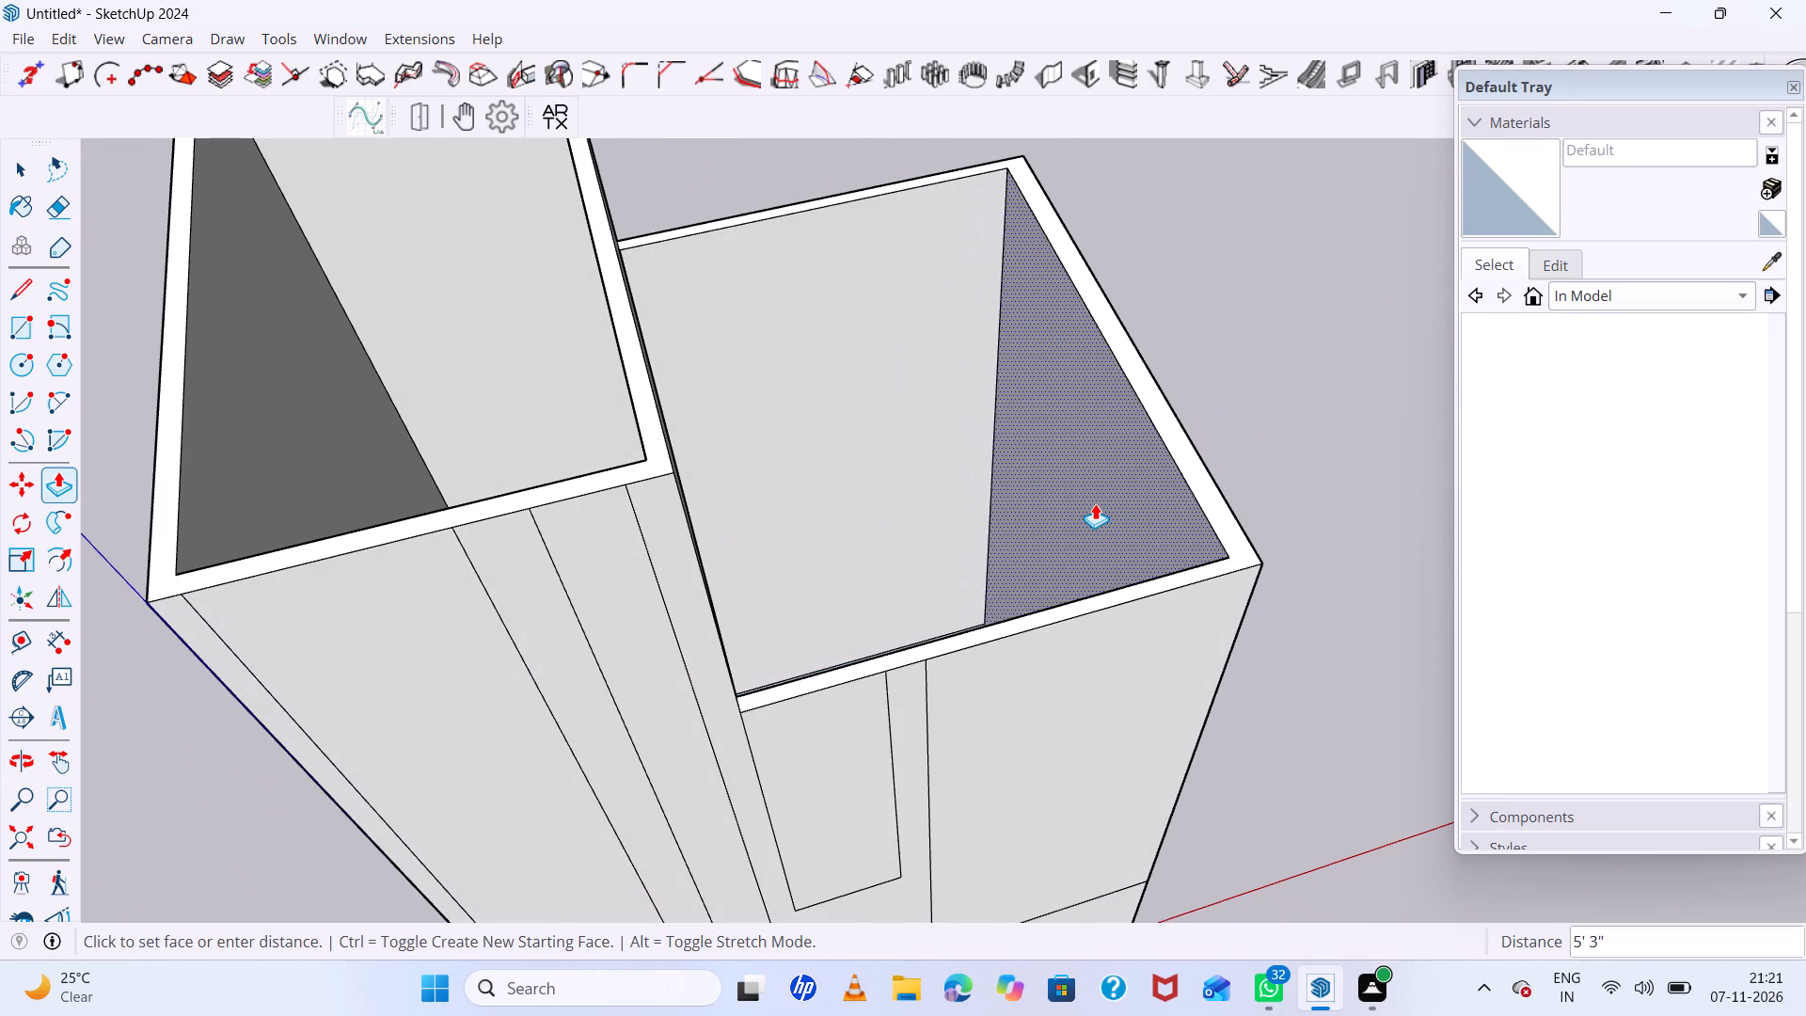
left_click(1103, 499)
Examine the widened lower section and the front face's rectangles from above and from the front.
scroll(989, 467, "down", 12)
middle_click_drag(1113, 546, 1067, 484)
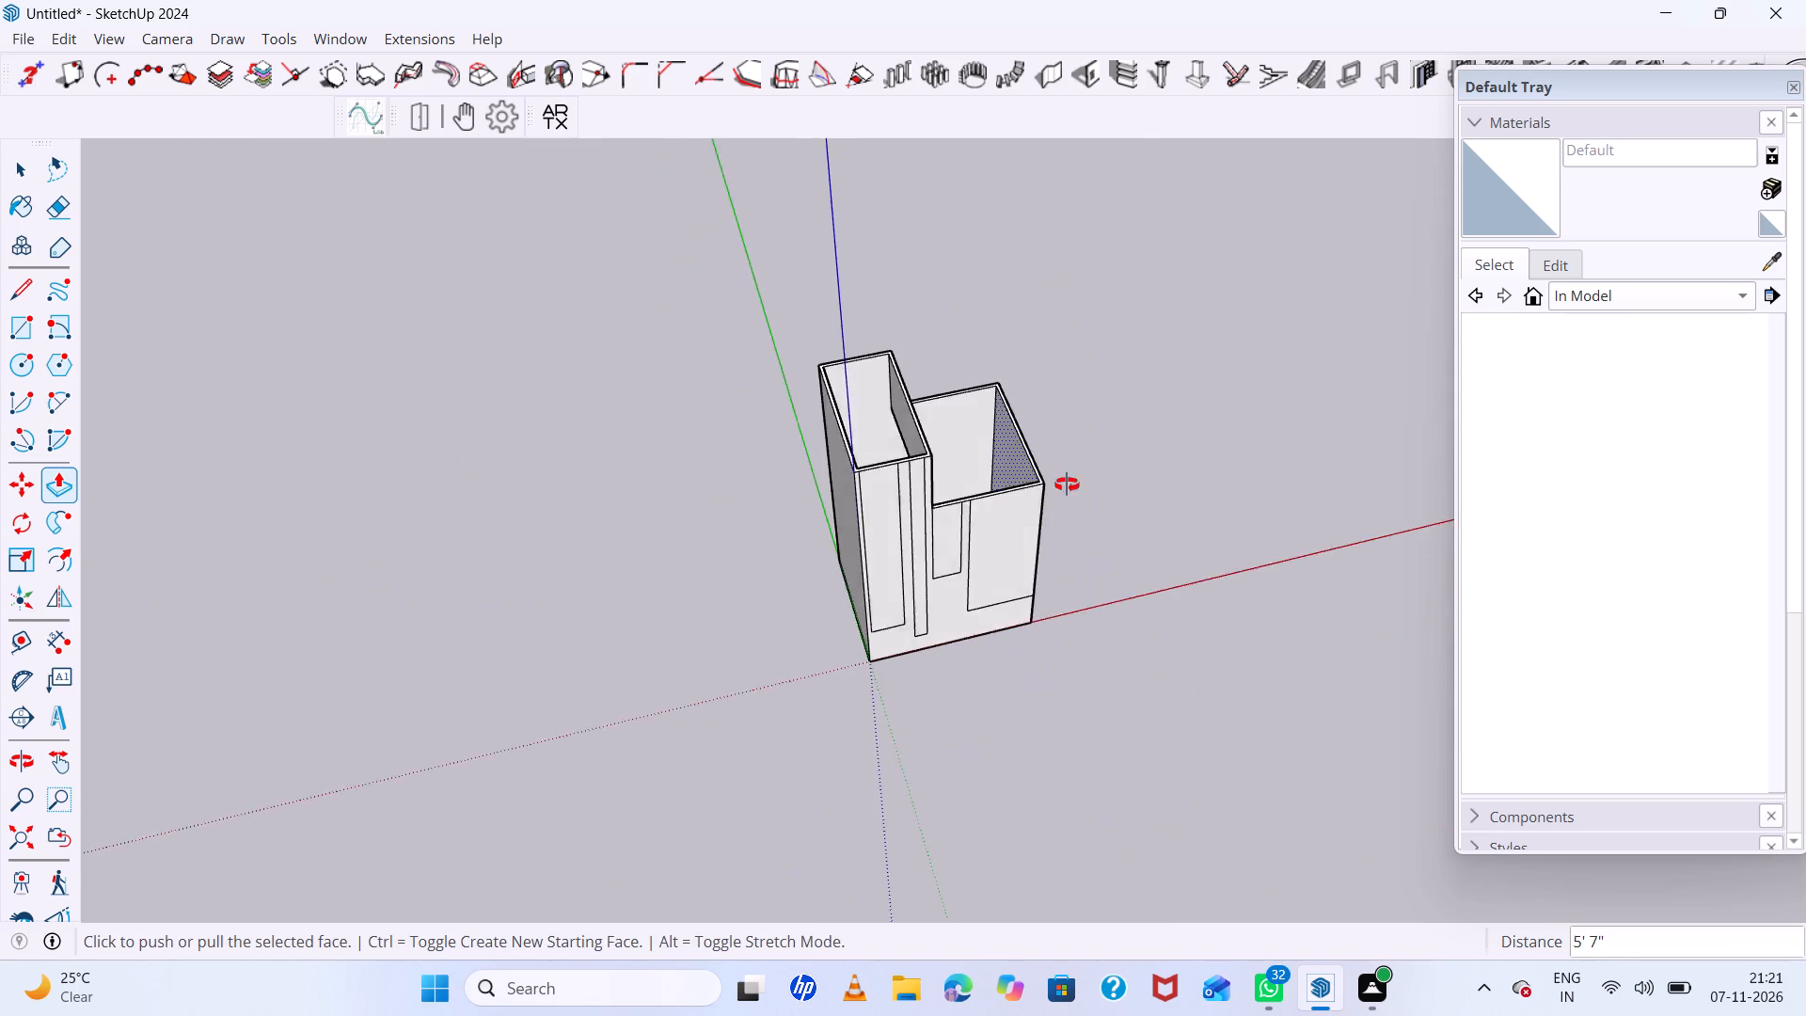
middle_click_drag(1067, 484, 974, 83)
scroll(993, 691, "up", 6)
middle_click_drag(1103, 613, 849, 680)
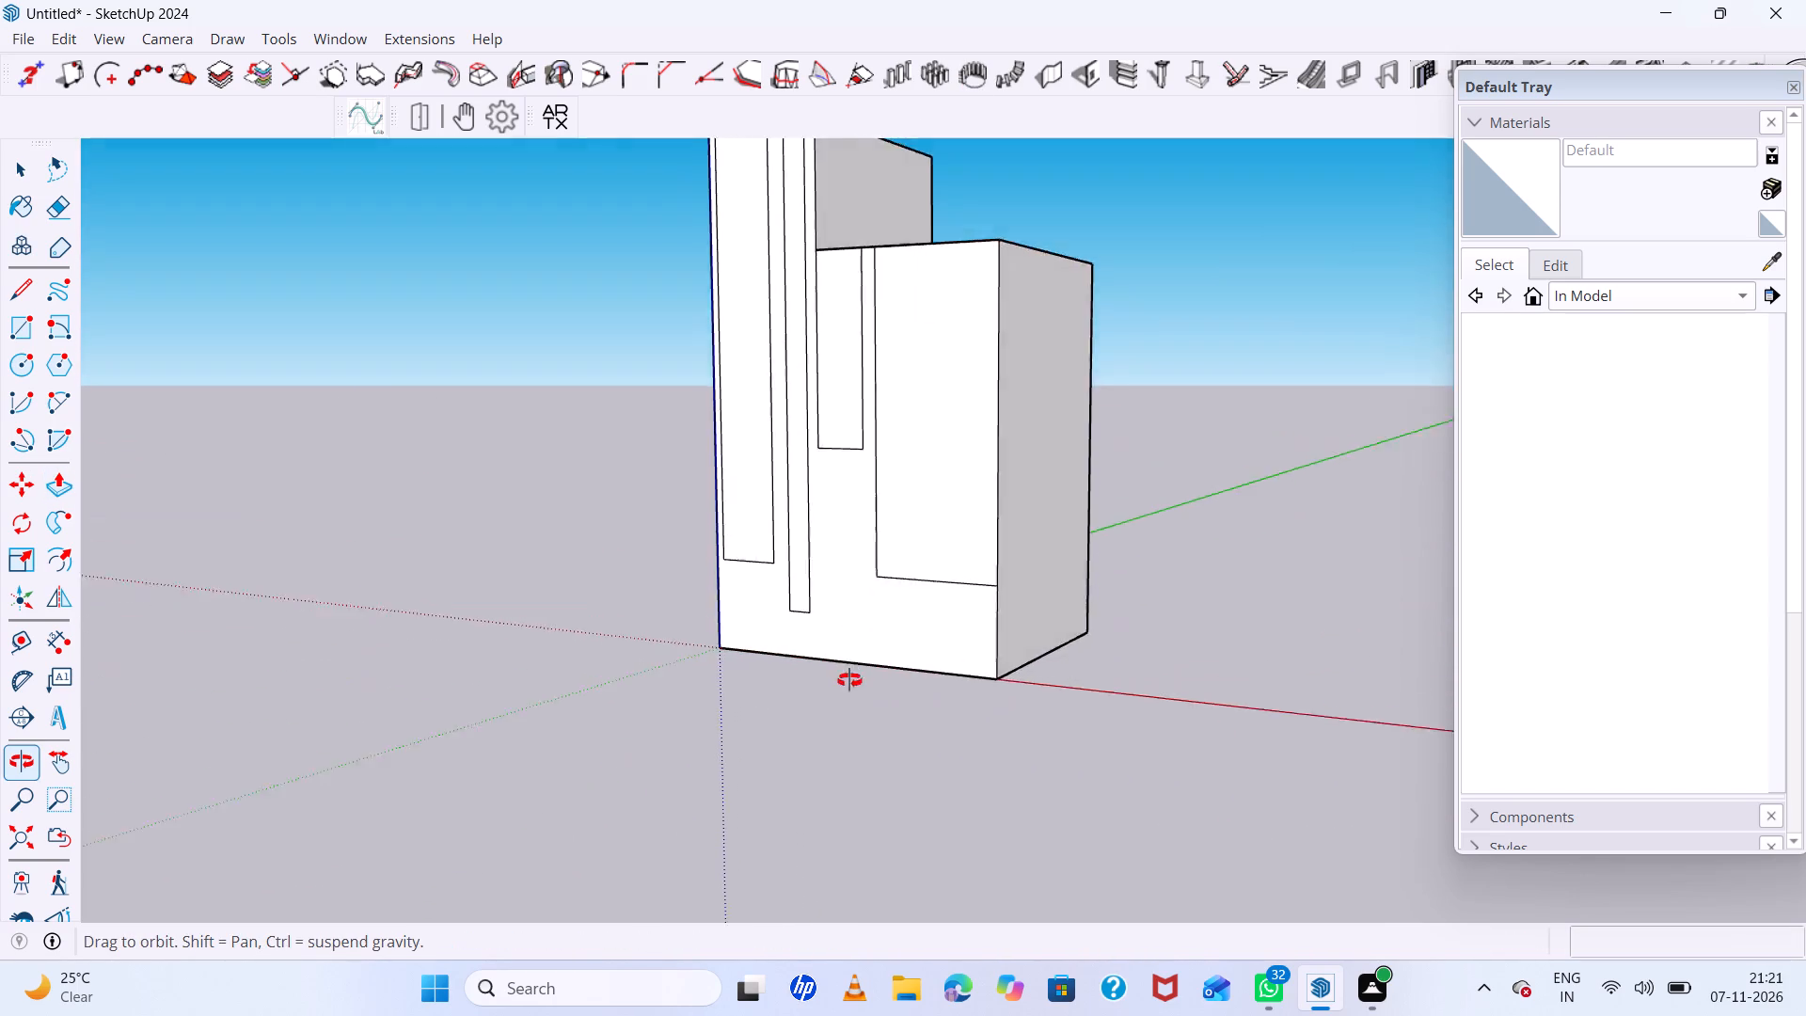
middle_click_drag(849, 680, 884, 840)
scroll(923, 802, "up", 1)
scroll(981, 674, "down", 13)
middle_click_drag(986, 612, 1181, 342)
scroll(1055, 499, "up", 12)
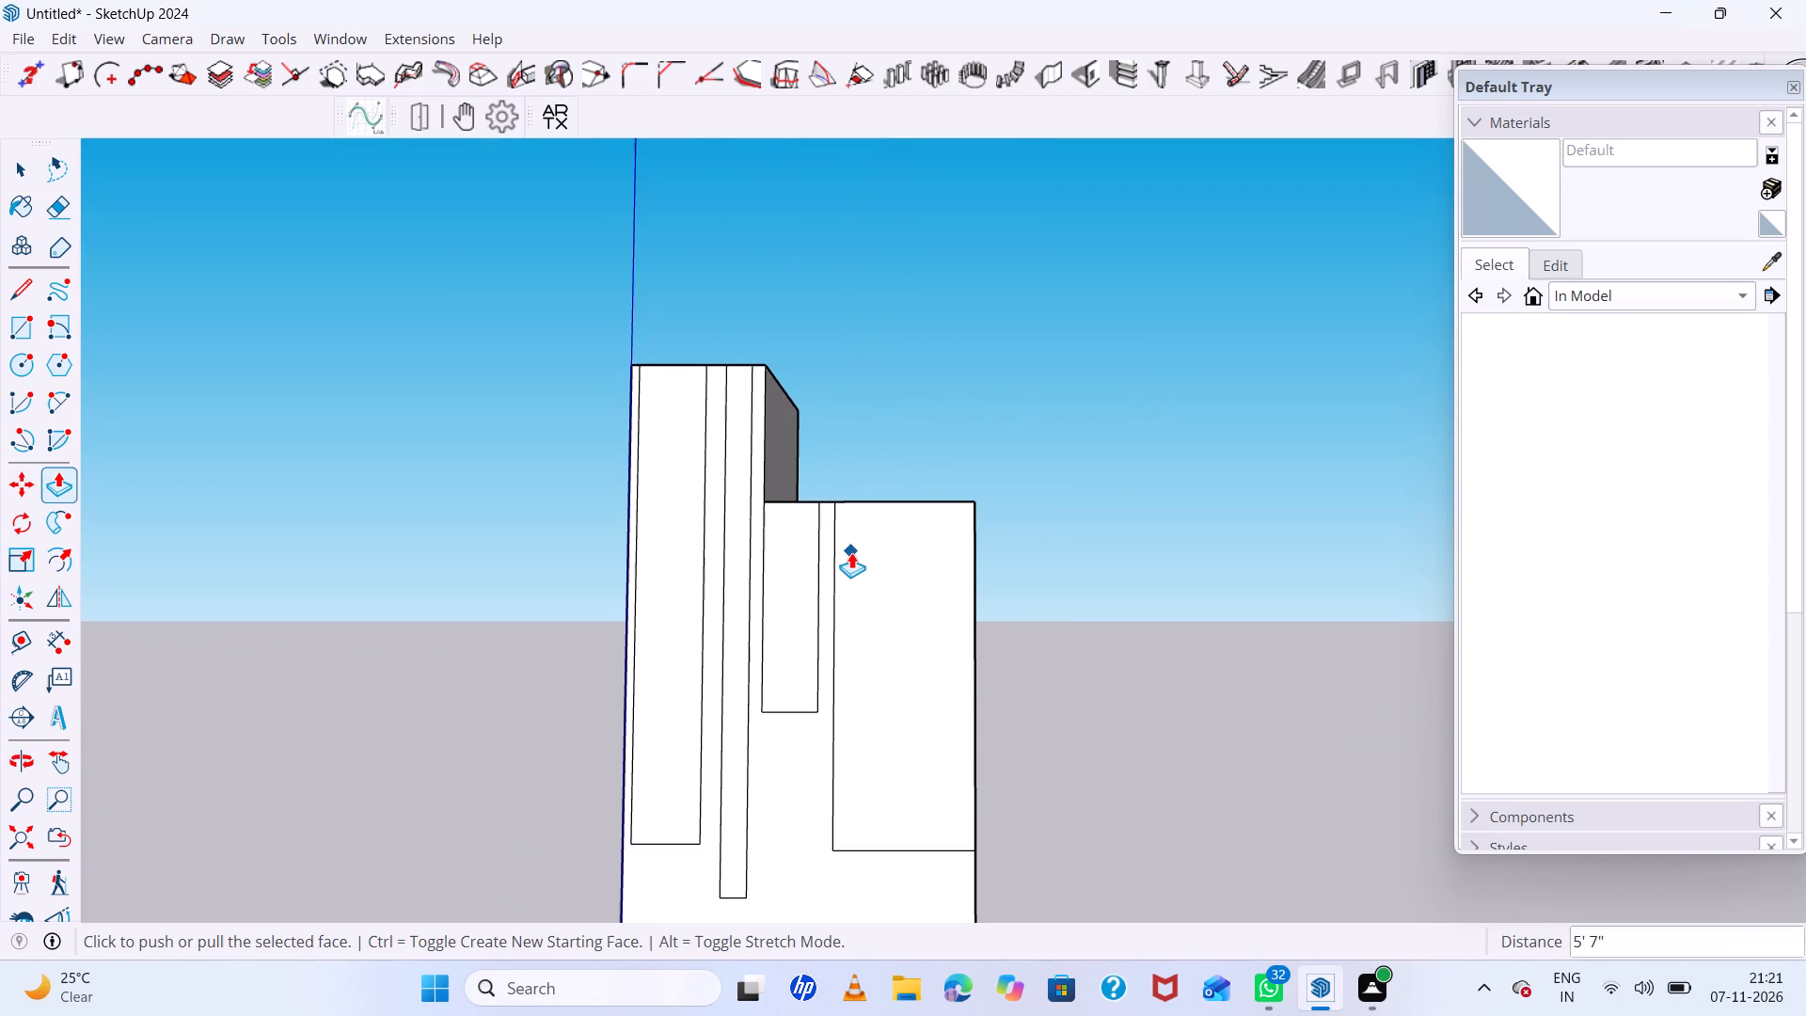
Undo all modelling, including the front rectangles, the widening and the stepped box, back to the initial scene with the scale figure.
key("ctrl+z")
key("ctrl+z")
key("ctrl+z")
key("ctrl+z")
key("ctrl+z")
key("ctrl+z")
key("ctrl+z")
key("ctrl+z")
key("ctrl+z")
key("ctrl+z")
key("ctrl+z")
key("ctrl+z")
key("ctrl+z")
key("ctrl+z")
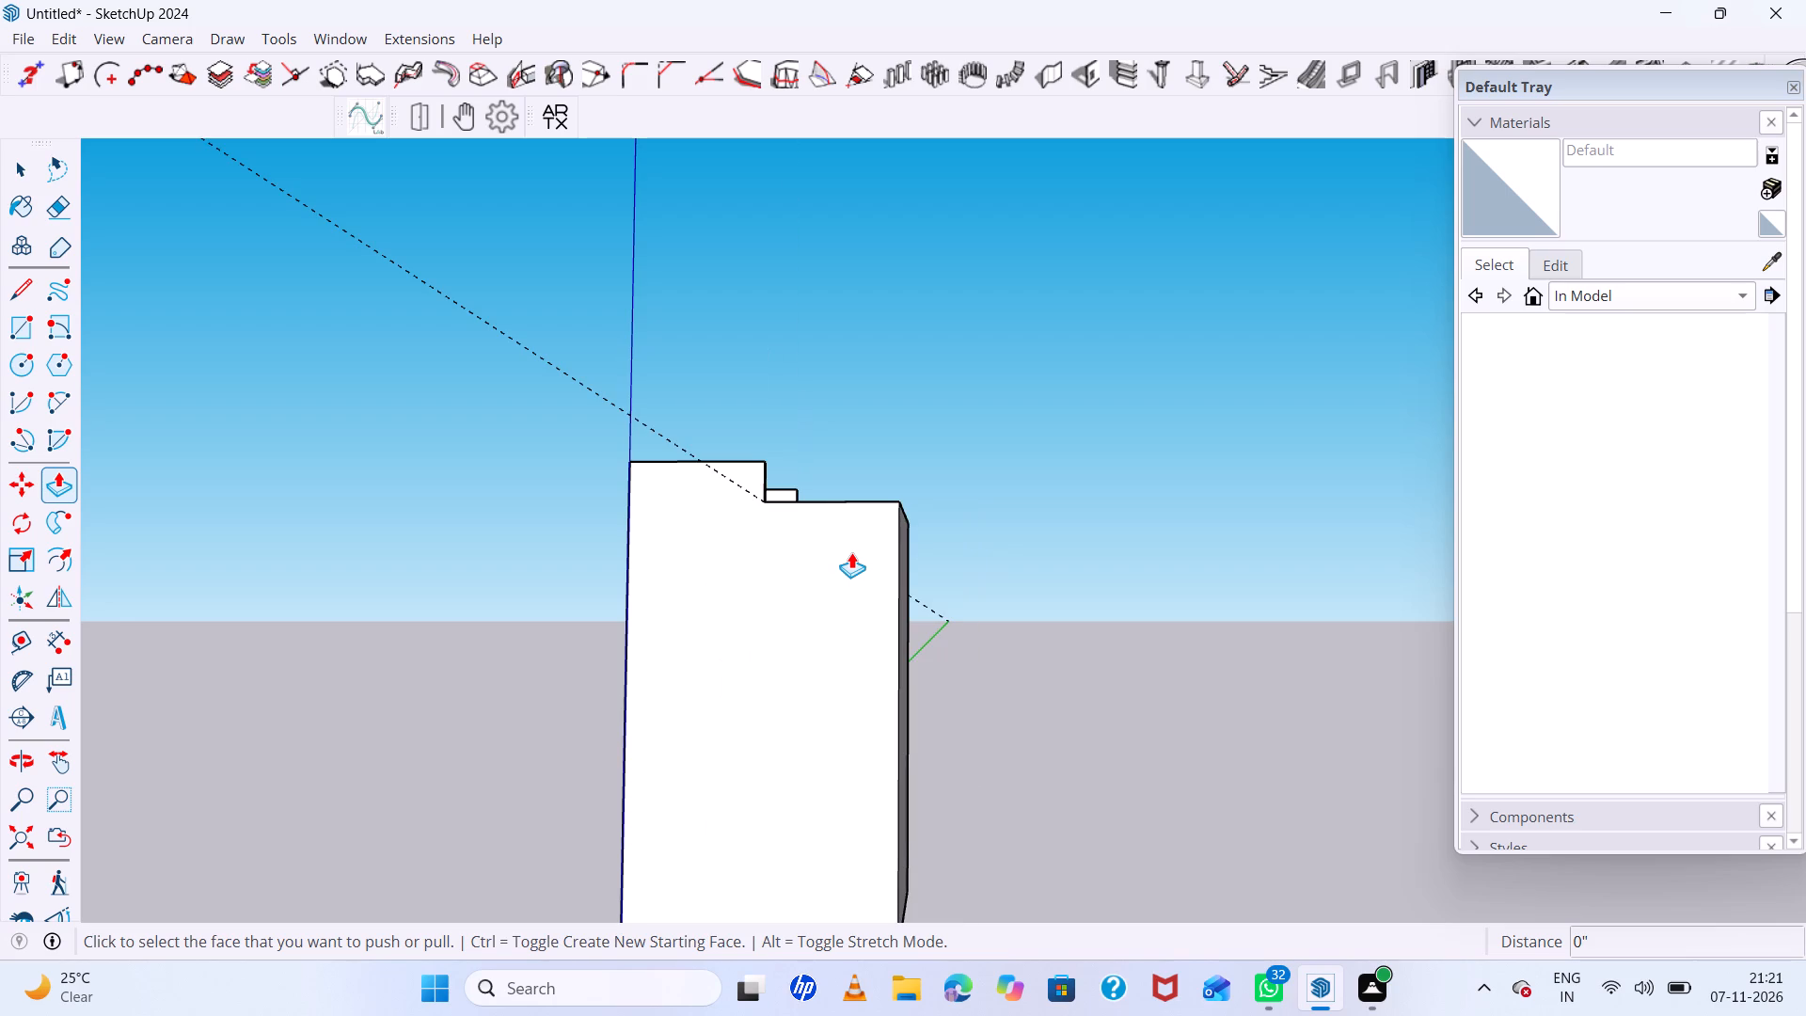
key("ctrl+z")
key("ctrl+z")
key("ctrl+z")
key("ctrl+z")
key("ctrl+z")
key("ctrl+z")
key("ctrl+z")
key("ctrl+z")
key("ctrl+z")
key("ctrl+z")
key("ctrl+z")
key("ctrl+z")
key("ctrl+z")
key("ctrl+z")
key("ctrl+z")
key("ctrl+z")
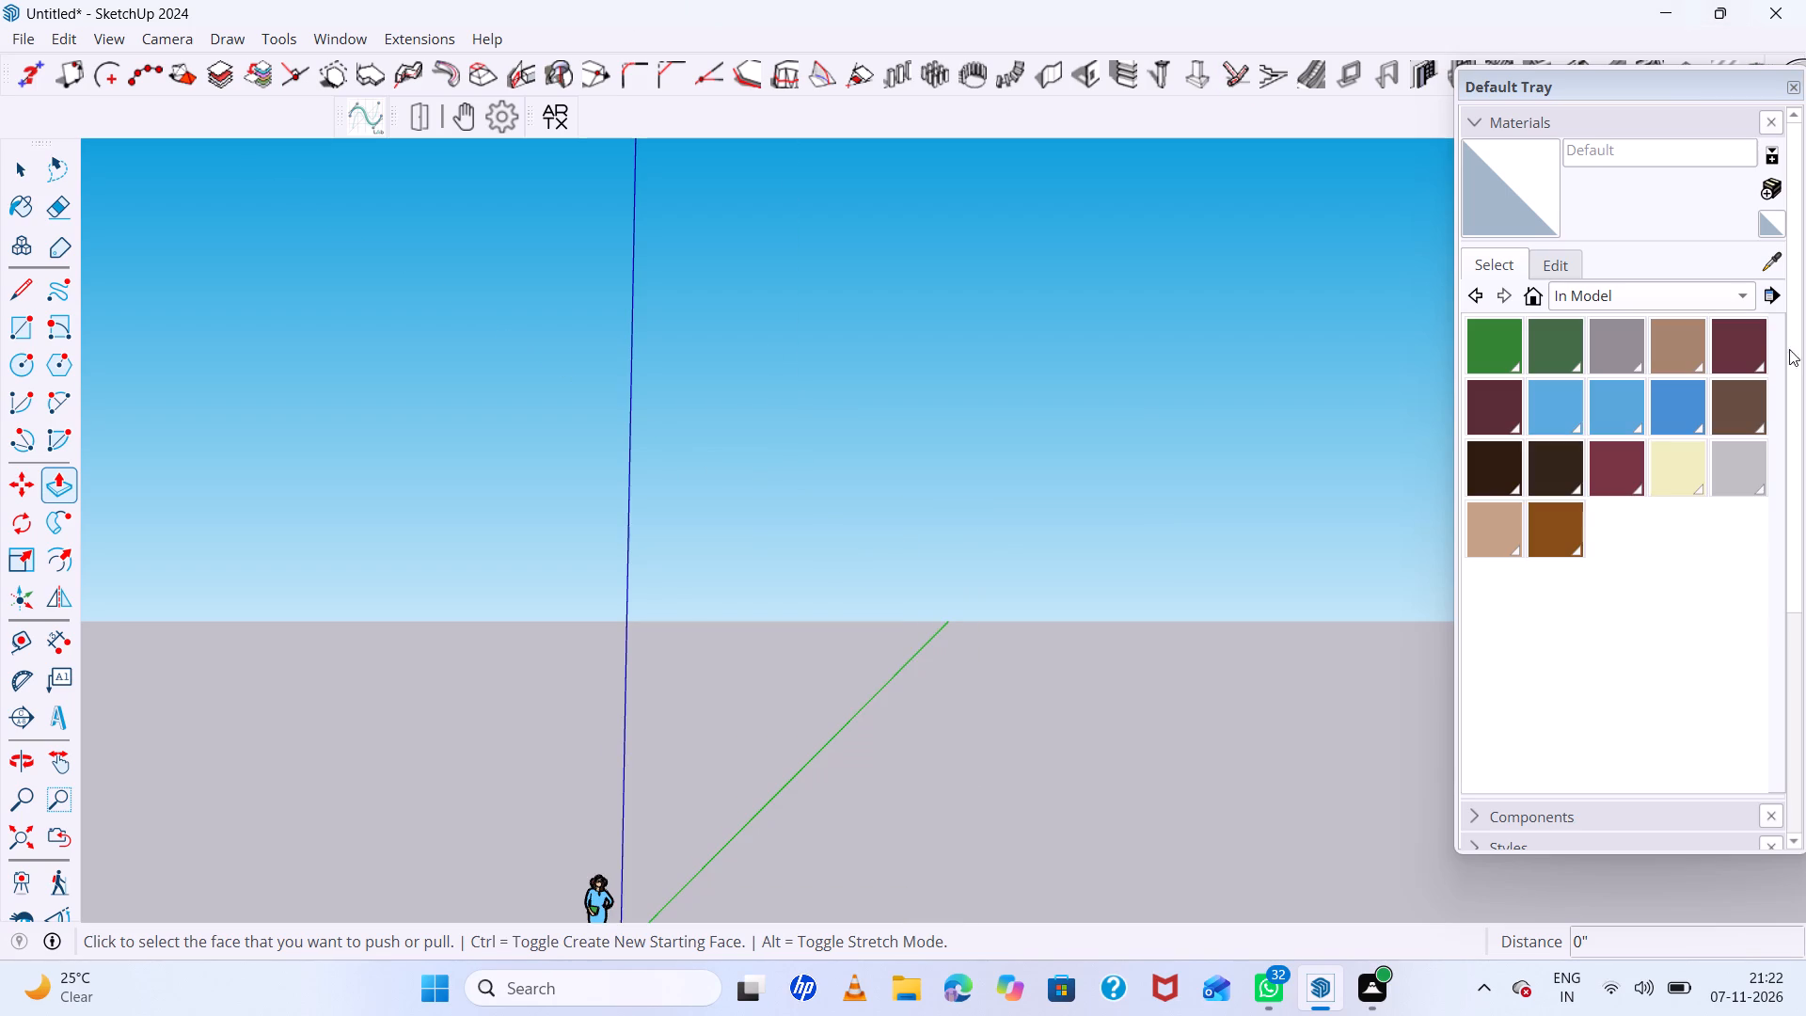
Delete all of the in-model materials.
key("space")
left_click(1767, 287)
left_click(1613, 477)
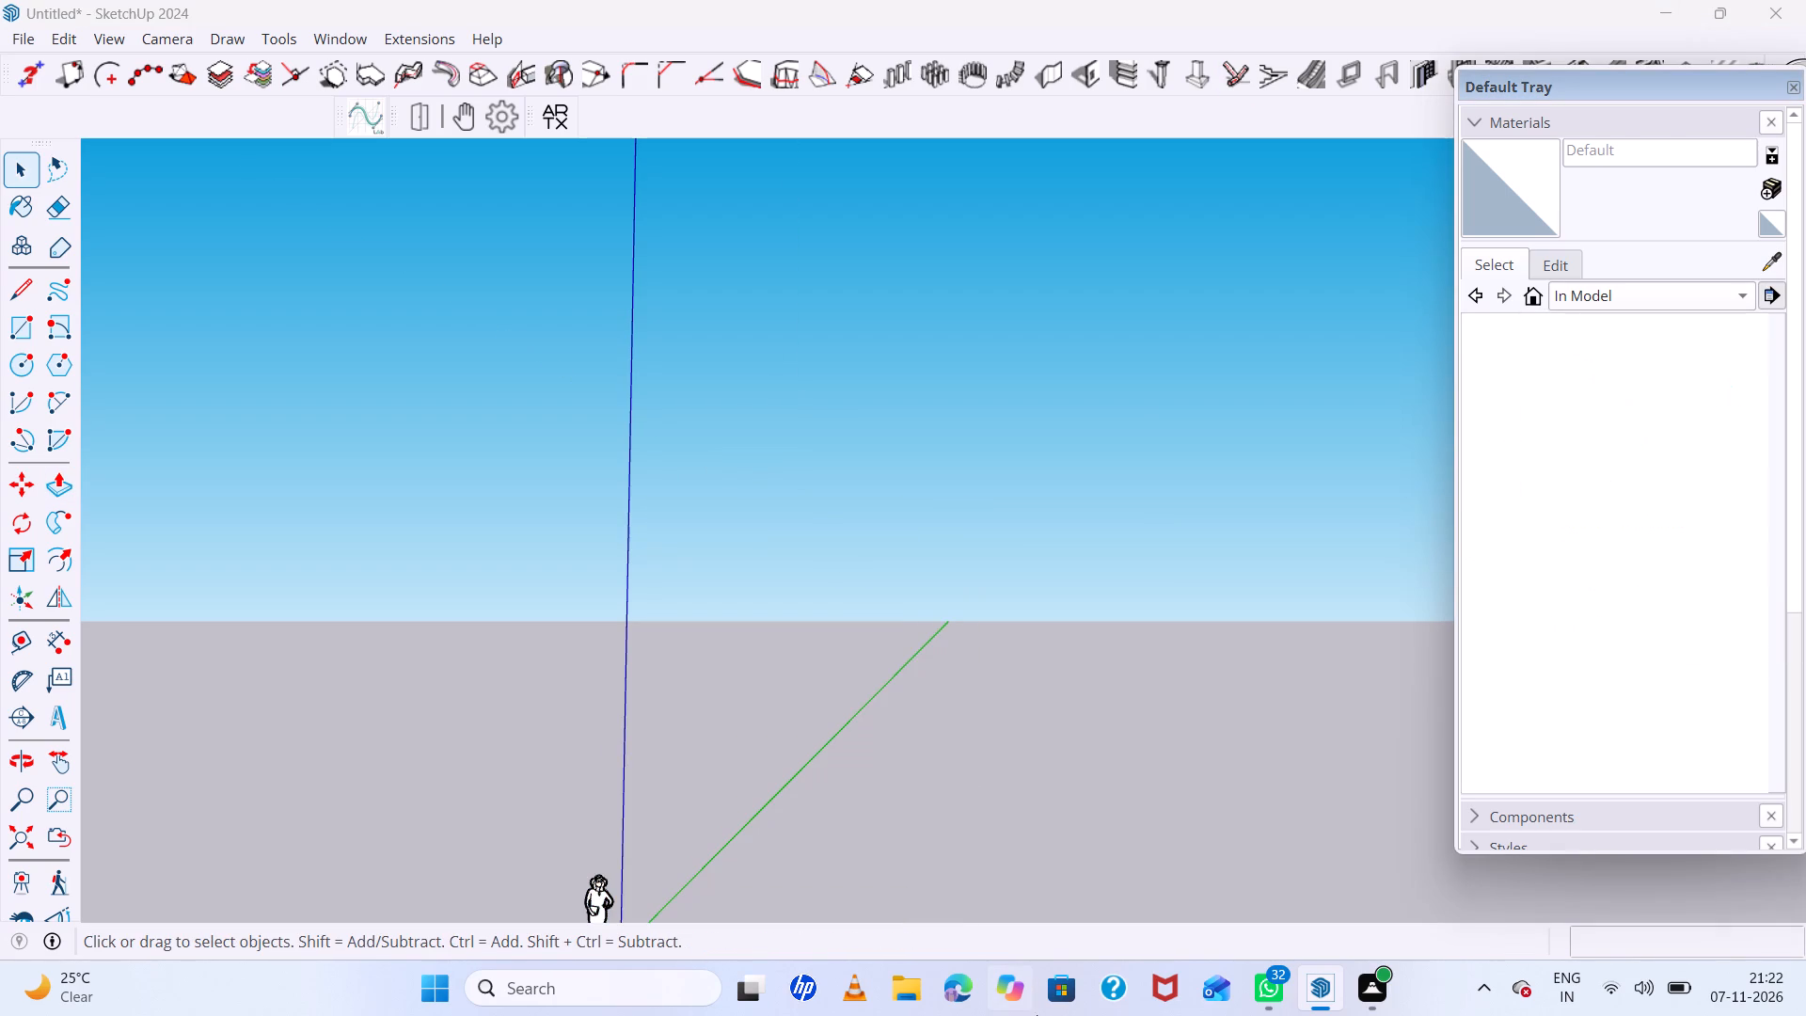
Delete the scale figure beside the origin.
scroll(650, 610, "down", 4)
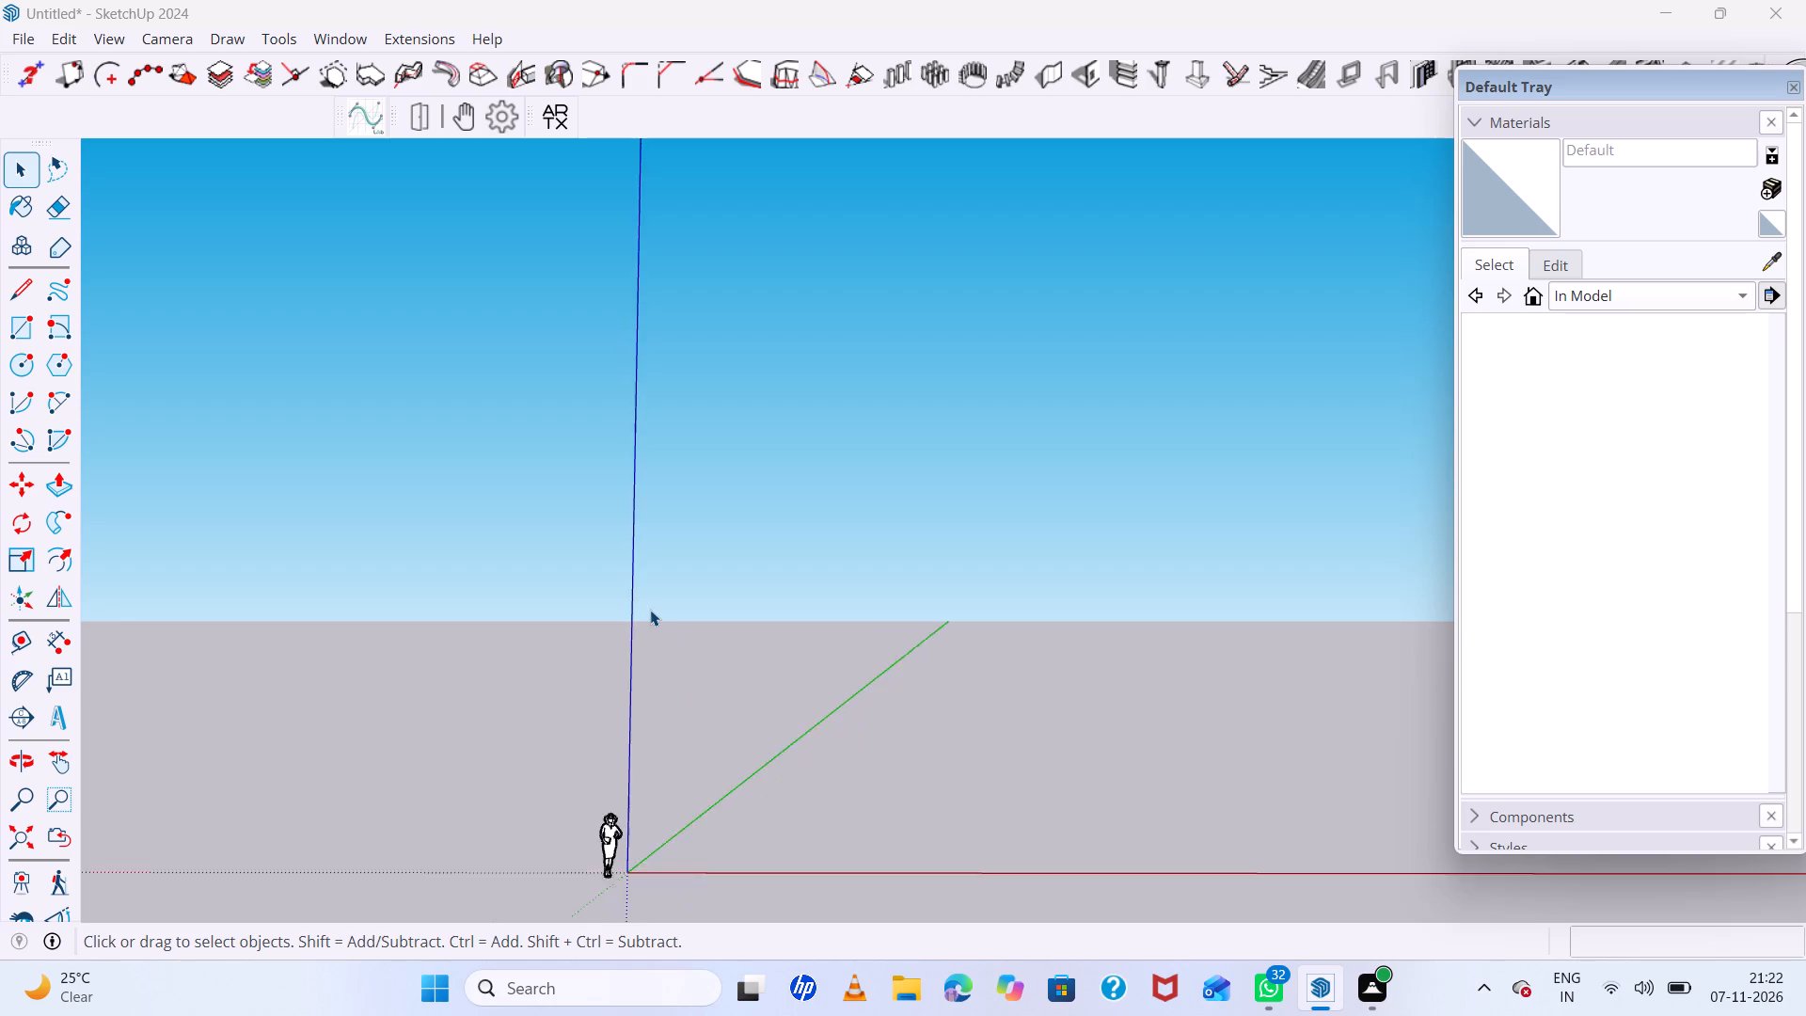
scroll(650, 610, "down", 5)
scroll(578, 814, "up", 5)
scroll(699, 734, "up", 6)
left_click(655, 698)
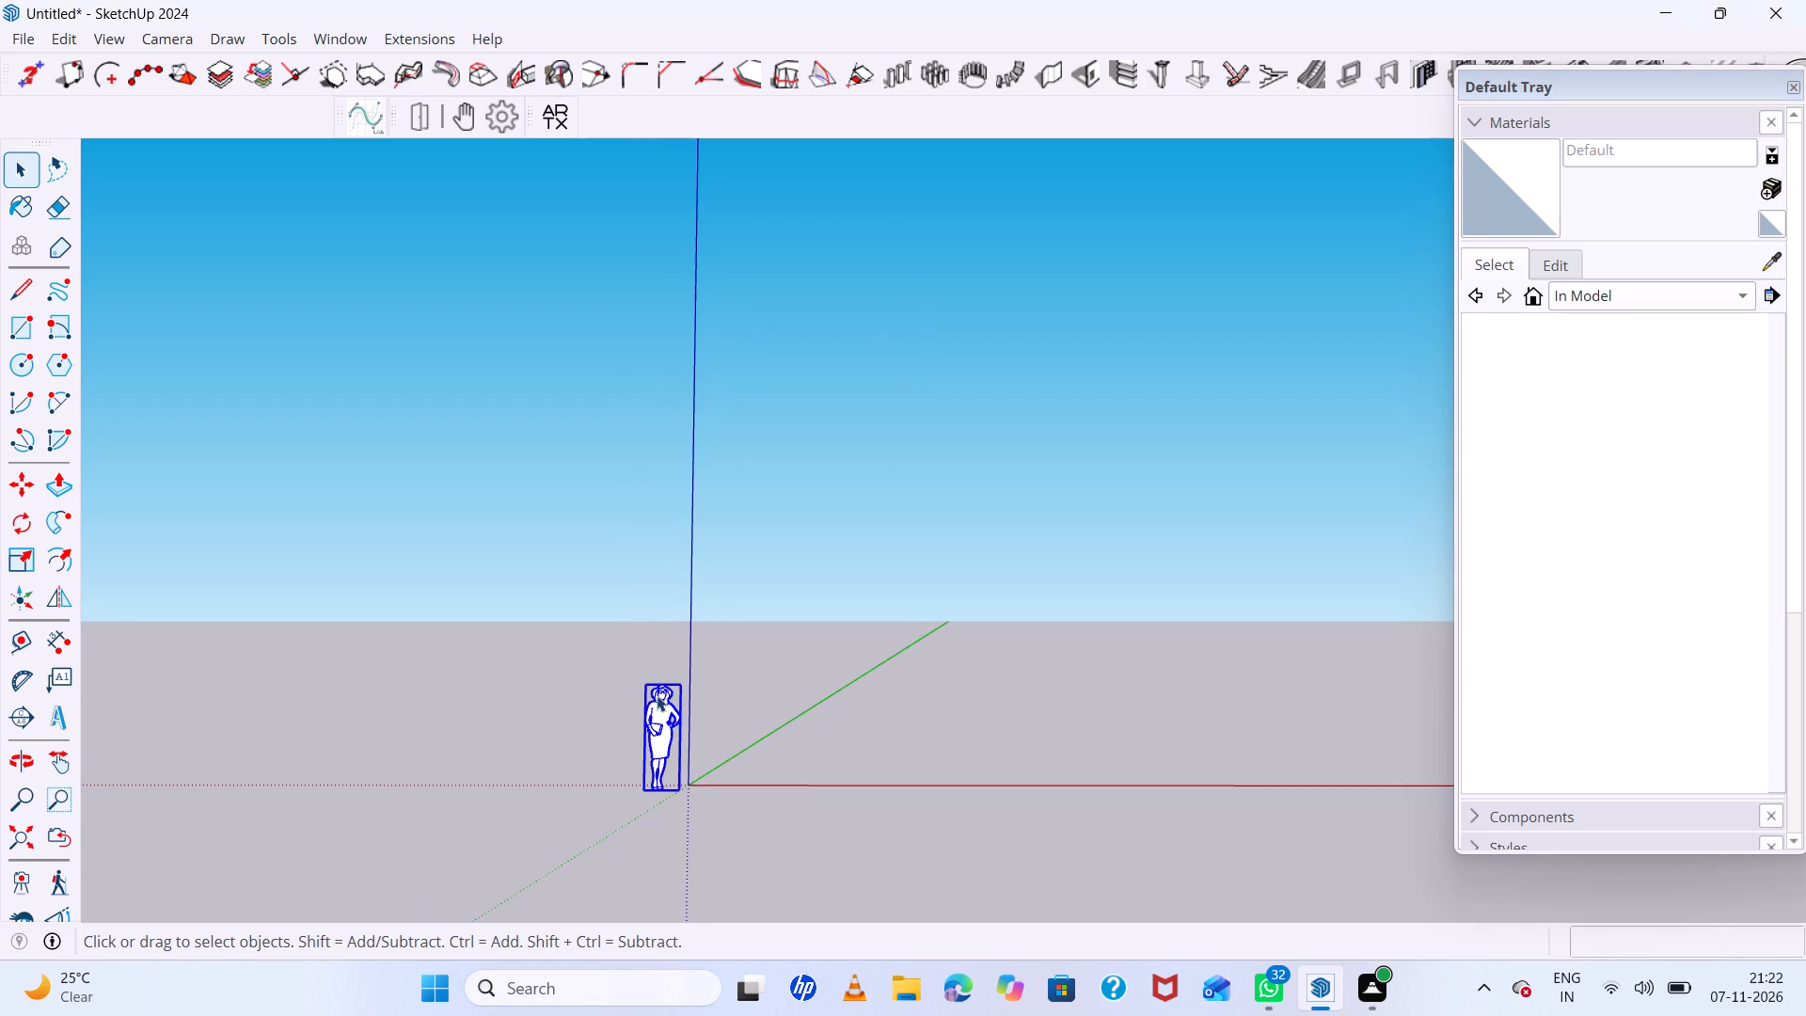
key("Delete")
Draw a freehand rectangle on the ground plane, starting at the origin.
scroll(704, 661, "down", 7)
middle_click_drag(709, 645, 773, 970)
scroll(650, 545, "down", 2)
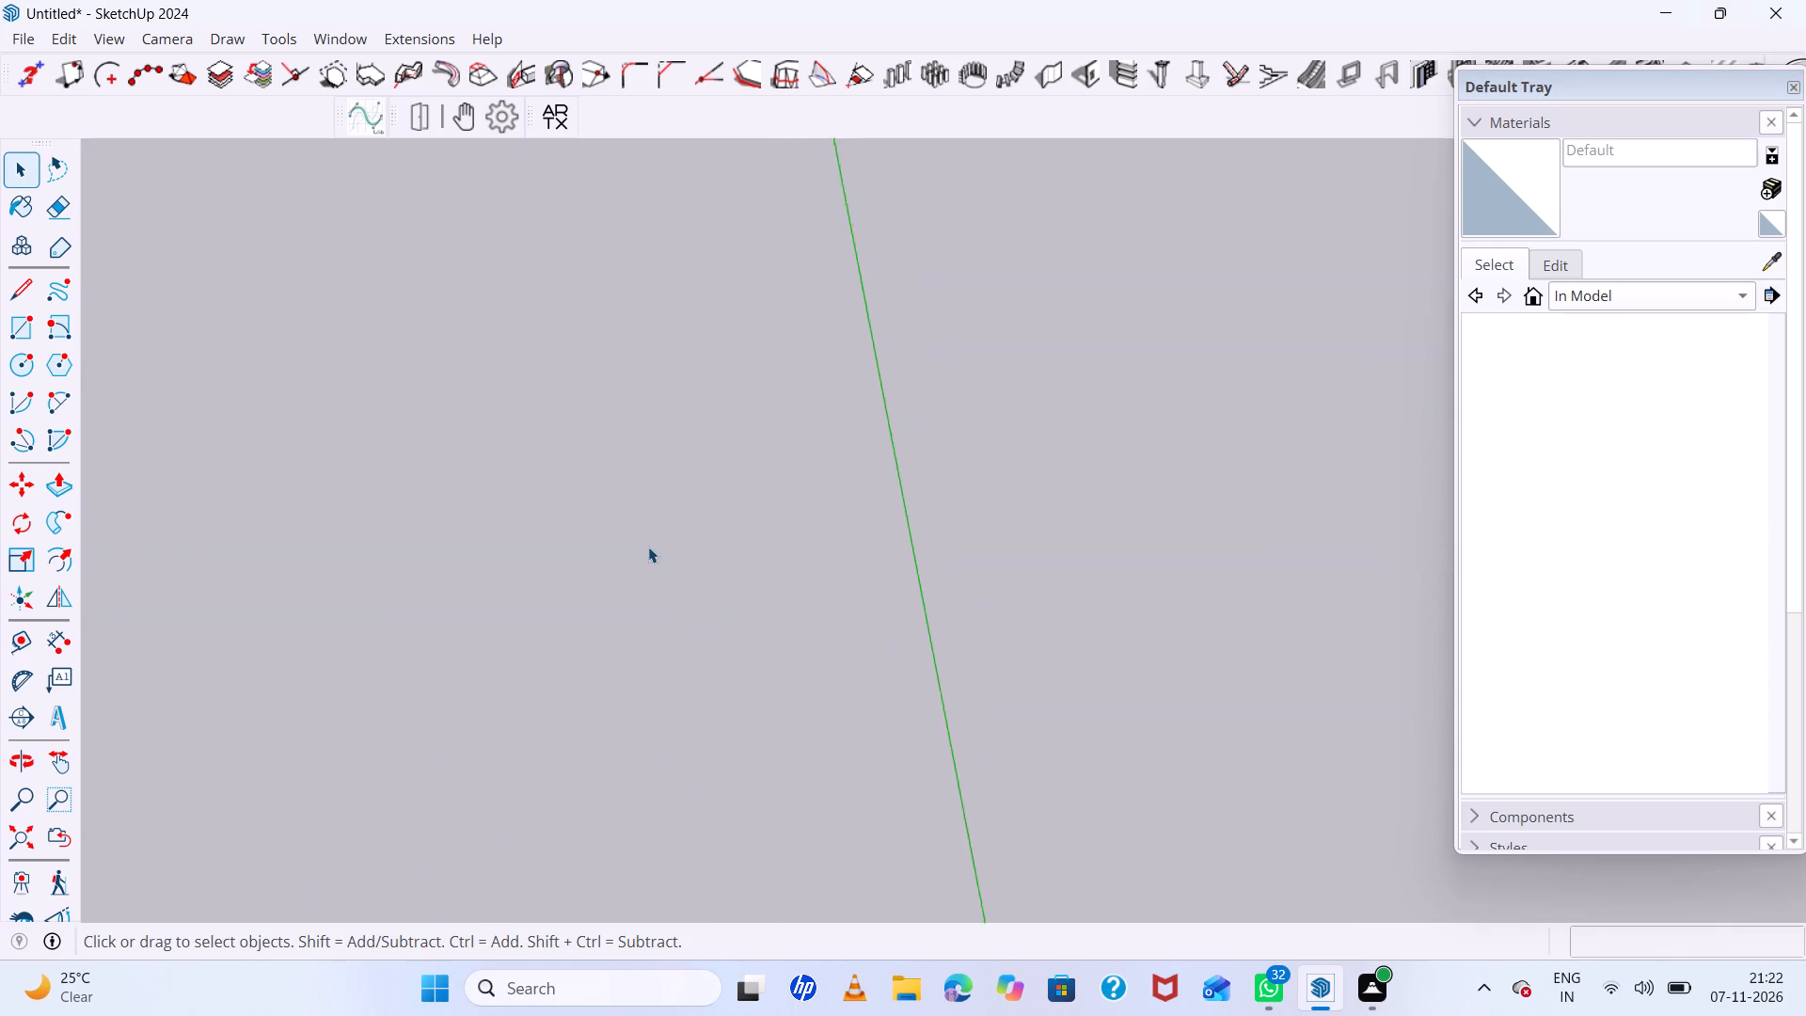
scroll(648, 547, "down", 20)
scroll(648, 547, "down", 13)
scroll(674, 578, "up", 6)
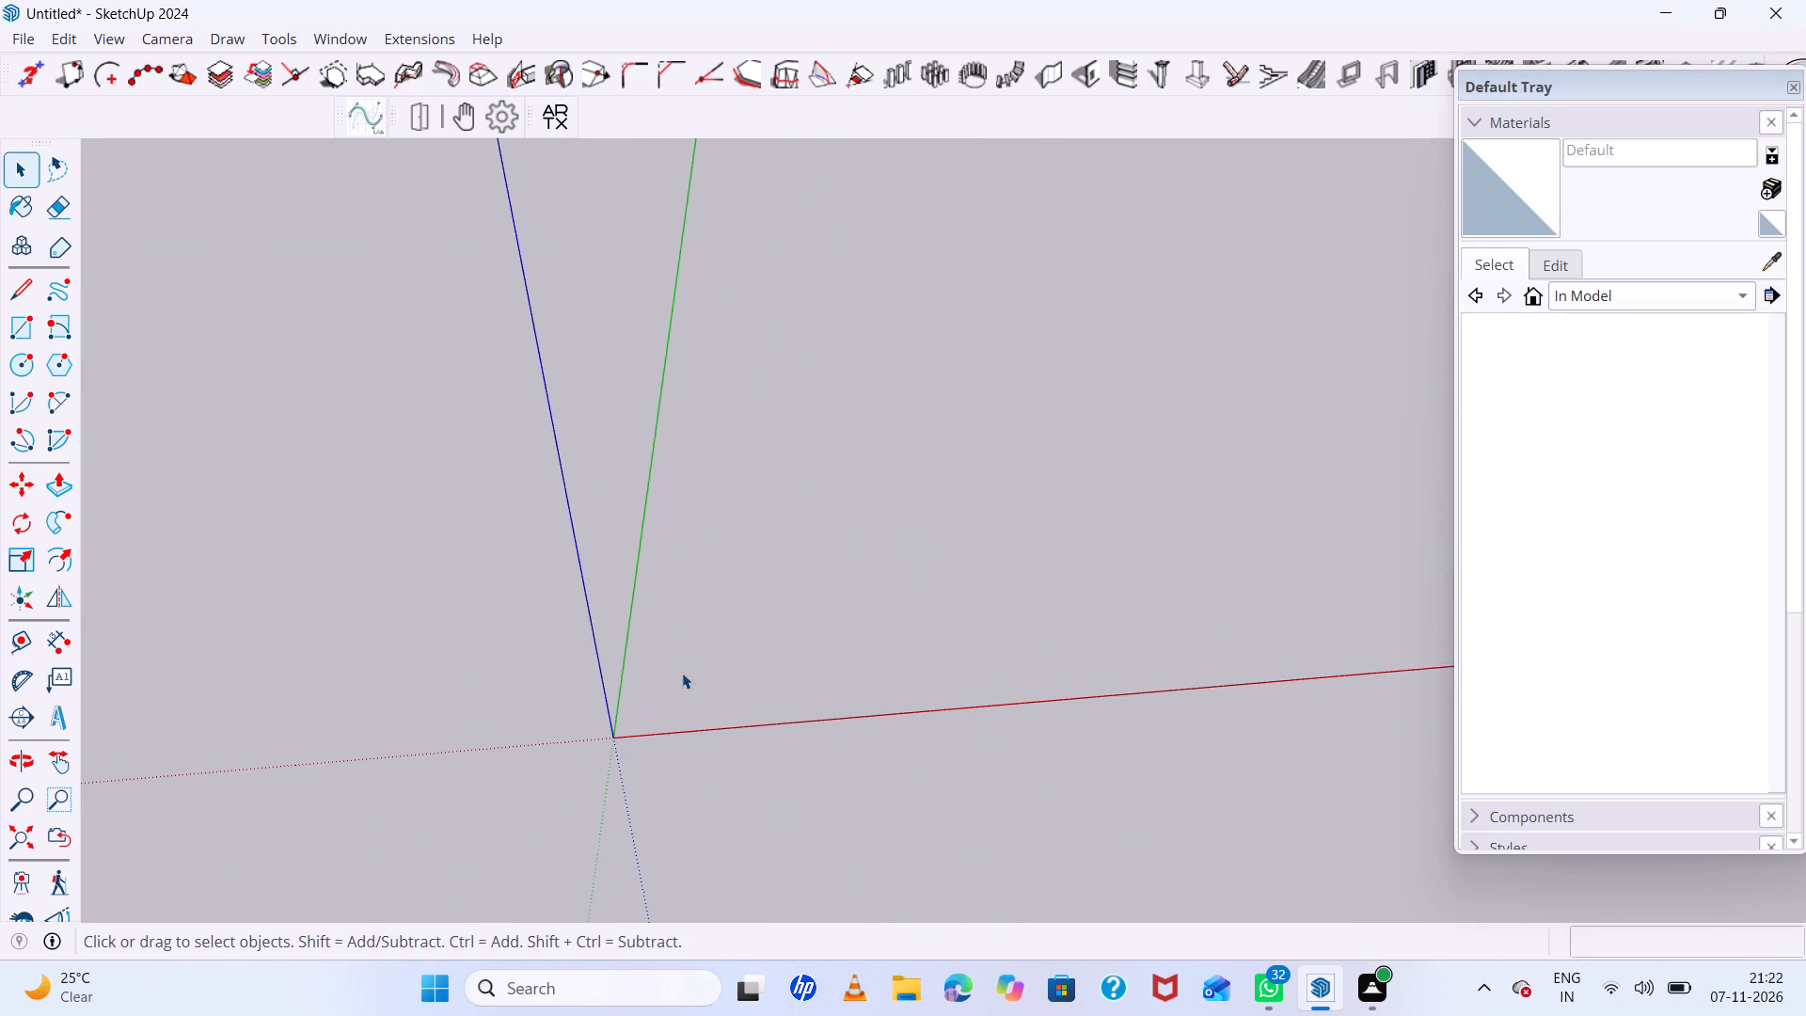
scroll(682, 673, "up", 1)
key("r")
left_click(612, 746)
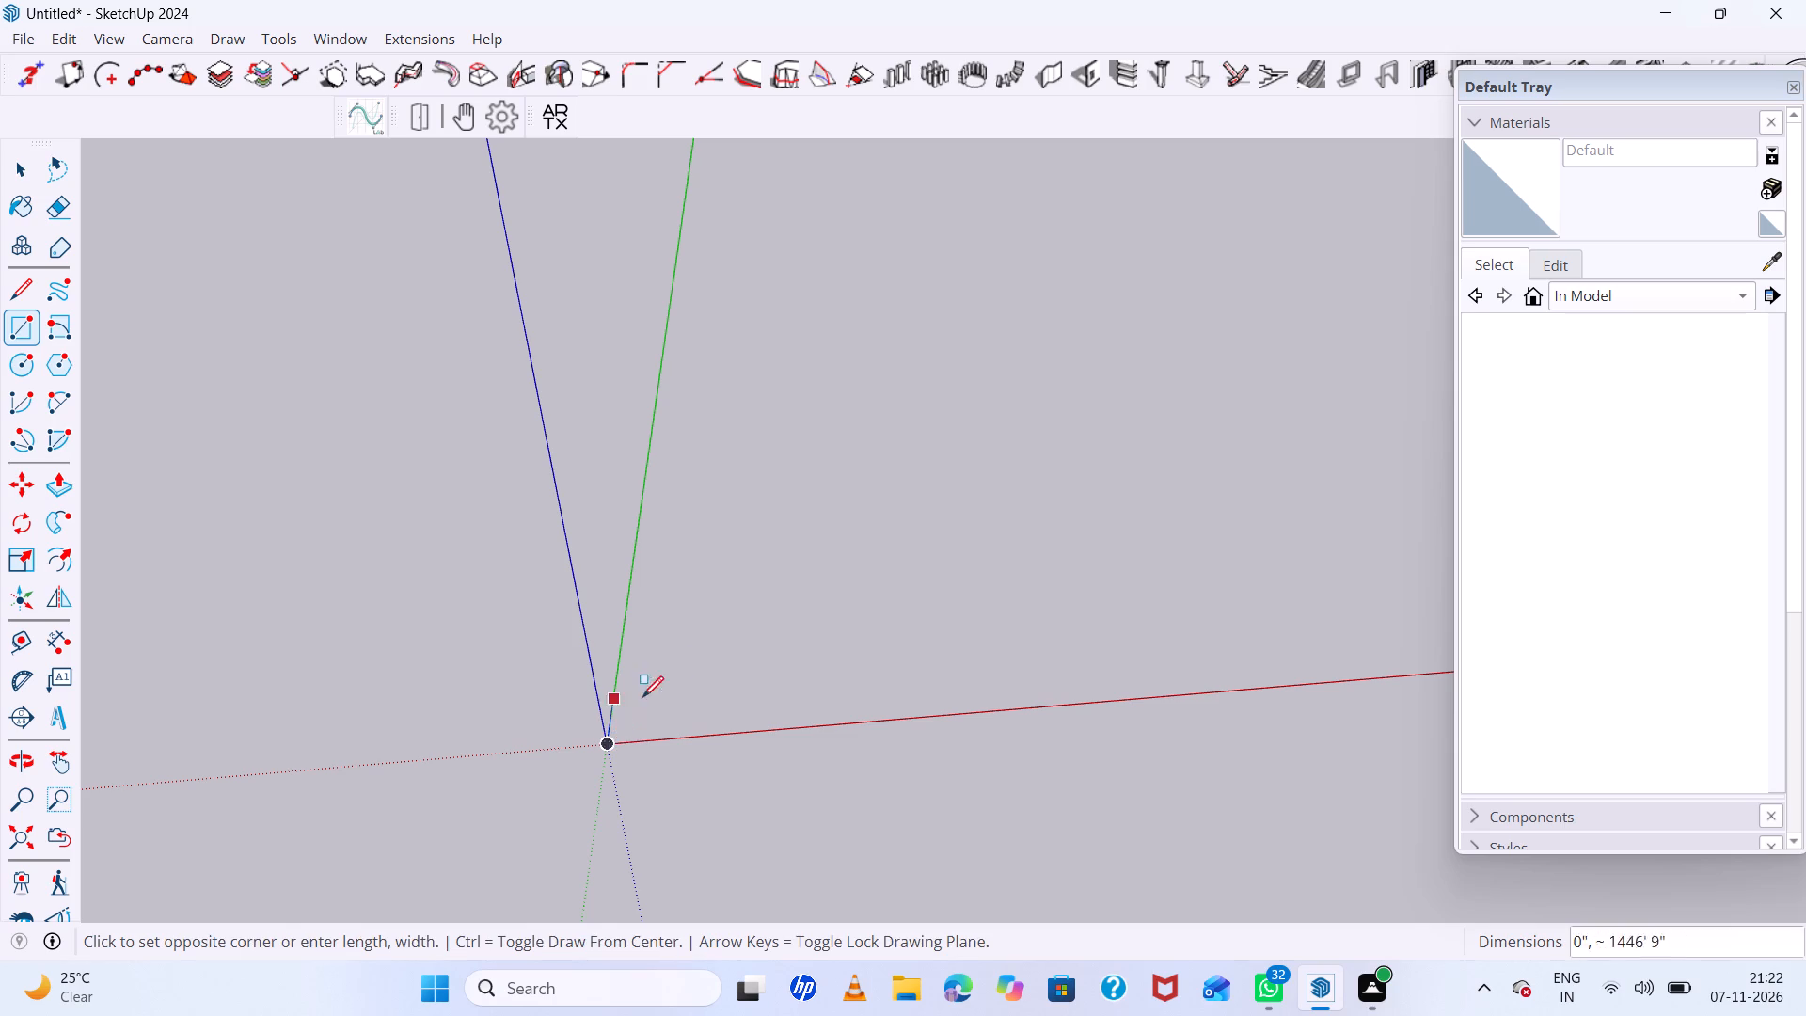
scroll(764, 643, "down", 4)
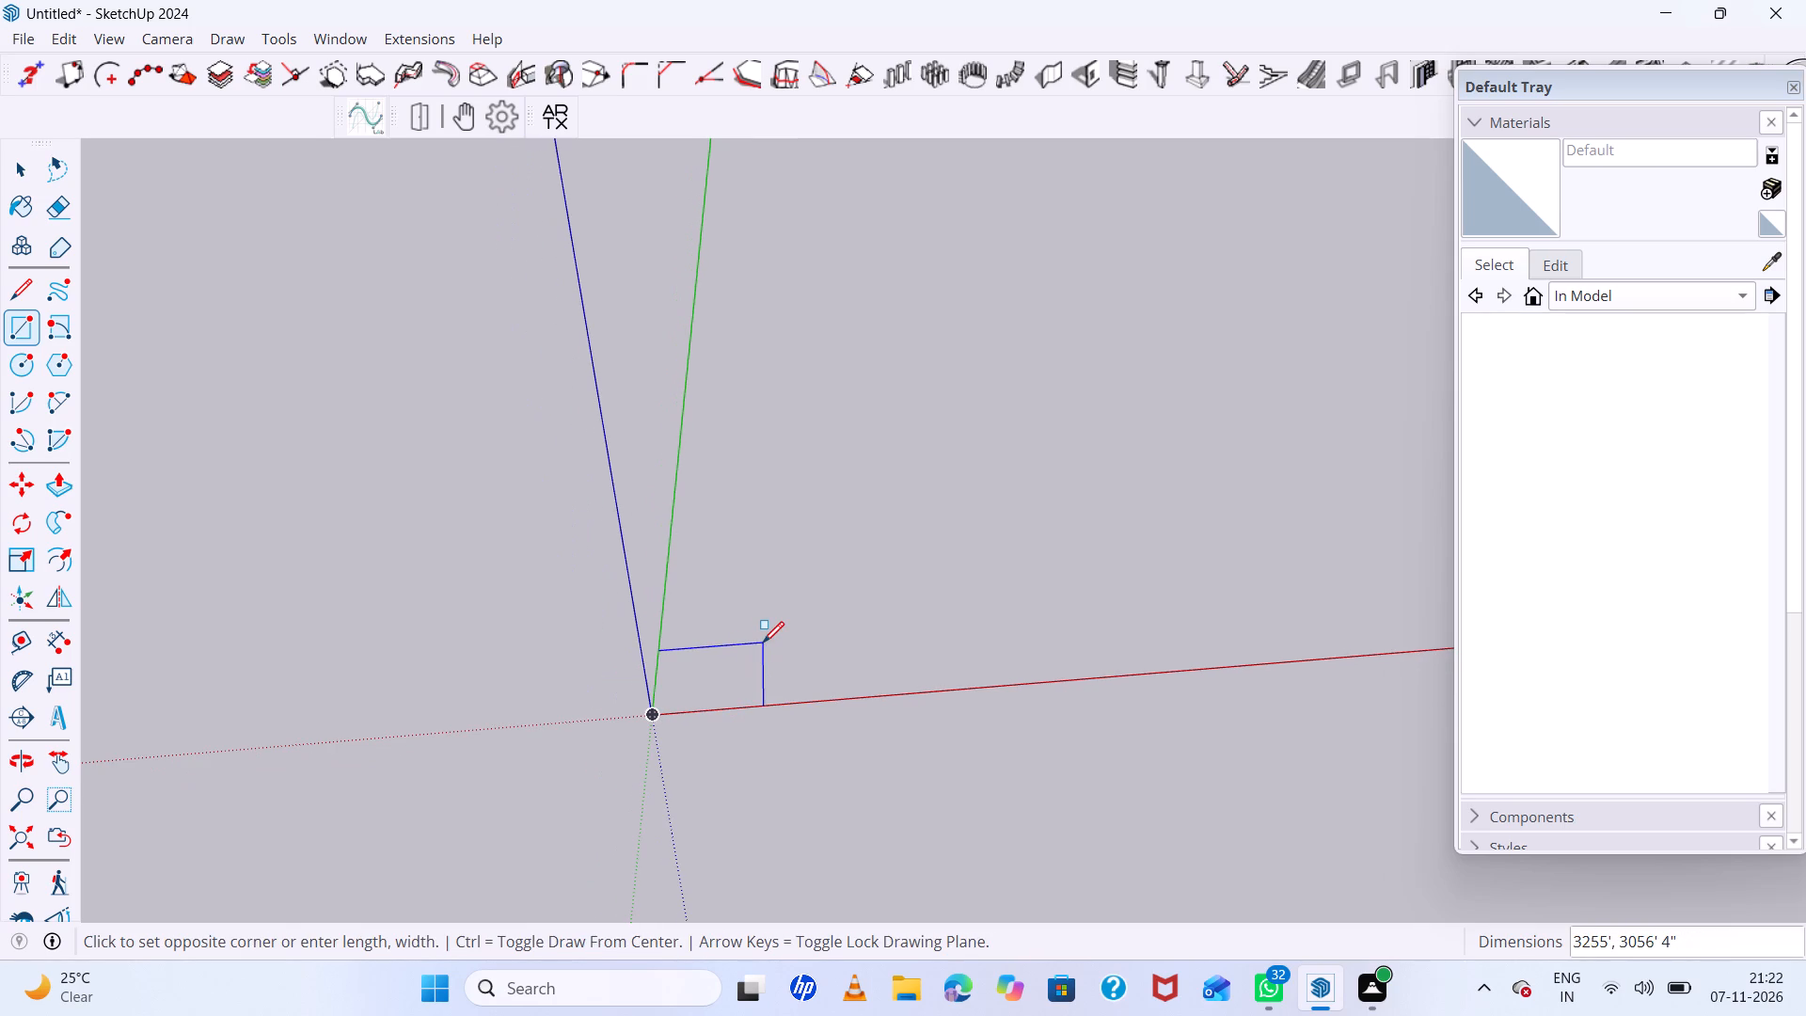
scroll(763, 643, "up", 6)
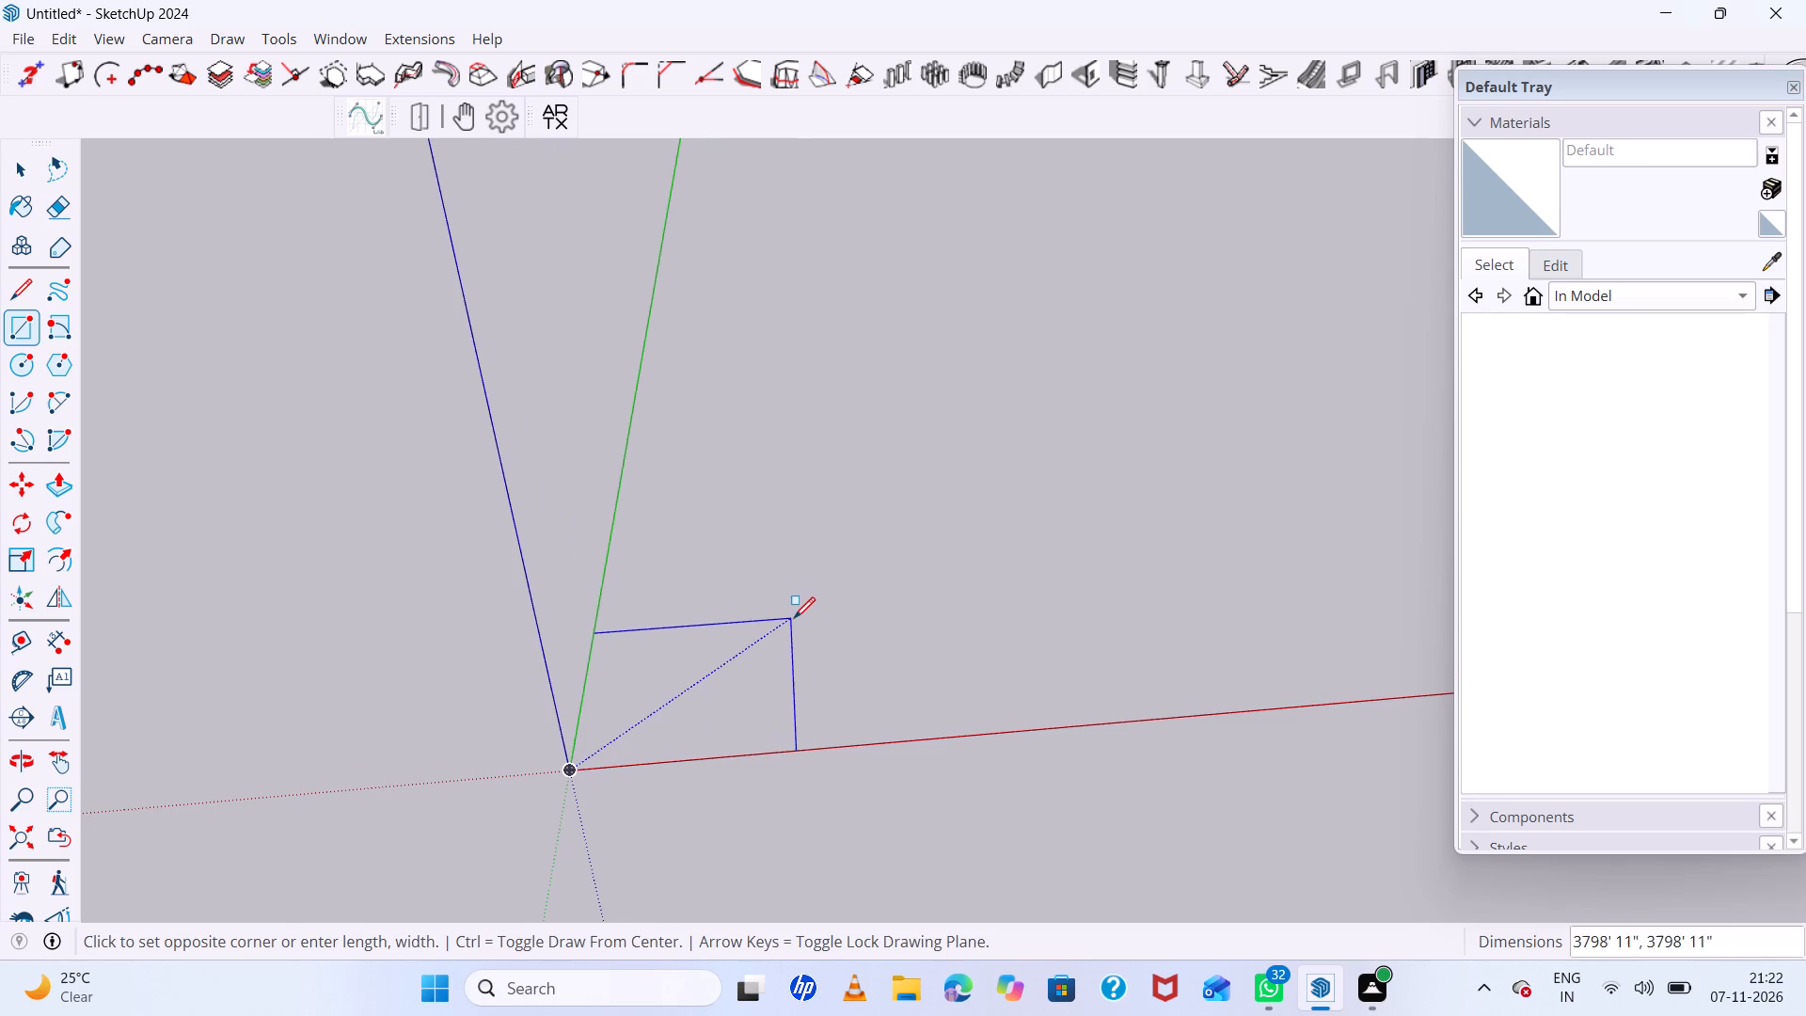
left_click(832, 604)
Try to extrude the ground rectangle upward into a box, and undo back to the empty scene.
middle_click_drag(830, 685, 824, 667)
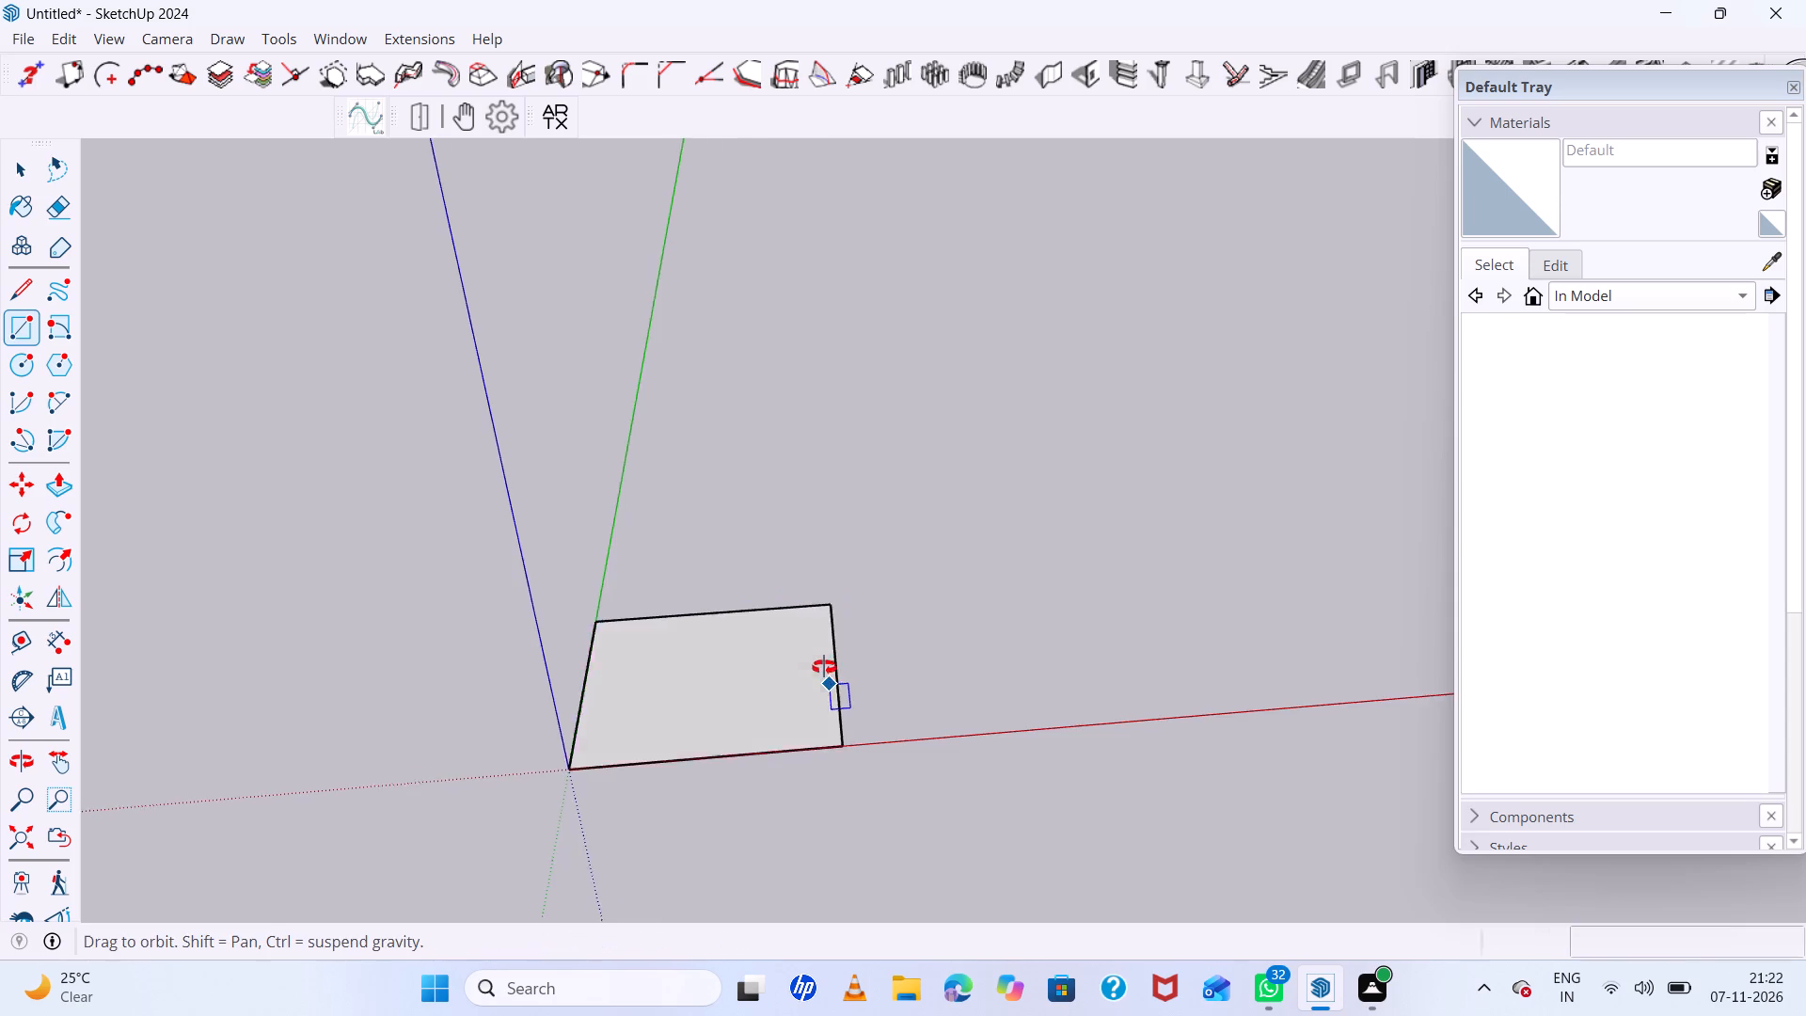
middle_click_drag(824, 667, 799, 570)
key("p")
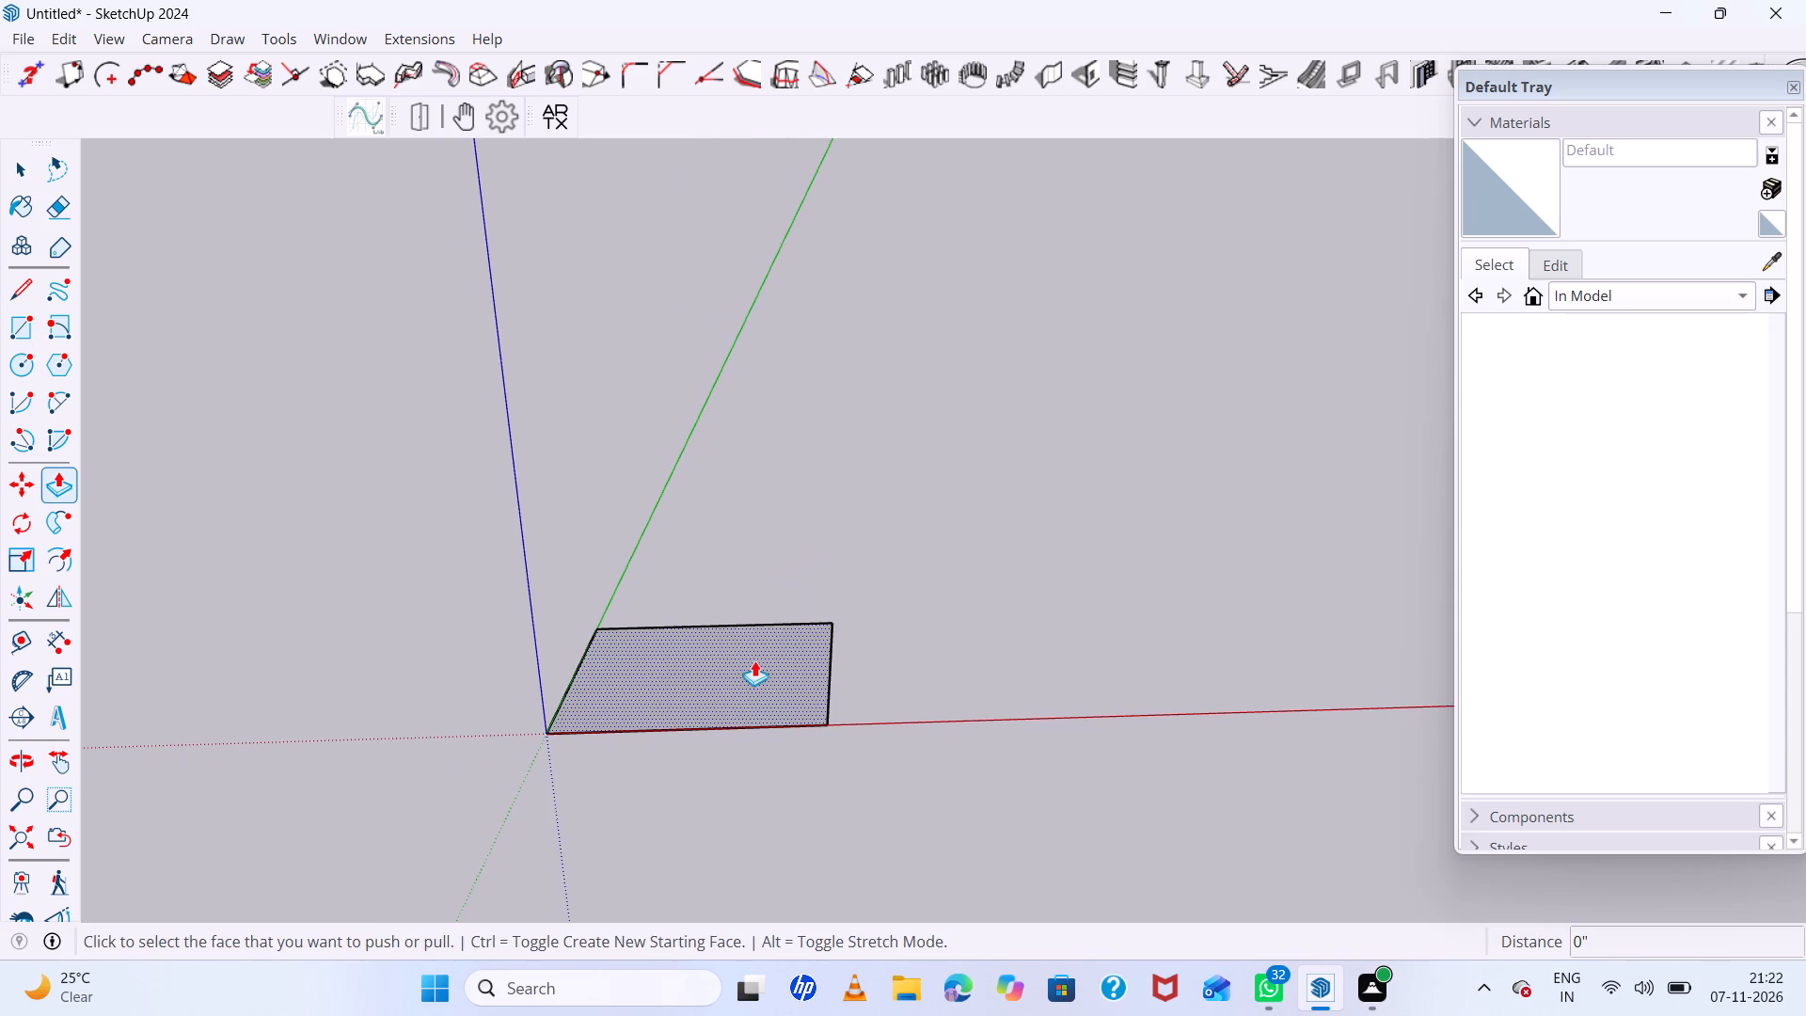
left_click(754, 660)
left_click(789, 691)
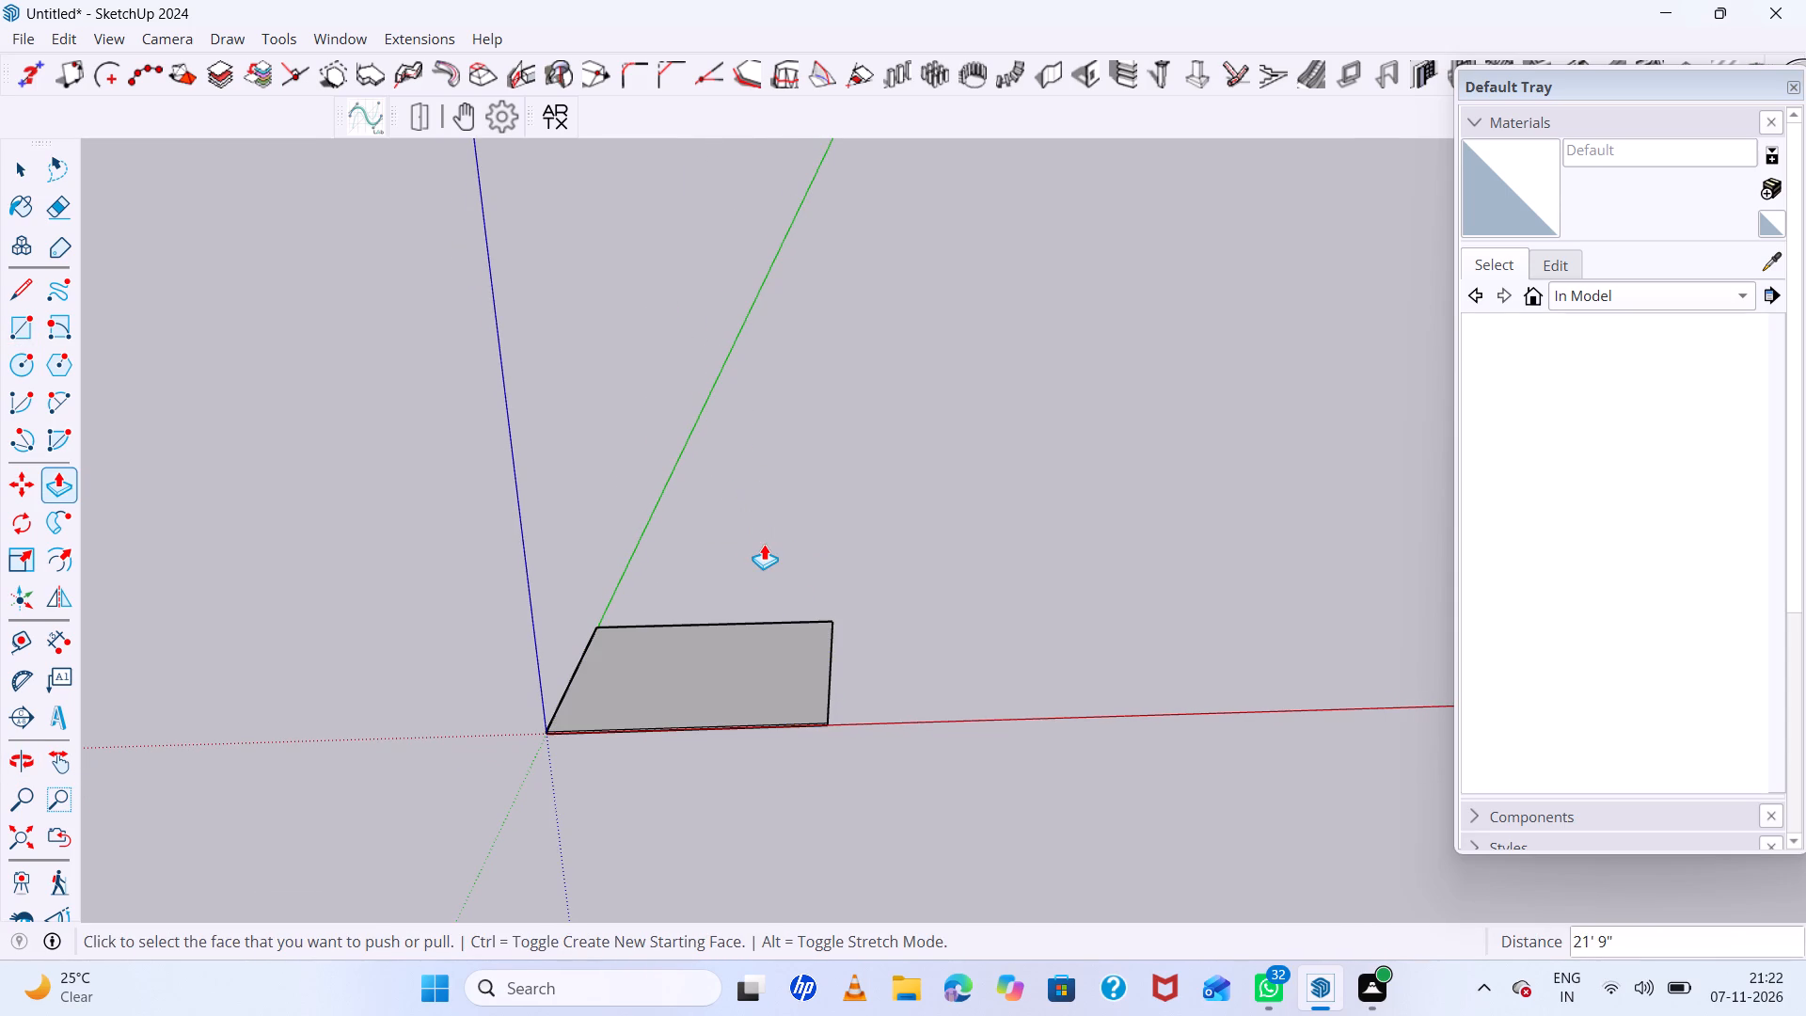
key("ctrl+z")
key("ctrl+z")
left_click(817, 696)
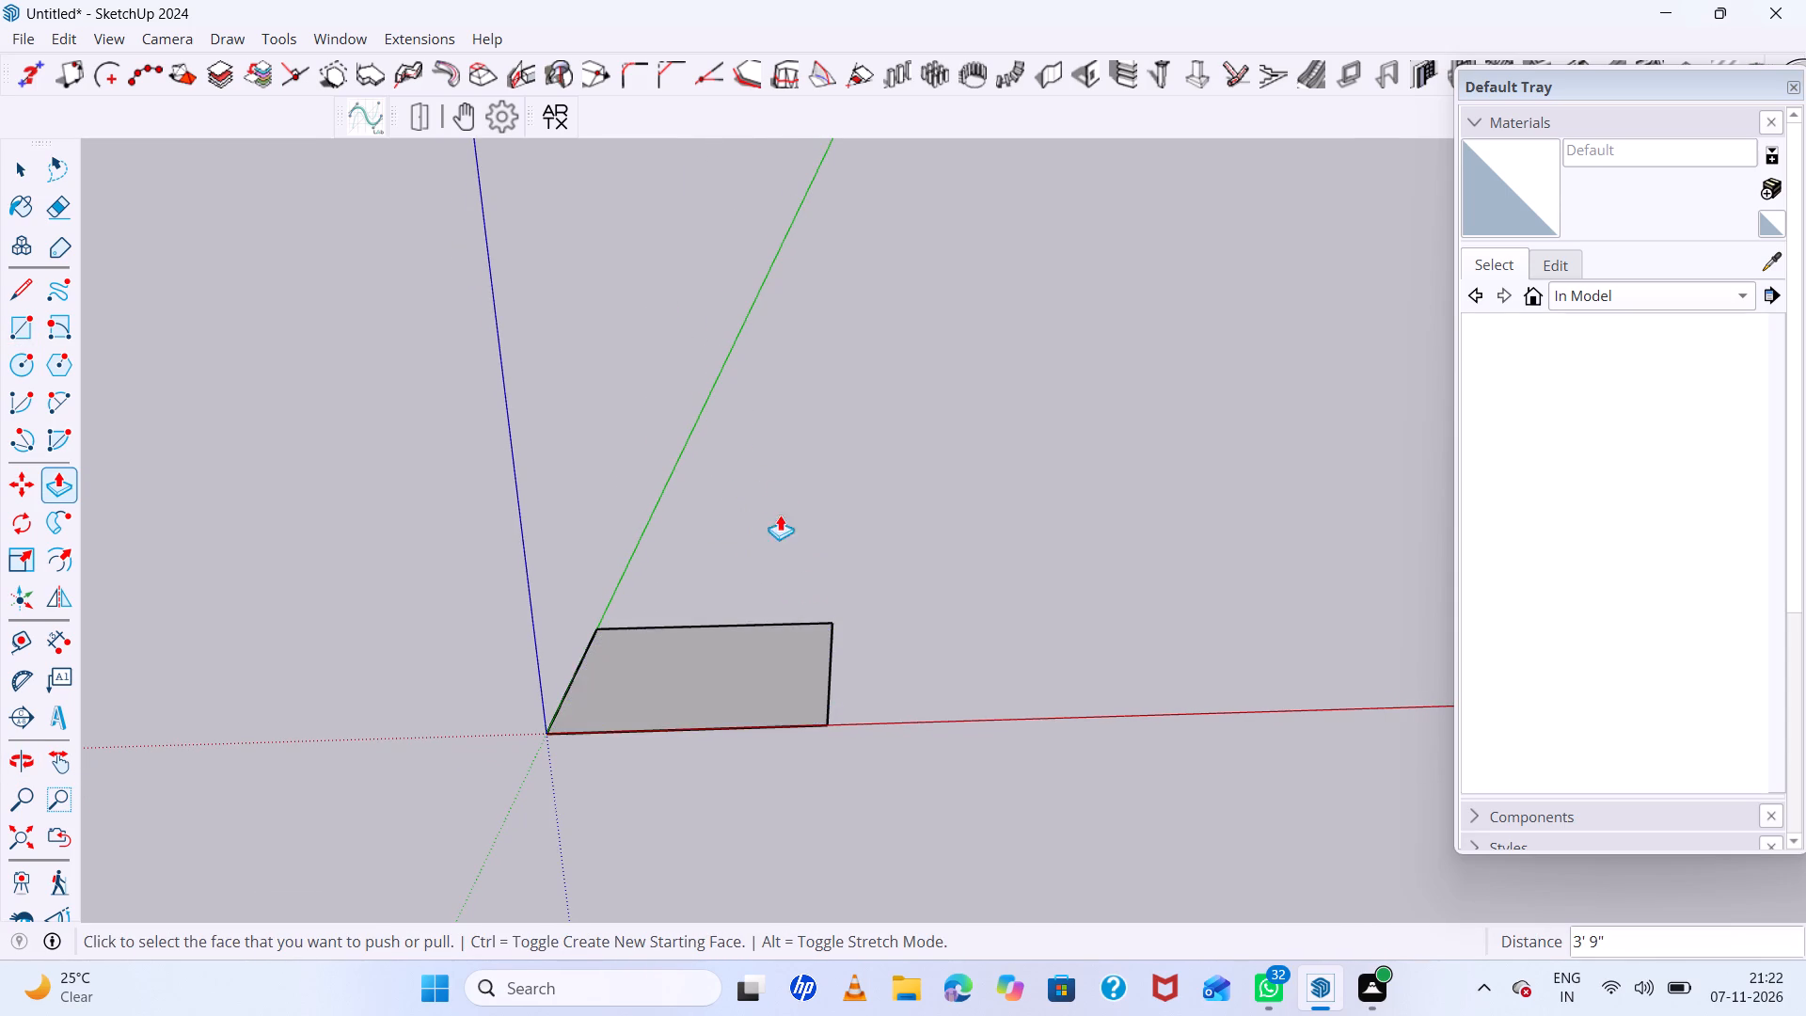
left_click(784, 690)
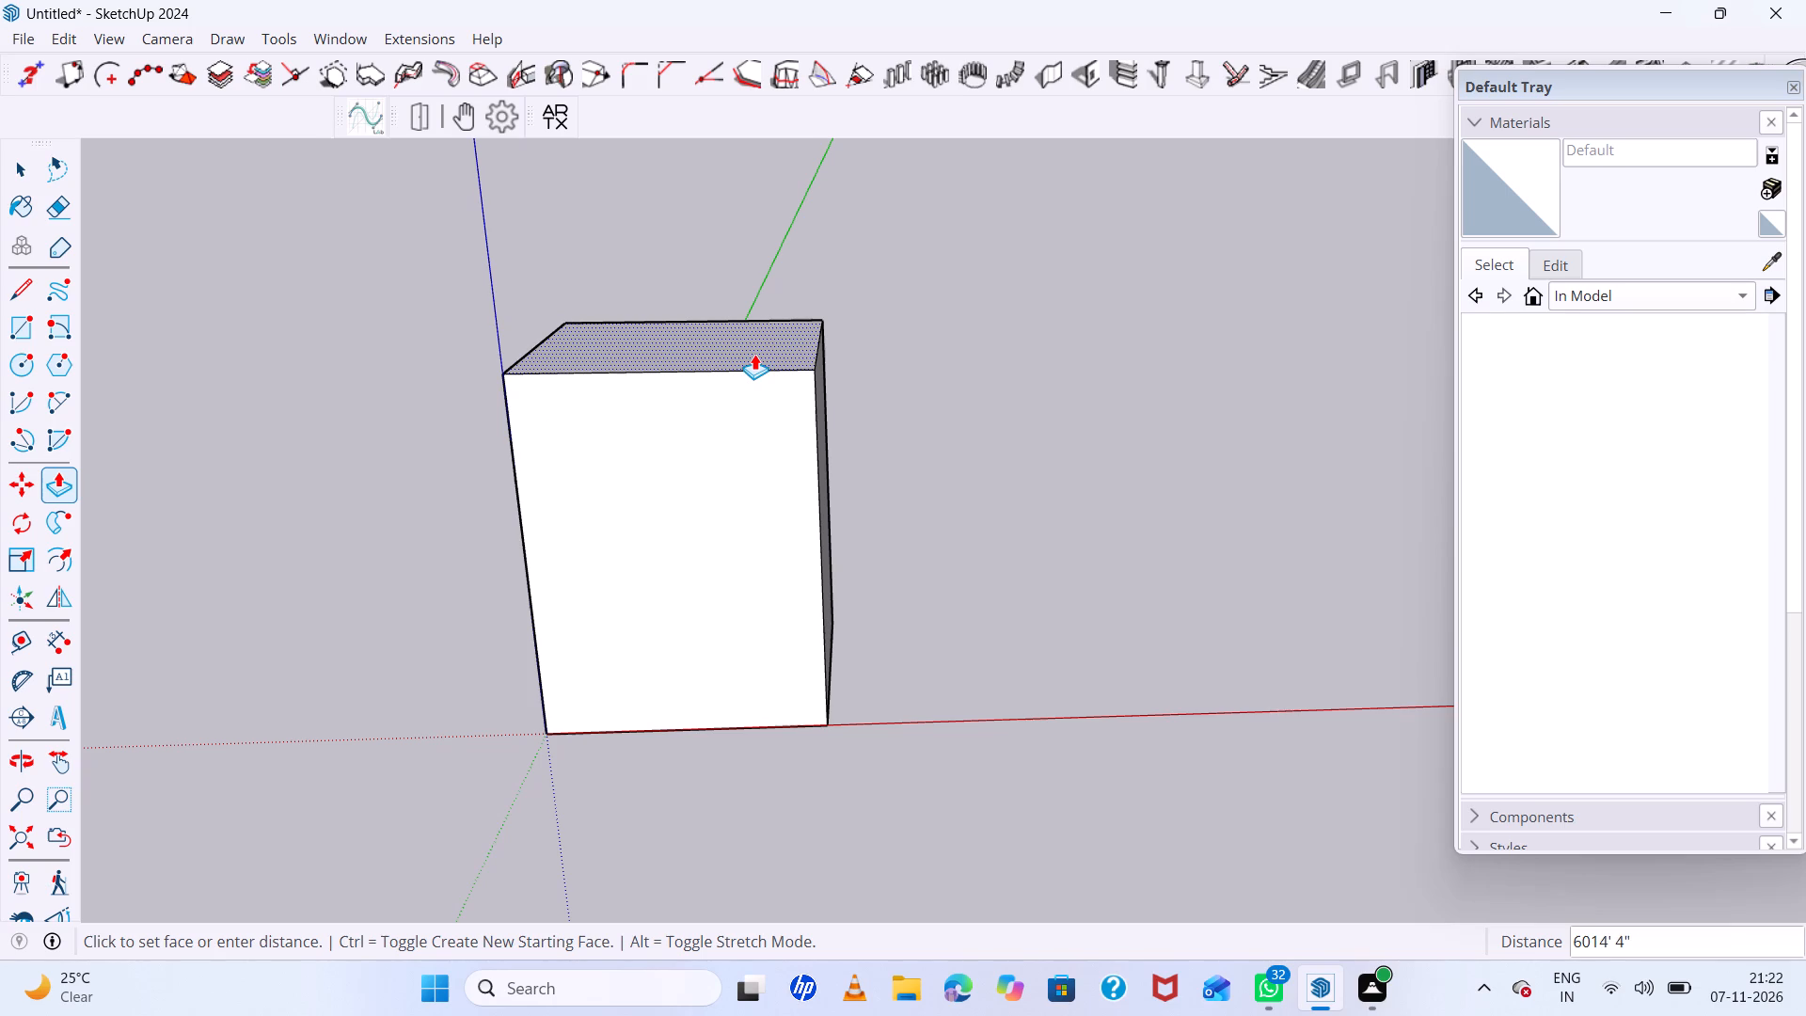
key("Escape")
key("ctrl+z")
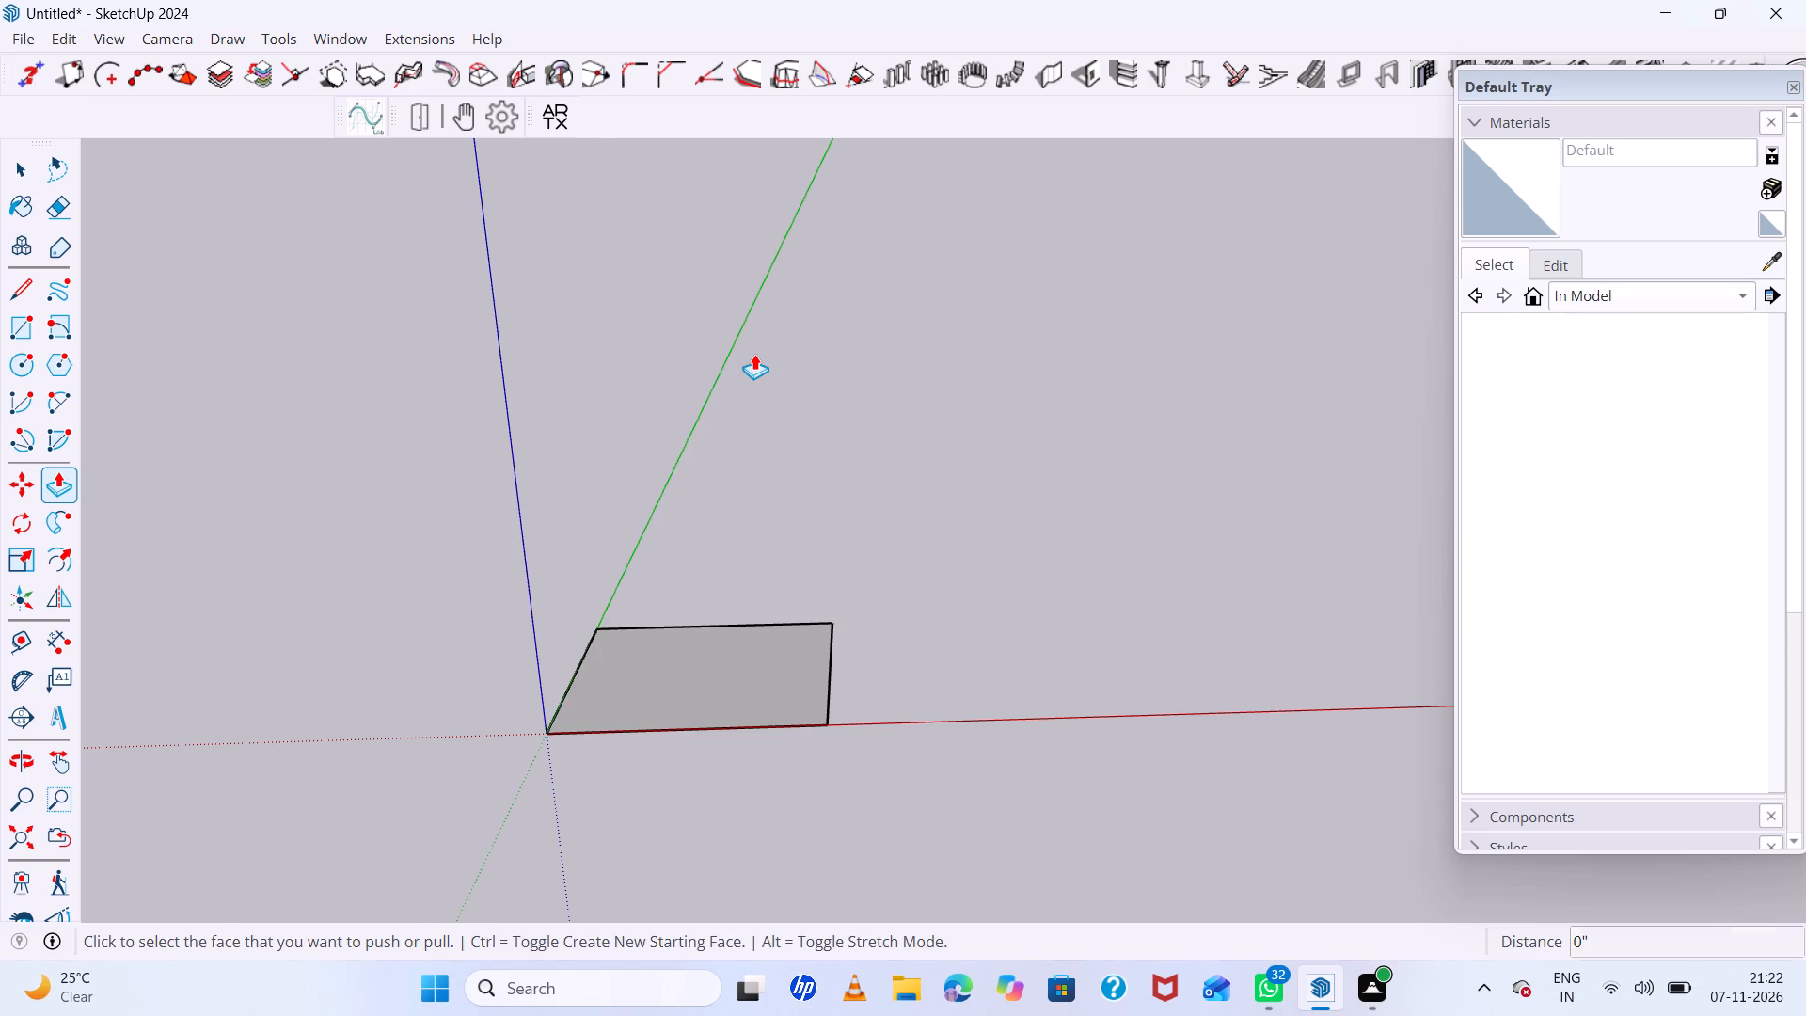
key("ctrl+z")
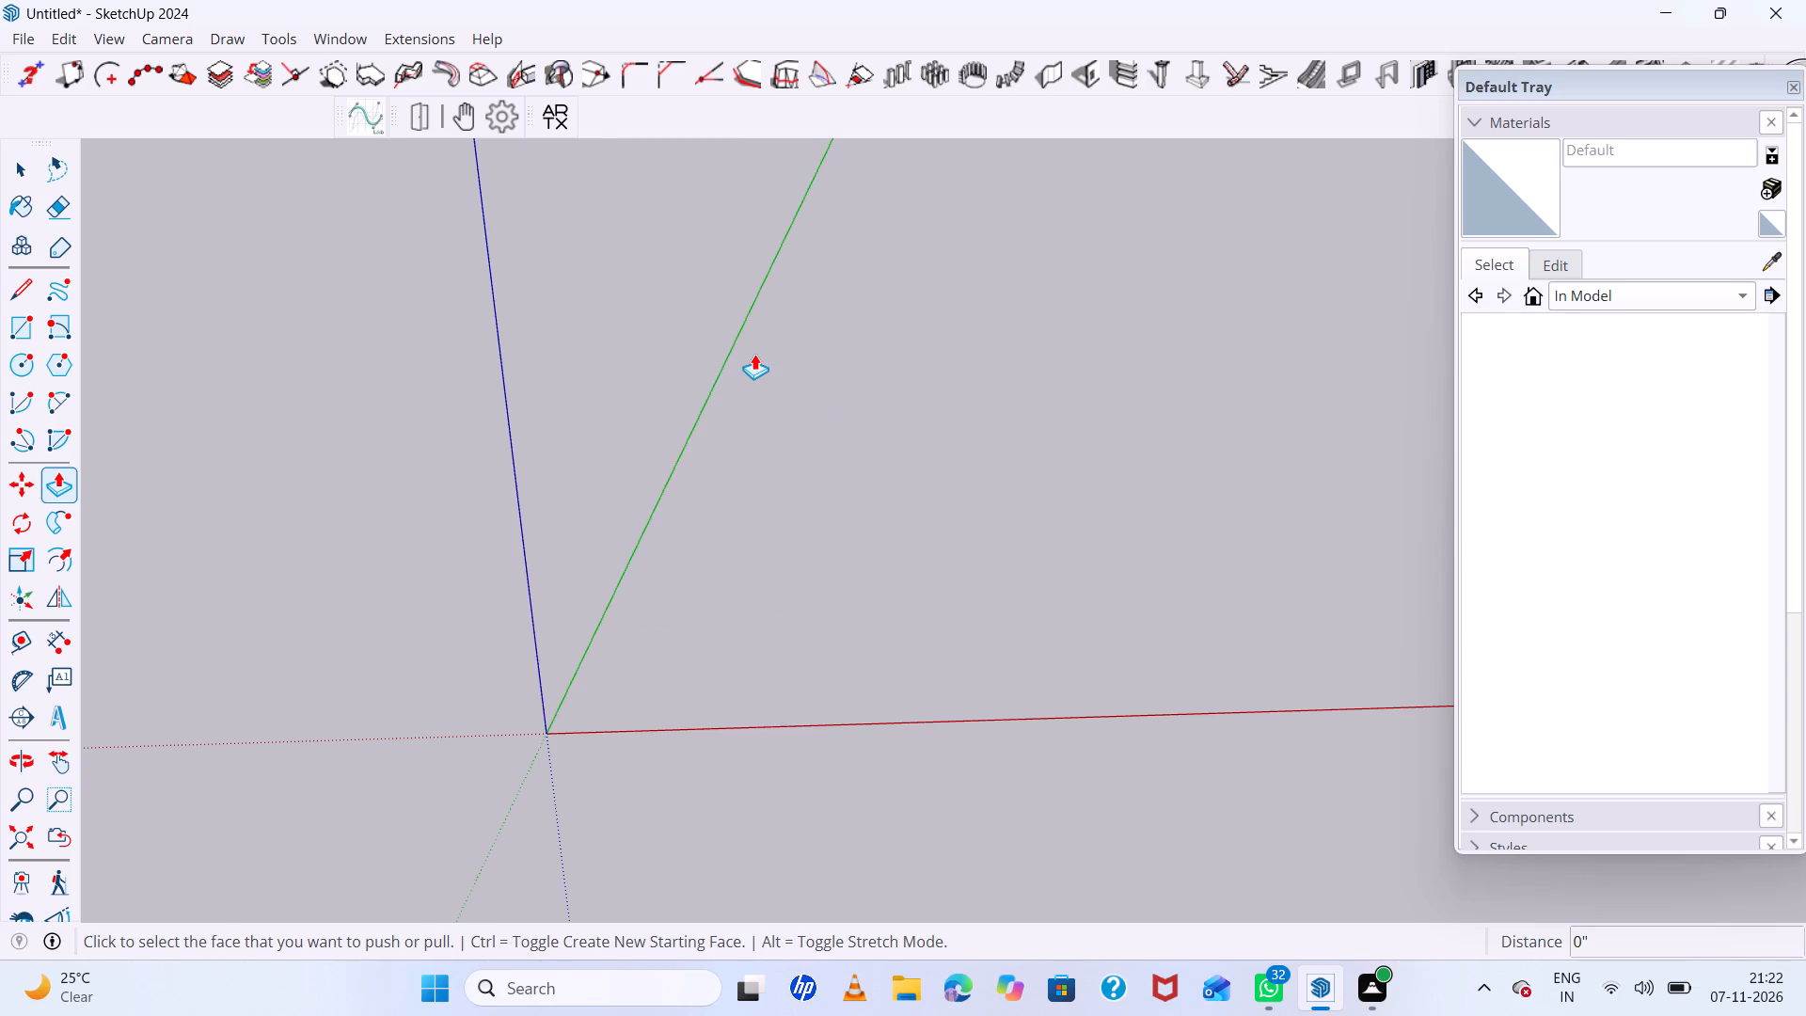
Draw a 50' by 20' rectangle on the ground plane from the origin.
key("r")
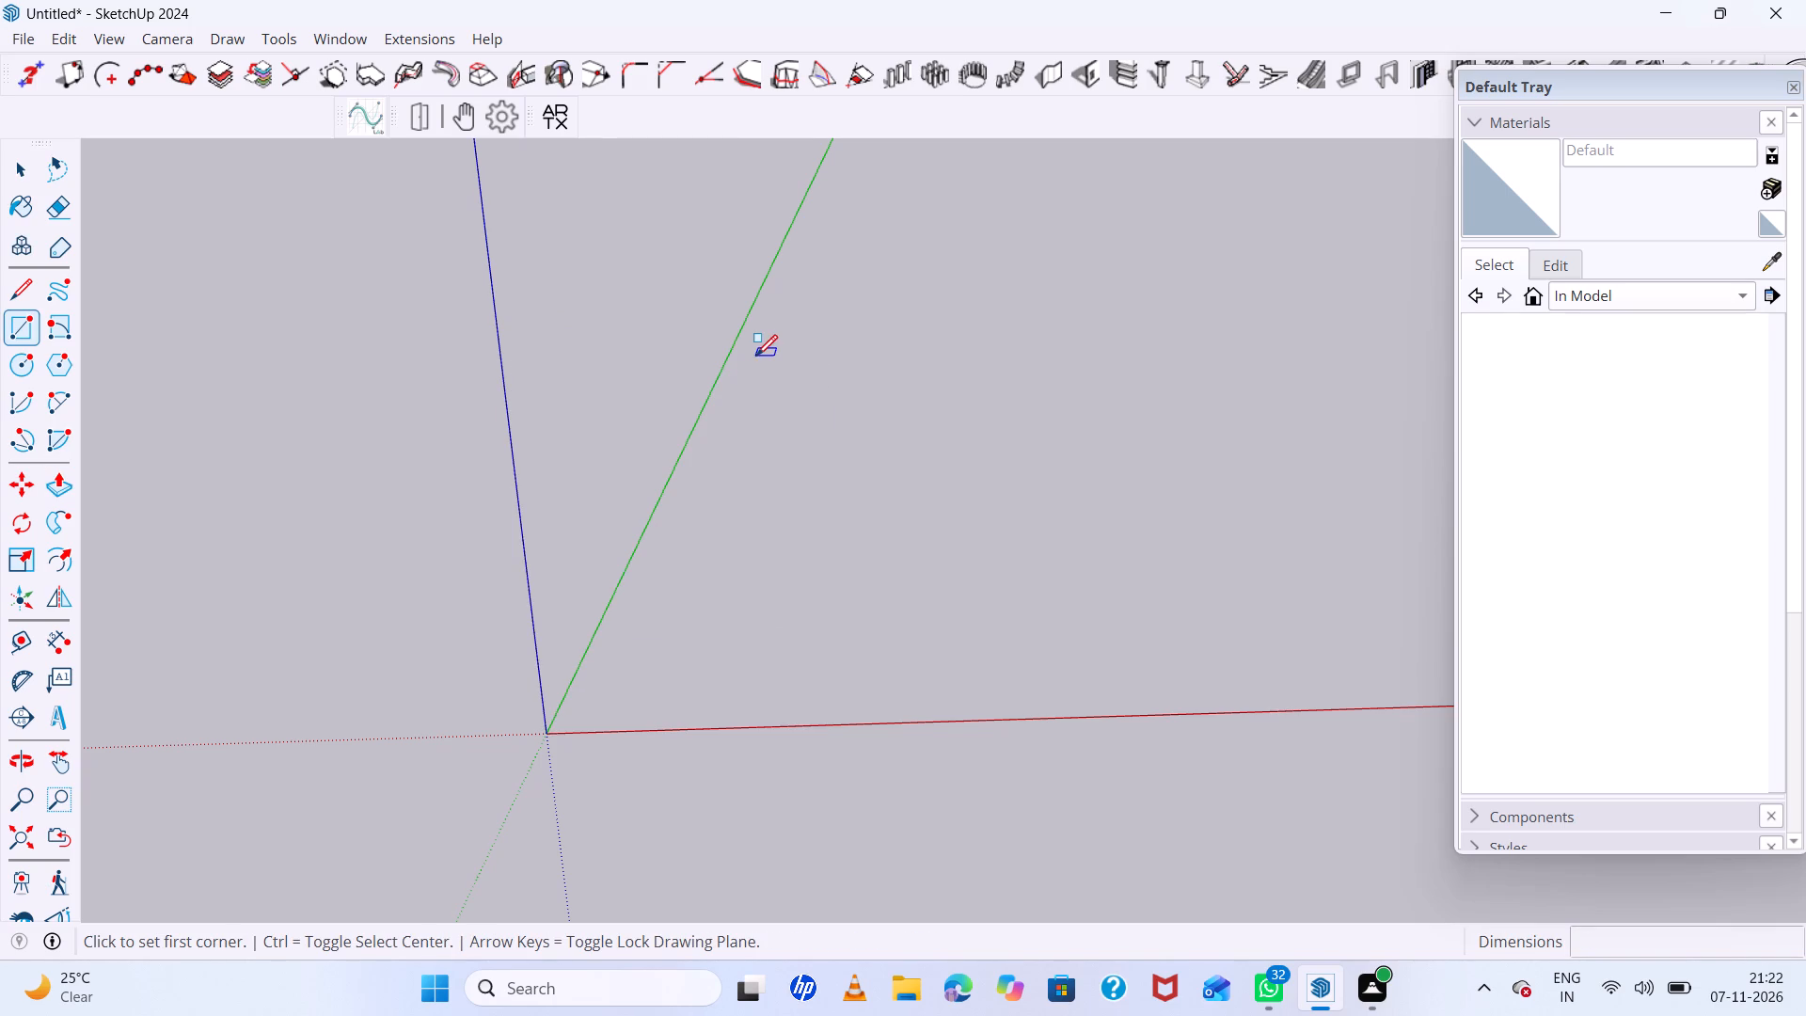
left_click(547, 729)
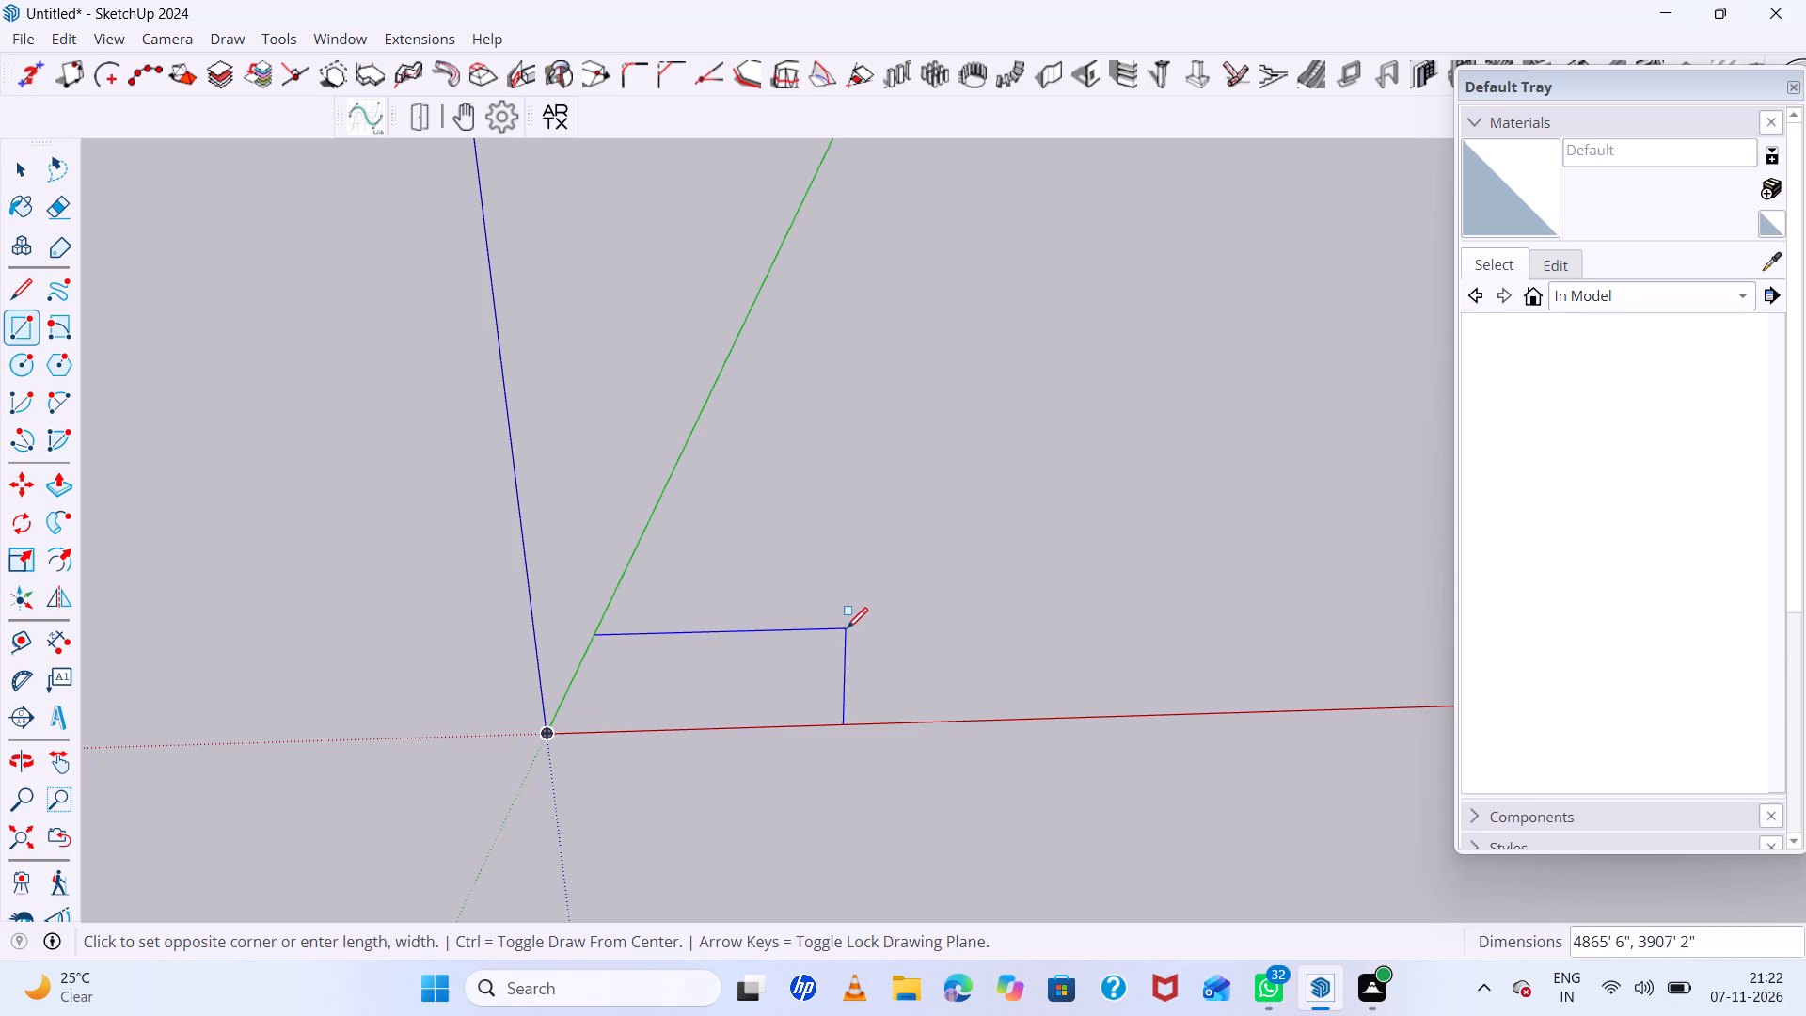
type("50'")
type(",2")
type("0'")
key("Return")
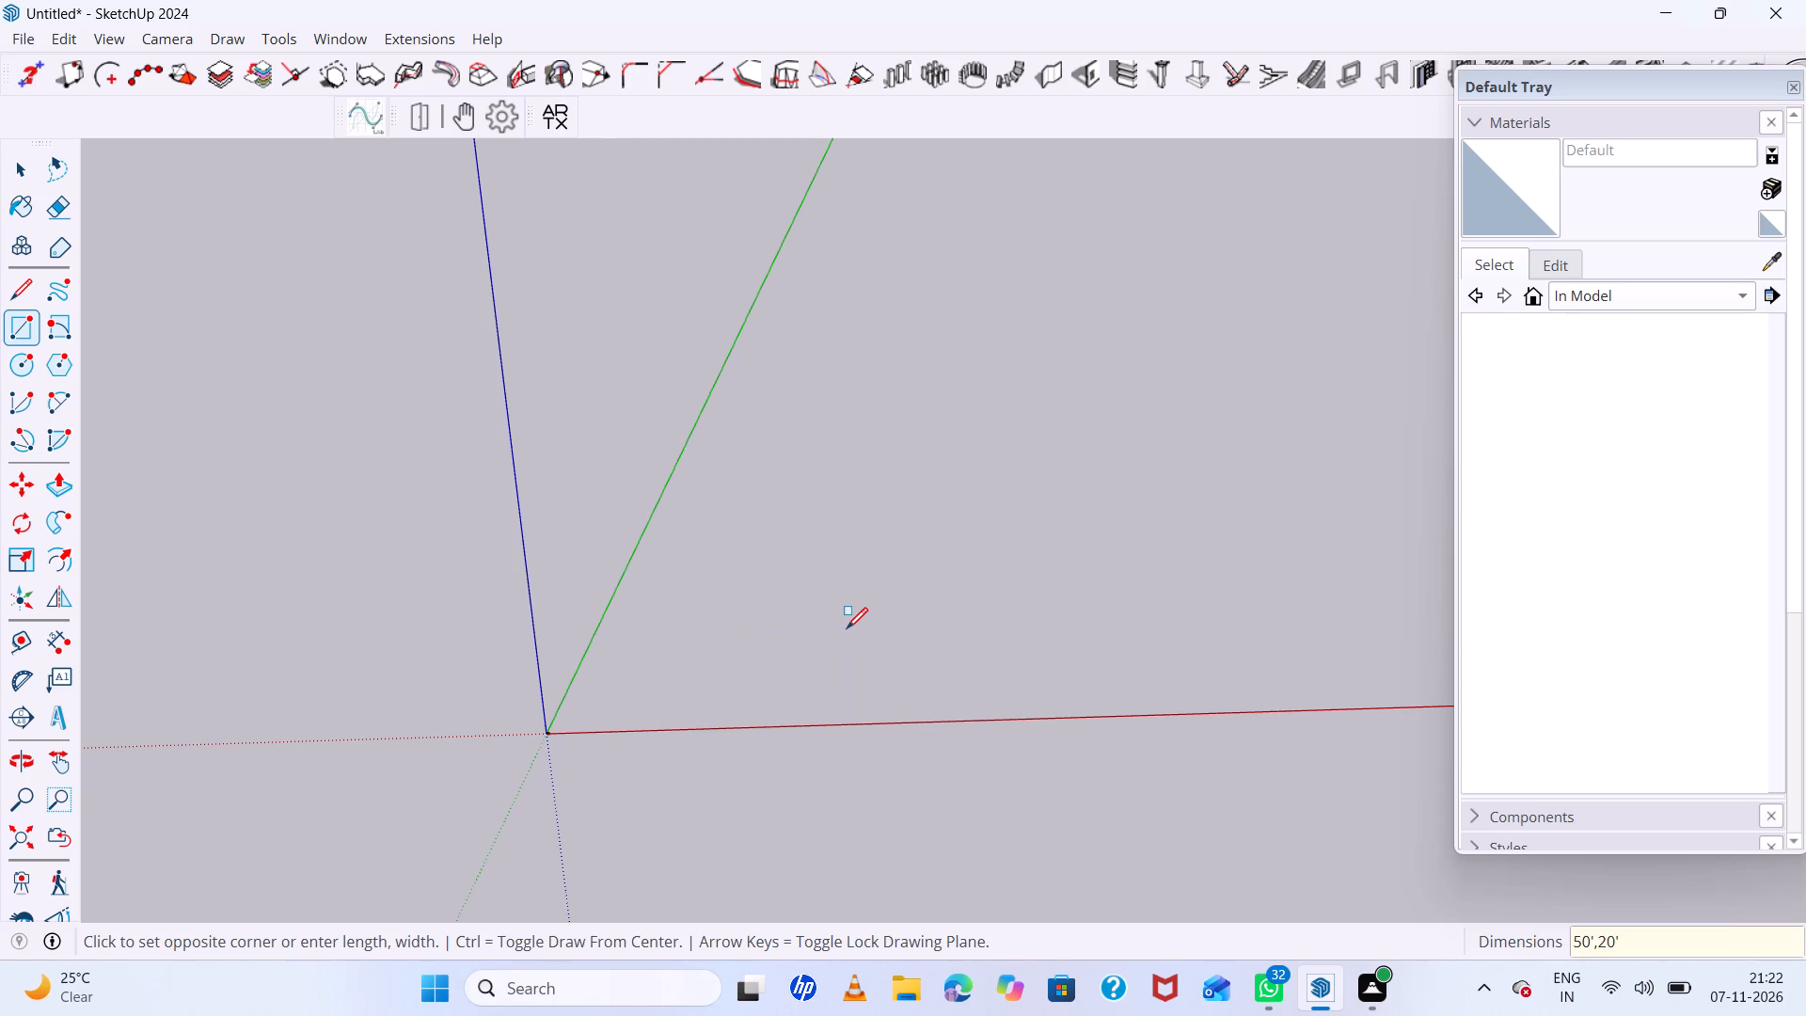
Extrude the 50' by 20' rectangle upward about 115' 9" into a tall box.
scroll(610, 647, "up", 16)
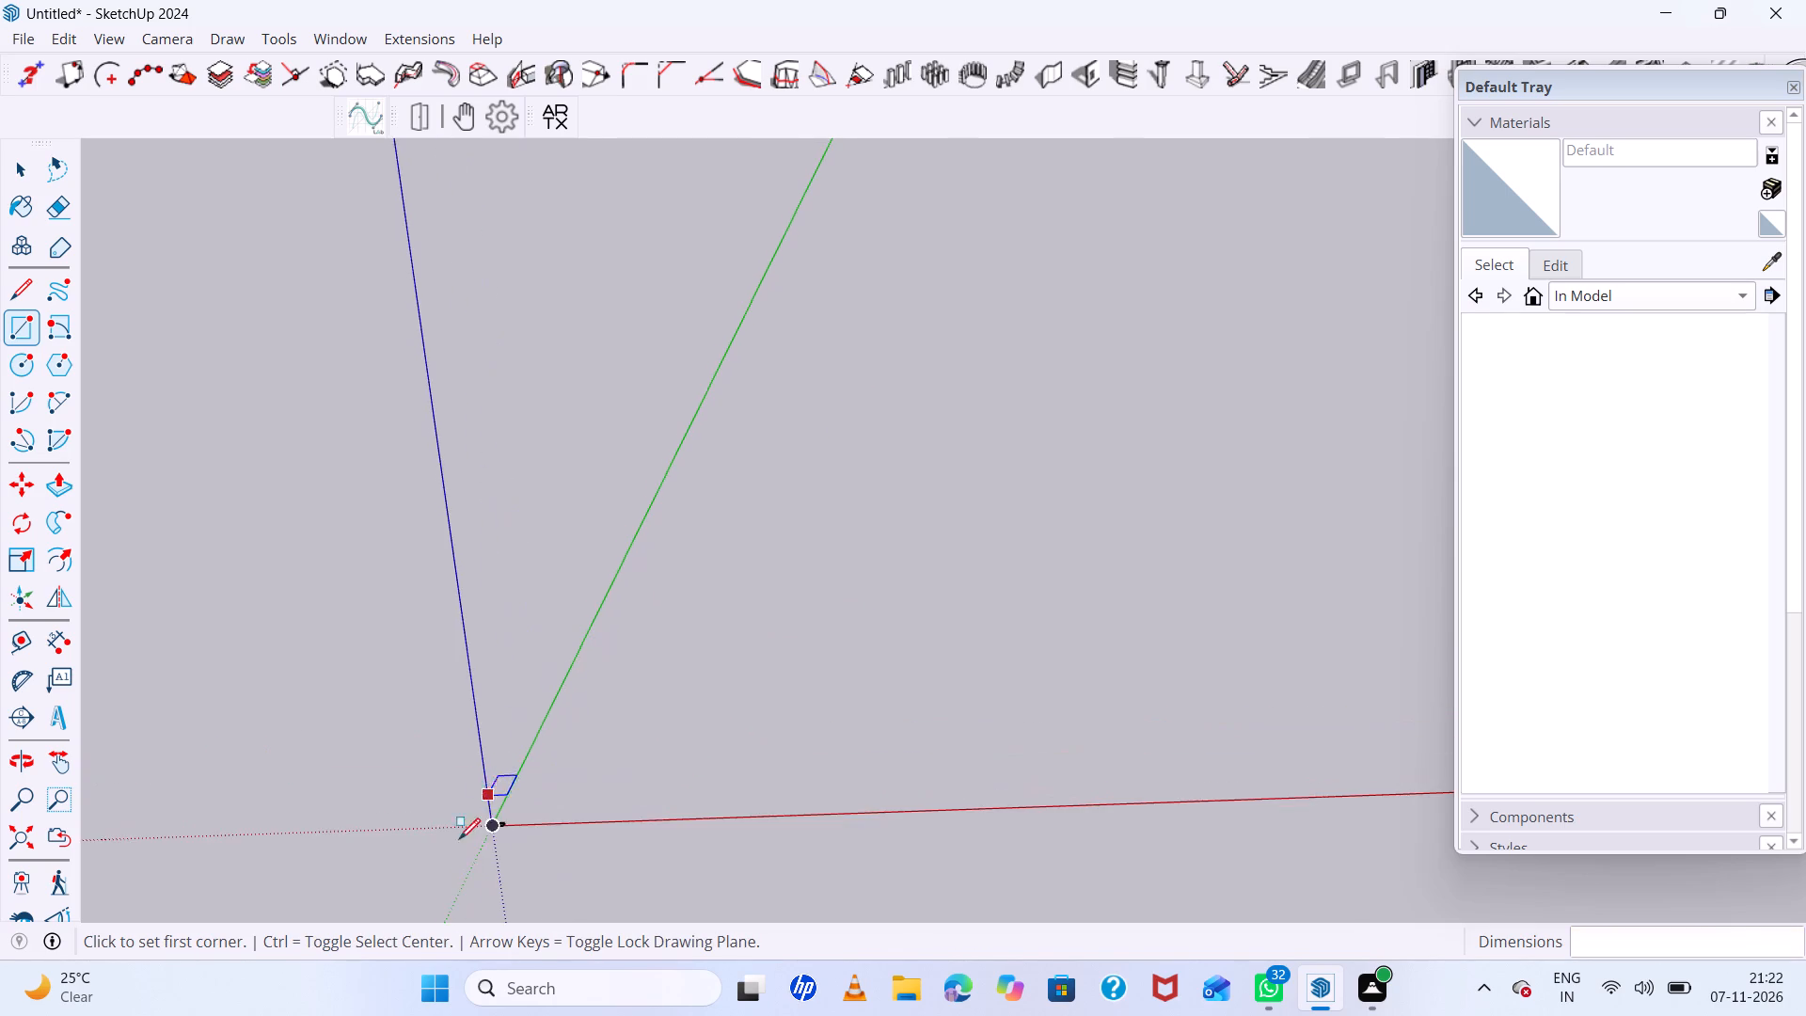
scroll(459, 839, "up", 15)
scroll(593, 660, "up", 16)
middle_click_drag(657, 829, 666, 898)
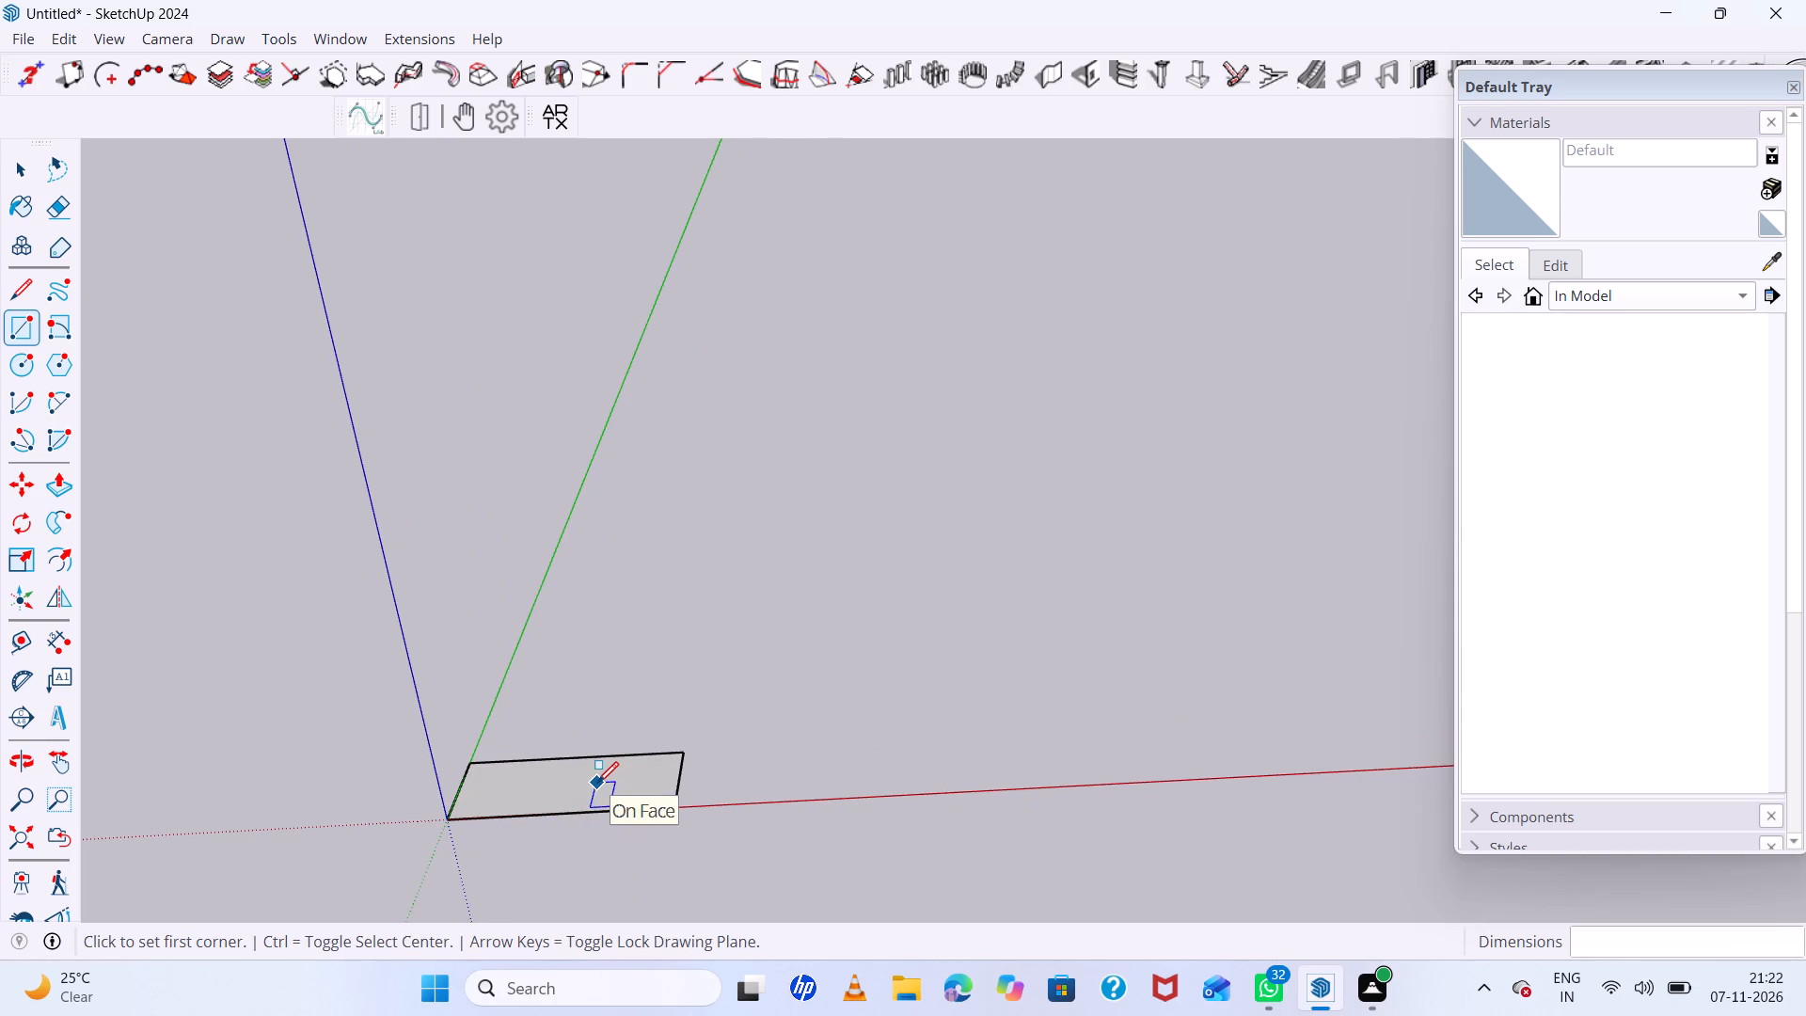
key("p")
left_click(611, 788)
left_click(631, 800)
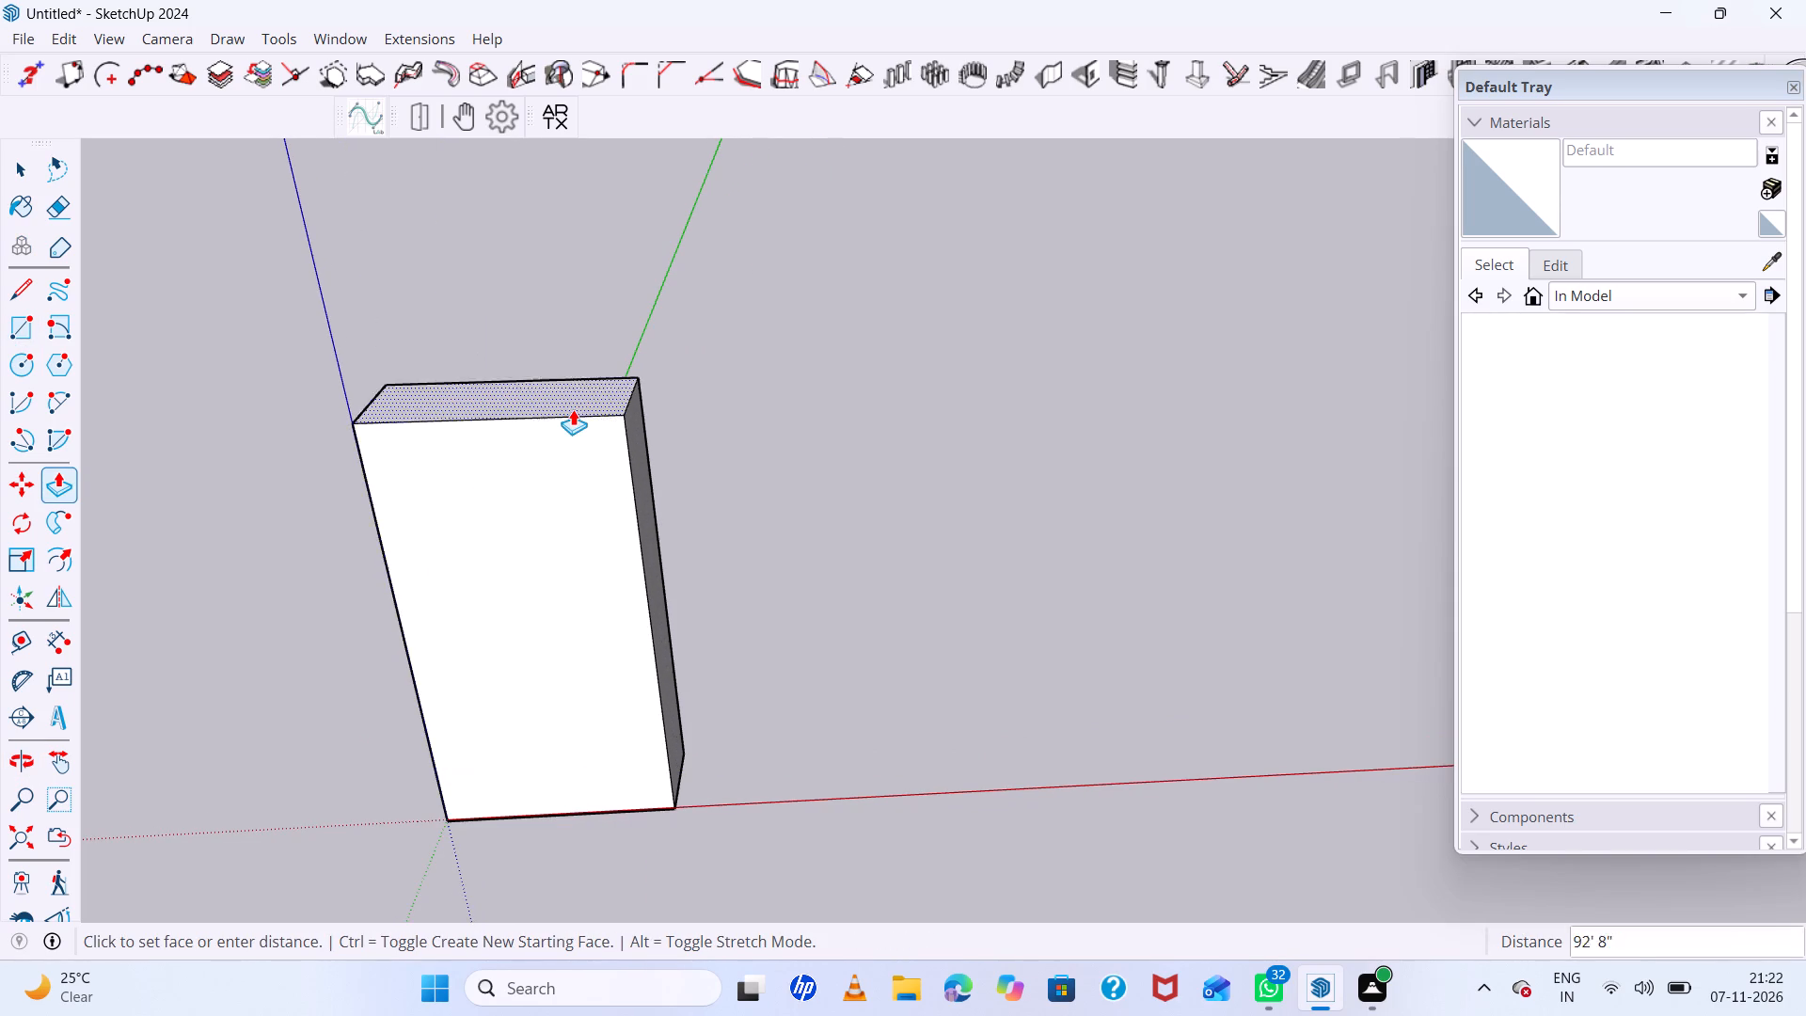
scroll(573, 407, "down", 7)
left_click(548, 357)
Extrude the box's wide rear face outward along the green axis to deepen the box.
scroll(663, 520, "up", 7)
middle_click_drag(575, 586, 991, 621)
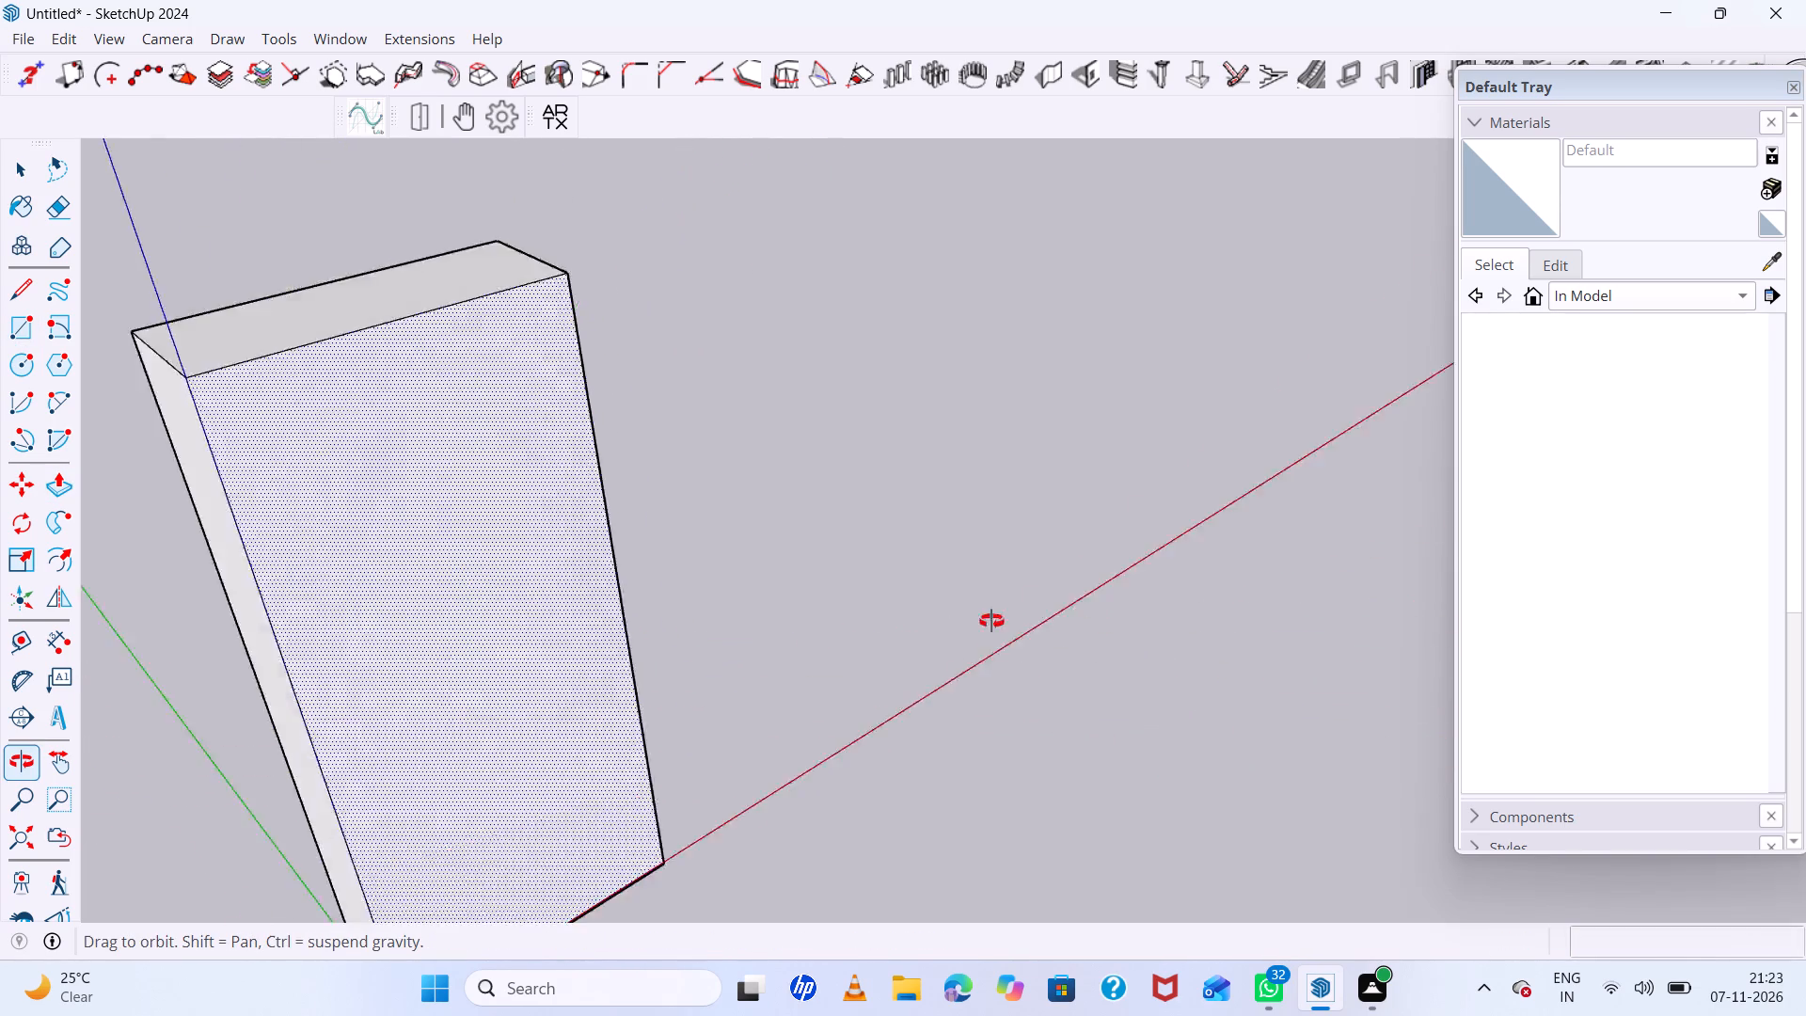
middle_click_drag(991, 621, 404, 626)
scroll(866, 597, "down", 11)
scroll(595, 384, "up", 7)
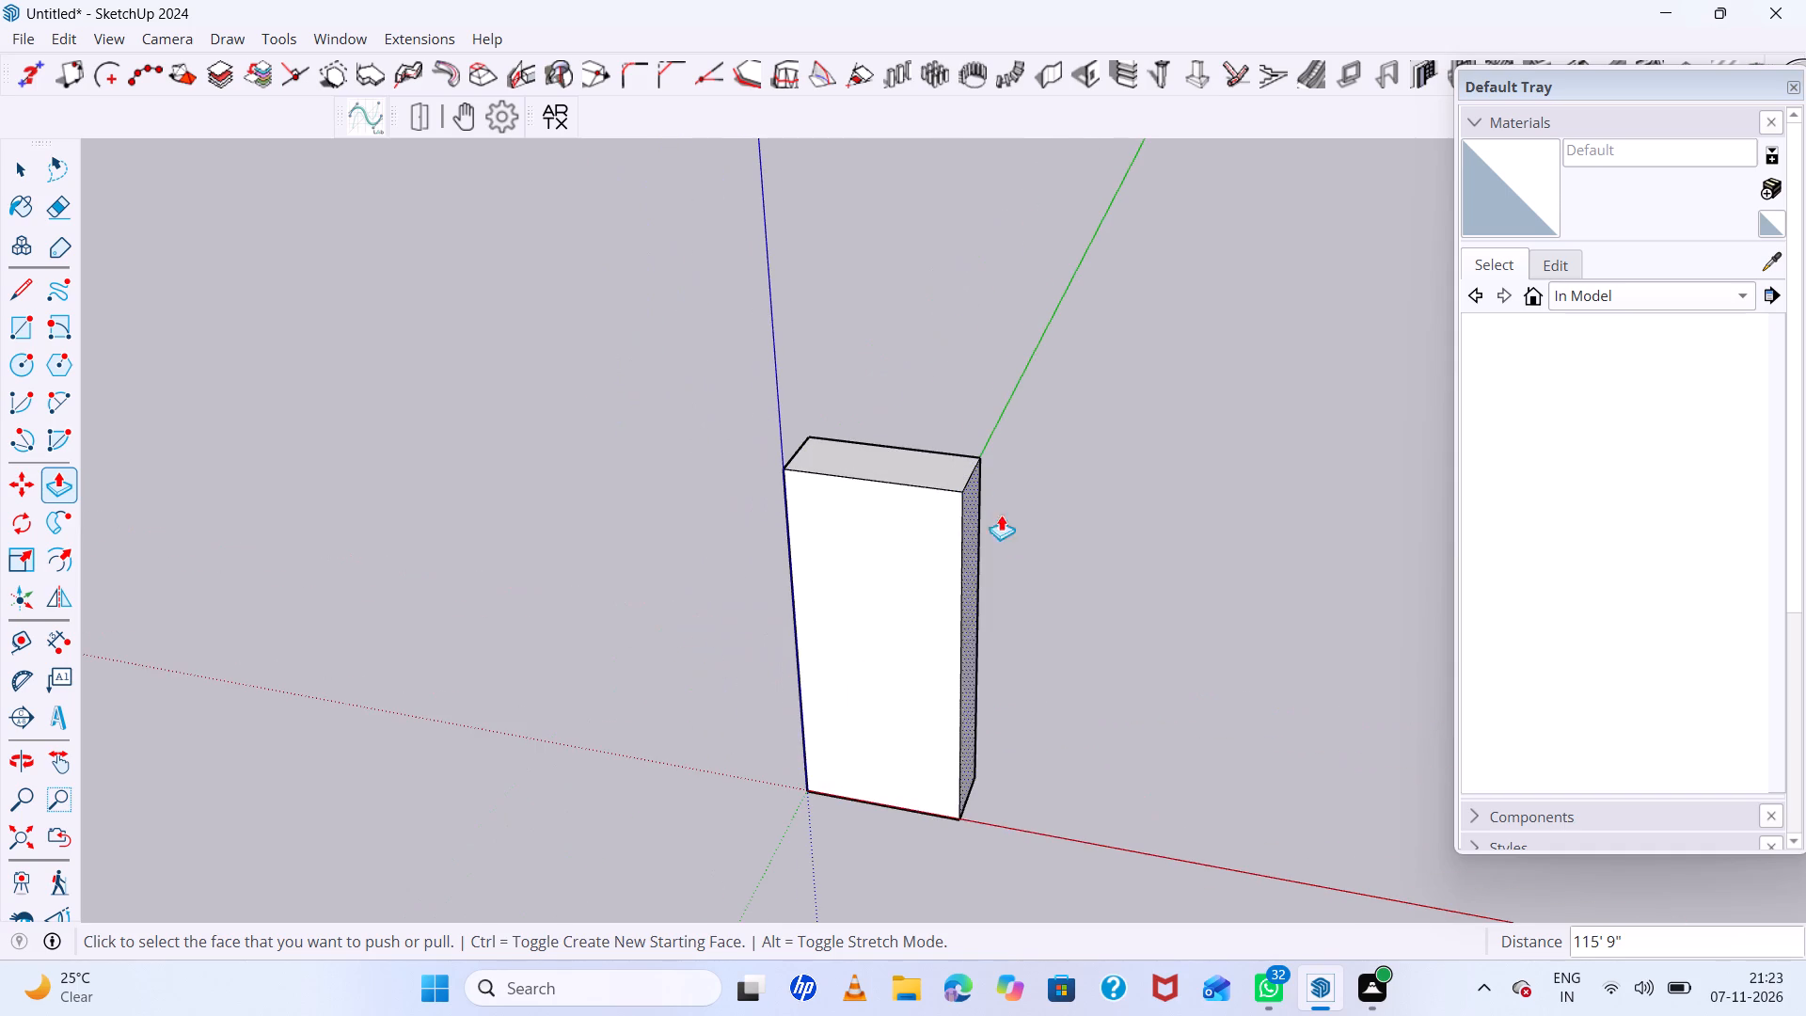
scroll(984, 556, "up", 5)
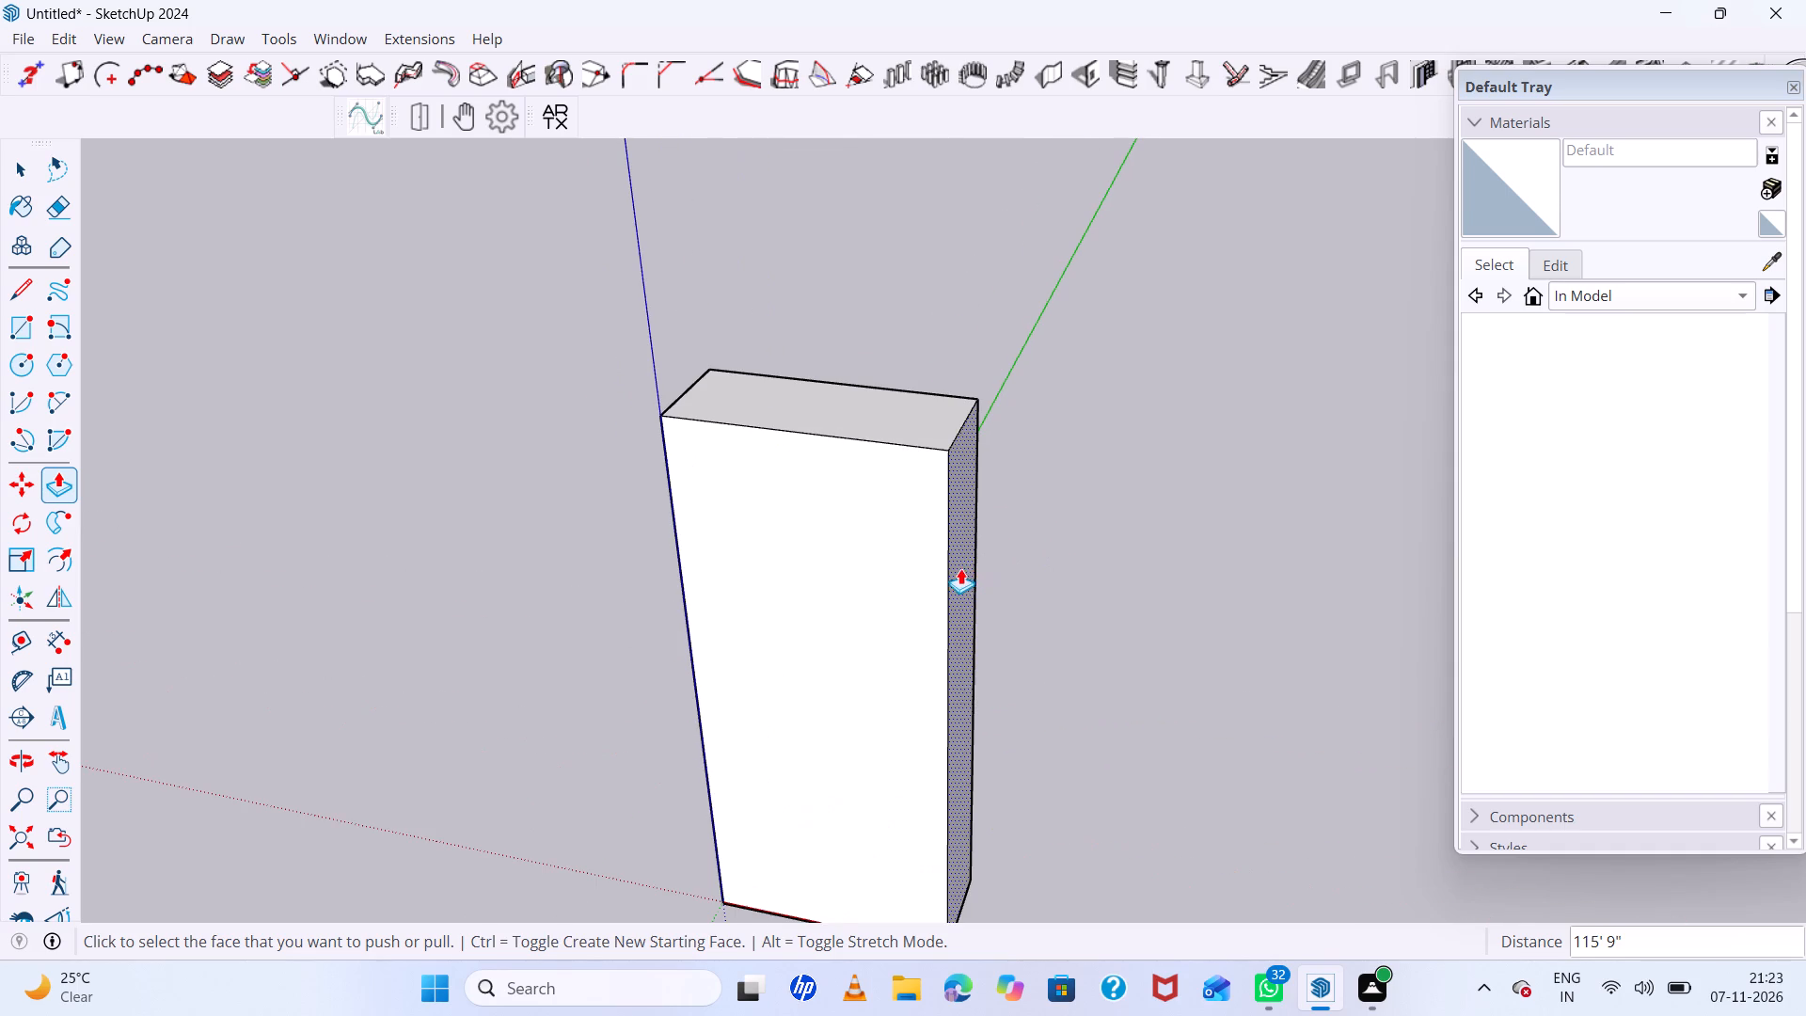
middle_click_drag(820, 405, 155, 617)
middle_click_drag(1081, 555, 934, 538)
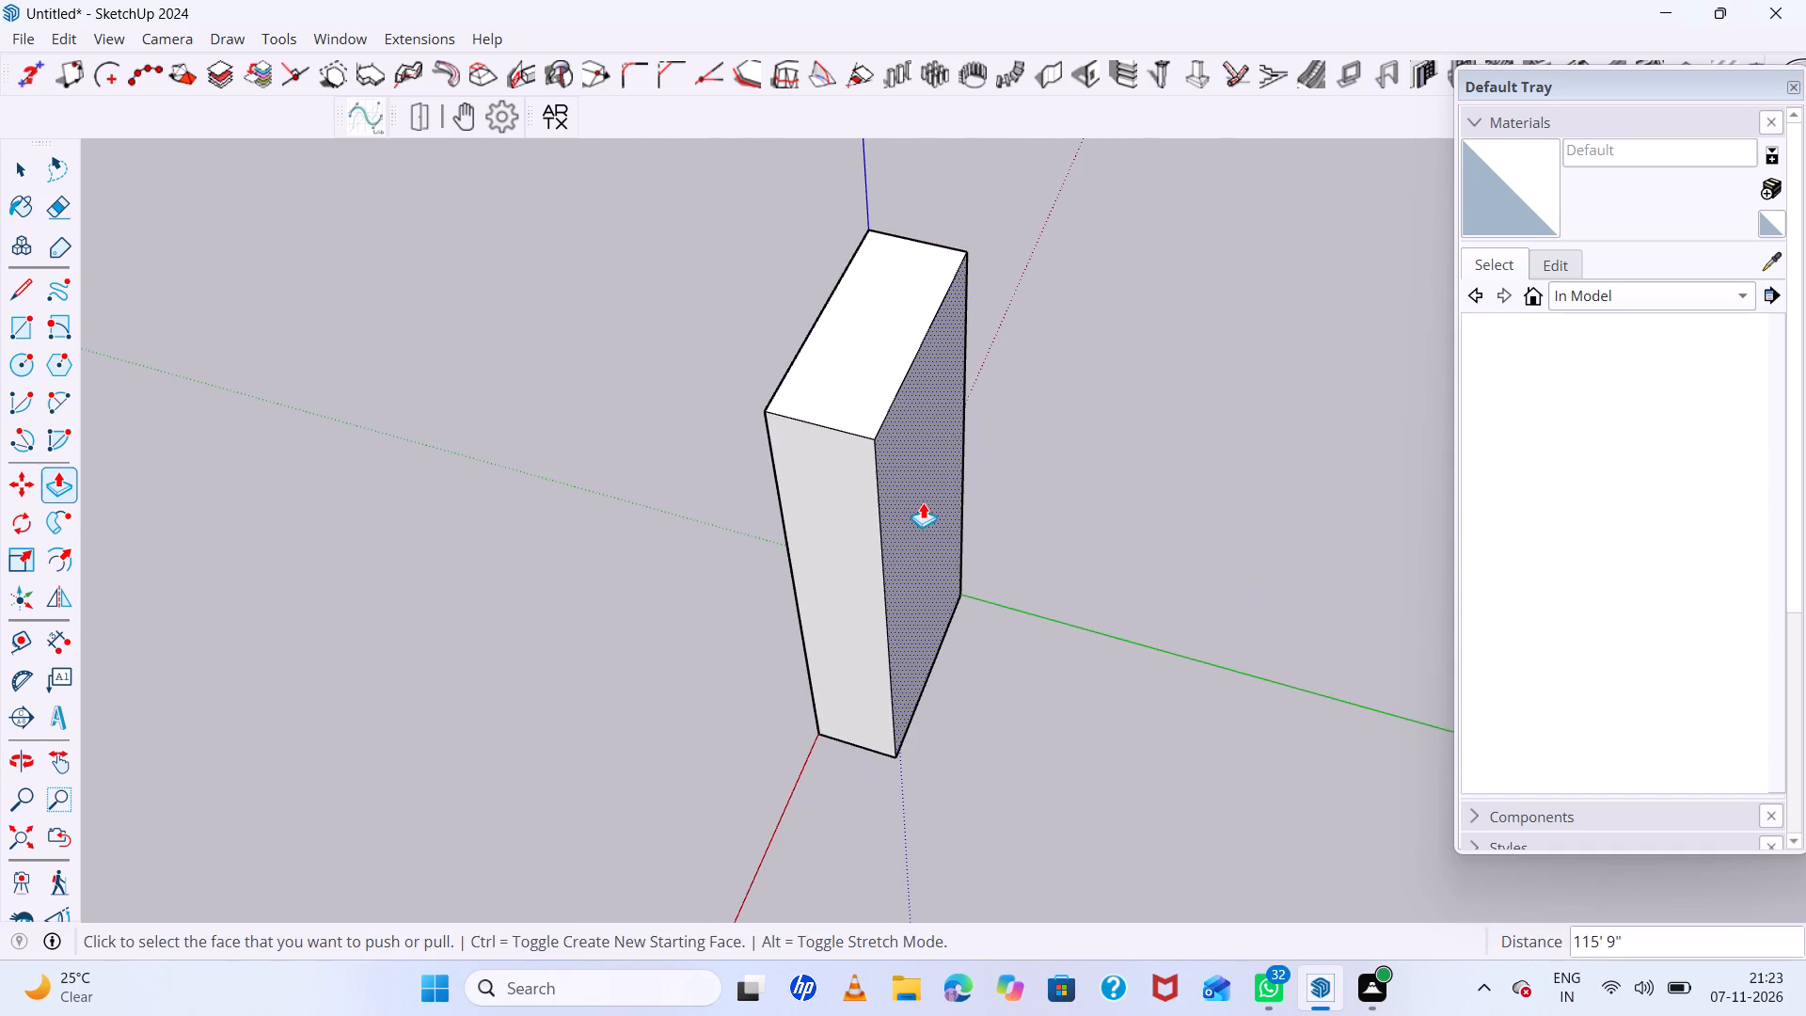
left_click(918, 500)
left_click(1036, 527)
scroll(758, 460, "down", 6)
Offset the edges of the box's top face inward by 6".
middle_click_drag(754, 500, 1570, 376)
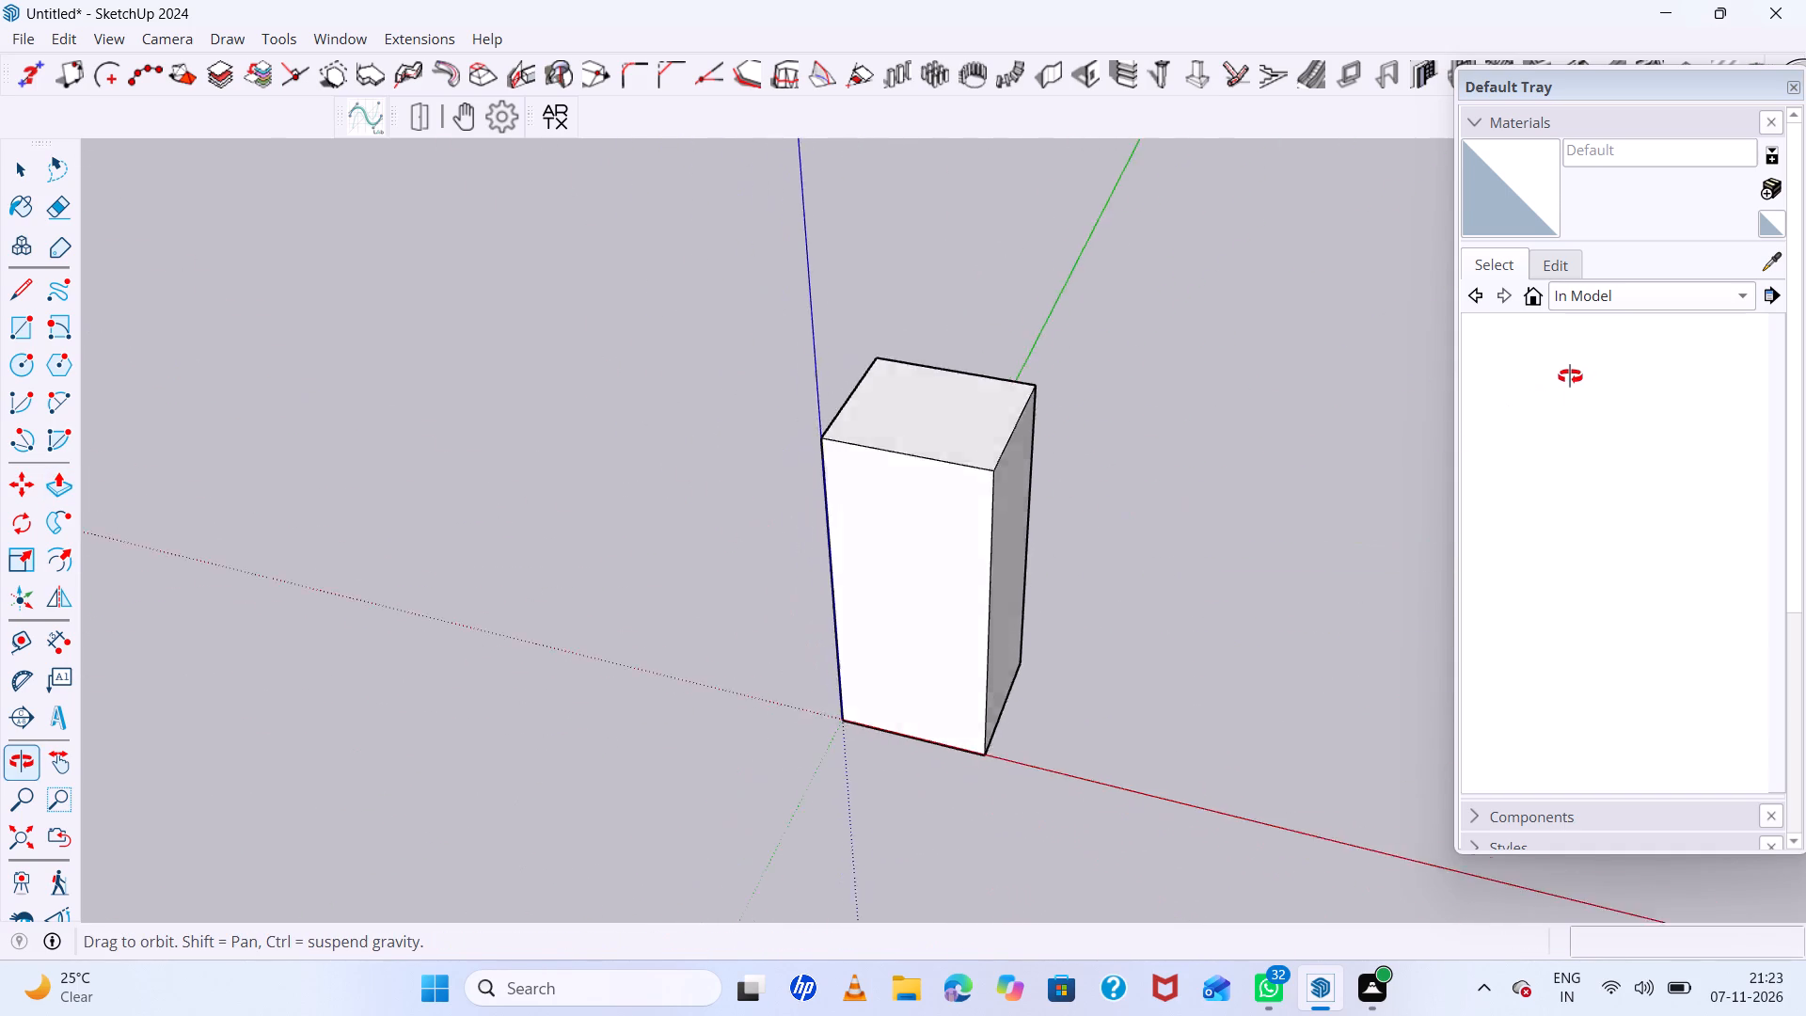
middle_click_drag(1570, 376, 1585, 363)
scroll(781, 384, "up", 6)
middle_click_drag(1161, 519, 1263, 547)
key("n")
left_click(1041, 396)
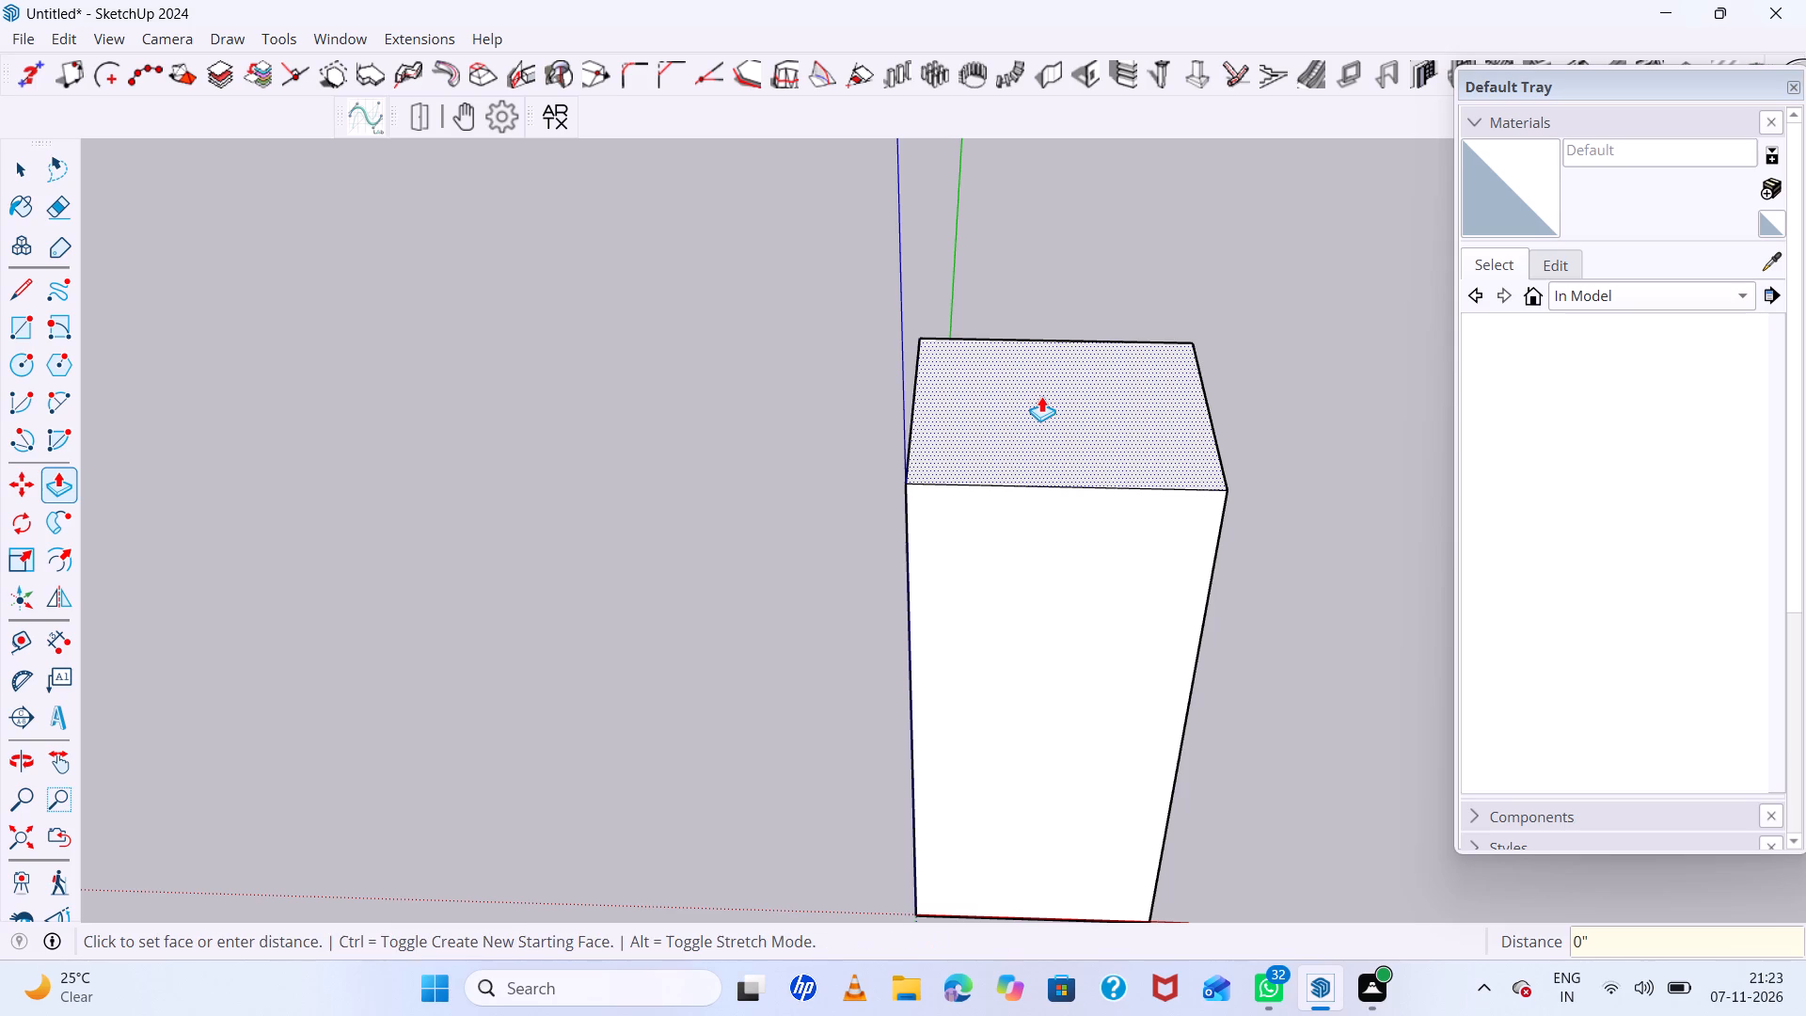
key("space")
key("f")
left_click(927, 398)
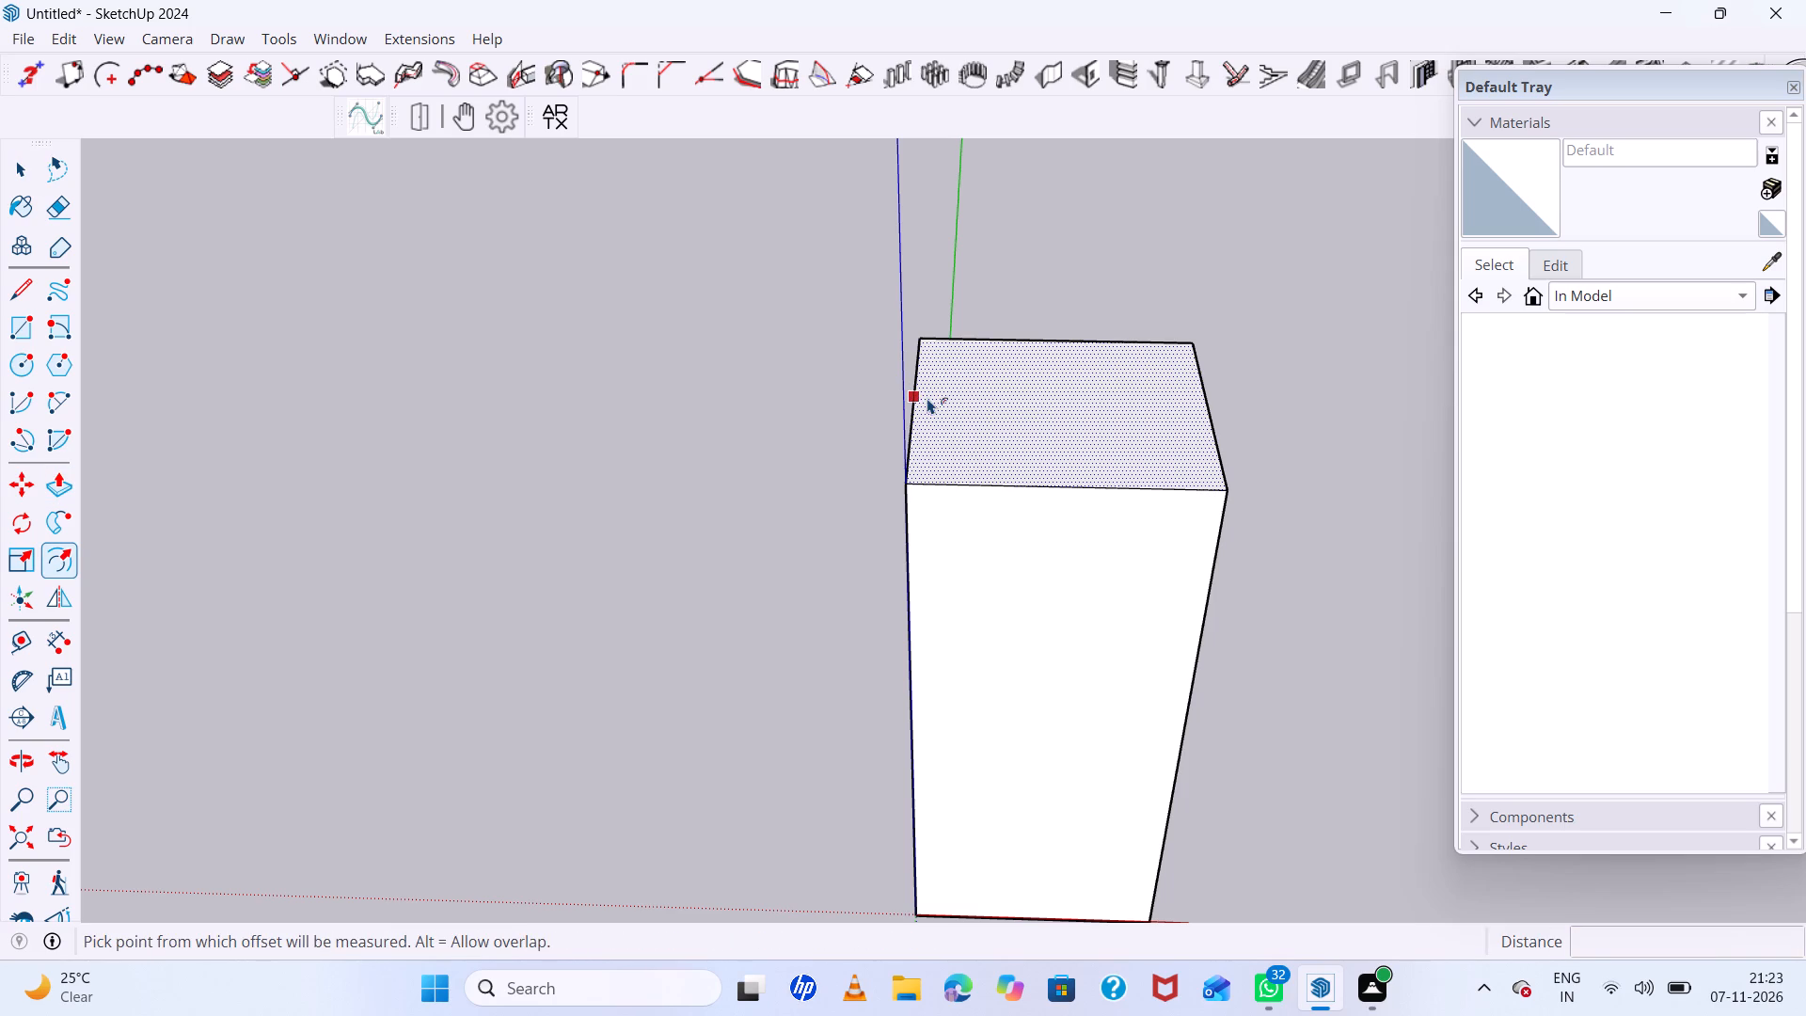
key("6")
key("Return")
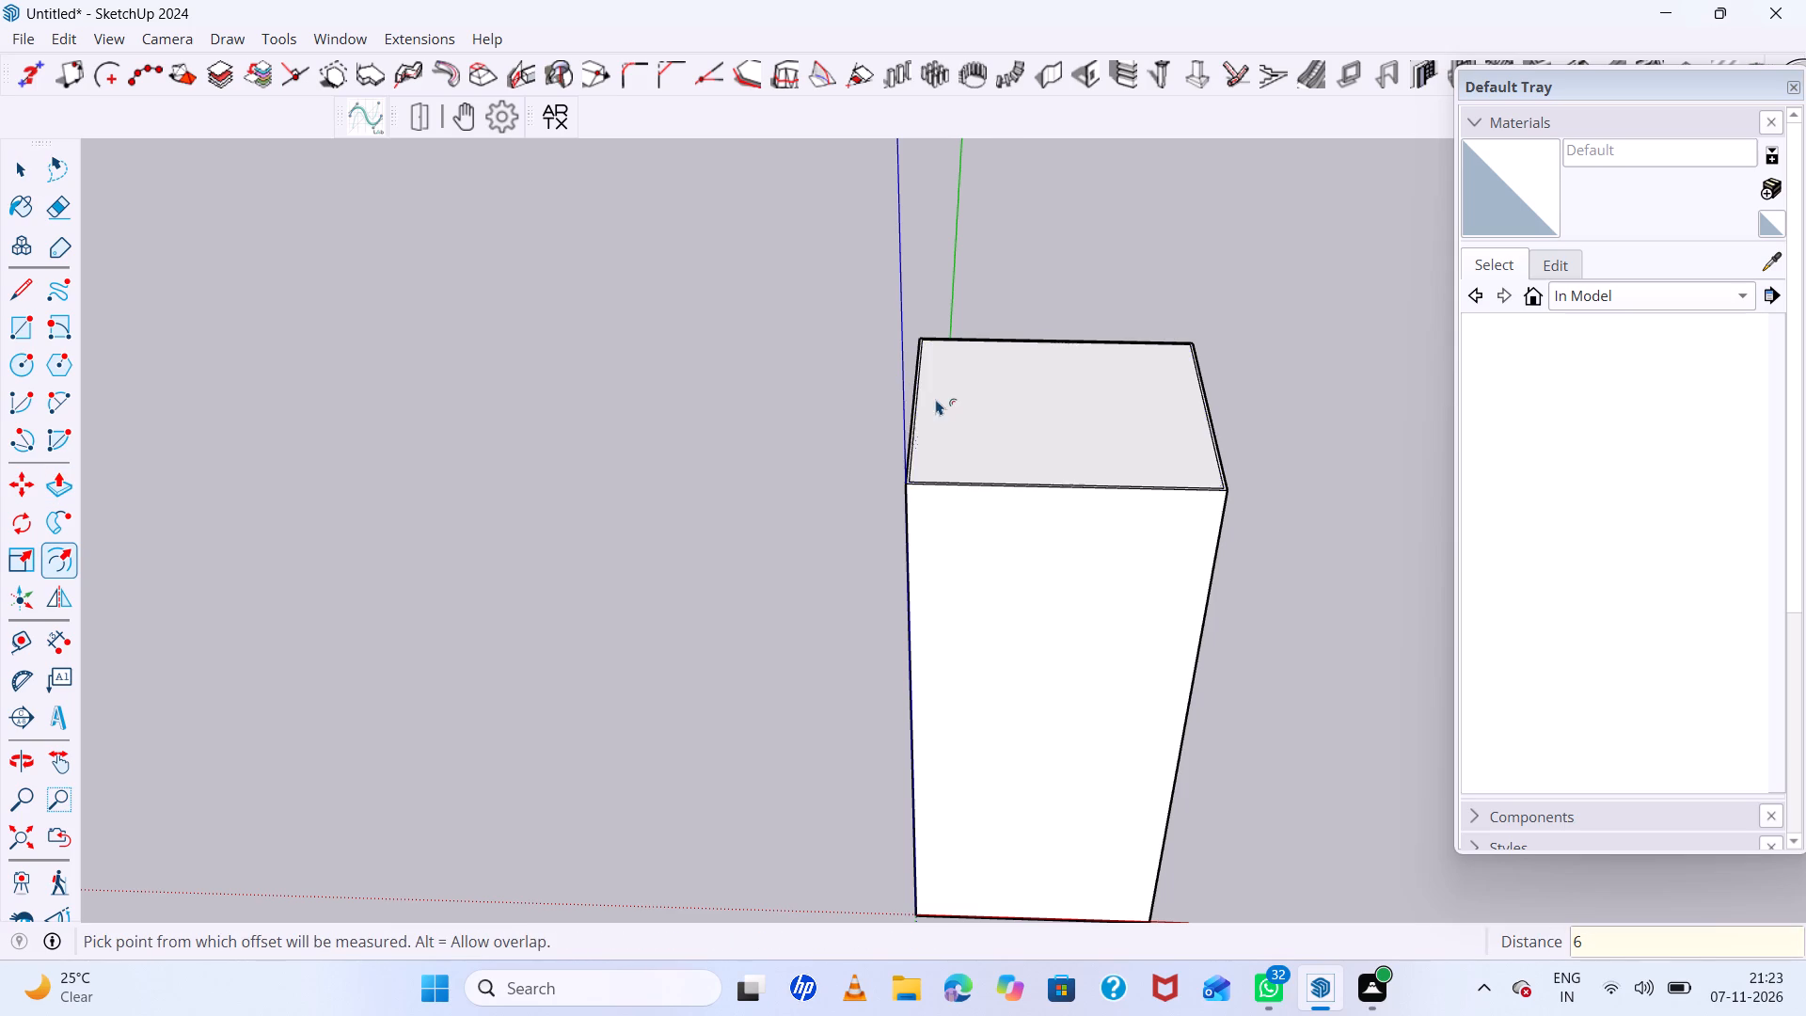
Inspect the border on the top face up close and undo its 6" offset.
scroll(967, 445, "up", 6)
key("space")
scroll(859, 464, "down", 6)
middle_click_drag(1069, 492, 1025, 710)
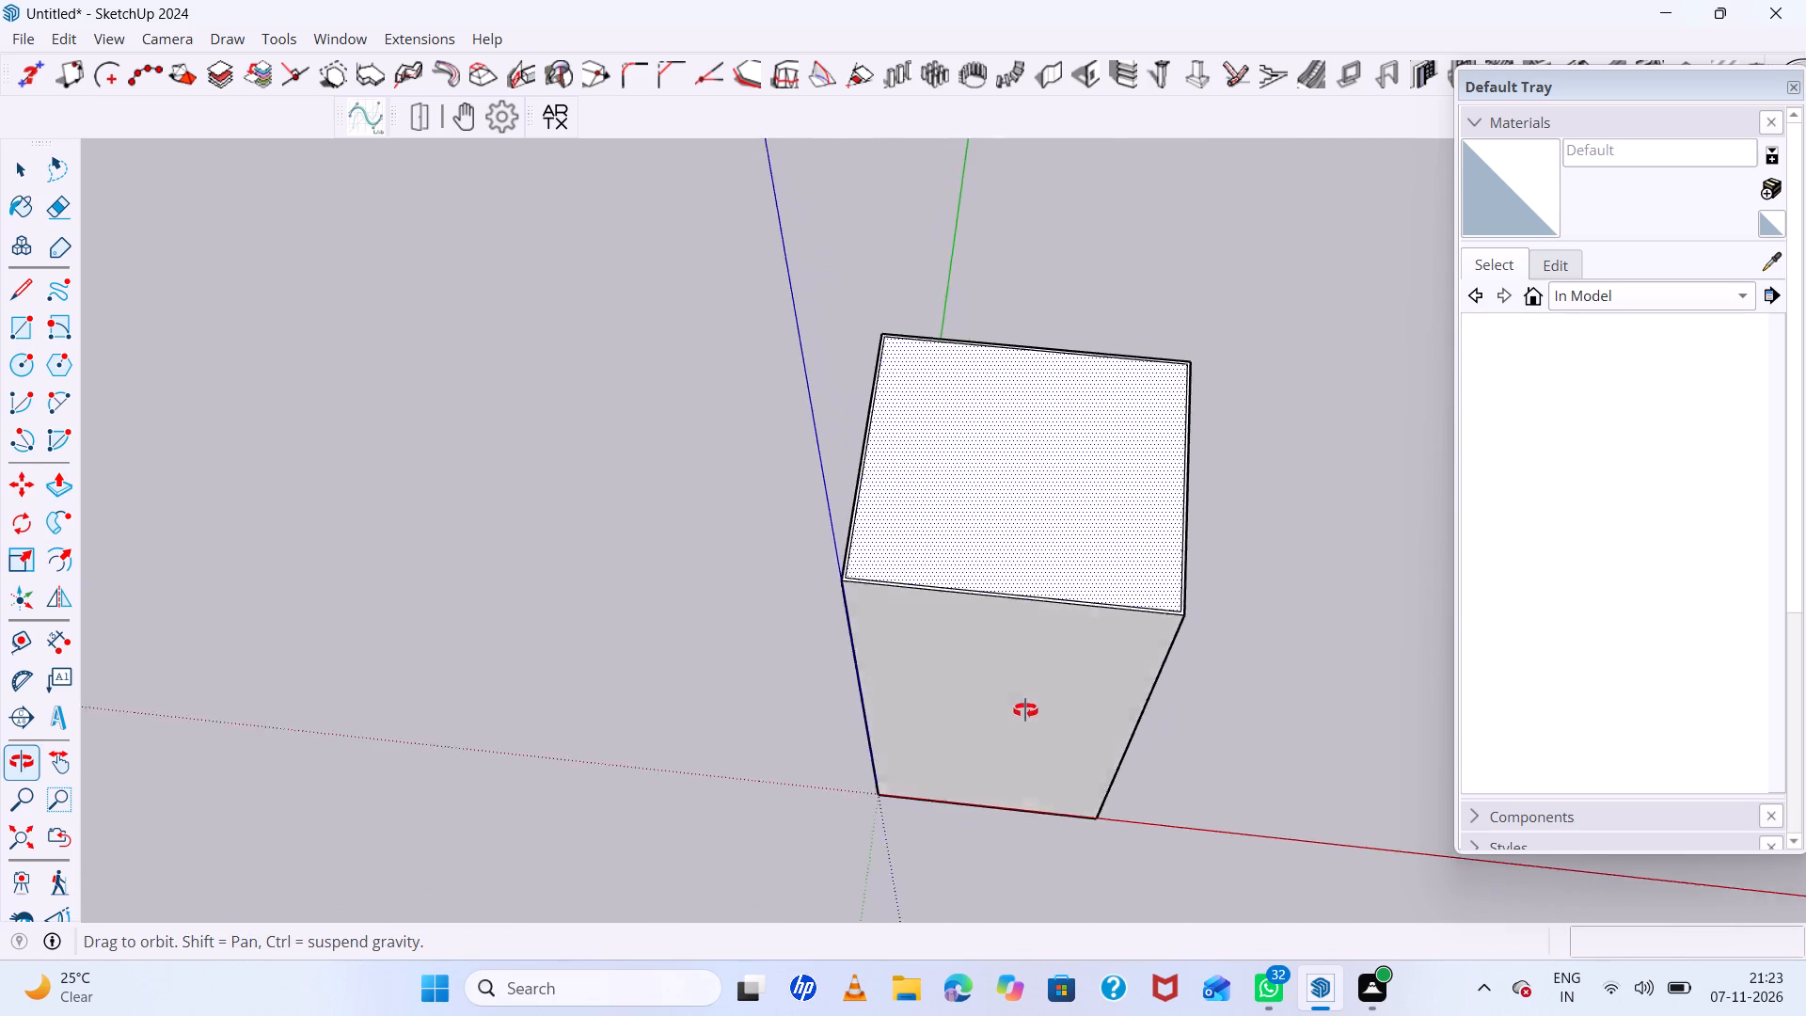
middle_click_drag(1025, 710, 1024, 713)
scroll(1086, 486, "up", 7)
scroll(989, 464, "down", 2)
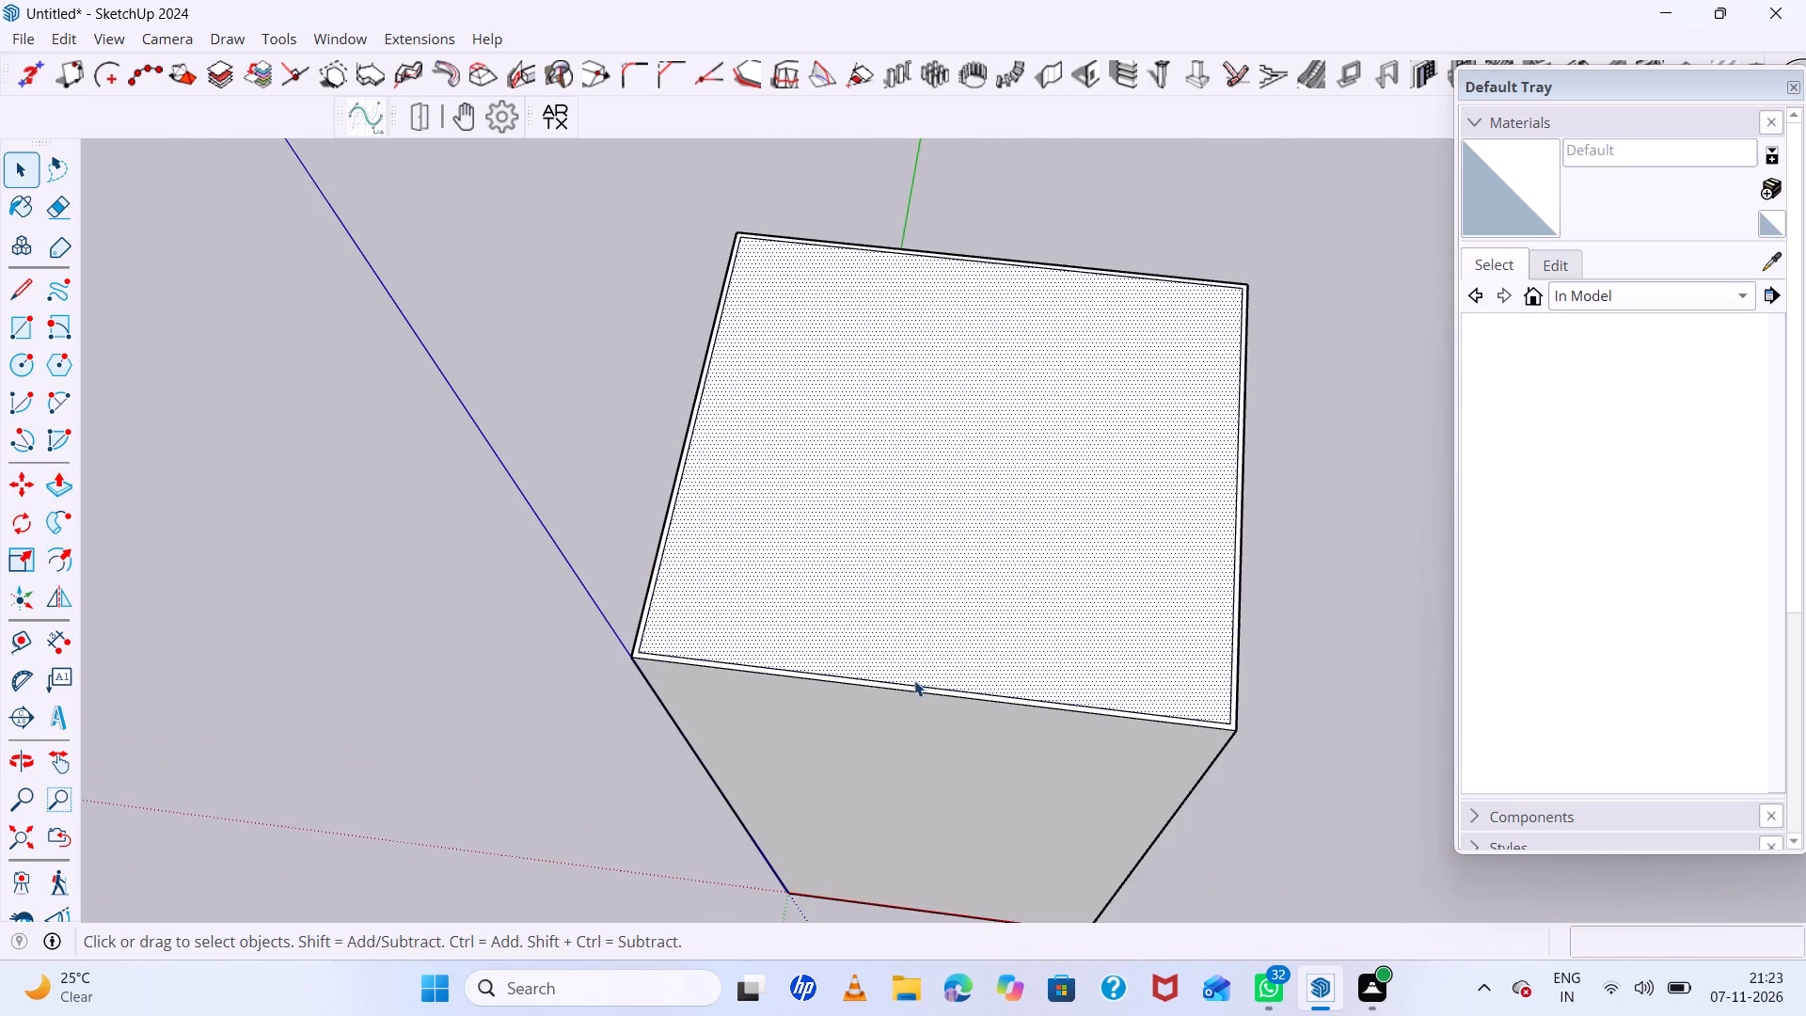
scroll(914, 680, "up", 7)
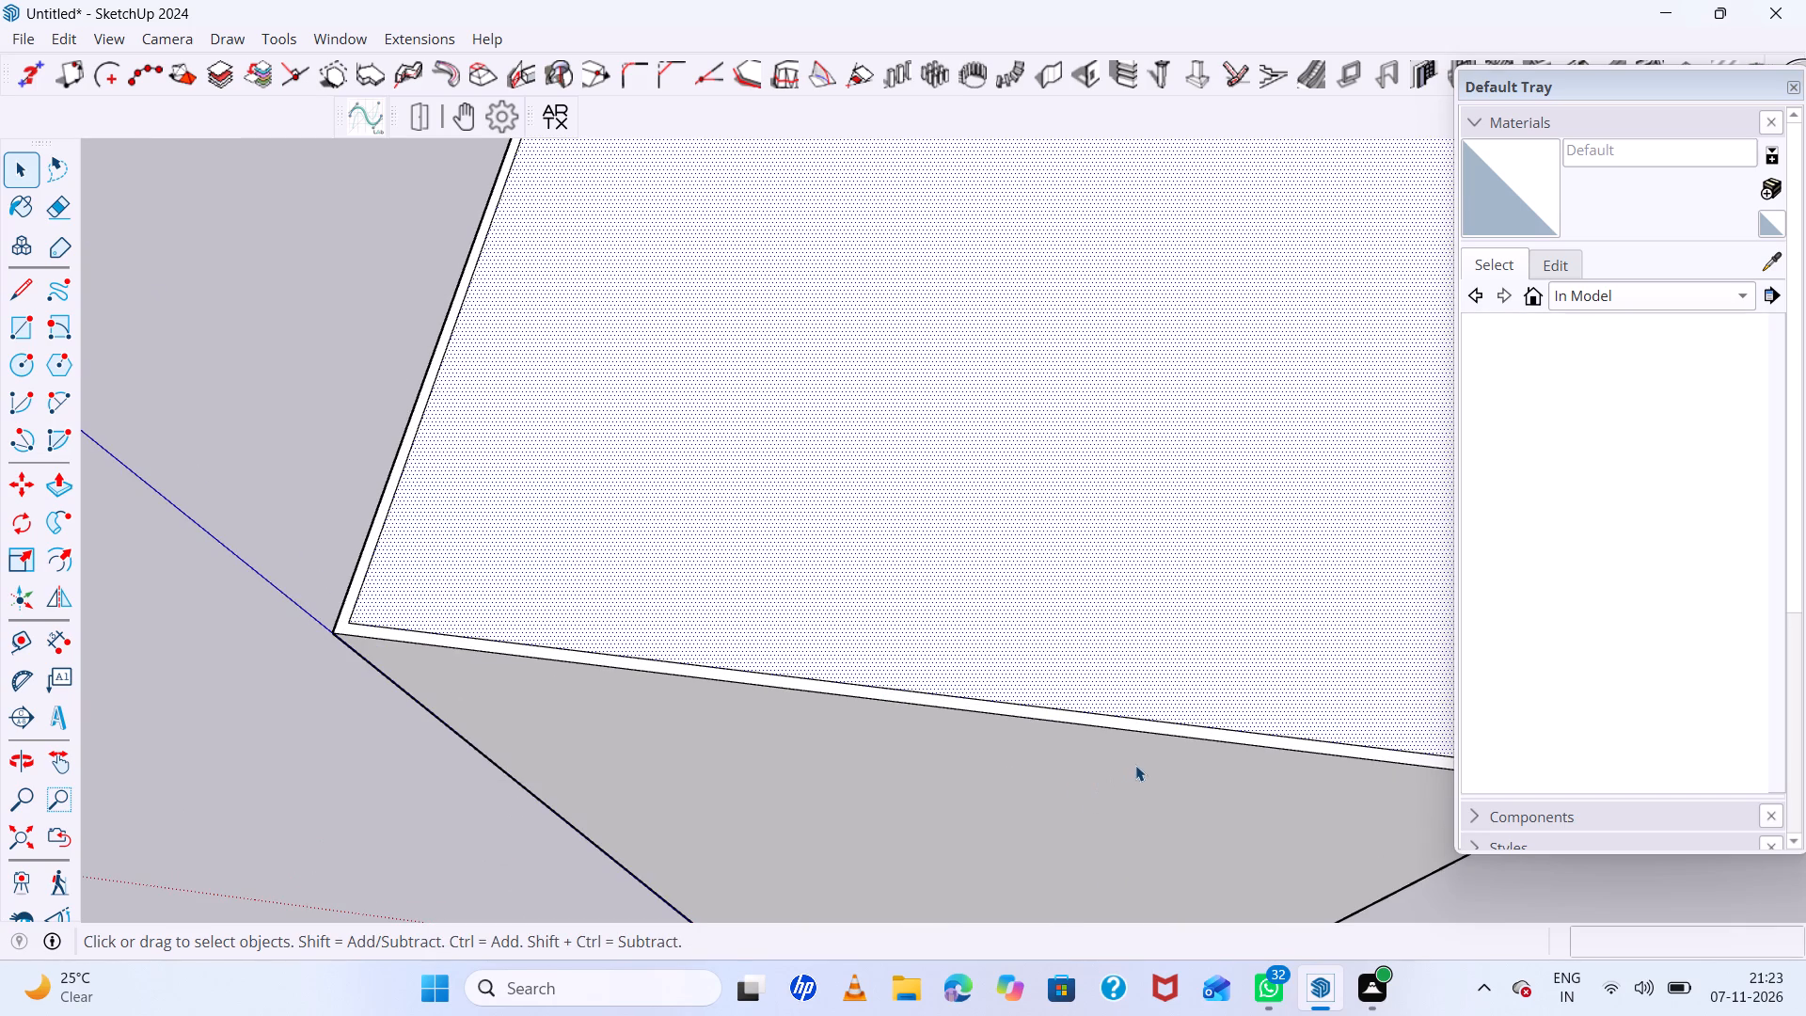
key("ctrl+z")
Offset the edges of the box's top face inward by 9".
scroll(793, 671, "down", 11)
left_click(901, 572)
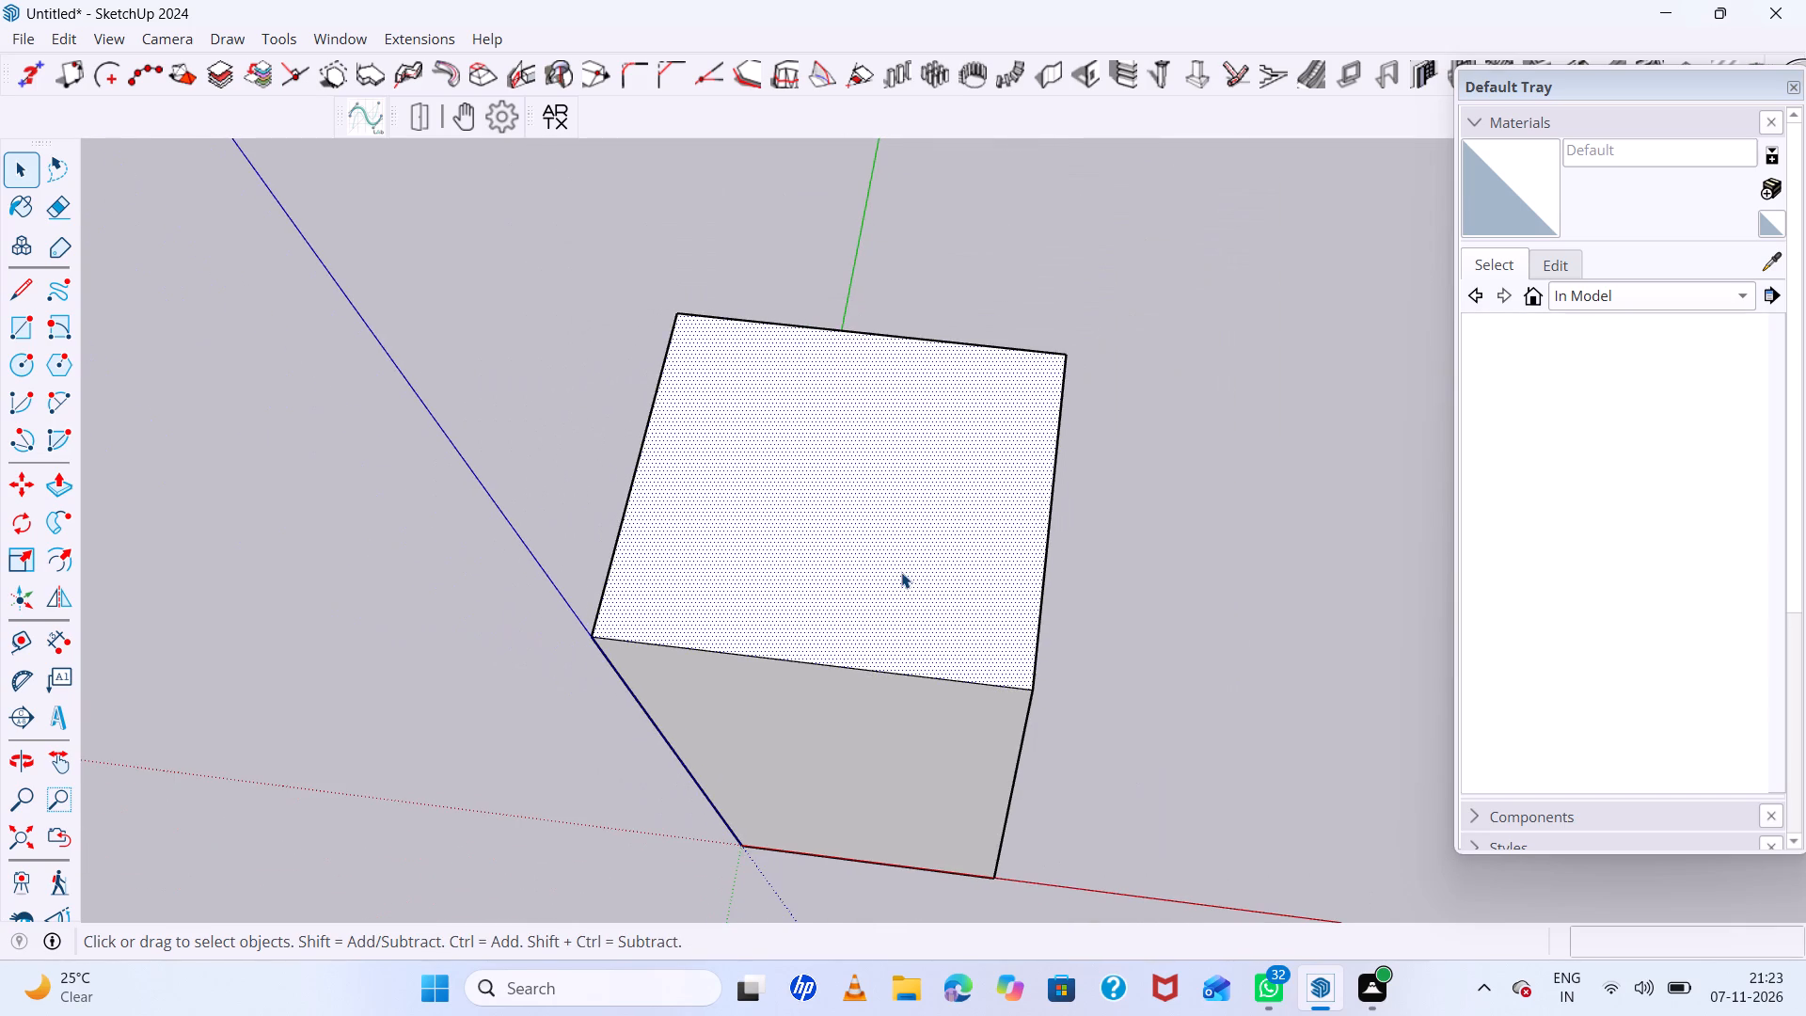
key("f")
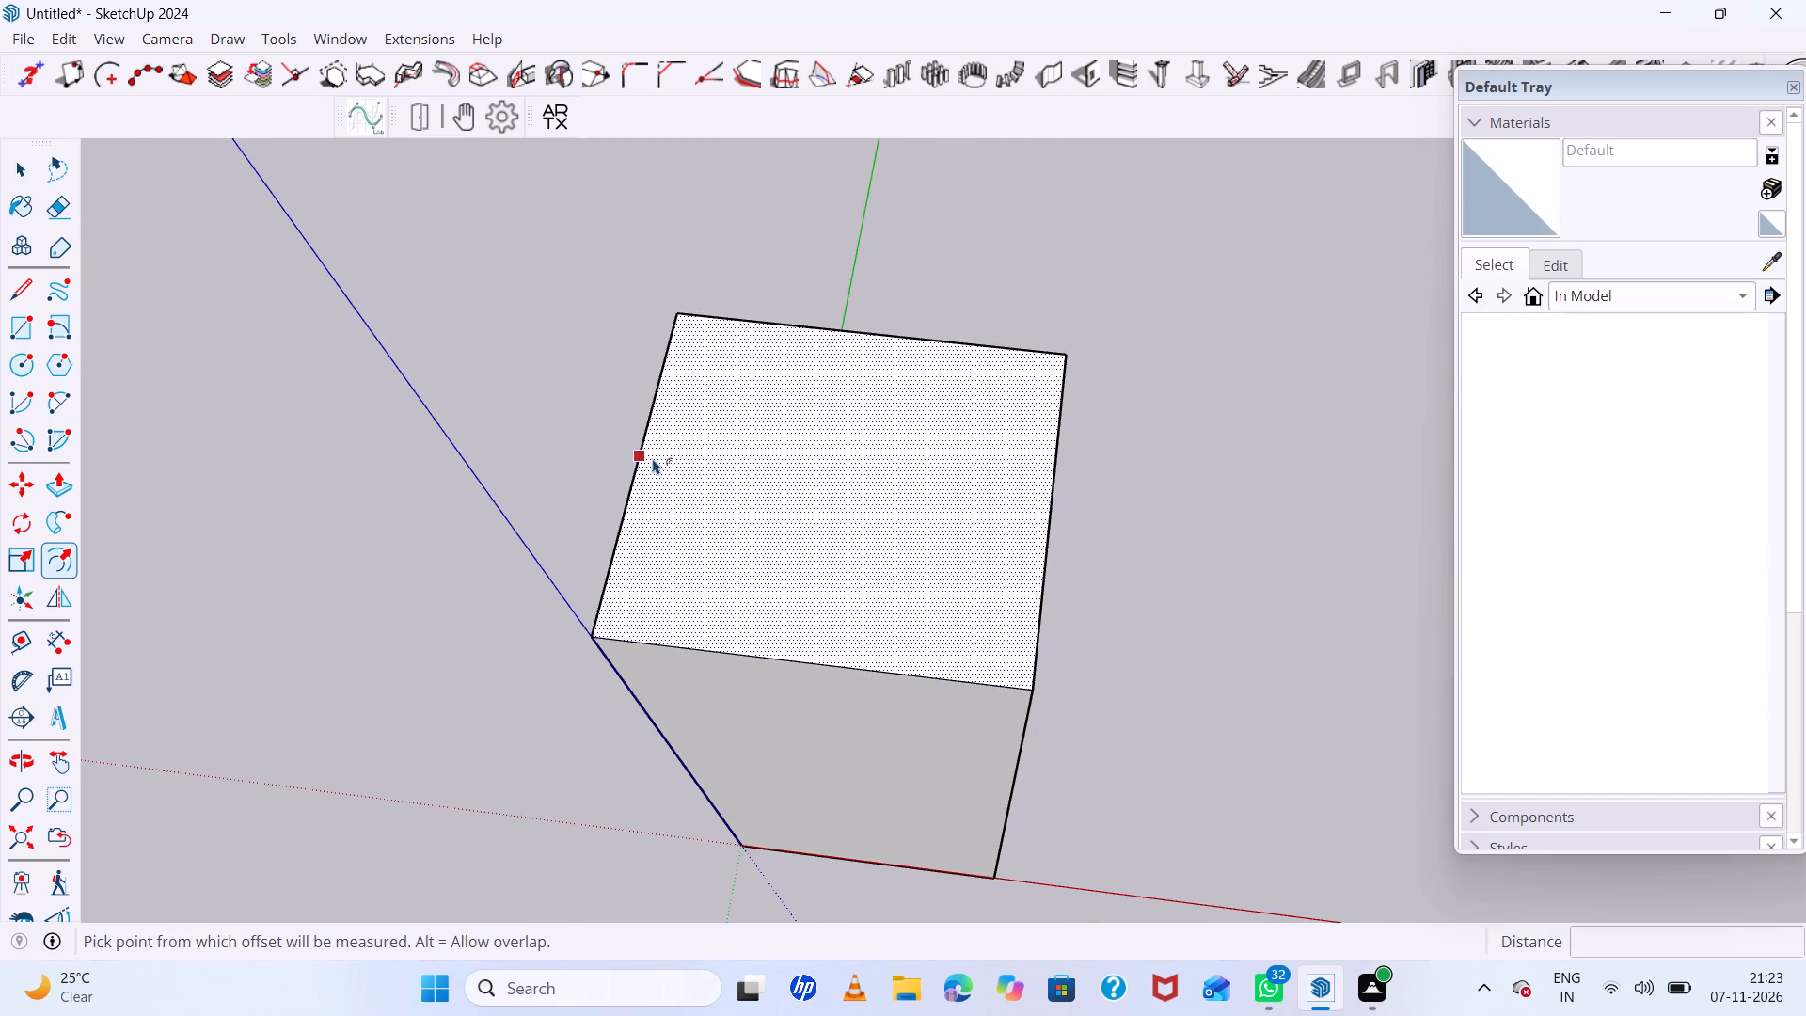
left_click(653, 458)
key("9")
key("Return")
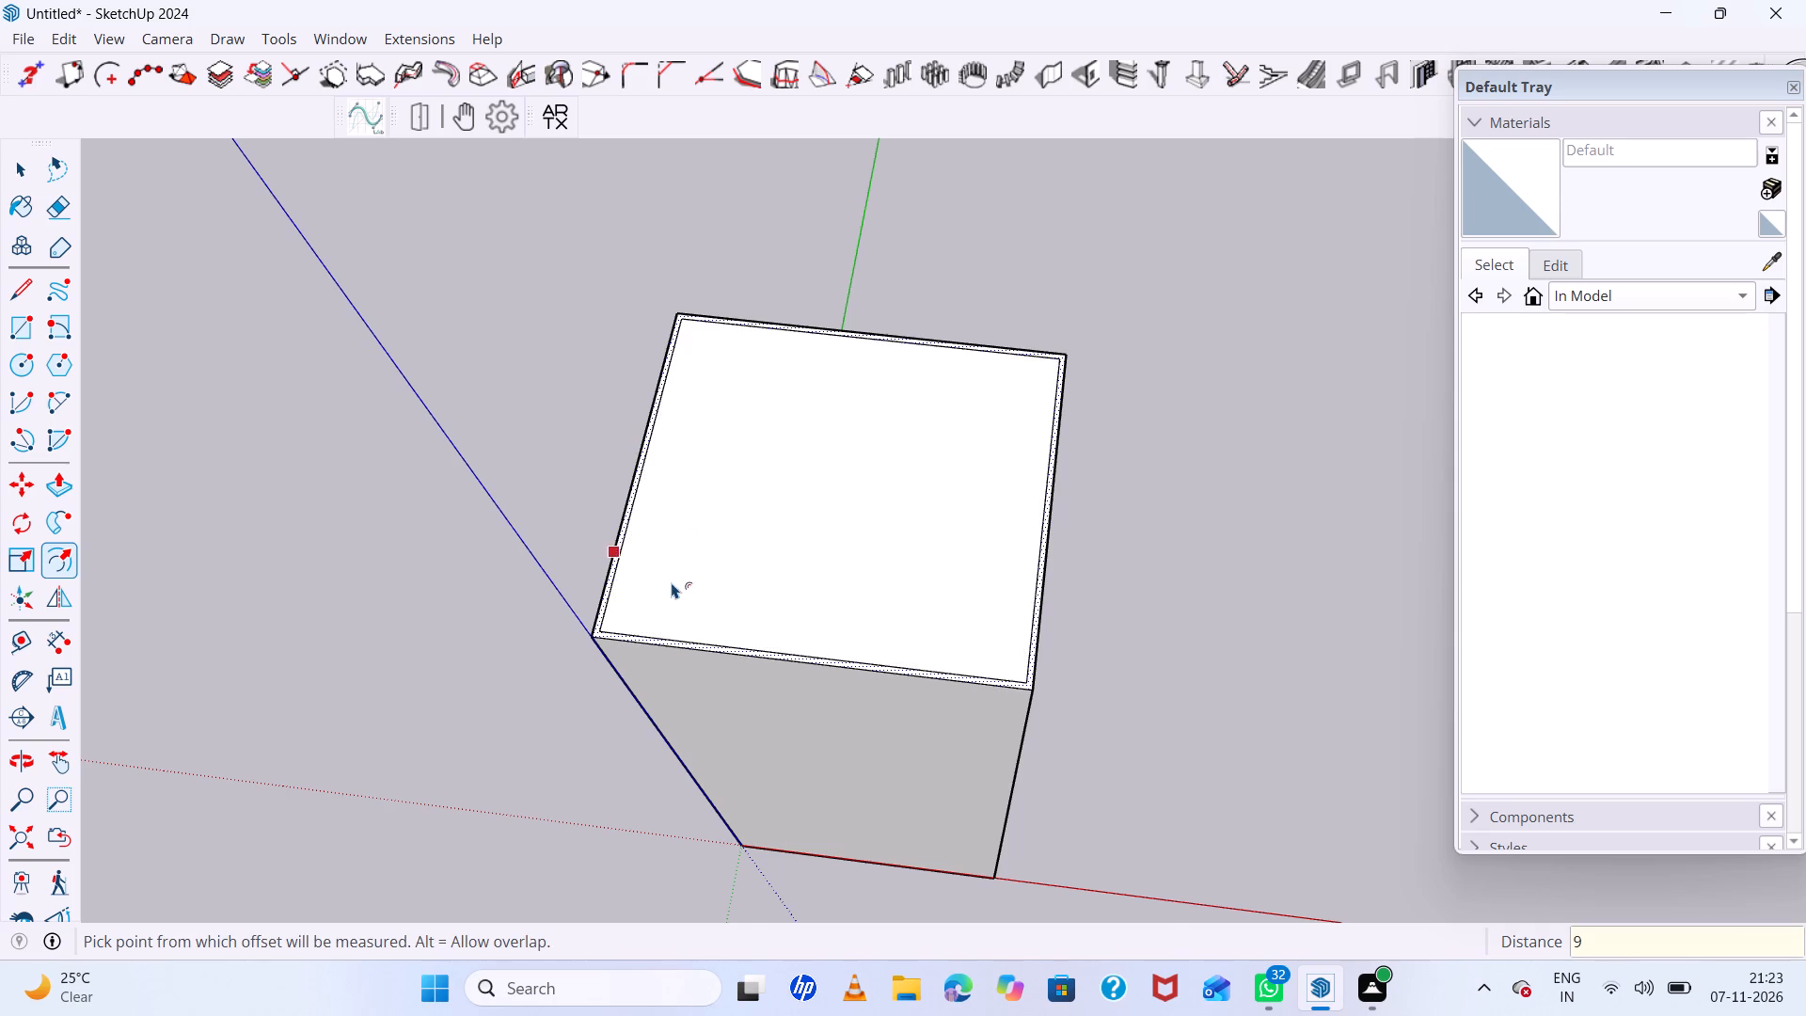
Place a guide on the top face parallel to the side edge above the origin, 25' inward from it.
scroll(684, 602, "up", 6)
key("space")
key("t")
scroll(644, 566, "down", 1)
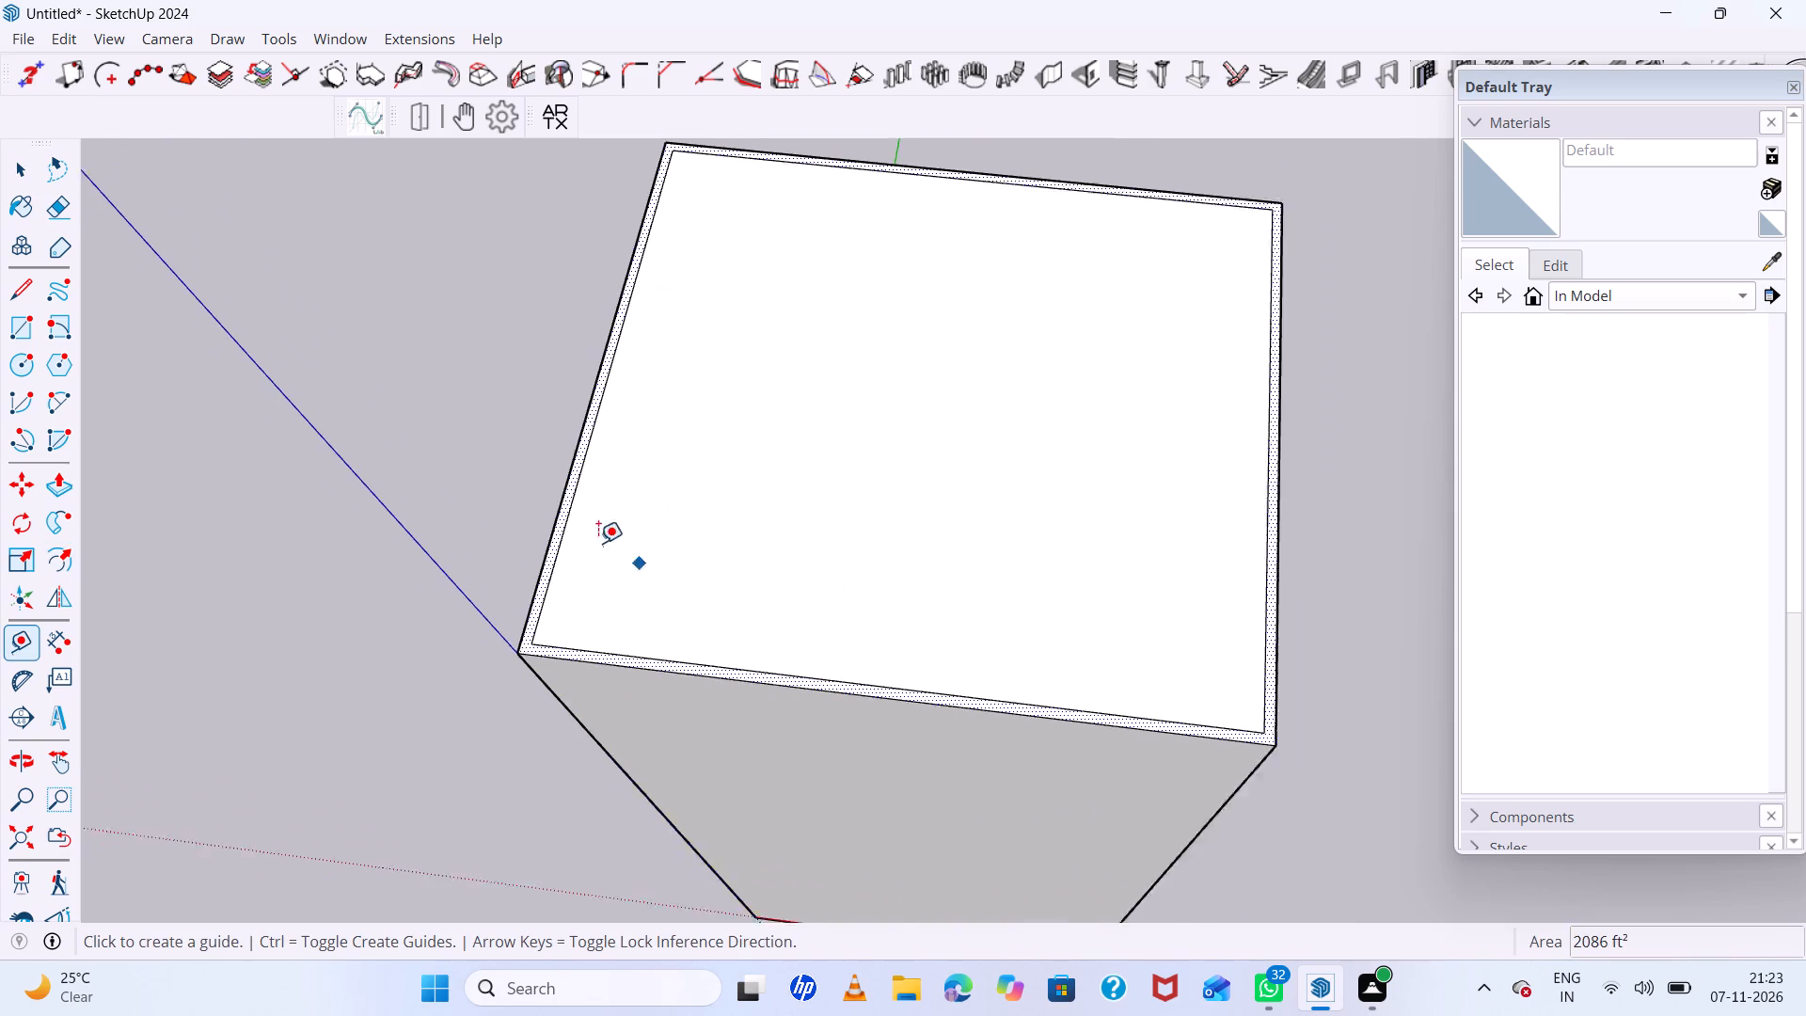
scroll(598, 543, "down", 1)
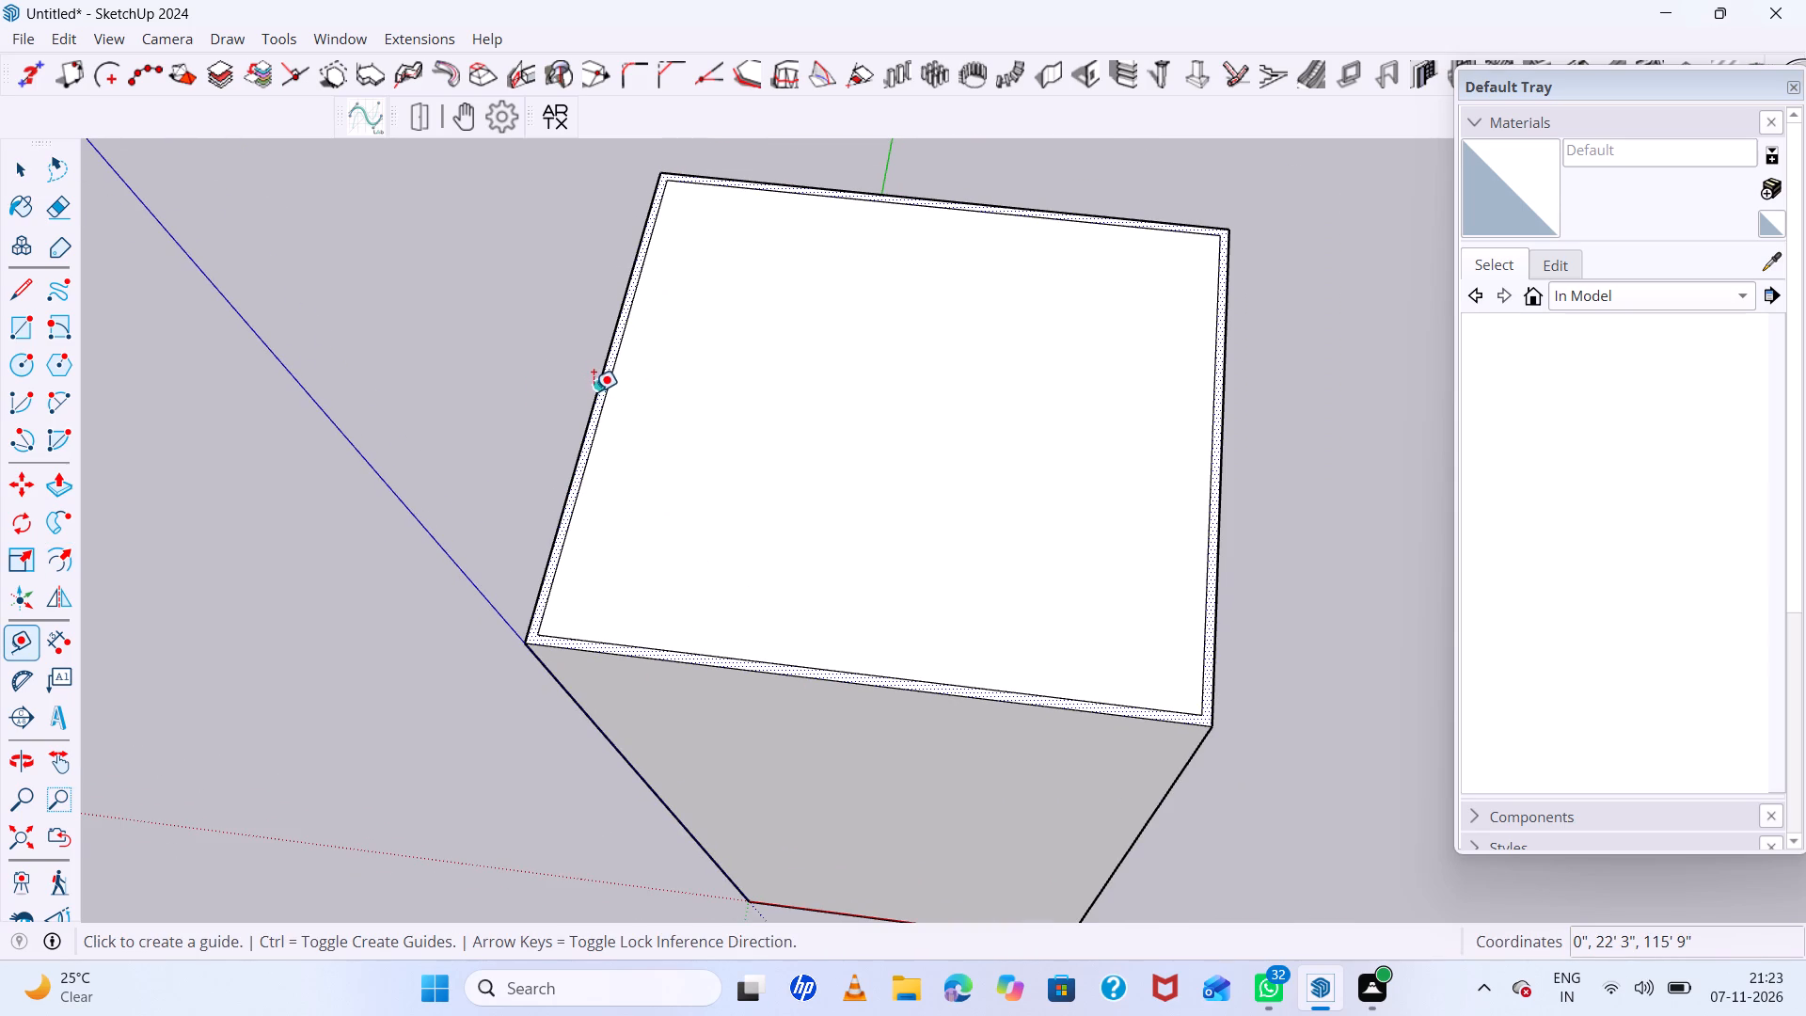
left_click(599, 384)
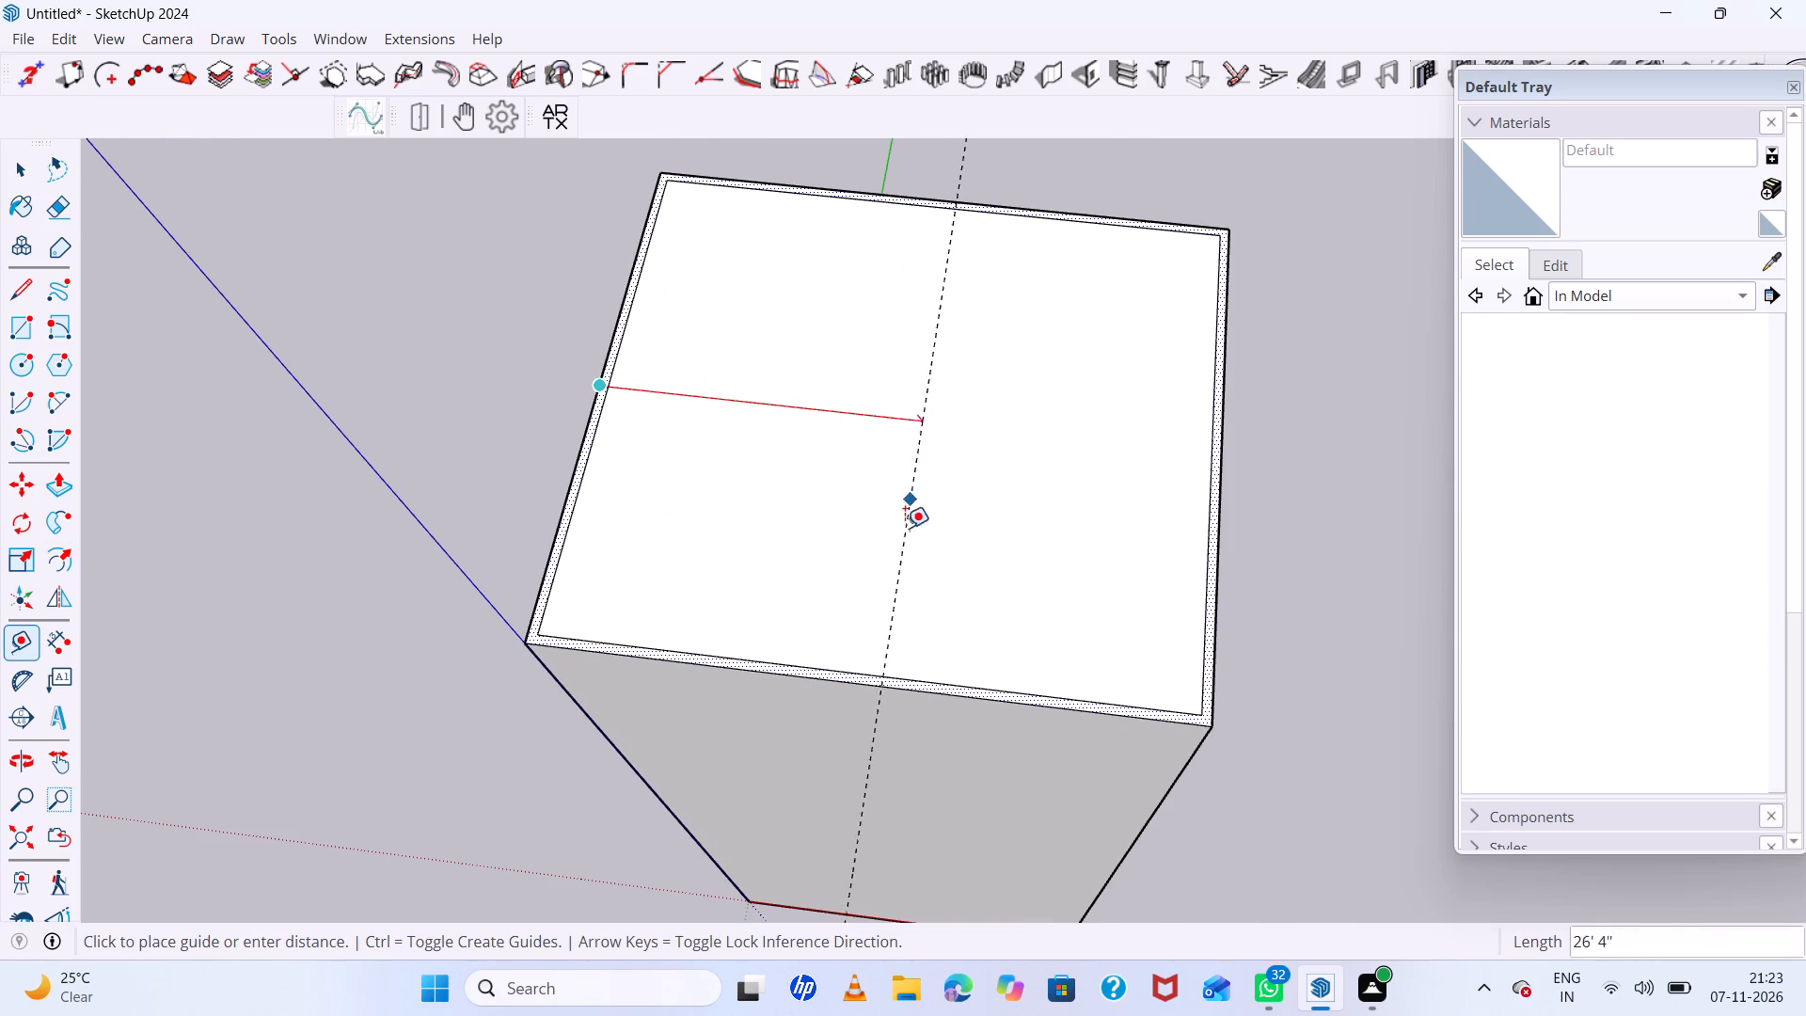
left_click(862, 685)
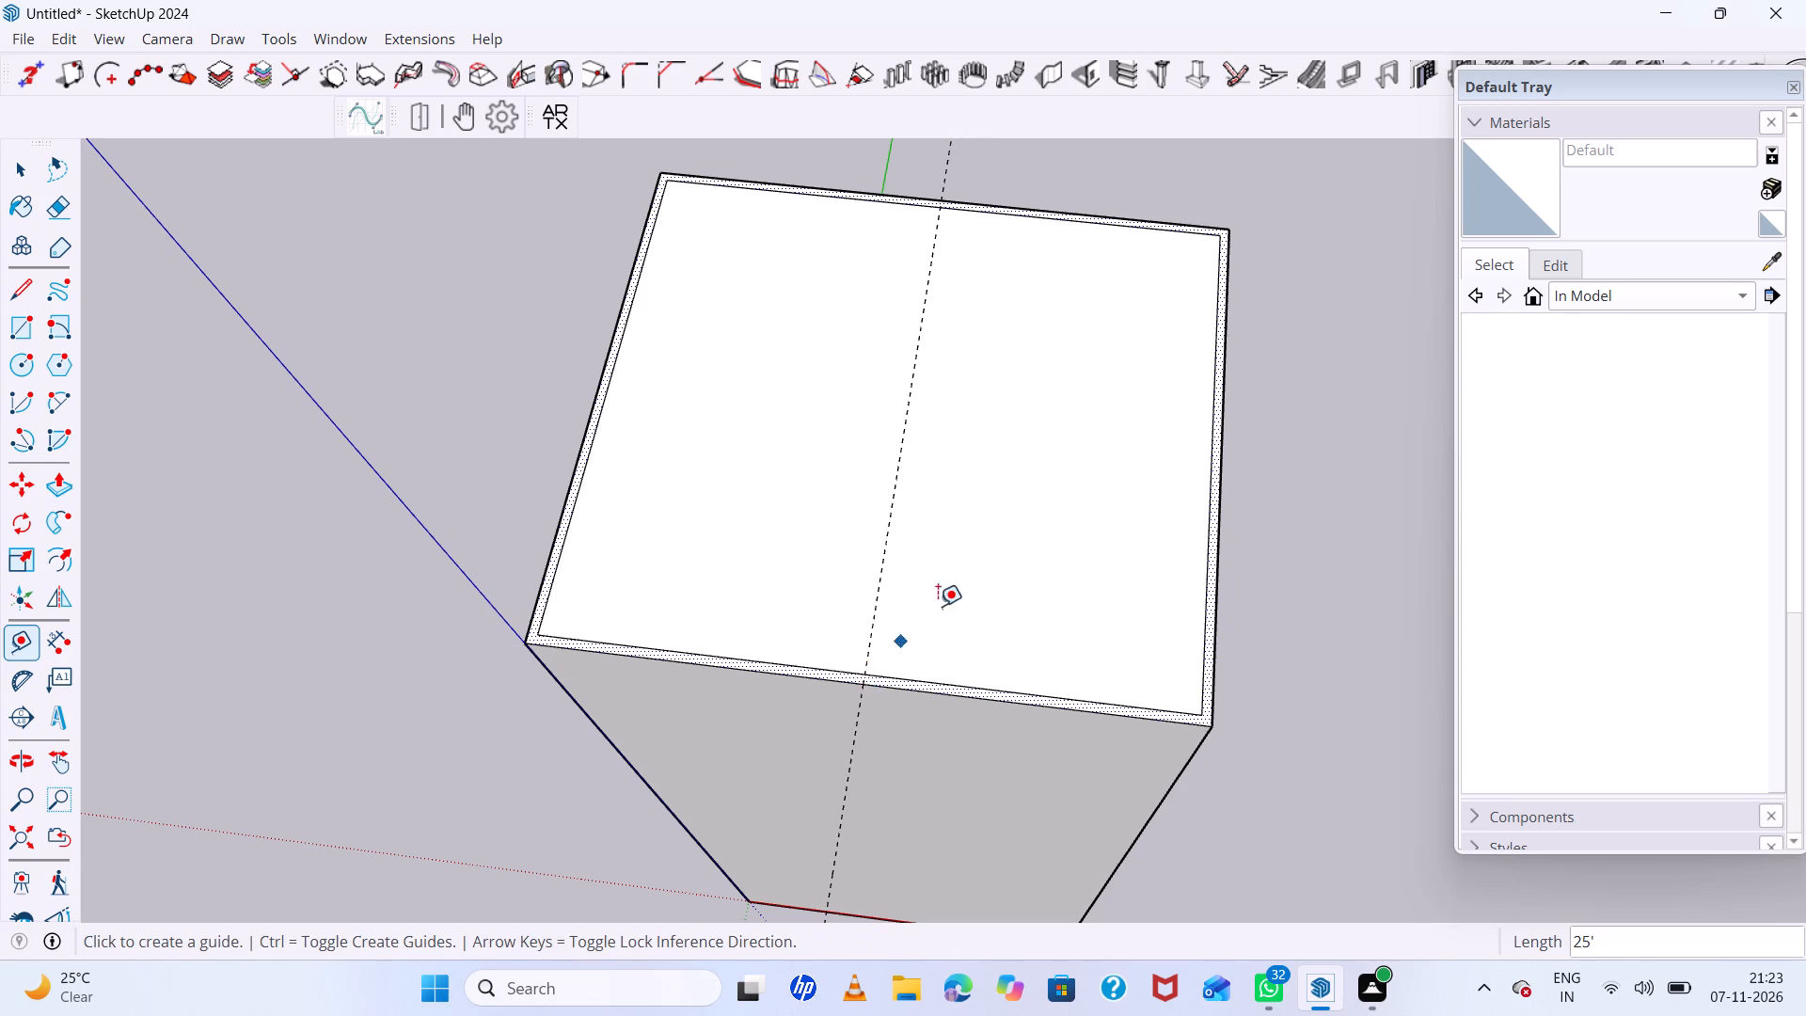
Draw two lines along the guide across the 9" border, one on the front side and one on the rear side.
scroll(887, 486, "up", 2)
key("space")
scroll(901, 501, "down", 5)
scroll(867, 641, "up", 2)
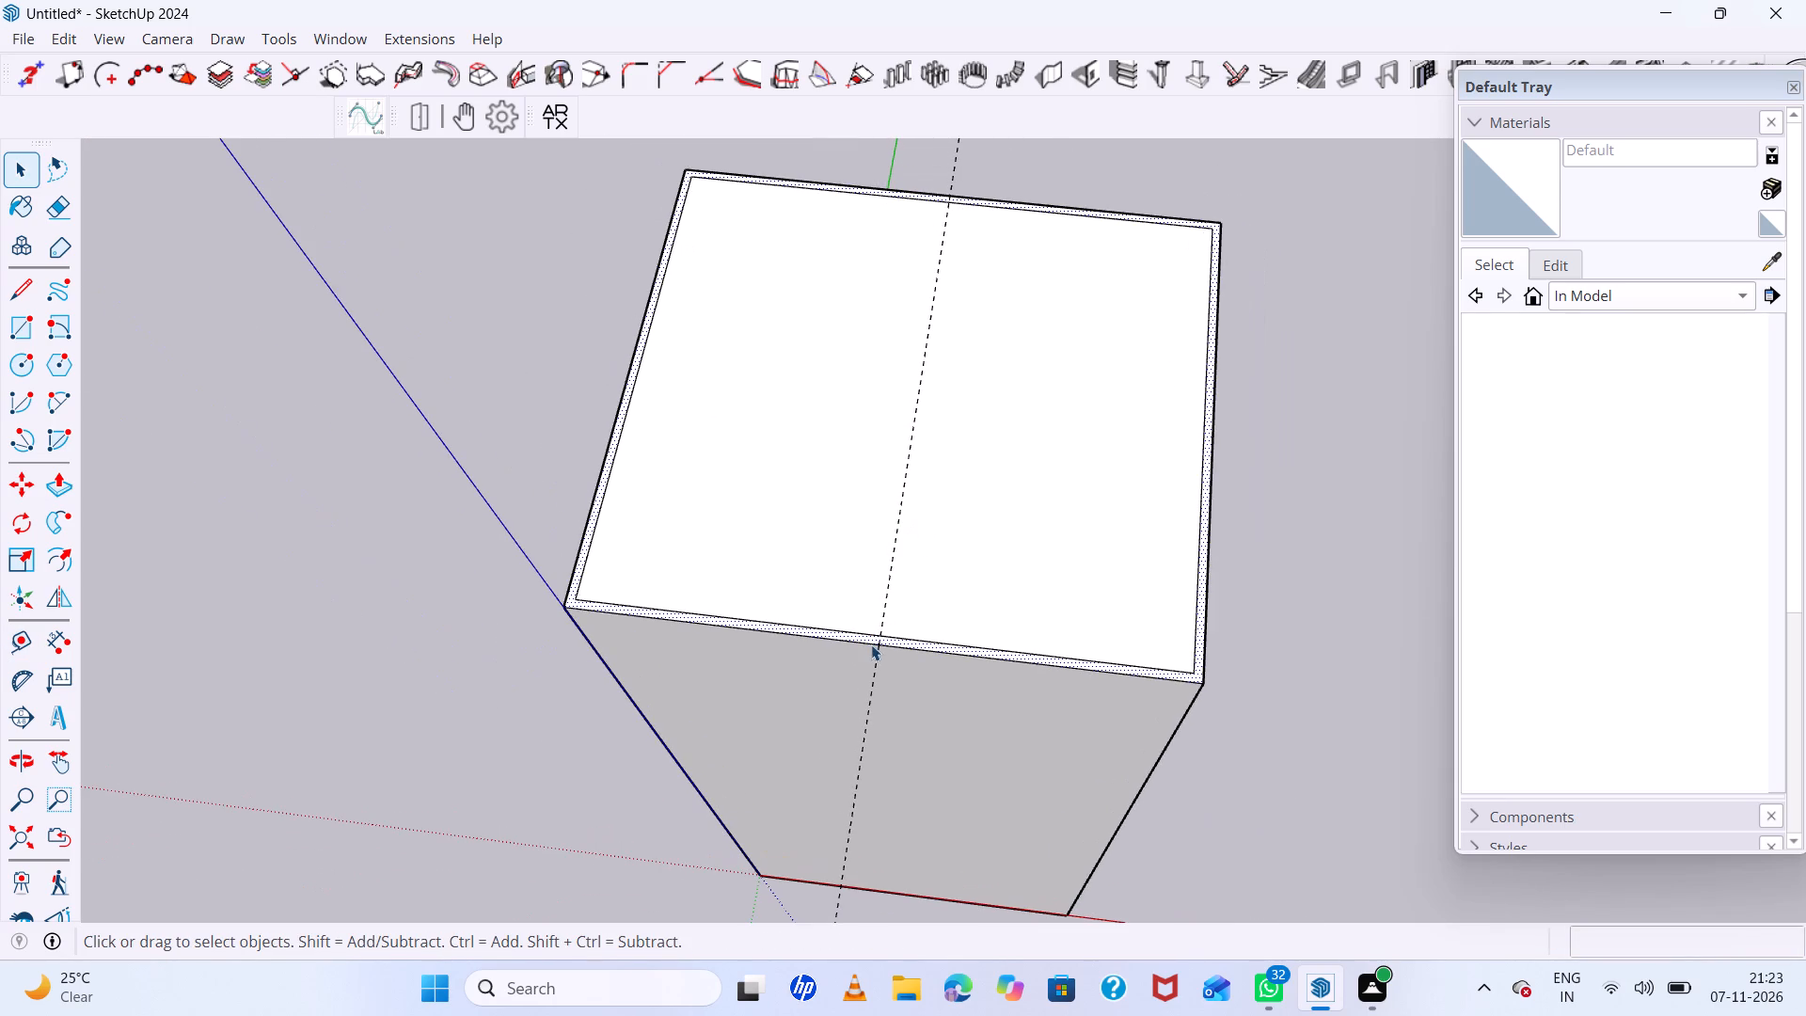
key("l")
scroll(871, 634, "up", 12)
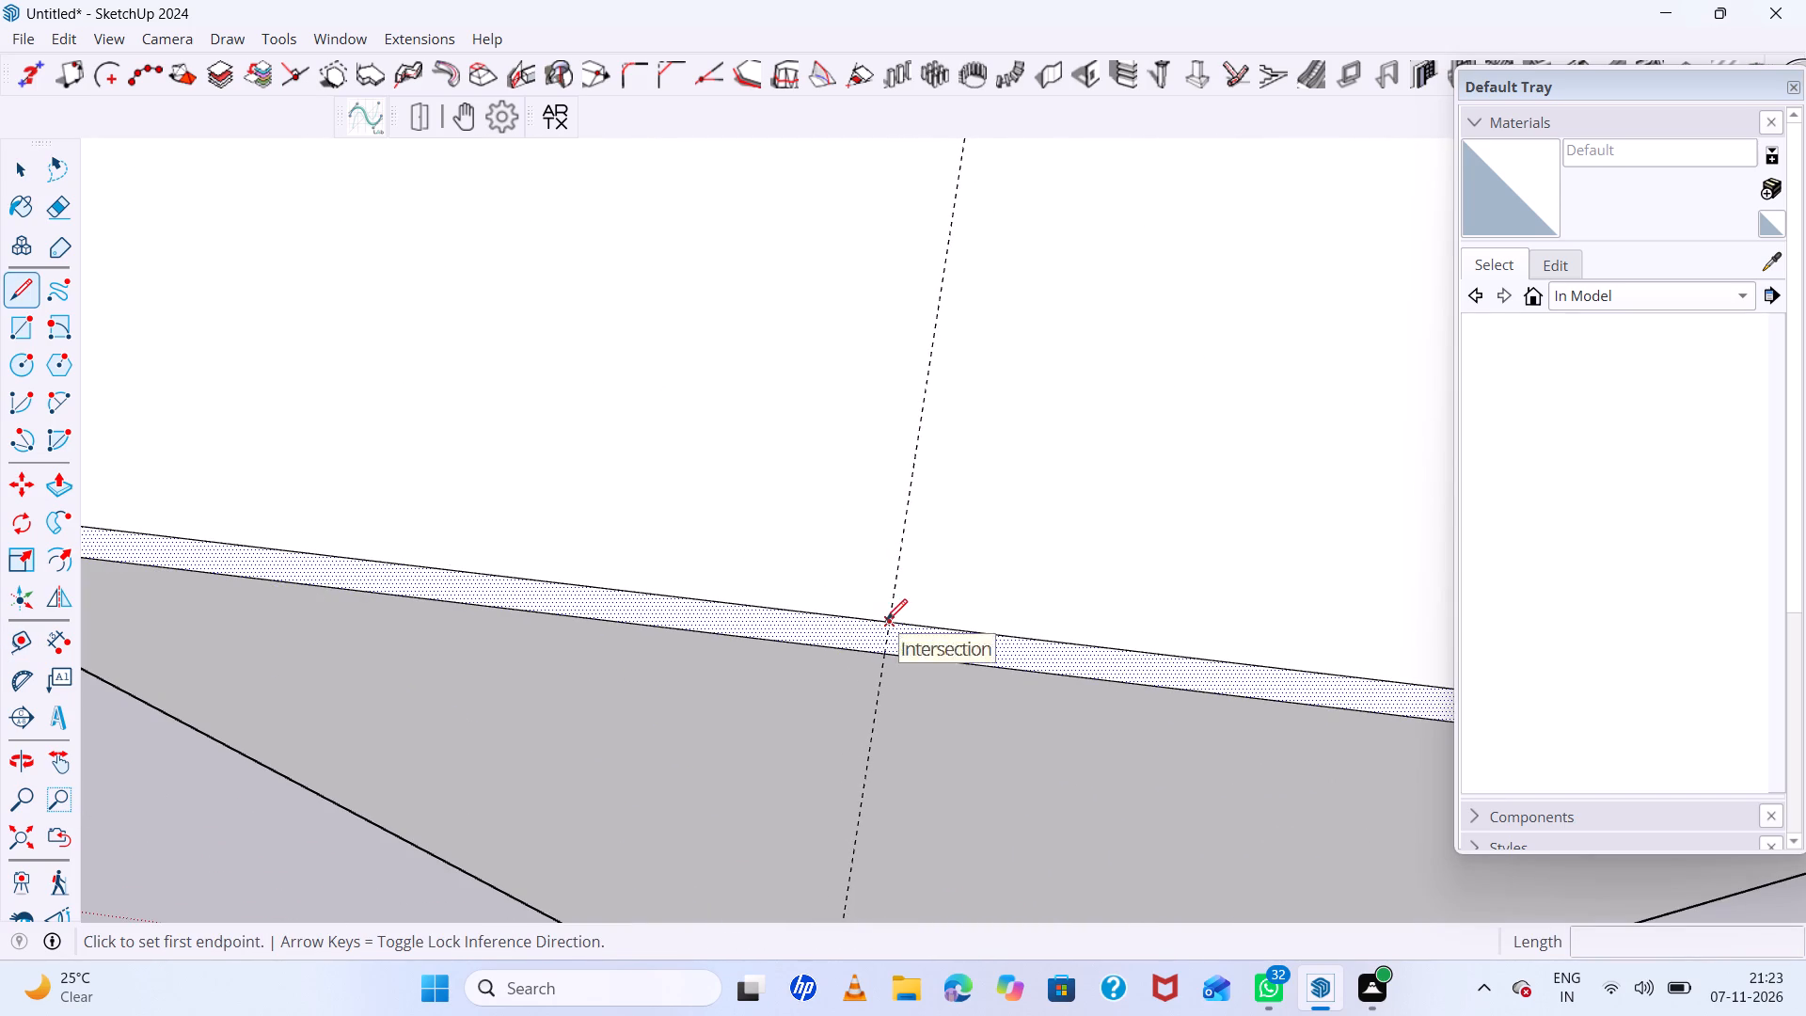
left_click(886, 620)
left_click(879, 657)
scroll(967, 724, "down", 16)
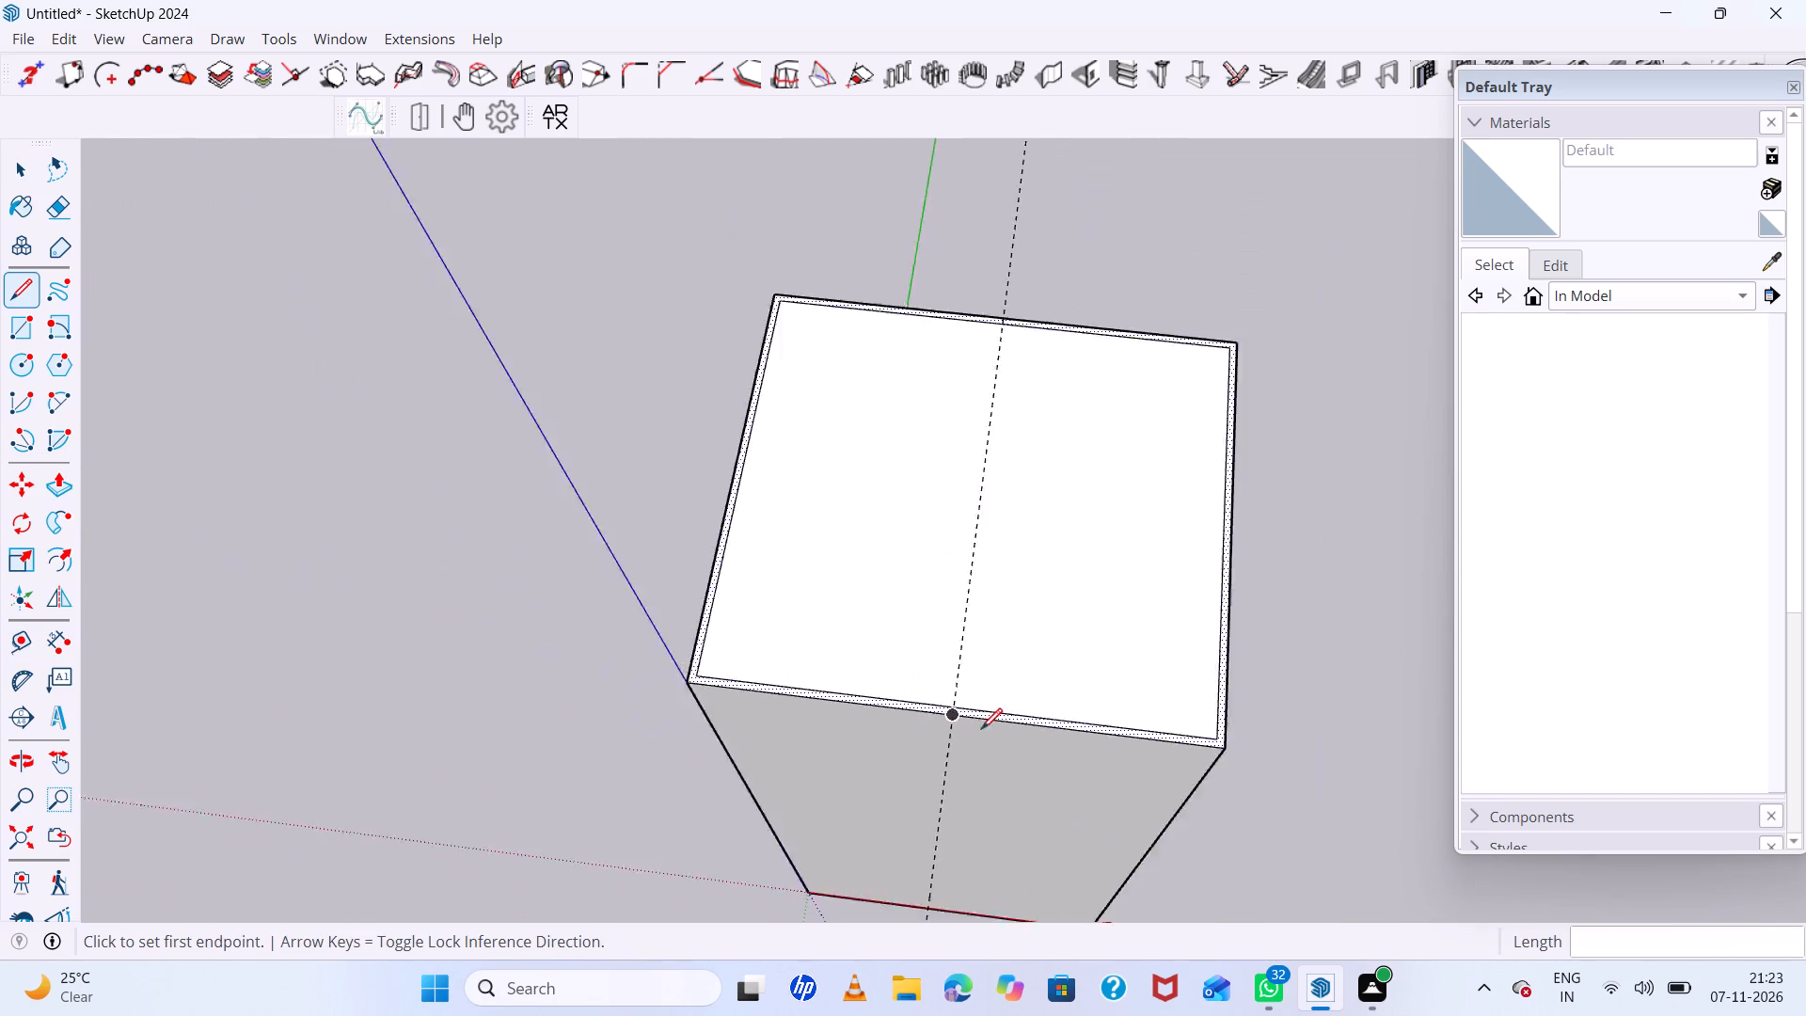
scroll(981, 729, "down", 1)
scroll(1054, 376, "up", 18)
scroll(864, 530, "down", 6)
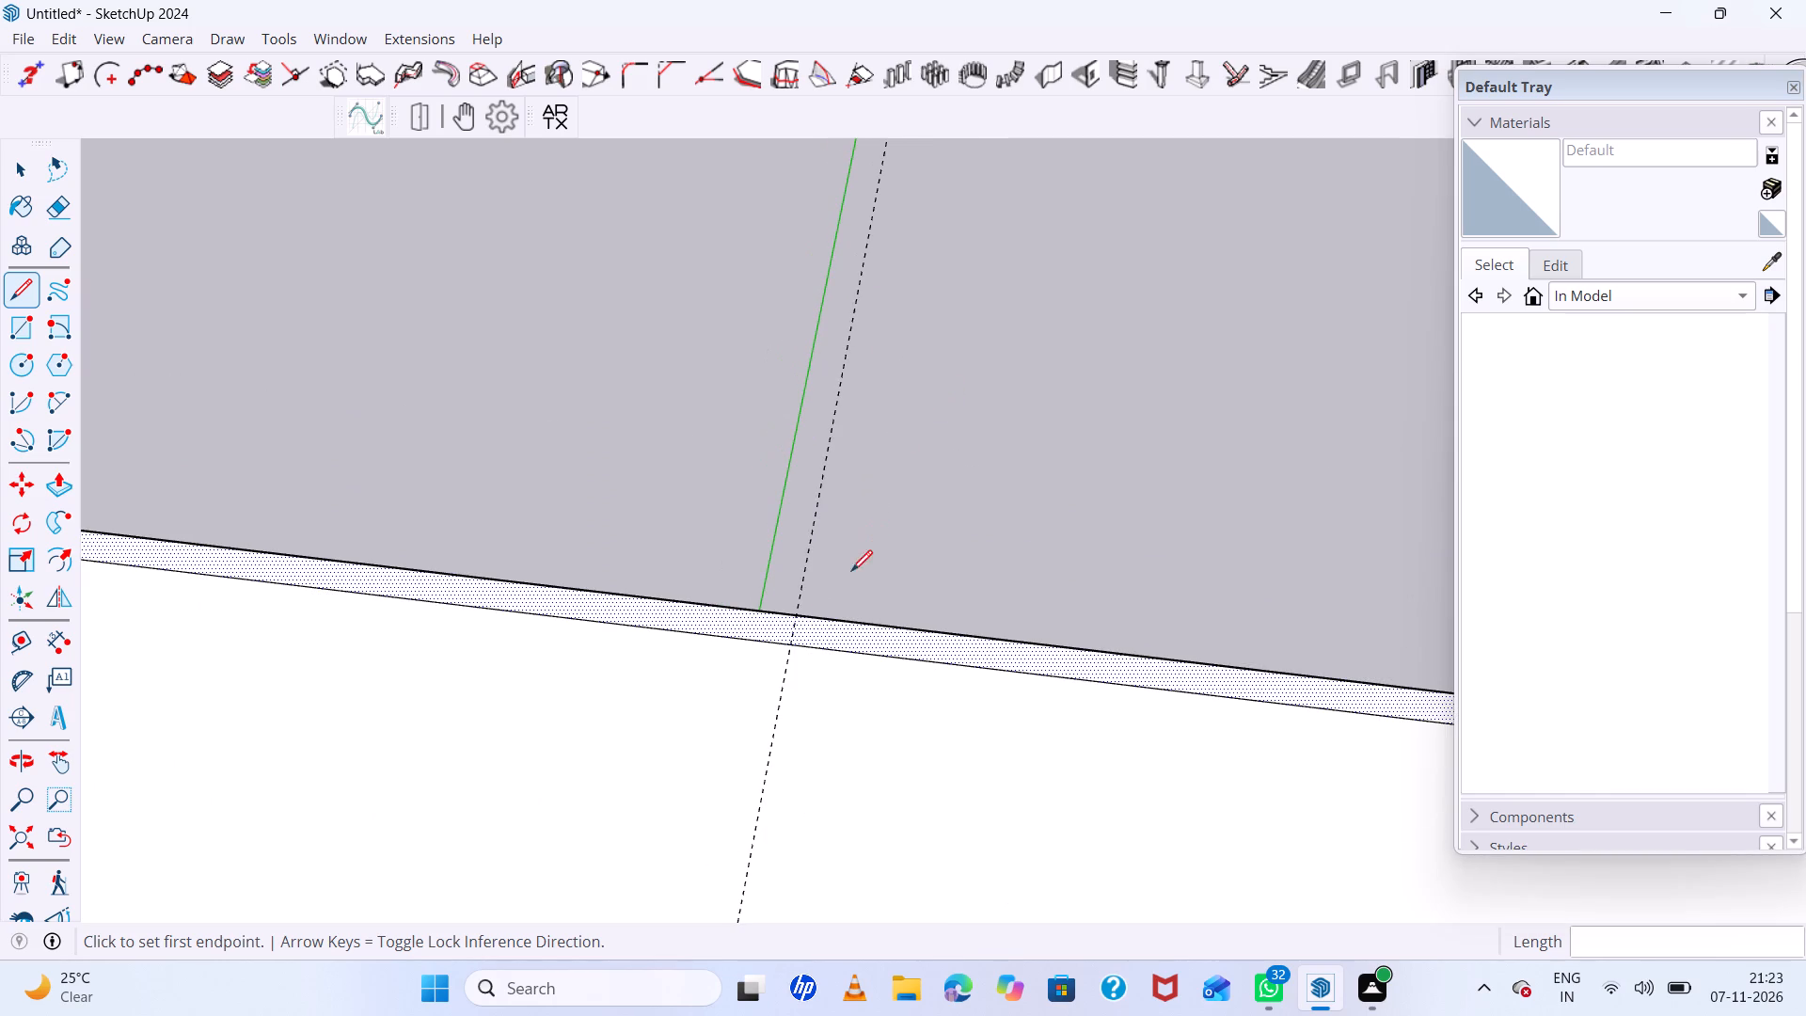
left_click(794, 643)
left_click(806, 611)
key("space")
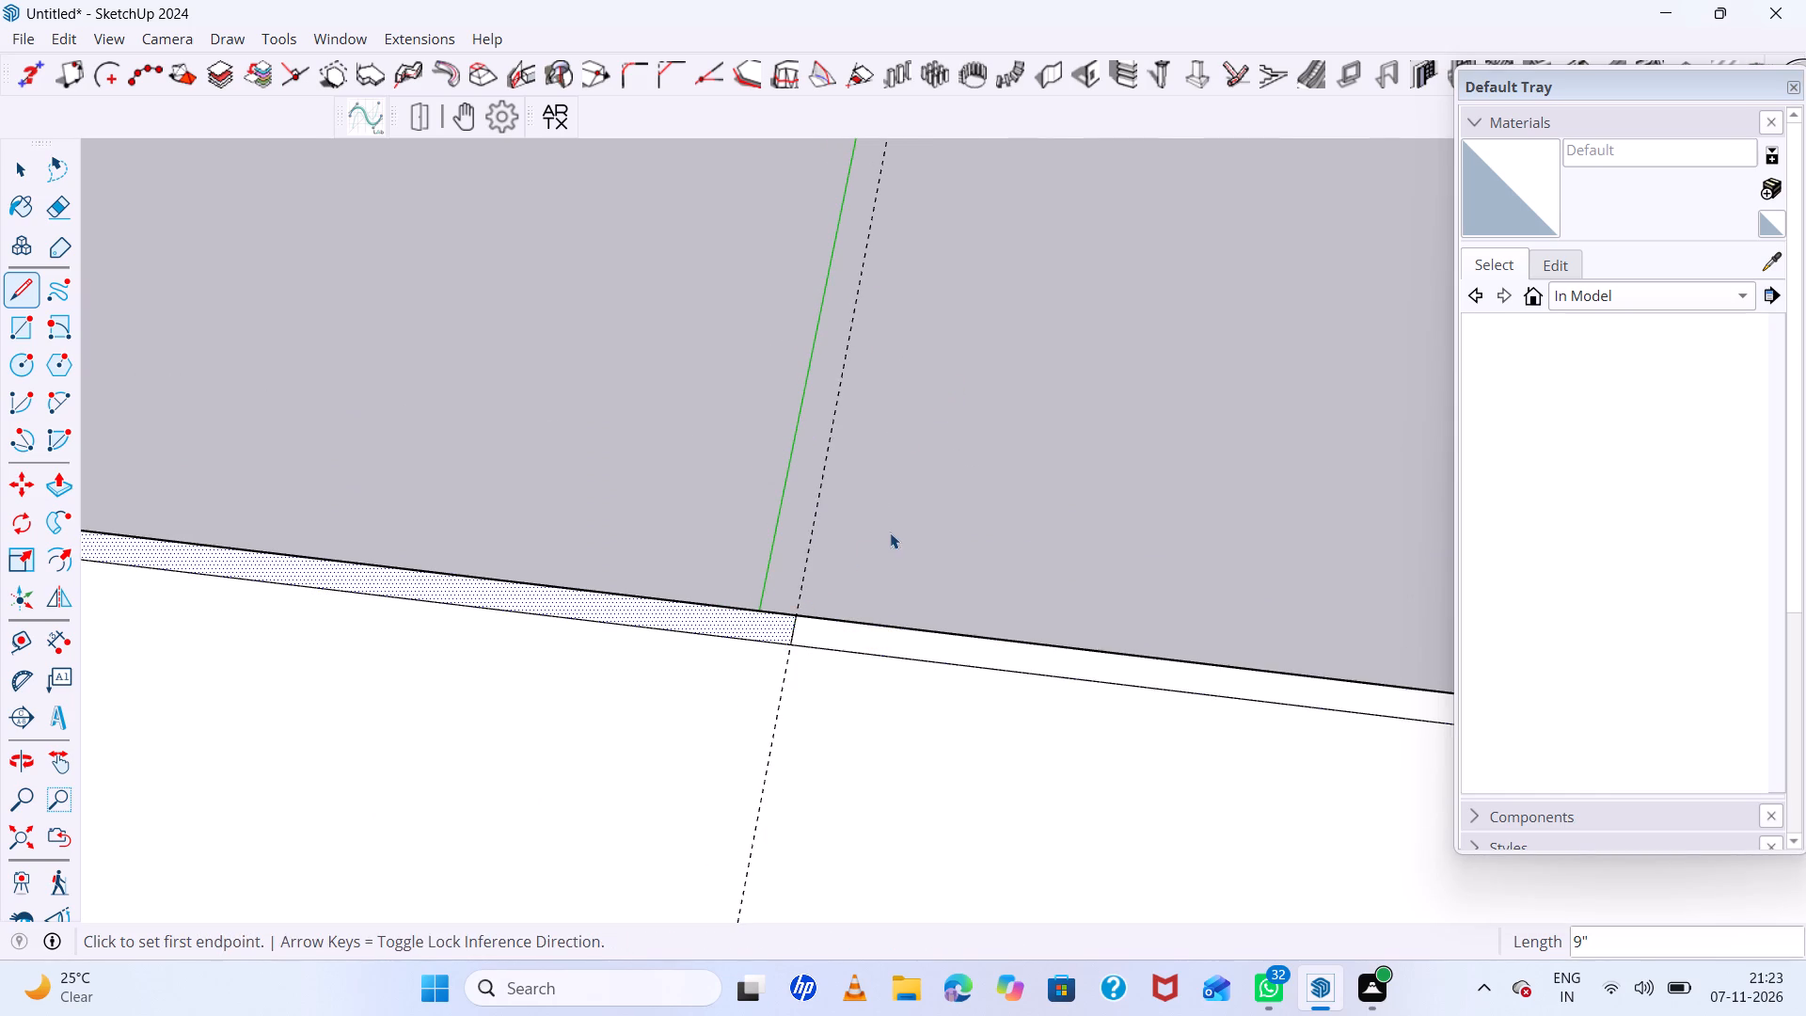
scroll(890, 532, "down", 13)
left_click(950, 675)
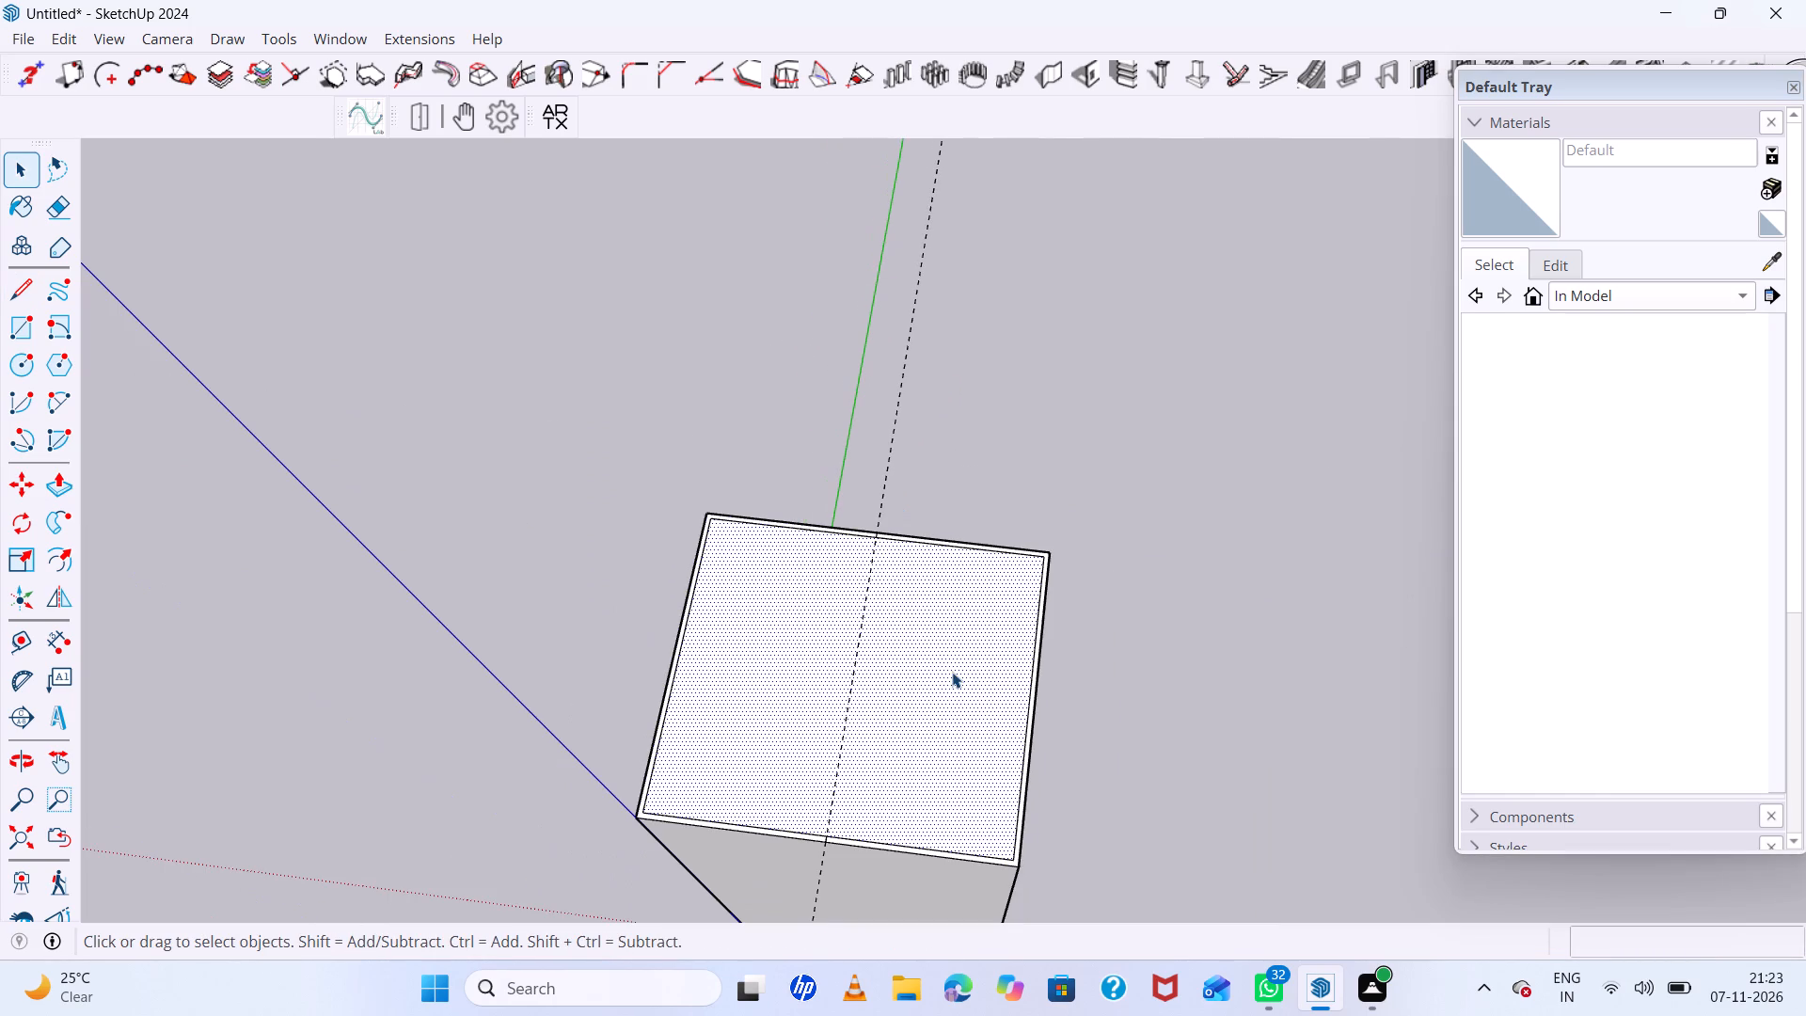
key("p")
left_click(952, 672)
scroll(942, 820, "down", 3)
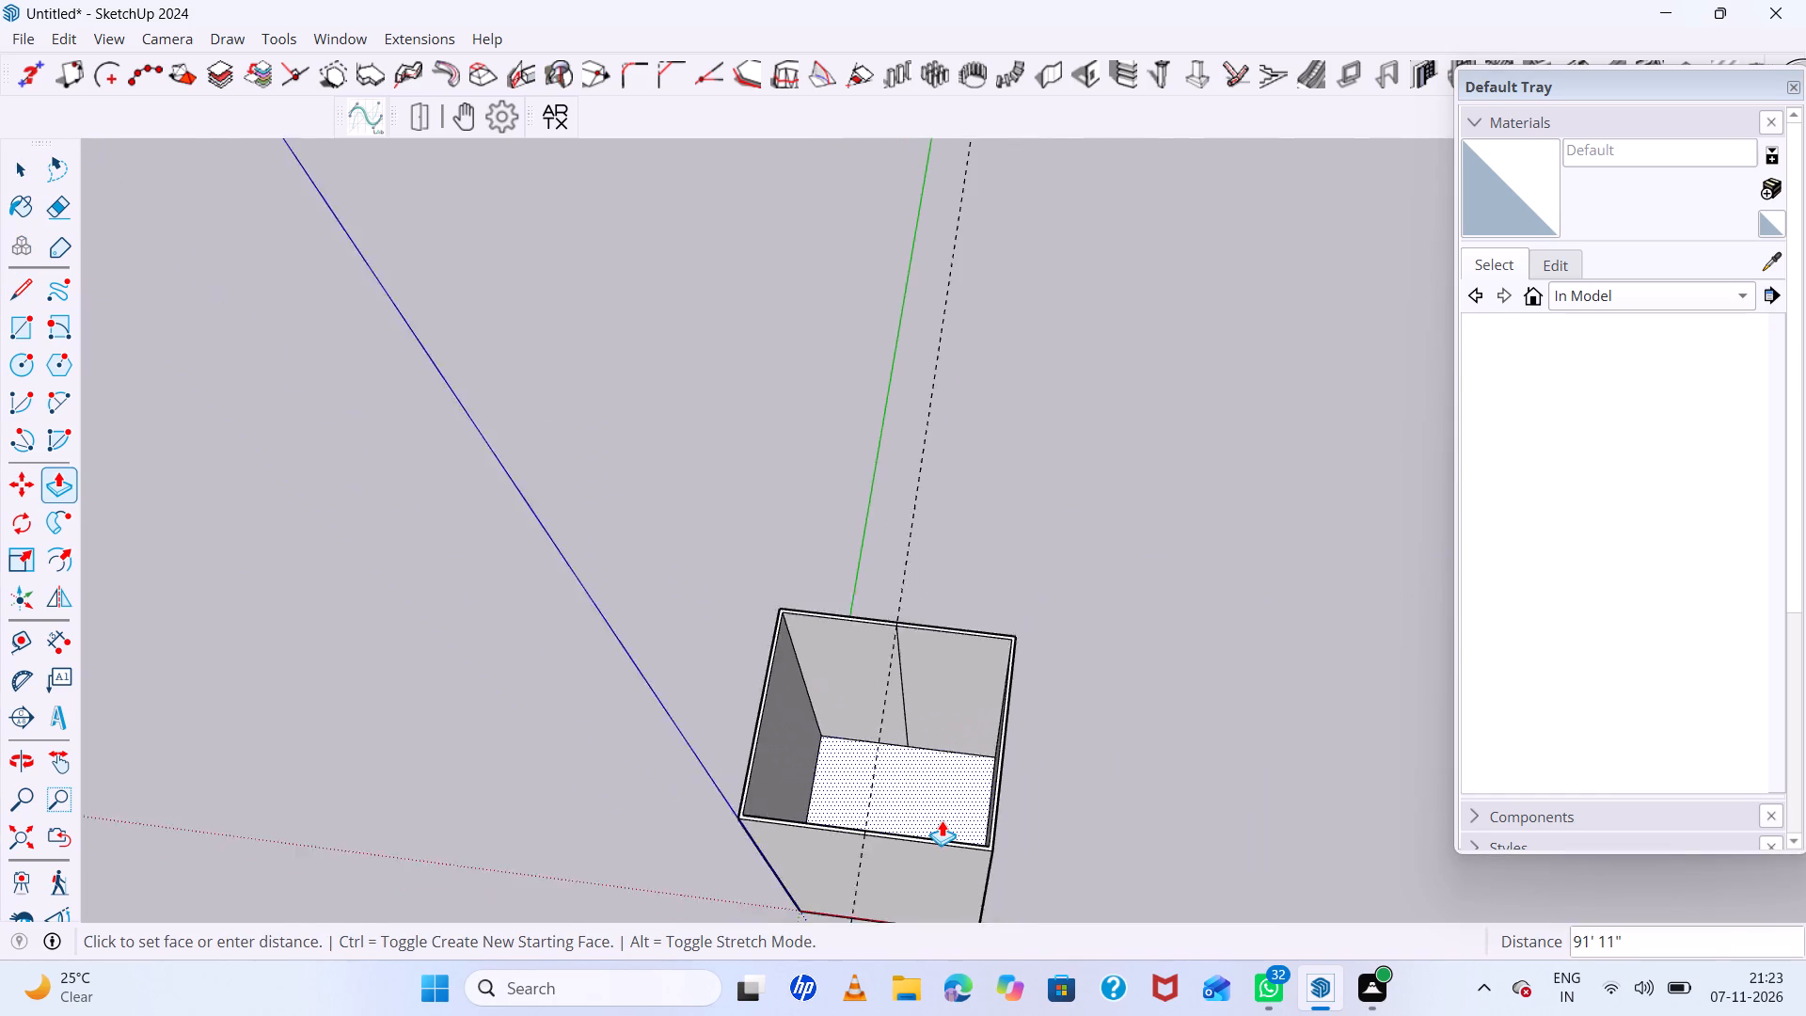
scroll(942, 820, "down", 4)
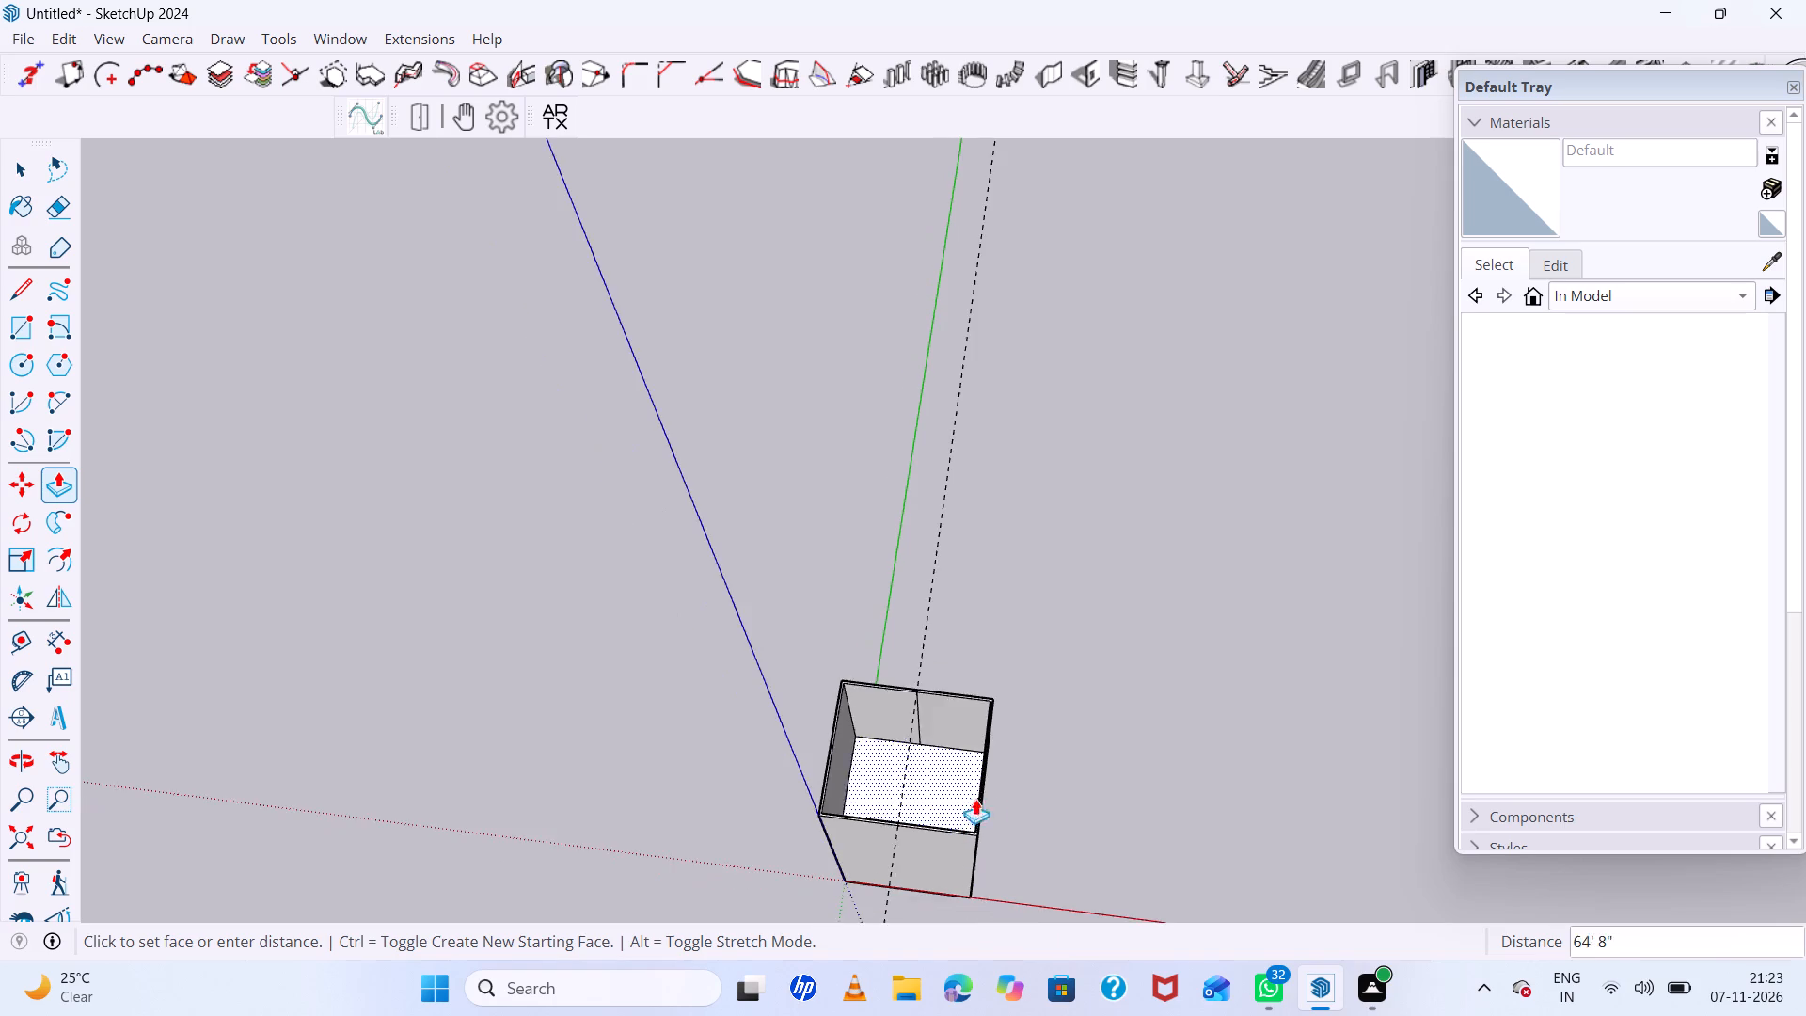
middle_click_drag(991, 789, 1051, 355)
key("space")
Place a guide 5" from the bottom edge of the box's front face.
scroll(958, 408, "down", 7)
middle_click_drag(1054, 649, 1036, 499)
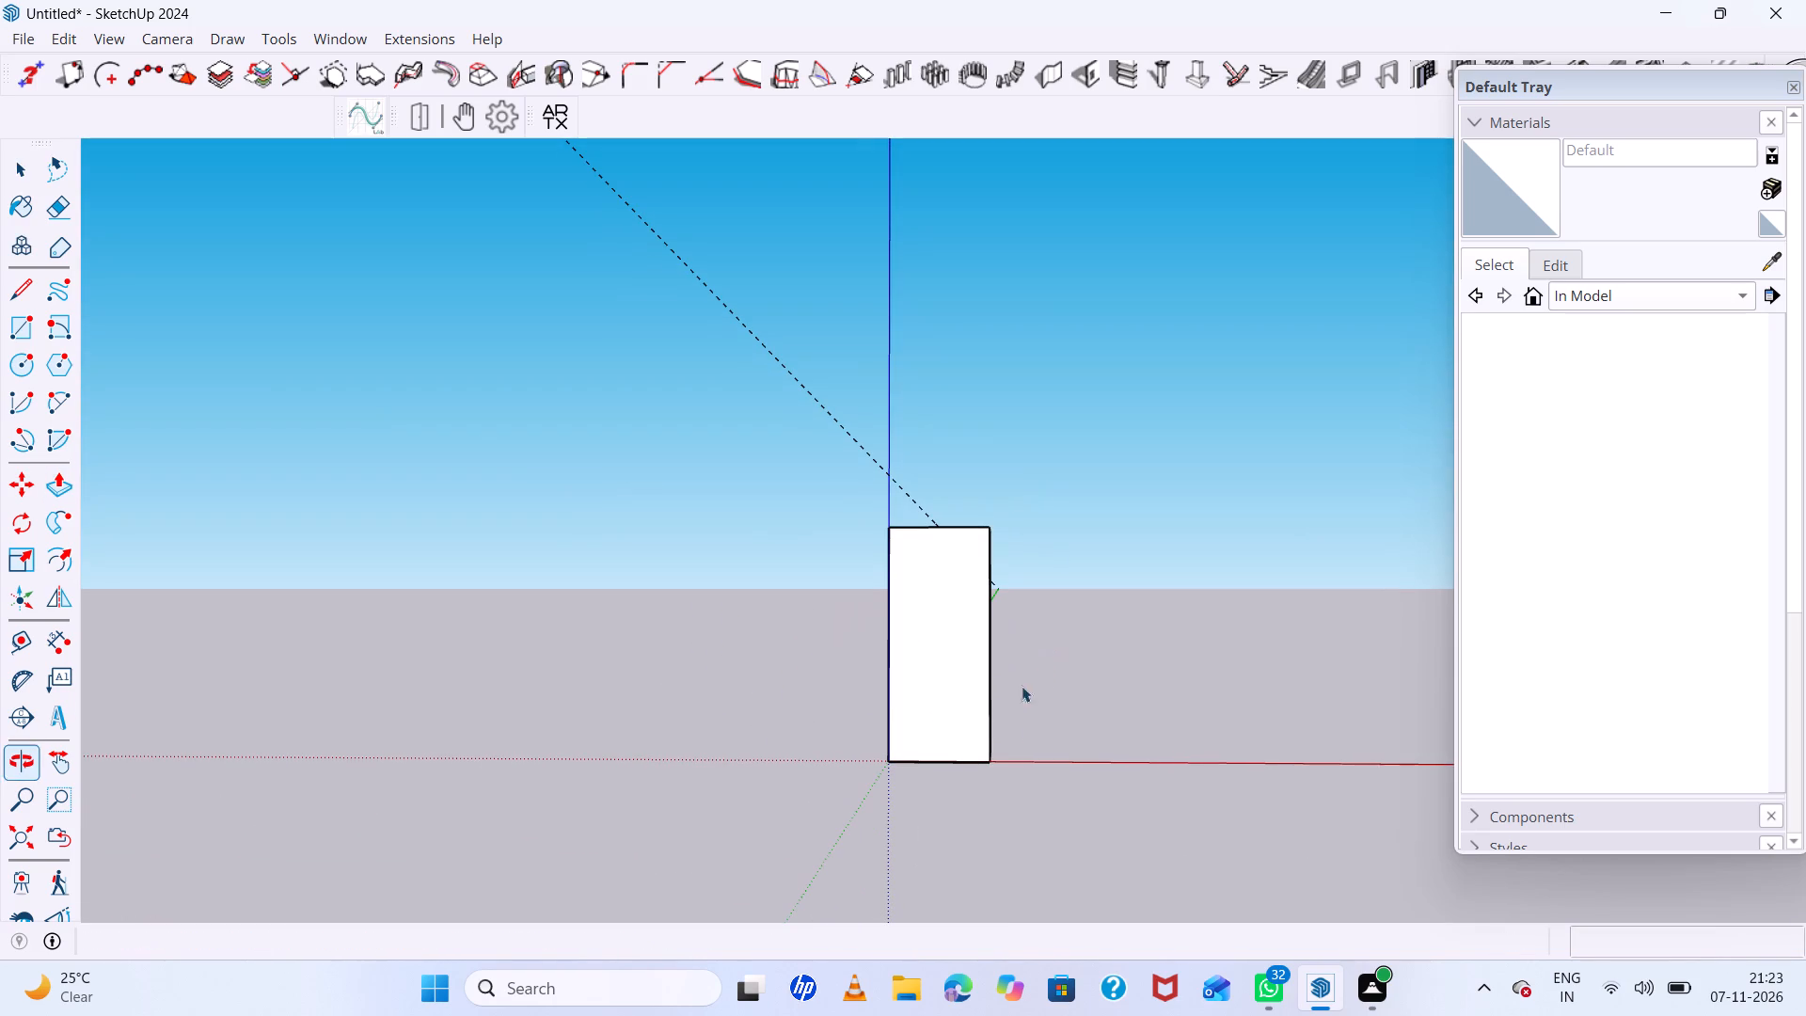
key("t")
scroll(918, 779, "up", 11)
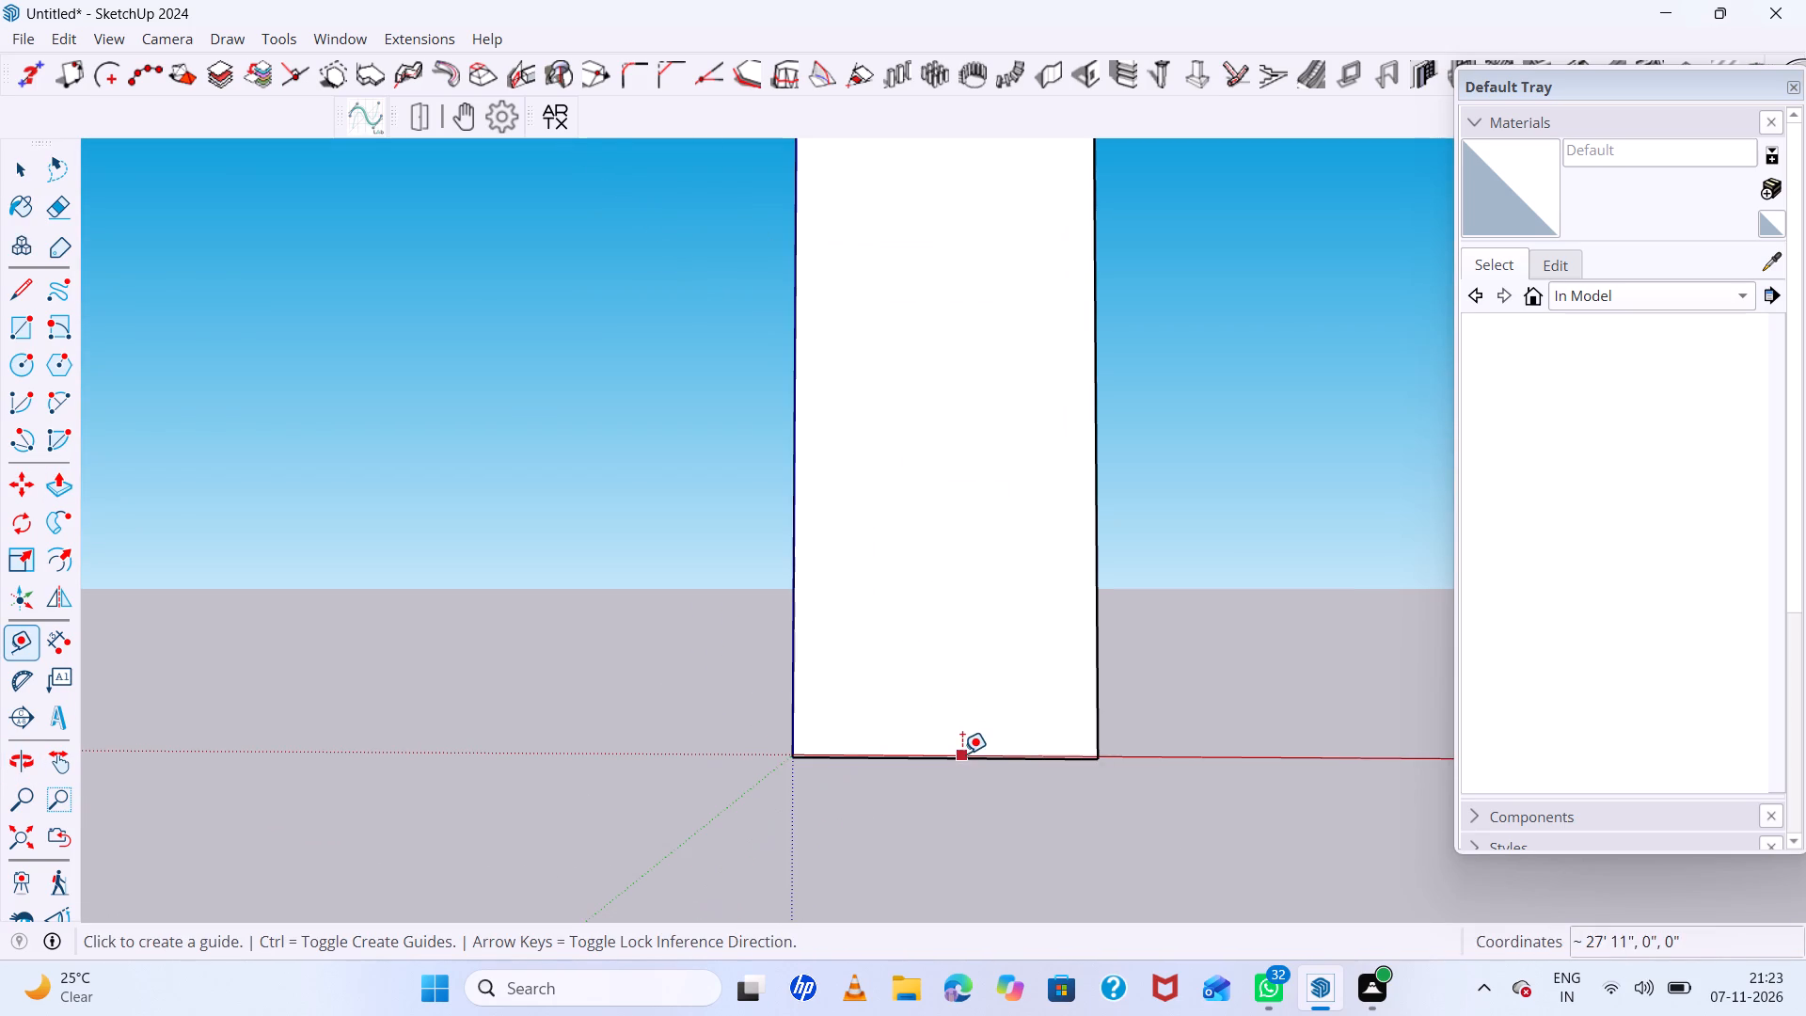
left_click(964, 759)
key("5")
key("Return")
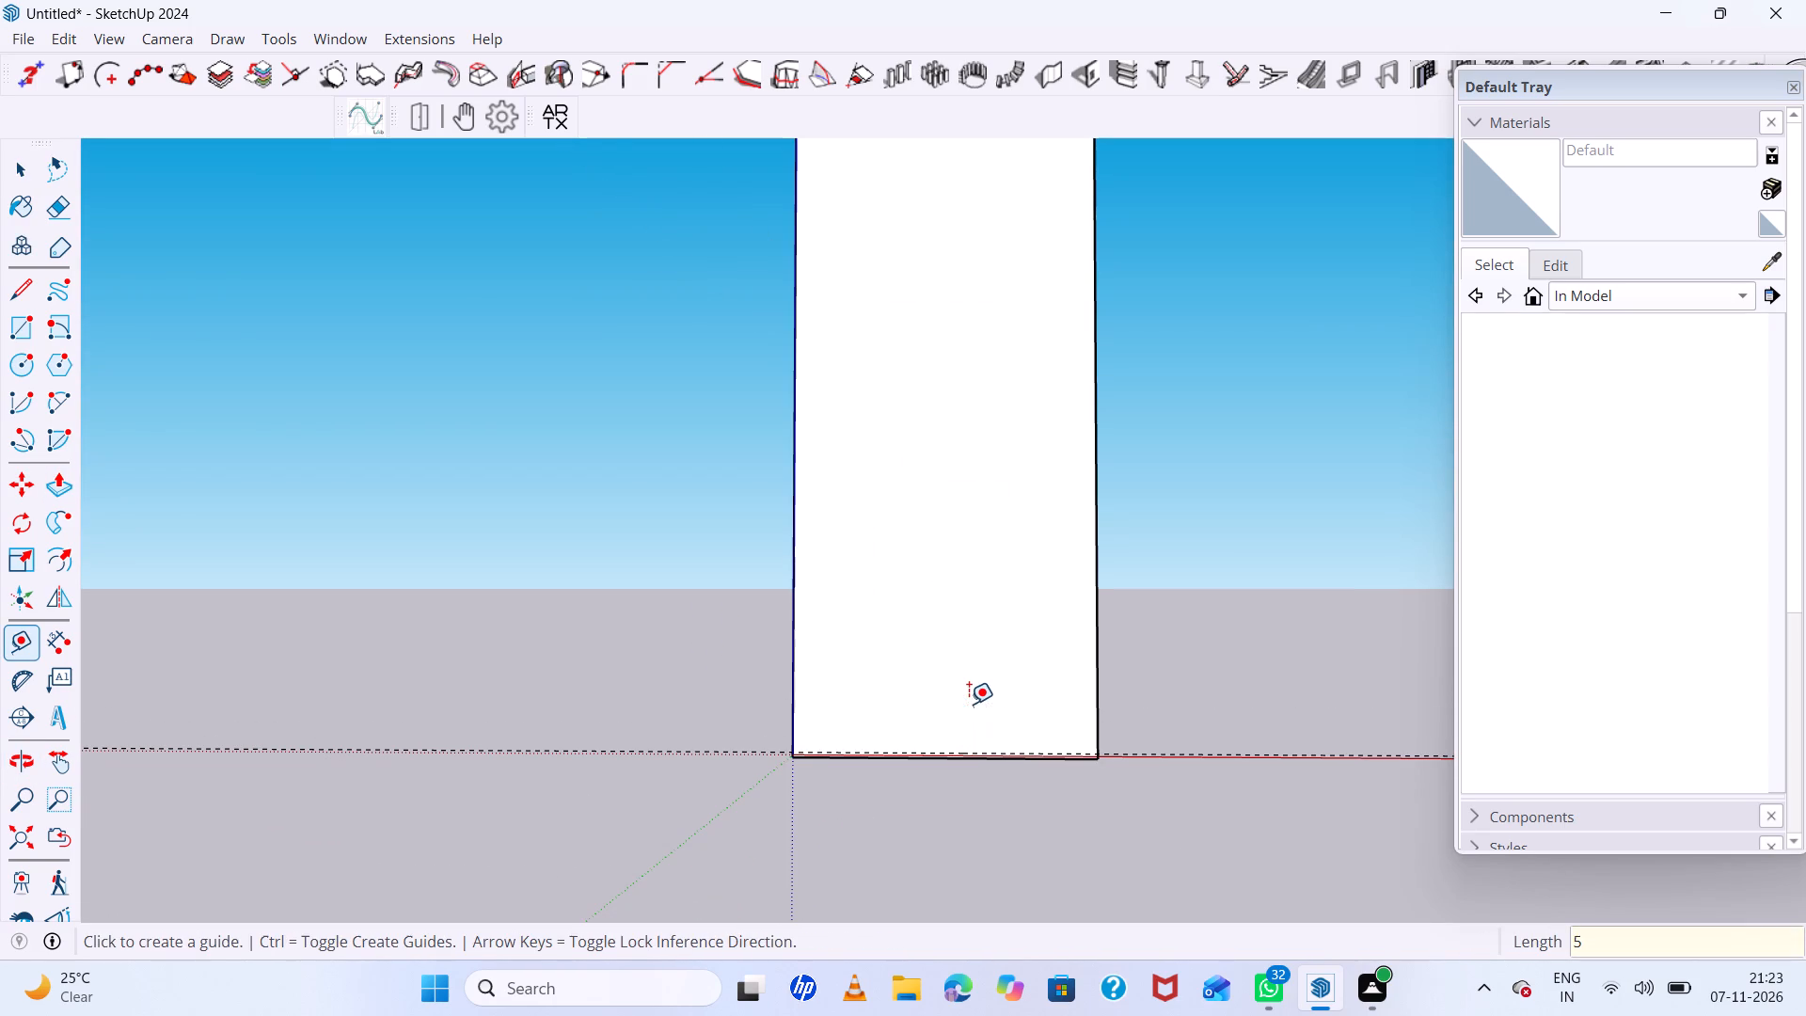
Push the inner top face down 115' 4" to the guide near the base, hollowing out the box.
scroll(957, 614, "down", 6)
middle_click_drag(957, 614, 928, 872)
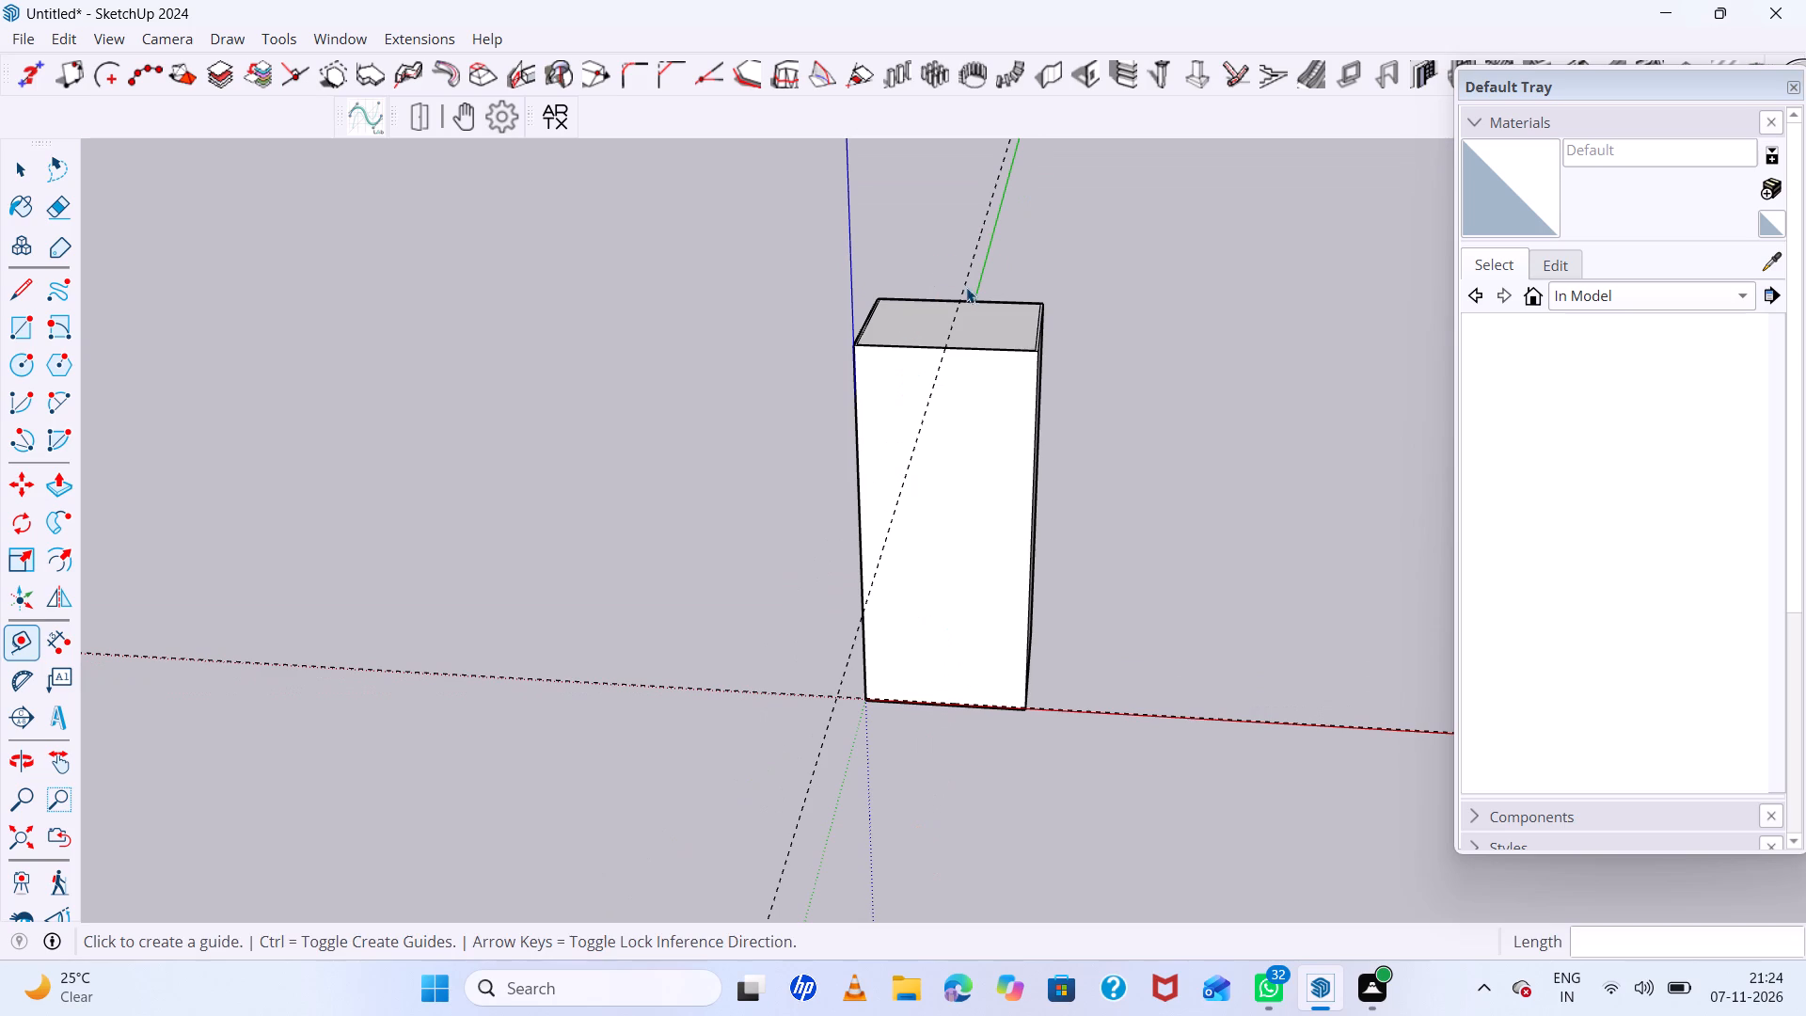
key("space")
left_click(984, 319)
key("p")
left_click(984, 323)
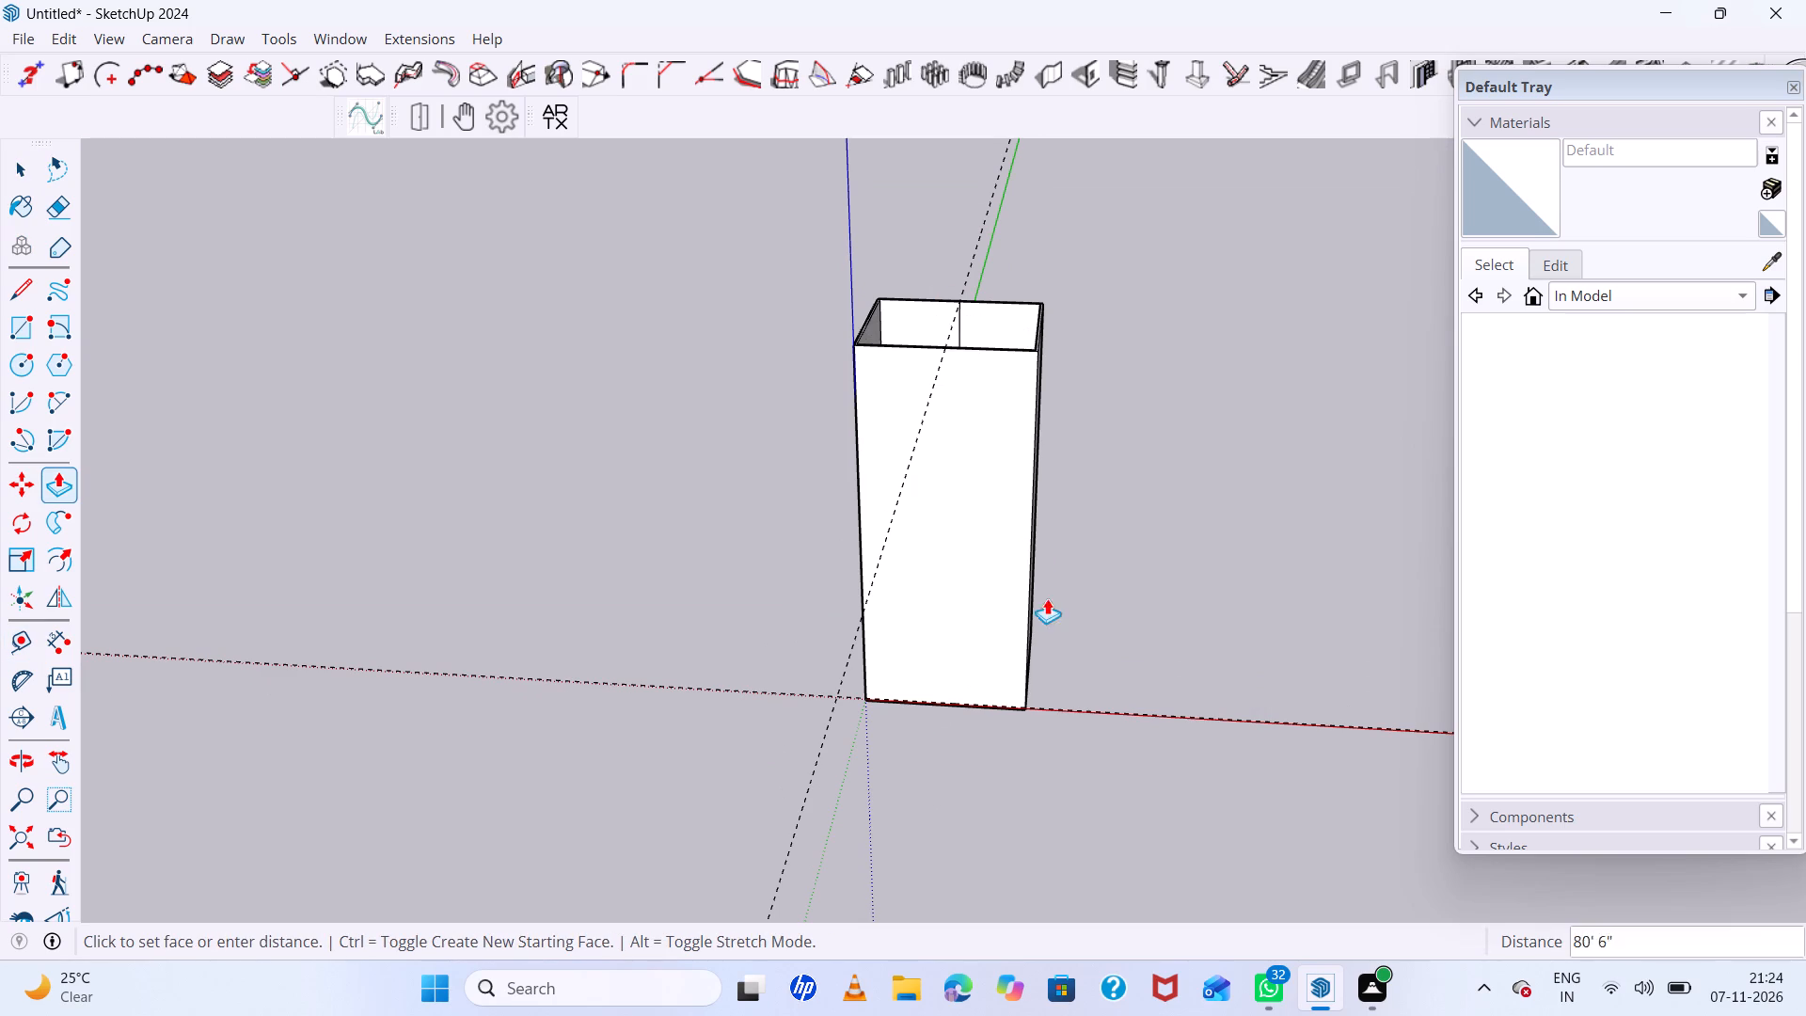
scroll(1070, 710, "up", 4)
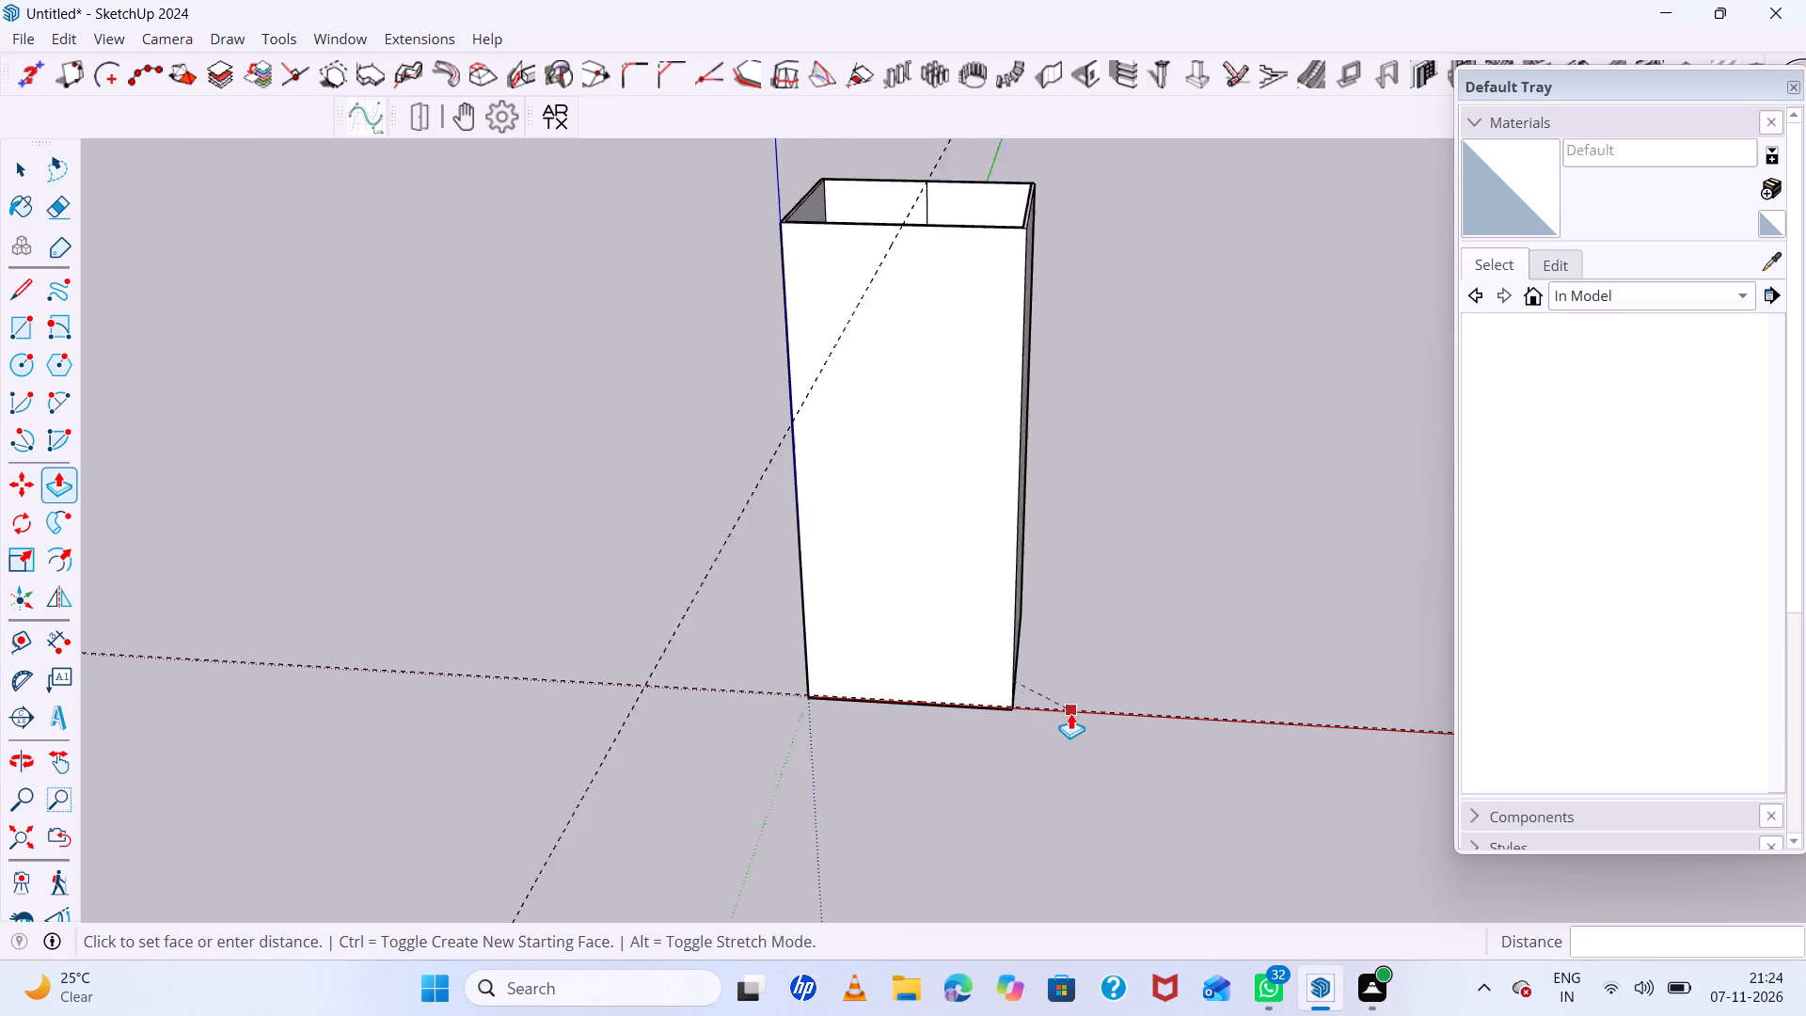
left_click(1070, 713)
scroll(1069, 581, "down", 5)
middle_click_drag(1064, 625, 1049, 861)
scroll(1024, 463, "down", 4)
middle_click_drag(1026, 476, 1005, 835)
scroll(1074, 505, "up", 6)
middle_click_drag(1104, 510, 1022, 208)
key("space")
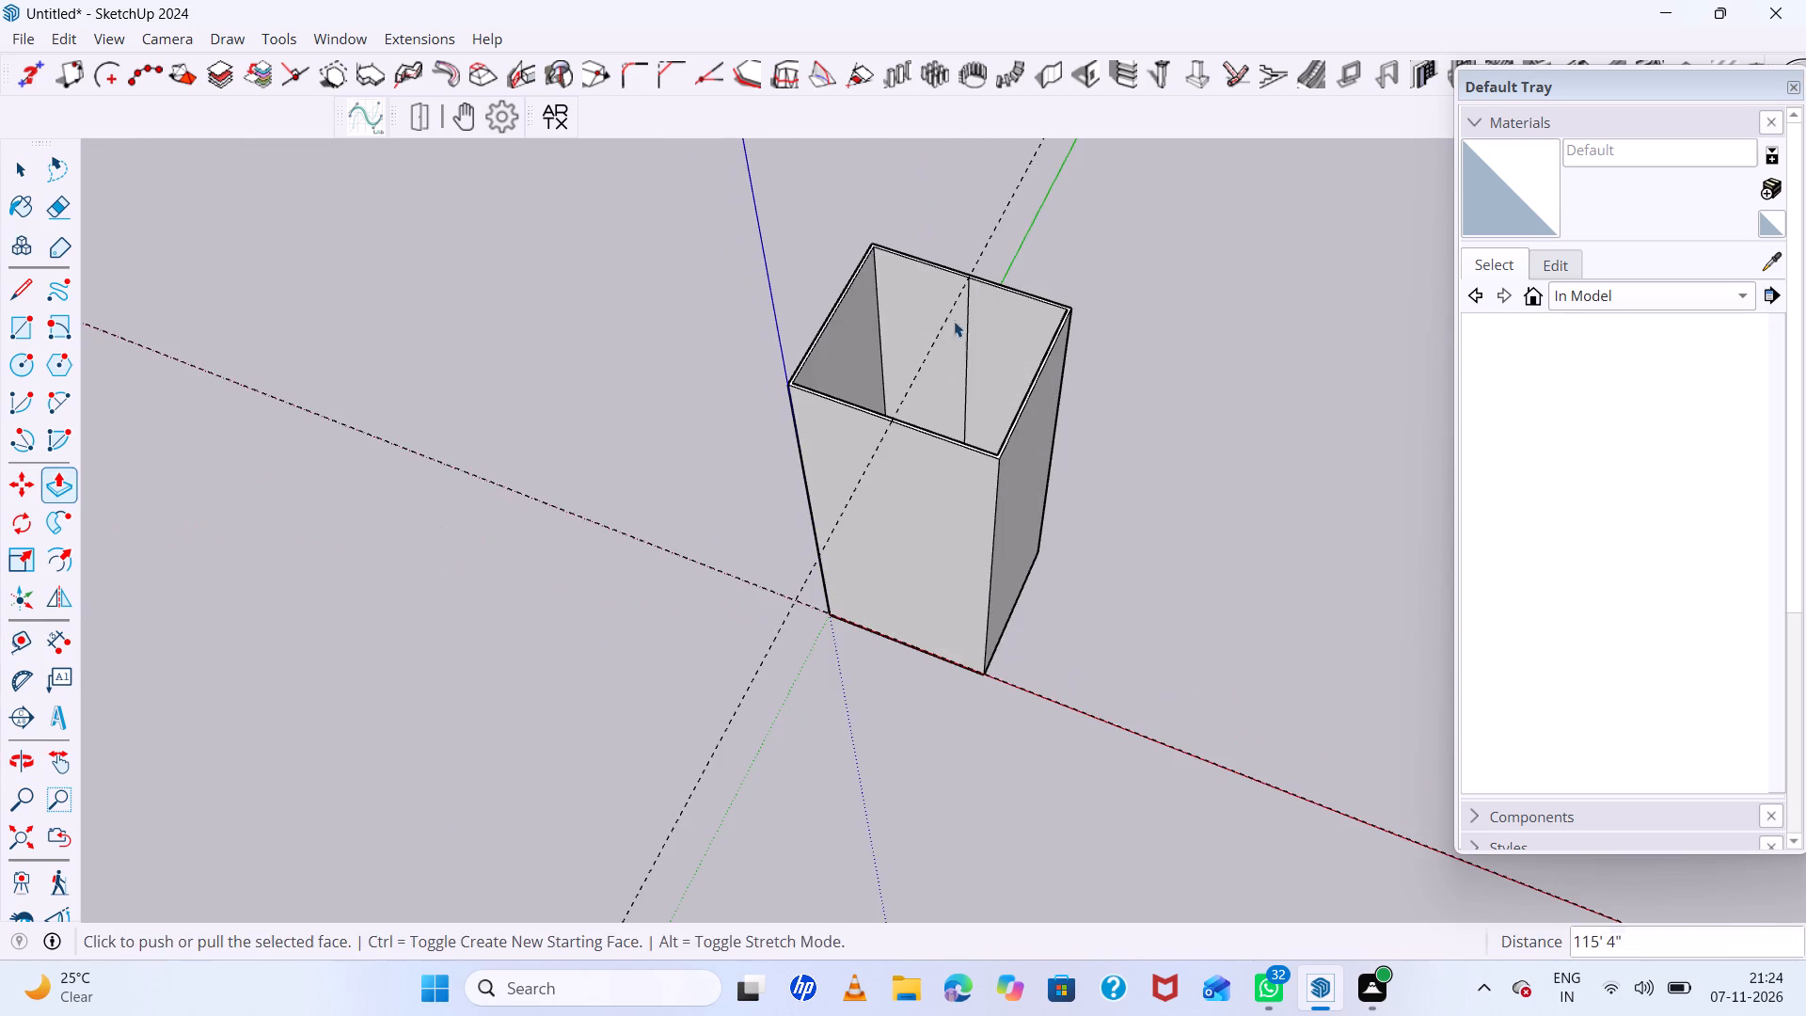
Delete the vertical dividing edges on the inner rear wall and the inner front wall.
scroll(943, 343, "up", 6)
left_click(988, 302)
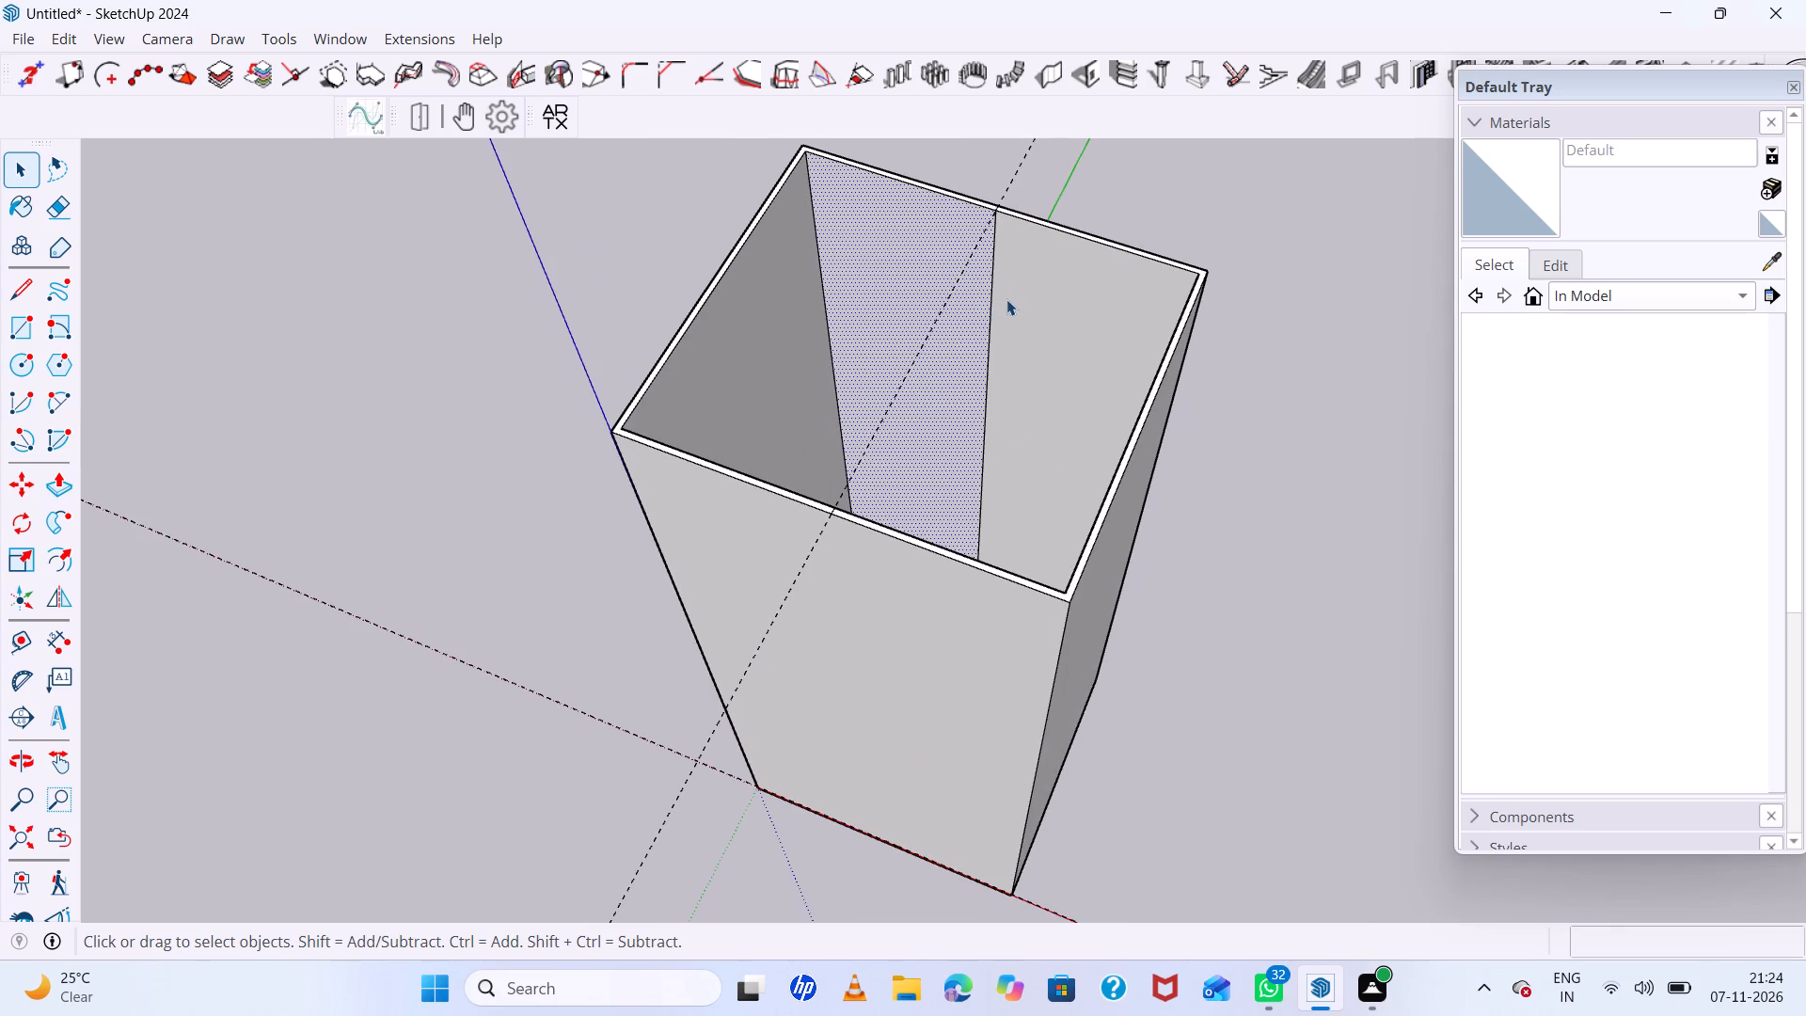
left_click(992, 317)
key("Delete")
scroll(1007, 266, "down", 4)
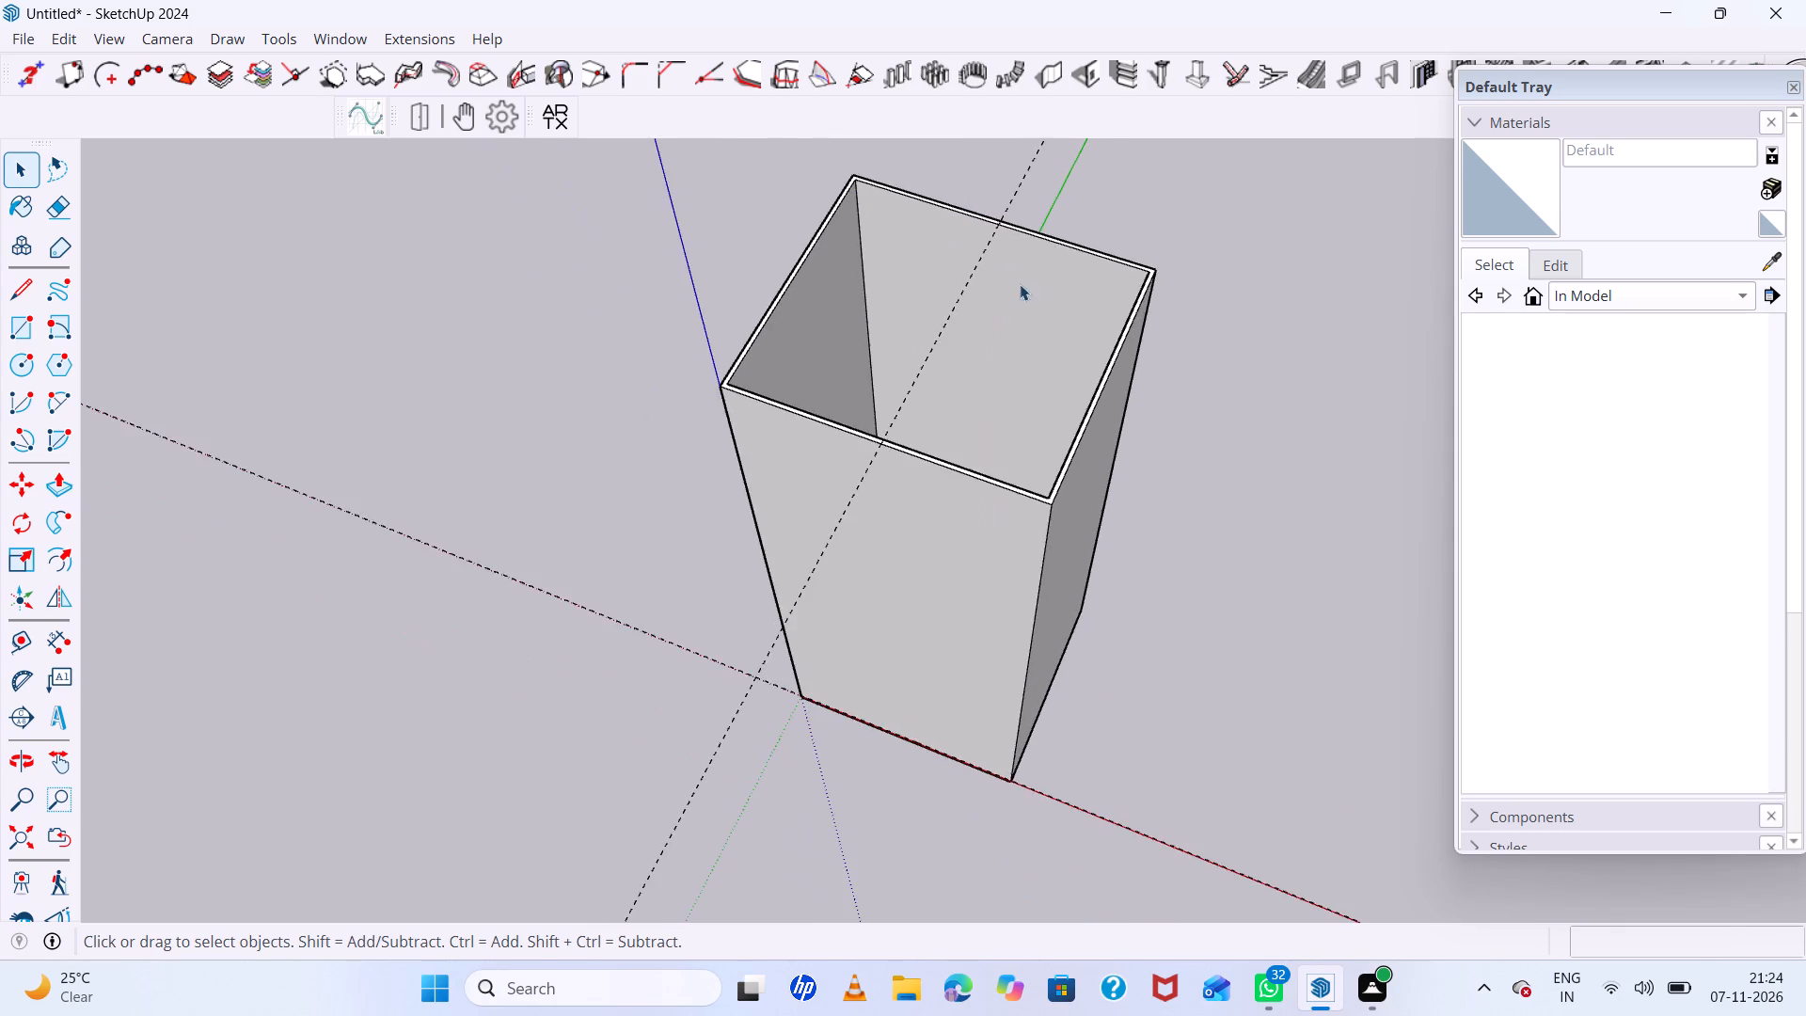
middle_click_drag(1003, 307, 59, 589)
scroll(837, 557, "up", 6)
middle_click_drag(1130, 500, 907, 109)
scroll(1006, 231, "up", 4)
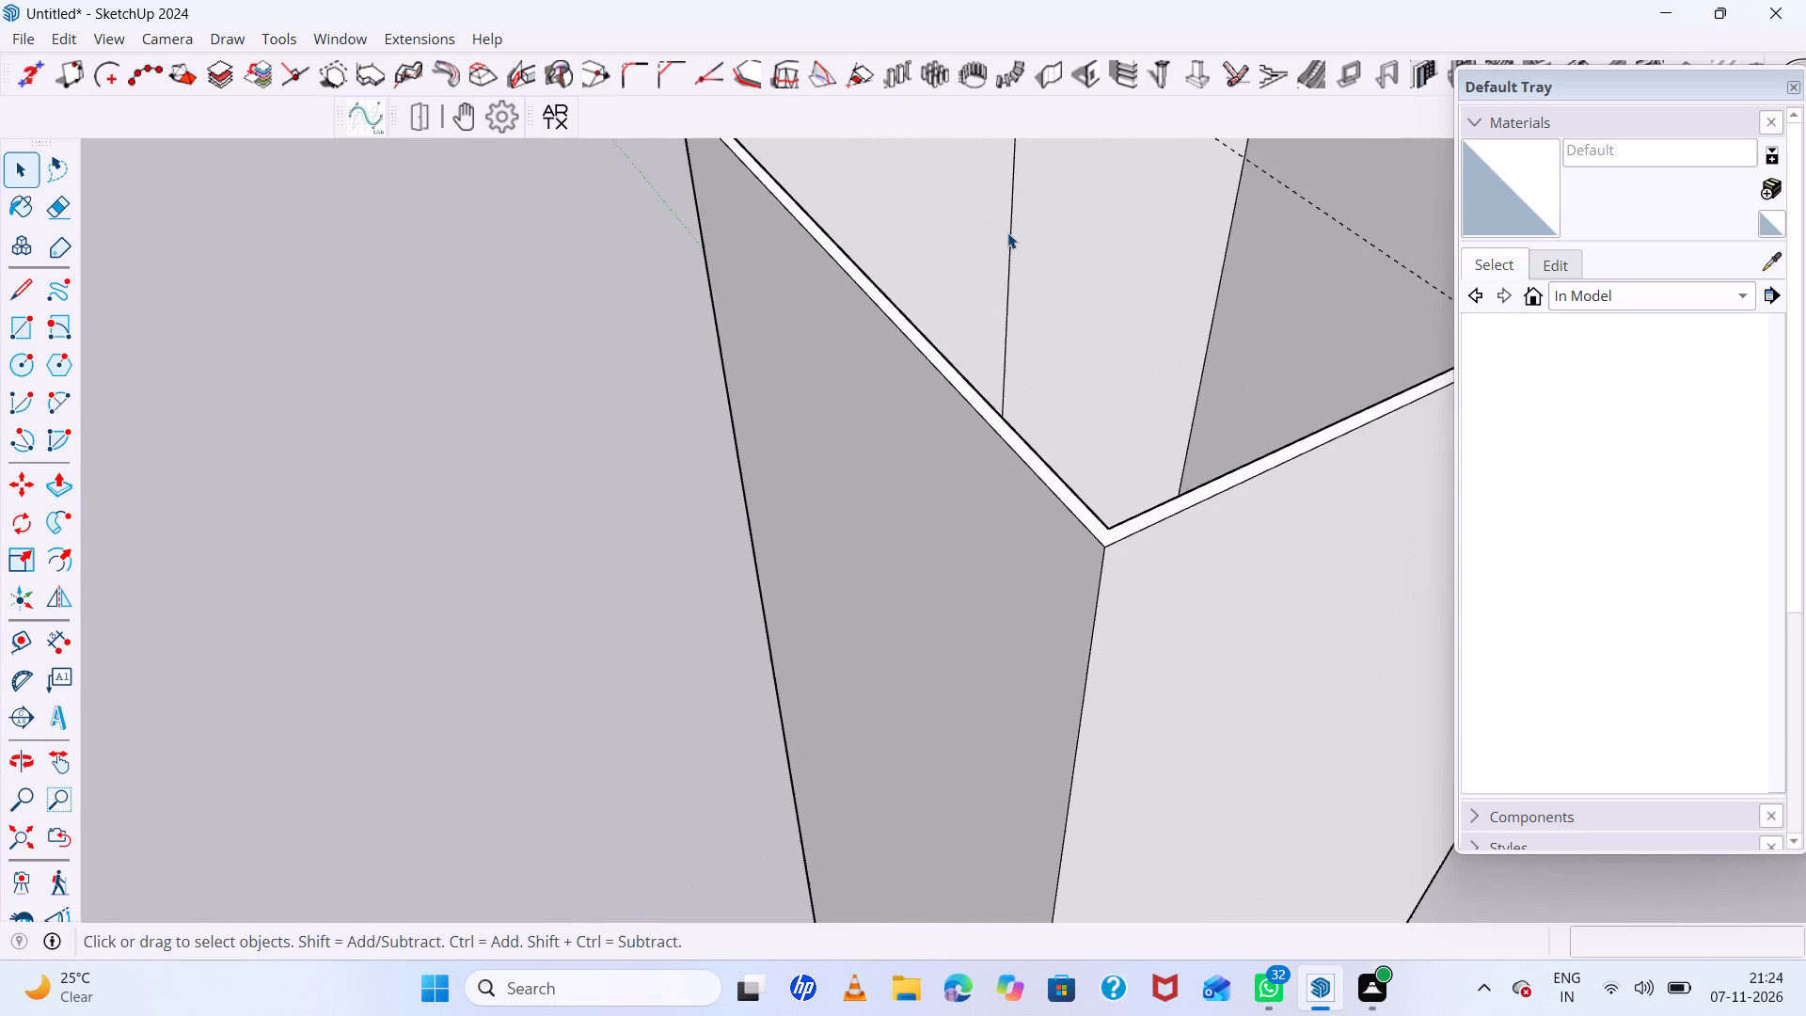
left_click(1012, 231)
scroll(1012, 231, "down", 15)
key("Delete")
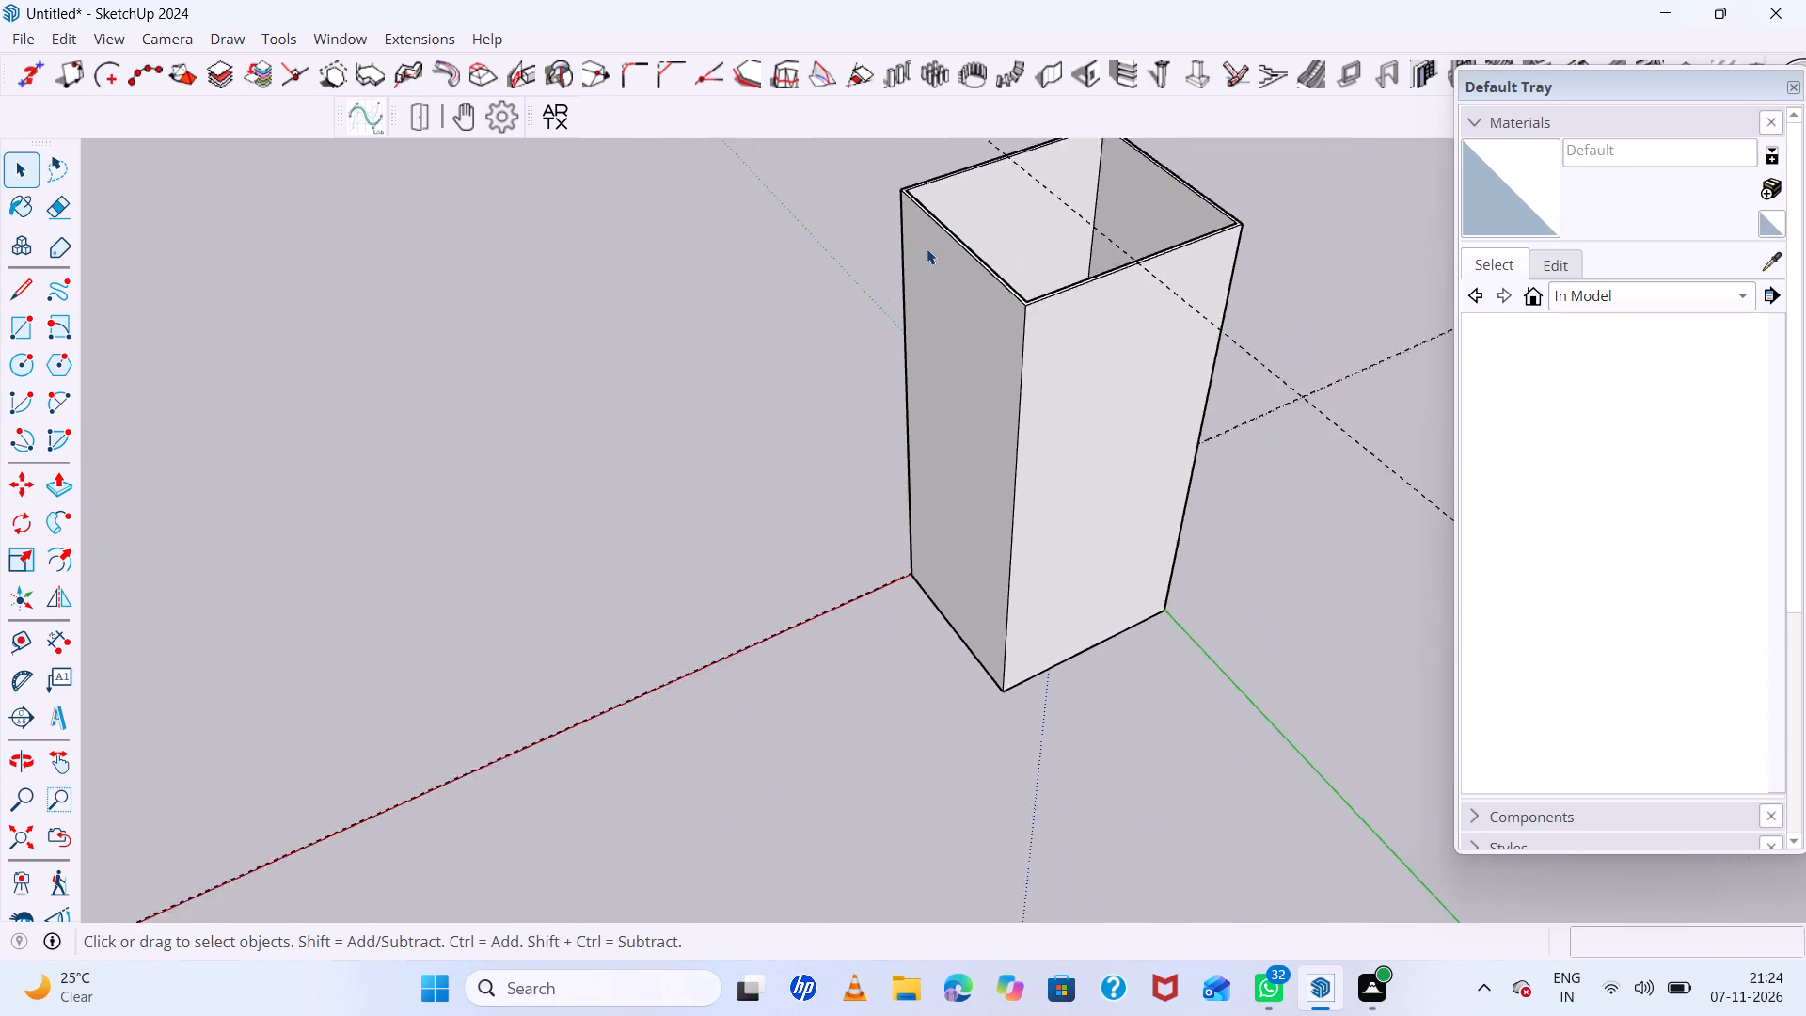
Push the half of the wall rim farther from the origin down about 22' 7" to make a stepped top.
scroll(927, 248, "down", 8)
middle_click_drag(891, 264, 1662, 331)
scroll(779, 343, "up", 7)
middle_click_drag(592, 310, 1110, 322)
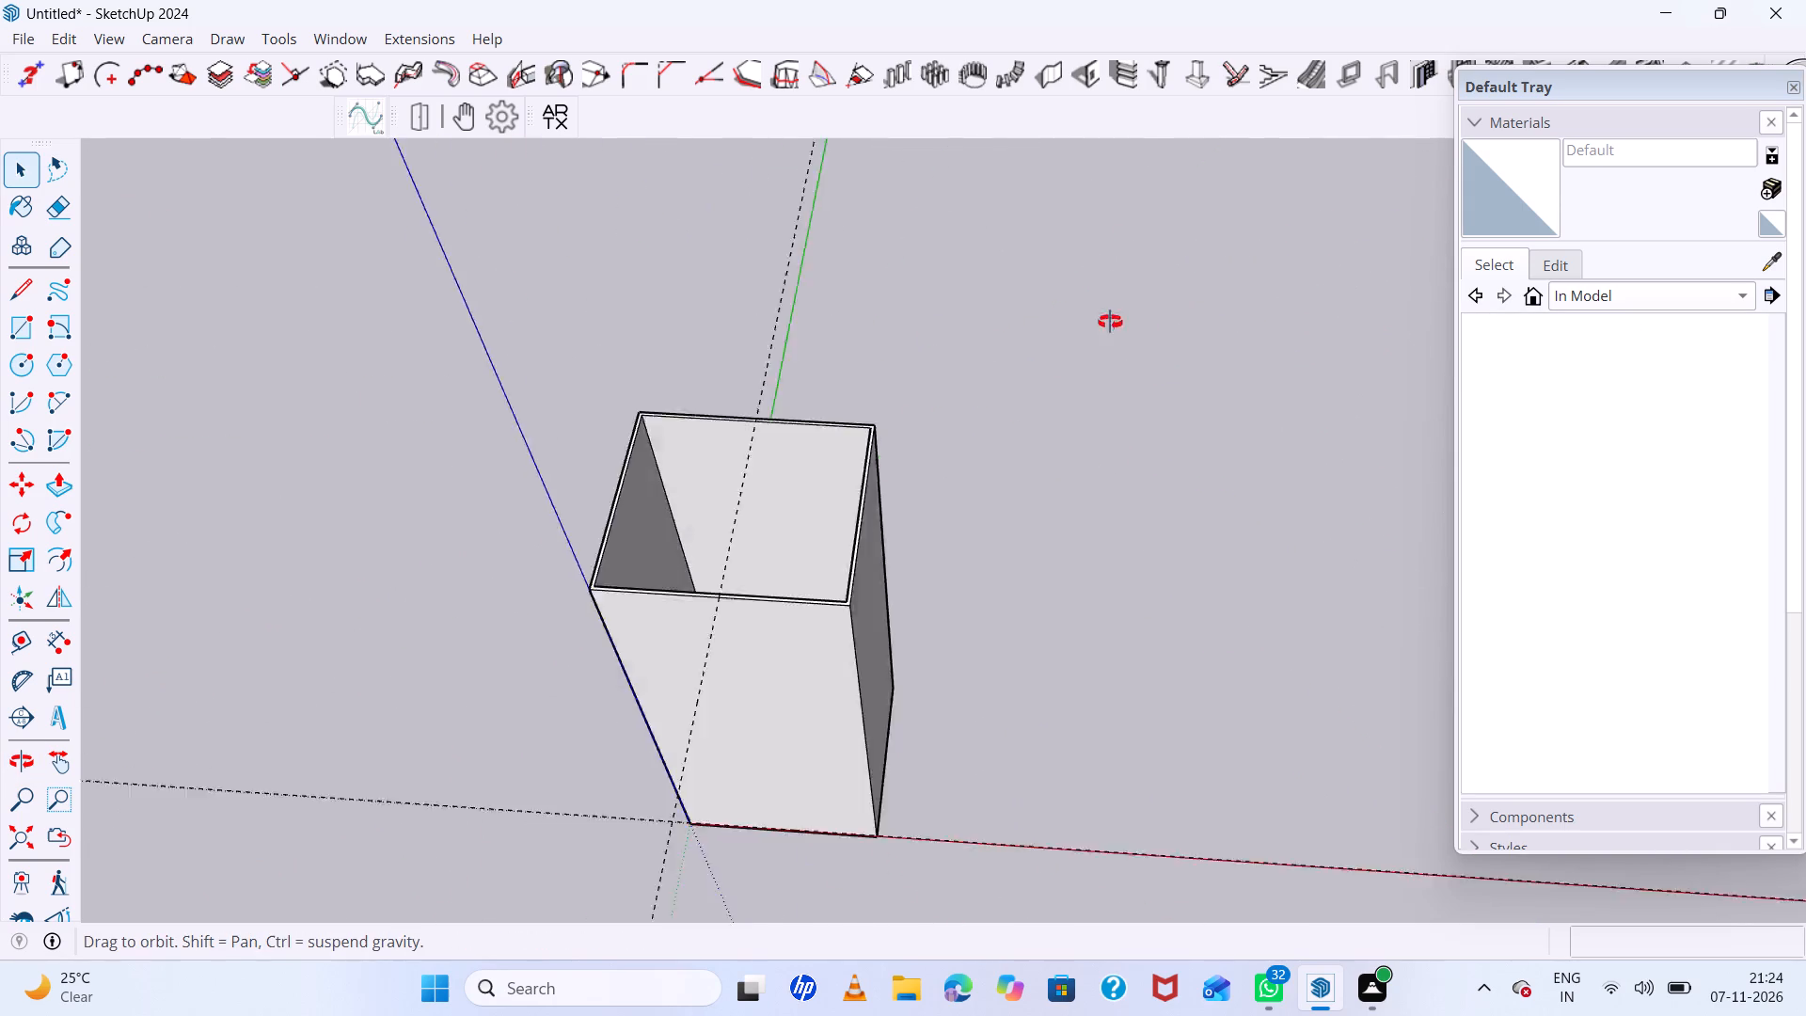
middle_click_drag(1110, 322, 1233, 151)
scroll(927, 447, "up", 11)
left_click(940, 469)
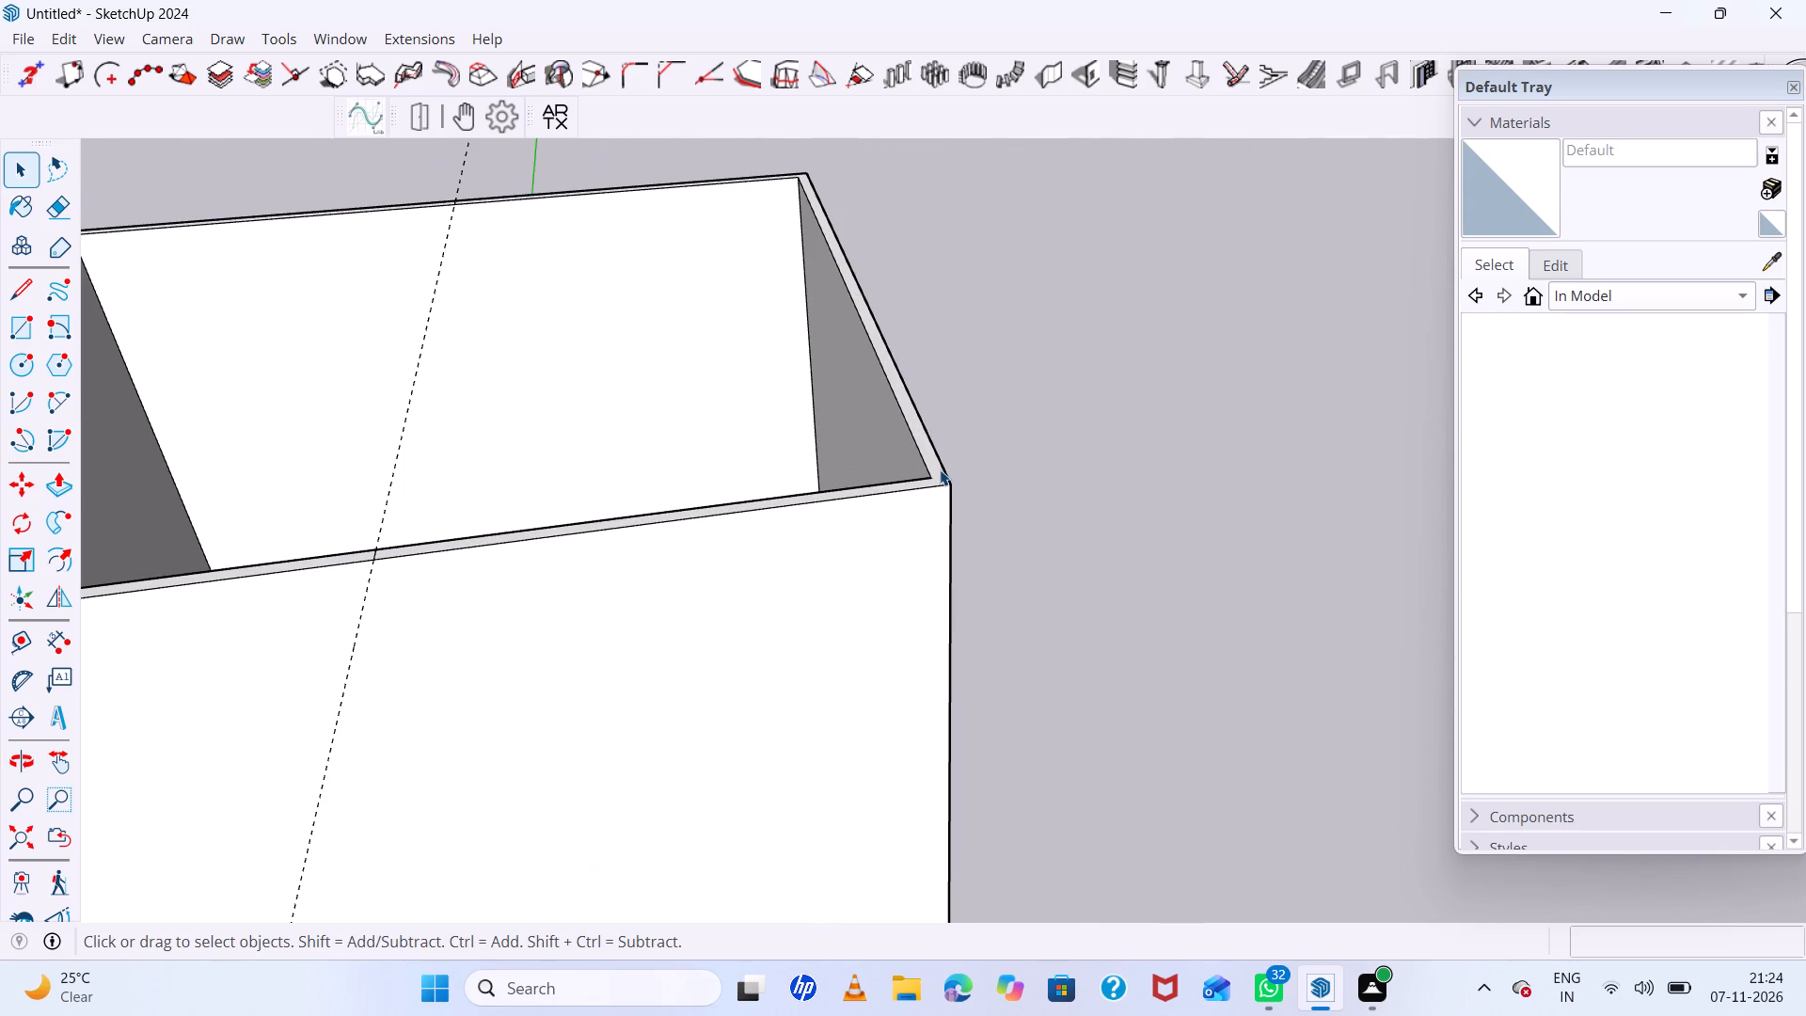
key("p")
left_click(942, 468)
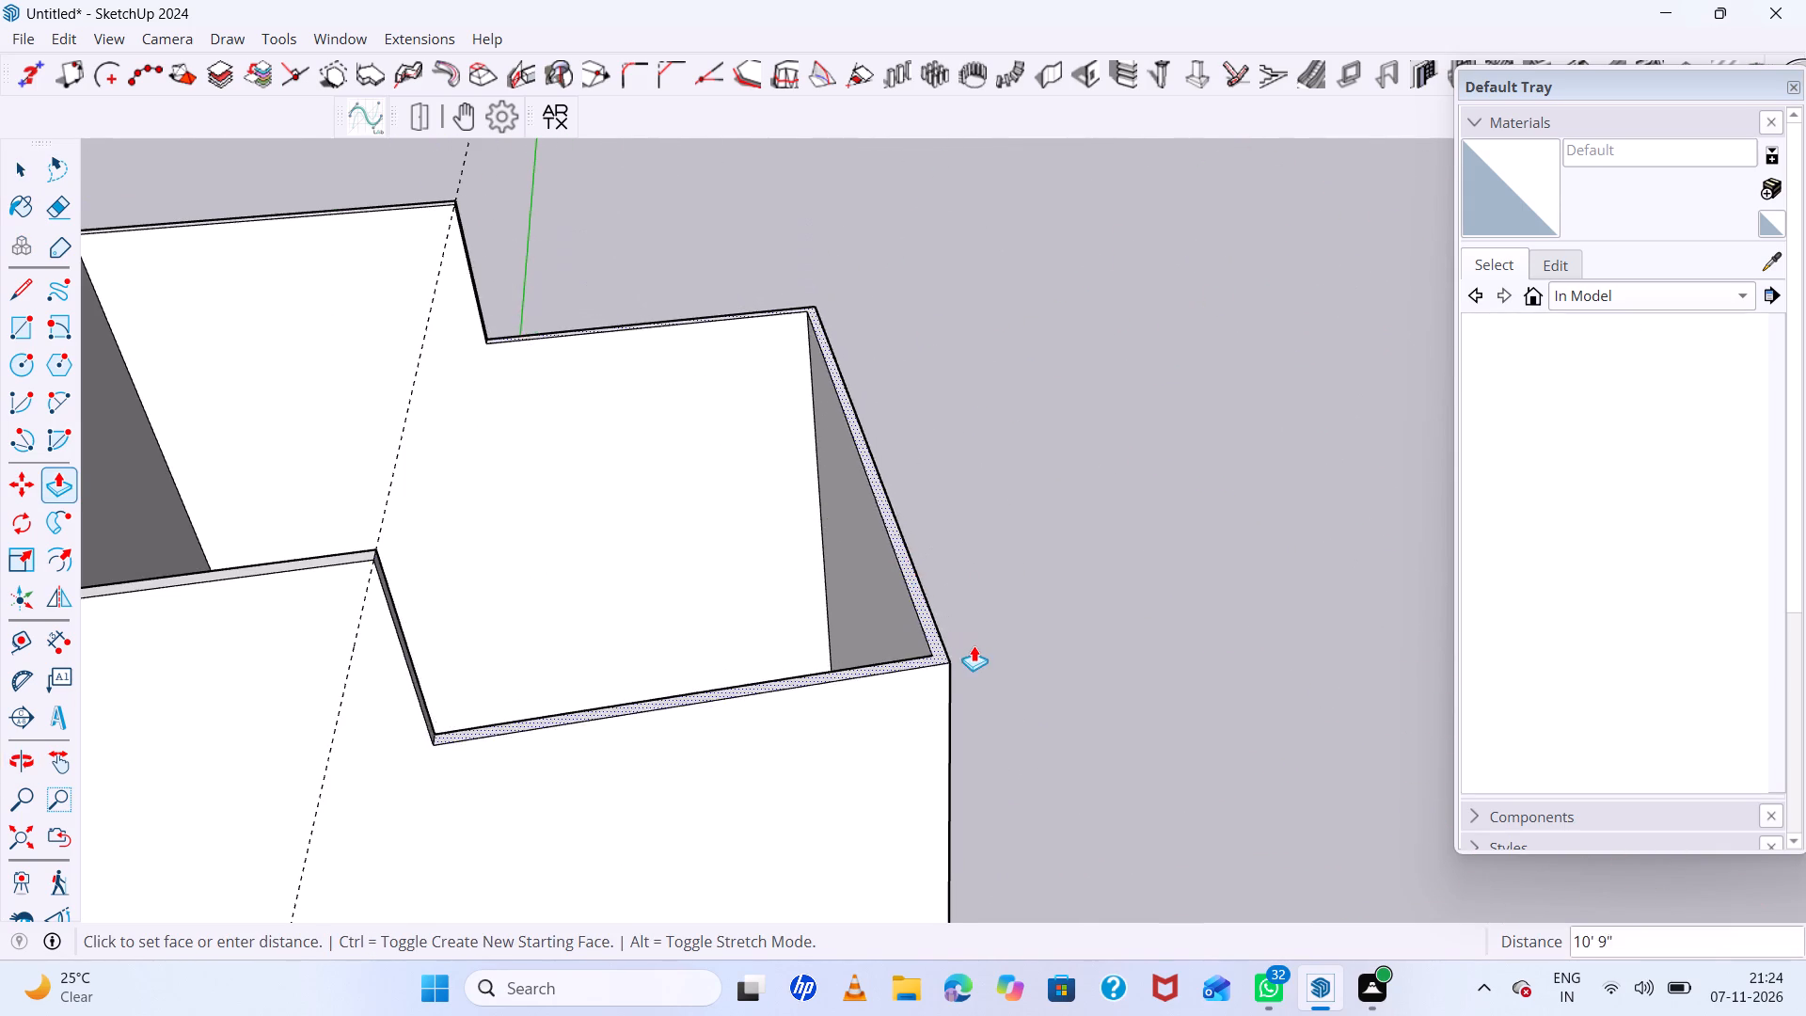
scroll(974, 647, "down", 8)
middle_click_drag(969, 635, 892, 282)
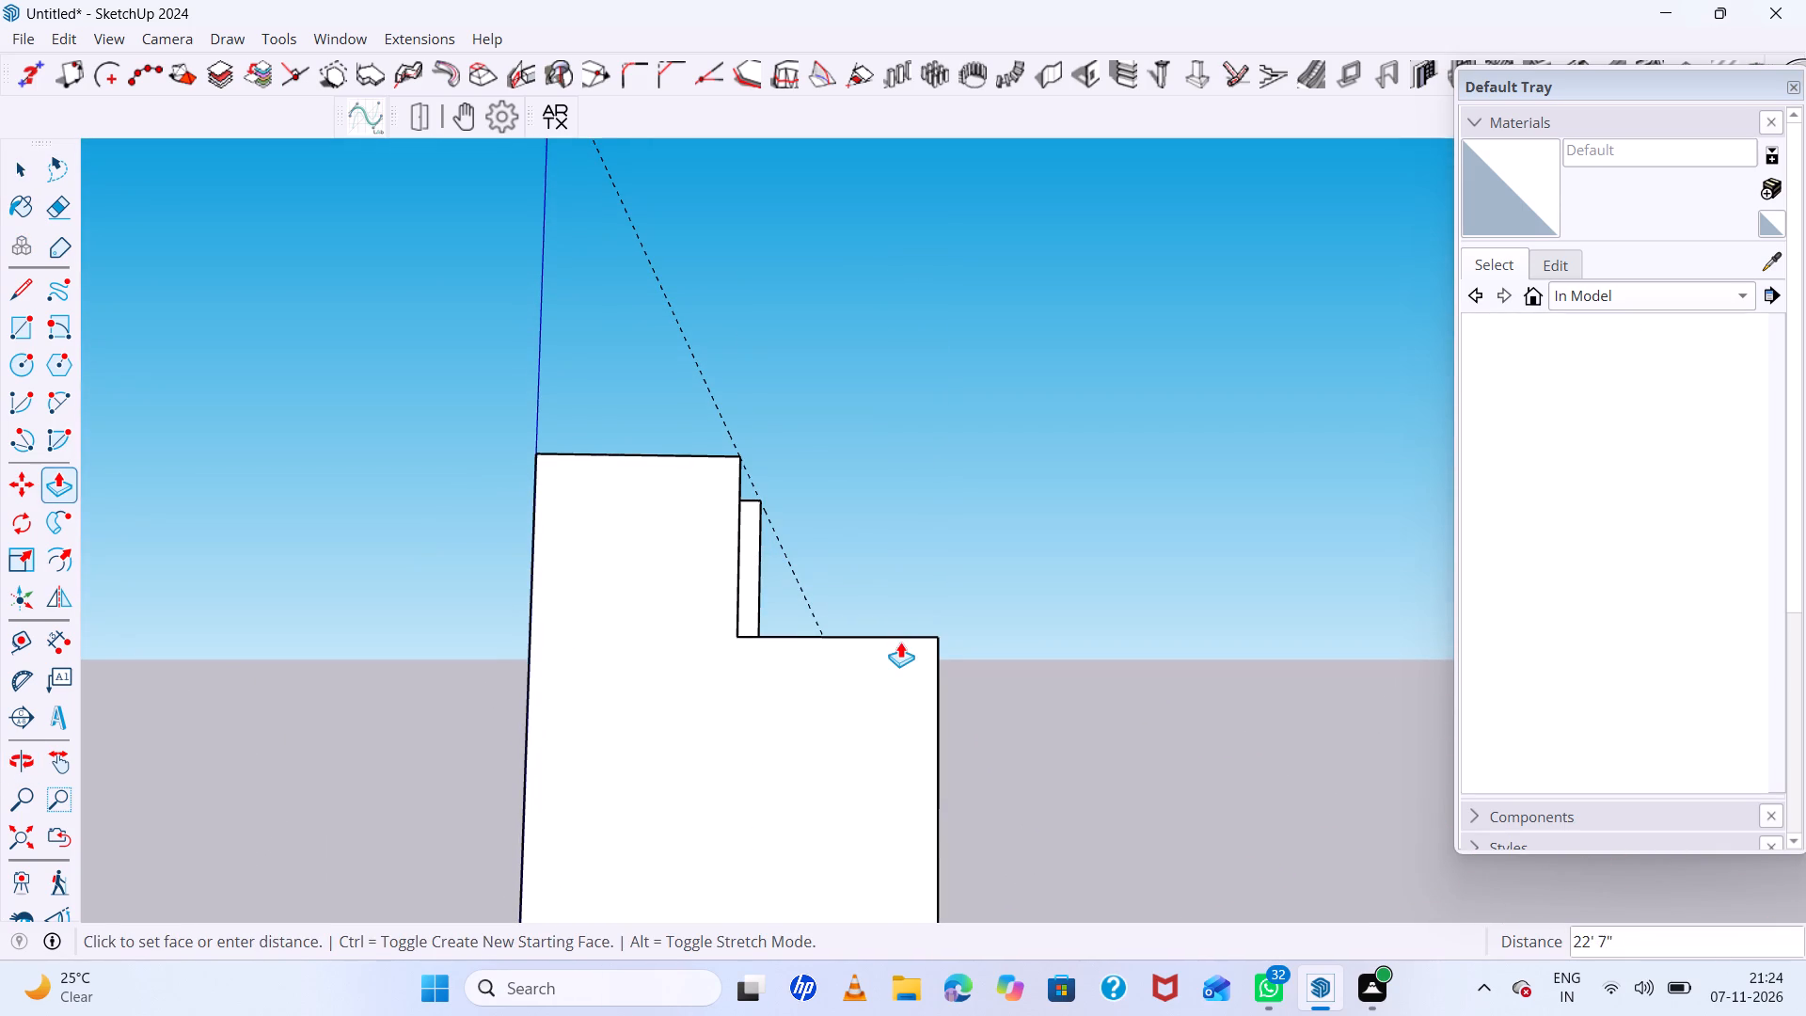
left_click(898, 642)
Examine the stepped box from the front and from both sides.
scroll(866, 427, "down", 8)
middle_click_drag(970, 705, 864, 802)
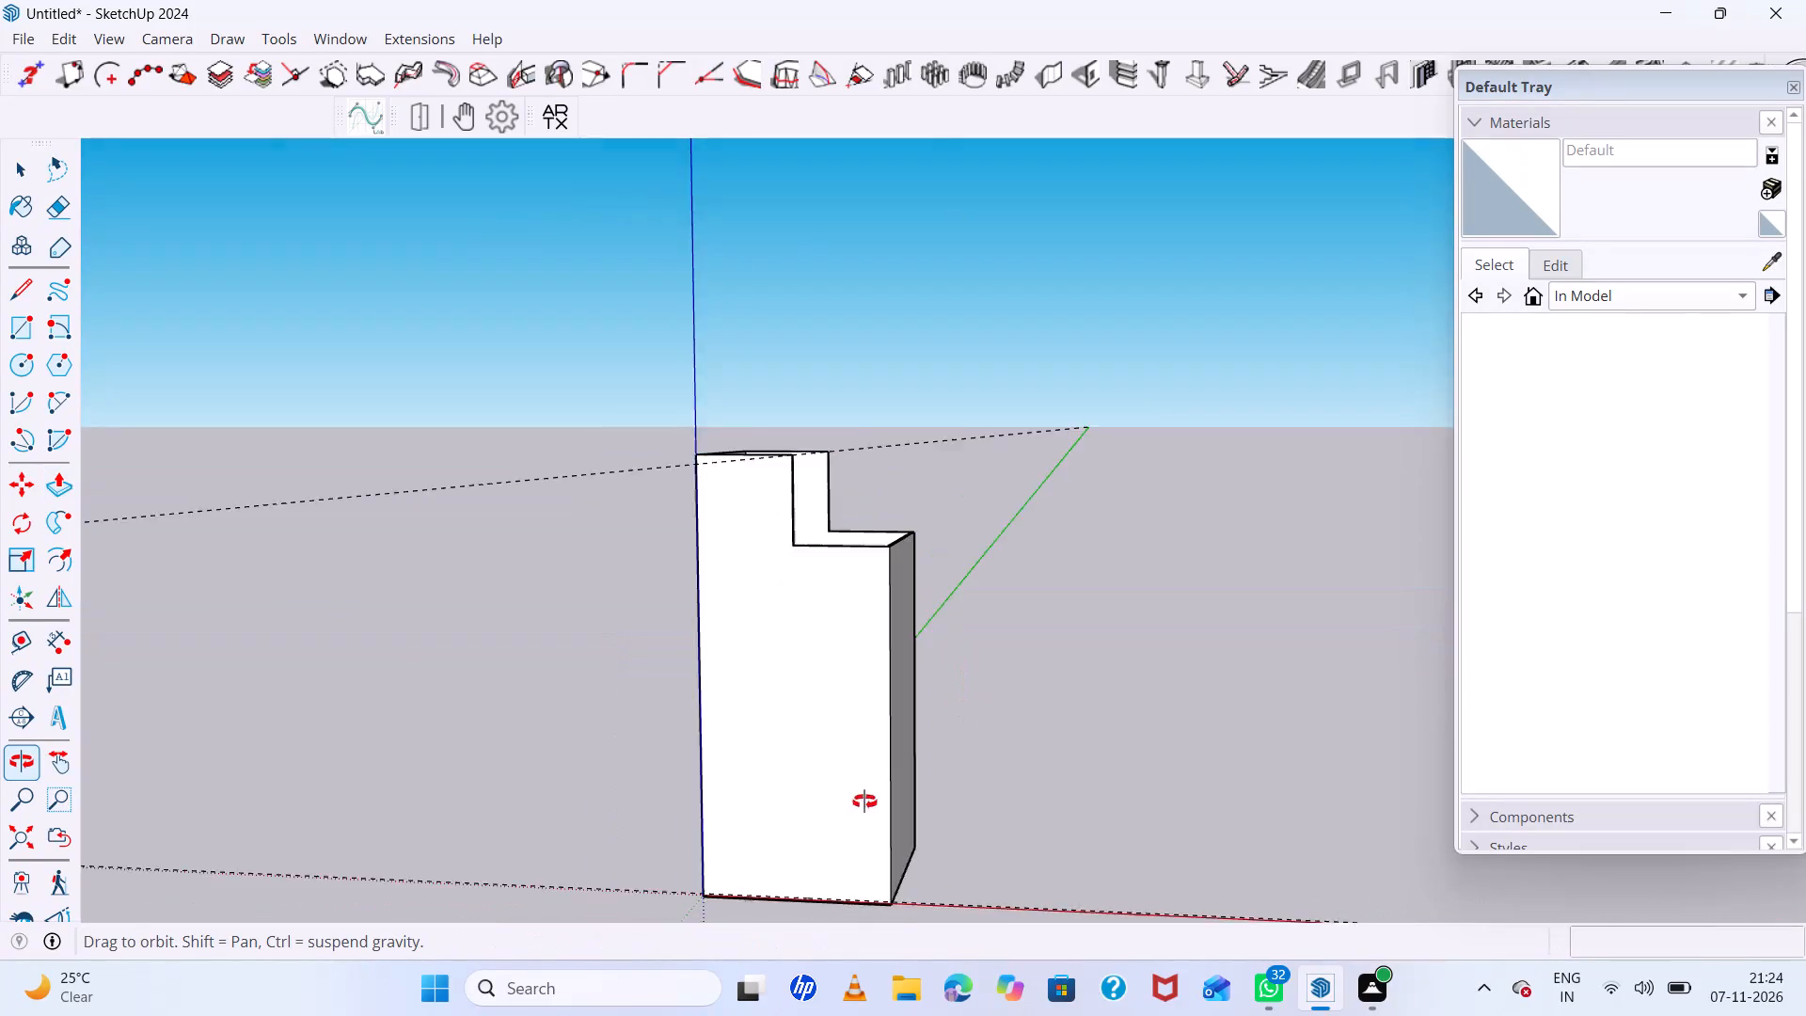
middle_click_drag(864, 802, 964, 744)
scroll(983, 511, "down", 2)
key("space")
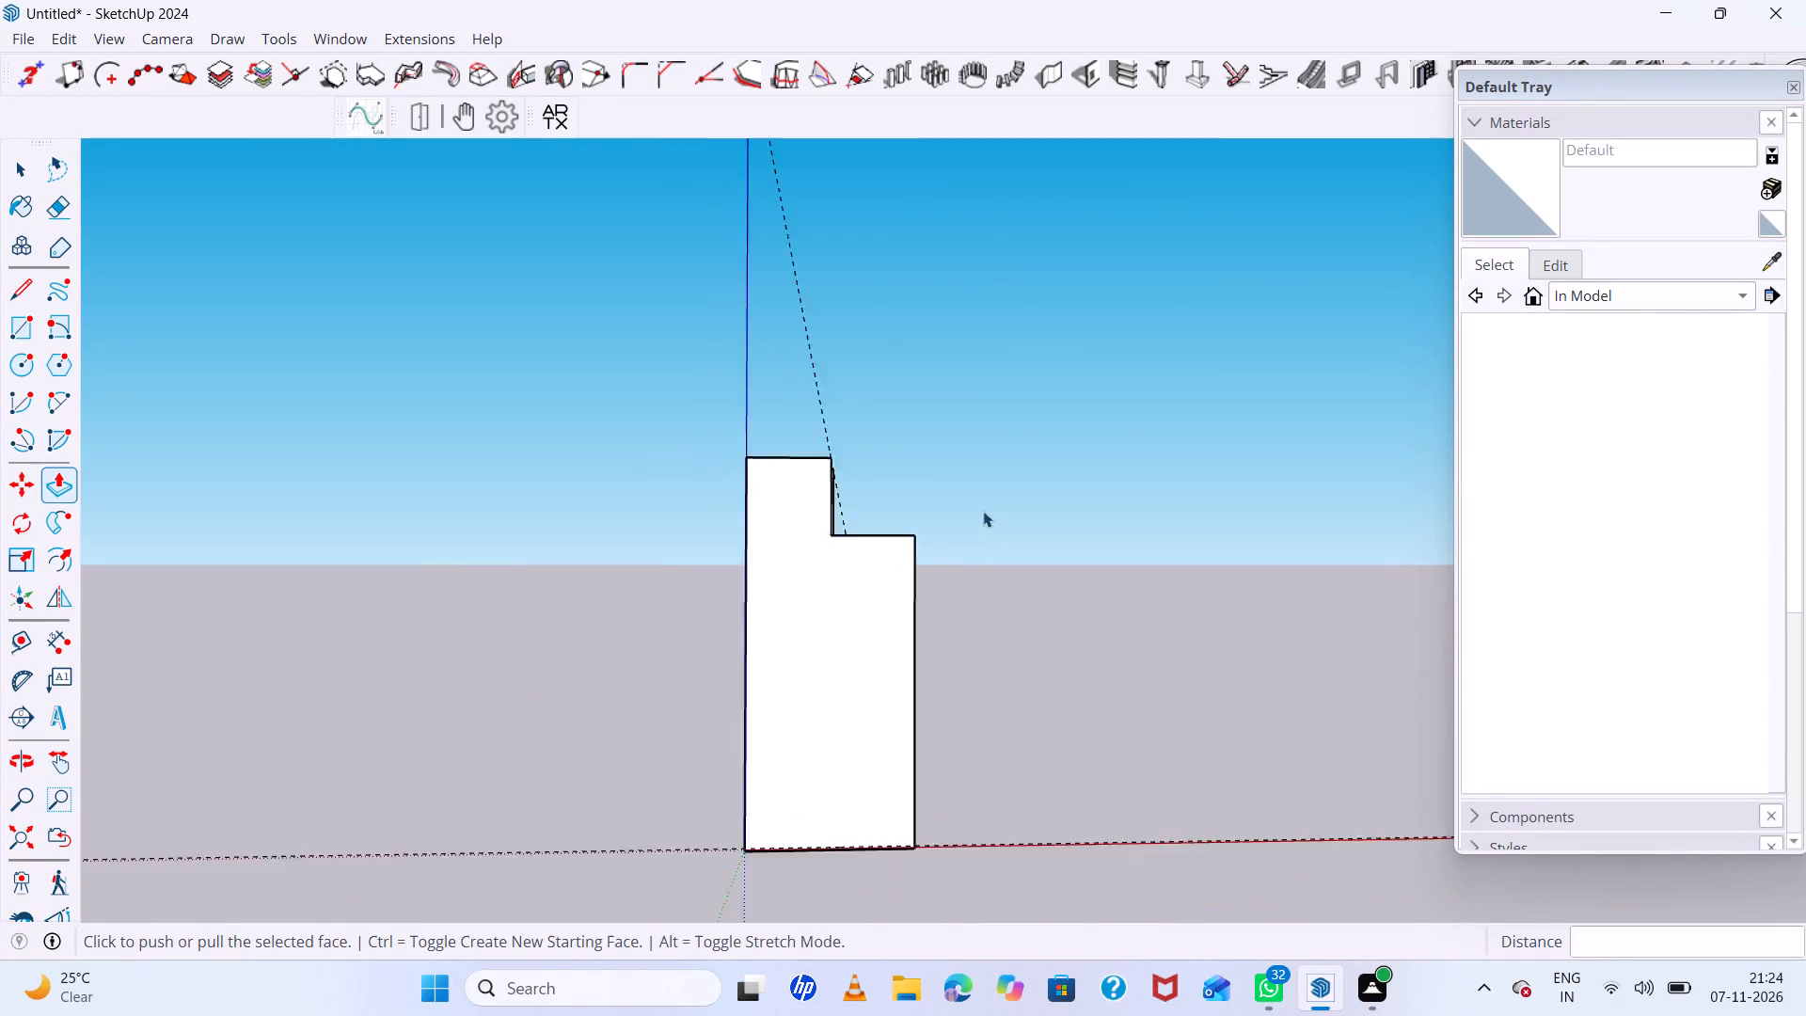
scroll(983, 511, "down", 3)
scroll(916, 527, "up", 6)
middle_click_drag(1037, 560, 659, 676)
scroll(854, 476, "up", 7)
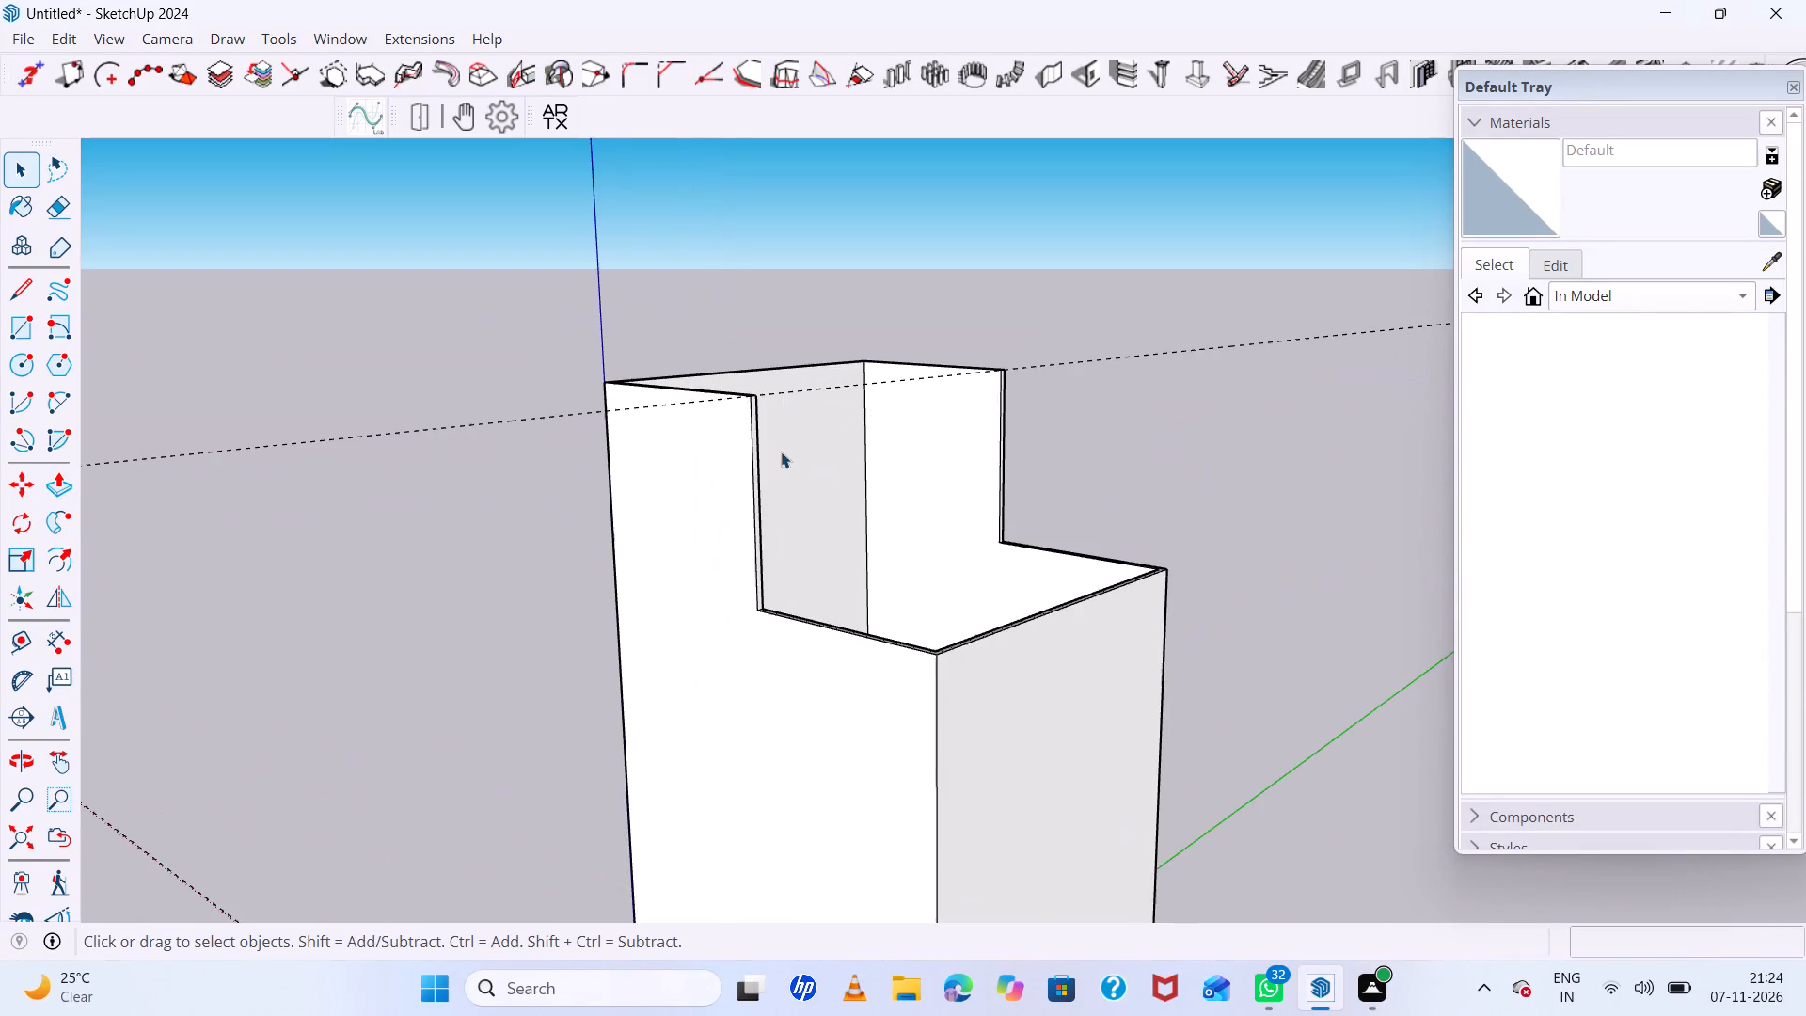
scroll(742, 461, "down", 13)
middle_click_drag(889, 569, 1434, 546)
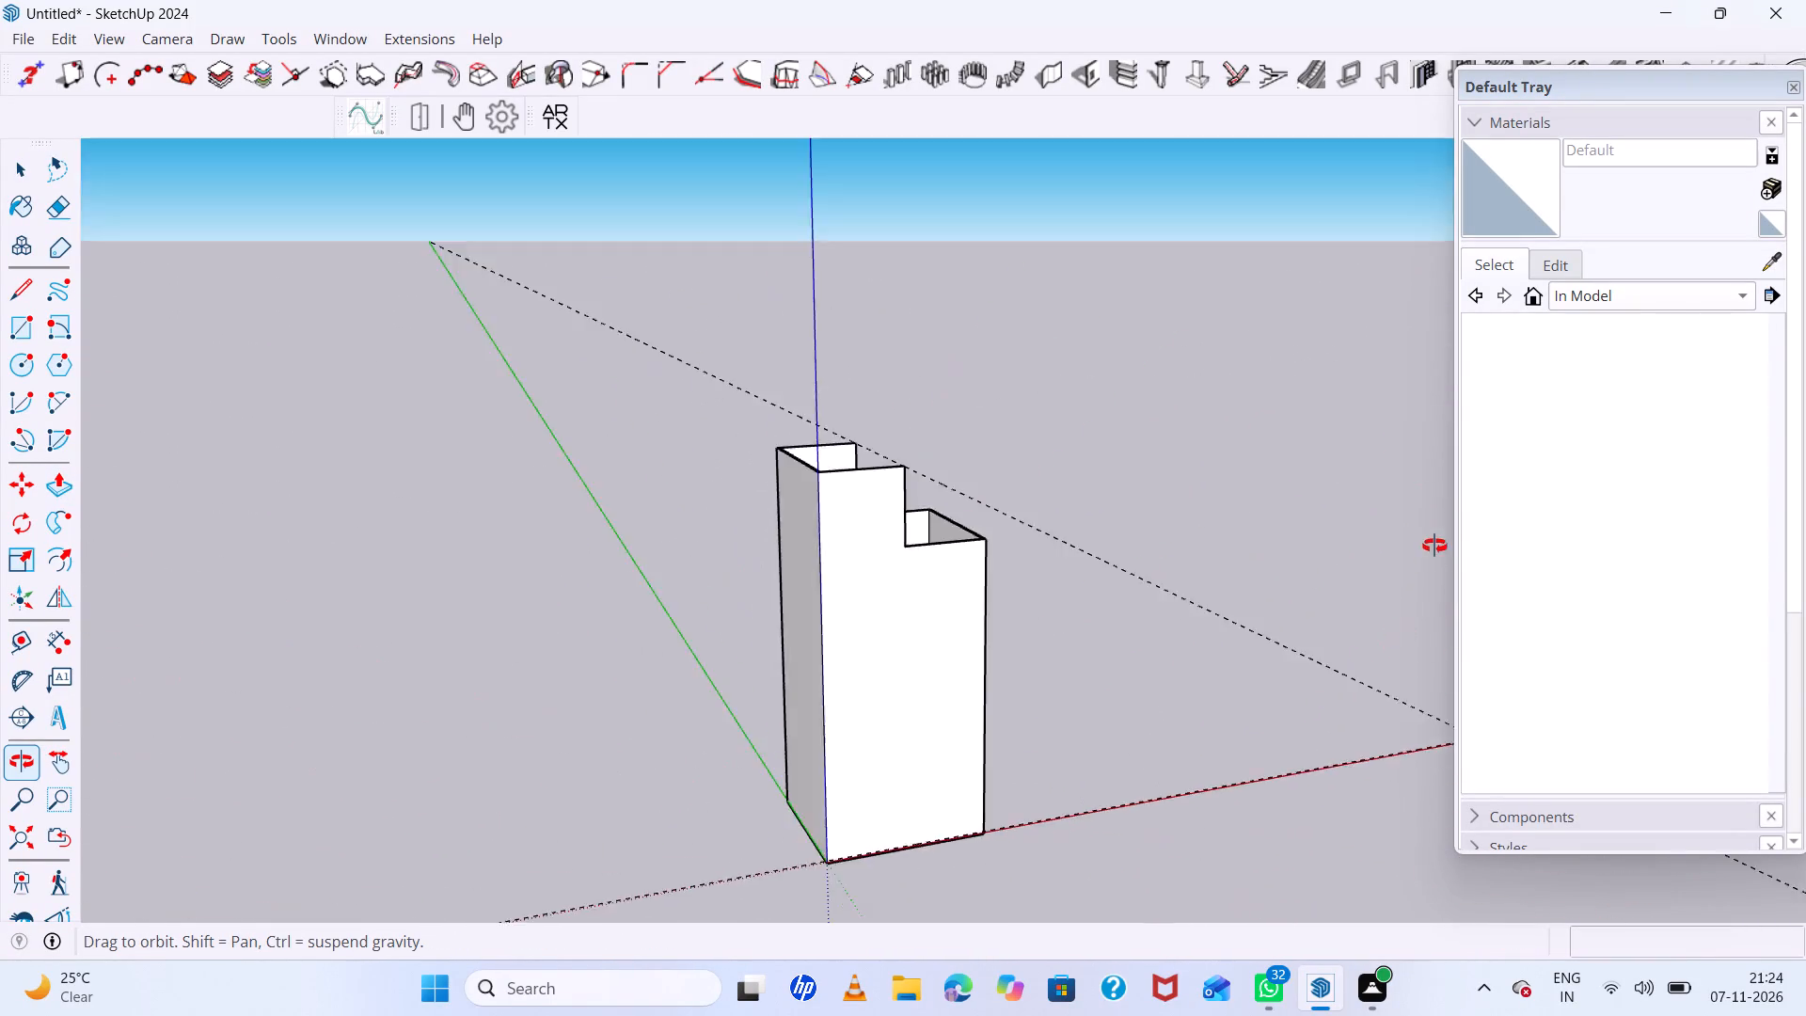
middle_click_drag(1434, 546, 1126, 456)
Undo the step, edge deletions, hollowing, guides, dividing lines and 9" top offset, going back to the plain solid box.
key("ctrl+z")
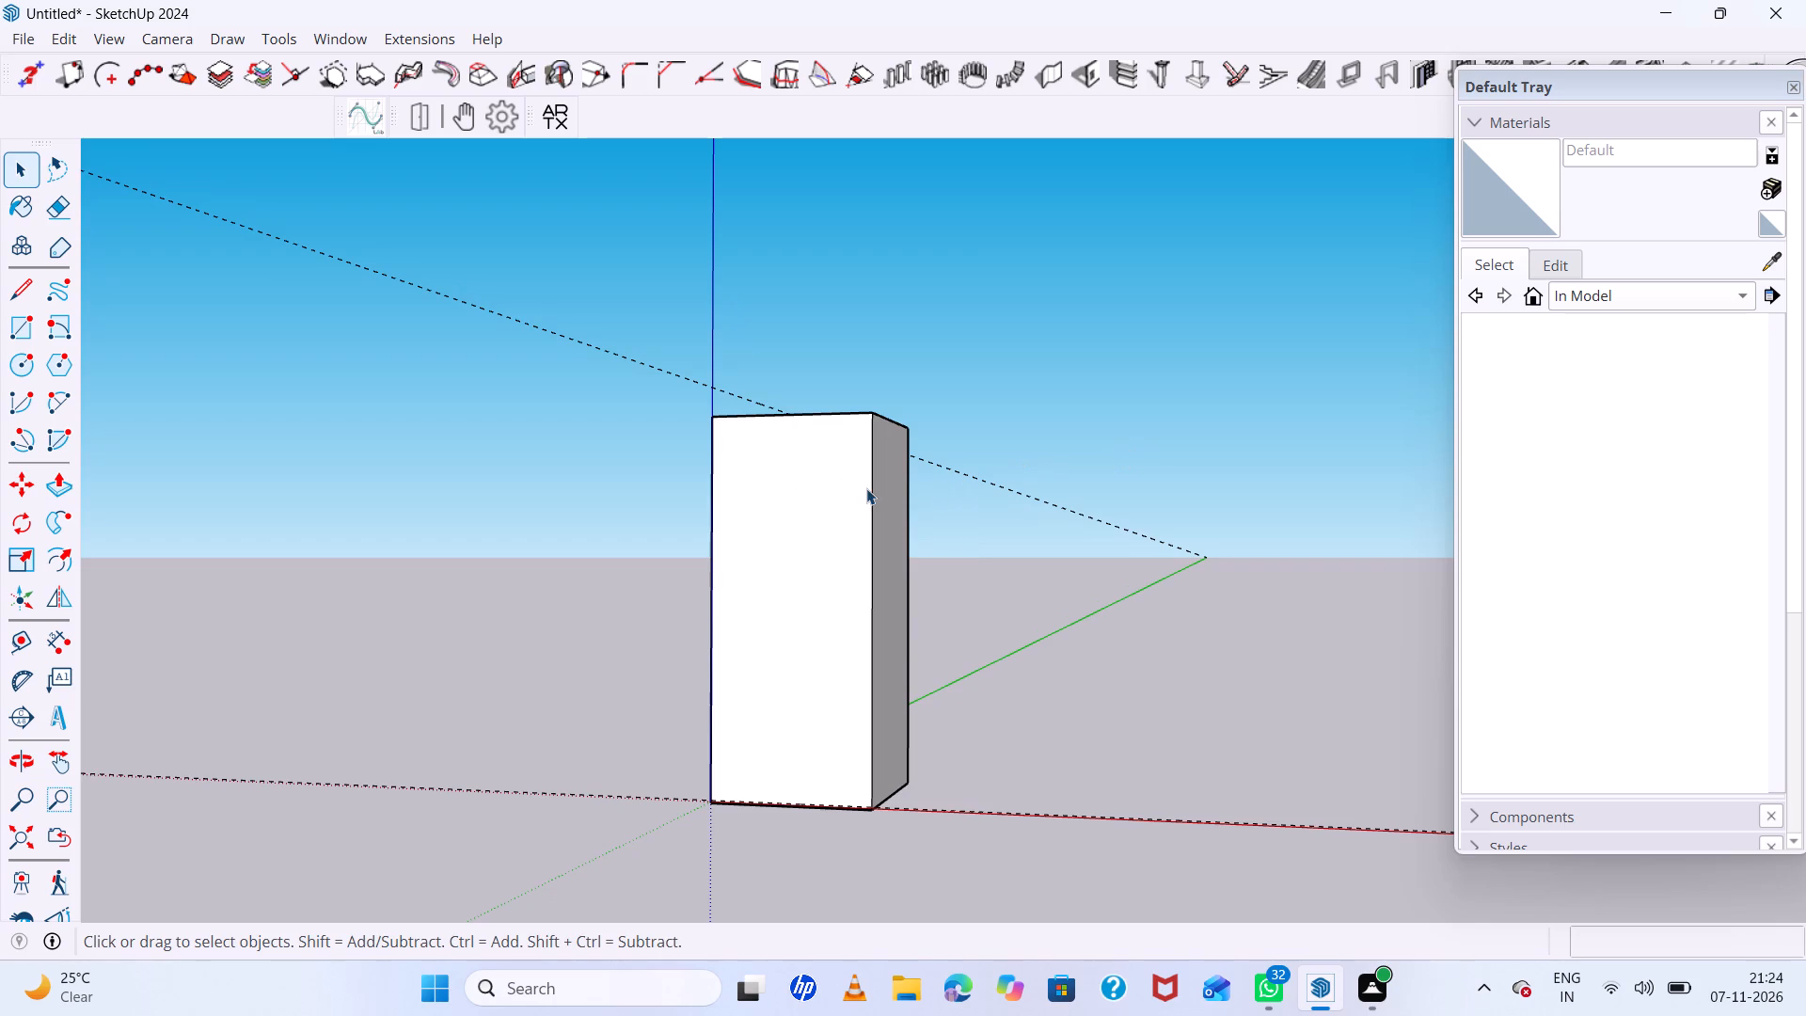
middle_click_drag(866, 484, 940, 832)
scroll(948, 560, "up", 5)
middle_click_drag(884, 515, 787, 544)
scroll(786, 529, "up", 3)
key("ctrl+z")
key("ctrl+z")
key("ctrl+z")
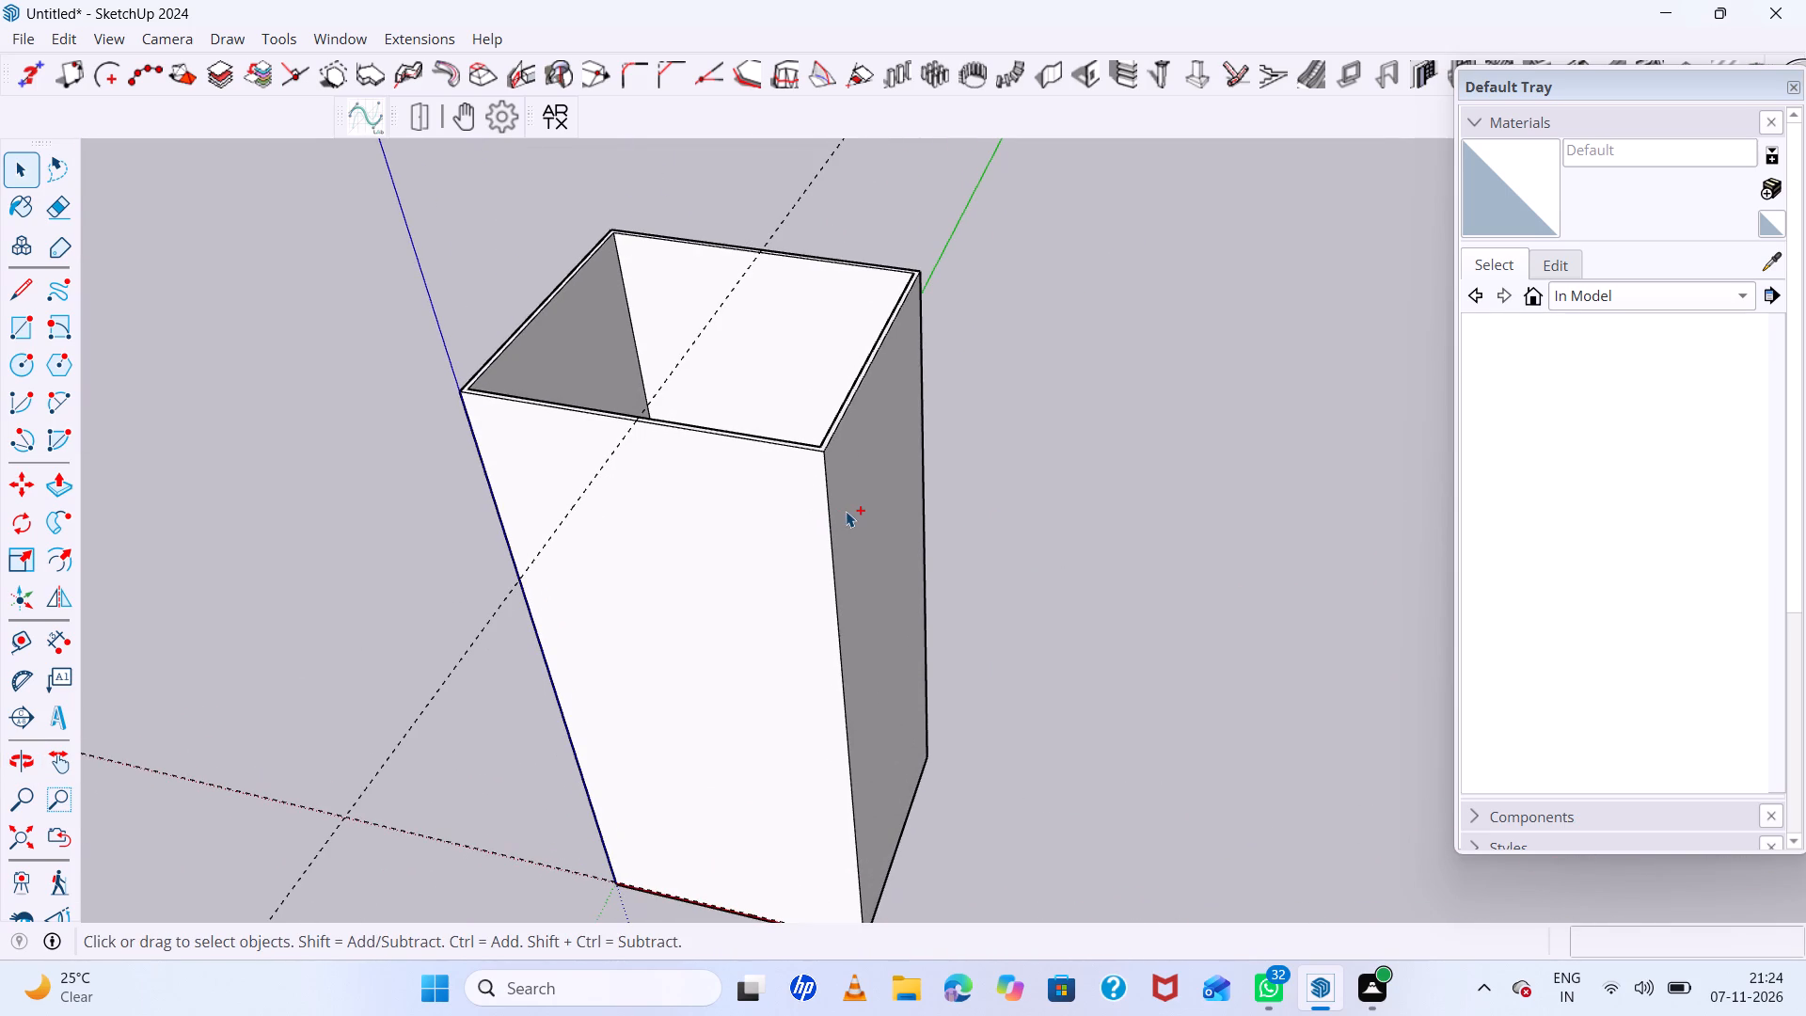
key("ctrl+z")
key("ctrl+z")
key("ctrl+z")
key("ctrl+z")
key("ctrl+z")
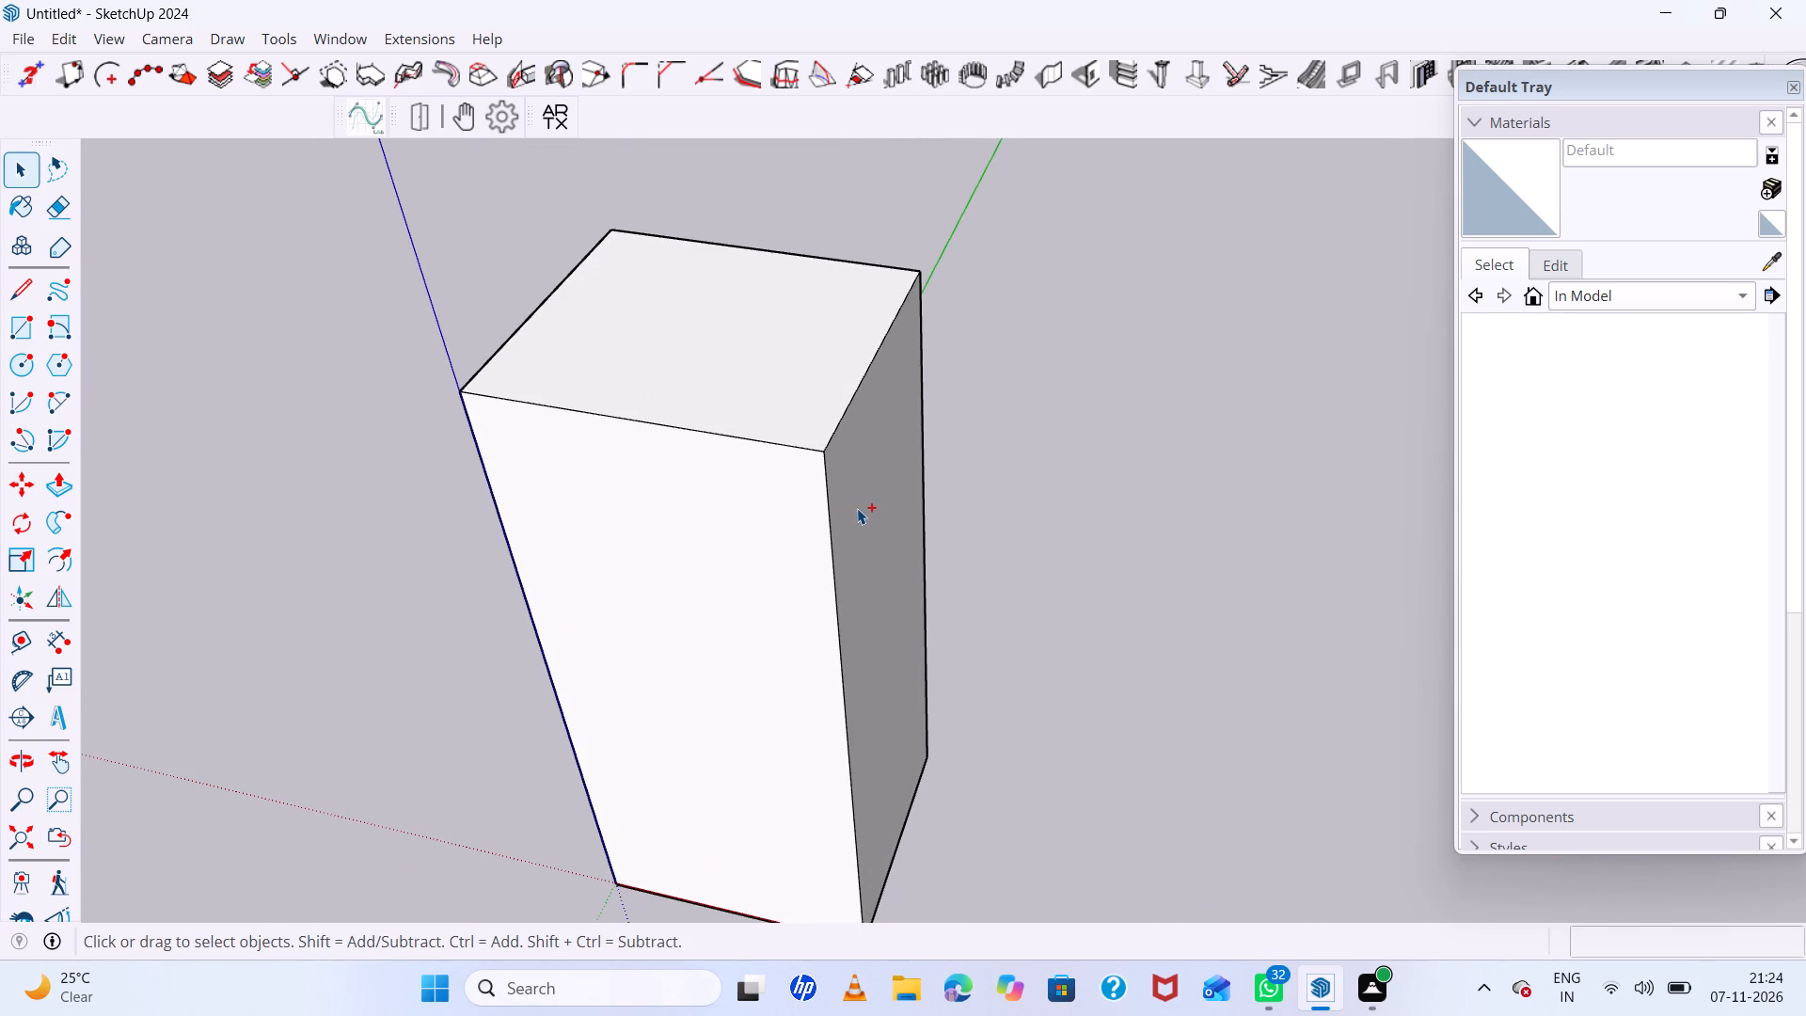
Pull the side face farther from the origin outward about 31' 1" to widen the solid box.
left_click(870, 505)
key("p")
left_click(868, 505)
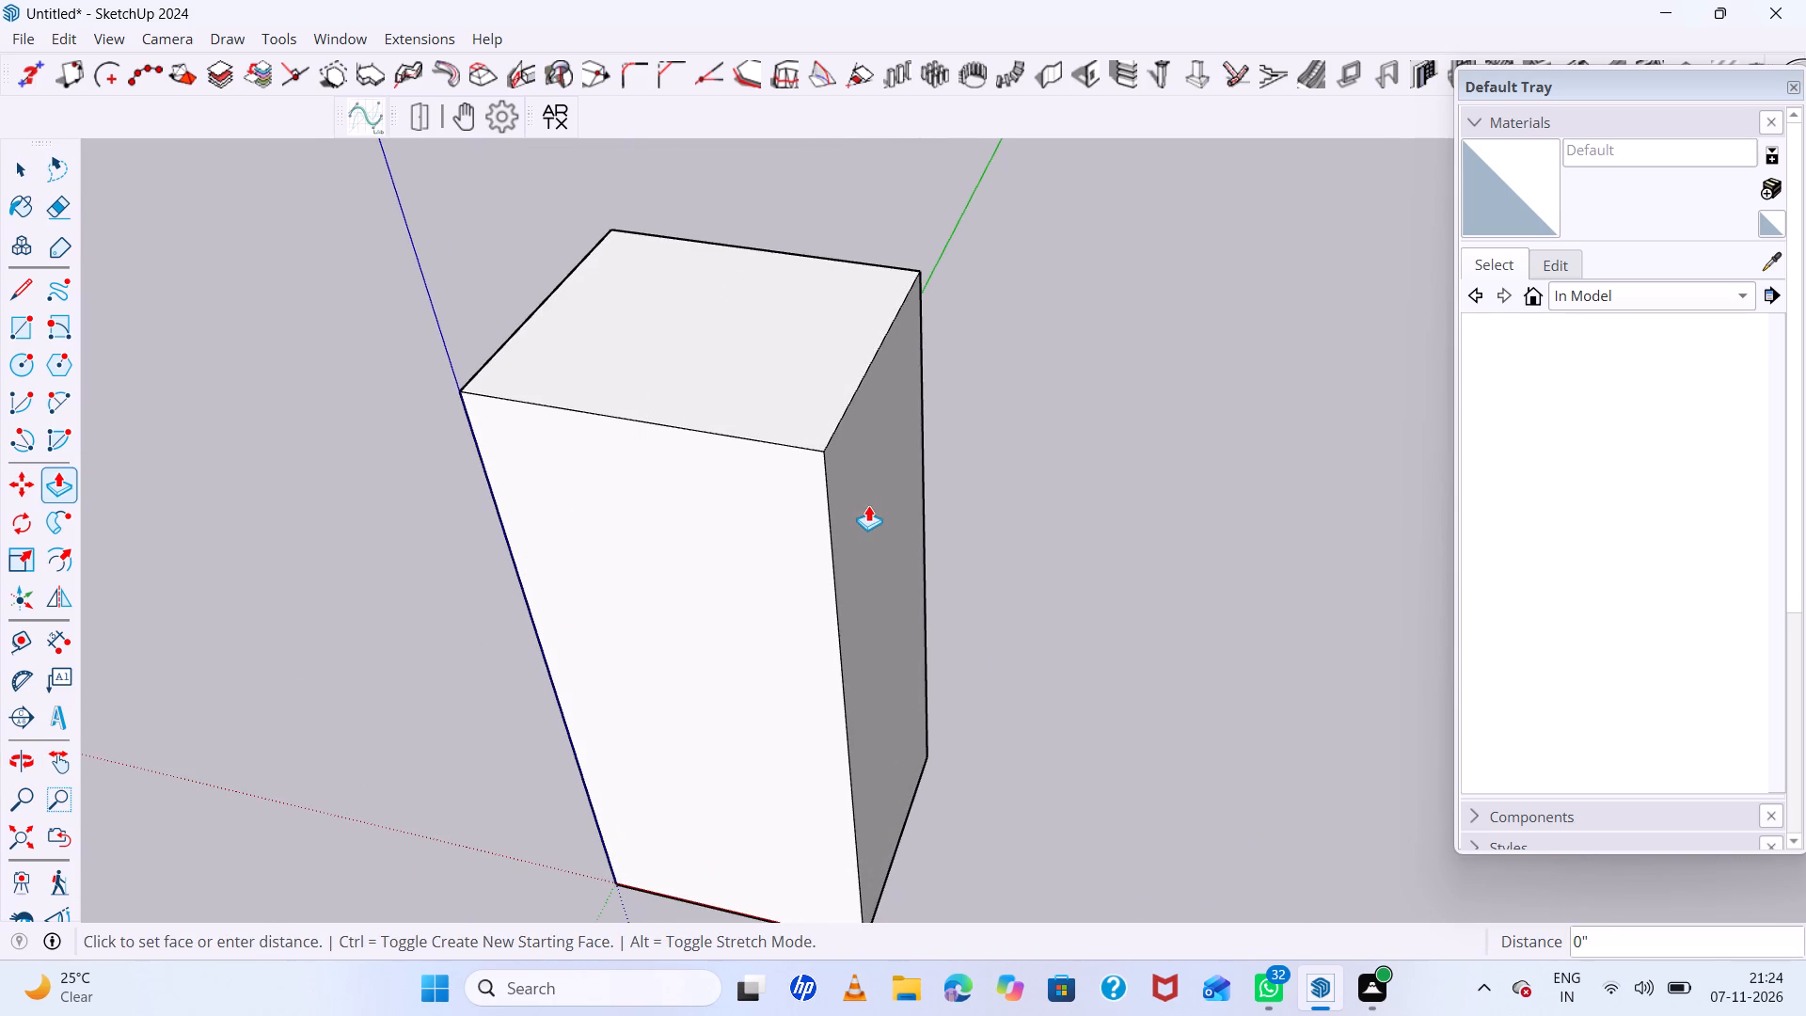
key("space")
key("space")
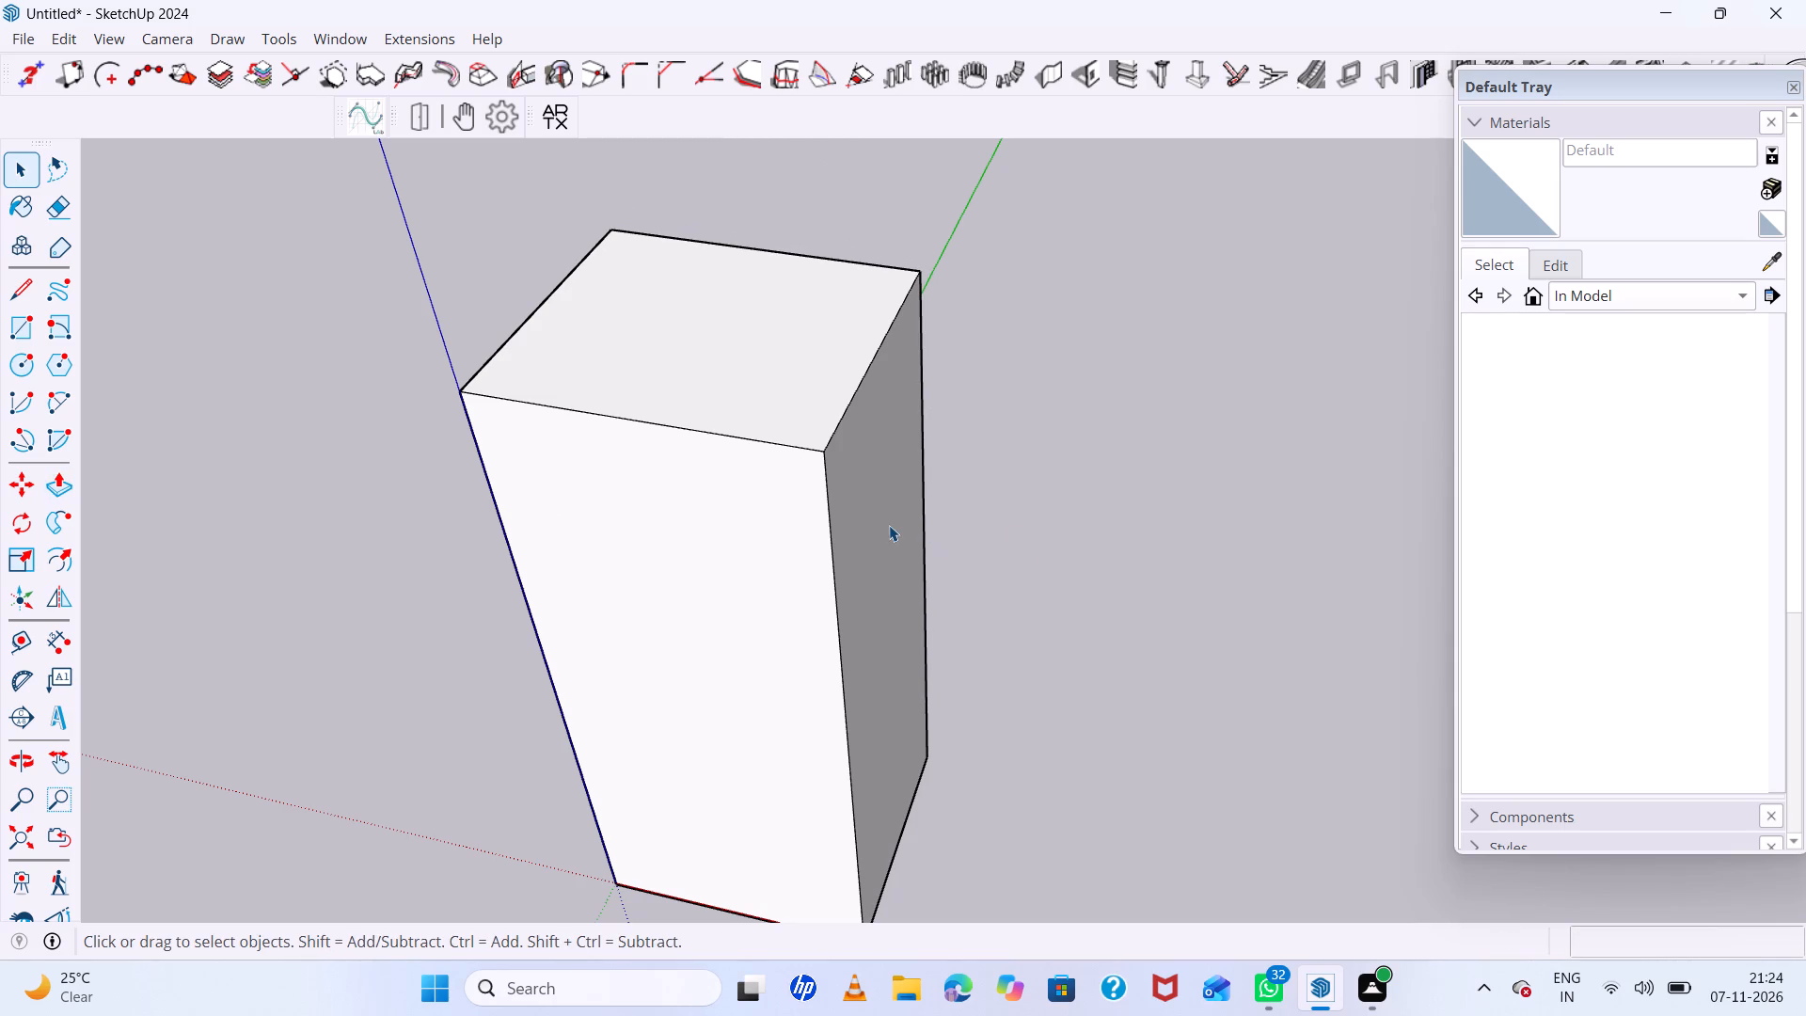
left_click(886, 526)
key("p")
left_click(885, 526)
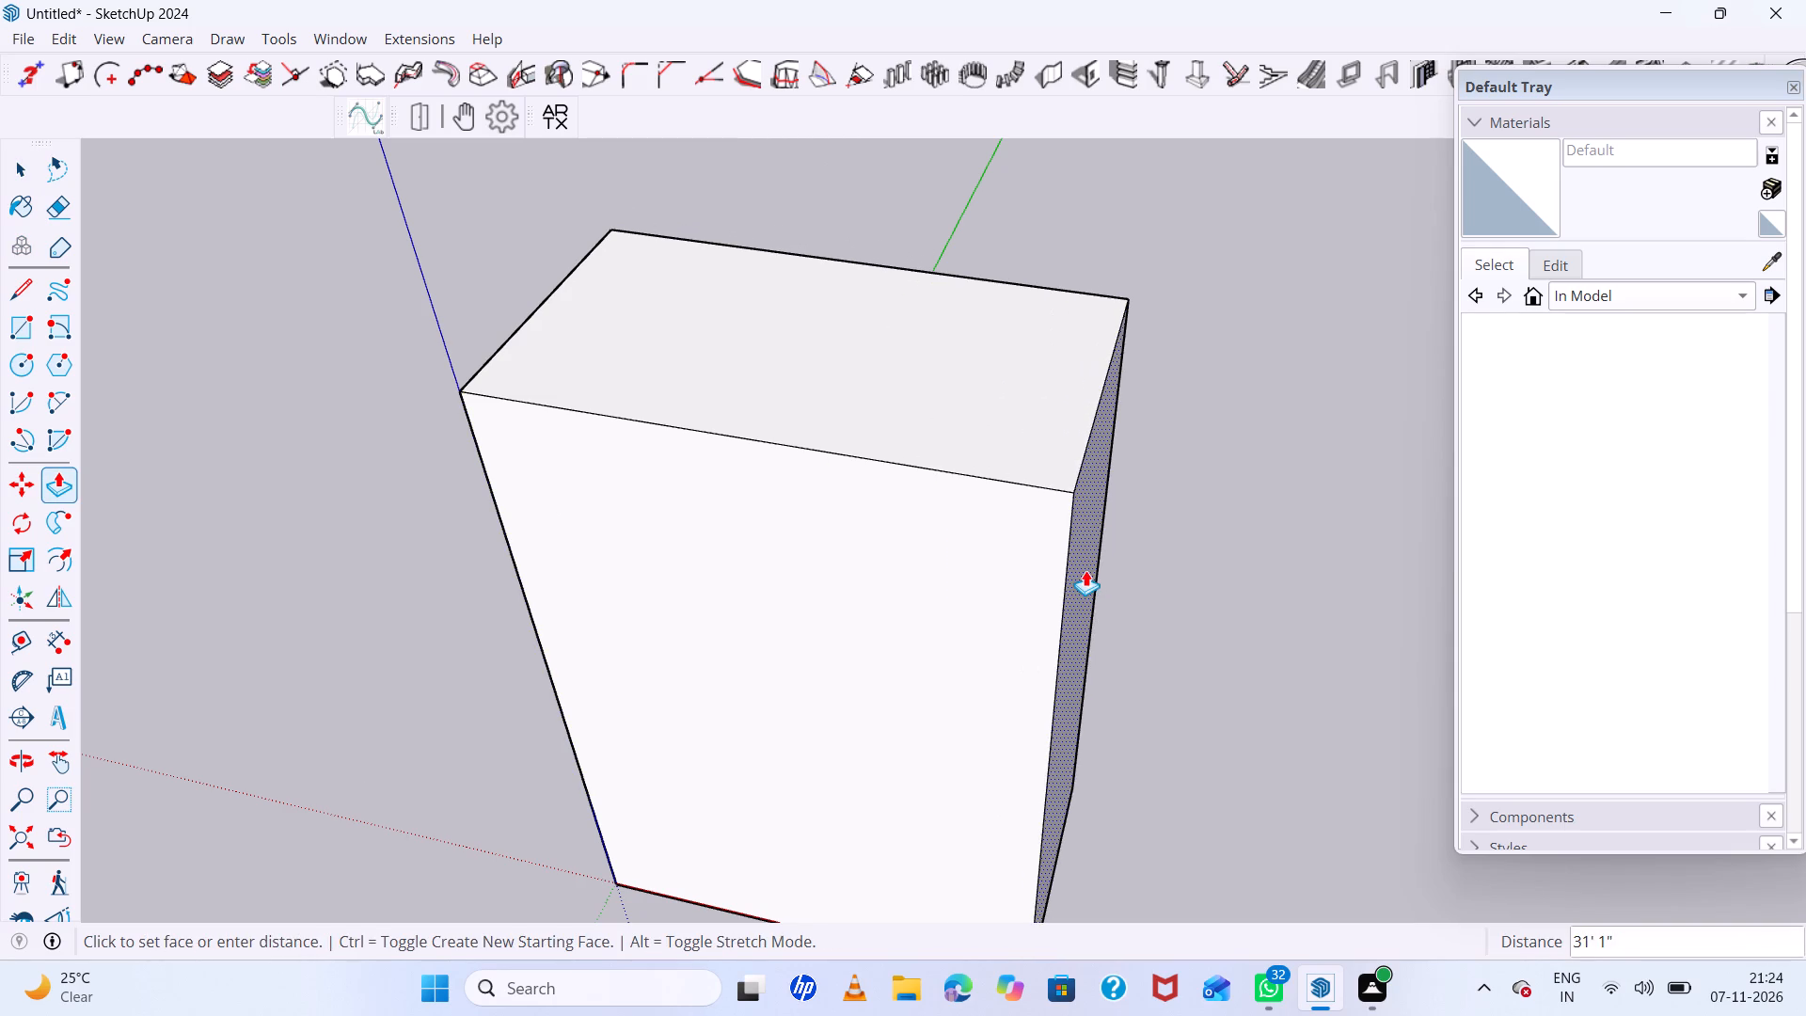
left_click(1085, 570)
scroll(827, 467, "down", 8)
middle_click_drag(977, 595, 1189, 541)
key("space")
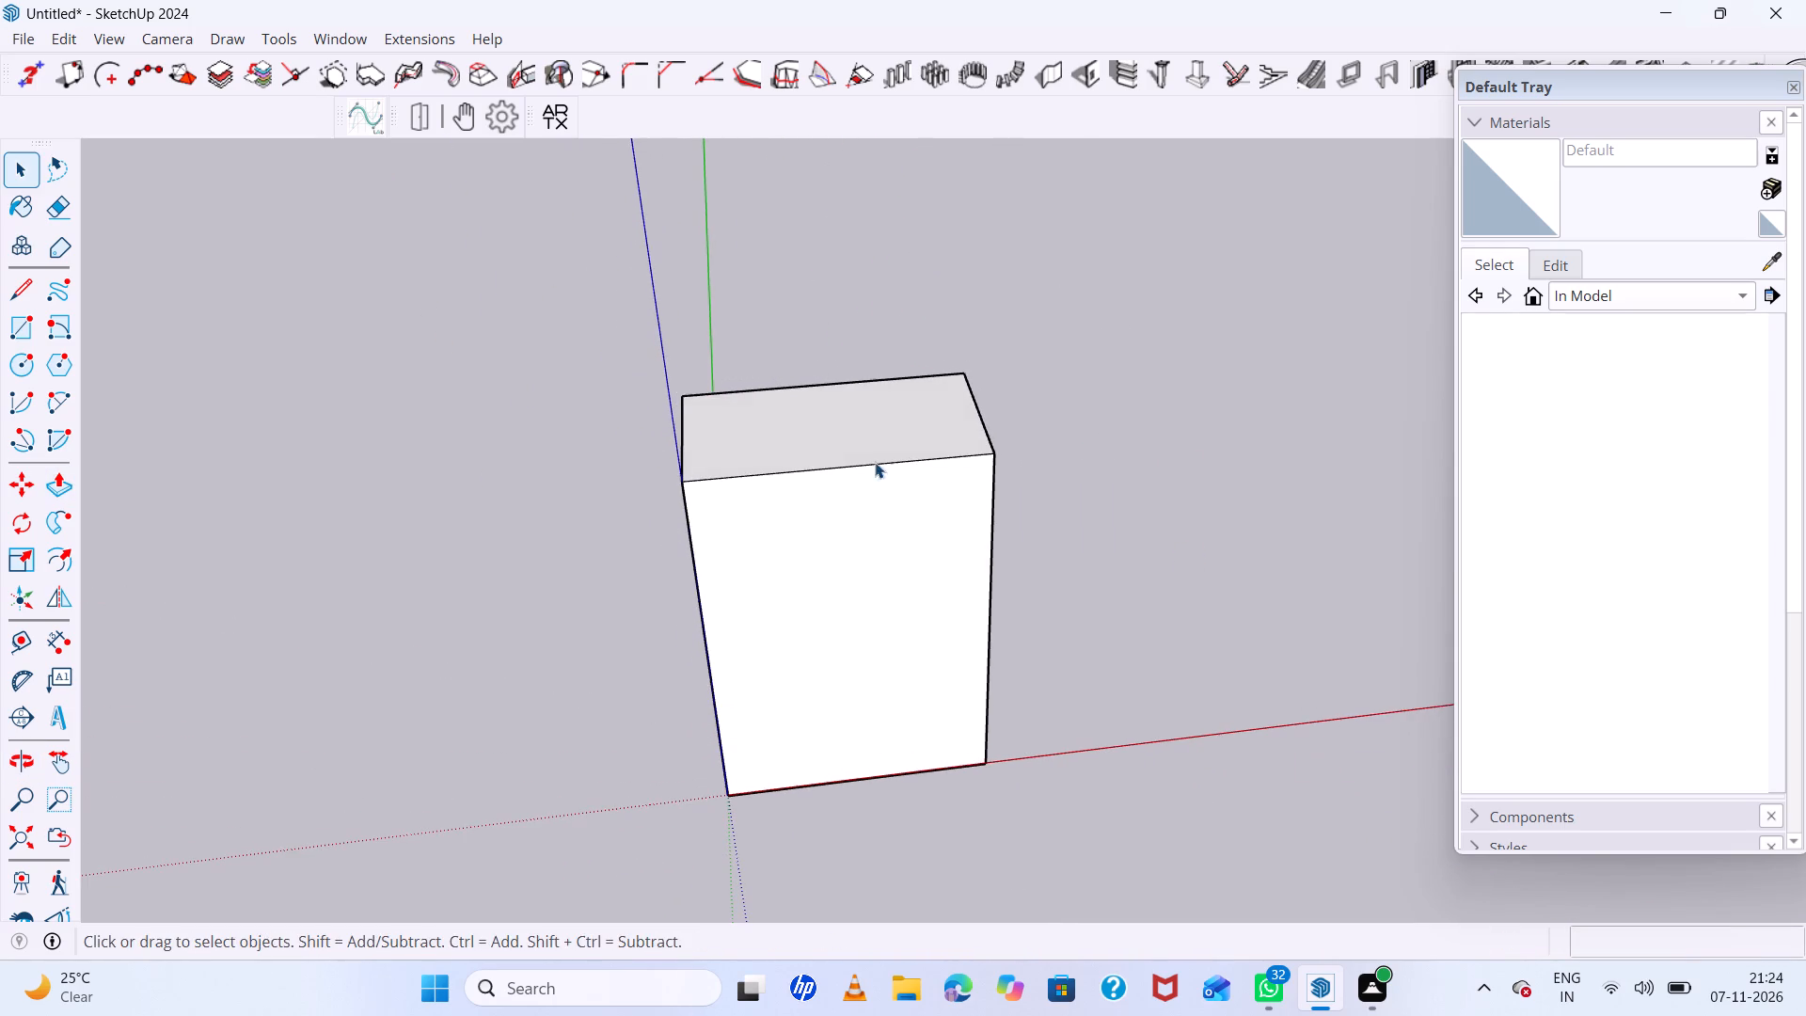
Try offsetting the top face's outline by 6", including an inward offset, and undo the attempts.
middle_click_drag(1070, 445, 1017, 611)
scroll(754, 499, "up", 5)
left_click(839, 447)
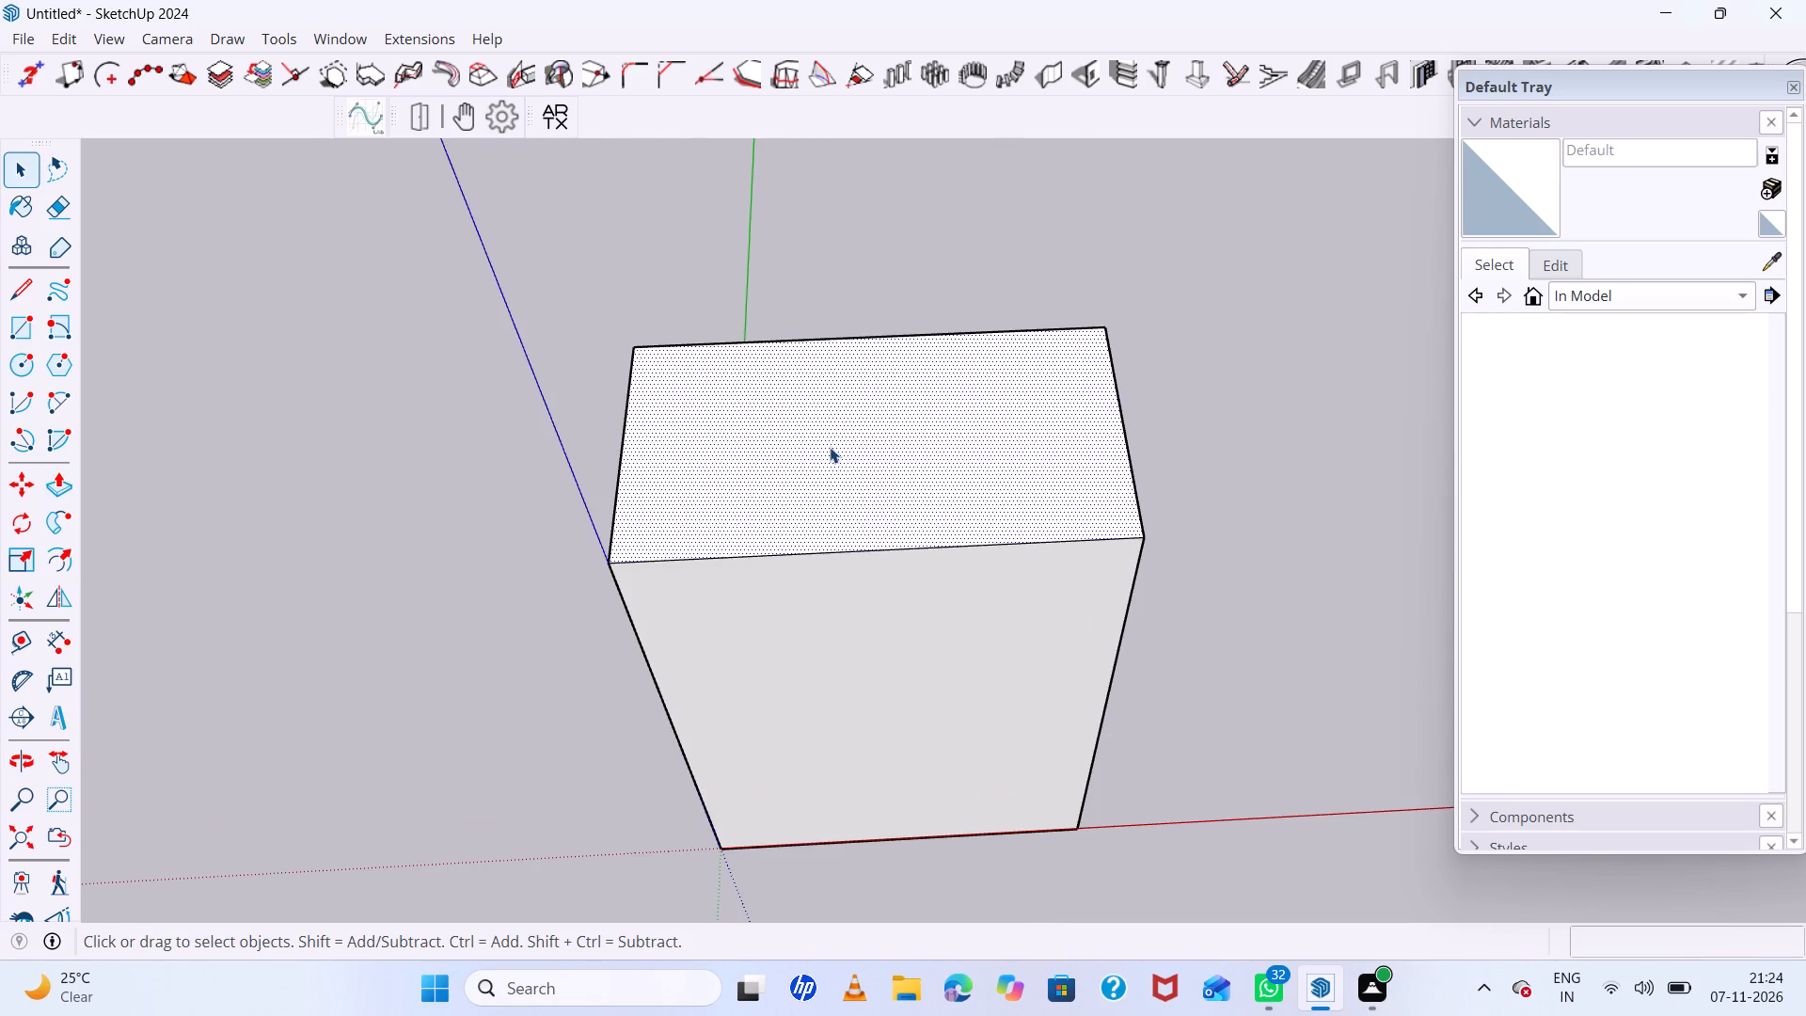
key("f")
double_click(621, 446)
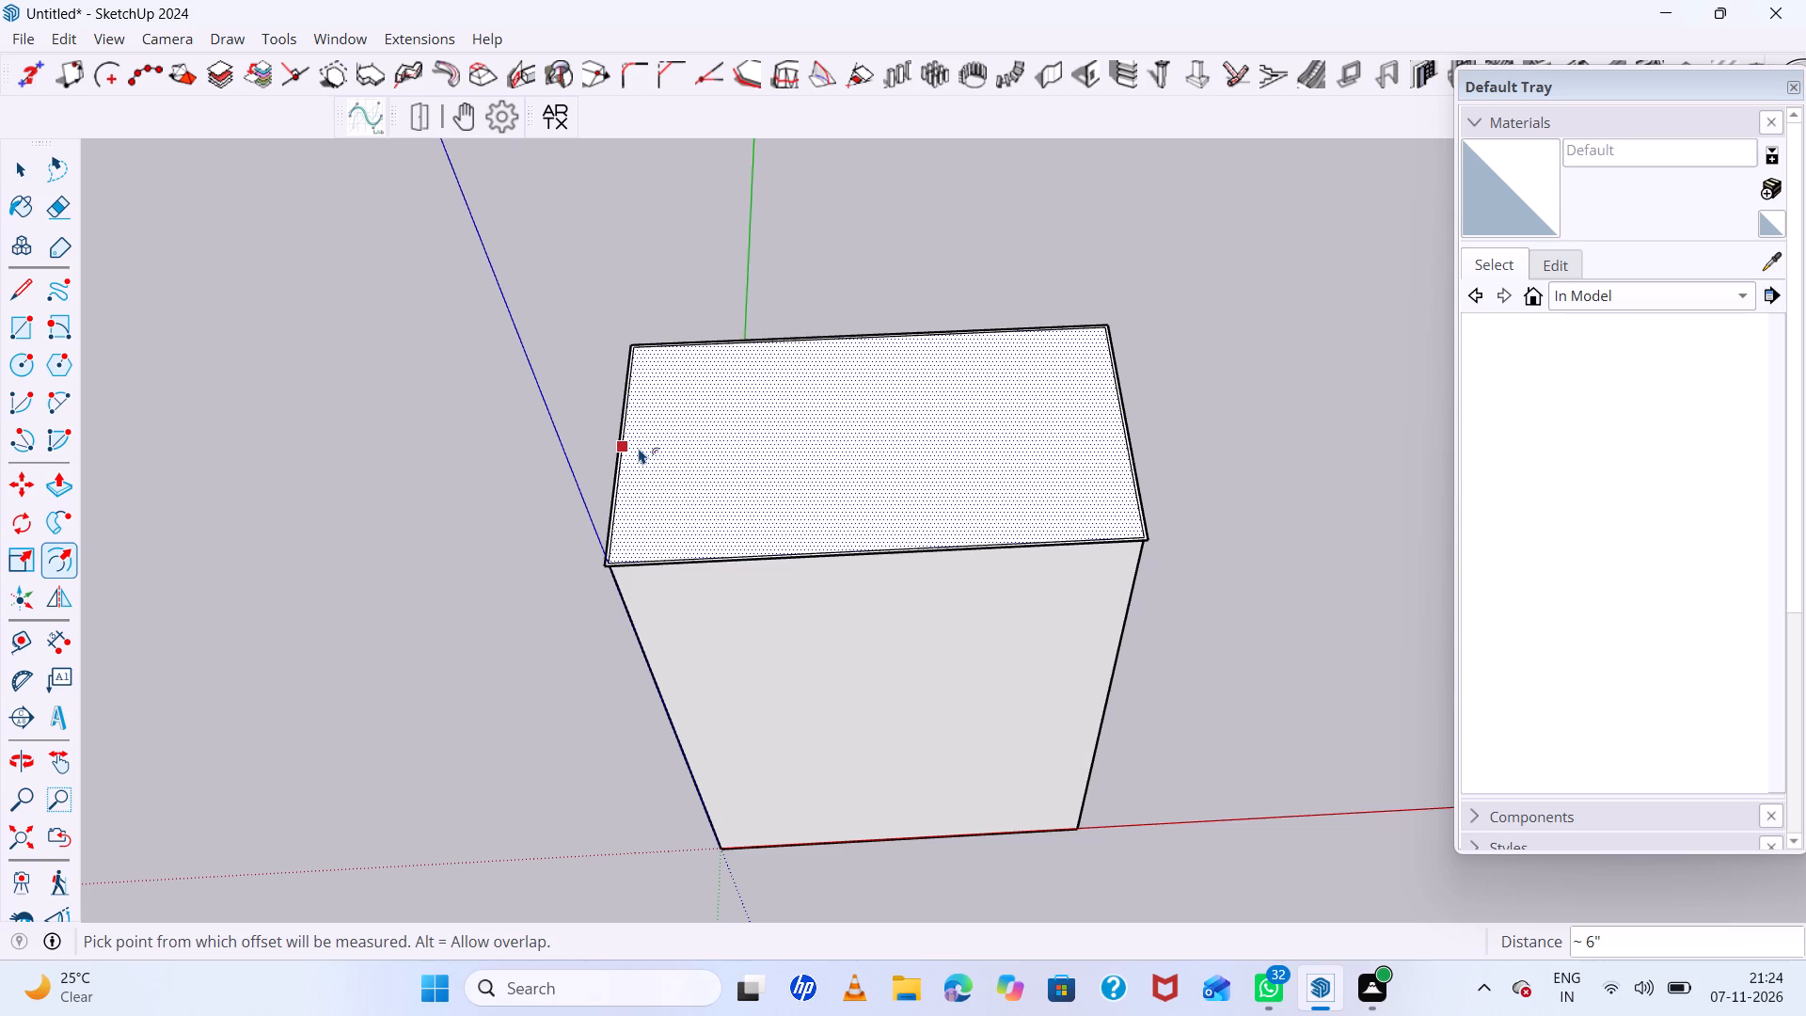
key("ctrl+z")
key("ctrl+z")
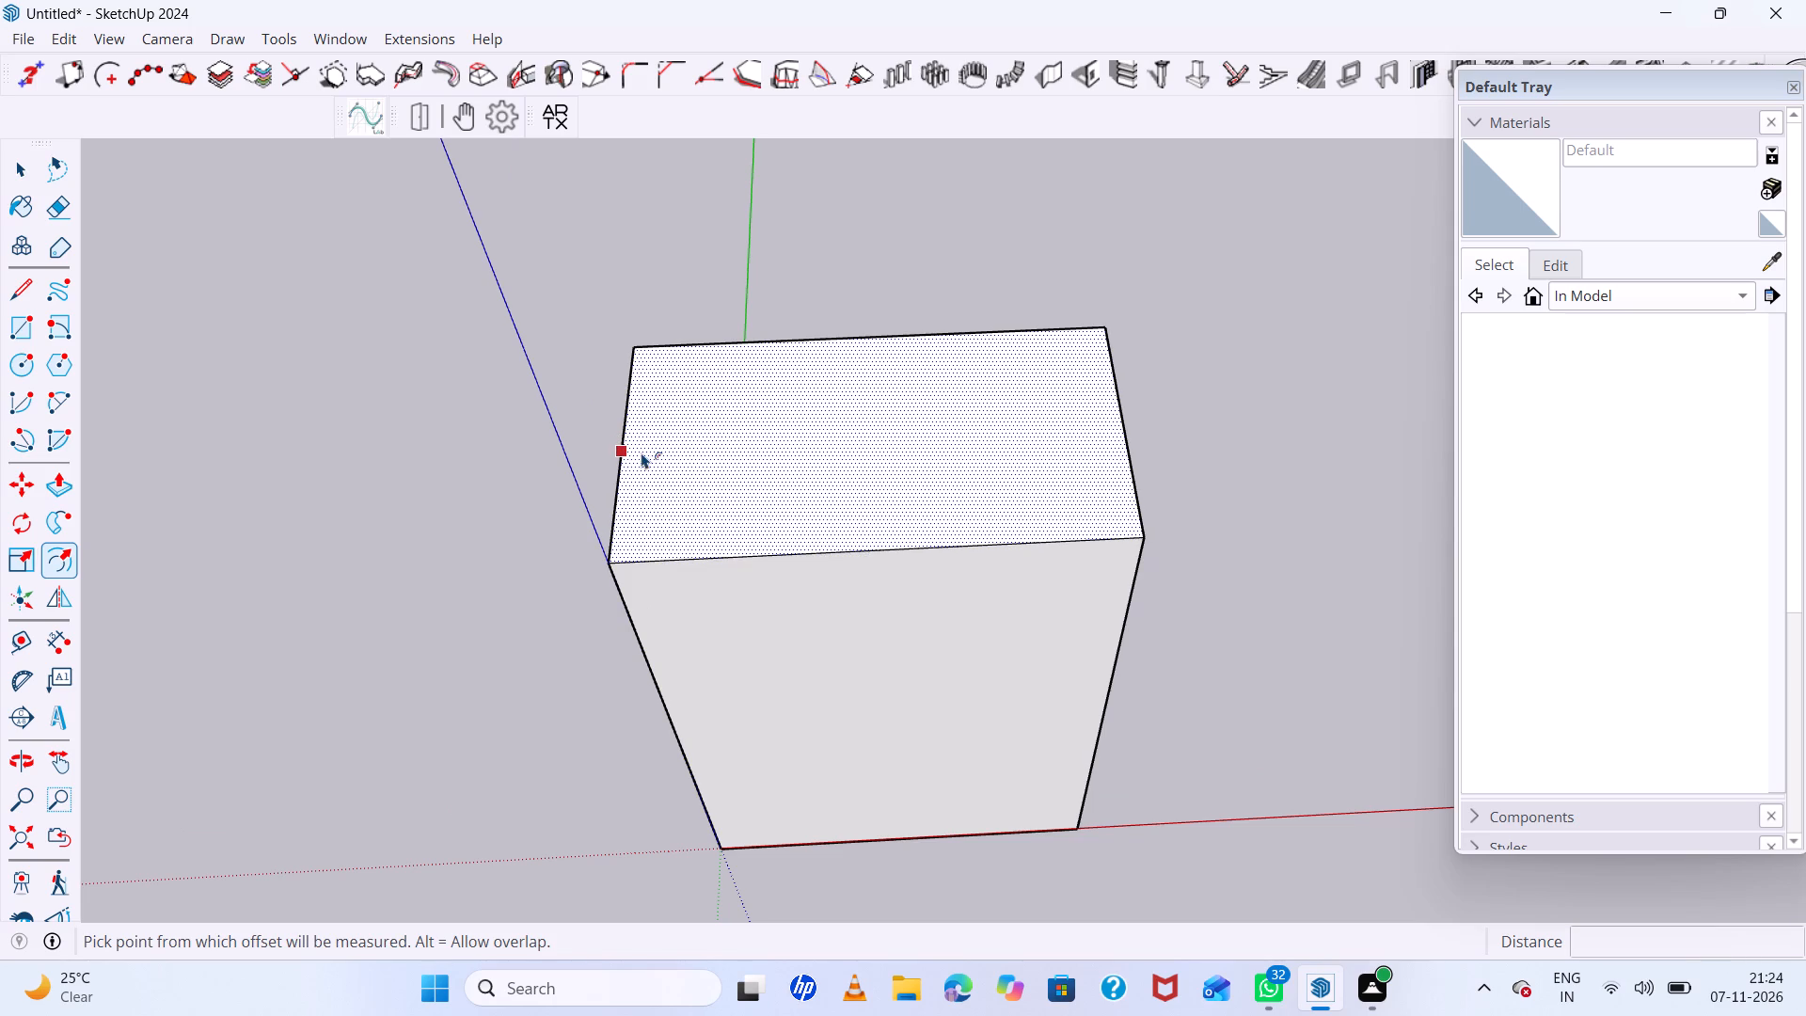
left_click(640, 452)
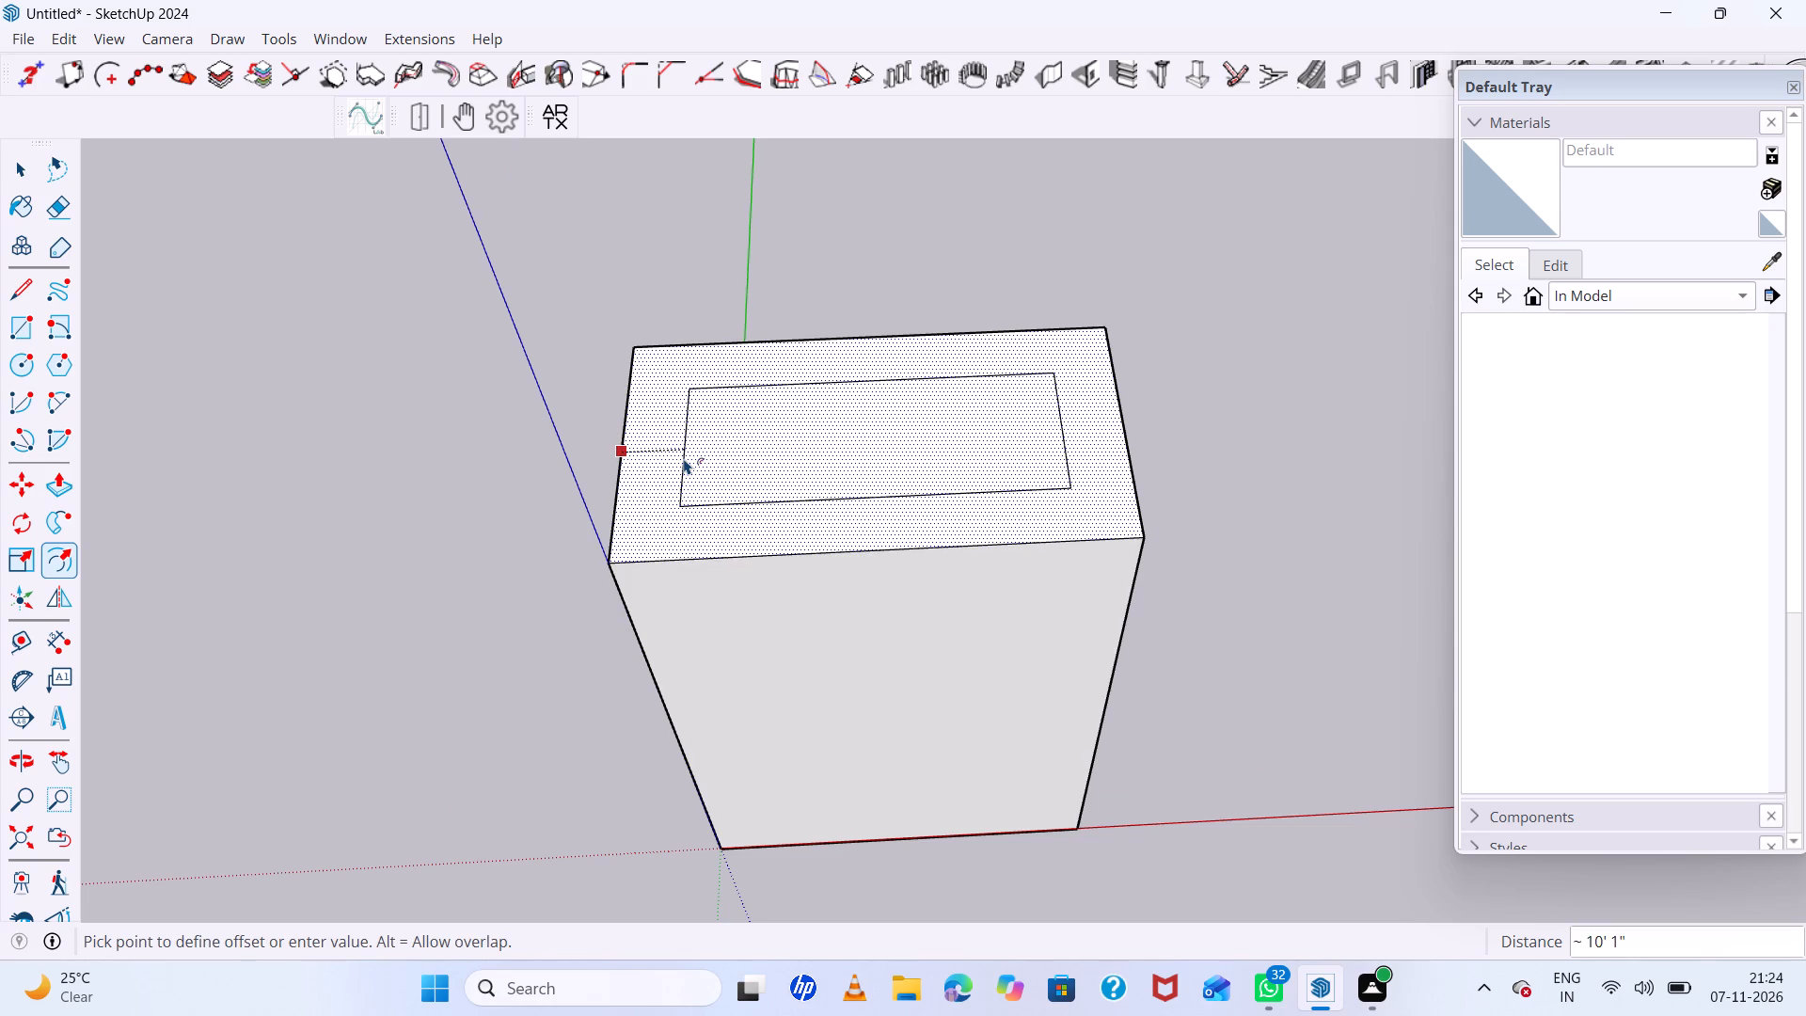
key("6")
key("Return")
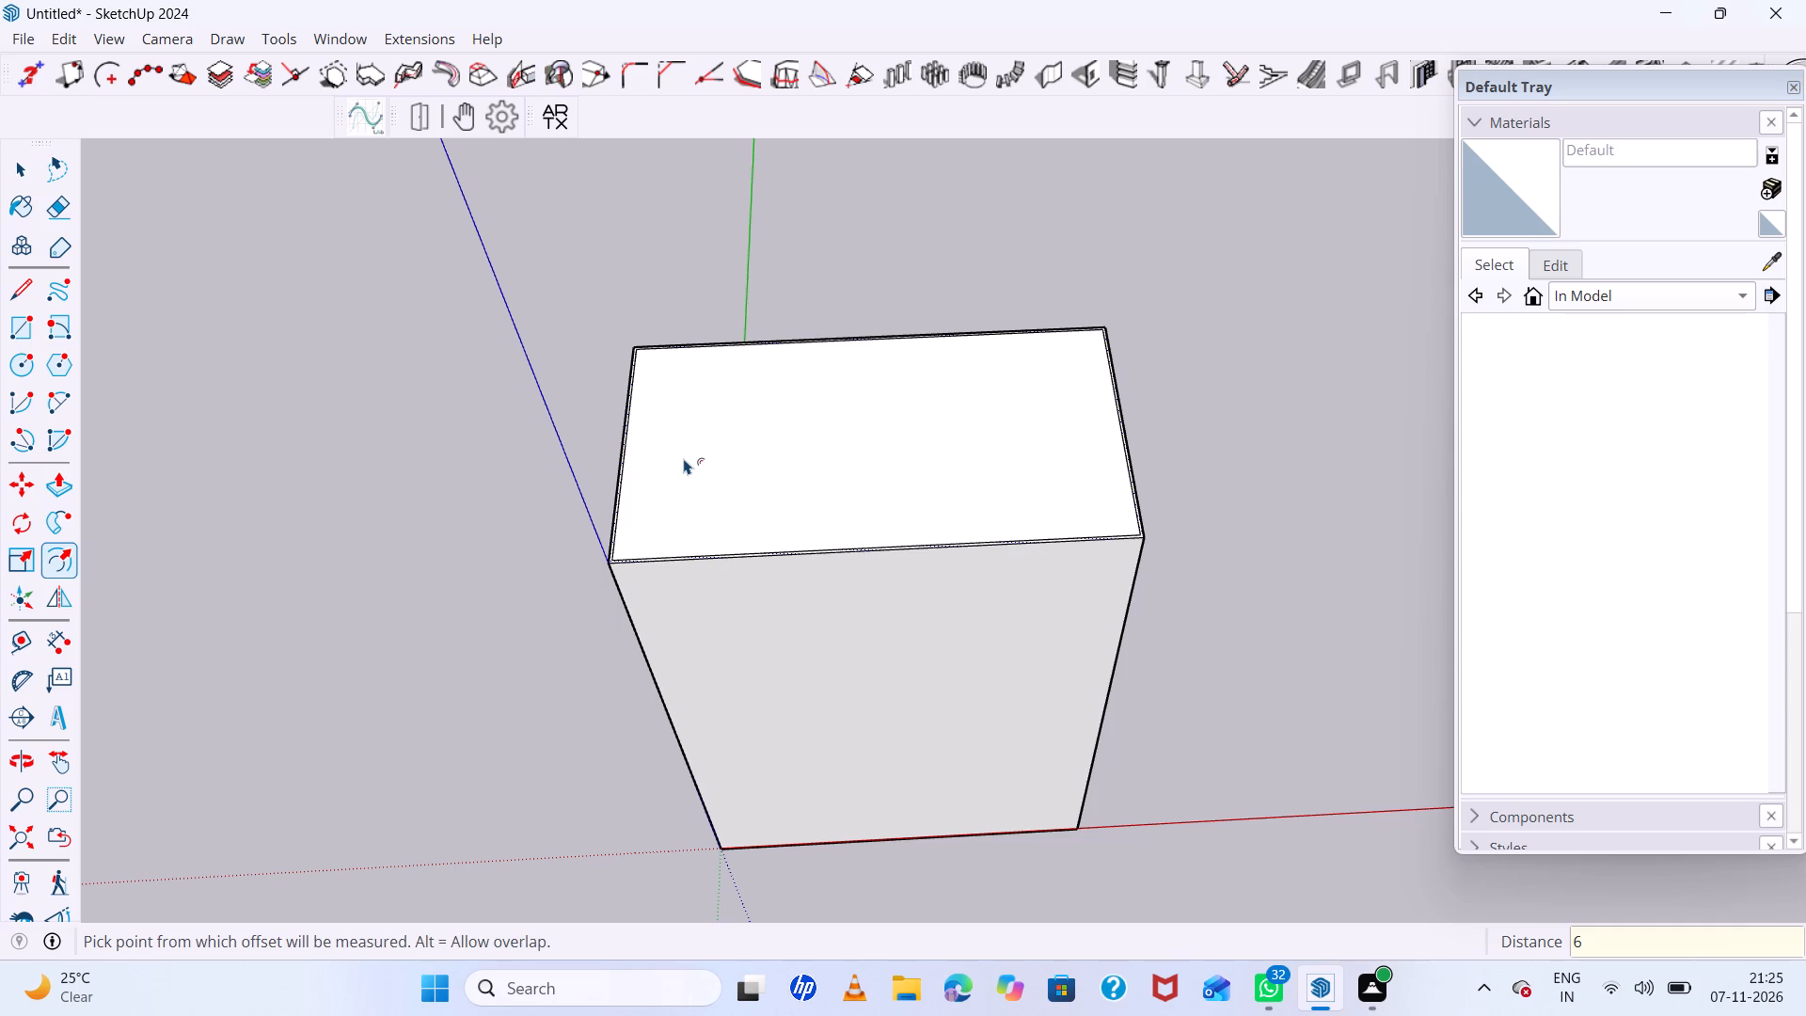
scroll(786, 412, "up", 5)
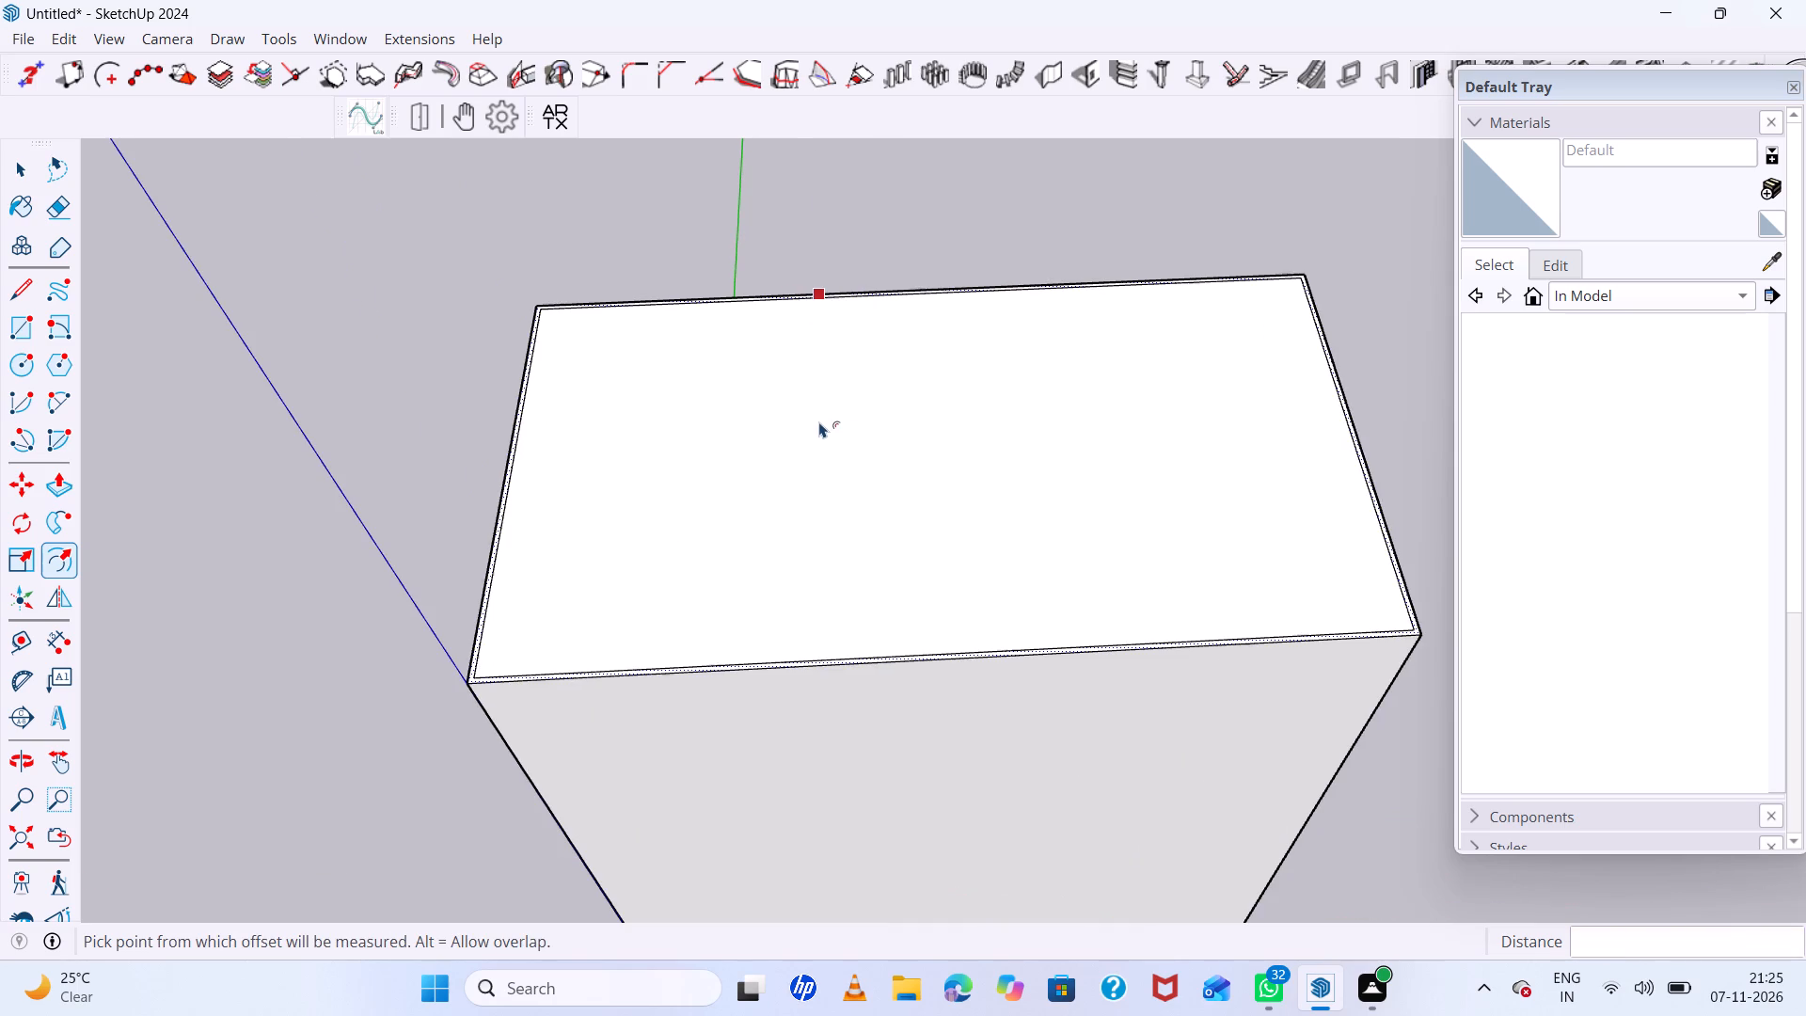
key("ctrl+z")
Offset the top face's outline inward by 9".
left_click(527, 506)
key("9")
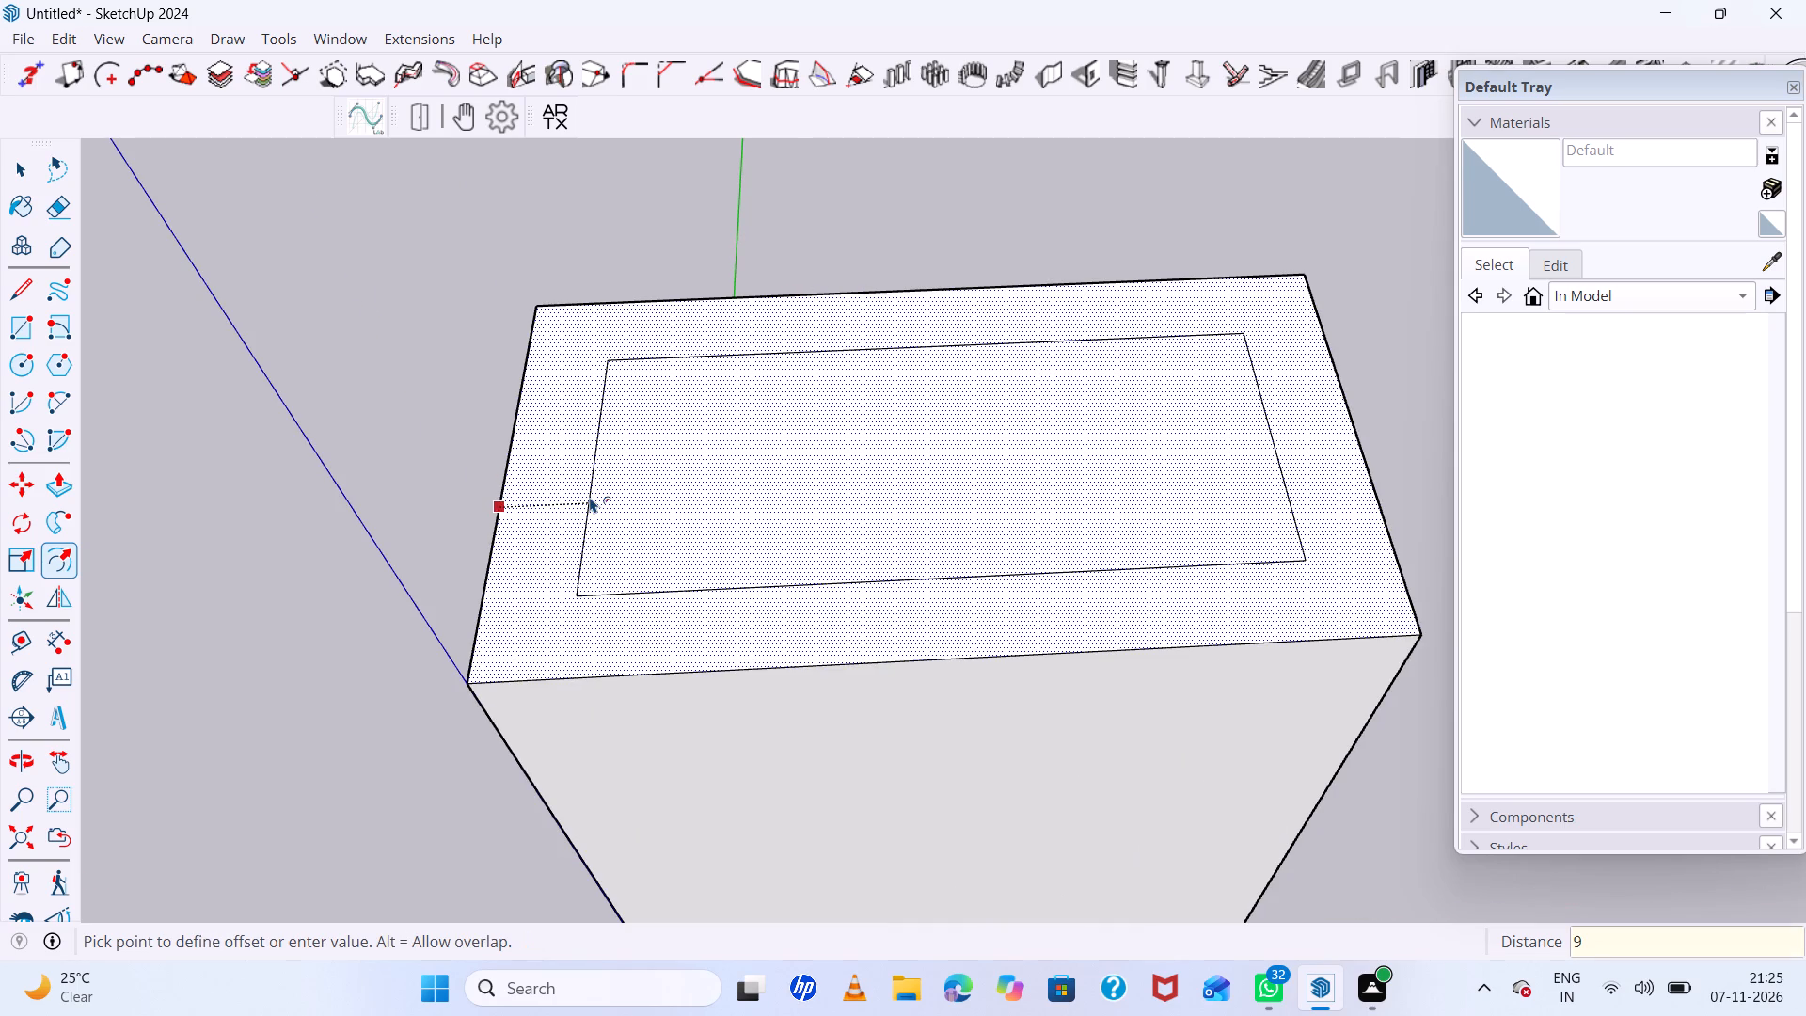
key("Return")
key("space")
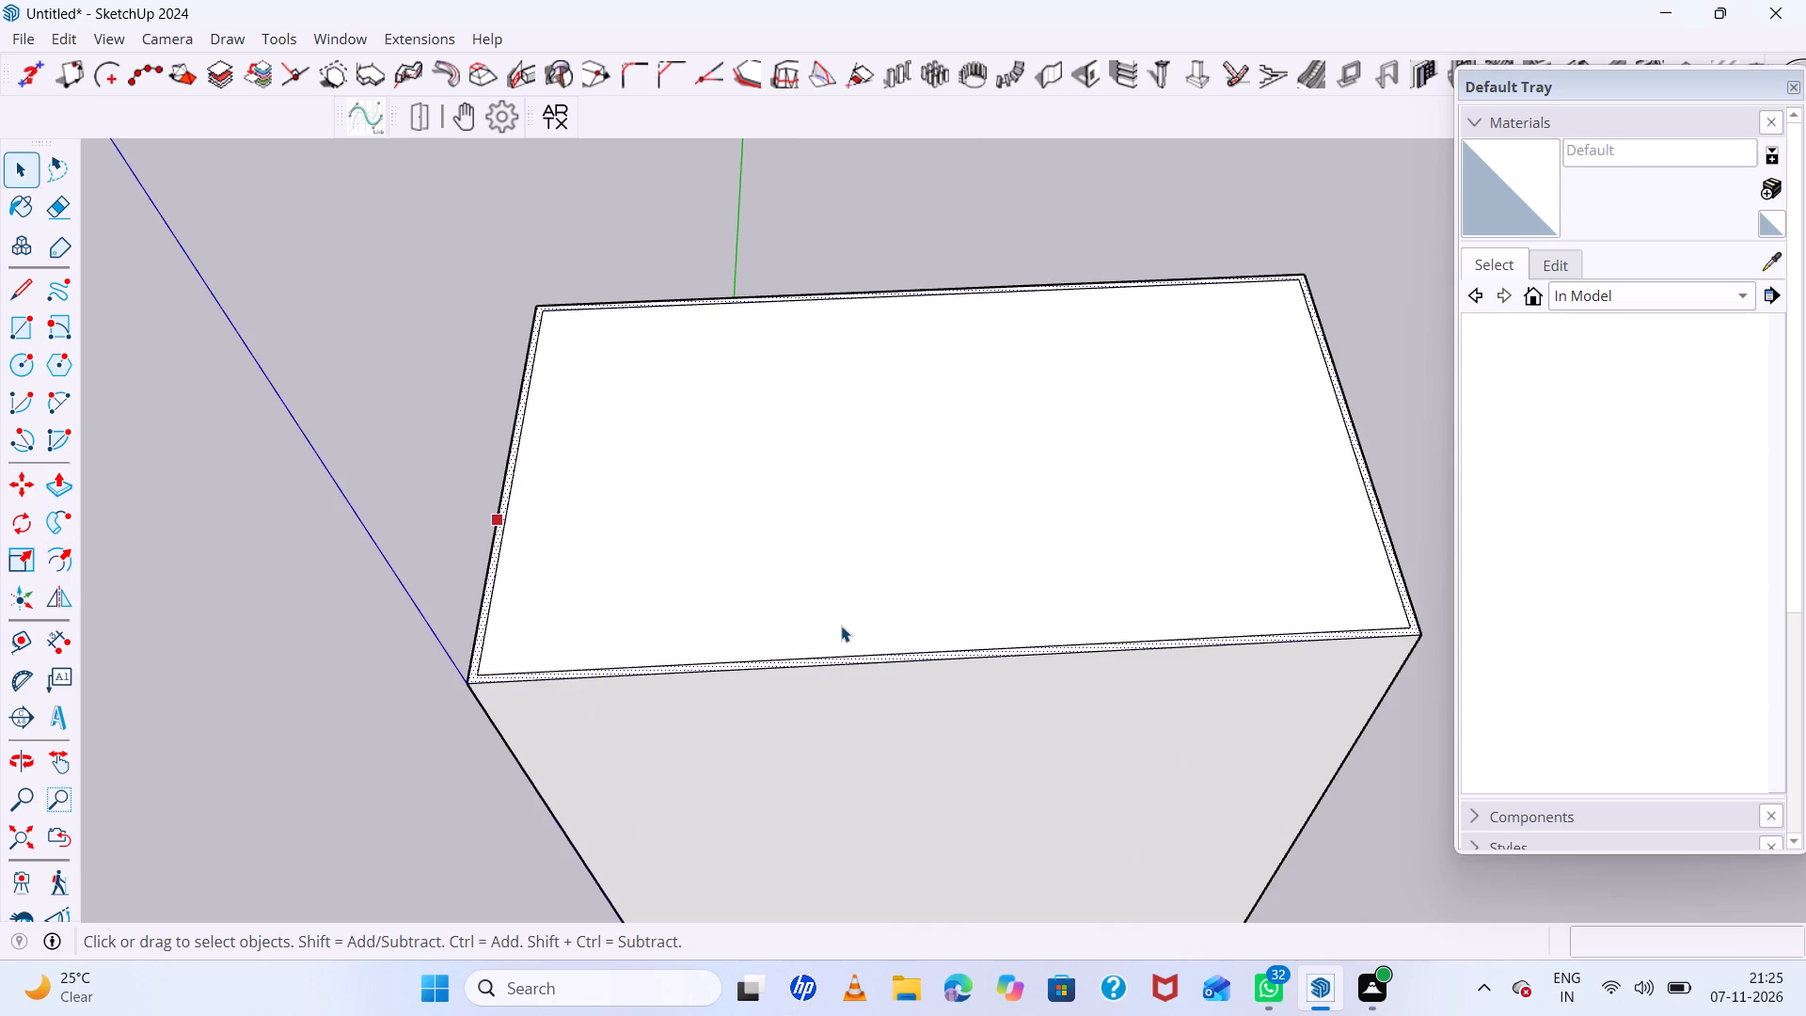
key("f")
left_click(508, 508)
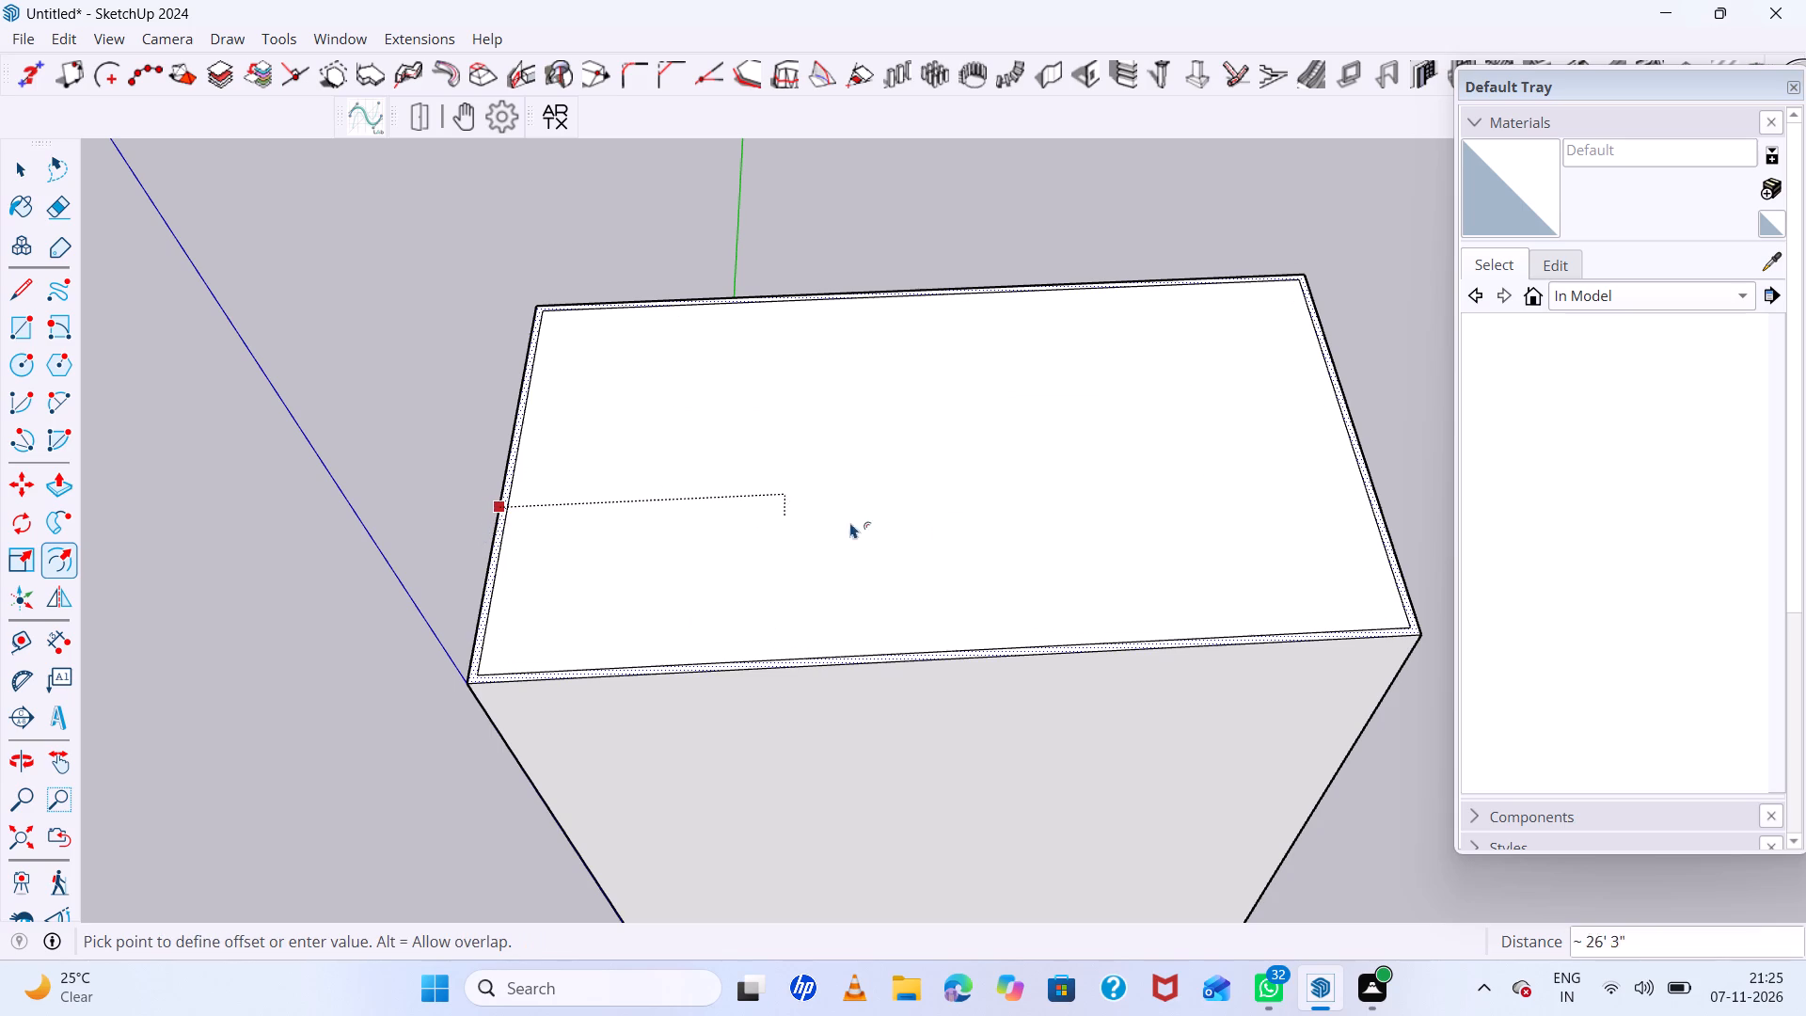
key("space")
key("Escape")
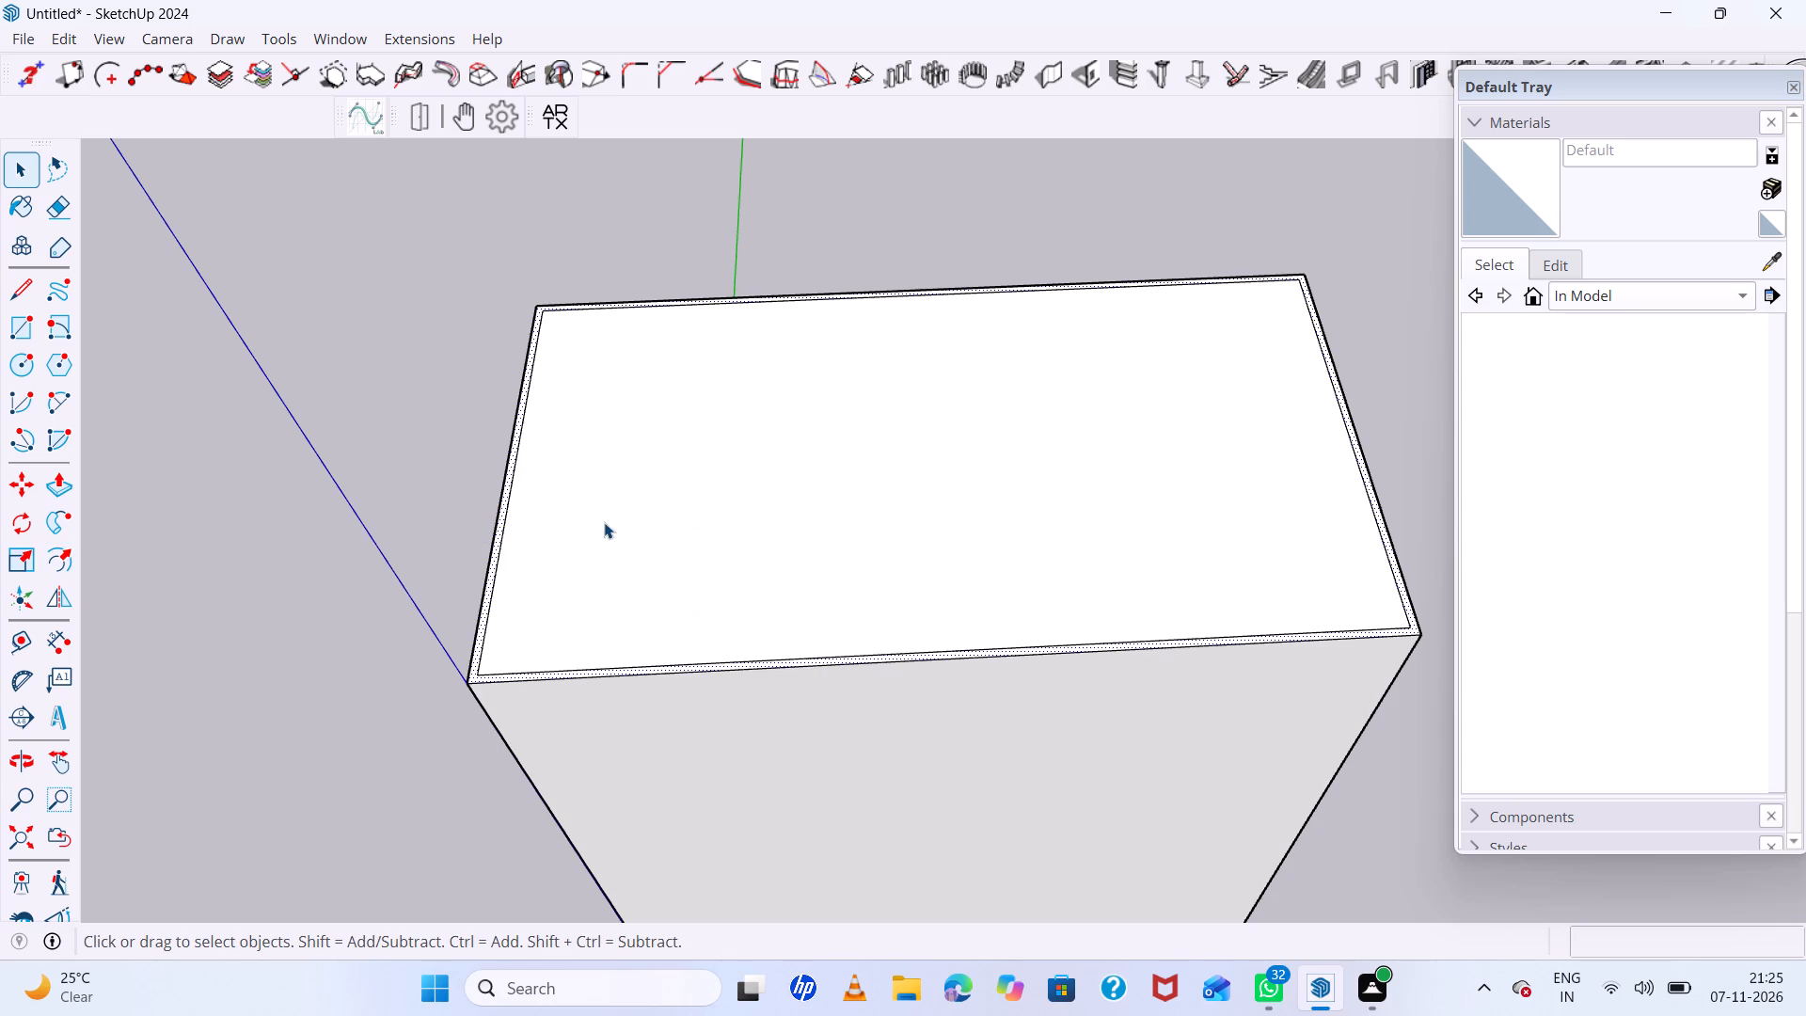
Place a guide across the middle of the top face, parallel to its short side edges.
key("t")
left_click(486, 539)
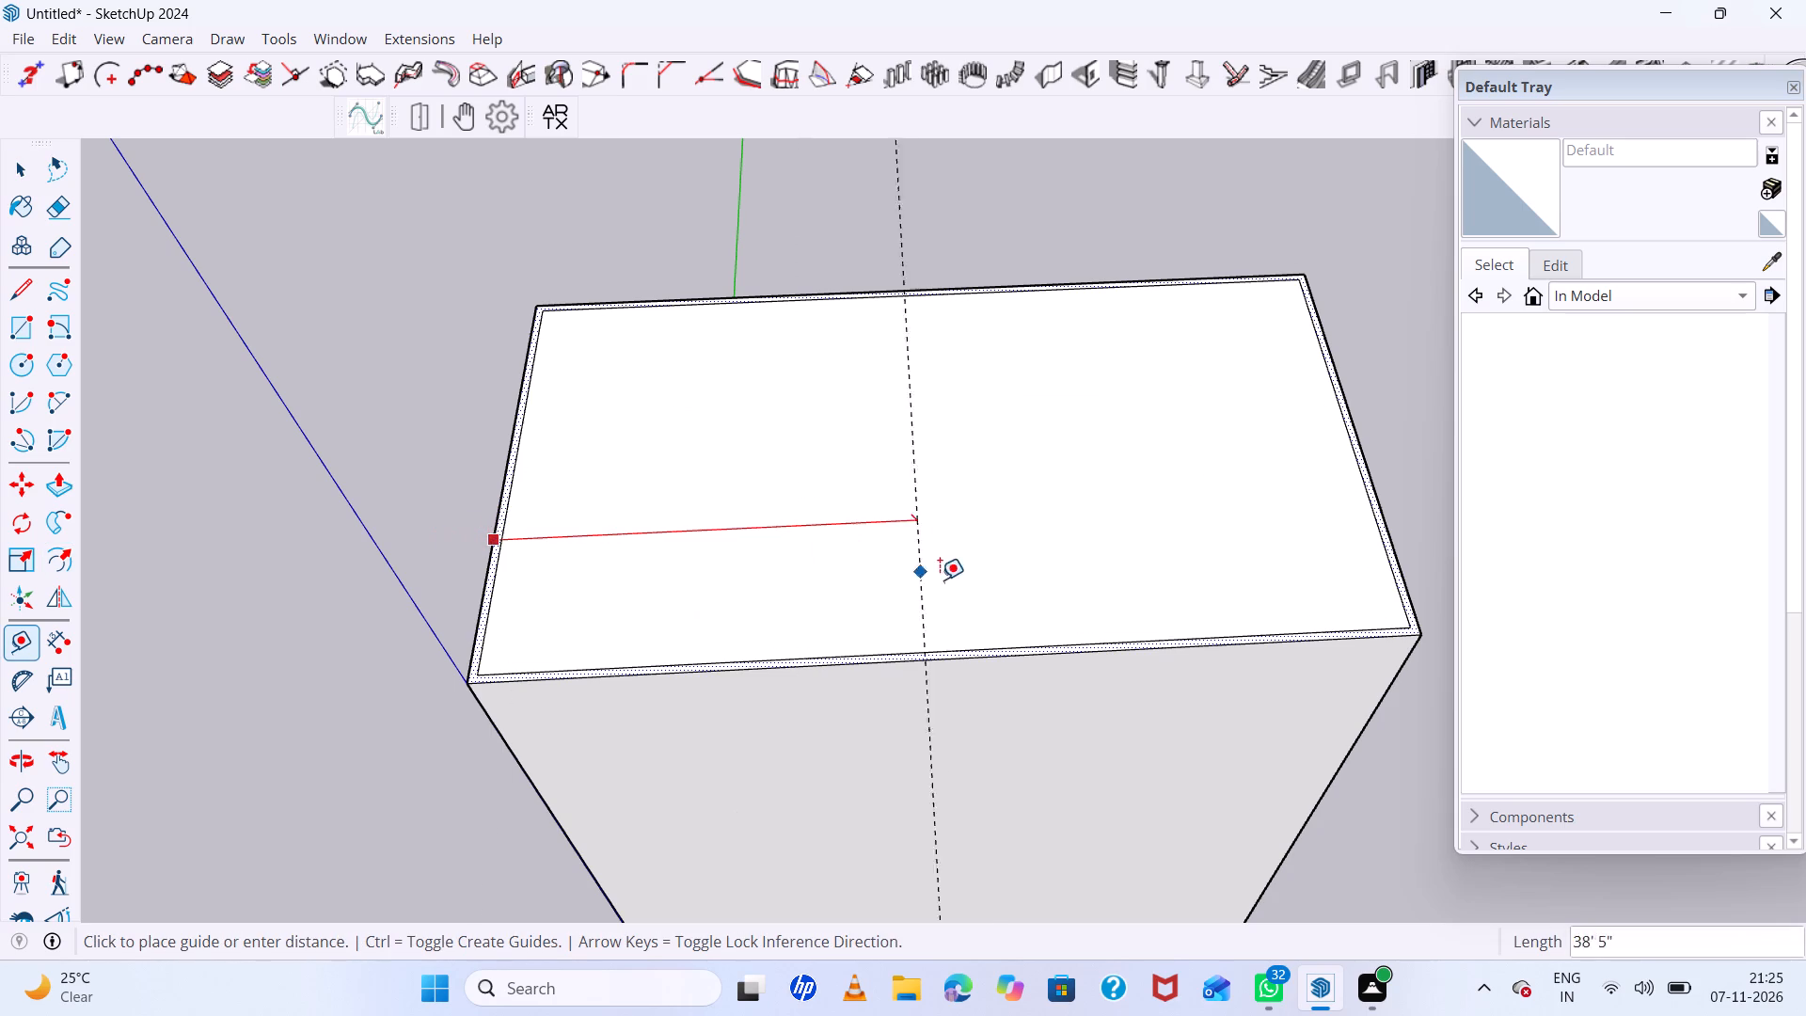
left_click(947, 659)
key("space")
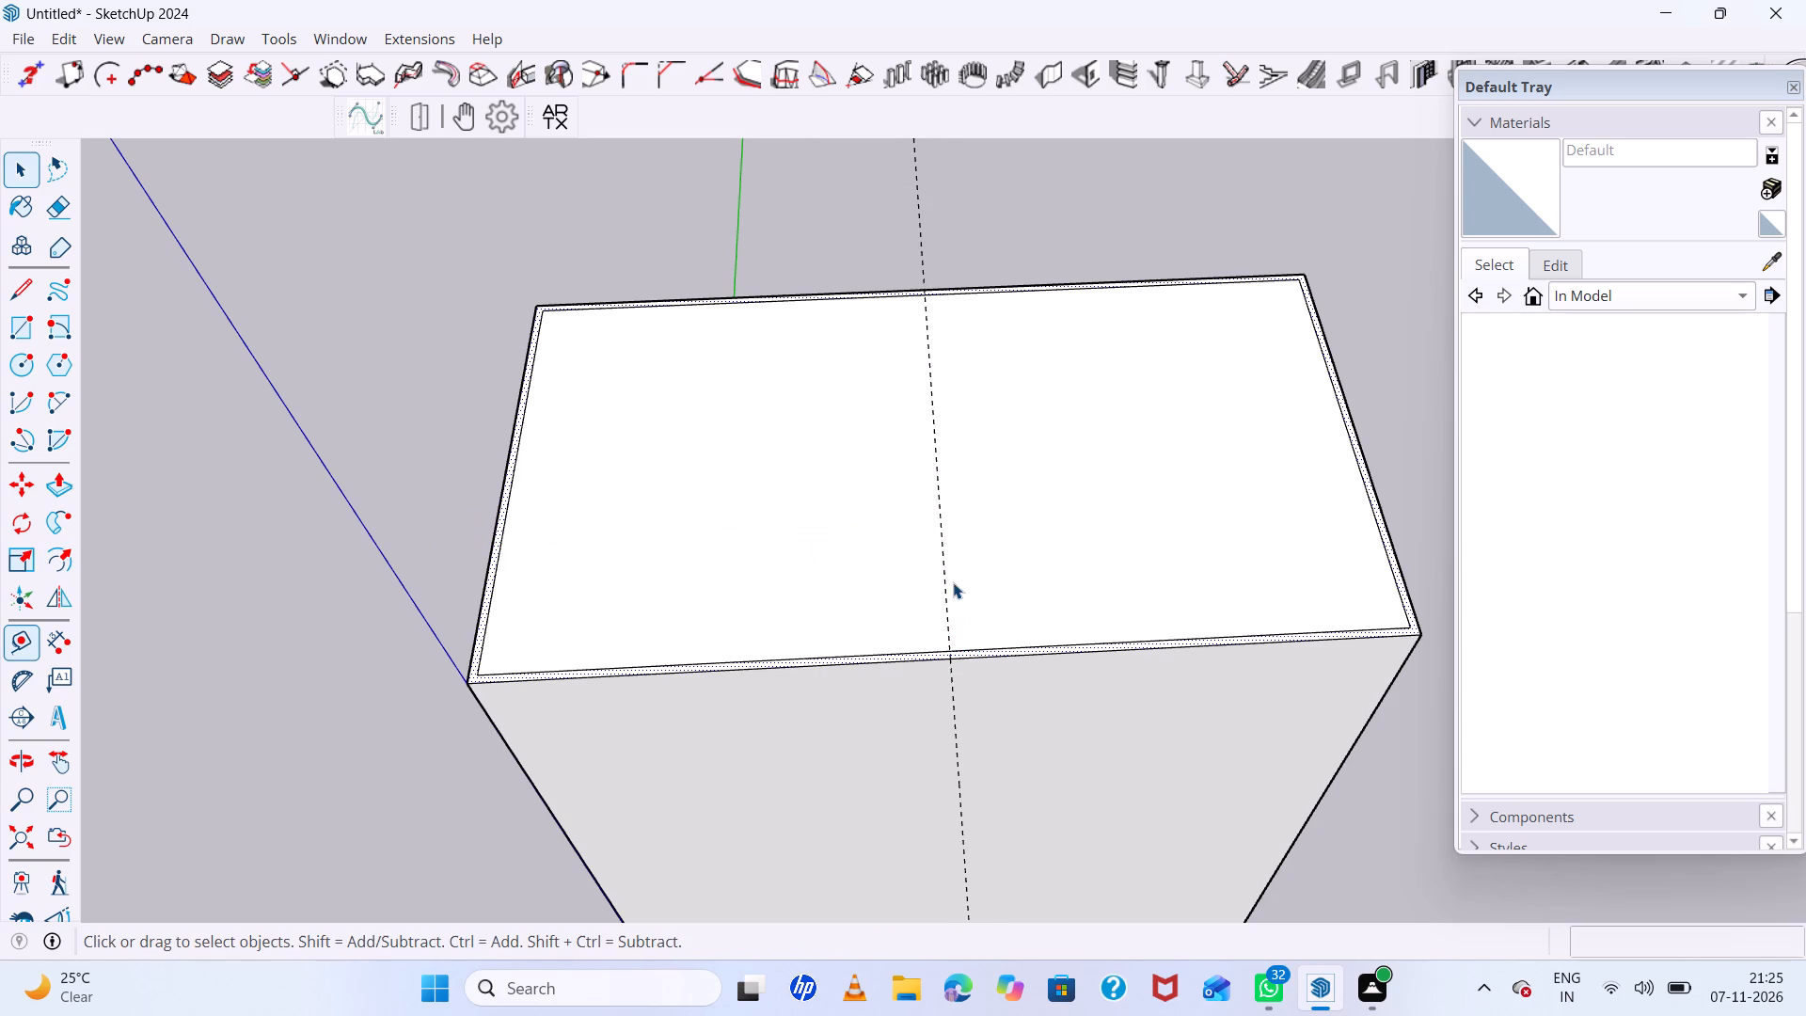
Draw 9" dividing lines across the front and rear rim strips where the middle guide crosses them.
key("l")
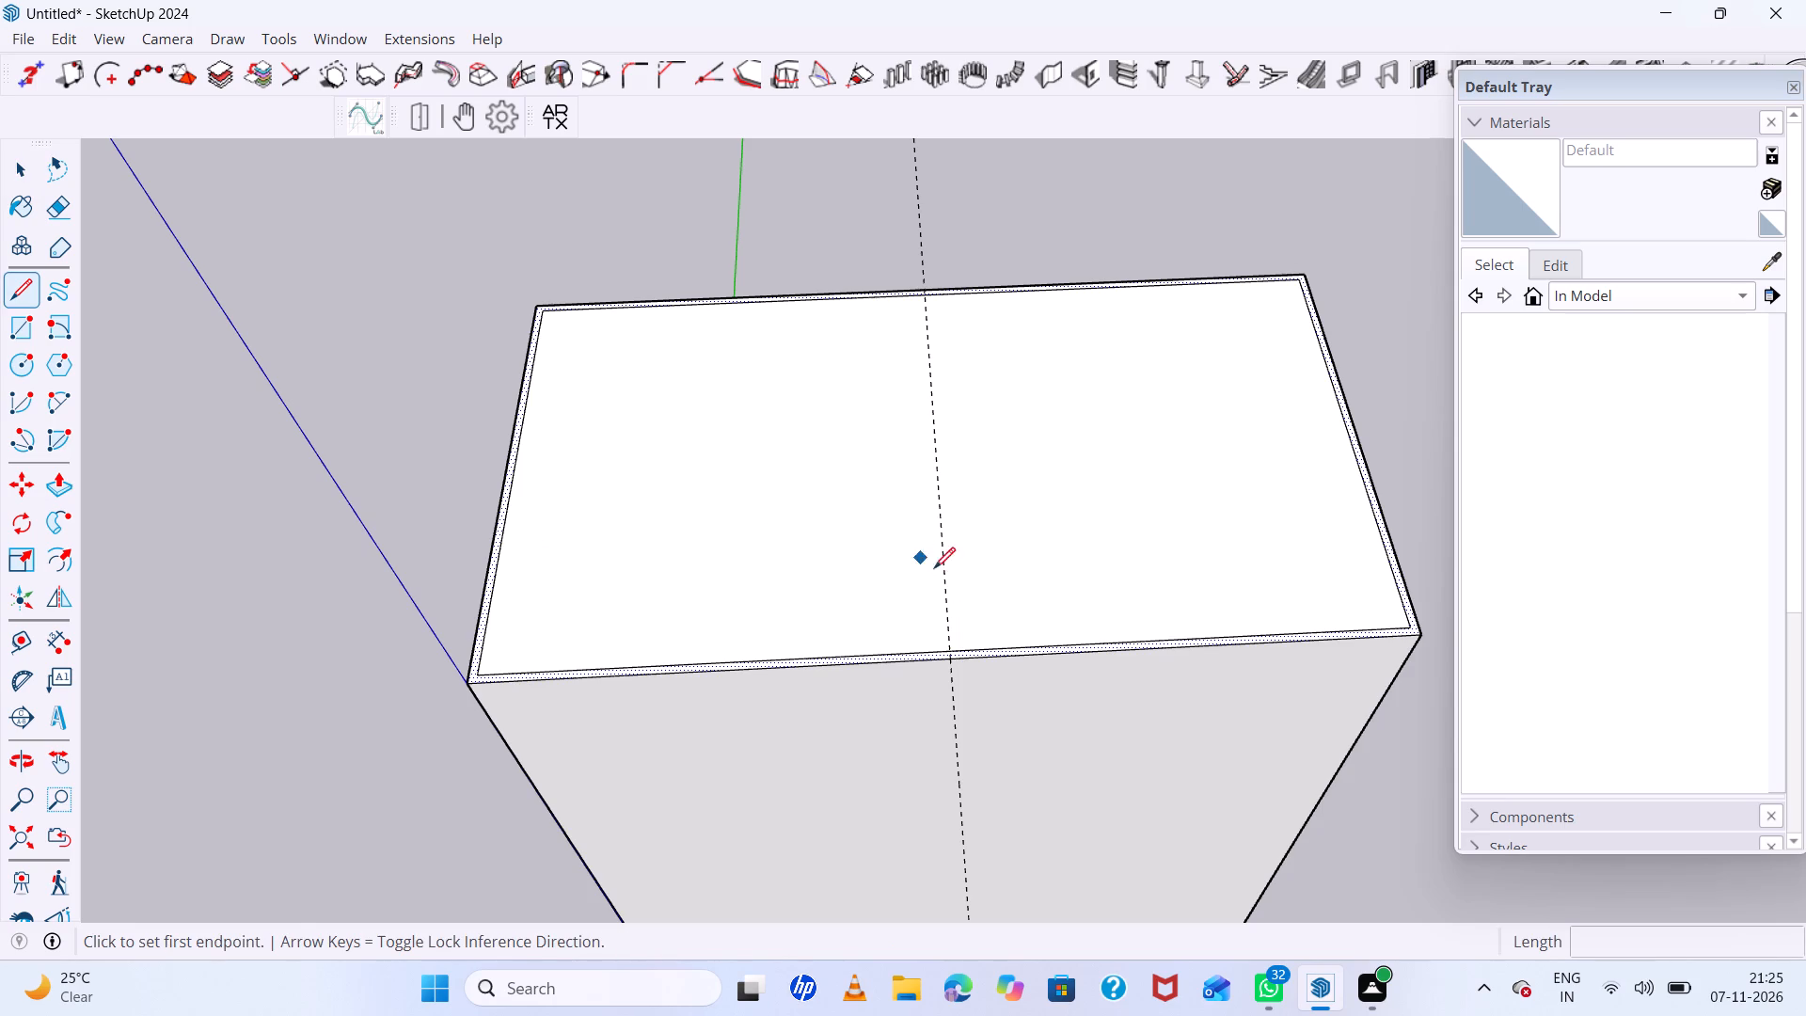
scroll(950, 653, "up", 12)
left_click(953, 639)
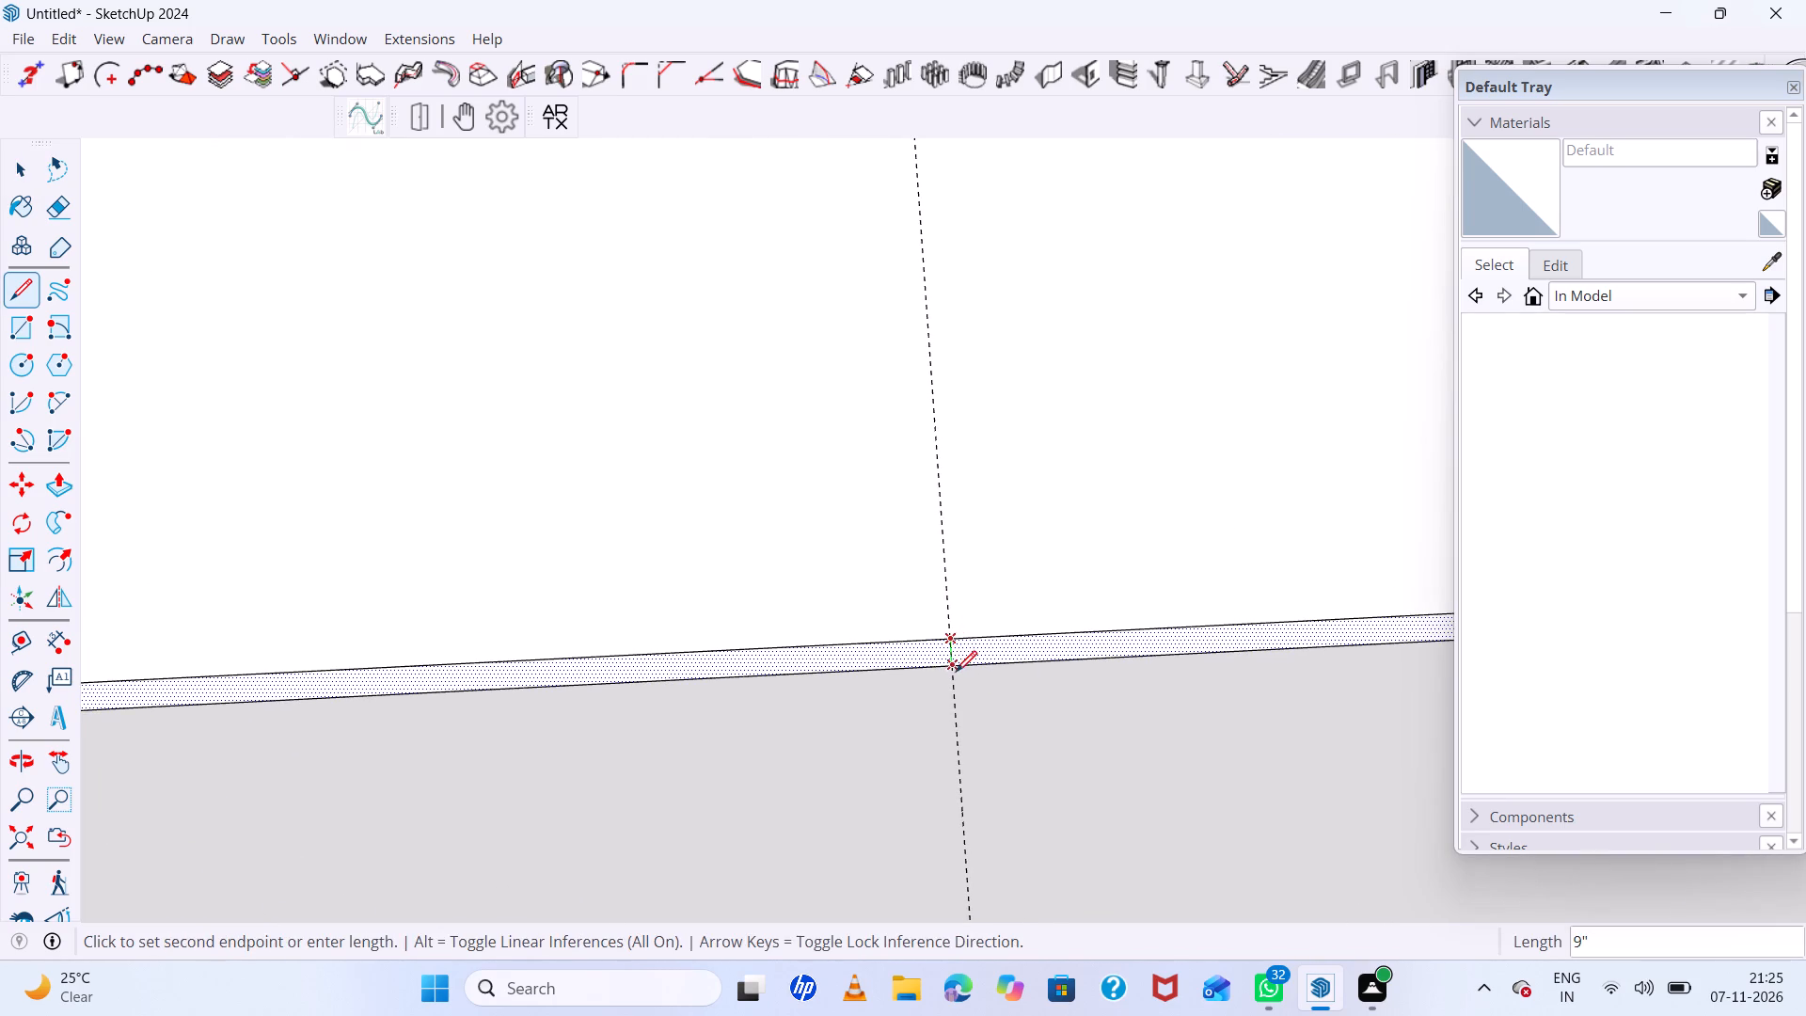
left_click(956, 672)
scroll(1048, 728, "down", 12)
scroll(1017, 620, "down", 3)
scroll(919, 370, "up", 11)
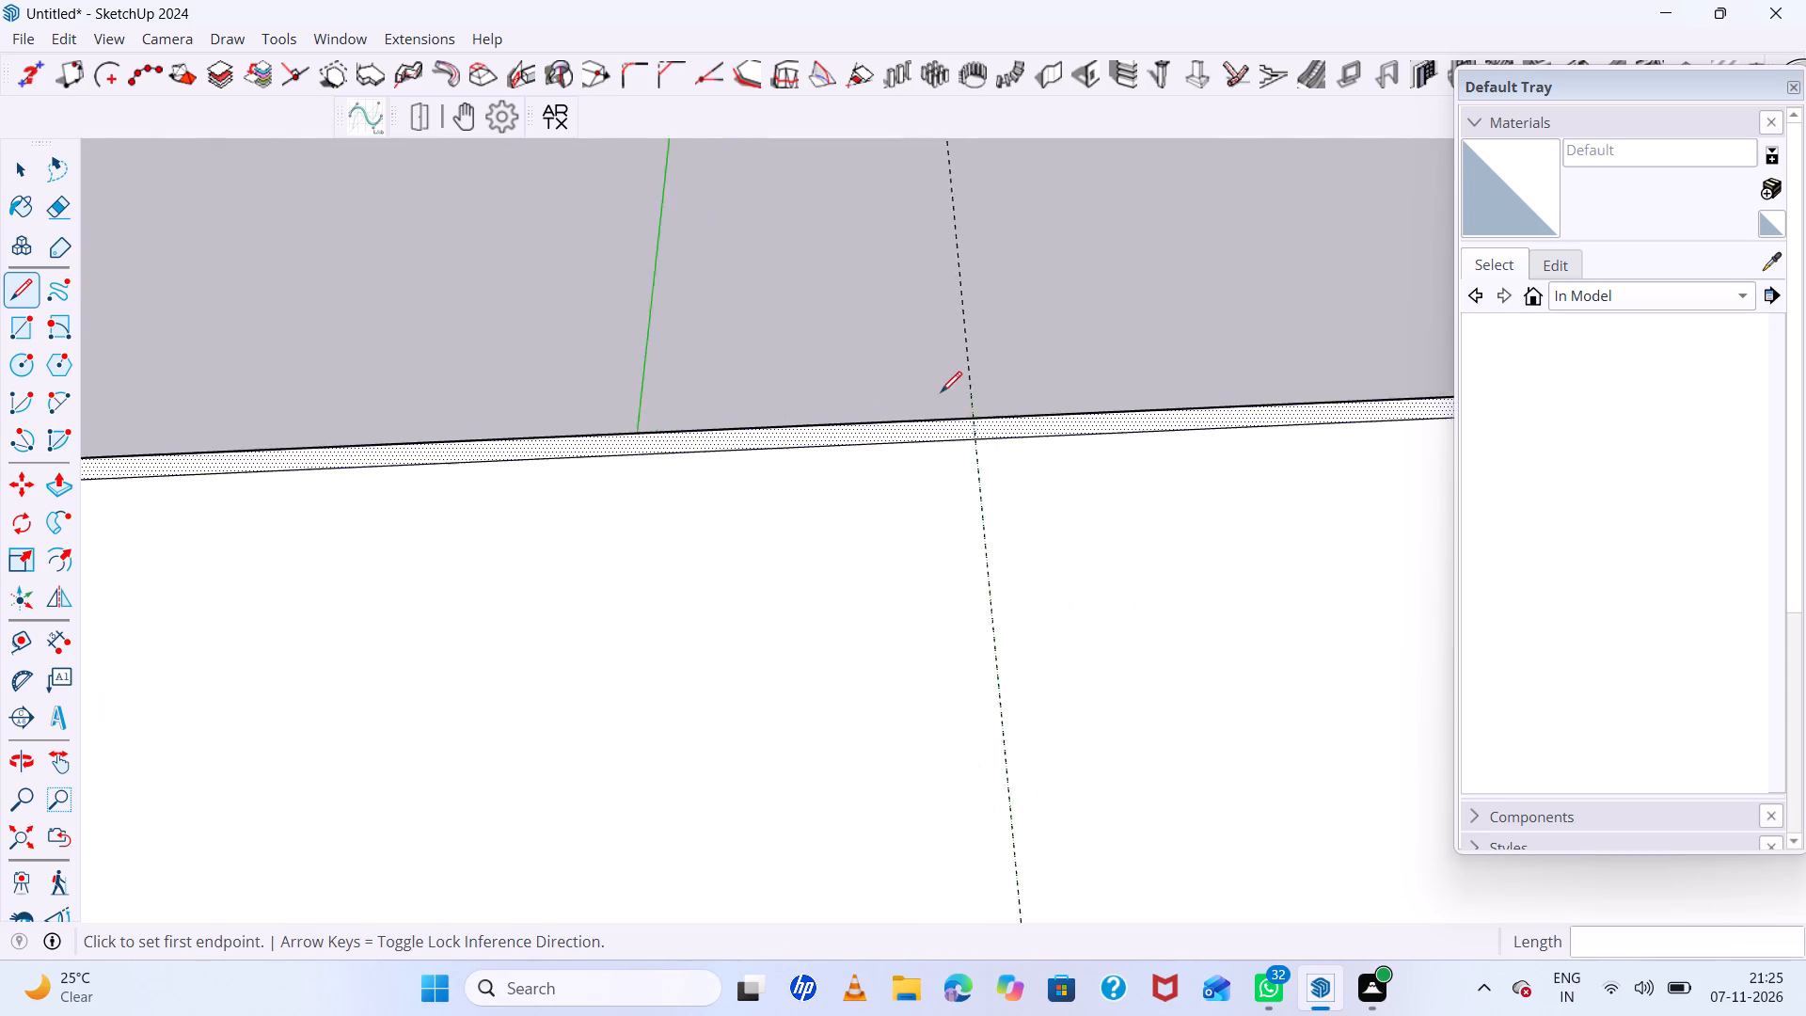
scroll(941, 392, "up", 8)
left_click(978, 468)
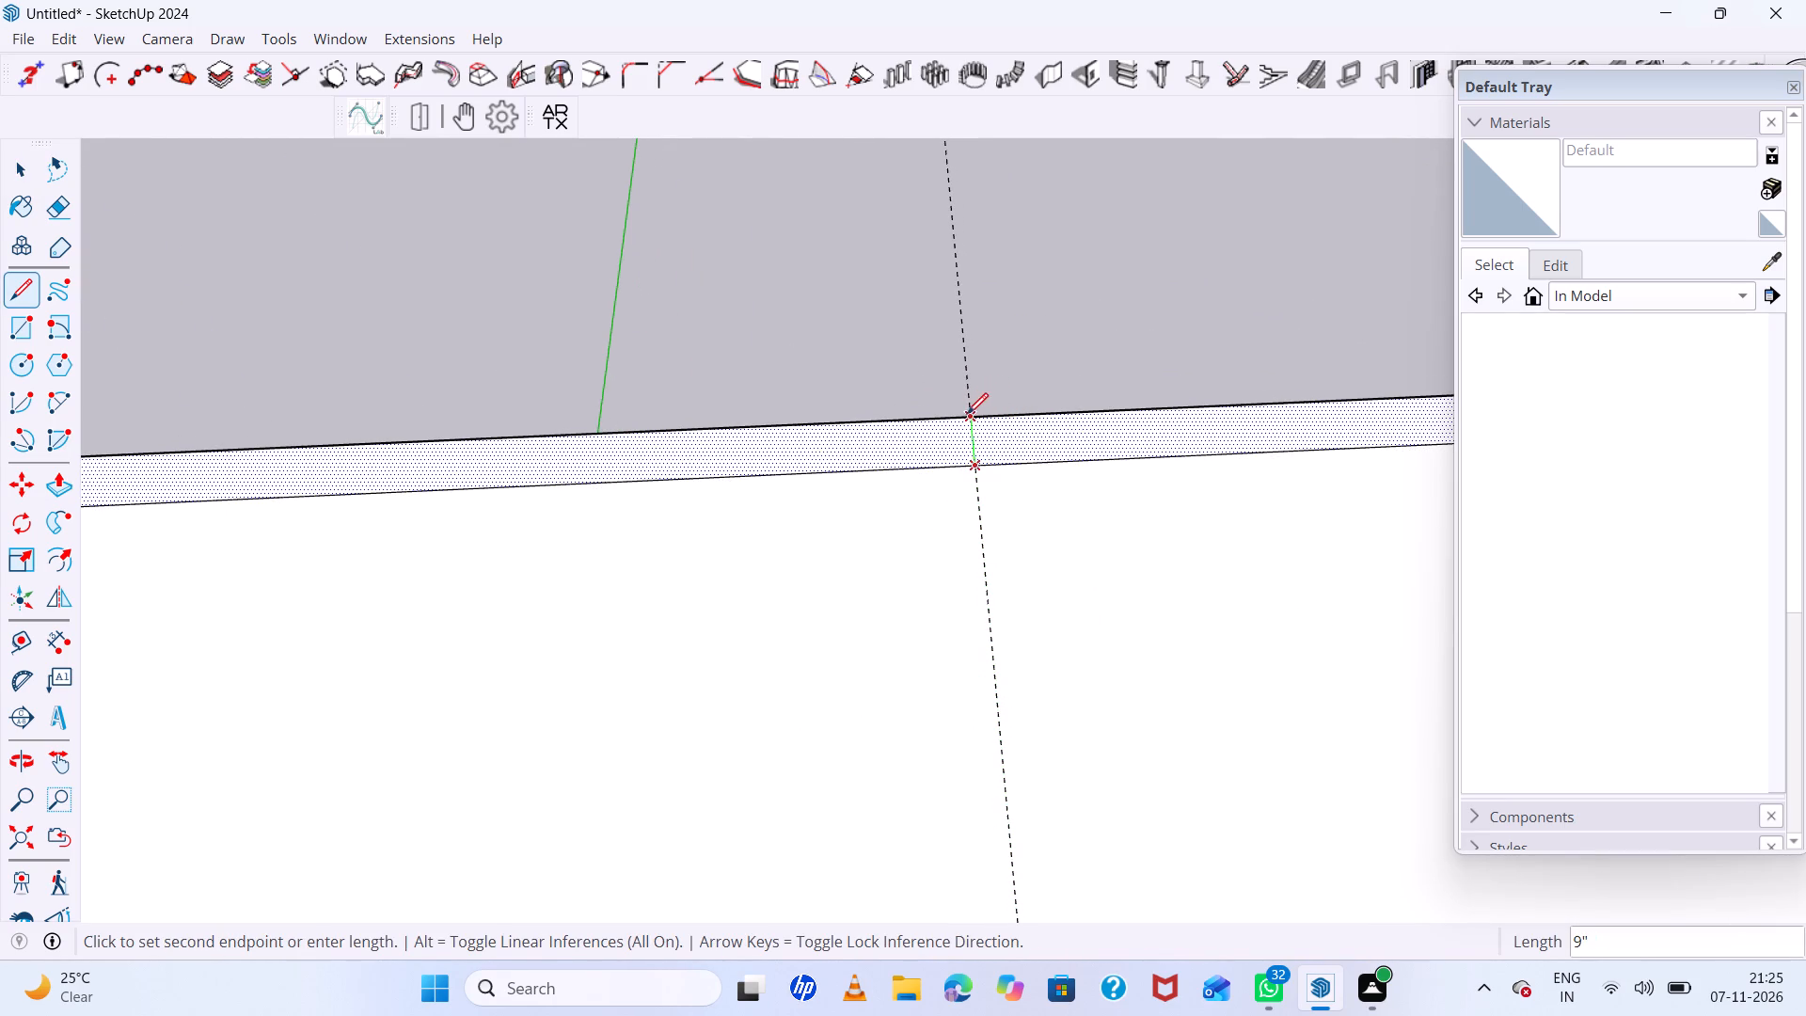
left_click(967, 417)
scroll(867, 354, "down", 20)
key("space")
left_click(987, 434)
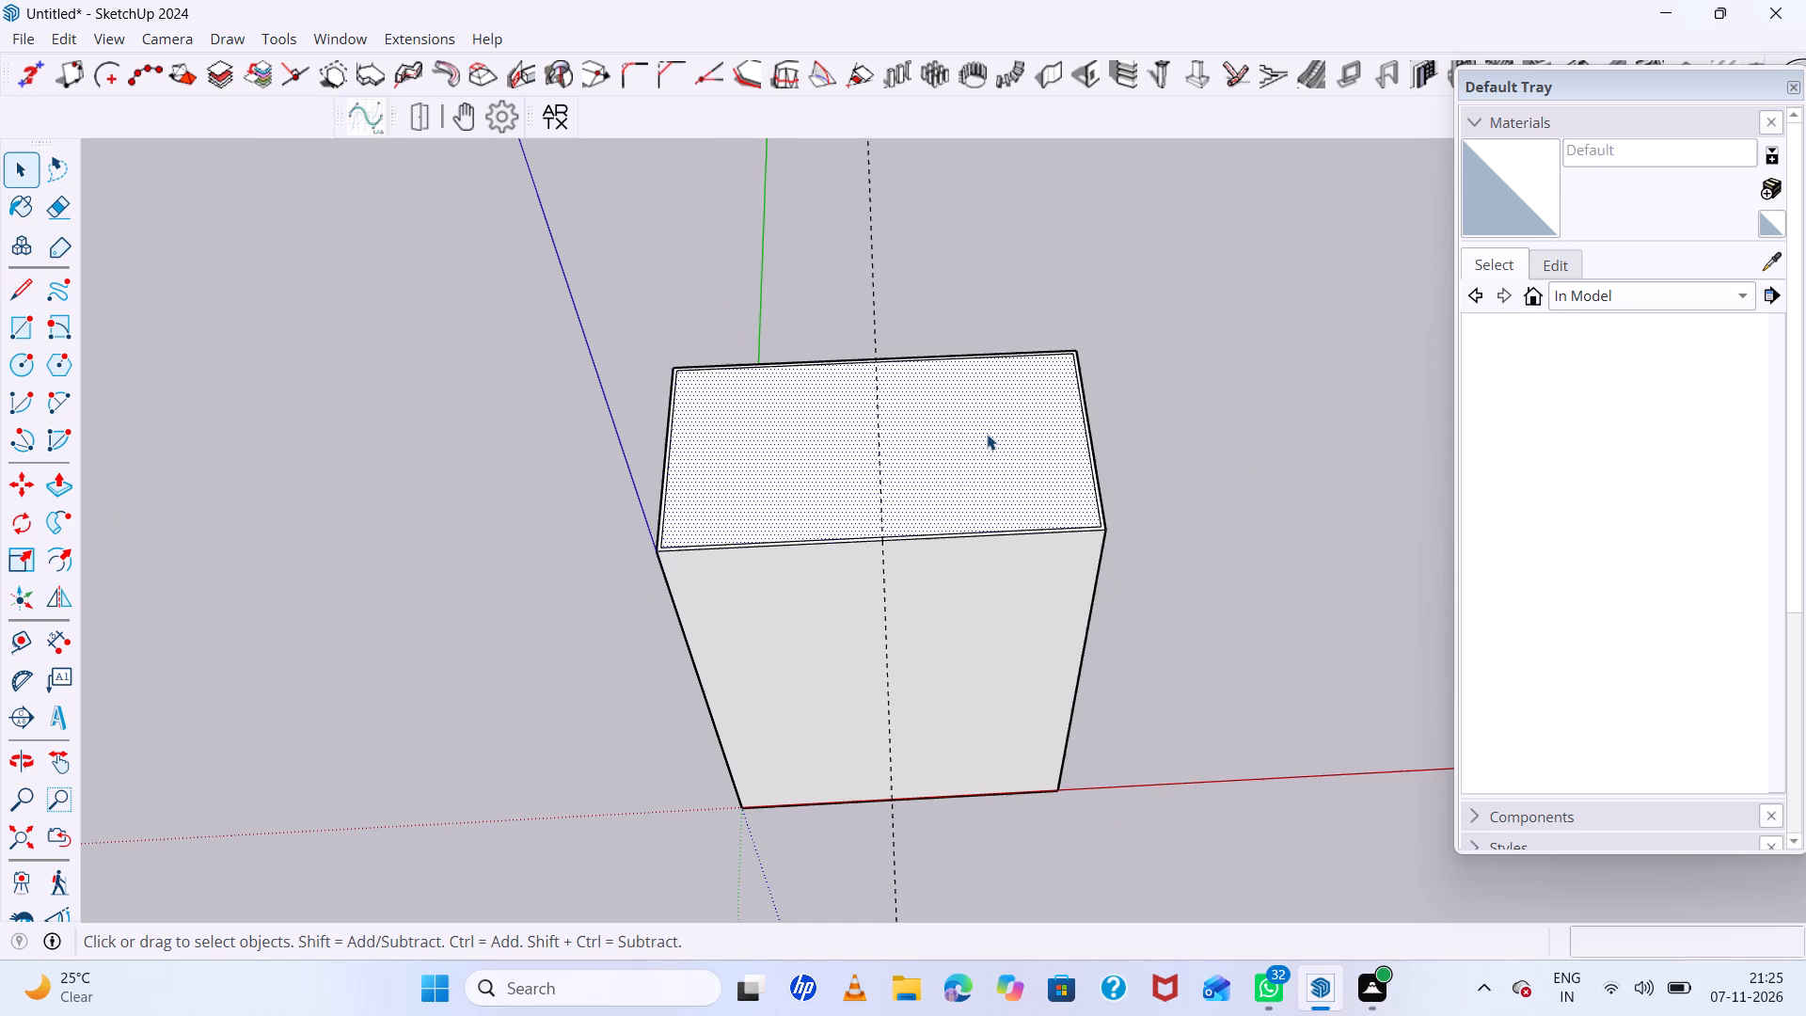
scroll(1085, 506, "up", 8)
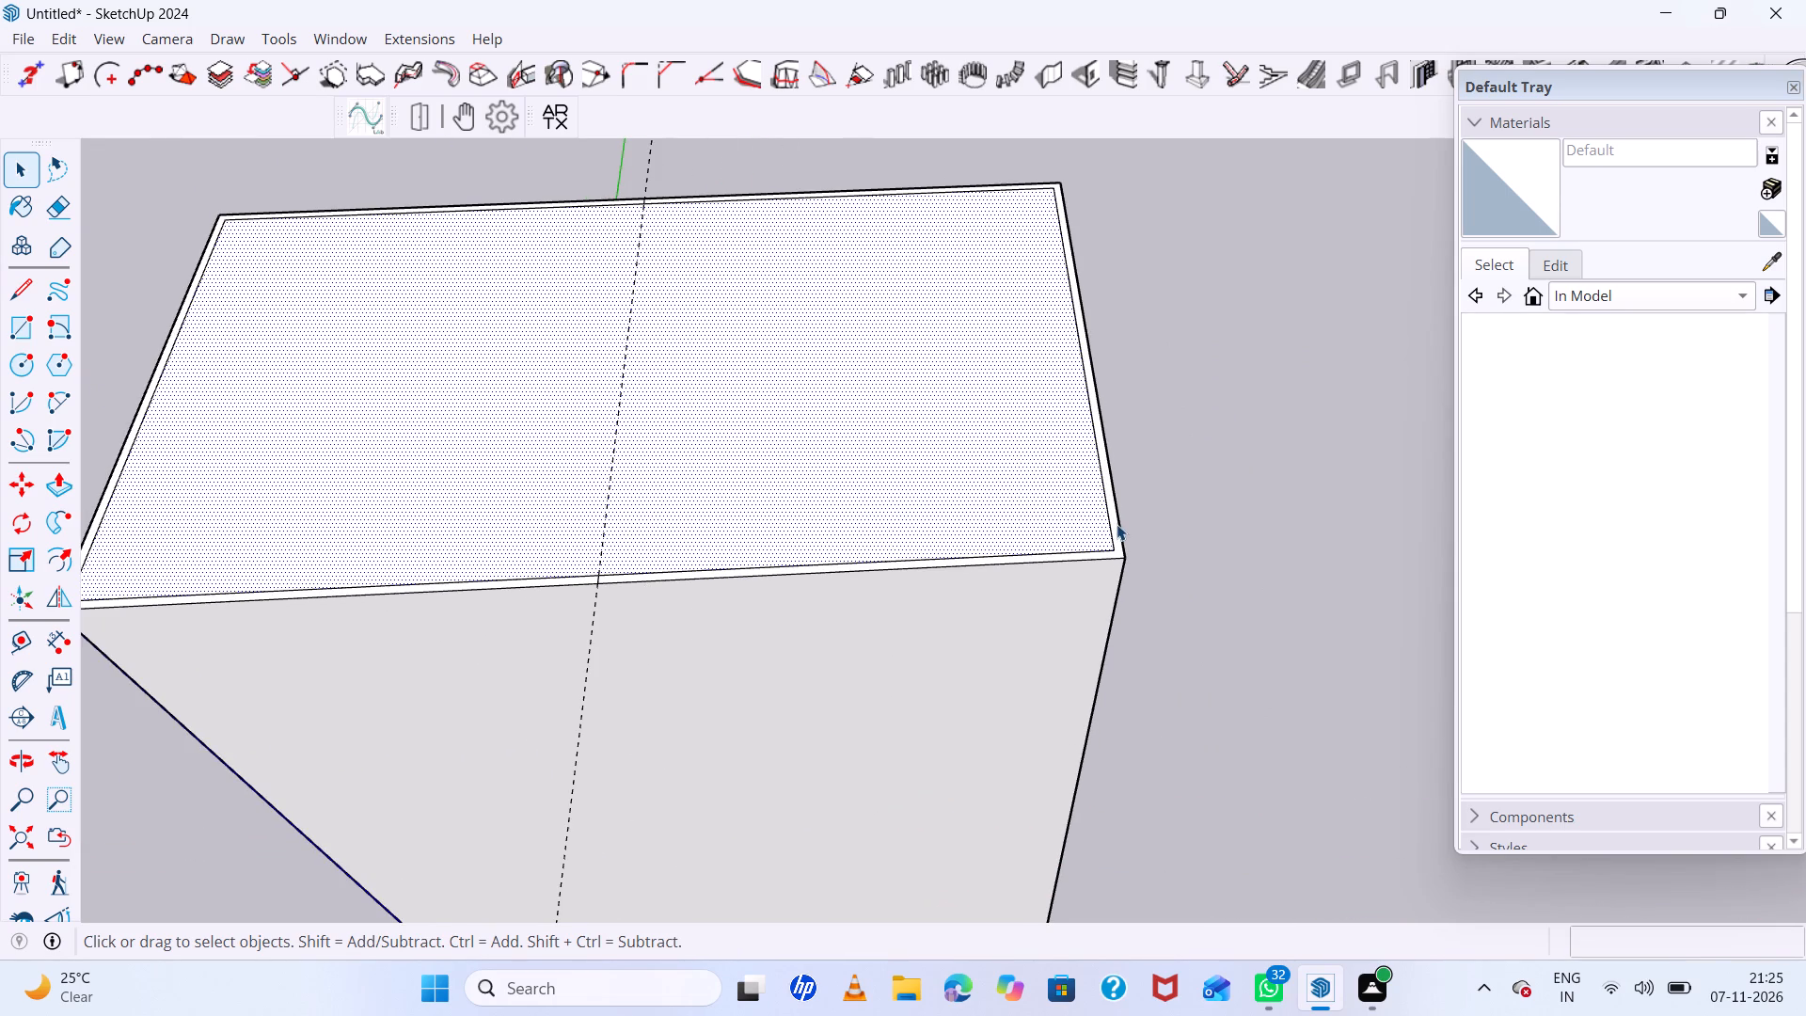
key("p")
Place a horizontal guide on the front face 5" above its bottom edge.
scroll(965, 409, "down", 6)
middle_click_drag(1133, 548, 1060, 256)
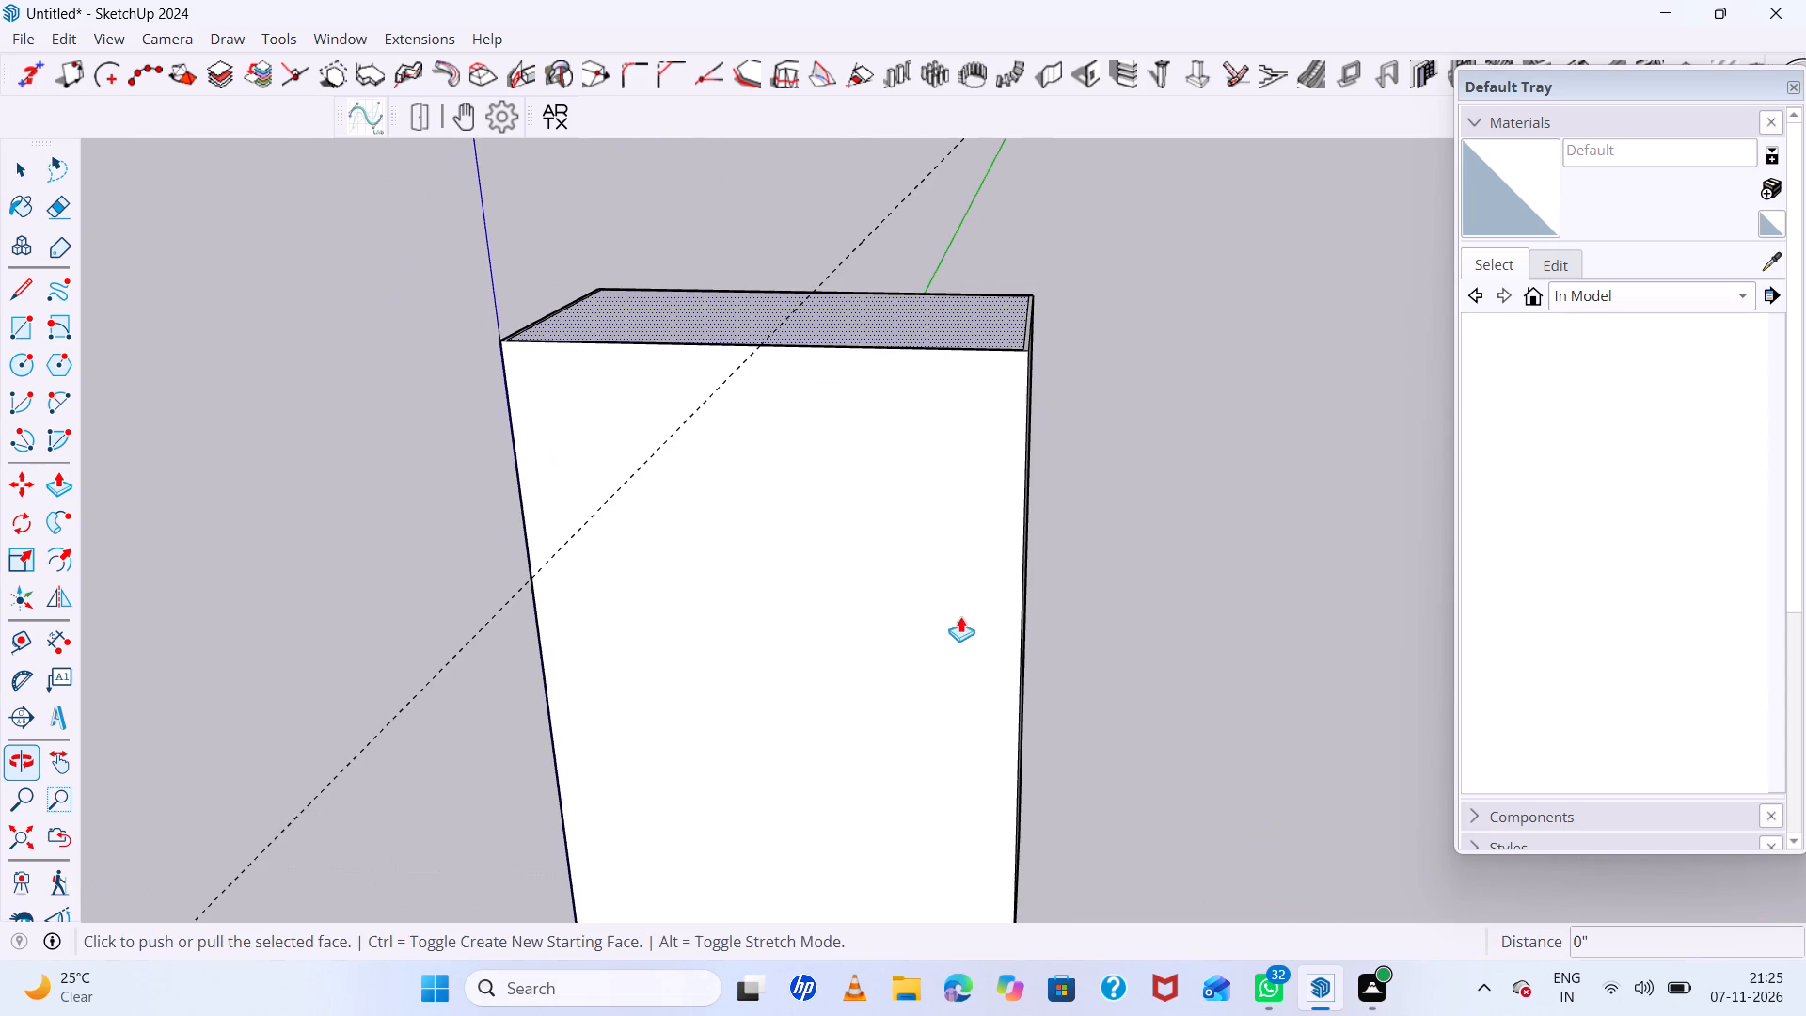
key("t")
scroll(708, 617, "down", 9)
scroll(814, 768, "up", 7)
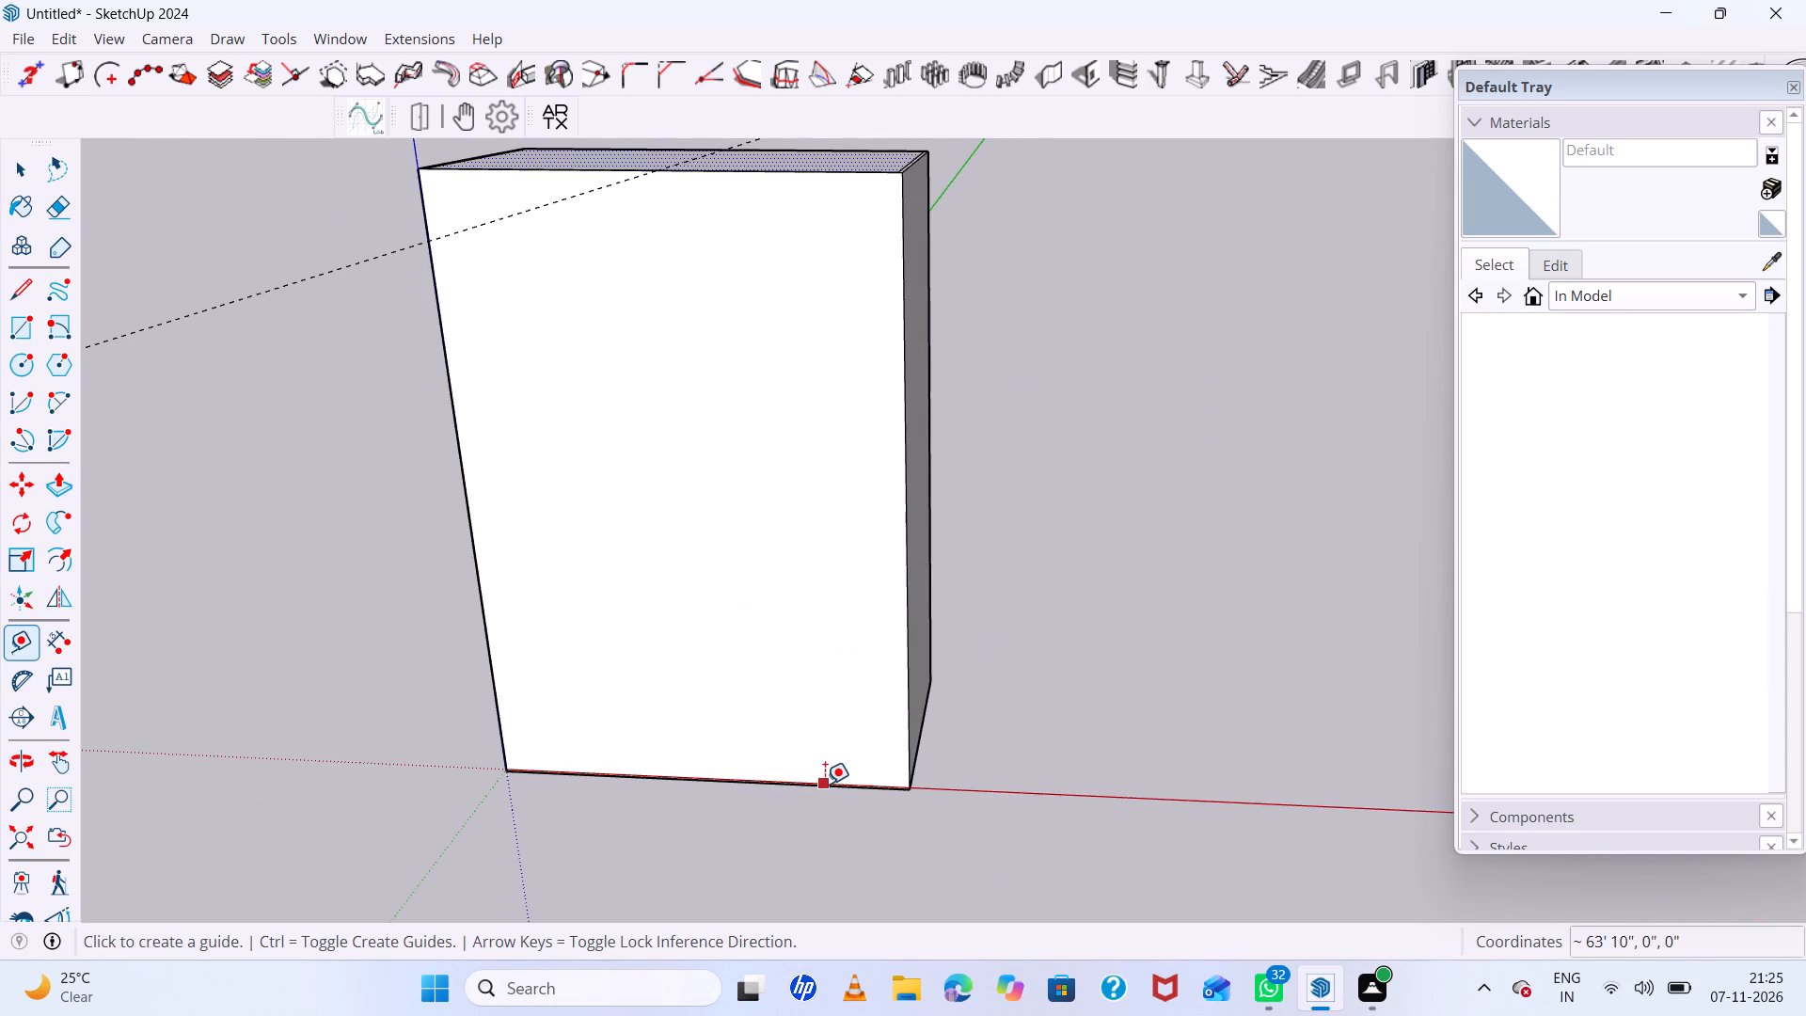
left_click(825, 784)
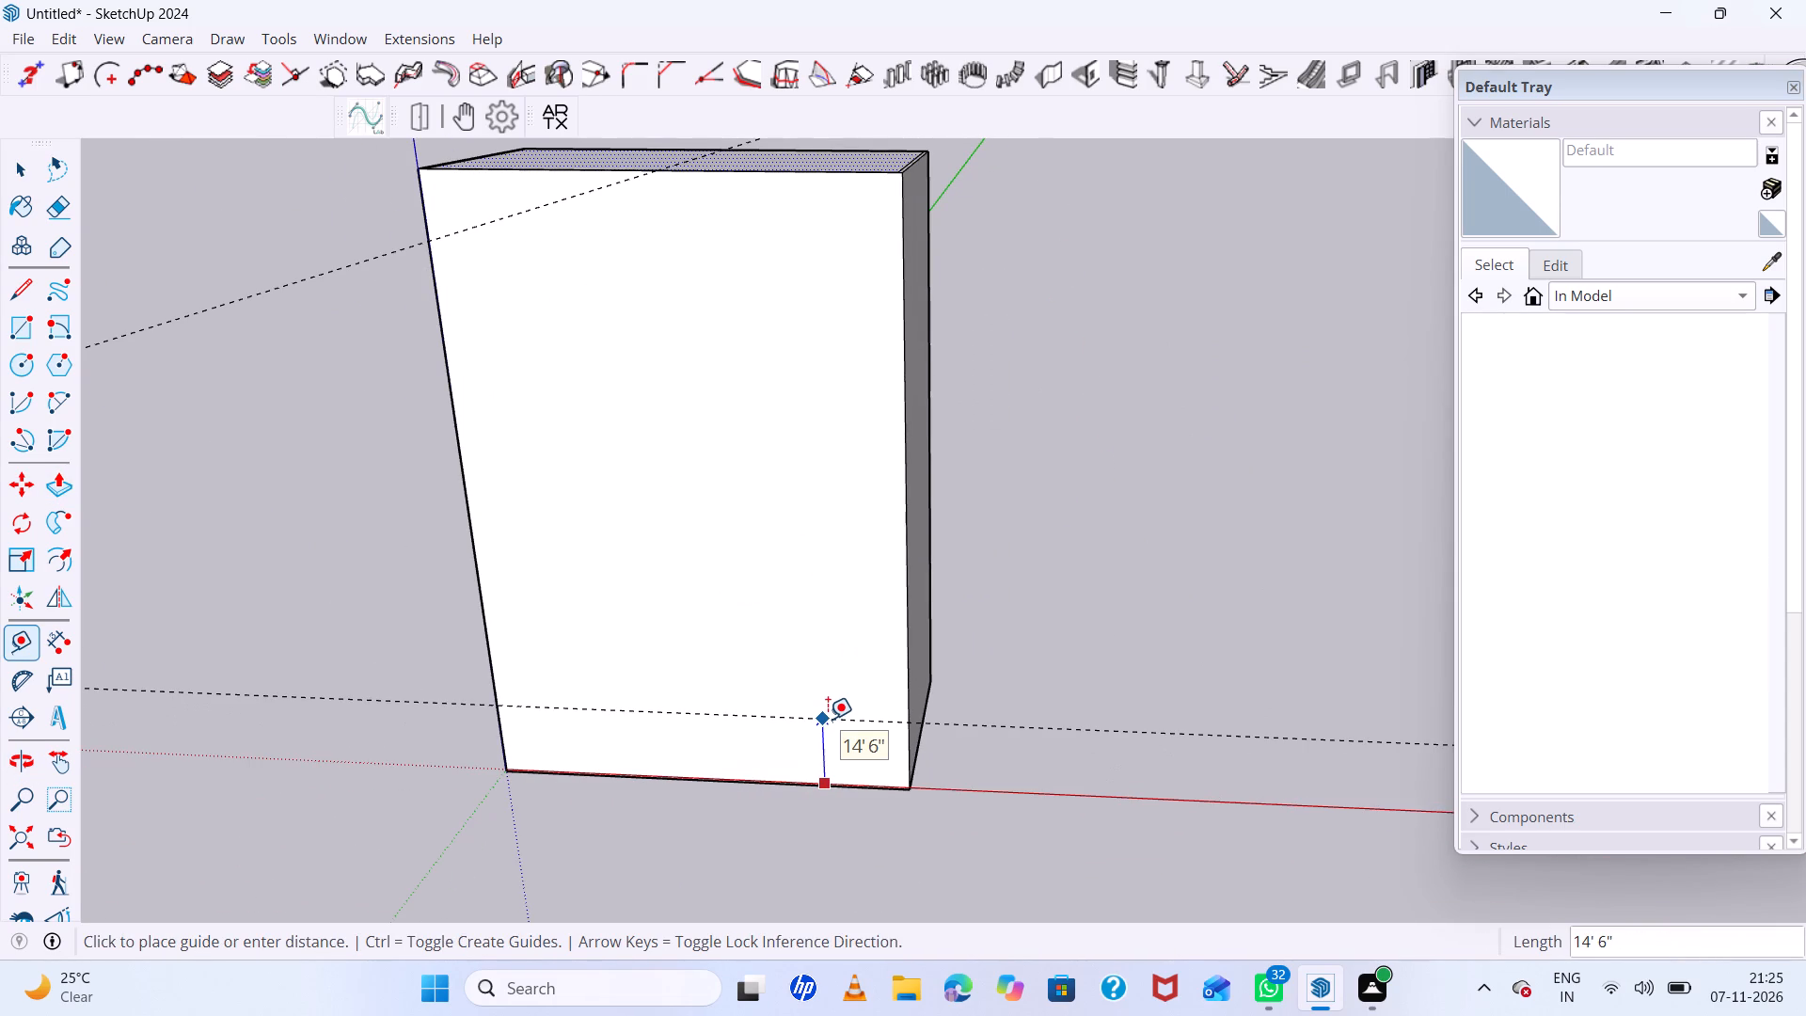
key("5")
key("Return")
scroll(818, 721, "down", 5)
middle_click_drag(823, 717, 850, 754)
key("space")
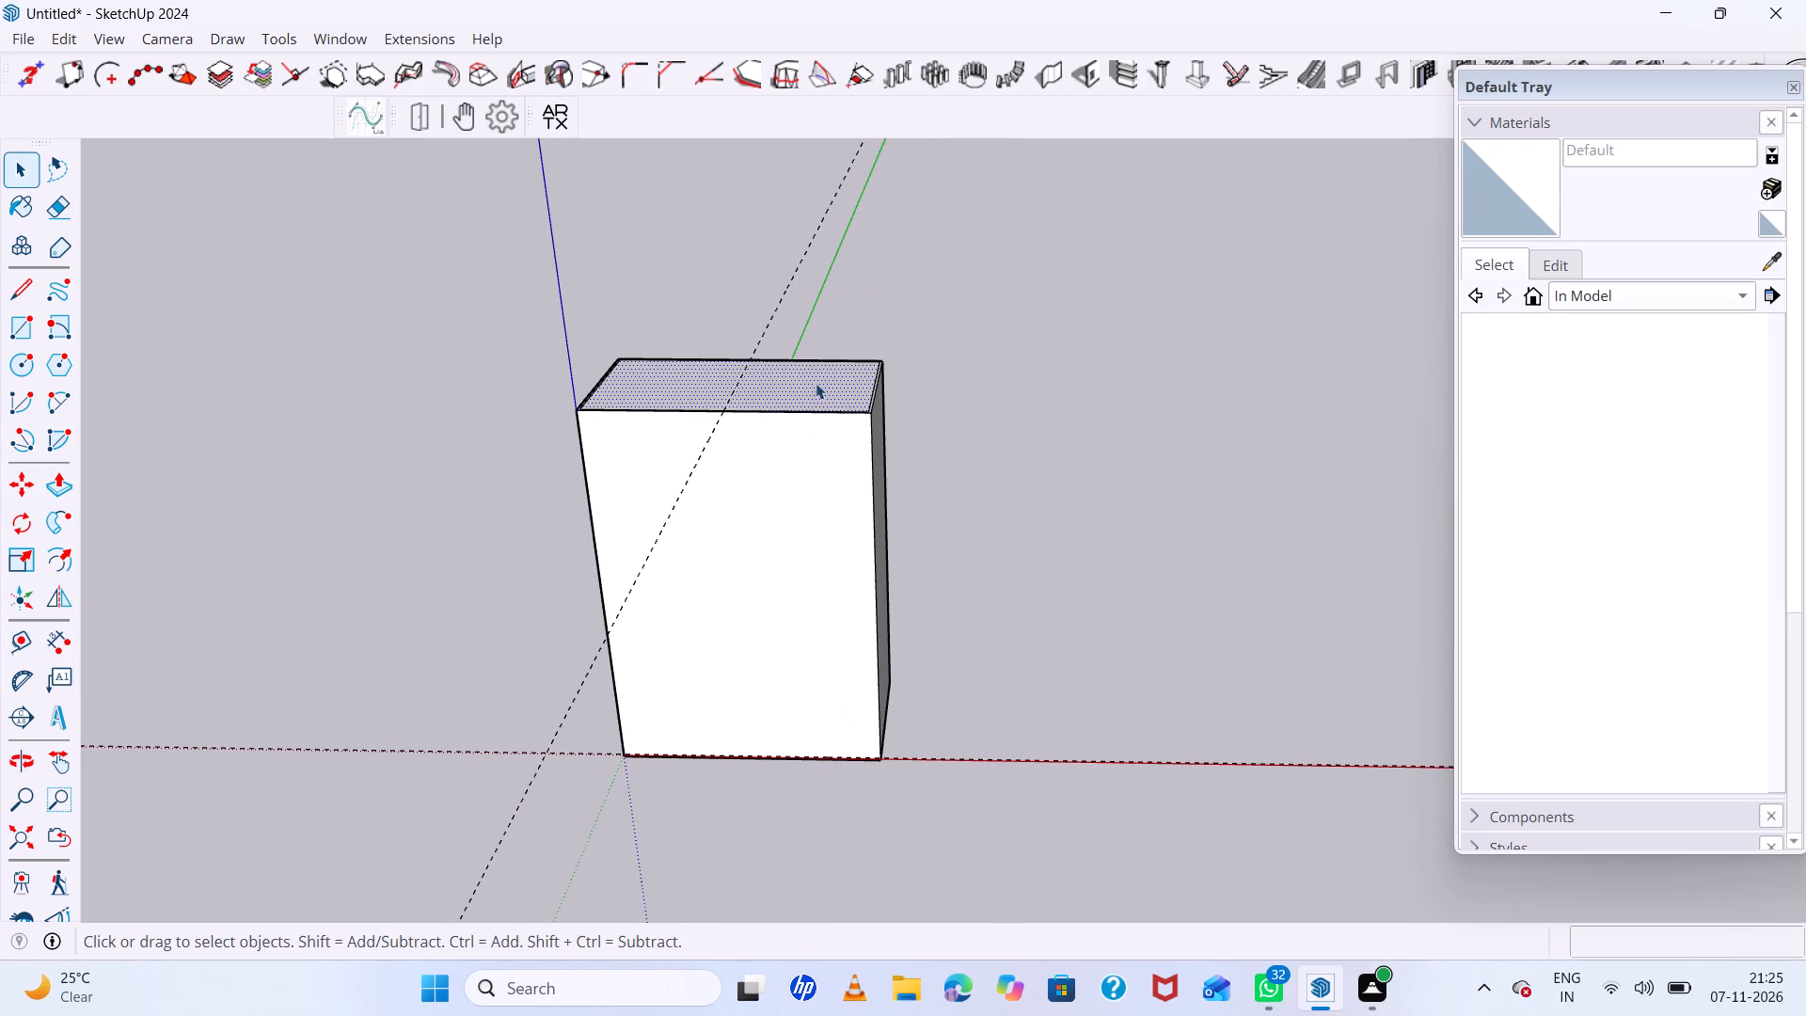
Push the inner top face down about 115' 4" to the bottom guide to hollow out the box.
left_click(812, 393)
key("p")
left_click(812, 393)
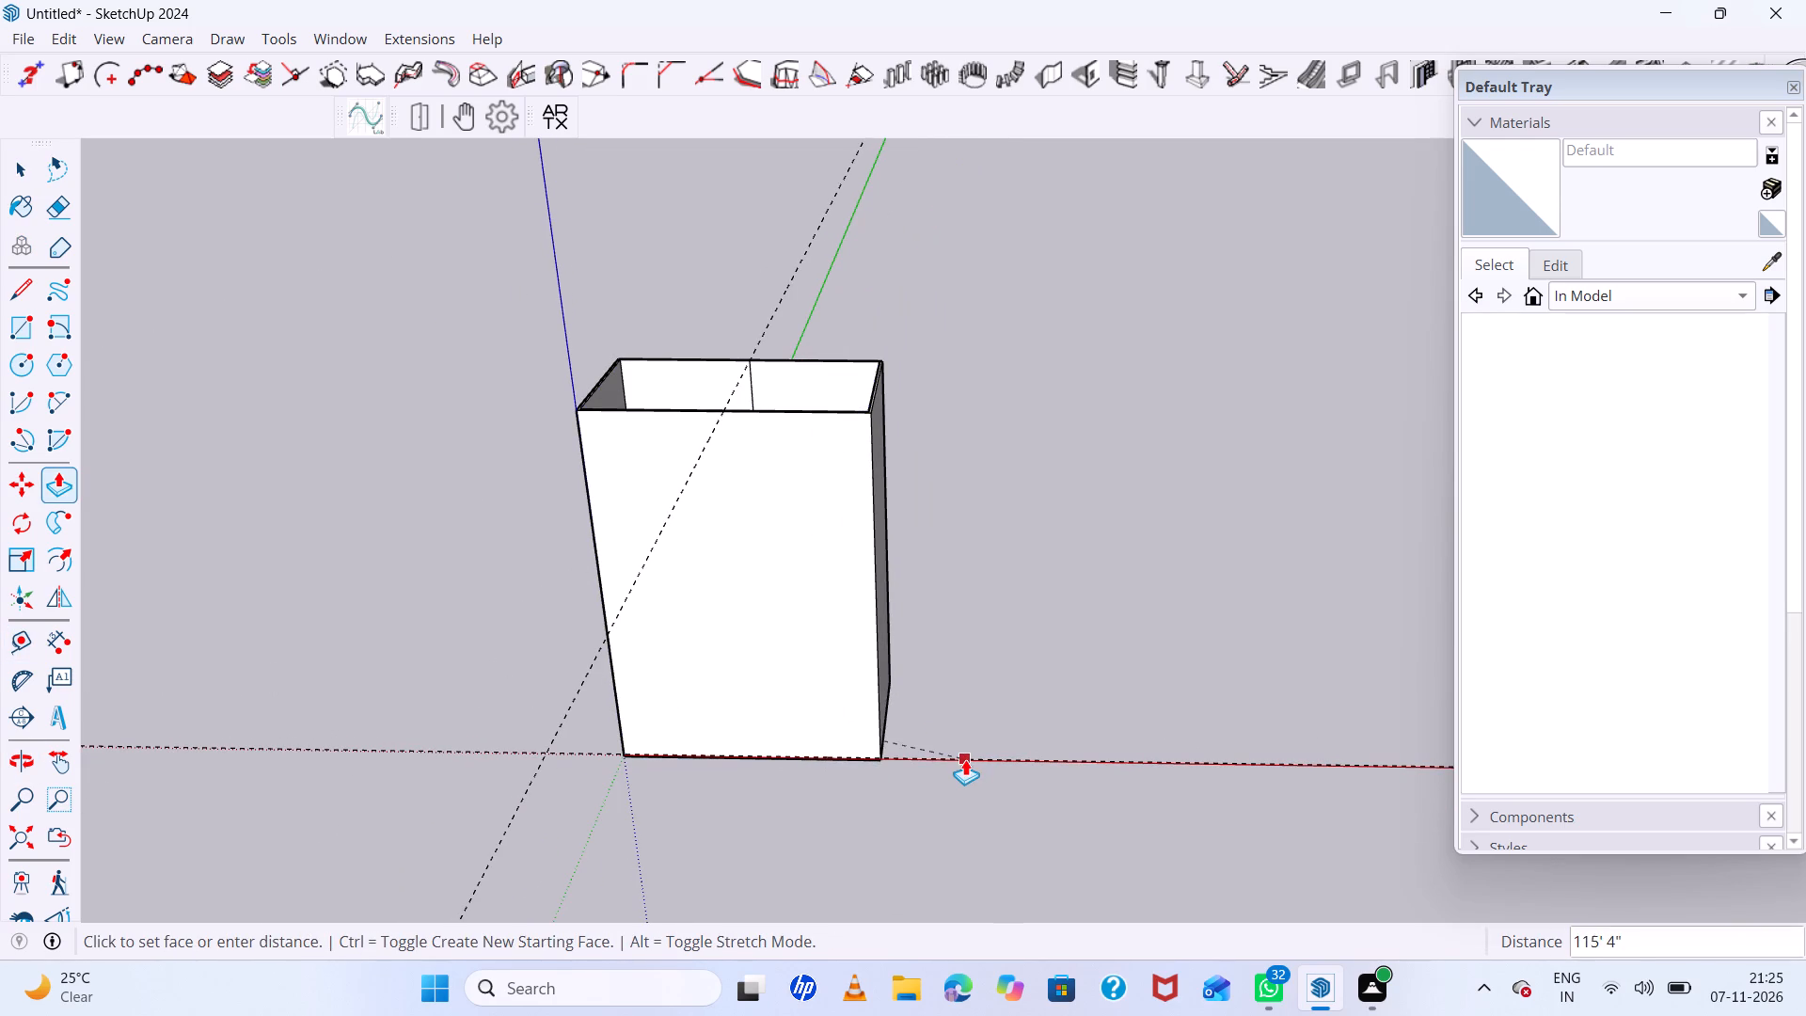
left_click(965, 759)
Push the half of the wall rim farther from the origin down about 29' 2" to make a stepped top.
middle_click_drag(864, 611, 985, 829)
scroll(832, 498, "up", 6)
scroll(922, 465, "up", 4)
key("space")
left_click(997, 523)
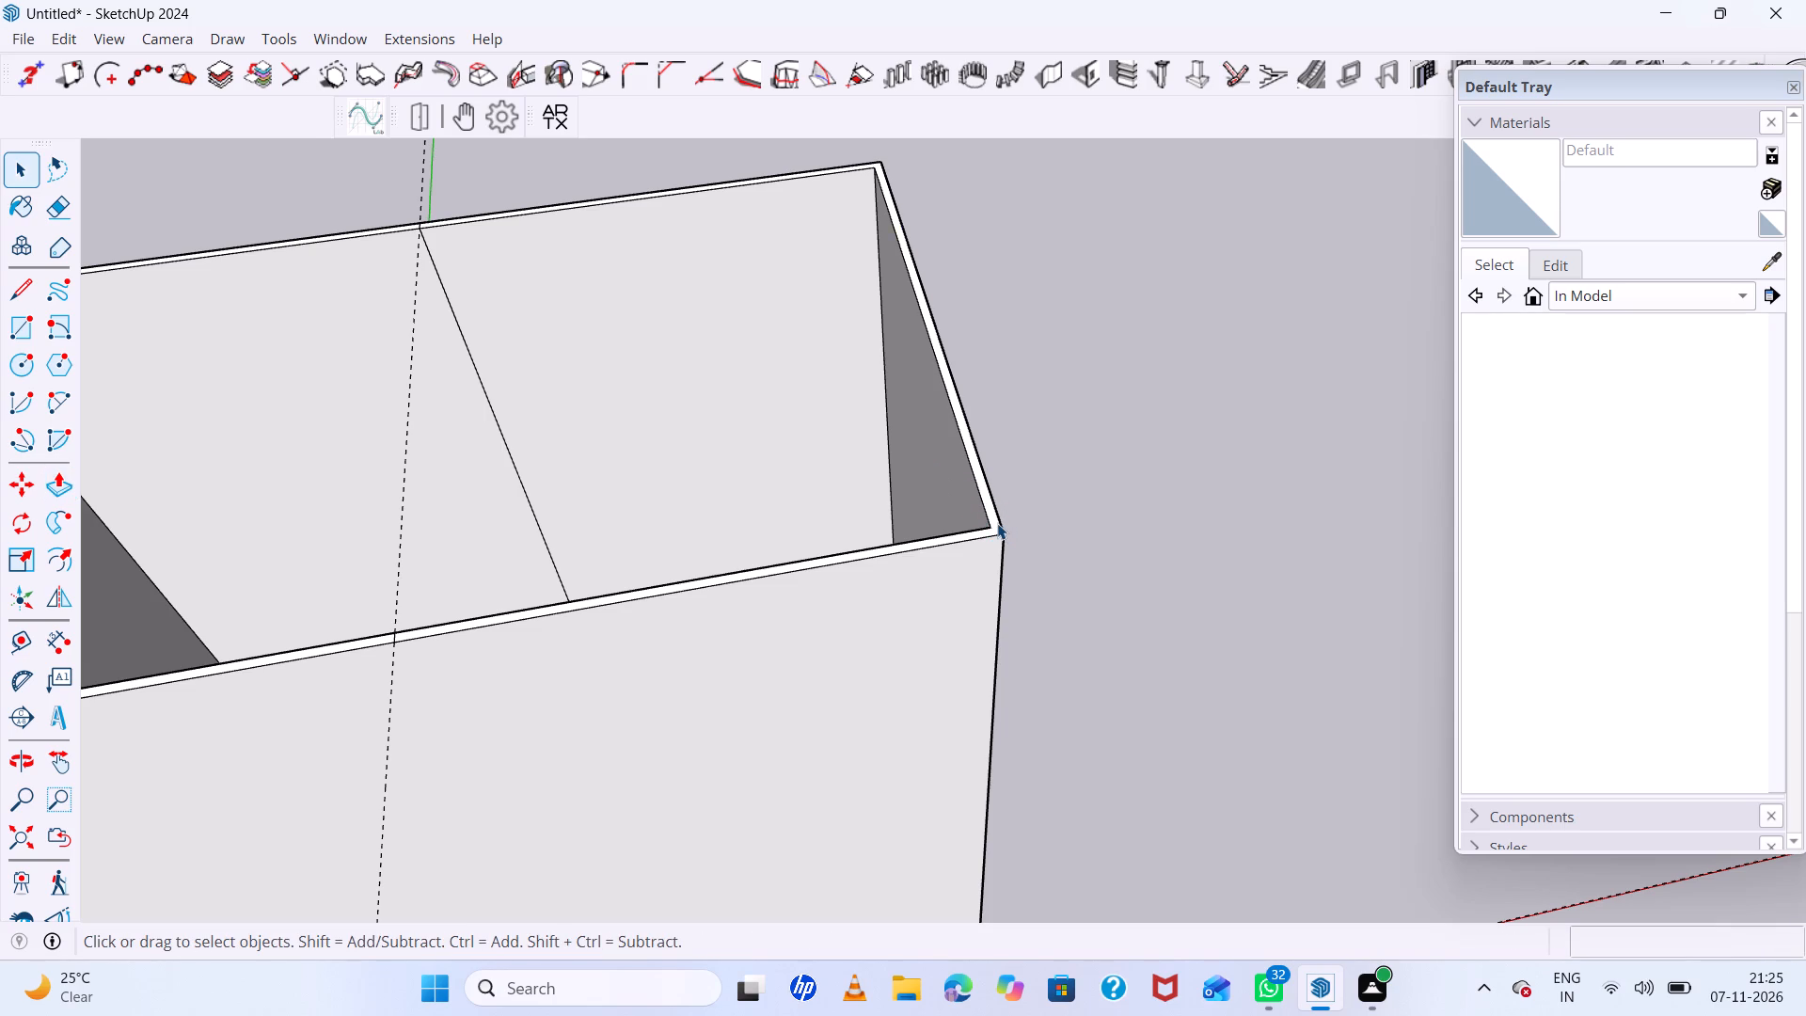
left_click(992, 528)
left_click(992, 528)
scroll(992, 528, "up", 6)
left_click(1000, 523)
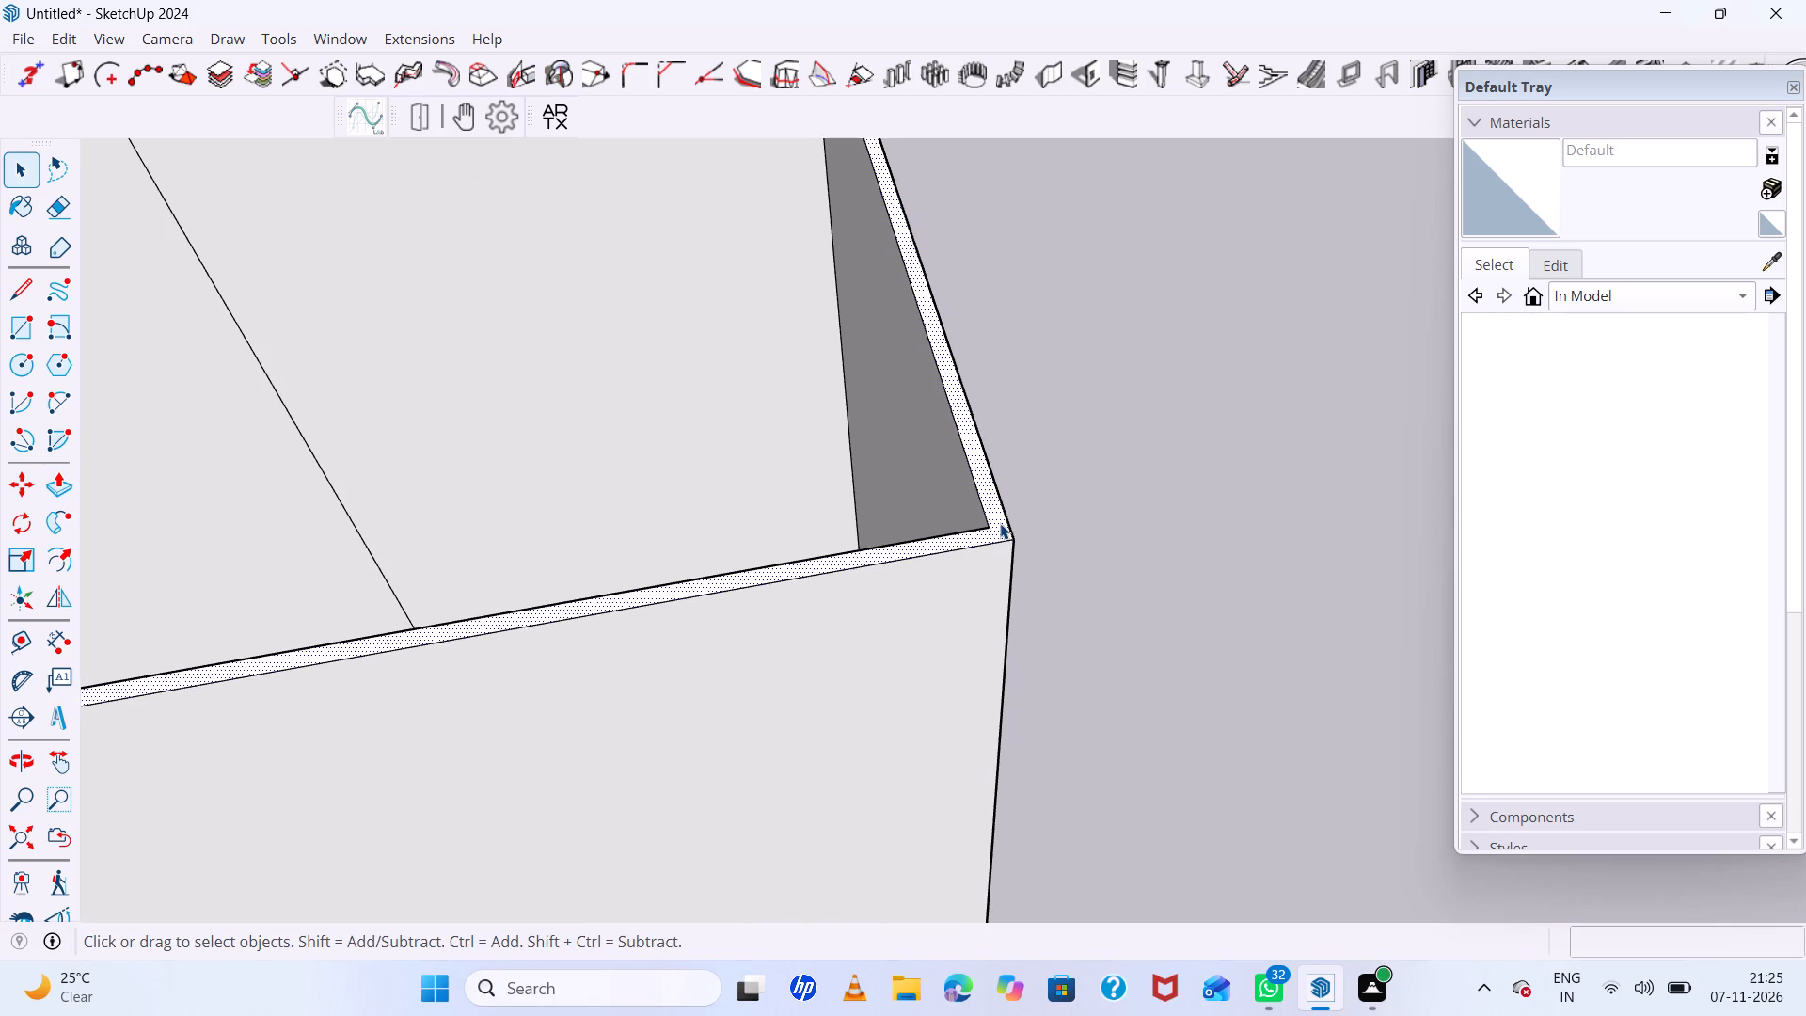
key("p")
left_click(1000, 523)
scroll(1036, 678, "down", 7)
middle_click_drag(1024, 682, 925, 286)
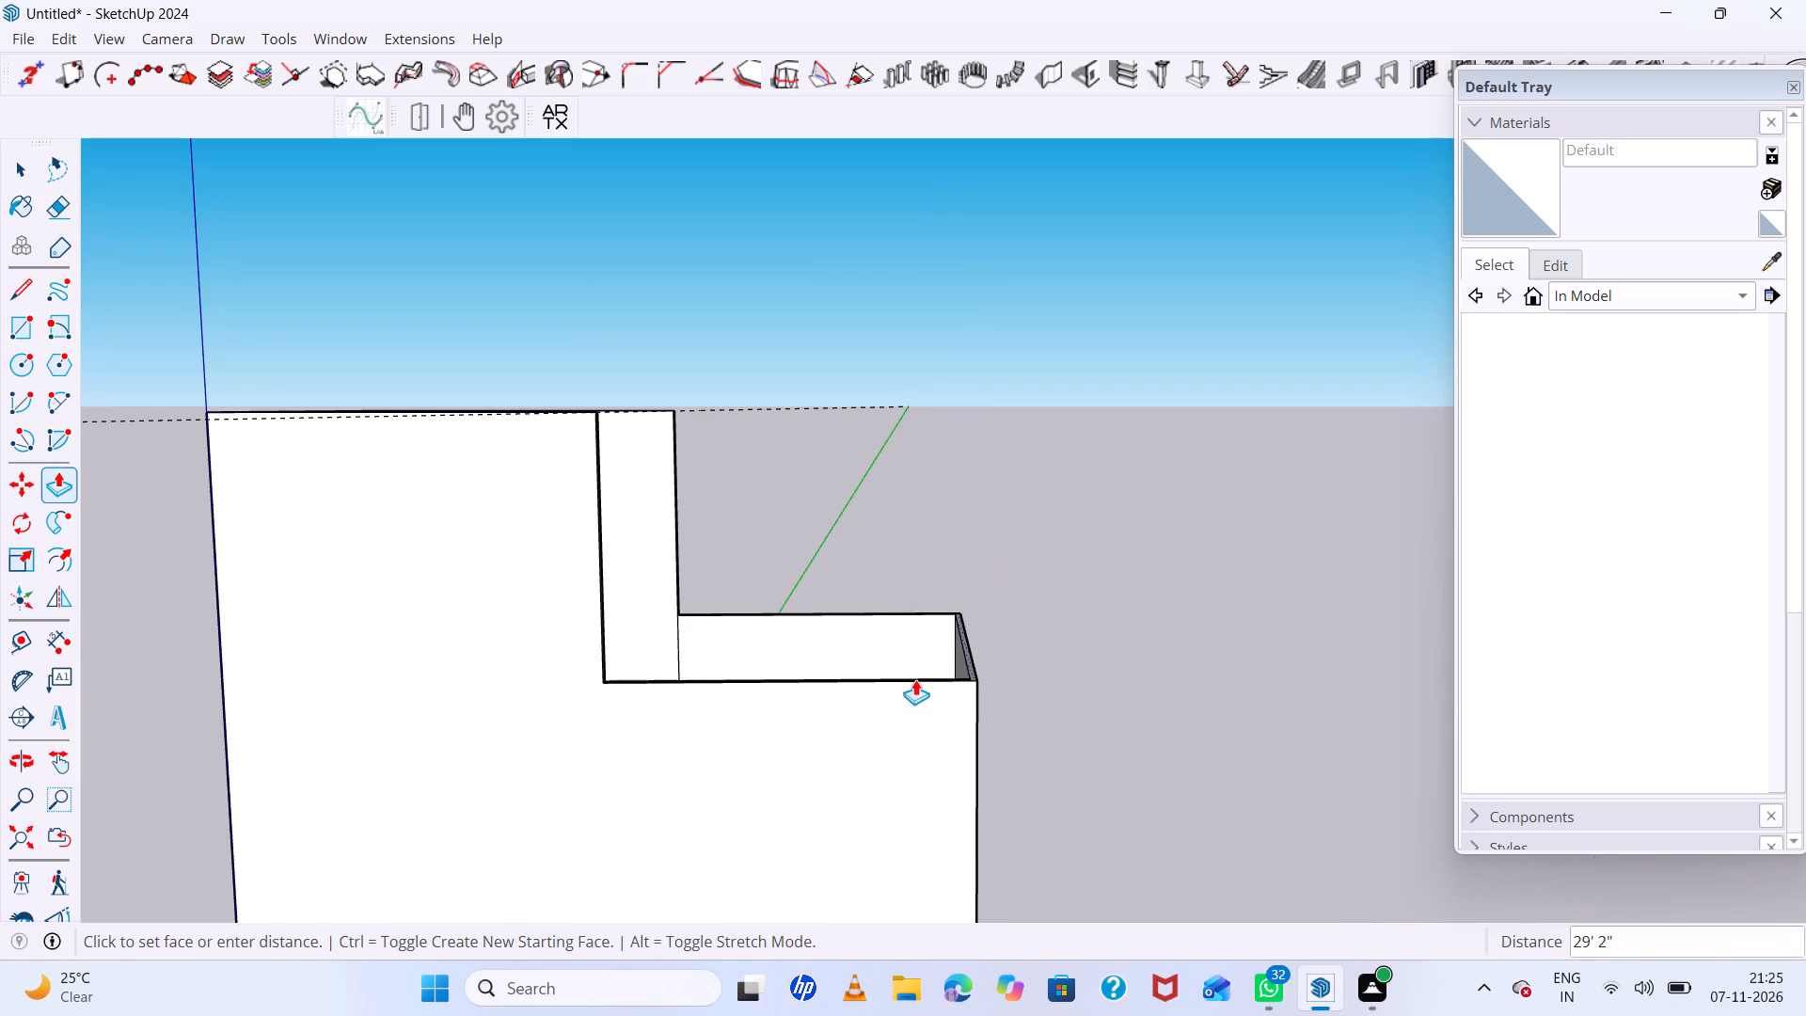
left_click(915, 679)
Delete the vertical dividing edge on the inner rear wall.
scroll(912, 407, "down", 13)
middle_click_drag(966, 522, 955, 619)
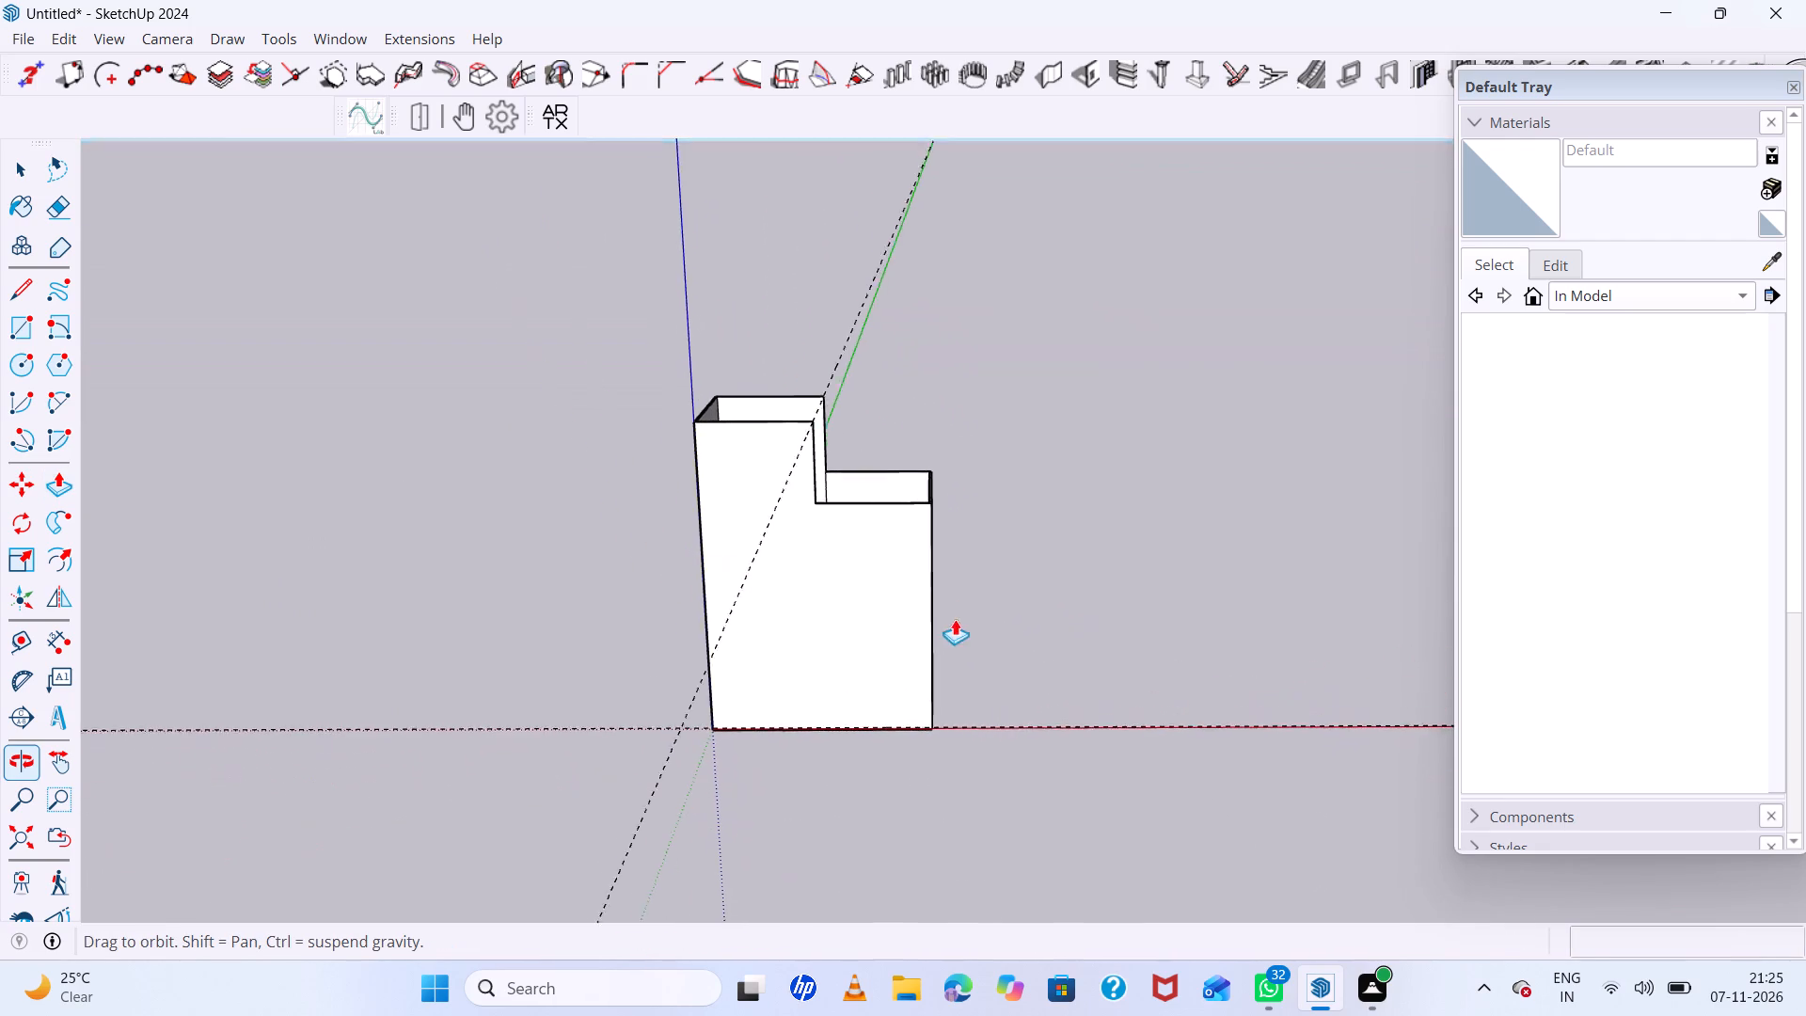
middle_click_drag(955, 619, 955, 622)
scroll(884, 409, "up", 5)
key("space")
left_click(1008, 407)
scroll(757, 547, "up", 6)
left_click(822, 522)
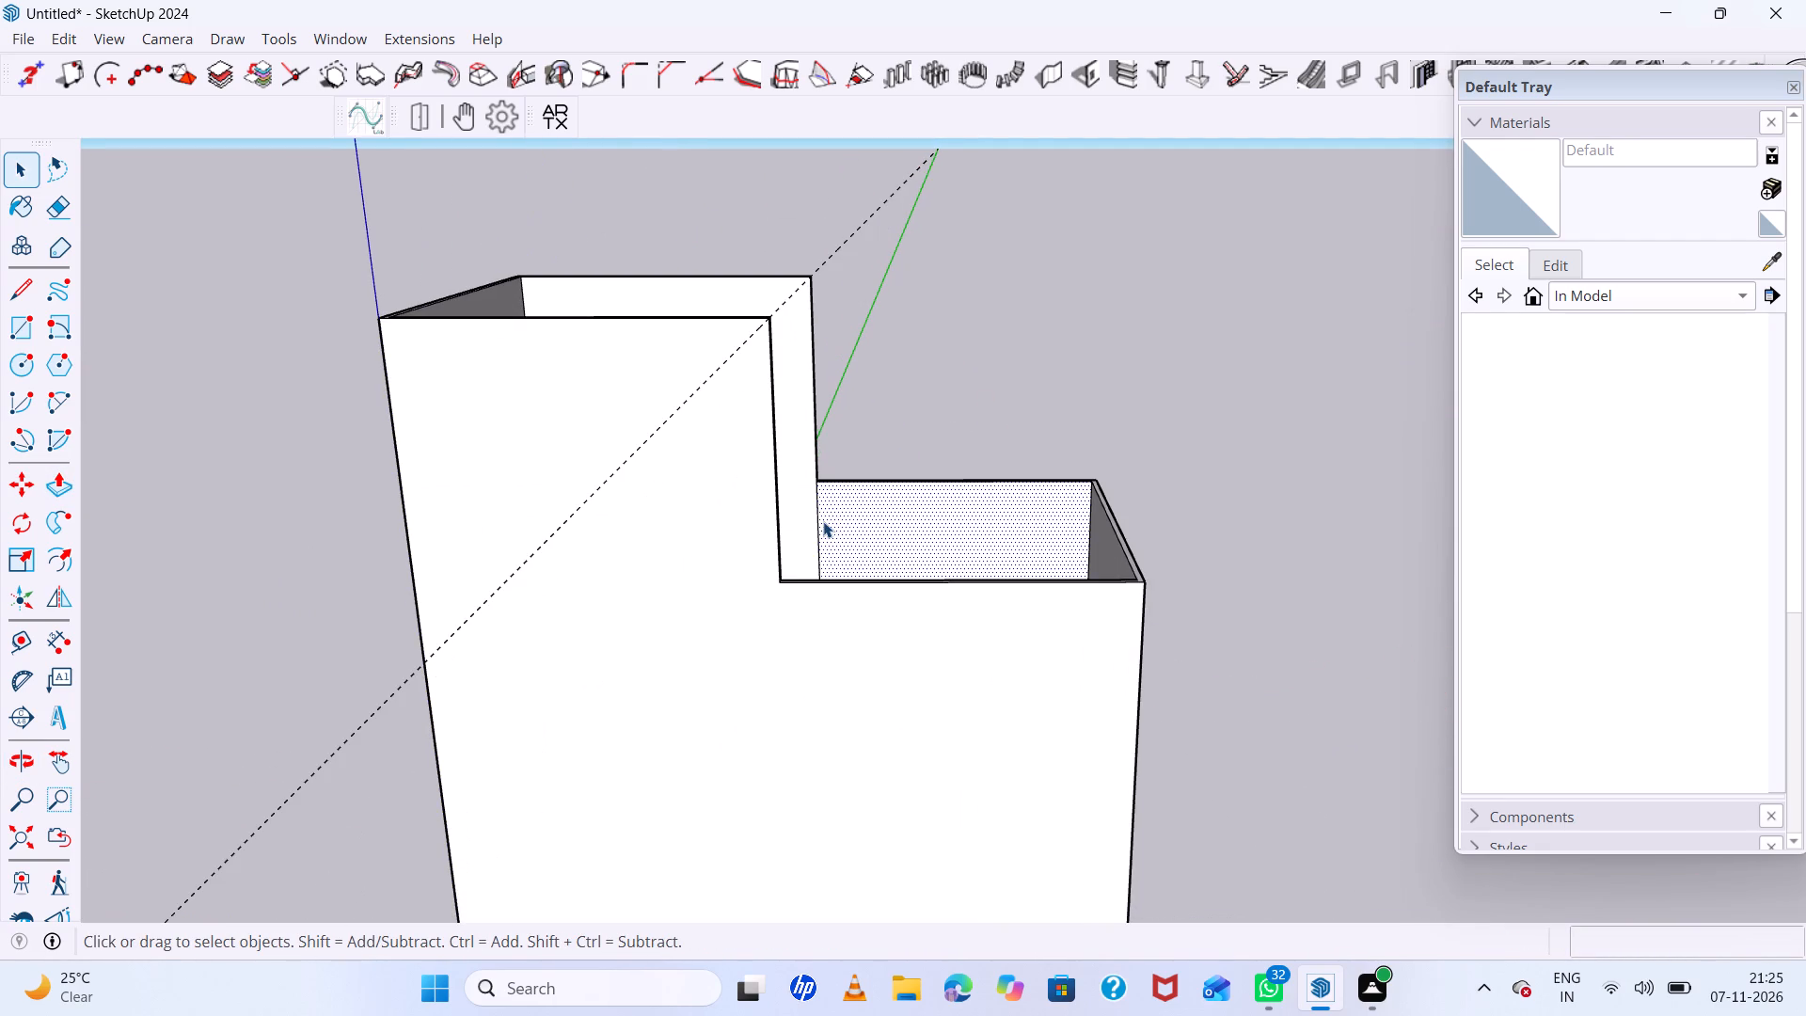
left_click(819, 533)
key("Delete")
Delete the leftover vertical dividing edge on the inner front wall below the step.
scroll(1498, 603, "down", 6)
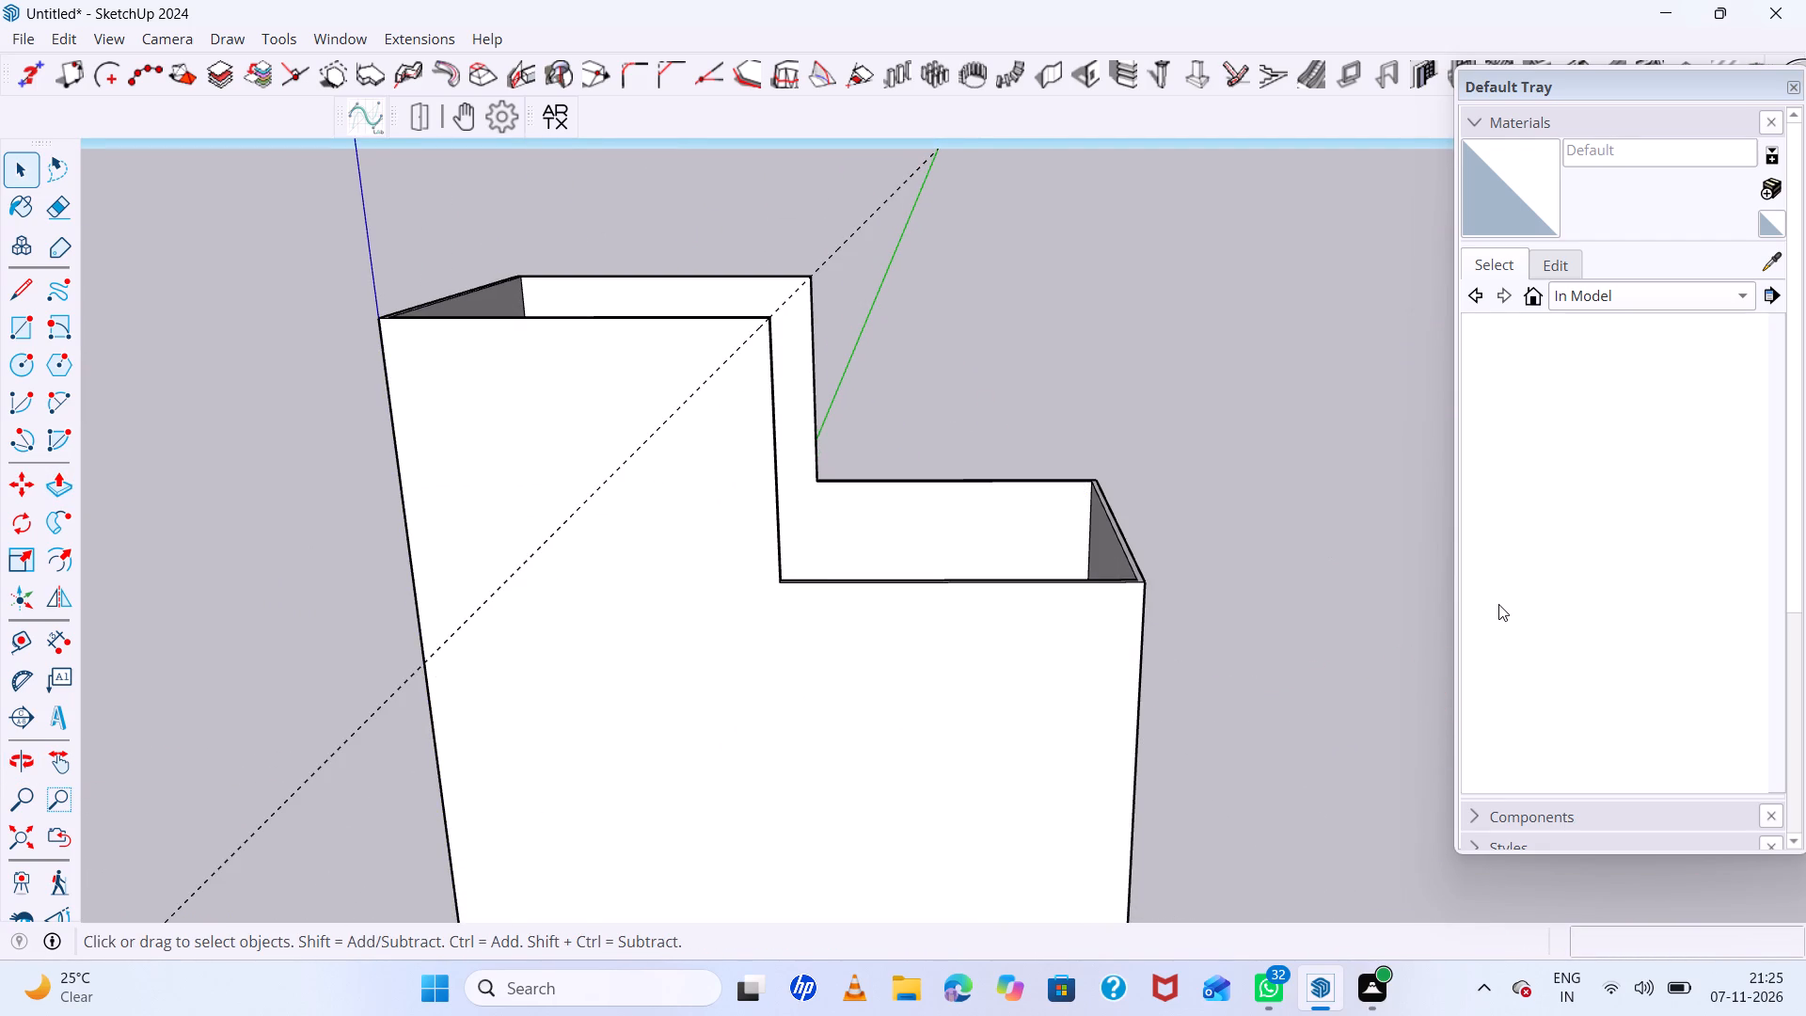
middle_click_drag(1125, 538, 0, 536)
scroll(796, 462, "up", 5)
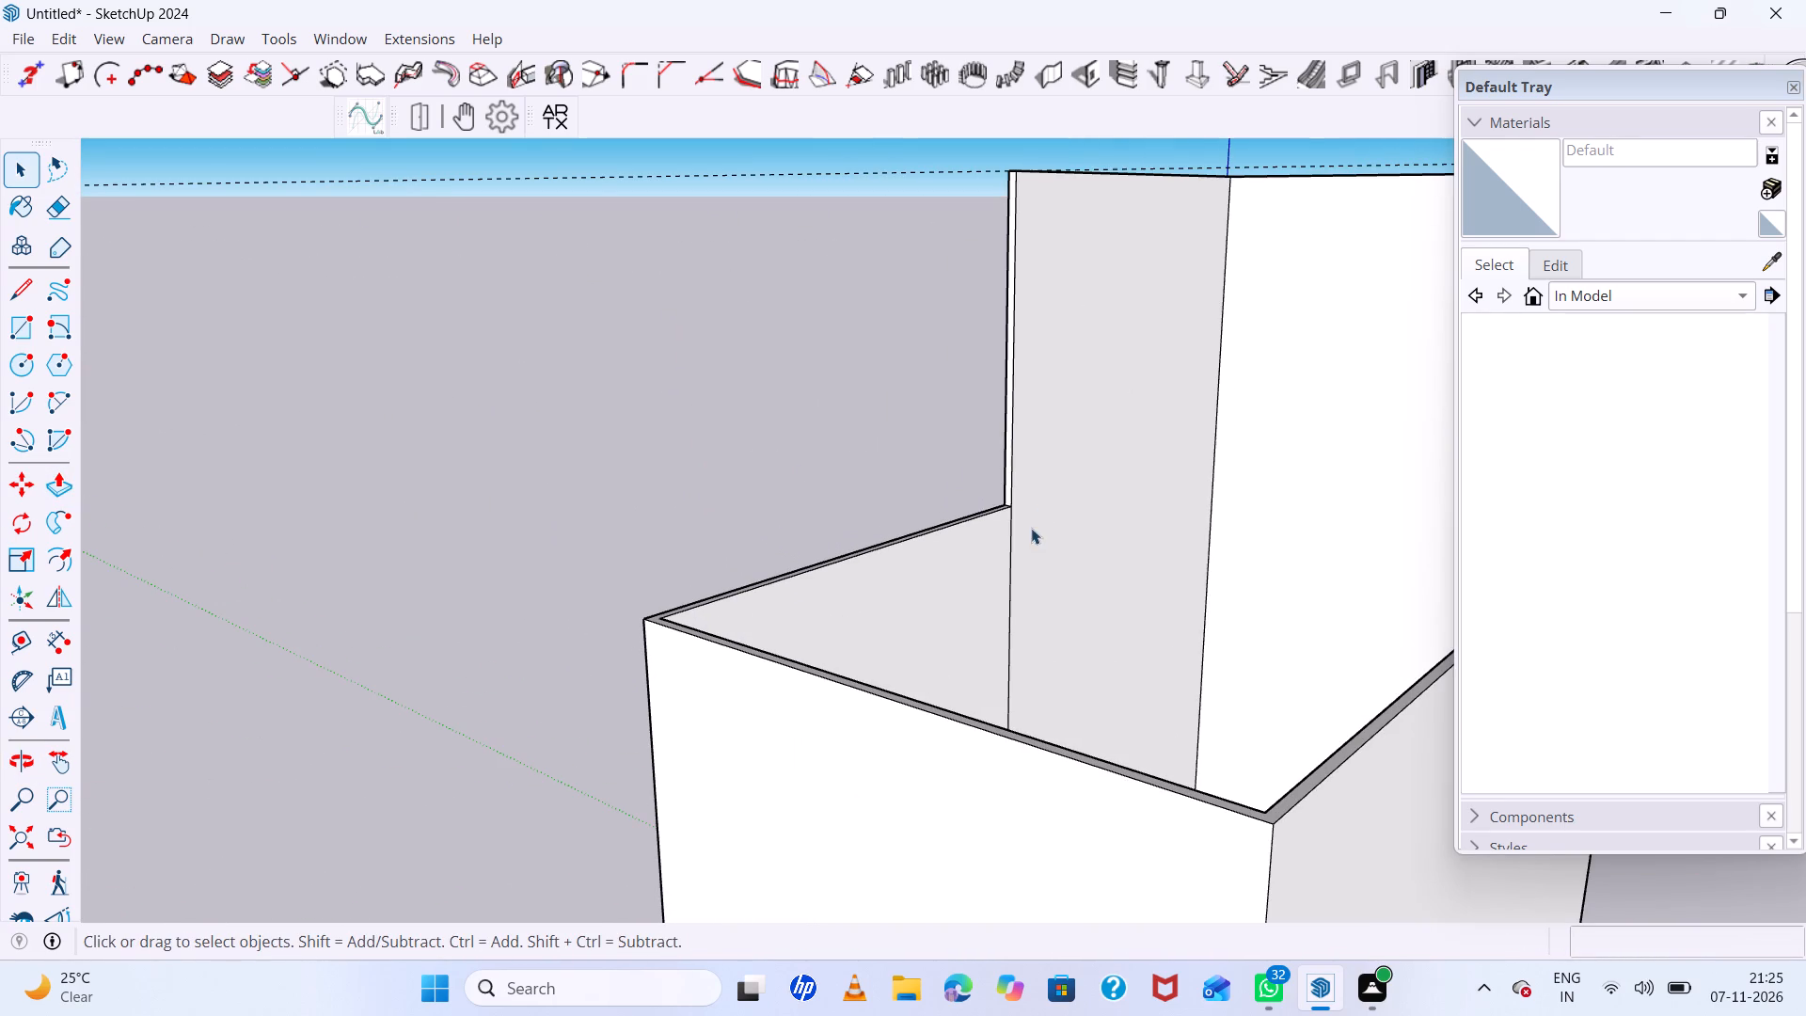
left_click(1011, 557)
key("Delete")
scroll(1018, 550, "down", 12)
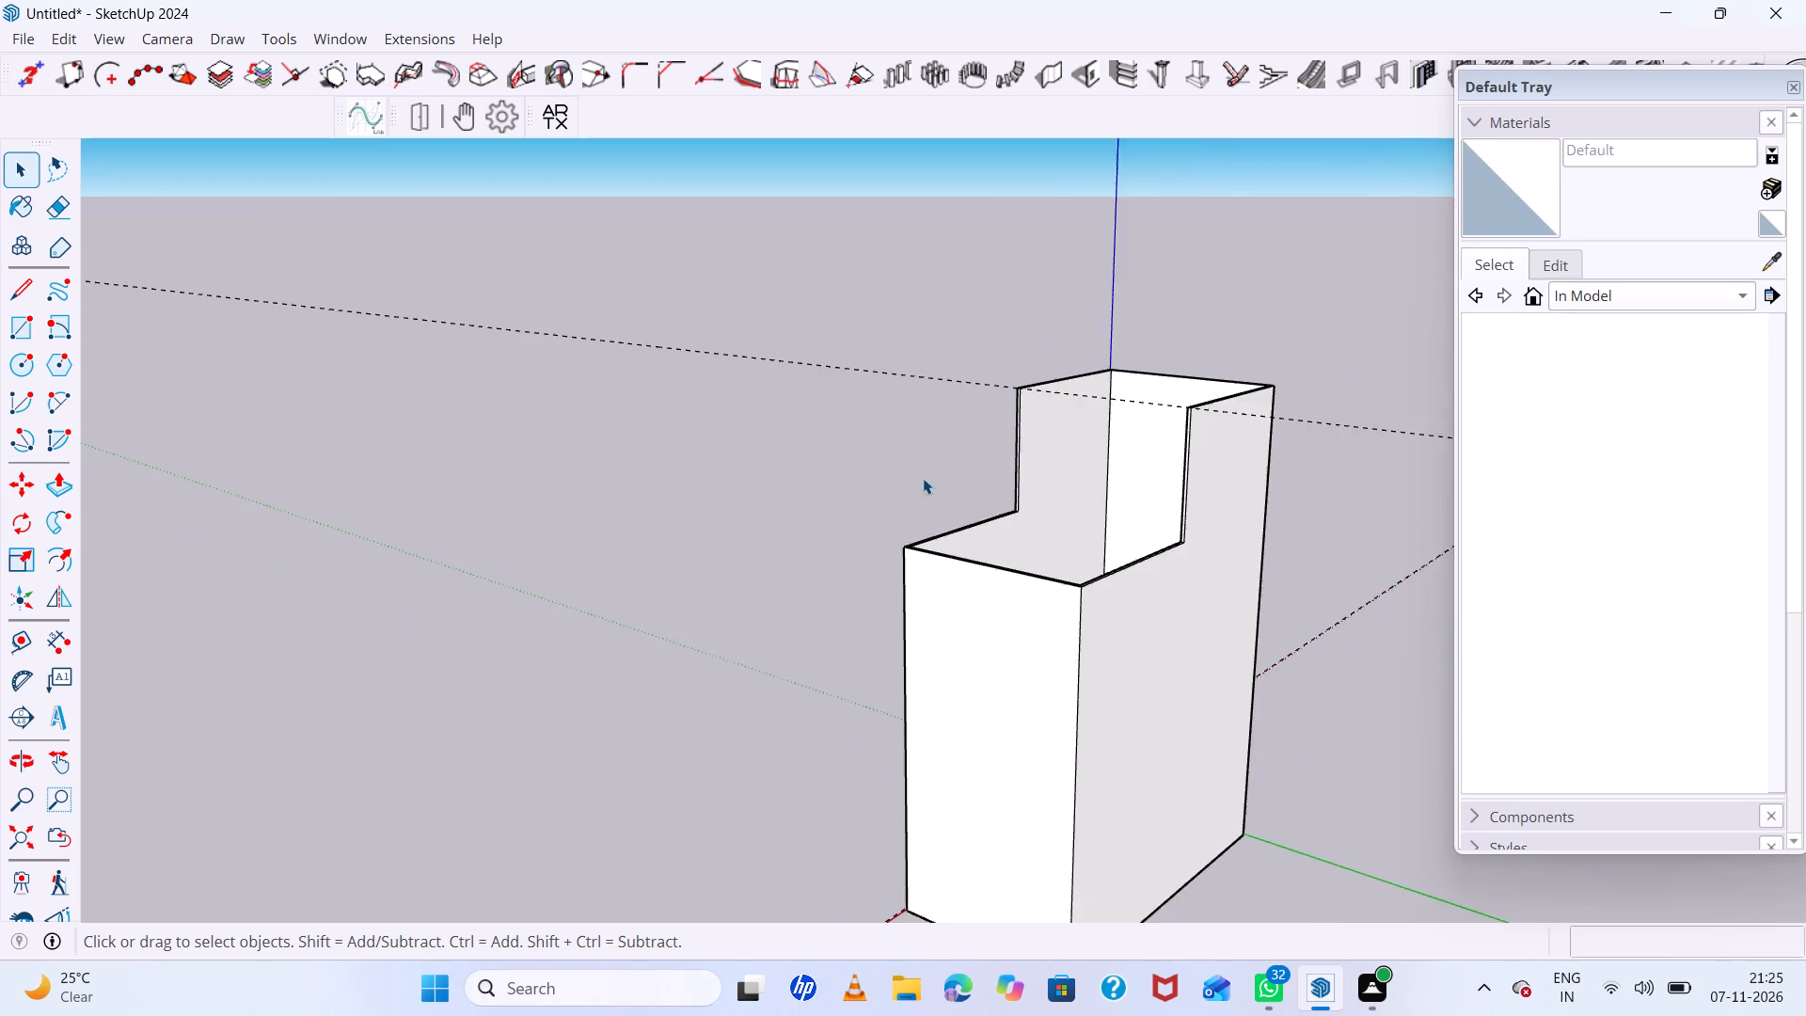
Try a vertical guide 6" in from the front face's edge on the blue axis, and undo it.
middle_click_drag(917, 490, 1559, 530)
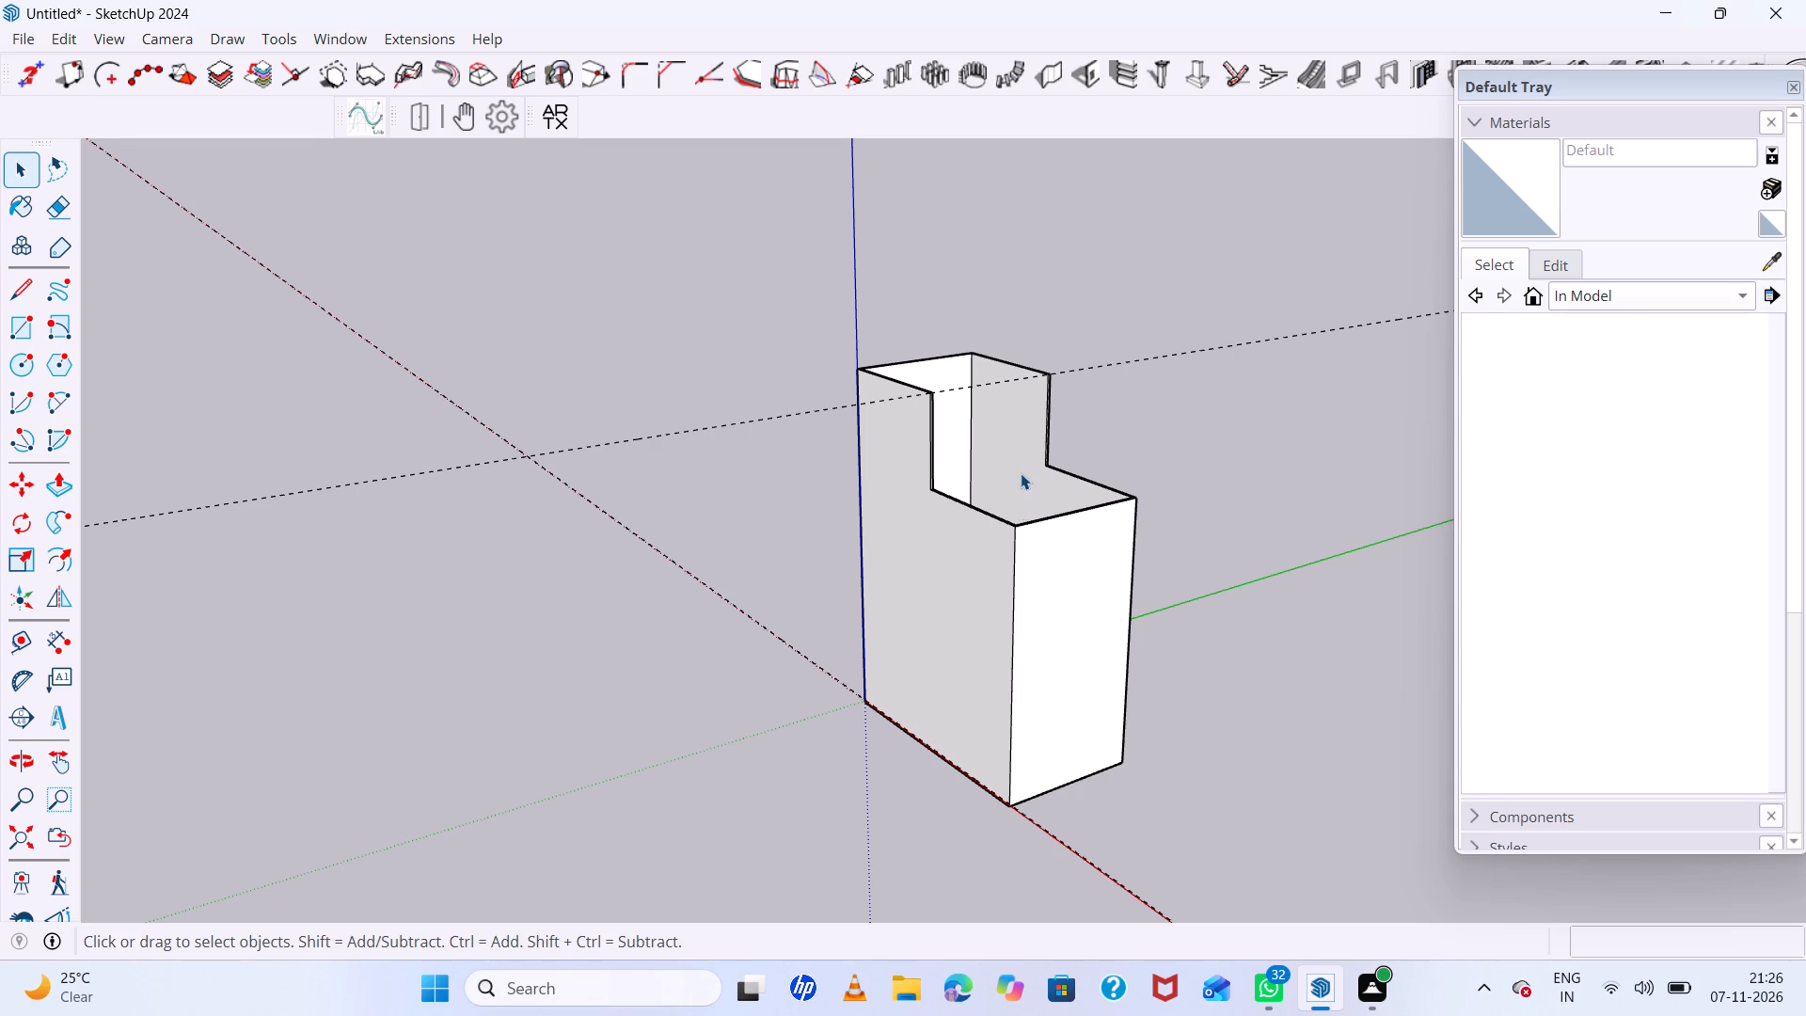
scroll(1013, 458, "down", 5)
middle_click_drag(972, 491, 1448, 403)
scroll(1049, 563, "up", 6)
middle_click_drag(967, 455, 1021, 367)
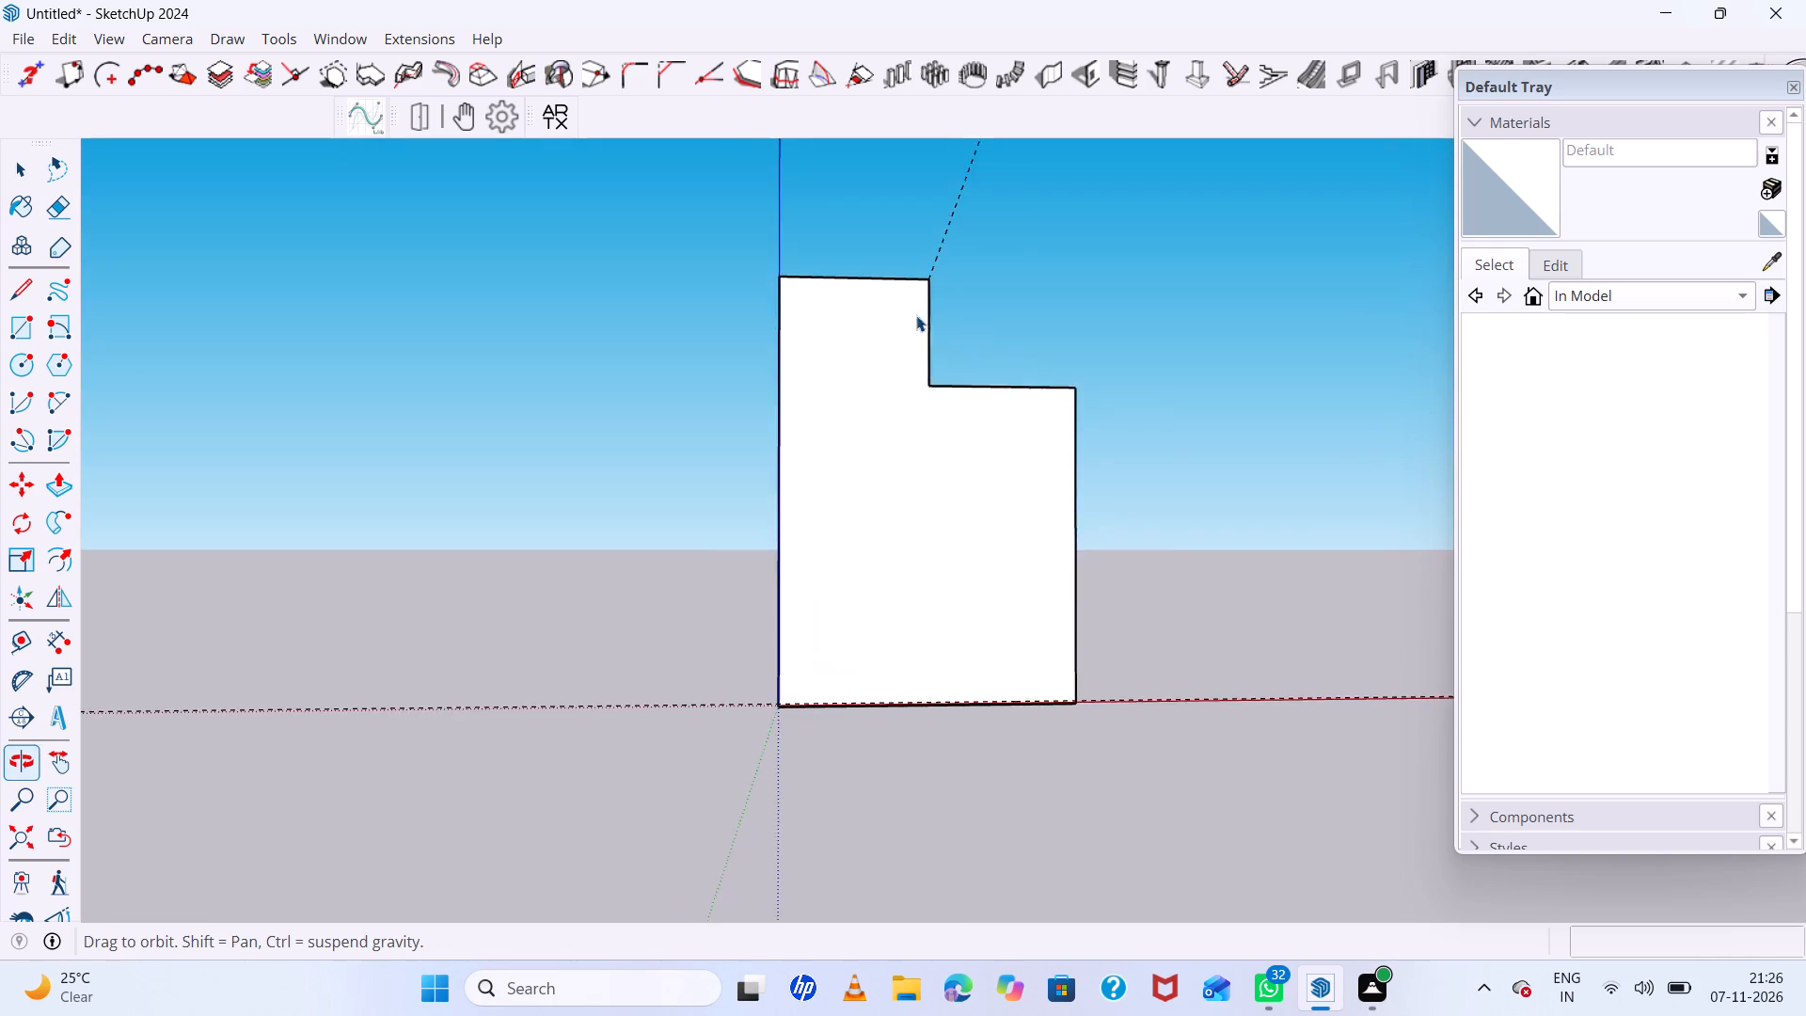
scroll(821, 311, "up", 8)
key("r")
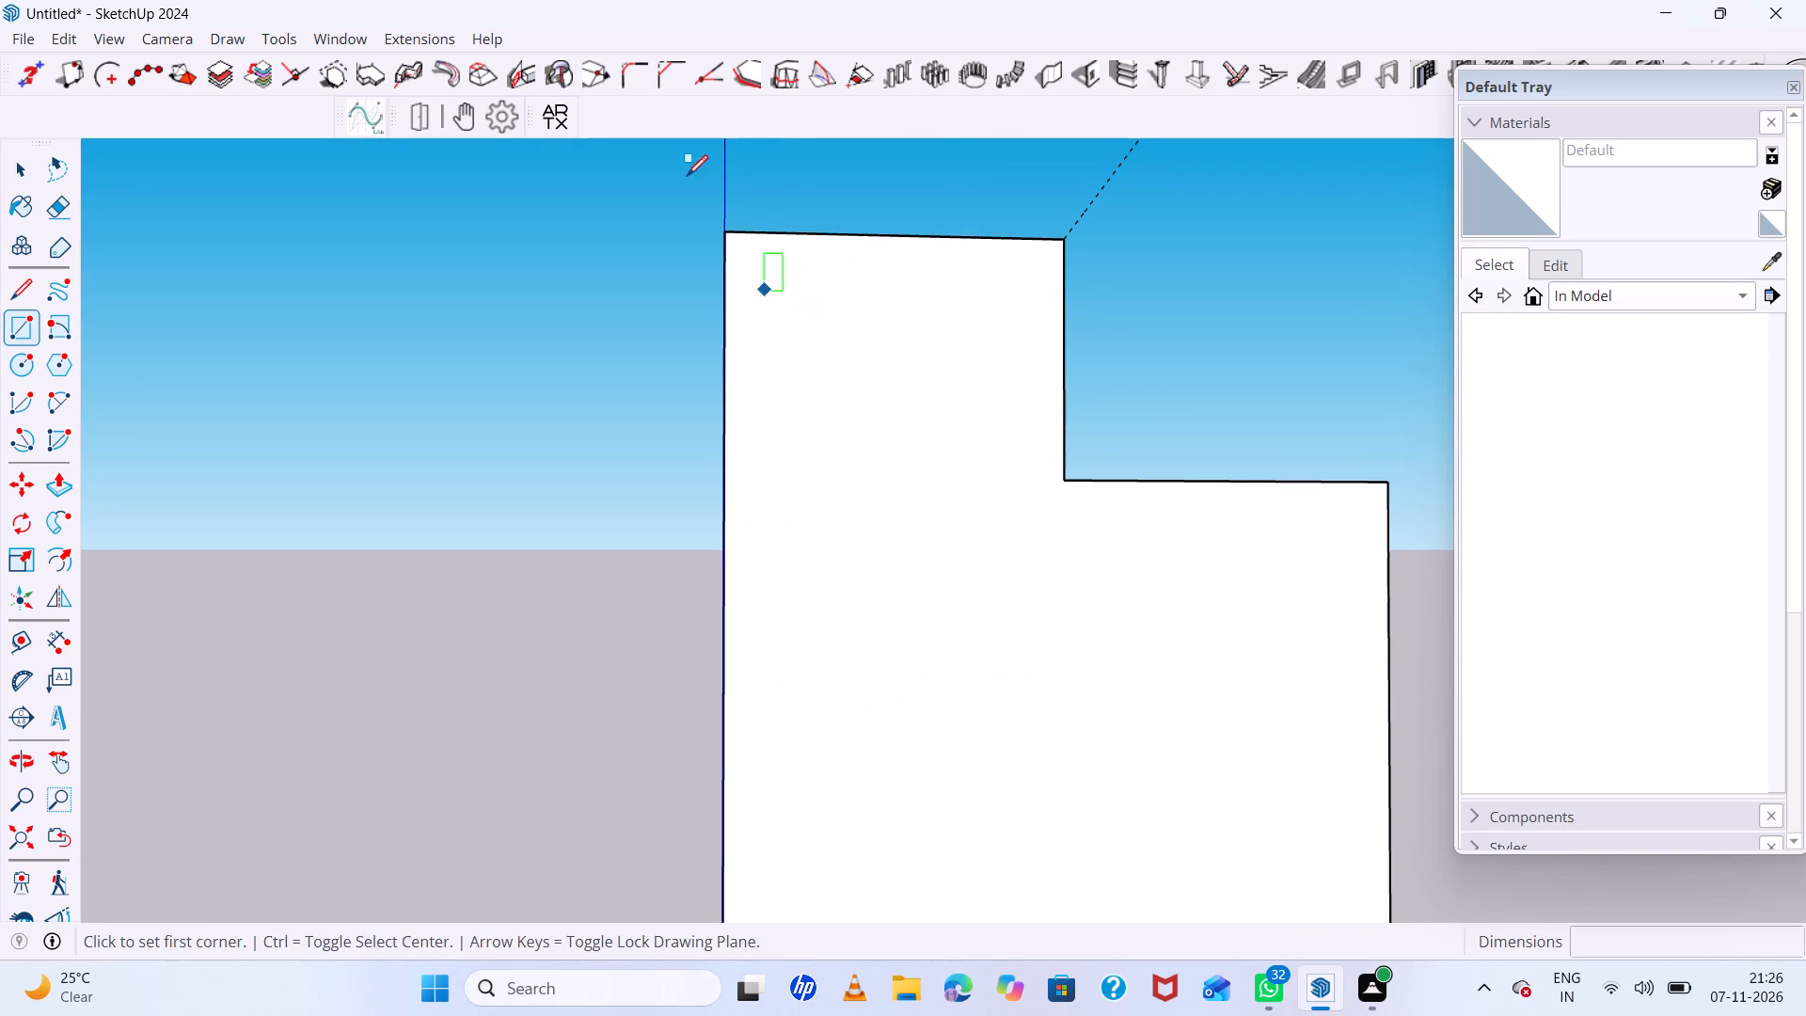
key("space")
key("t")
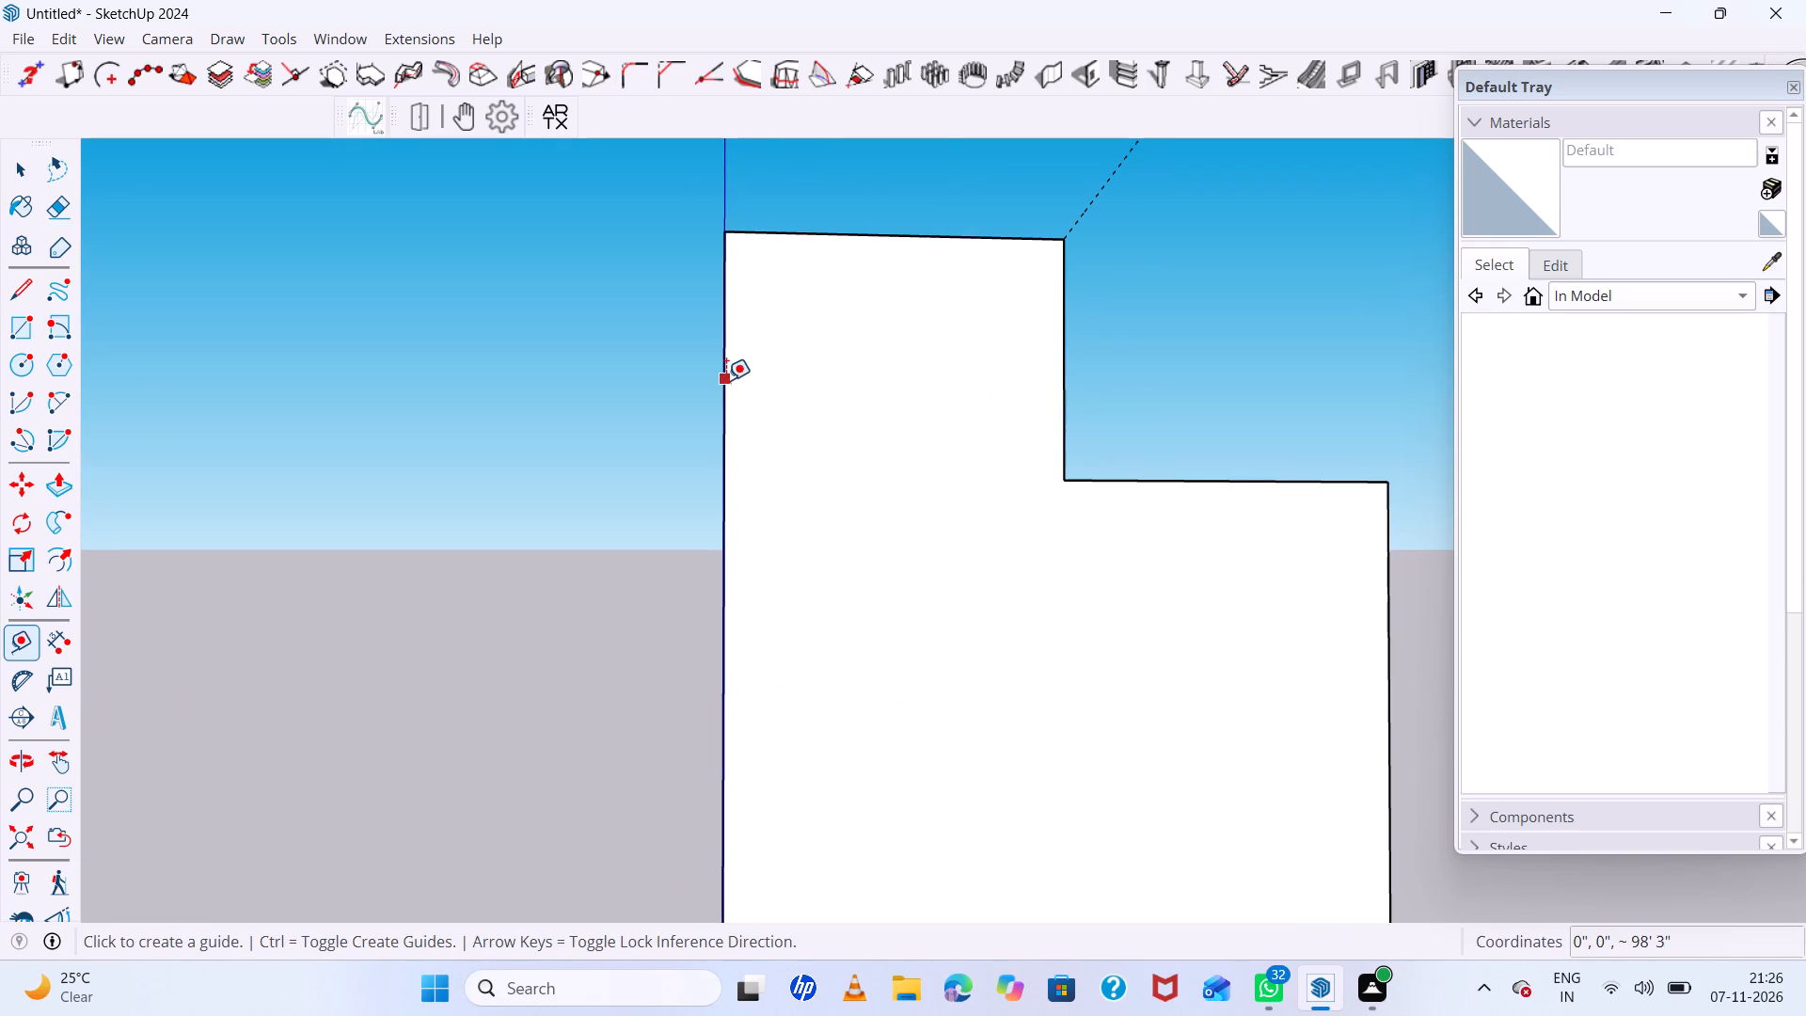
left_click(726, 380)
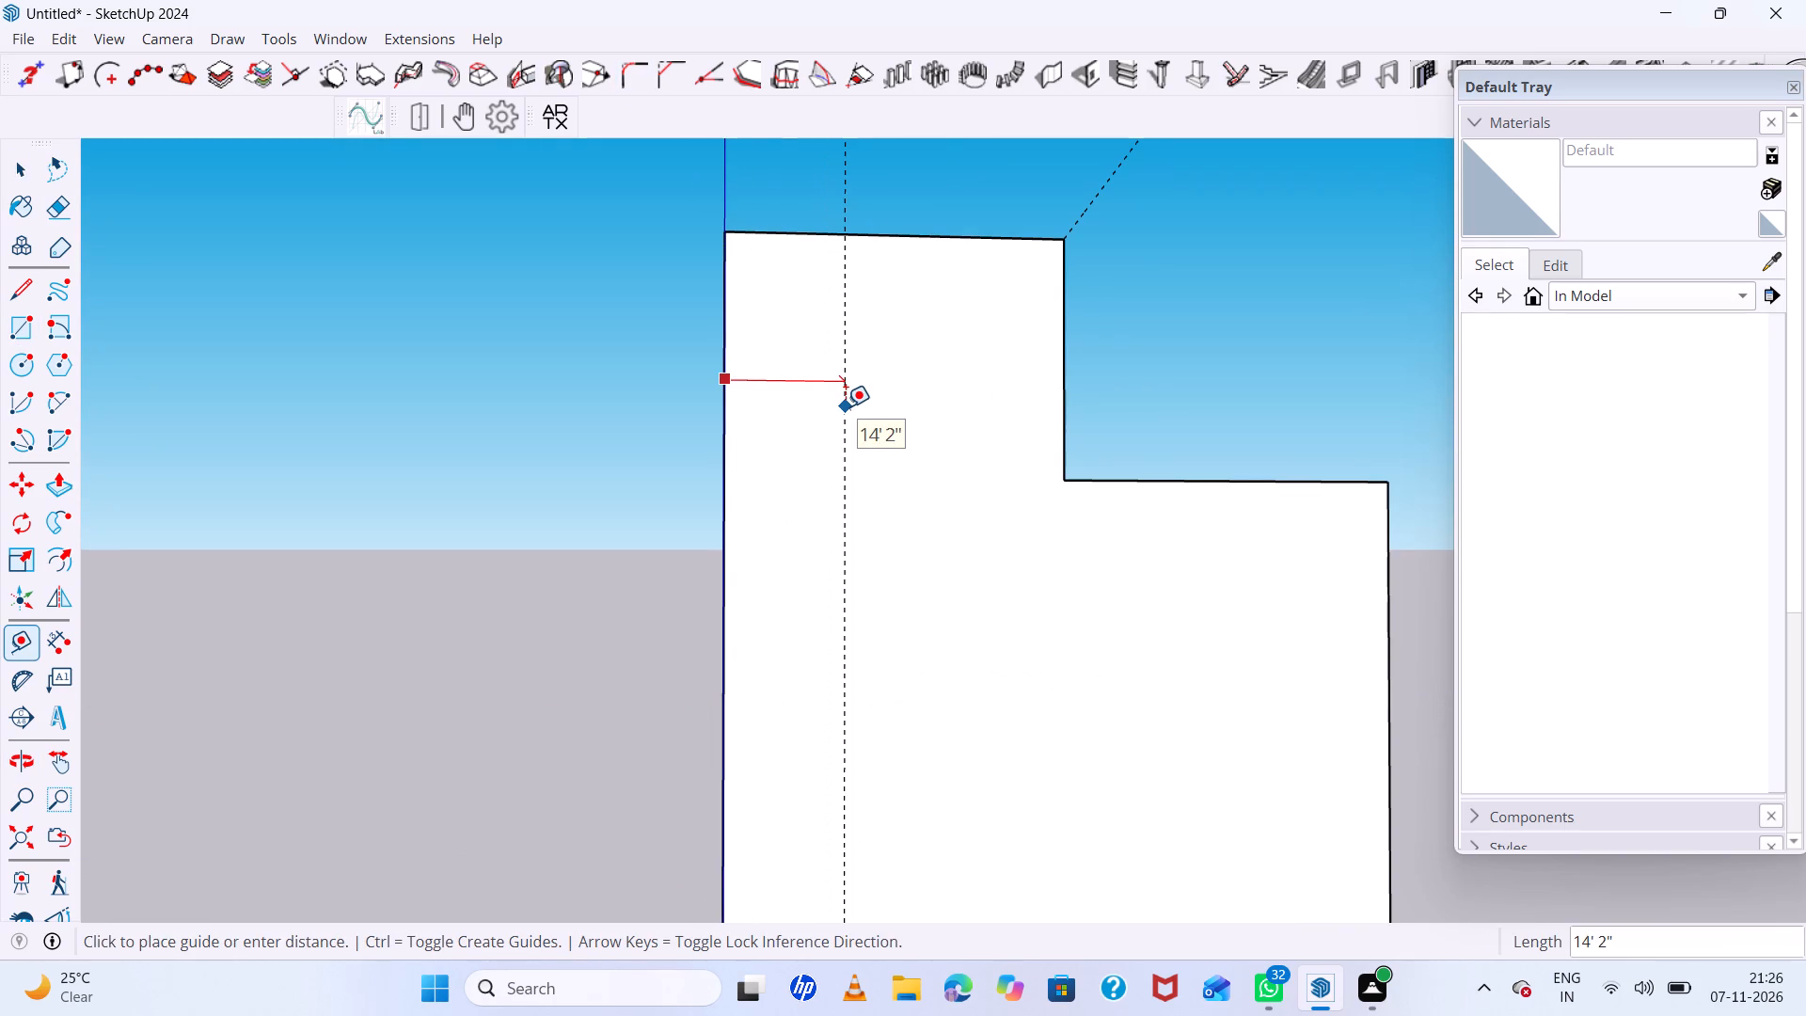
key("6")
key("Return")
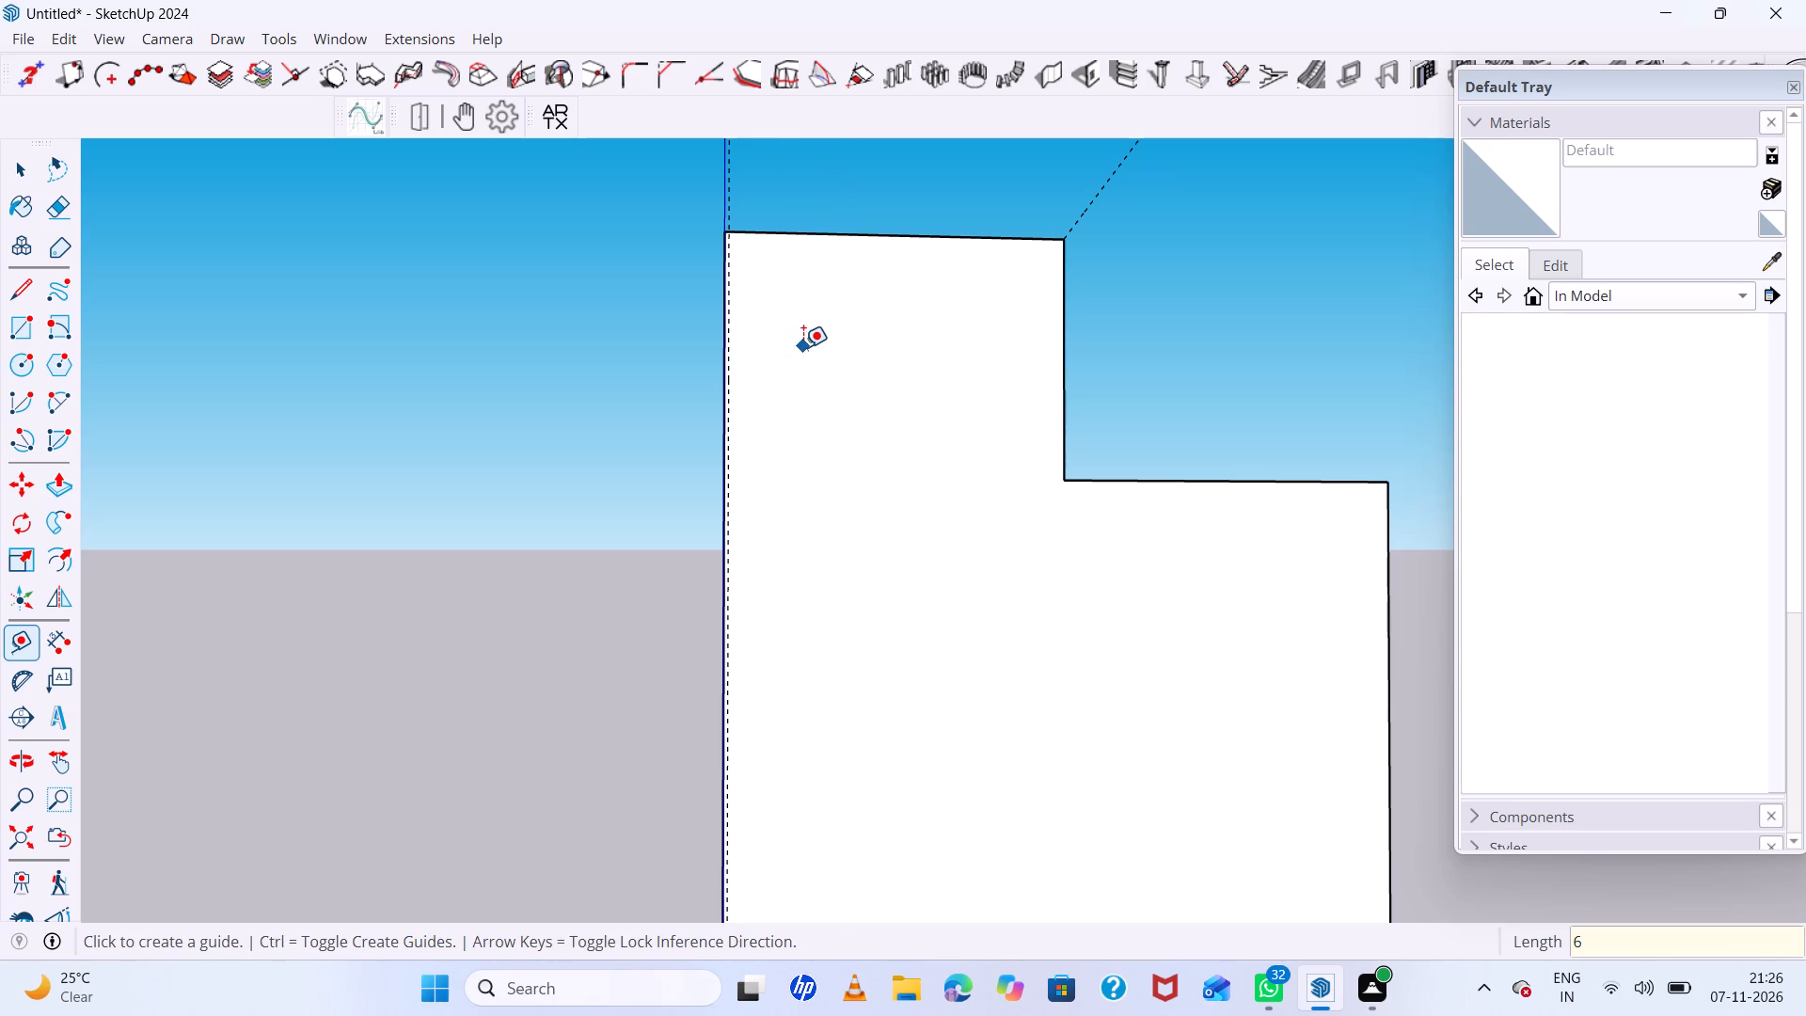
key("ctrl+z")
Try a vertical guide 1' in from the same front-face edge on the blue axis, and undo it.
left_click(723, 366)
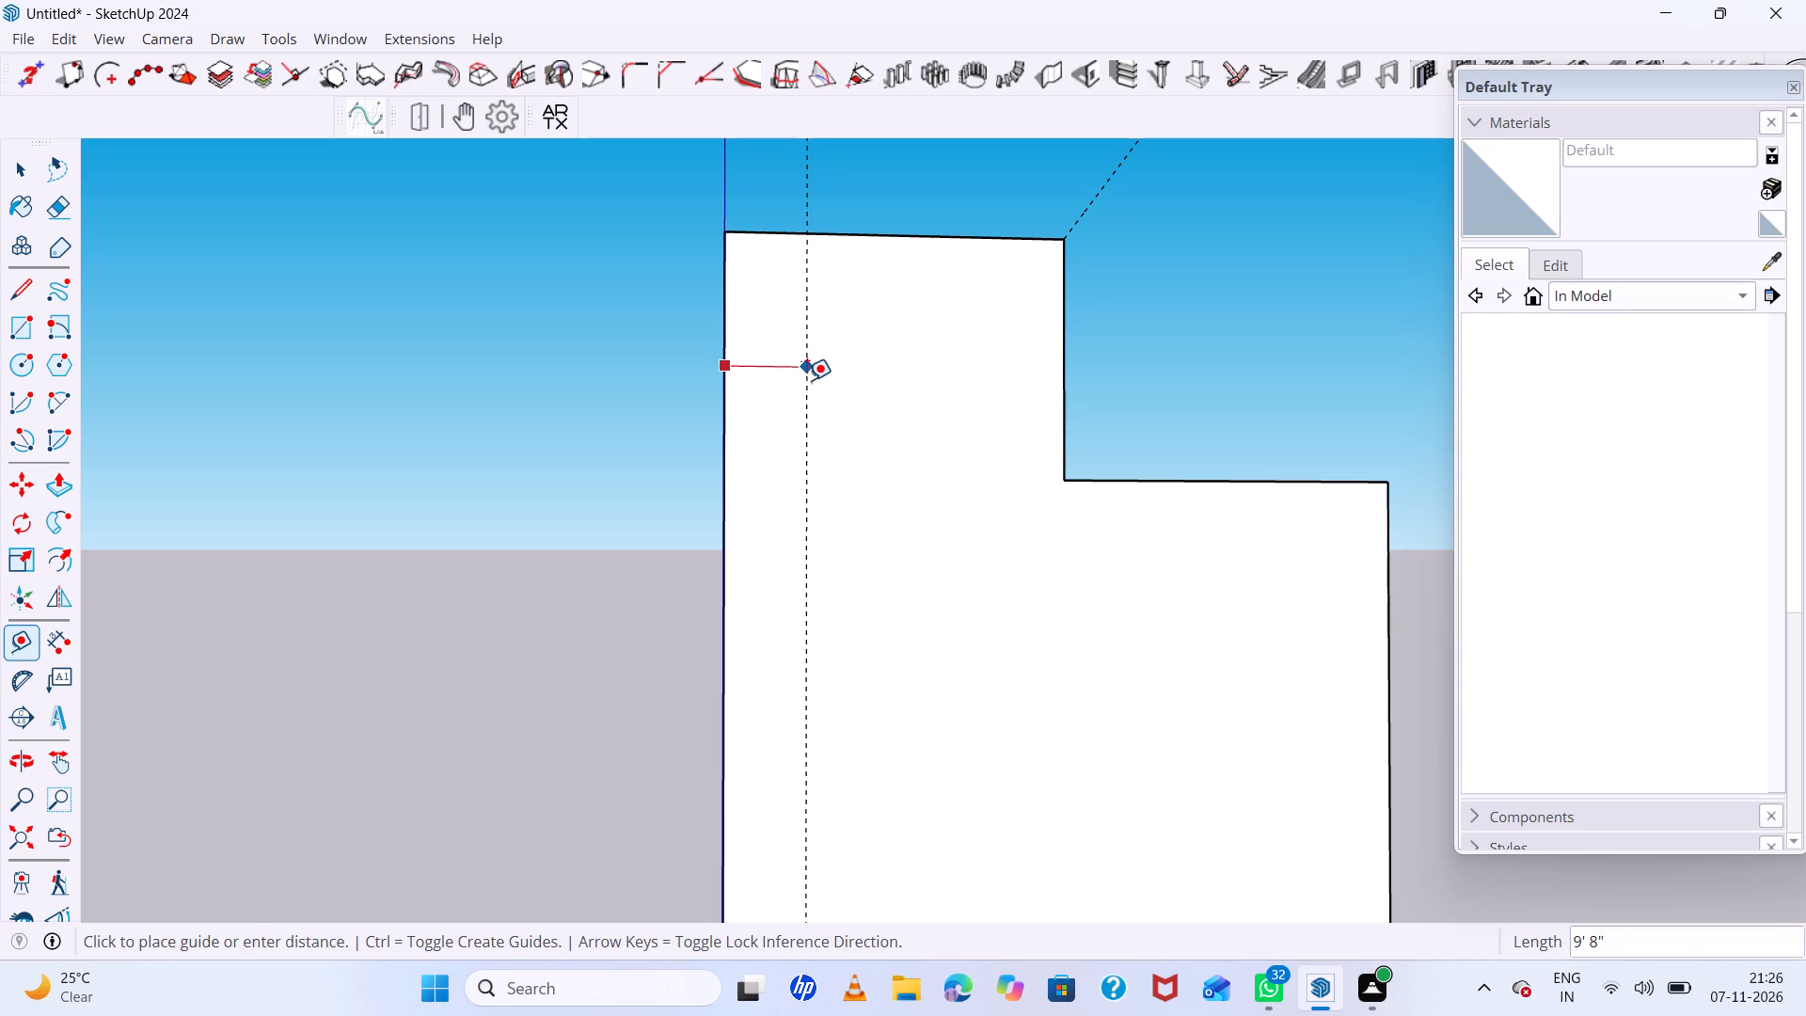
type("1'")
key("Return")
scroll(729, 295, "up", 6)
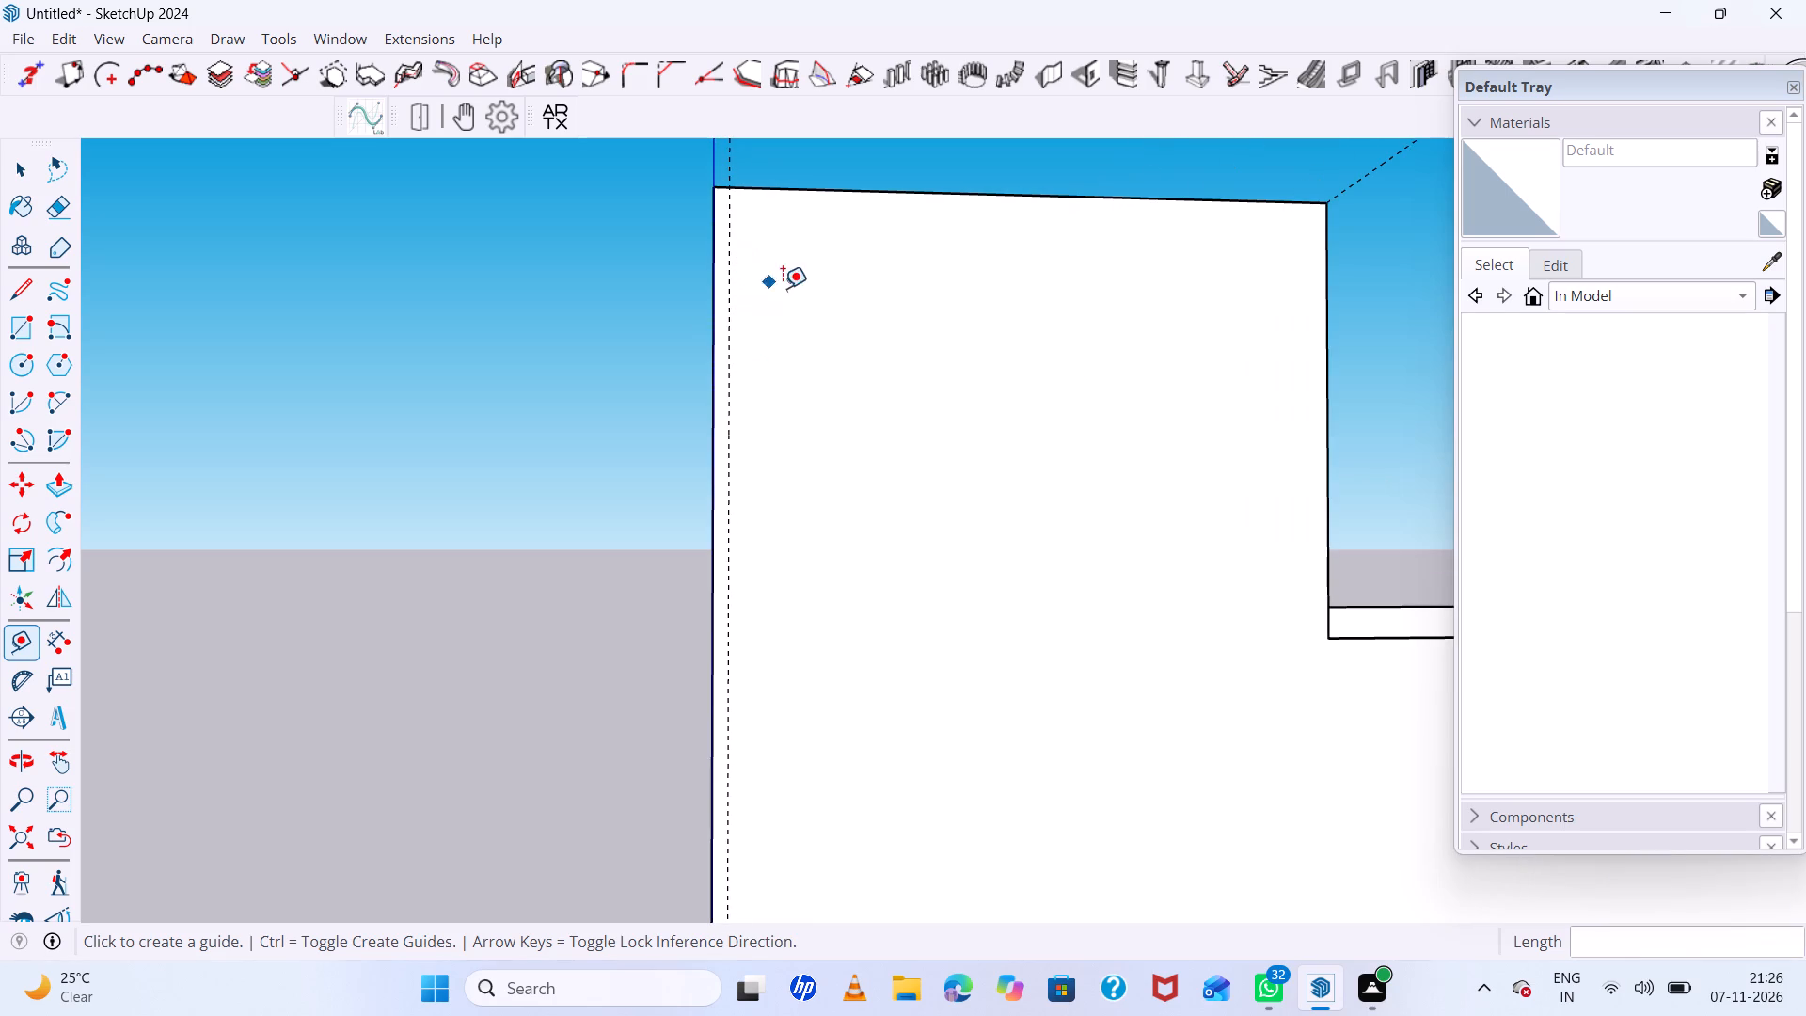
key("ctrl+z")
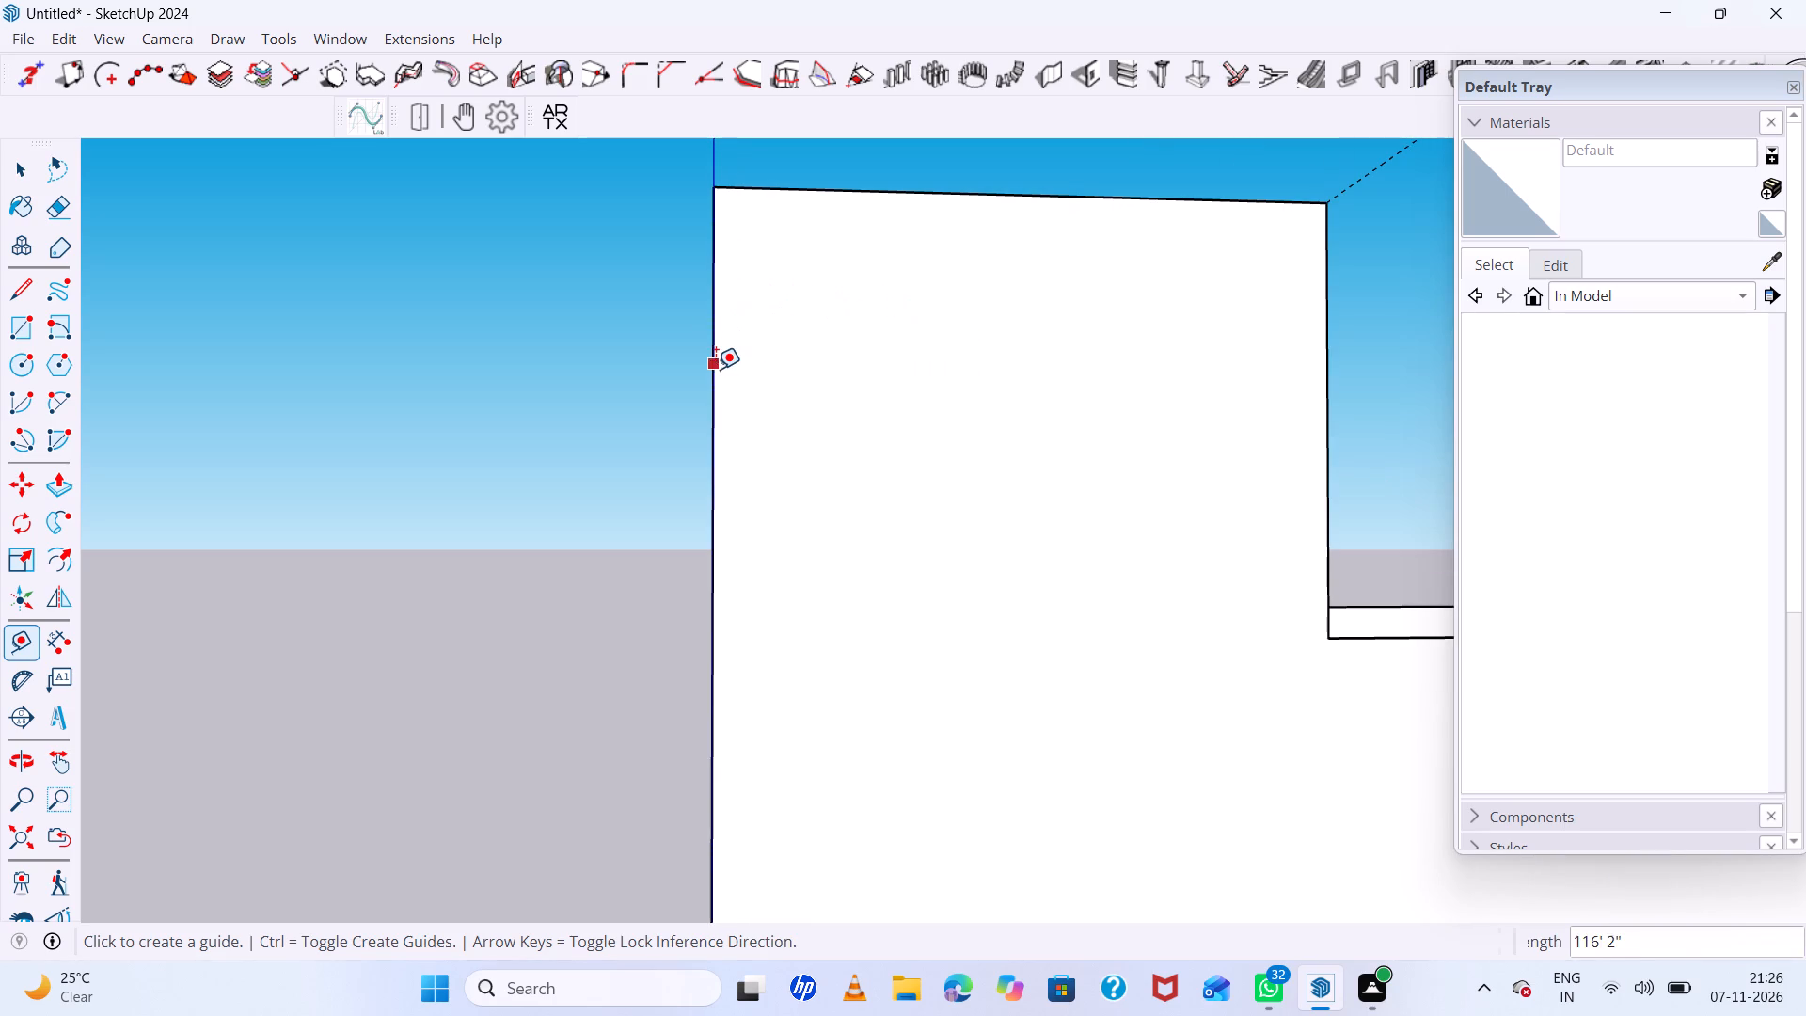
Place a vertical guide on the front face 2' in from its edge on the blue axis.
left_click(716, 369)
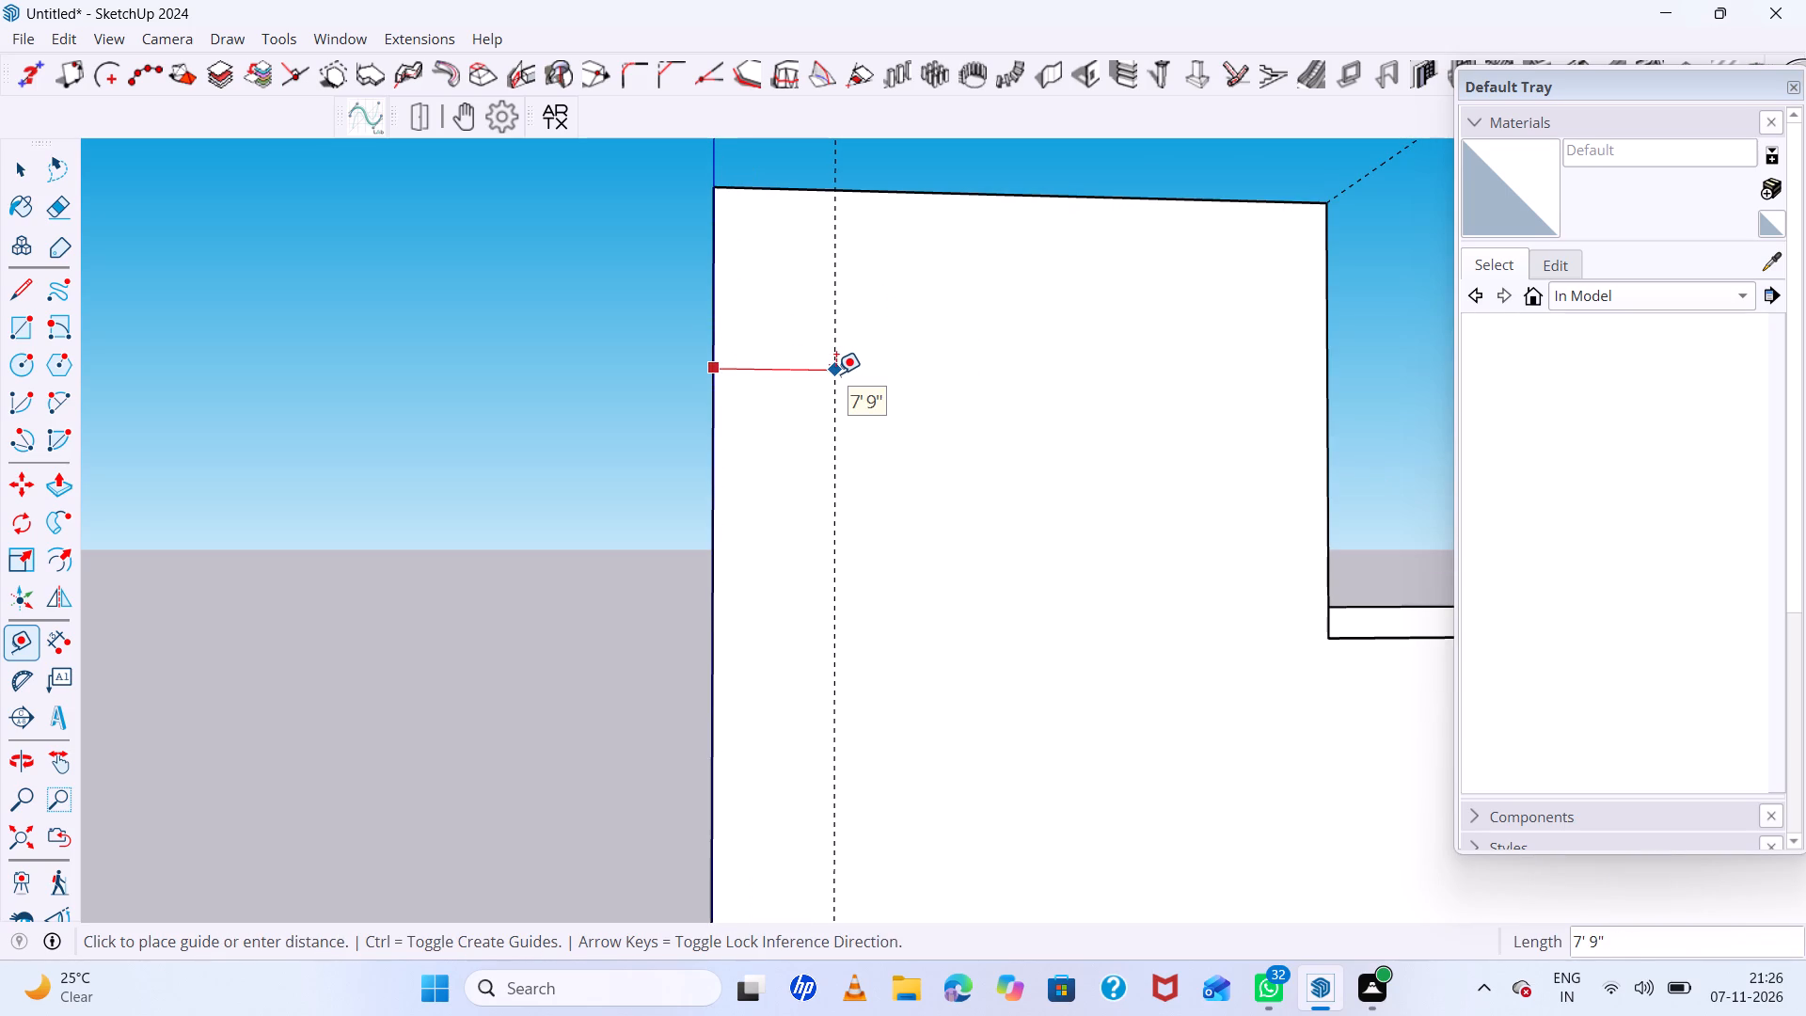
type("2'")
key("Return")
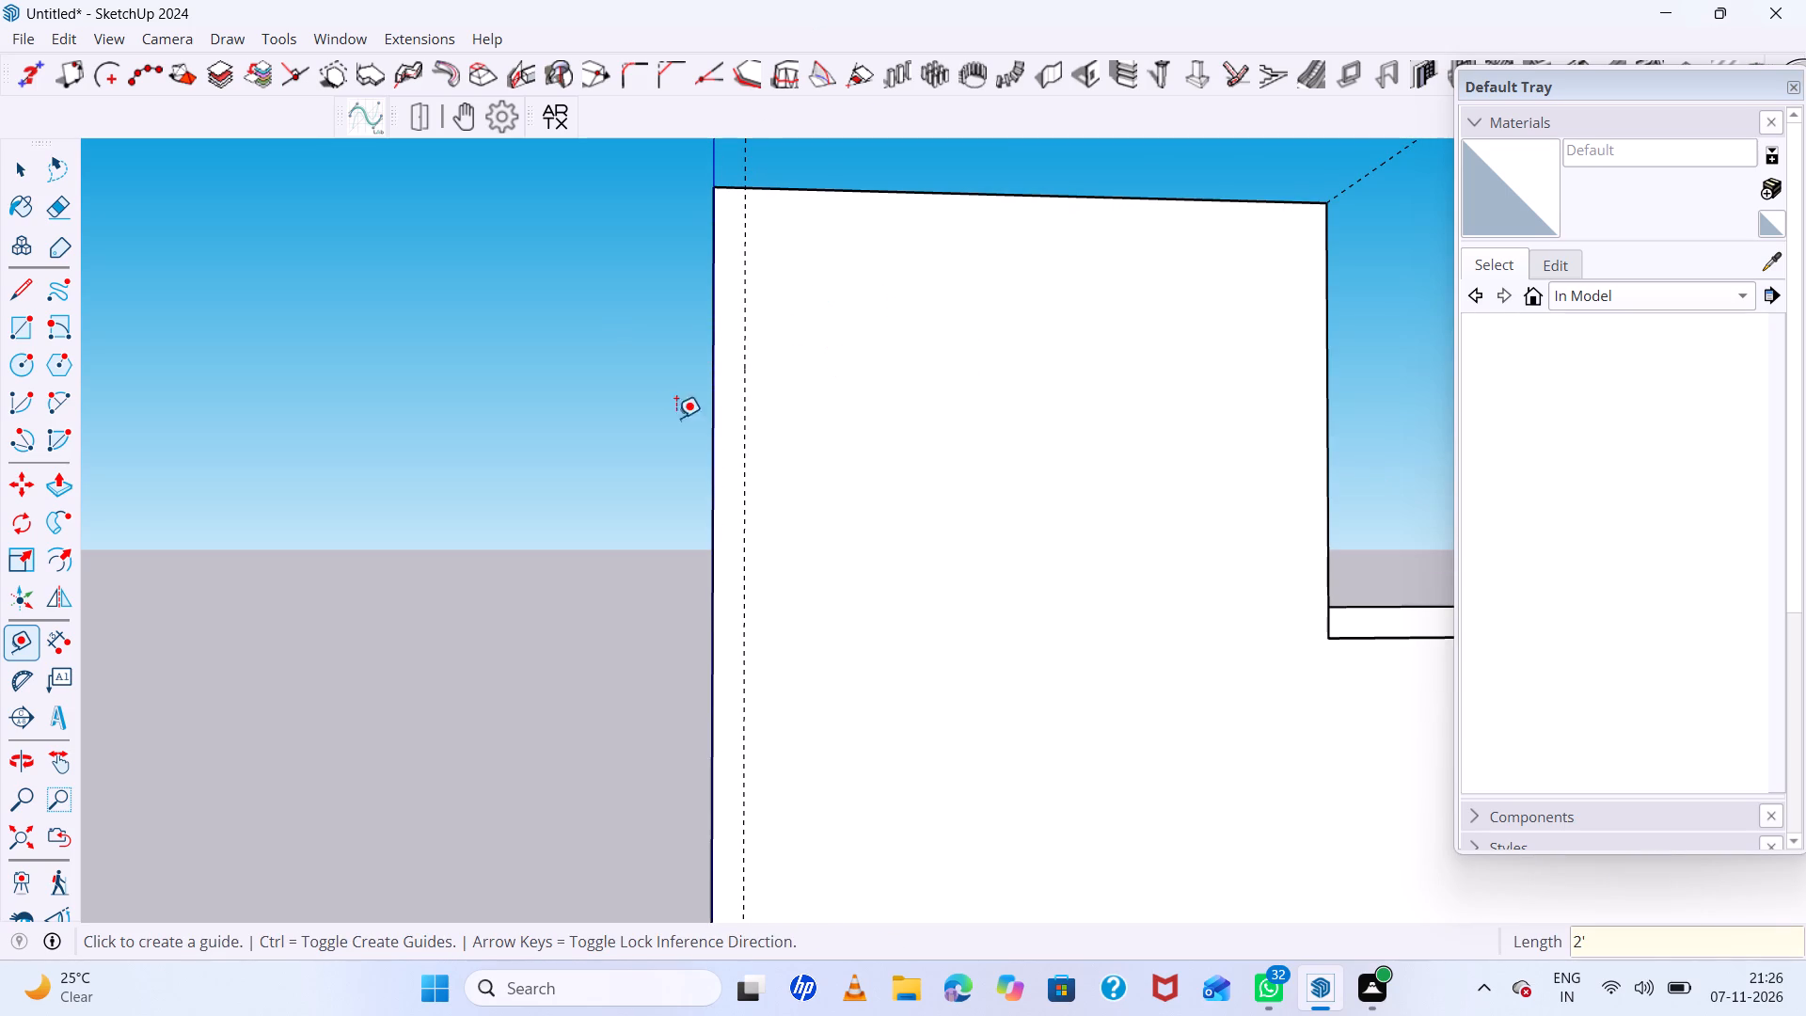
Draw a rectangle about 18' wide and 93' 7" tall down the front face from where the guide meets the top edge.
scroll(724, 392, "down", 6)
middle_click_drag(897, 446, 863, 453)
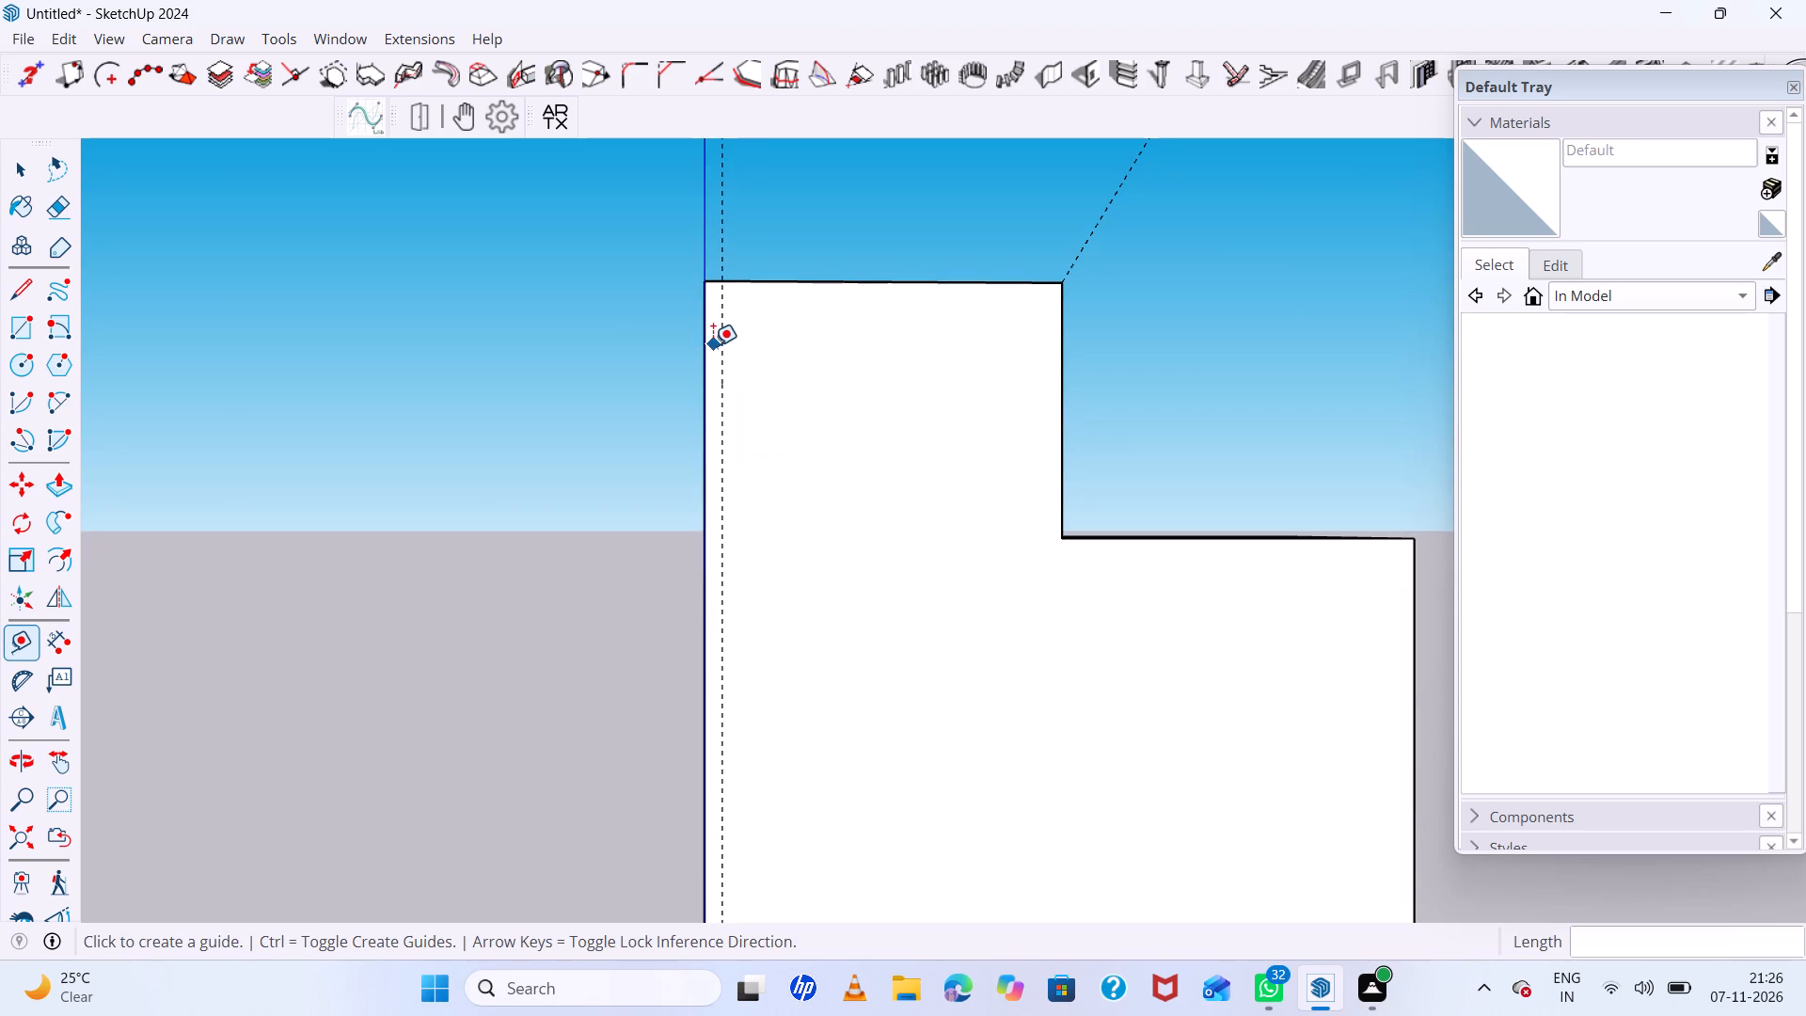
key("r")
left_click(724, 282)
scroll(820, 399, "down", 4)
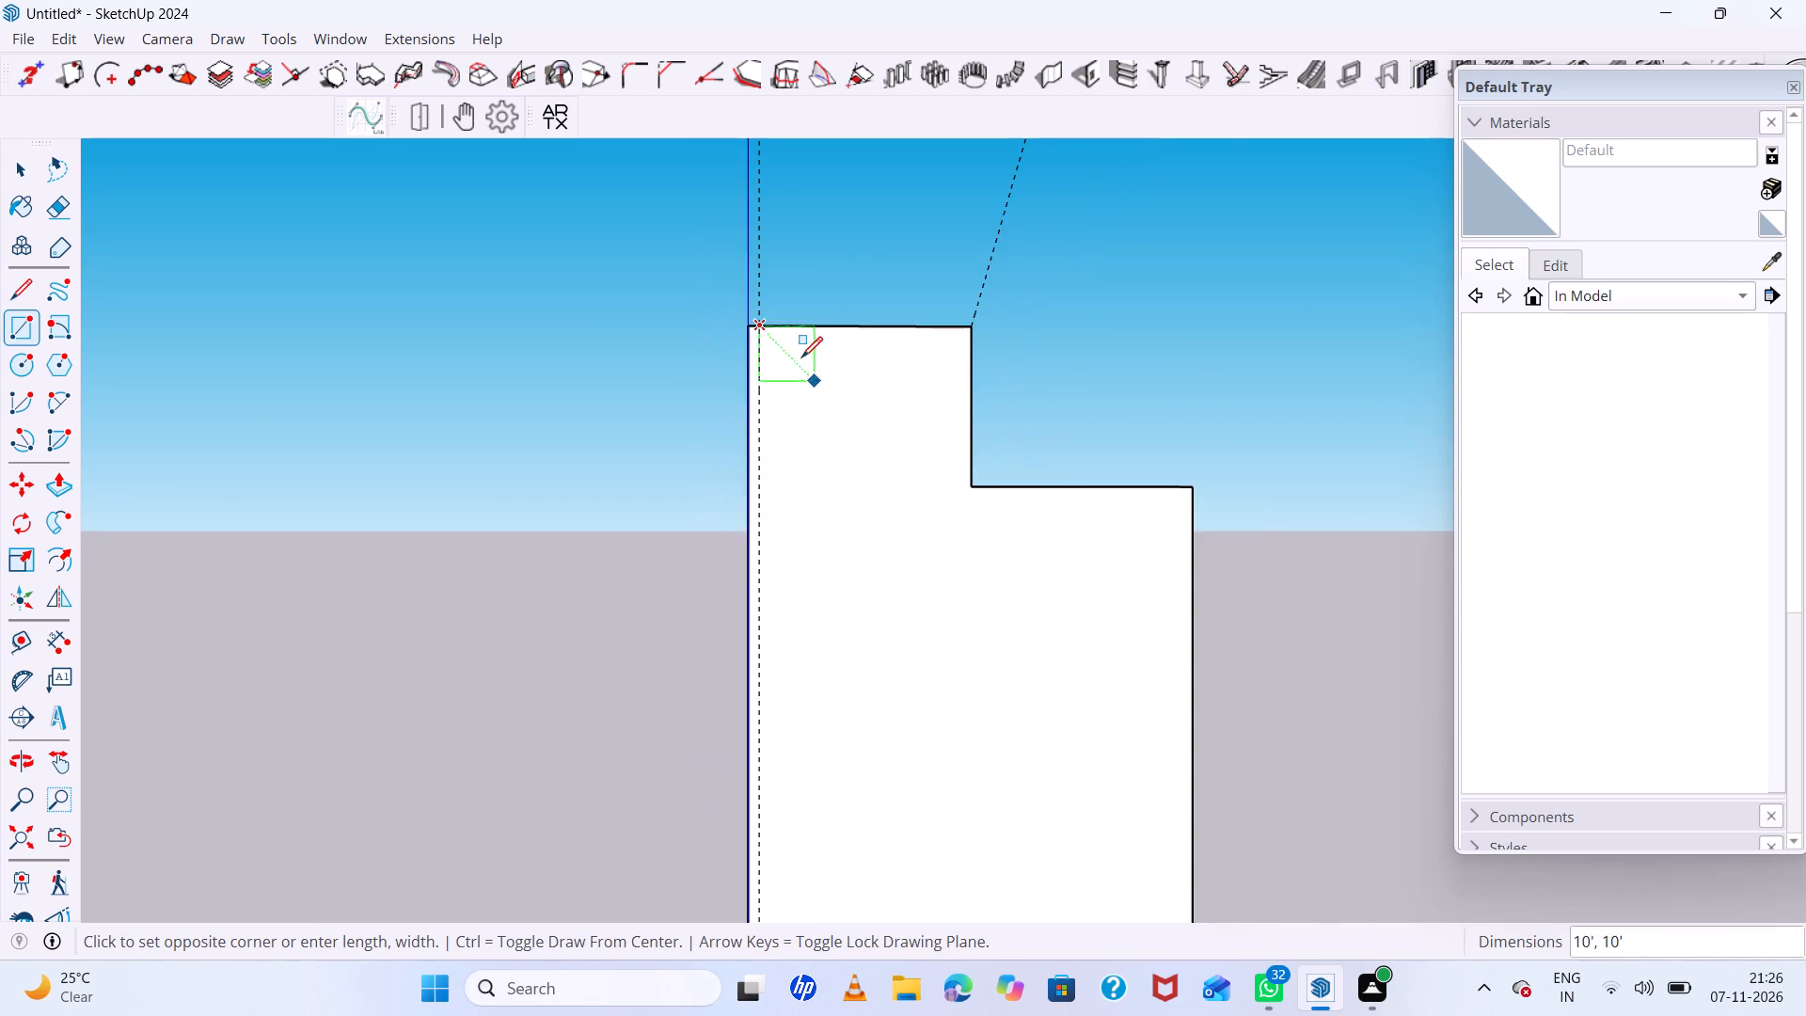
scroll(801, 357, "down", 6)
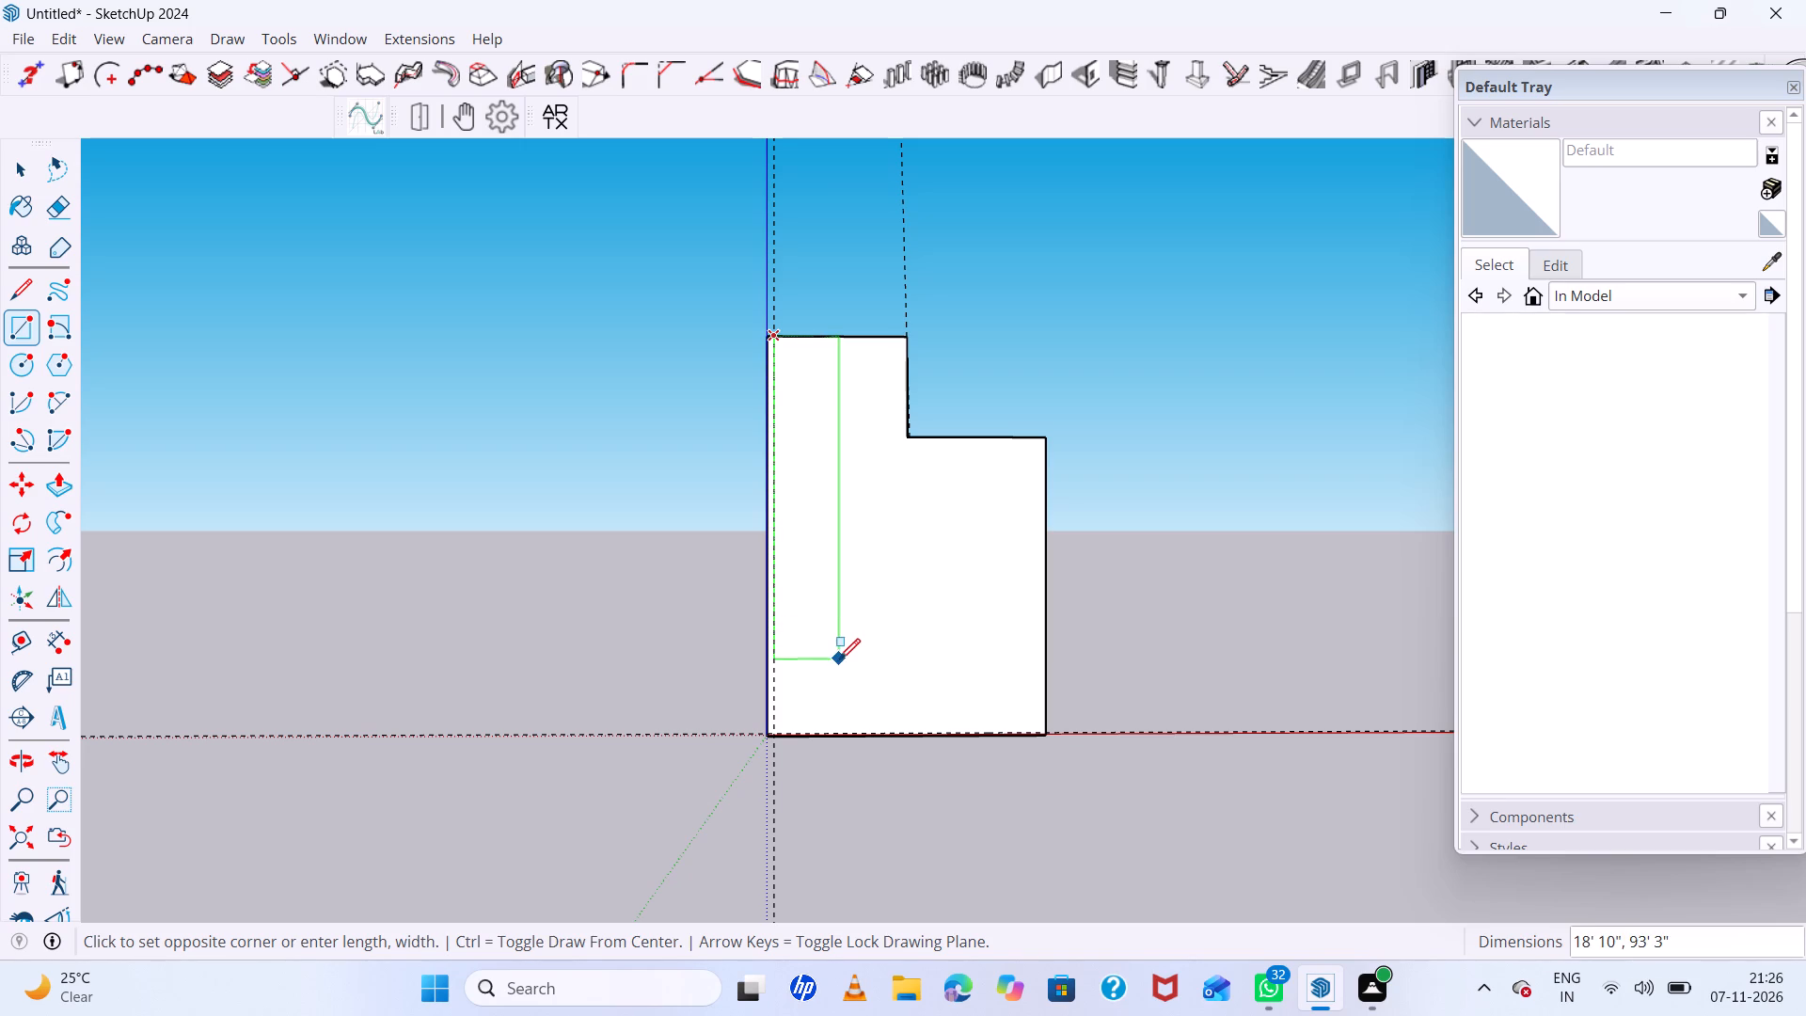
left_click(834, 659)
scroll(863, 355, "up", 11)
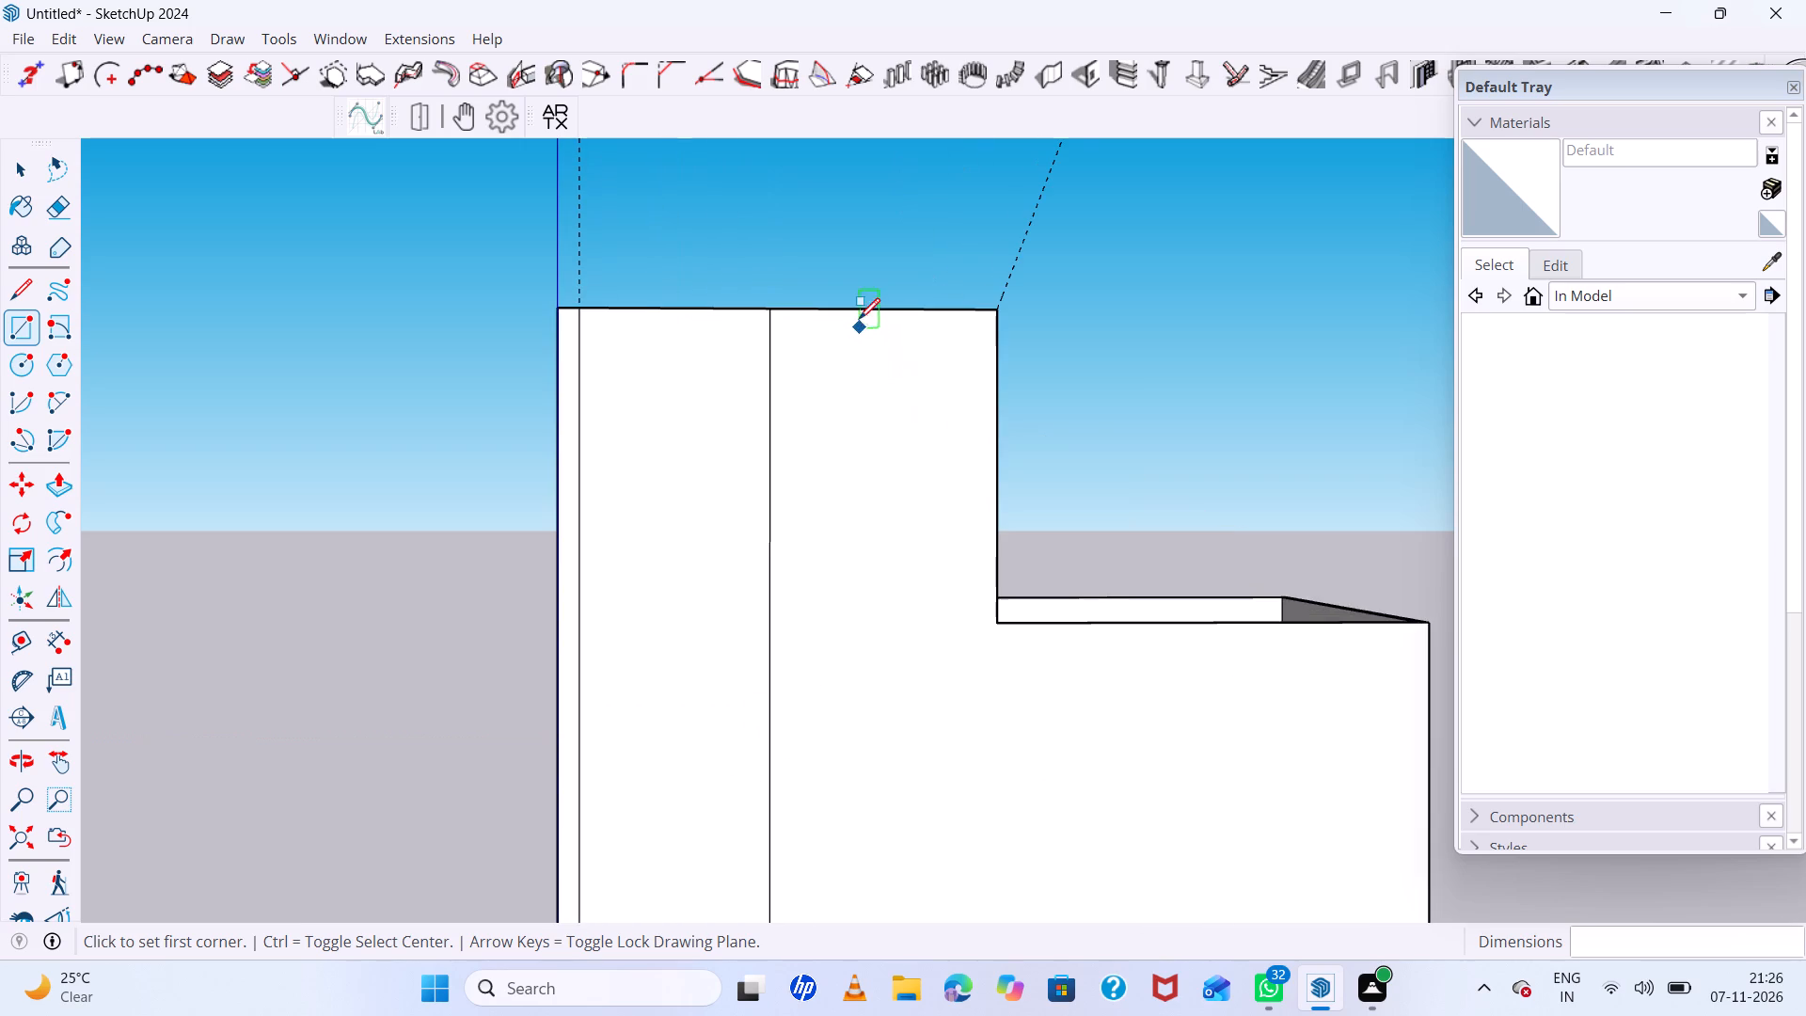
Place vertical guides on the front face 2' beyond the tall rectangle and 2' inside the taller section's stepped edge.
key("t")
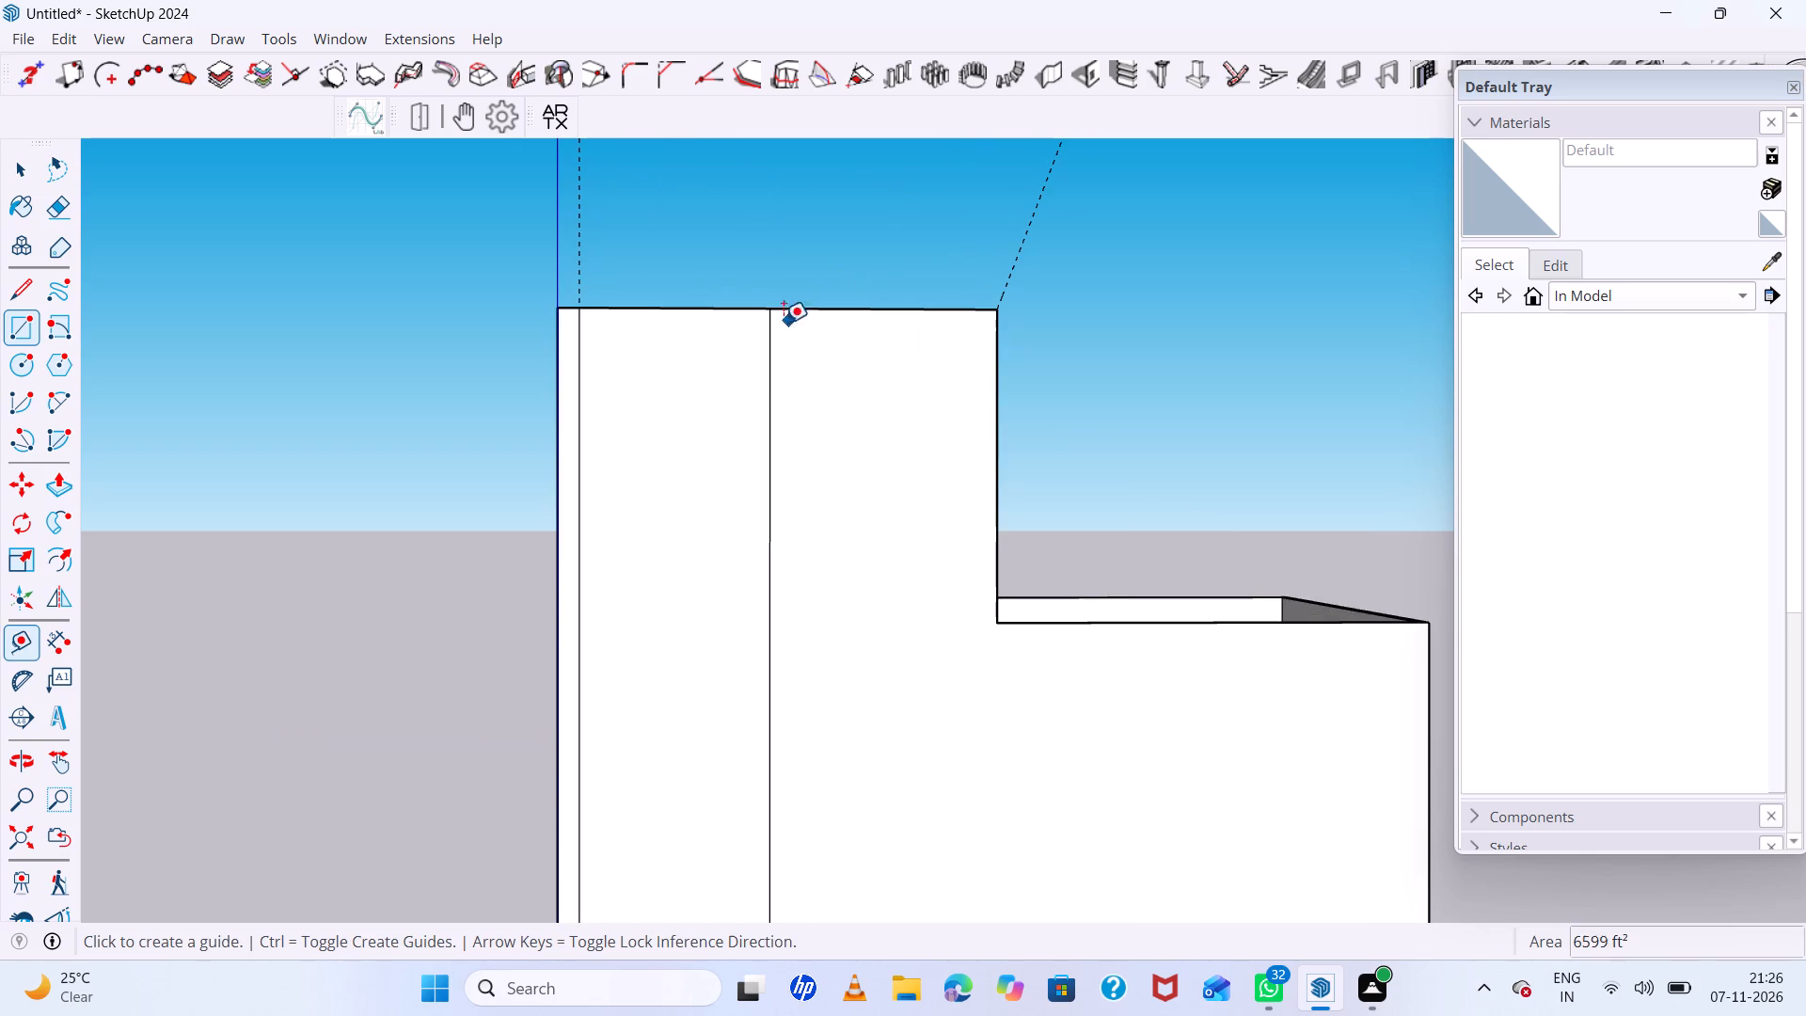
left_click(770, 410)
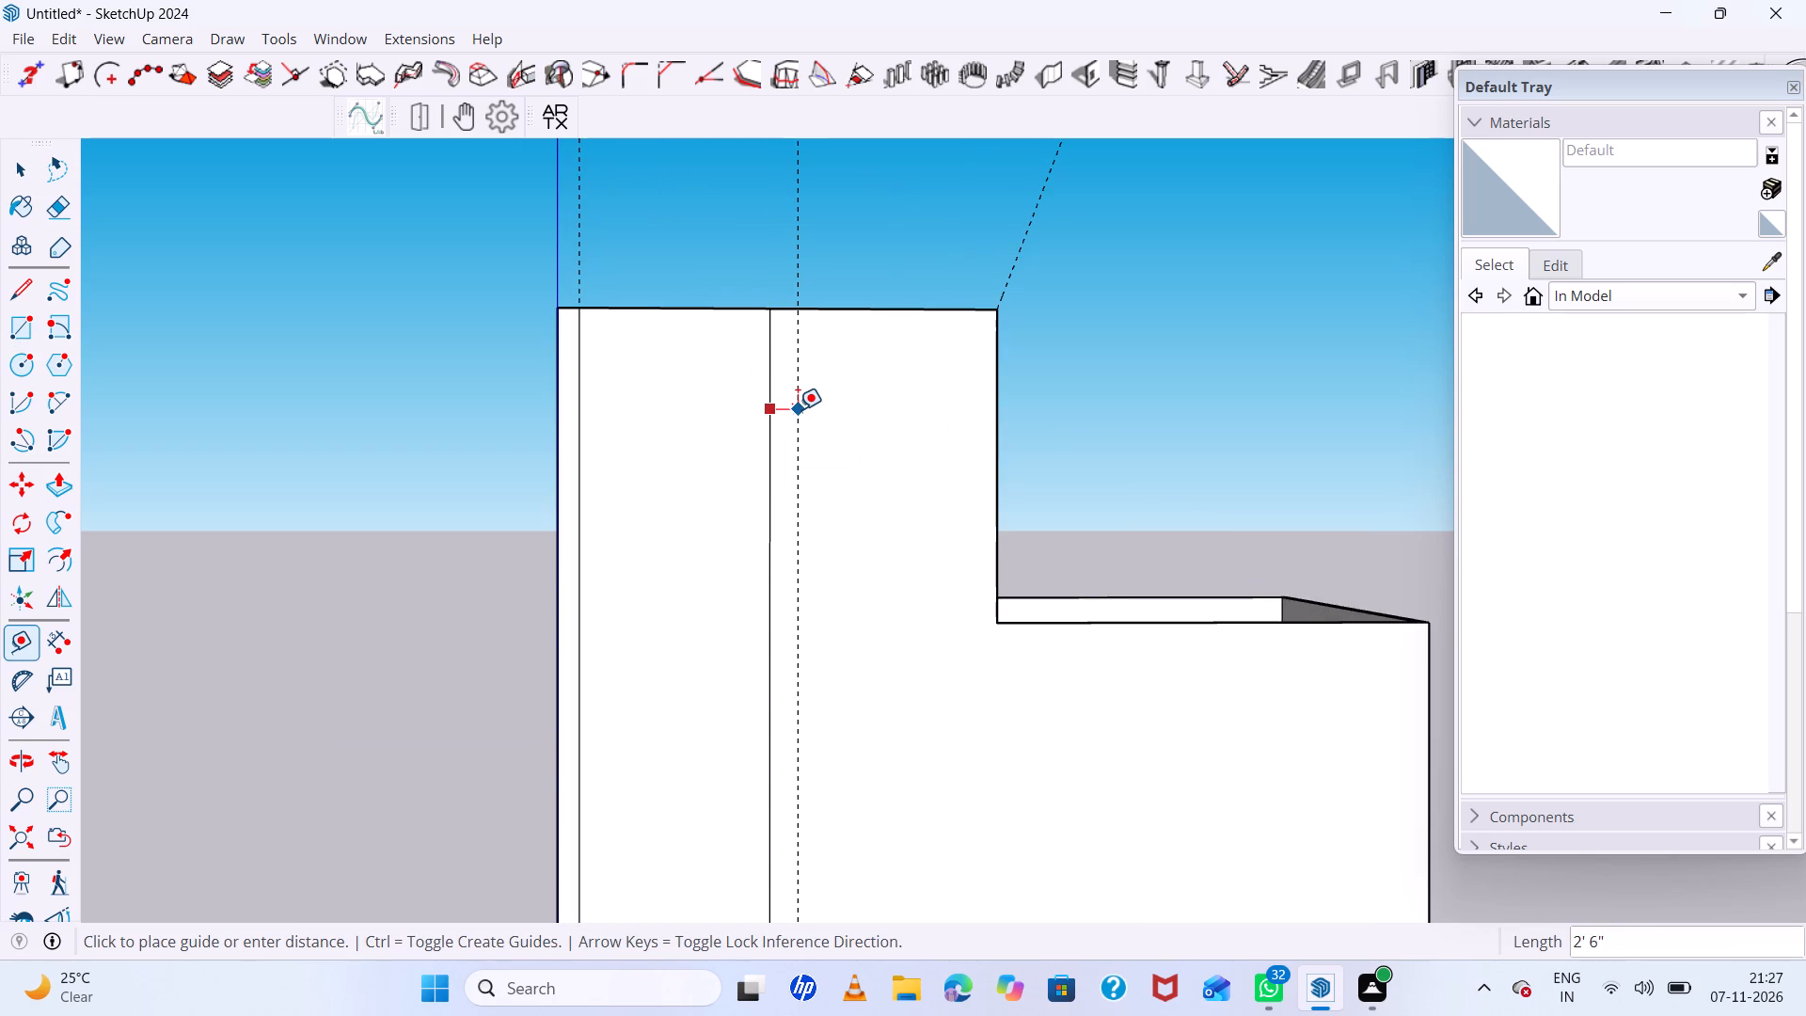
type("2'")
key("Return")
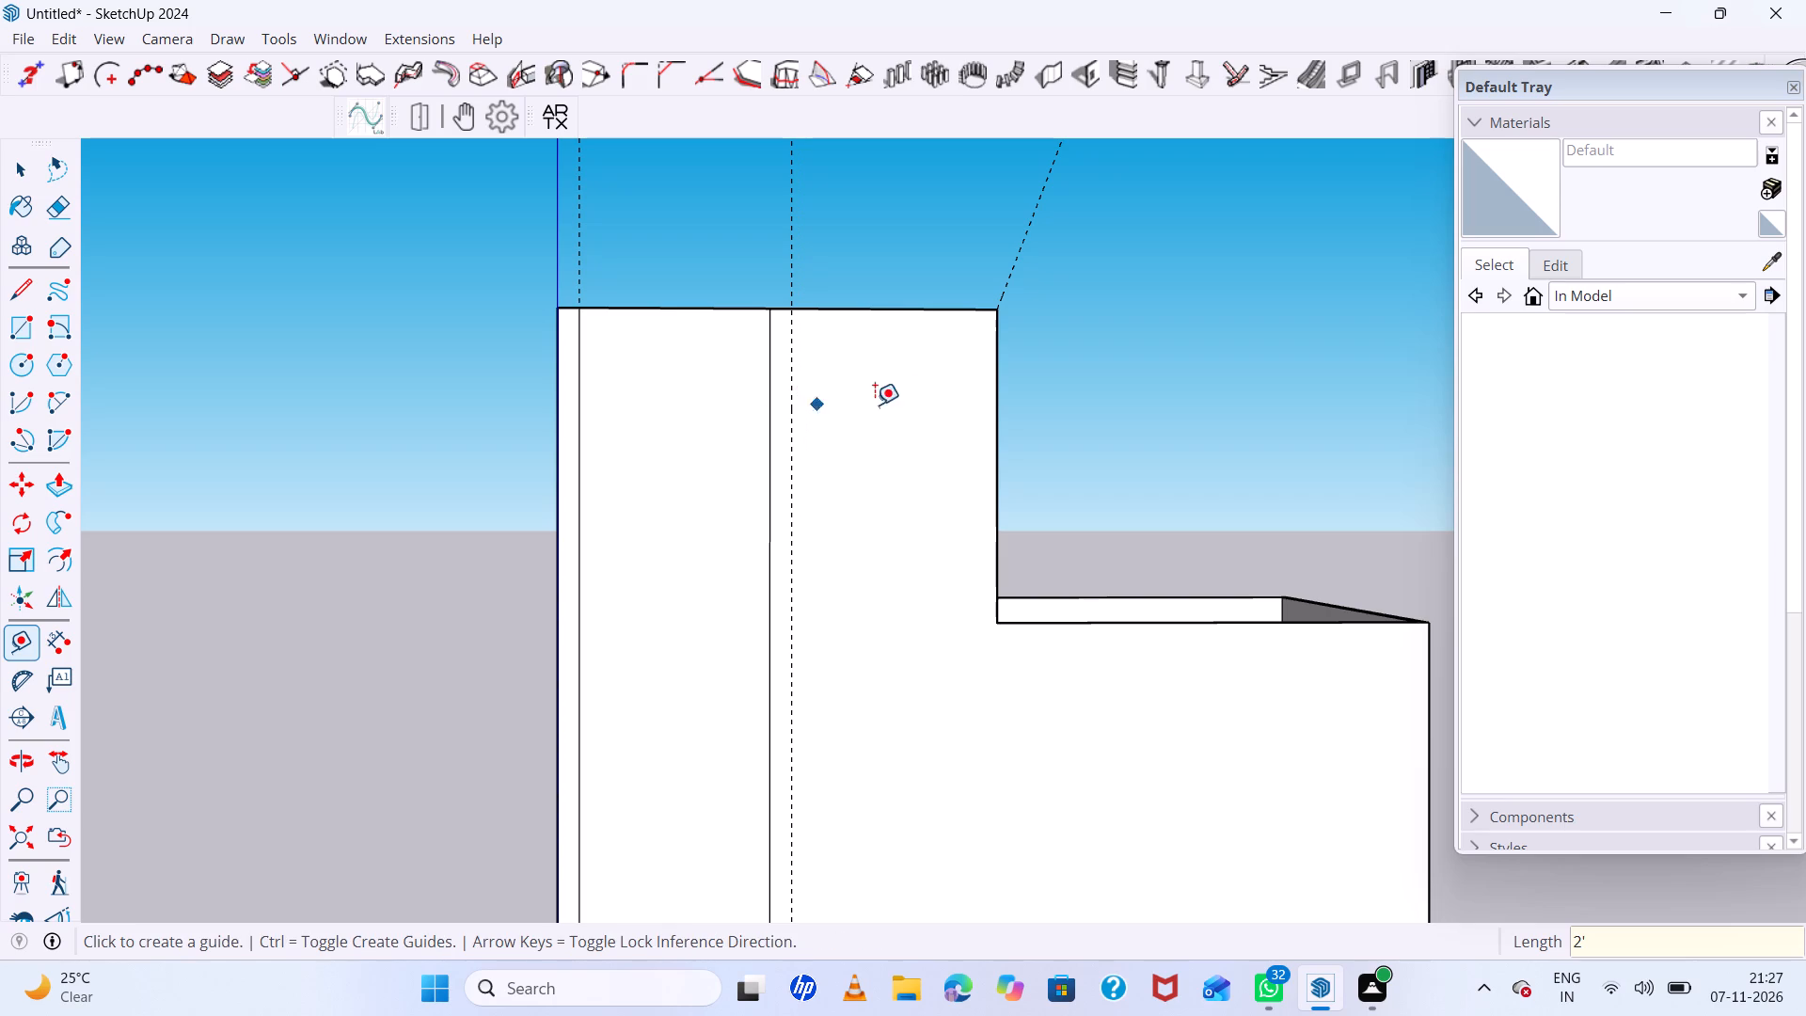
left_click(999, 405)
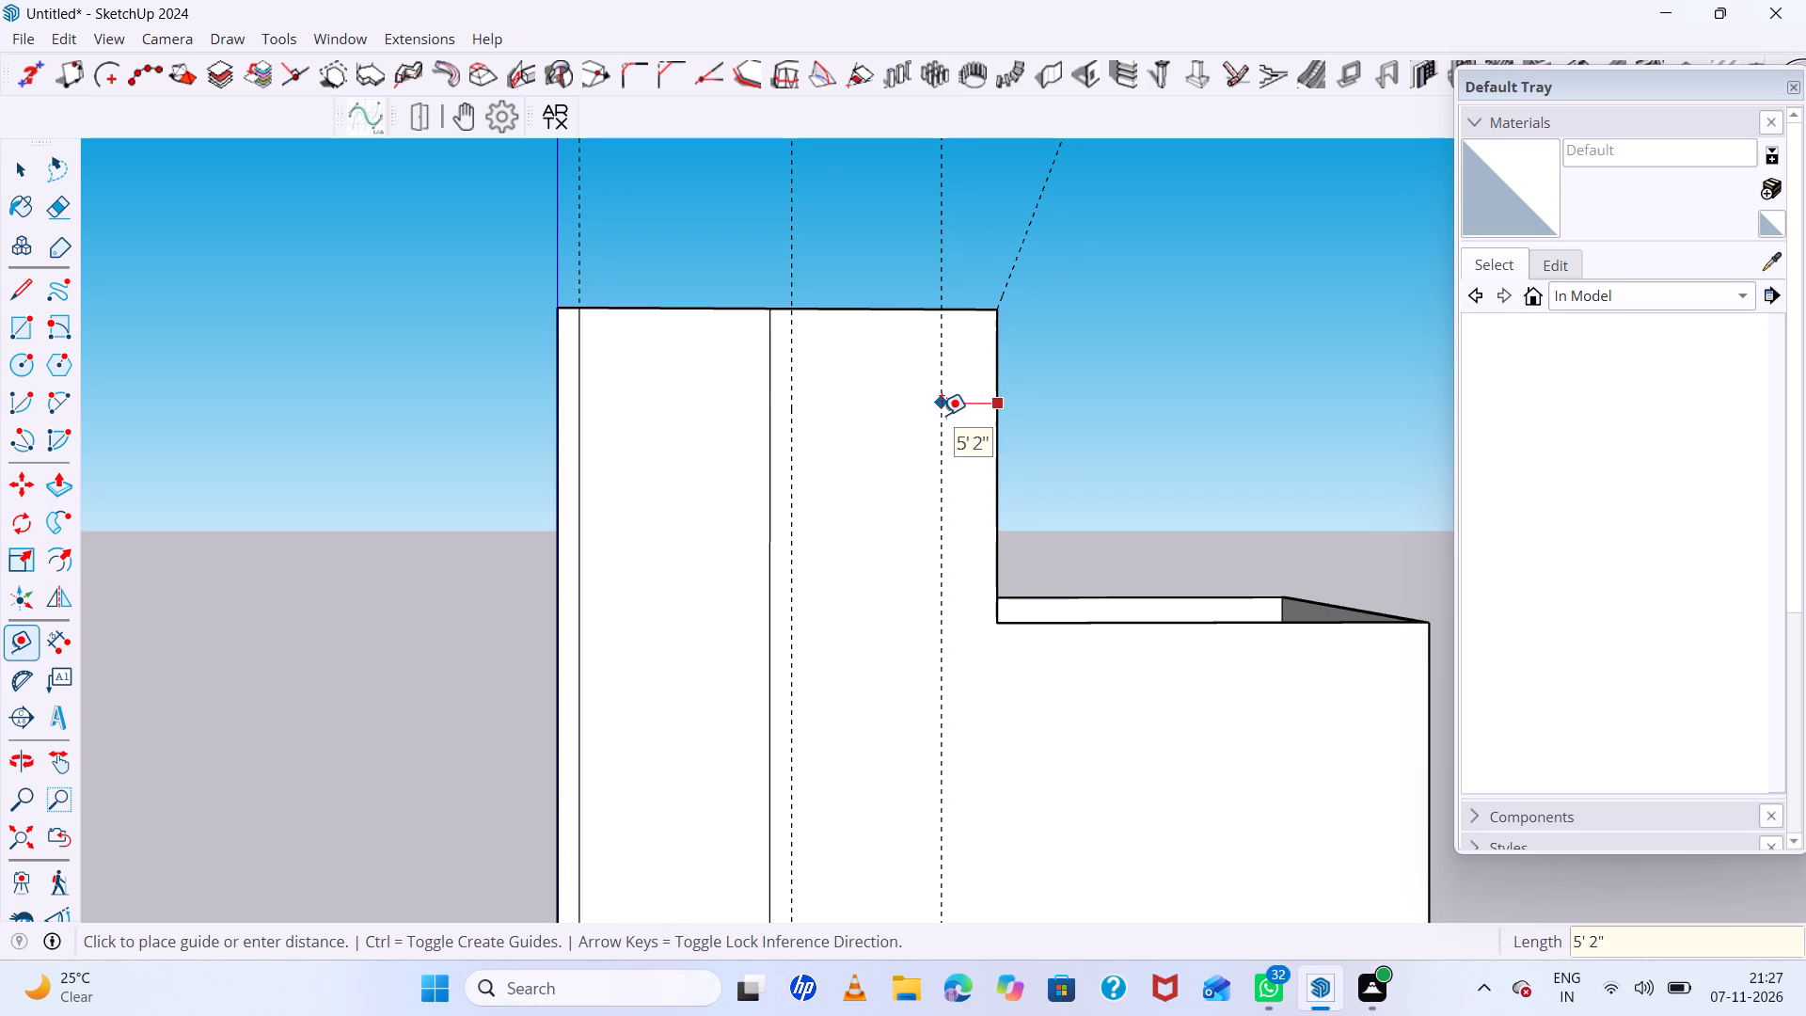
type("2'")
key("Return")
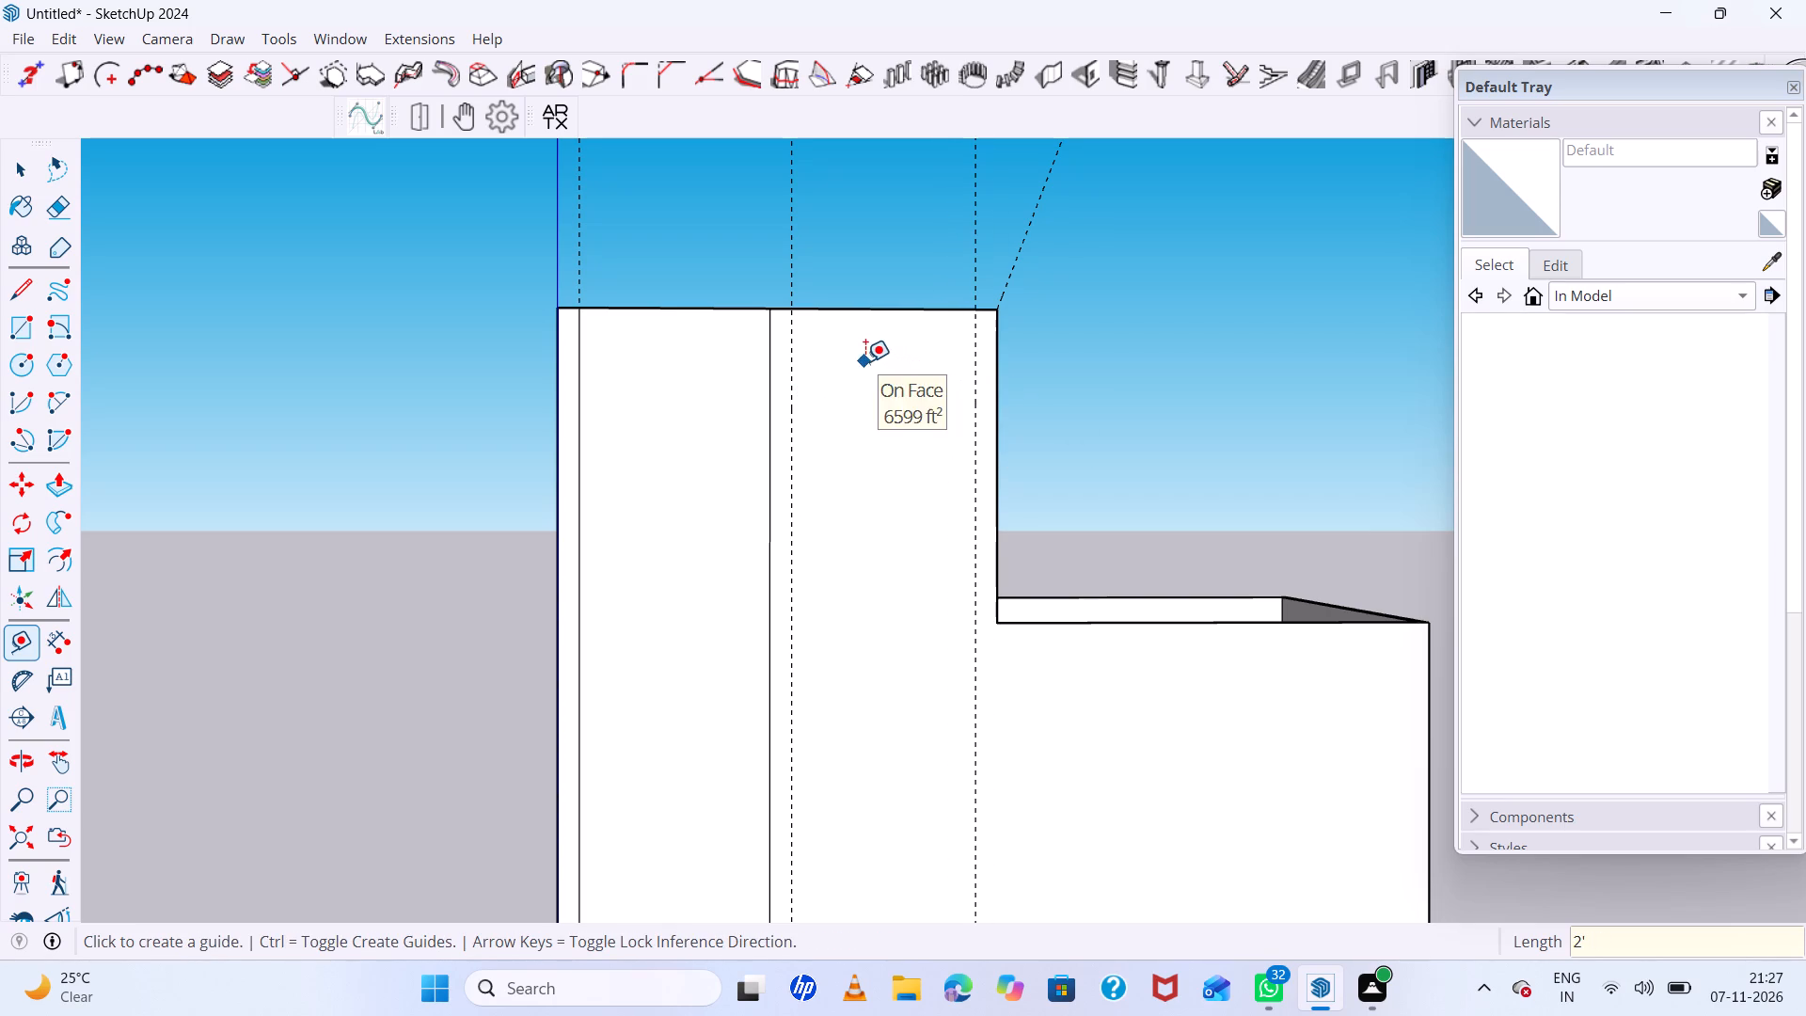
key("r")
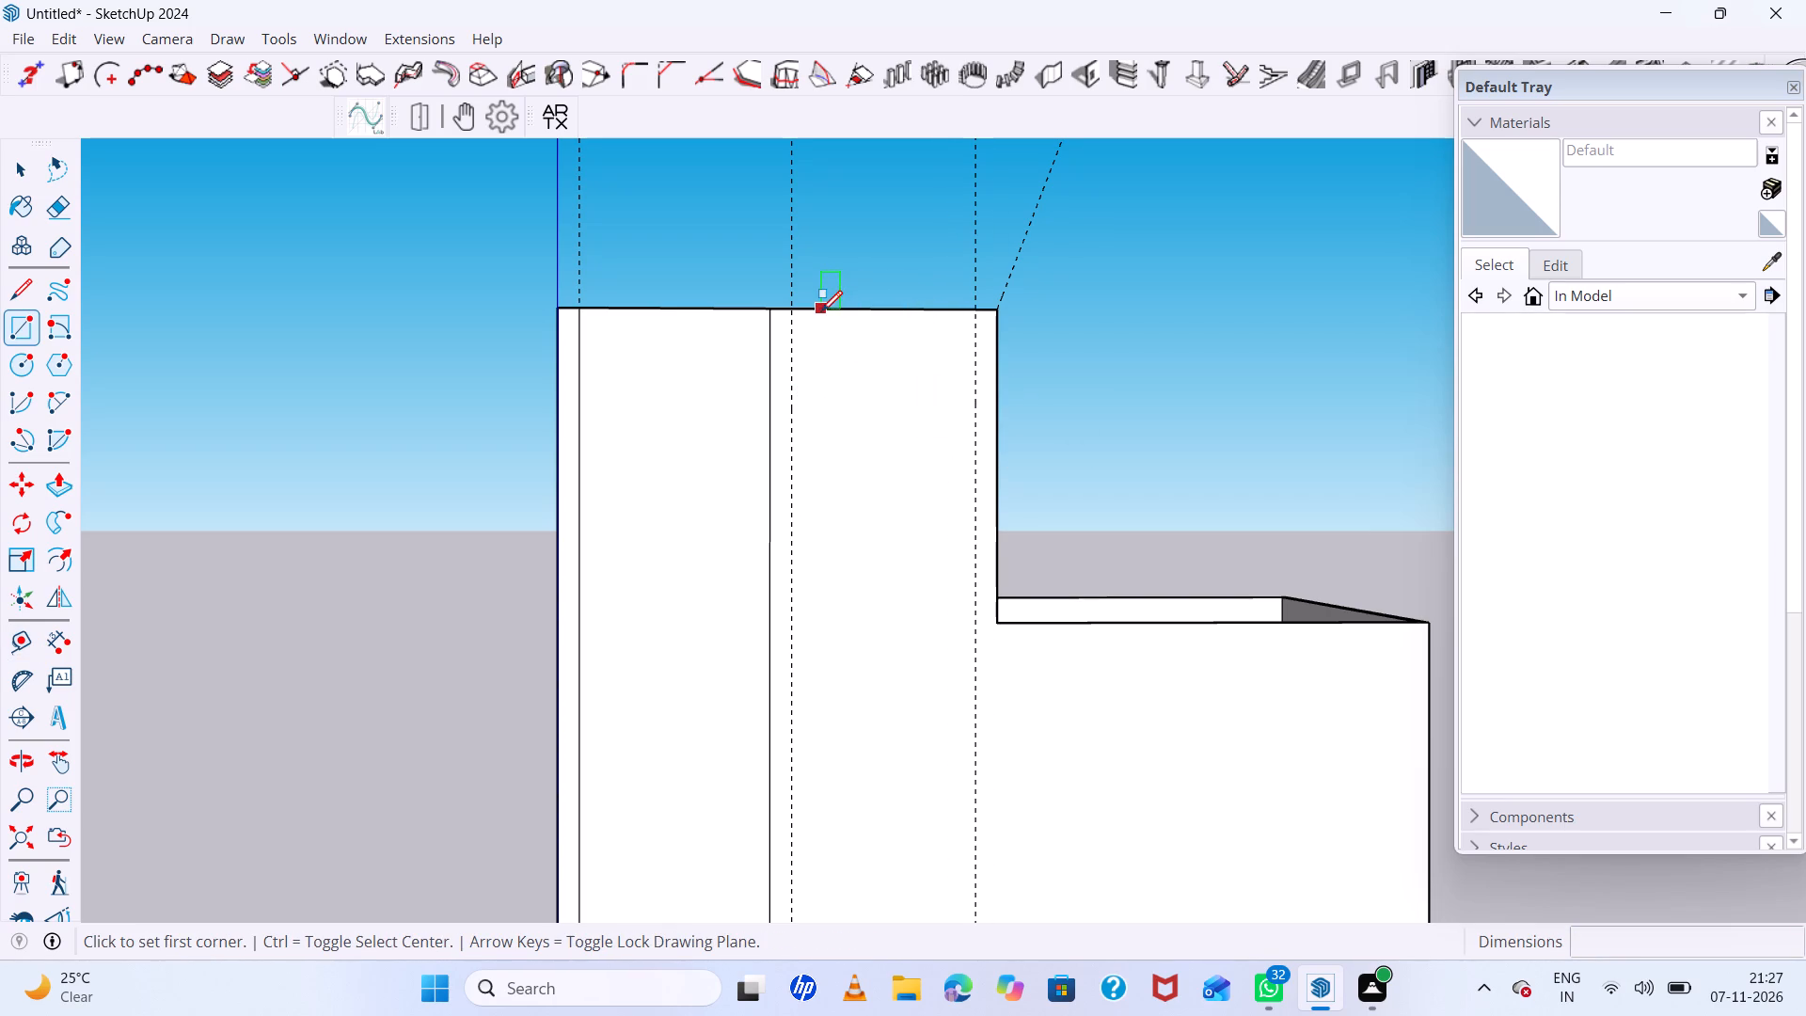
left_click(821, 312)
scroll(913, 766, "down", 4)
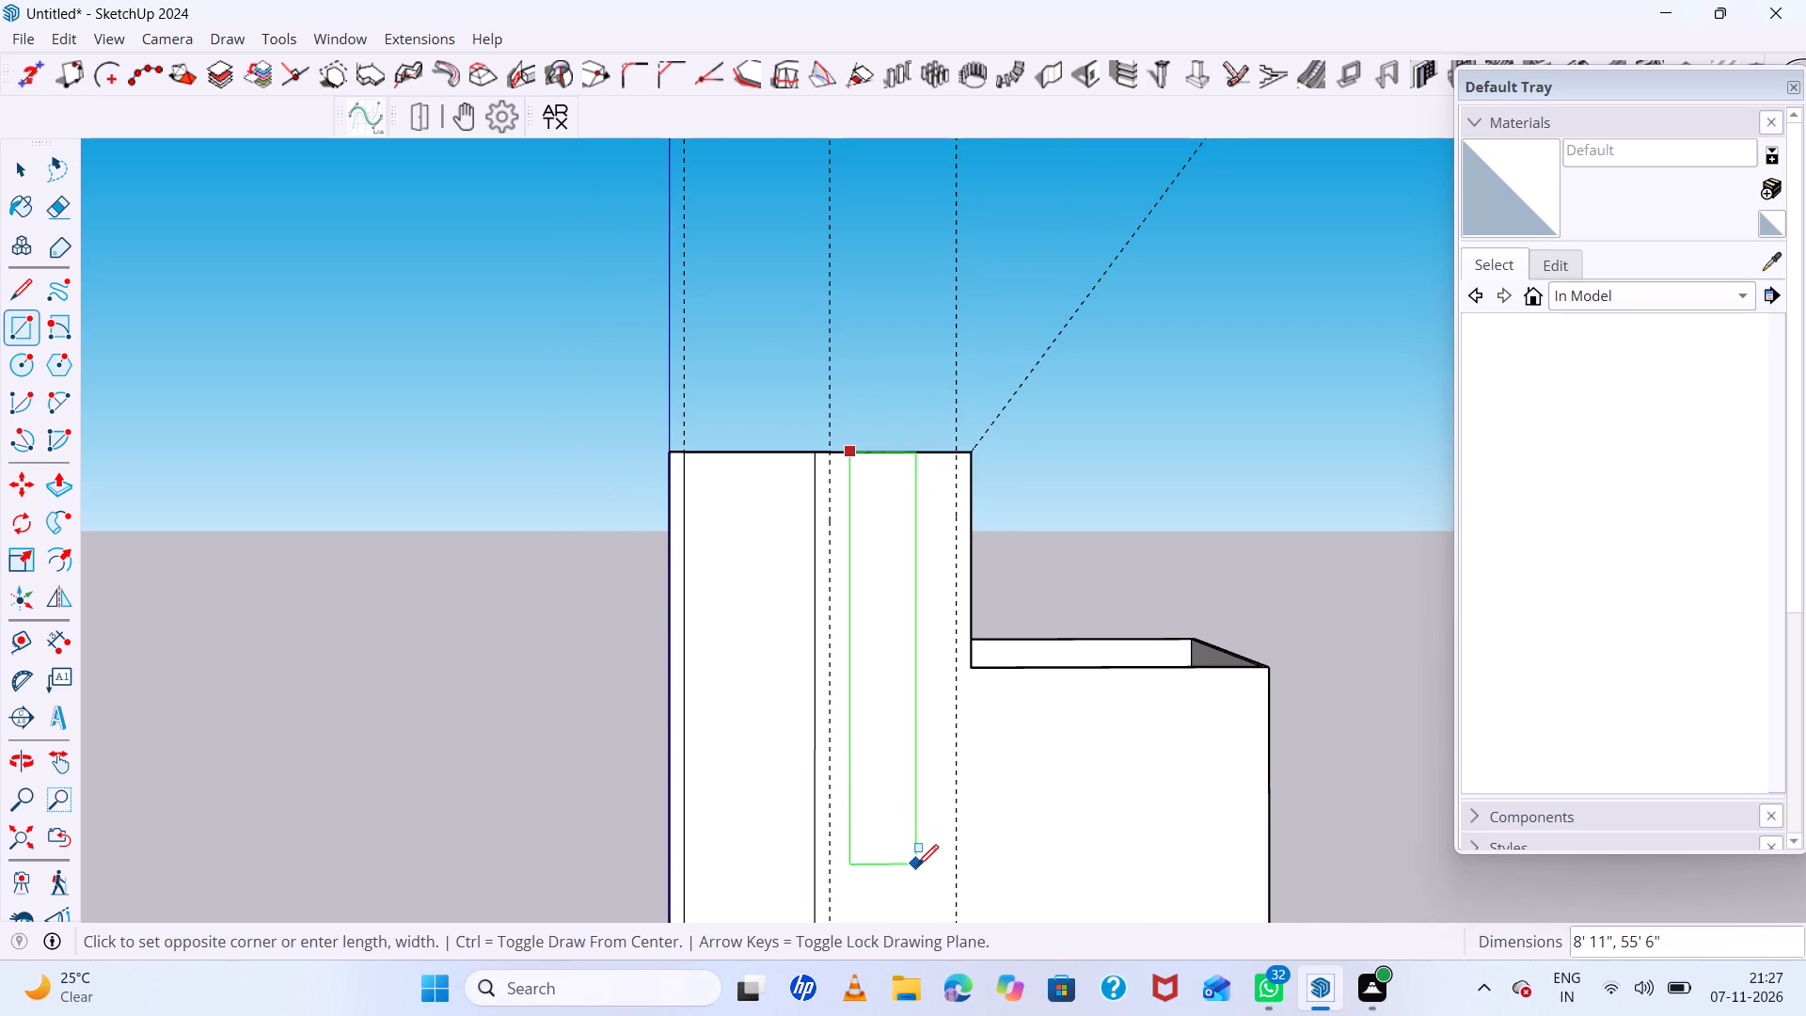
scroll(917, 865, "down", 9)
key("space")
Draw a second front-face rectangle about 9' wide and 94' 4" tall from where the middle guide meets the top edge.
scroll(901, 643, "down", 6)
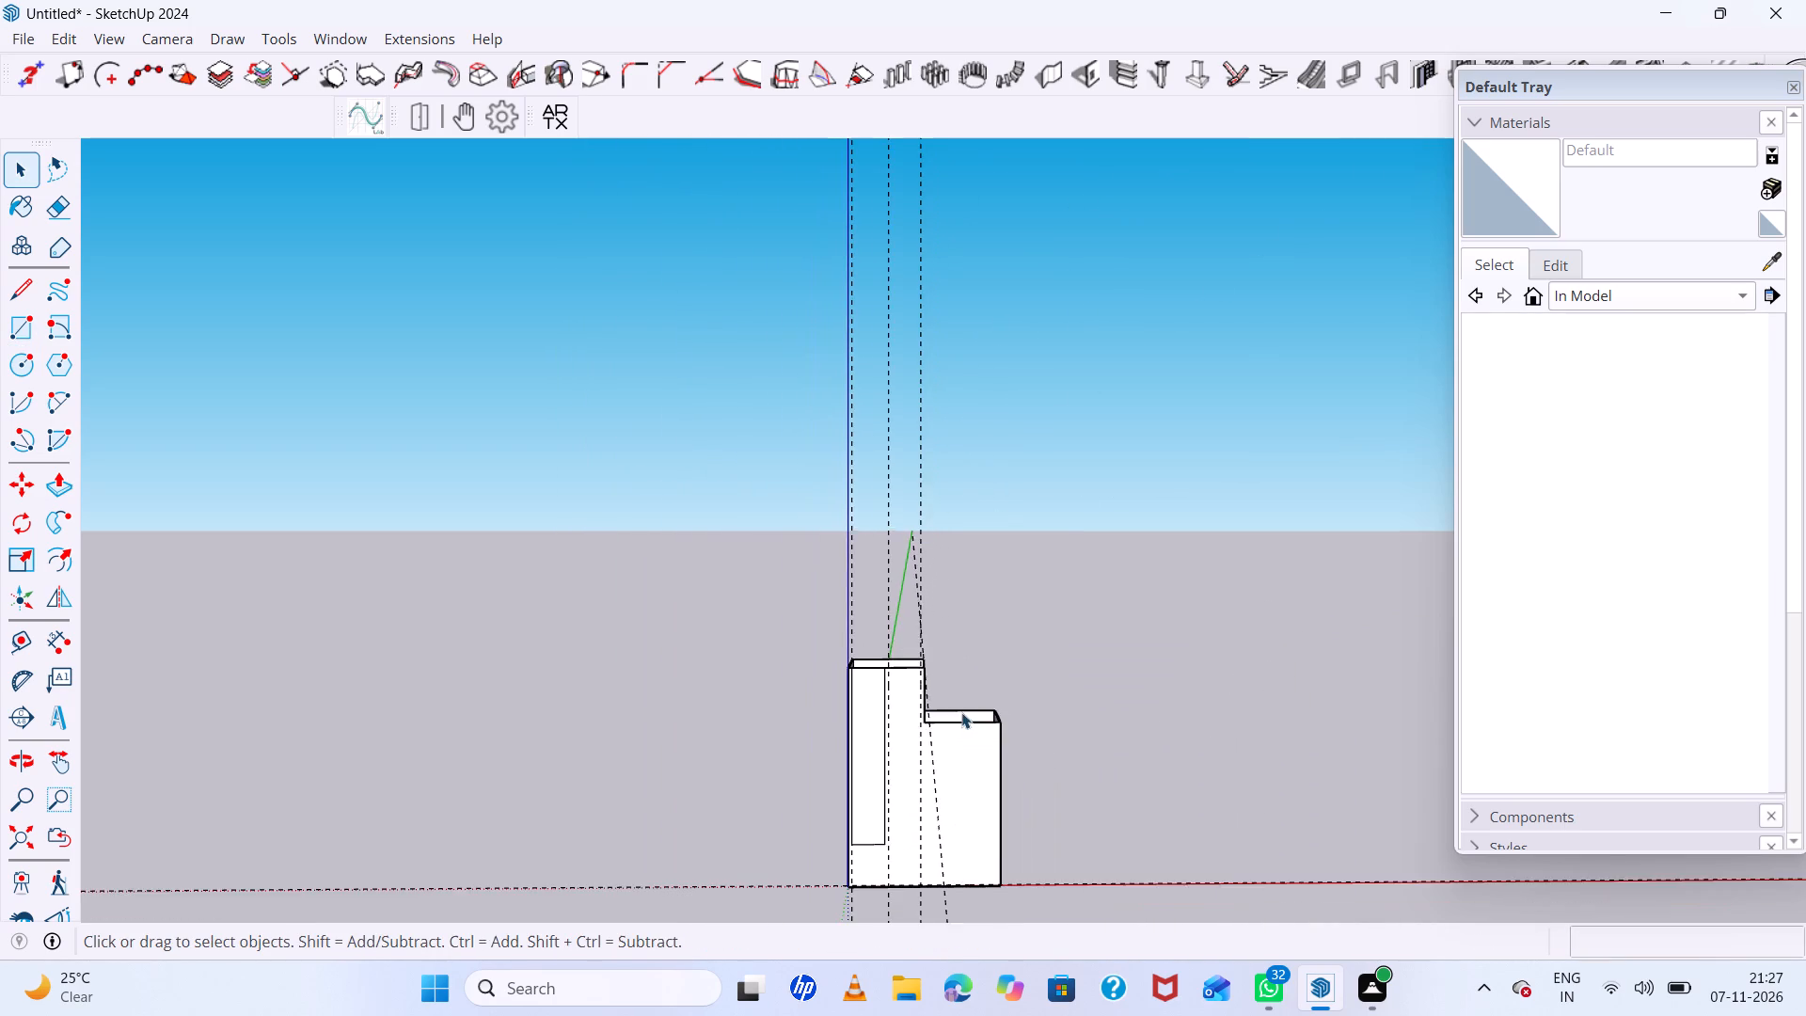
middle_click_drag(962, 712, 1082, 672)
scroll(977, 703, "up", 12)
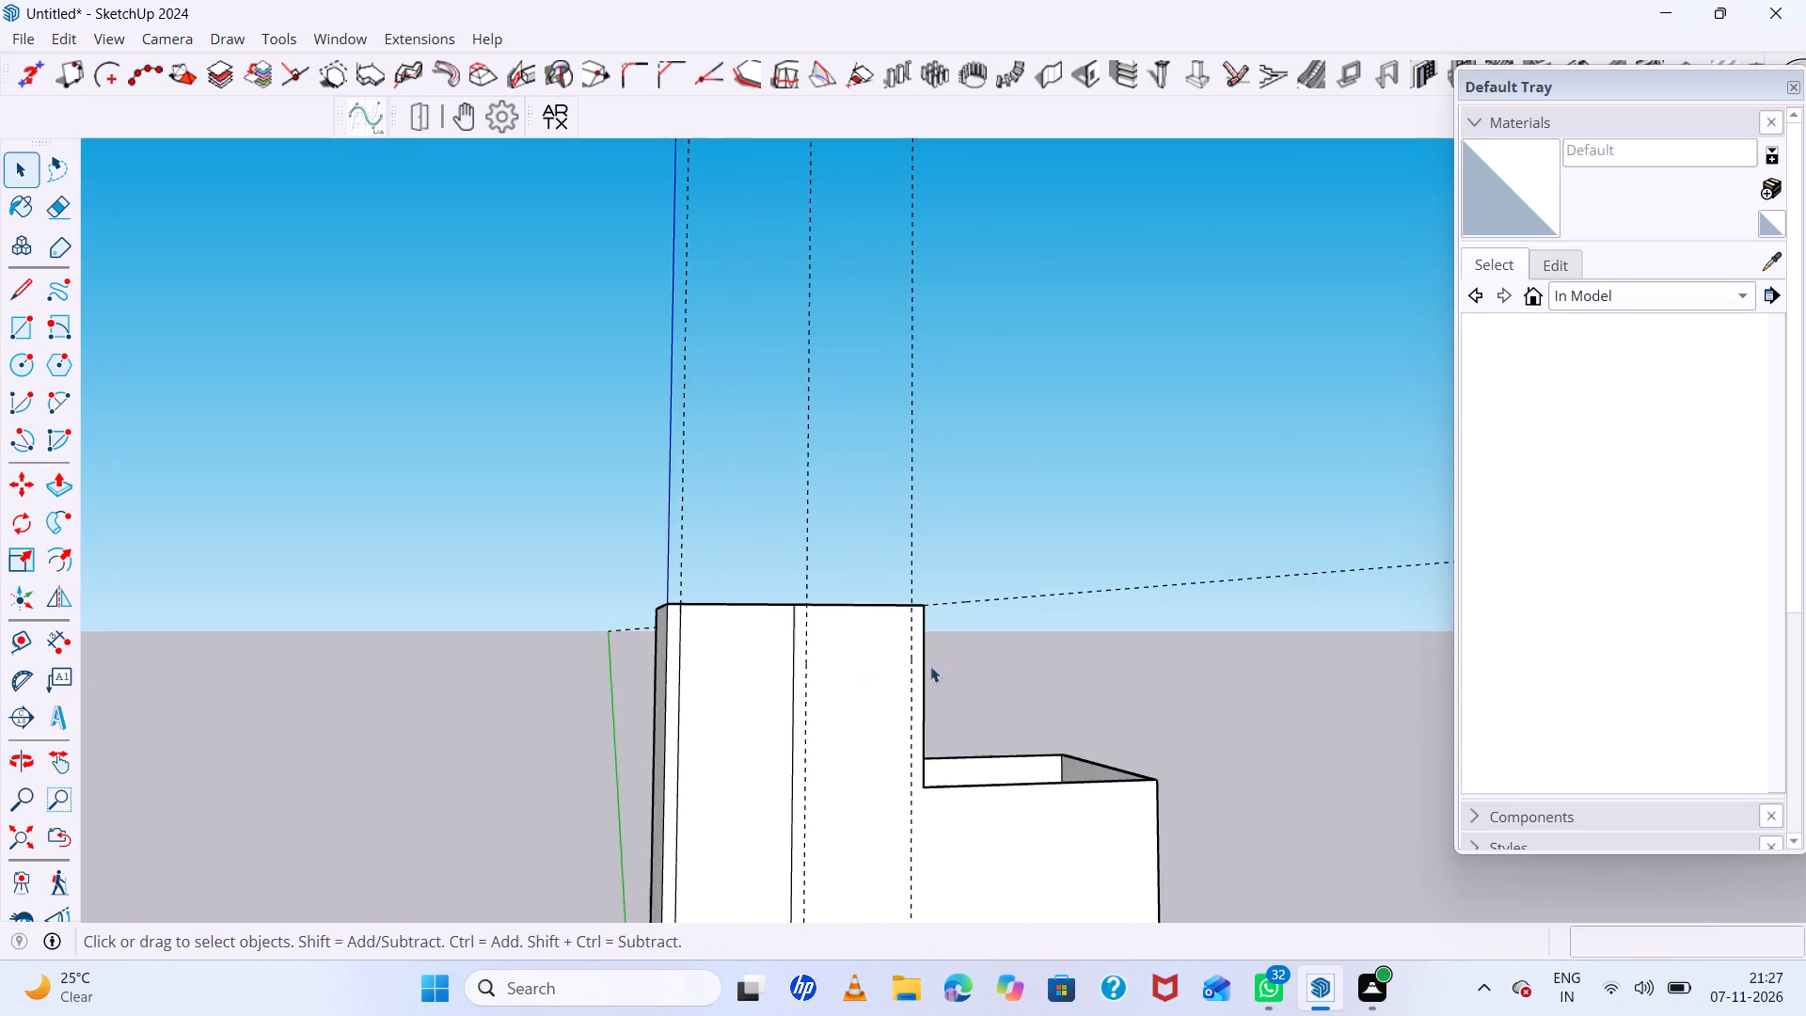
middle_click_drag(974, 675, 921, 657)
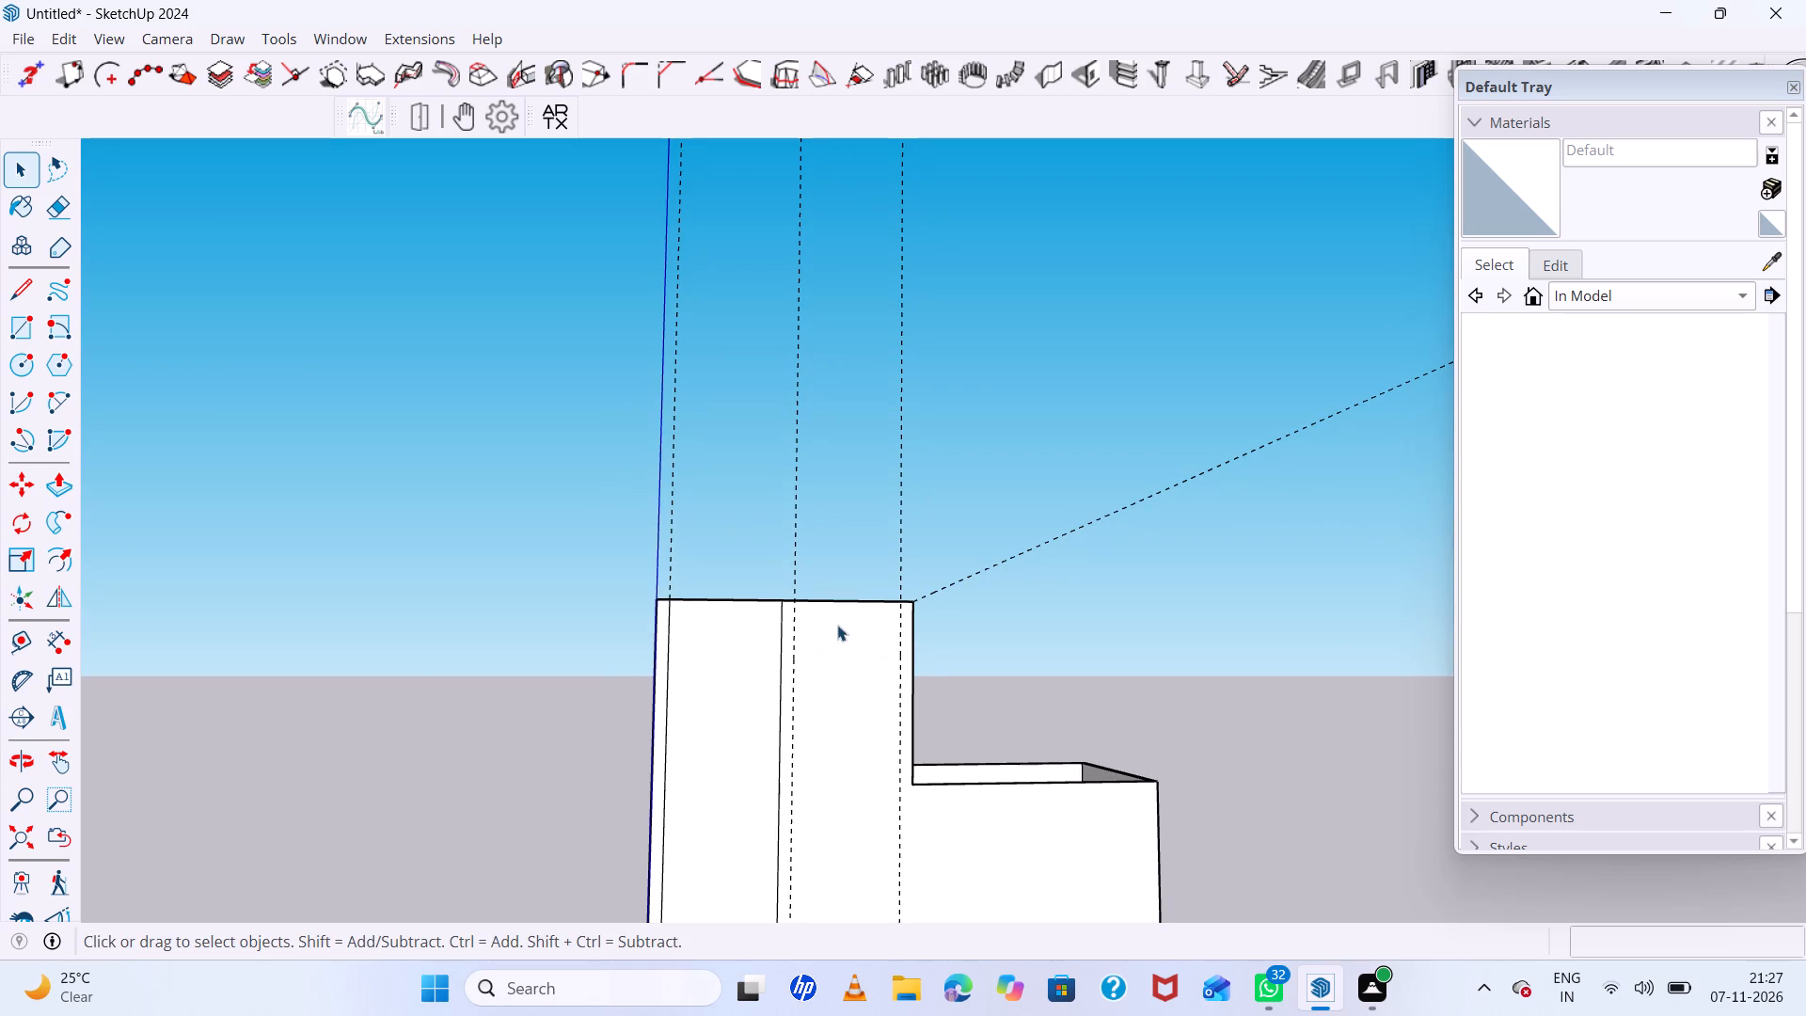
key("t")
scroll(817, 595, "up", 6)
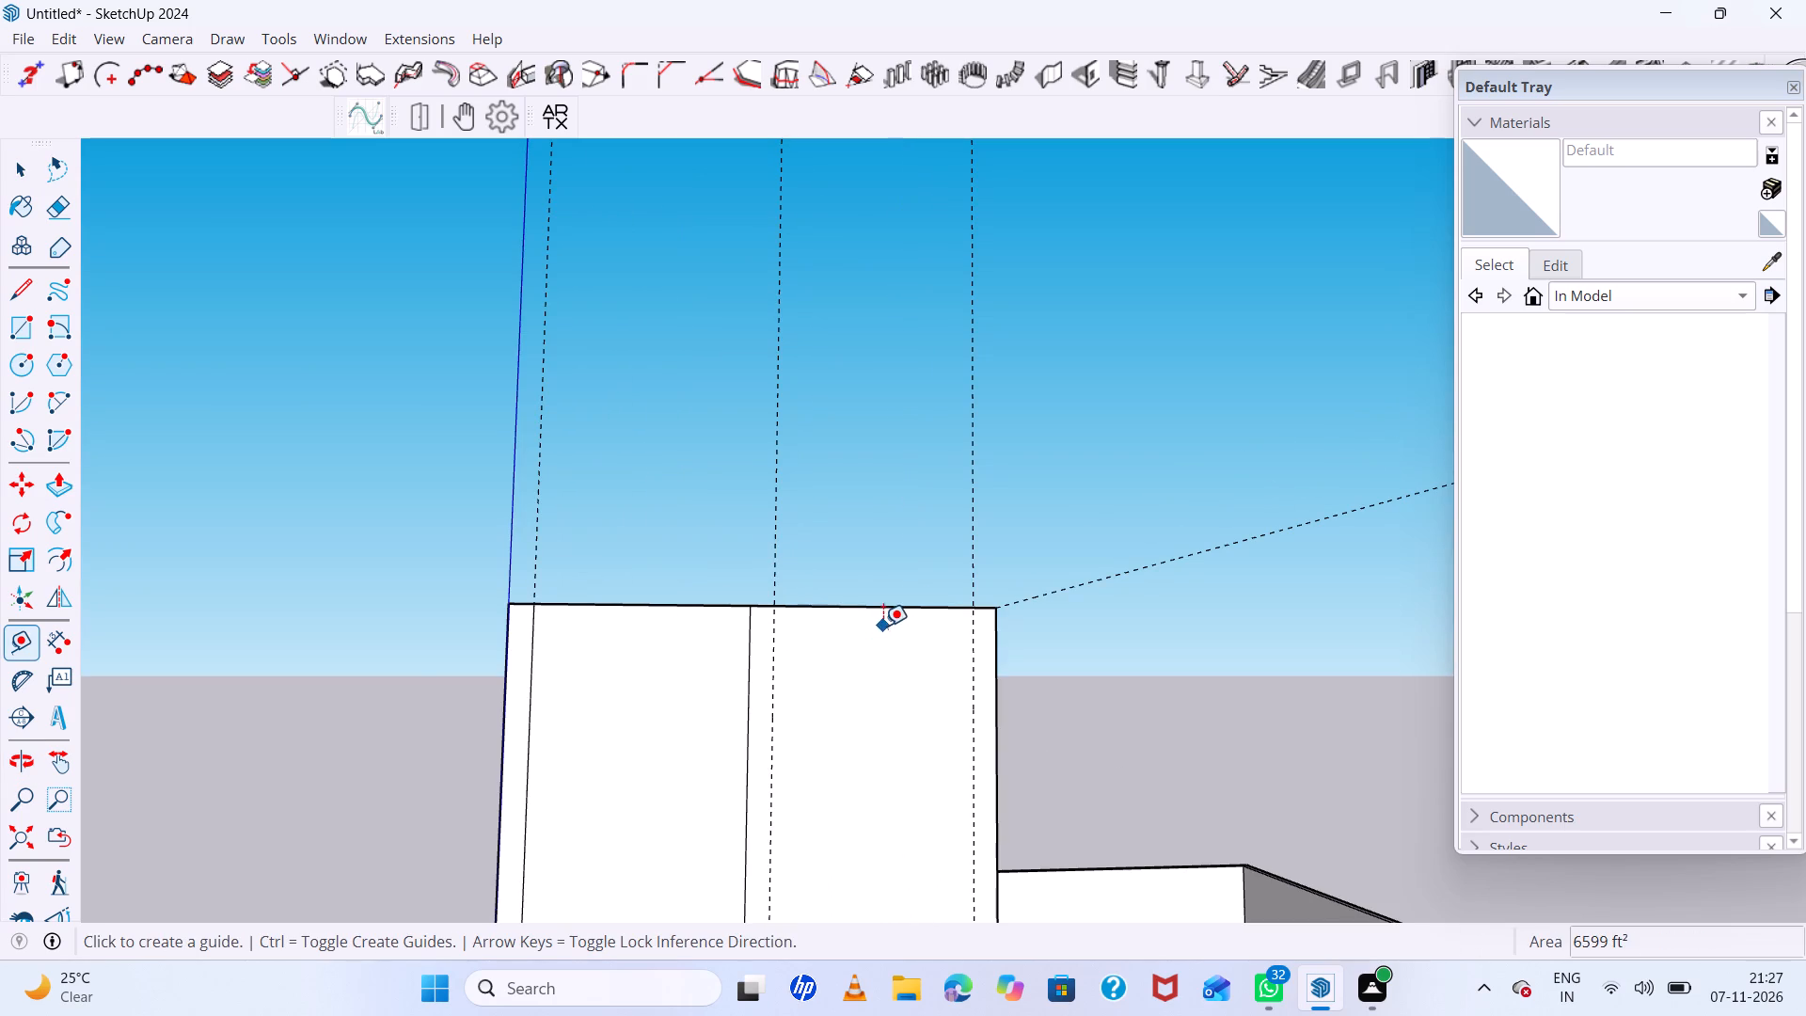
key("r")
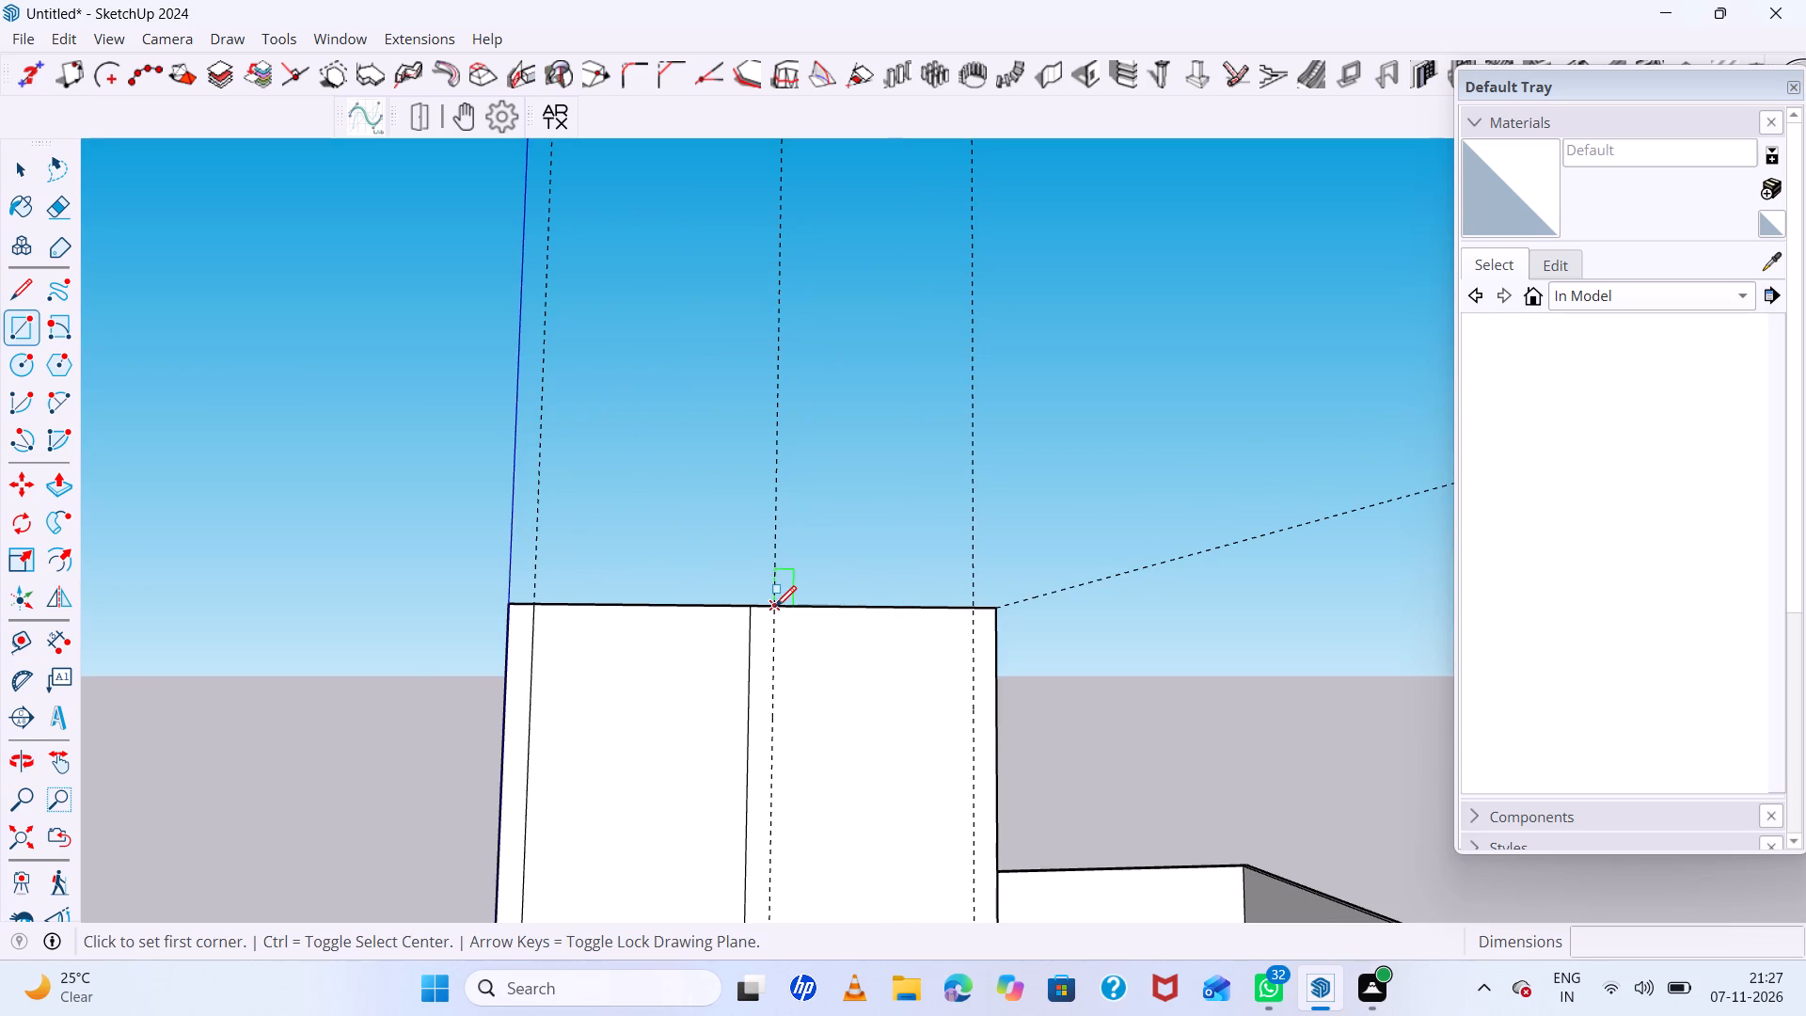
left_click(774, 607)
scroll(871, 621, "down", 5)
scroll(869, 759, "down", 8)
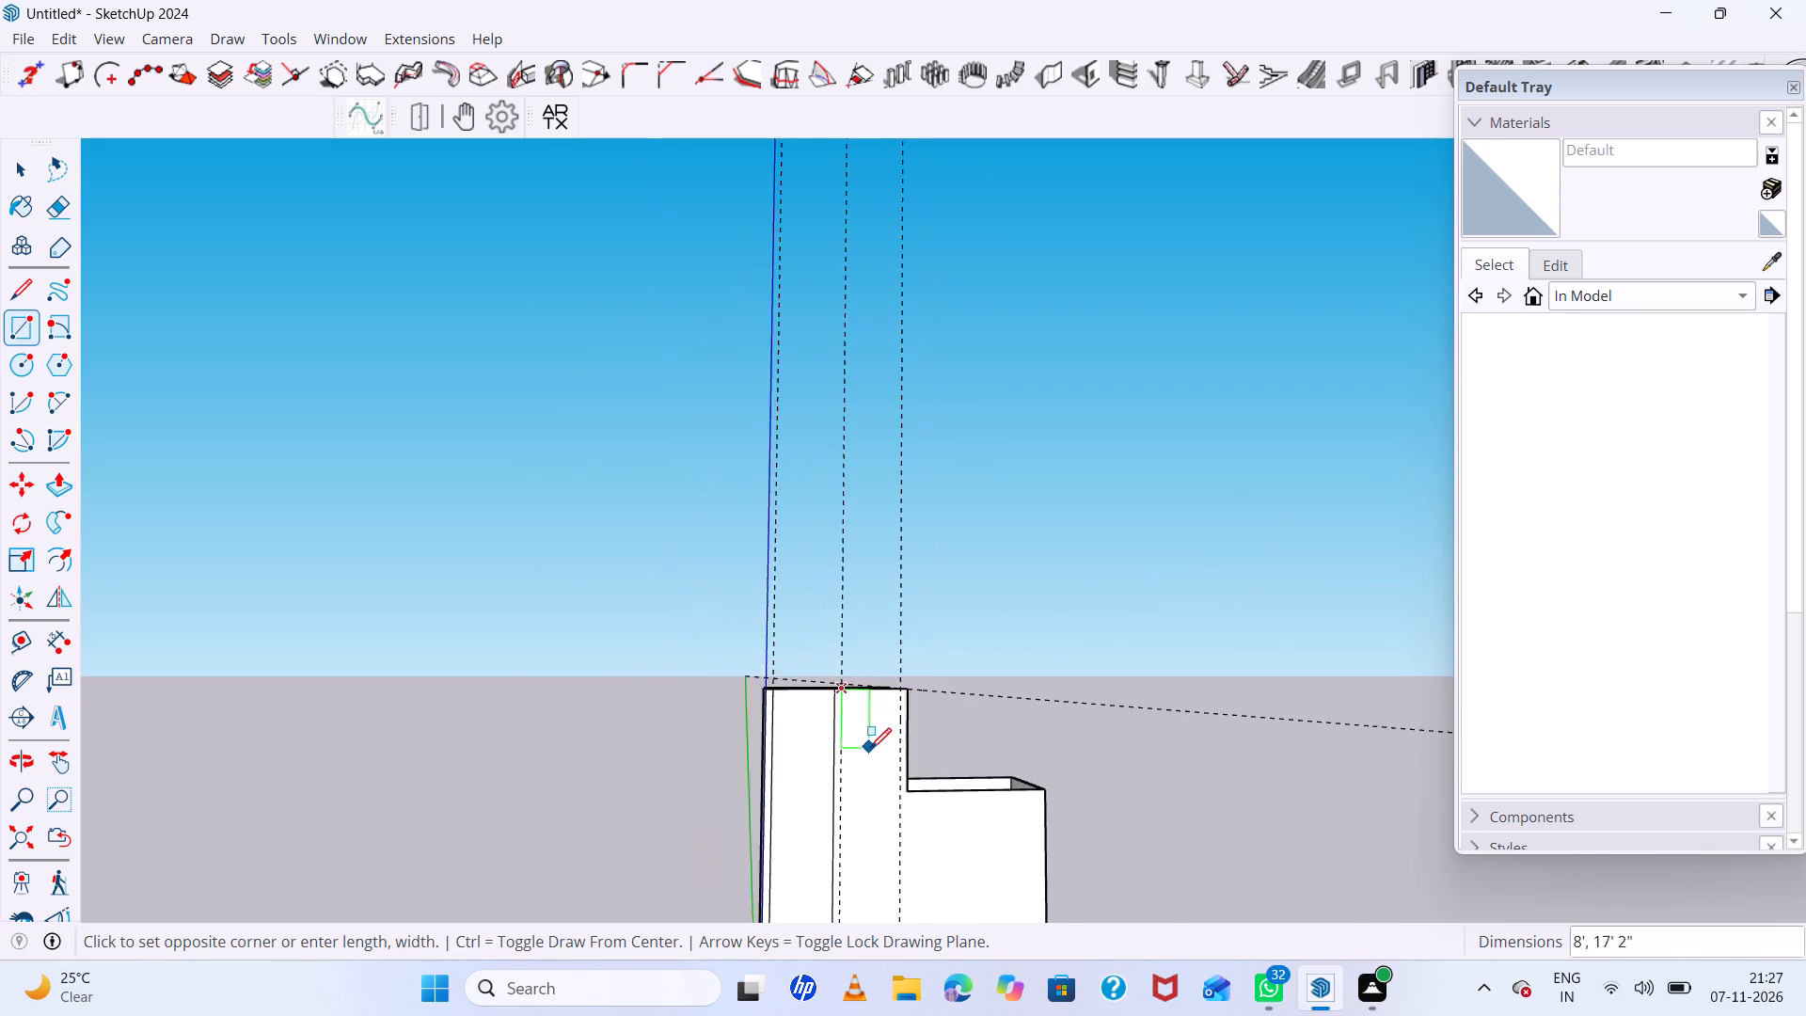
scroll(870, 749, "down", 15)
middle_click_drag(867, 792, 814, 584)
scroll(911, 729, "up", 9)
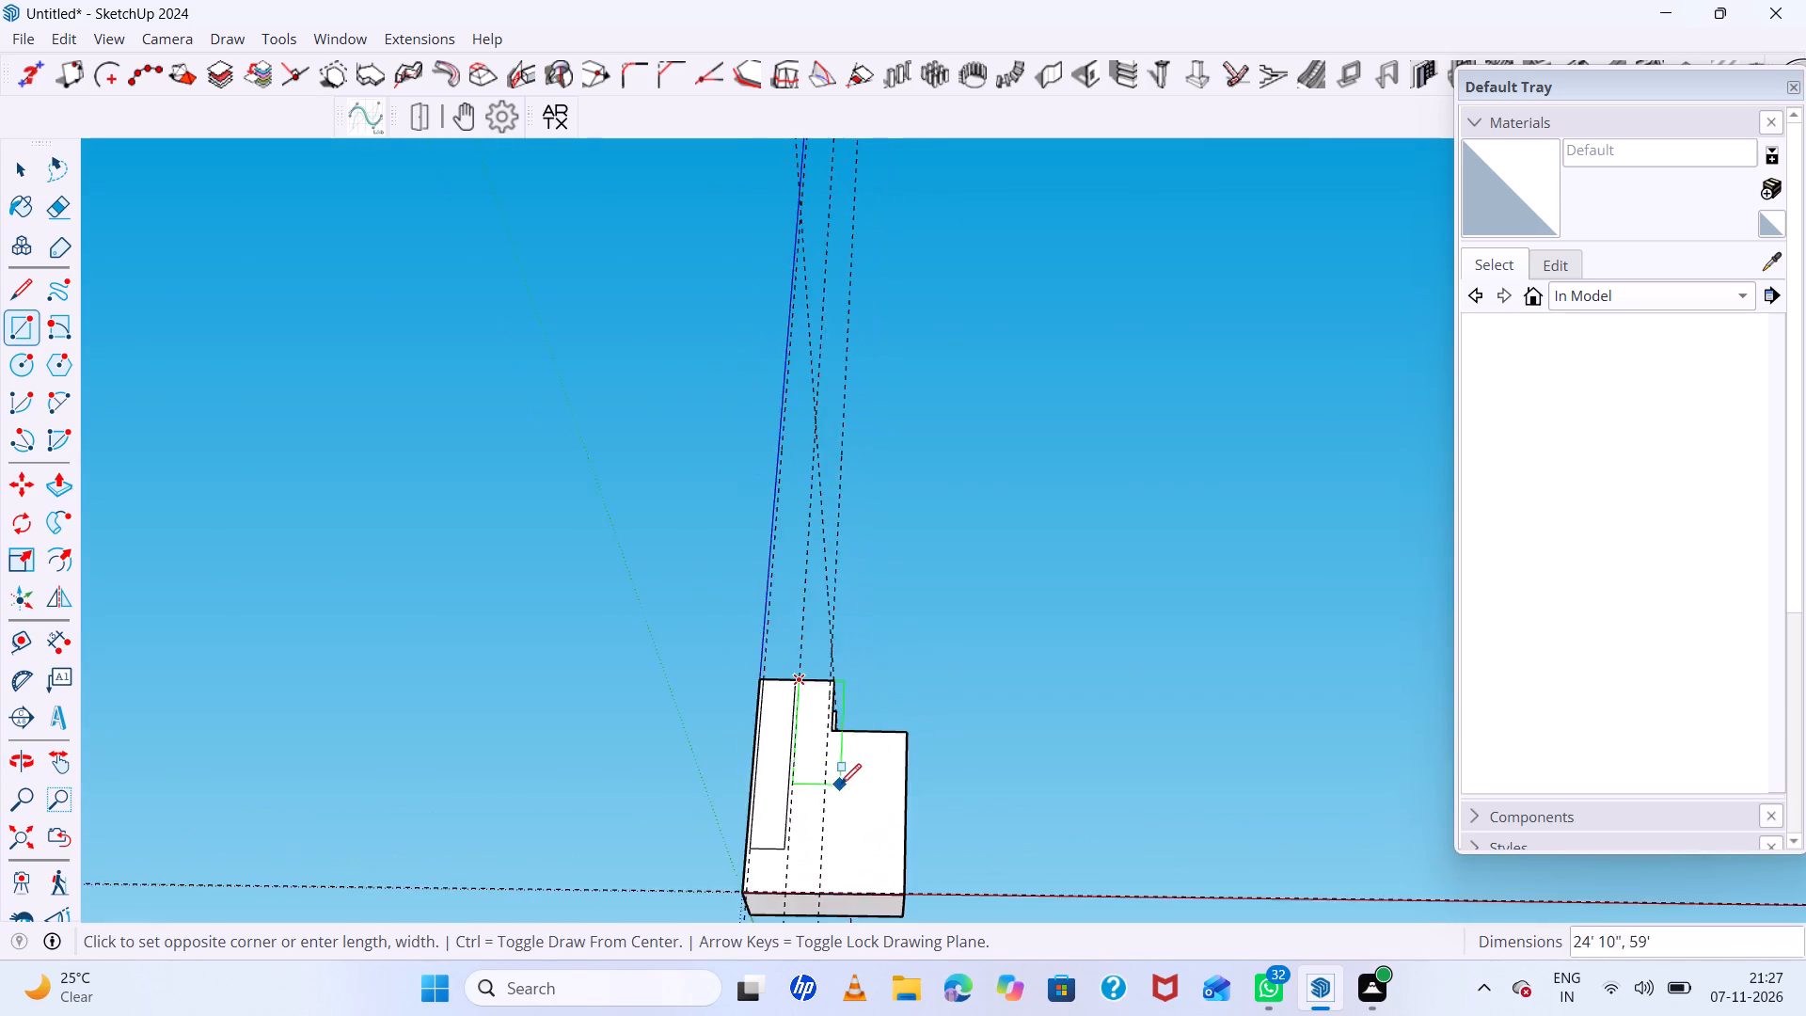
scroll(840, 785, "up", 4)
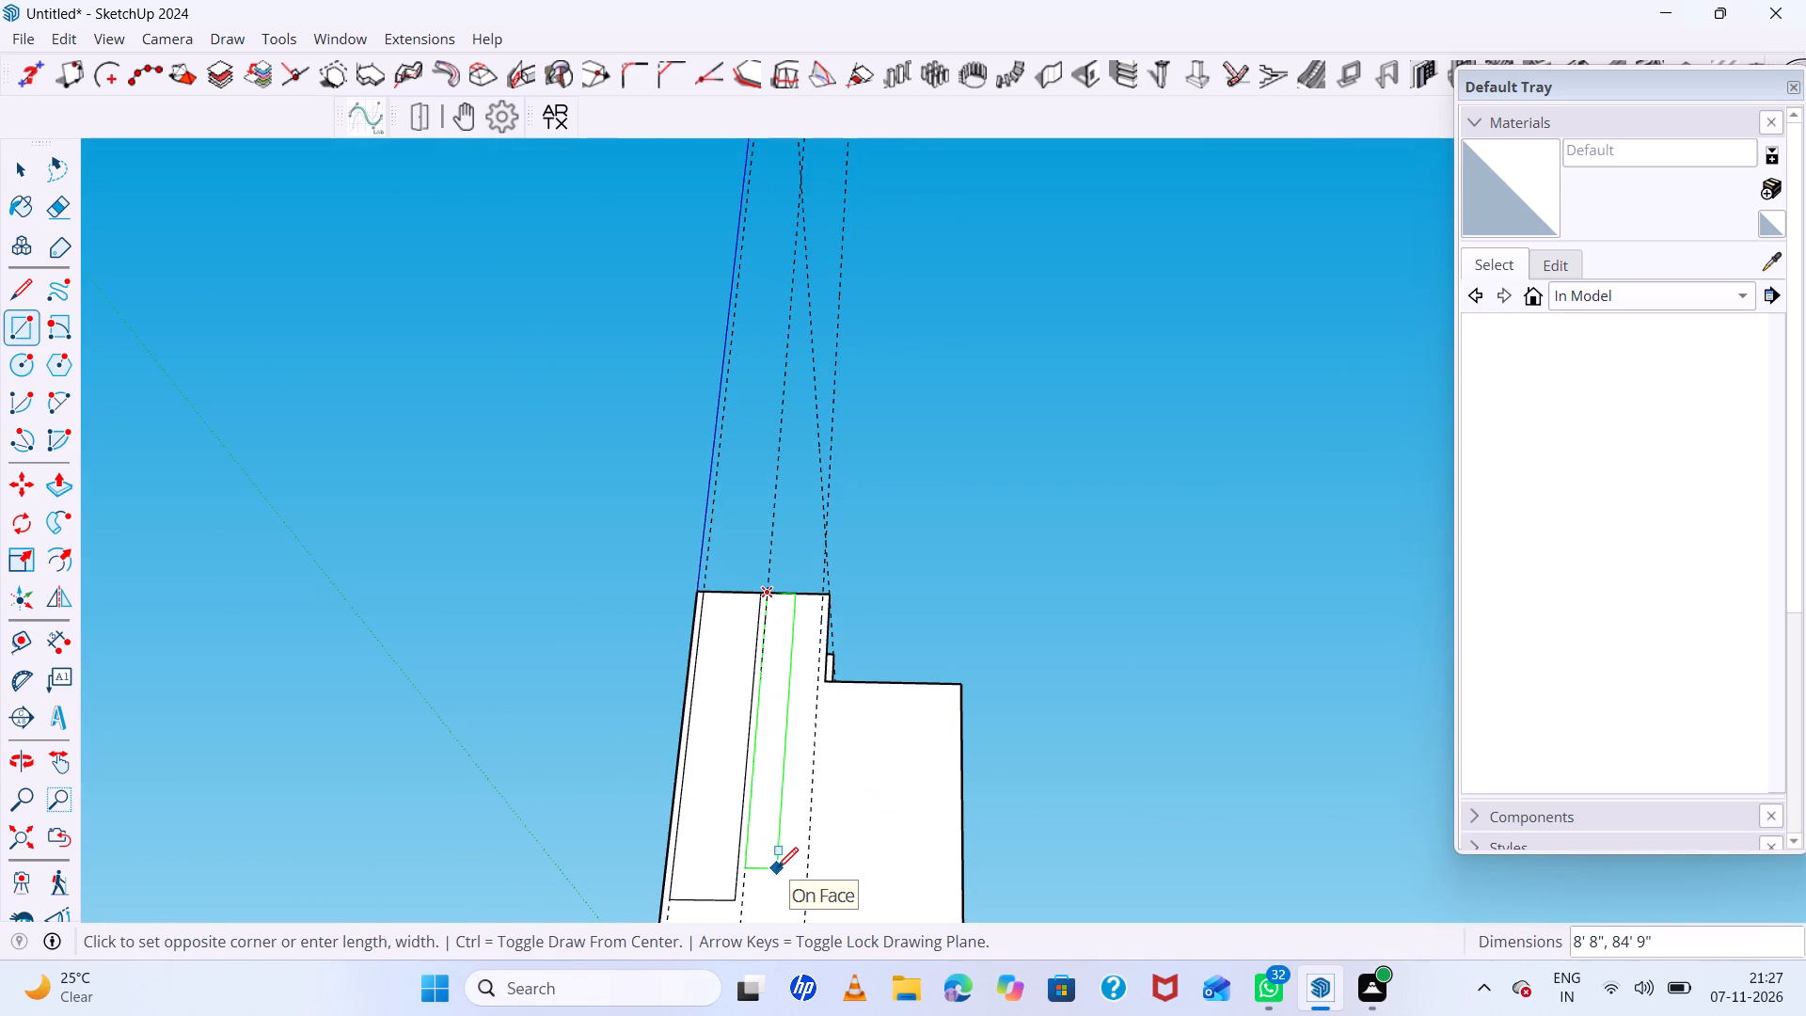
scroll(779, 871, "down", 12)
scroll(783, 891, "up", 13)
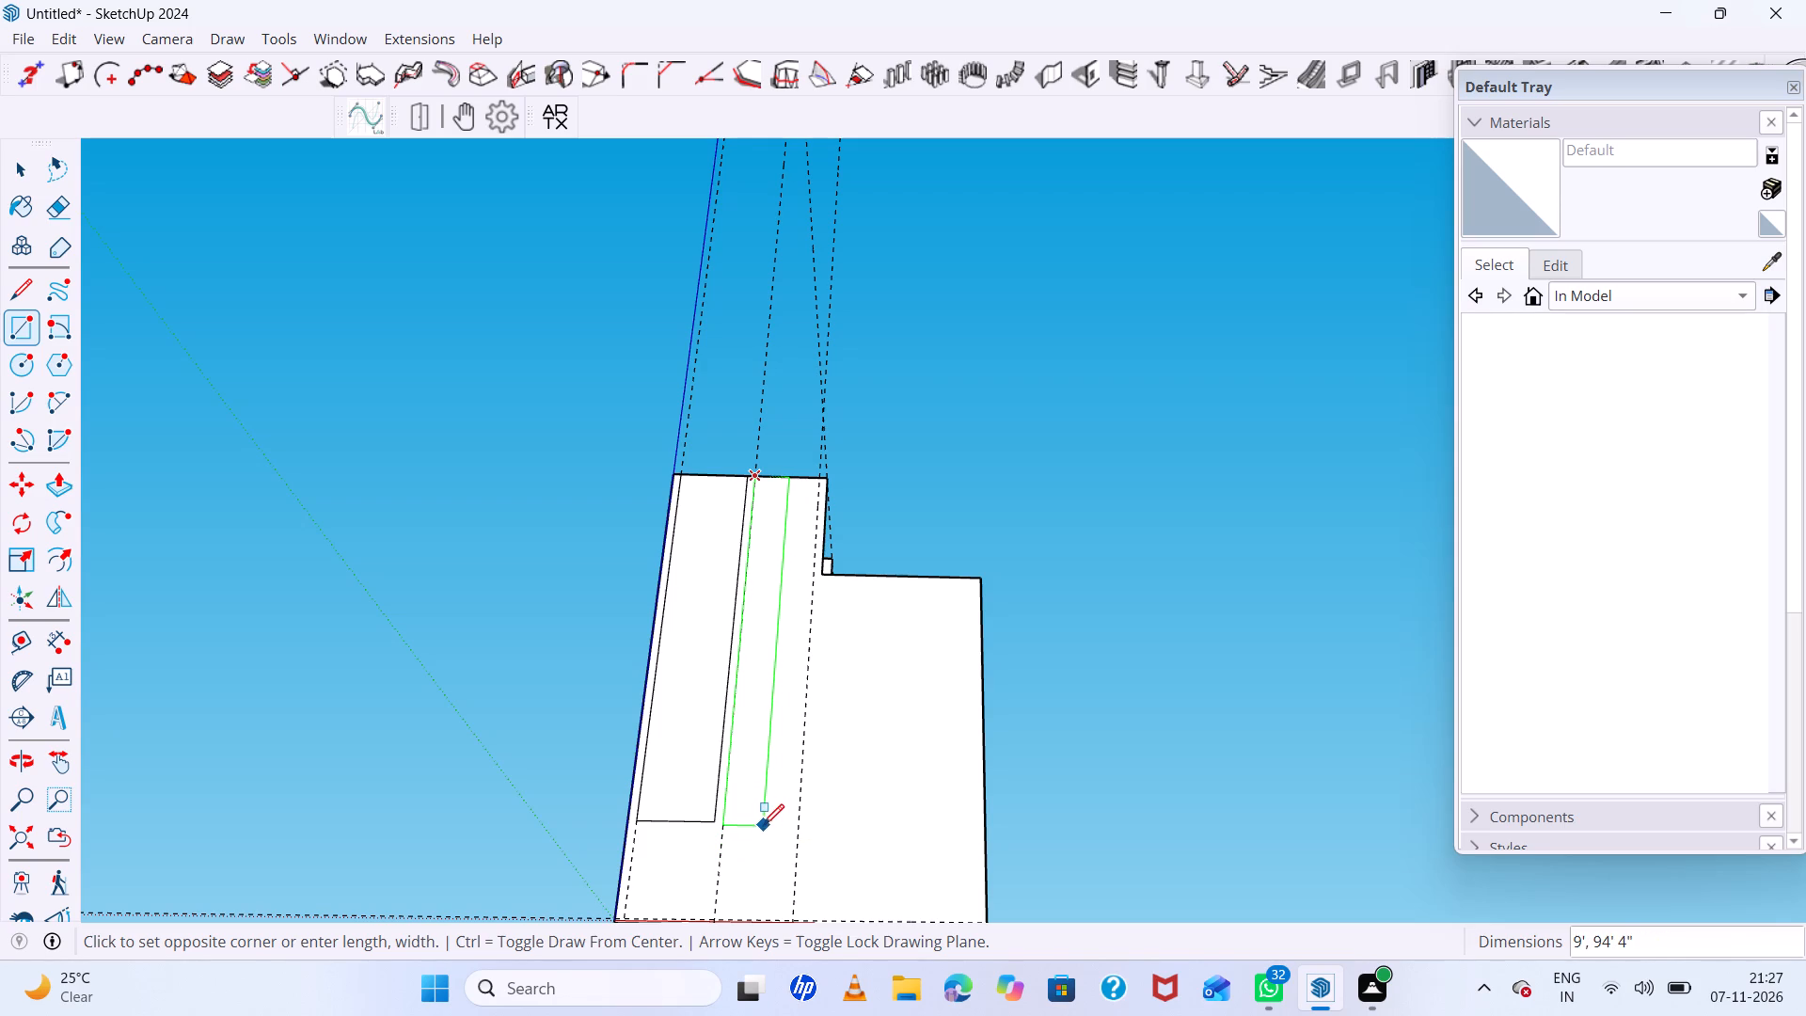
left_click(763, 825)
key("space")
Shorten the wider tall rectangle by drawing a line across its lower part and erasing its edges below that line.
scroll(732, 791, "up", 6)
key("l")
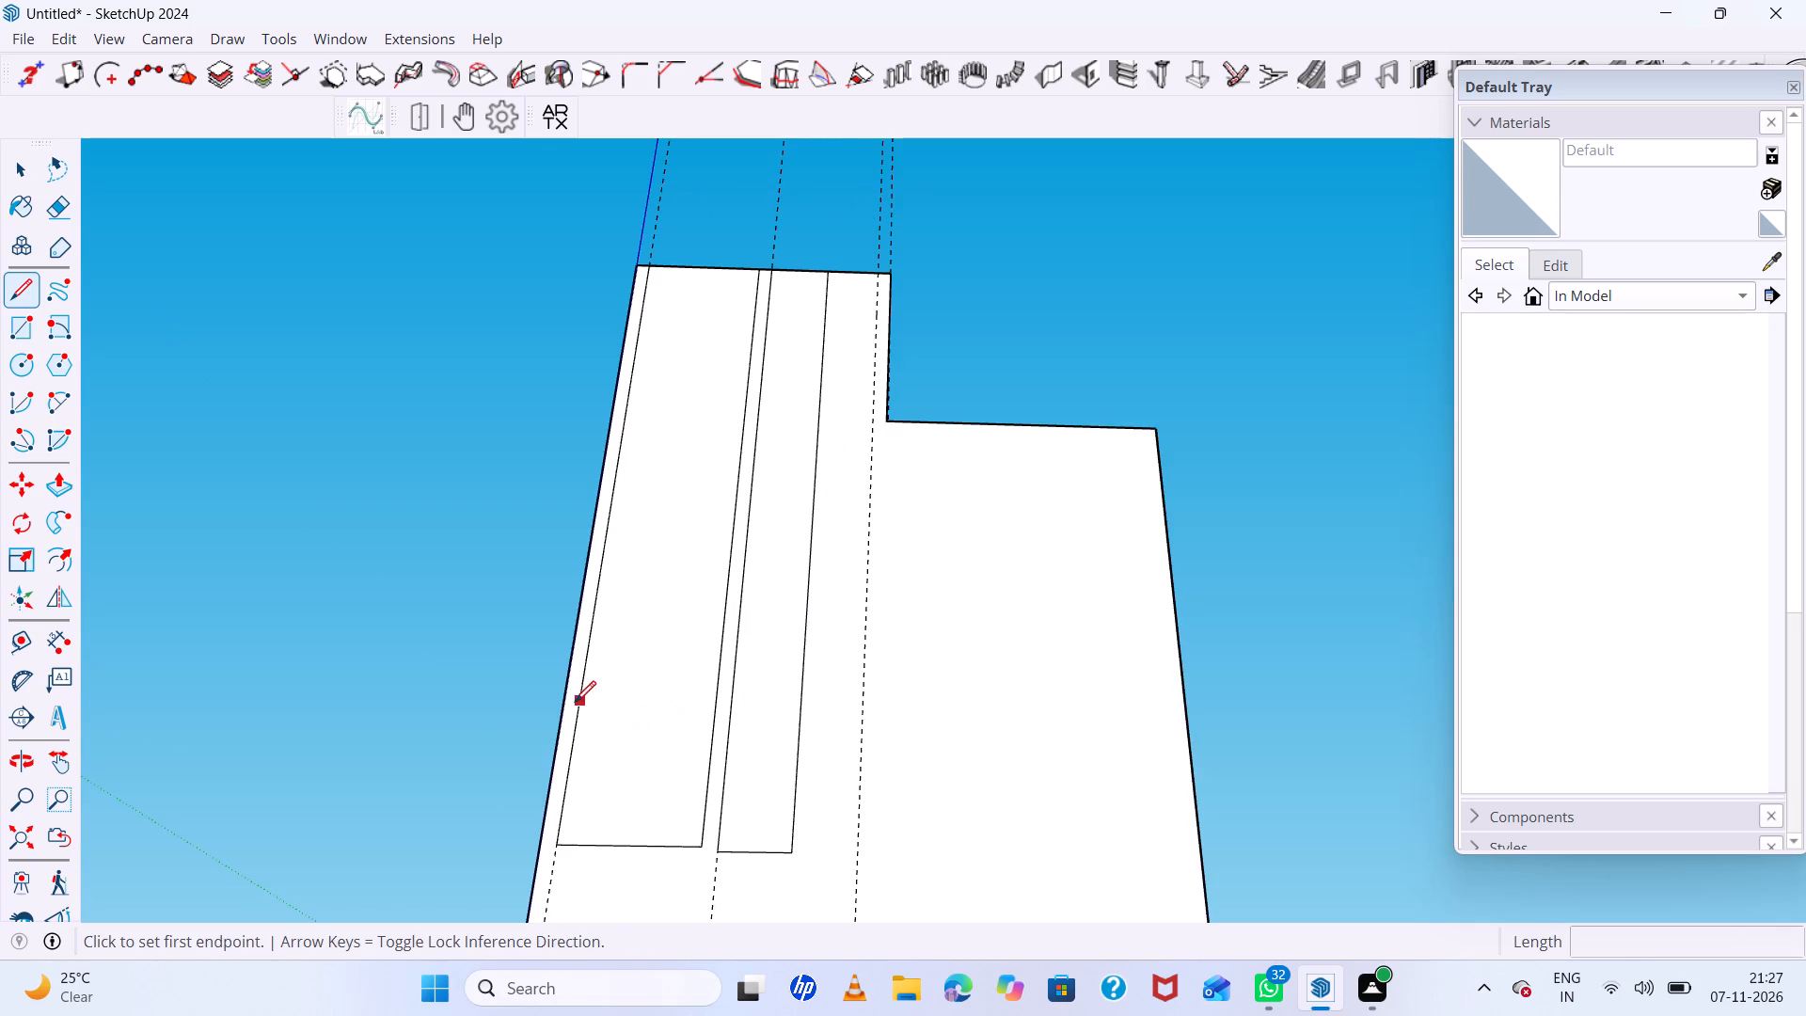
left_click(582, 705)
left_click(717, 713)
key("space")
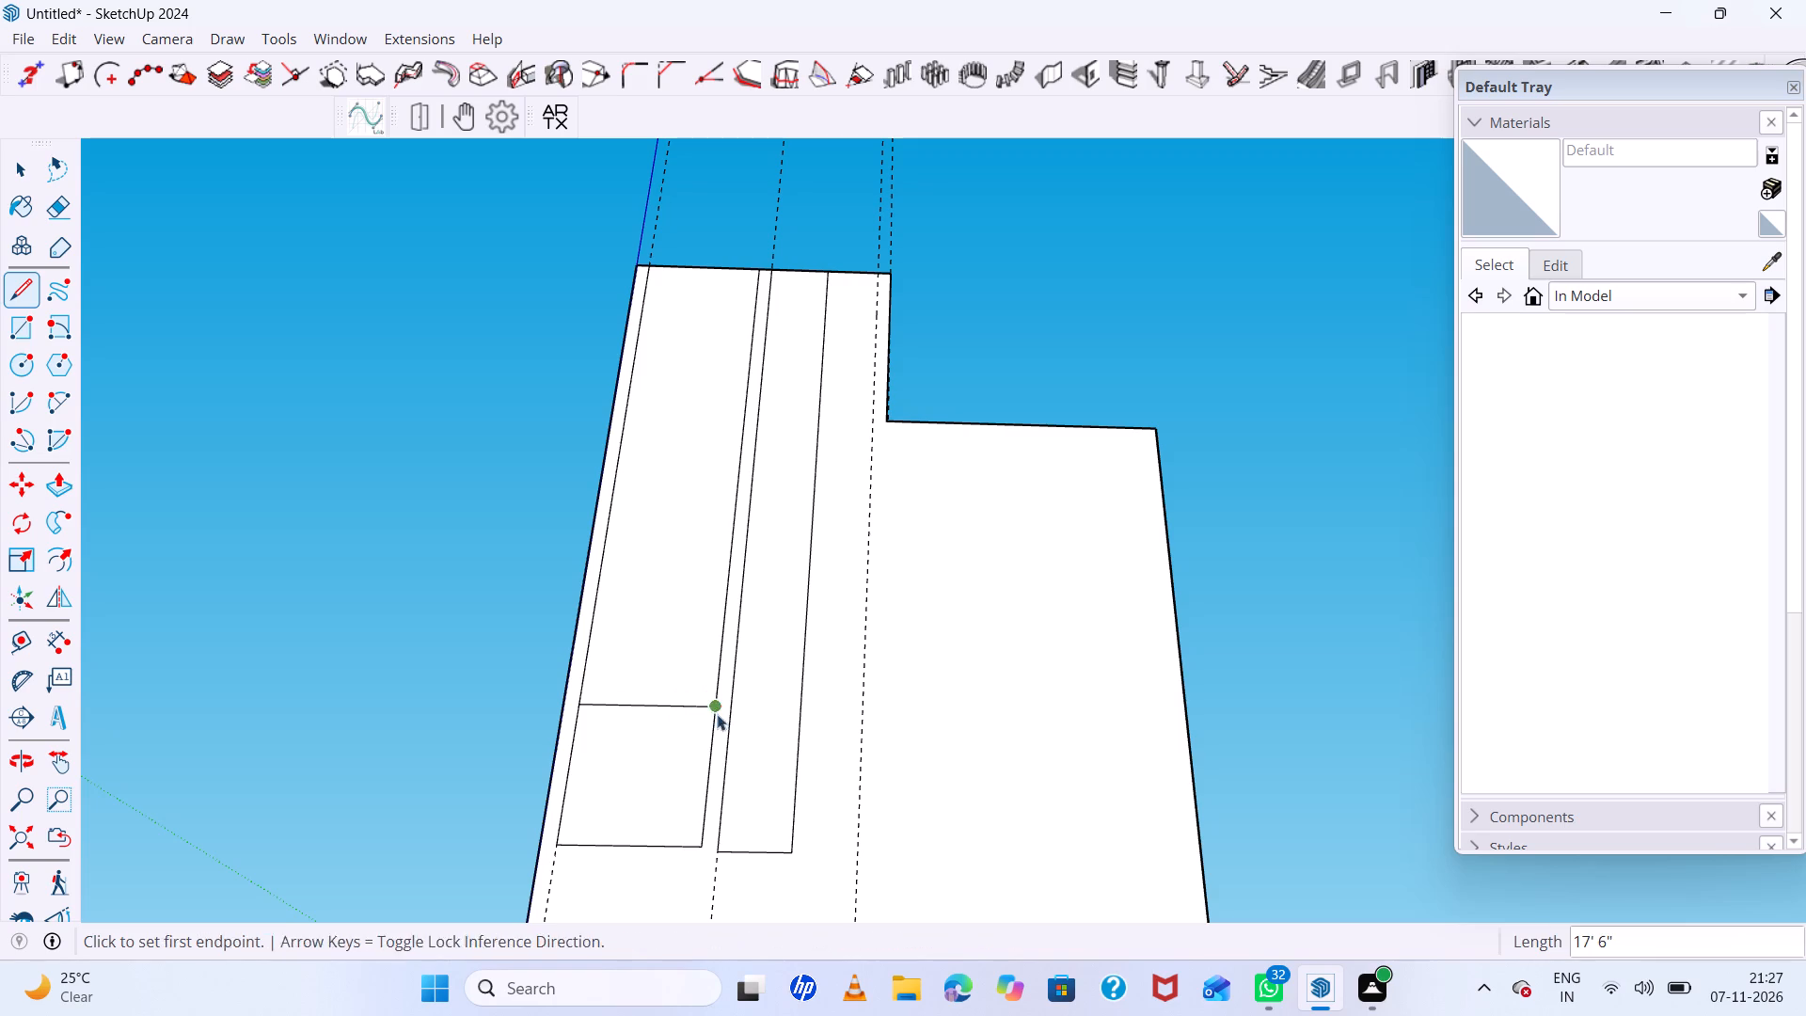
key("e")
left_click(711, 779)
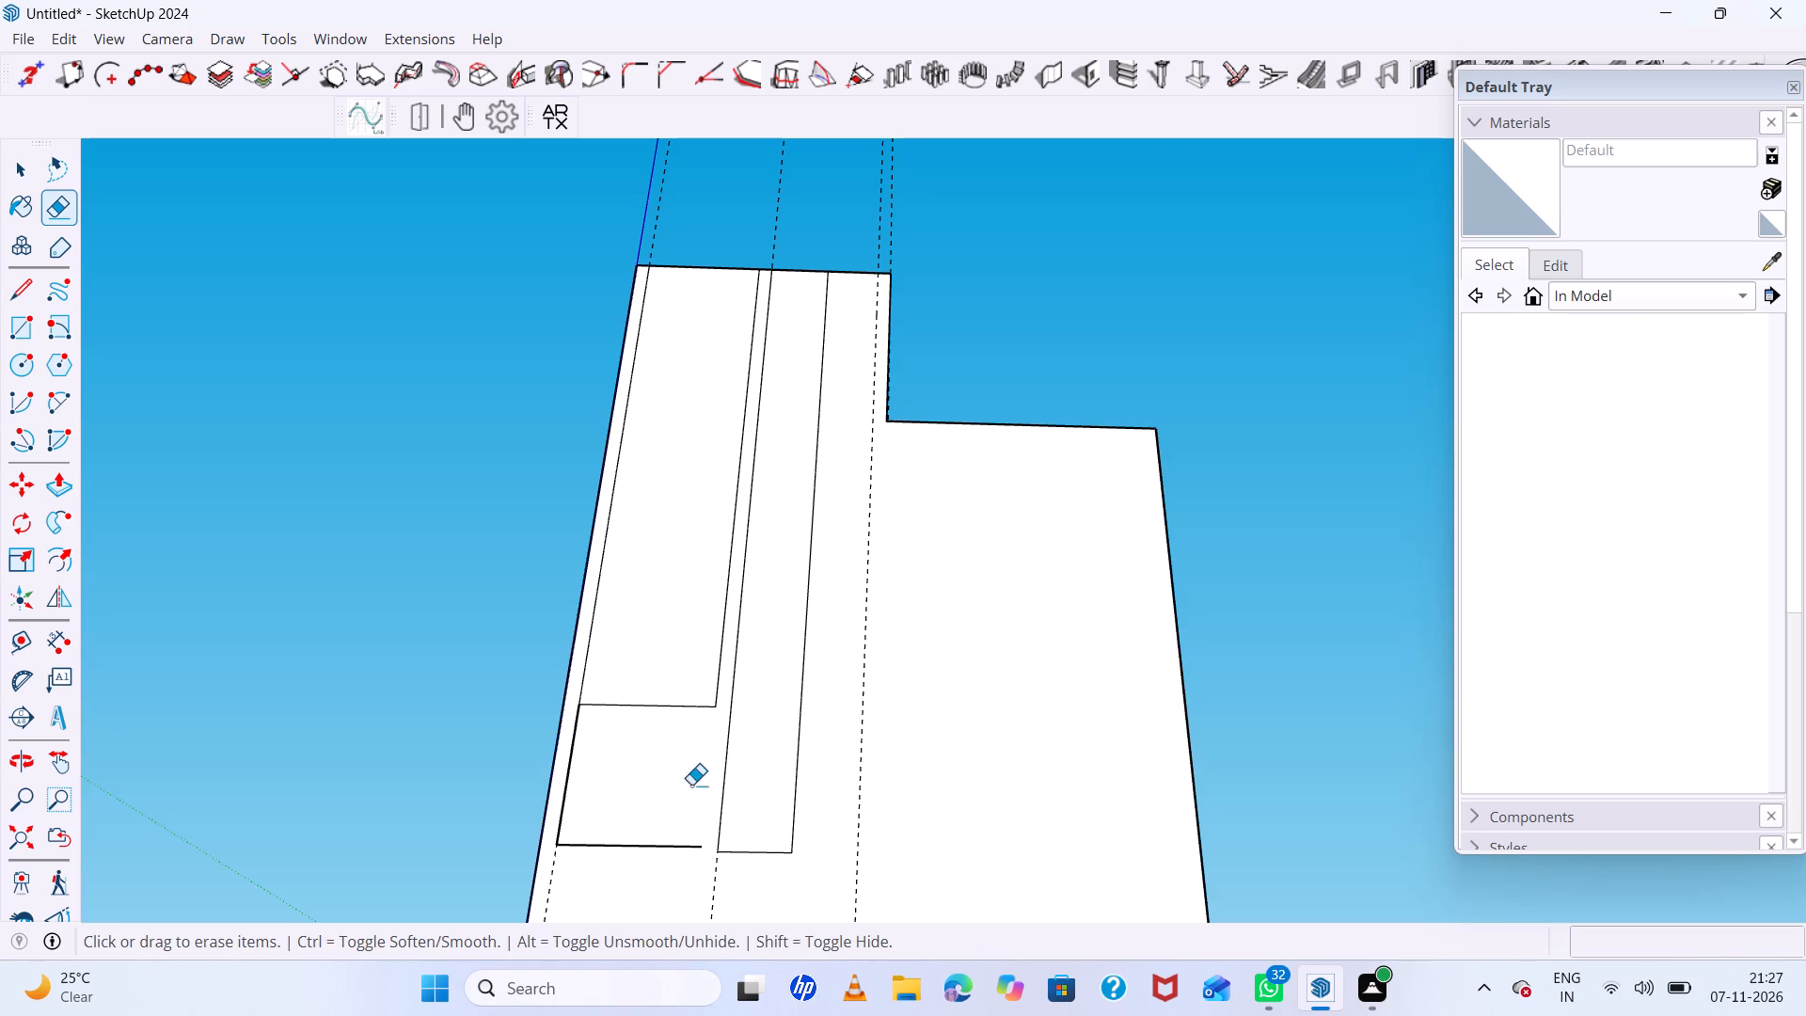
left_click(673, 849)
left_click(570, 773)
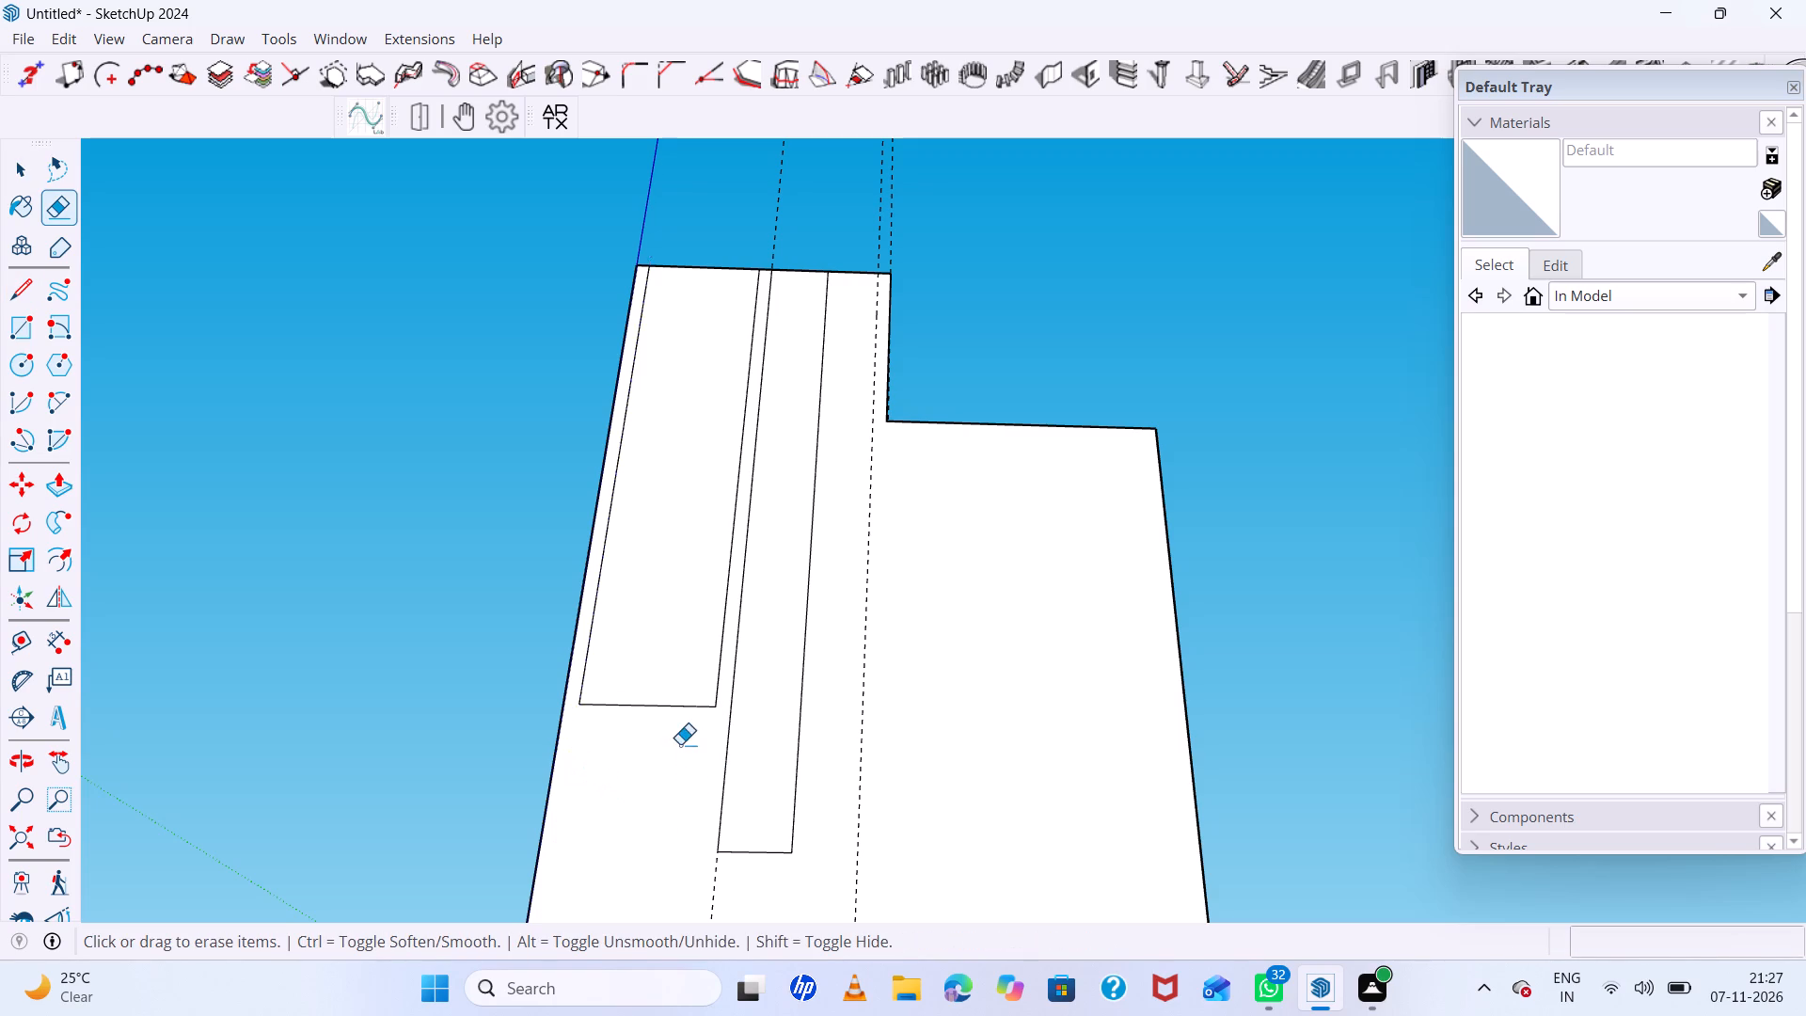
Push the front wall's narrow step face back 2' to the vertical guide.
scroll(680, 744, "down", 7)
middle_click_drag(768, 762, 791, 918)
scroll(770, 664, "up", 5)
middle_click_drag(859, 649, 727, 854)
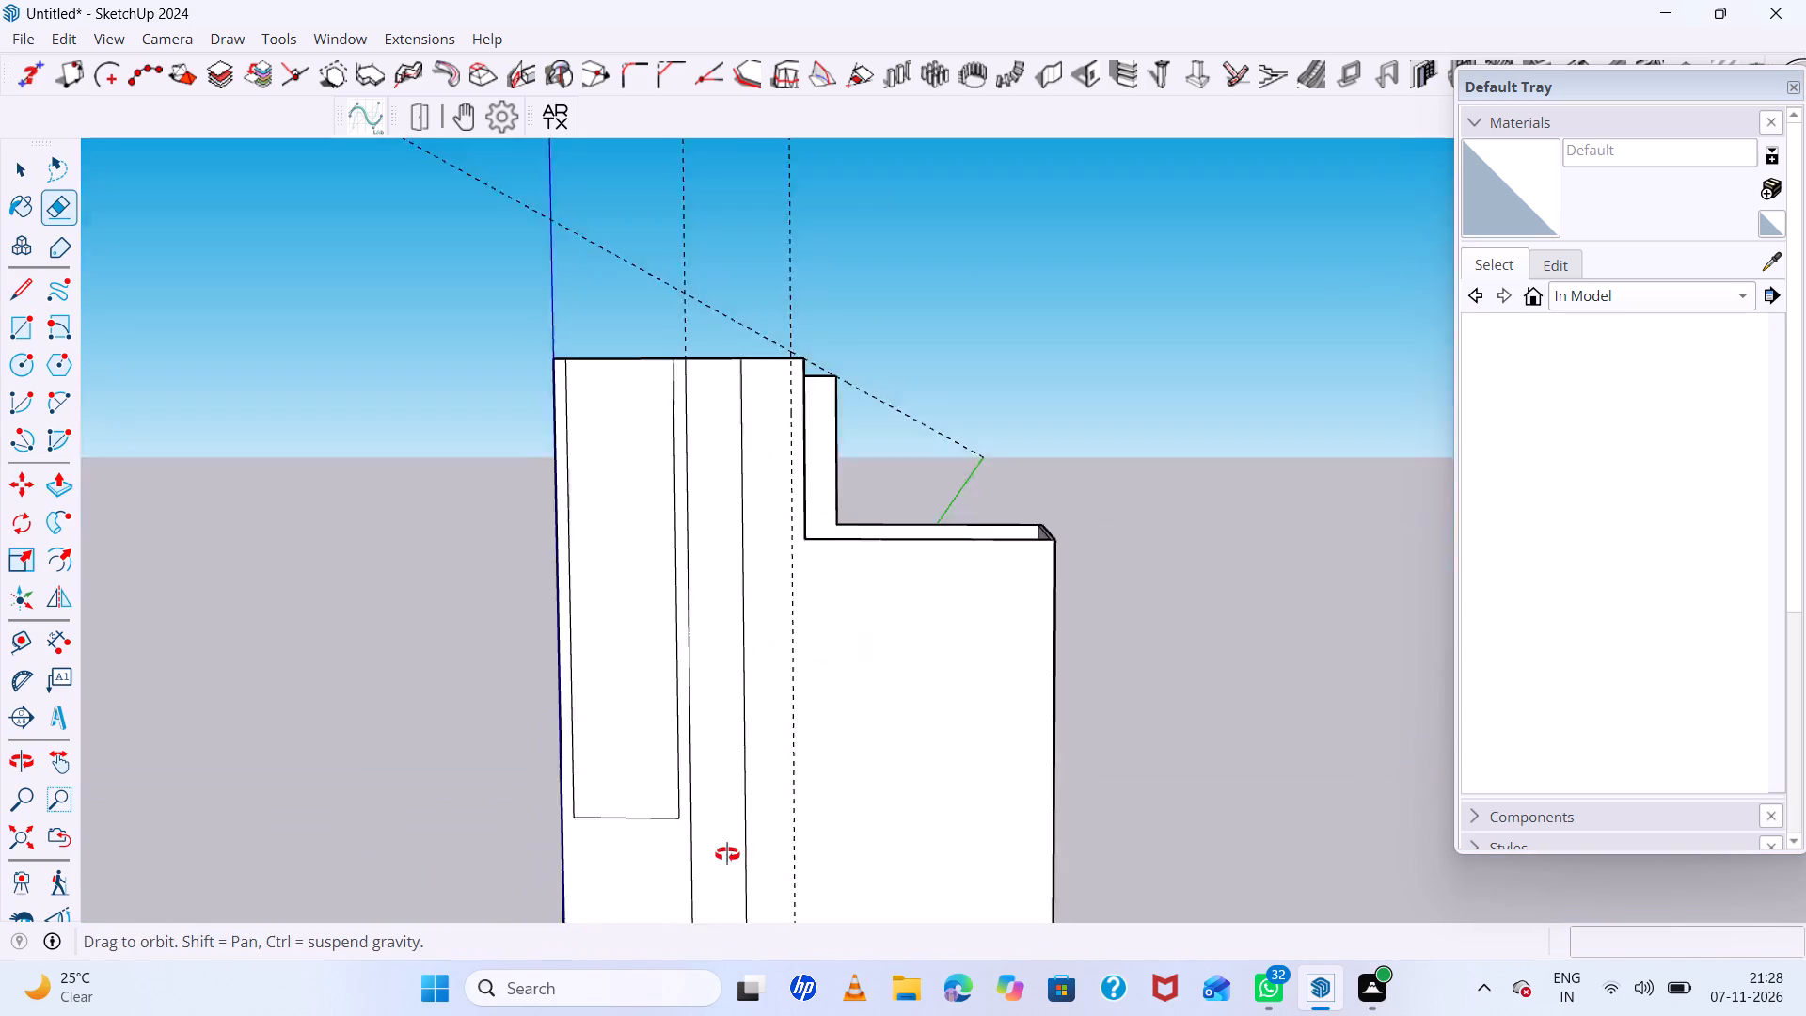
middle_click_drag(727, 854, 503, 919)
scroll(821, 556, "up", 13)
key("space")
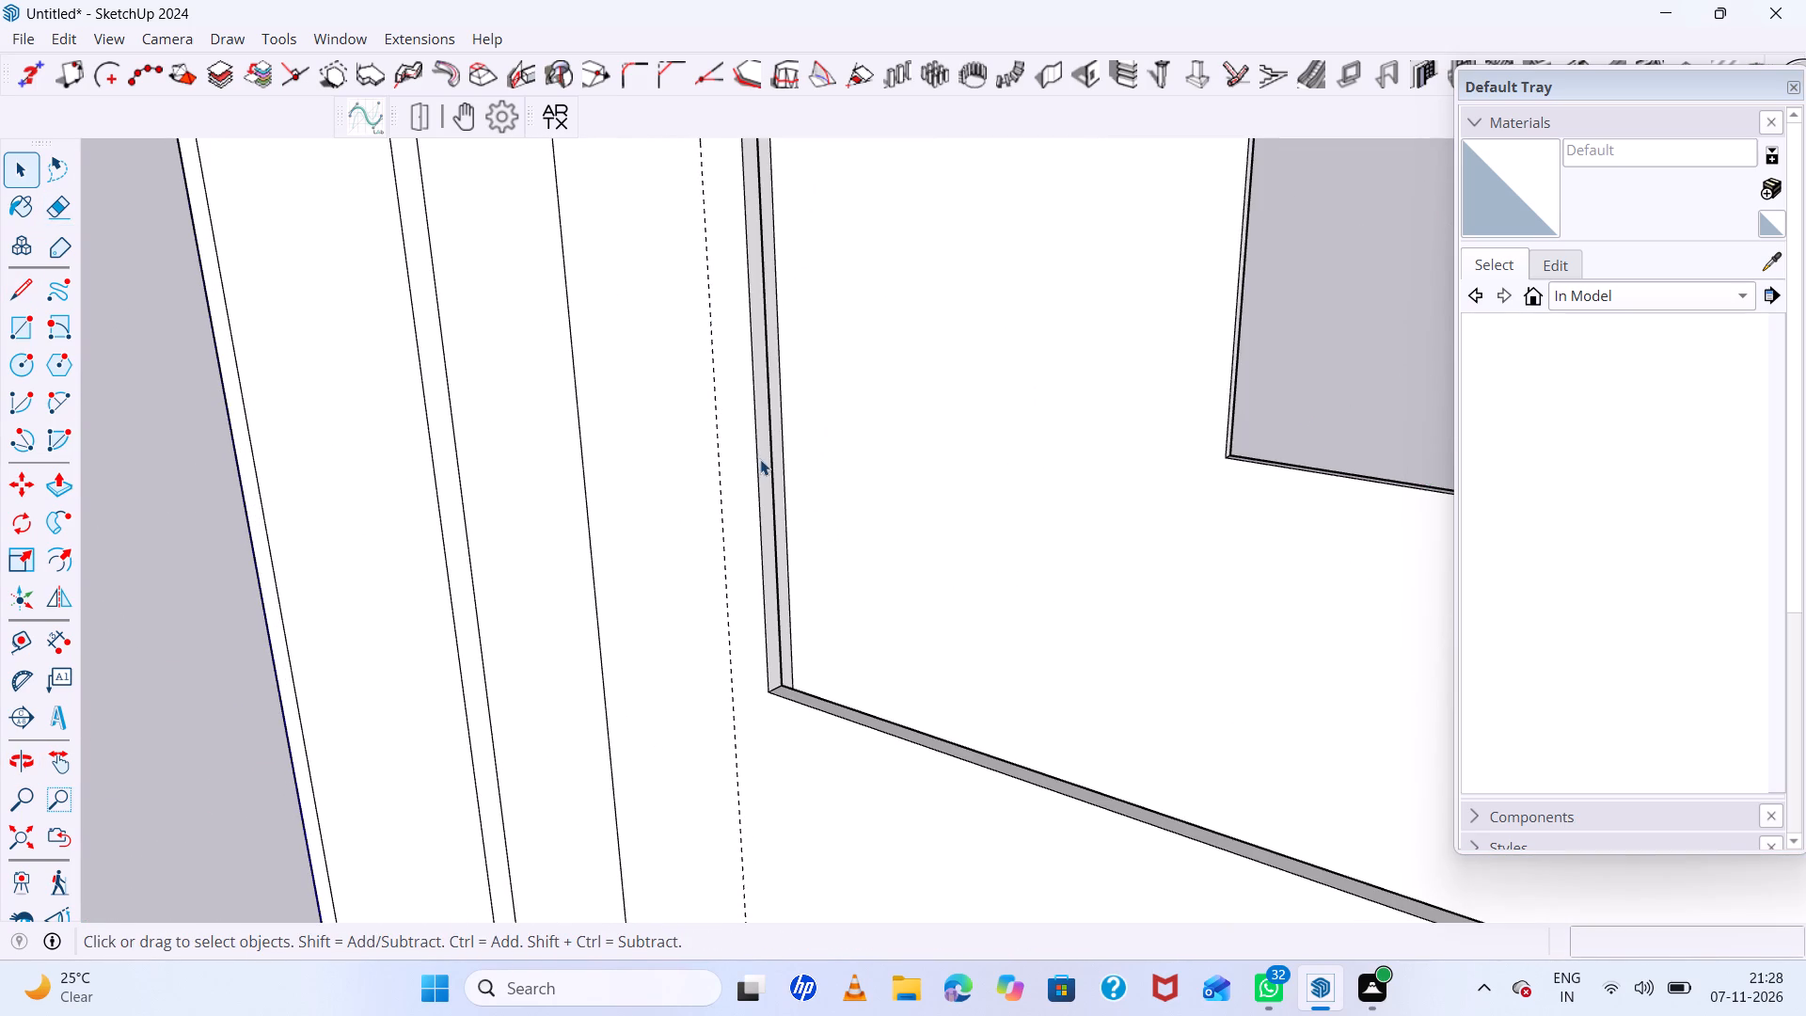
left_click(763, 462)
key("p")
left_click(763, 462)
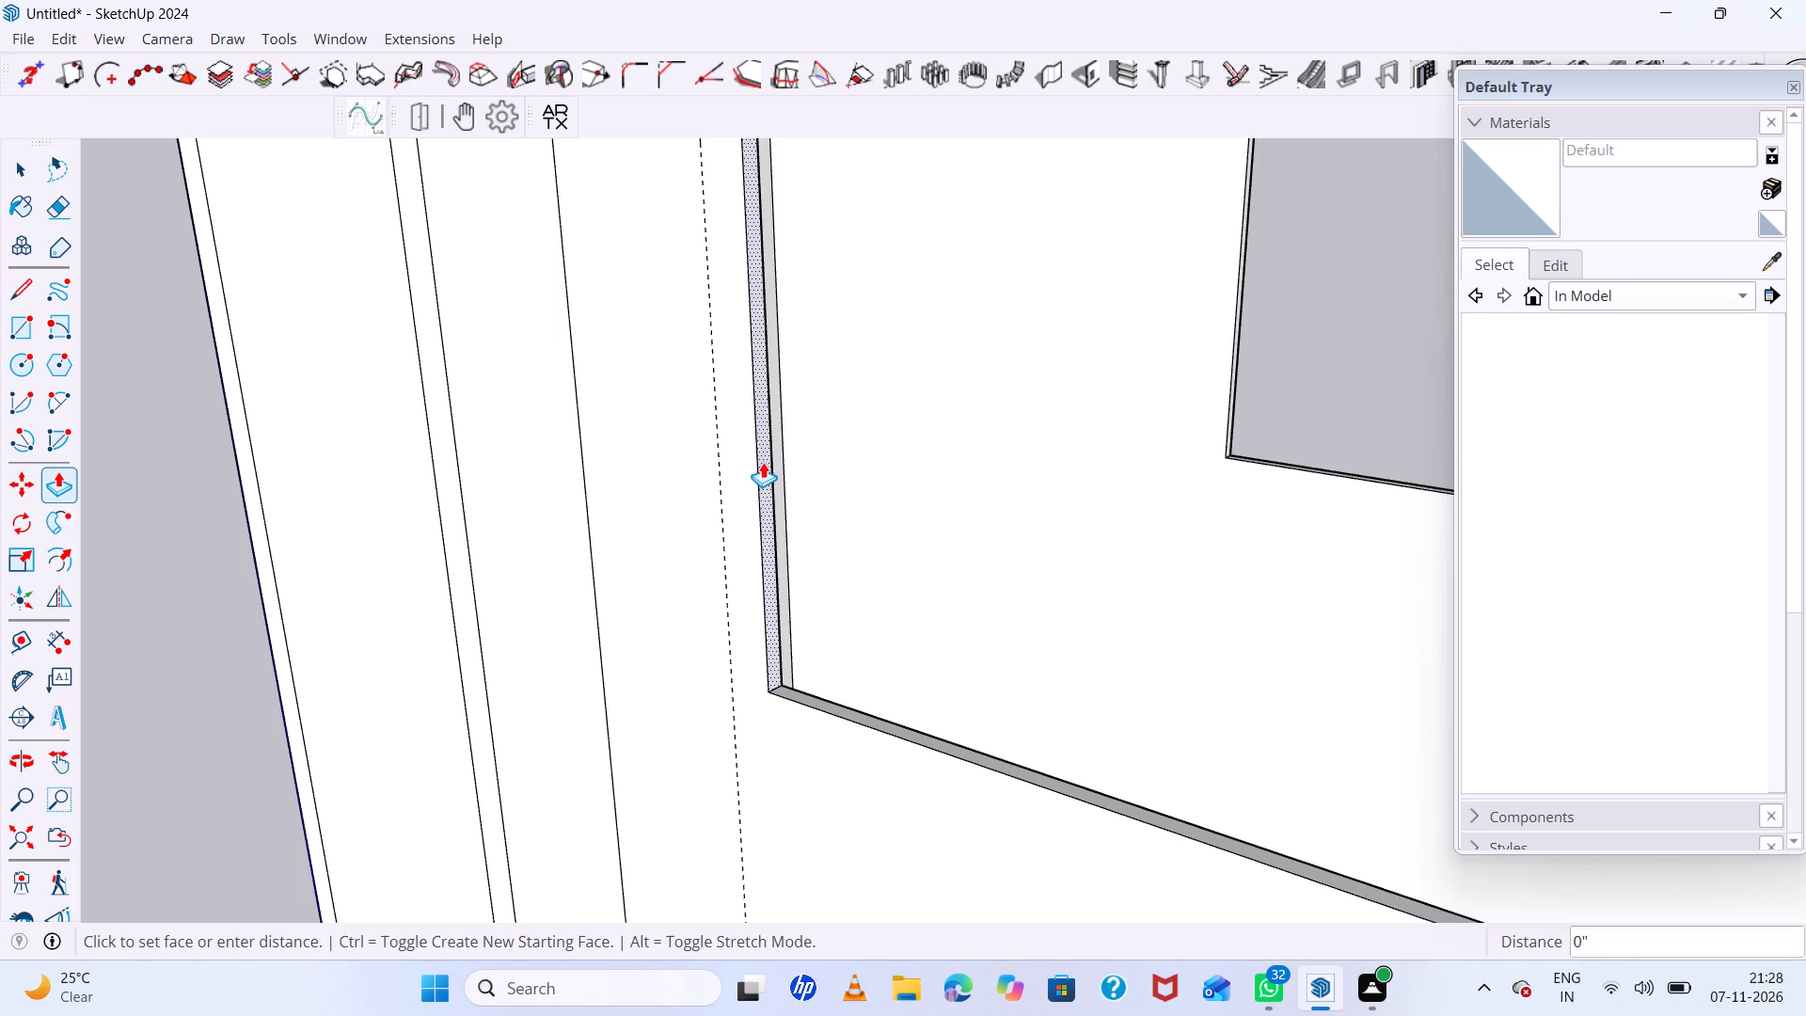
left_click(735, 692)
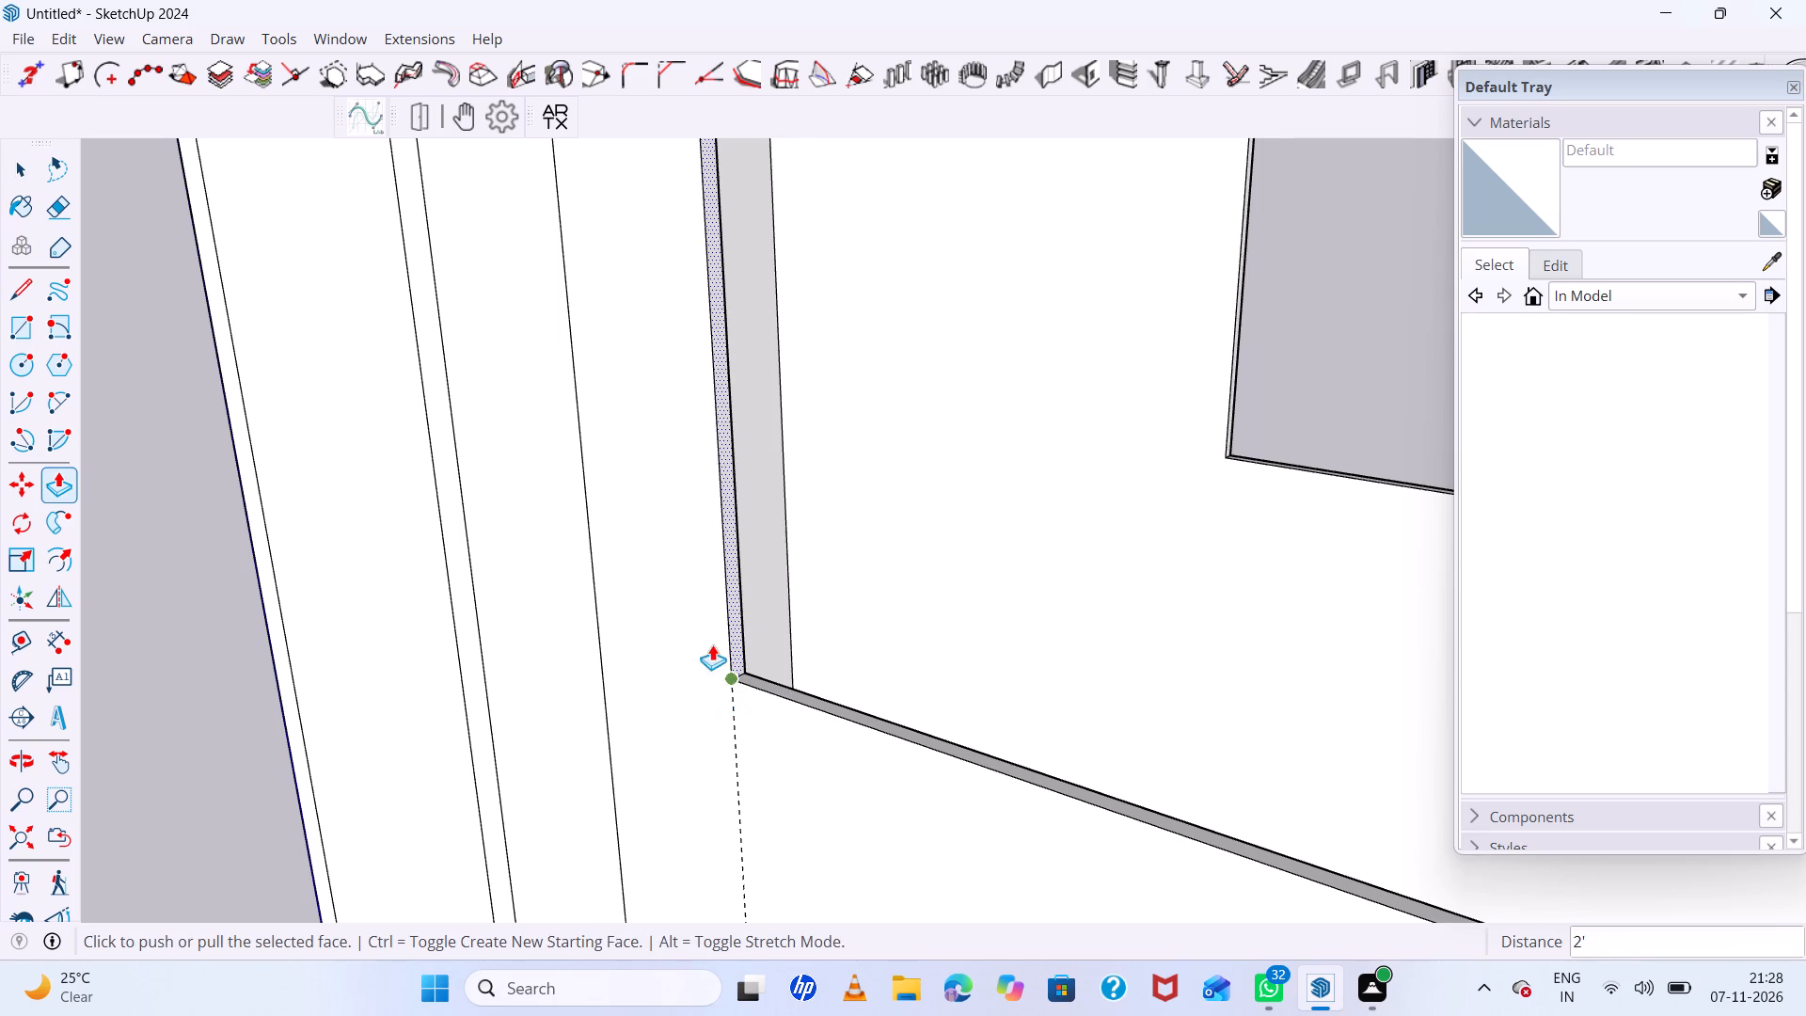
Push the back wall's narrow step face back 2', level with the front wall's step.
scroll(692, 609, "down", 7)
scroll(839, 605, "down", 4)
middle_click_drag(854, 608, 863, 709)
scroll(1038, 426, "up", 11)
key("space")
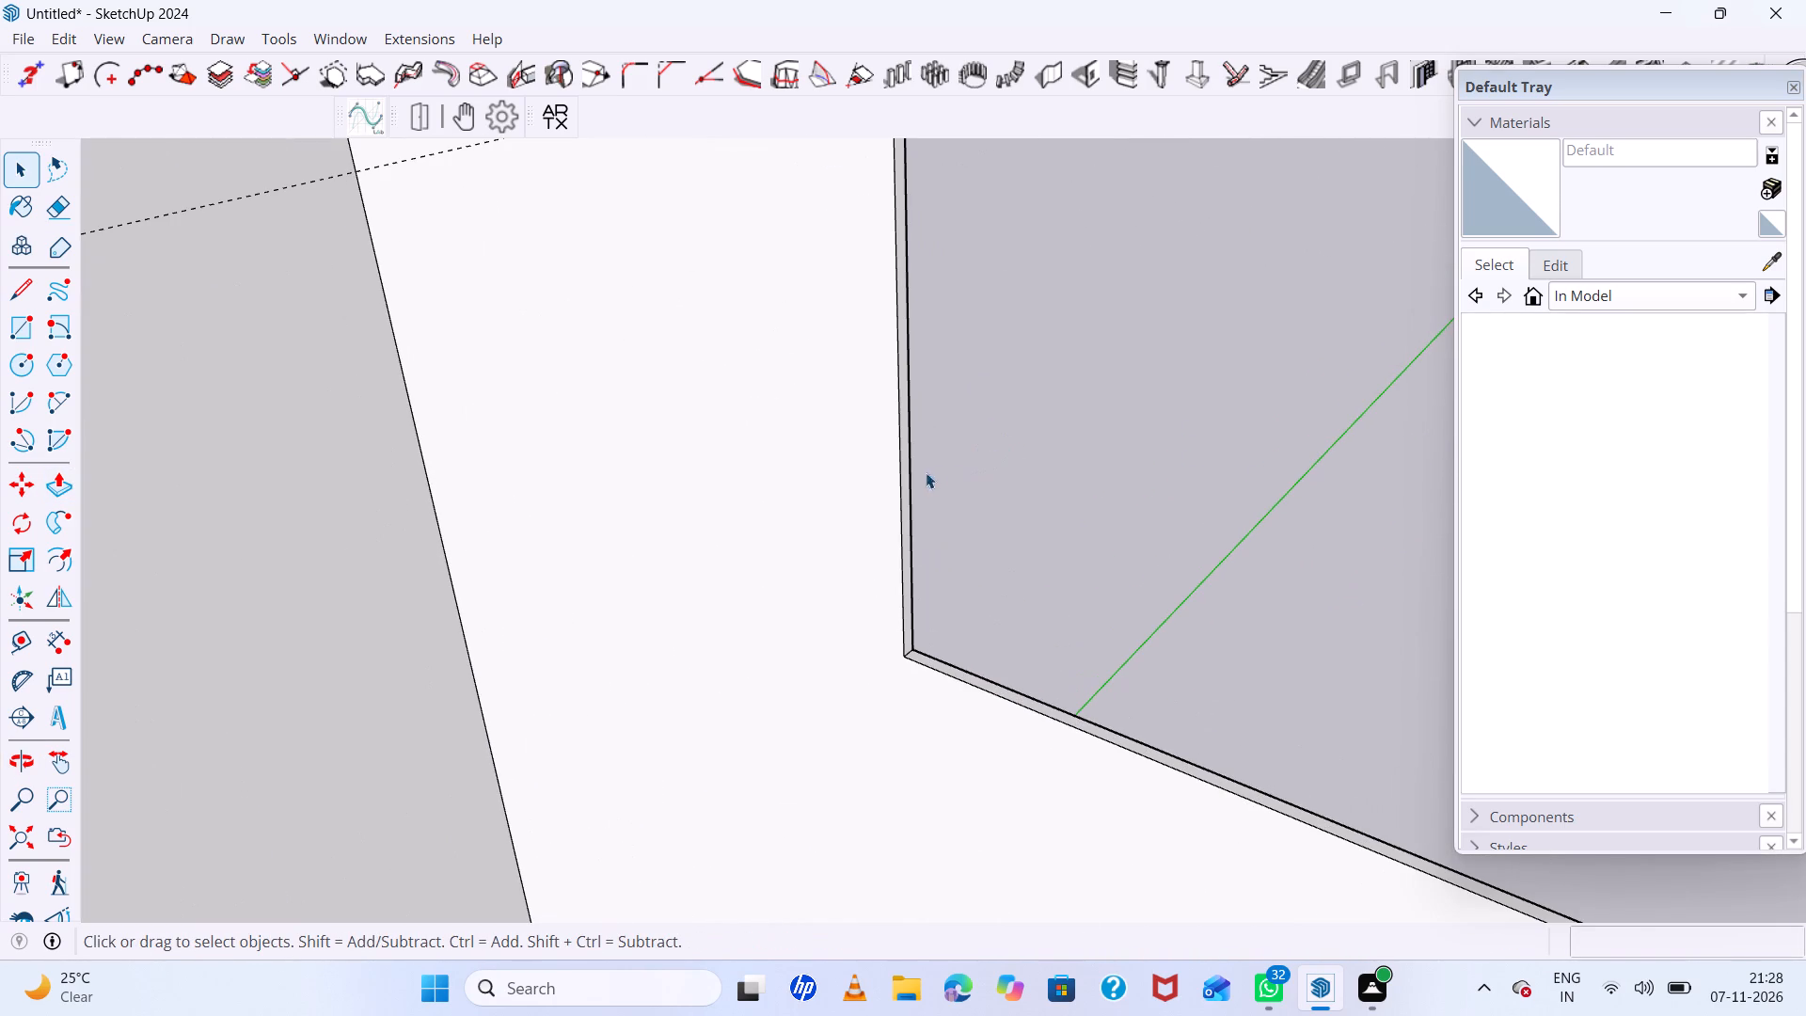
left_click(907, 488)
key("p")
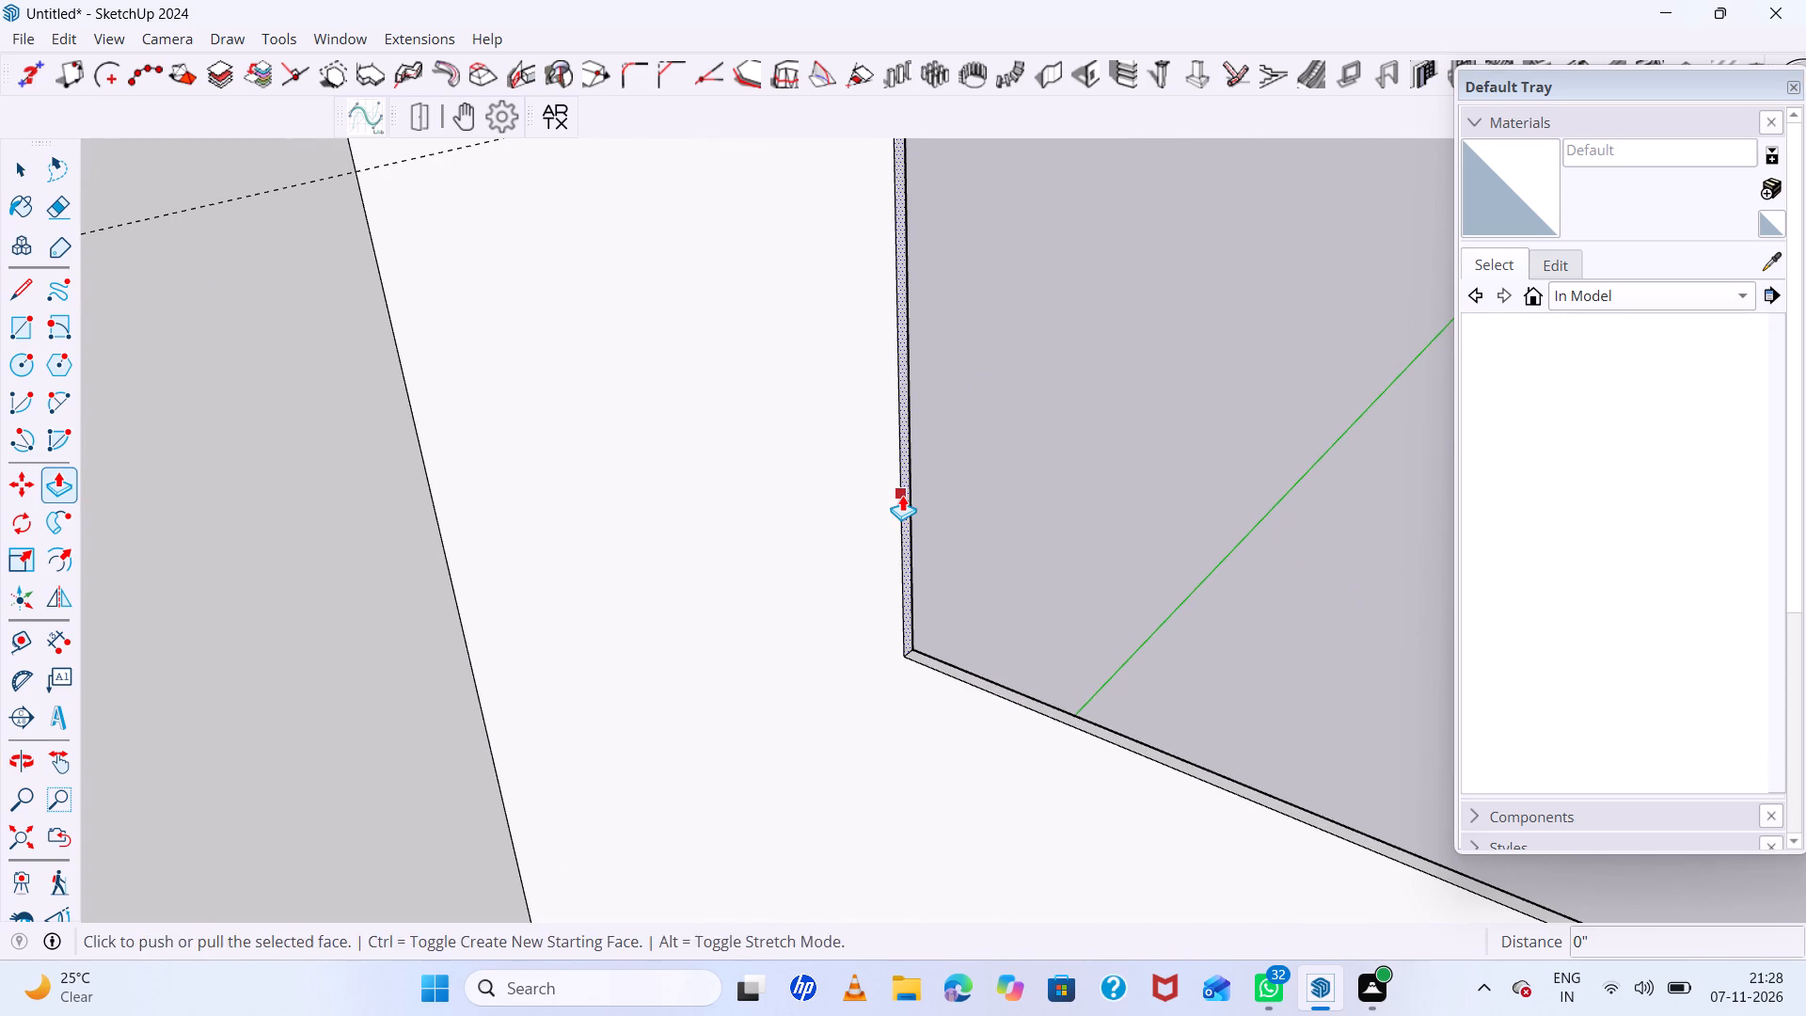
left_click(902, 493)
scroll(838, 492, "down", 7)
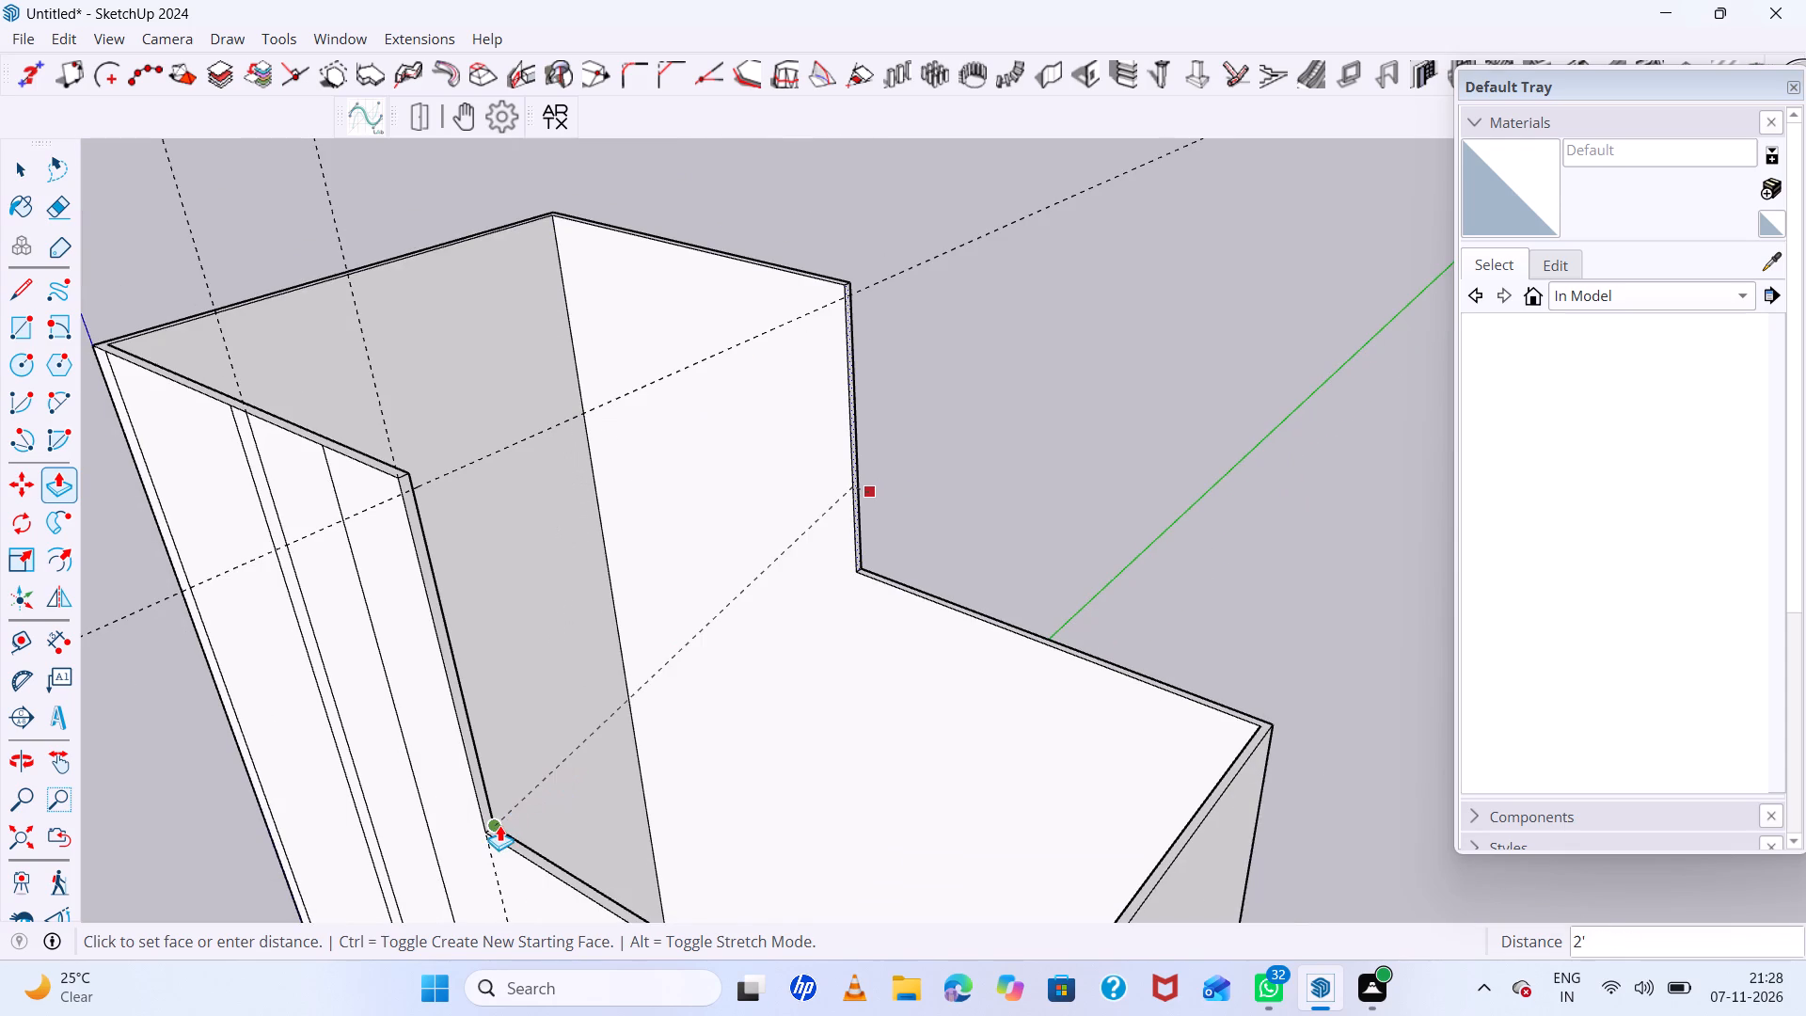
left_click(498, 826)
Place a vertical guide on the front face 2' beyond the narrower rectangle, toward the step.
scroll(763, 668, "down", 5)
middle_click_drag(790, 680, 1090, 398)
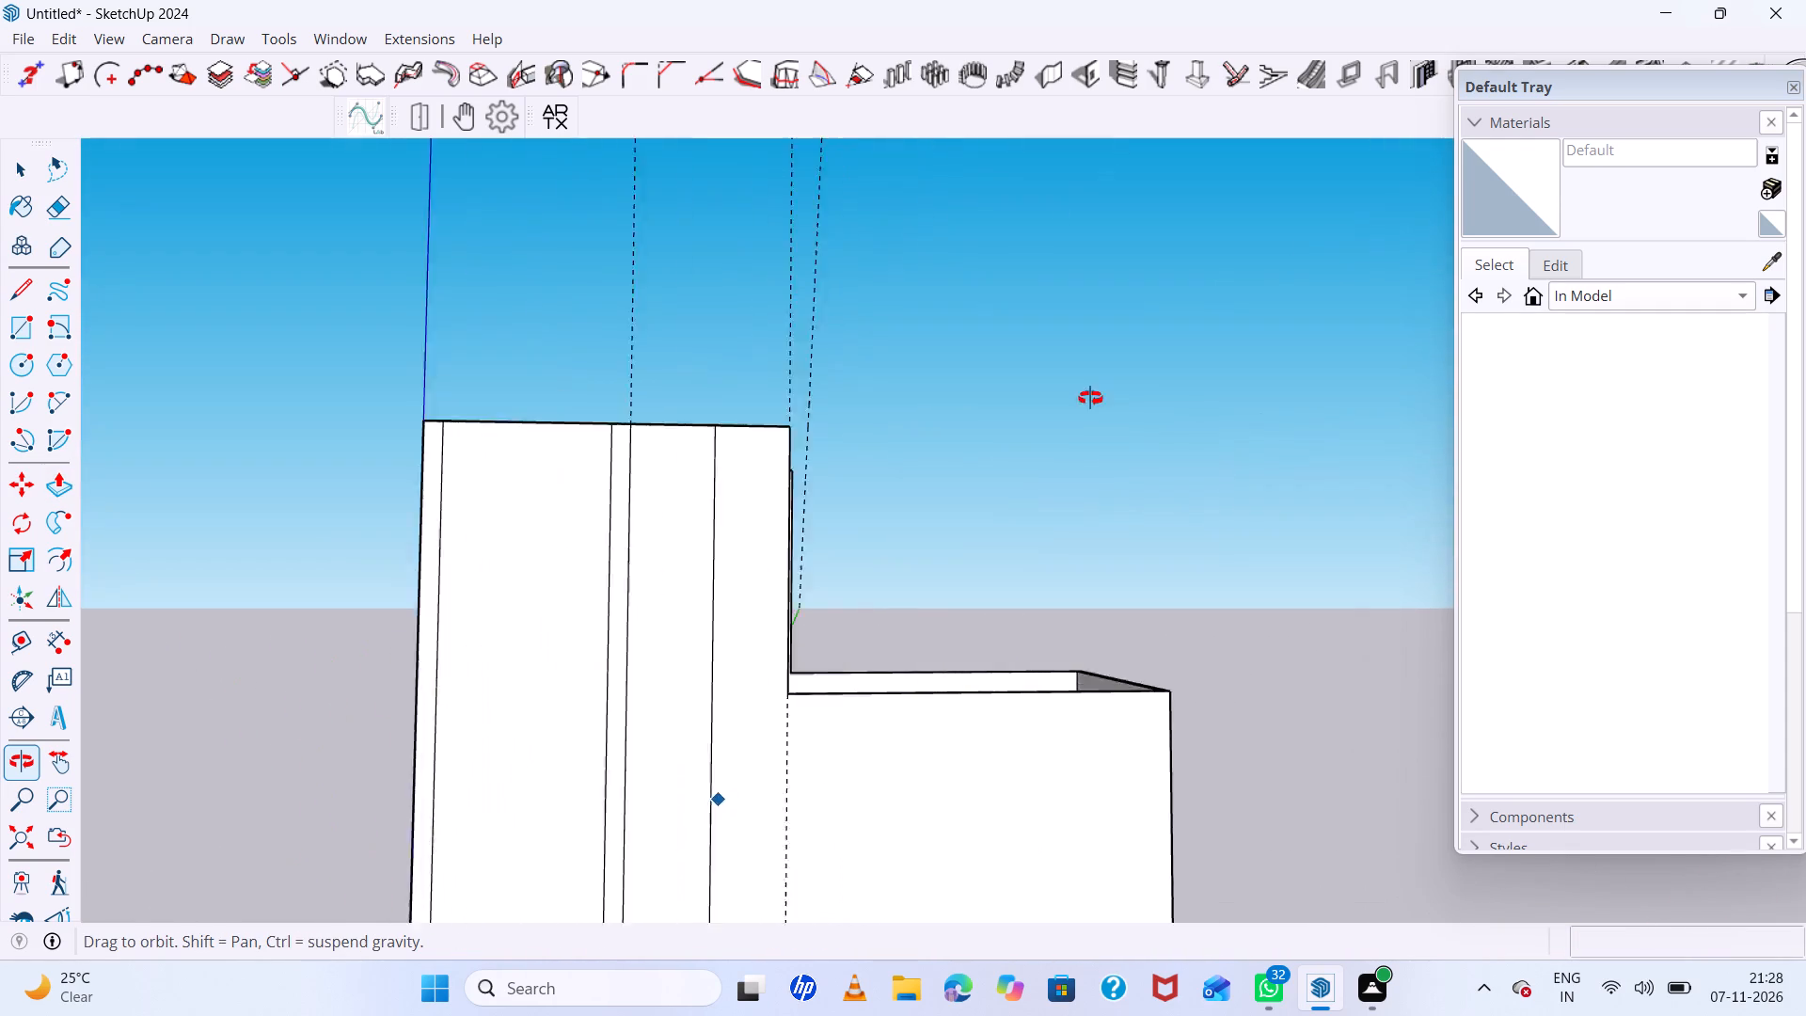
middle_click_drag(1090, 398, 1053, 399)
scroll(889, 341, "down", 10)
scroll(820, 404, "up", 5)
middle_click_drag(879, 507, 877, 516)
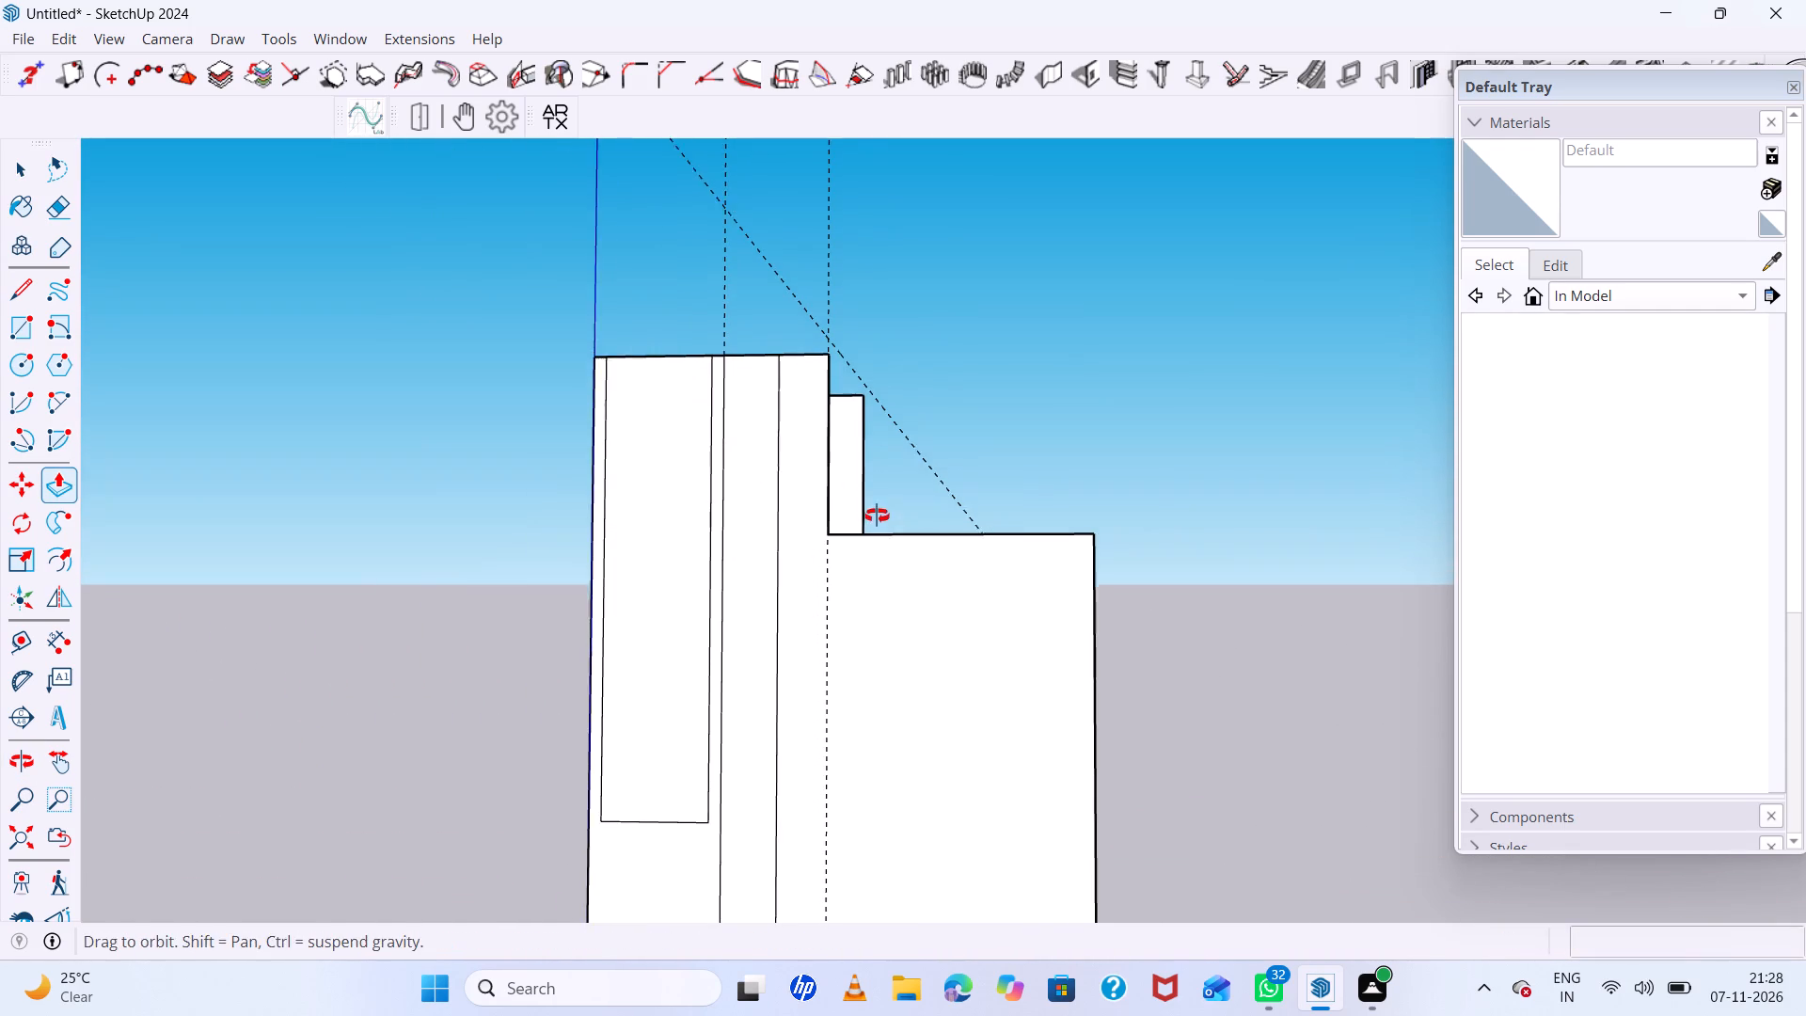
middle_click_drag(877, 516, 877, 518)
scroll(799, 381, "up", 6)
key("t")
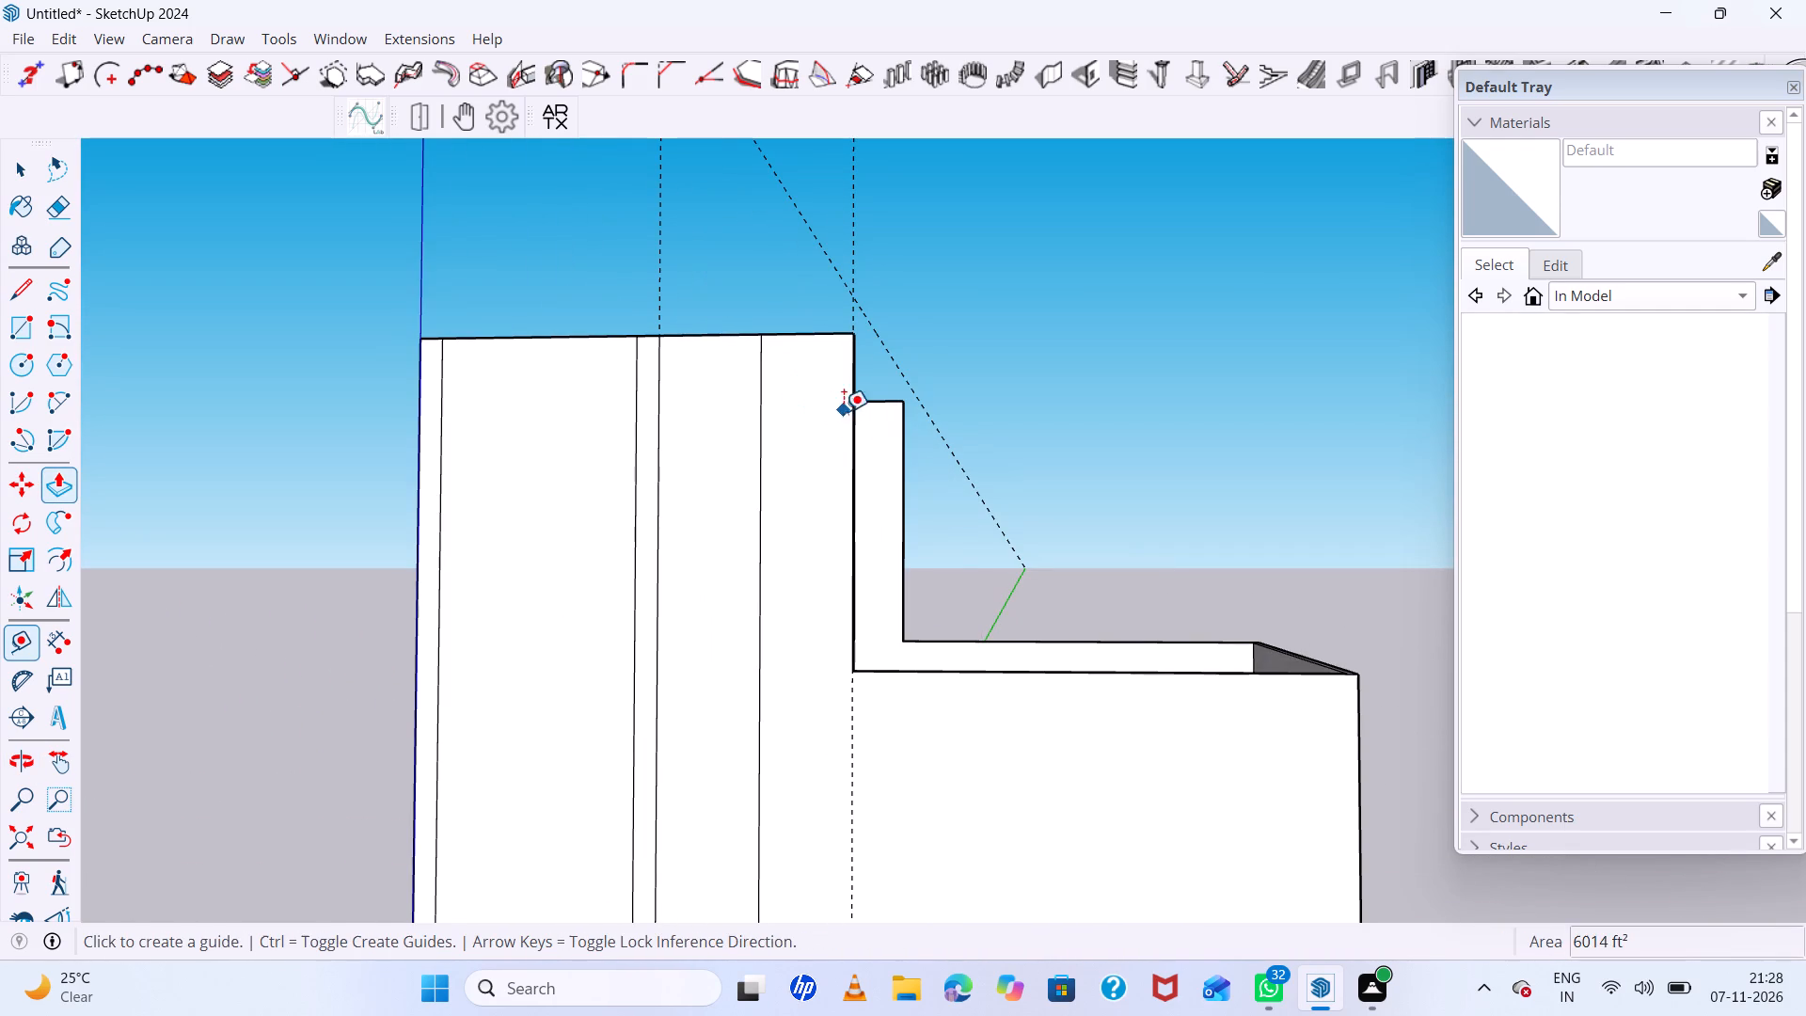
left_click(760, 452)
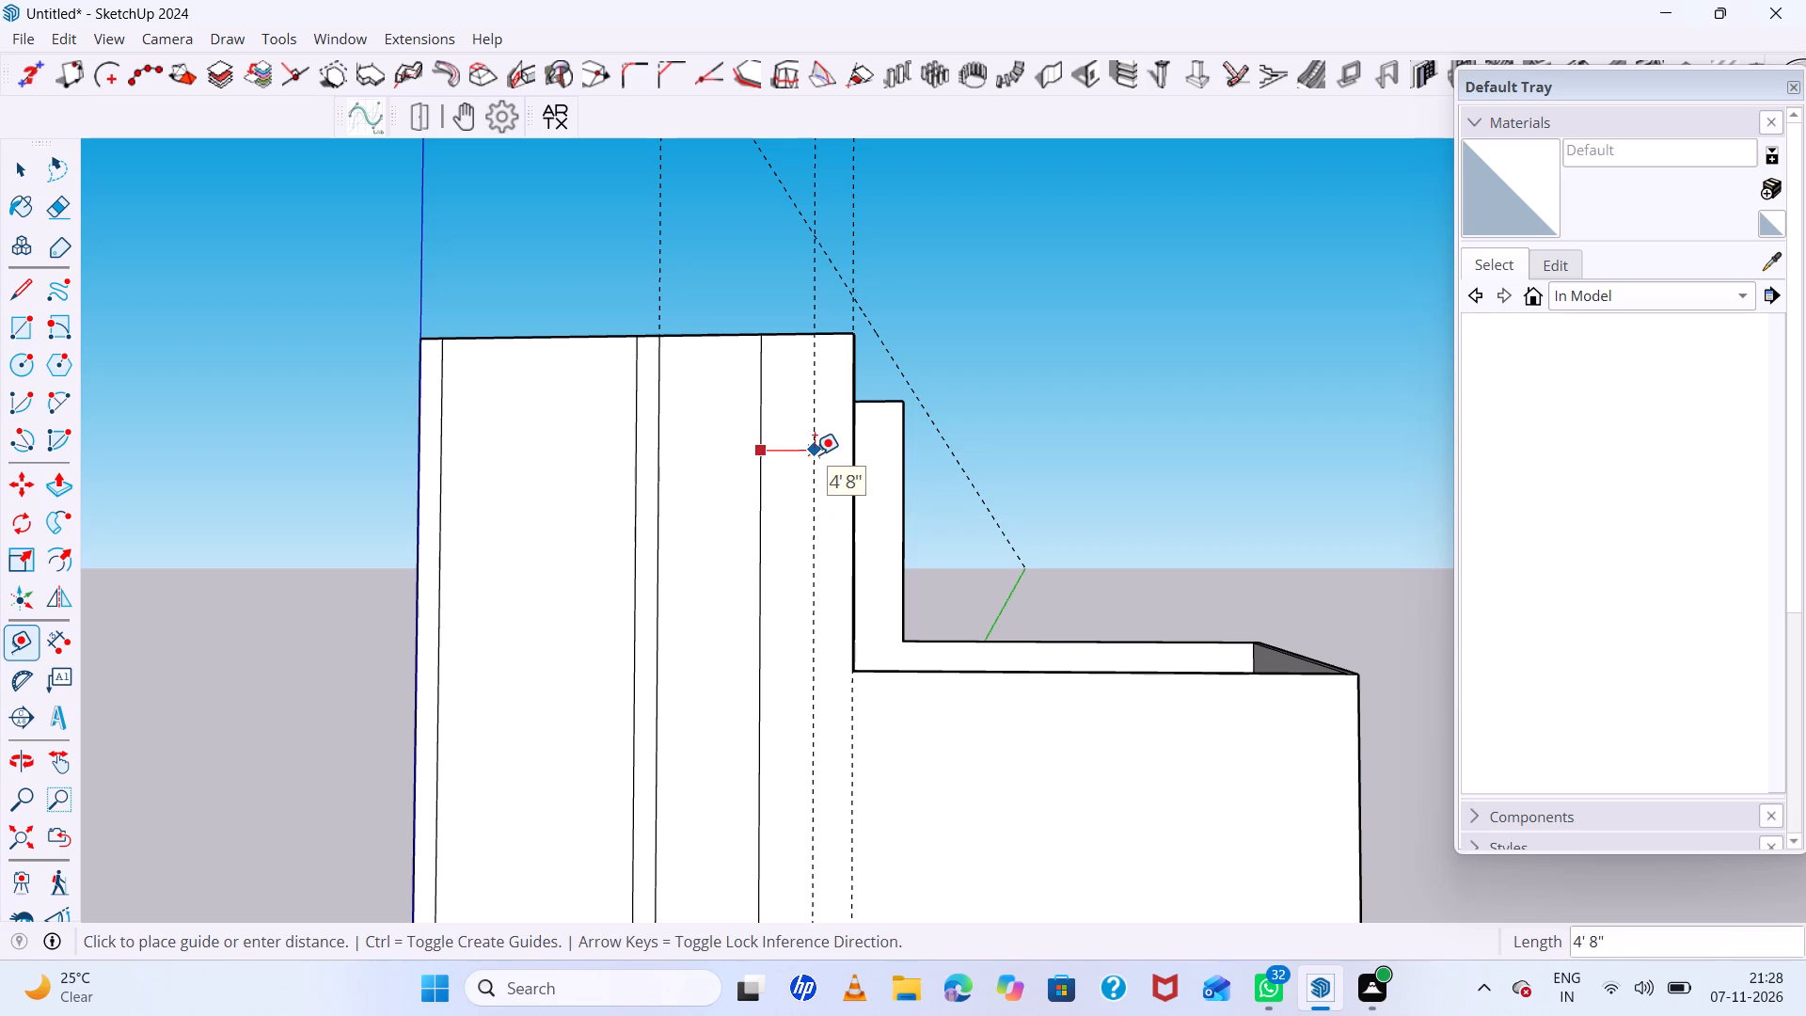
key("2")
key("apostrophe")
key("Return")
Push the front wall's narrow step face back to the guide beside the narrower rectangle.
scroll(871, 451, "up", 1)
middle_click_drag(867, 451, 712, 464)
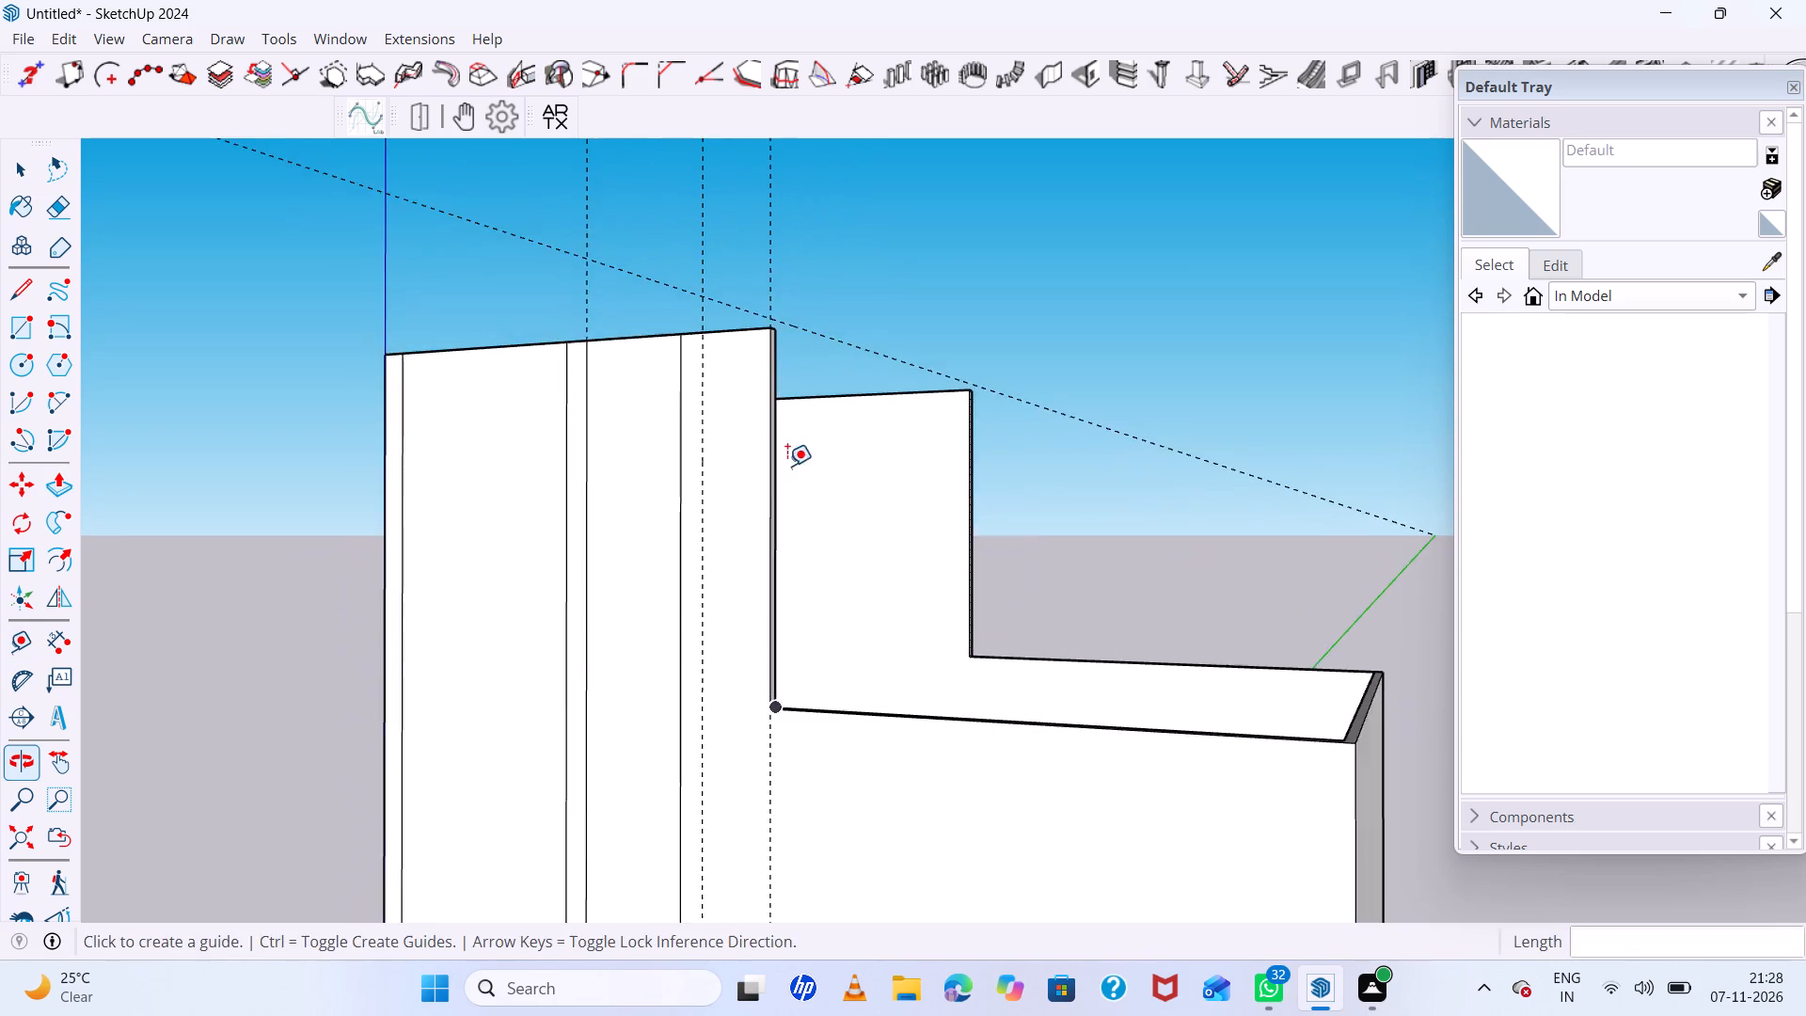
scroll(787, 466, "up", 6)
key("space")
left_click(740, 481)
key("p")
left_click(740, 480)
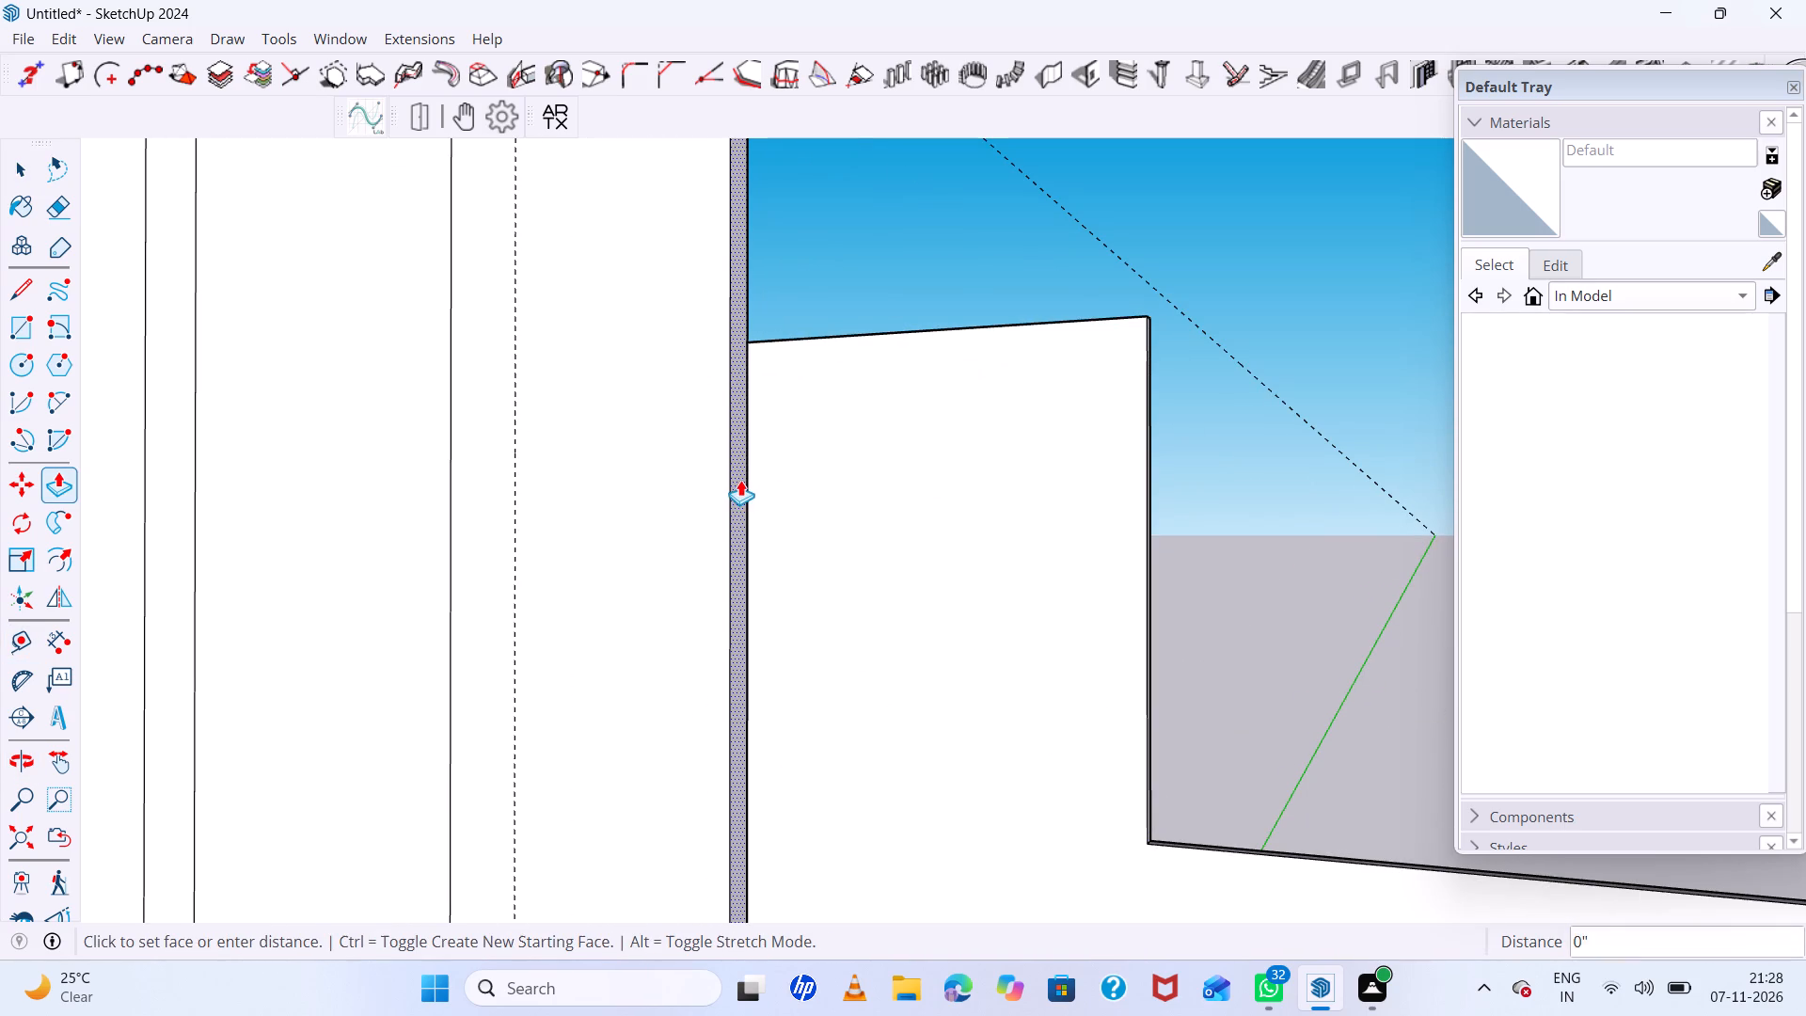
left_click(517, 585)
Push the back wall's narrow step face back until it is level with the front wall's step.
scroll(675, 543, "down", 6)
middle_click_drag(709, 531, 711, 700)
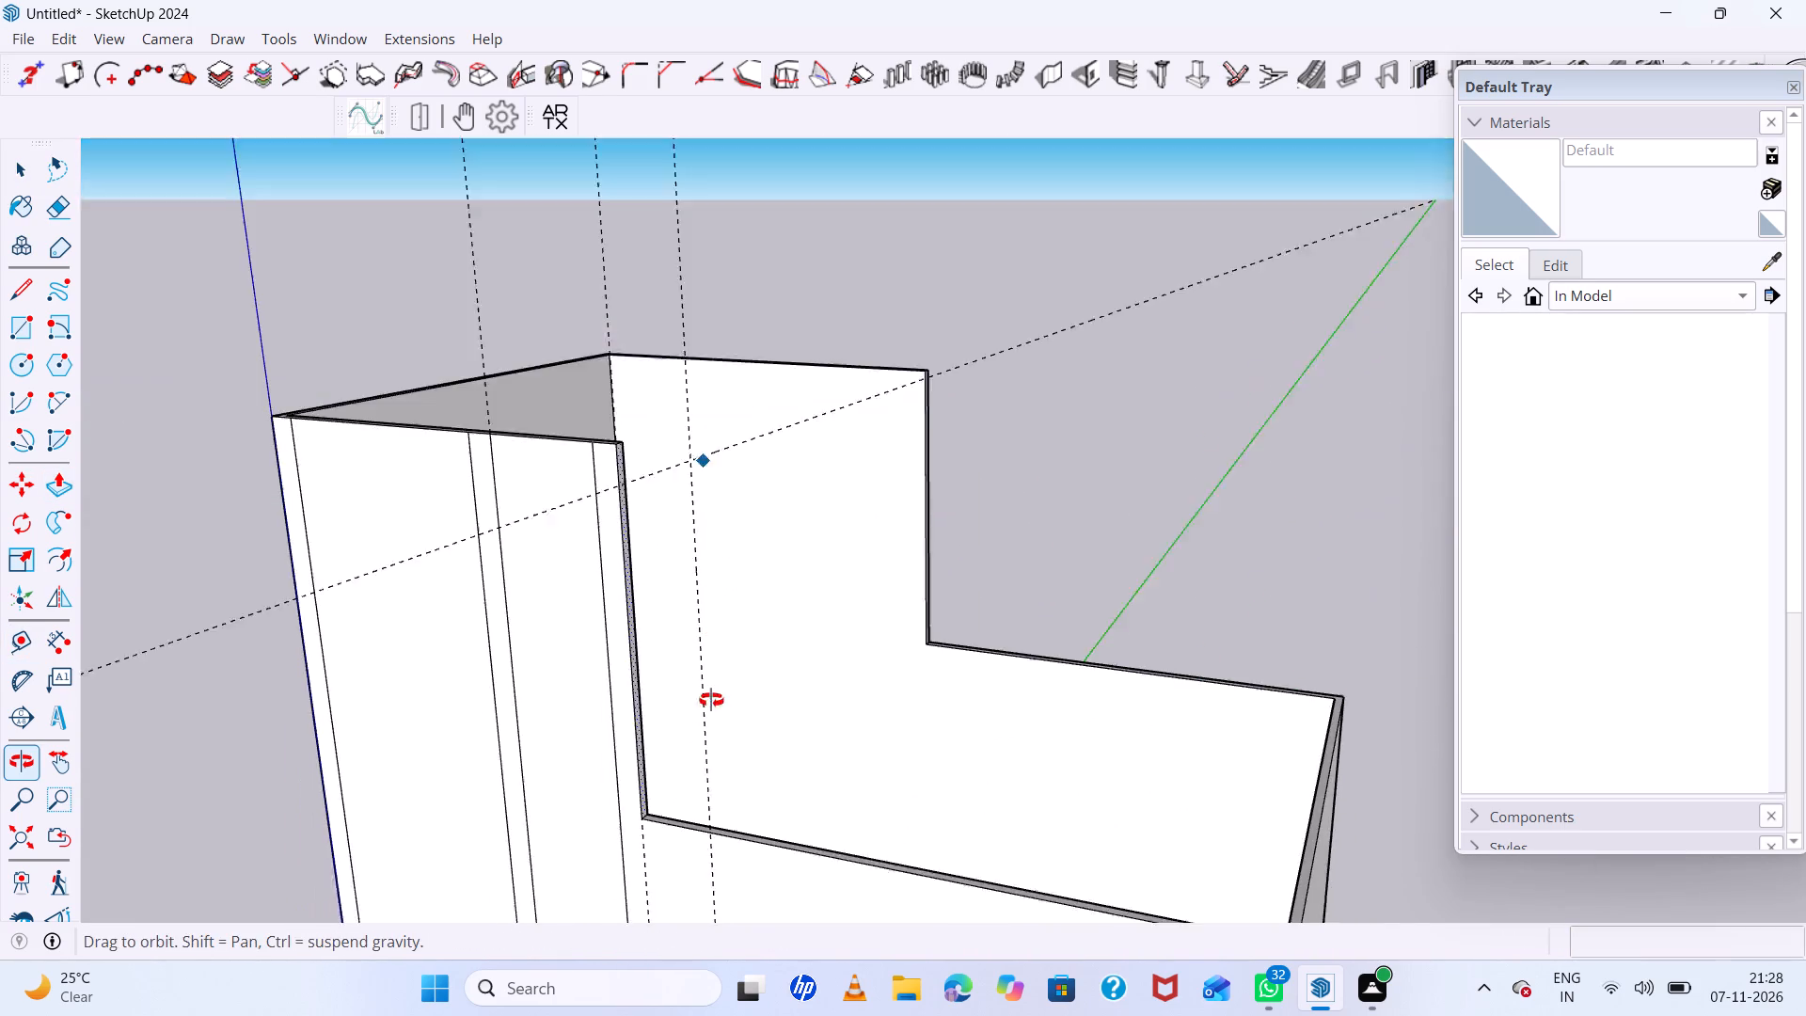
middle_click_drag(711, 700, 708, 715)
scroll(978, 439, "up", 2)
key("space")
scroll(933, 416, "up", 6)
middle_click_drag(905, 419, 752, 426)
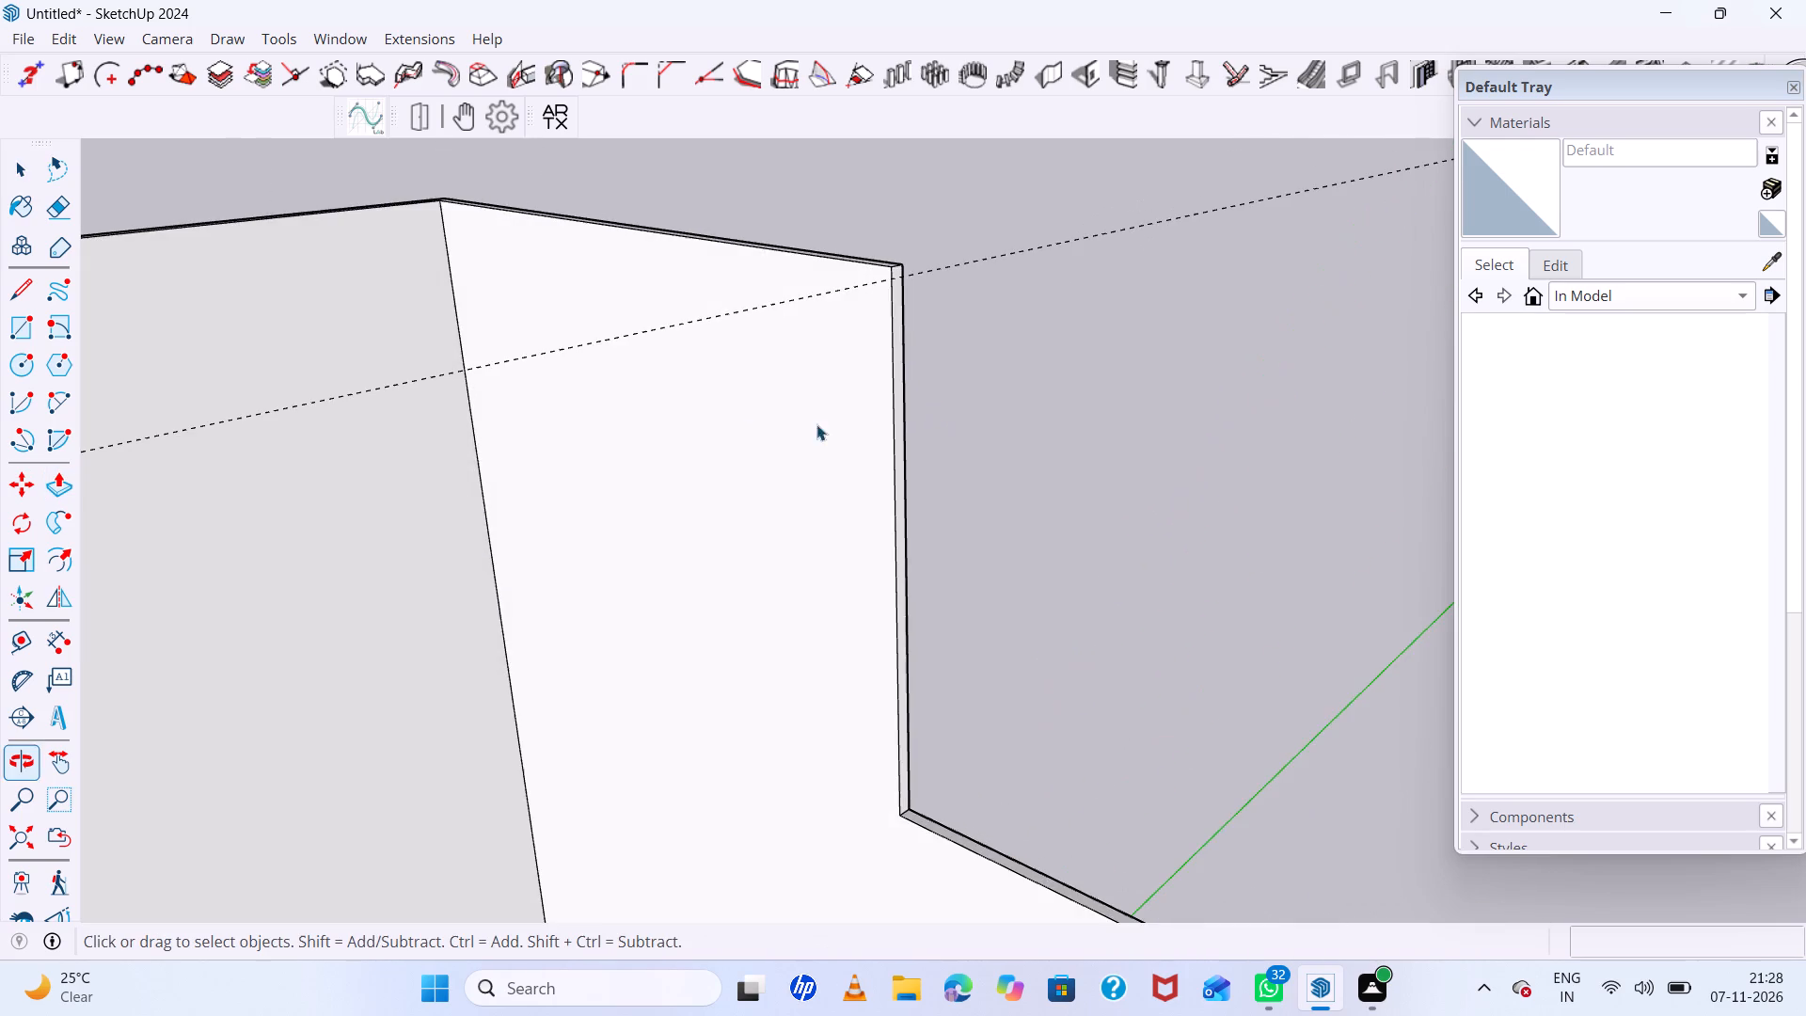
scroll(873, 420, "up", 4)
left_click(884, 422)
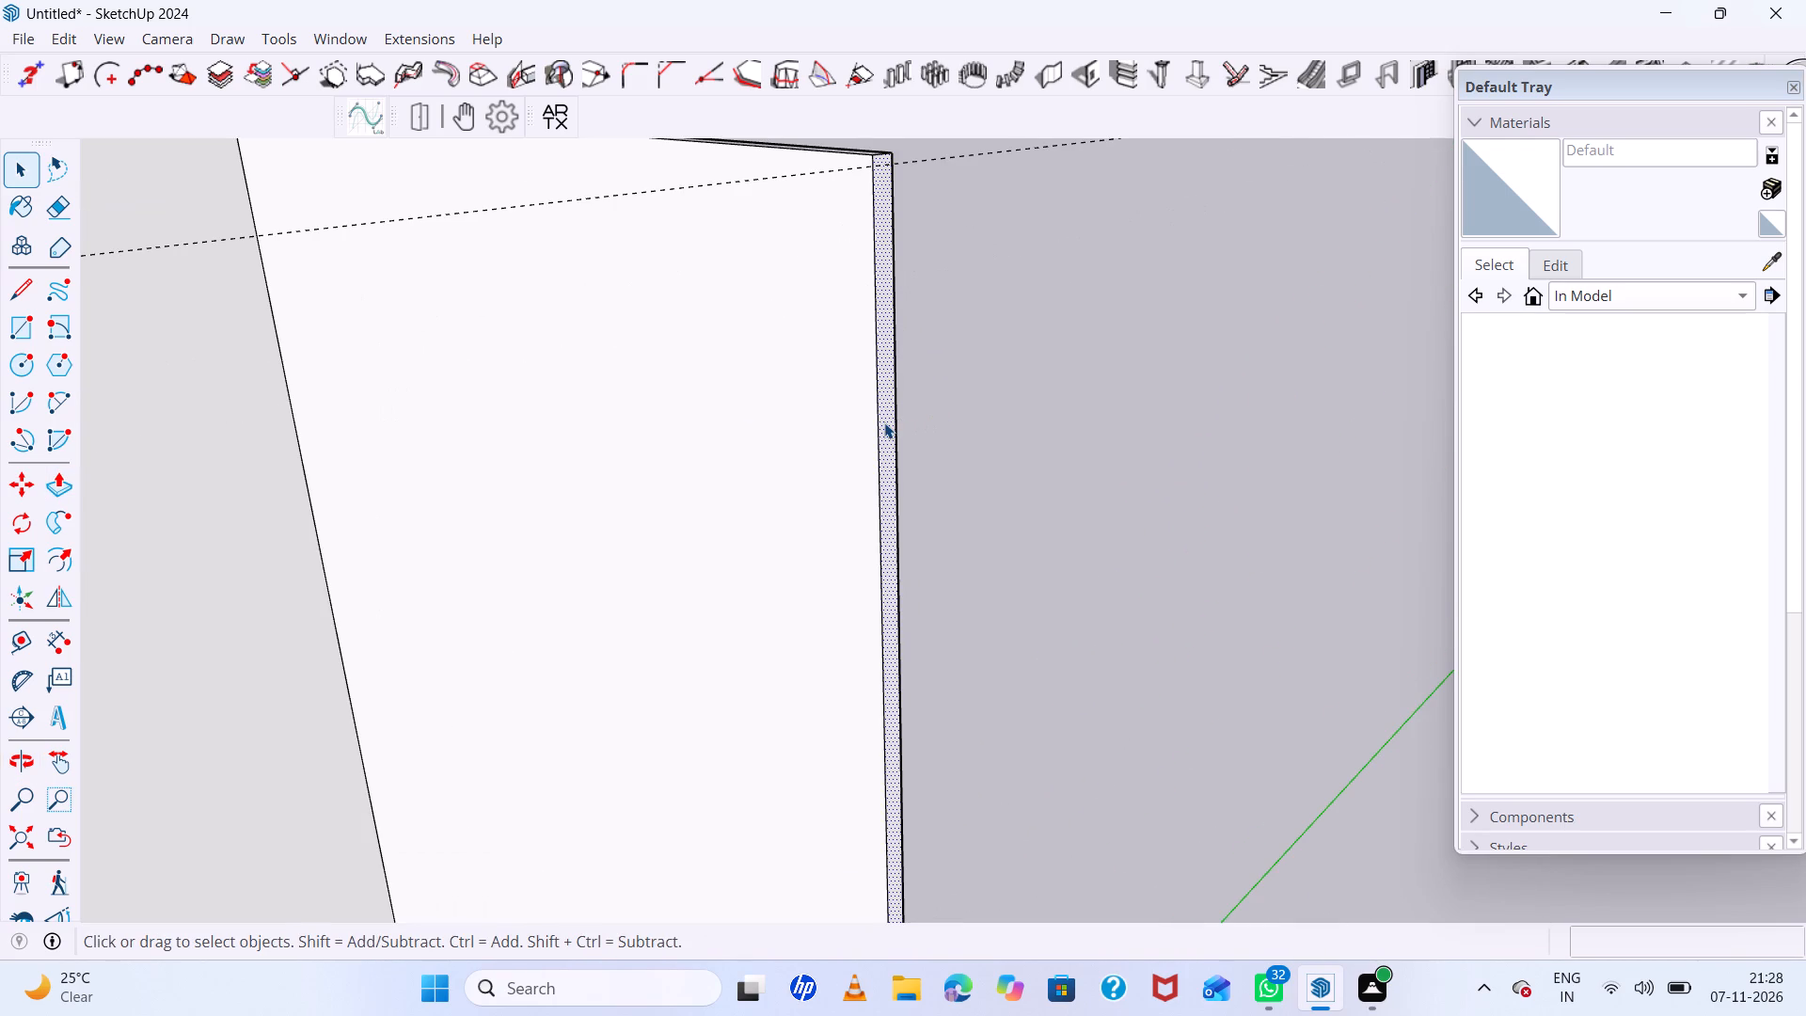
key("p")
left_click(884, 422)
scroll(776, 433, "down", 14)
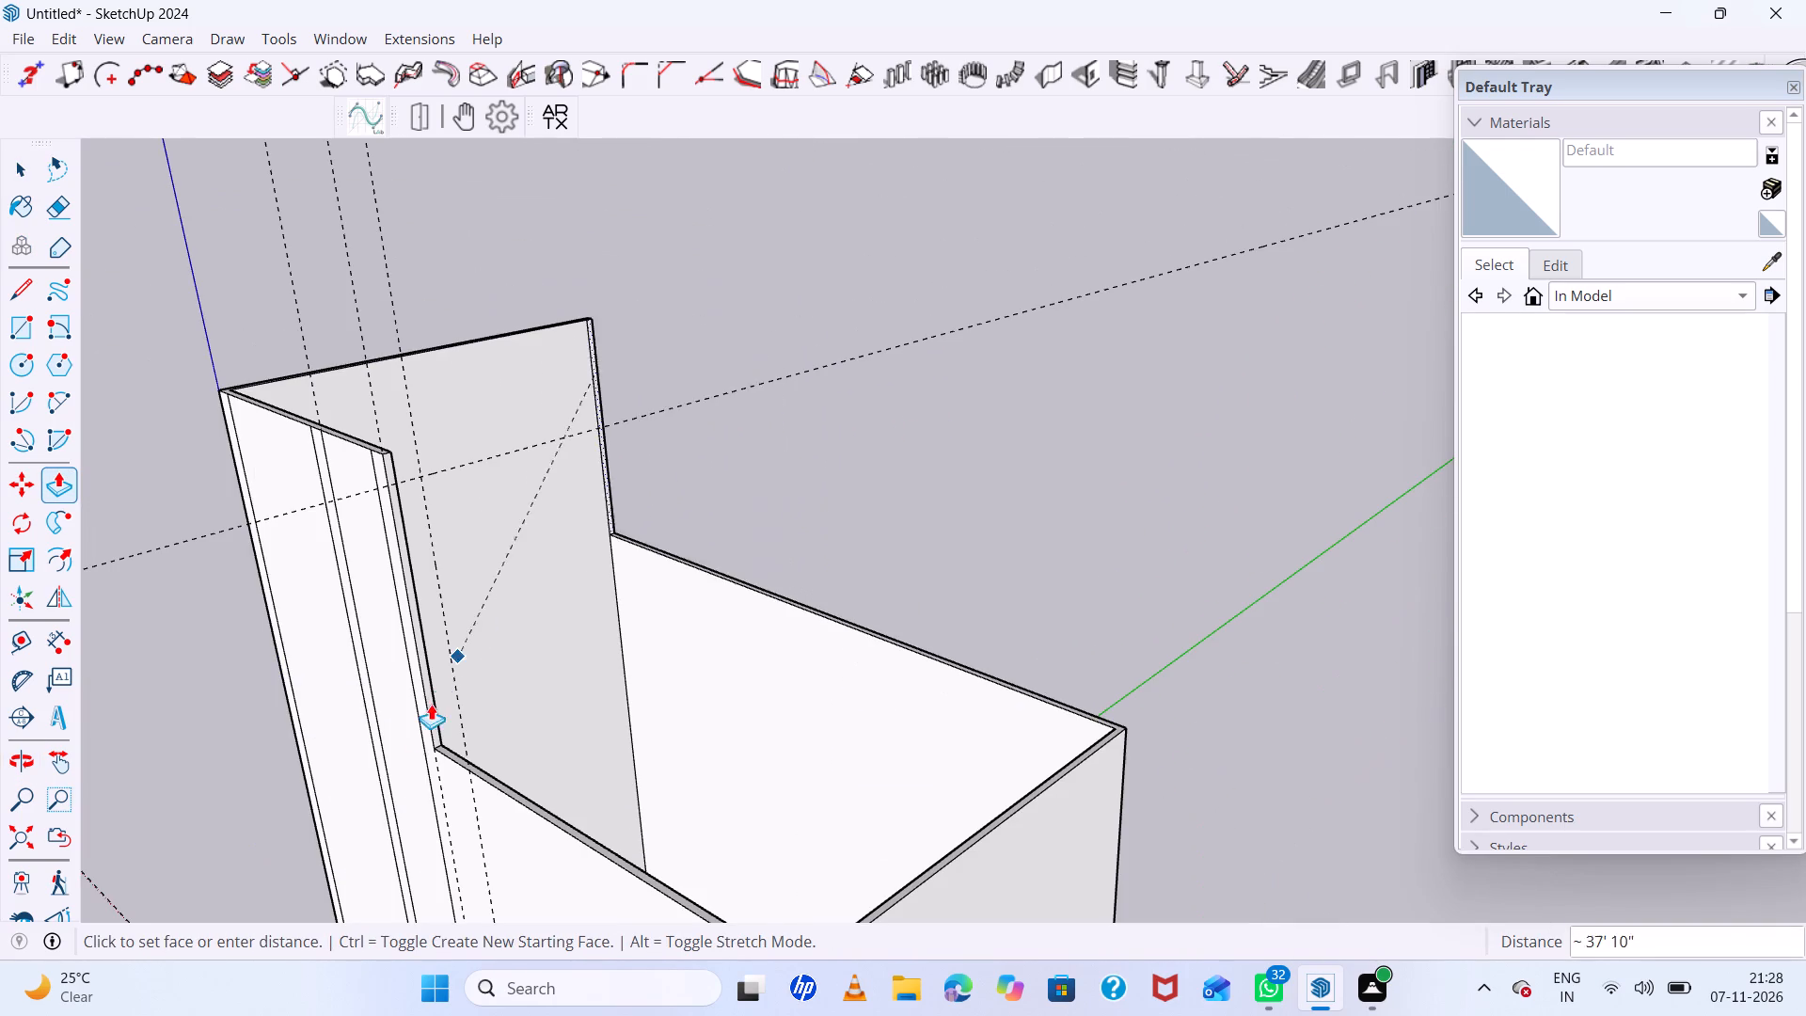
left_click(447, 741)
Pull the inner face of the lower section's end wall about 18' 8" into the box.
scroll(673, 656, "down", 7)
middle_click_drag(721, 687, 1093, 652)
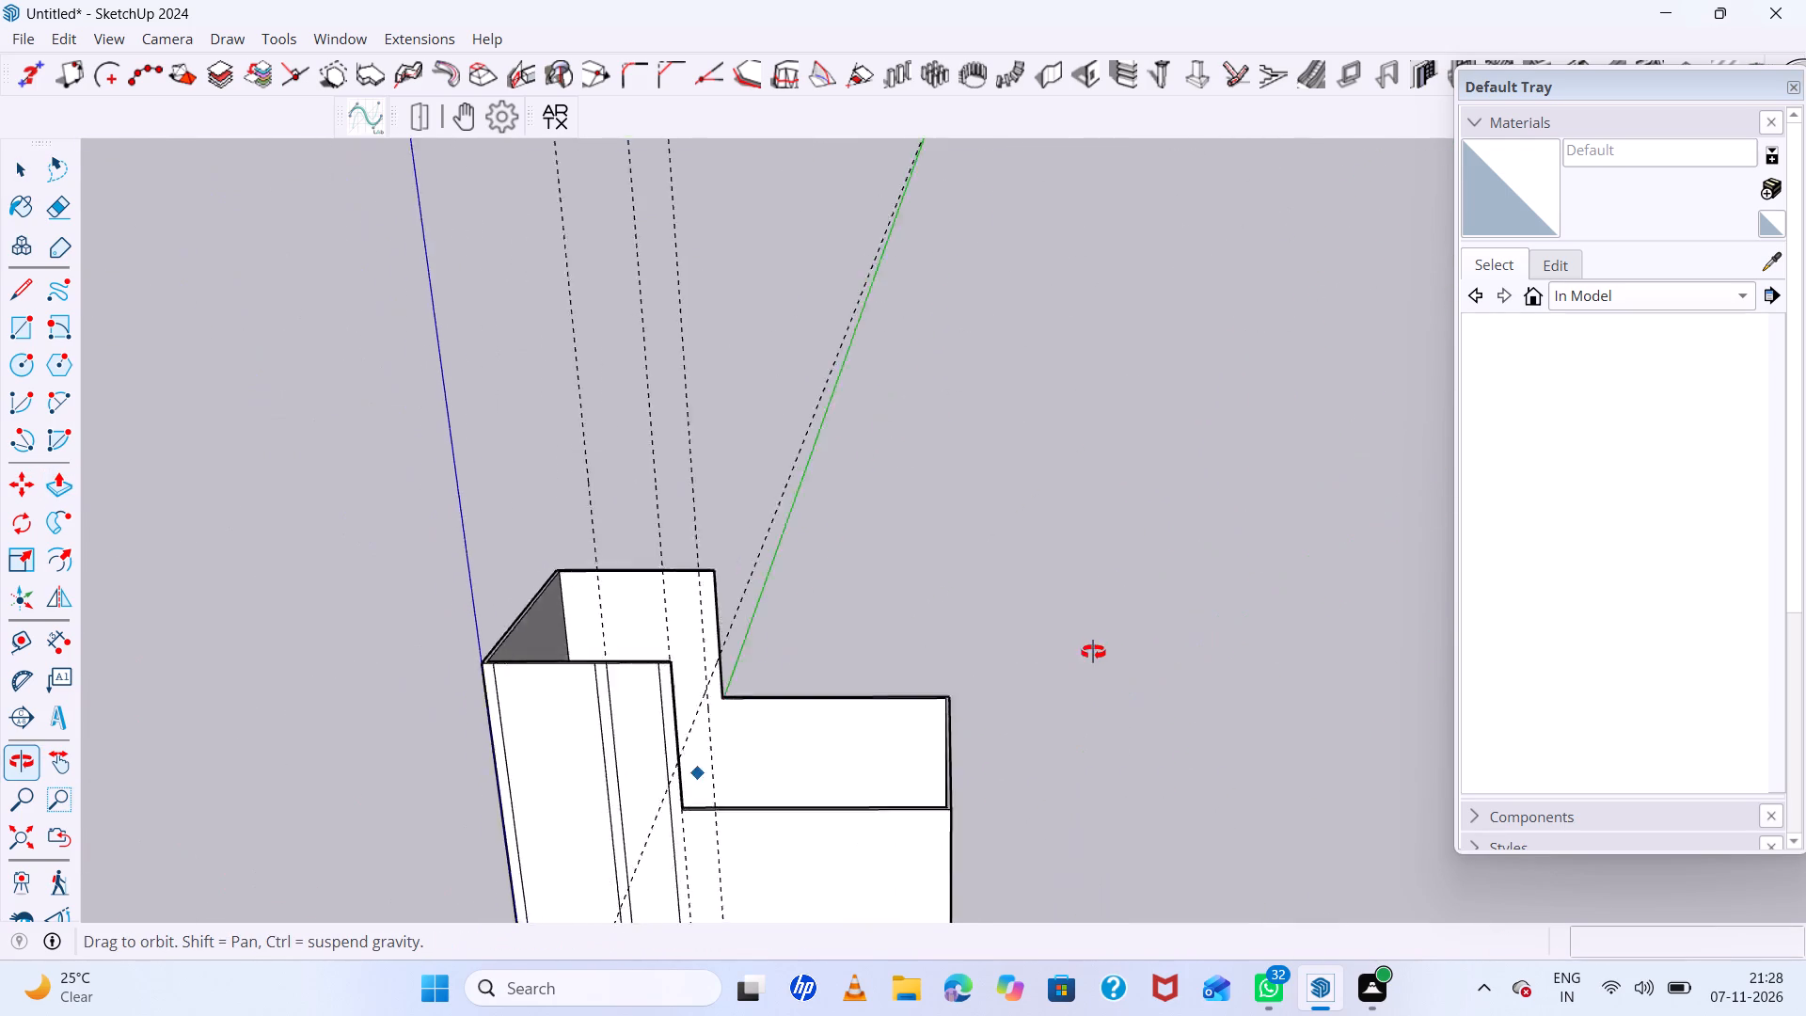
middle_click_drag(1093, 652, 985, 456)
scroll(921, 740, "up", 6)
middle_click_drag(890, 669, 1180, 970)
key("space")
scroll(973, 682, "up", 3)
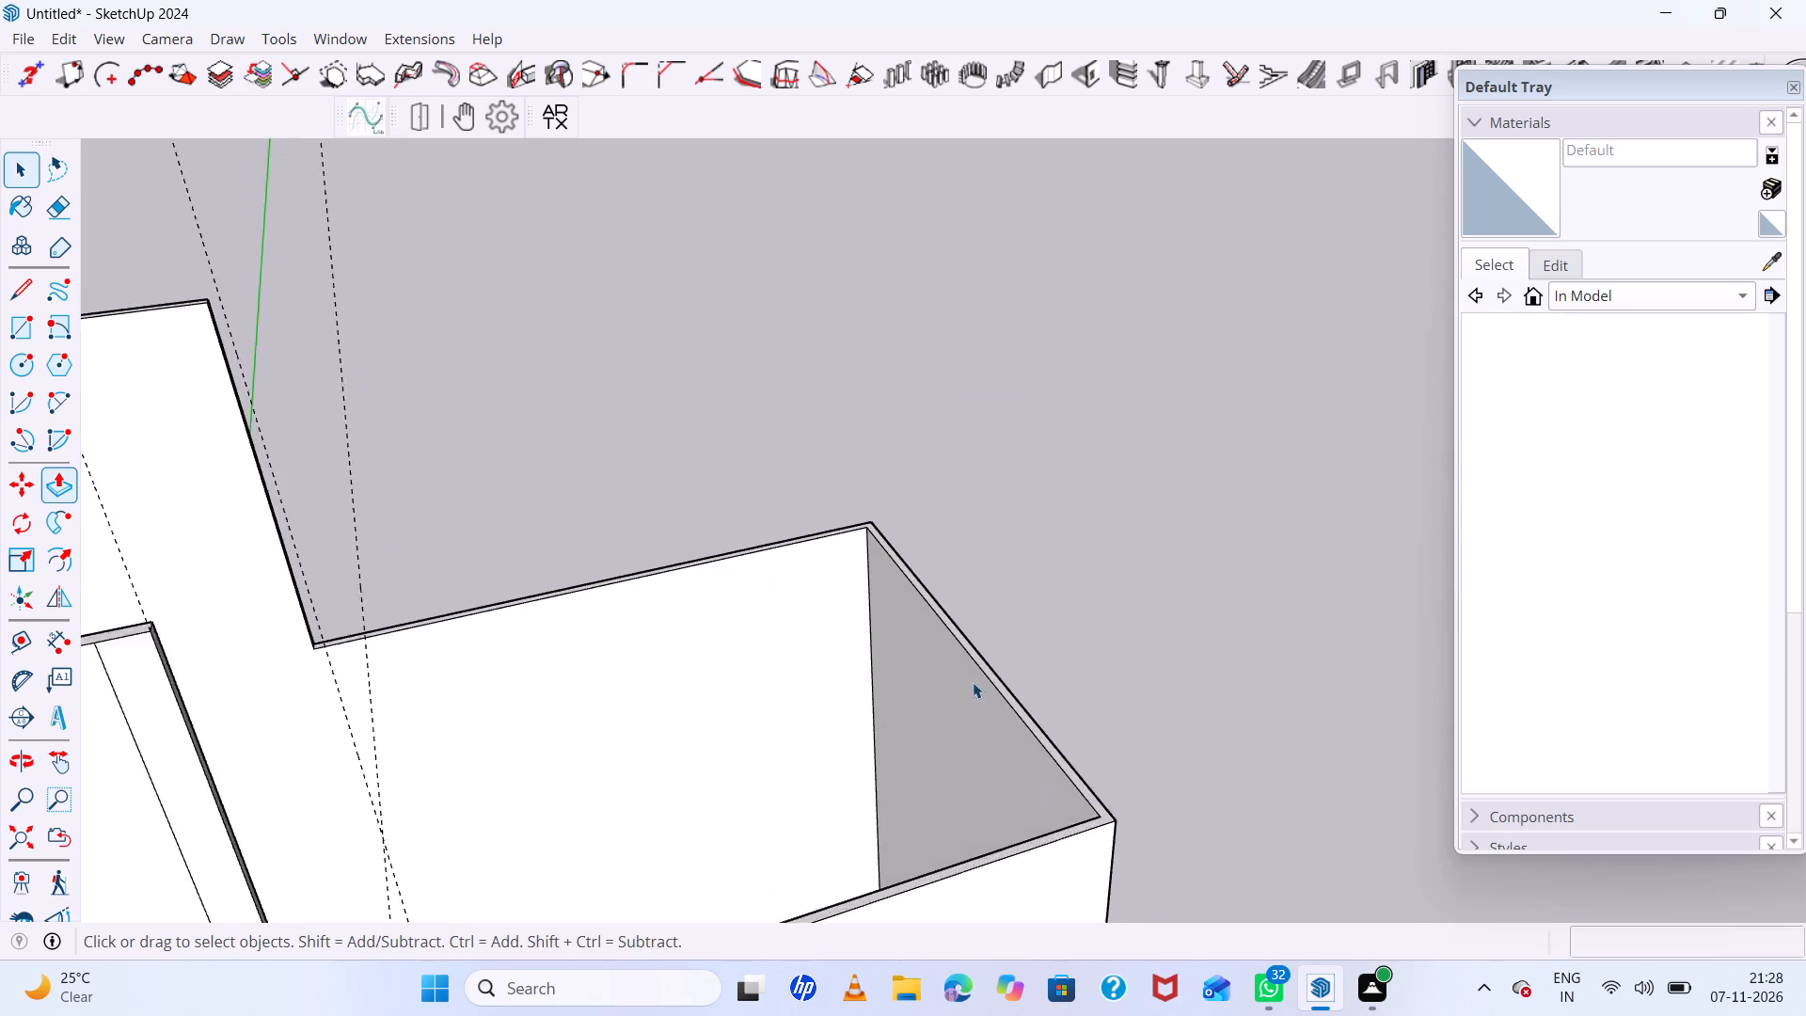
left_click(987, 721)
key("p")
left_click(987, 720)
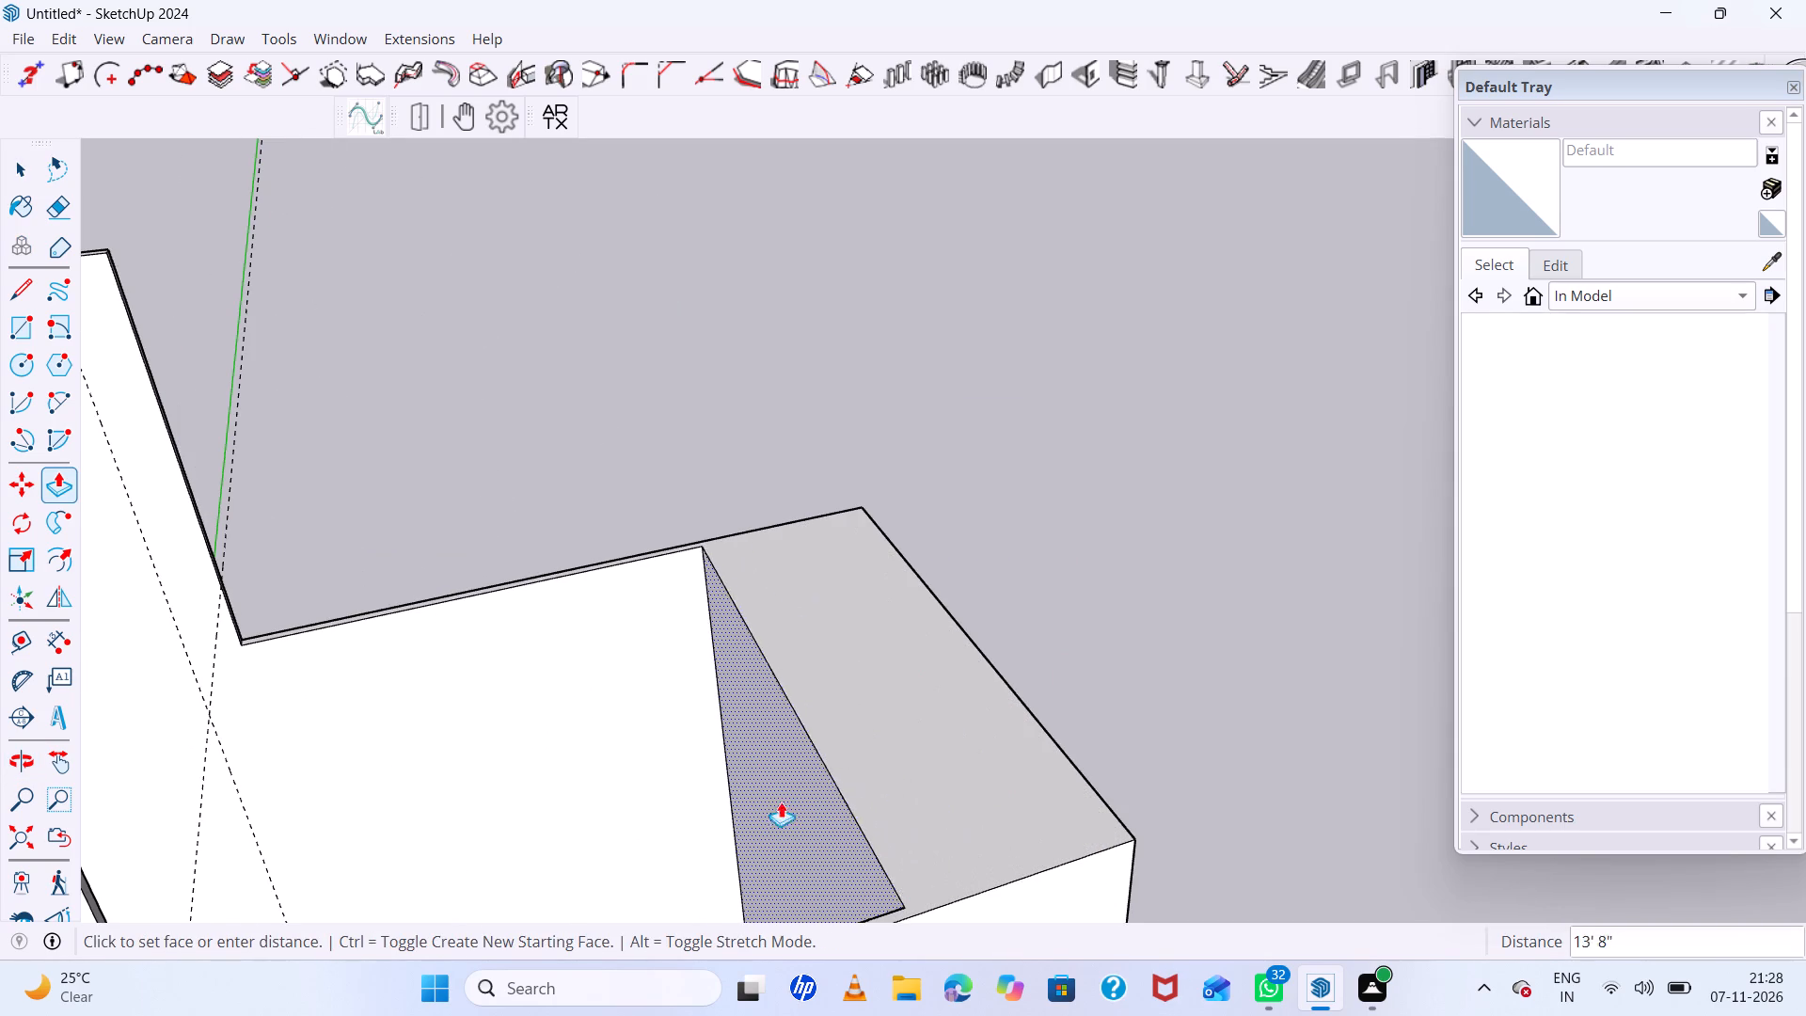
left_click(739, 811)
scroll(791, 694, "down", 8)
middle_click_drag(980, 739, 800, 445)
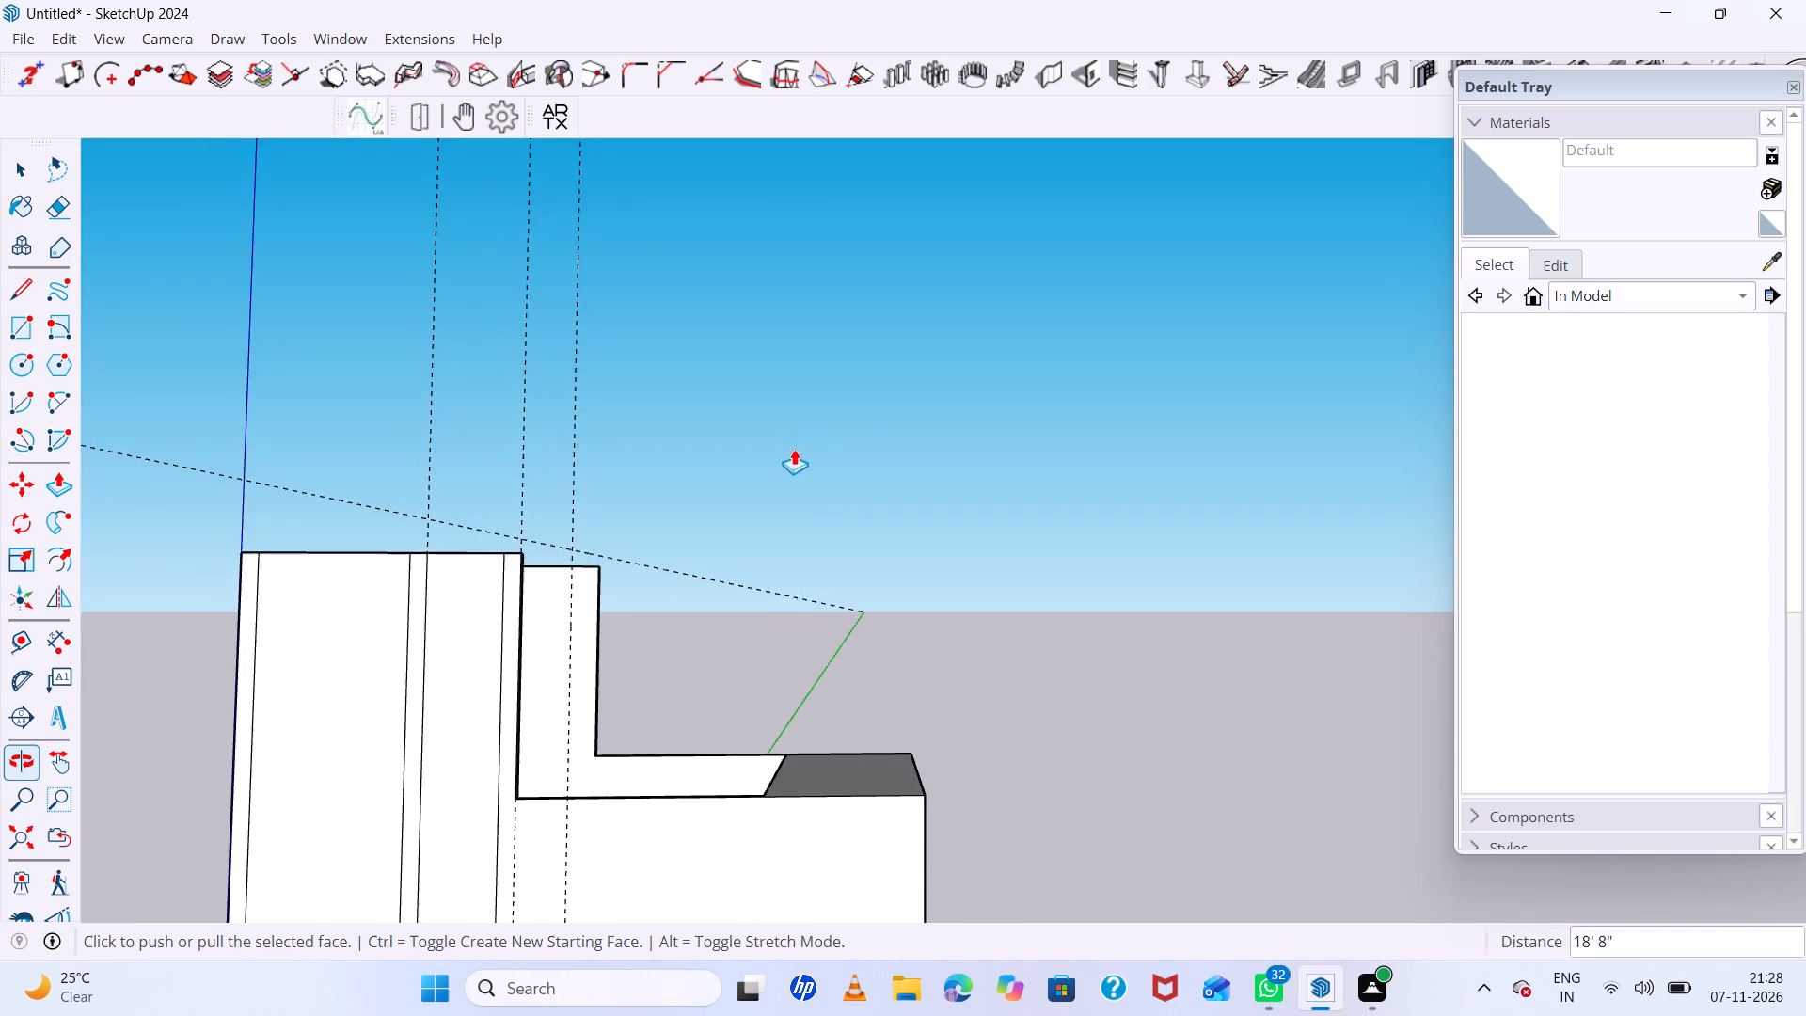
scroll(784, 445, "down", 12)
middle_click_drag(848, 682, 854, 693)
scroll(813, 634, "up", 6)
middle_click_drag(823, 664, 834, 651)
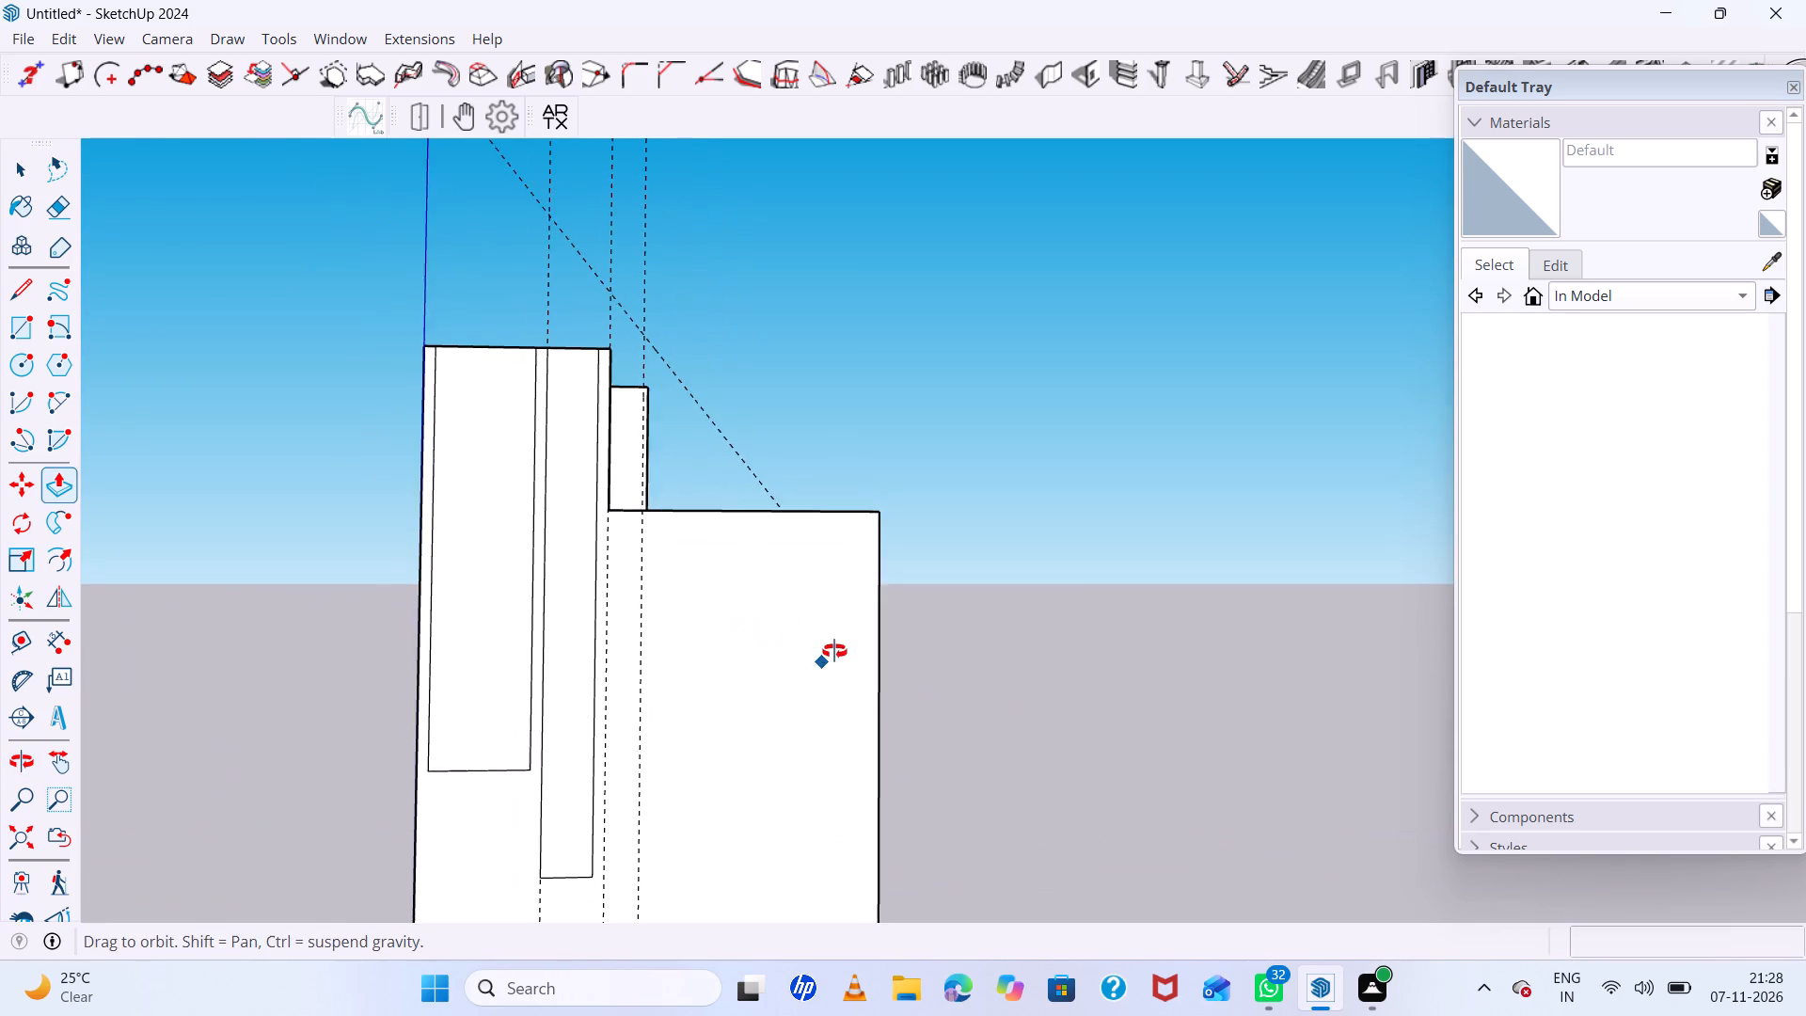
Delete the vertical guide on the front face just beyond the step.
middle_click_drag(834, 651, 844, 639)
key("space")
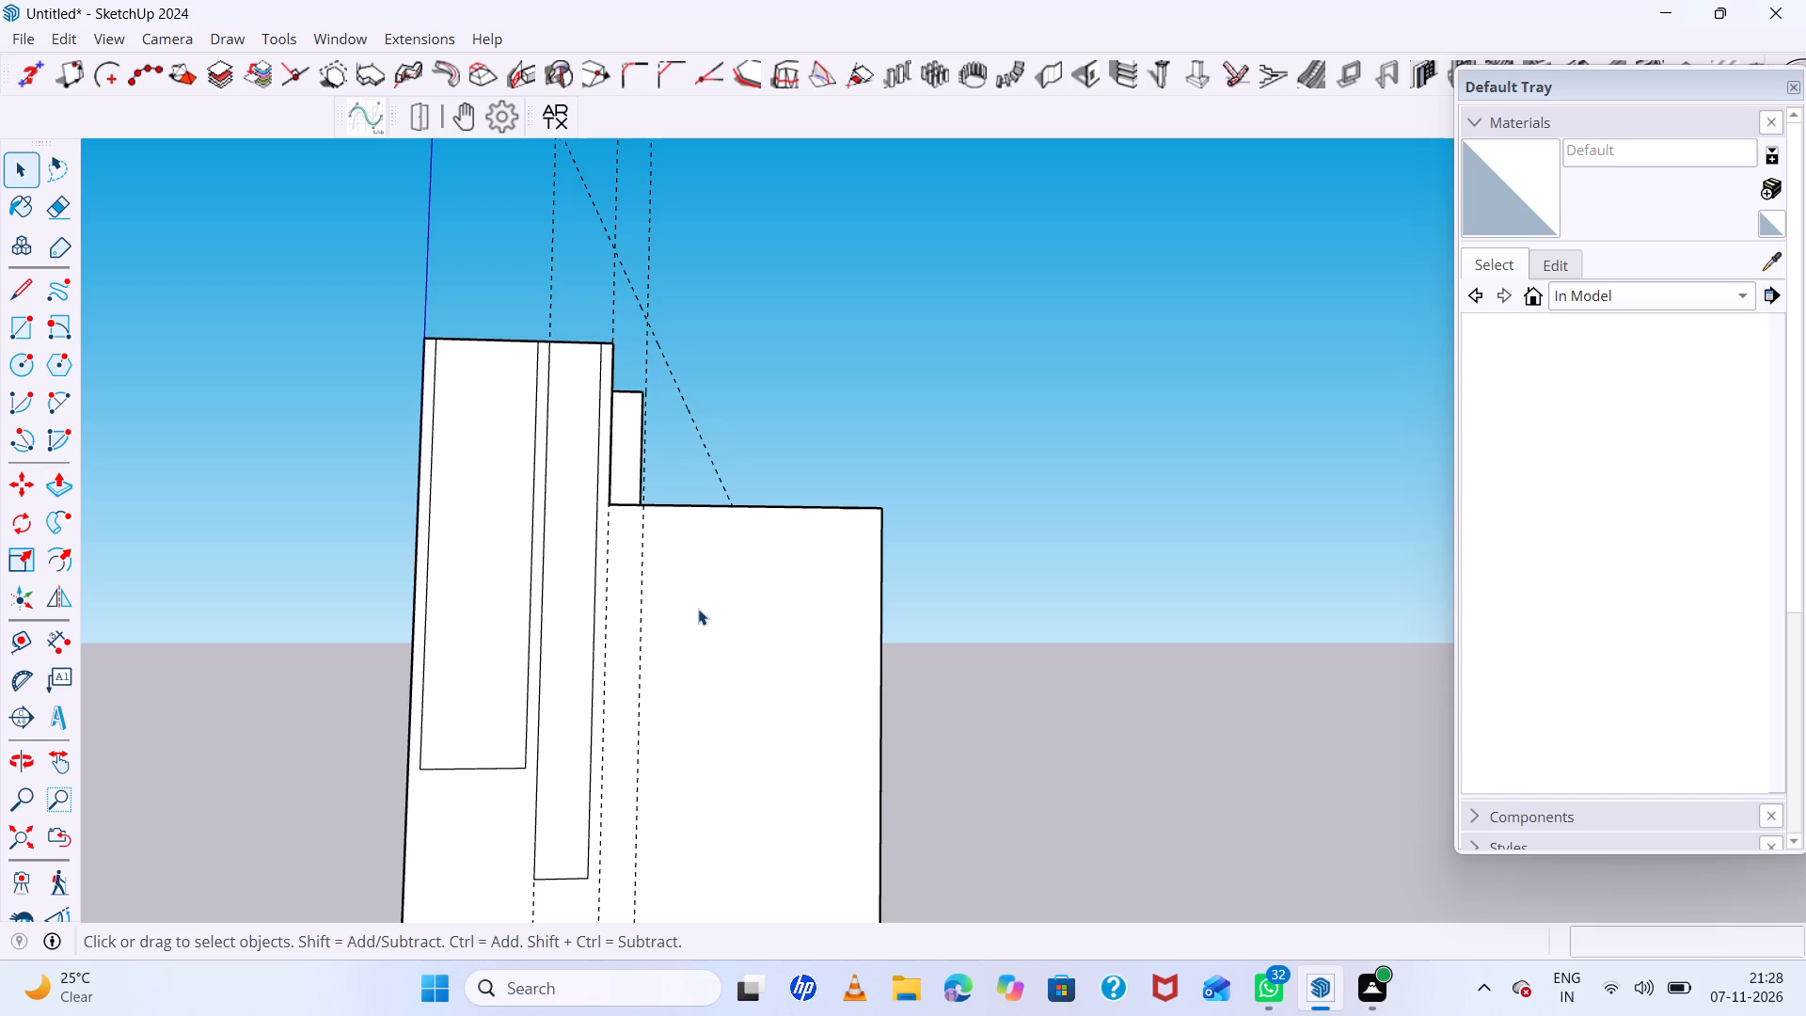
scroll(698, 609, "up", 1)
key("r")
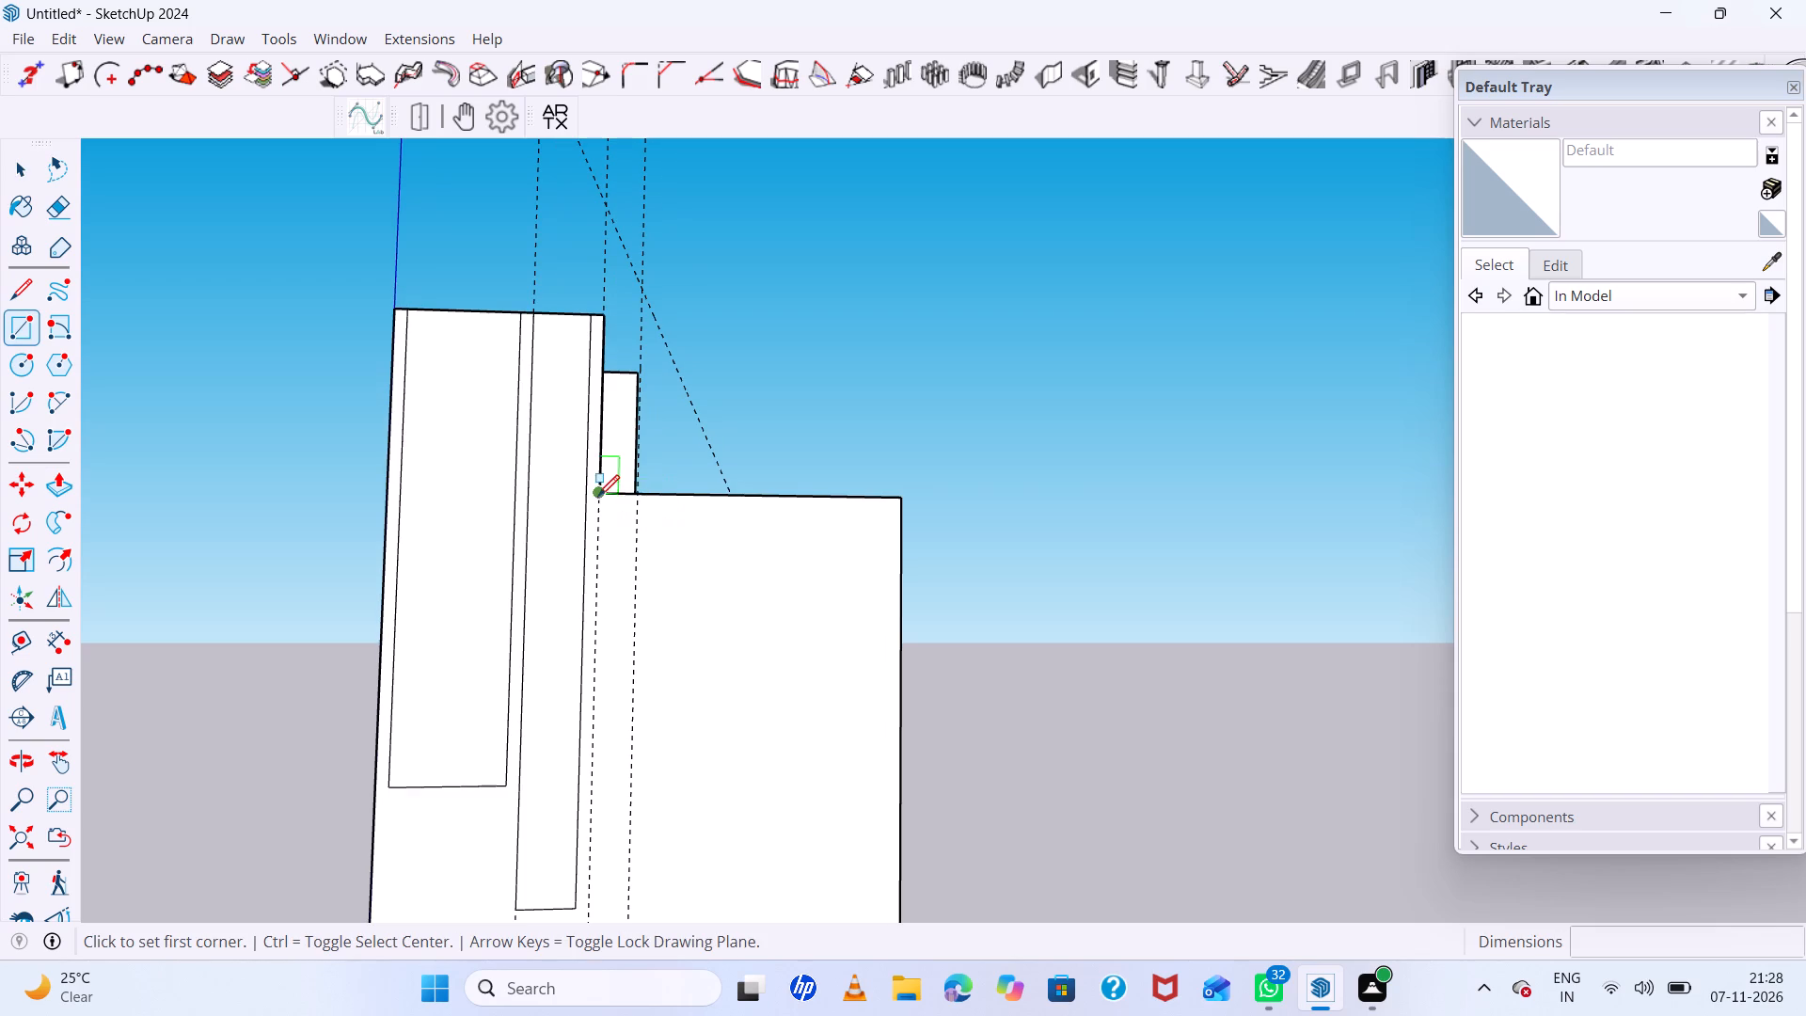
scroll(598, 496, "up", 5)
key("space")
left_click(665, 562)
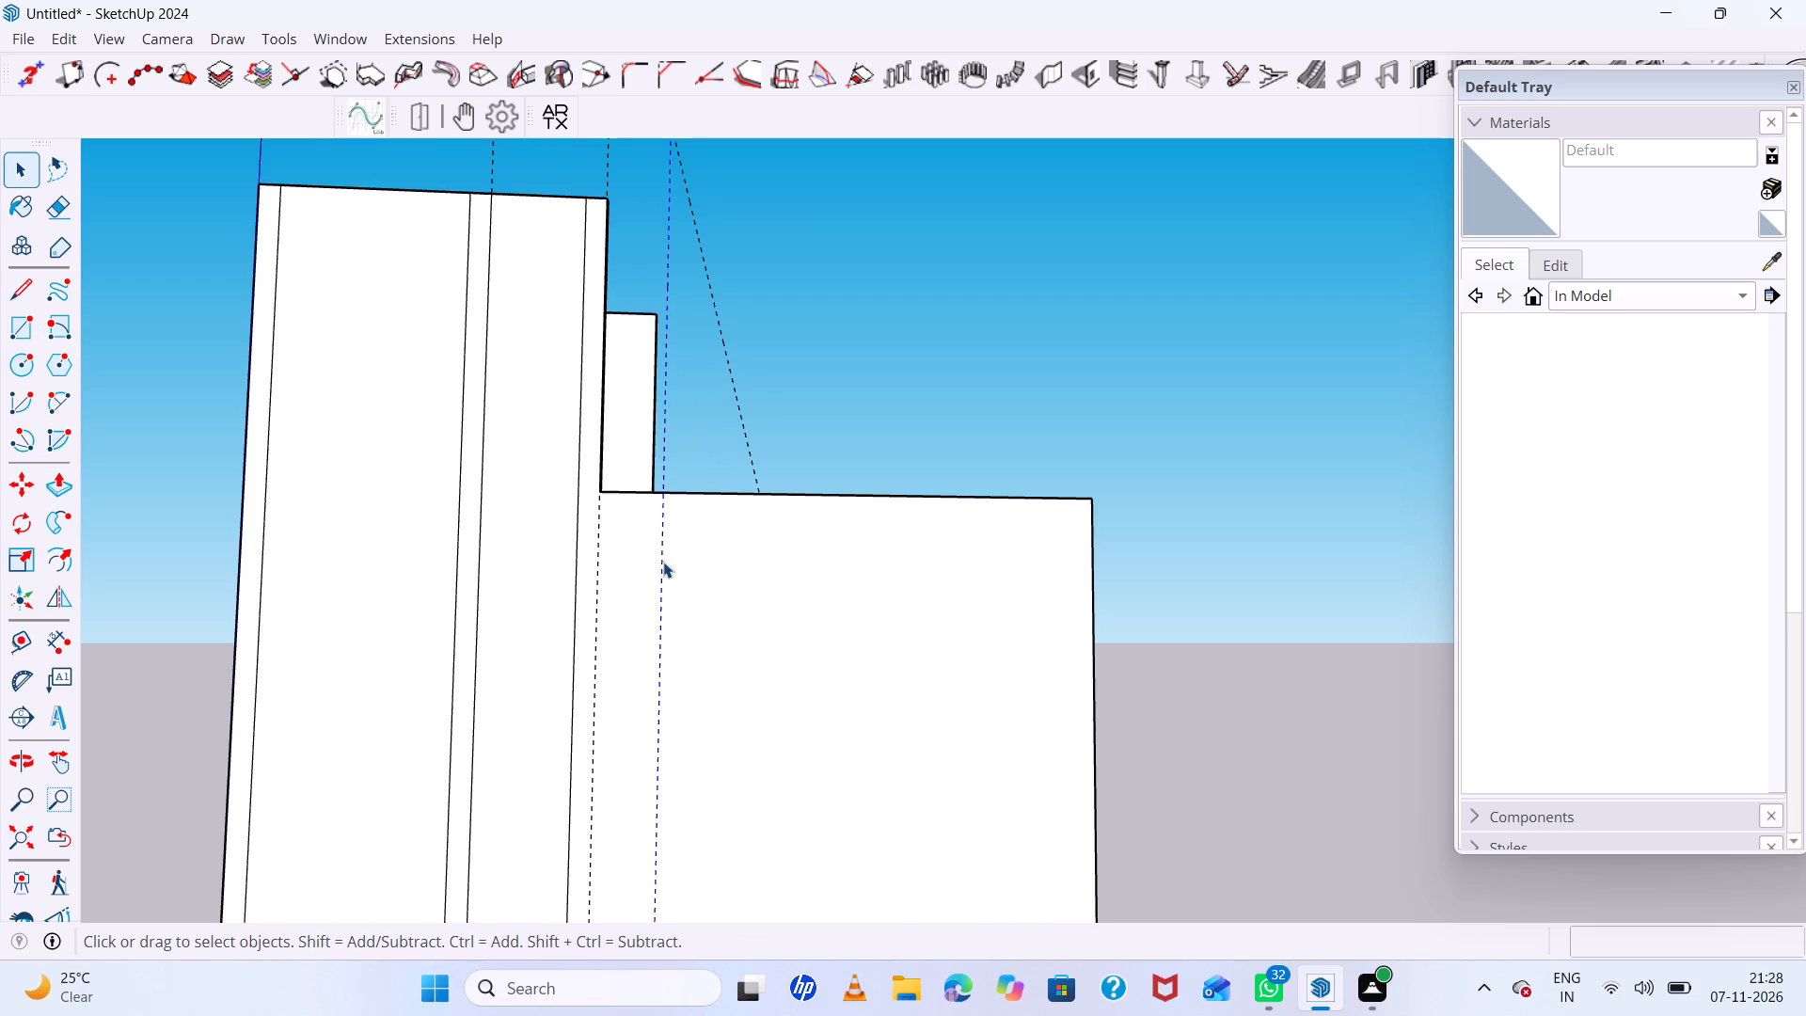
key("Delete")
Draw a rectangle about 12' 4" by 51' 9" on the front face, hanging from the step's inner corner.
key("r")
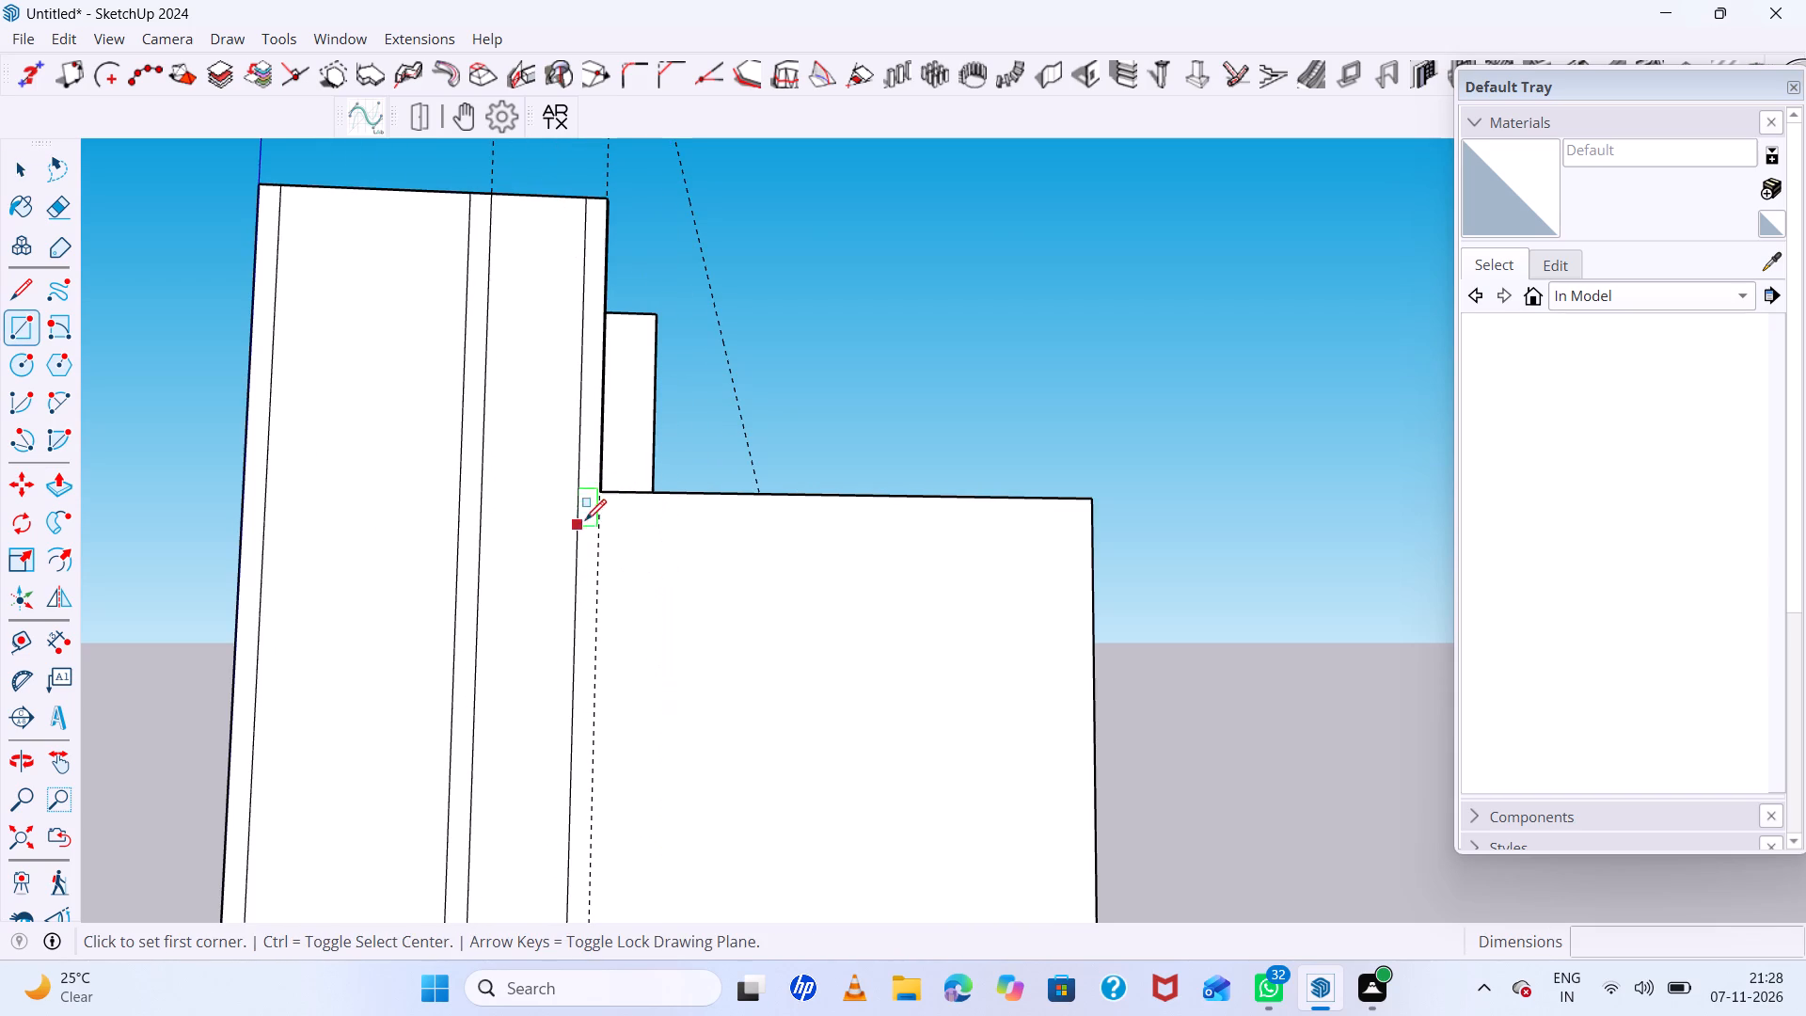
left_click(606, 494)
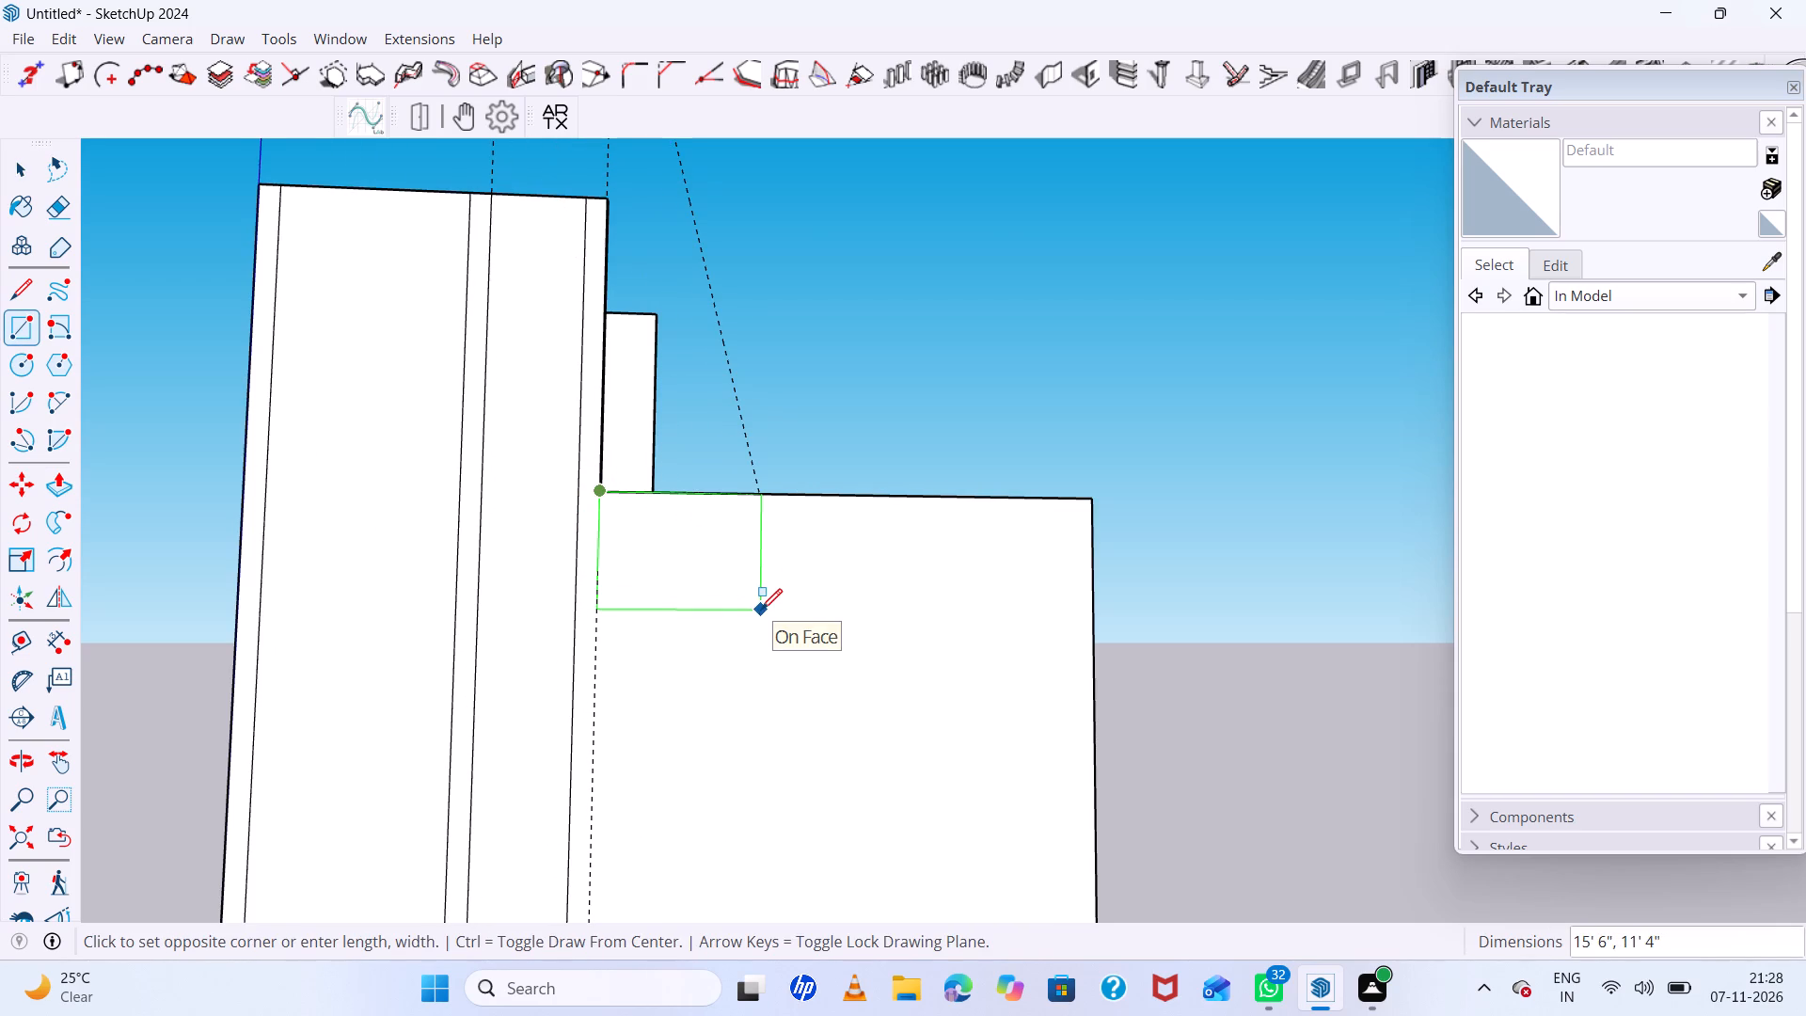
scroll(699, 770, "down", 13)
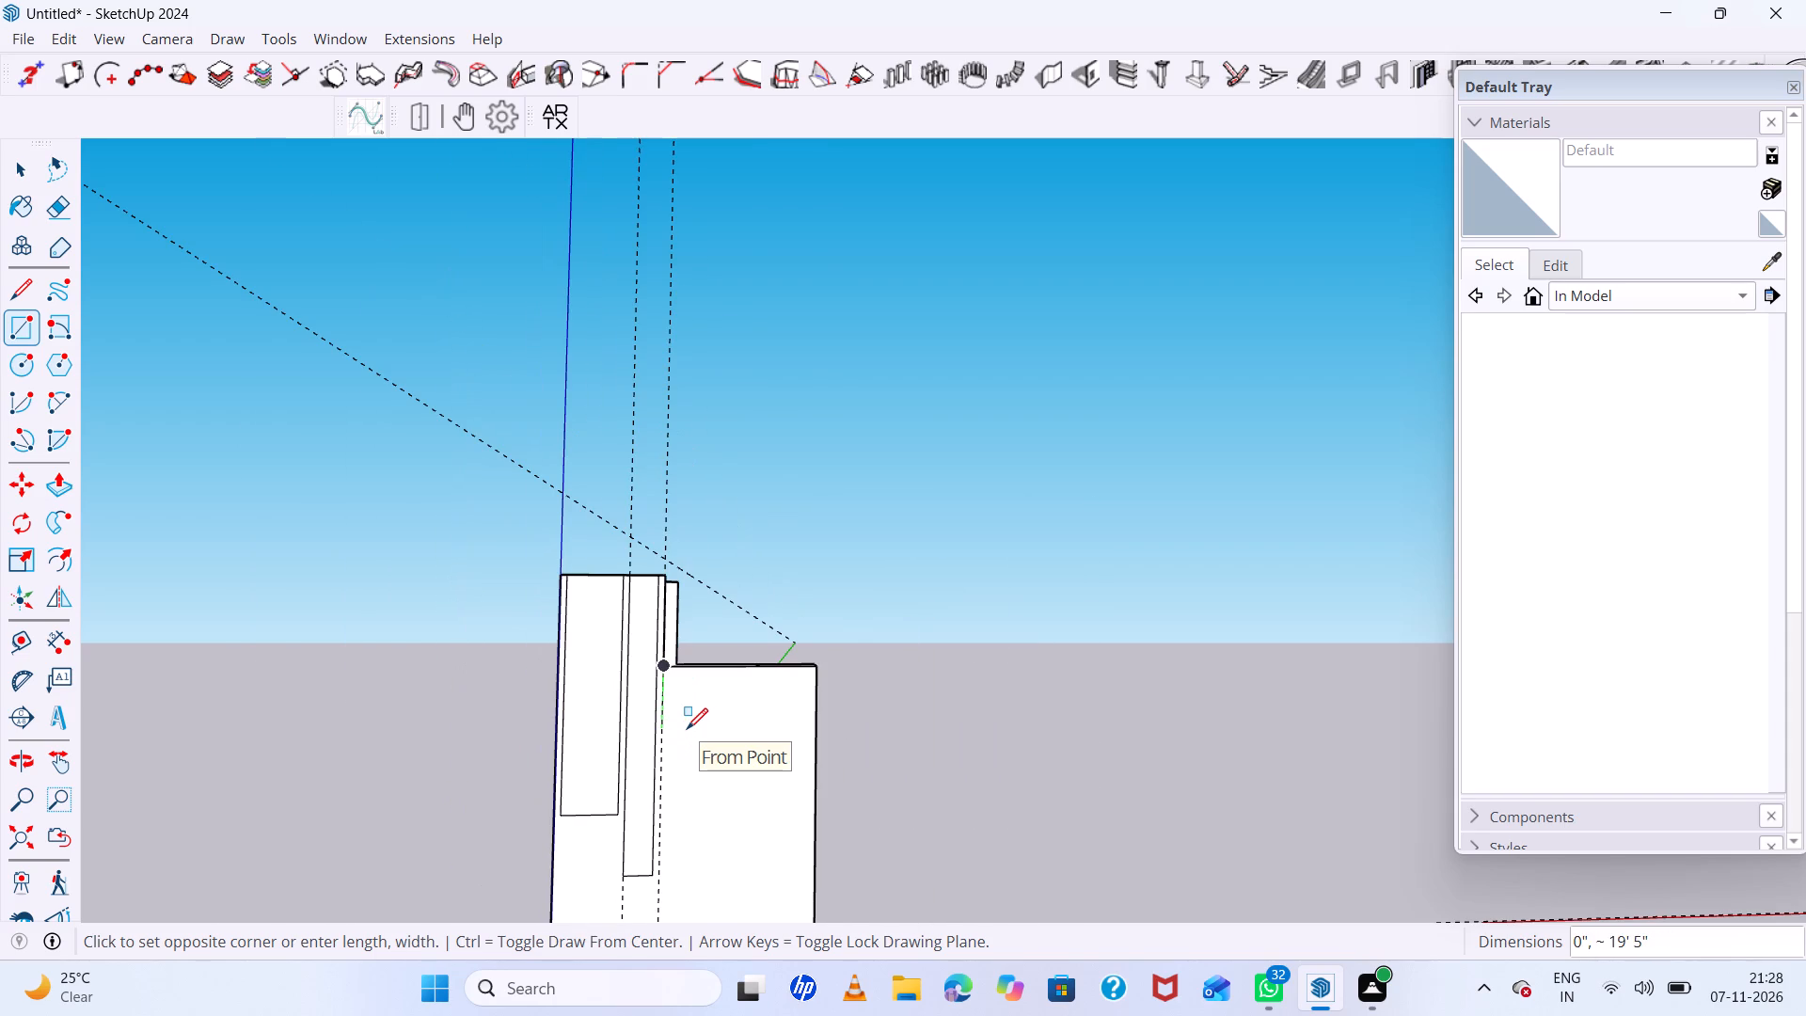
scroll(687, 729, "down", 3)
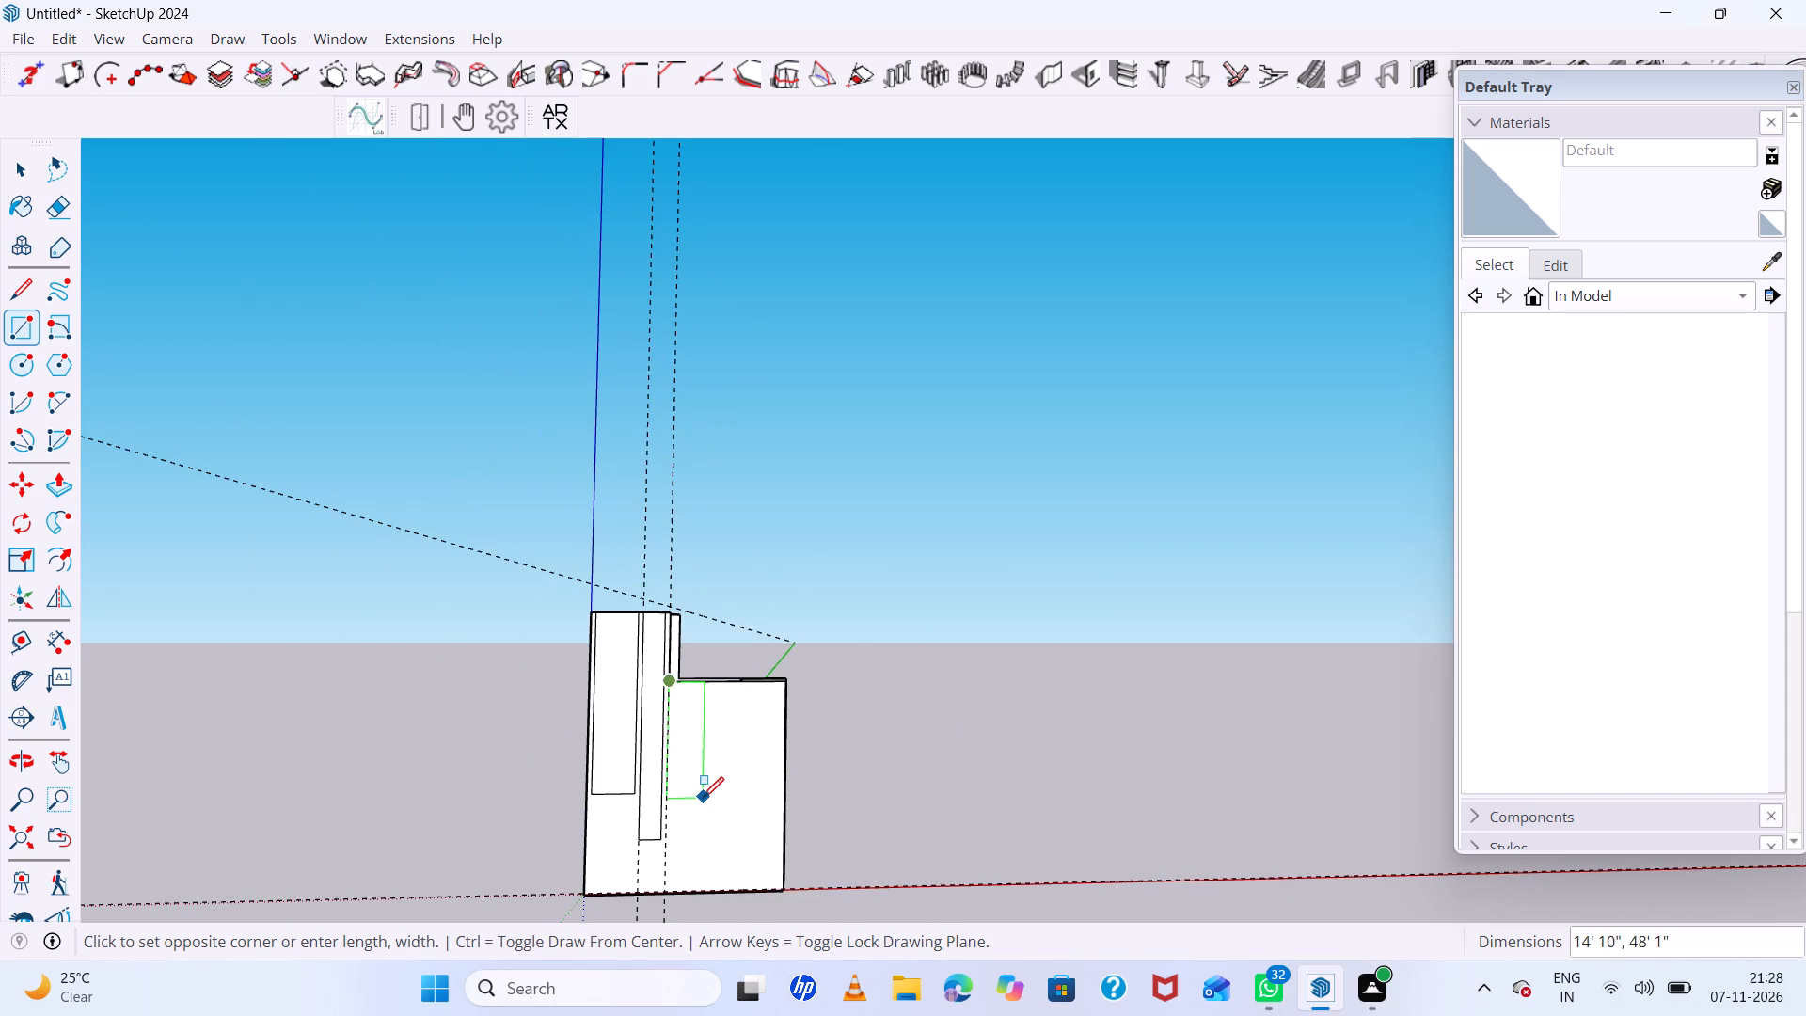
scroll(703, 798, "up", 5)
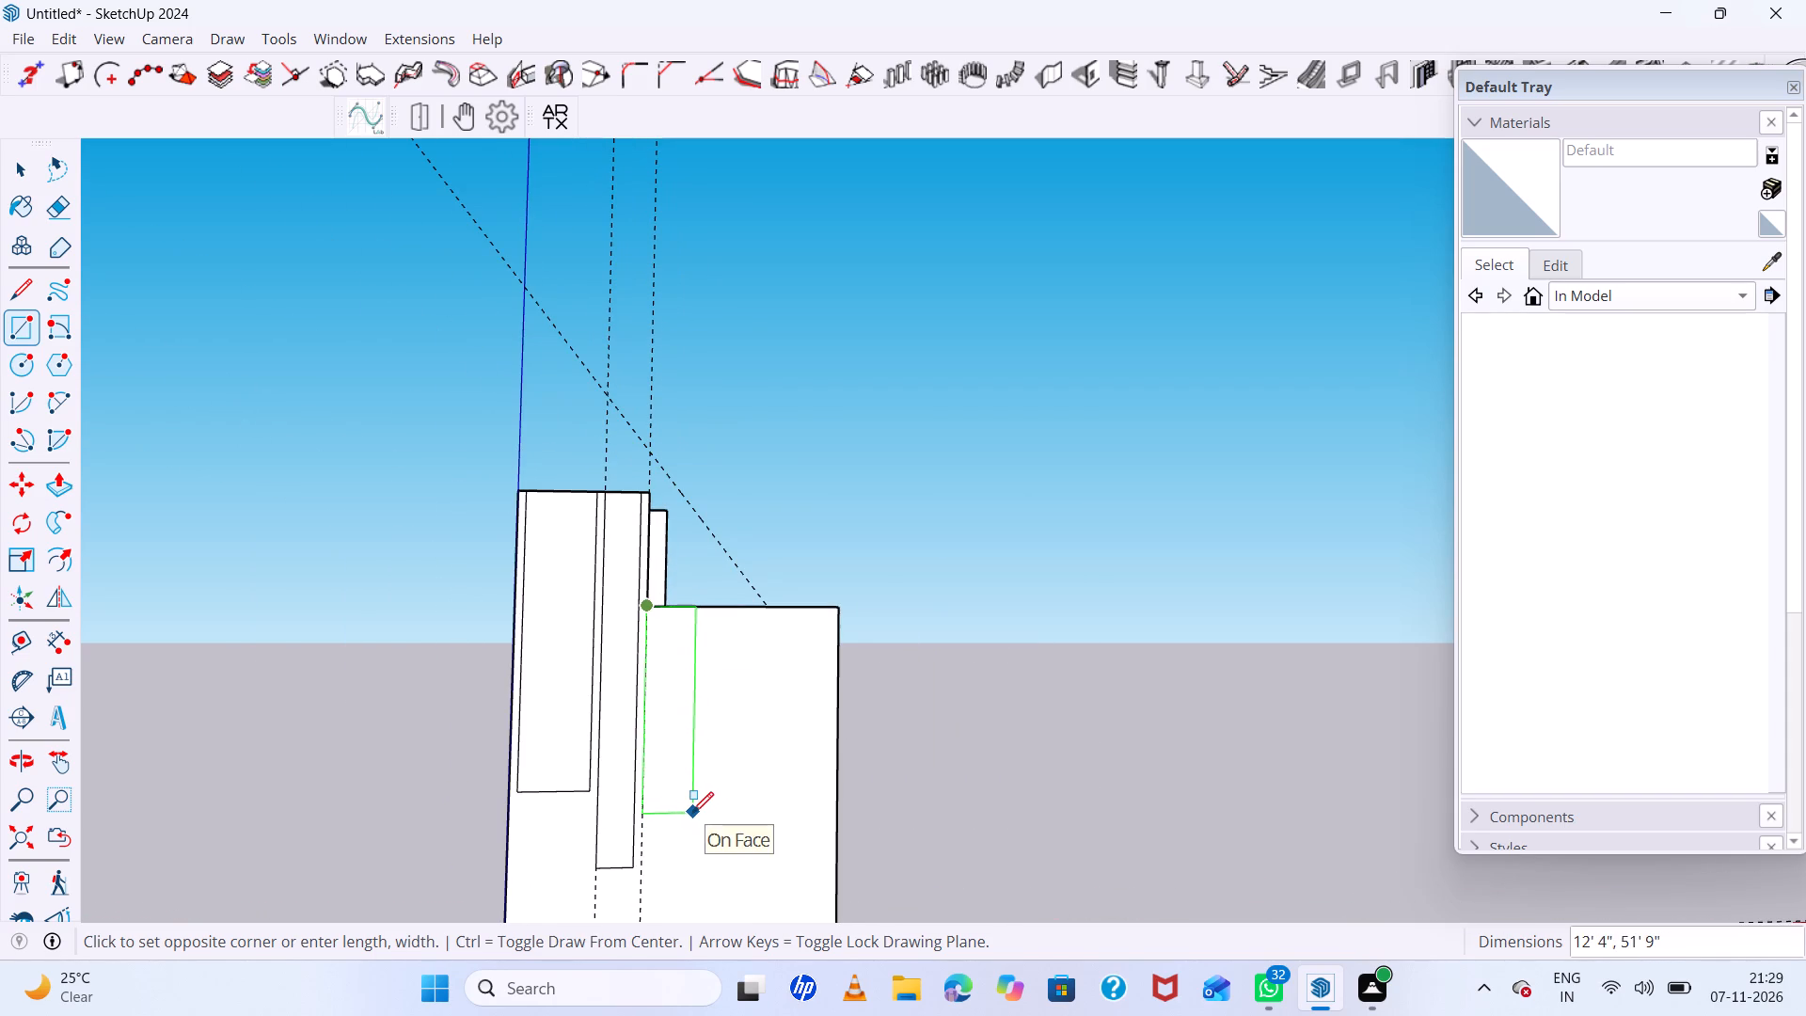
left_click(692, 813)
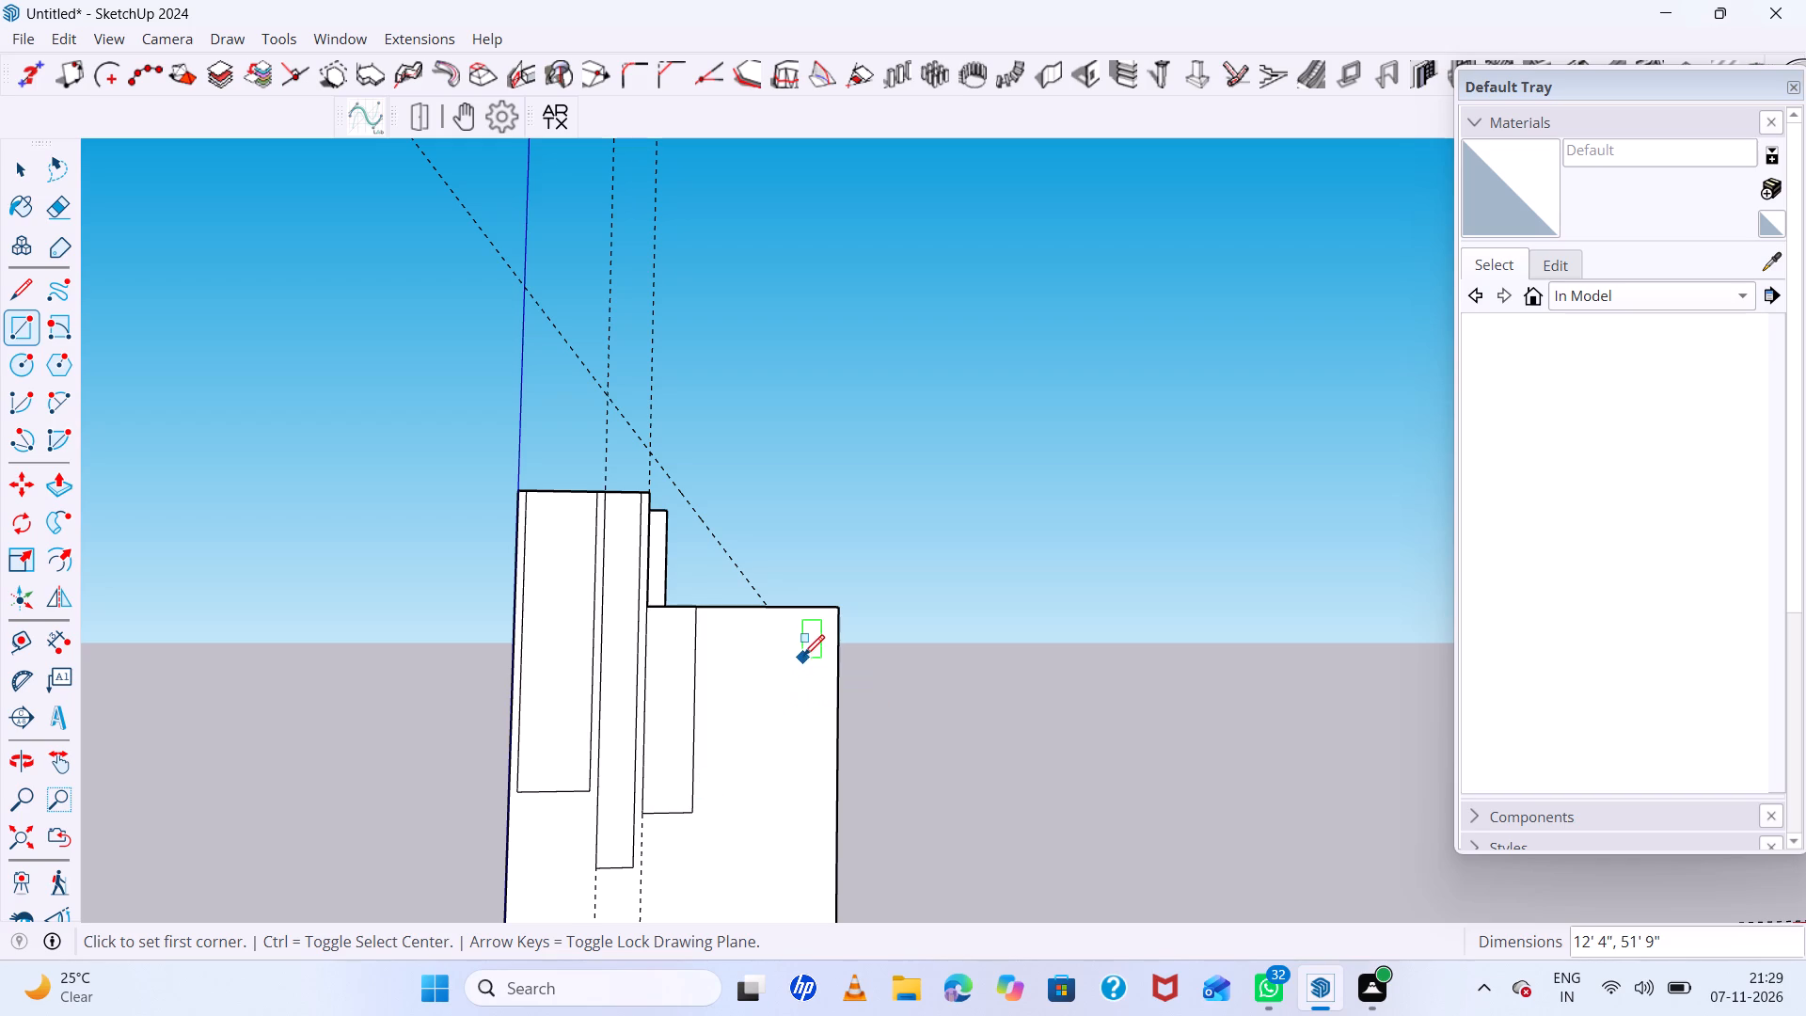
Place a vertical guide on the front face 2' beyond the new rectangle's far edge.
key("t")
left_click(698, 691)
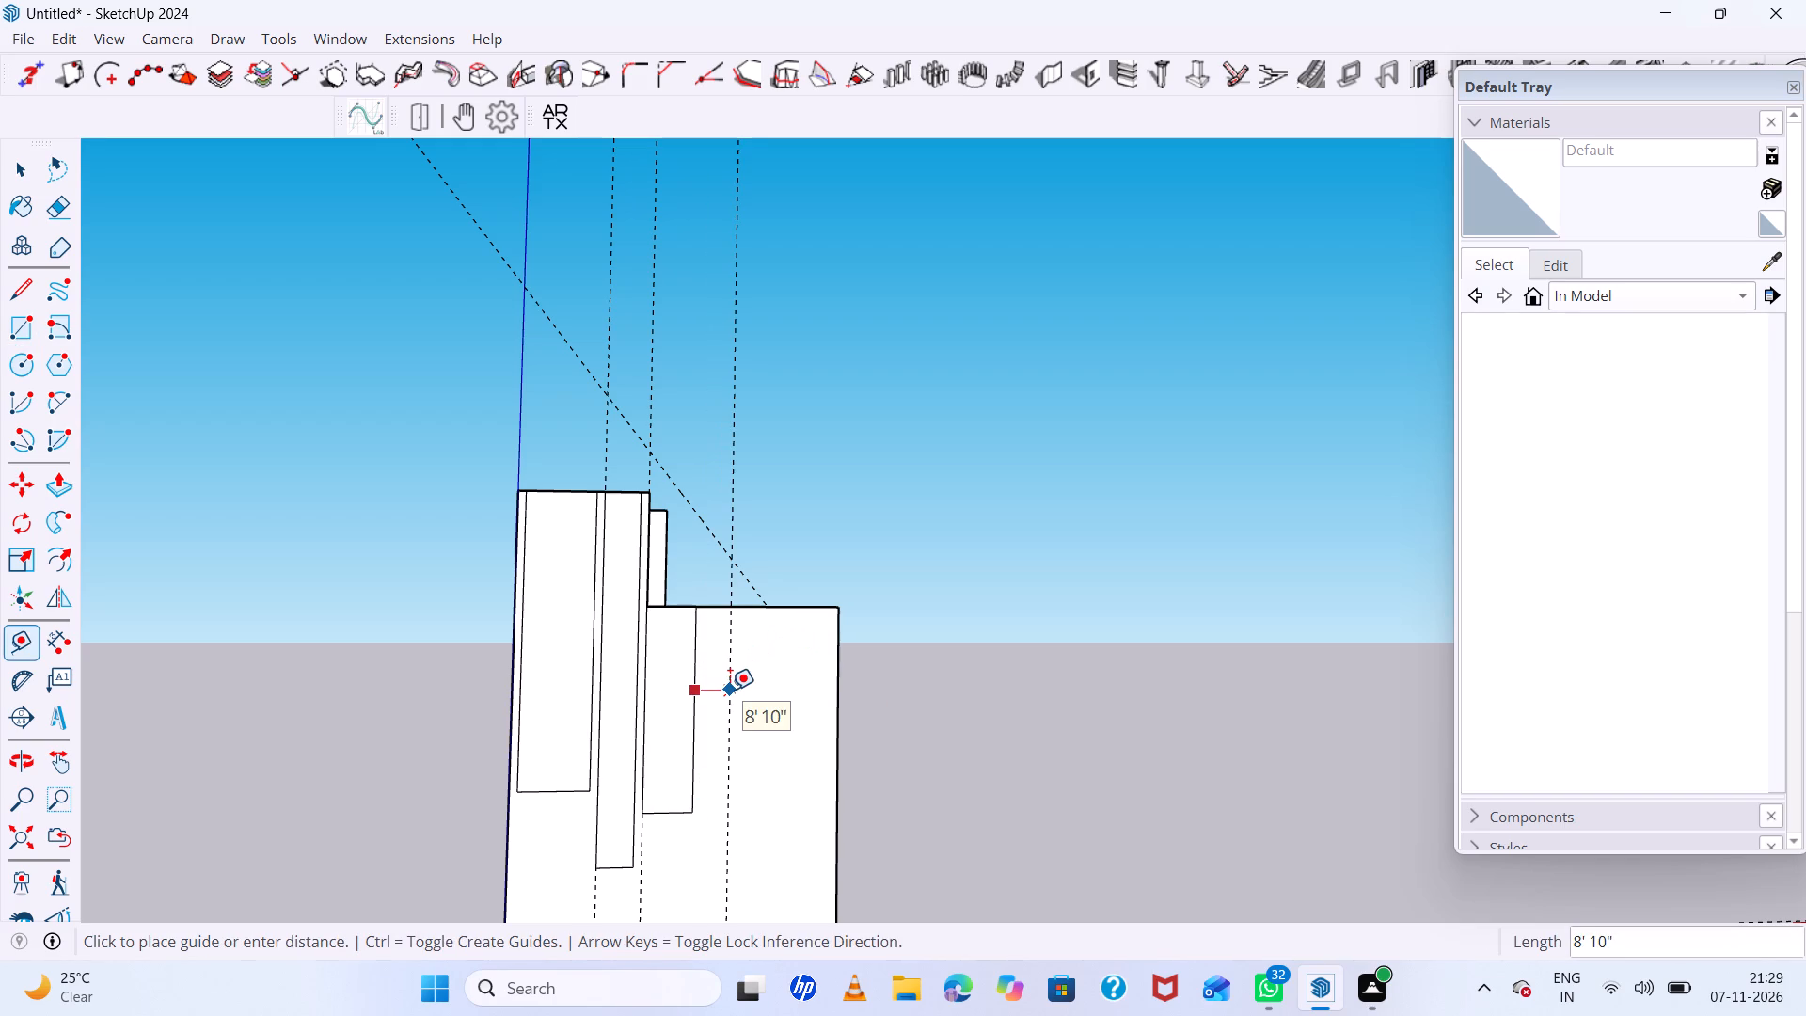
type("2'")
key("Return")
Draw a rectangle about 13' by 66' 4" on the front face, from the new guide's intersection with the lower top edge.
scroll(707, 608, "up", 7)
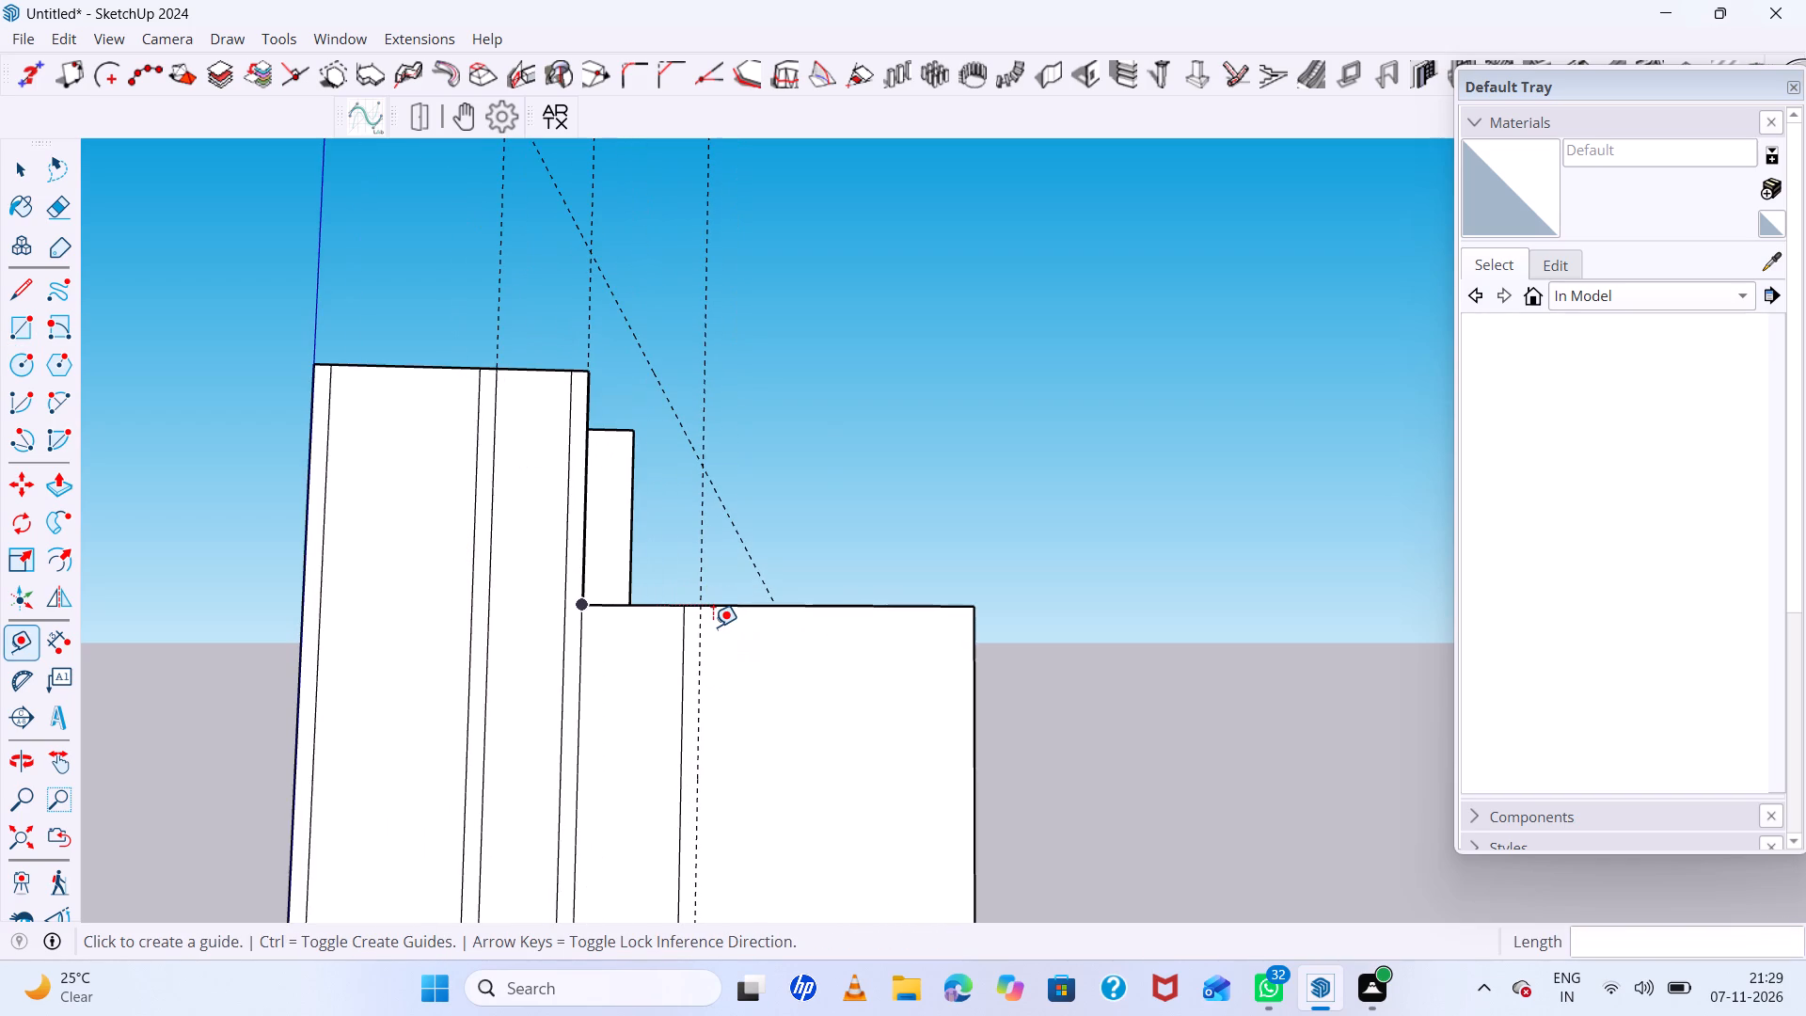
key("r")
left_click(702, 607)
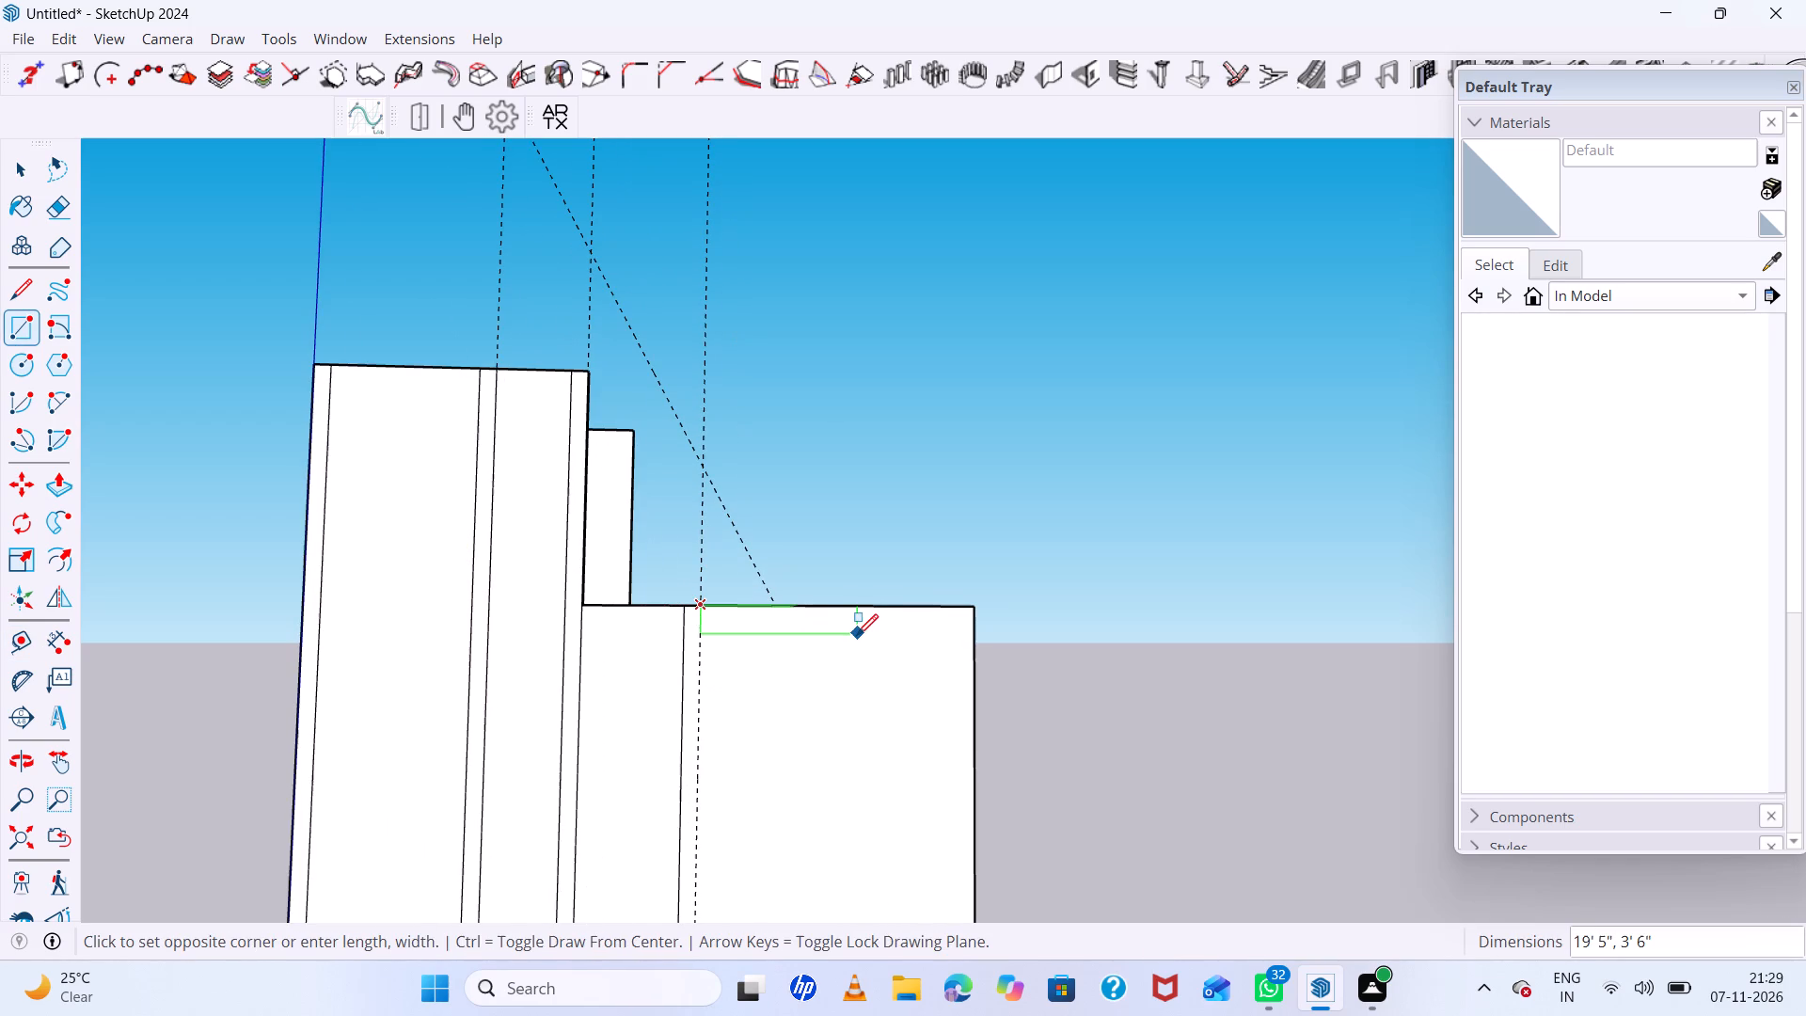
scroll(856, 635, "down", 12)
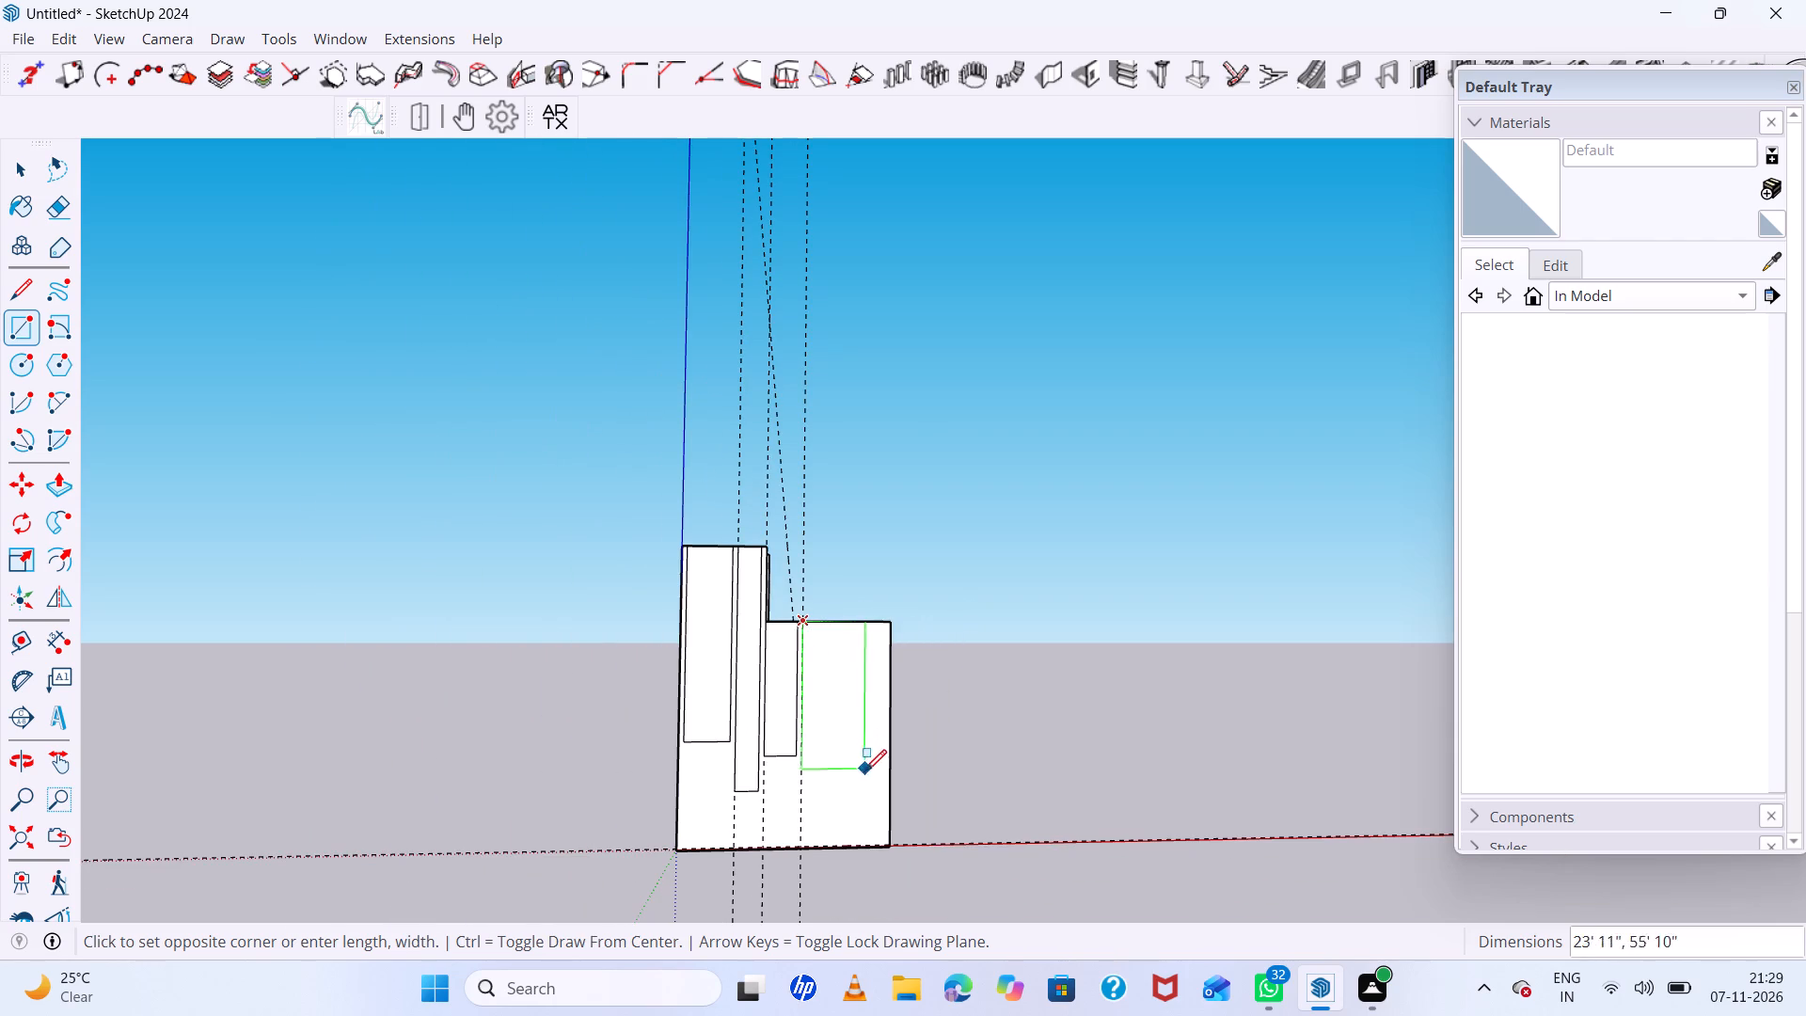
scroll(863, 792, "up", 5)
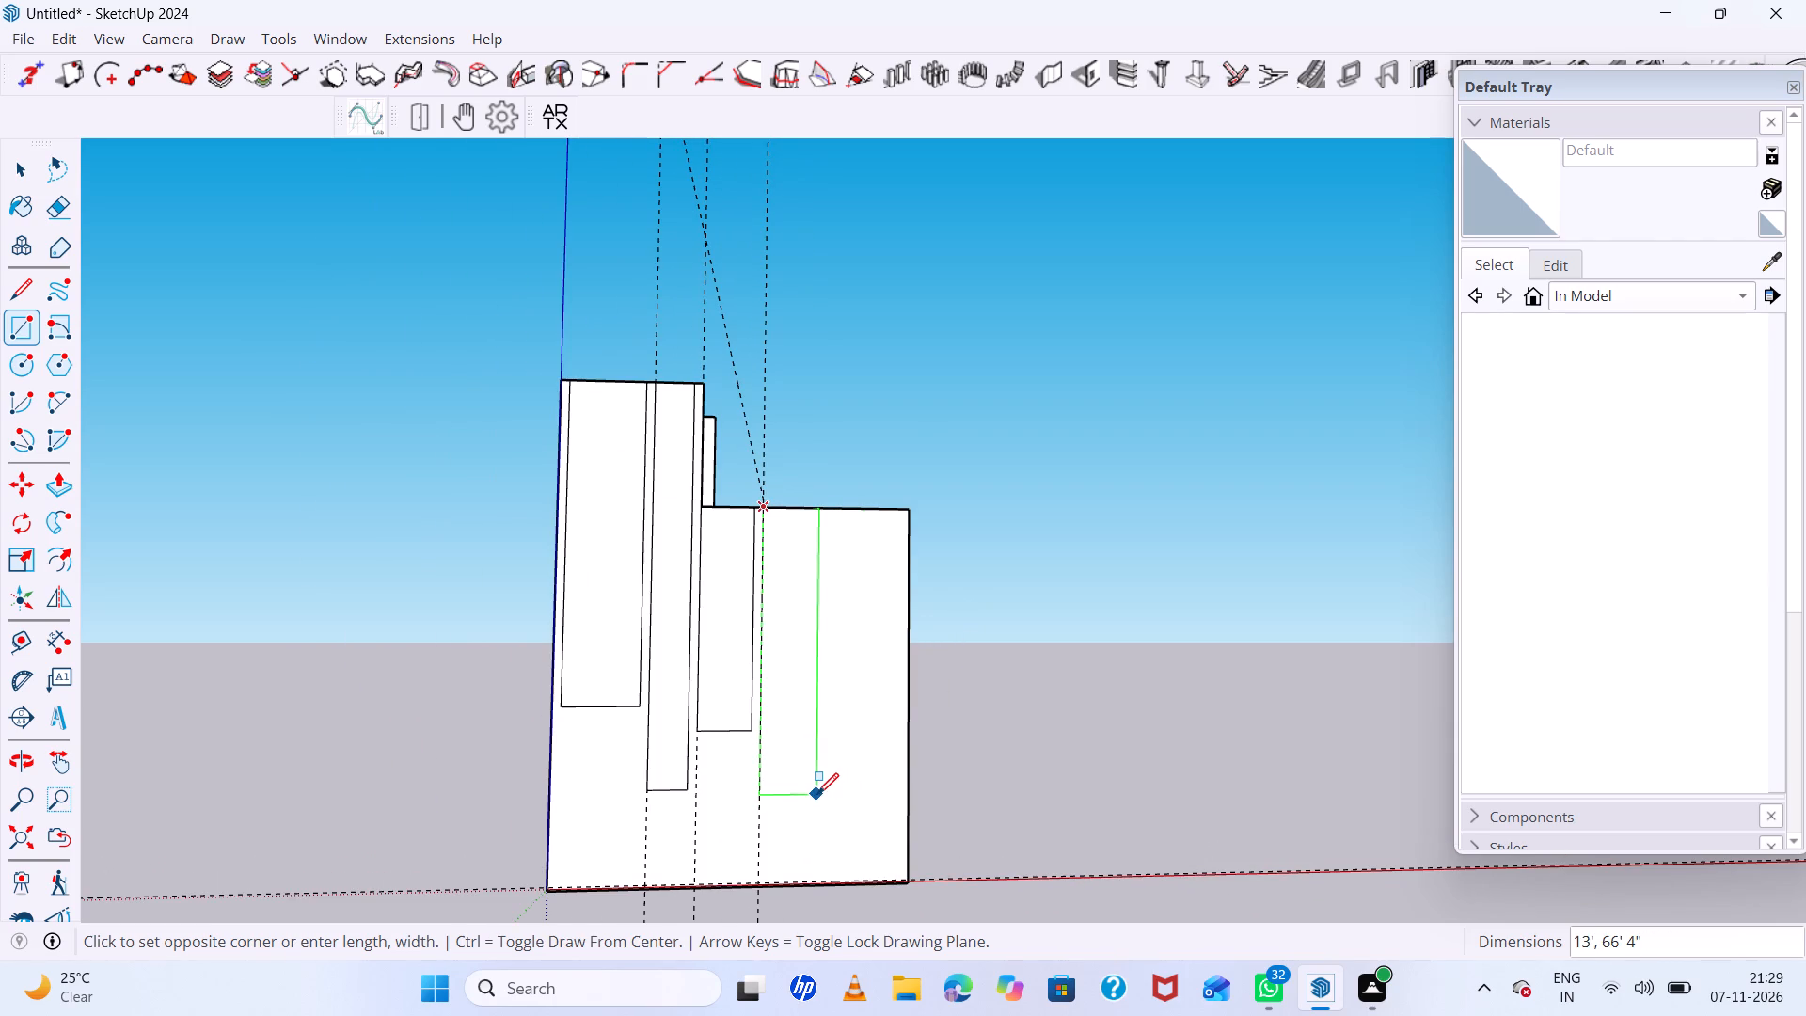
left_click(817, 794)
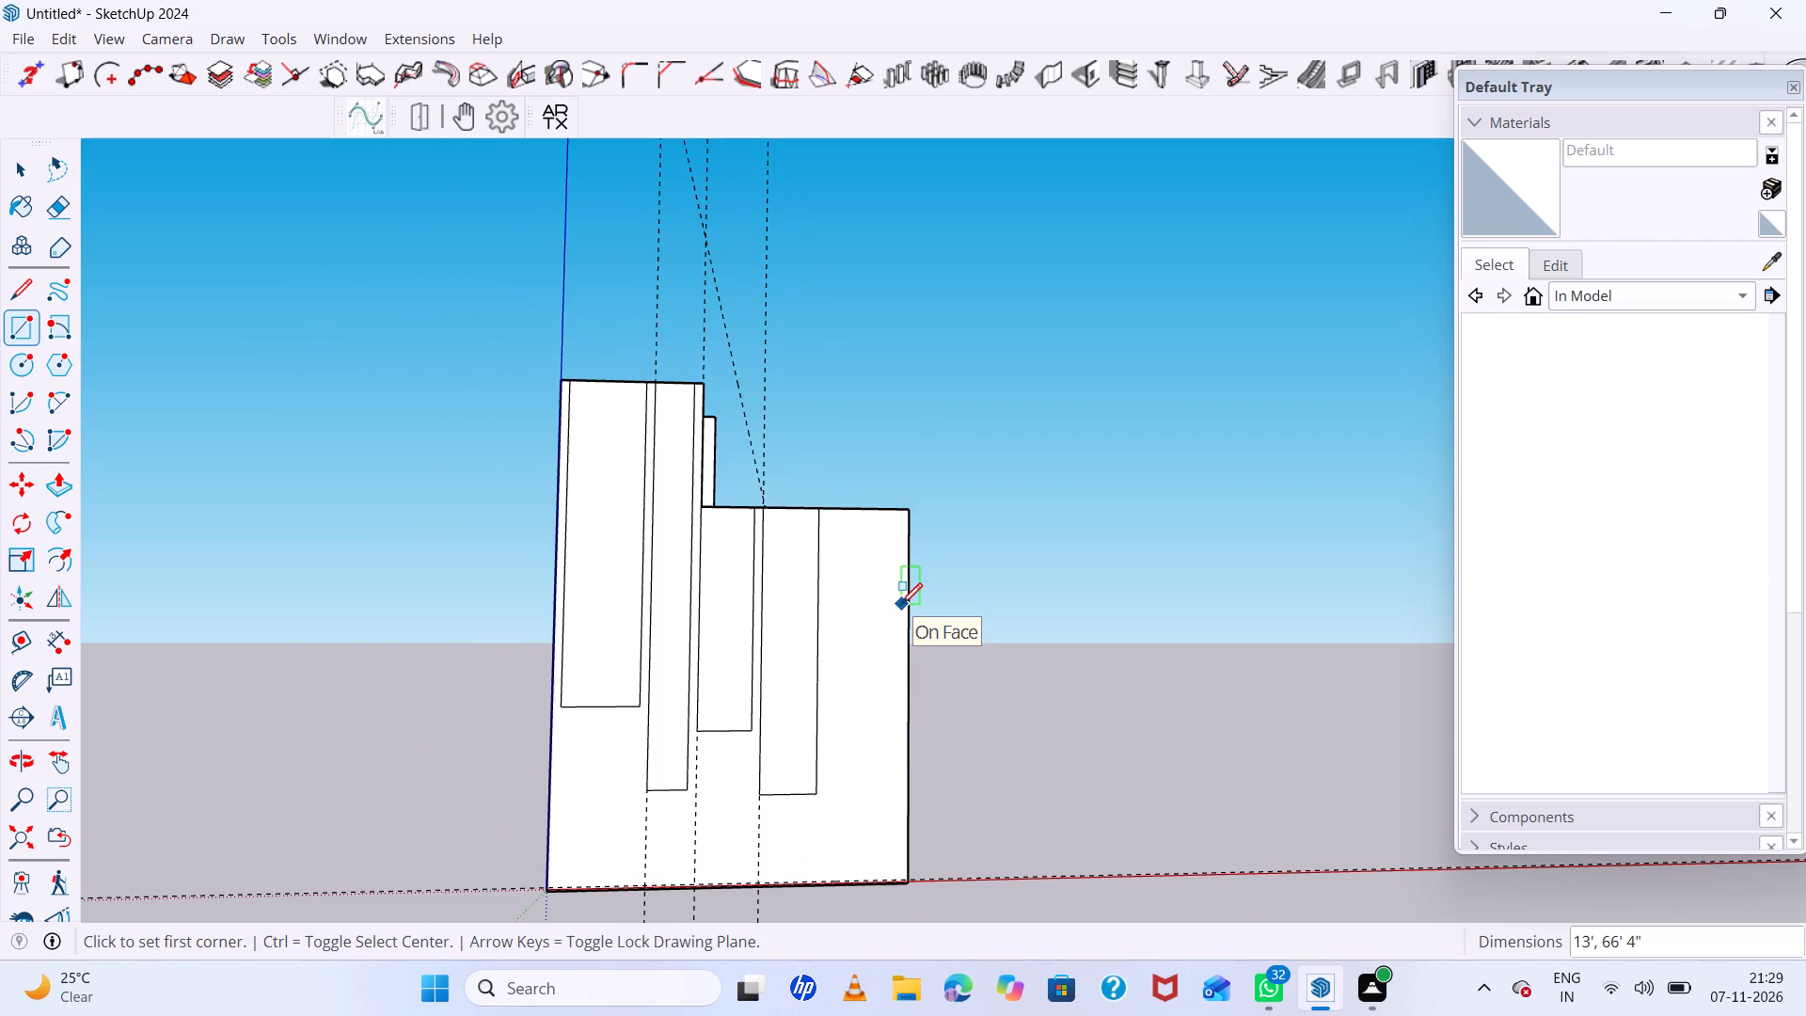
Place a vertical guide on the front face 2' beyond the fourth rectangle's far edge.
scroll(909, 598, "down", 5)
middle_click_drag(911, 610, 855, 675)
key("space")
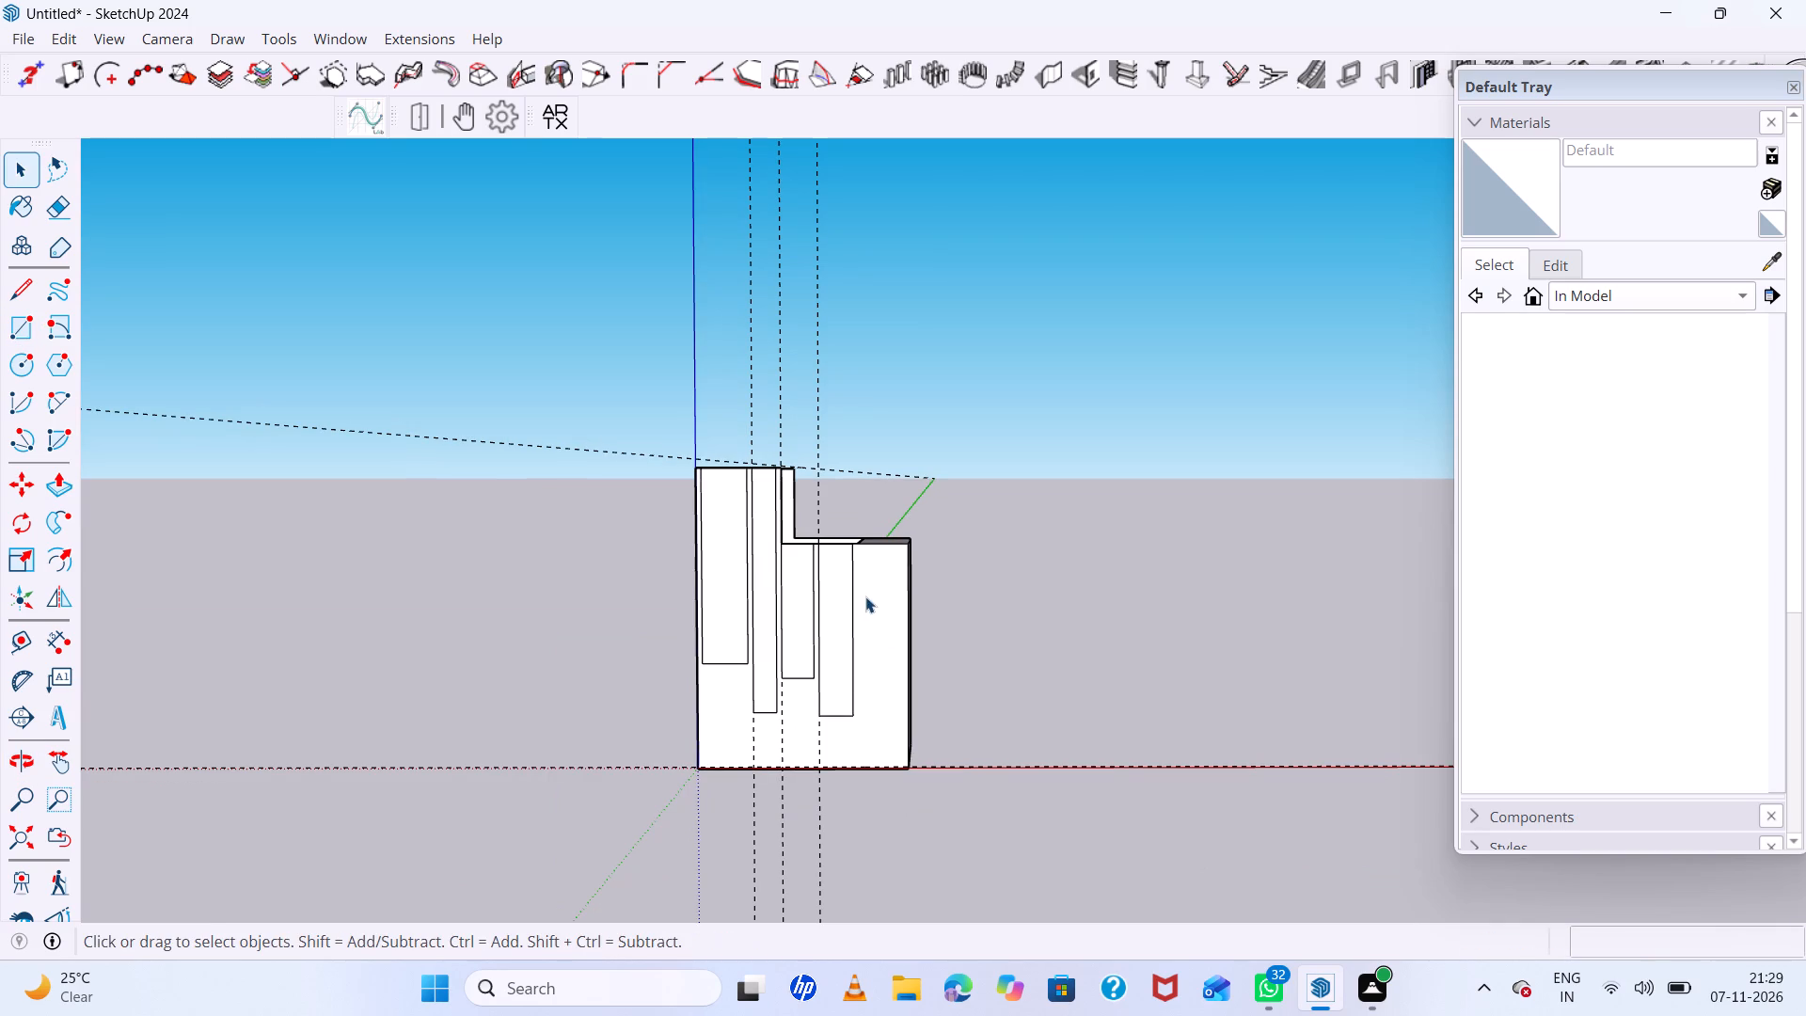
key("t")
scroll(849, 601, "up", 5)
left_click(856, 602)
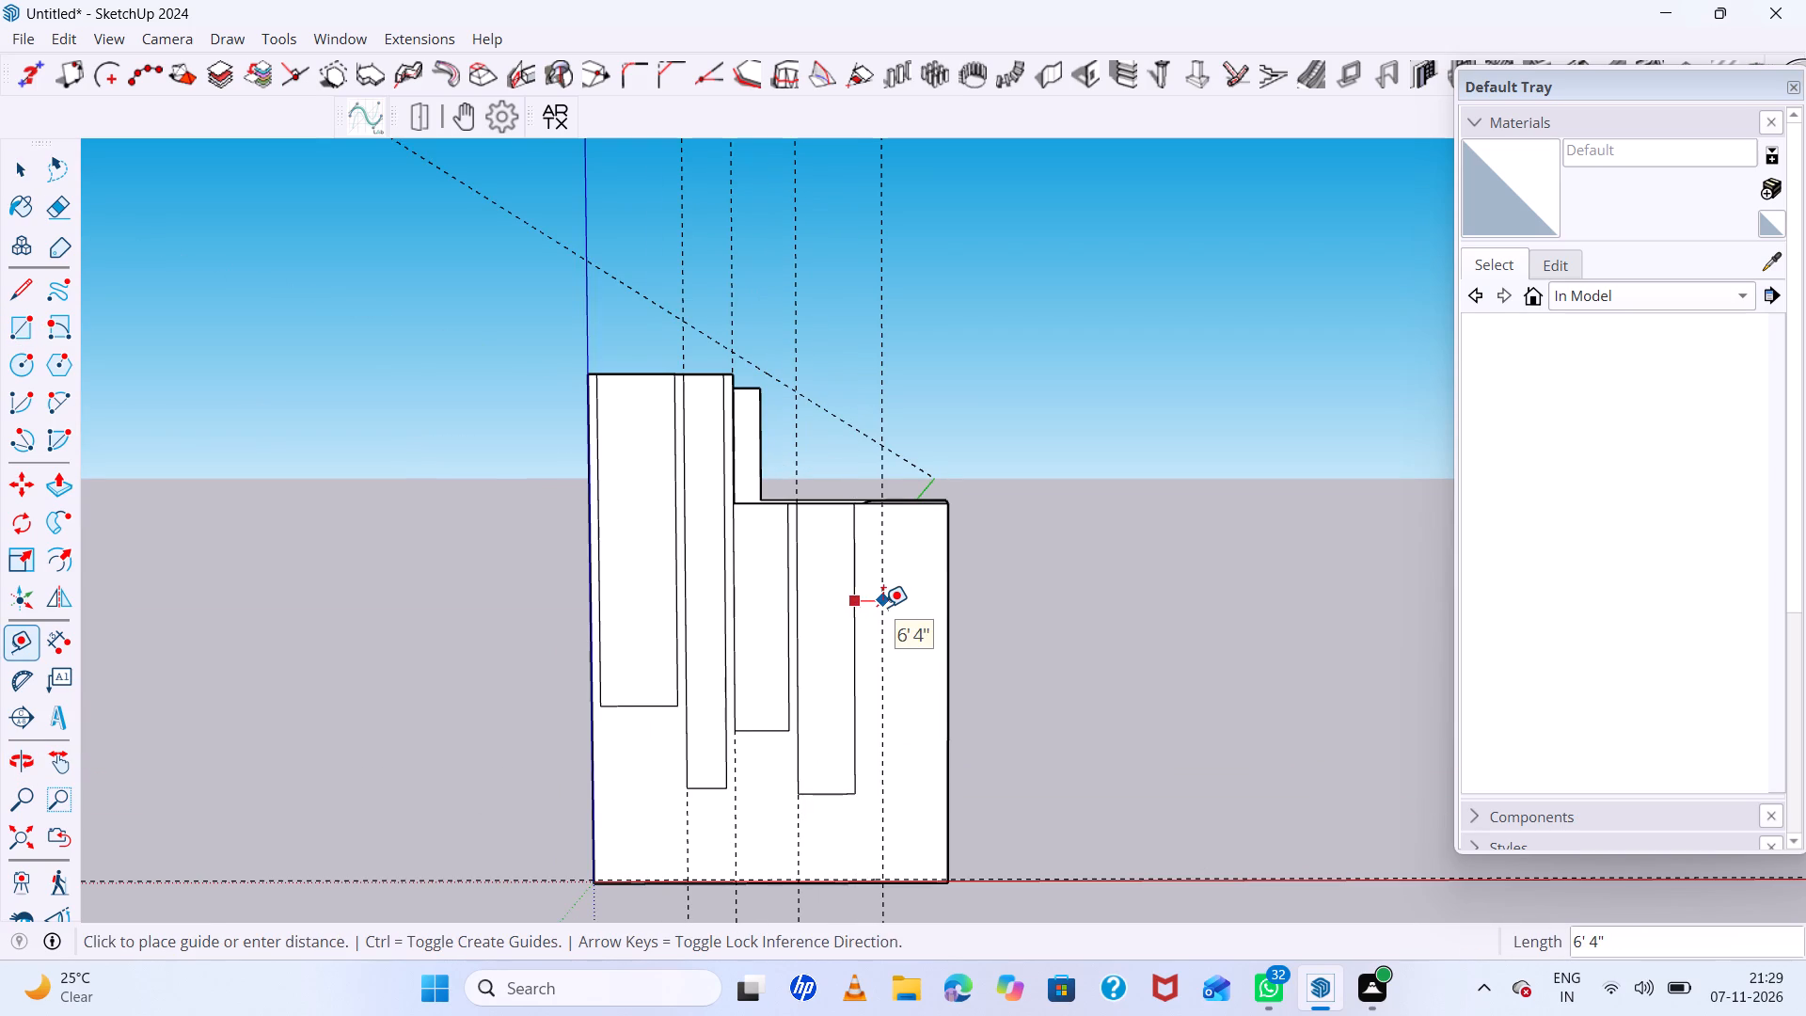
type("2'")
key("Return")
Place a guide on the thick end wall's top face, 9" outward from its inner edge.
scroll(886, 606, "up", 6)
middle_click_drag(894, 601, 718, 781)
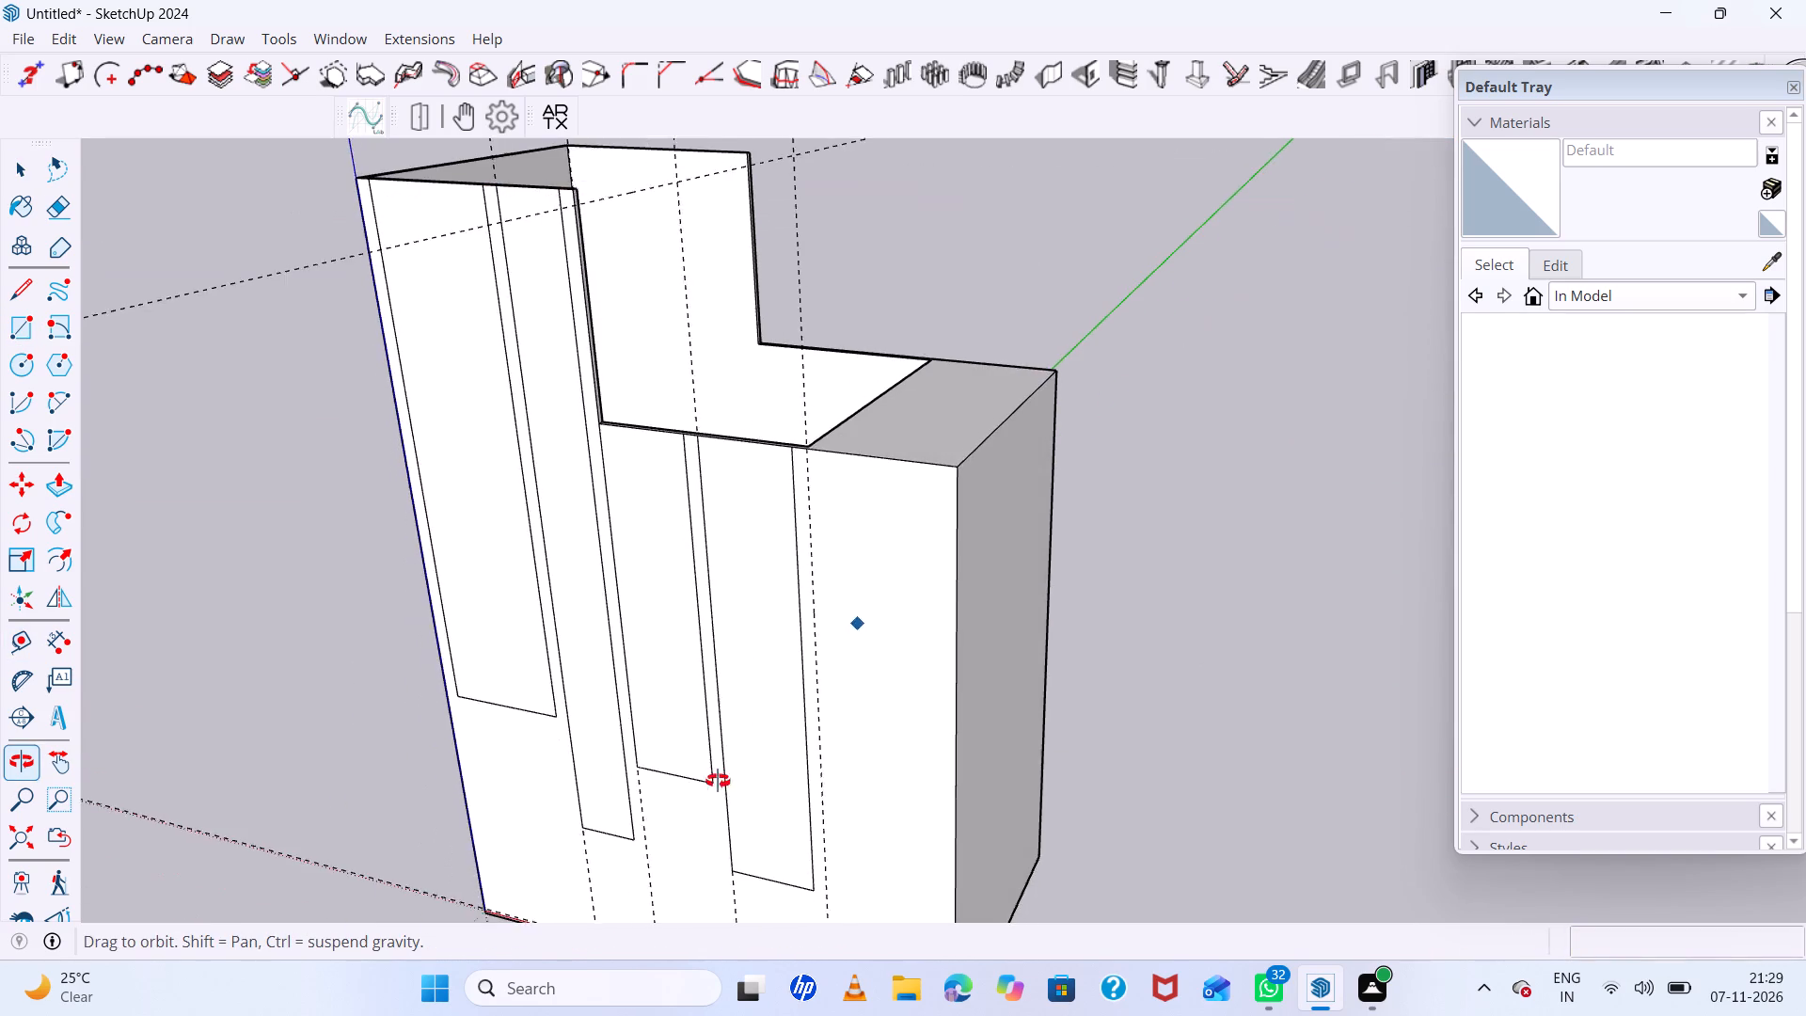
middle_click_drag(718, 781, 718, 782)
scroll(973, 542, "up", 2)
key("space")
left_click(1010, 533)
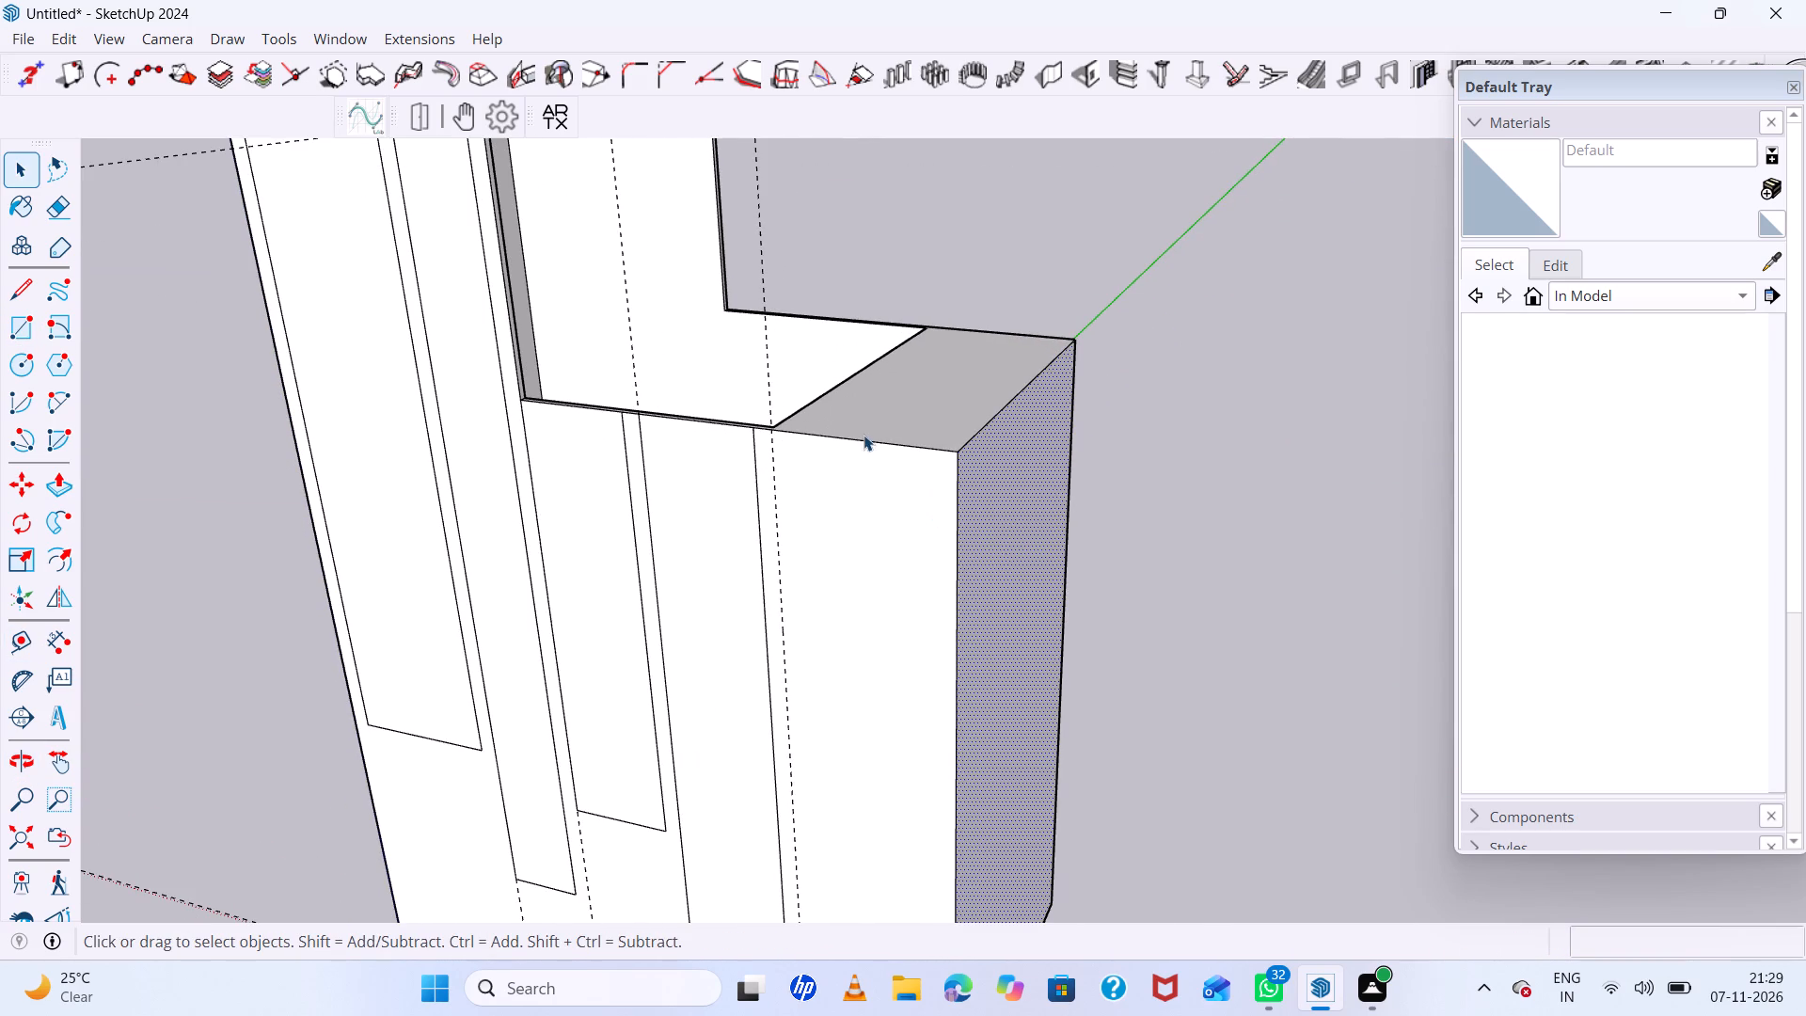
middle_click_drag(863, 435, 974, 584)
key("t")
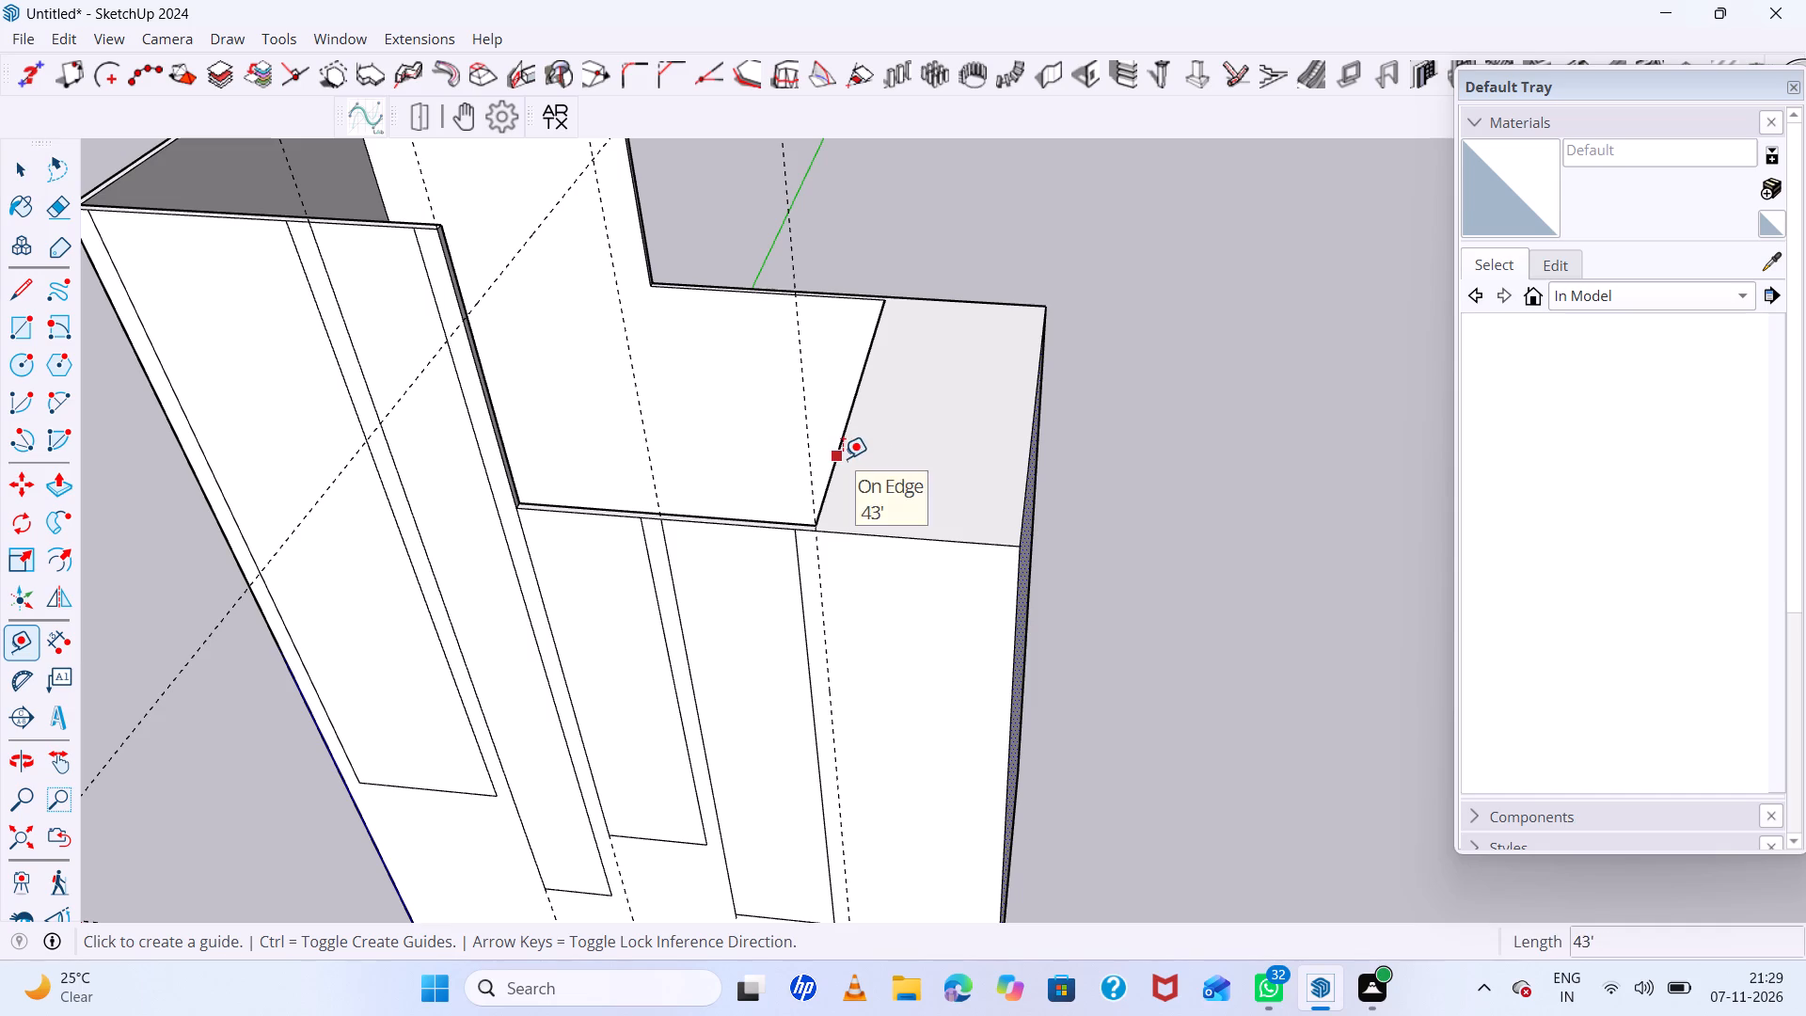
left_click(843, 458)
key("9")
key("Return")
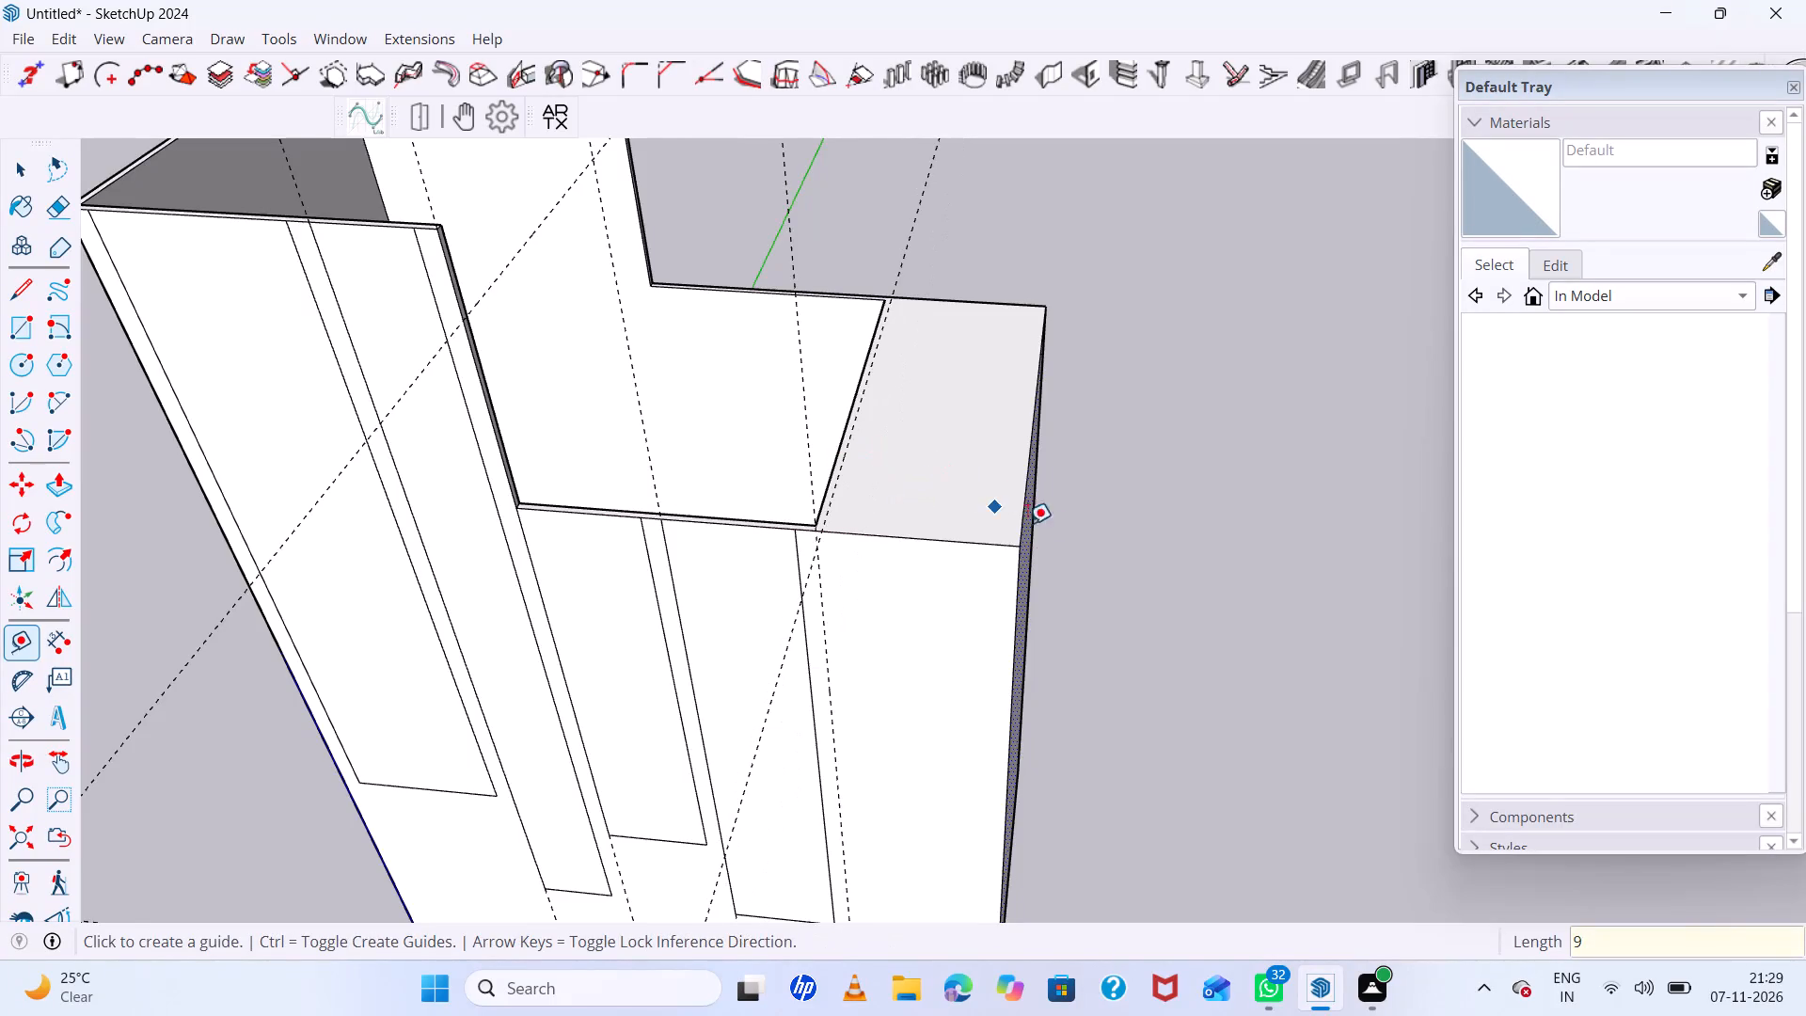
Push the lower section's outer end face inward about 18' 8" to the 9" wall guide.
middle_click_drag(1052, 536, 1016, 507)
key("space")
left_click(1014, 548)
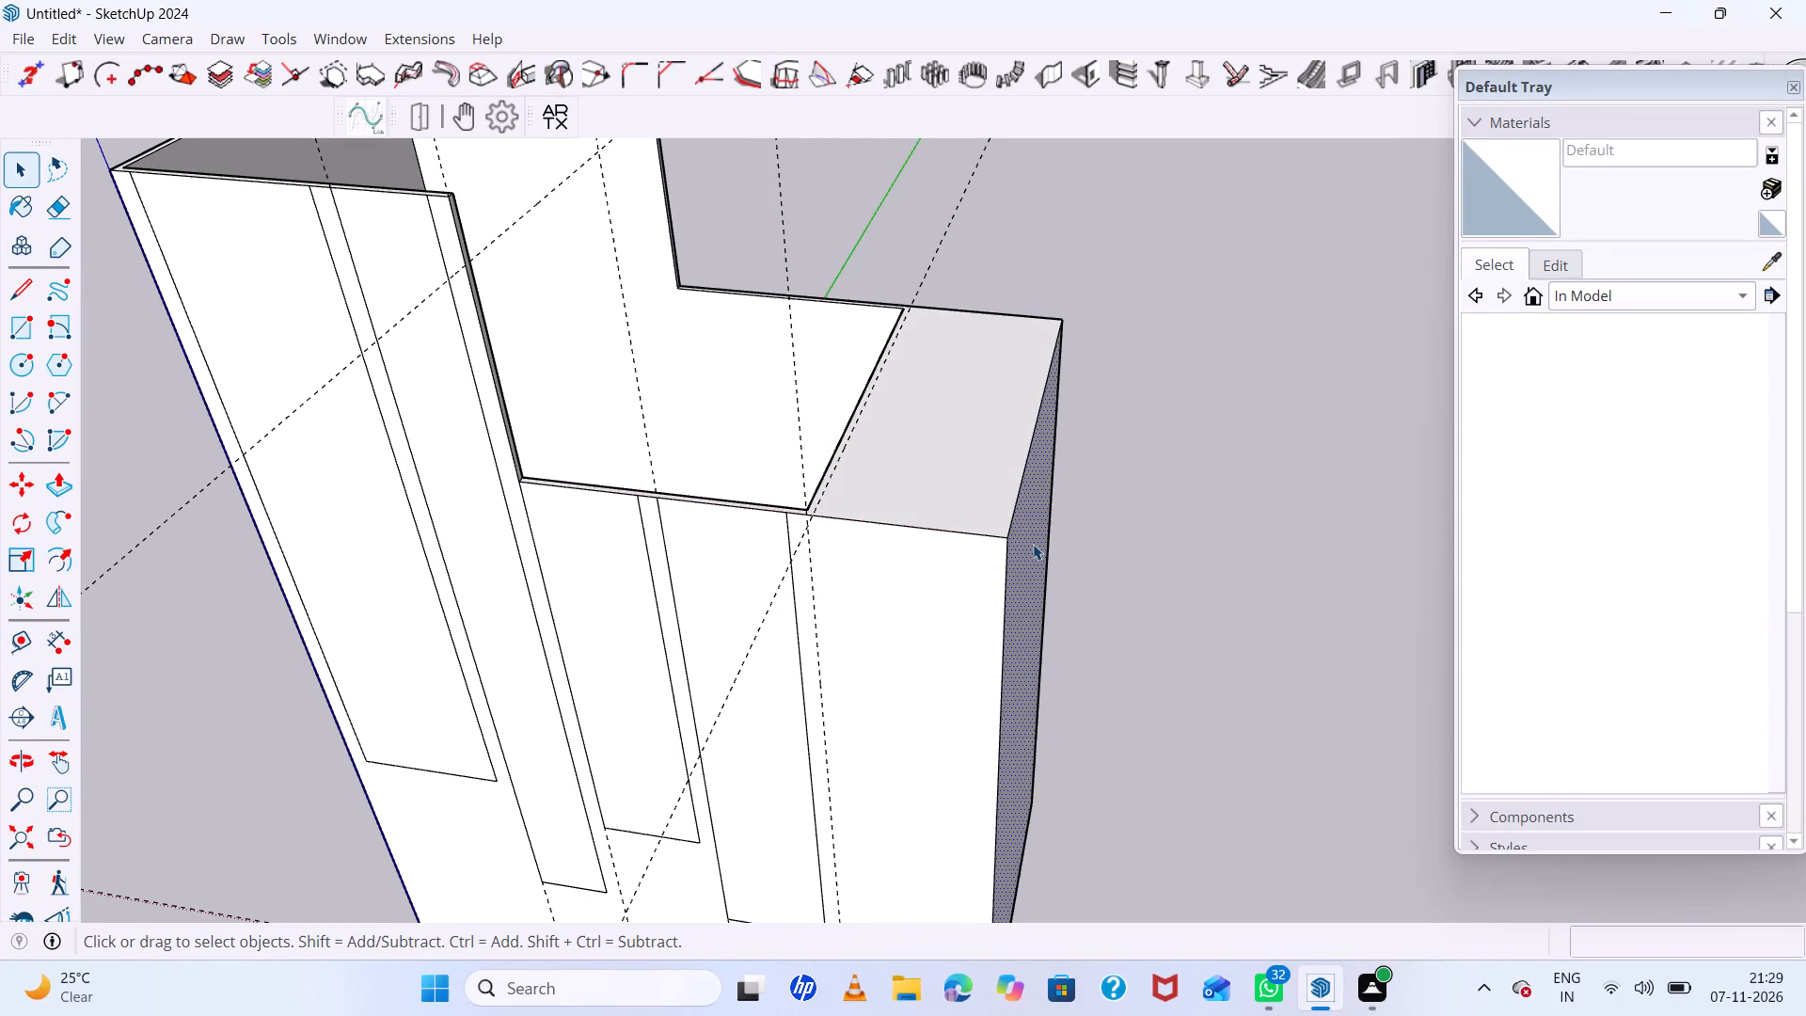
key("bracketleft")
left_click(1033, 540)
left_click(1034, 583)
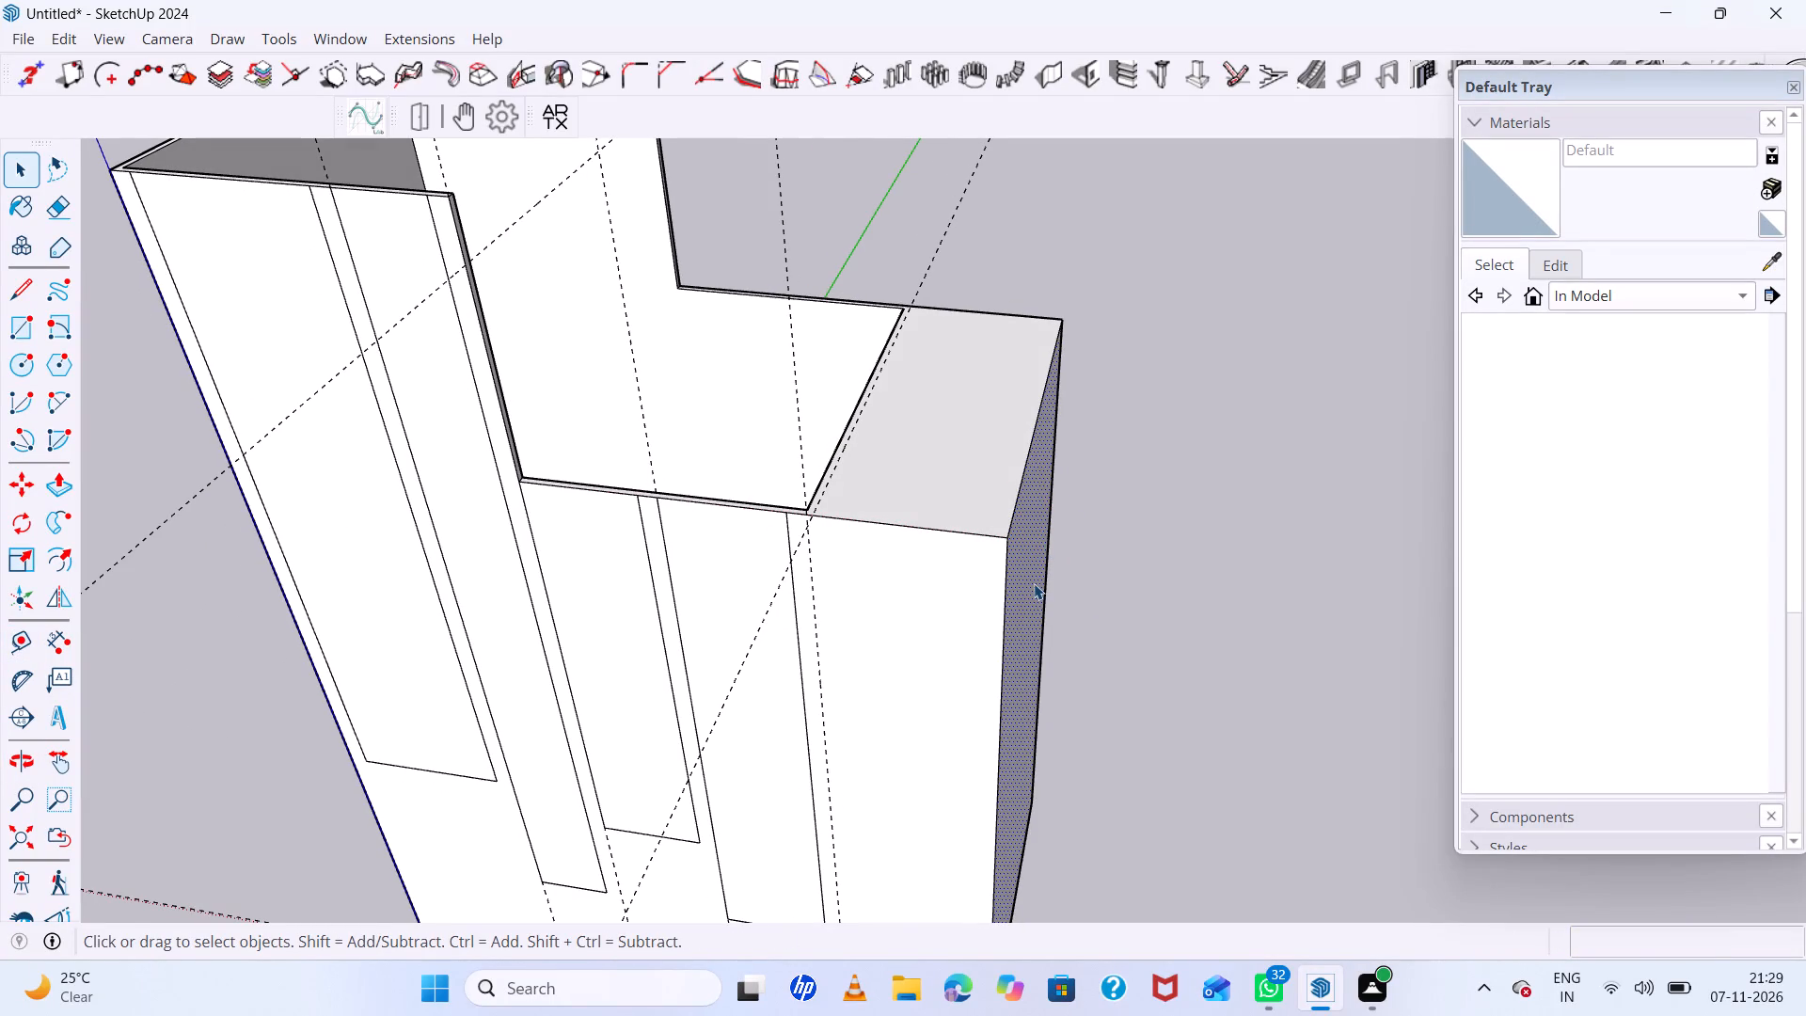
key("p")
left_click(1036, 580)
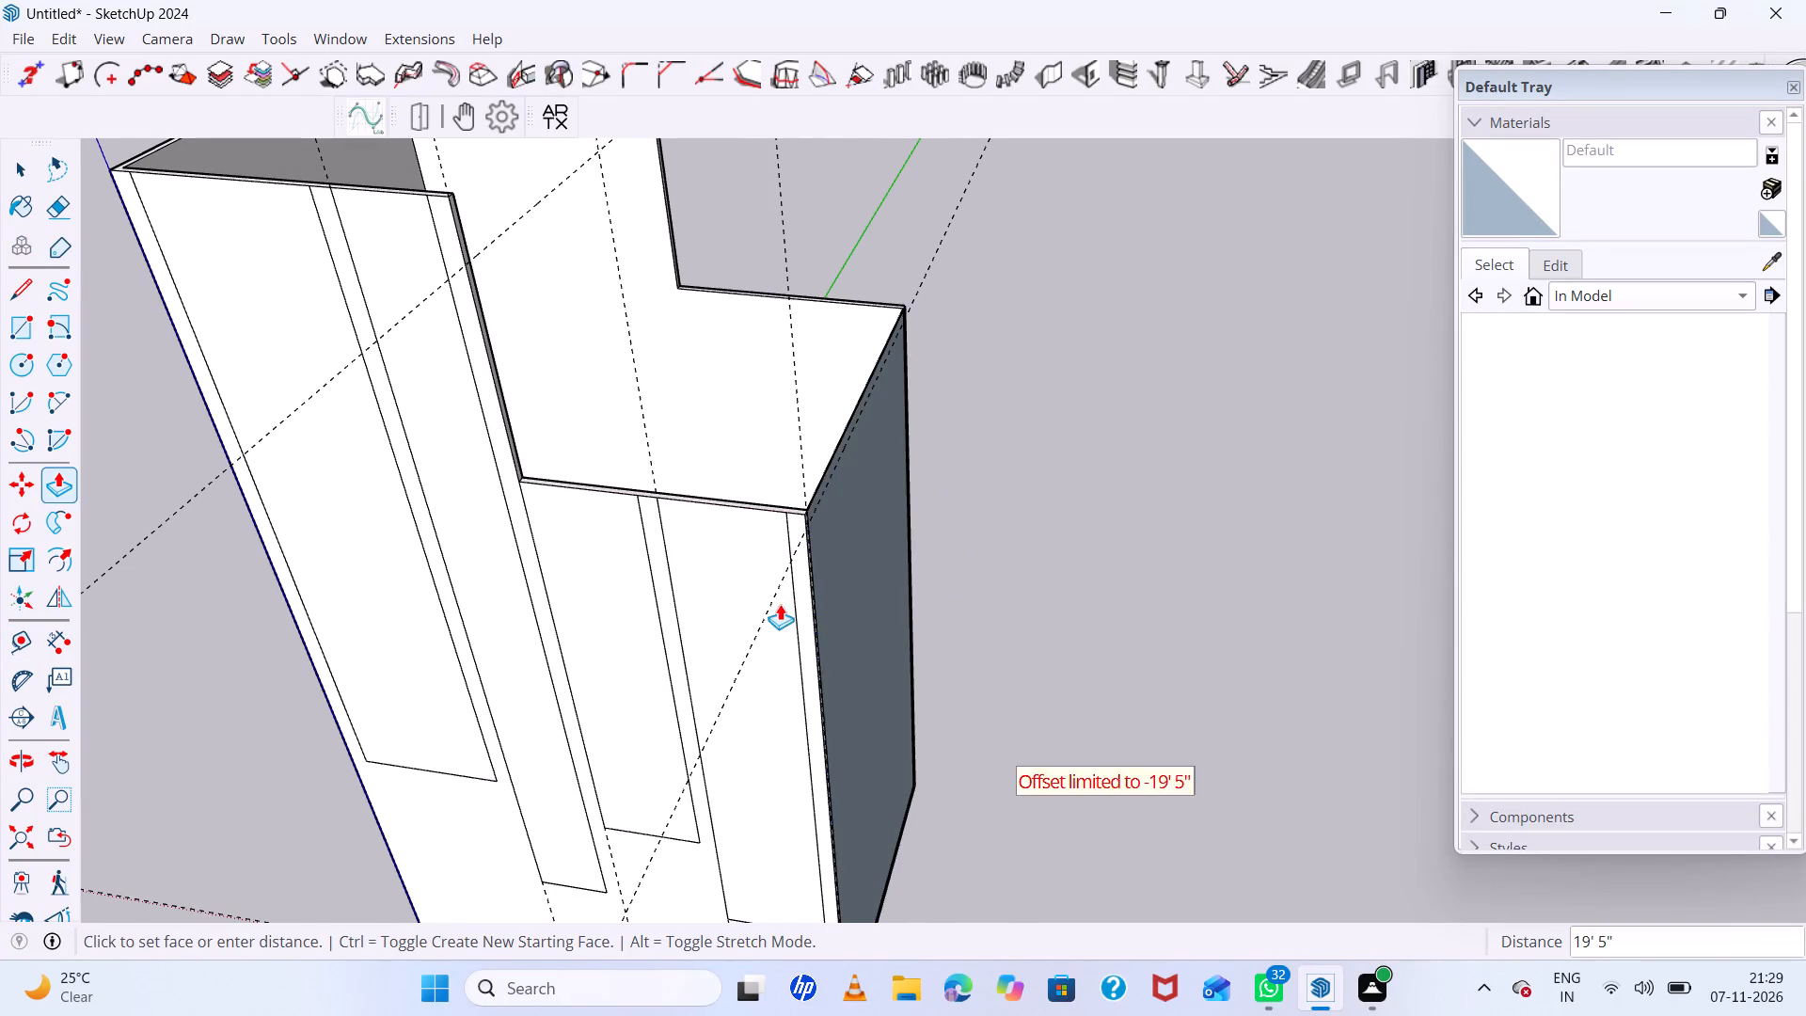
left_click(773, 601)
Draw a rectangle about 17' 6" by 40' 1" directly beneath the first front panel, reaching down to the horizontal base guide.
scroll(970, 564, "down", 6)
middle_click_drag(1031, 619, 1224, 329)
scroll(912, 500, "down", 12)
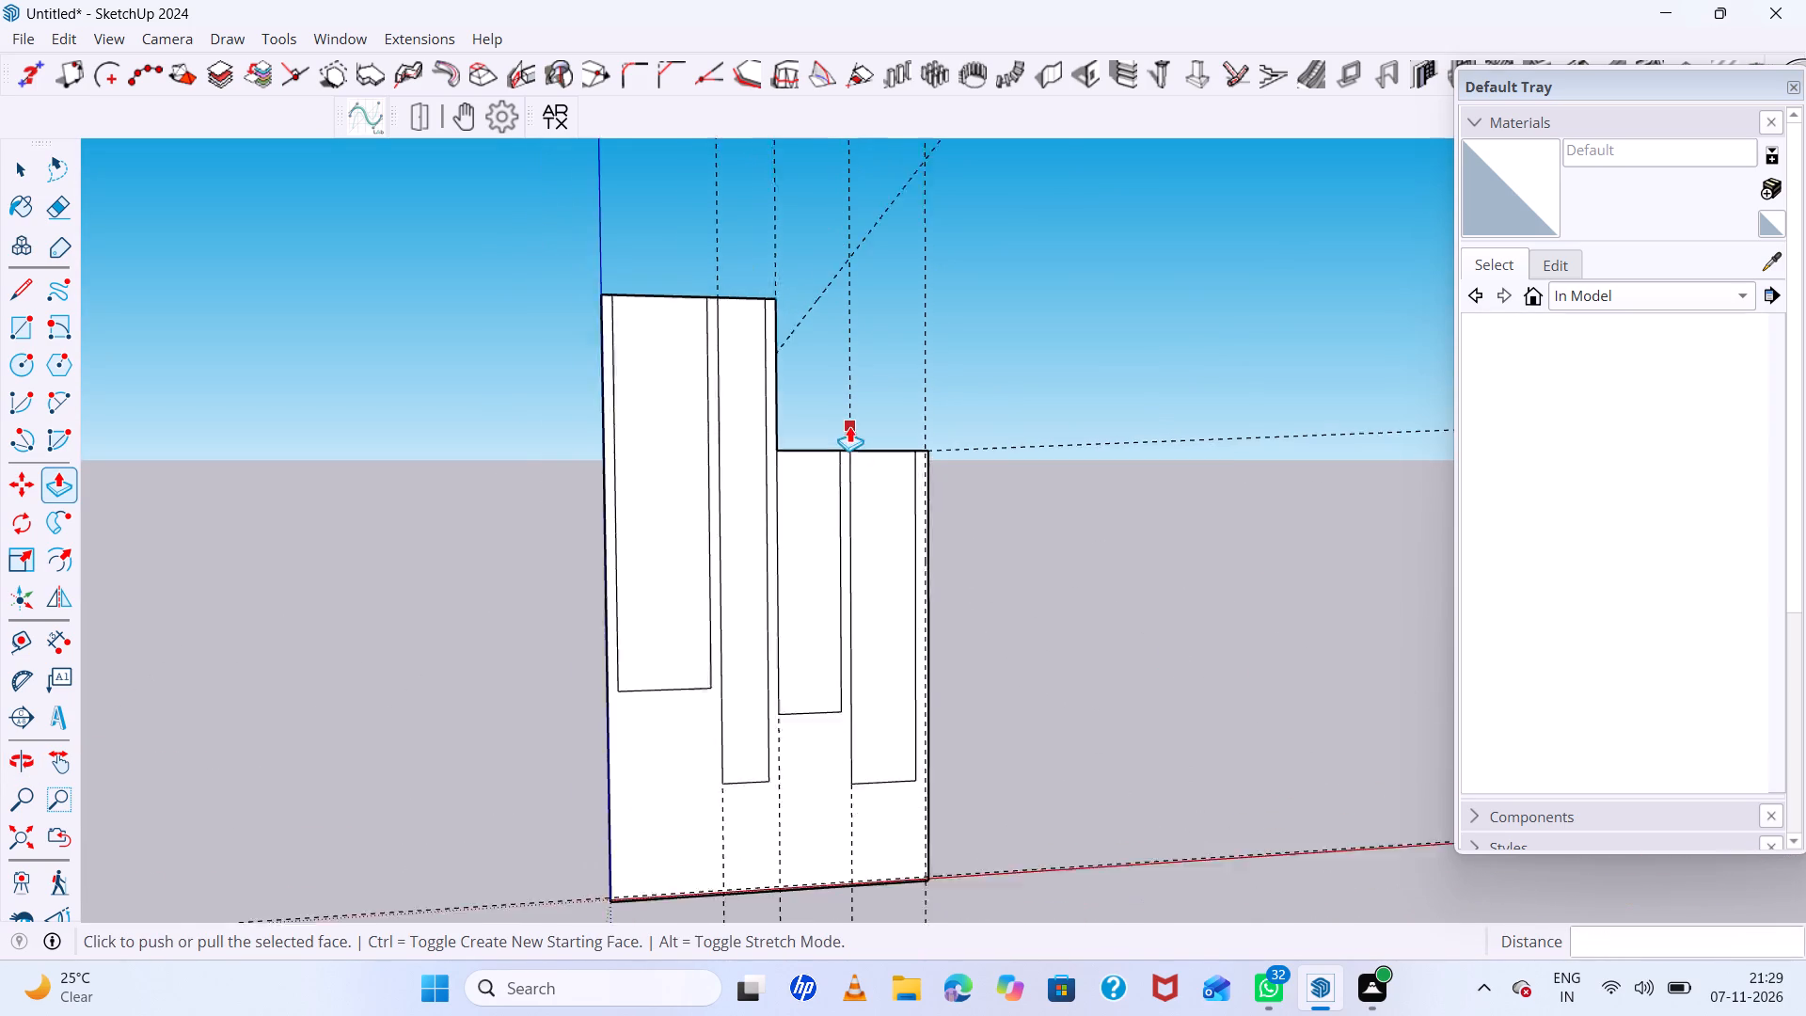
scroll(849, 426, "down", 2)
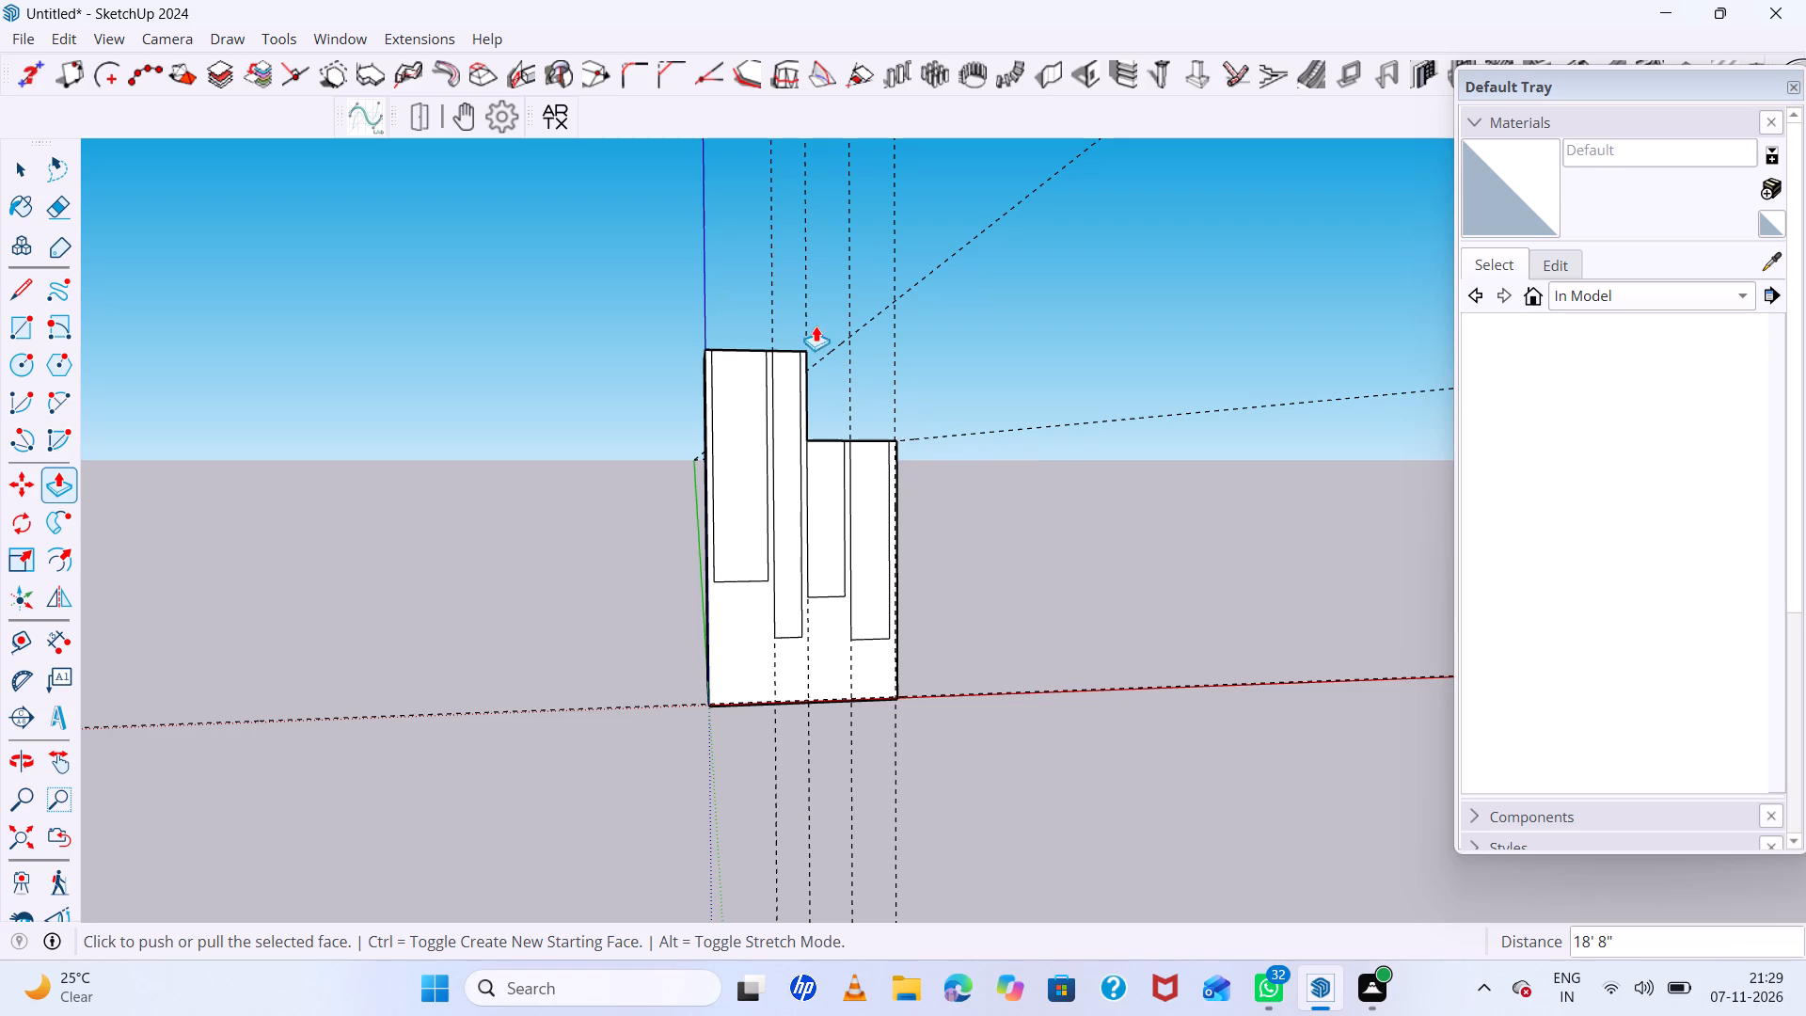
scroll(756, 748, "up", 7)
middle_click_drag(1028, 689, 930, 700)
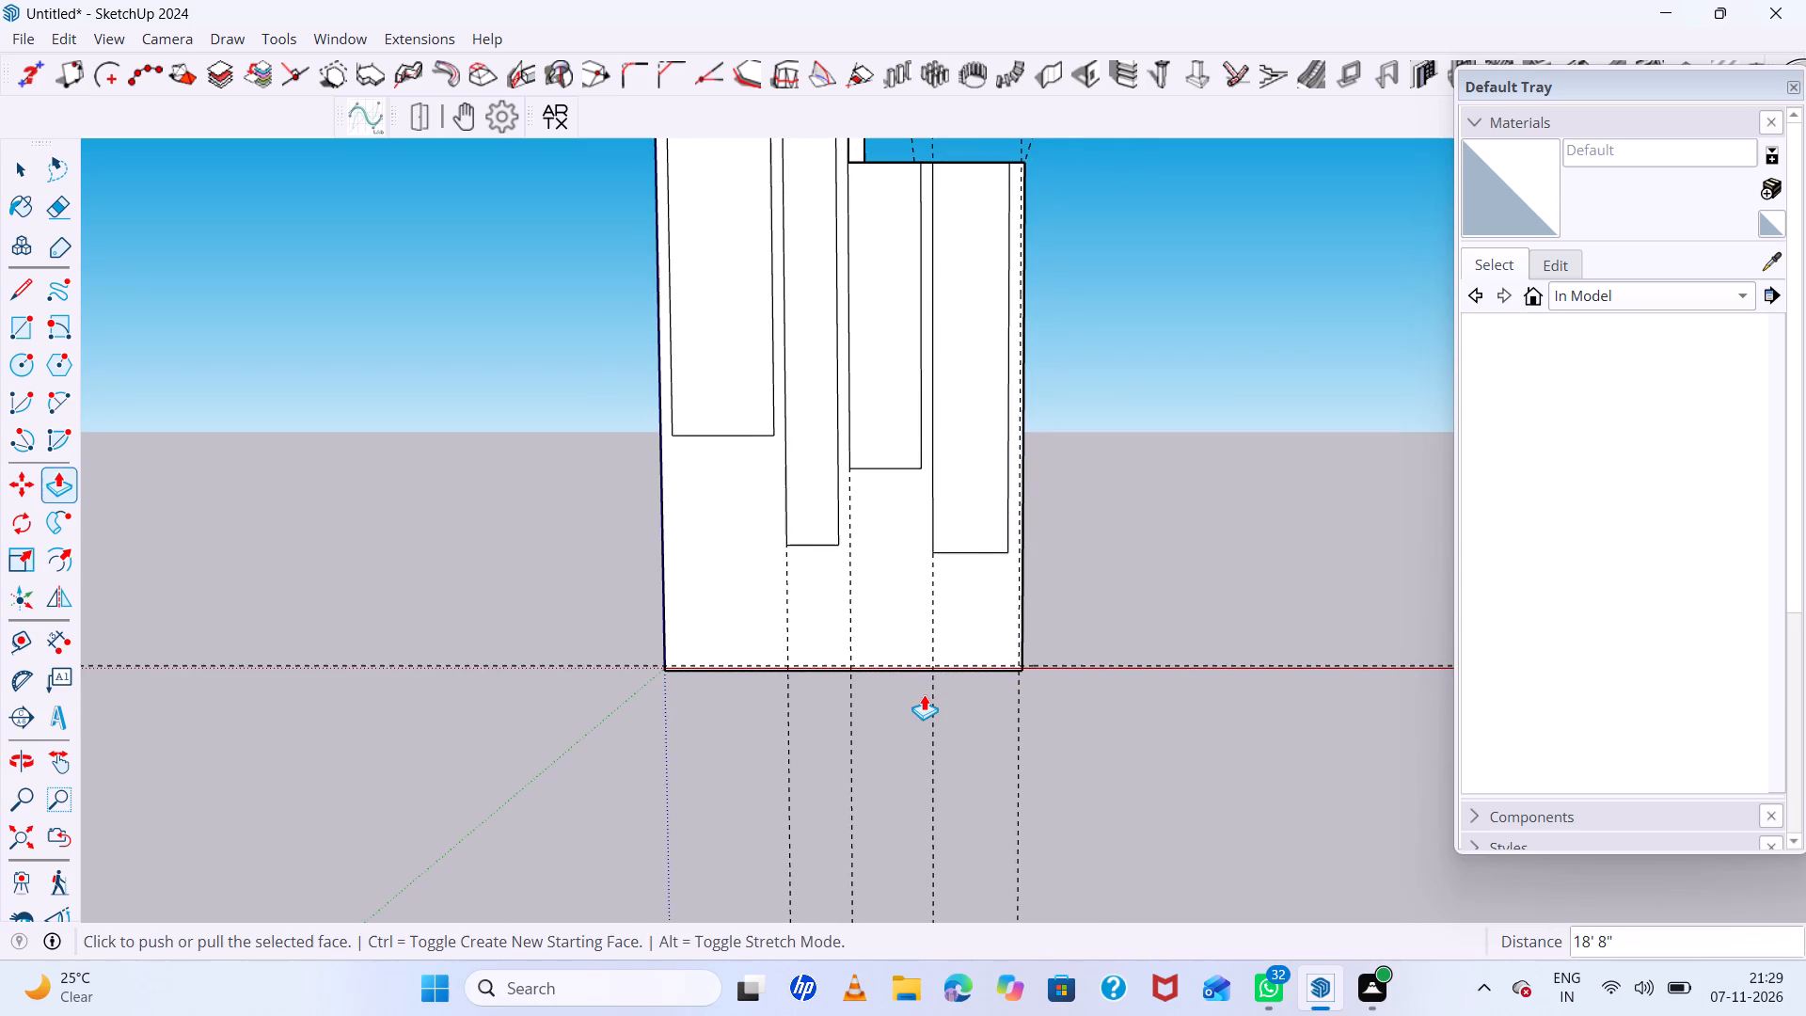
key("r")
scroll(683, 640, "up", 3)
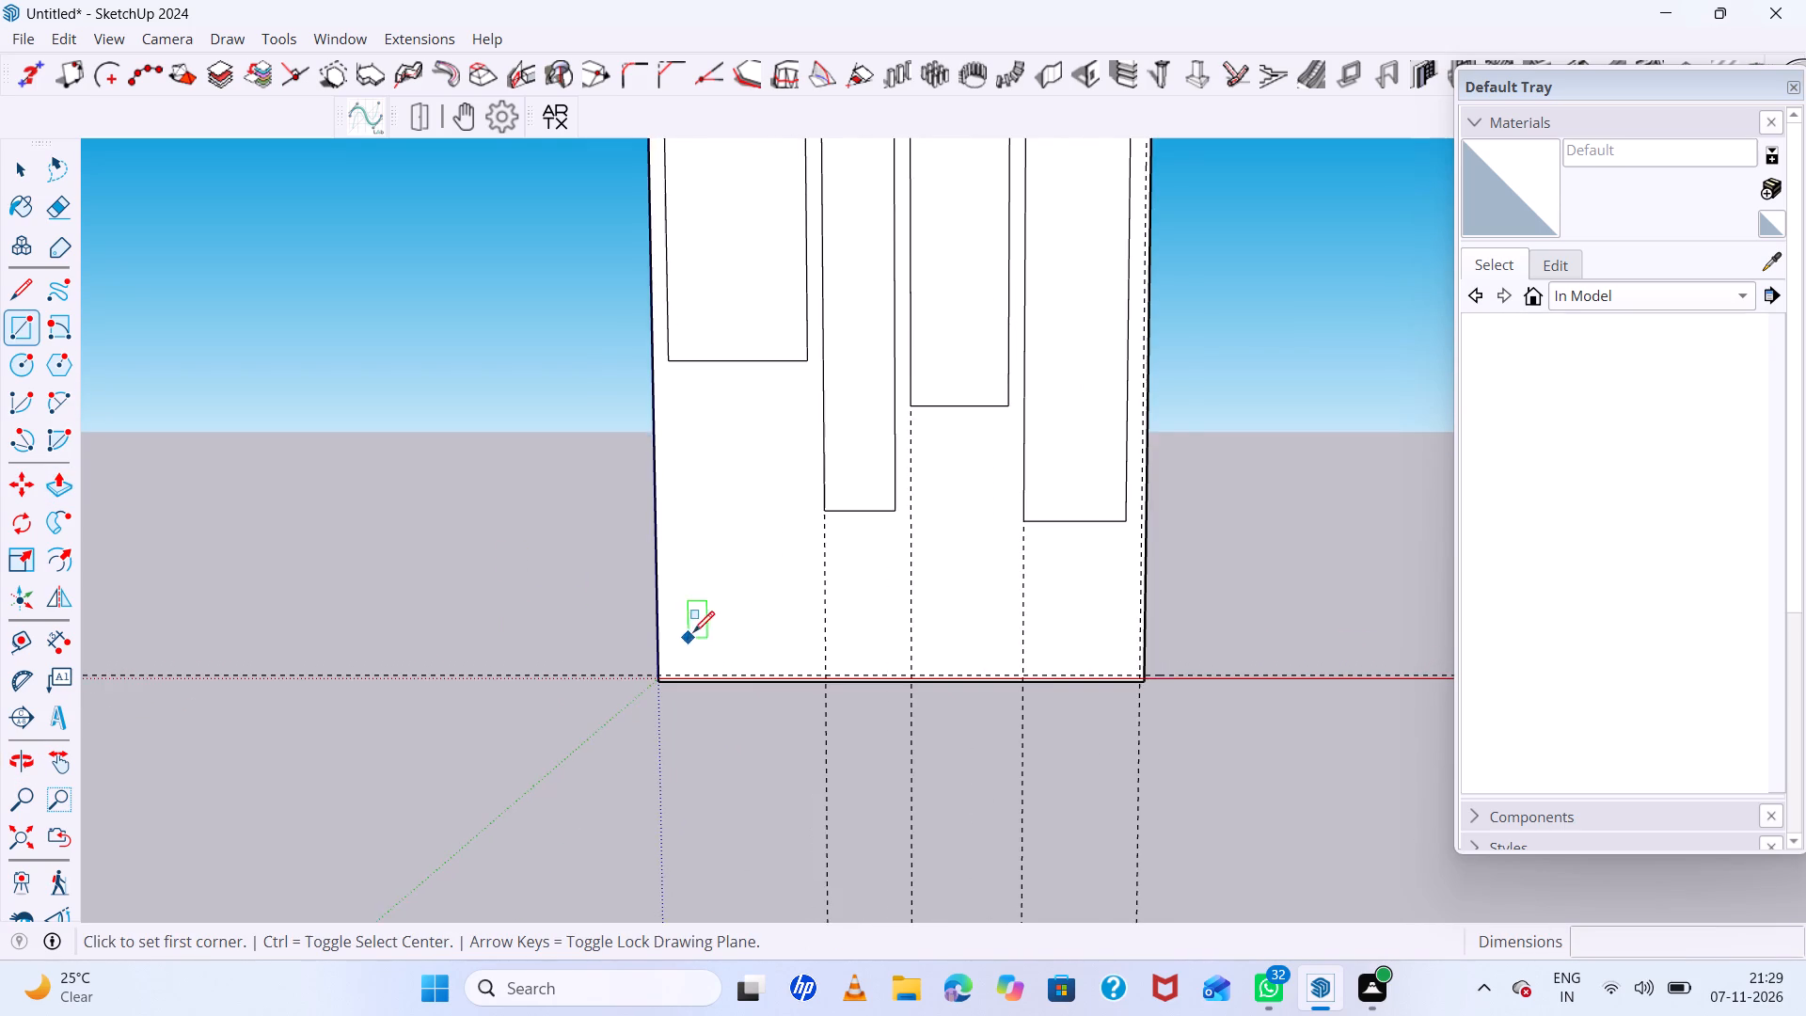
scroll(770, 696, "up", 1)
scroll(666, 679, "up", 6)
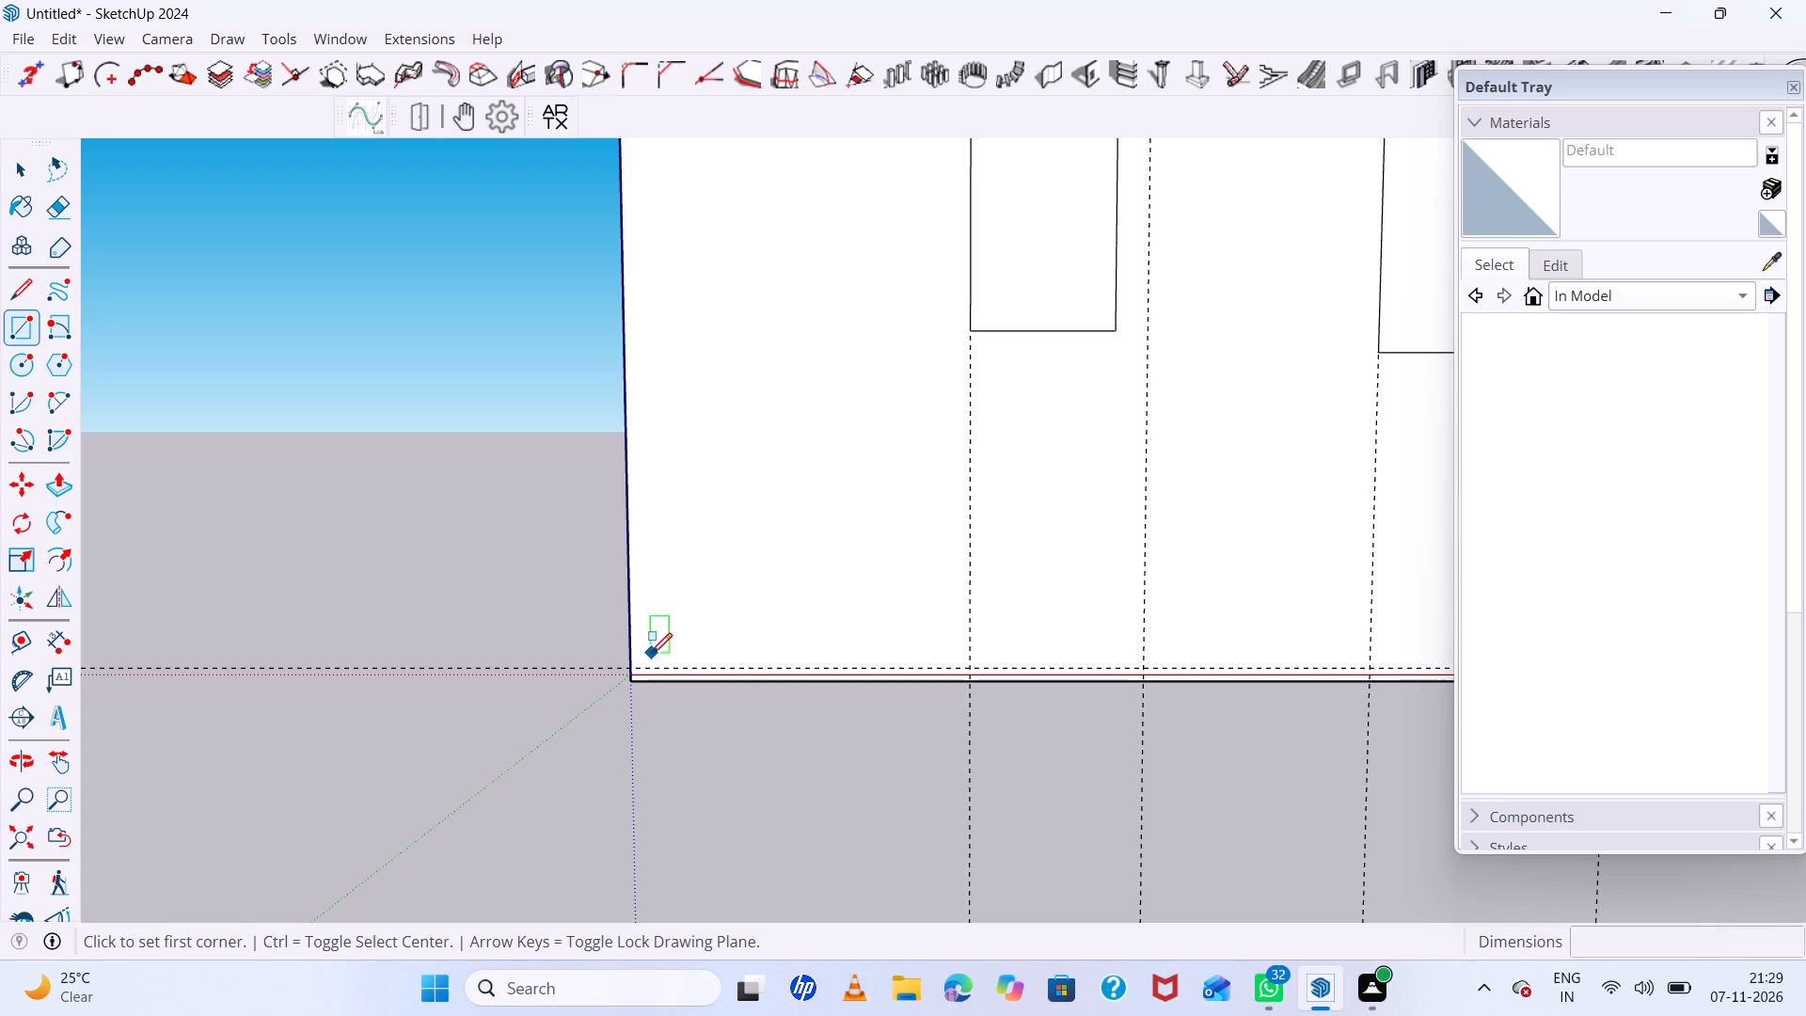
scroll(705, 591, "down", 14)
middle_click_drag(753, 593, 782, 683)
key("space")
scroll(701, 440, "up", 6)
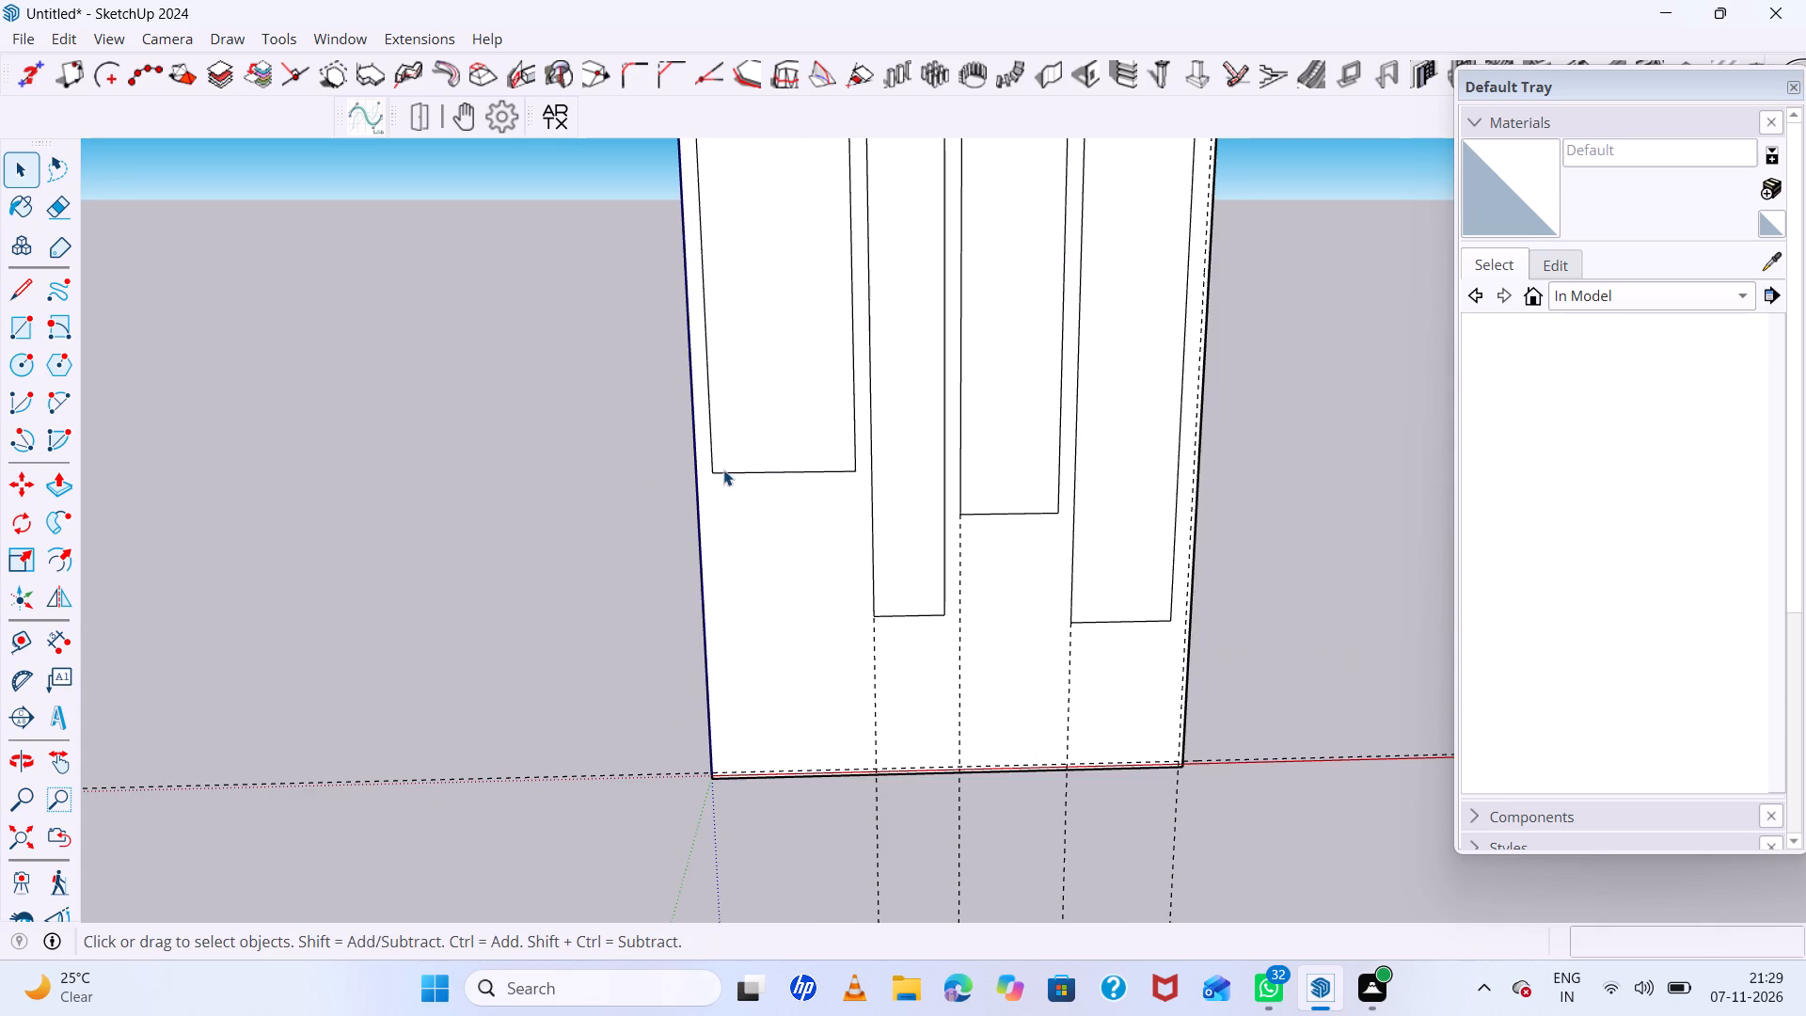
key("r")
left_click(714, 477)
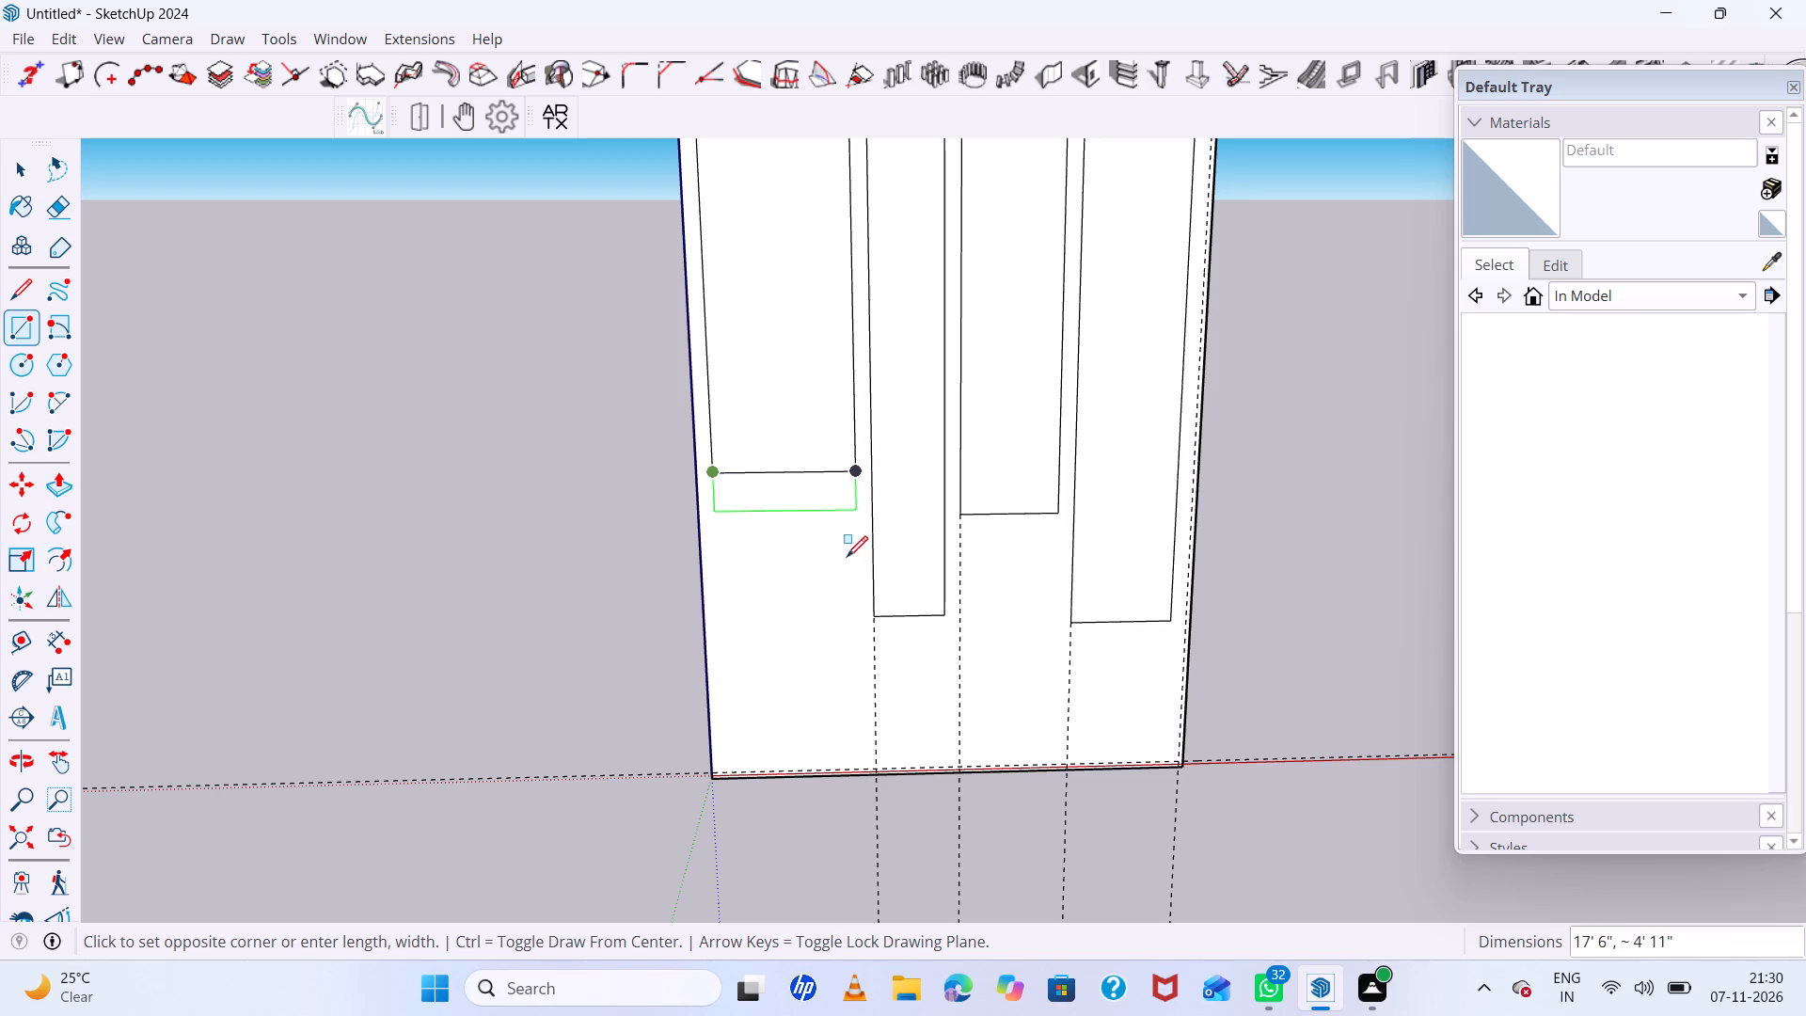
left_click(863, 772)
Draw a rectangle about 9' 1" by 21' 2" directly beneath the second, narrower front panel, reaching the base guide.
scroll(880, 615, "up", 6)
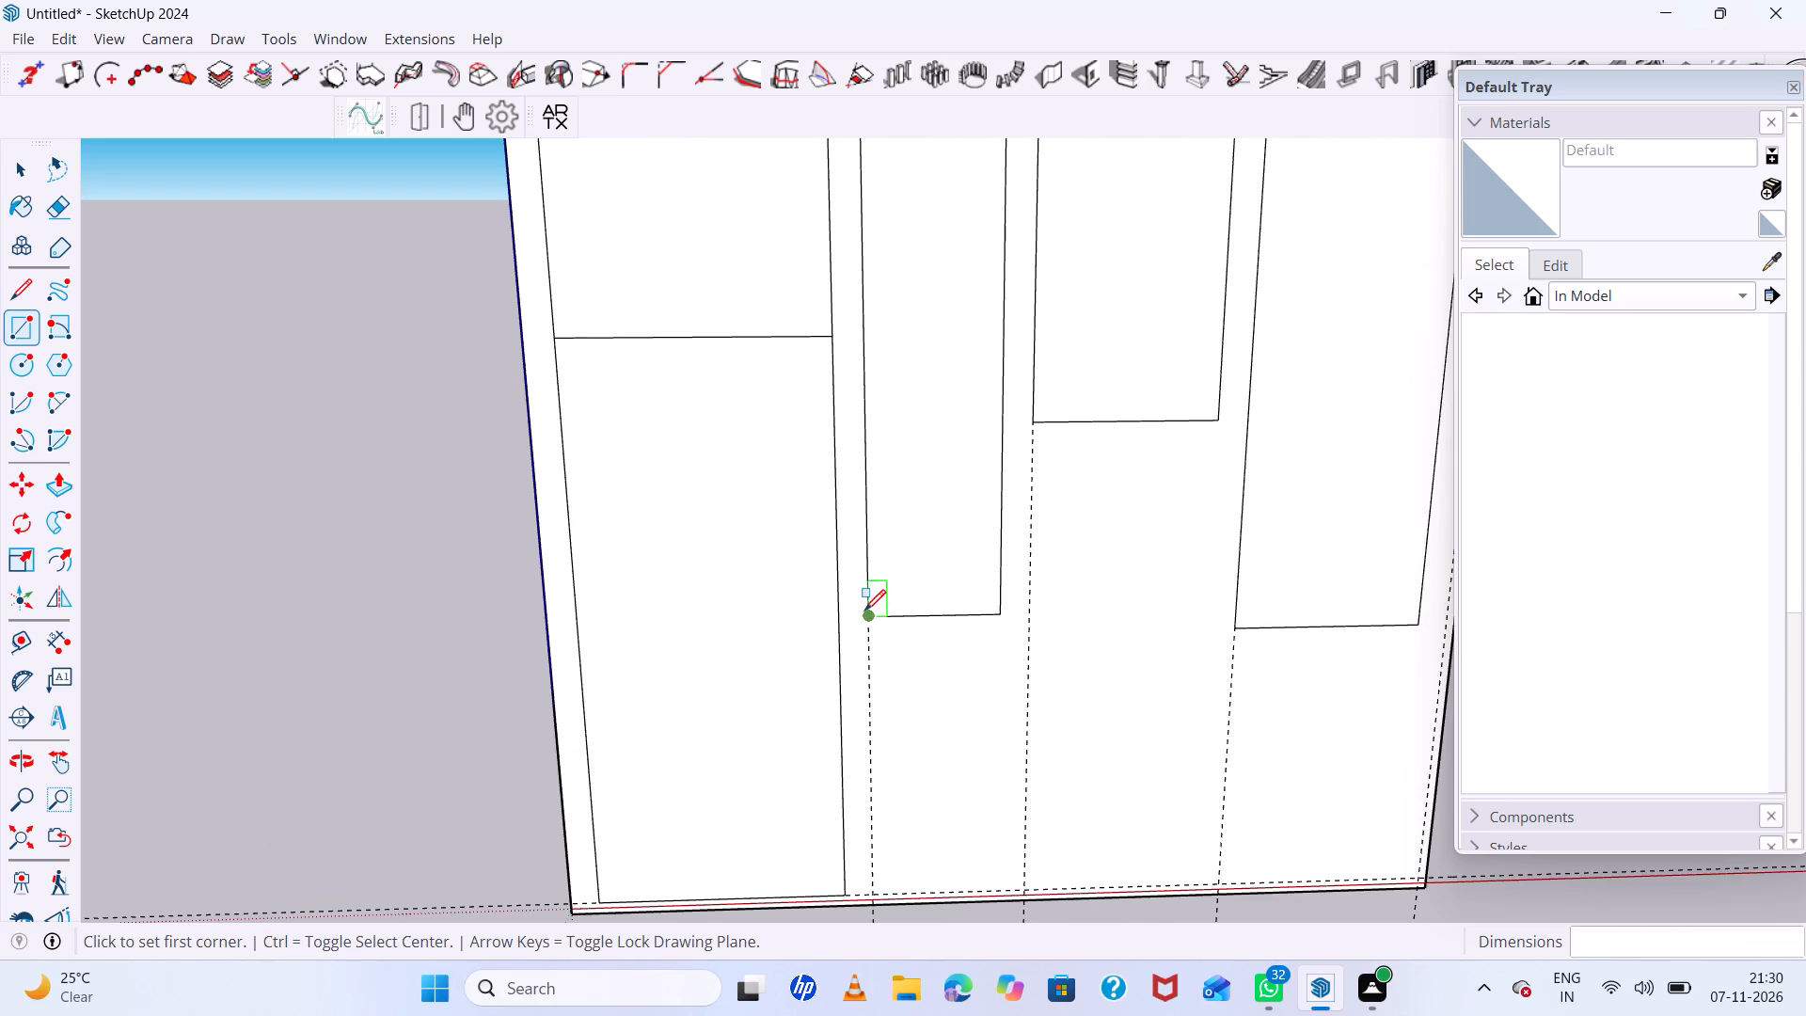
left_click(864, 612)
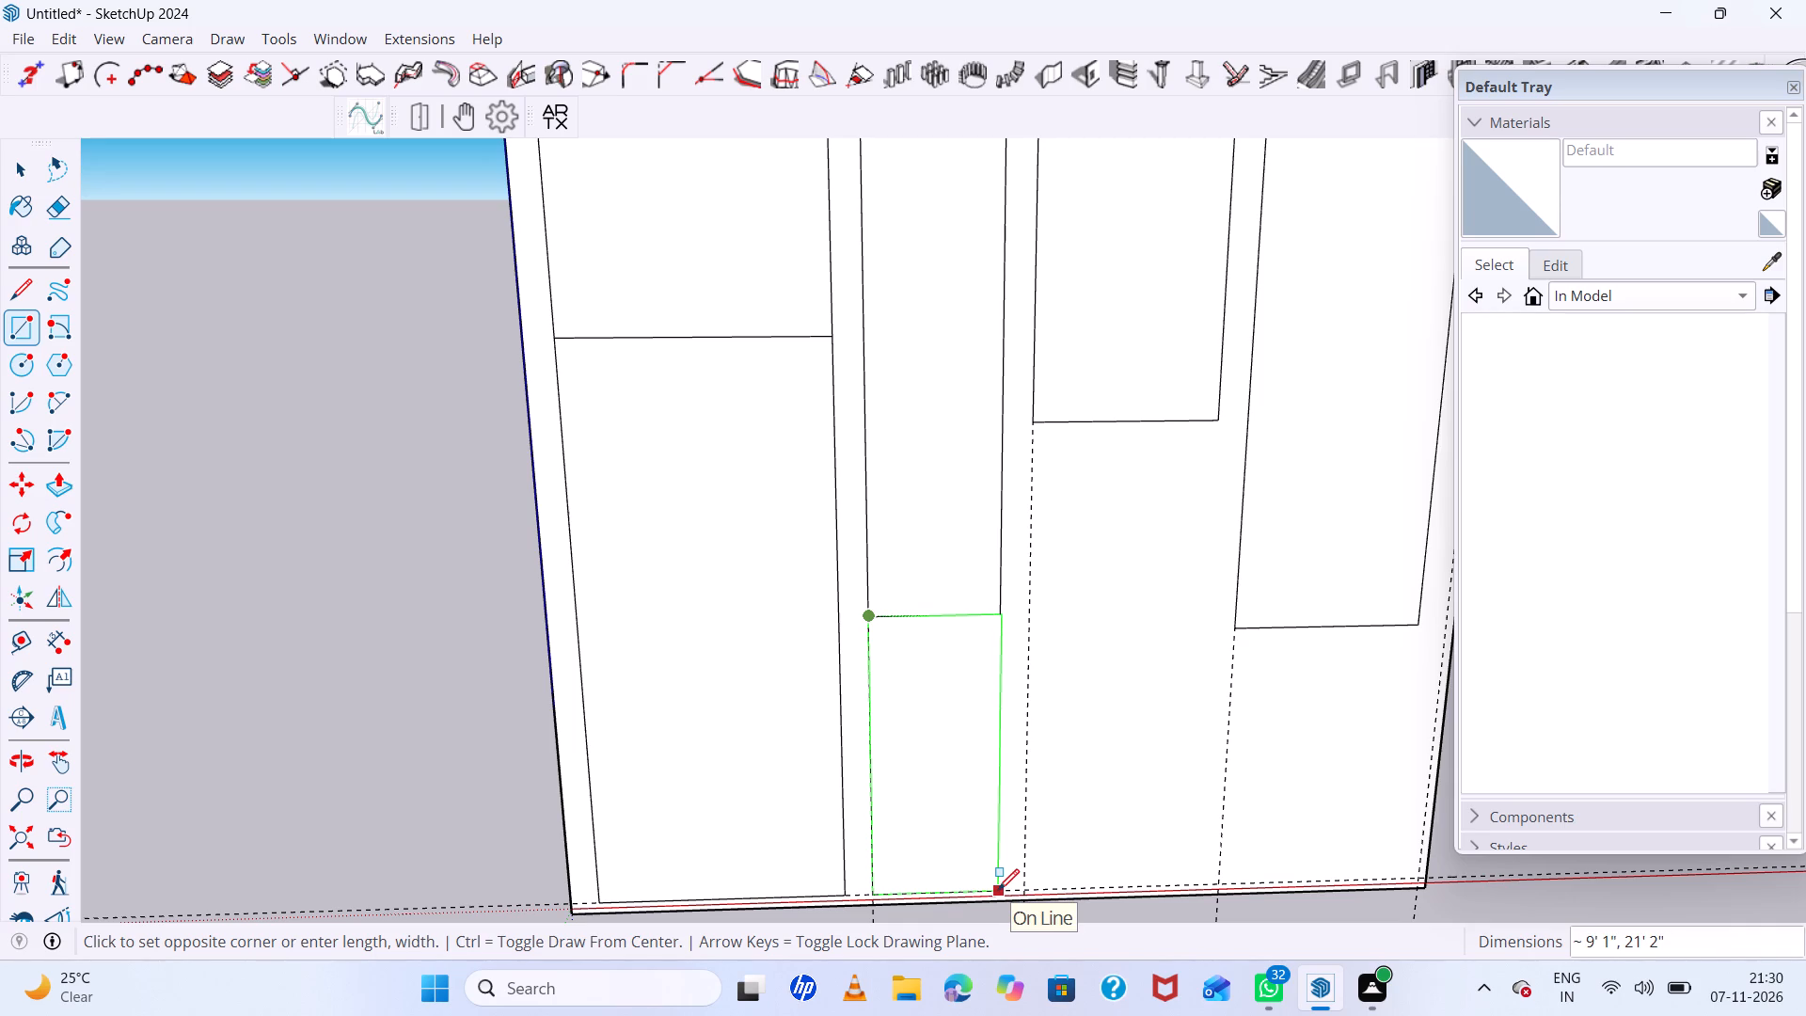
left_click(998, 890)
Draw a rectangle about 12' 4" by 34' 5" directly beneath the third front panel, reaching down to the base guide.
scroll(1012, 780, "down", 7)
scroll(1028, 646, "up", 7)
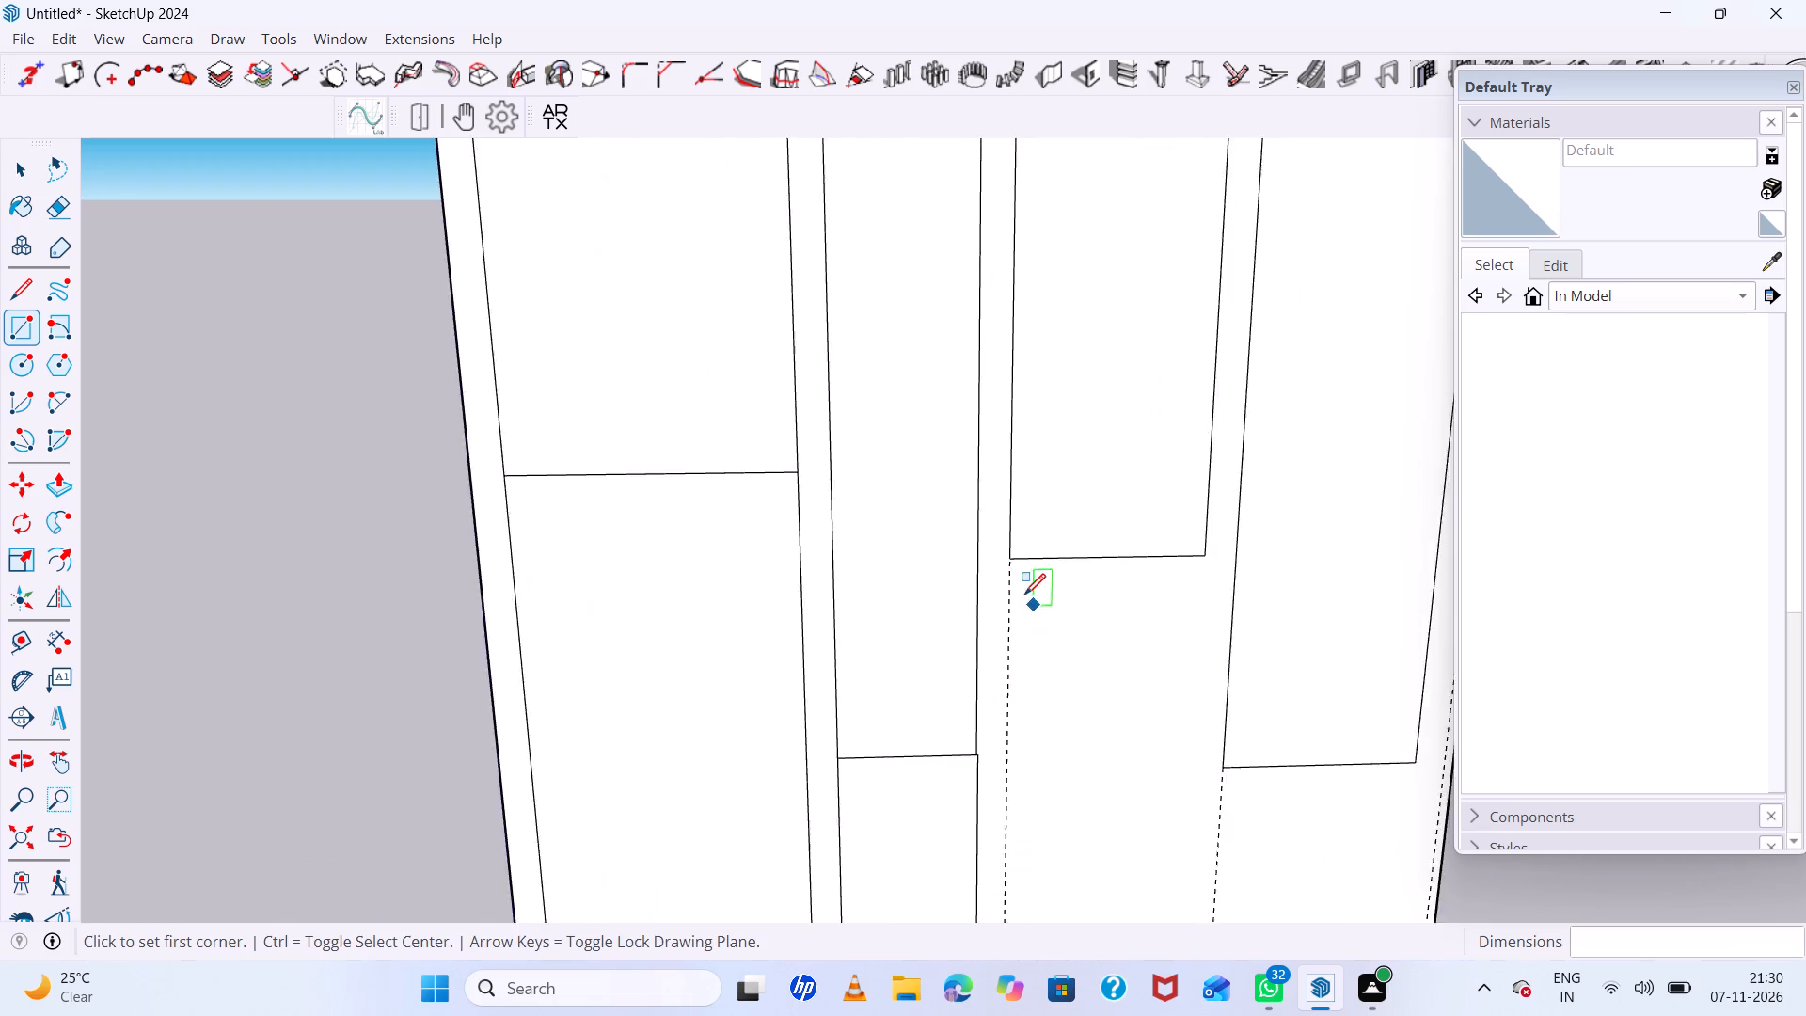
scroll(1024, 595, "up", 1)
scroll(993, 580, "down", 14)
scroll(984, 574, "up", 6)
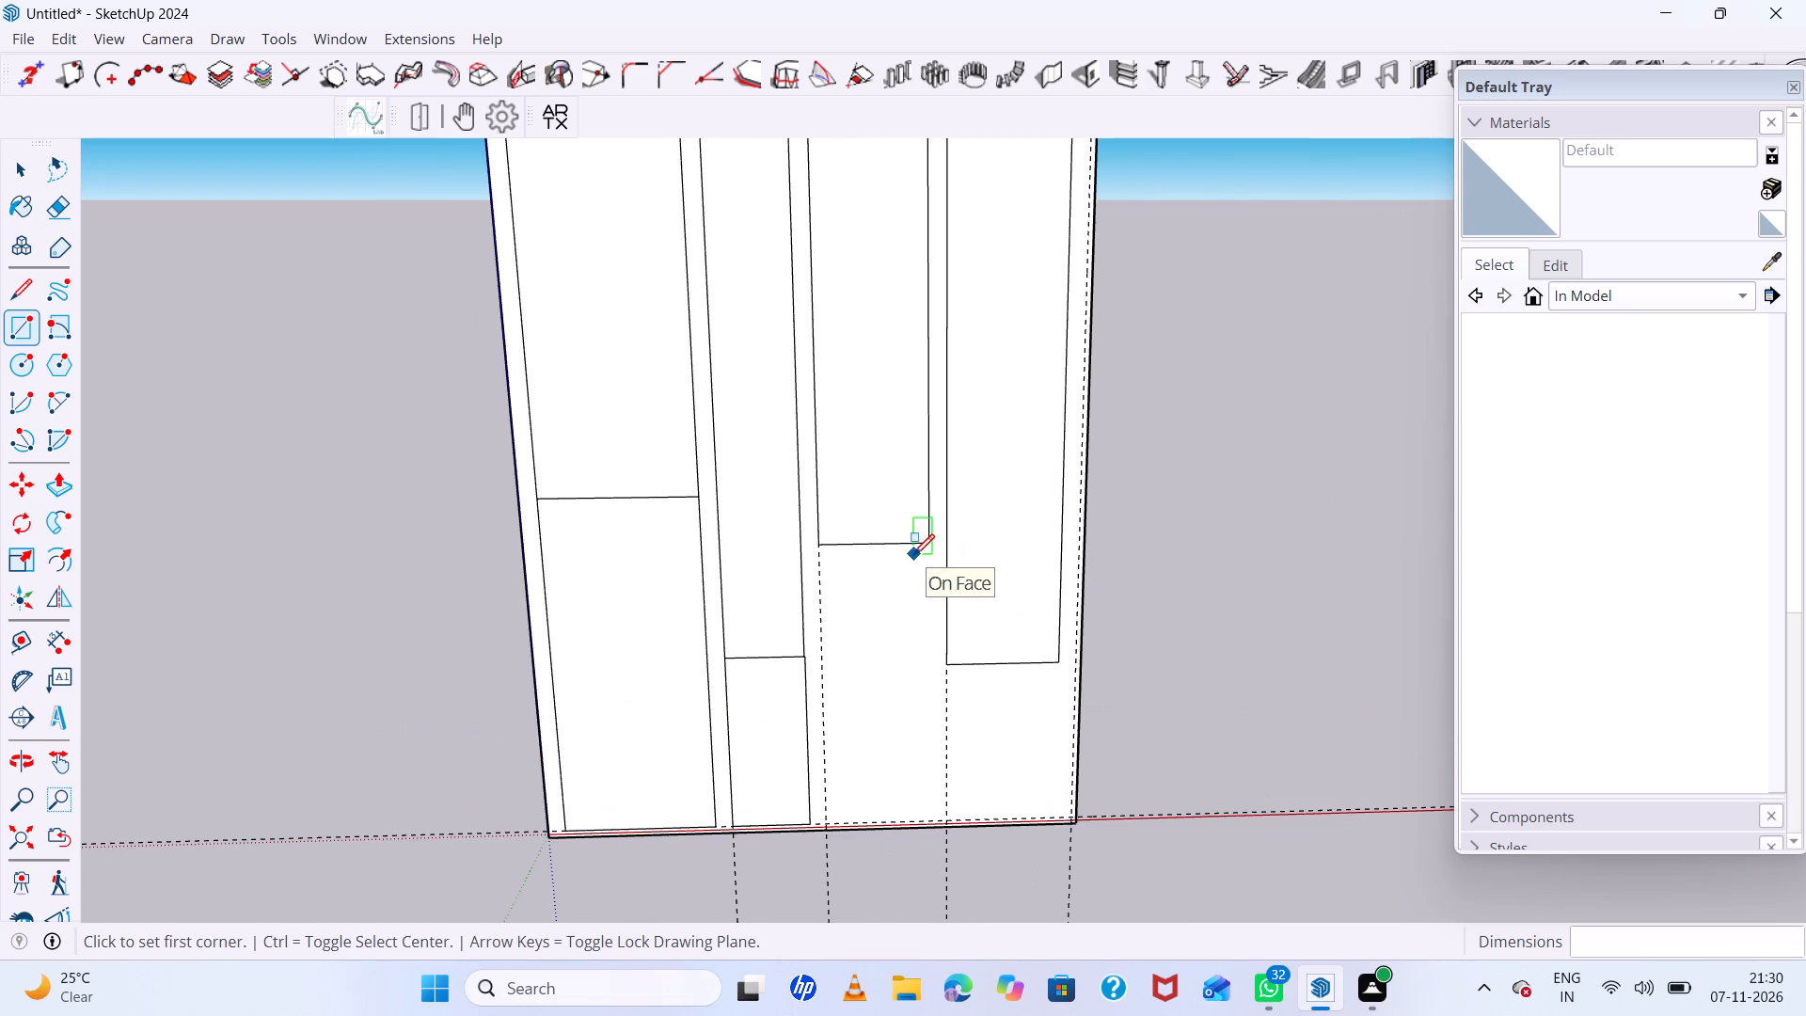
scroll(918, 560, "up", 5)
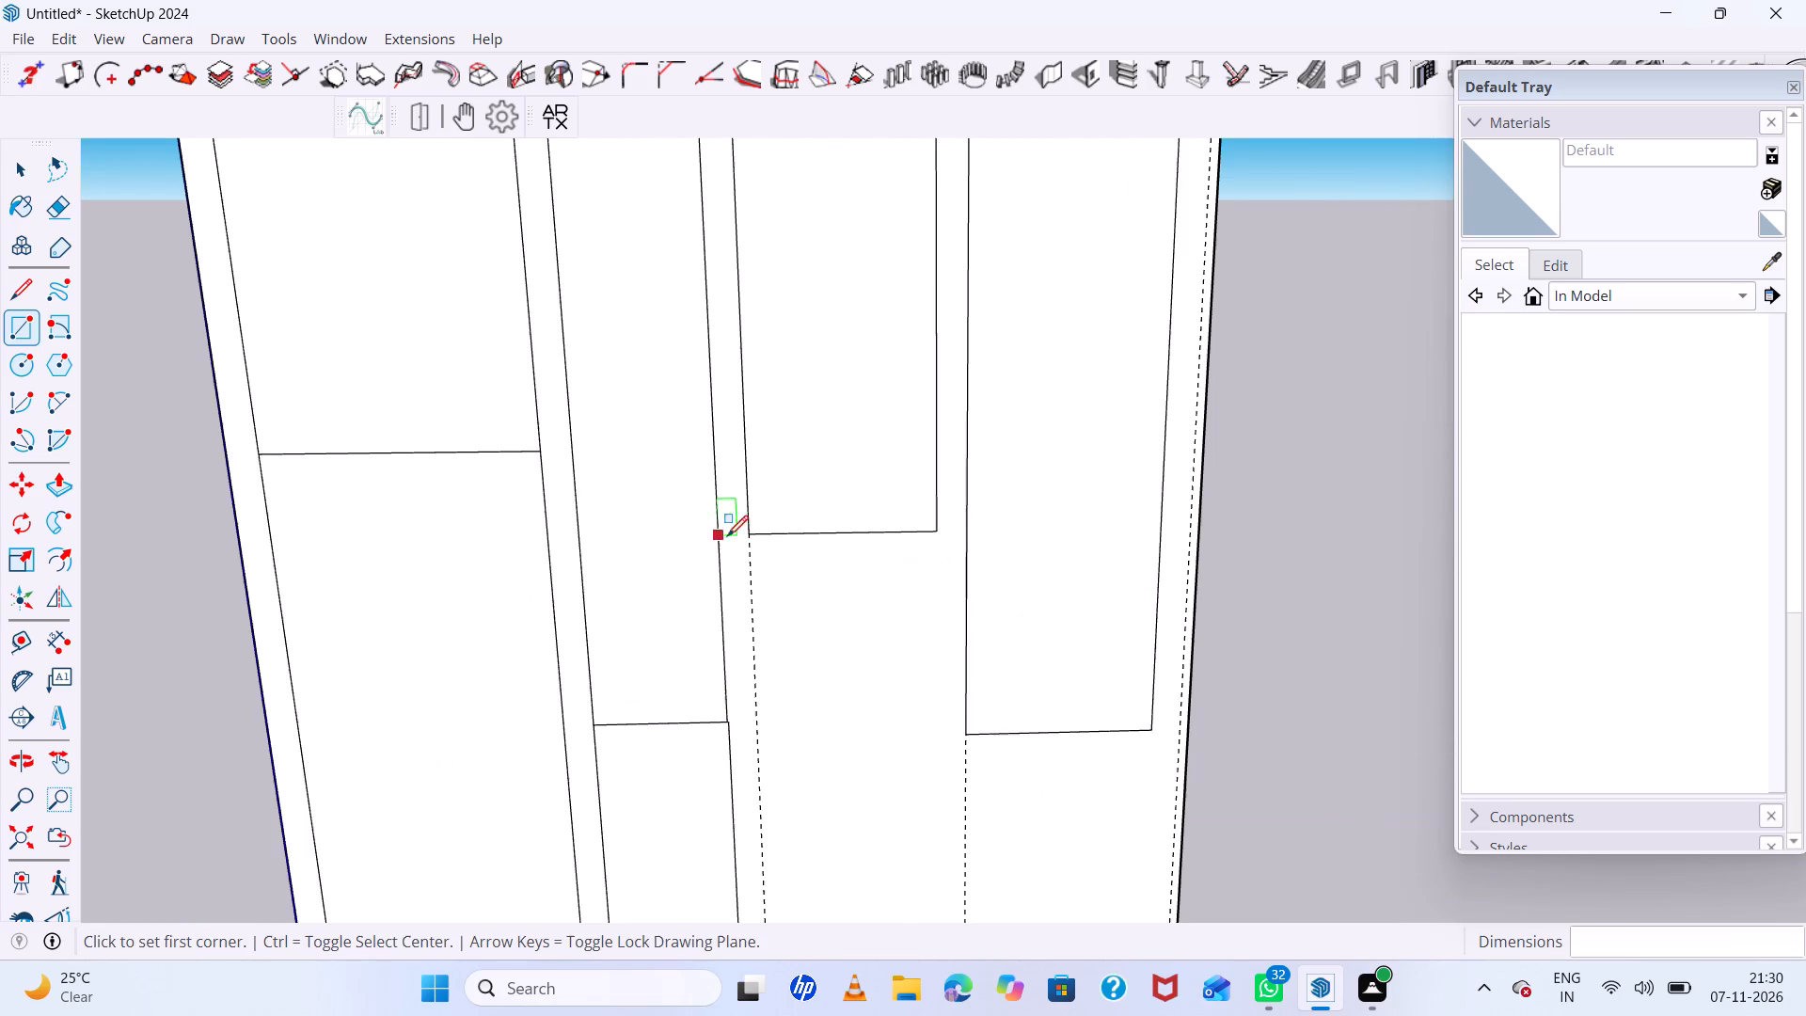
left_click(753, 534)
scroll(901, 620, "down", 10)
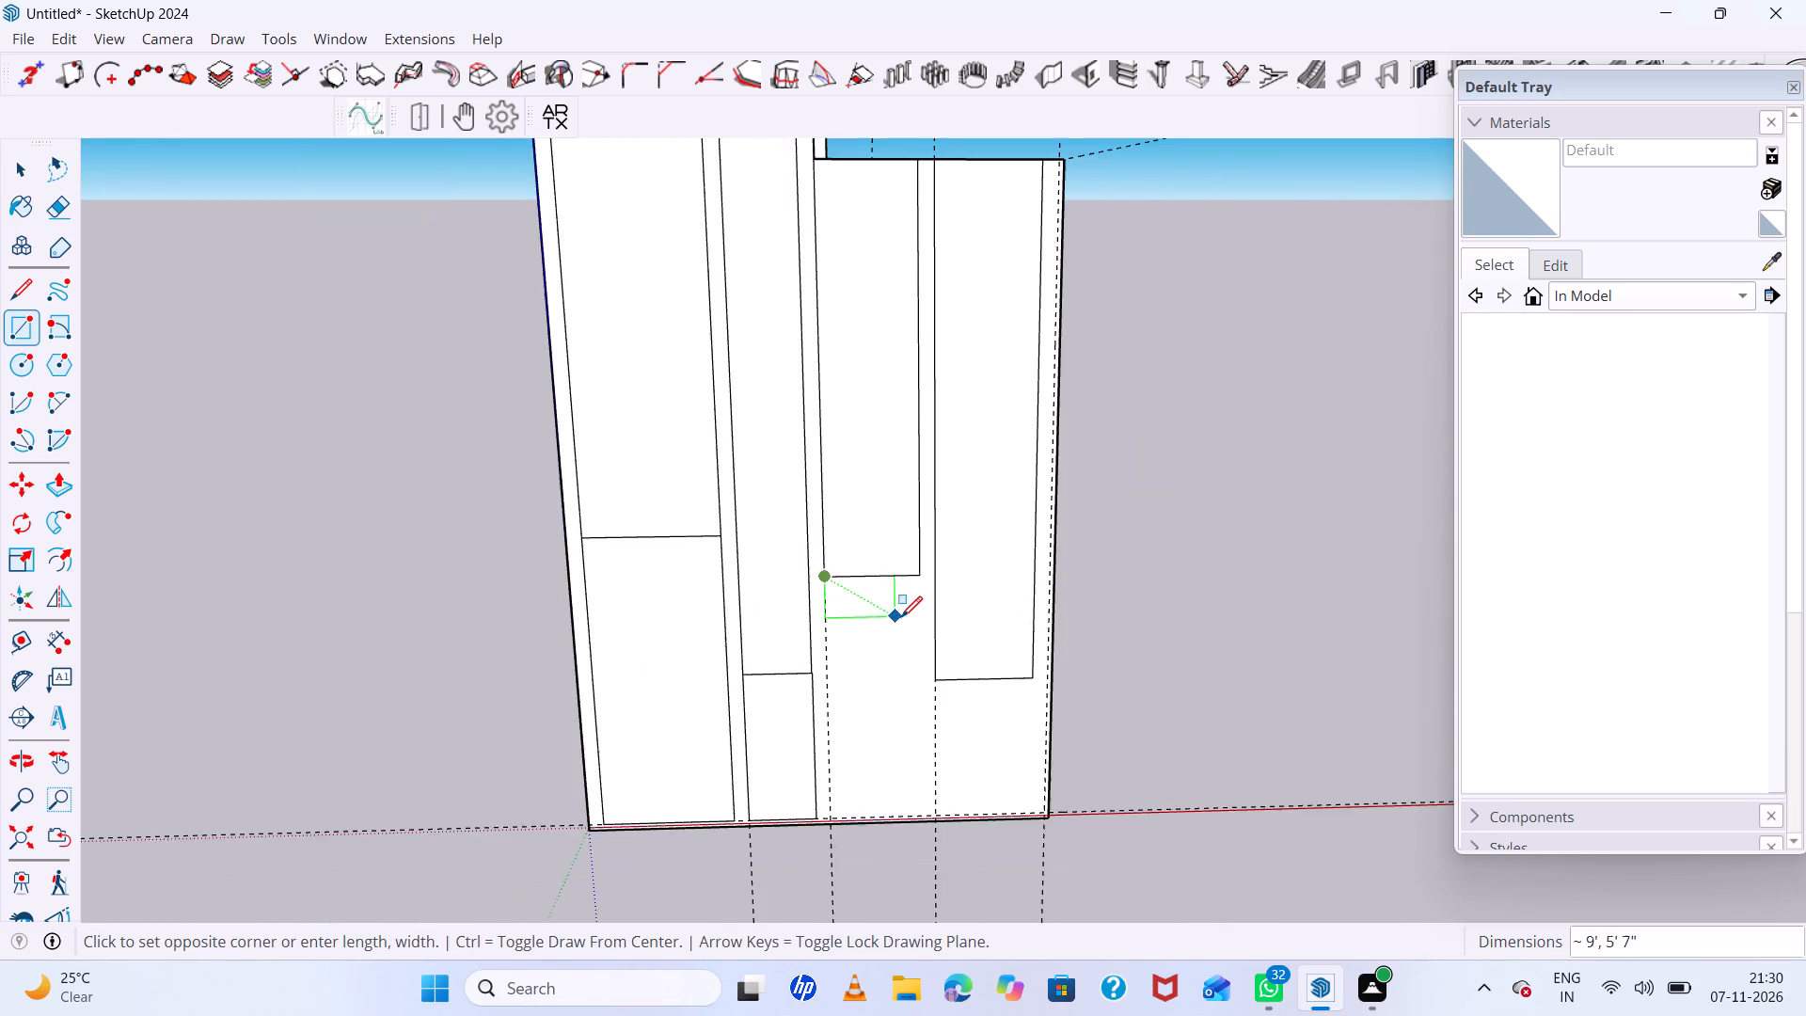
scroll(901, 617, "down", 3)
scroll(908, 718, "up", 13)
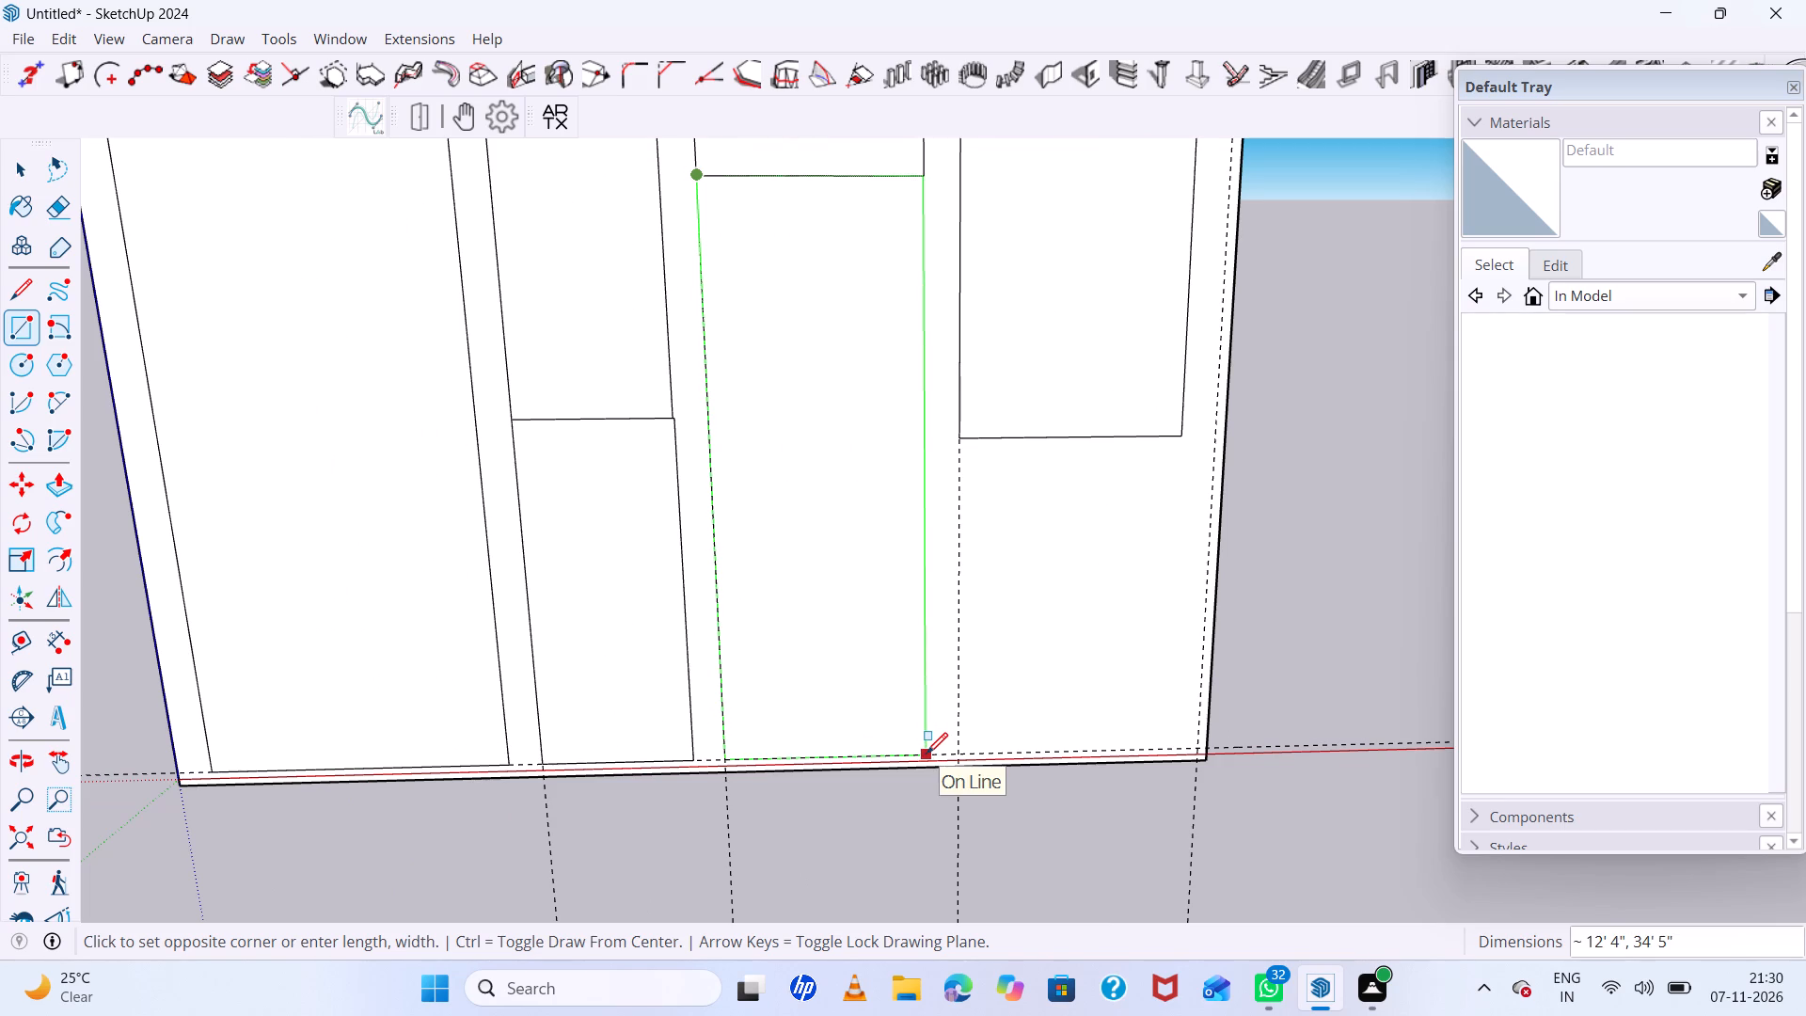
left_click(927, 754)
Draw a rectangle about 12' 10" by 19' 10" directly beneath the fourth front panel, reaching down to the base guide.
scroll(803, 715, "down", 7)
scroll(911, 603, "up", 7)
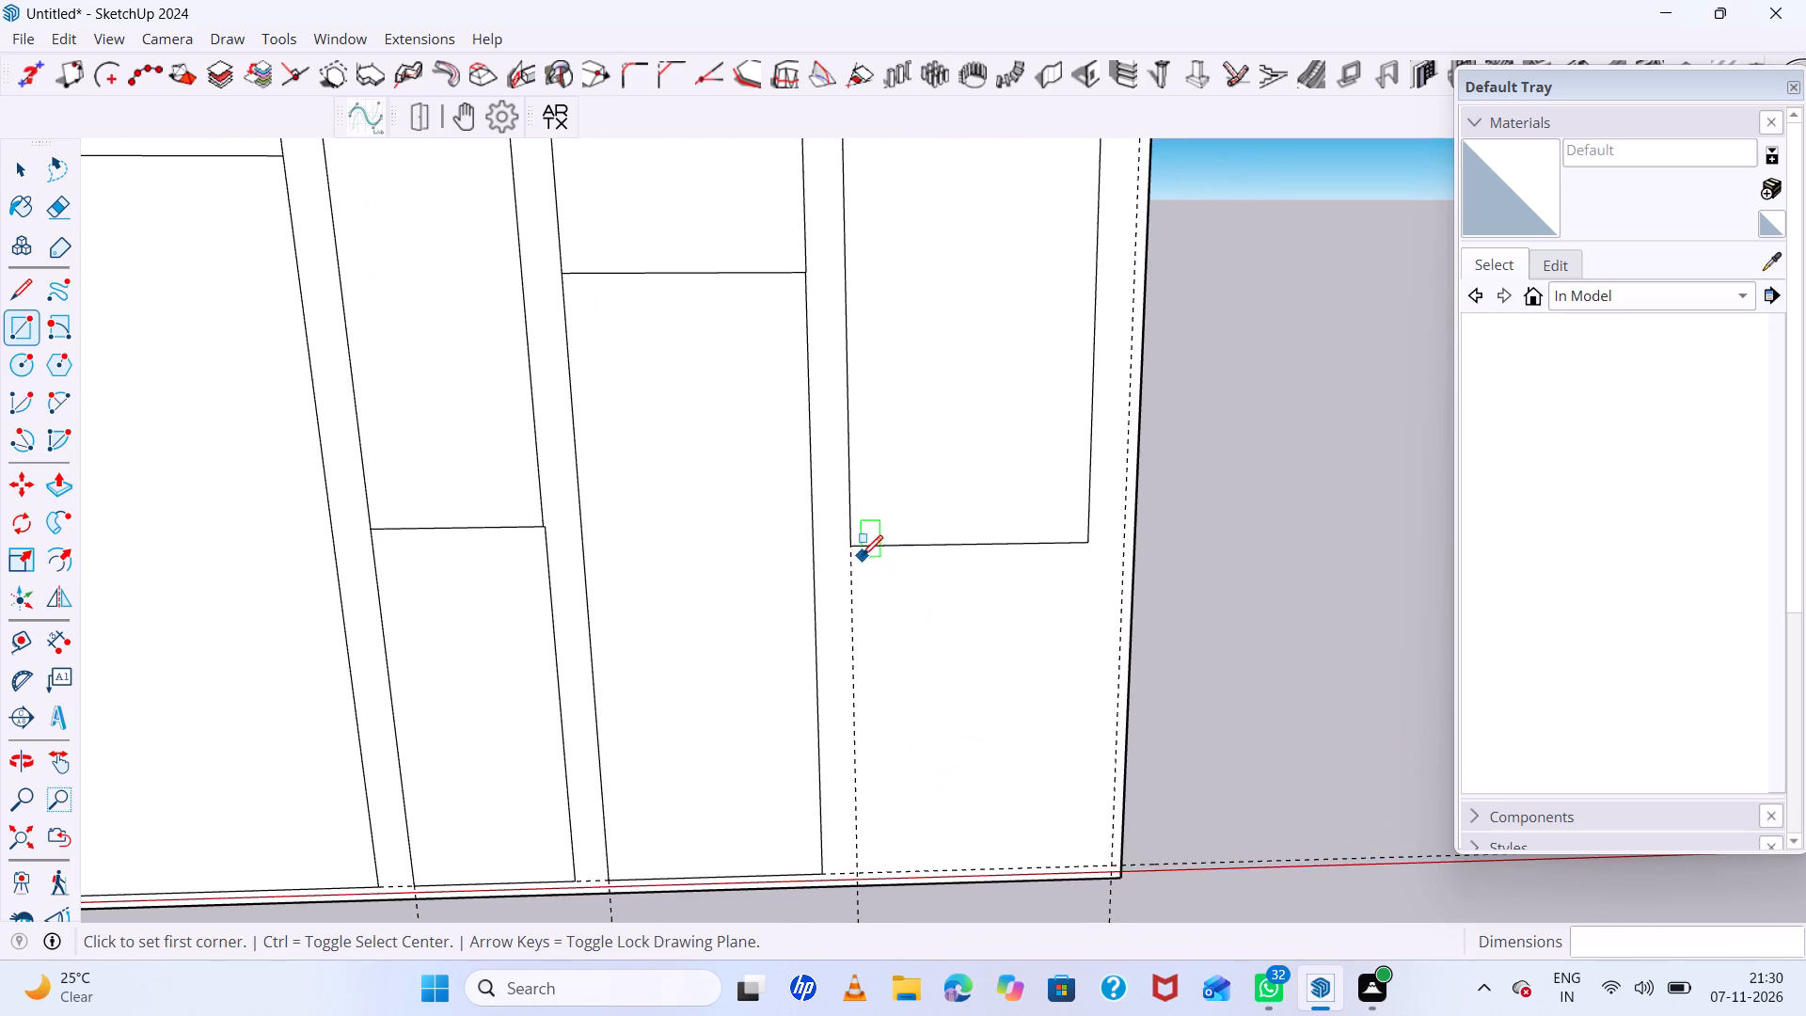
left_click(853, 547)
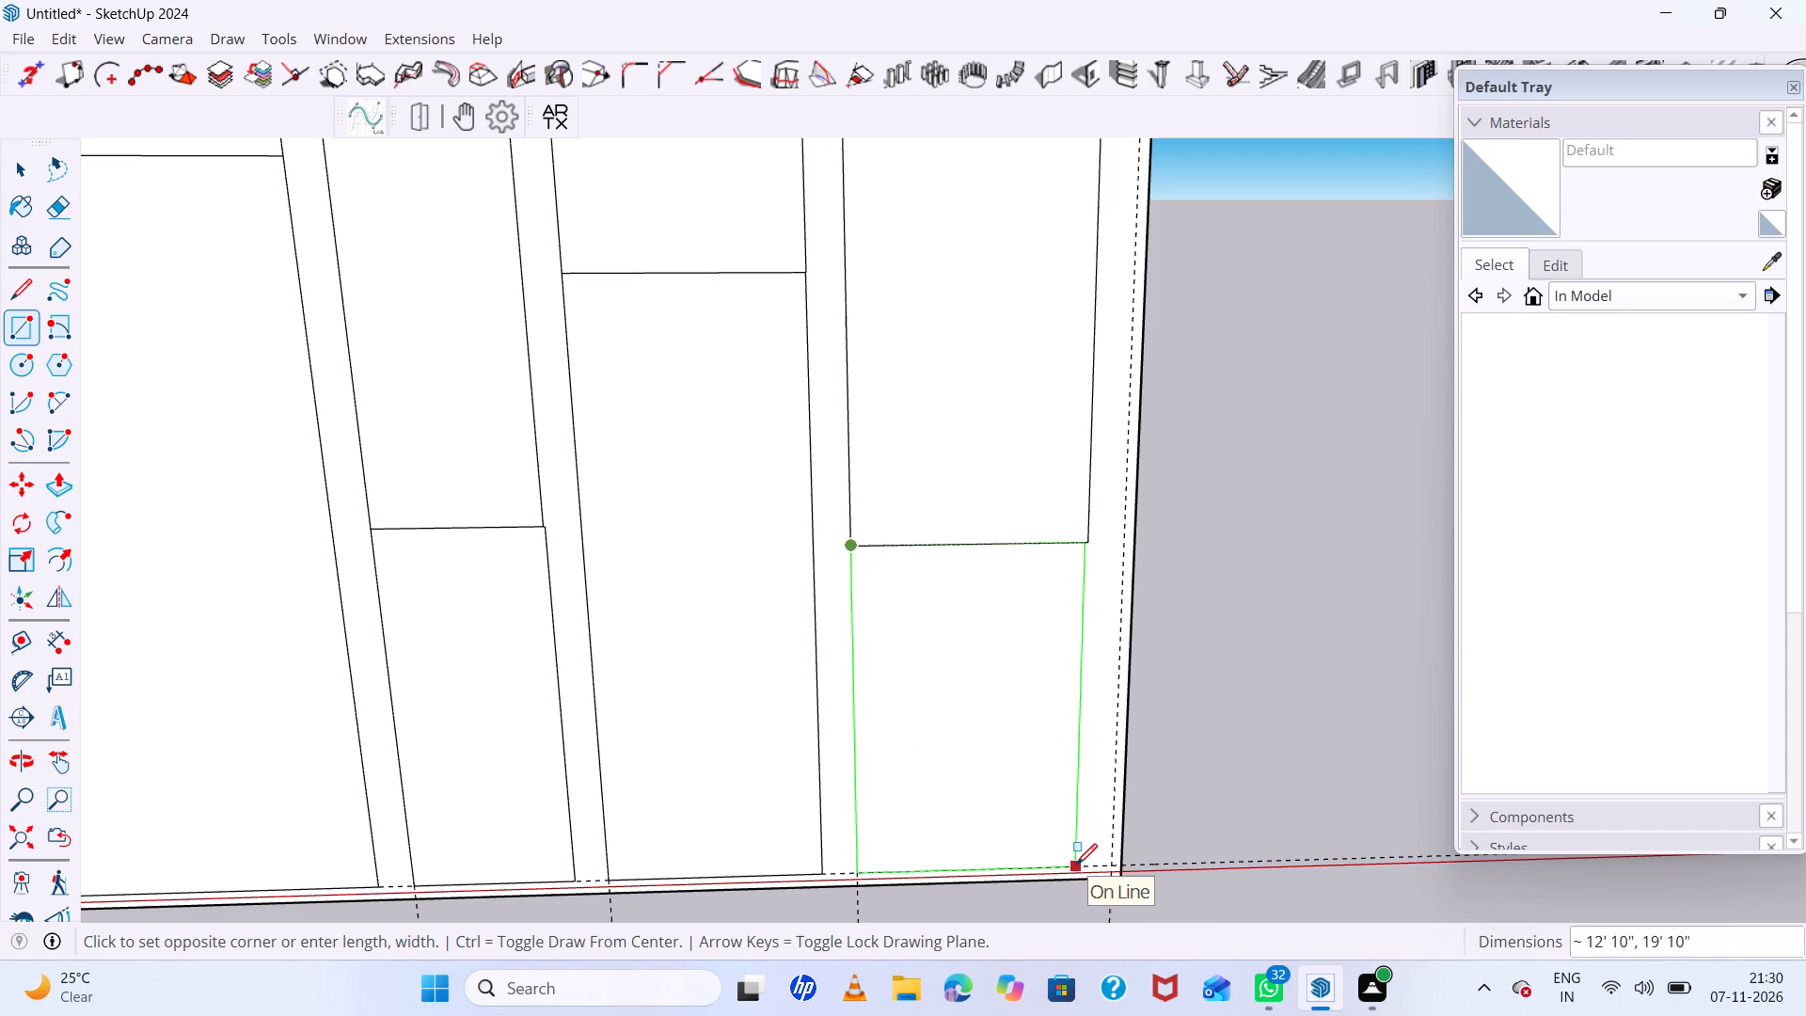
left_click(1080, 864)
Draw a downward two-point arc with an 8' 9" bulge across the top edge of the first lower rectangle.
scroll(1001, 752, "down", 8)
scroll(1047, 685, "down", 3)
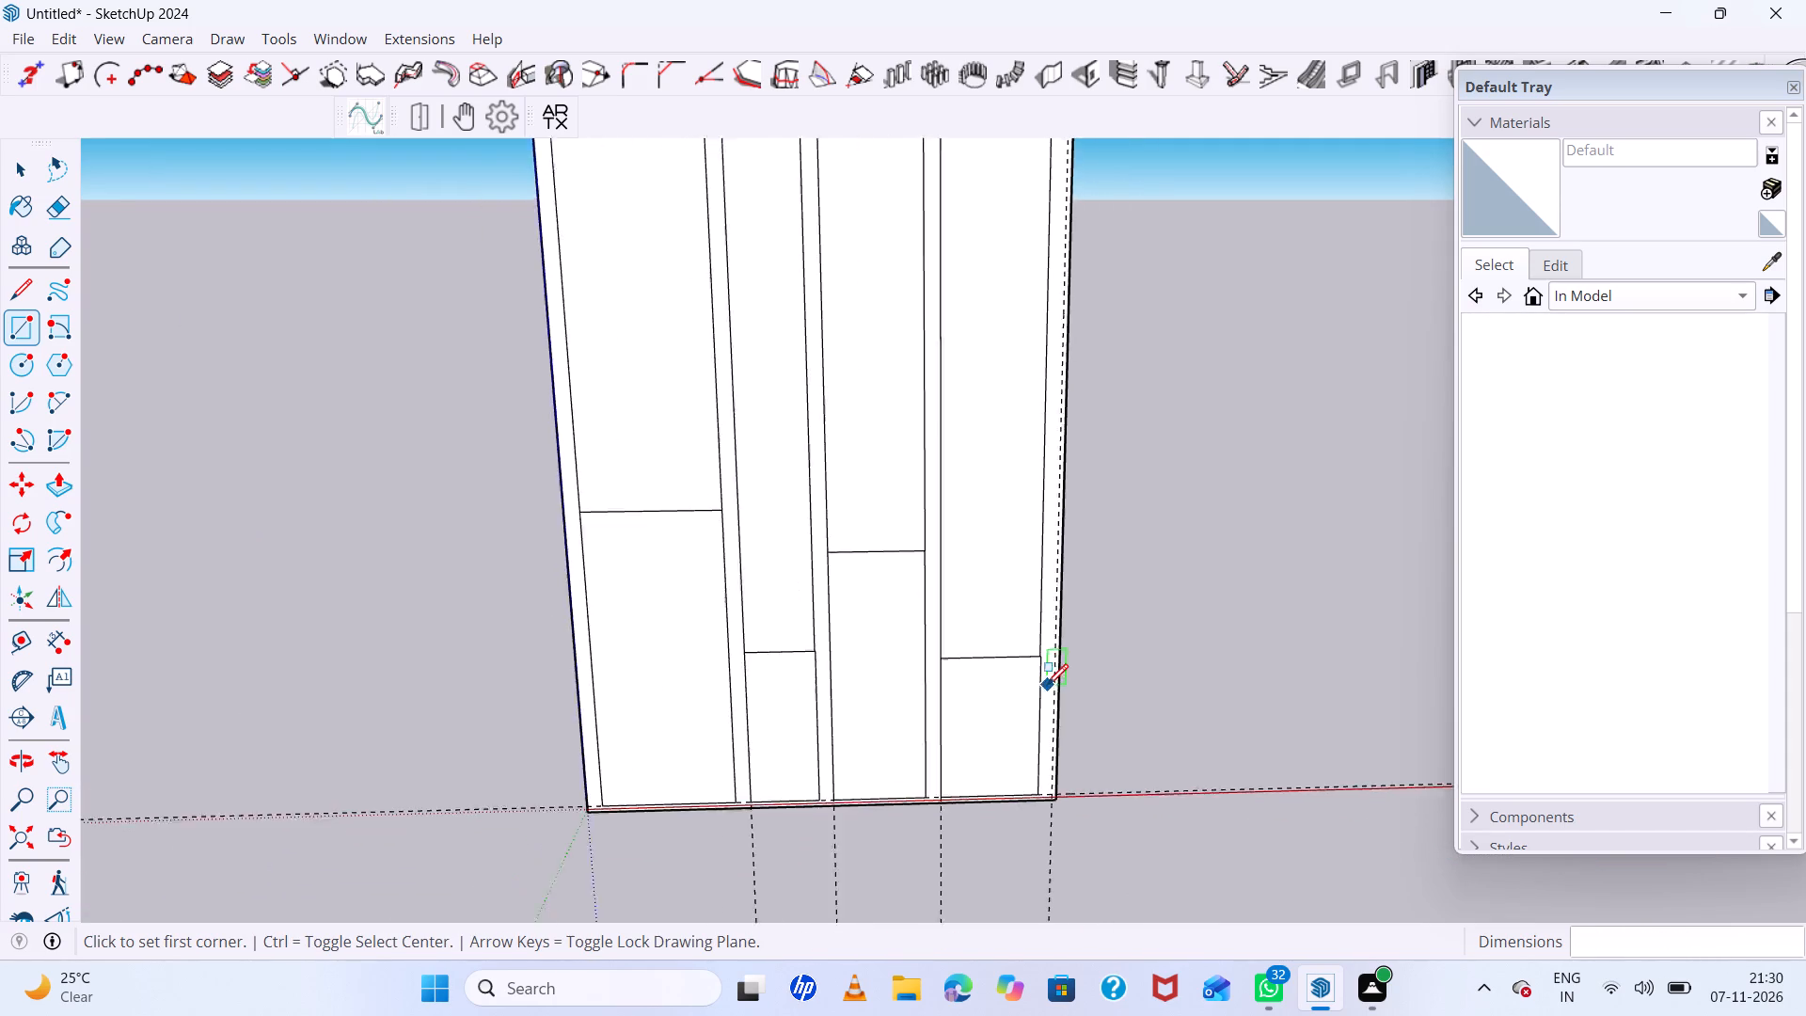
scroll(1047, 685, "down", 5)
middle_click_drag(1125, 740, 1104, 541)
scroll(749, 518, "down", 7)
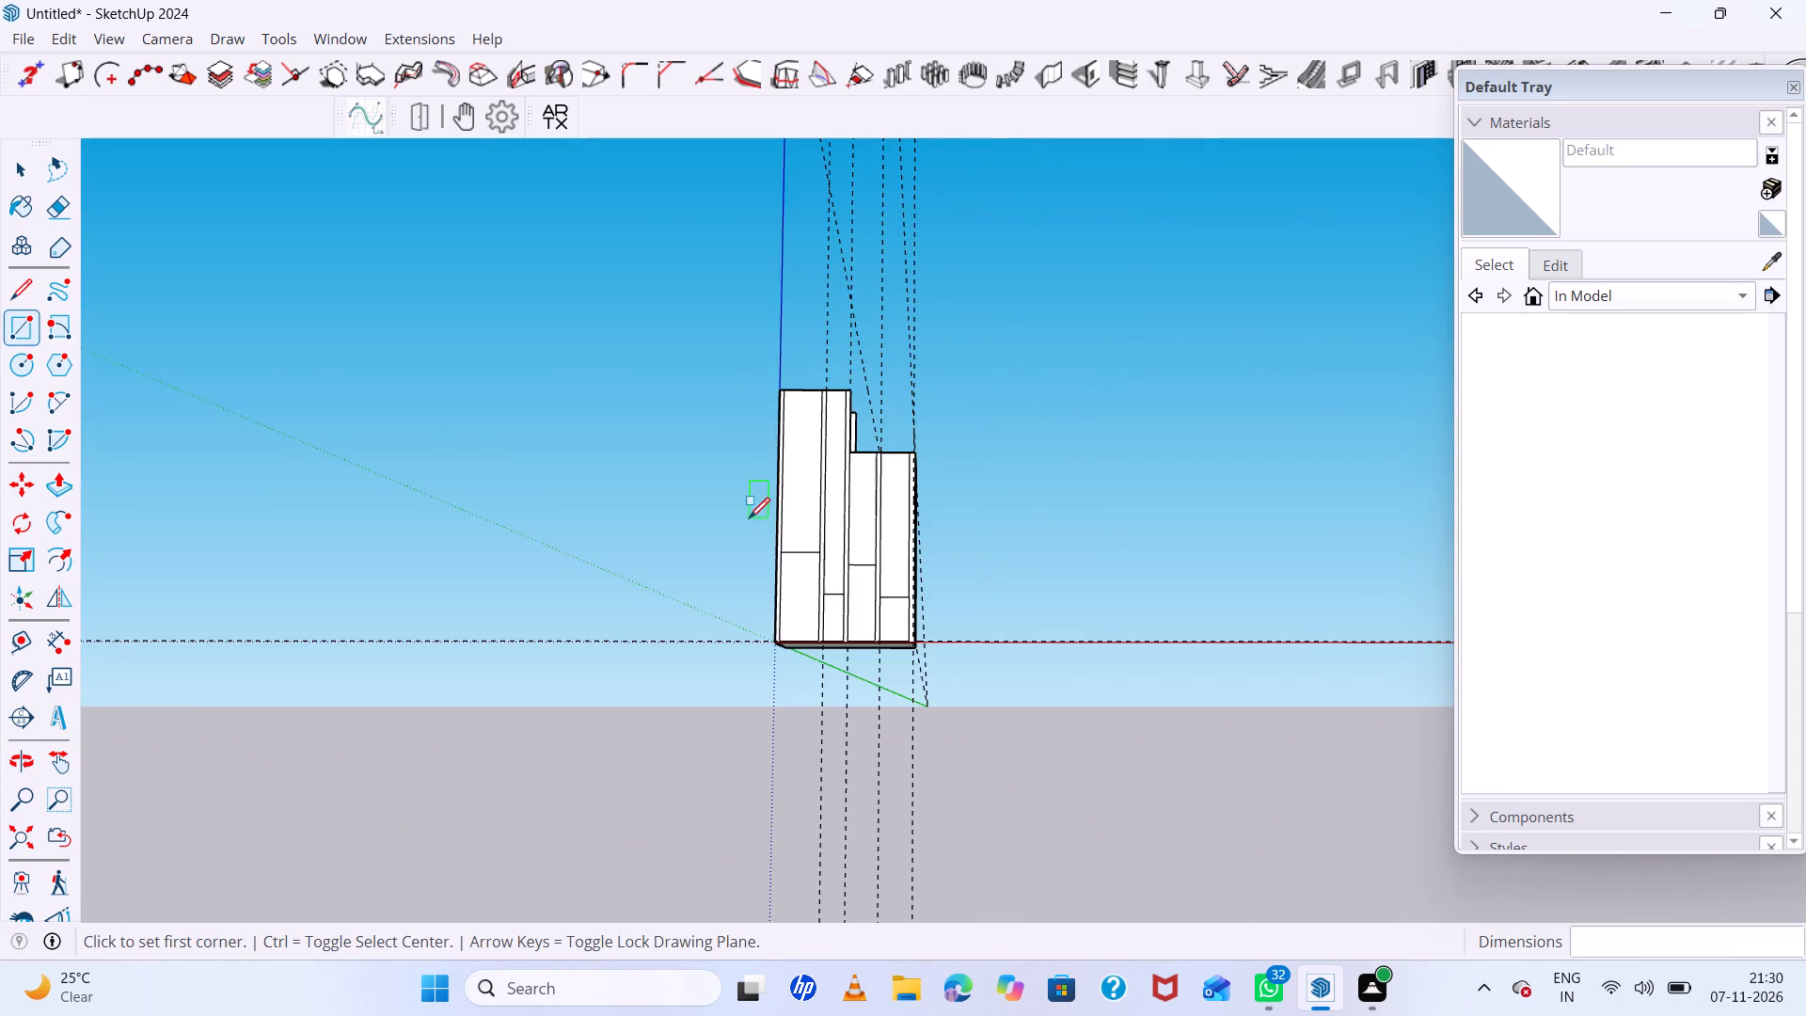
middle_click_drag(1053, 648, 1016, 712)
scroll(714, 564, "up", 7)
key("space")
scroll(920, 624, "up", 6)
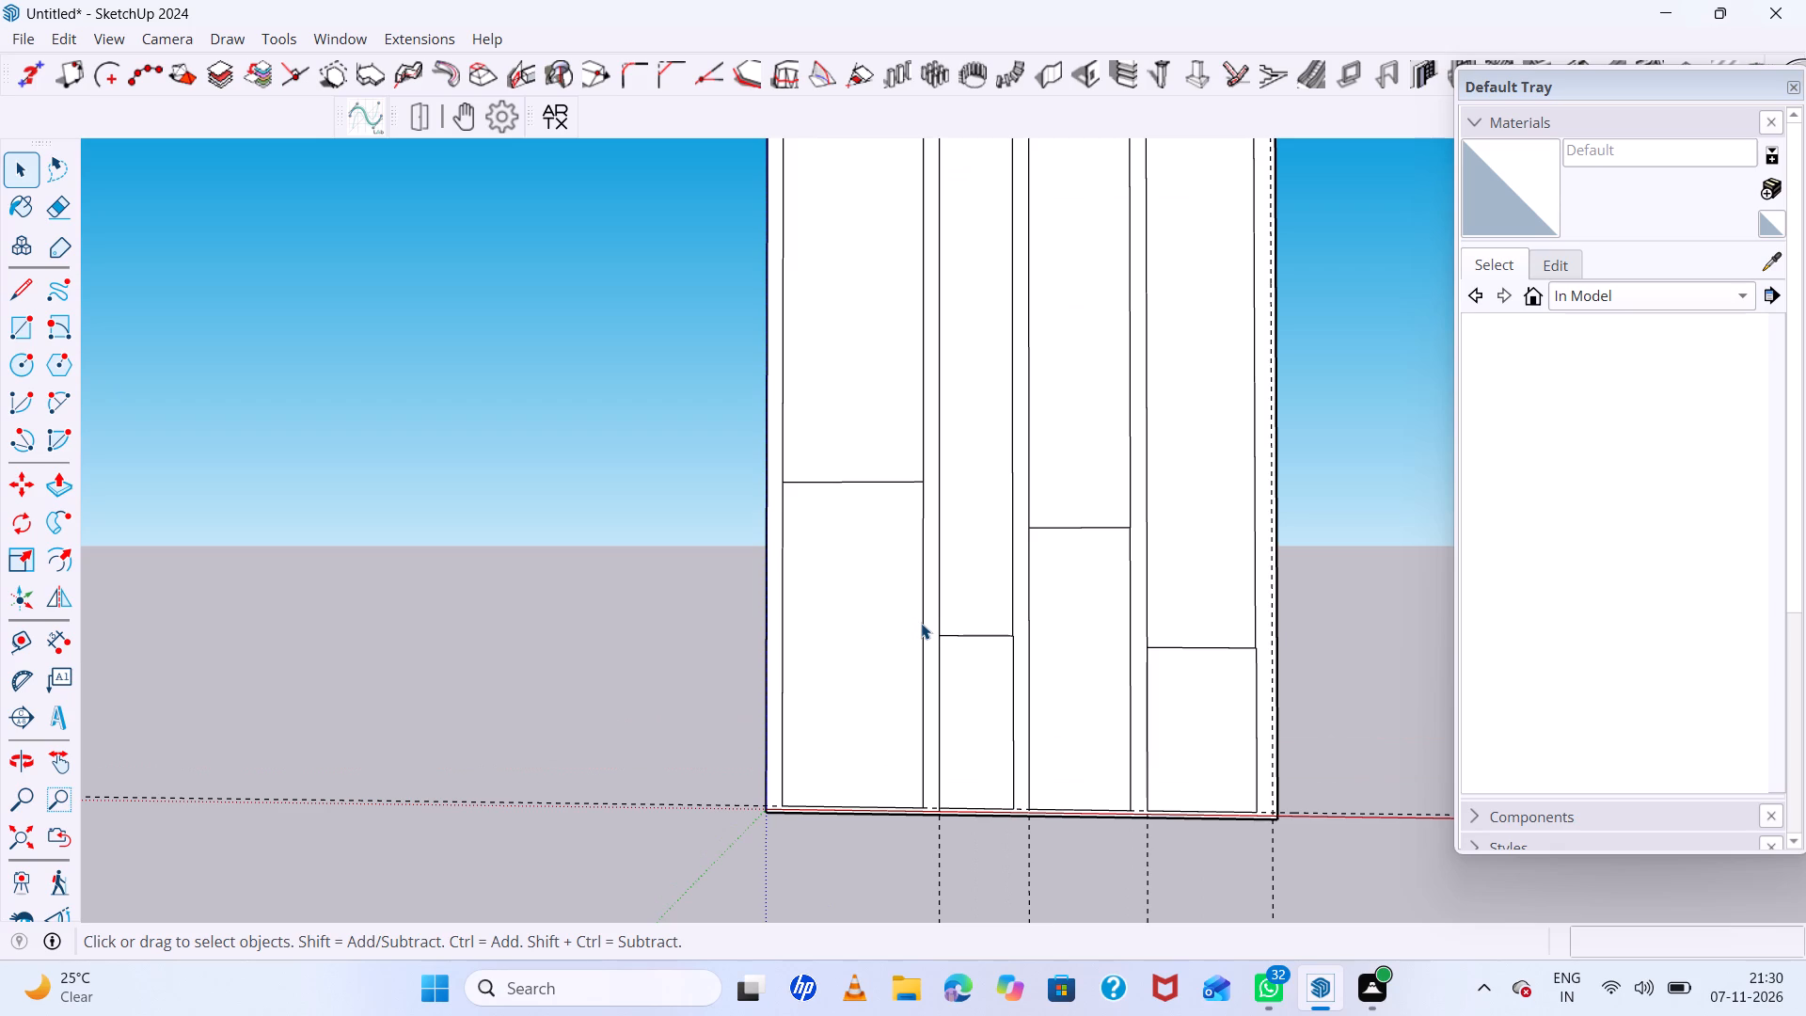
key("a")
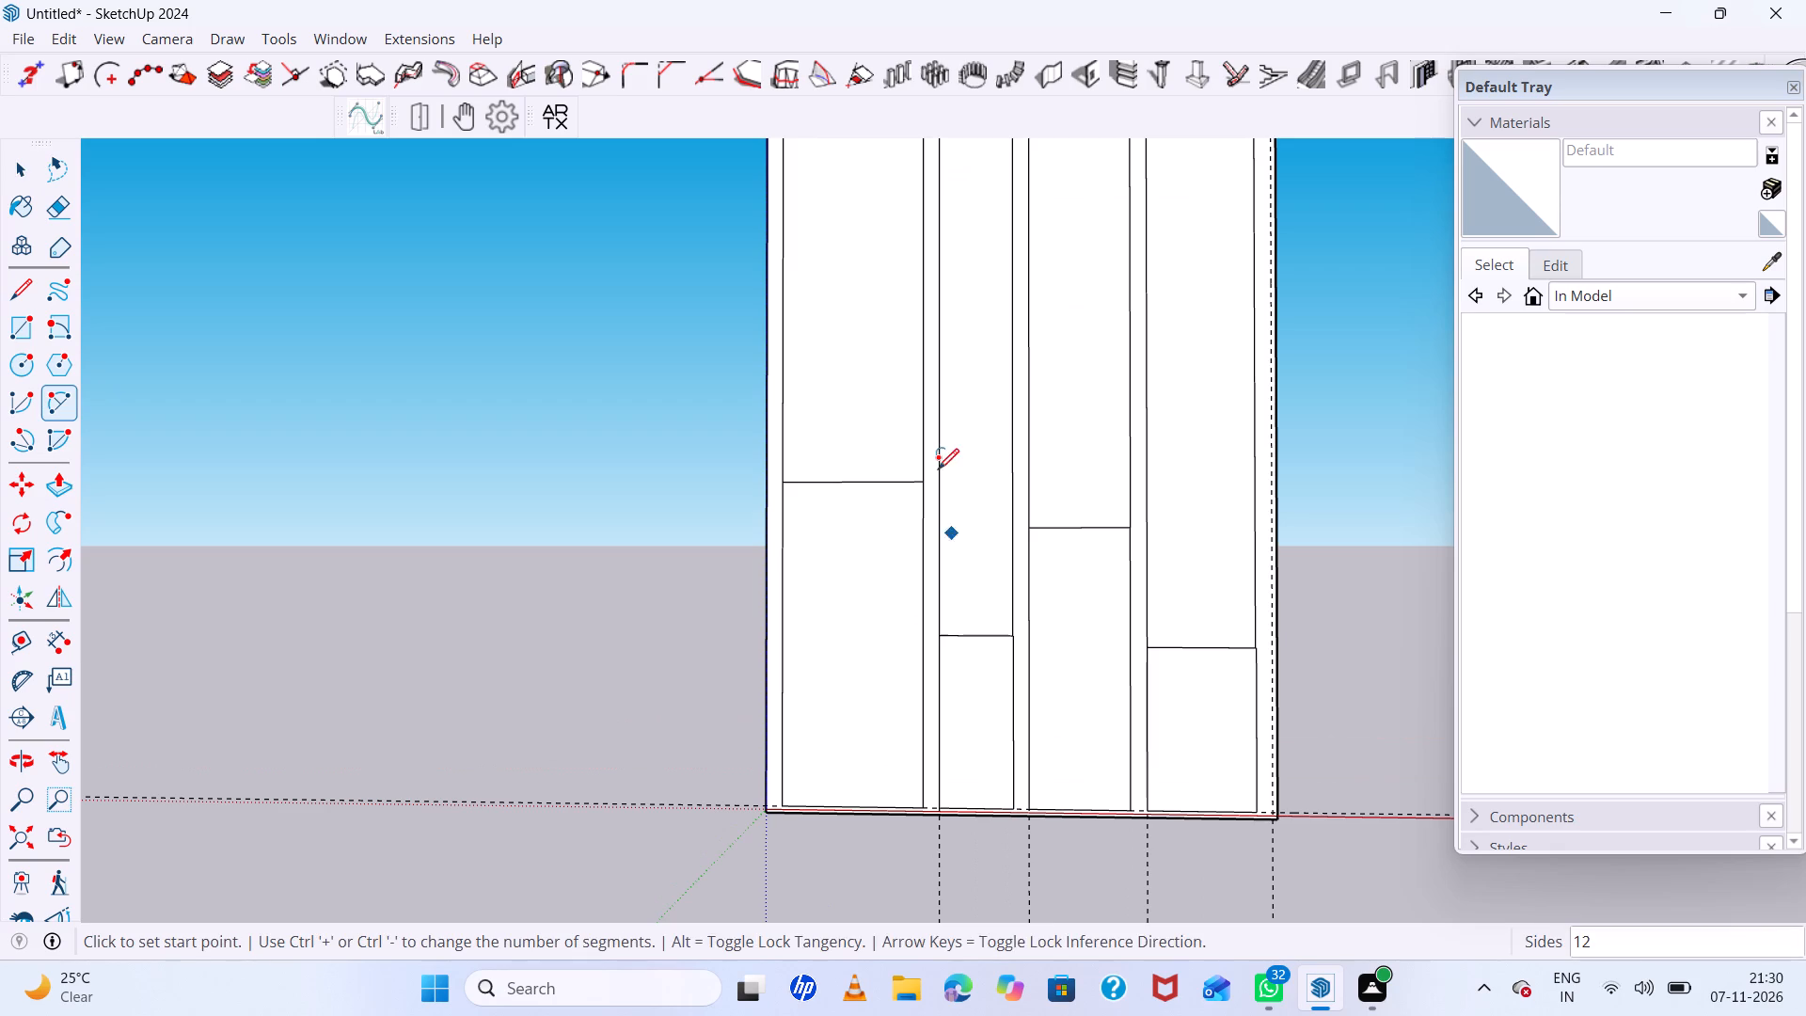
left_click(784, 483)
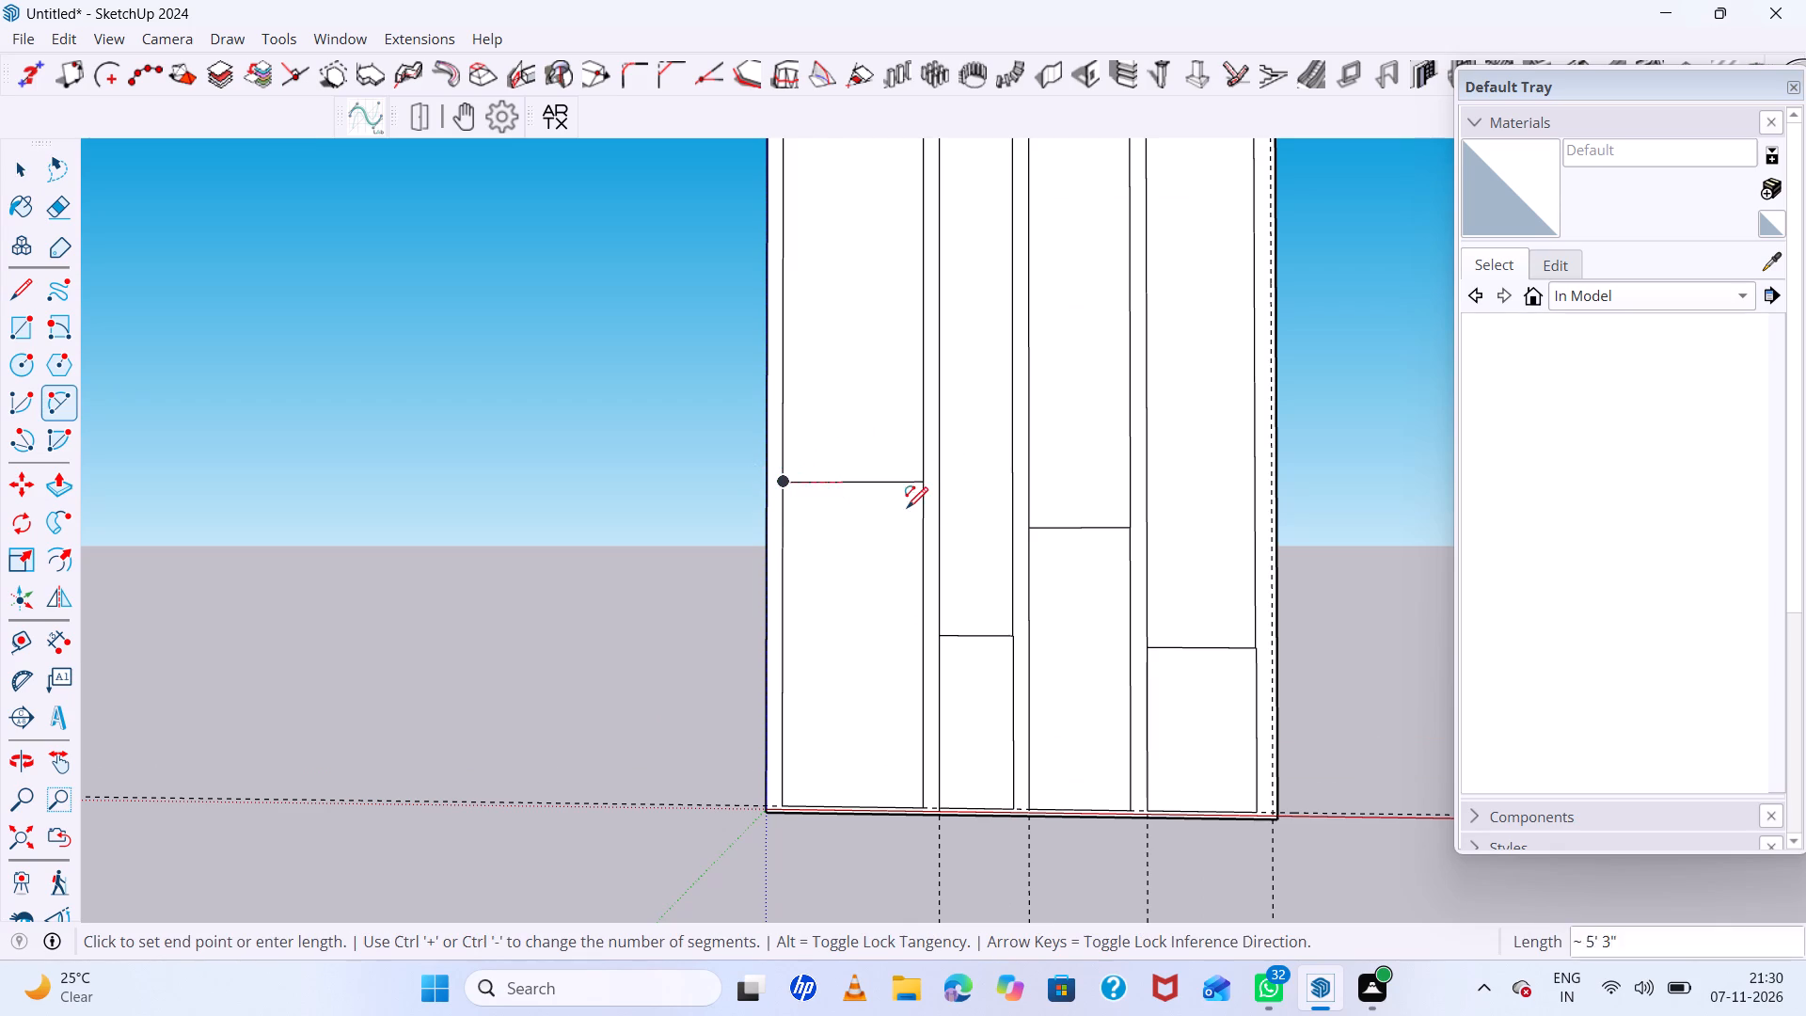
left_click(922, 482)
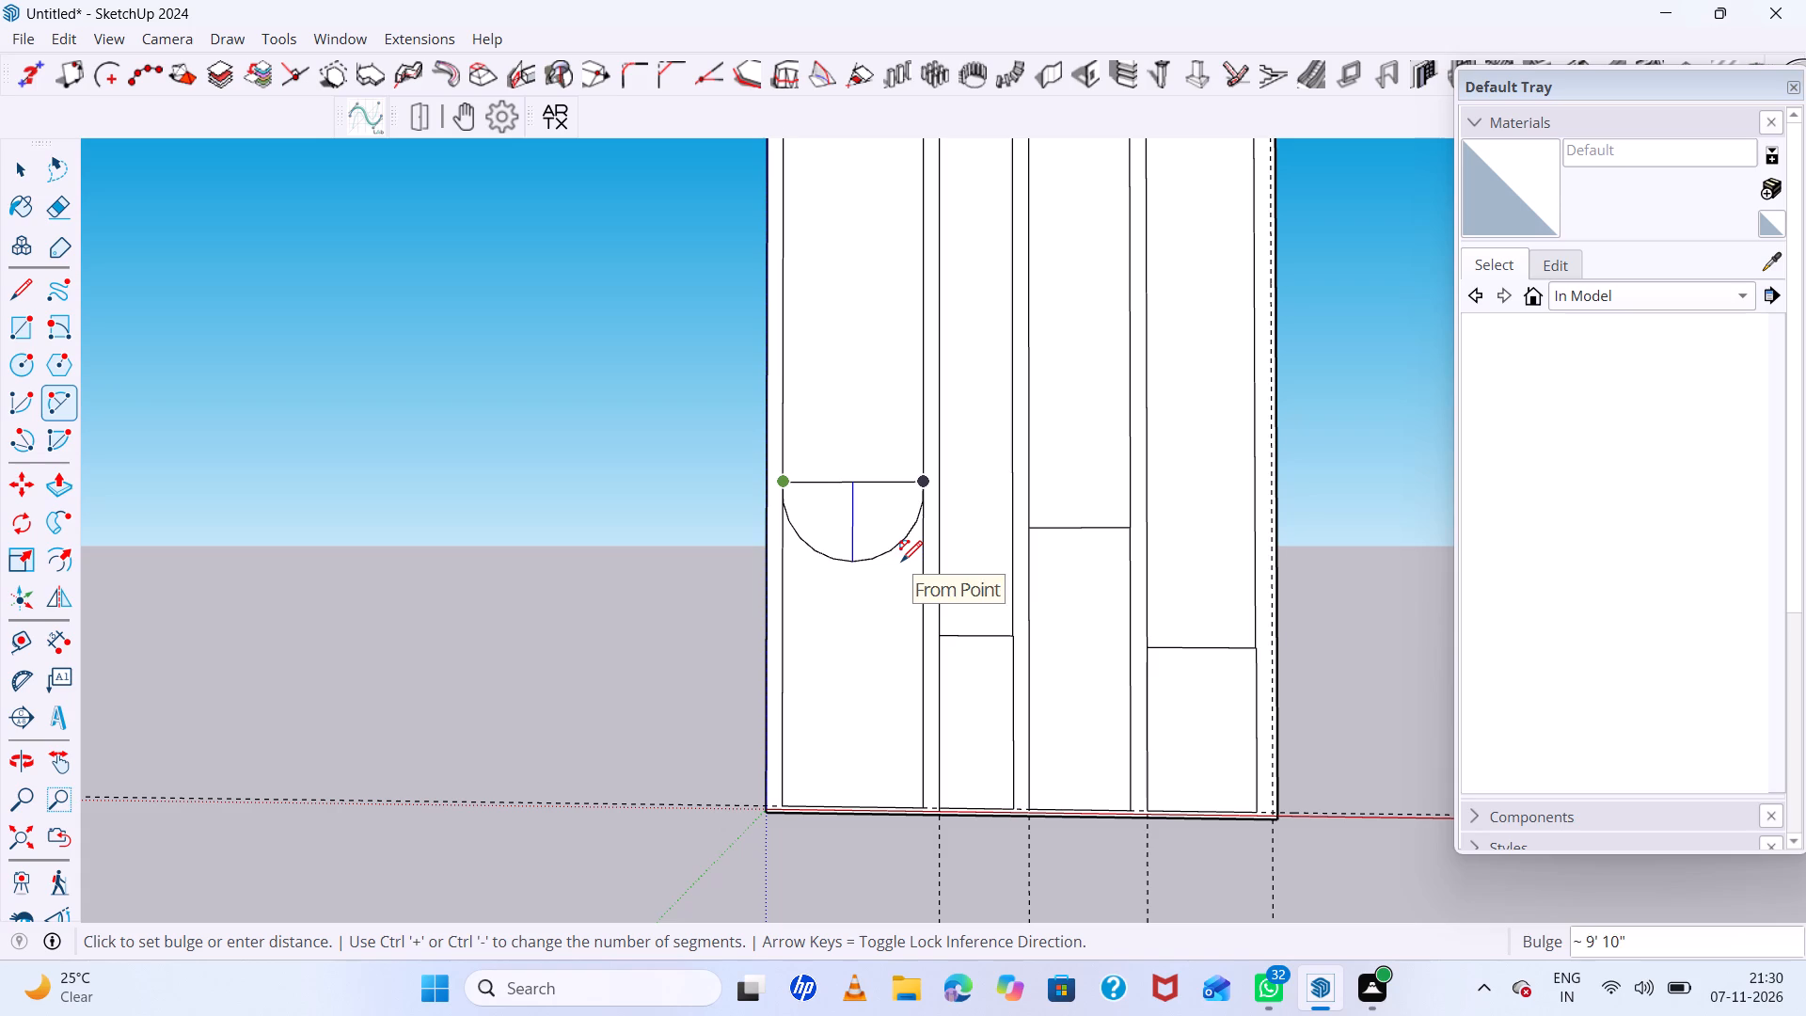
left_click(901, 560)
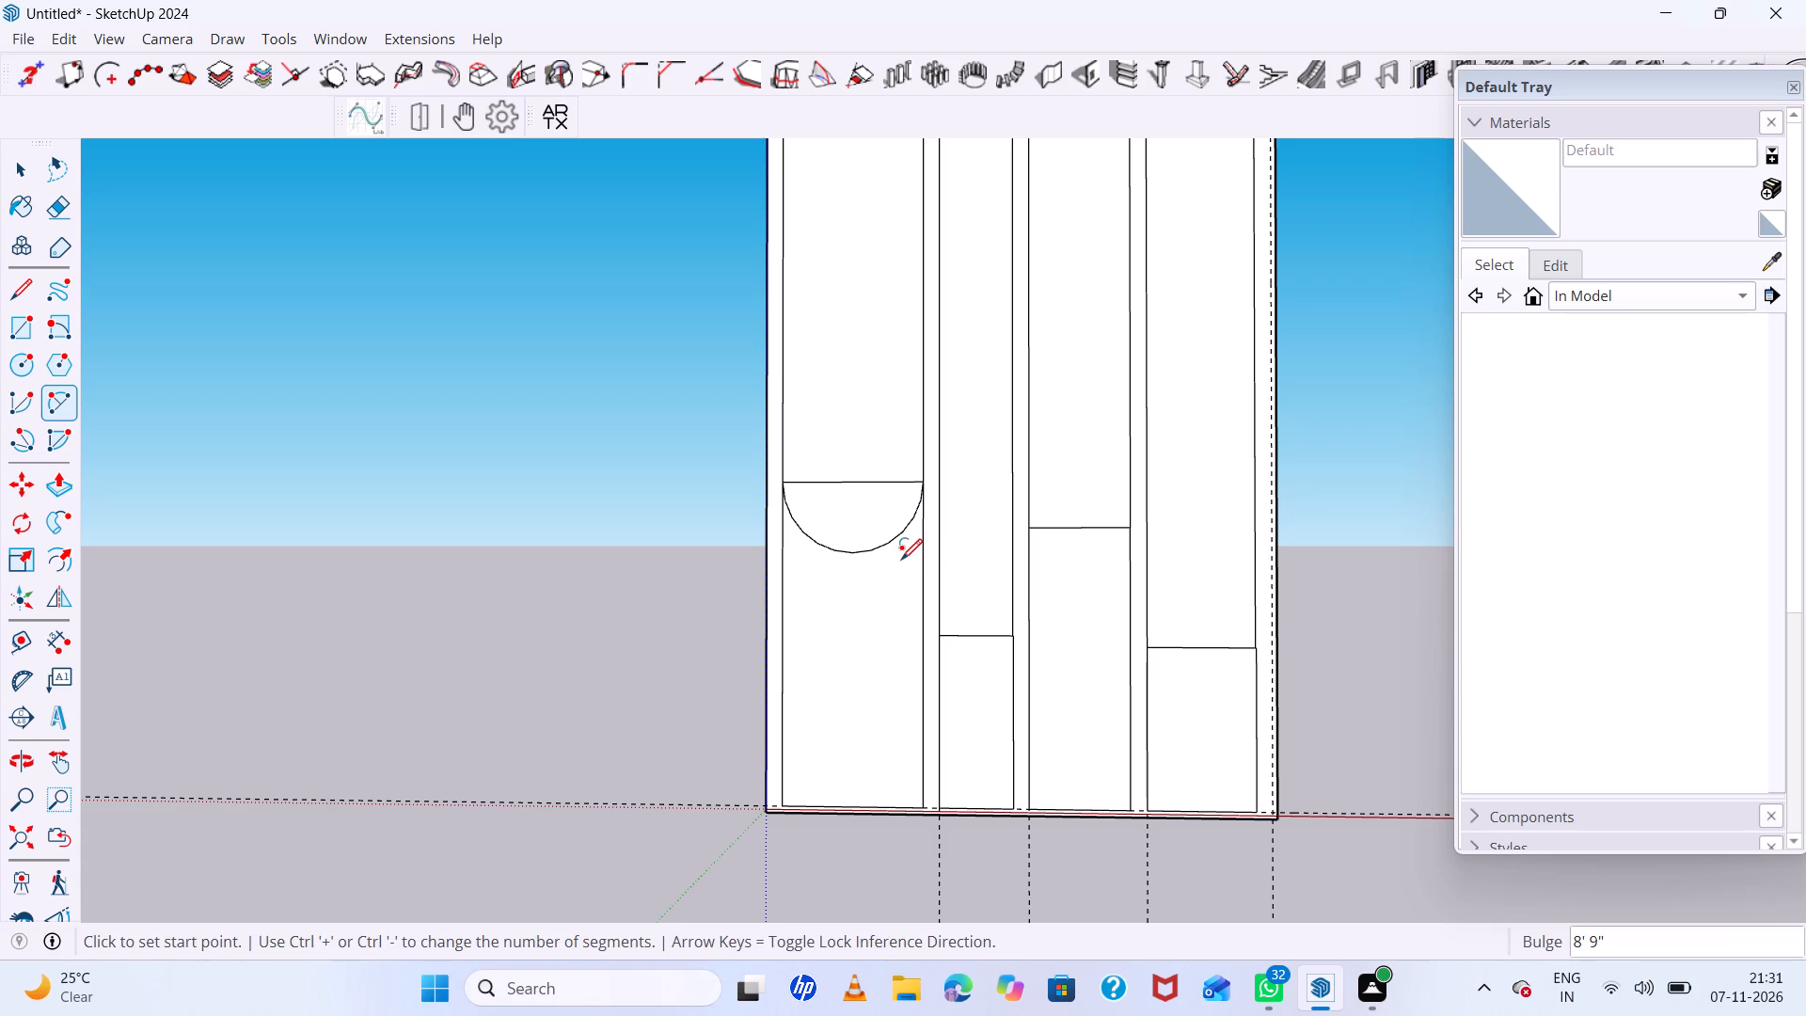
Set the arc in the first lower rectangle to 50 segments.
key("5")
key("0")
key("s")
key("Return")
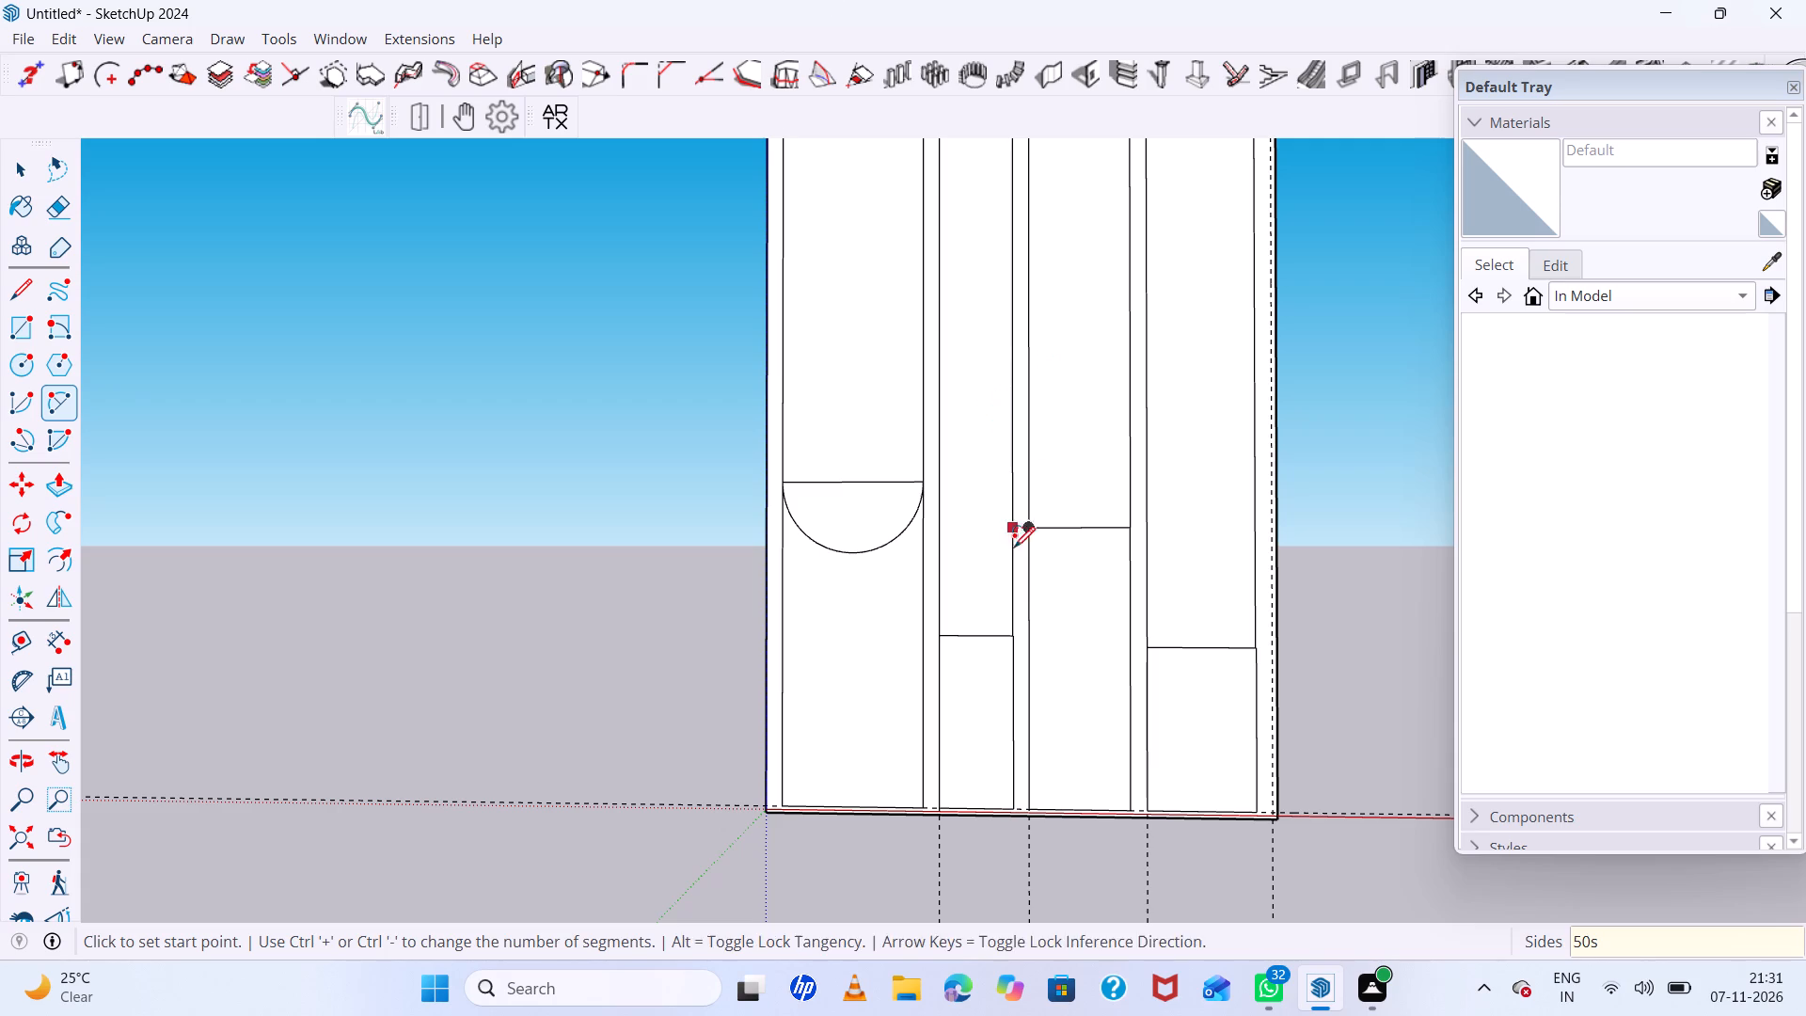
Draw a downward semicircular arc with a 4' 6" bulge across the top edge of the second lower rectangle.
left_click(943, 639)
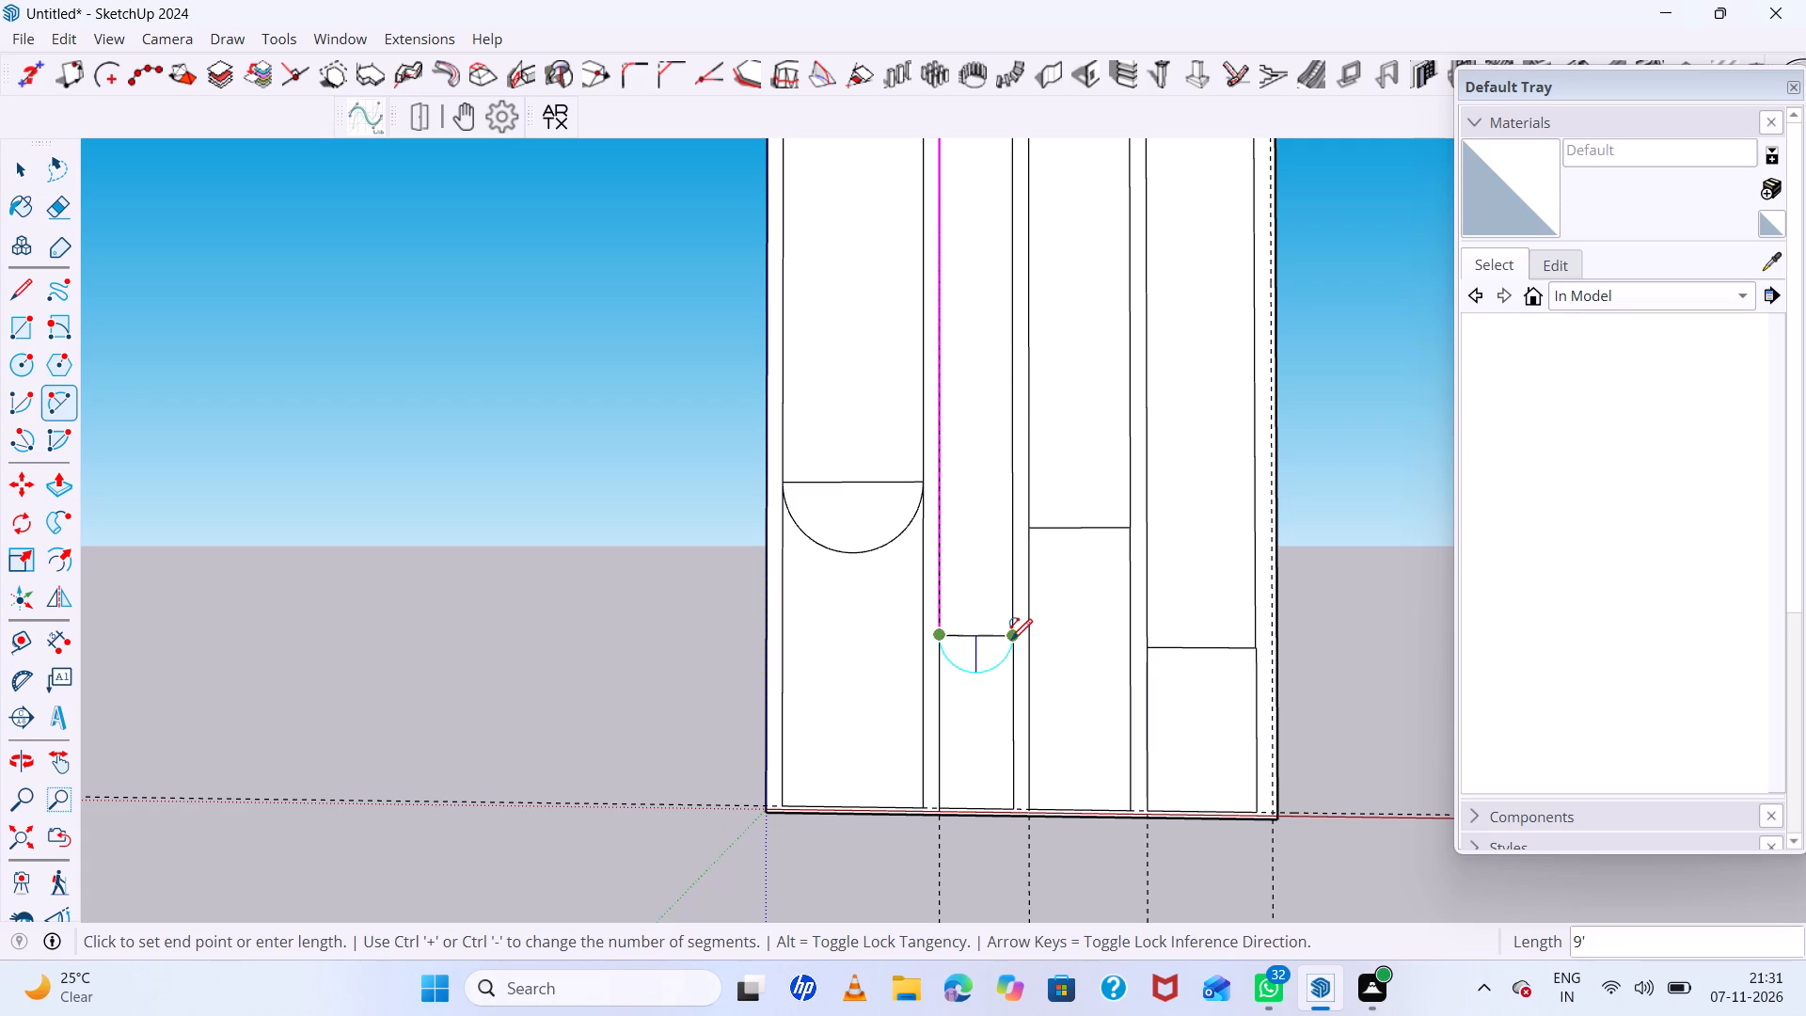
left_click(1007, 640)
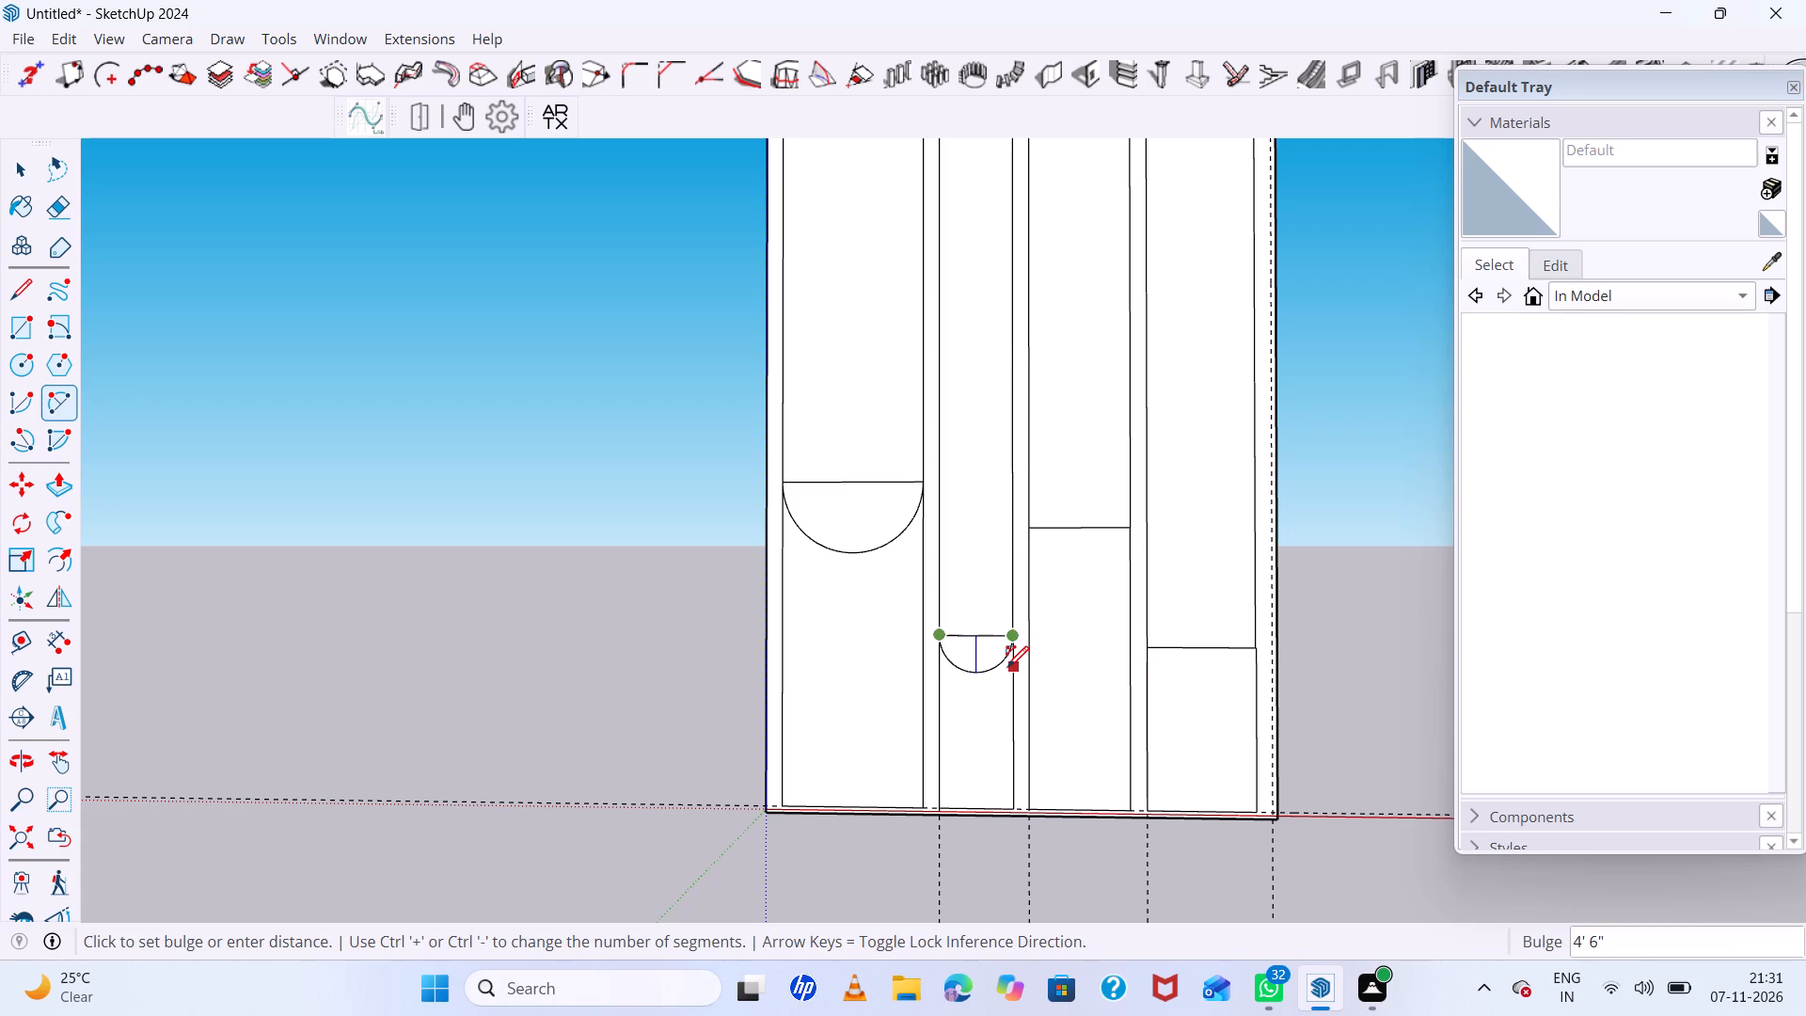
left_click(1008, 669)
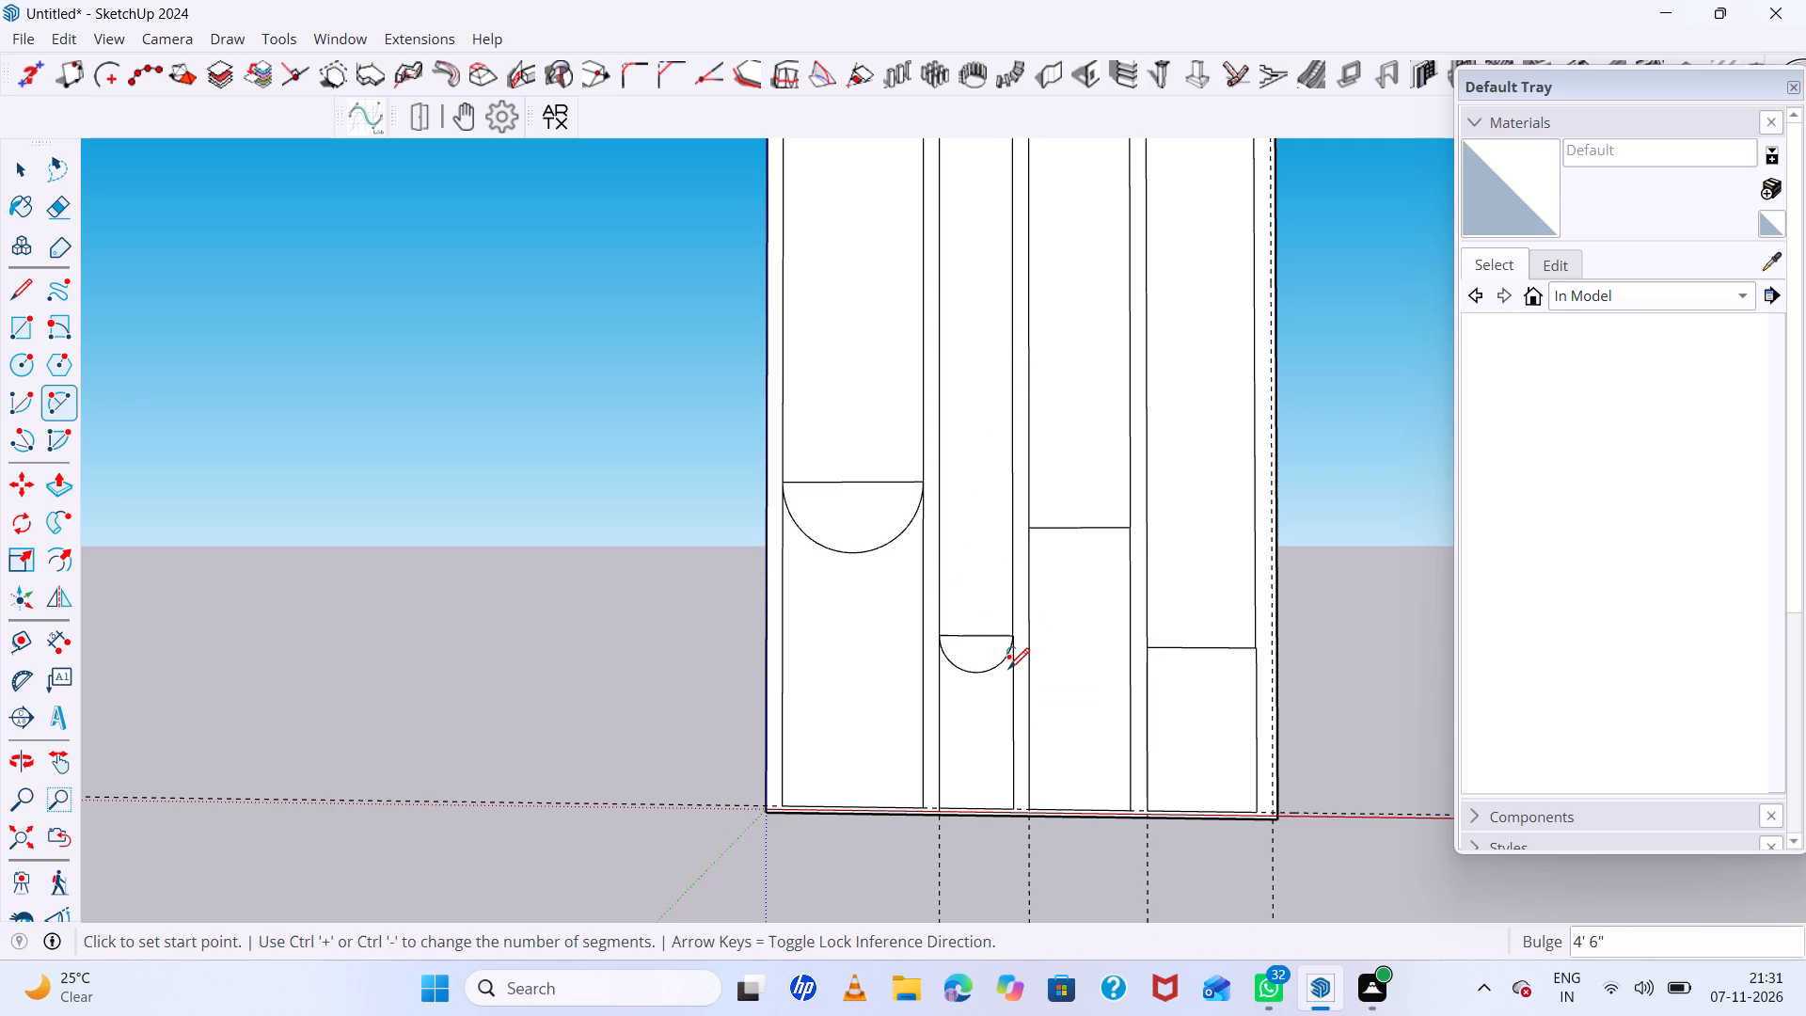
Draw a downward semicircular arc with a 6' 2" bulge across the top edge of the third lower rectangle.
left_click(1026, 529)
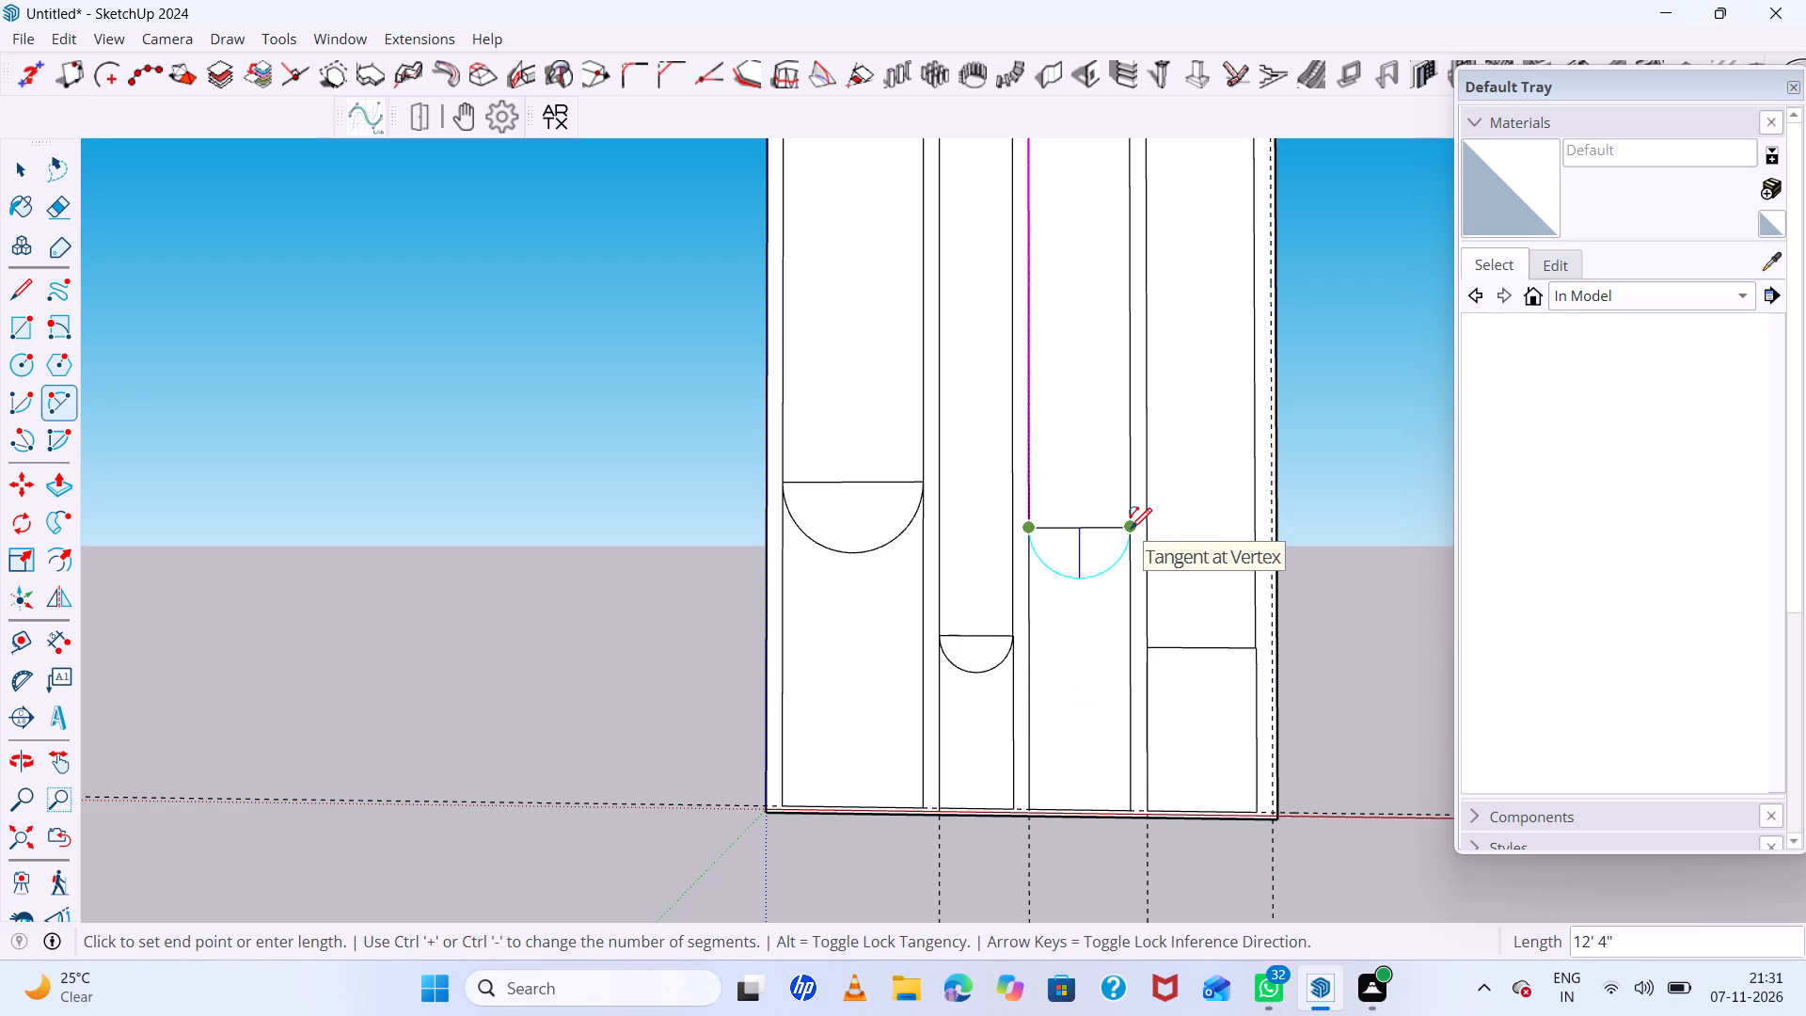
left_click(1131, 529)
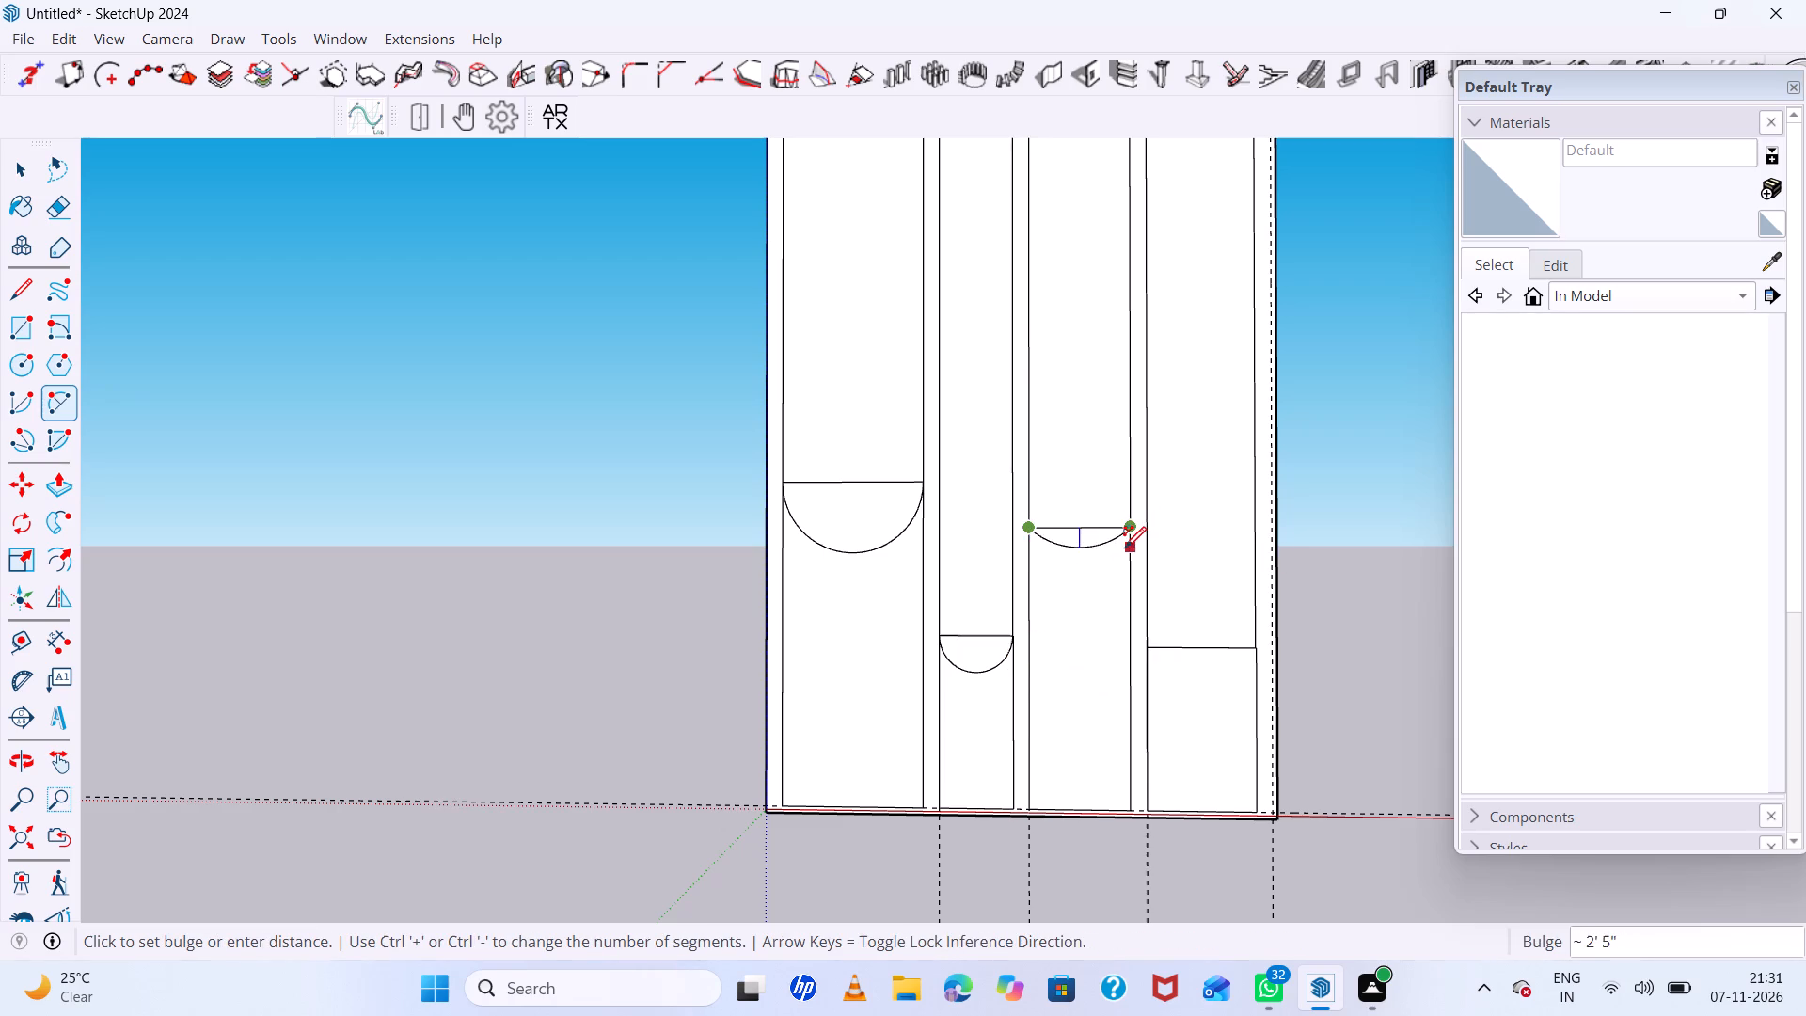
left_click(1125, 580)
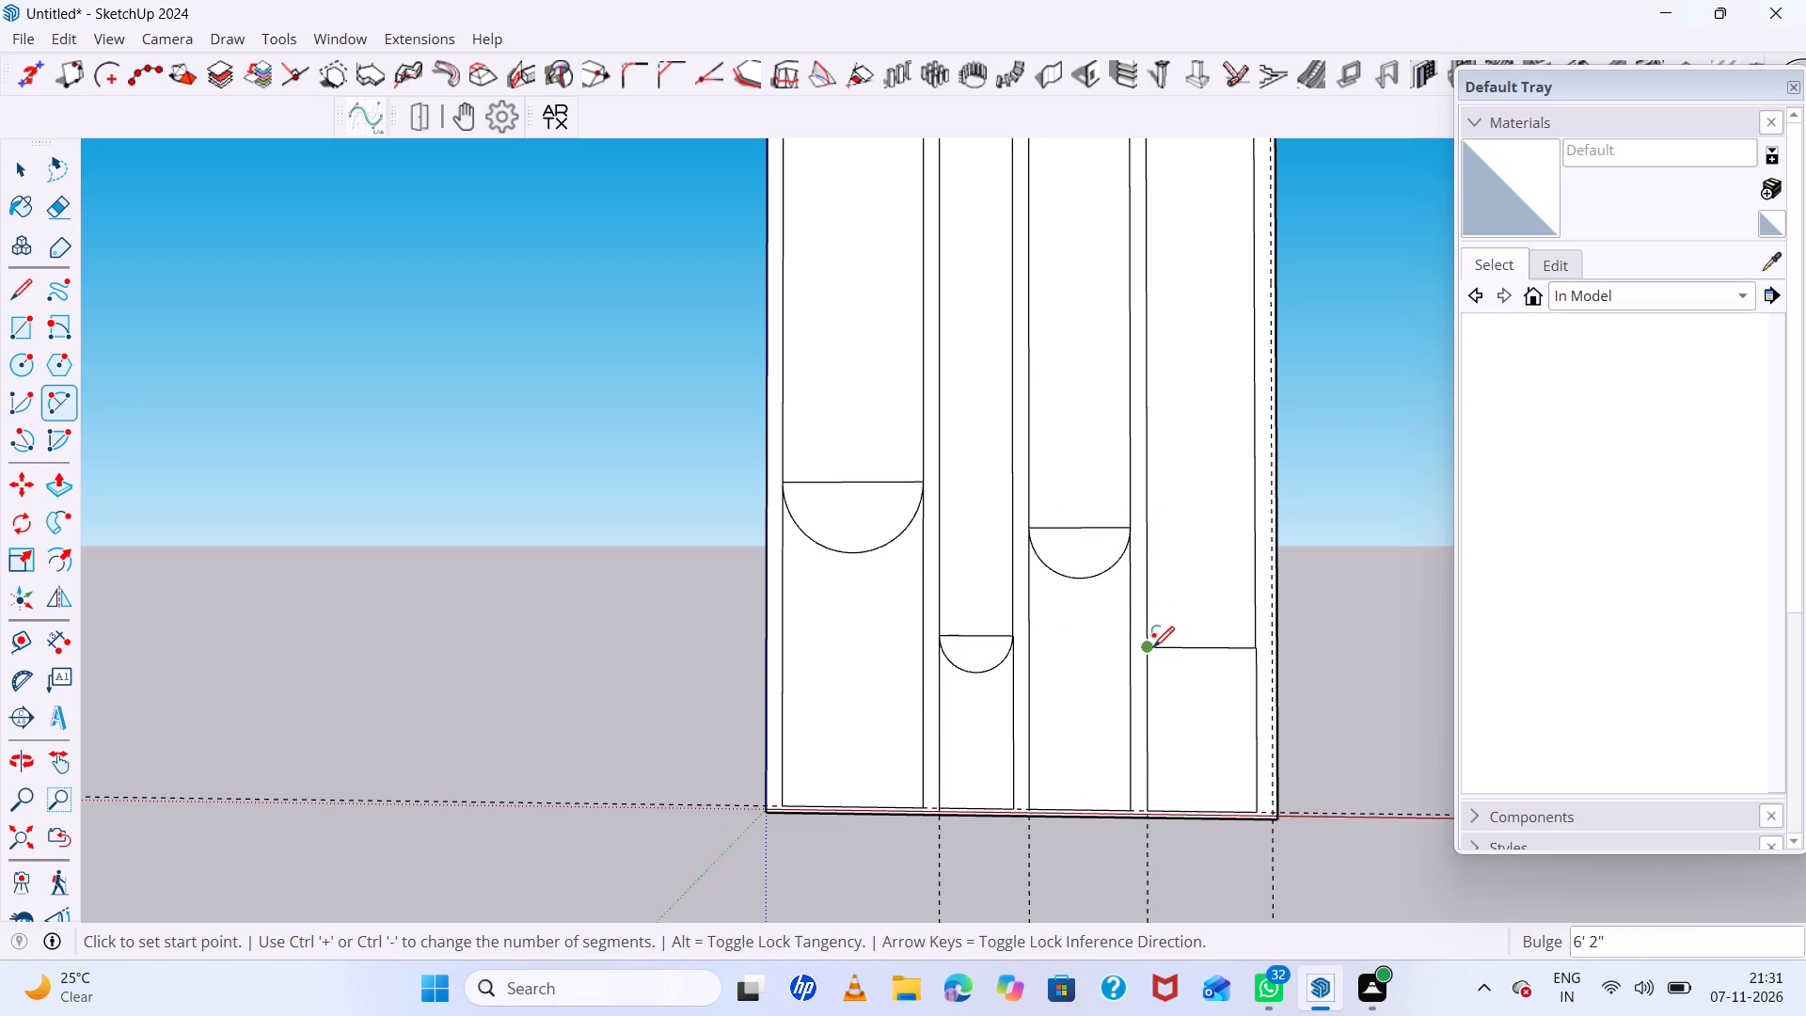
Draw a downward semicircular arc with a 6' 6" bulge across the top edge of the fourth lower rectangle.
left_click(1153, 647)
left_click(1252, 652)
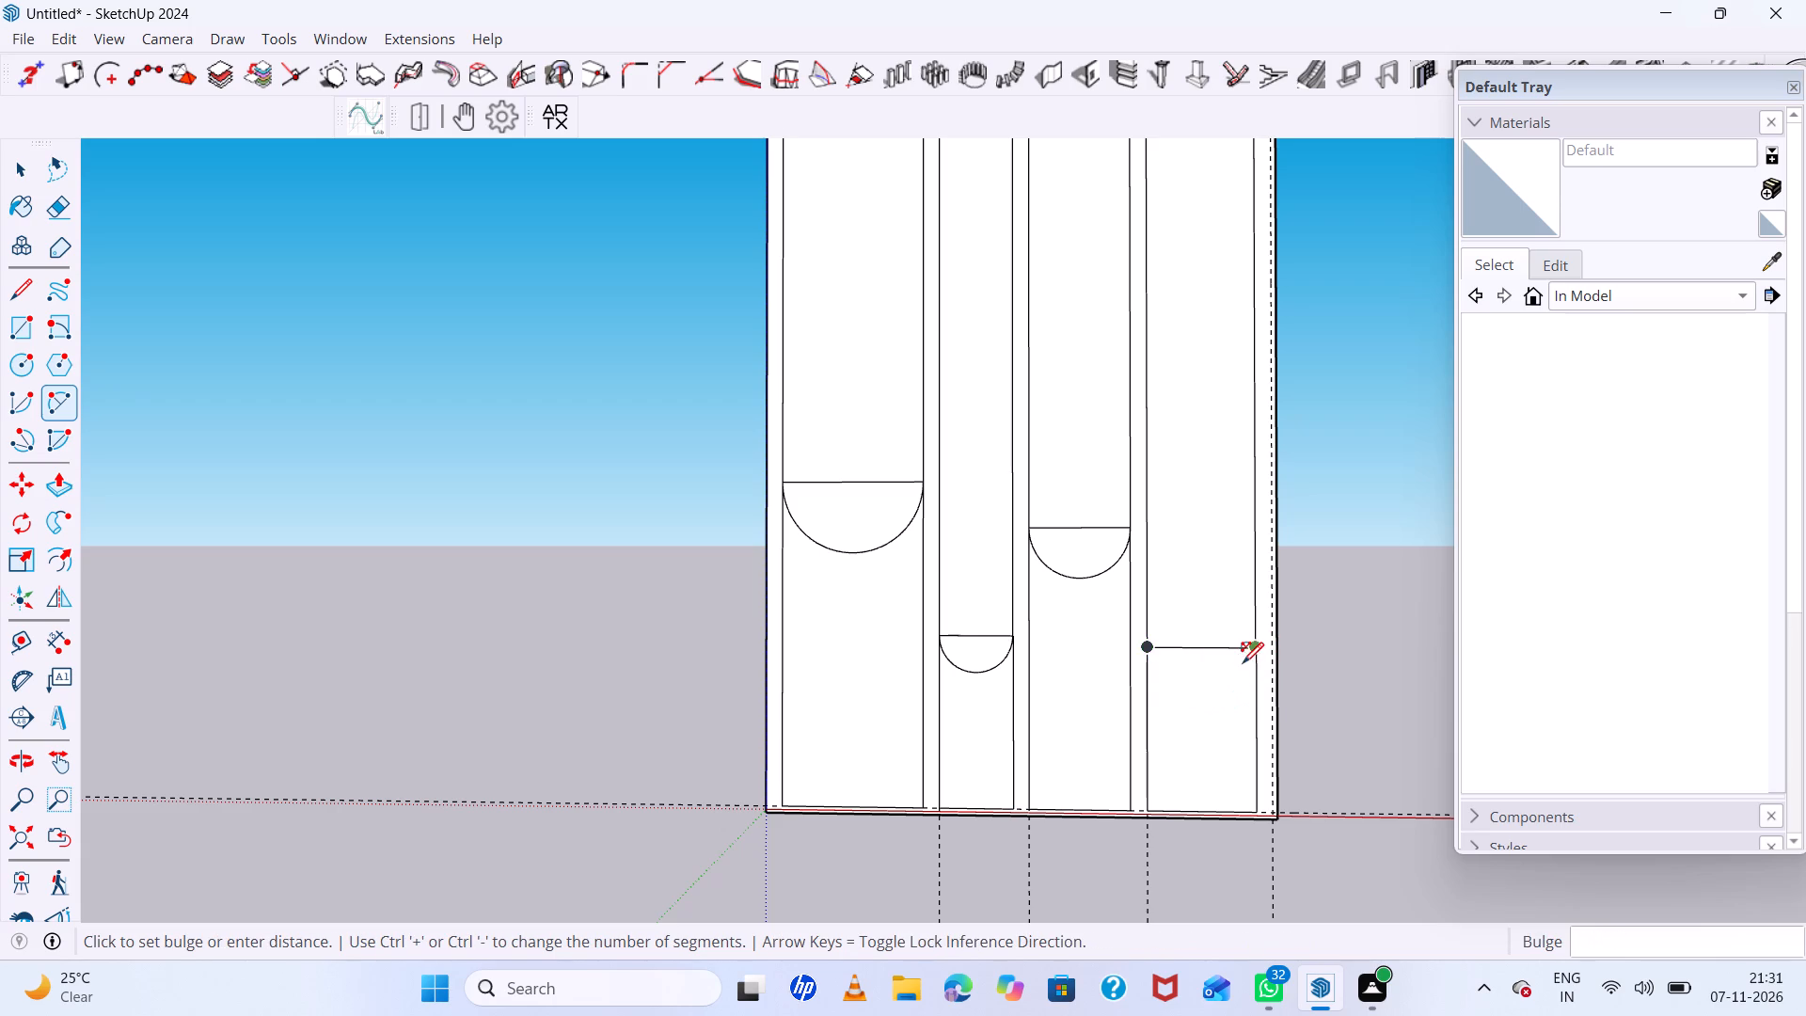
left_click(1244, 695)
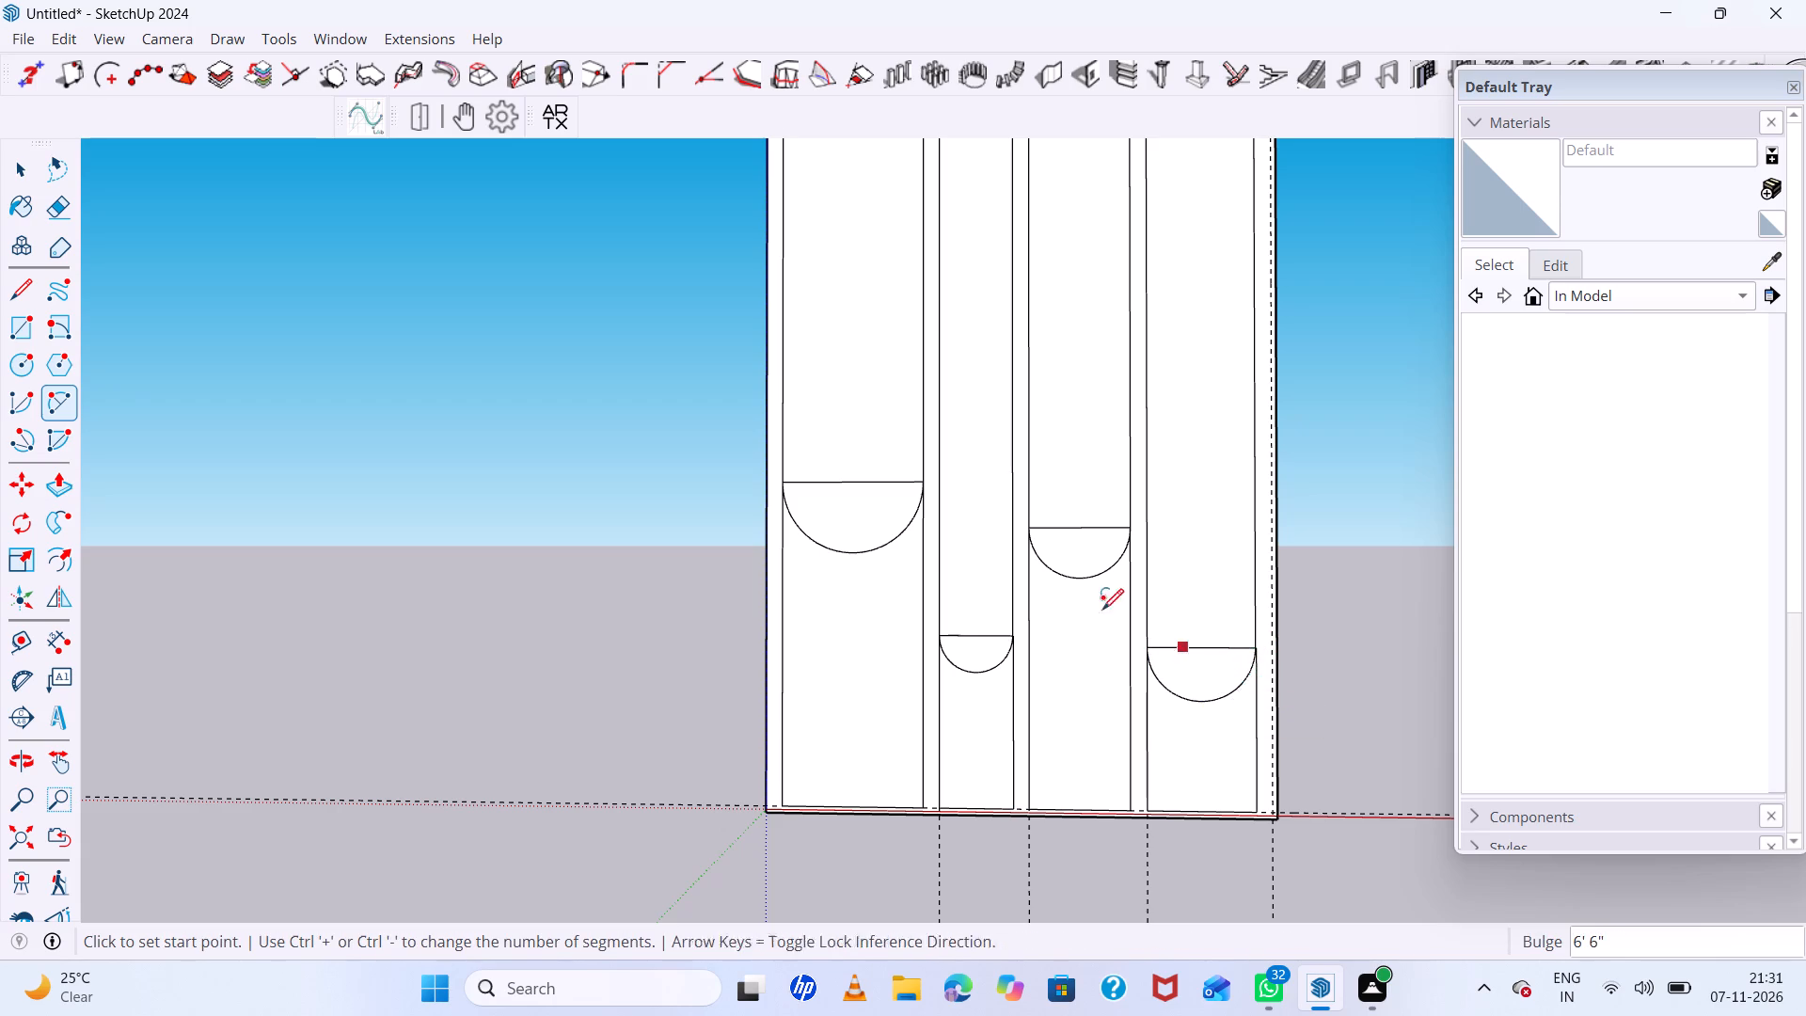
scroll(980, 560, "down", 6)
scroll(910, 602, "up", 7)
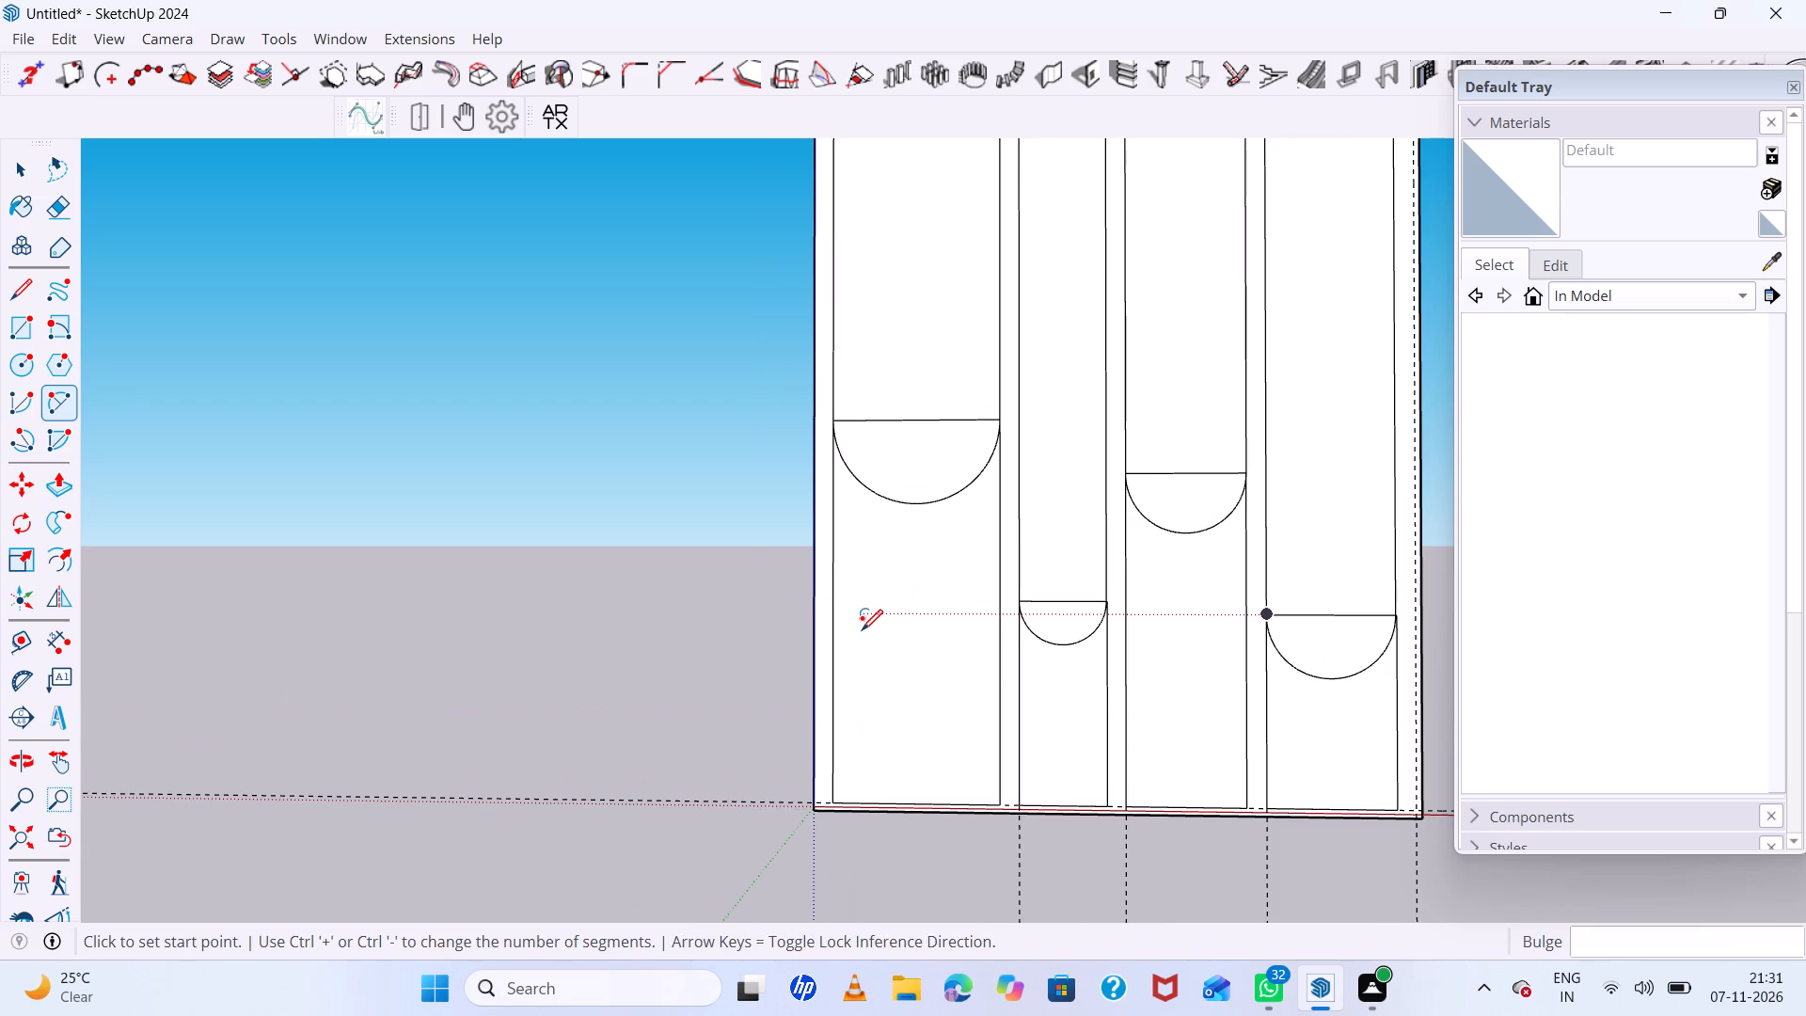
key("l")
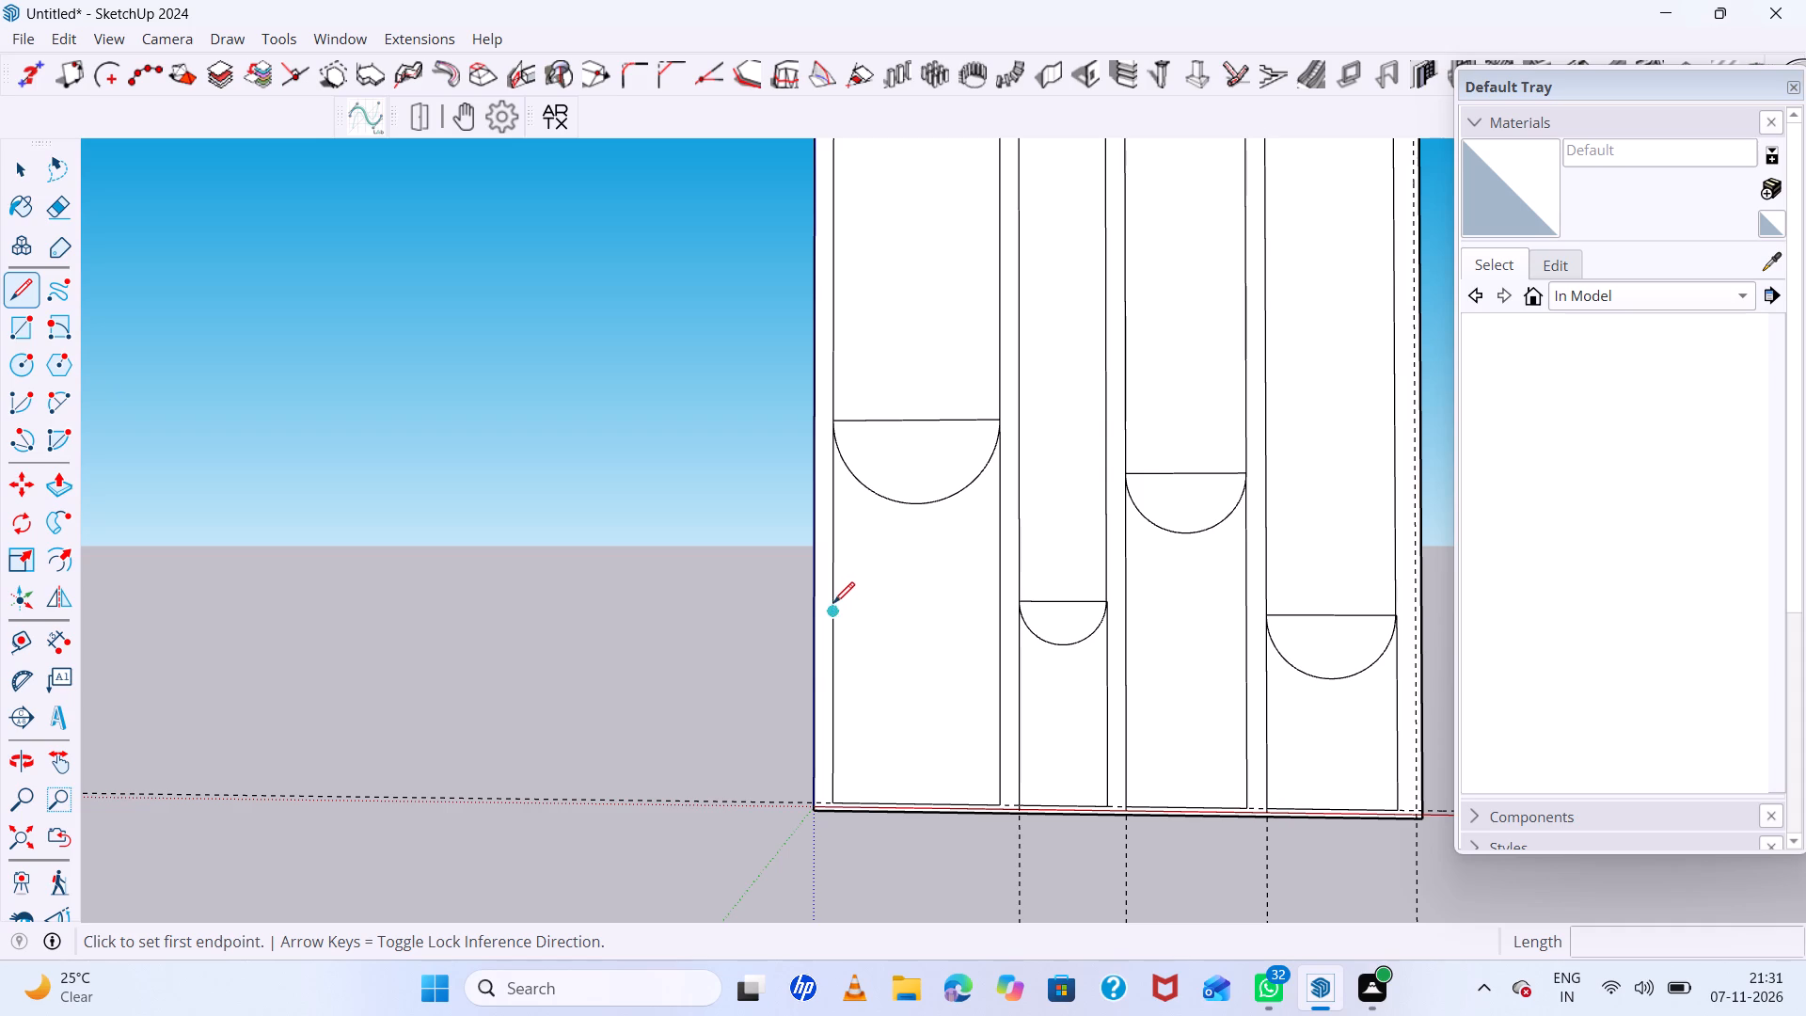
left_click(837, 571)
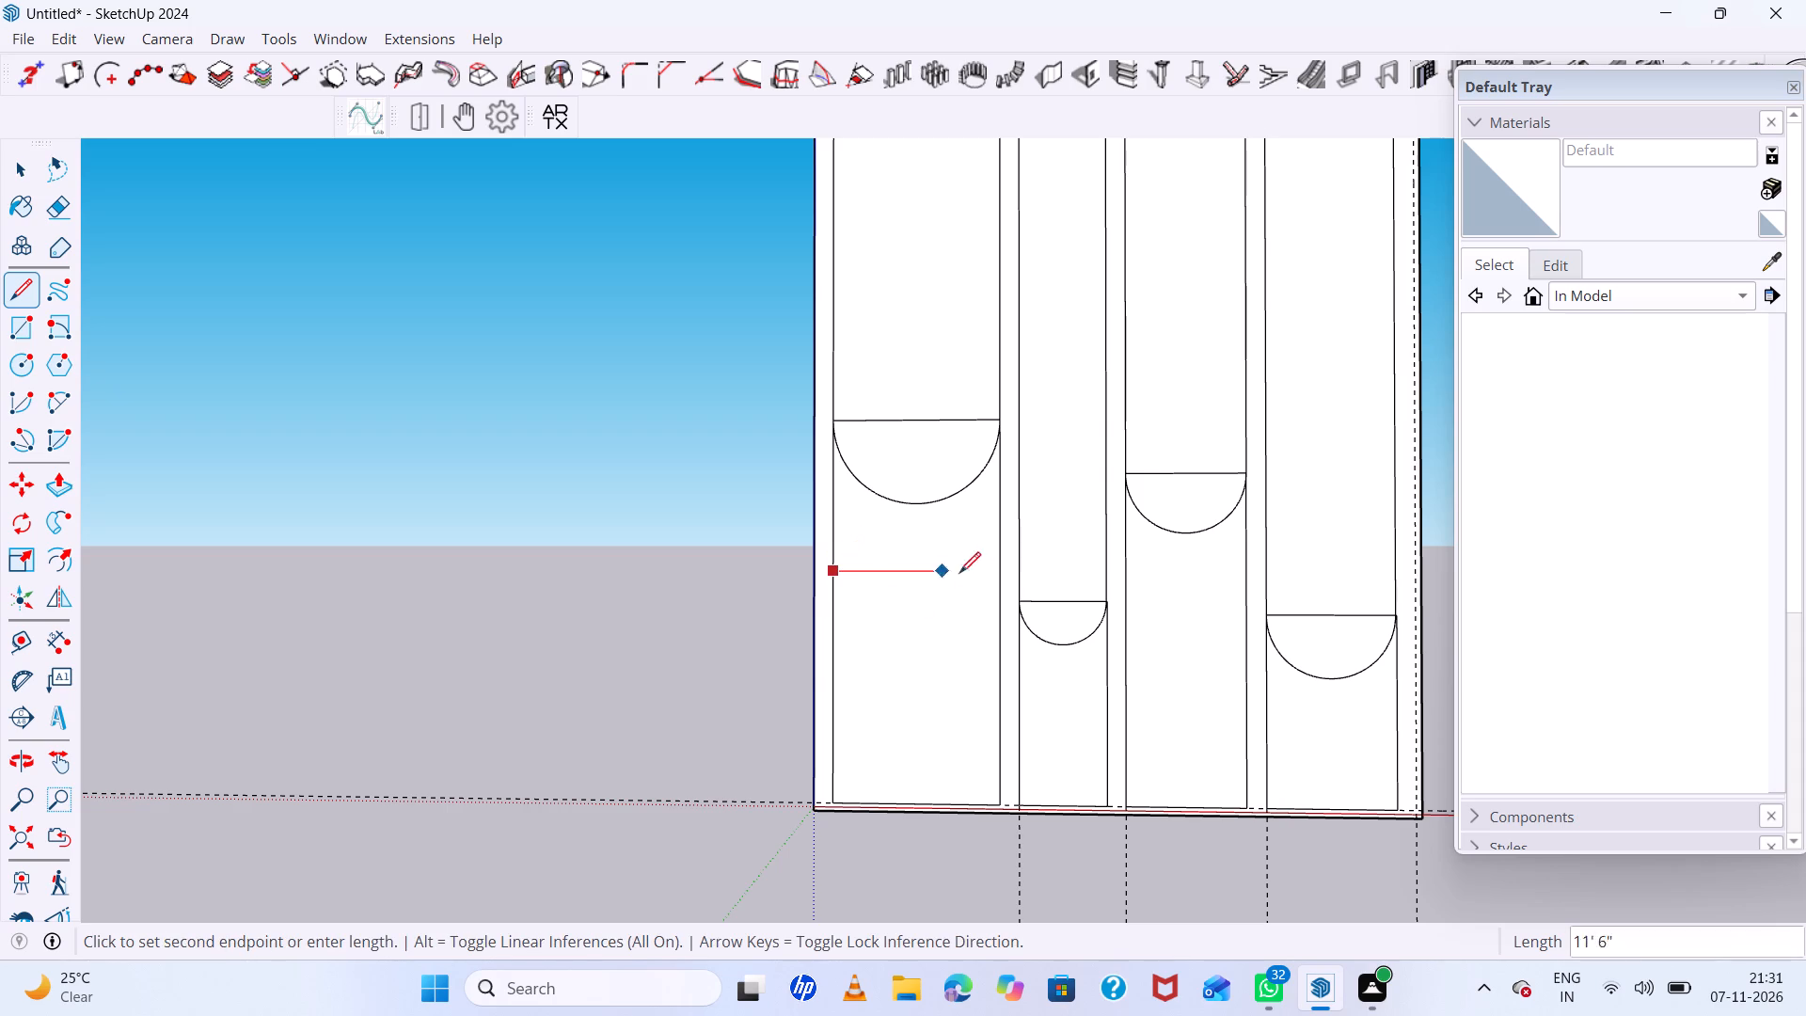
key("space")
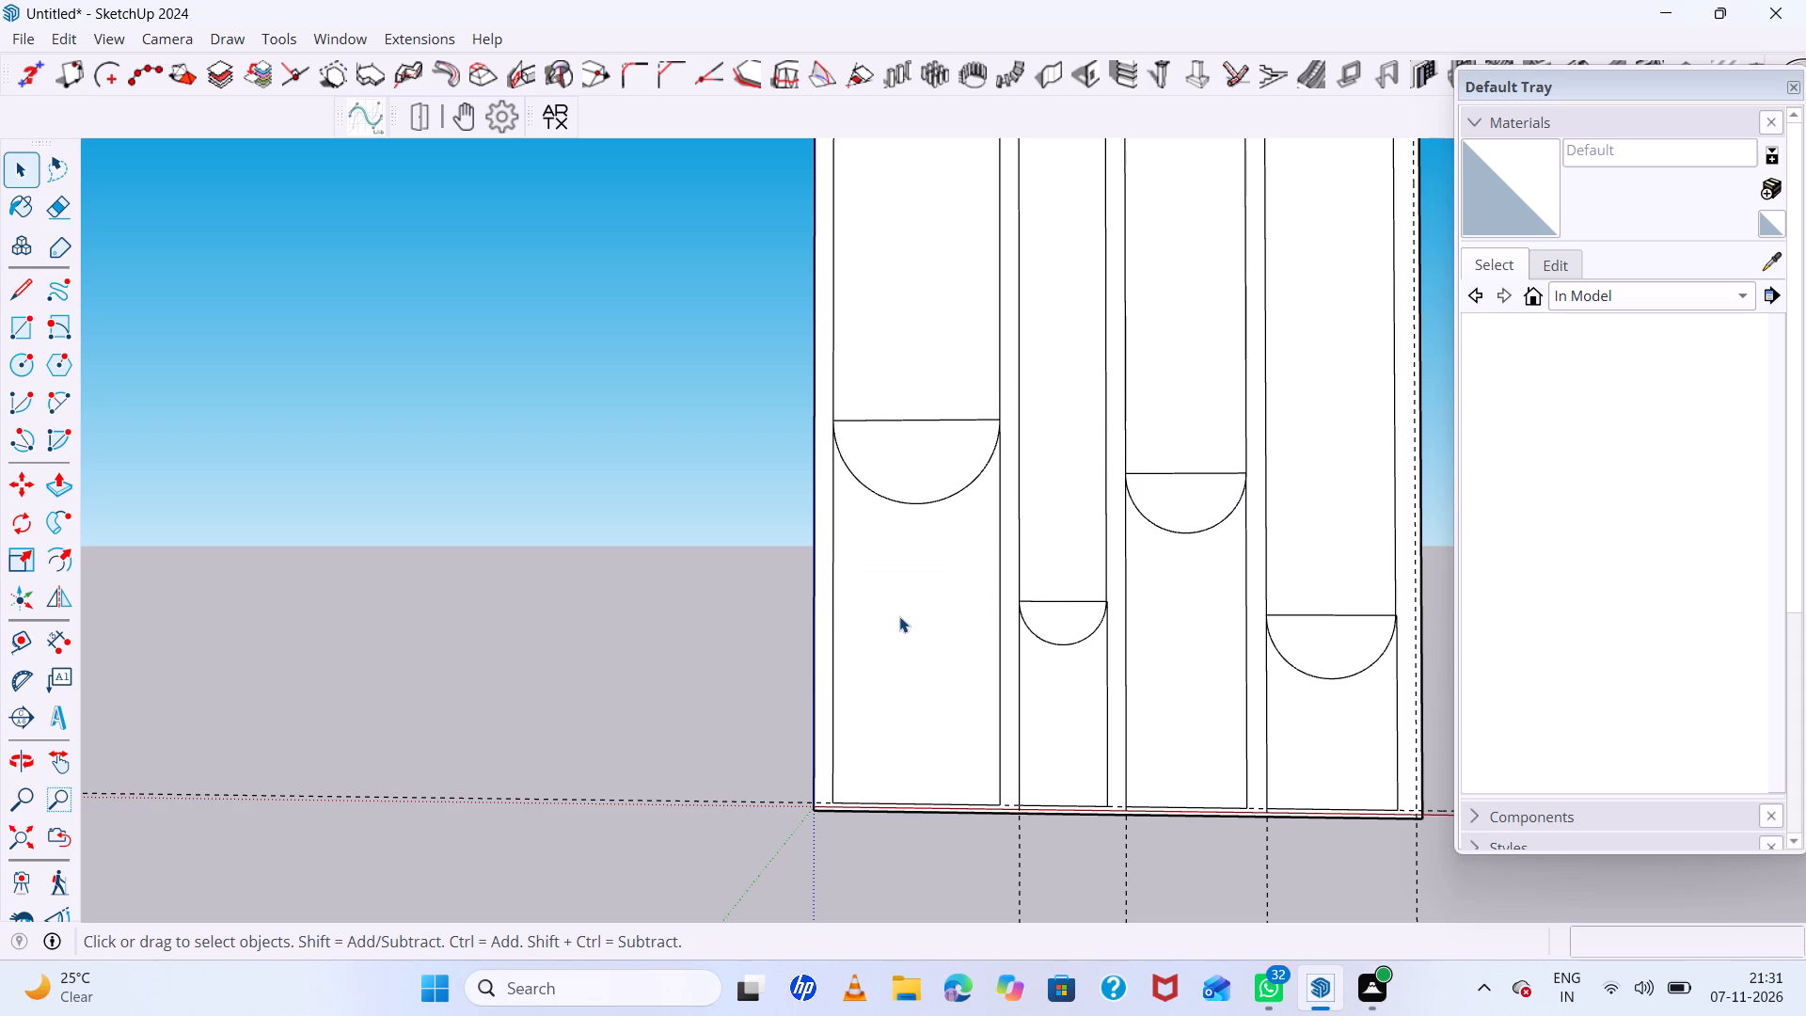
Draw a horizontal line across the first lower rectangle from the midpoint of one side edge to the other.
key("l")
left_click(835, 611)
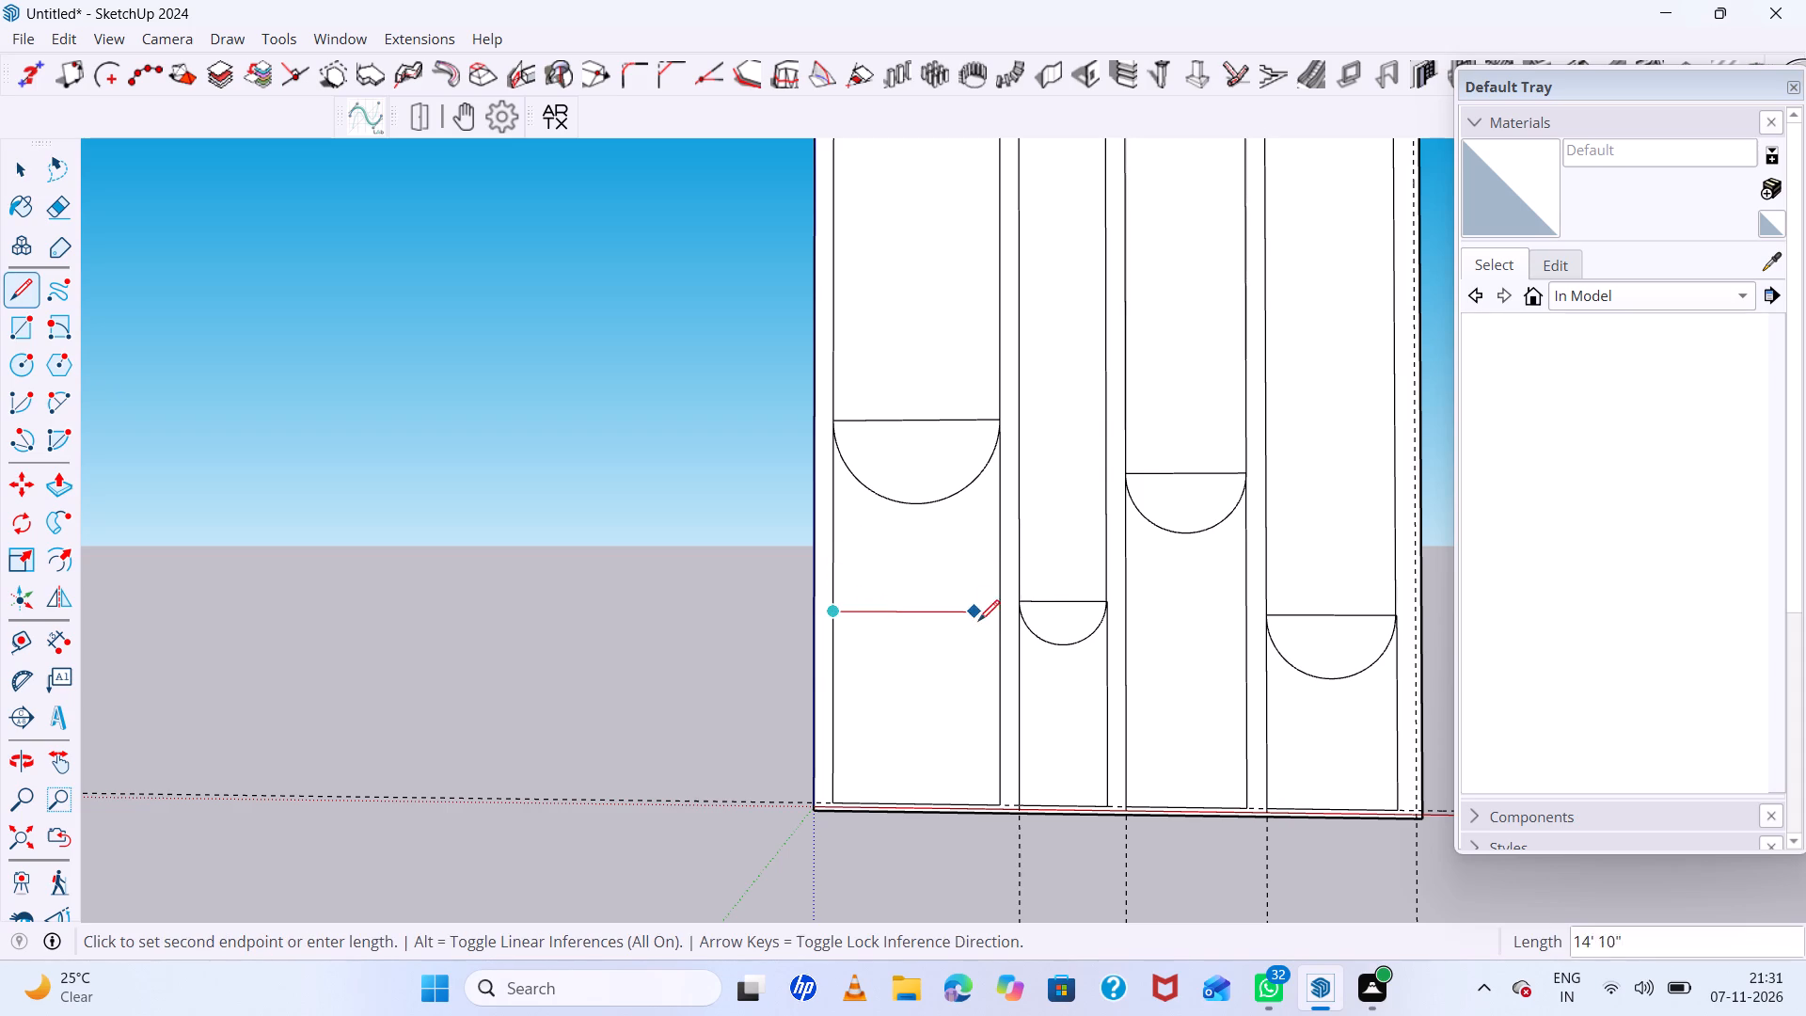
left_click(1003, 613)
key("space")
Draw an upward arc with a bulge of about 7' 6" on the first lower rectangle's horizontal midline.
key("a")
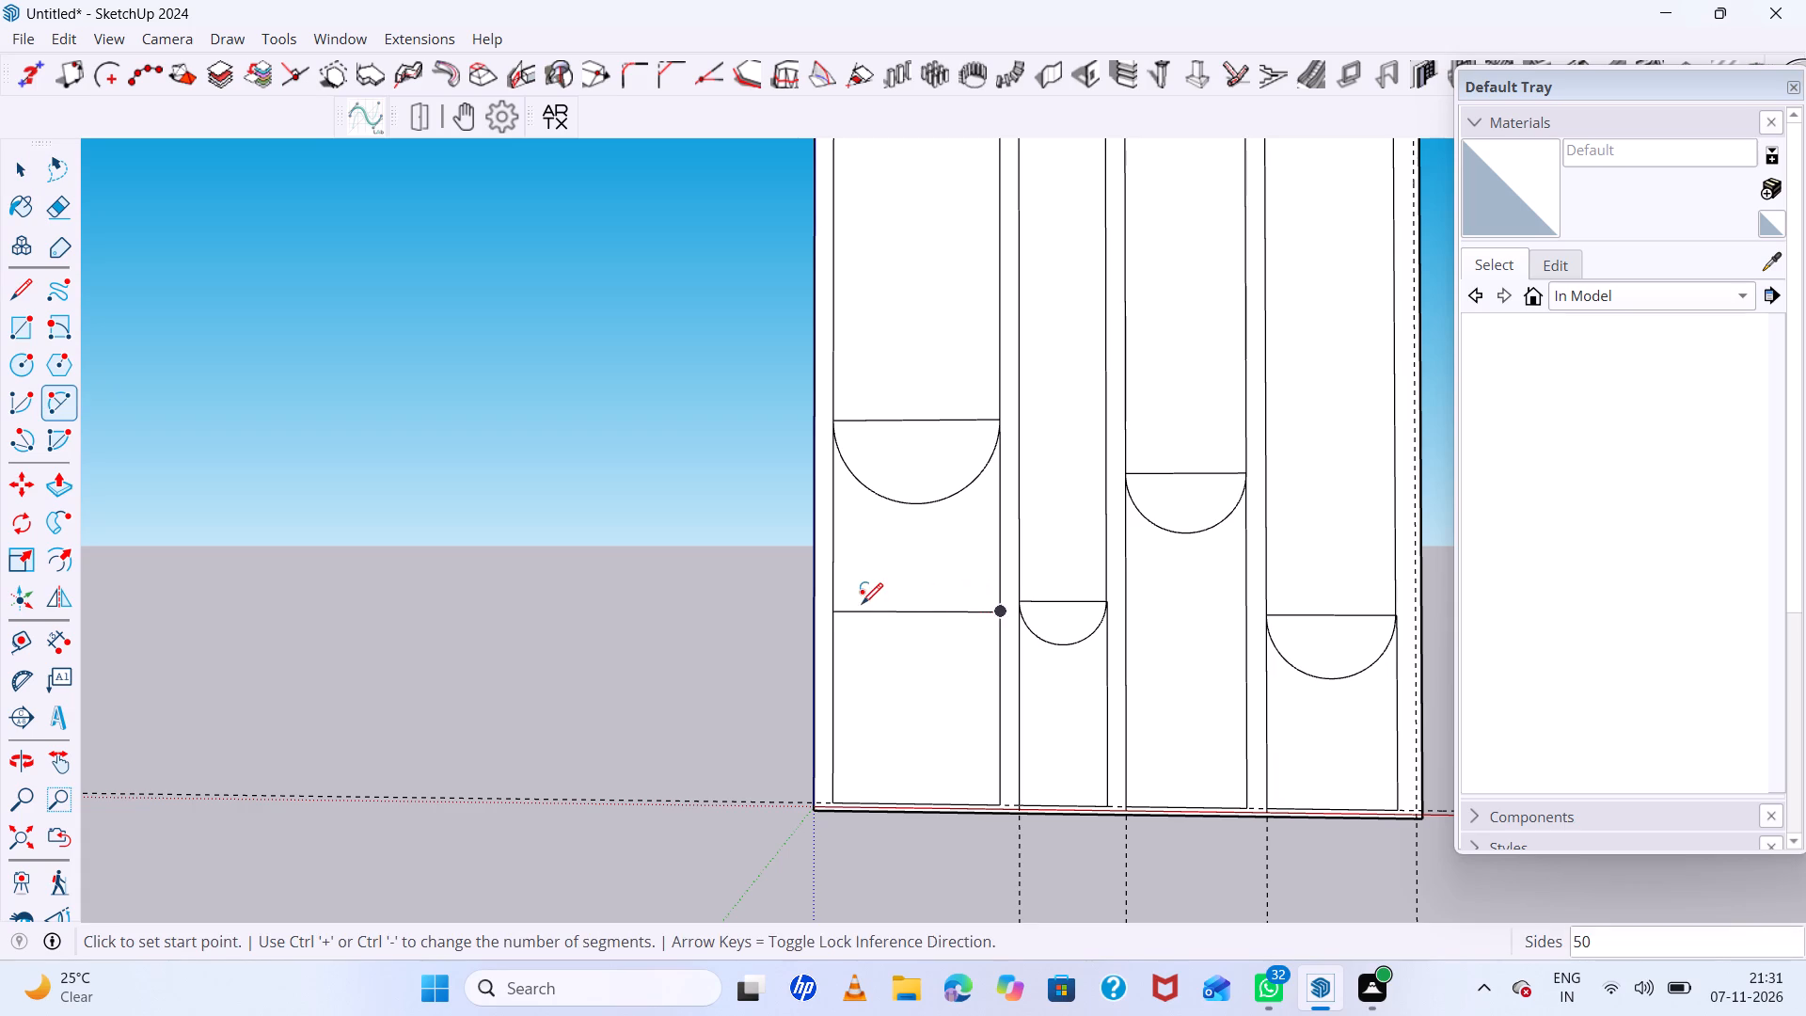
left_click(832, 613)
left_click(1007, 612)
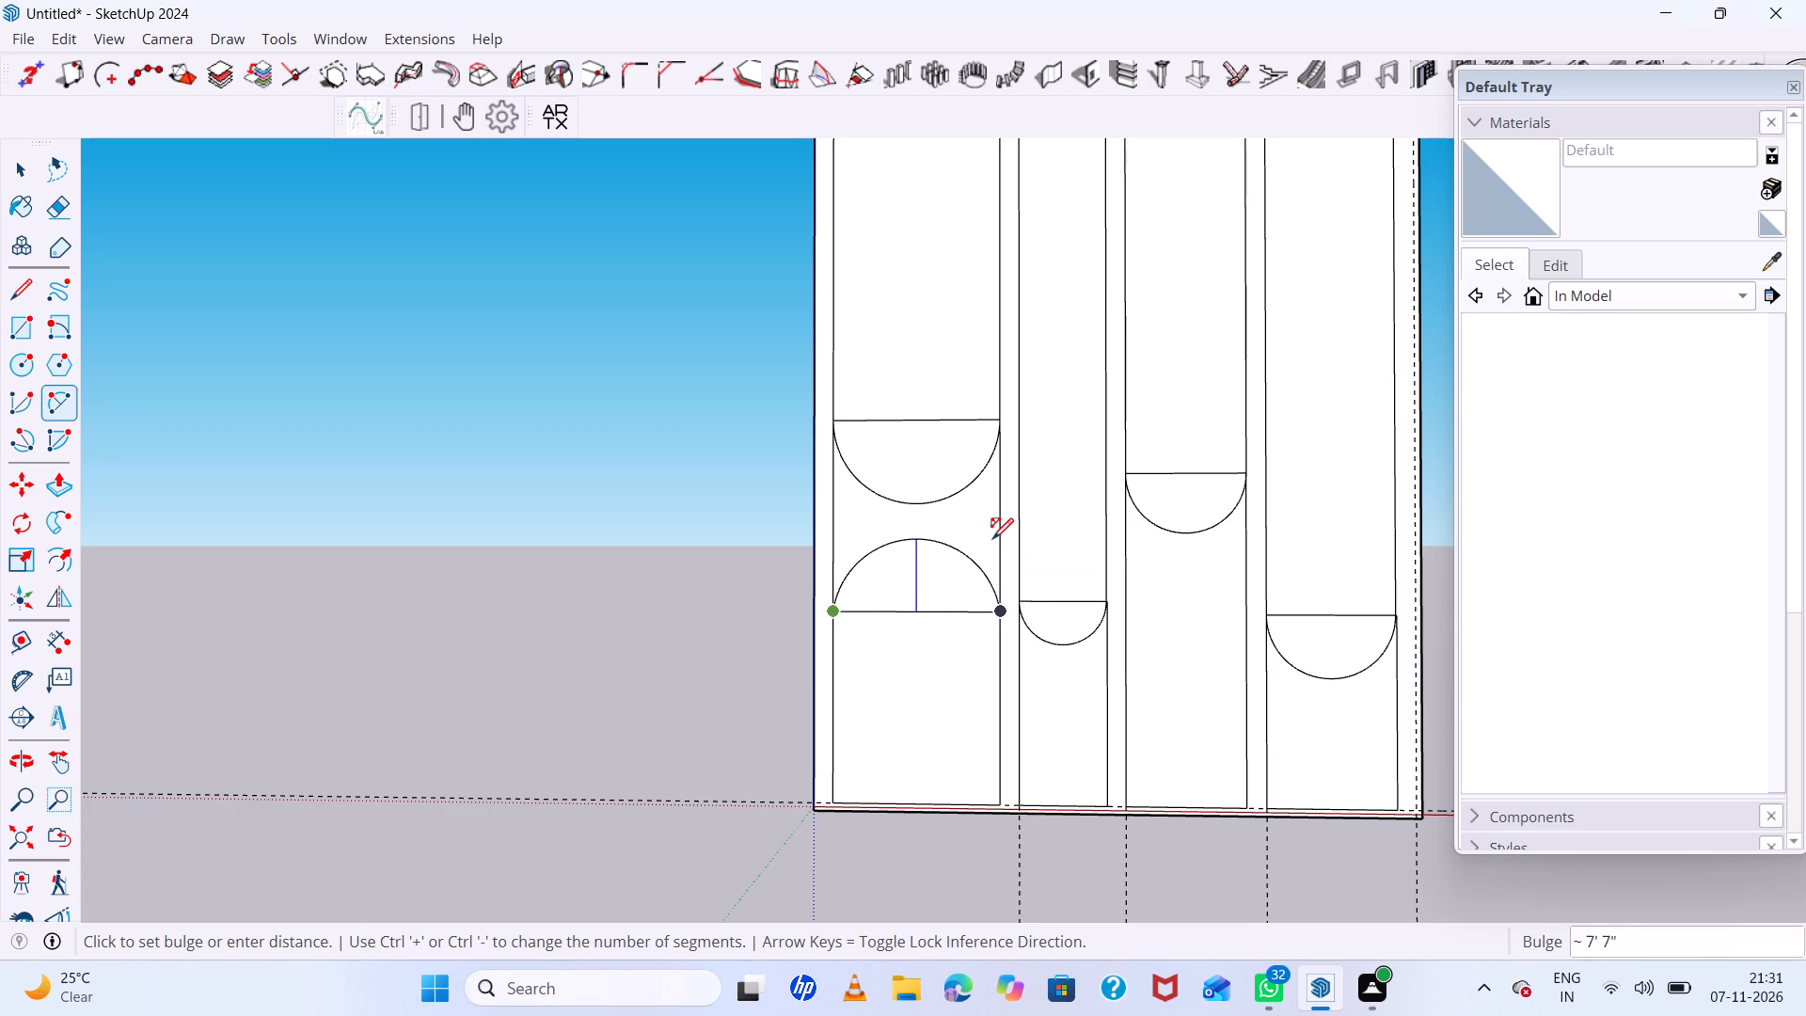
left_click(991, 540)
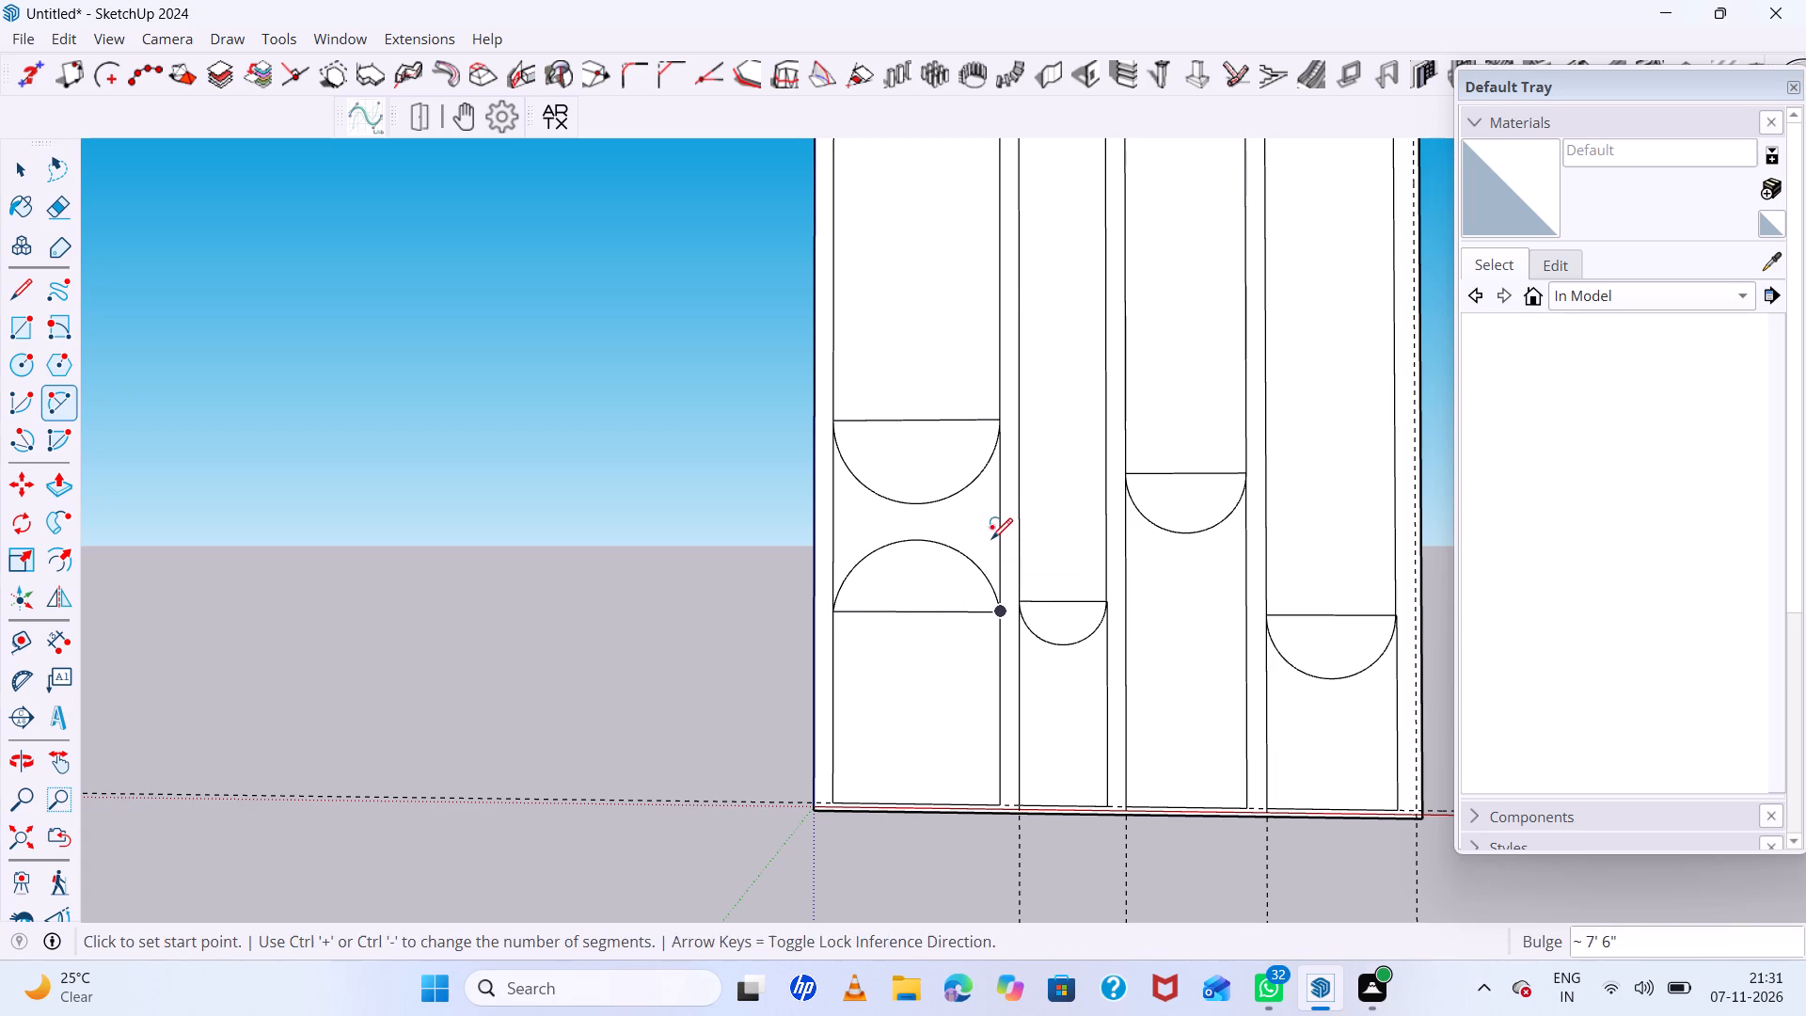
key("space")
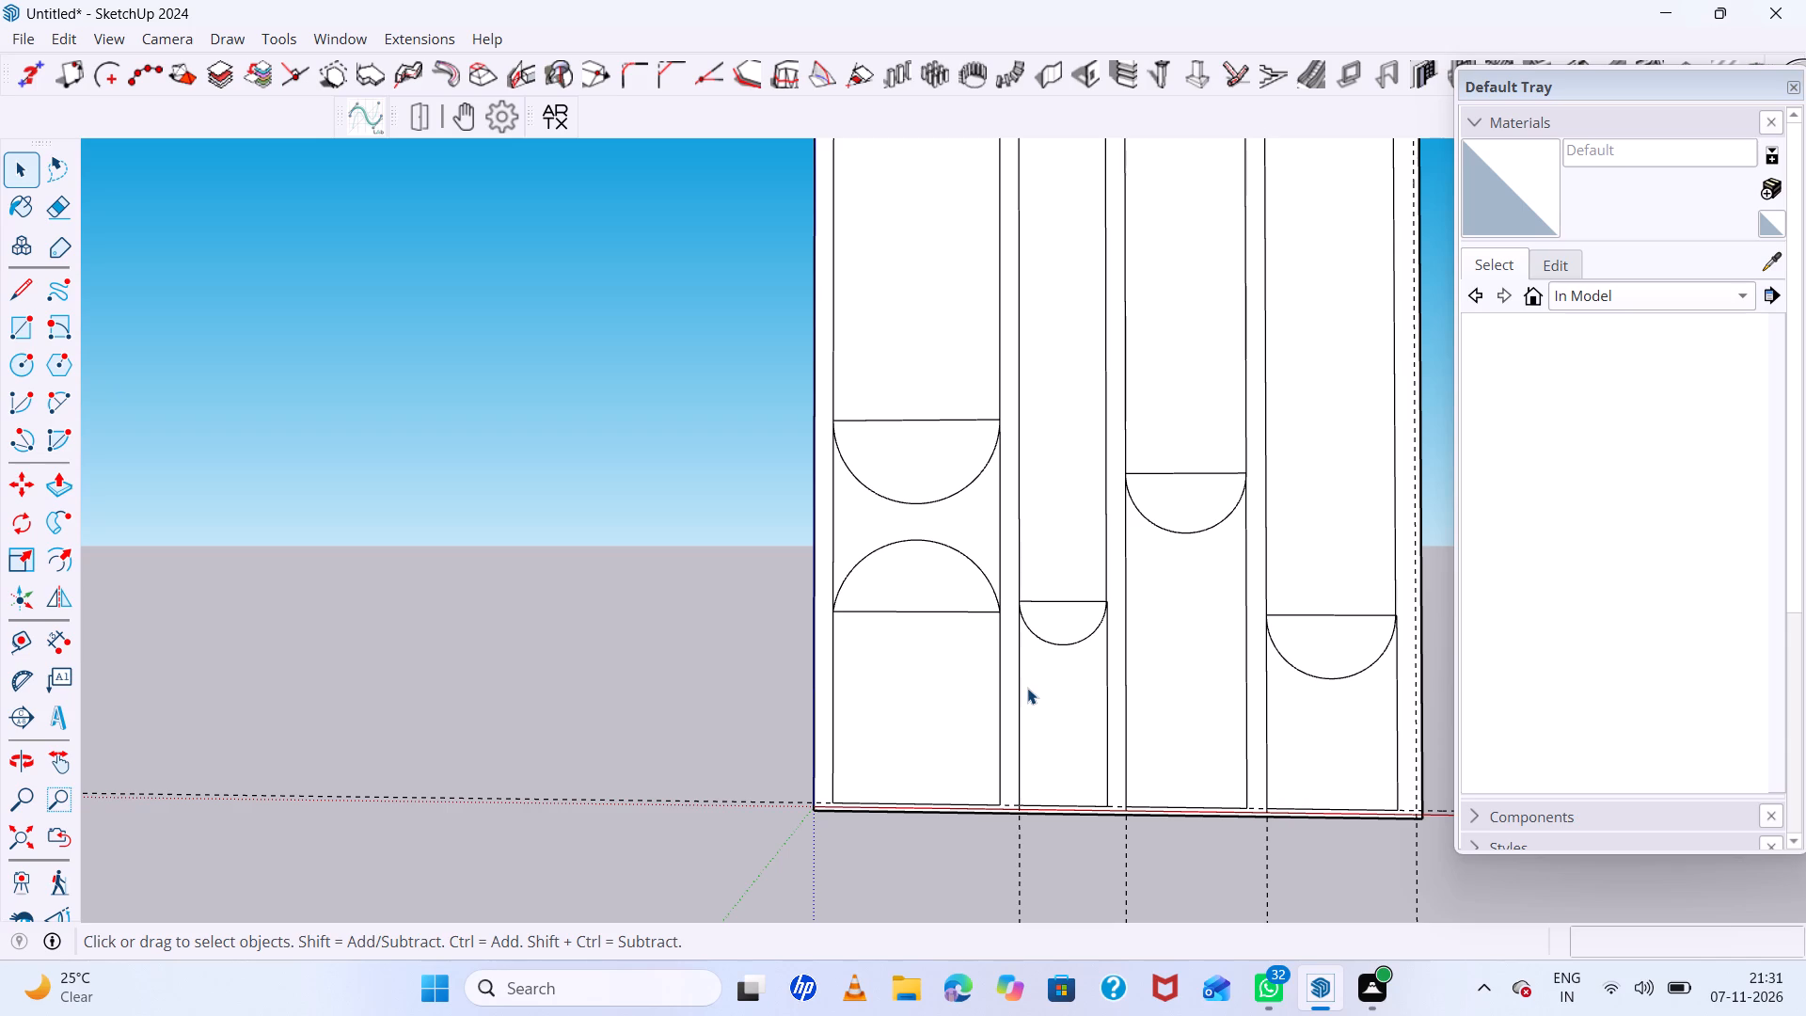
Draw a horizontal line about 9' 1" long across the second lower rectangle, below its downward arc.
key("l")
scroll(1024, 713, "up", 4)
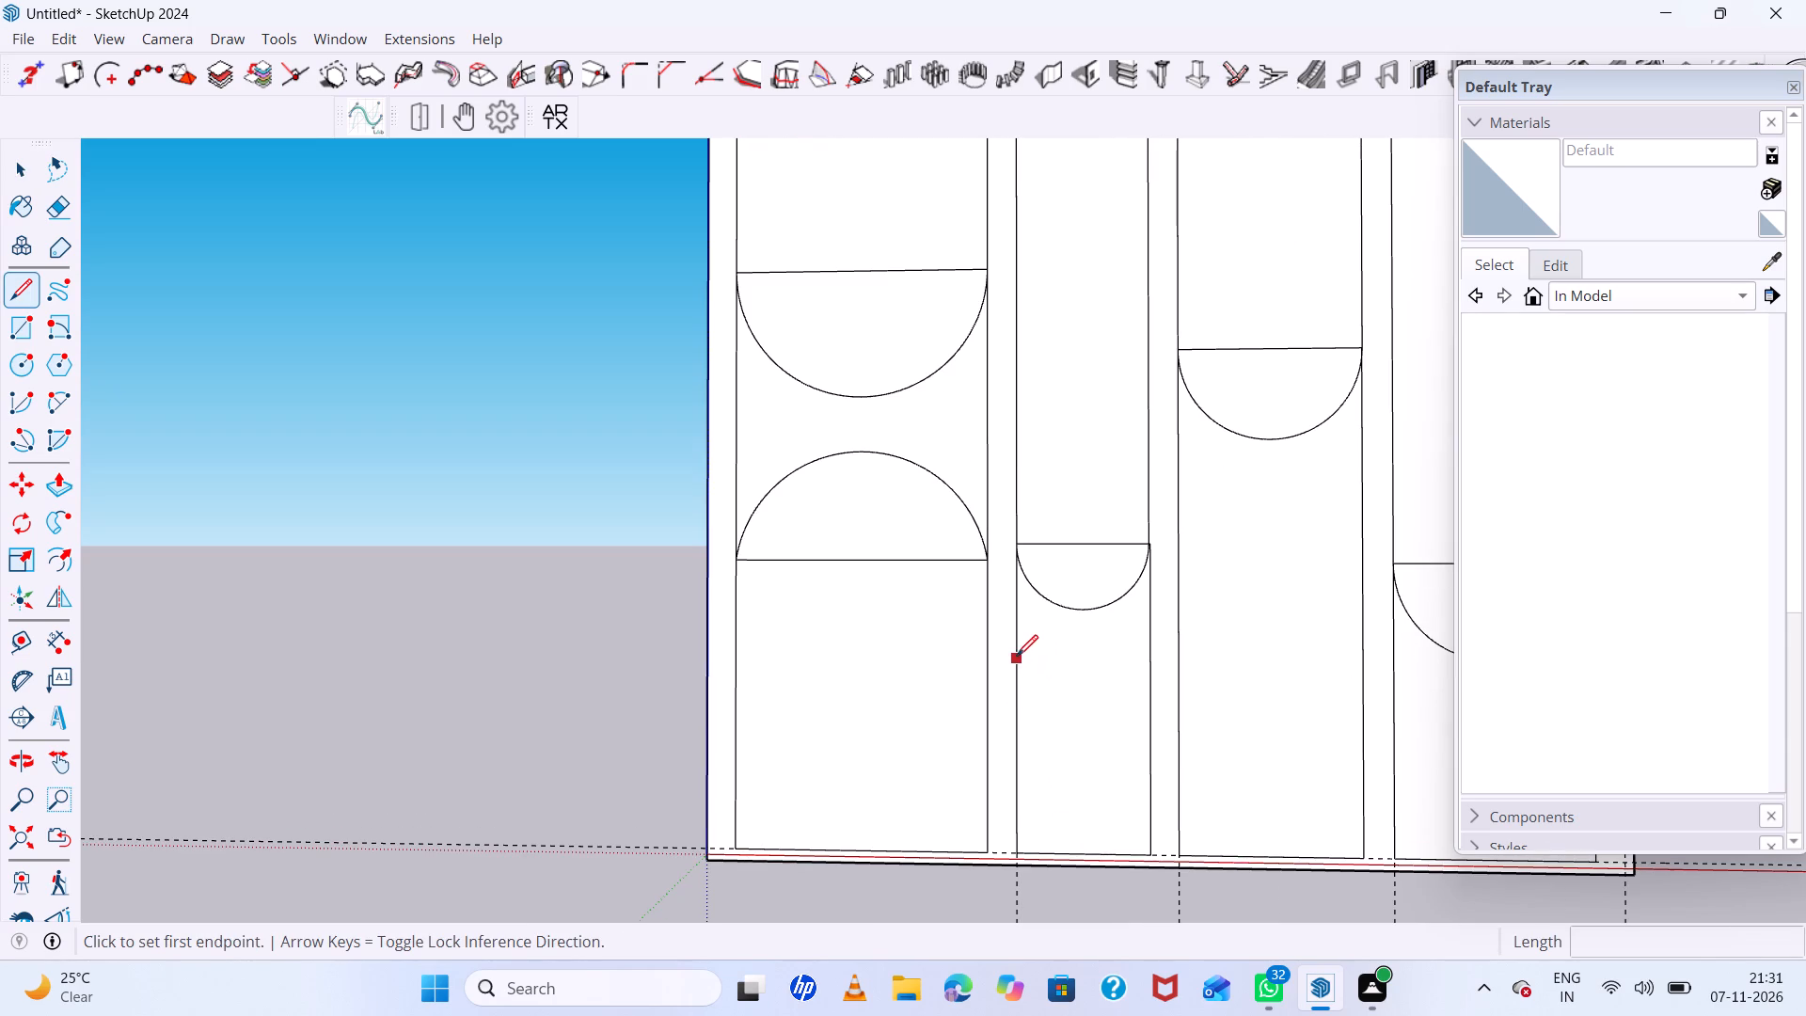
left_click(1018, 680)
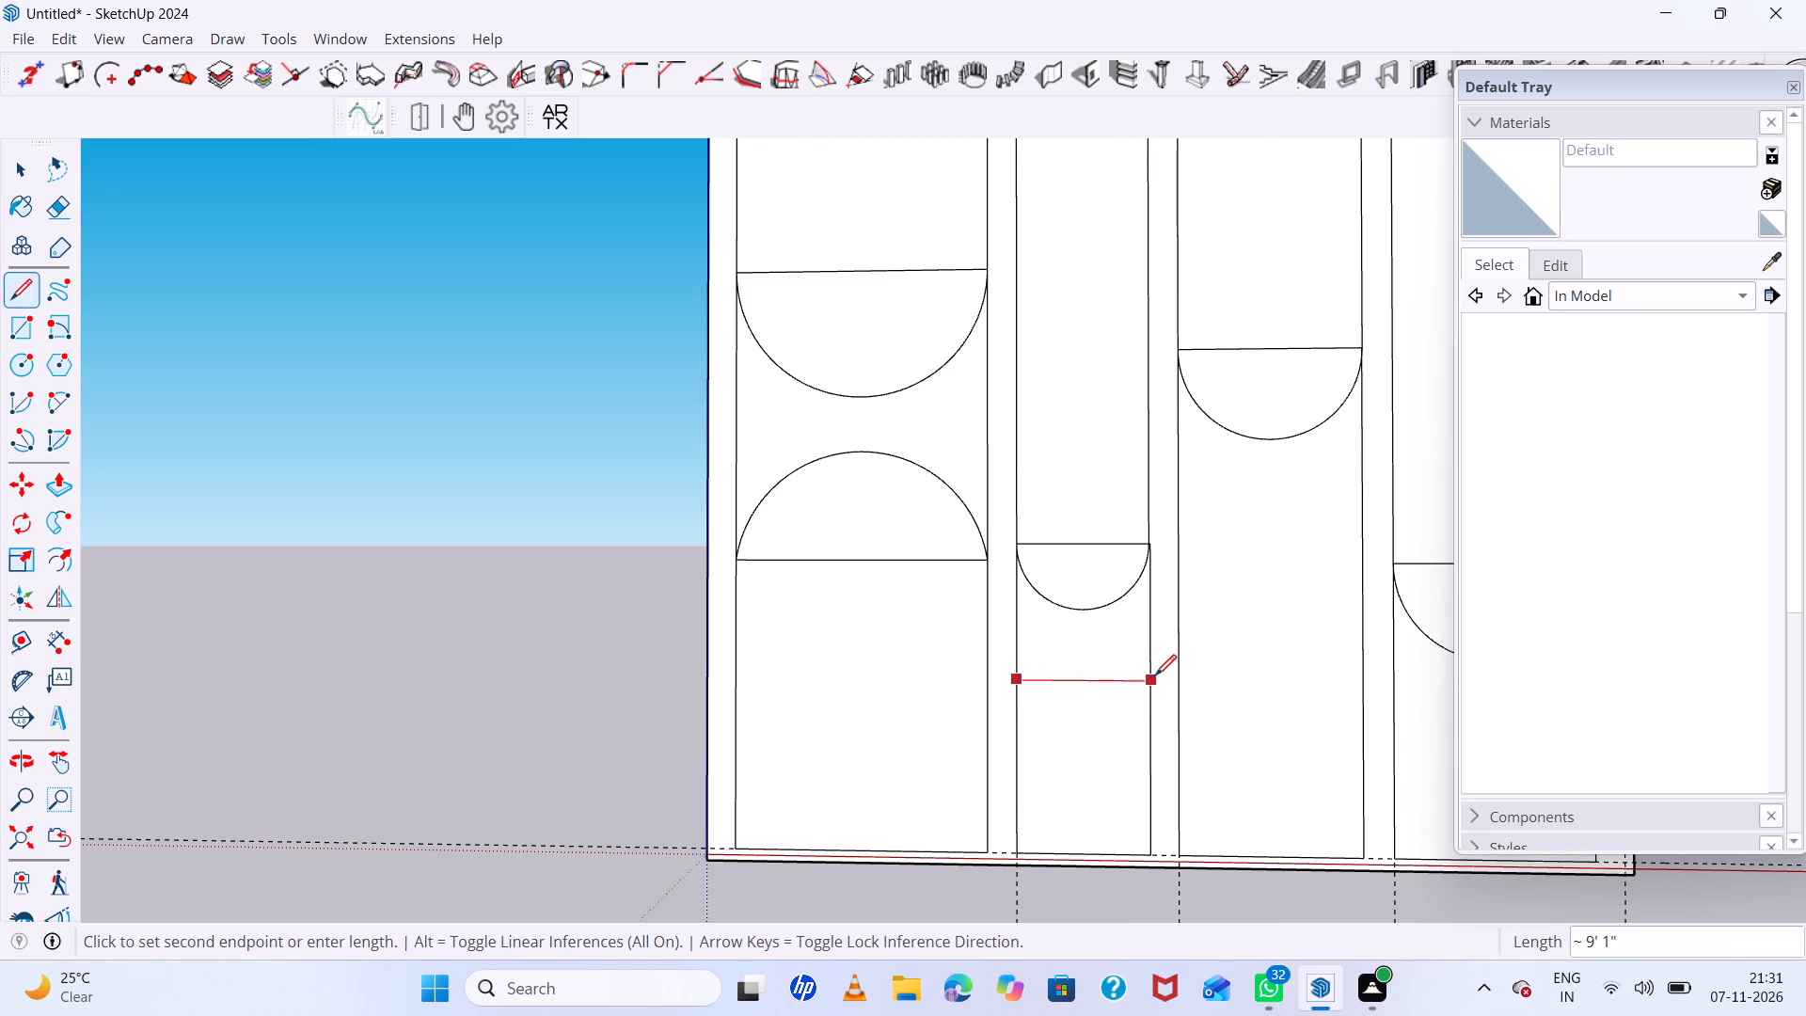
left_click(1155, 675)
Draw an upward arc with a bulge of about 3' 2" on the second lower rectangle's new horizontal line.
key("a")
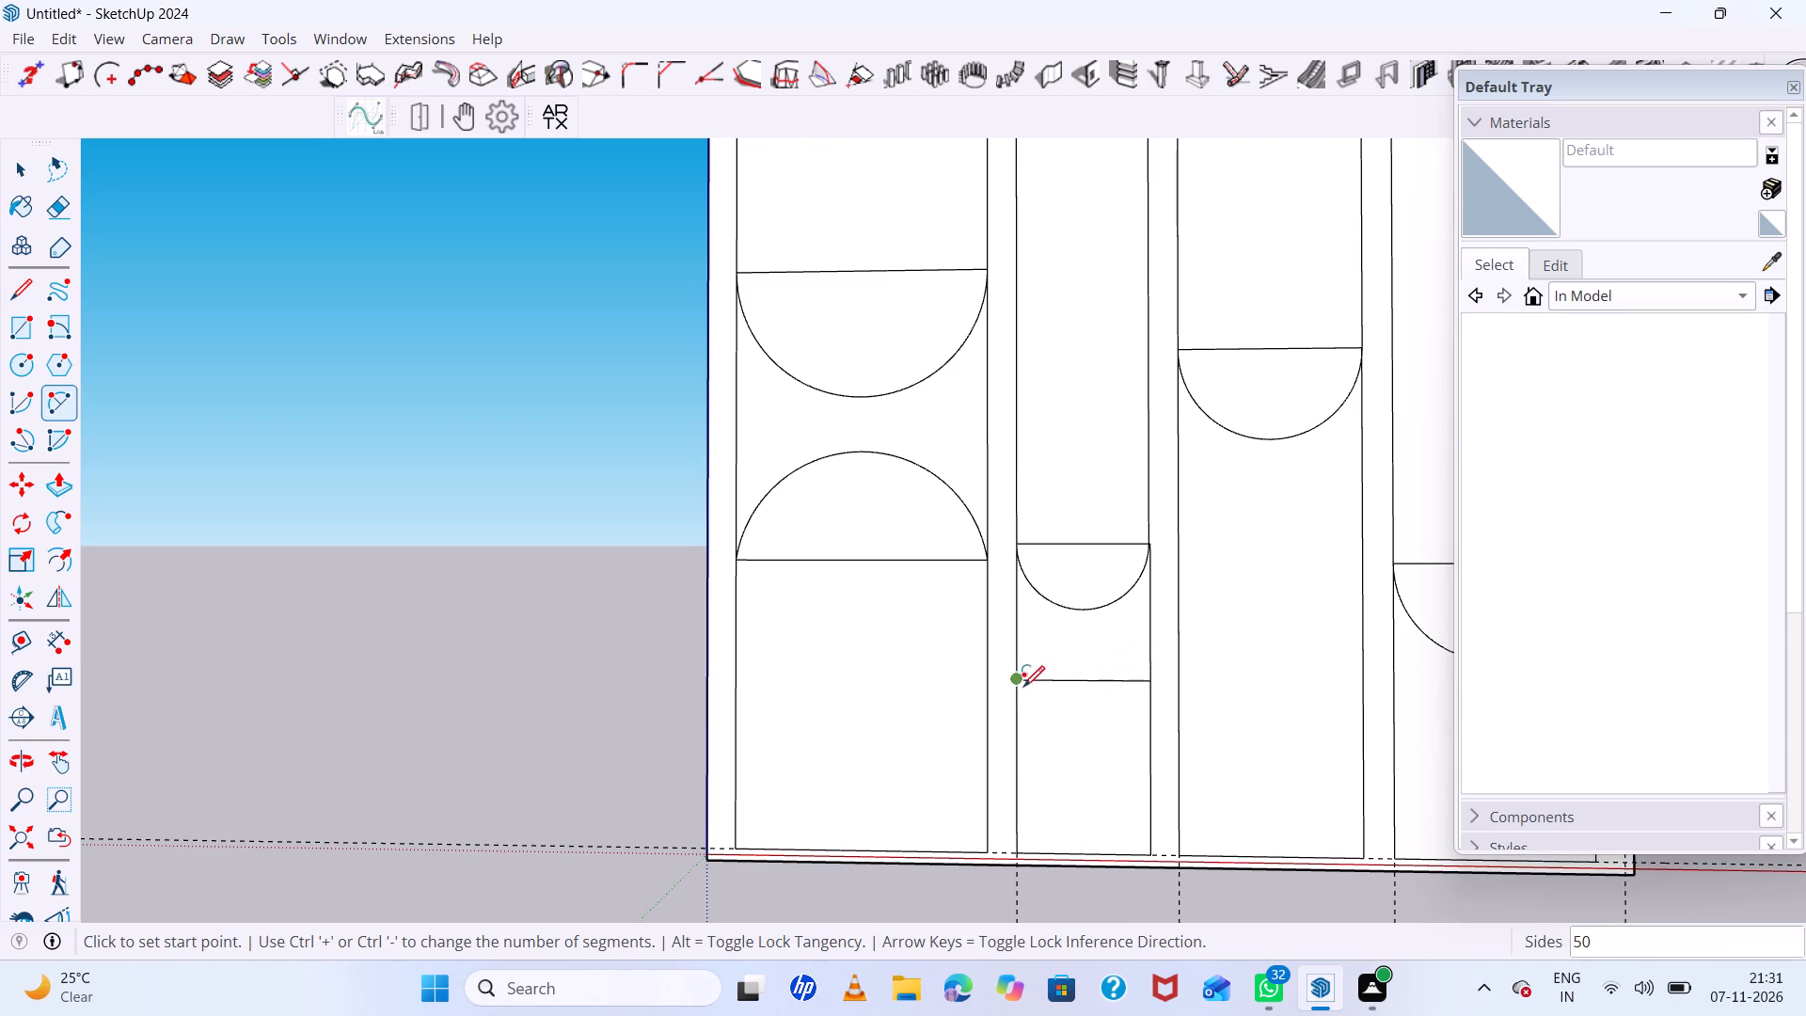
left_click(1022, 681)
left_click(1153, 683)
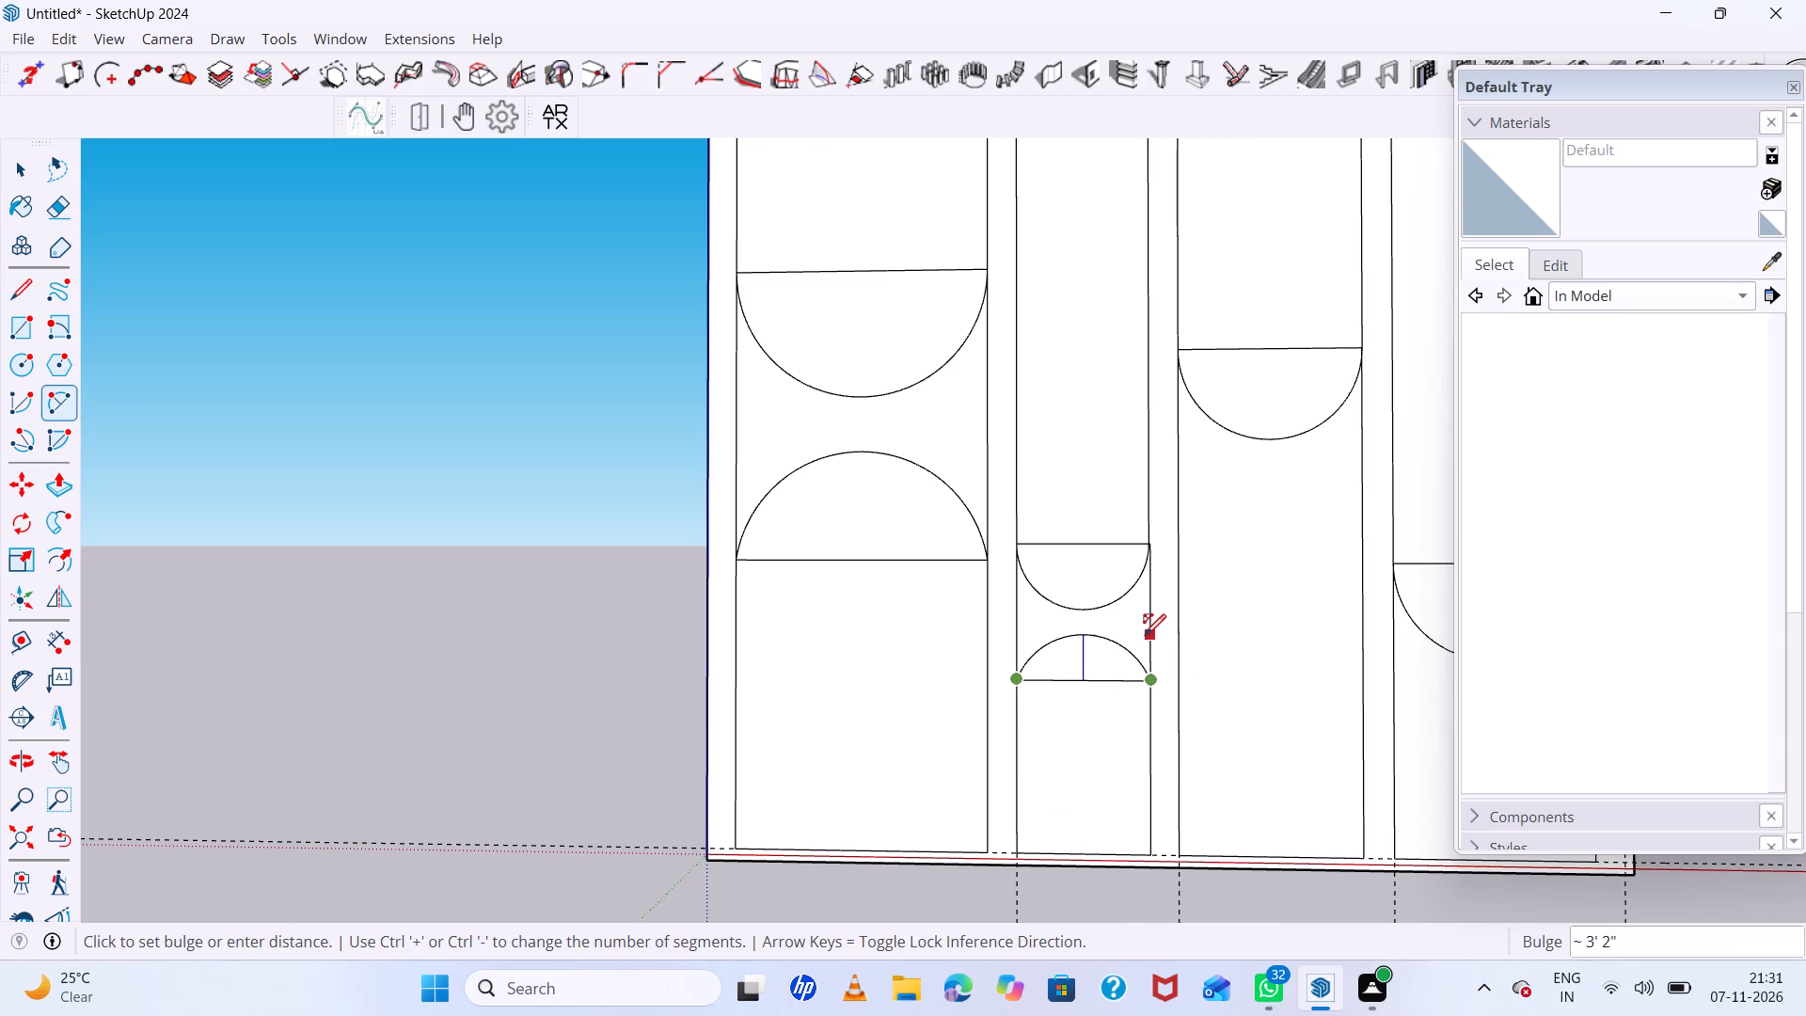
left_click(1145, 632)
scroll(974, 627, "down", 4)
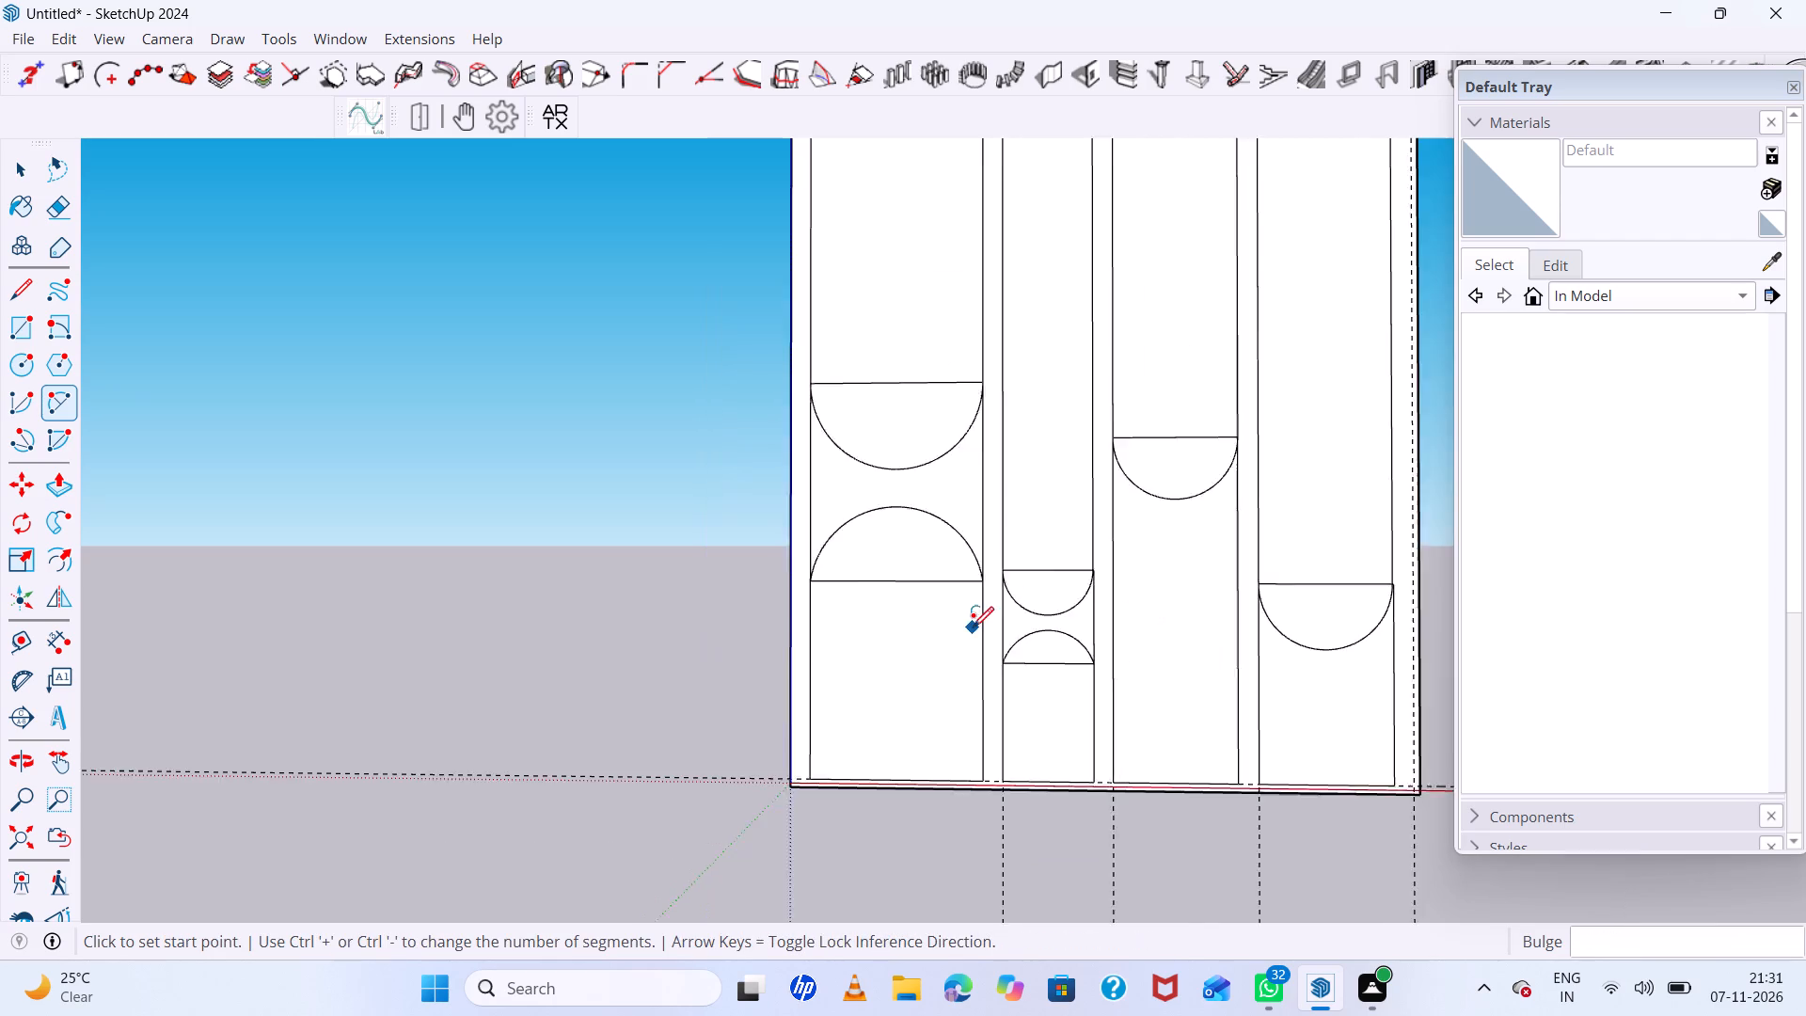
scroll(973, 627, "down", 3)
scroll(1155, 620, "up", 7)
key("space")
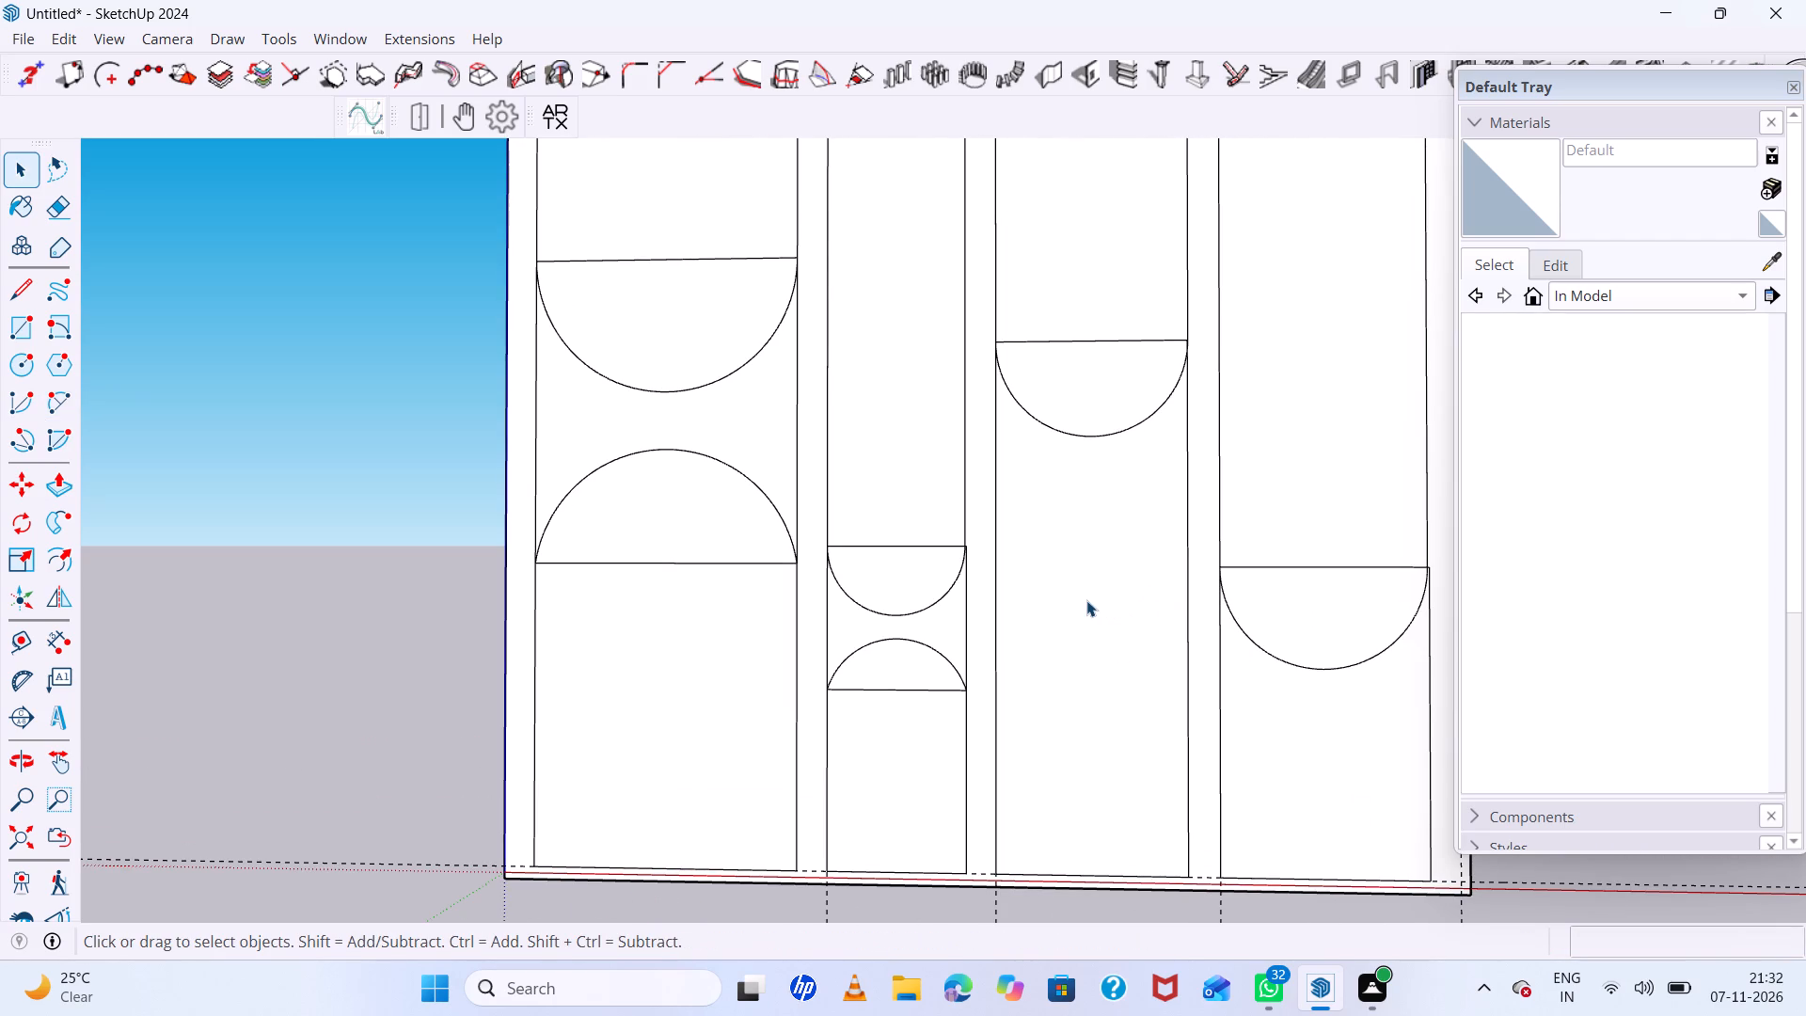
Draw a horizontal line about 12' 4" long across the third lower rectangle, below its downward arc.
scroll(1051, 556, "up", 1)
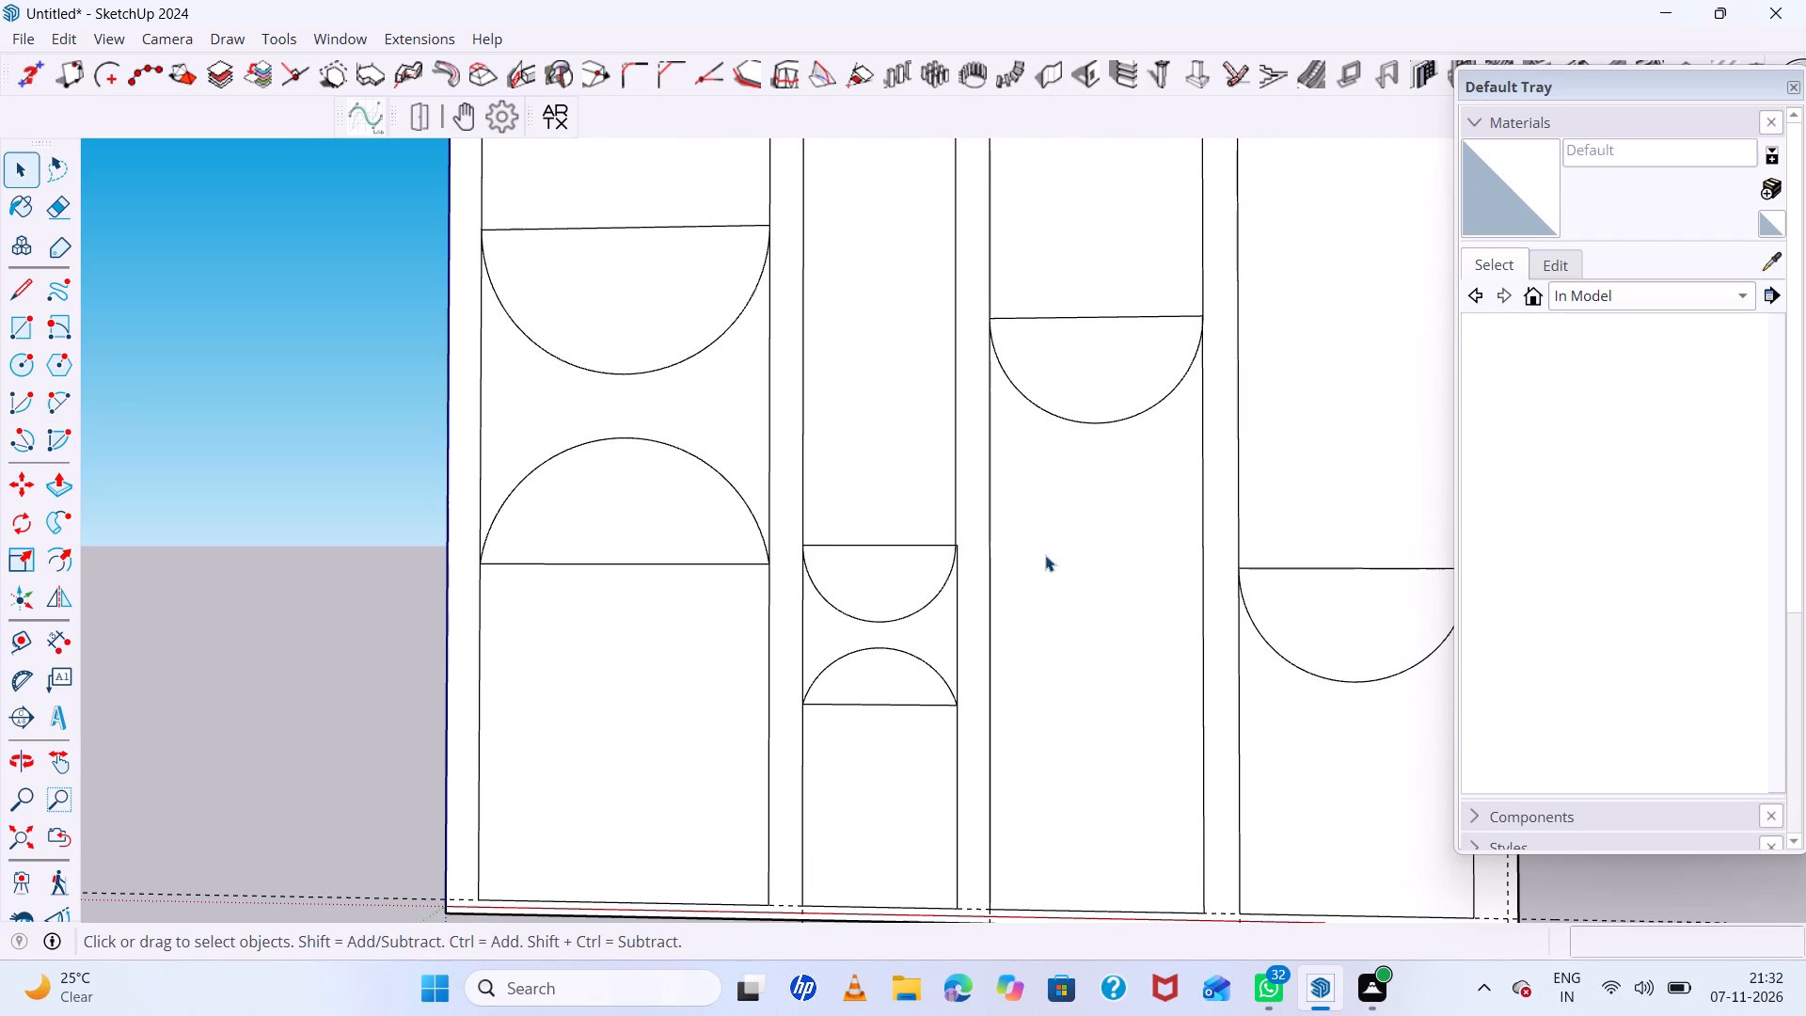
key("l")
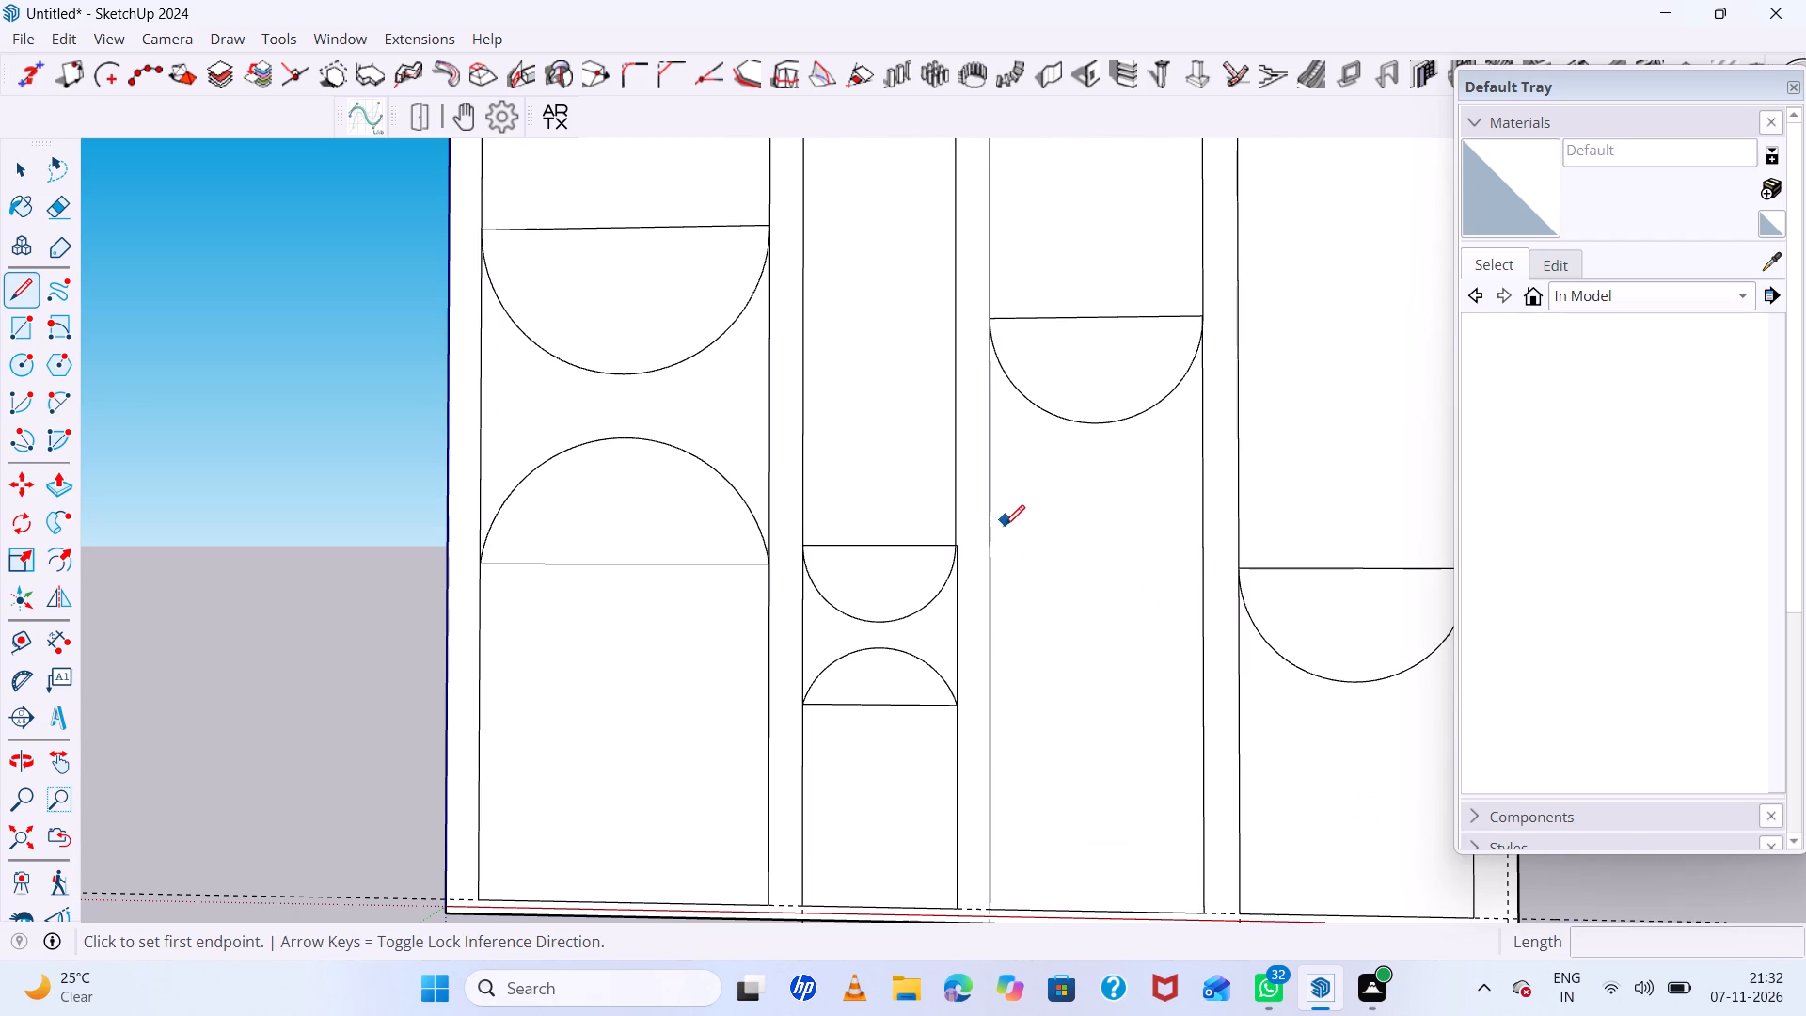
left_click(991, 520)
key("space")
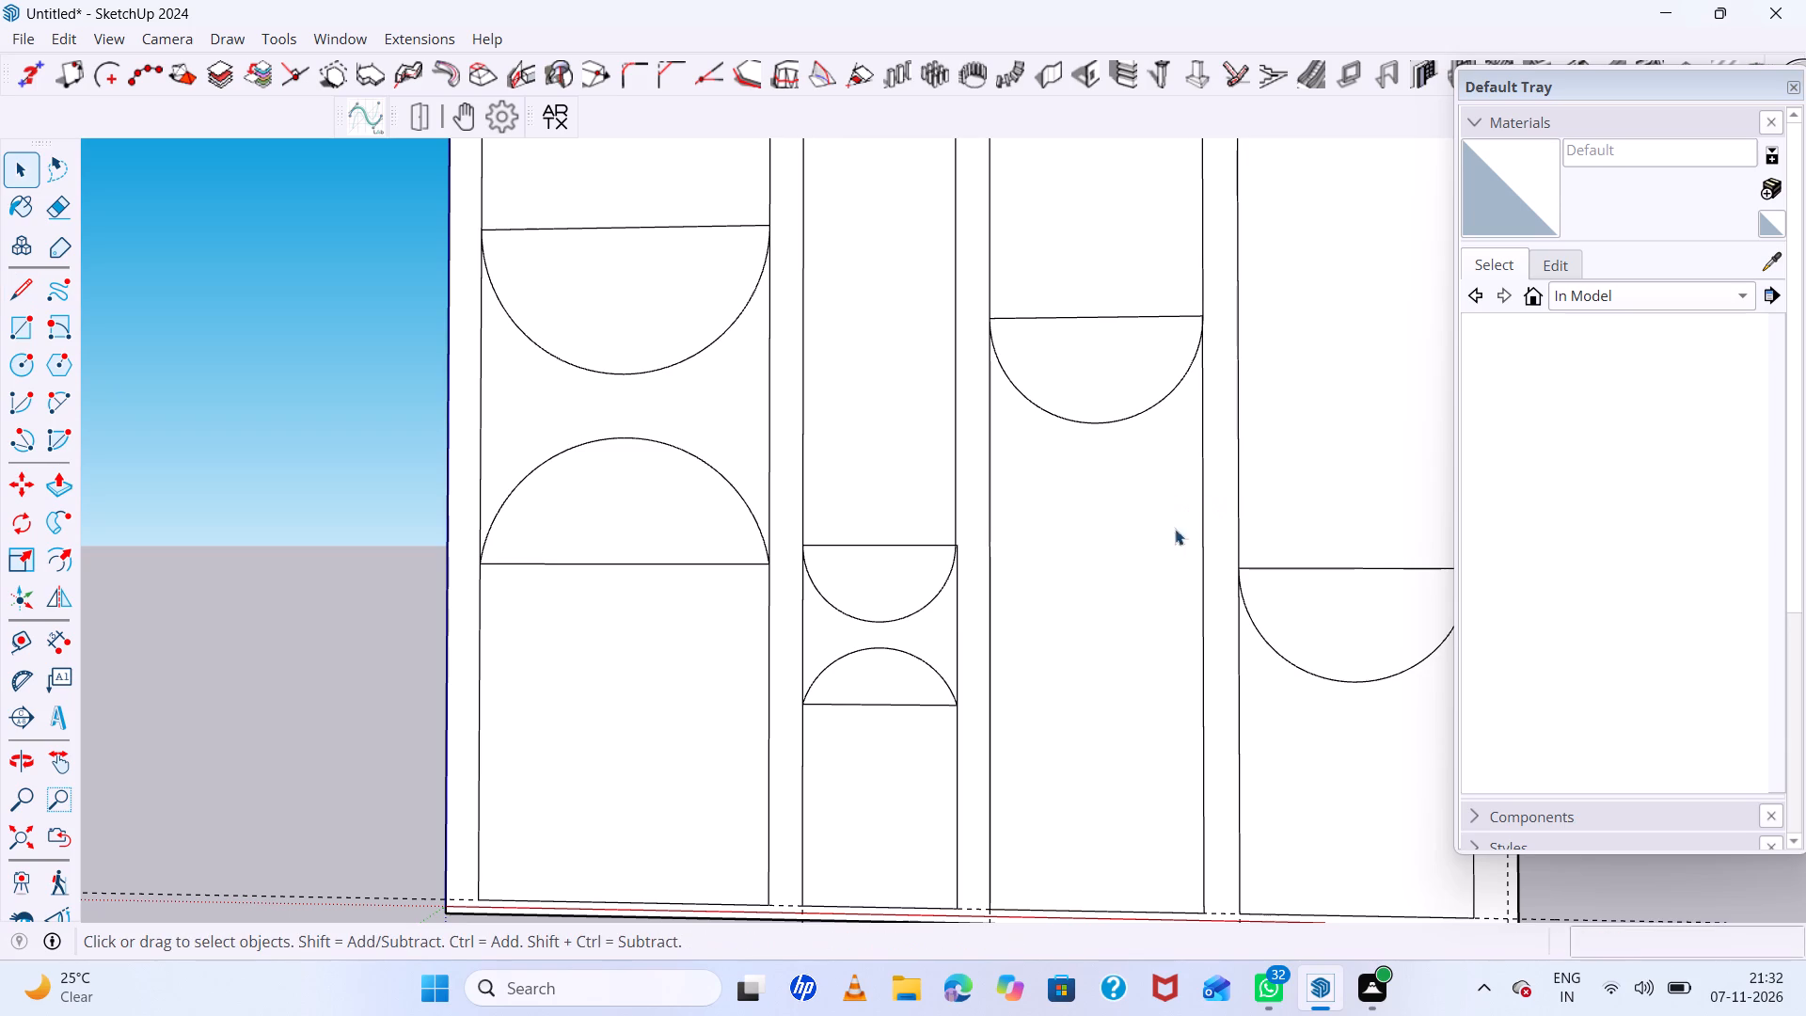
key("l")
left_click(992, 532)
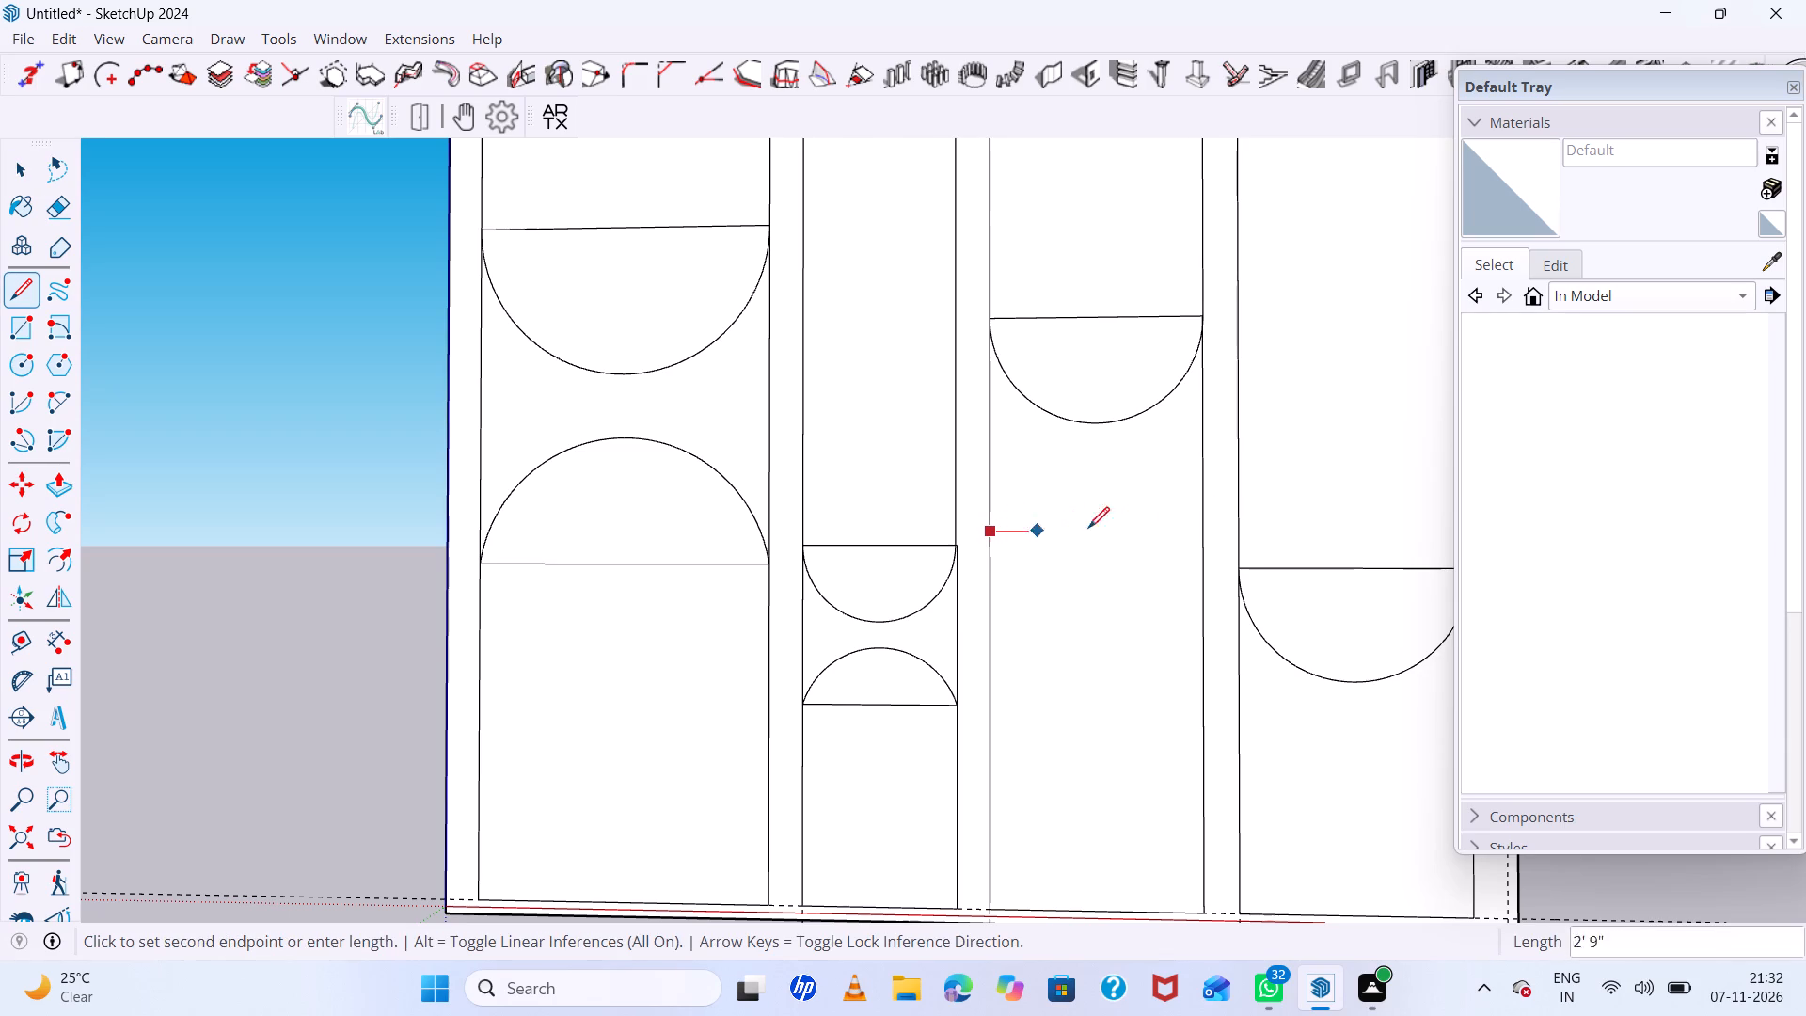
left_click(1205, 530)
key("space")
Draw an upward arc with a bulge of about 4' 7" on the third lower rectangle's new horizontal line.
key("a")
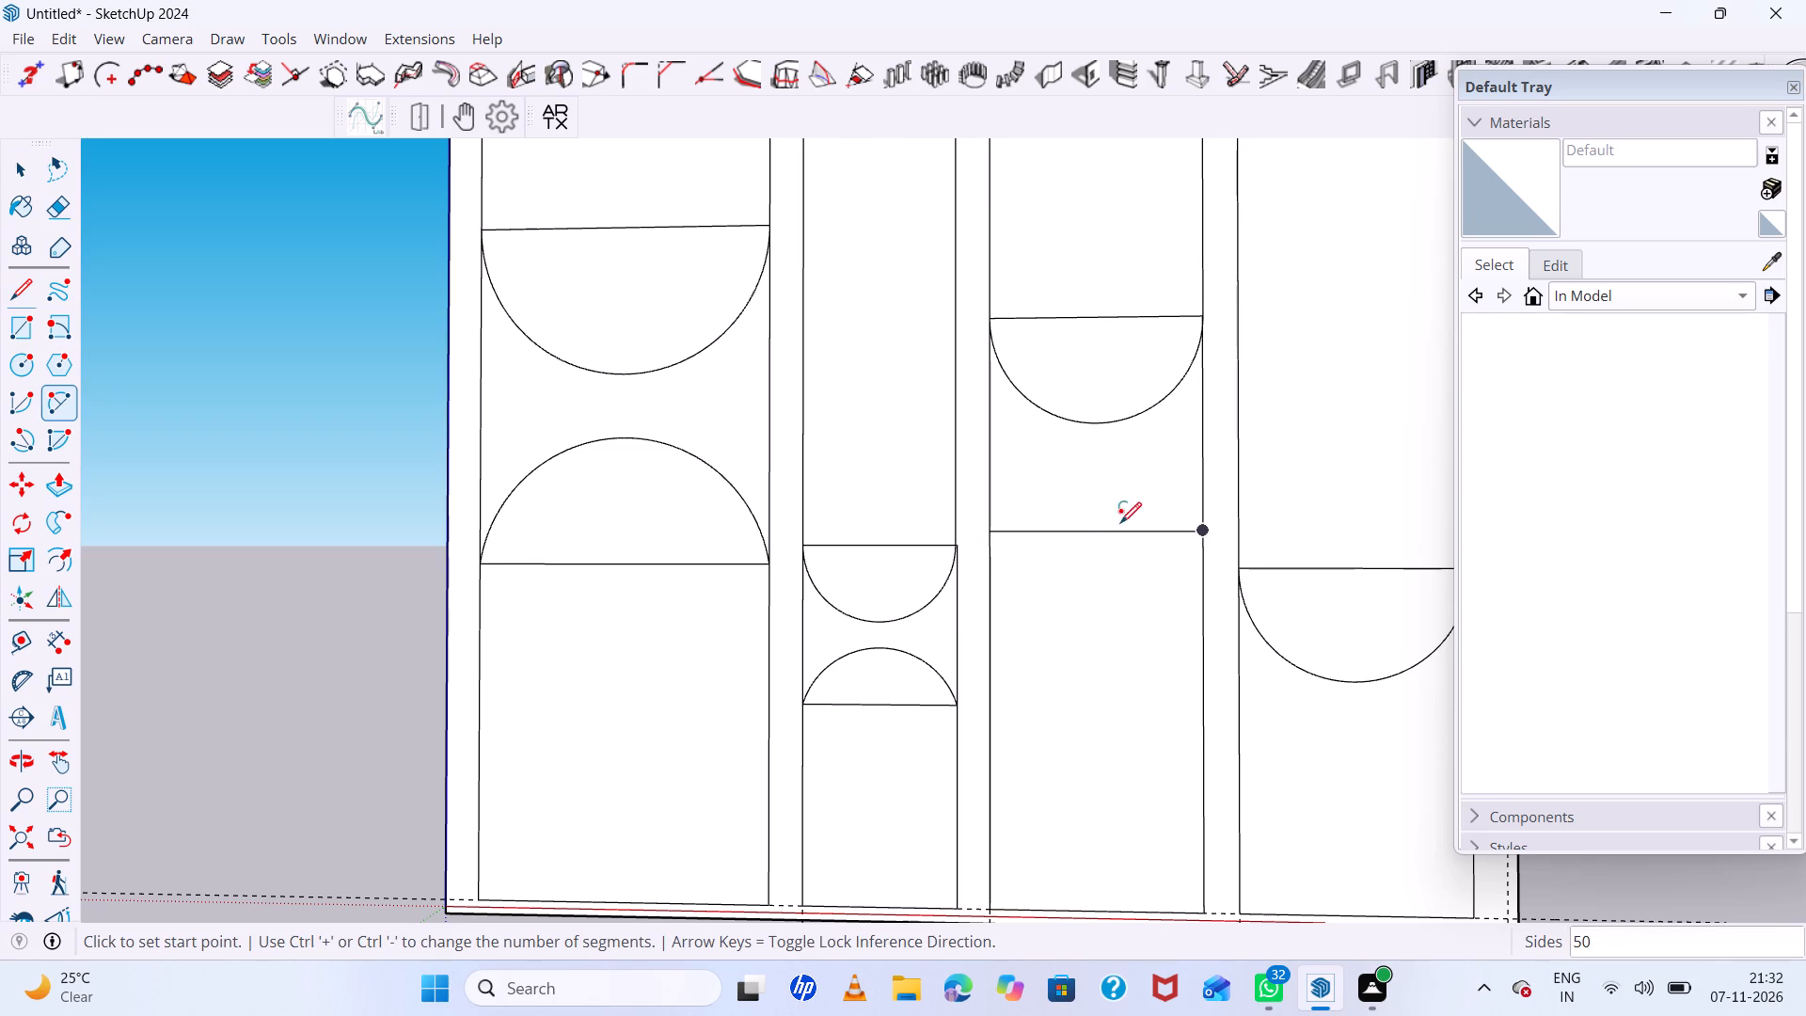
left_click(990, 531)
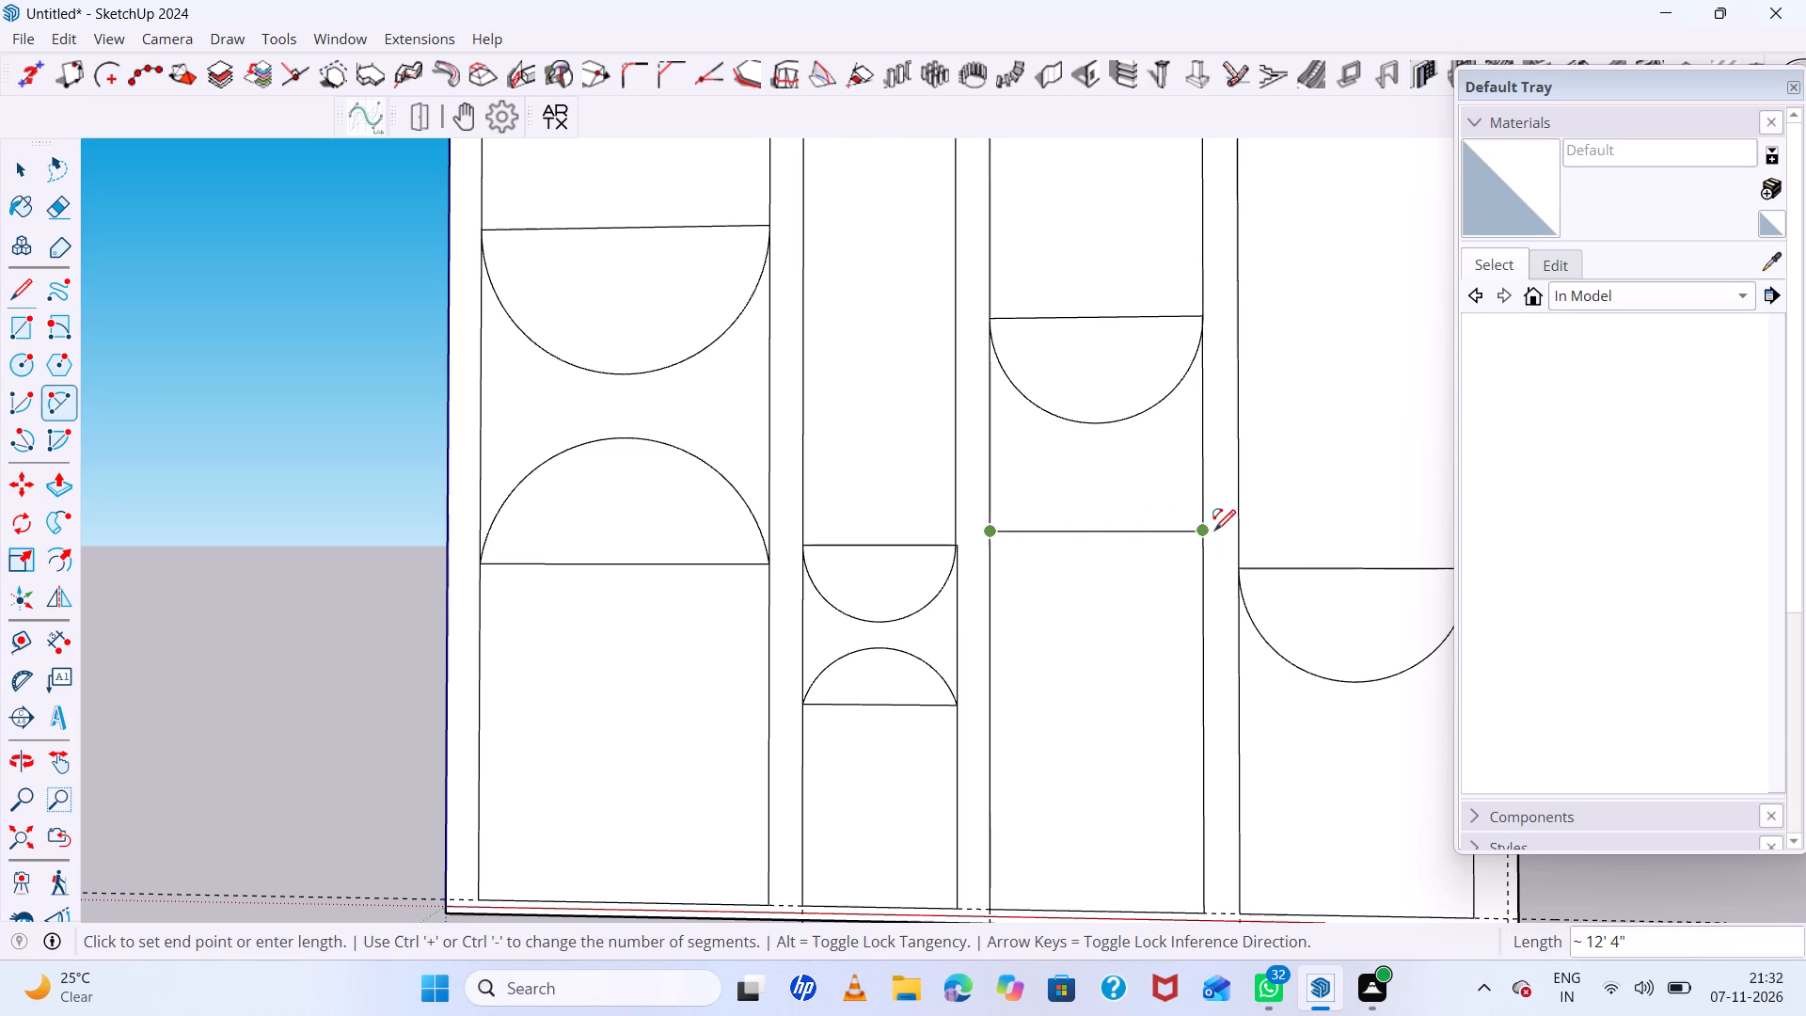
left_click(1211, 530)
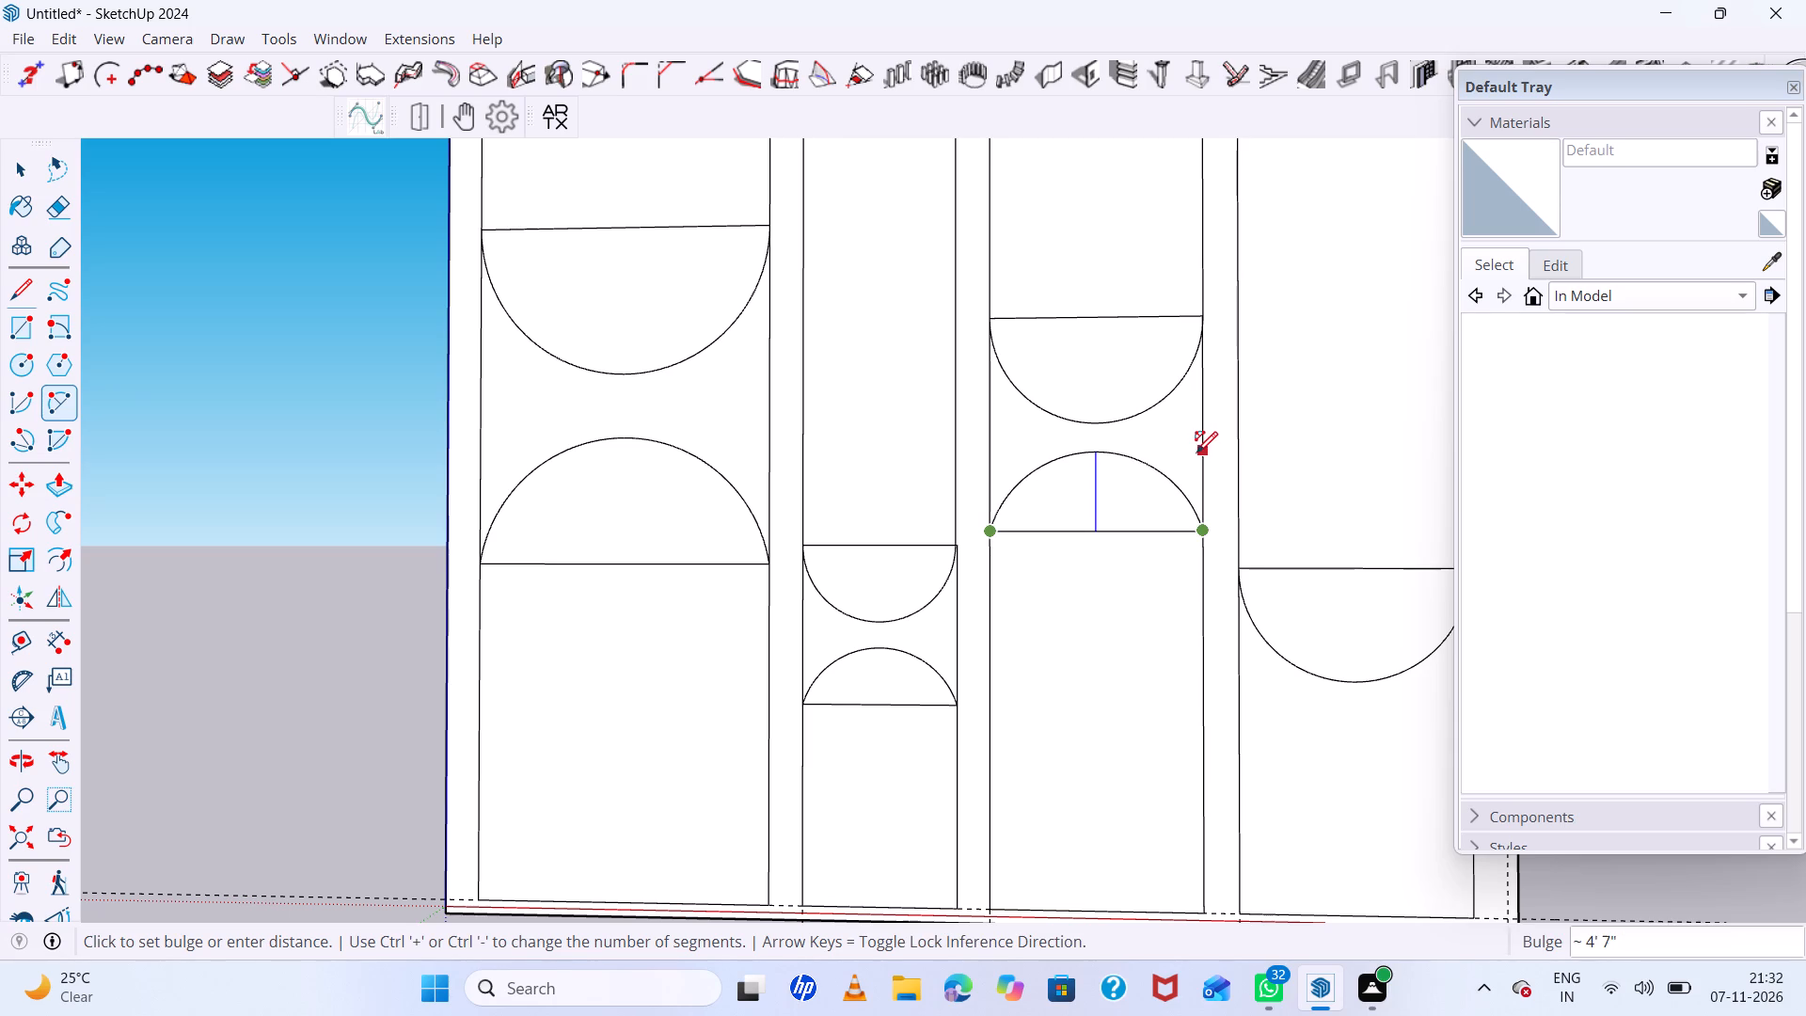
left_click(1196, 452)
scroll(1027, 500, "down", 6)
scroll(1273, 685, "up", 6)
key("space")
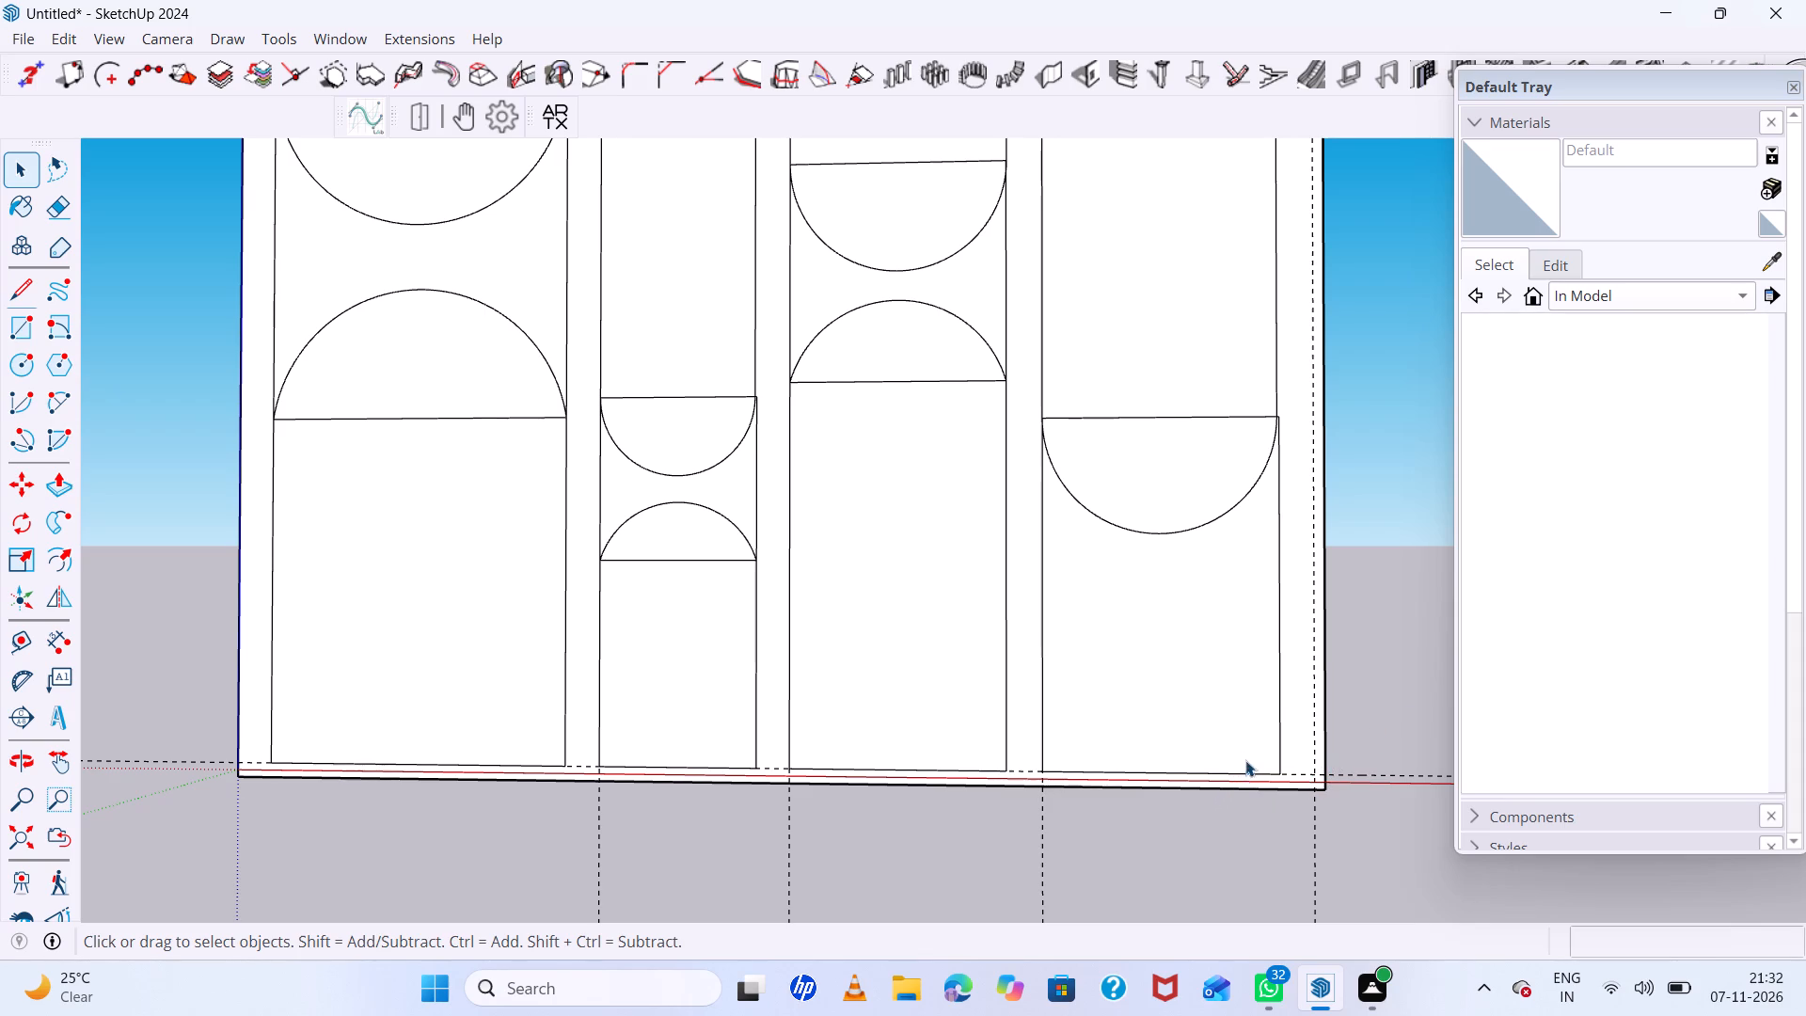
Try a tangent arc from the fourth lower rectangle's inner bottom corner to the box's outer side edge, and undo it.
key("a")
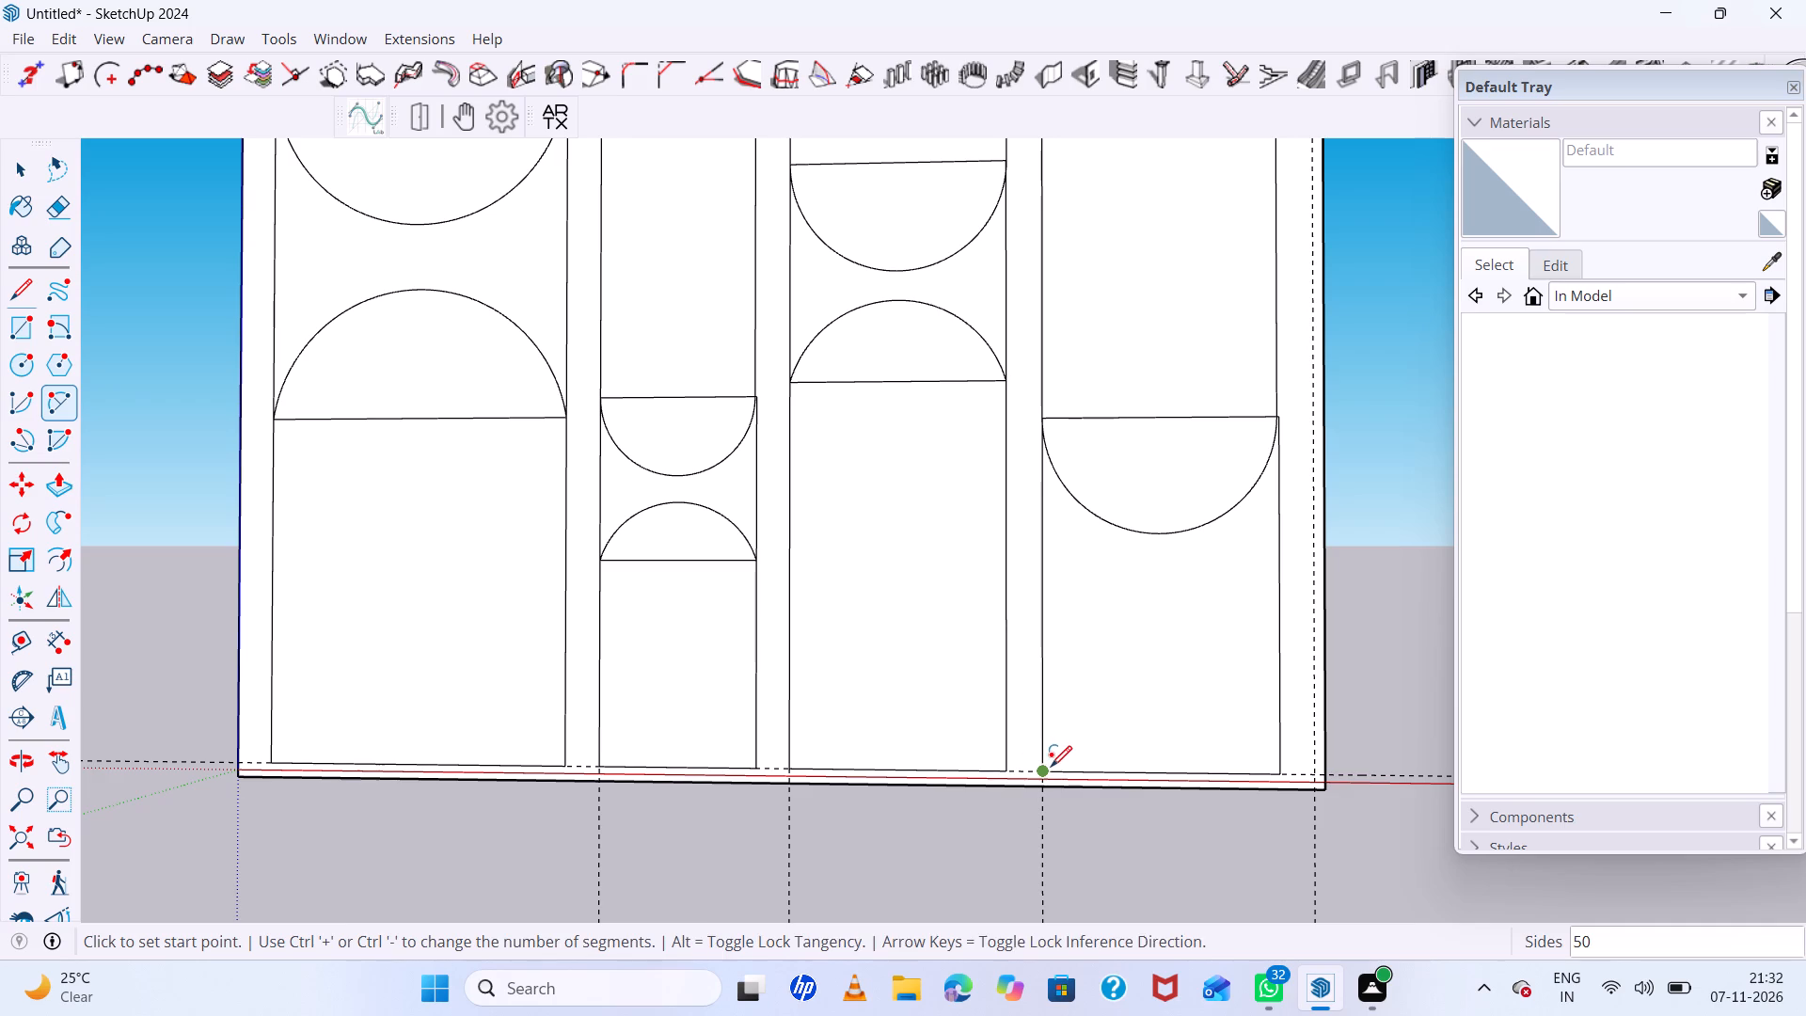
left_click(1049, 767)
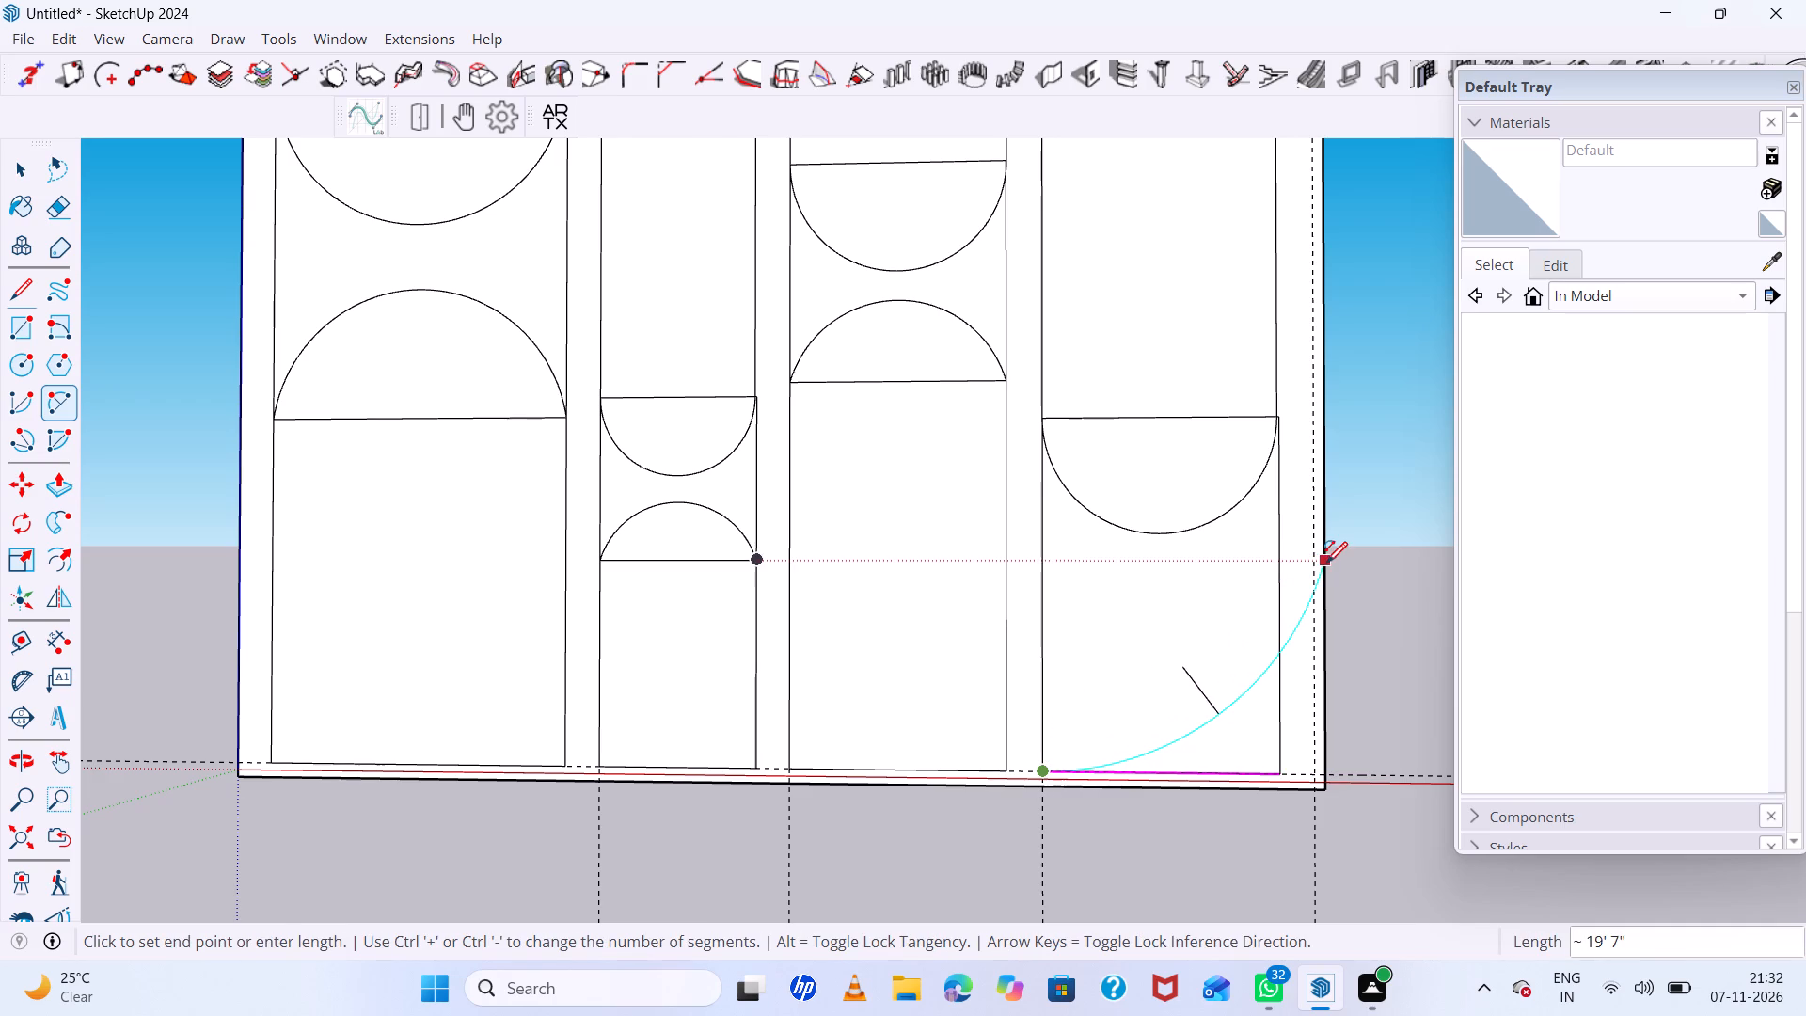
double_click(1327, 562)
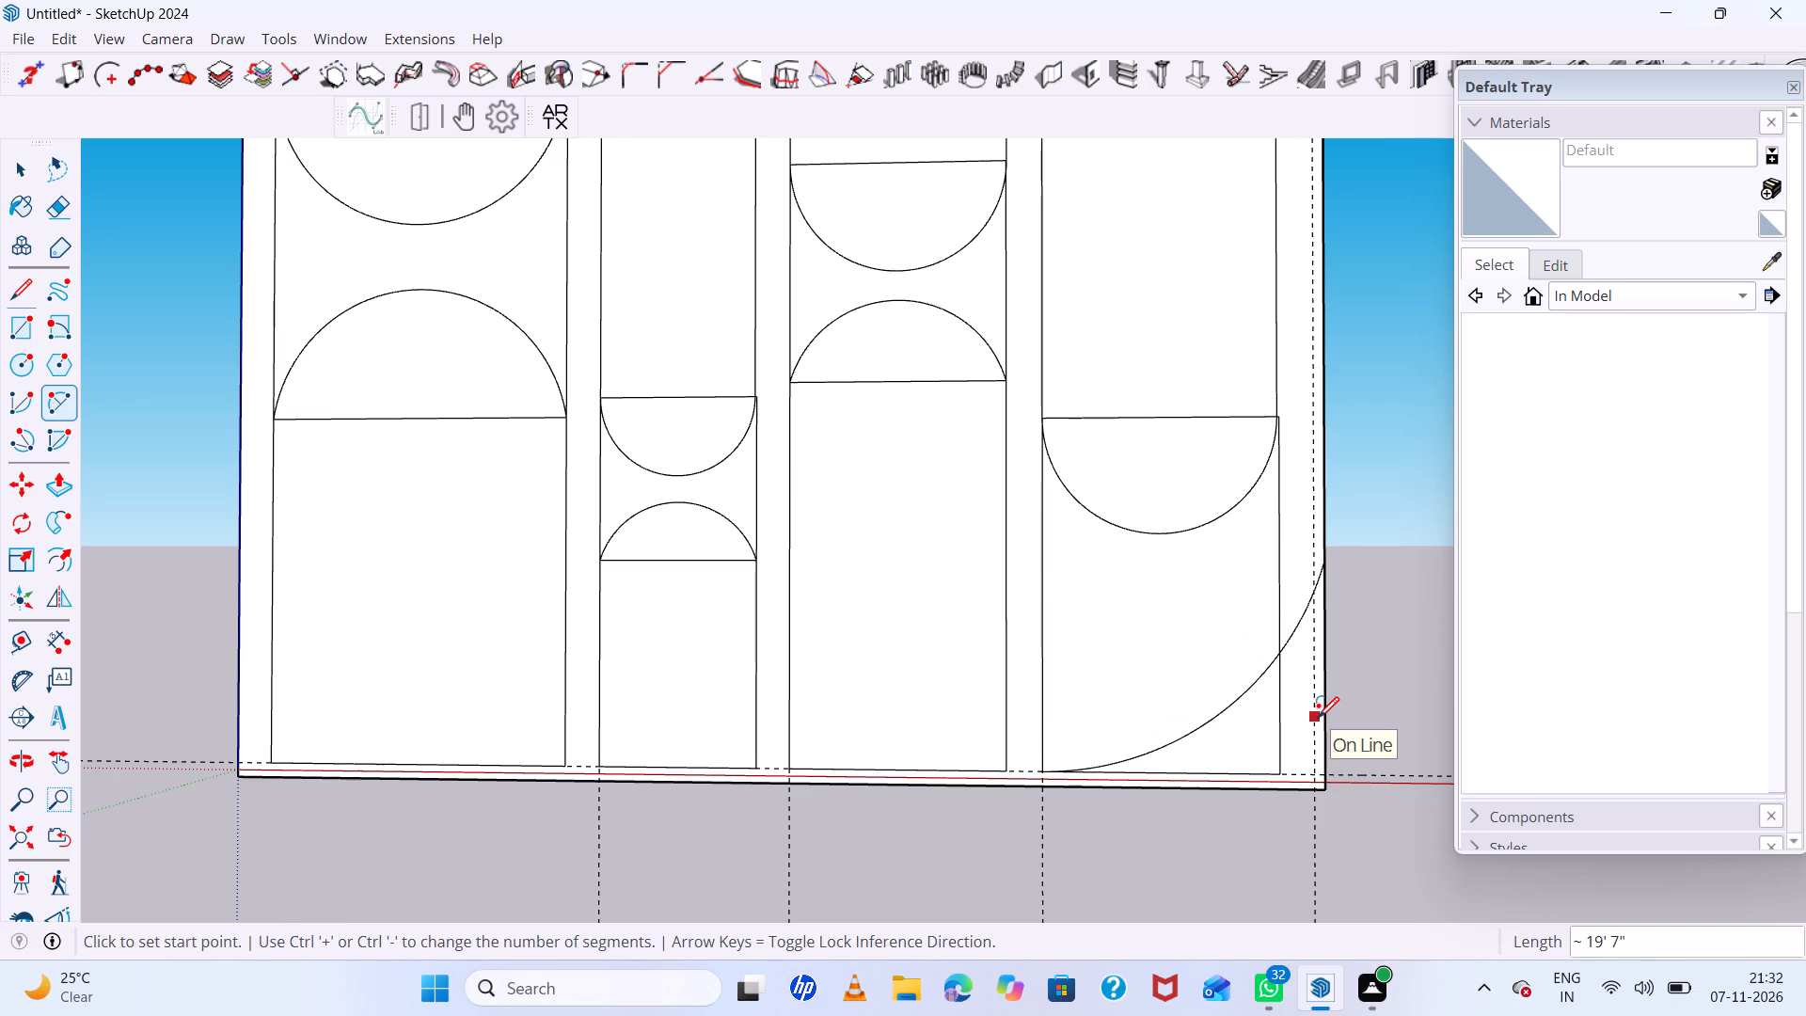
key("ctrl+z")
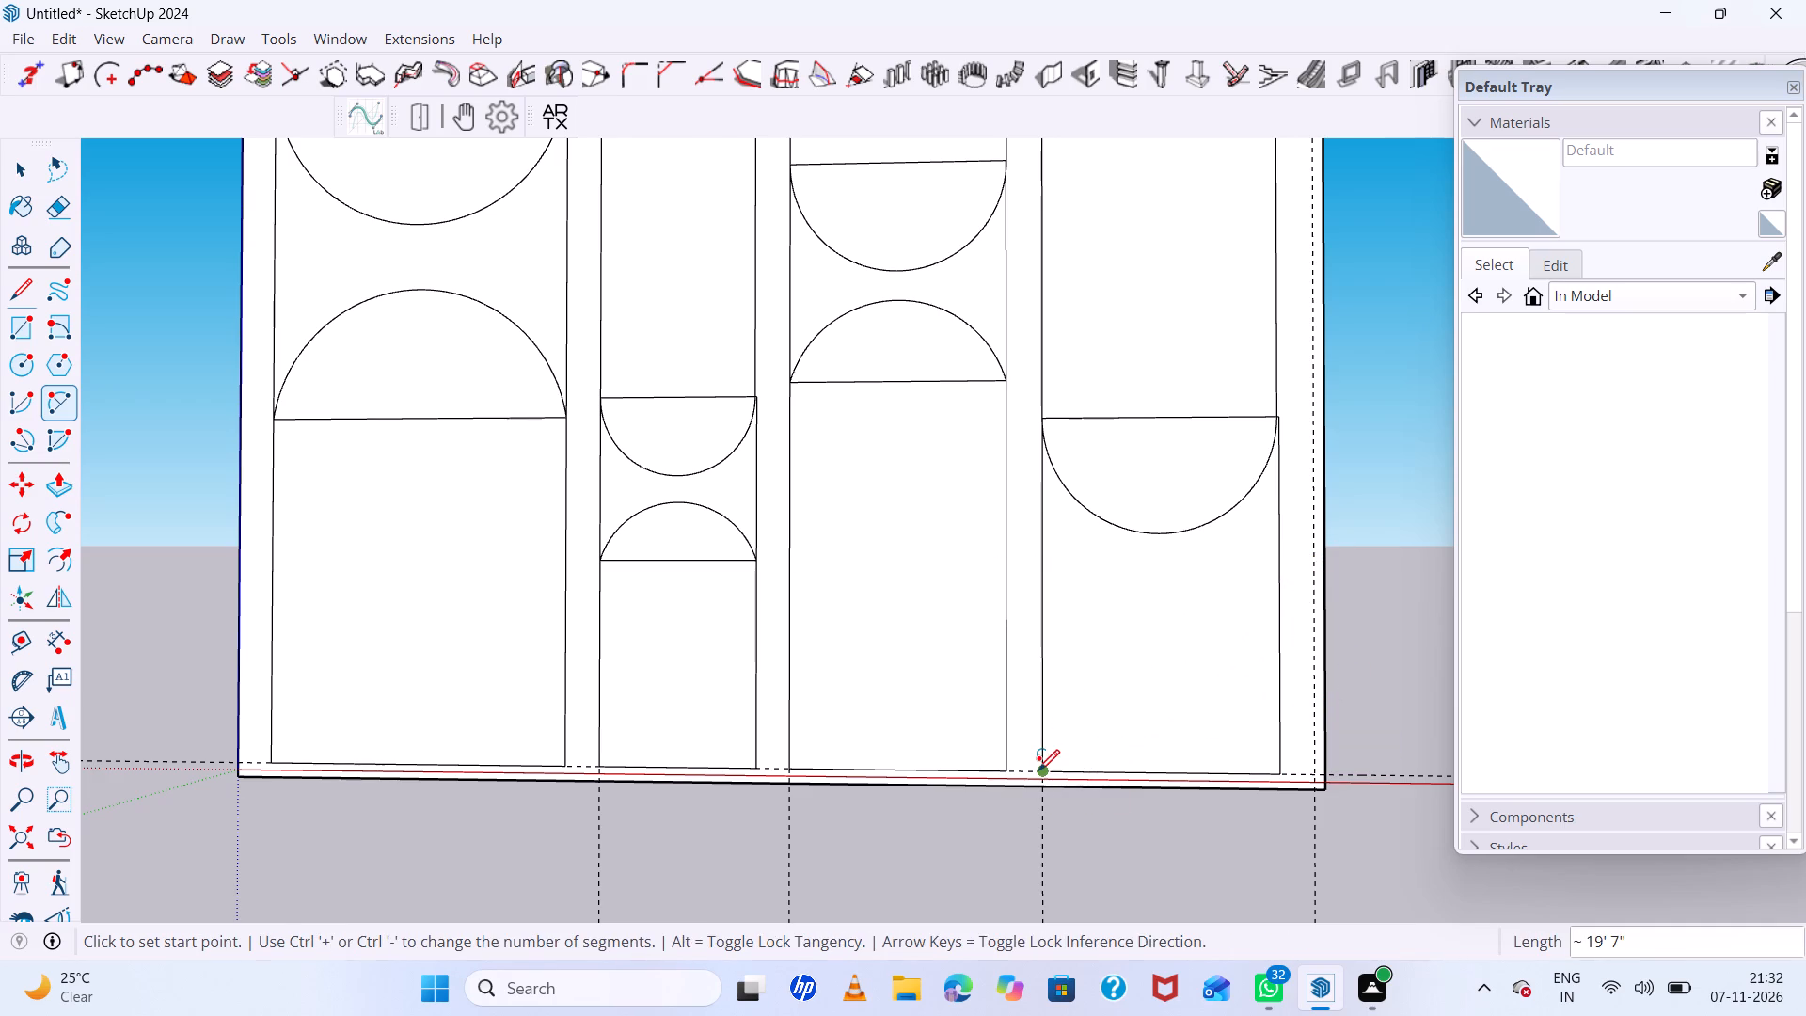
Draw an upward arc with a bulge of about 4' 5" from the fourth rectangle's inner bottom corner to the box's outer side edge.
left_click(1038, 770)
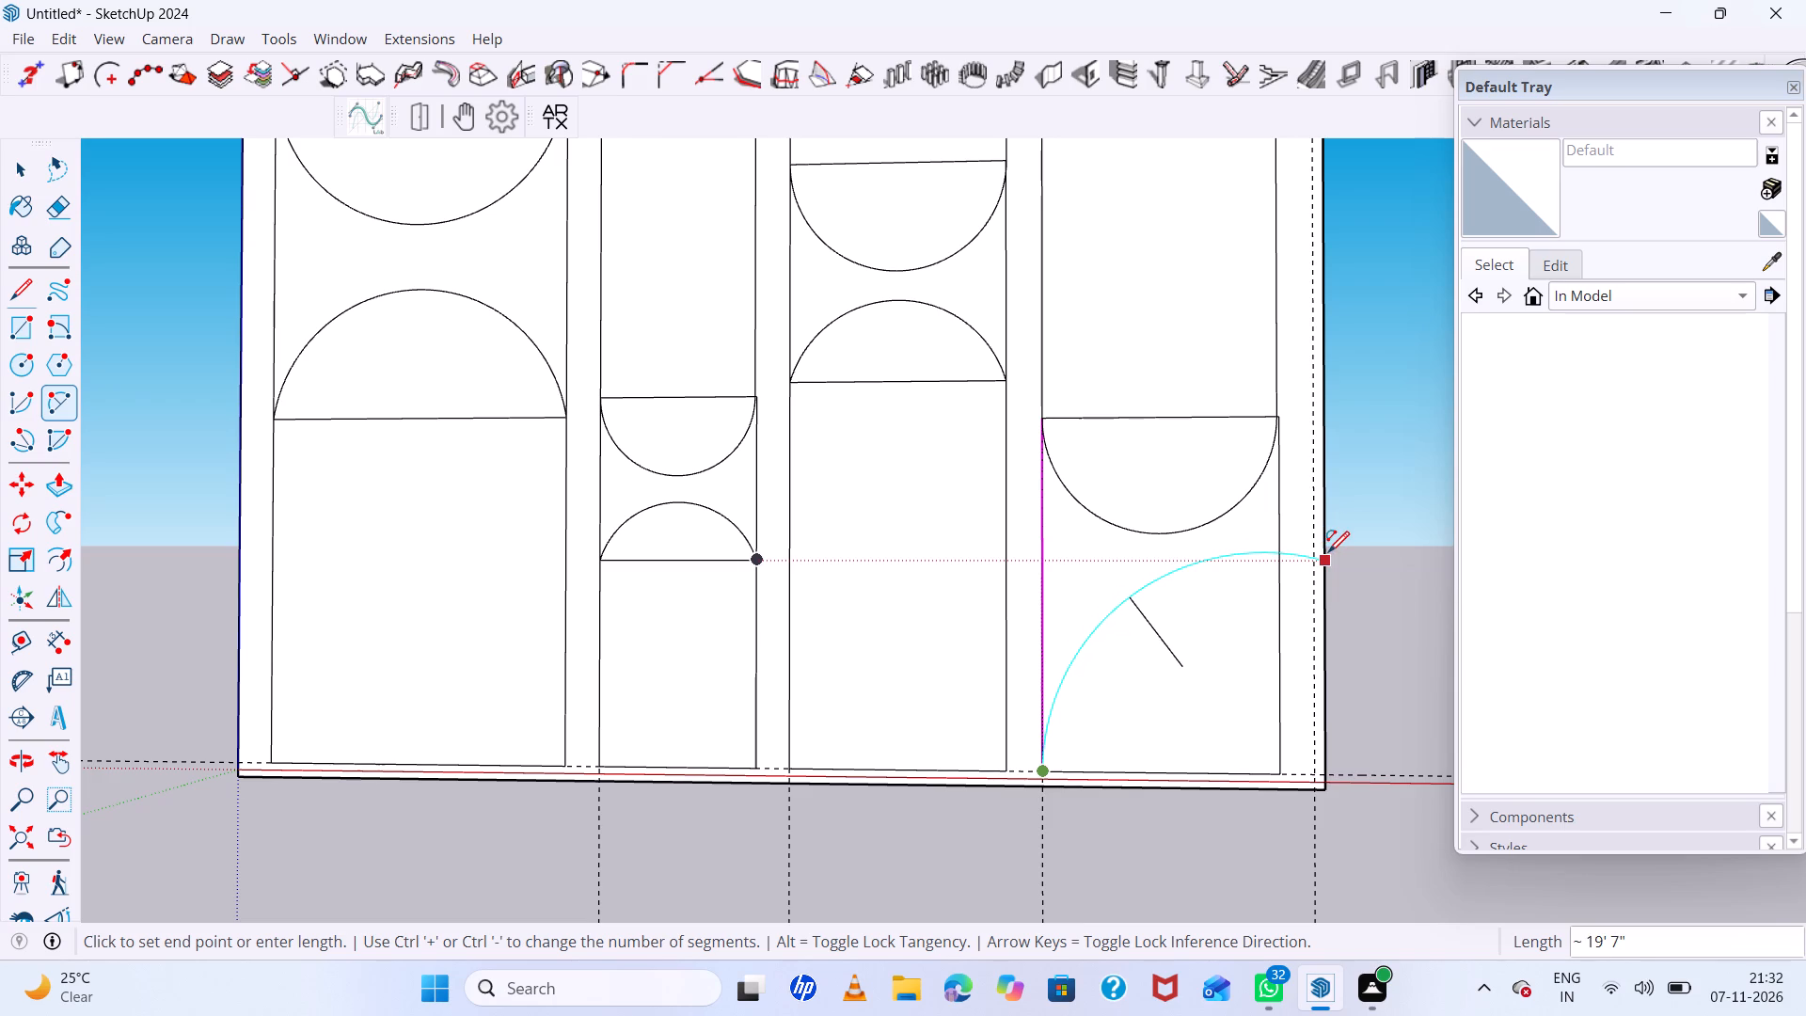
left_click(1329, 552)
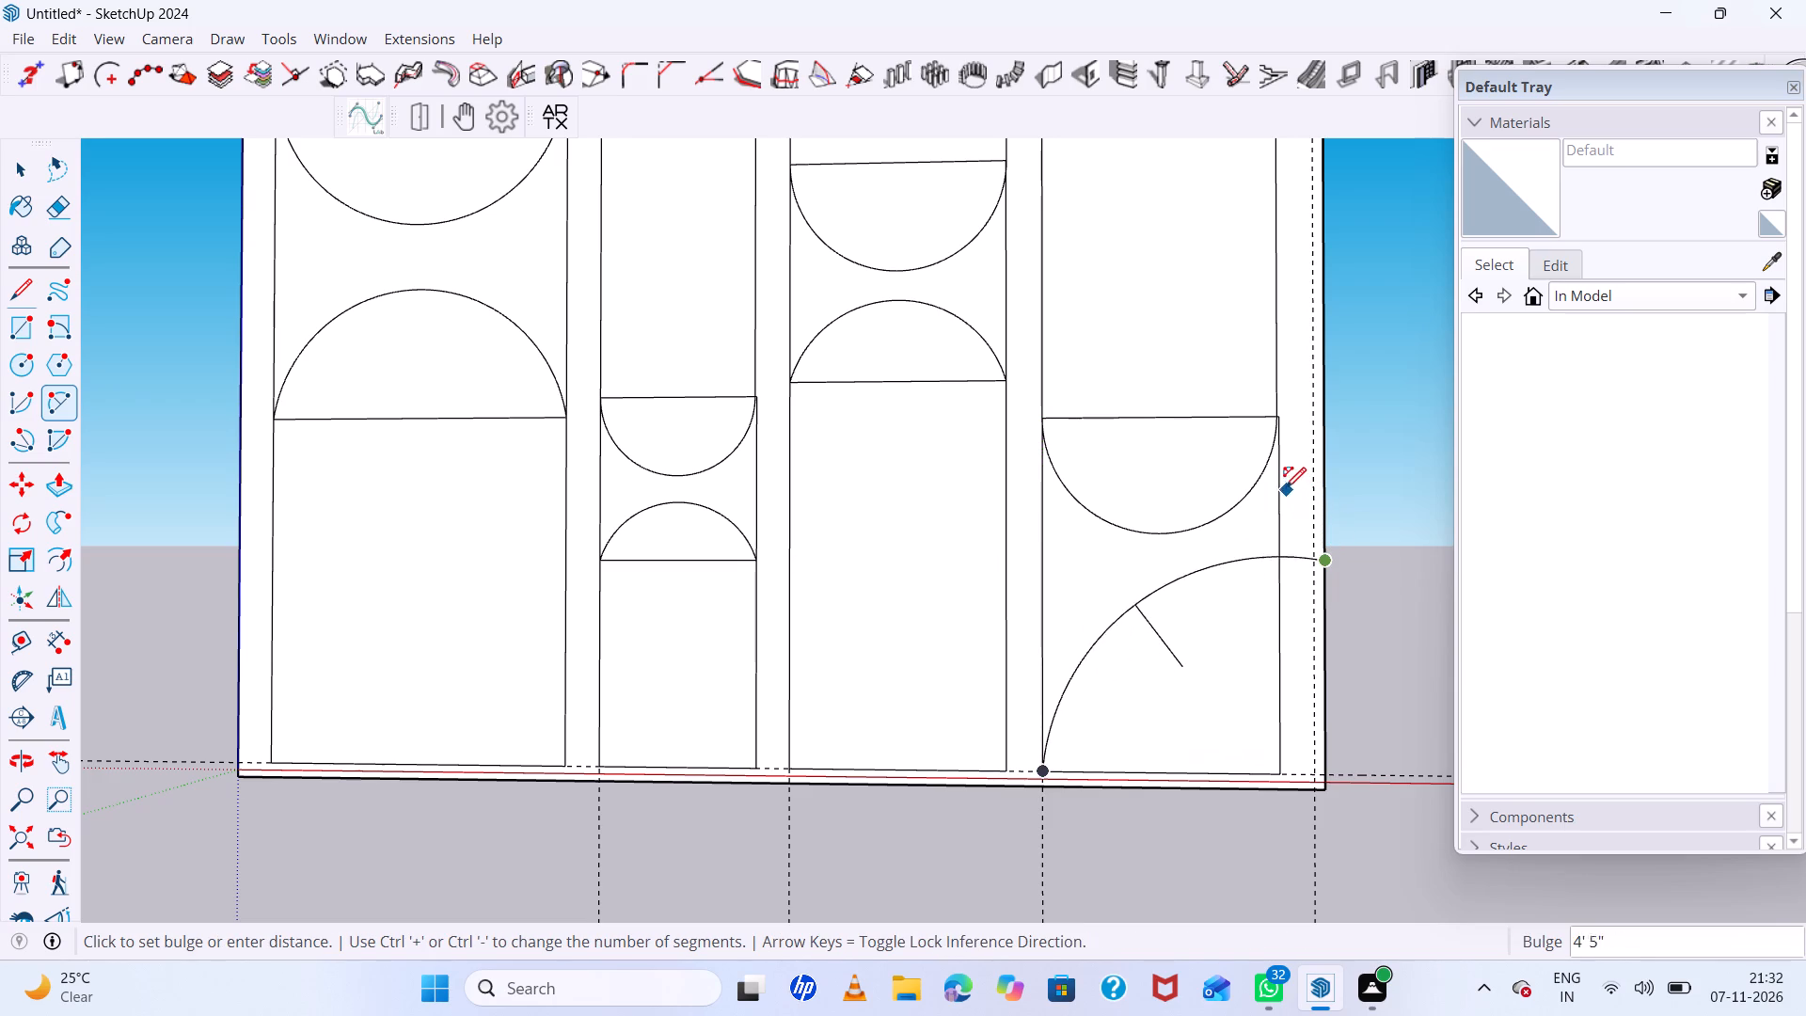
left_click(1280, 481)
scroll(1270, 660, "down", 6)
key("space")
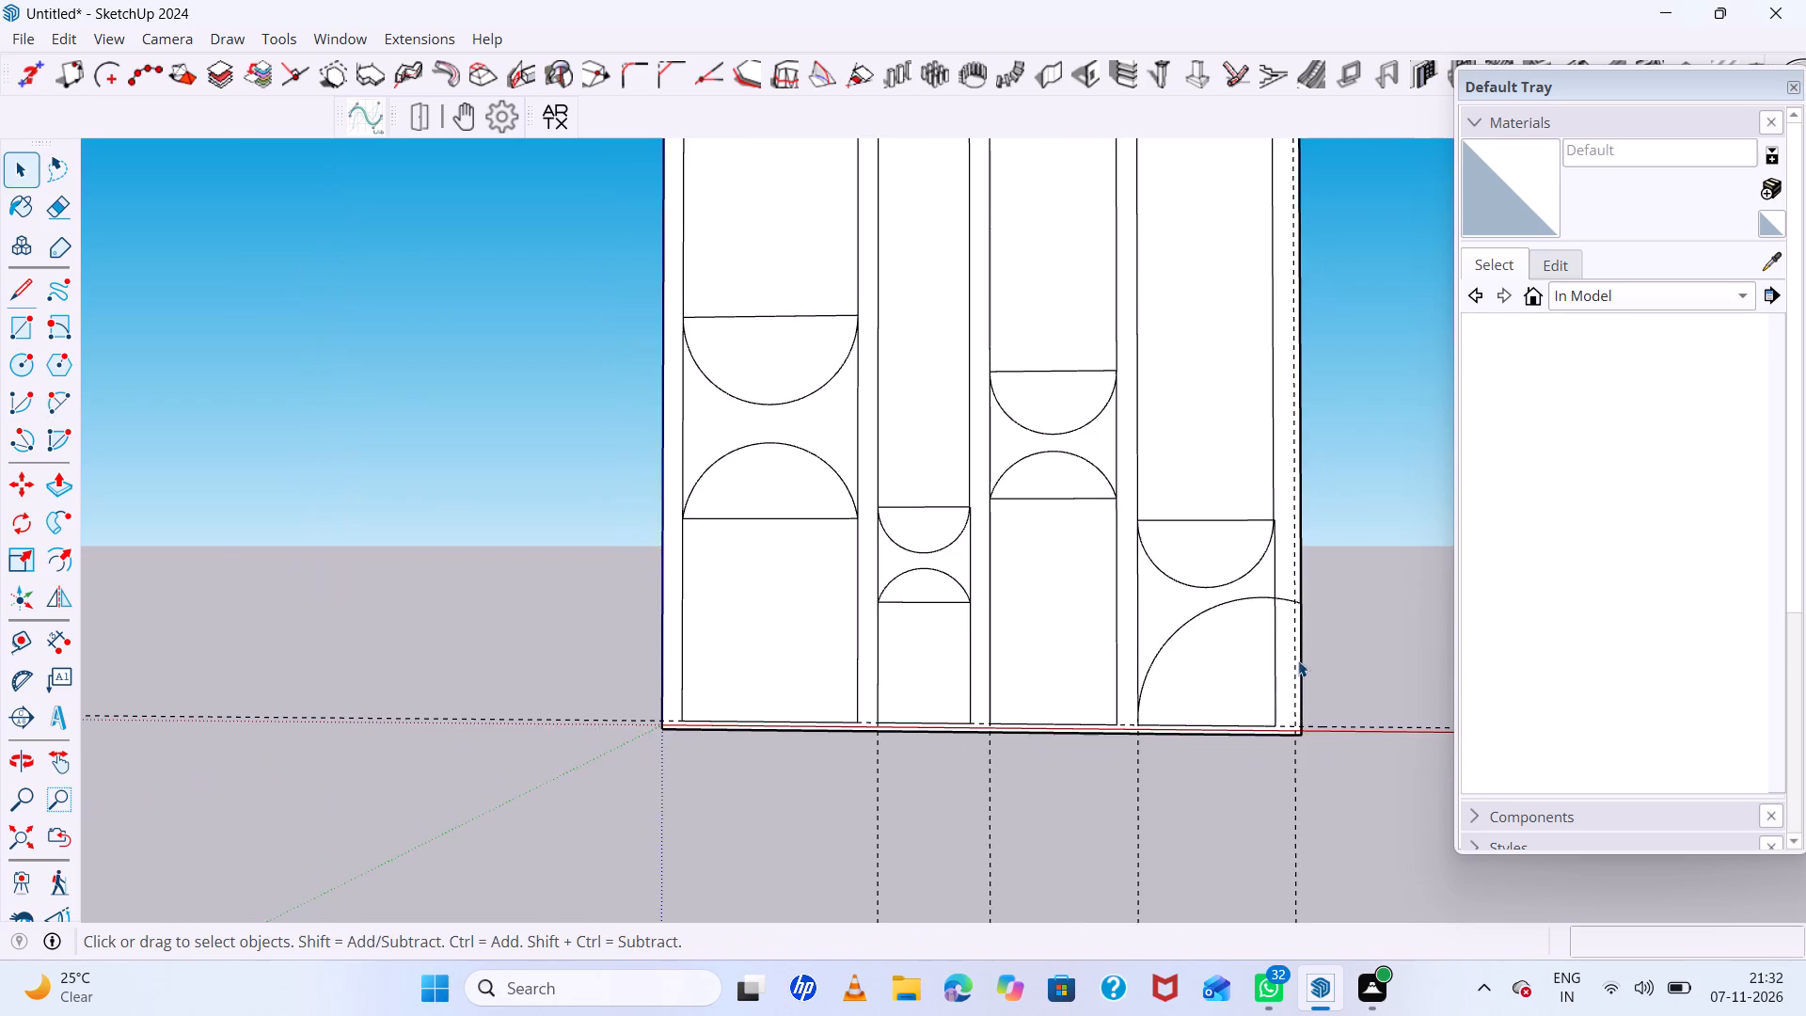
Erase the fourth lower rectangle's side segments, base line, nearby guides and the straight line closing its downward arc.
middle_click_drag(1251, 675, 1155, 707)
key("e")
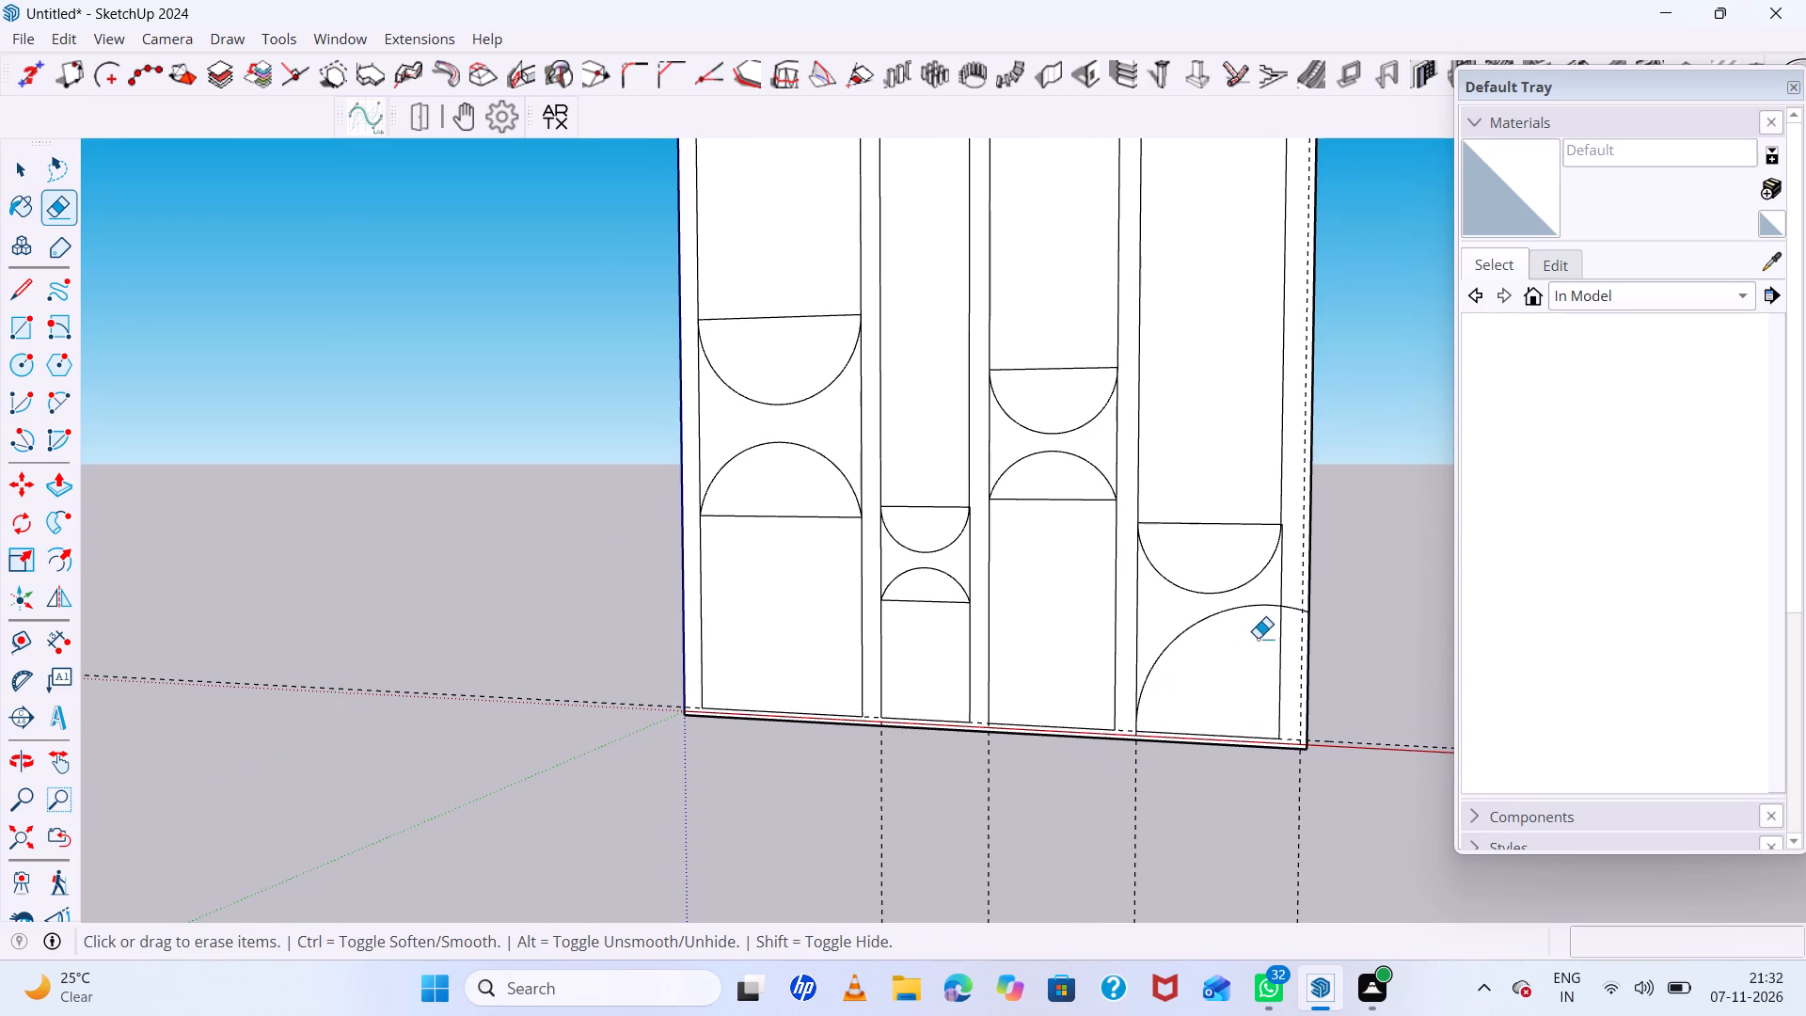
left_click(1285, 643)
left_click_drag(1252, 717, 1251, 742)
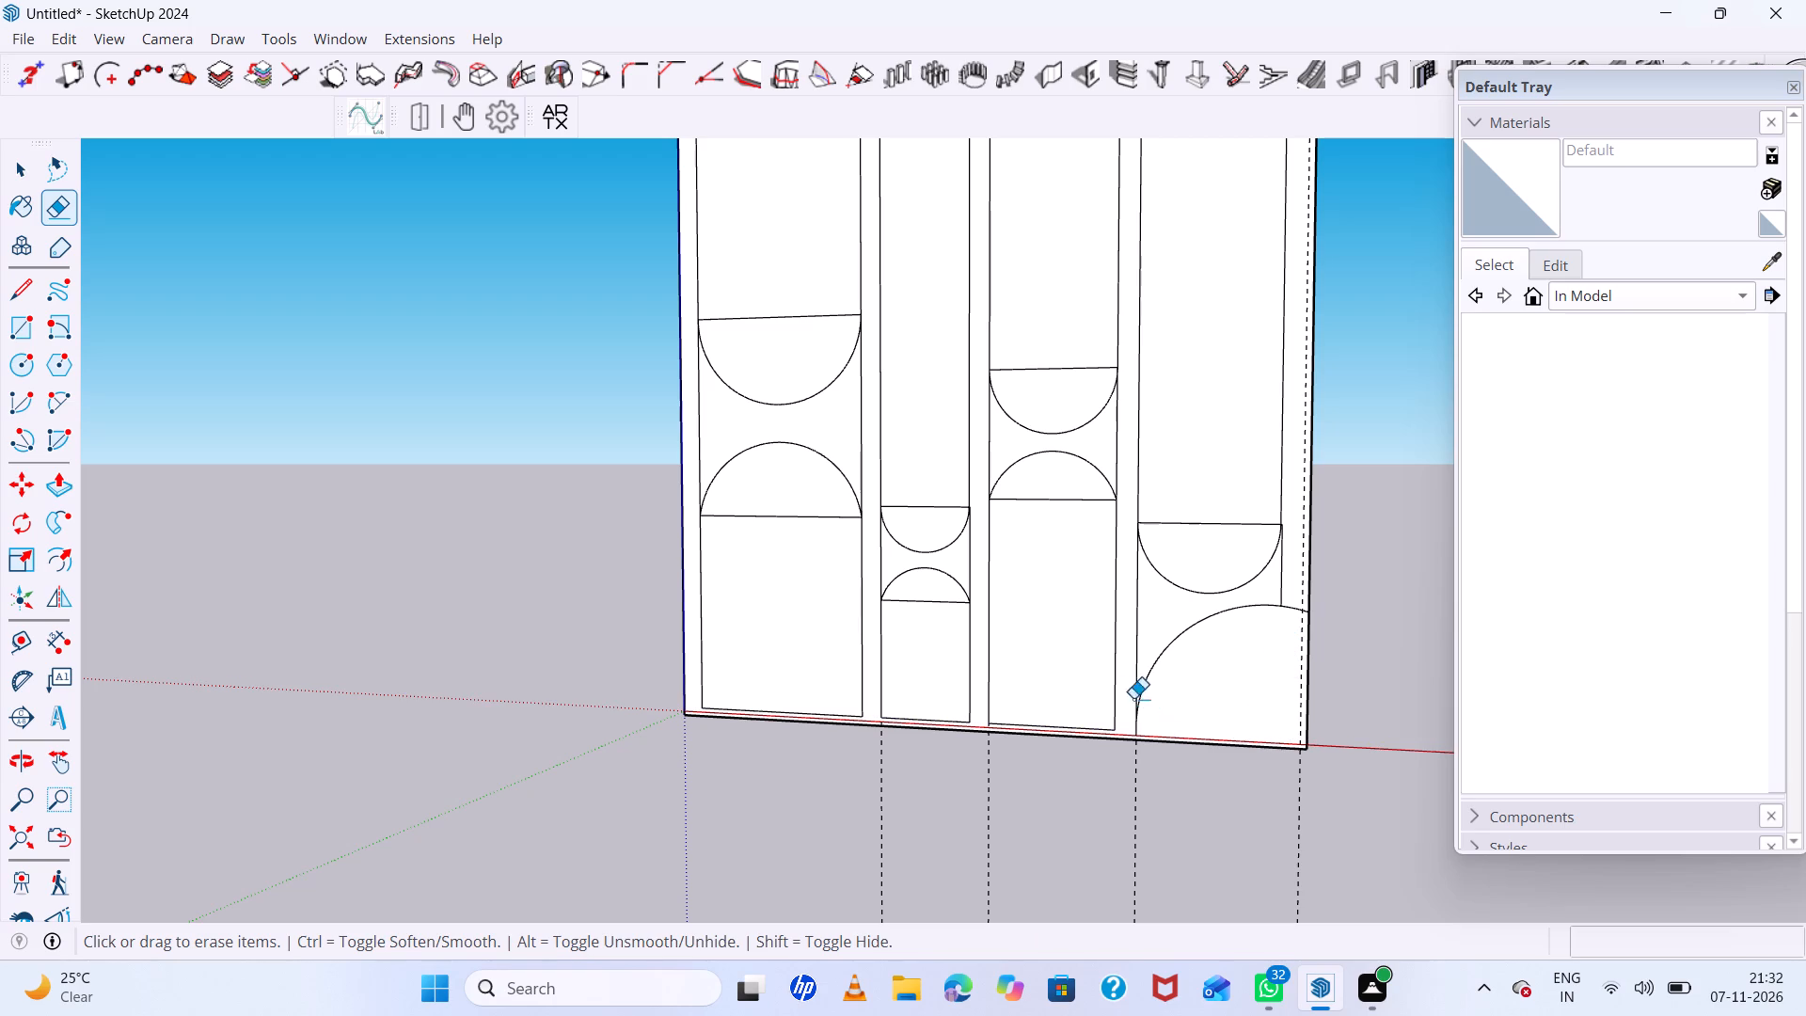
left_click(1133, 663)
left_click(1290, 567)
left_click(1281, 563)
left_click(1240, 529)
left_click_drag(1191, 518, 1196, 544)
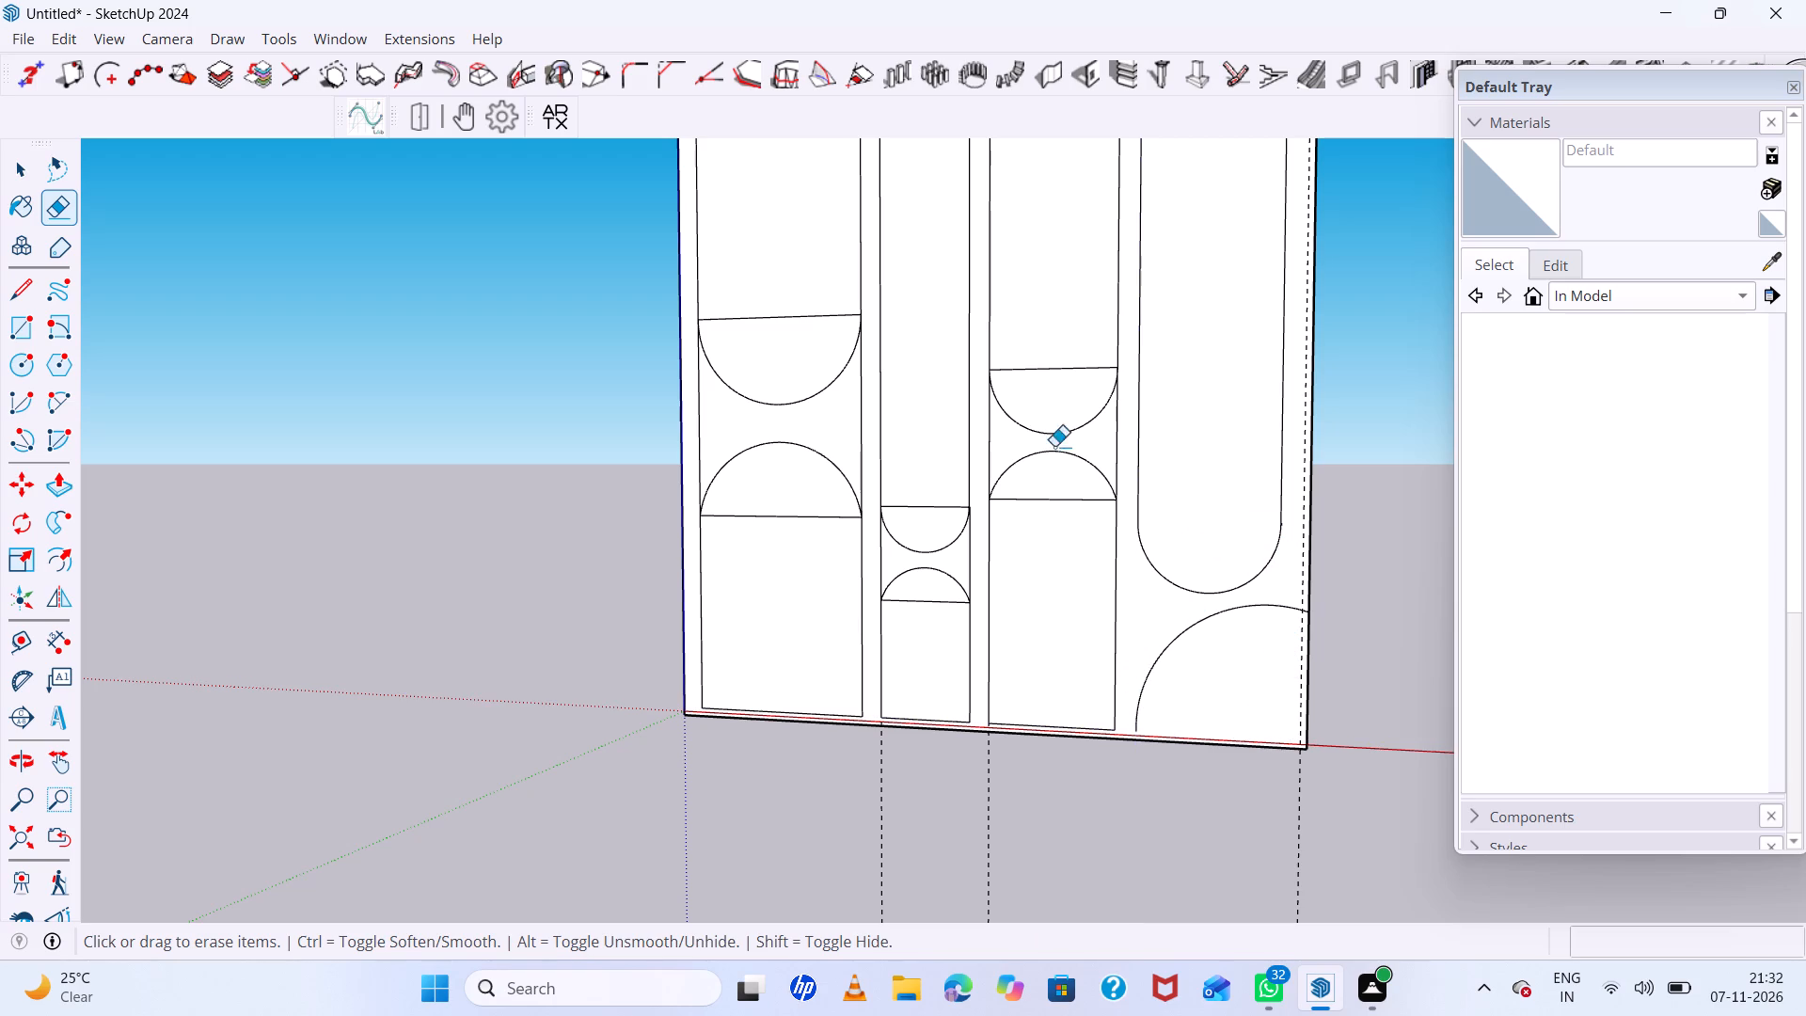
Erase the straight lines closing both arcs on the third panel and the side segments between the arcs.
left_click_drag(1057, 357, 1046, 384)
left_click(1116, 420)
left_click_drag(993, 444, 974, 452)
left_click_drag(1055, 490, 1053, 533)
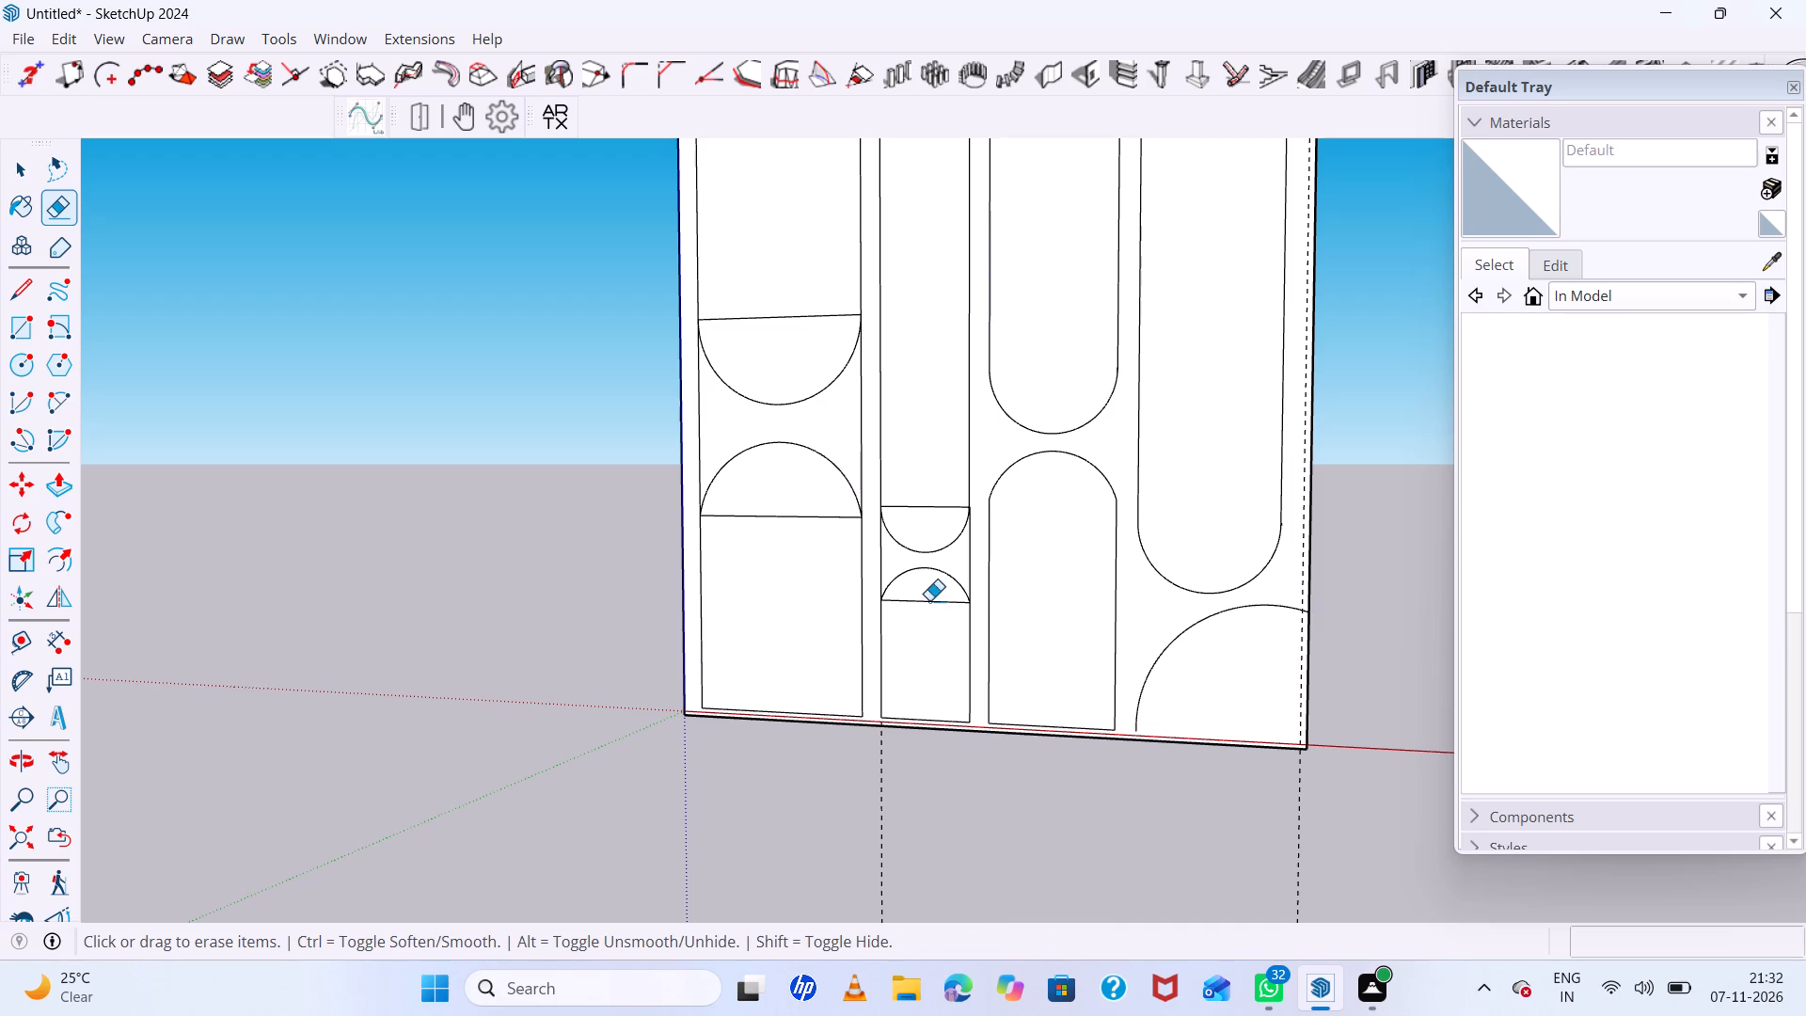
Erase the straight line under the second panel's upward arc and the side segments between its two arcs.
left_click_drag(928, 598, 925, 610)
left_click(979, 559)
left_click(969, 558)
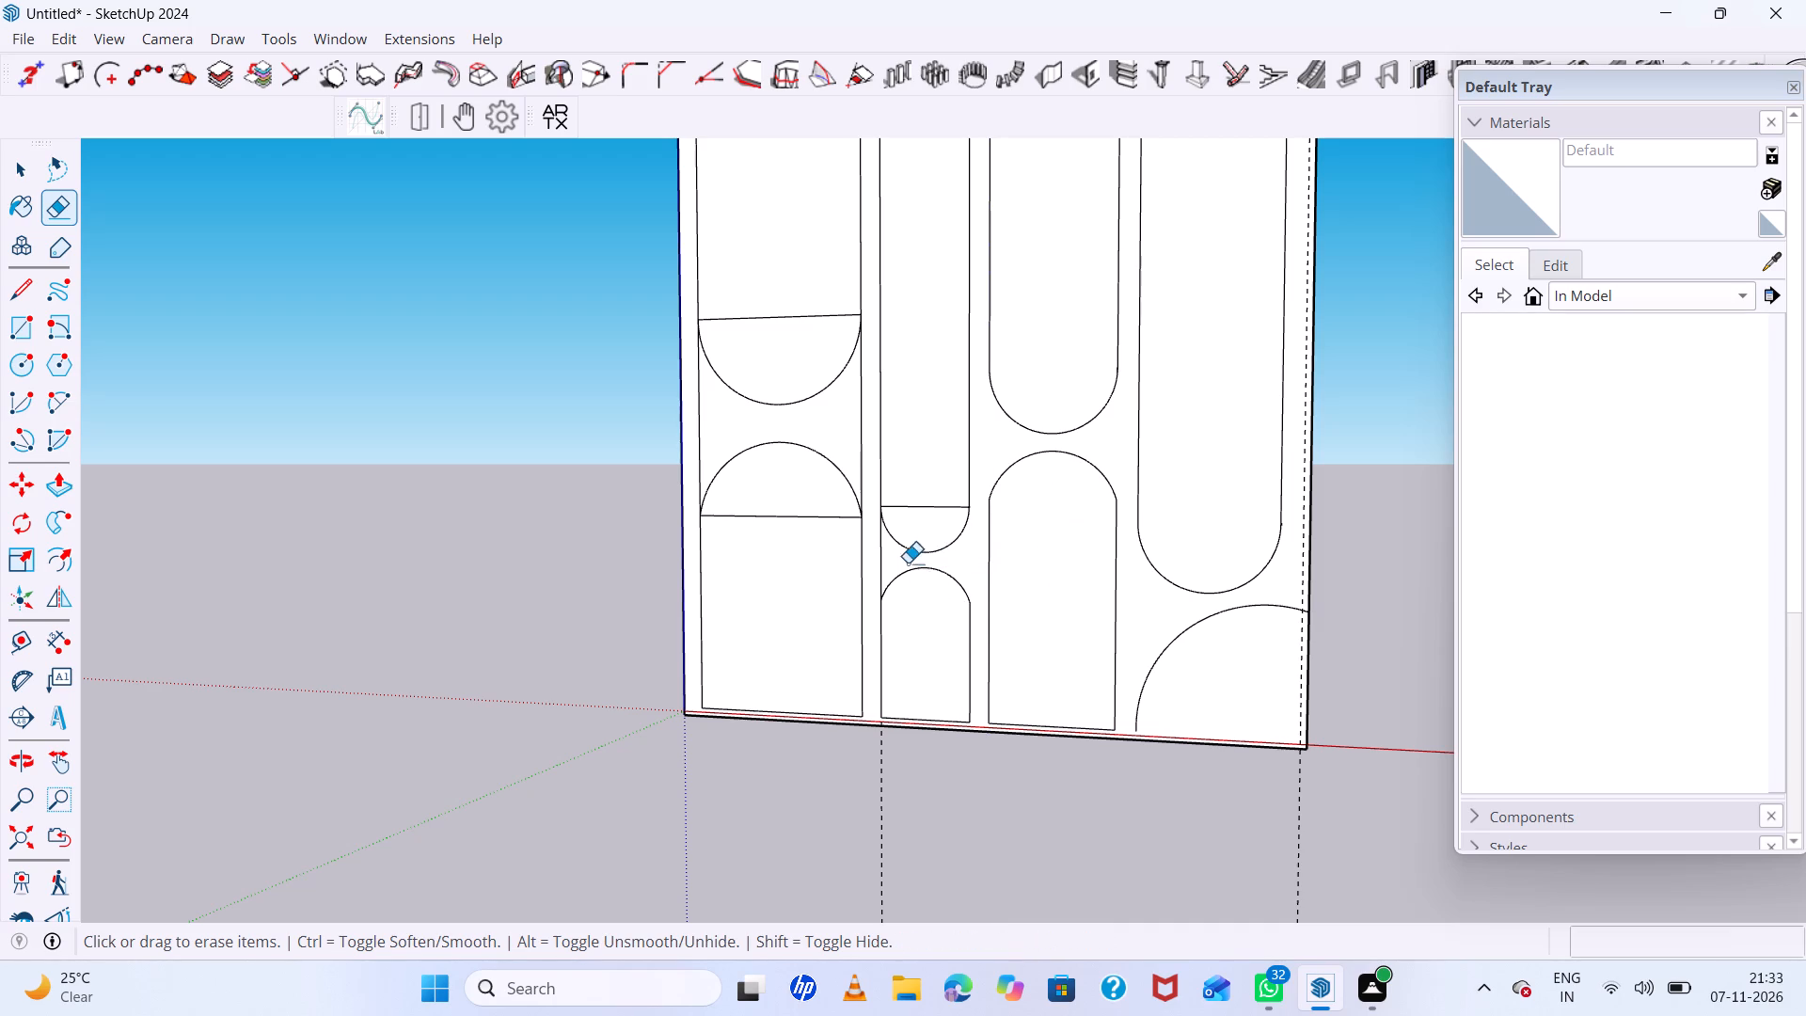
left_click(892, 559)
left_click(884, 559)
Erase the side segments between the first panel's two arcs and the straight line under its upward arc.
double_click(868, 430)
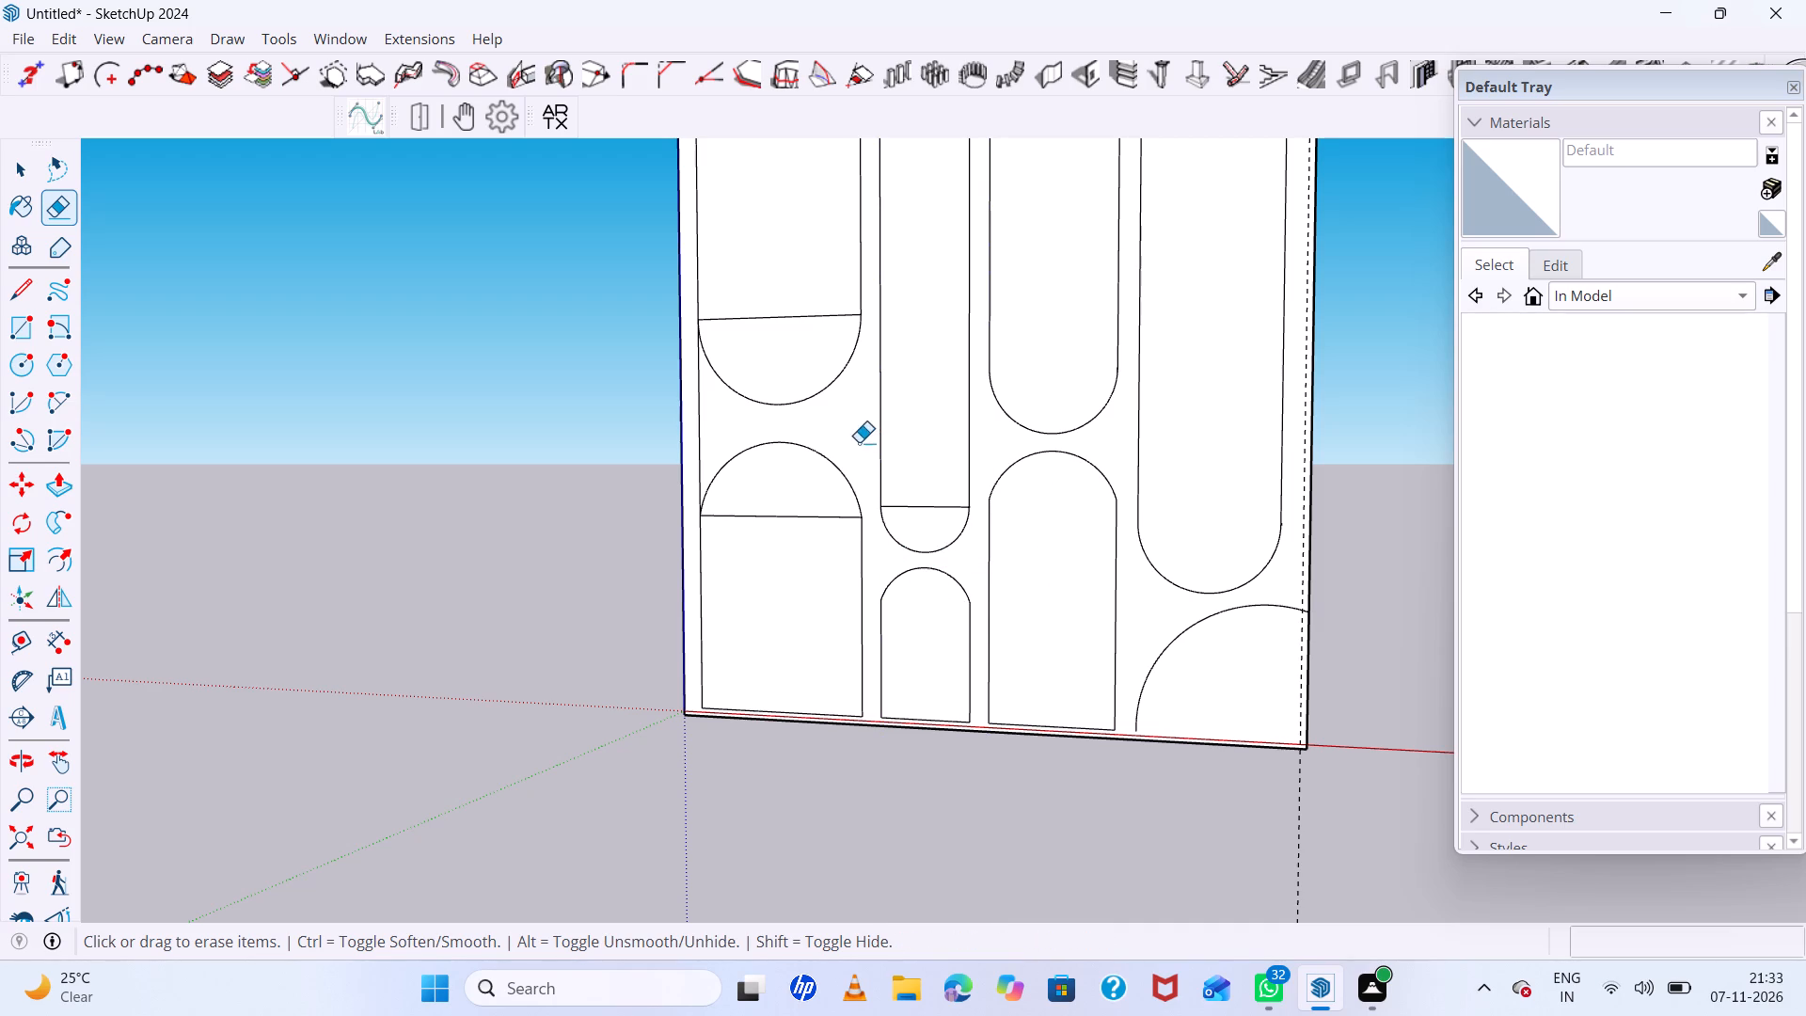
left_click_drag(705, 441, 692, 441)
scroll(785, 535, "down", 1)
left_click_drag(779, 512, 790, 538)
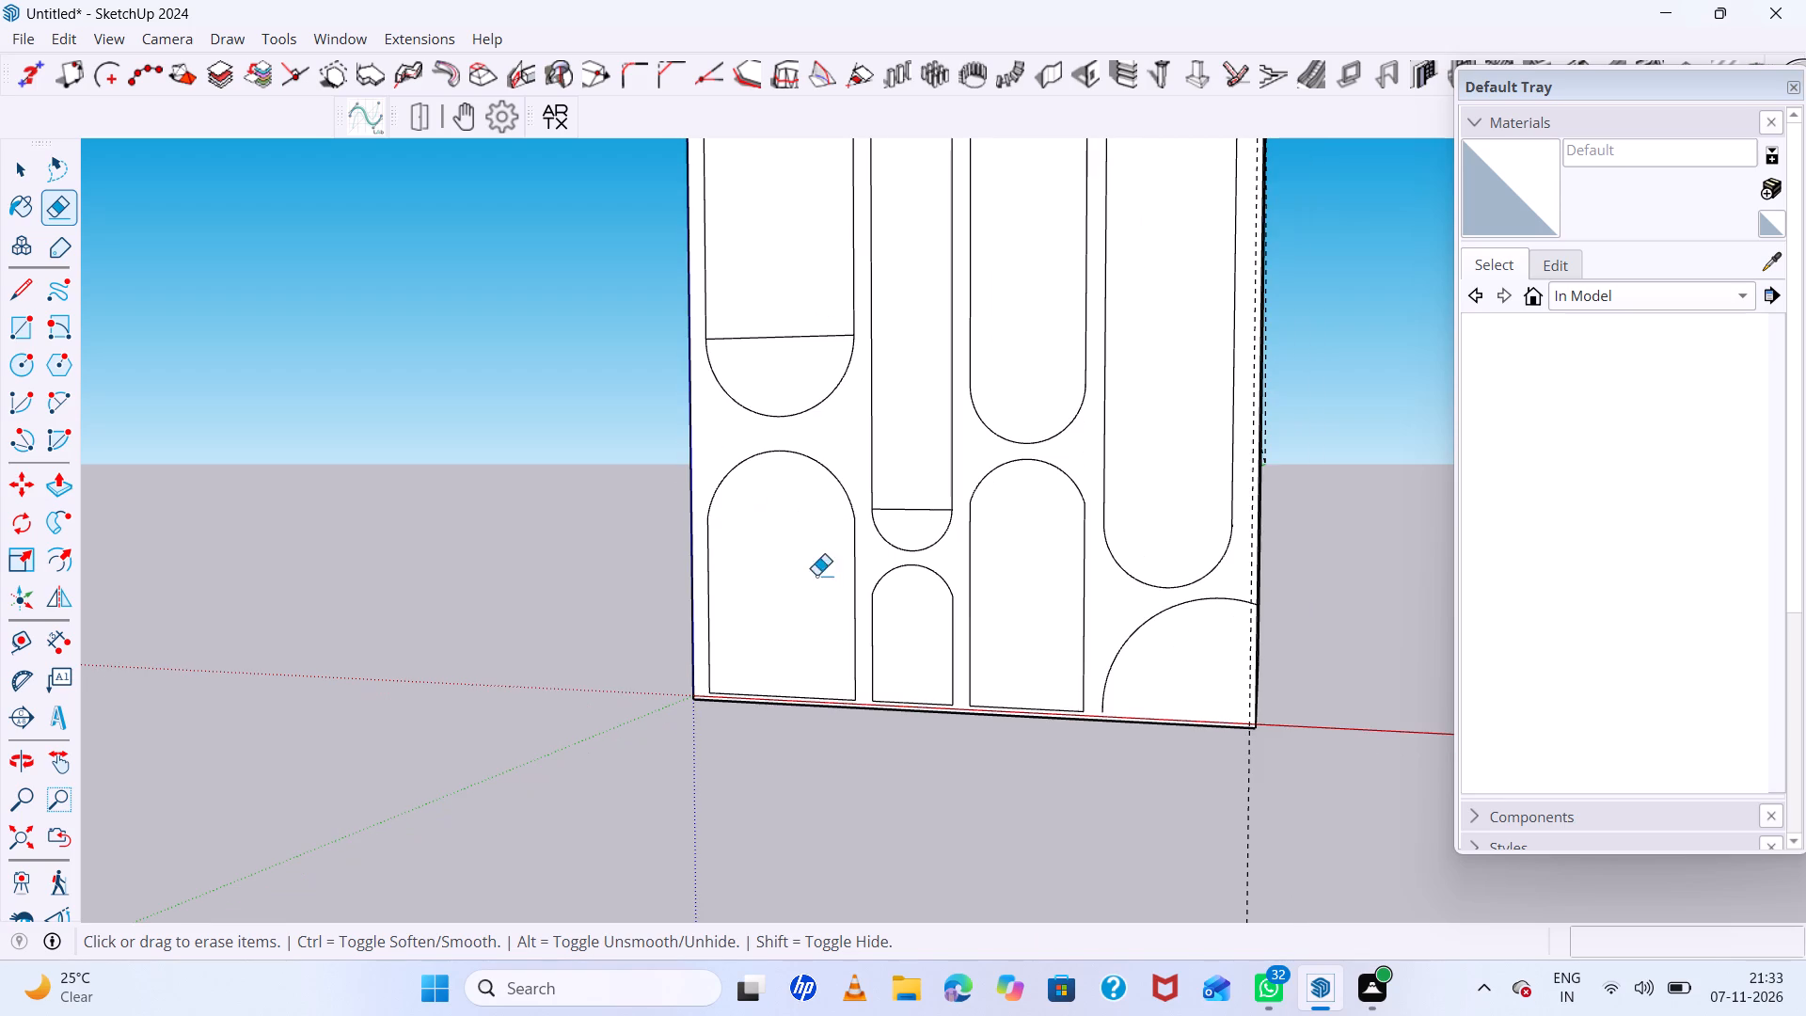
Erase the straight lines closing the downward arcs on the second and first panels.
scroll(847, 618, "down", 6)
middle_click_drag(949, 702, 1111, 774)
scroll(975, 577, "up", 6)
left_click_drag(797, 541, 811, 570)
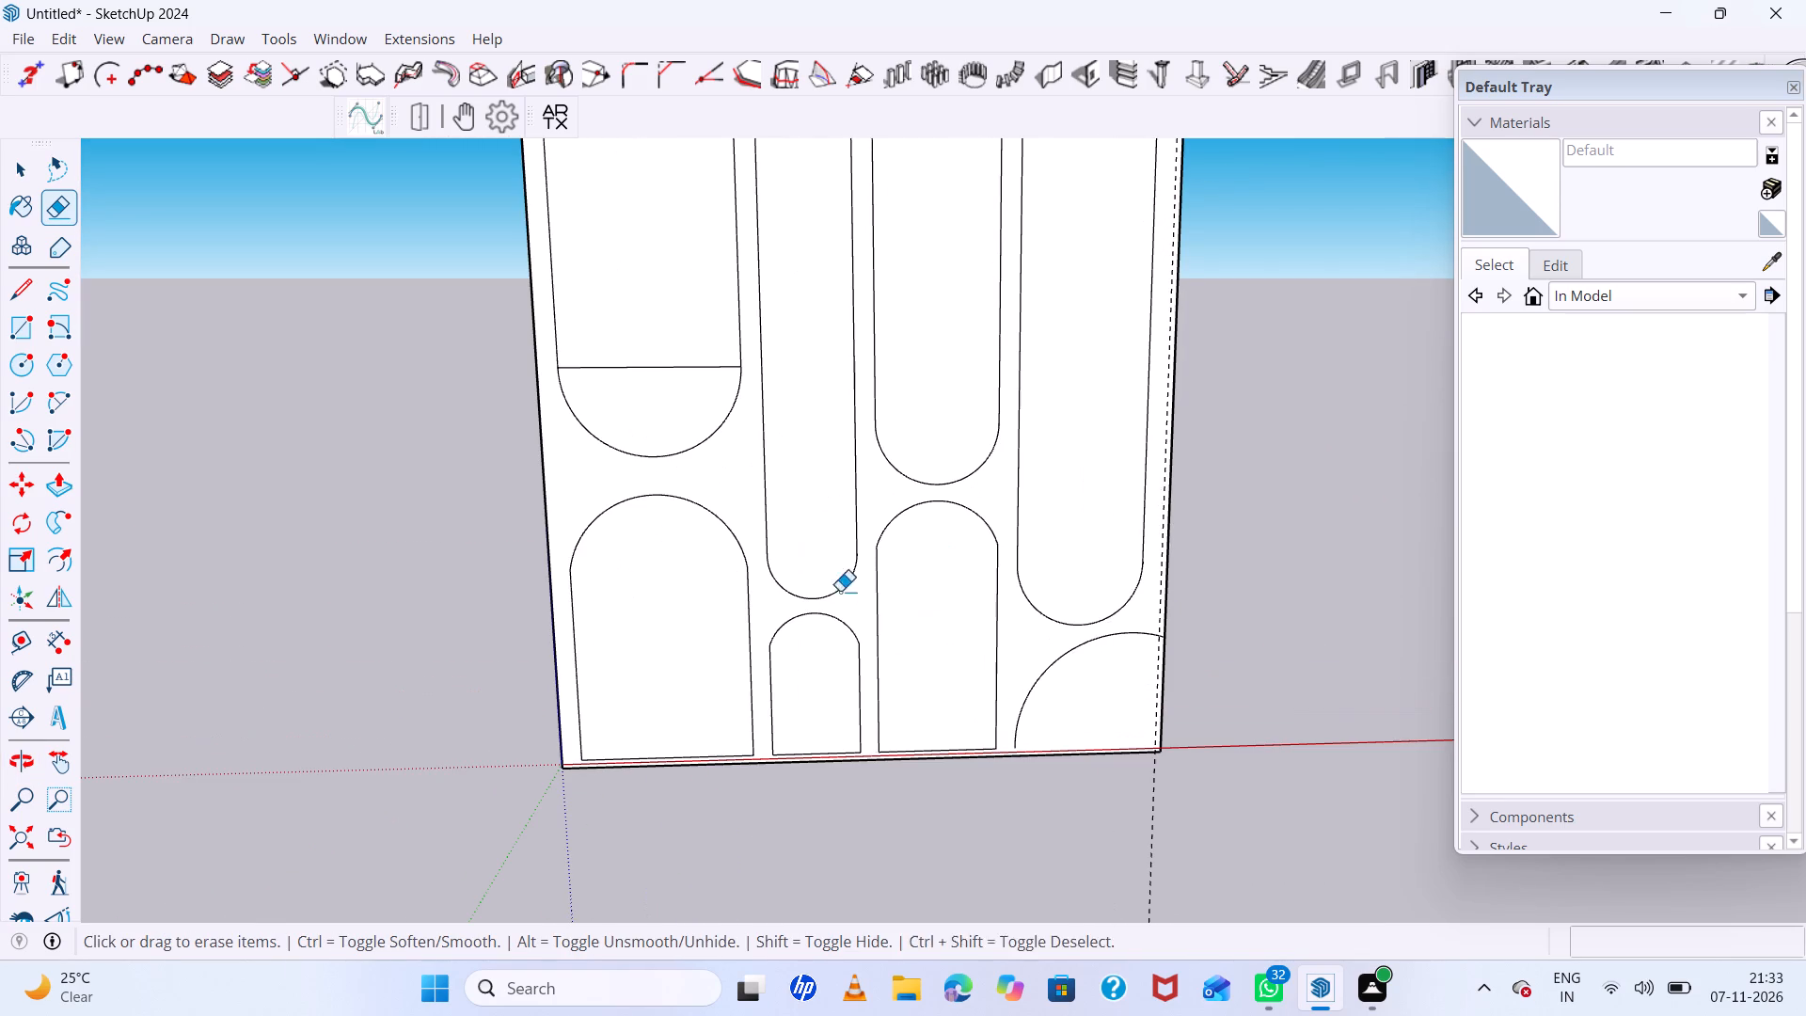
left_click(813, 574)
left_click_drag(672, 345, 664, 376)
Move the first lower arch's base line down 10" onto the box's bottom edge.
scroll(745, 517, "down", 4)
scroll(657, 721, "up", 12)
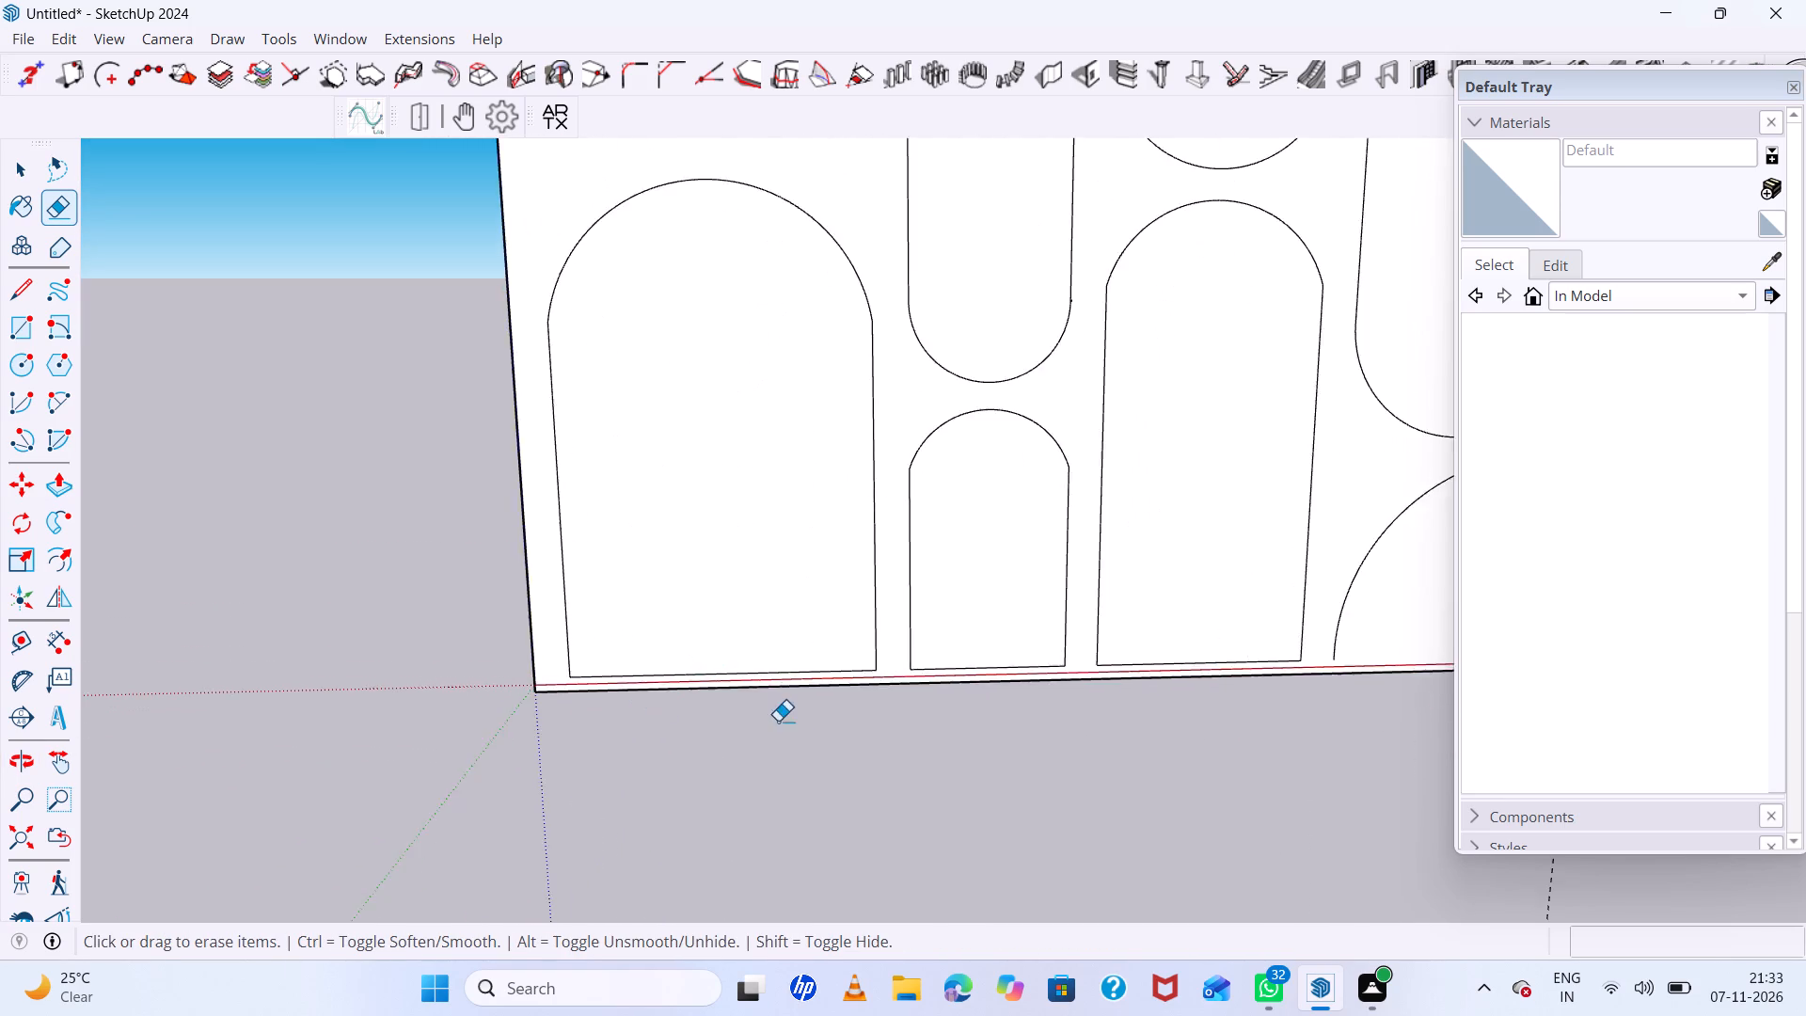
scroll(778, 721, "up", 3)
key("space")
left_click(872, 640)
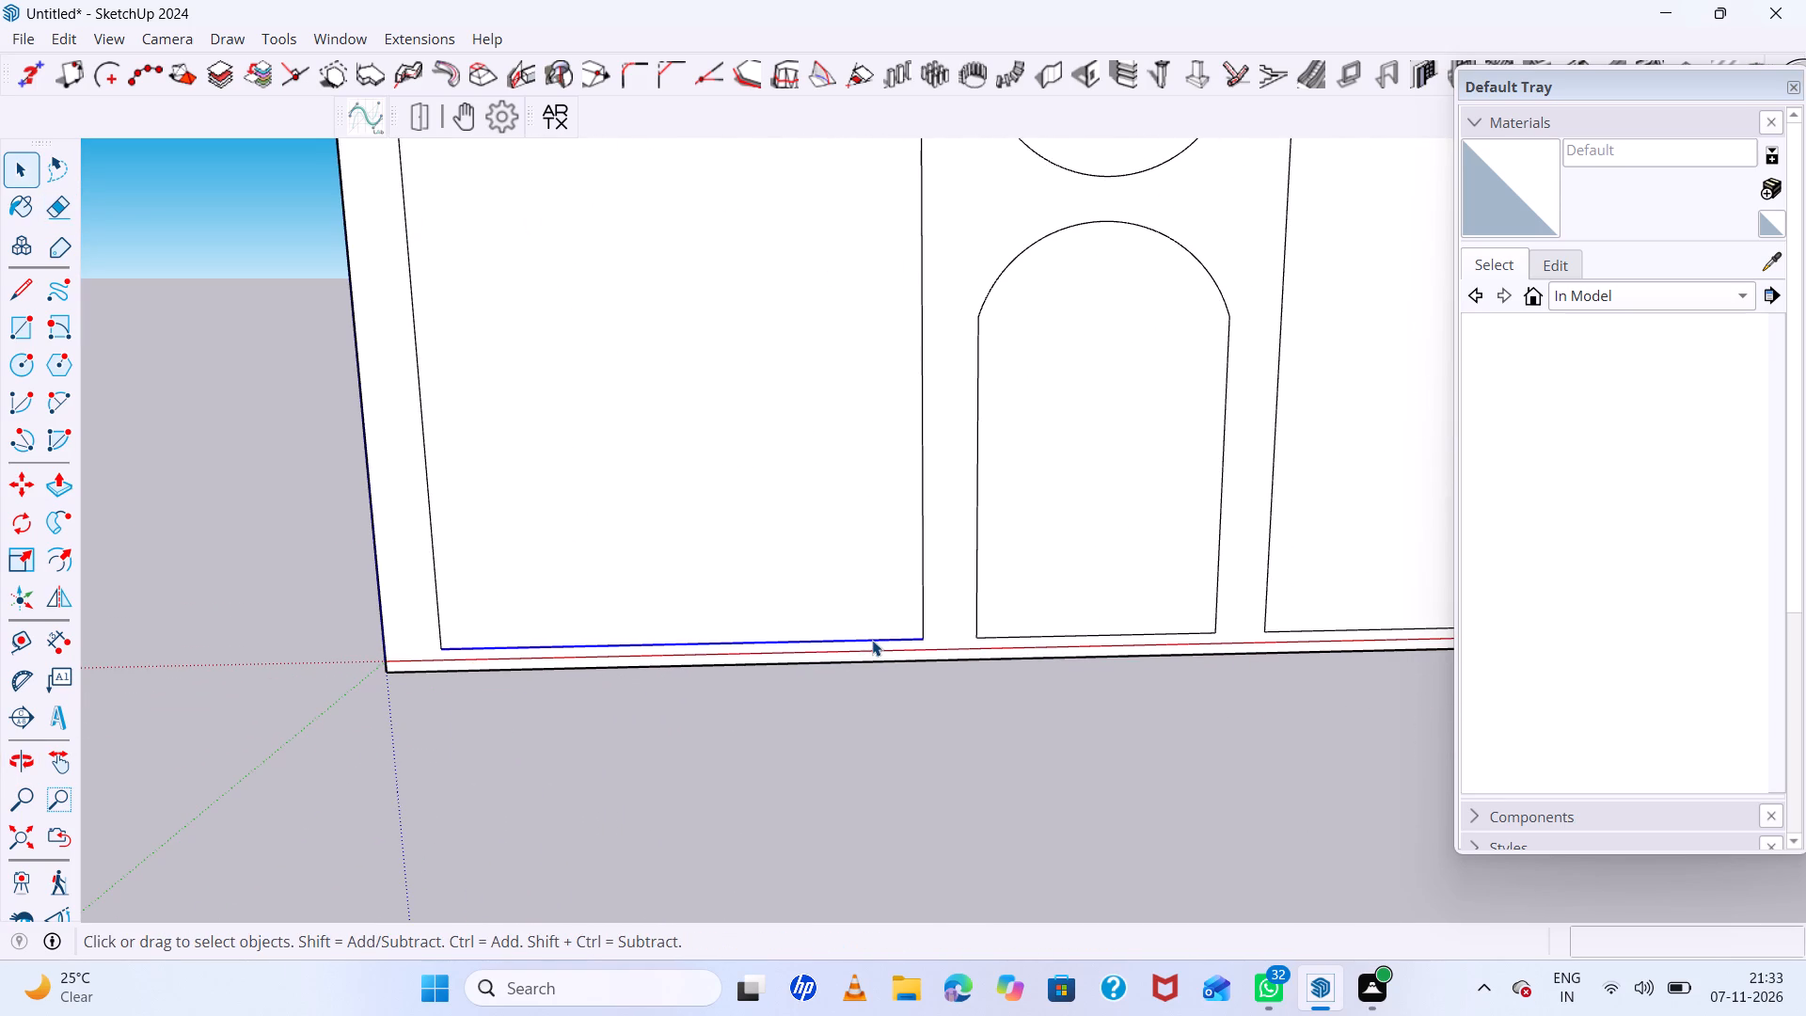
key("m")
left_click(872, 640)
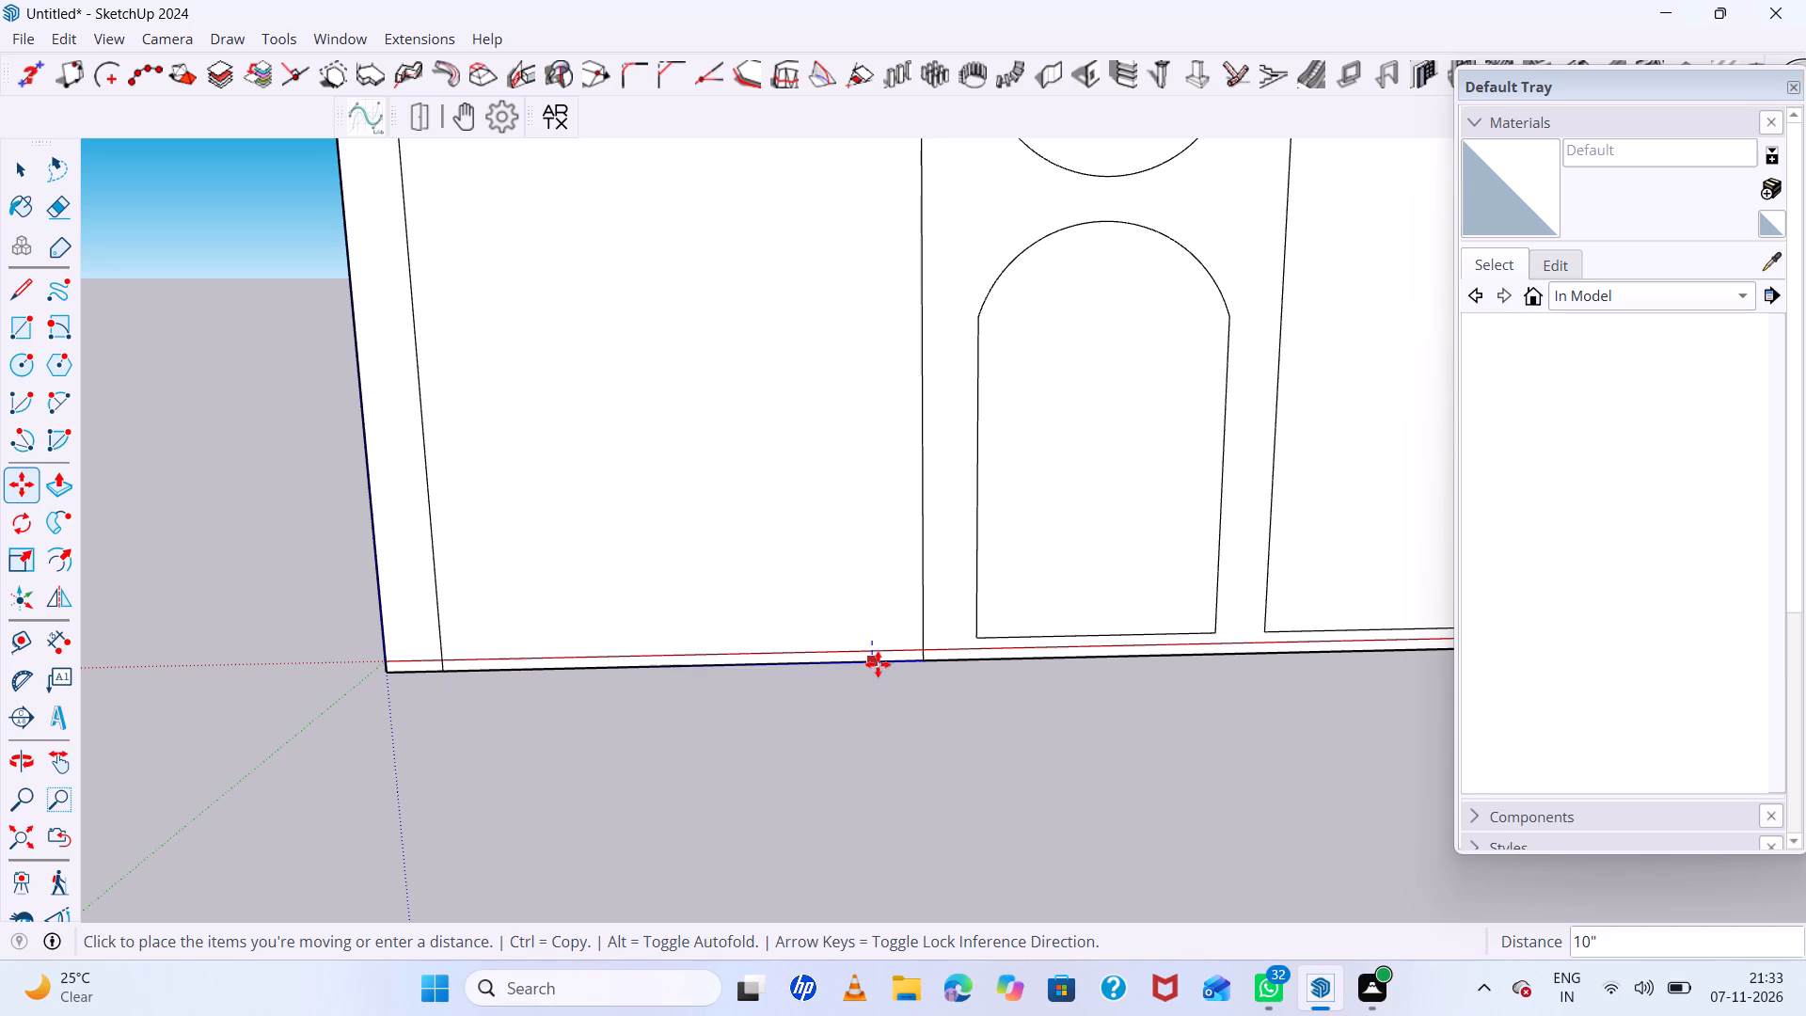
left_click(876, 662)
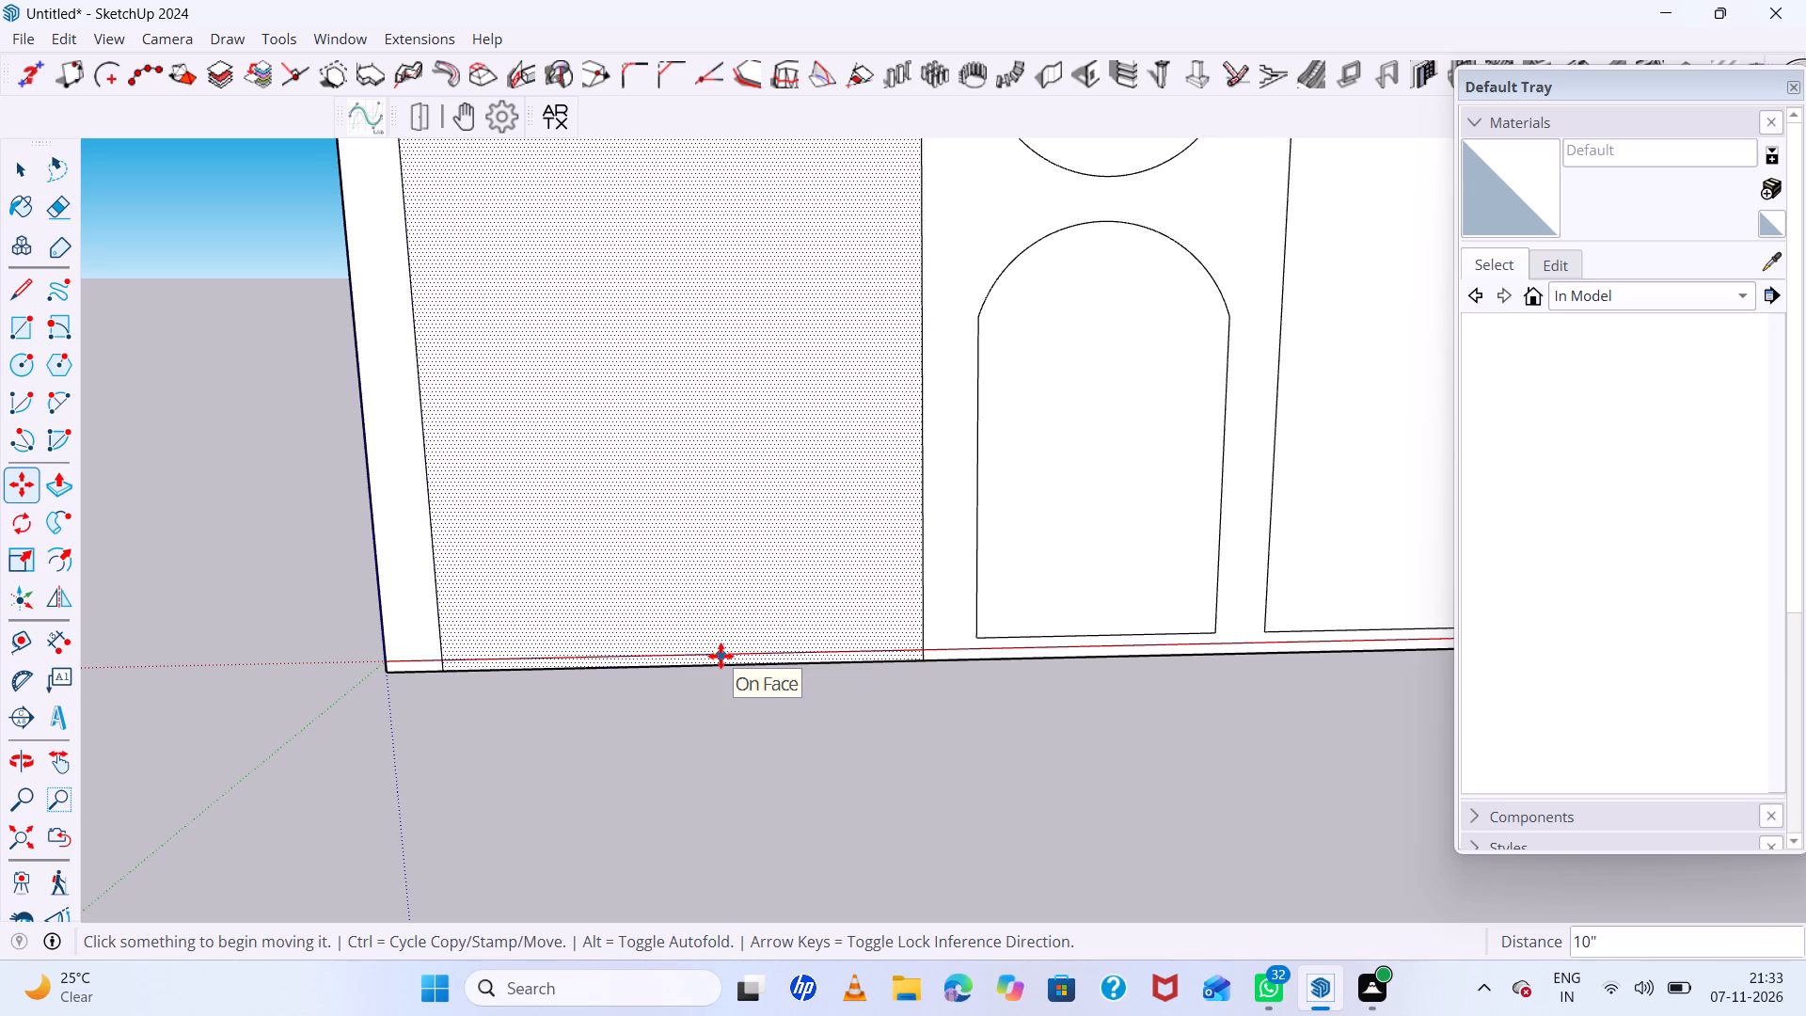
Undo the last move and re-move the first lower arch's base line down onto the box's bottom edge.
key("ctrl+z")
scroll(635, 666, "up", 5)
middle_click_drag(798, 649, 1227, 484)
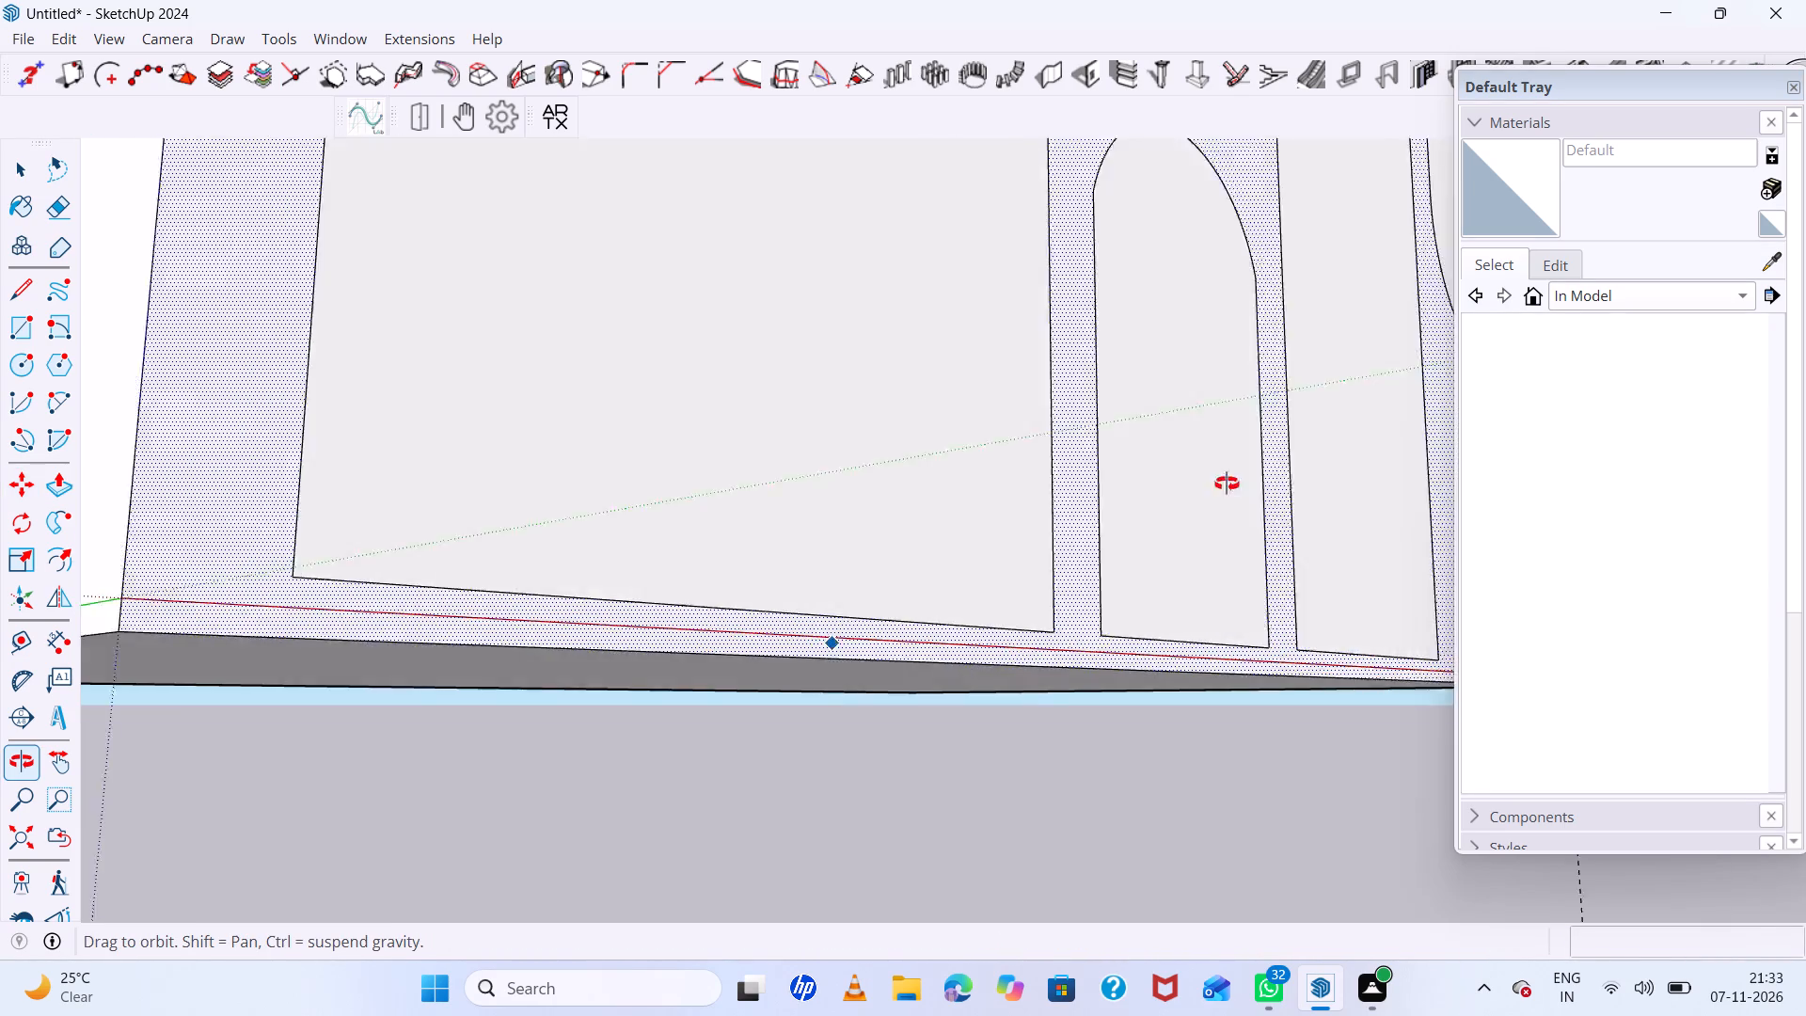
middle_click_drag(1227, 484, 1289, 492)
left_click(440, 589)
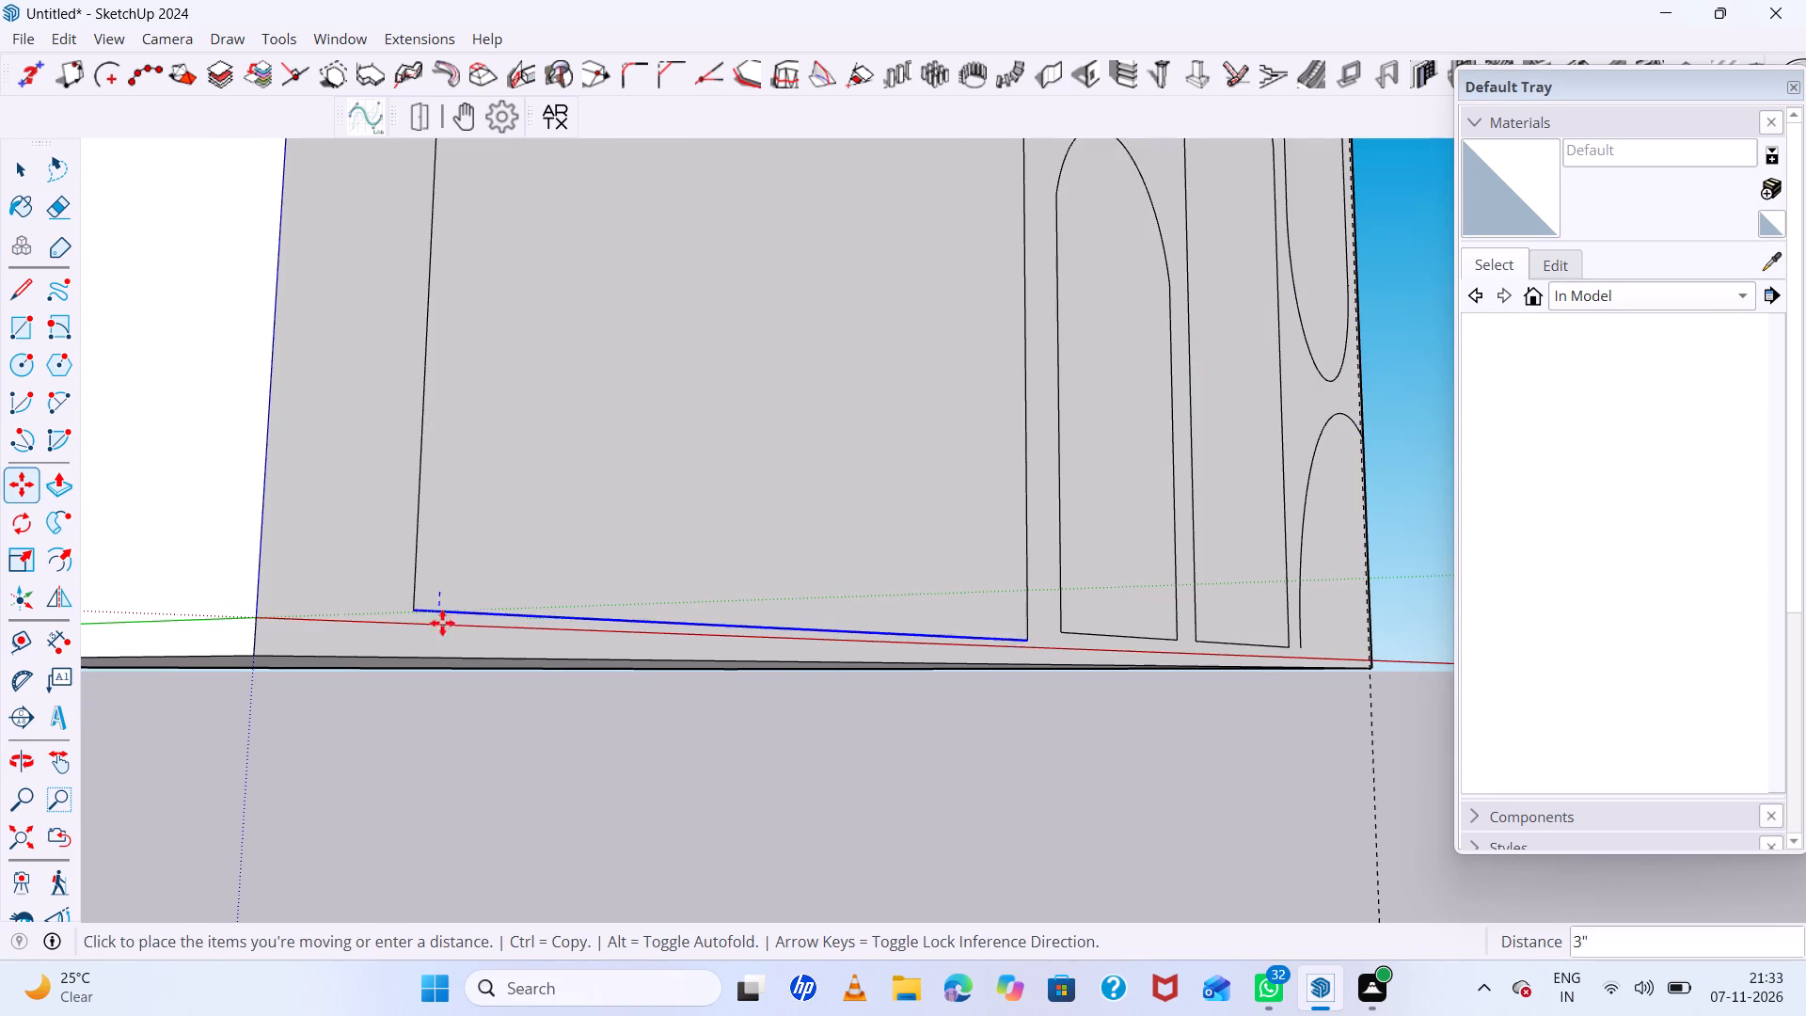
left_click(439, 664)
Move the second lower arch's base line down 10" onto the box's bottom edge.
scroll(293, 632, "down", 6)
middle_click_drag(809, 682, 659, 706)
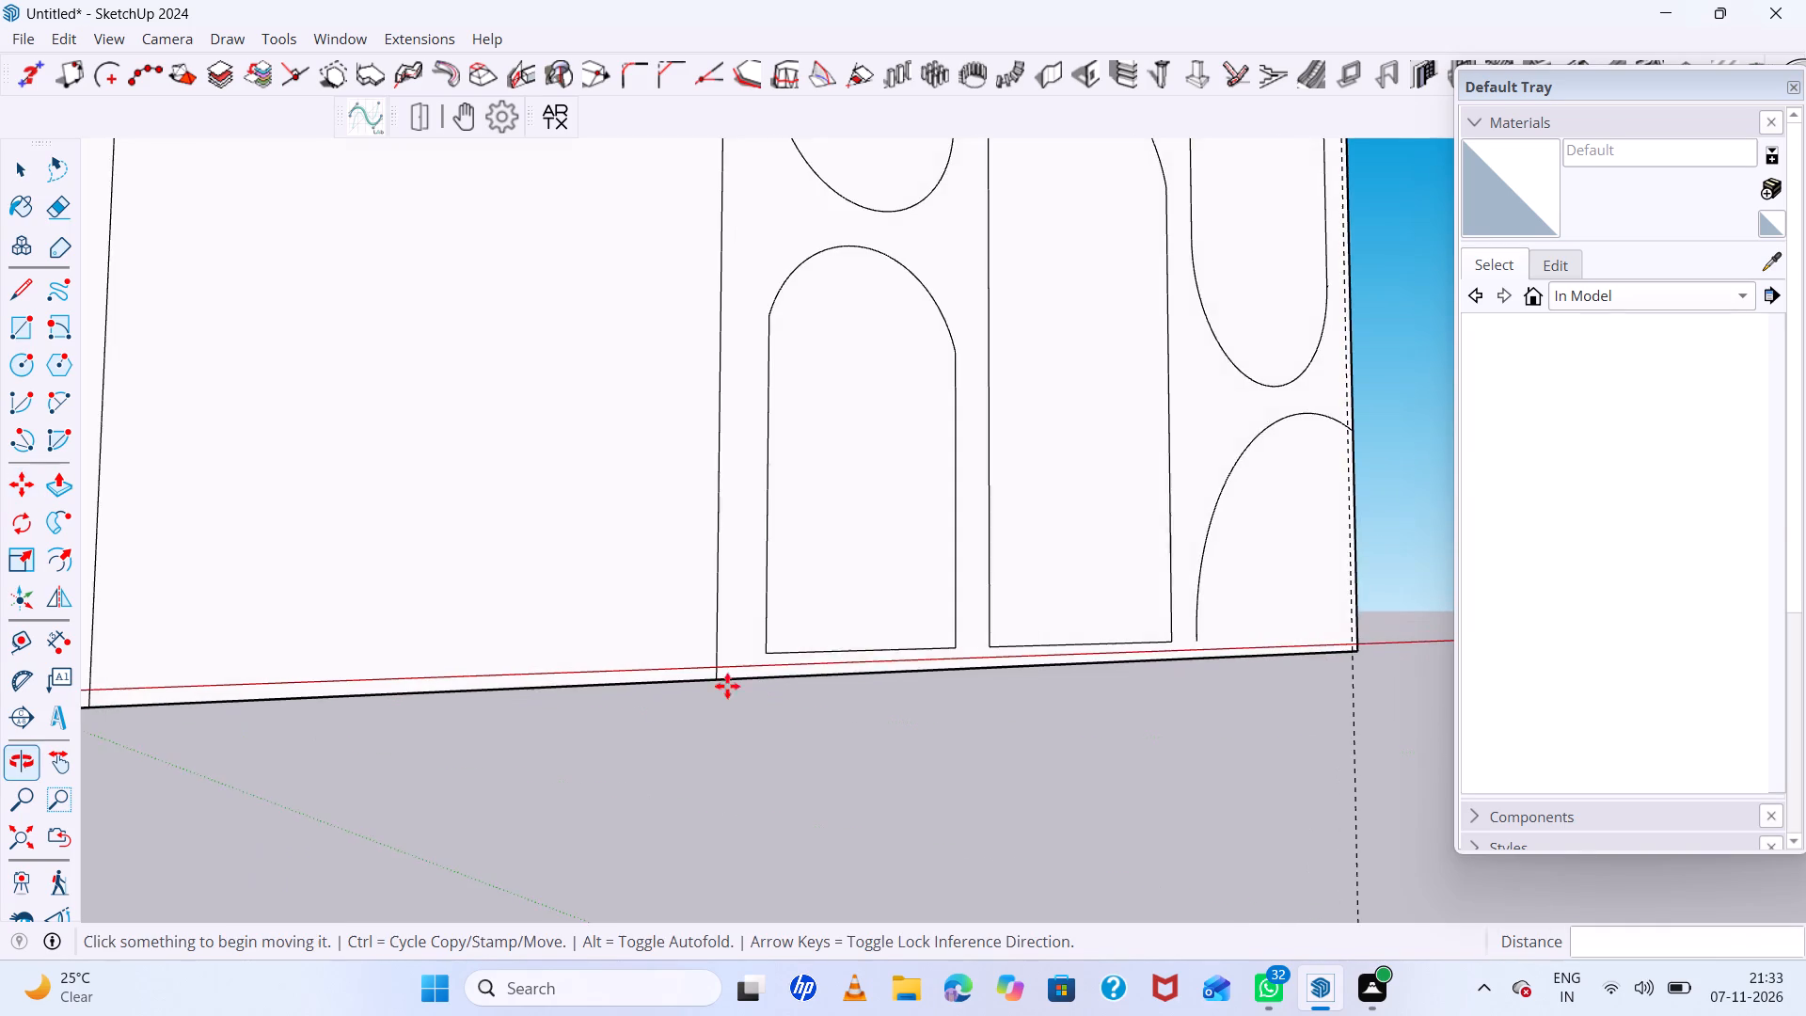
scroll(933, 637, "up", 1)
left_click(884, 649)
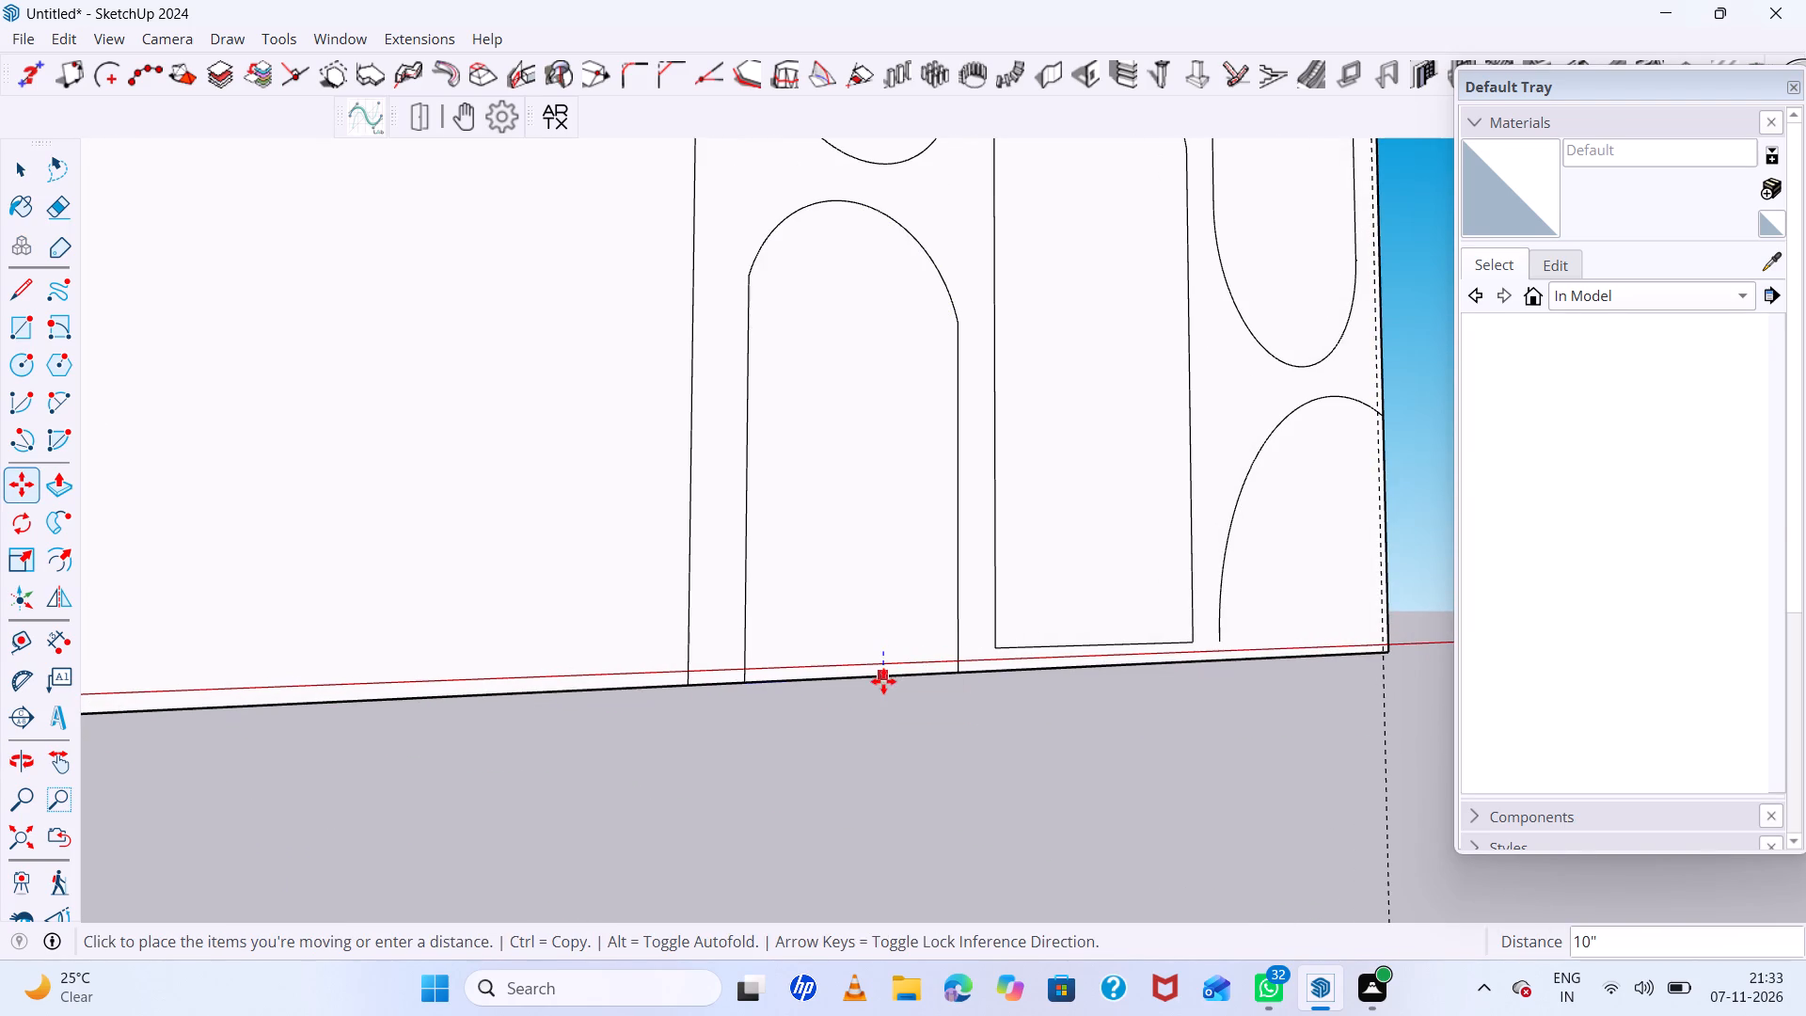
left_click(883, 681)
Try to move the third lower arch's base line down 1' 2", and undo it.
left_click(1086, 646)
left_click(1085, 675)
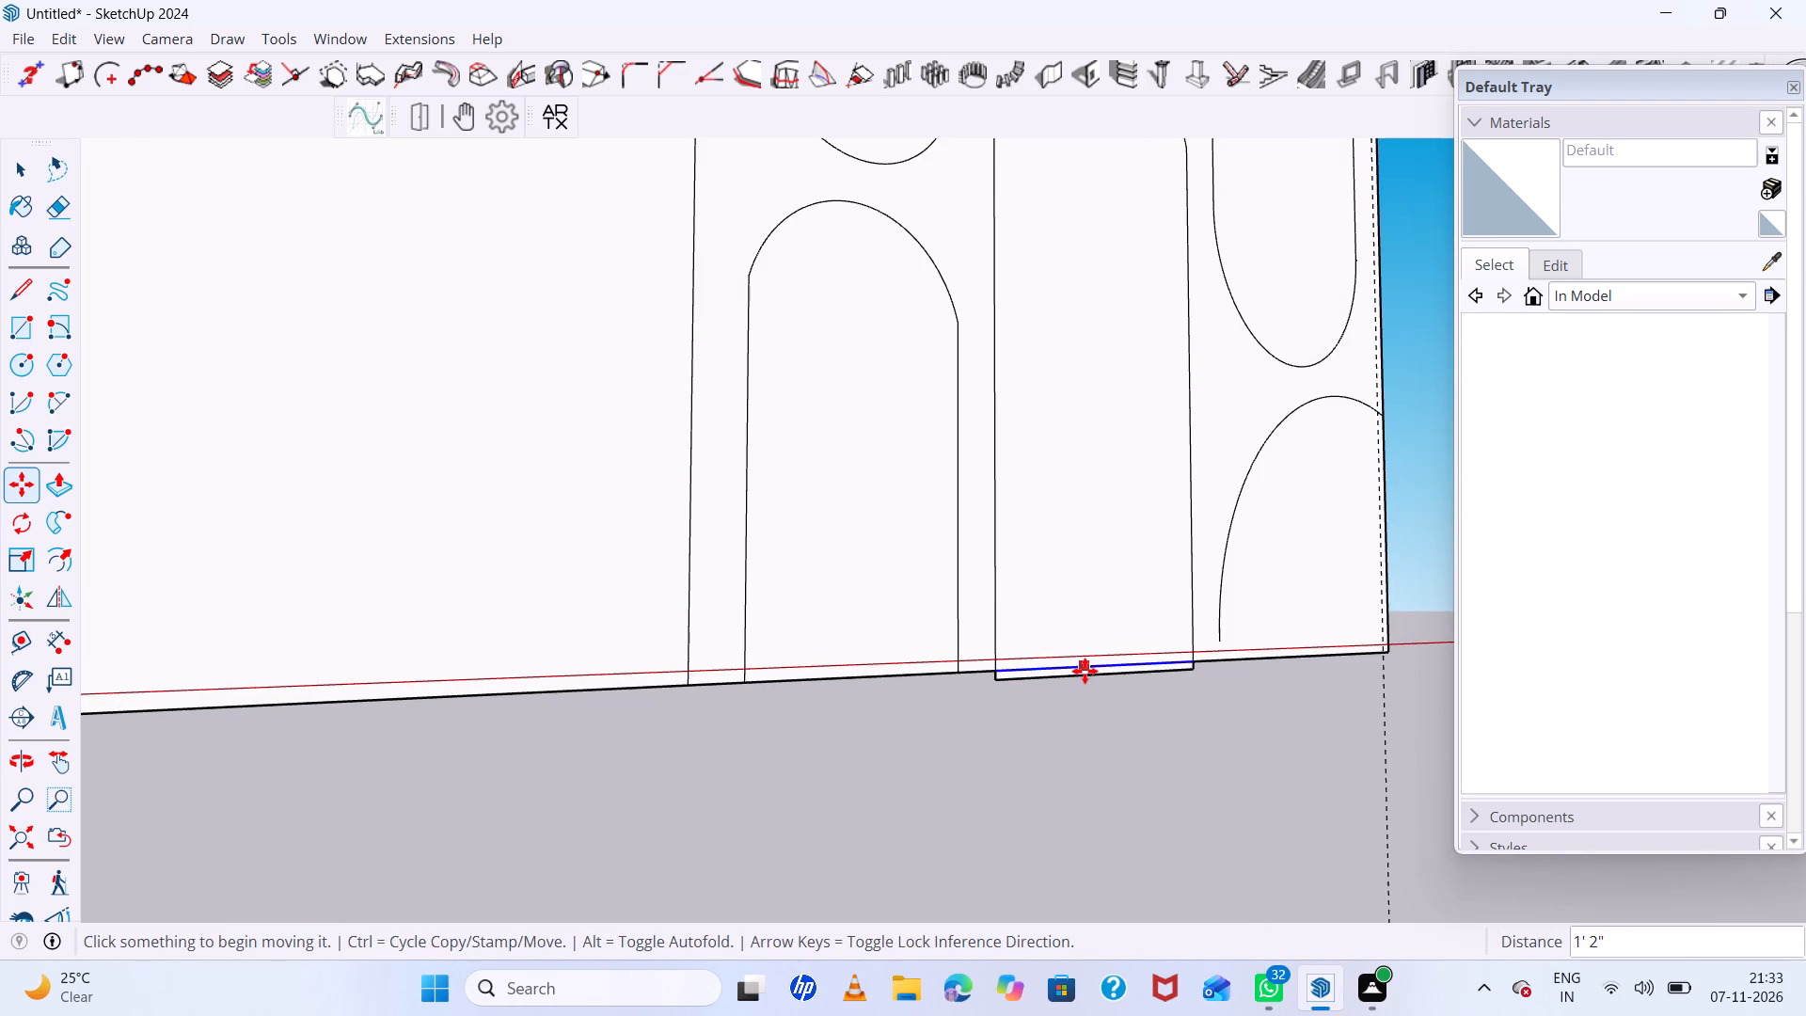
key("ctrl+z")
Move the third lower arch's base line down onto the box's bottom edge.
left_click(1068, 643)
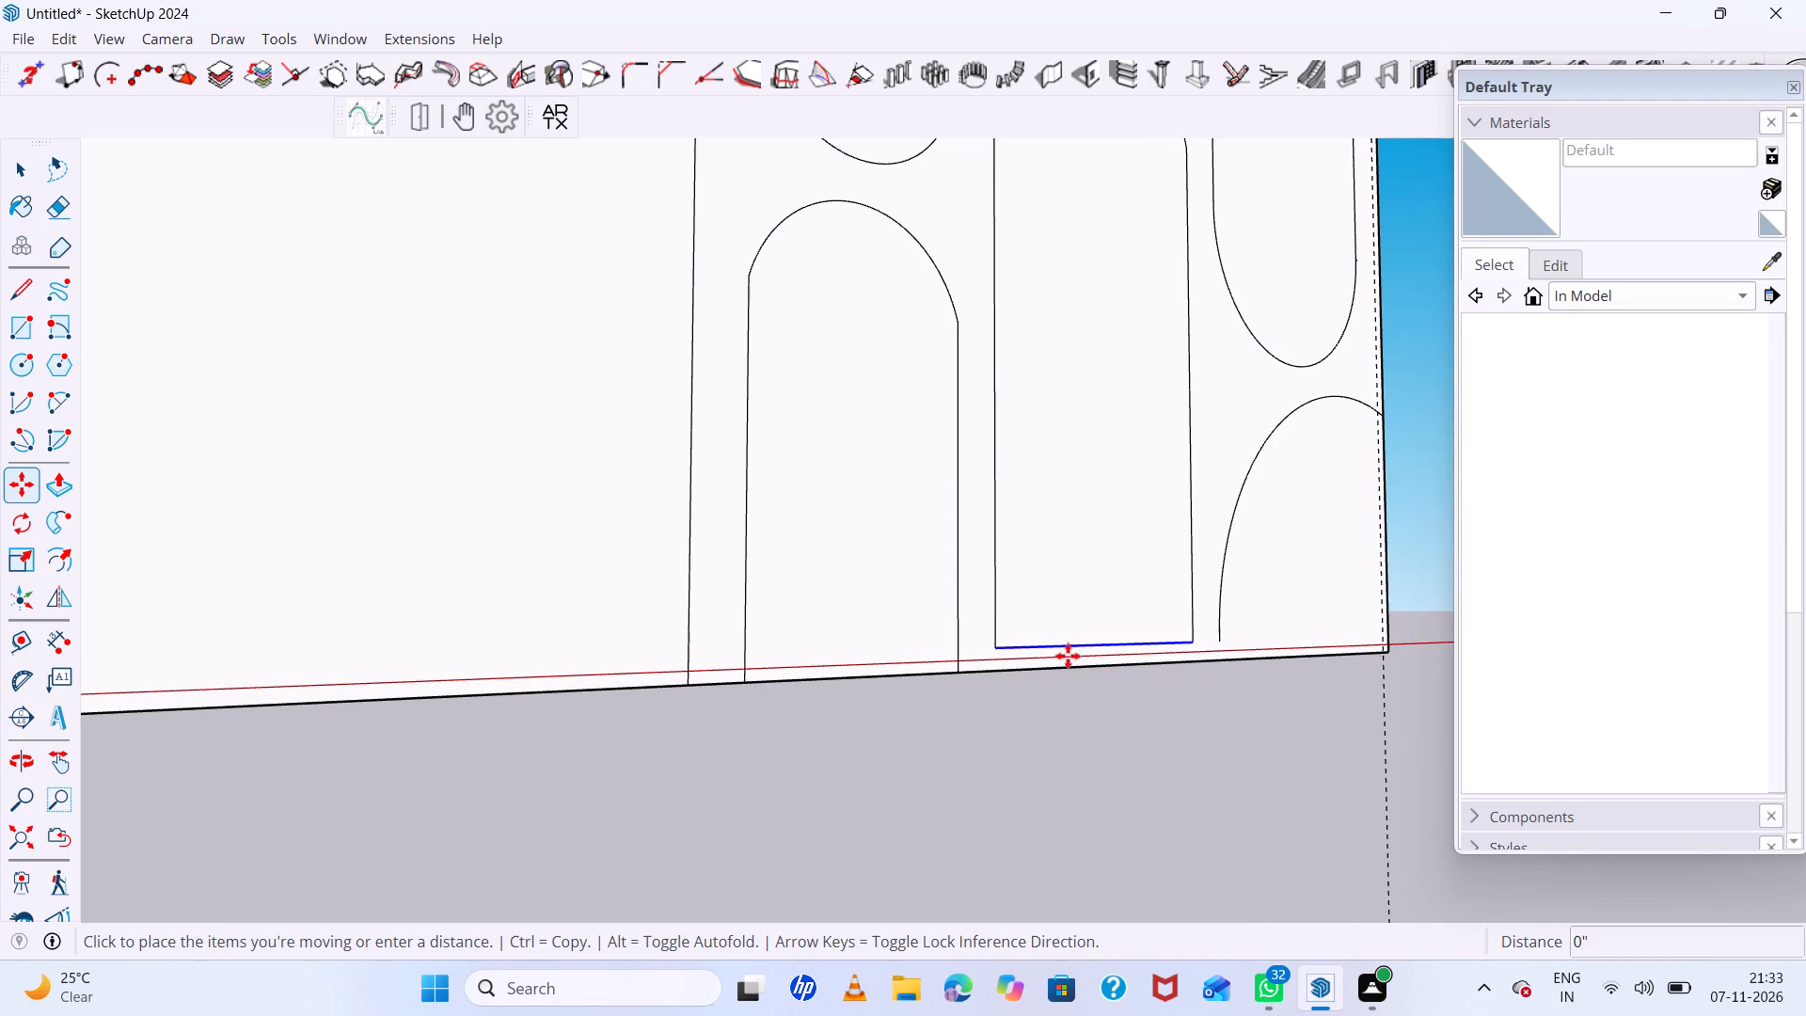
left_click(1069, 662)
key("space")
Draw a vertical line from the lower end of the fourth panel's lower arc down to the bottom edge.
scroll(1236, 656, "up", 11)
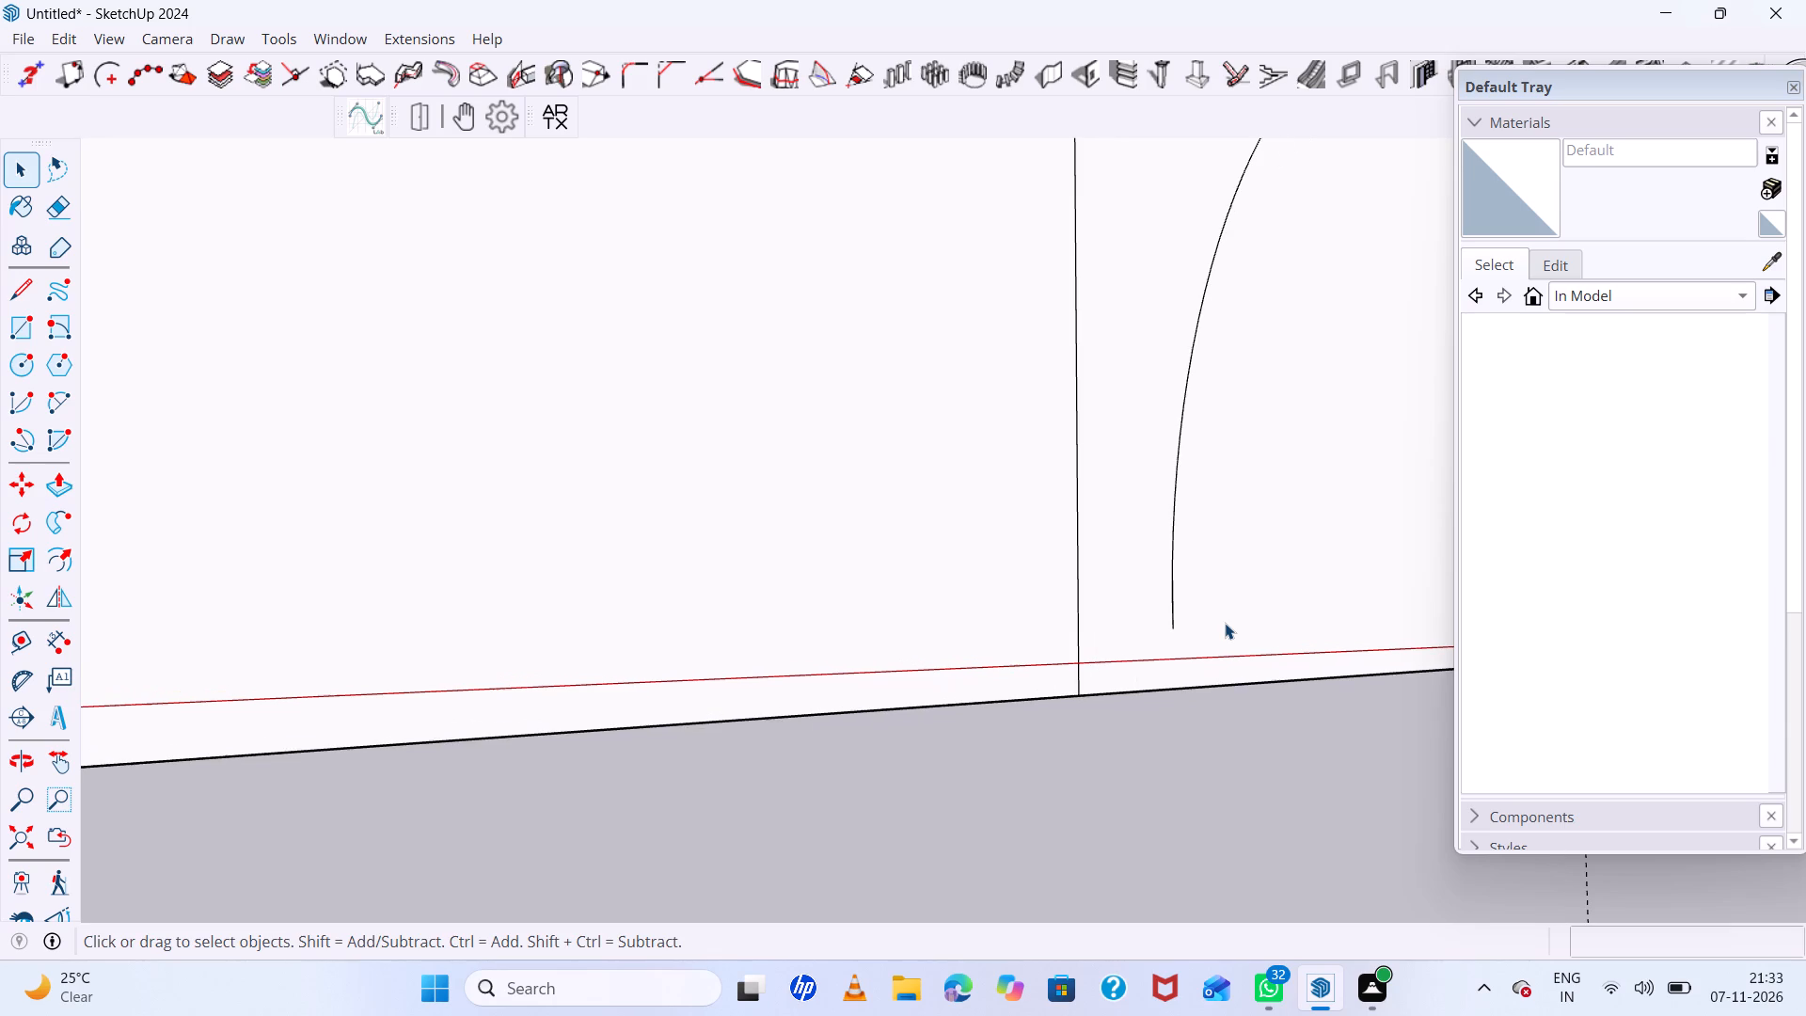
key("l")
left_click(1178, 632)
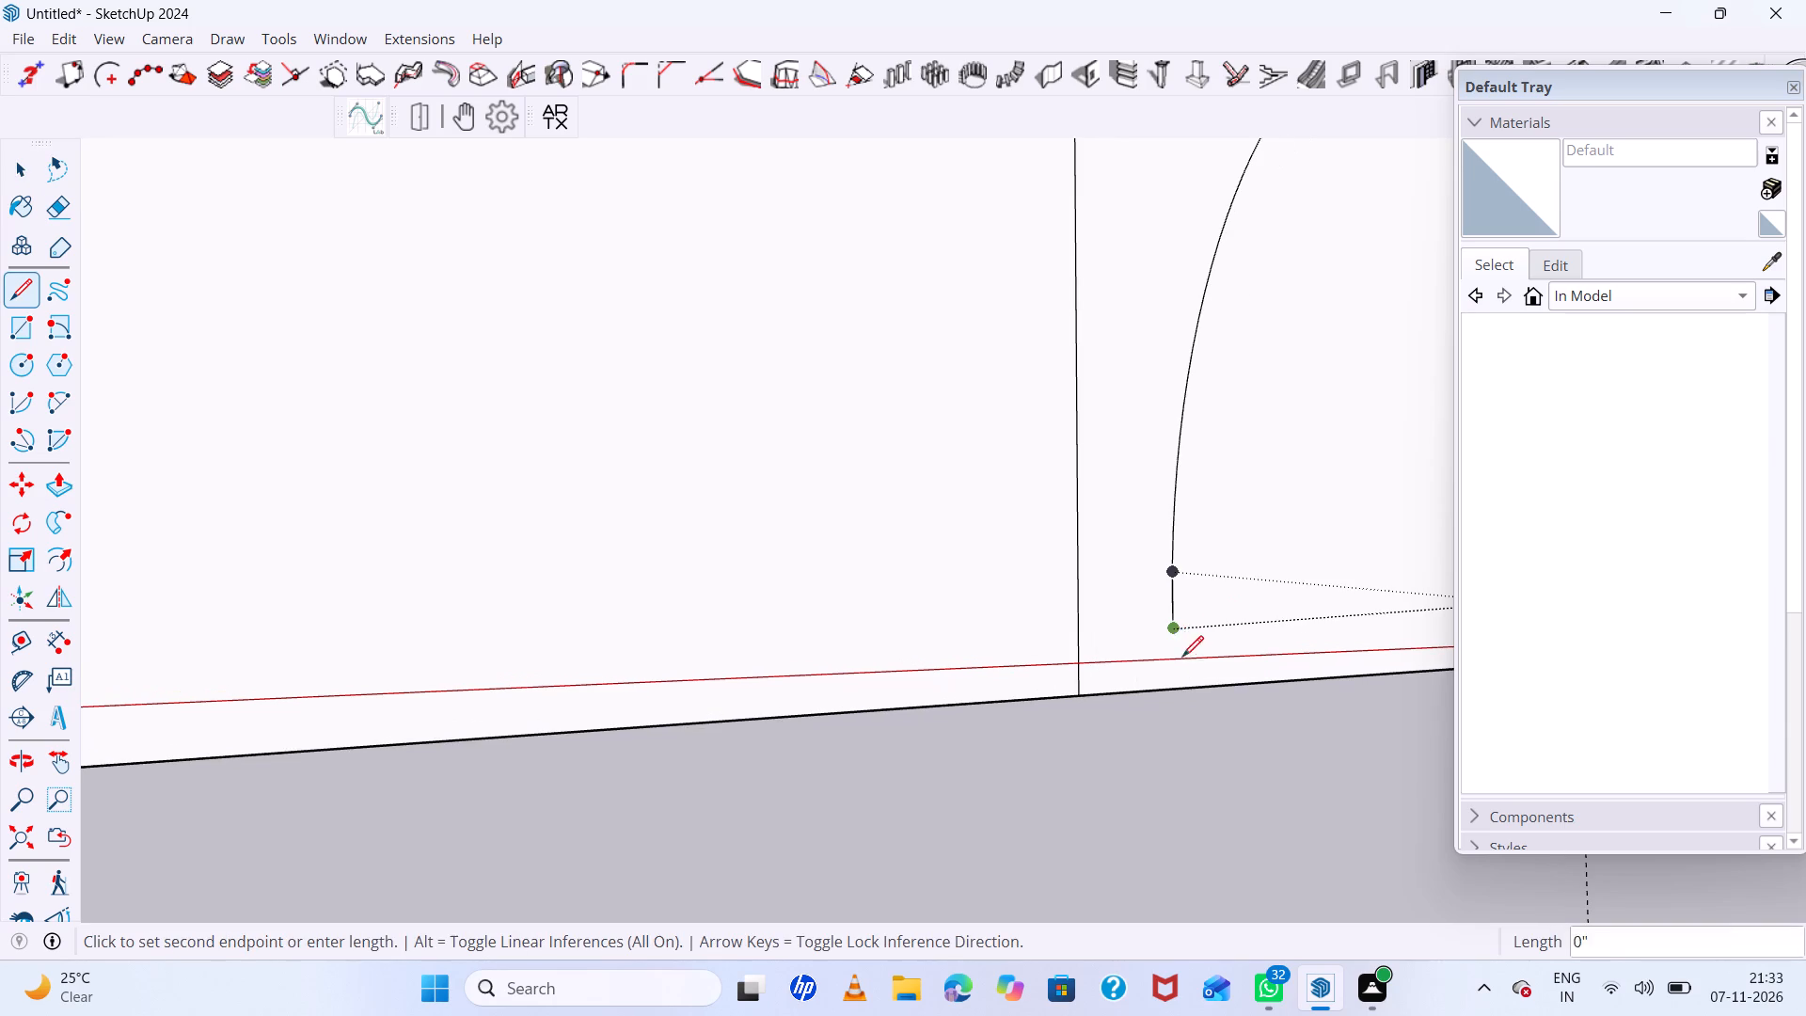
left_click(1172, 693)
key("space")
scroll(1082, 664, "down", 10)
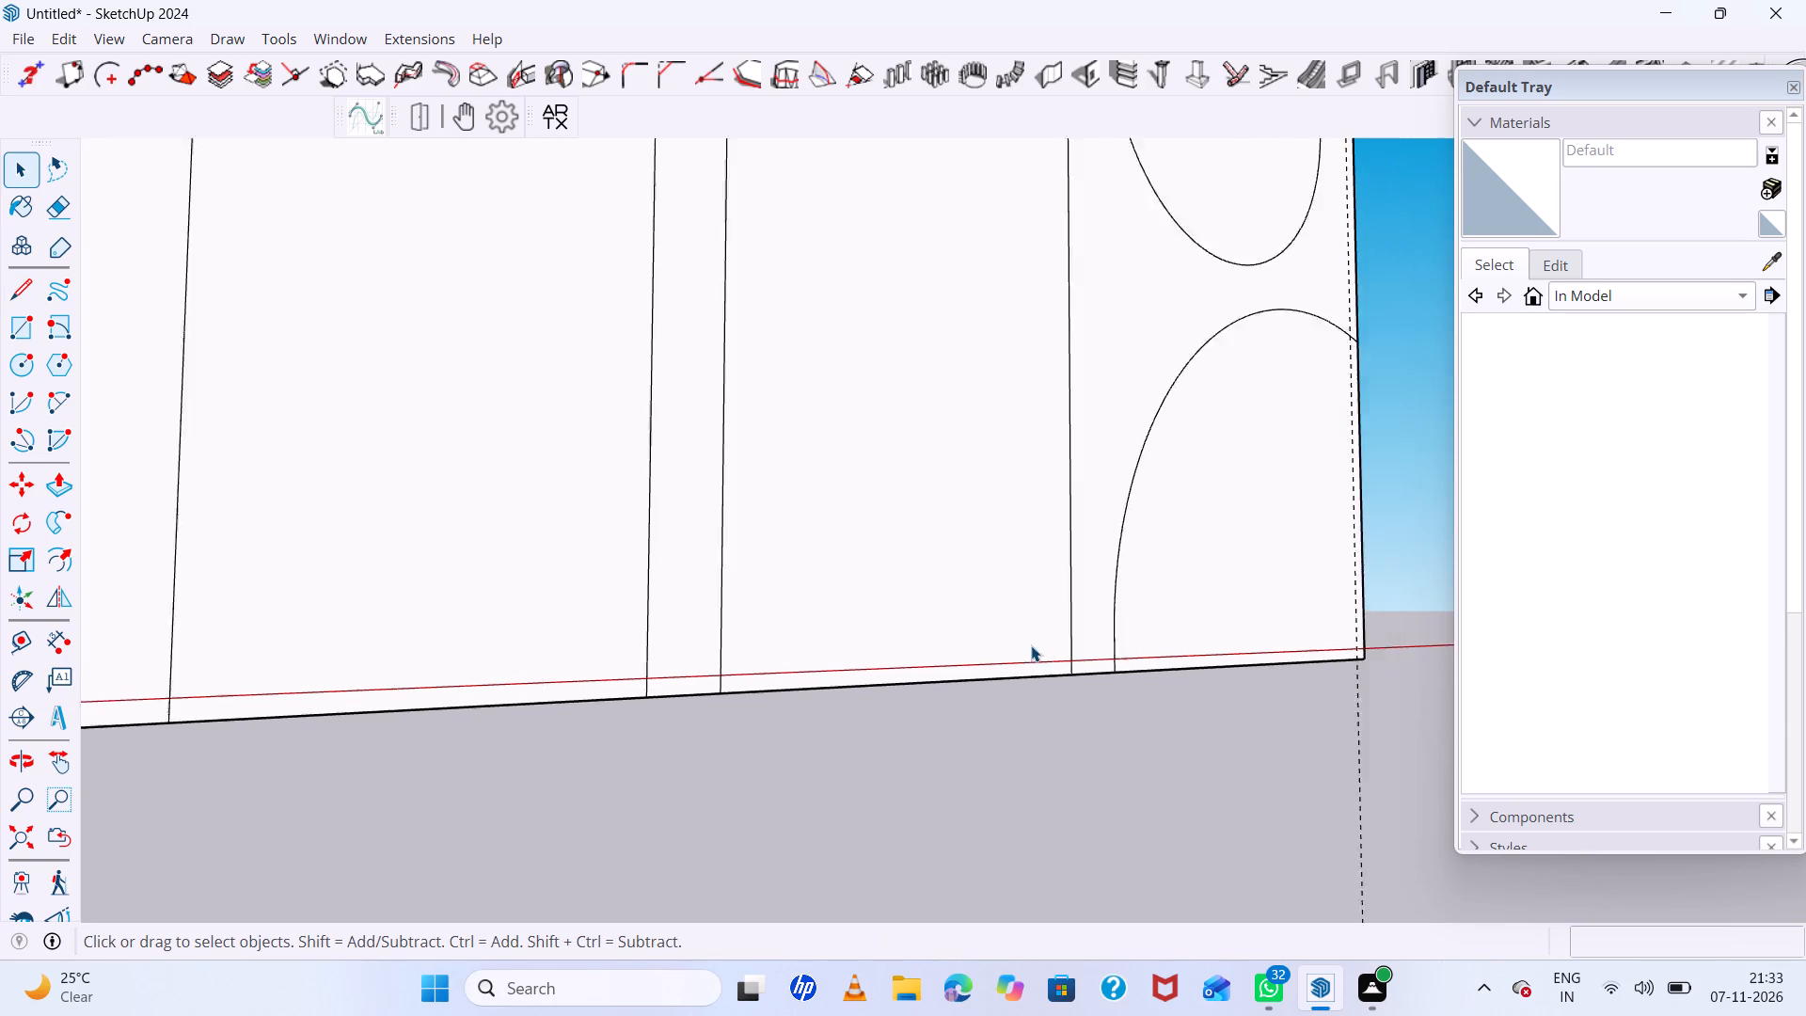
Delete all the guide lines from the model.
scroll(1031, 645, "down", 11)
middle_click_drag(1397, 640, 921, 796)
scroll(881, 711, "down", 14)
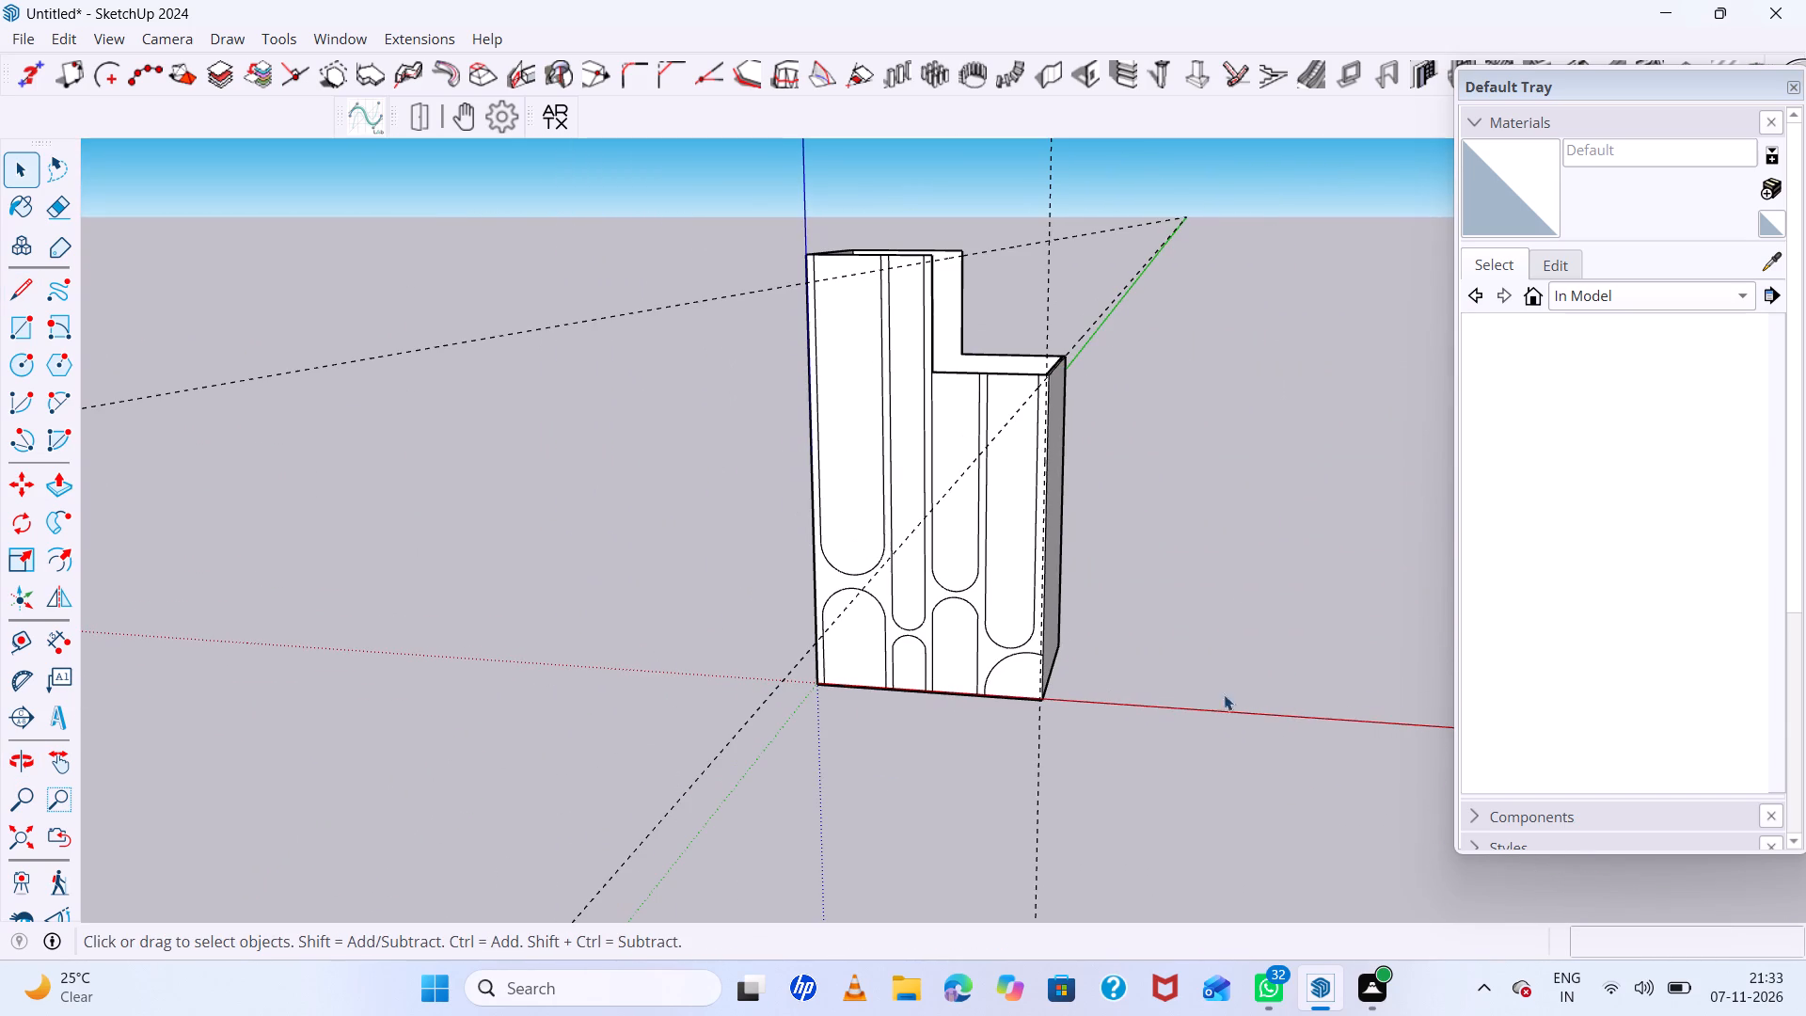
left_click(68, 43)
left_click(182, 280)
Draw a straight line across the fourth panel's upper slot, a little above its rounded lower end.
scroll(973, 506, "down", 7)
middle_click_drag(1089, 573, 1112, 584)
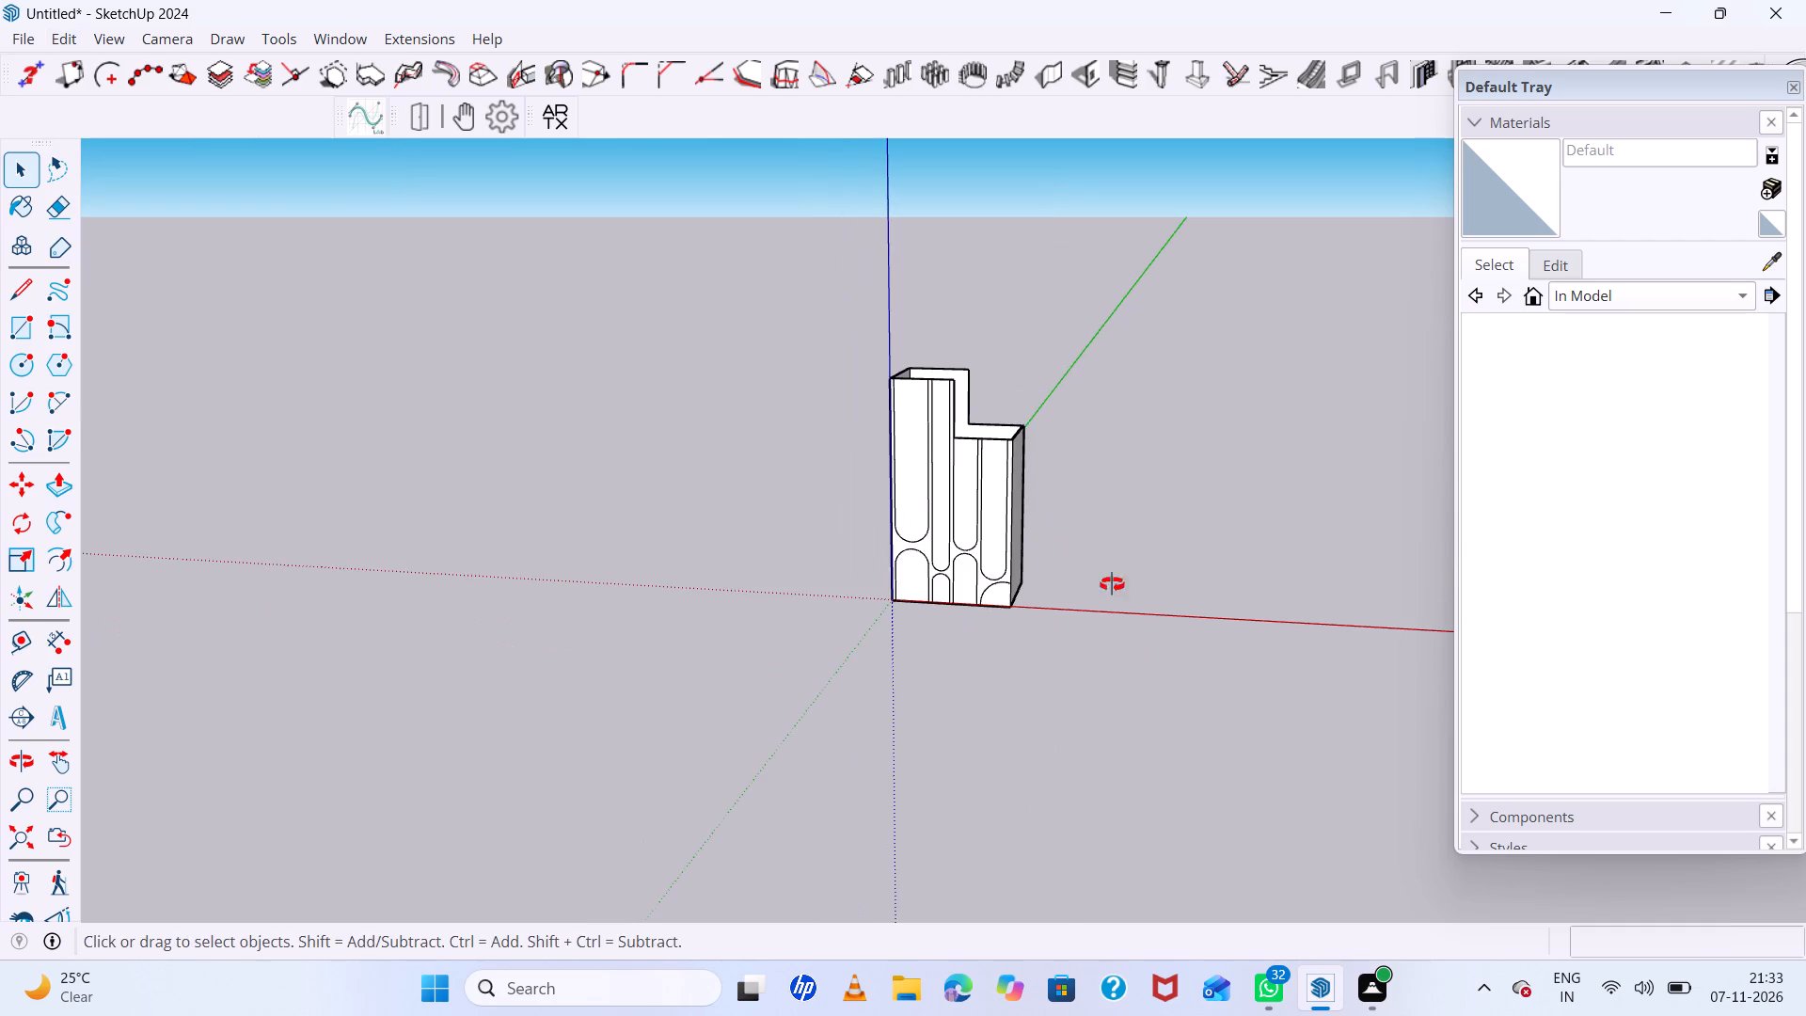
middle_click_drag(1112, 584, 1303, 613)
scroll(1073, 581, "up", 8)
middle_click_drag(851, 477, 517, 310)
scroll(999, 574, "up", 7)
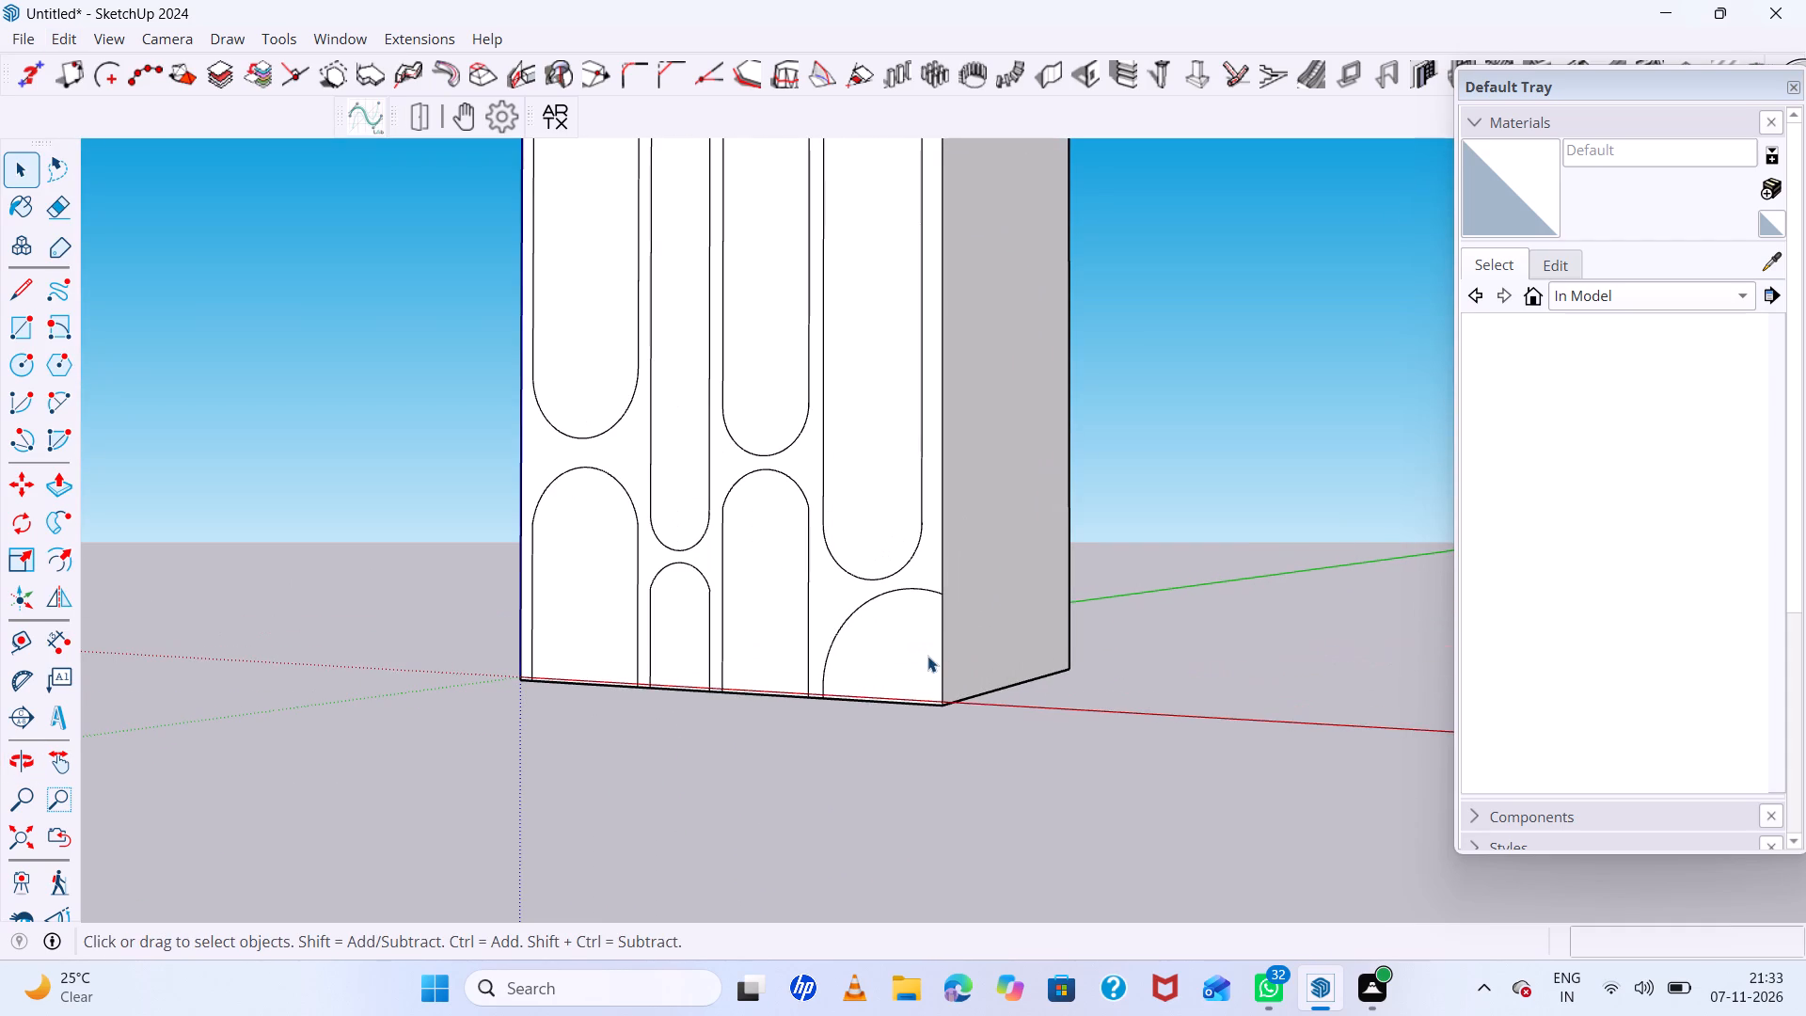
scroll(834, 576, "down", 7)
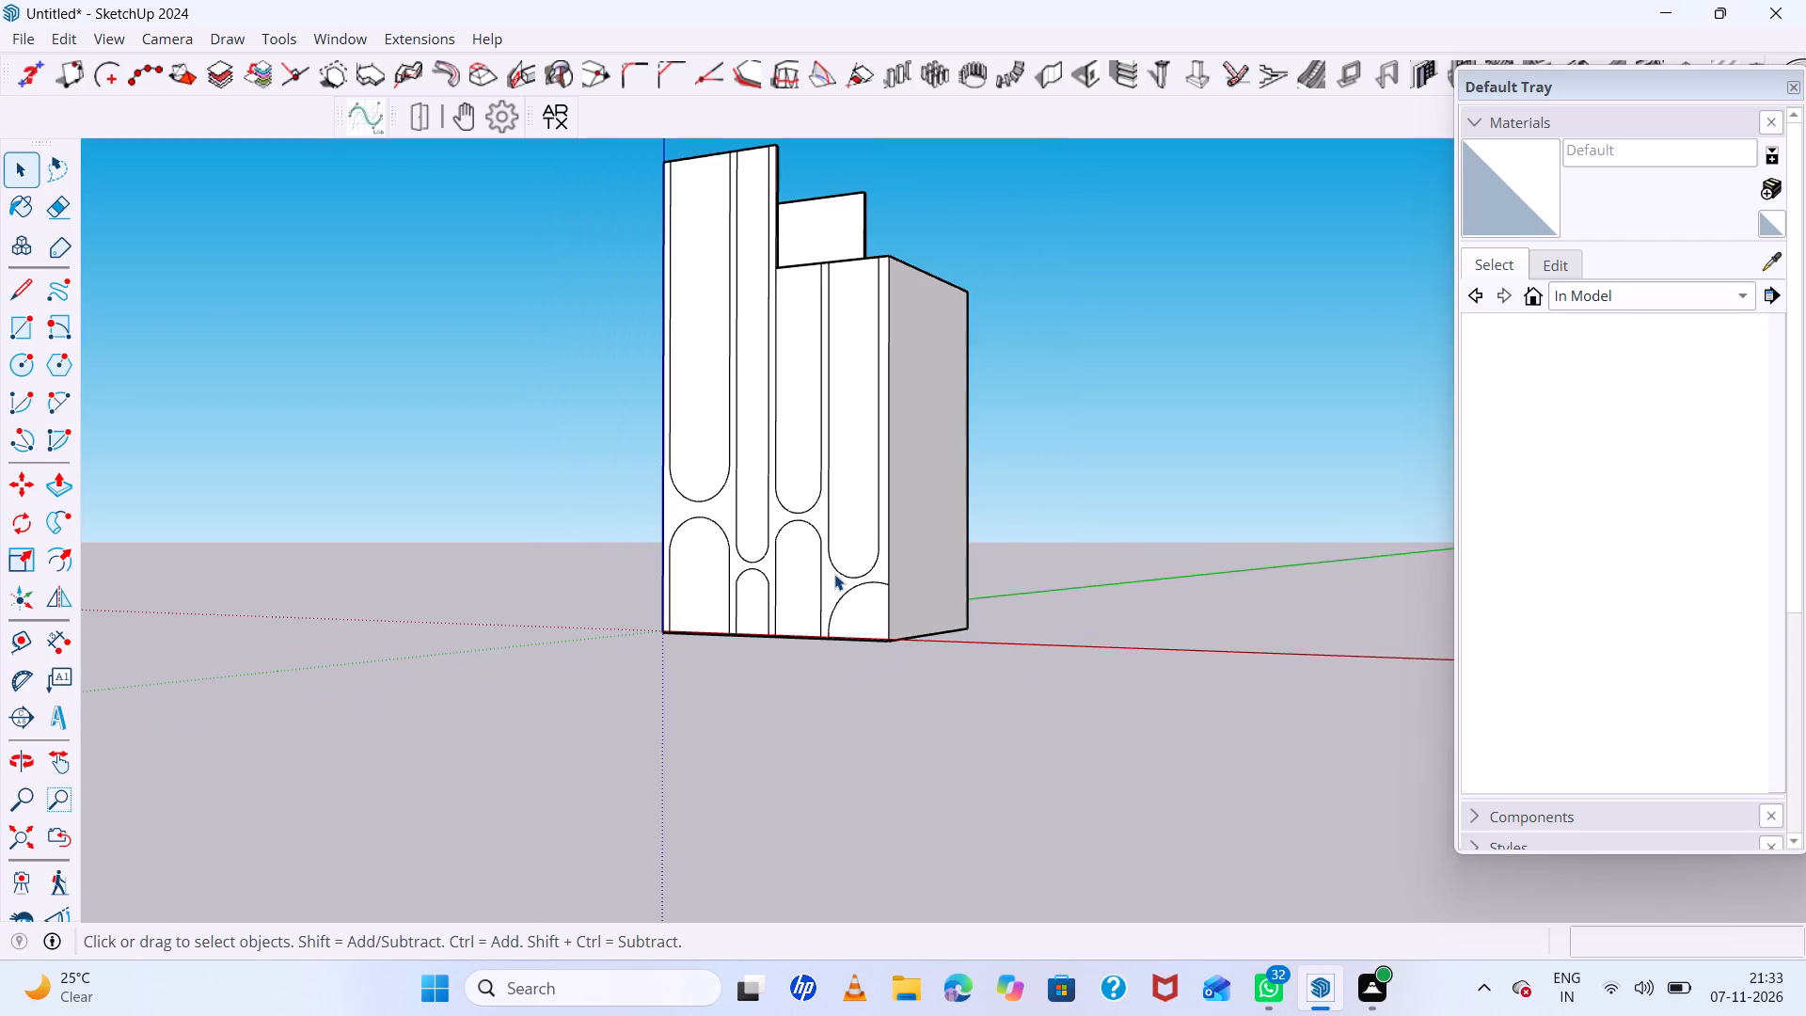
scroll(850, 524, "up", 5)
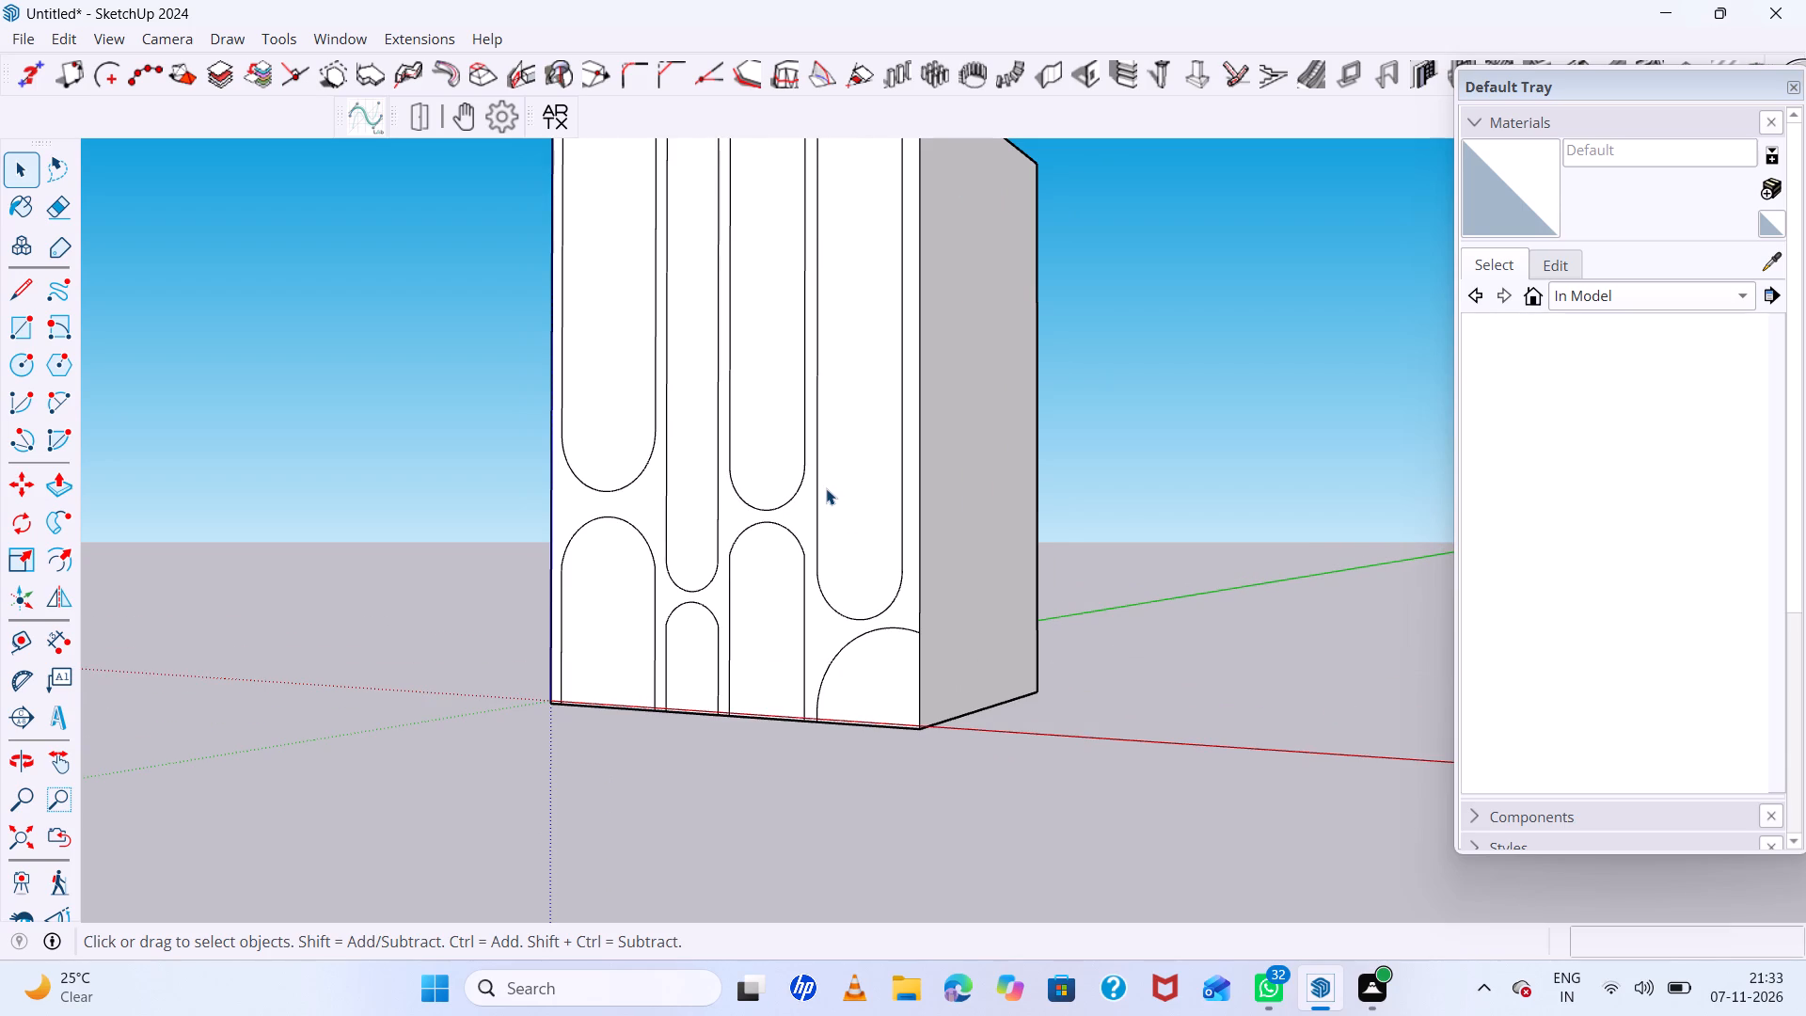
key("l")
scroll(828, 521, "up", 7)
left_click(812, 500)
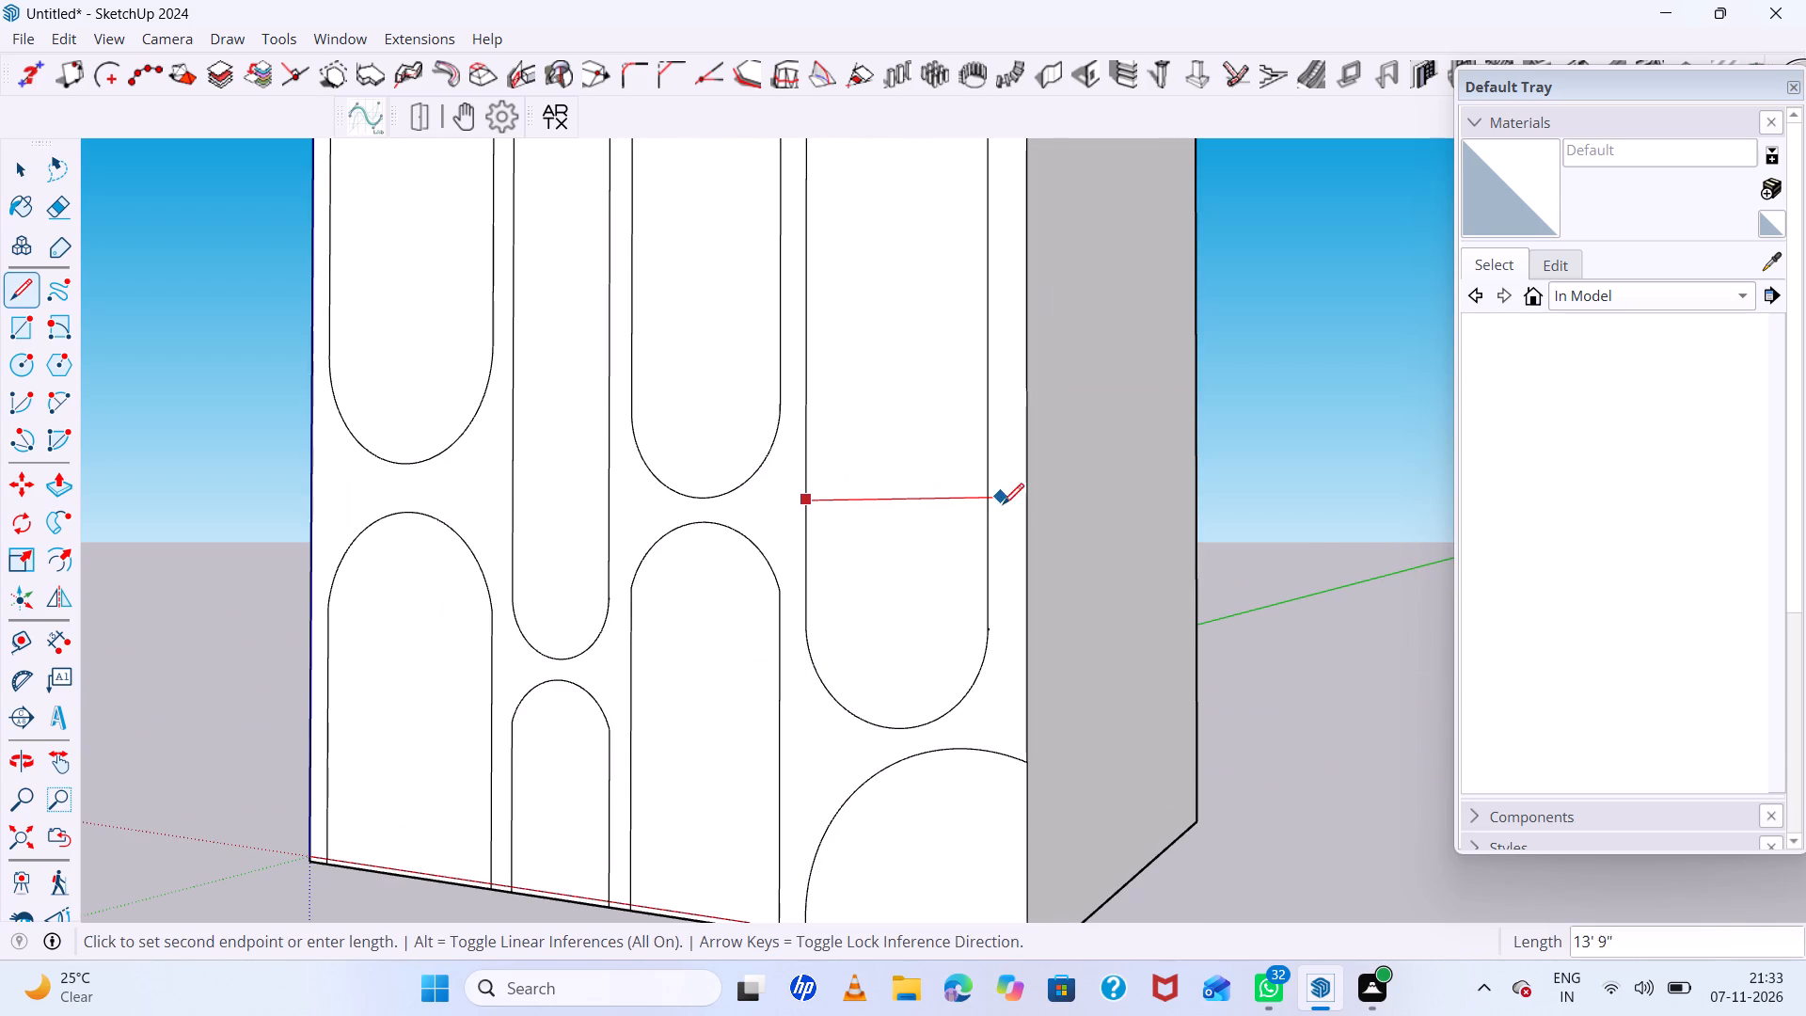
left_click(986, 500)
key("space")
Draw a downward arc between the ends of the fourth slot's new cross line, with a bulge of about 5' 6".
key("a")
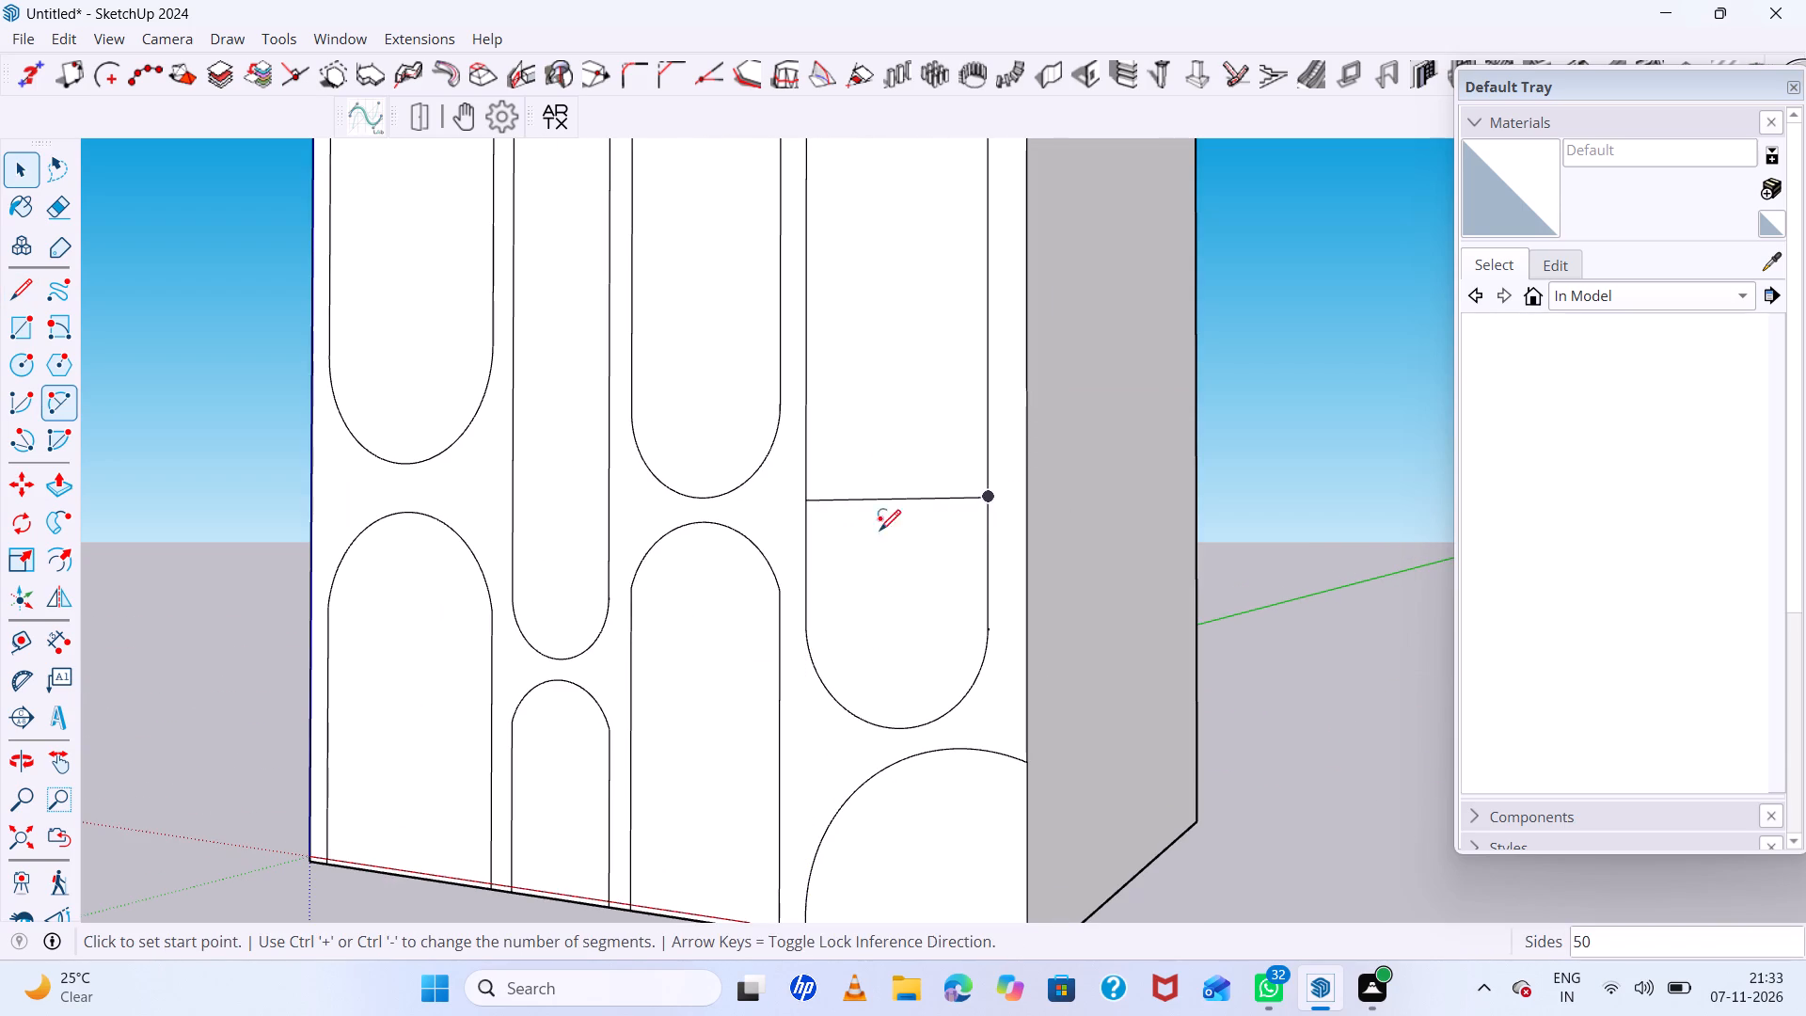
left_click(809, 504)
left_click(991, 497)
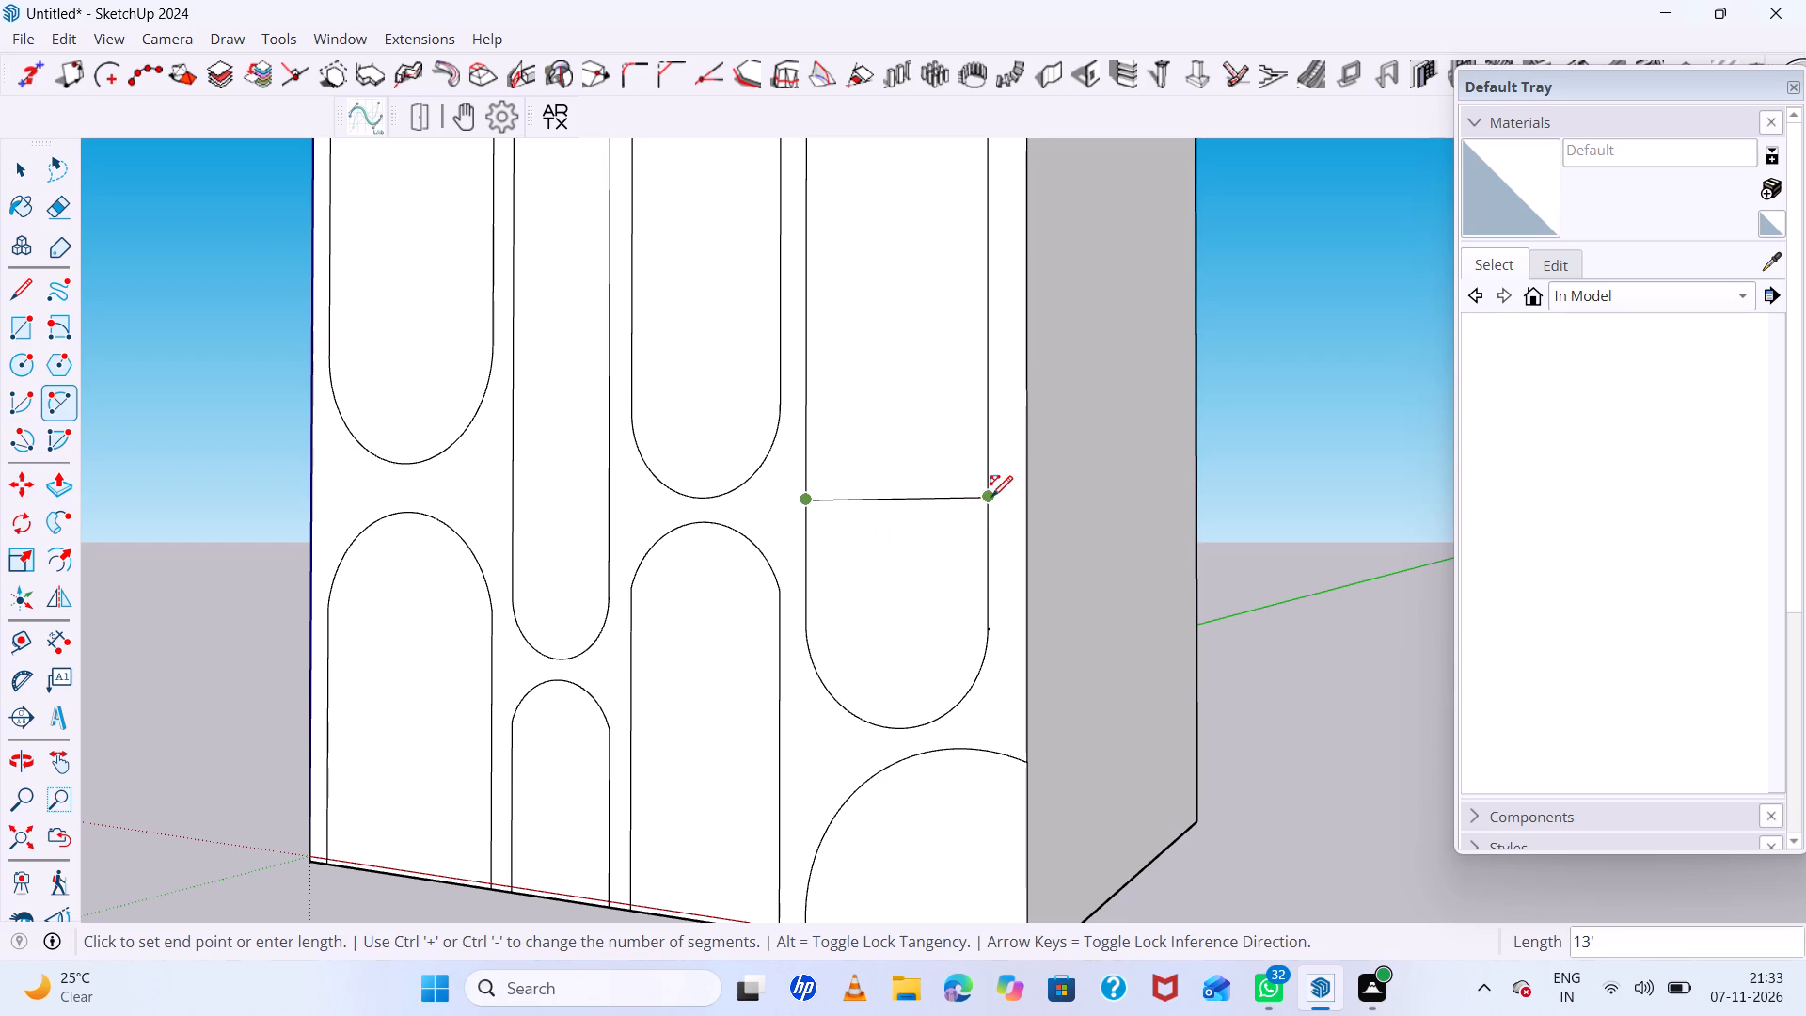
left_click(984, 586)
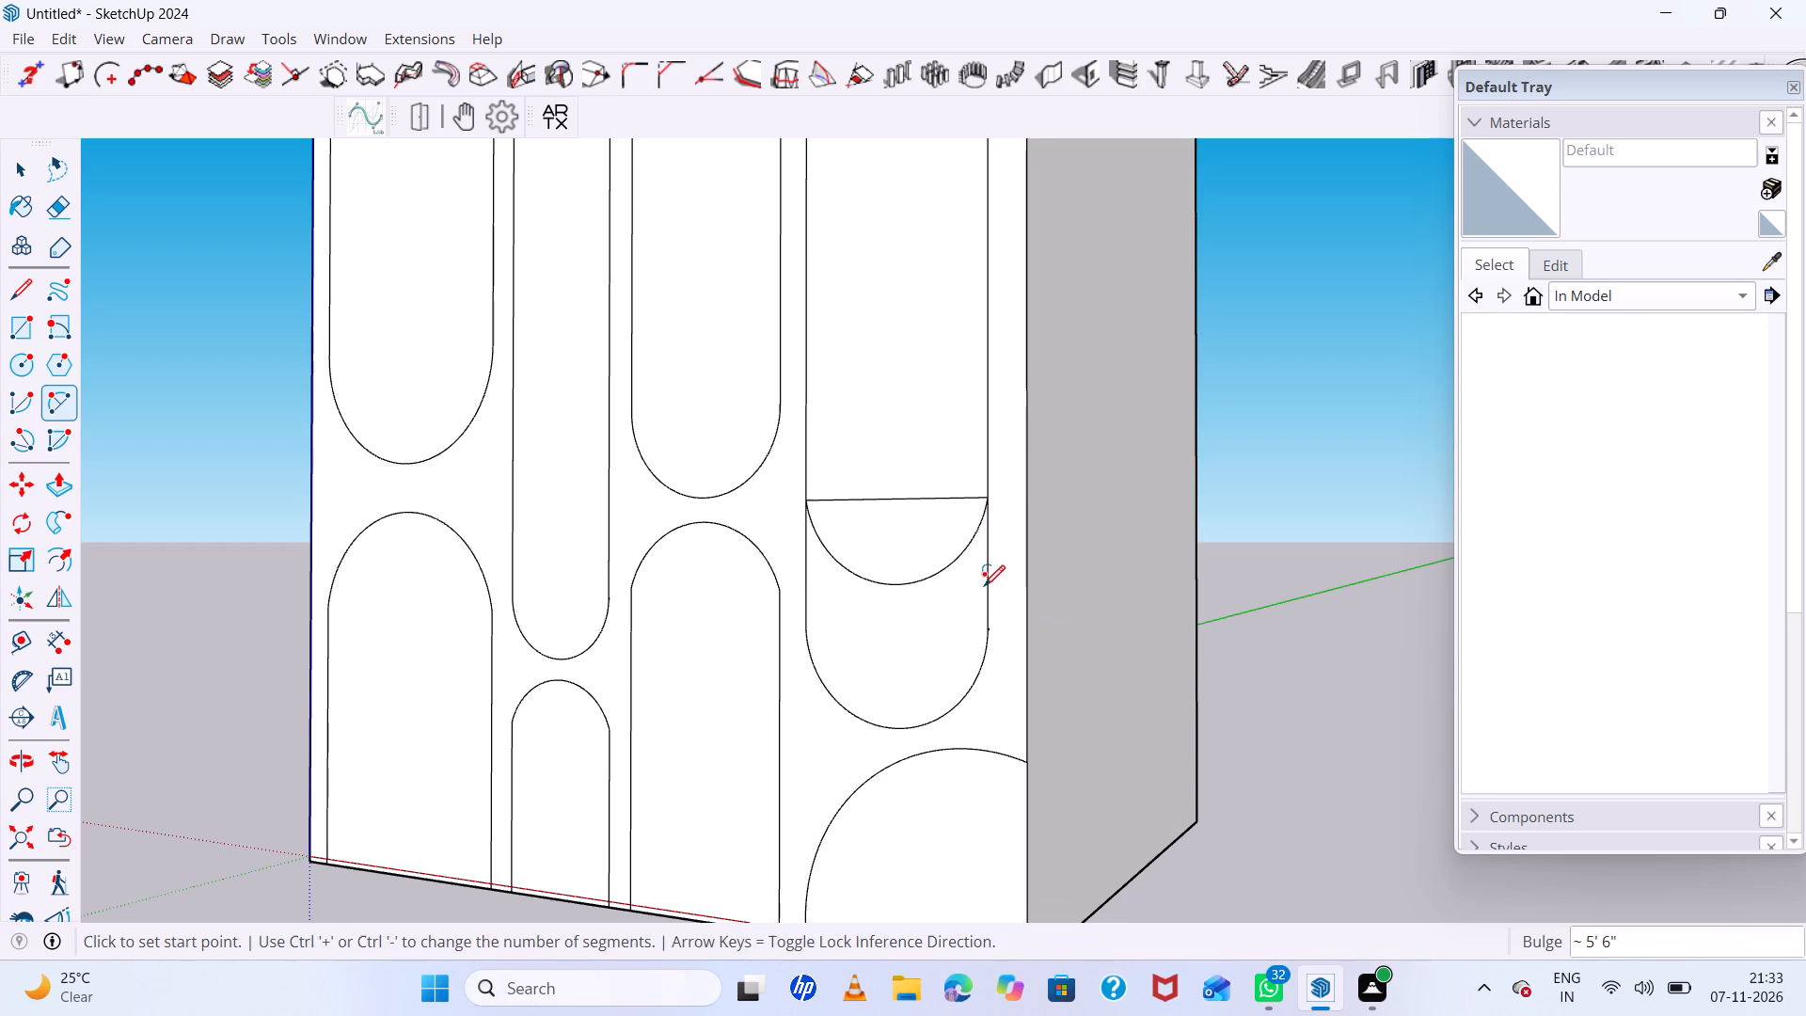
key("space")
Erase the fourth slot's side segments and old arc below the new arc, plus the straight line closing it.
key("e")
left_click_drag(1000, 579, 974, 602)
left_click(972, 603)
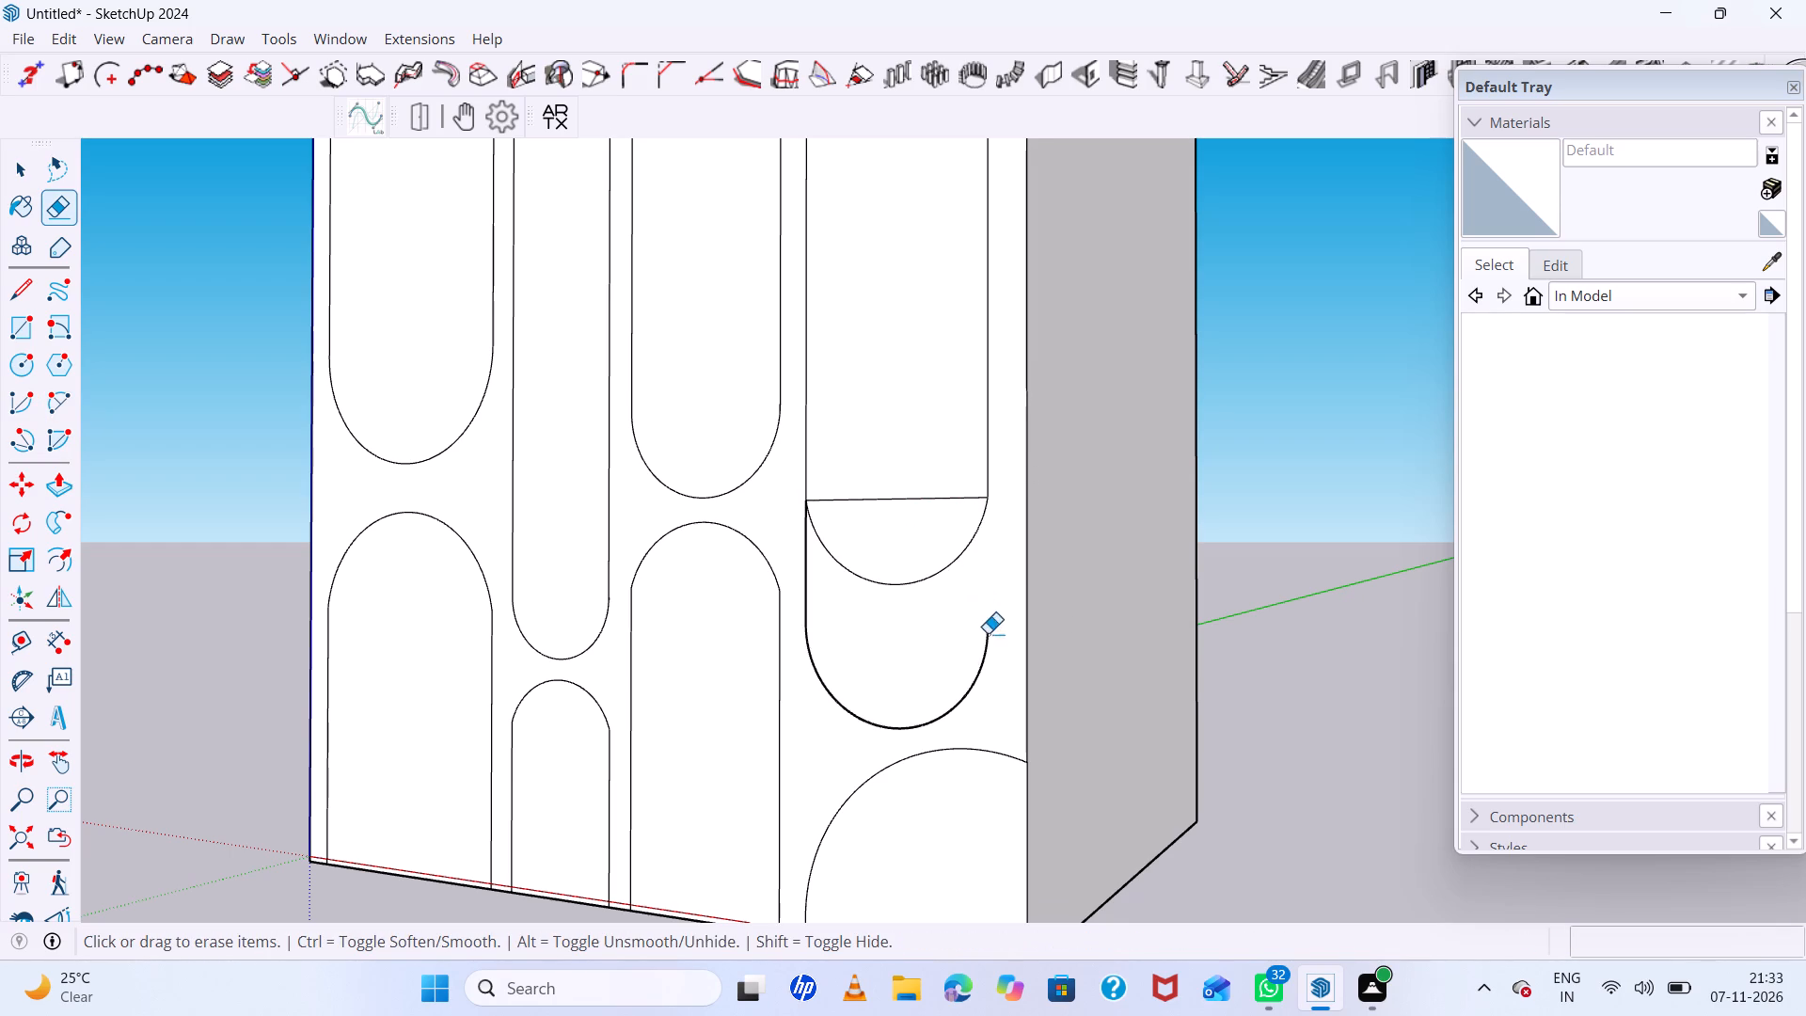
left_click_drag(990, 643, 974, 675)
left_click(972, 675)
left_click_drag(824, 597, 798, 596)
left_click(794, 596)
left_click_drag(995, 618, 982, 652)
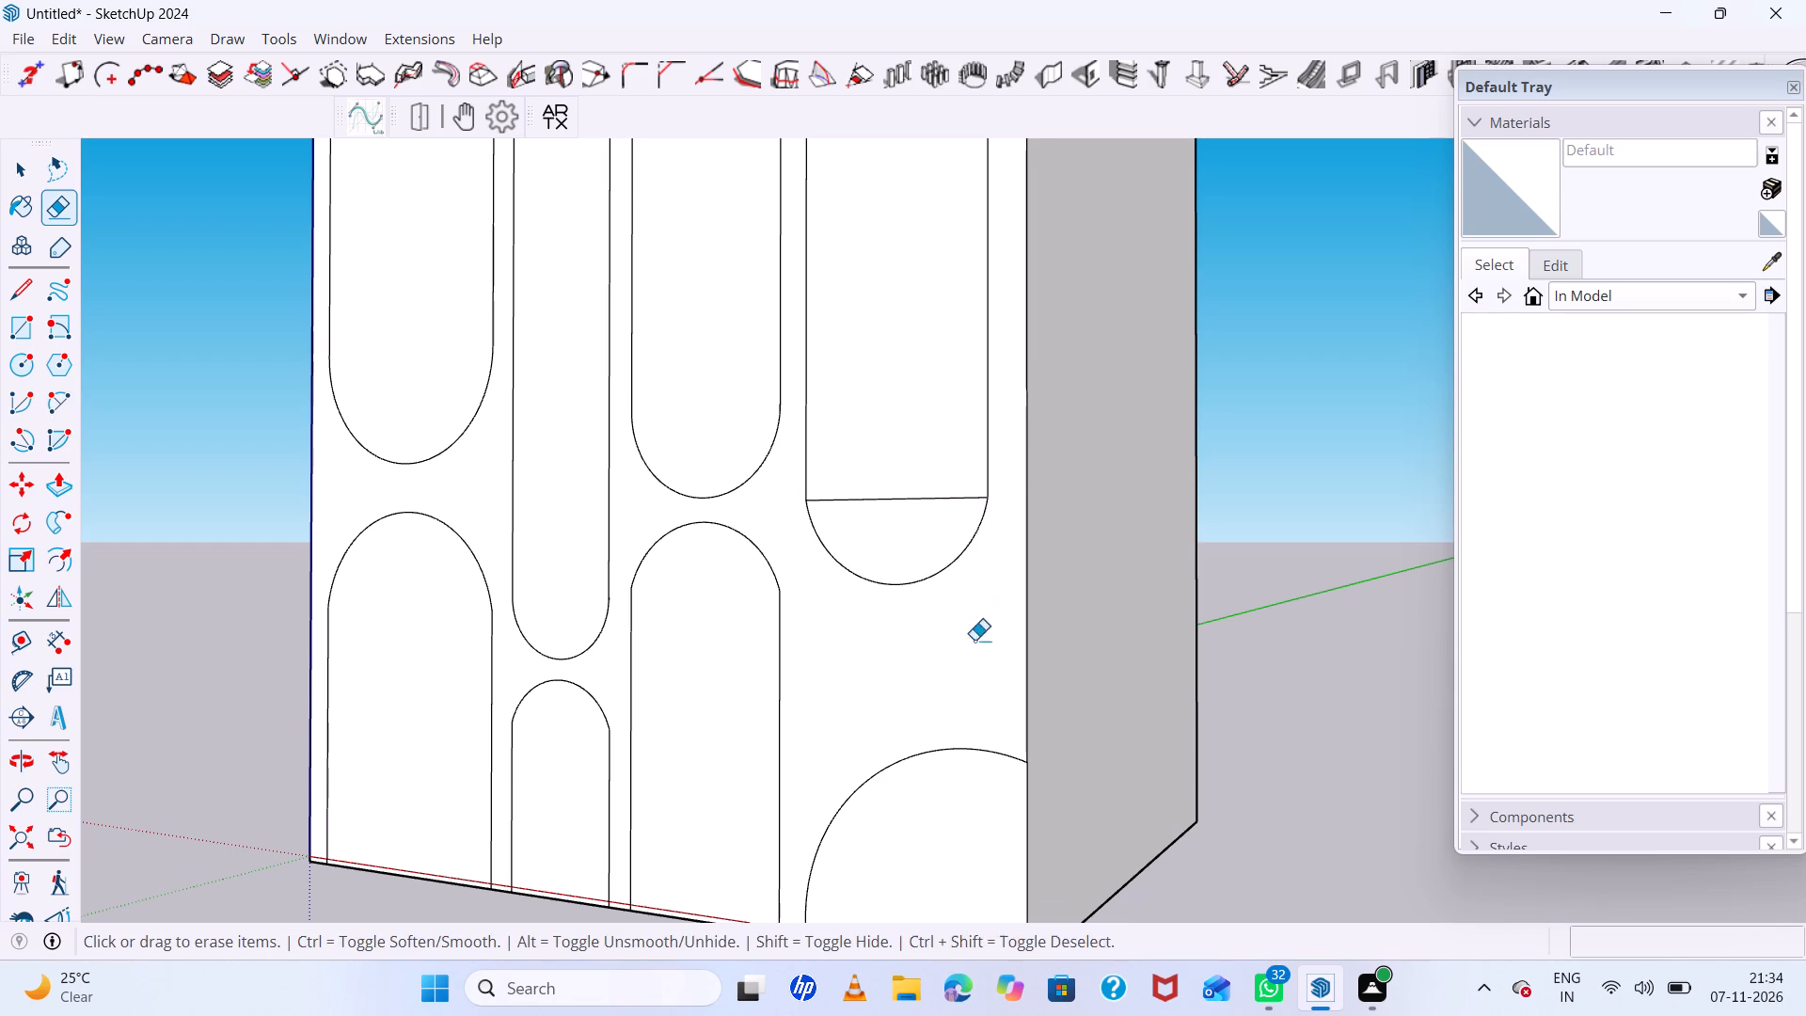
left_click_drag(940, 486, 919, 529)
Delete the fourth panel's large lower arc.
scroll(855, 523, "down", 7)
middle_click_drag(1009, 655, 1015, 691)
key("space")
left_click_drag(925, 628, 890, 673)
left_click(890, 673)
left_click(894, 643)
left_click(898, 640)
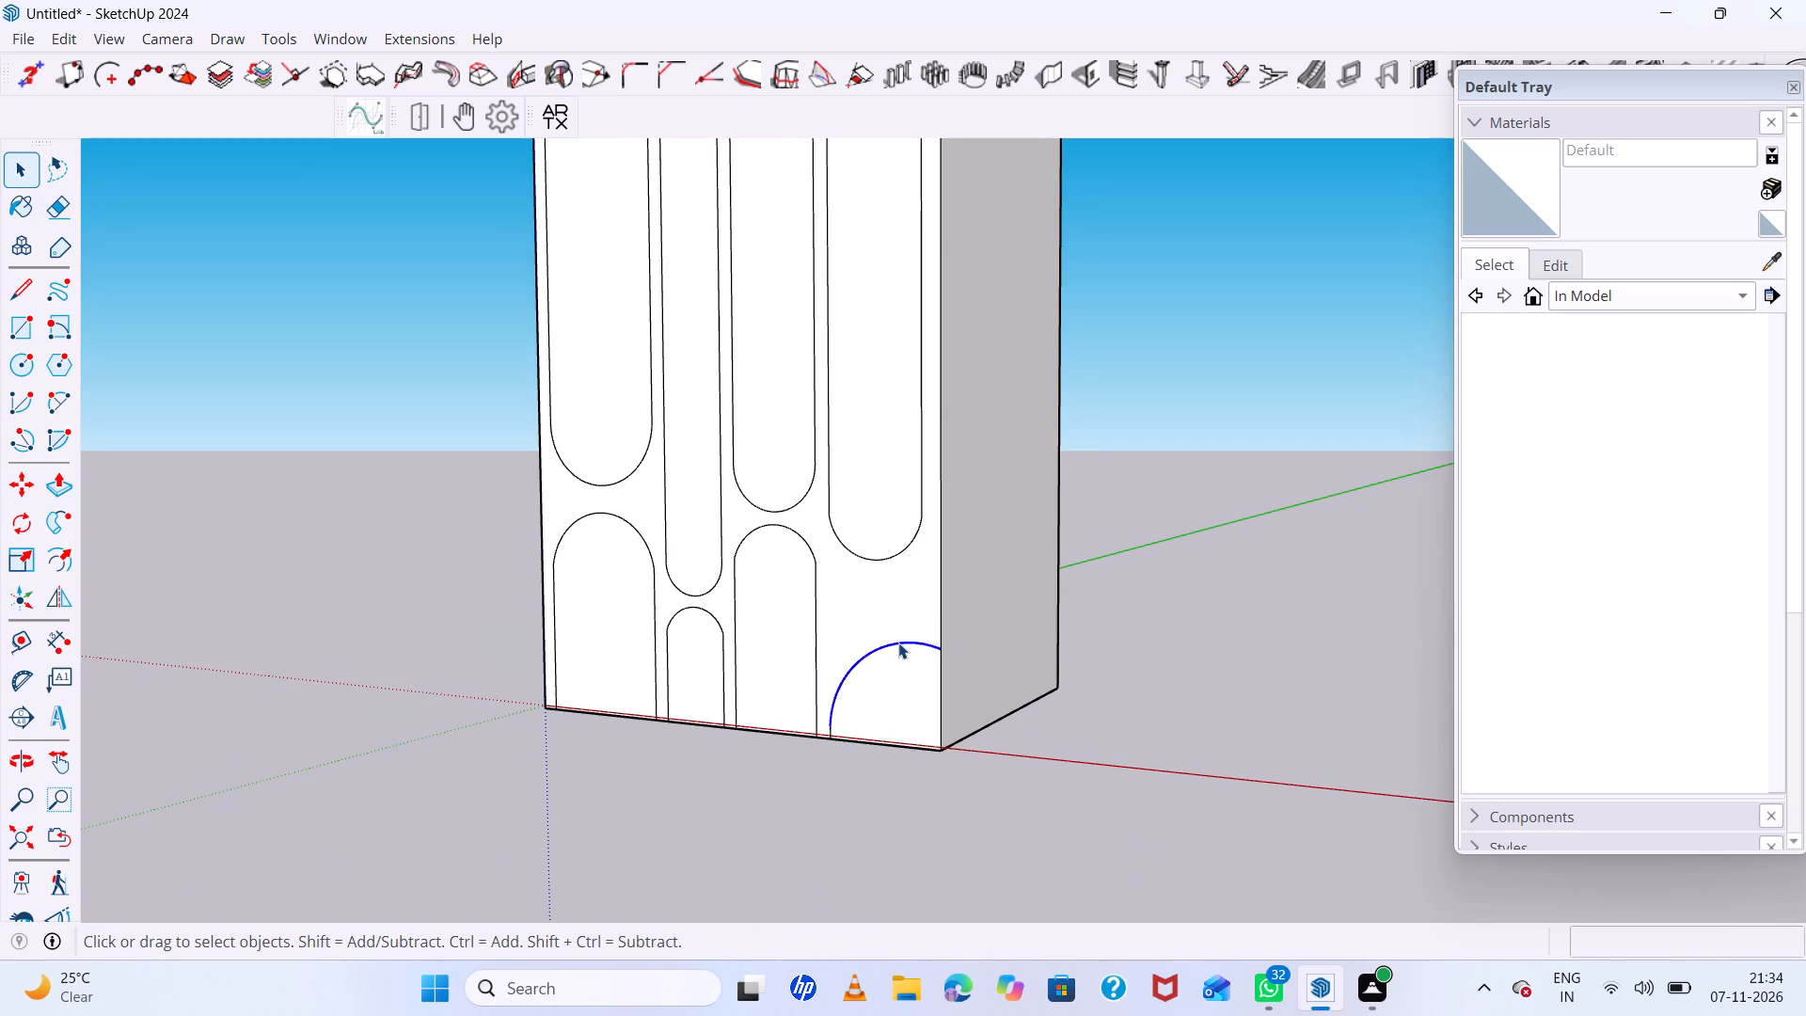
left_click(830, 730)
left_click(858, 666, "shift")
key("Delete")
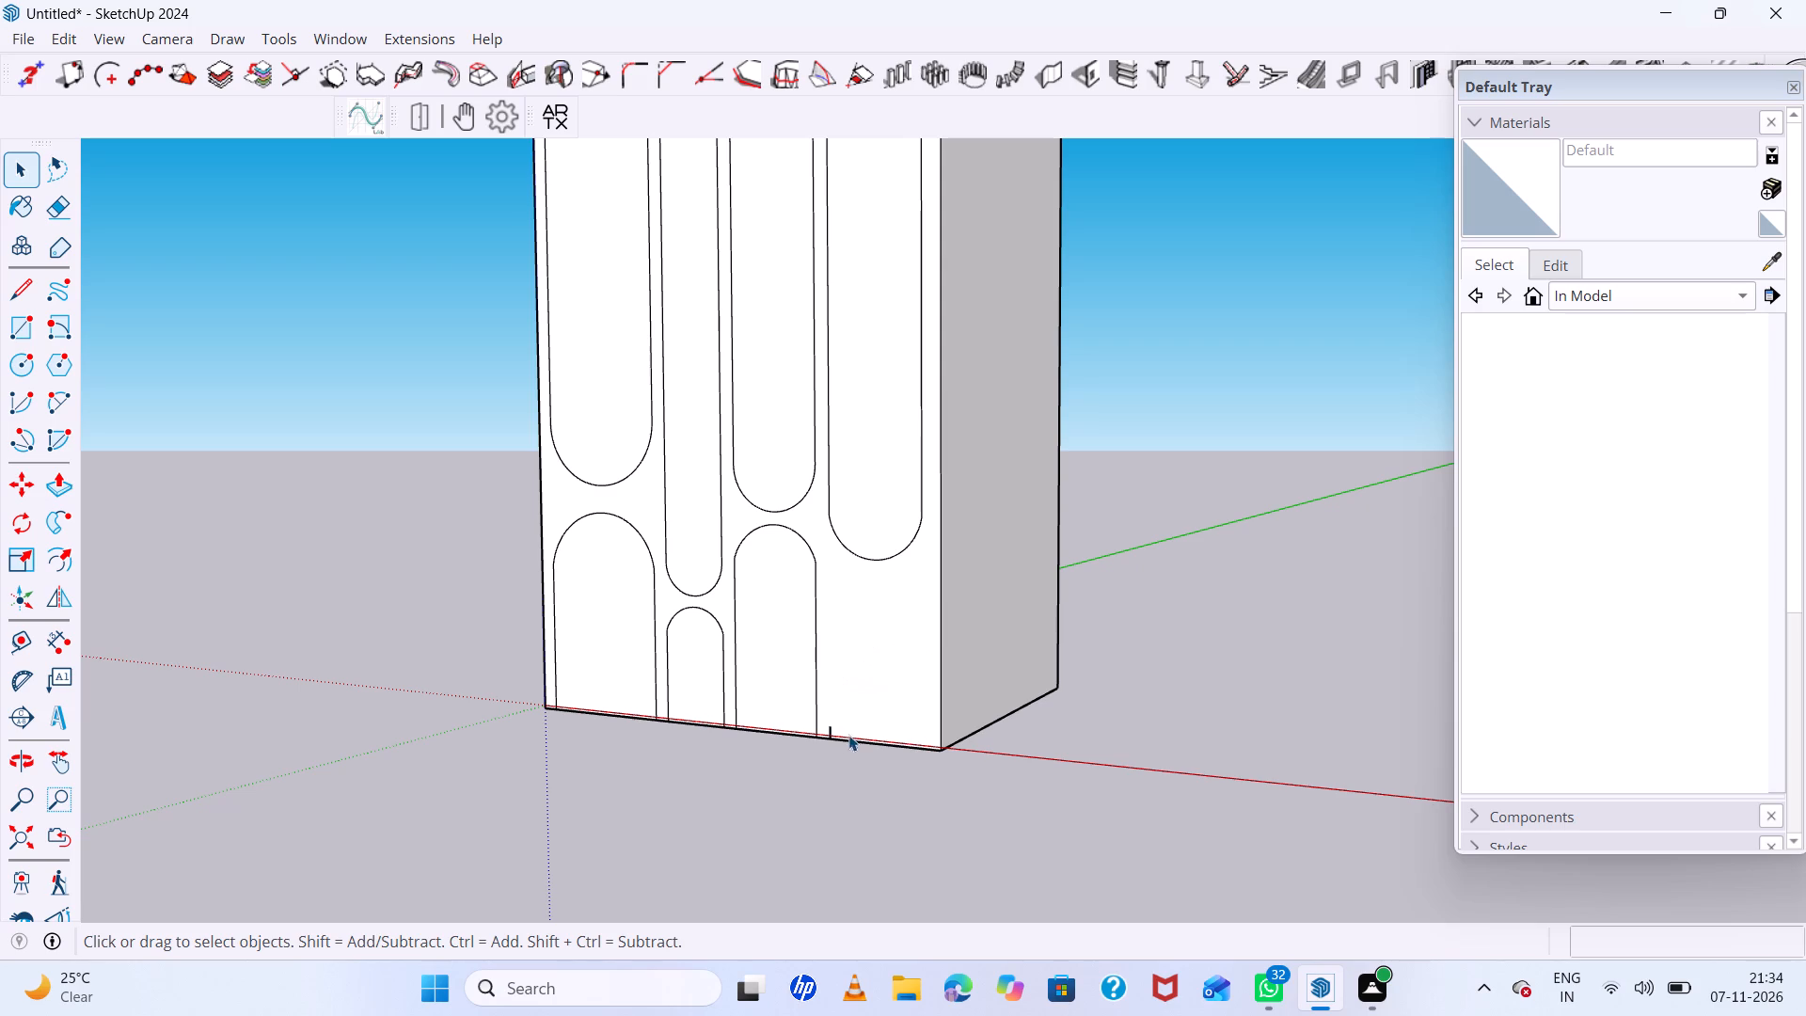
Delete the short vertical segments left near the bottom edge of the fourth panel.
left_click(827, 733)
key("Delete")
scroll(836, 738, "up", 18)
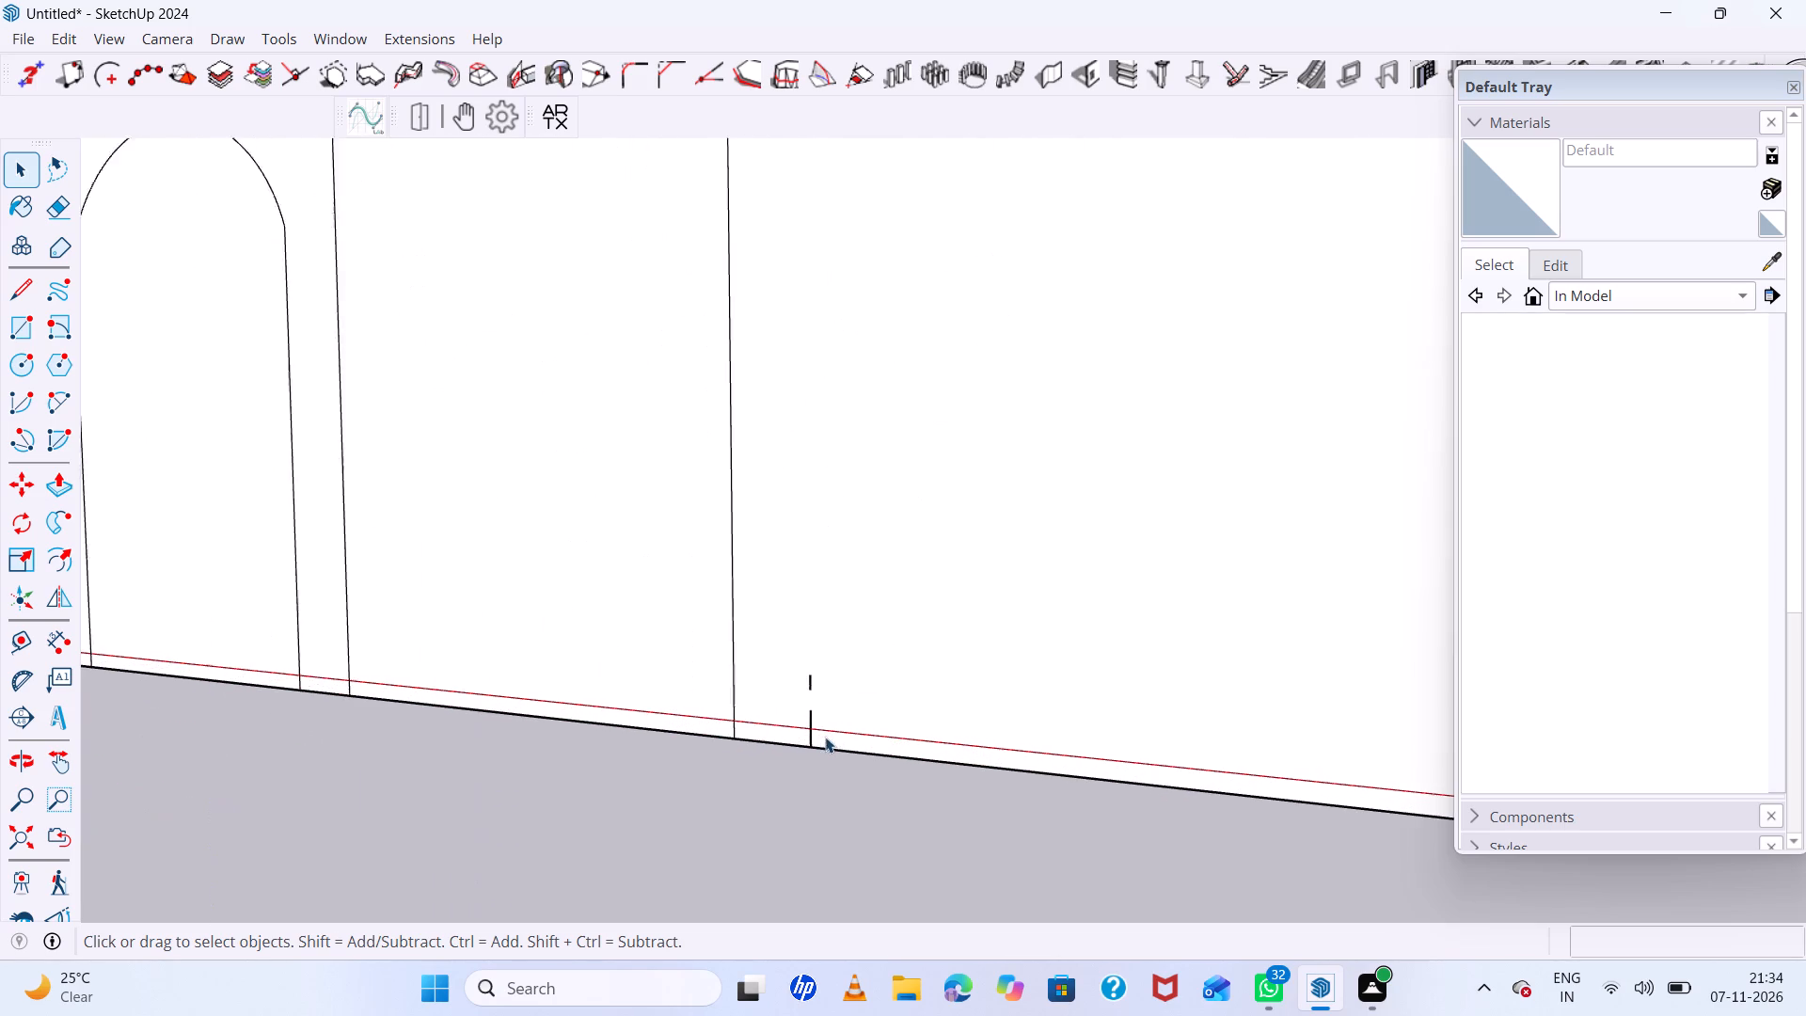
scroll(825, 737, "up", 2)
left_click(804, 710)
key("Delete")
left_click(804, 659)
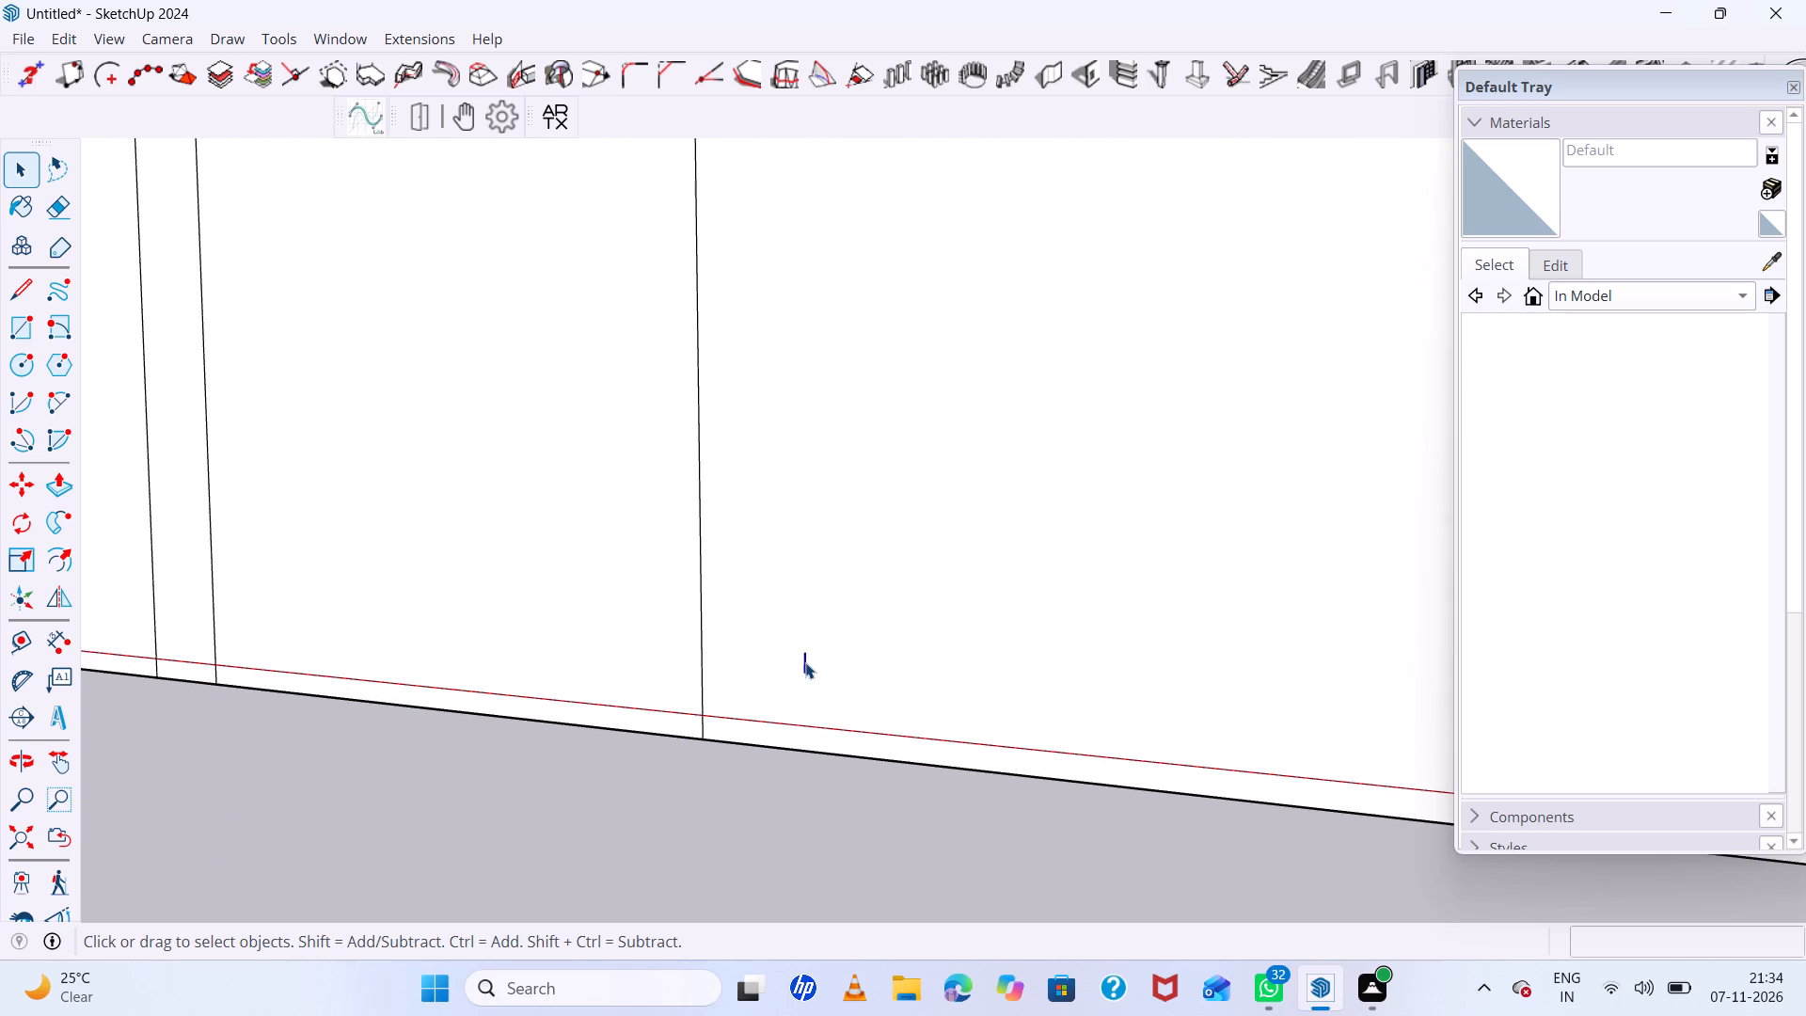
key("Delete")
Draw an arc on the fourth panel from the bottom edge up to the box's front corner edge, bulge about 6' 11".
key("a")
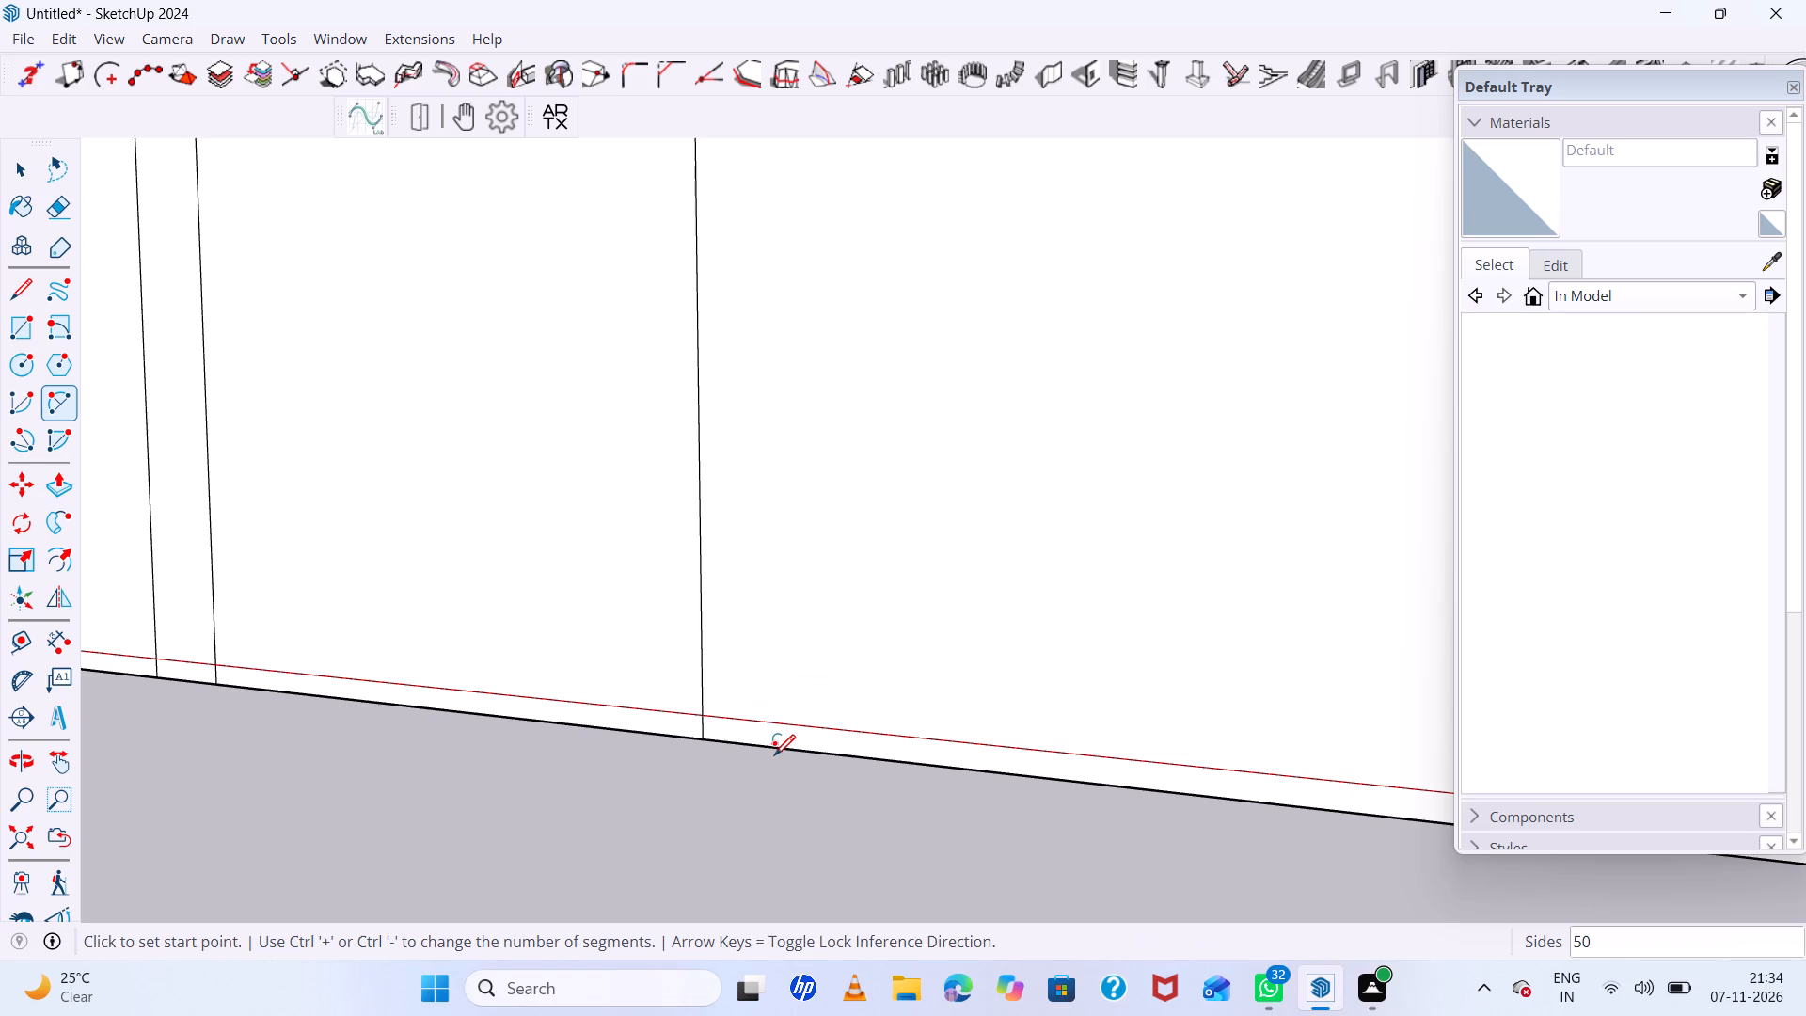
left_click(773, 748)
scroll(755, 710, "down", 20)
scroll(755, 710, "down", 1)
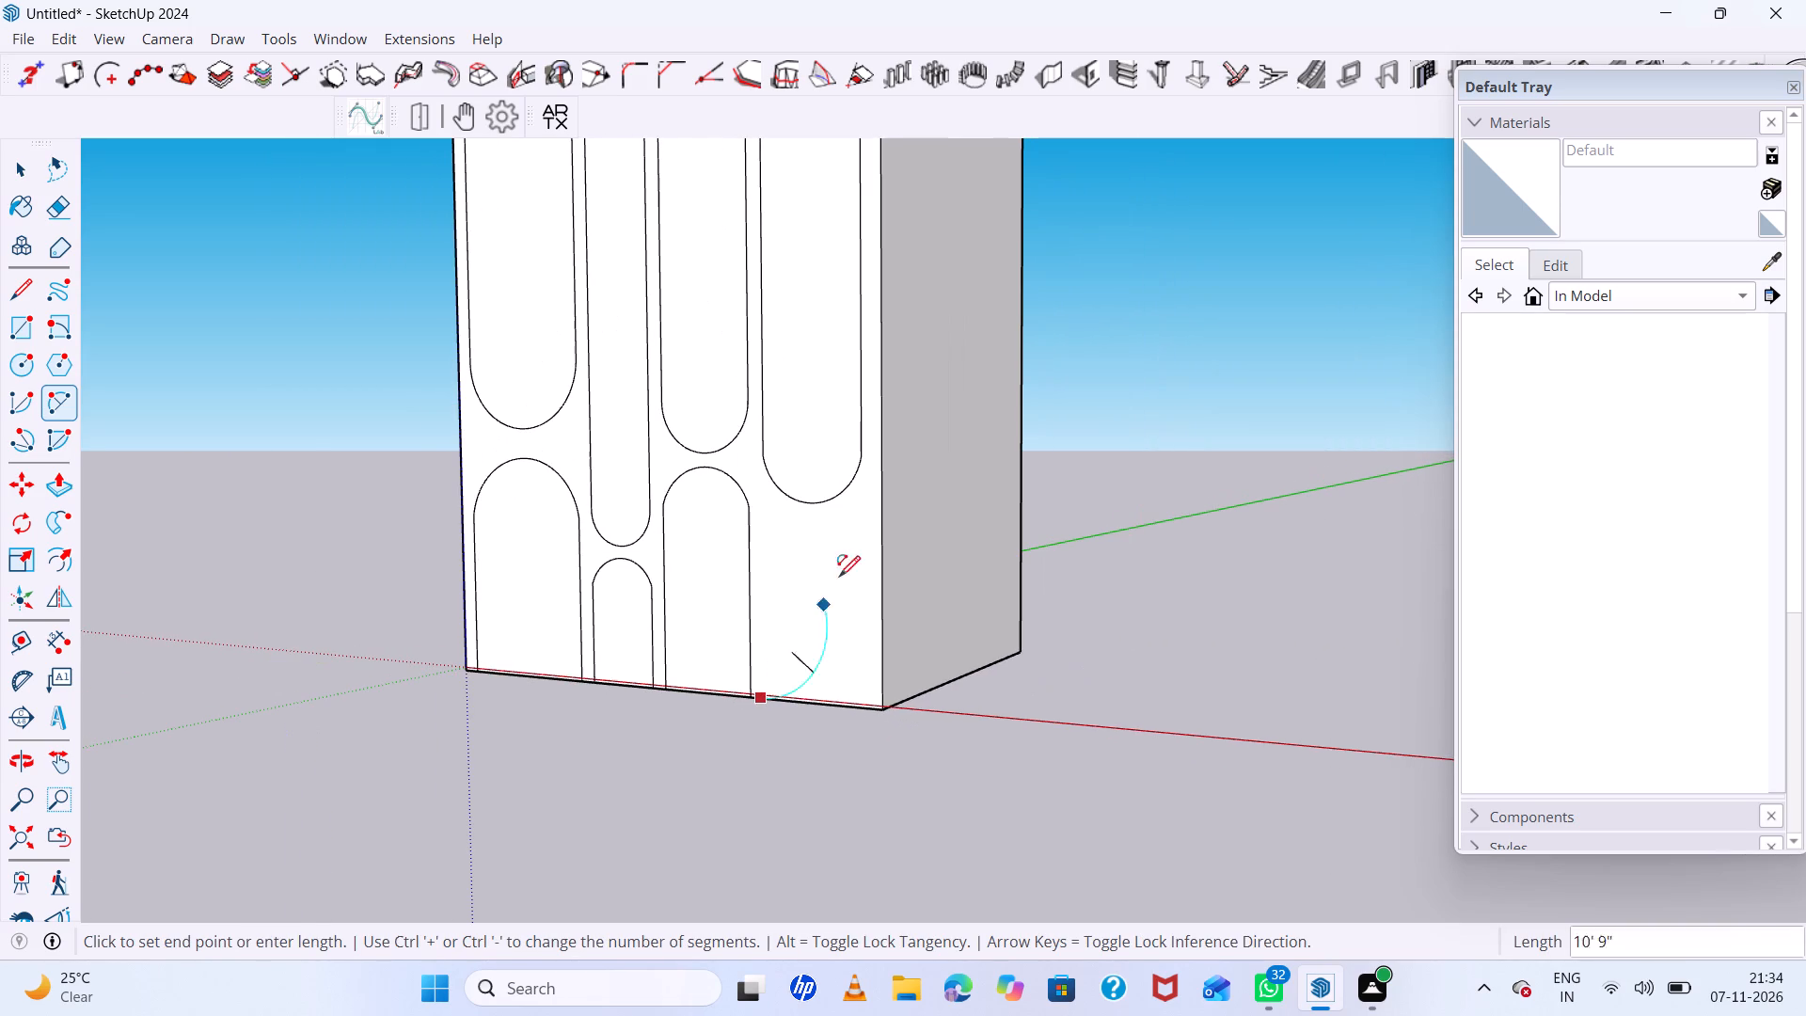
left_click(882, 532)
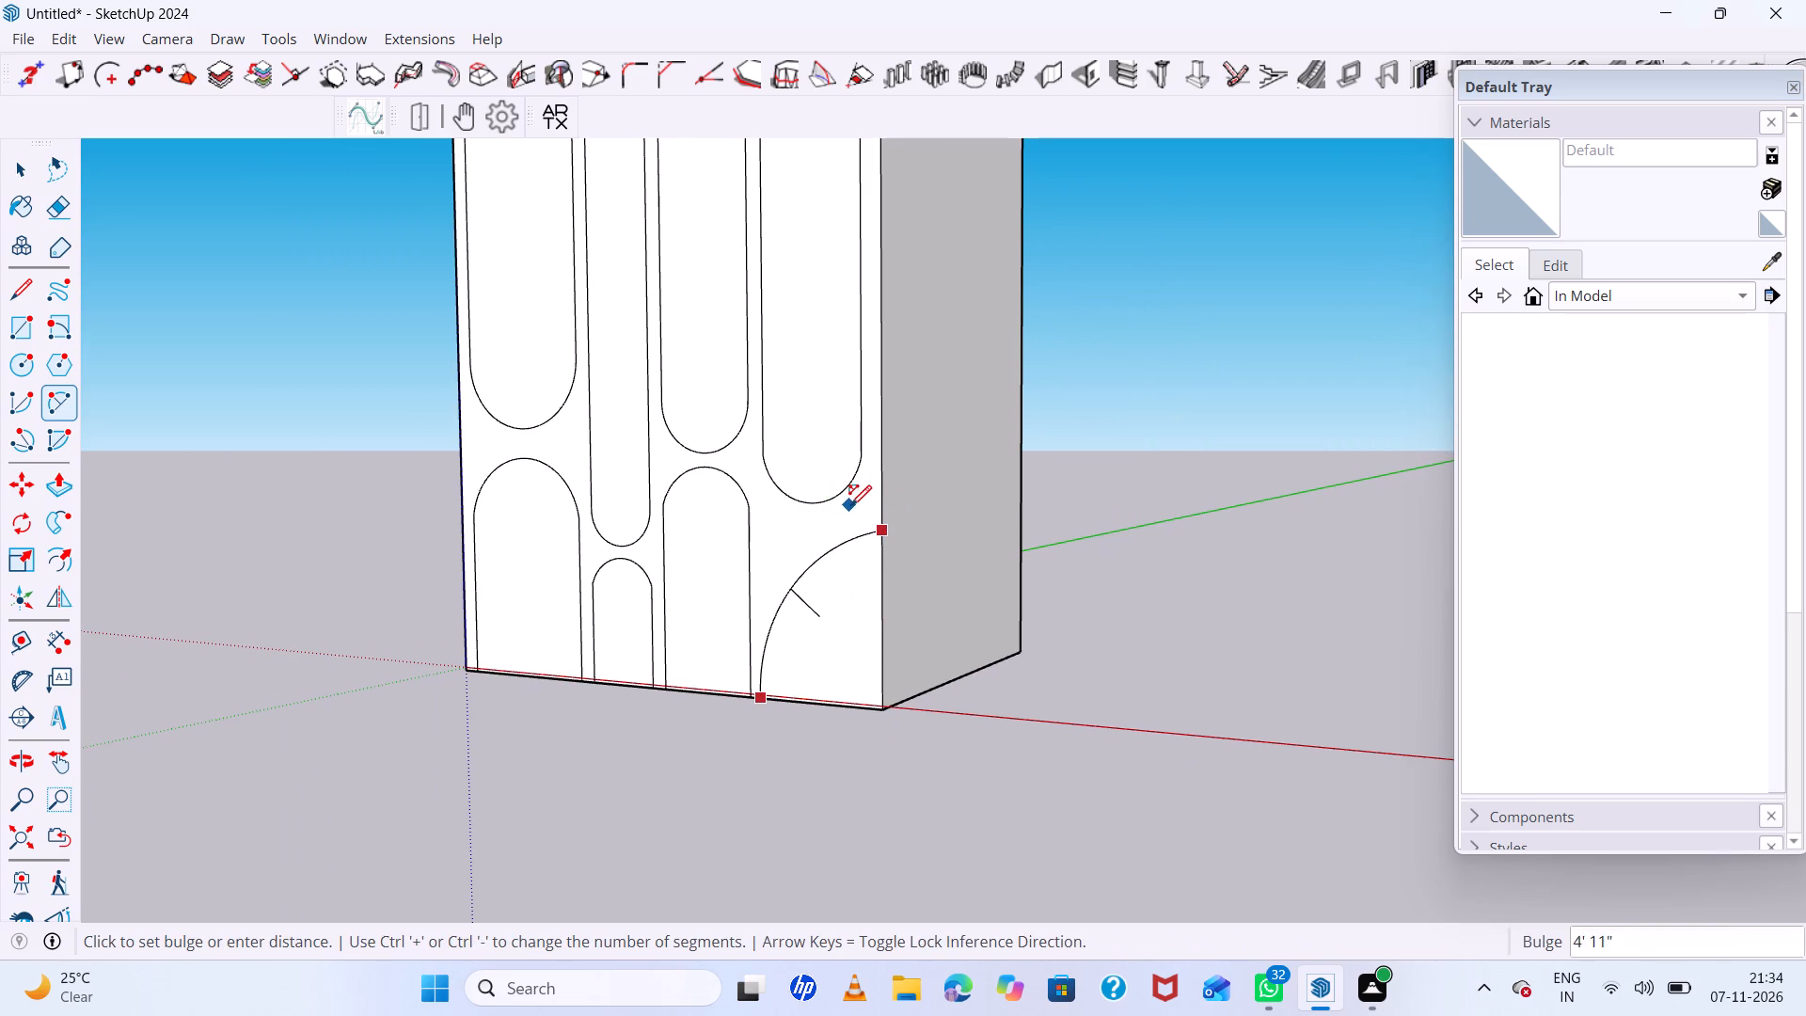
left_click(840, 503)
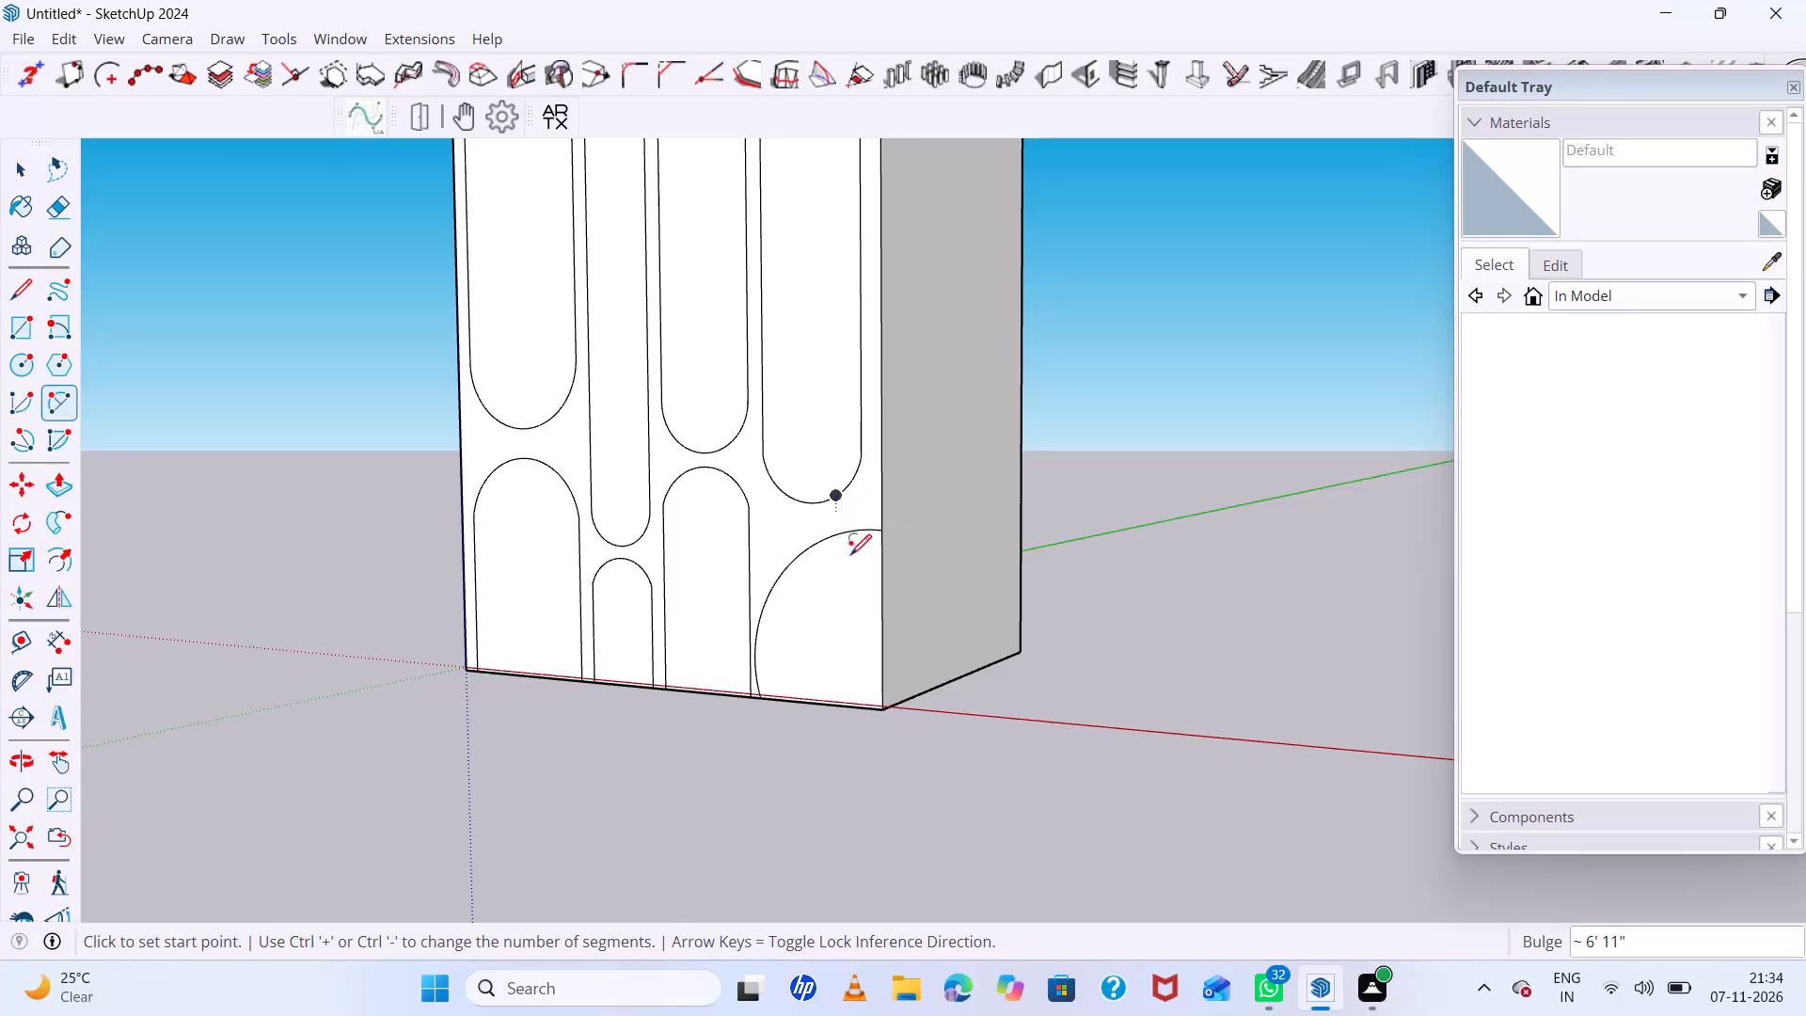
scroll(855, 608, "up", 6)
key("space")
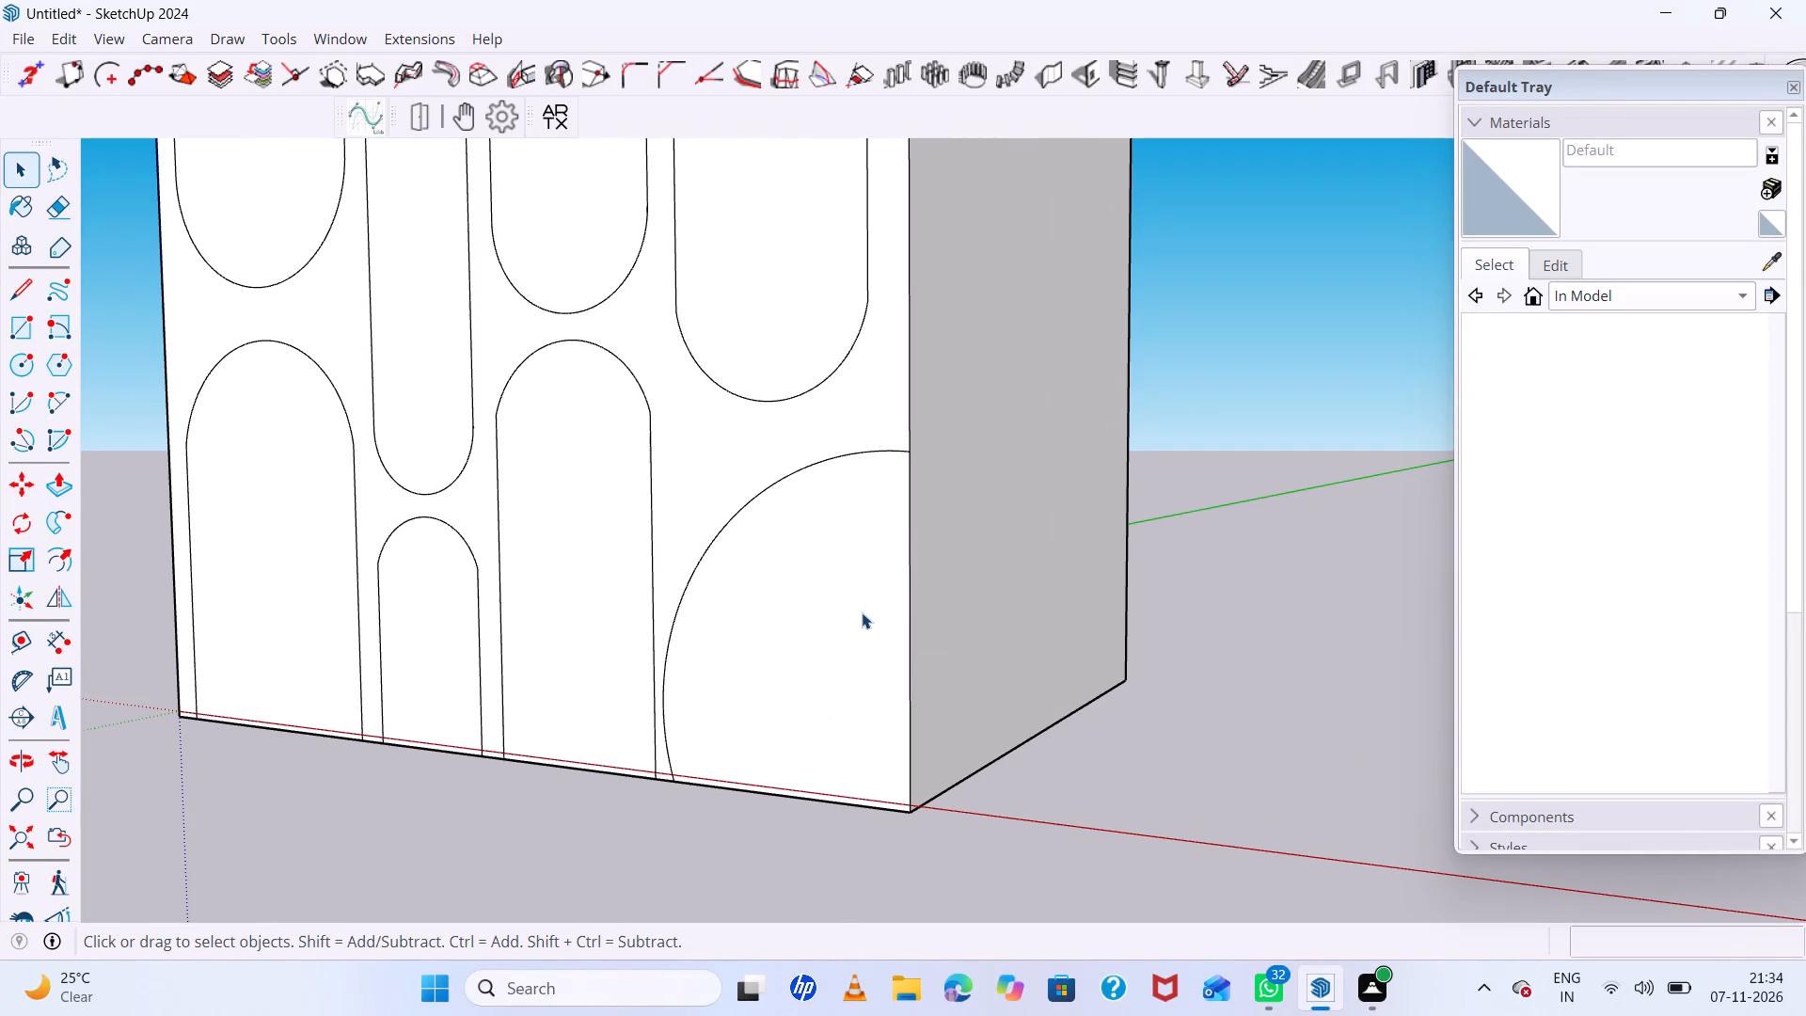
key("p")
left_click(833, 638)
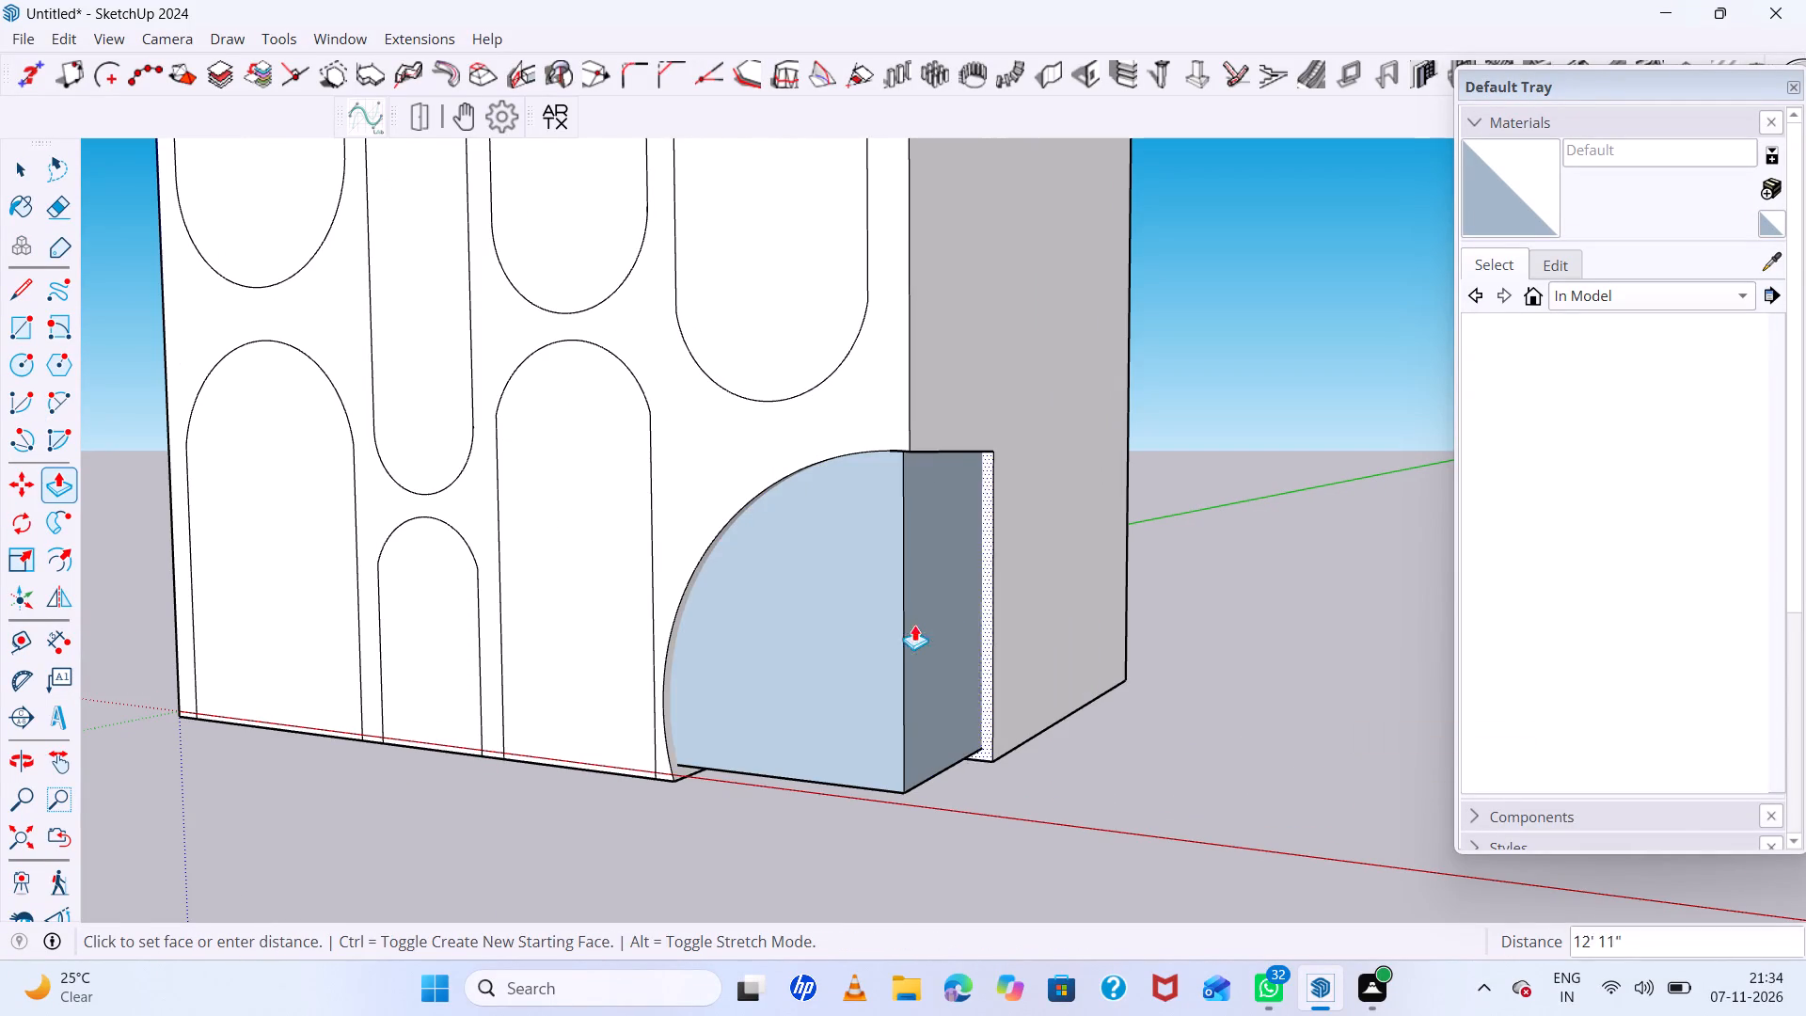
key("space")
Push the quarter-round face at the front's bottom corner through the box's full 42' depth.
left_click(854, 630)
key("p")
left_click(854, 628)
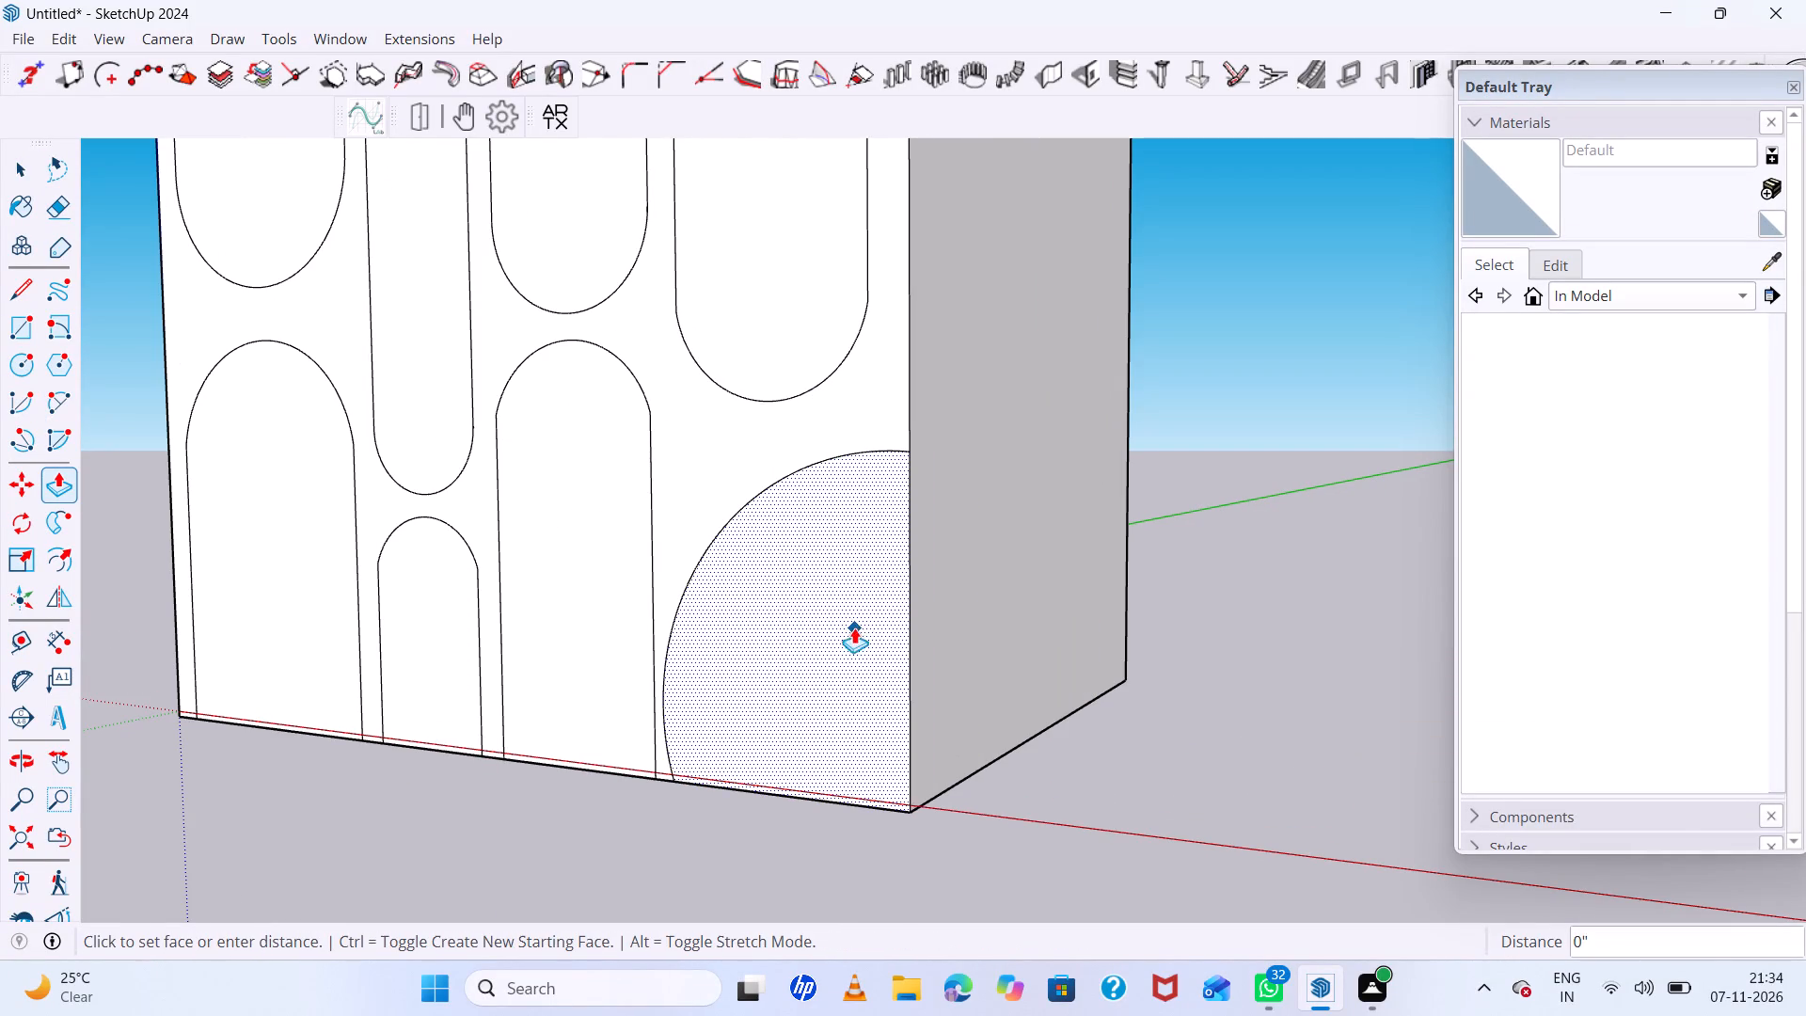
left_click(1149, 558)
left_click(795, 661)
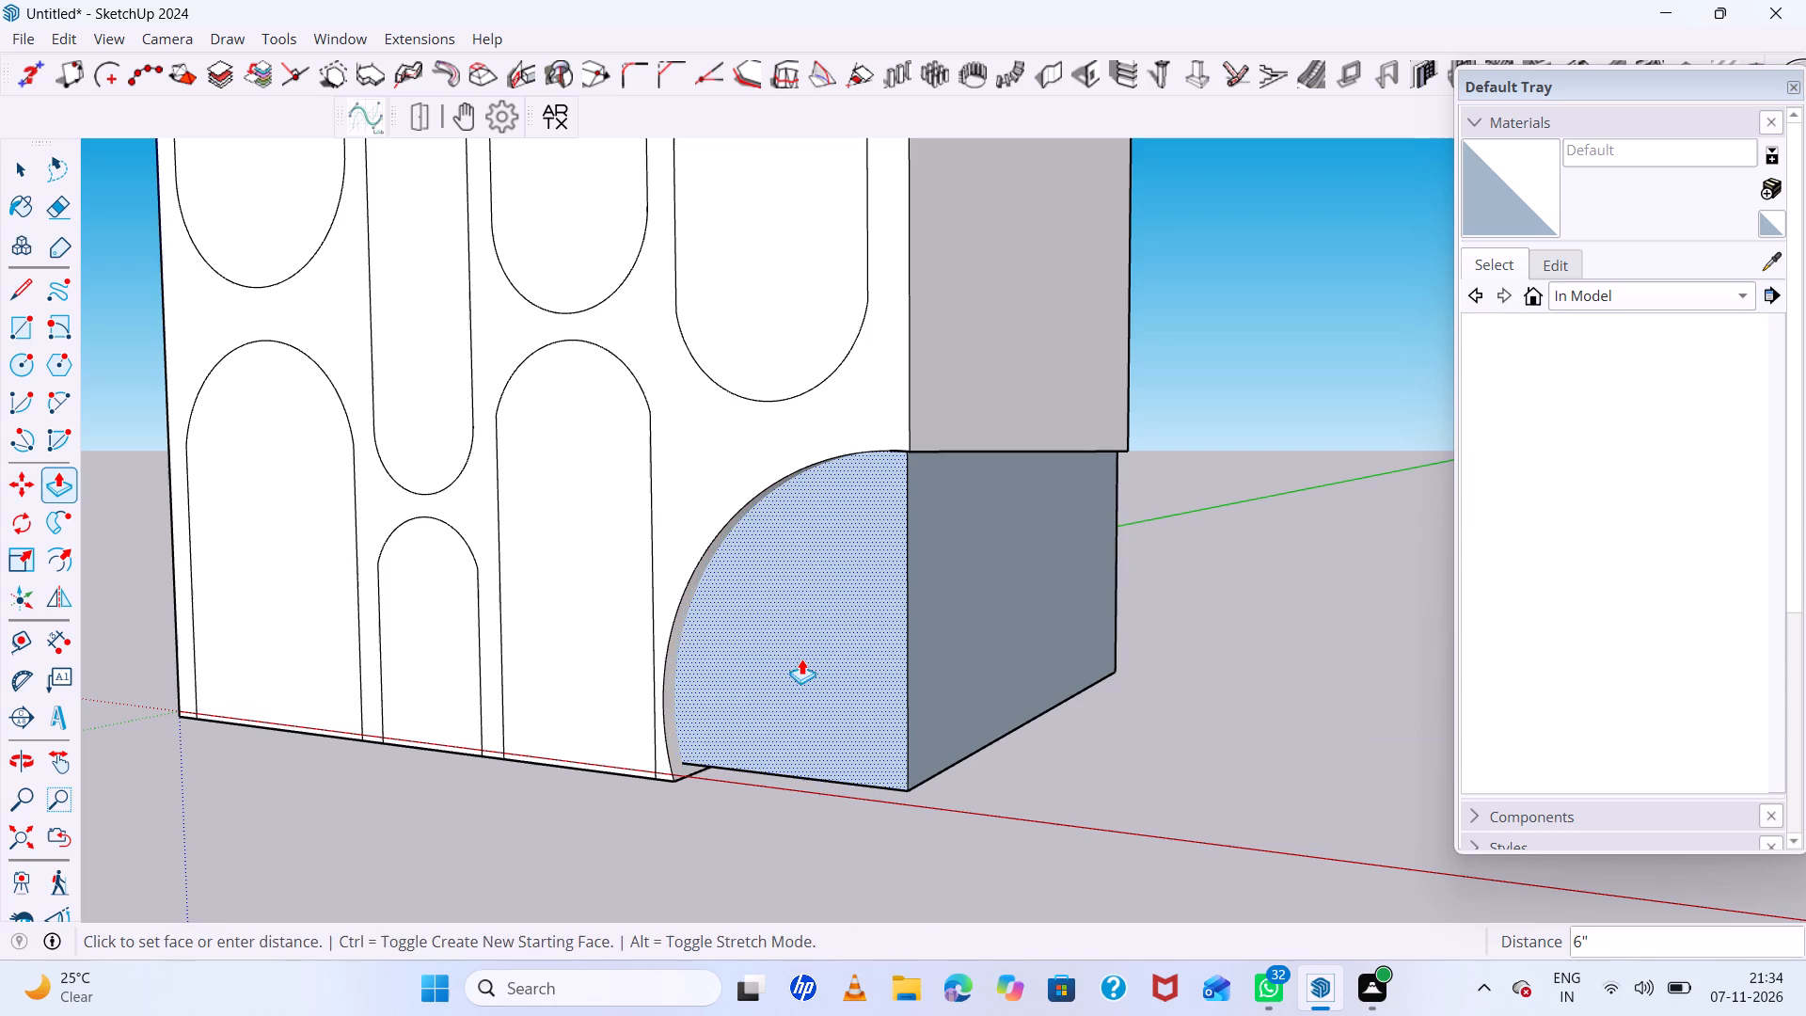
left_click(742, 697)
left_click(762, 707)
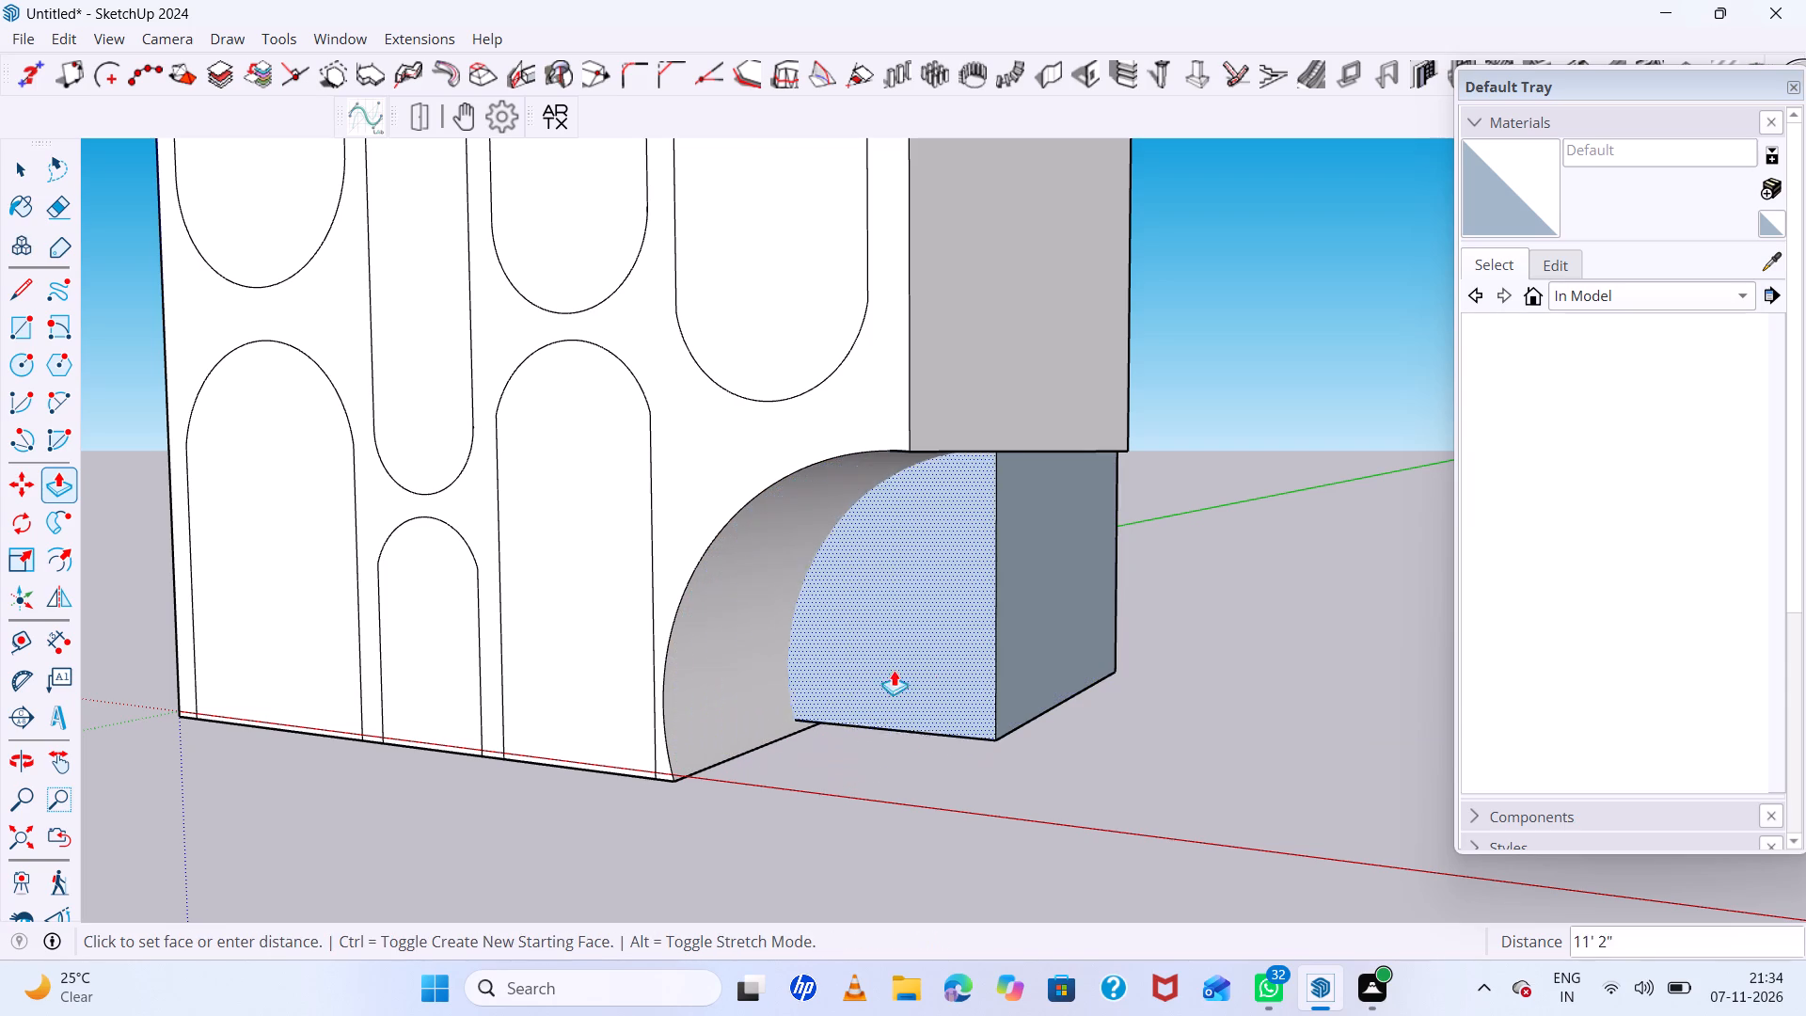
left_click_drag(1112, 611, 1120, 613)
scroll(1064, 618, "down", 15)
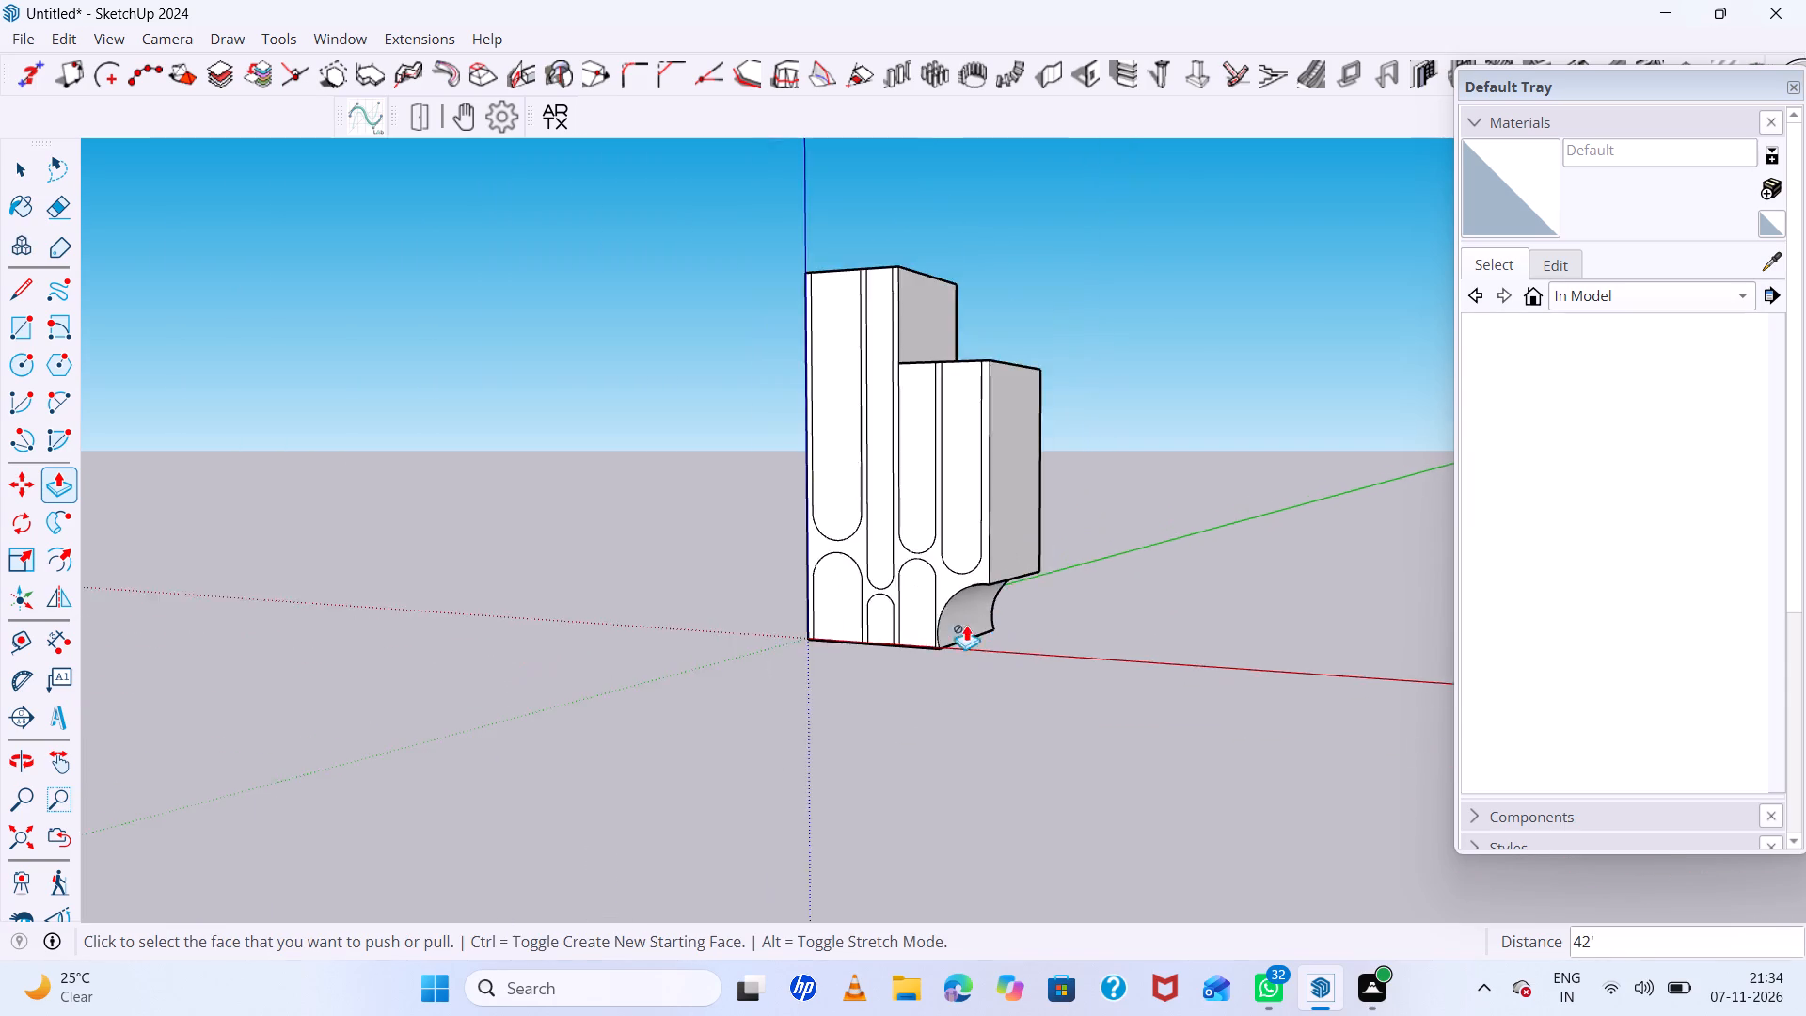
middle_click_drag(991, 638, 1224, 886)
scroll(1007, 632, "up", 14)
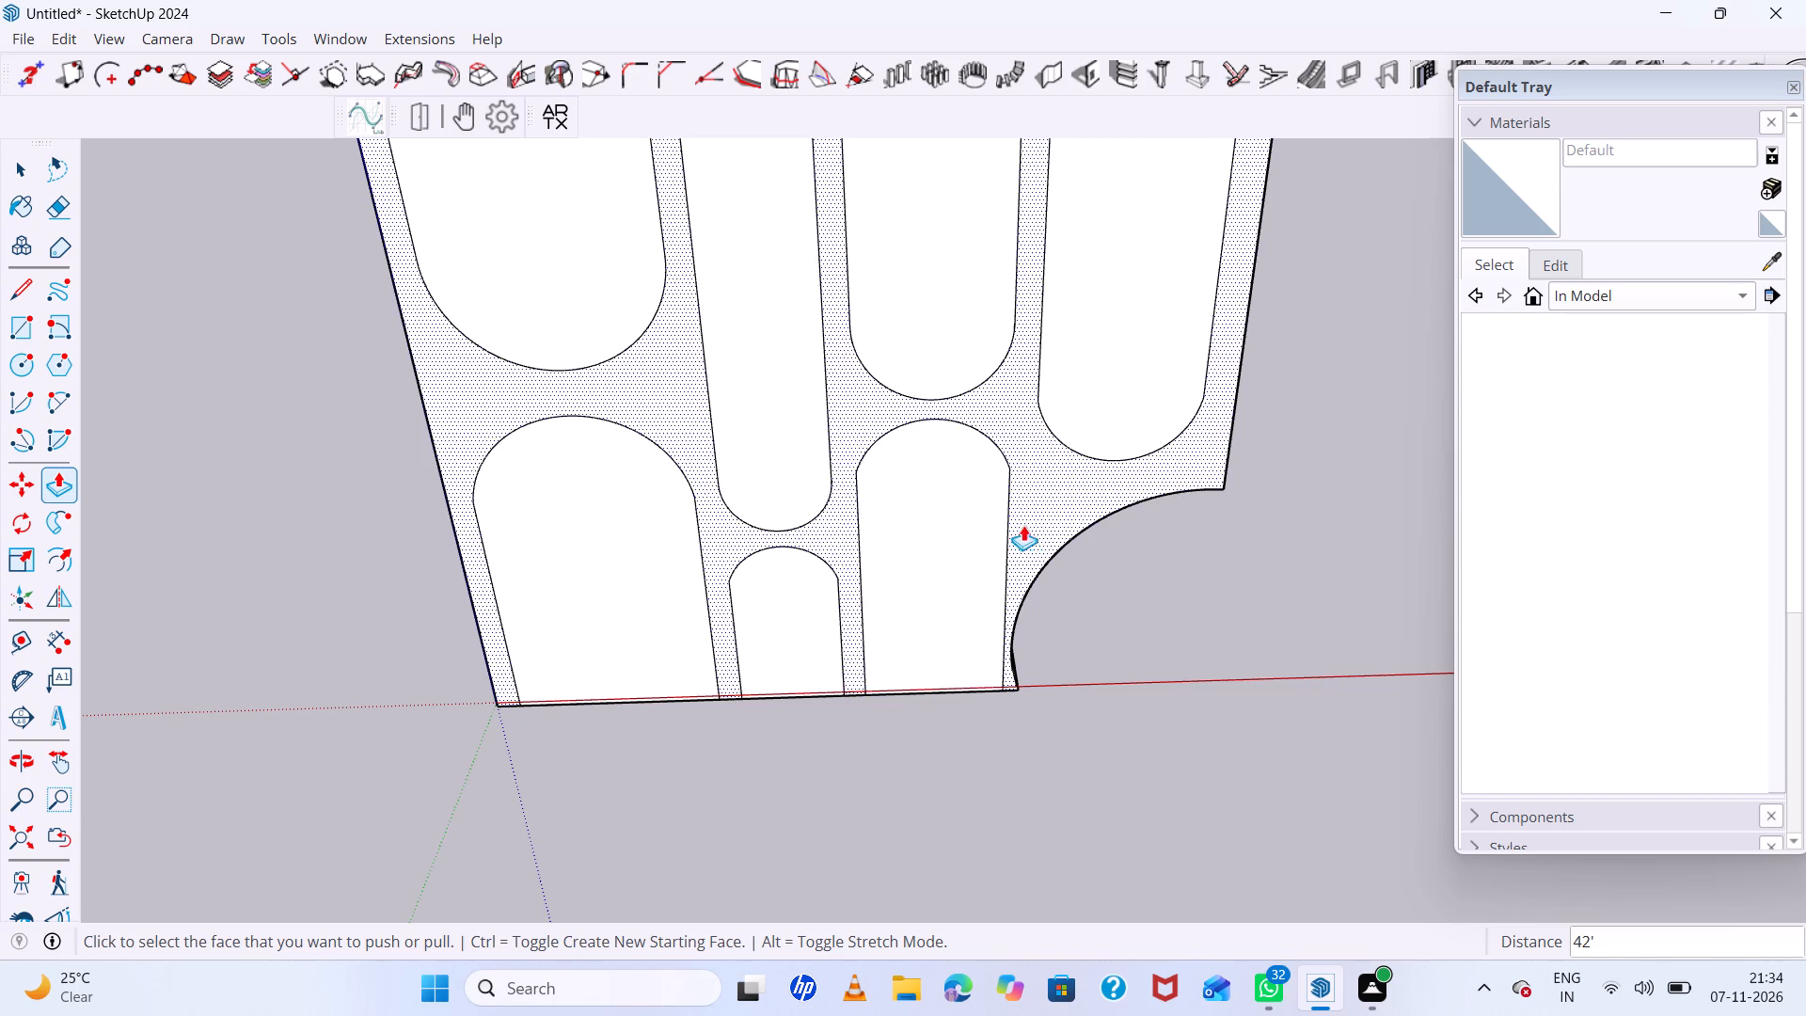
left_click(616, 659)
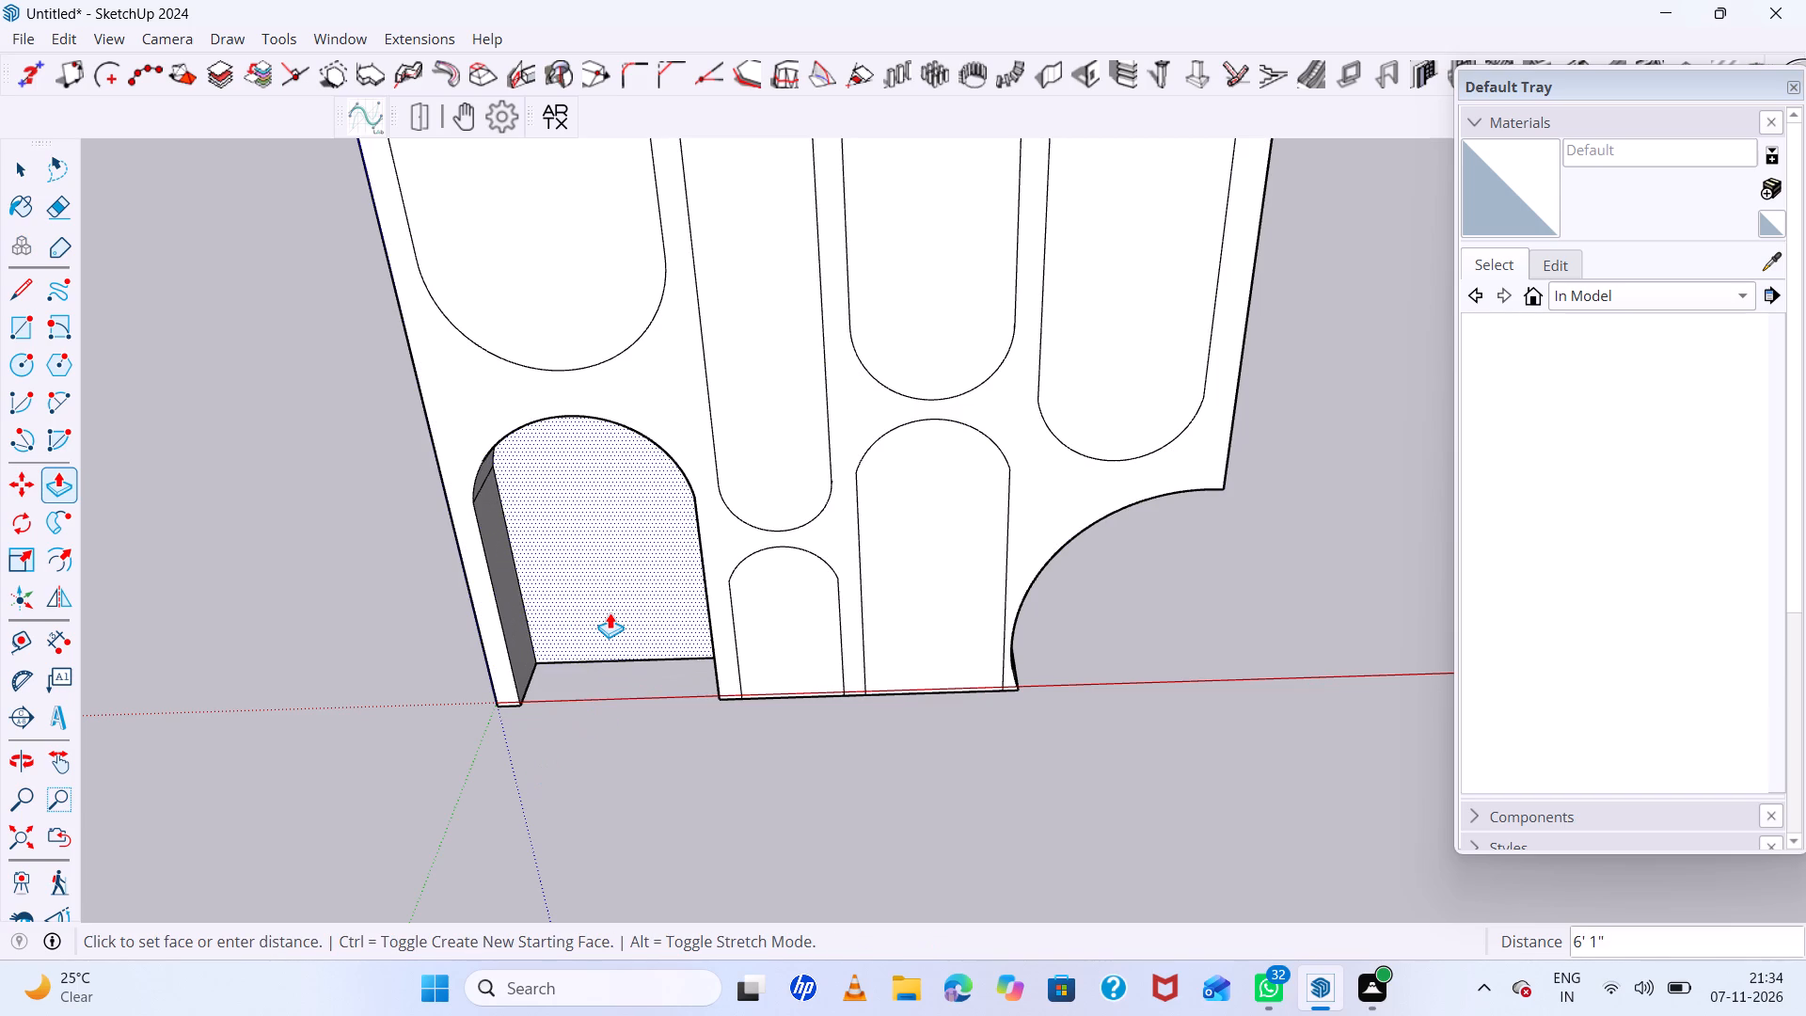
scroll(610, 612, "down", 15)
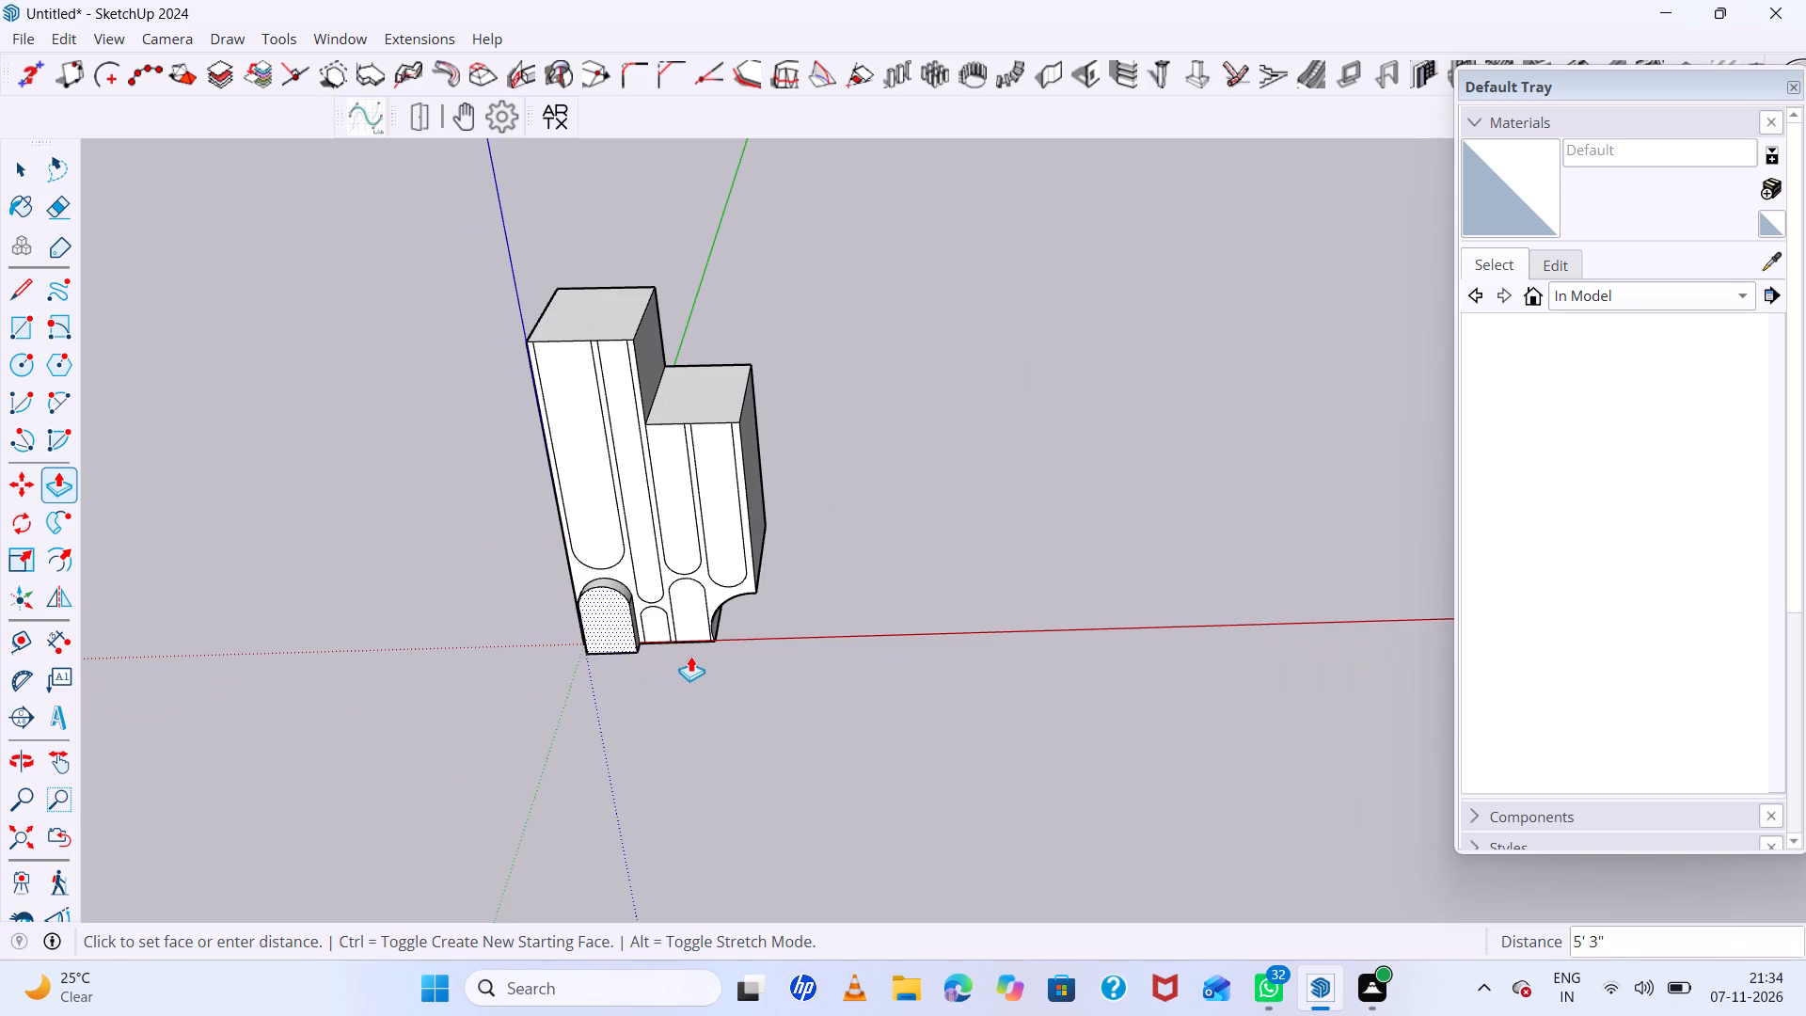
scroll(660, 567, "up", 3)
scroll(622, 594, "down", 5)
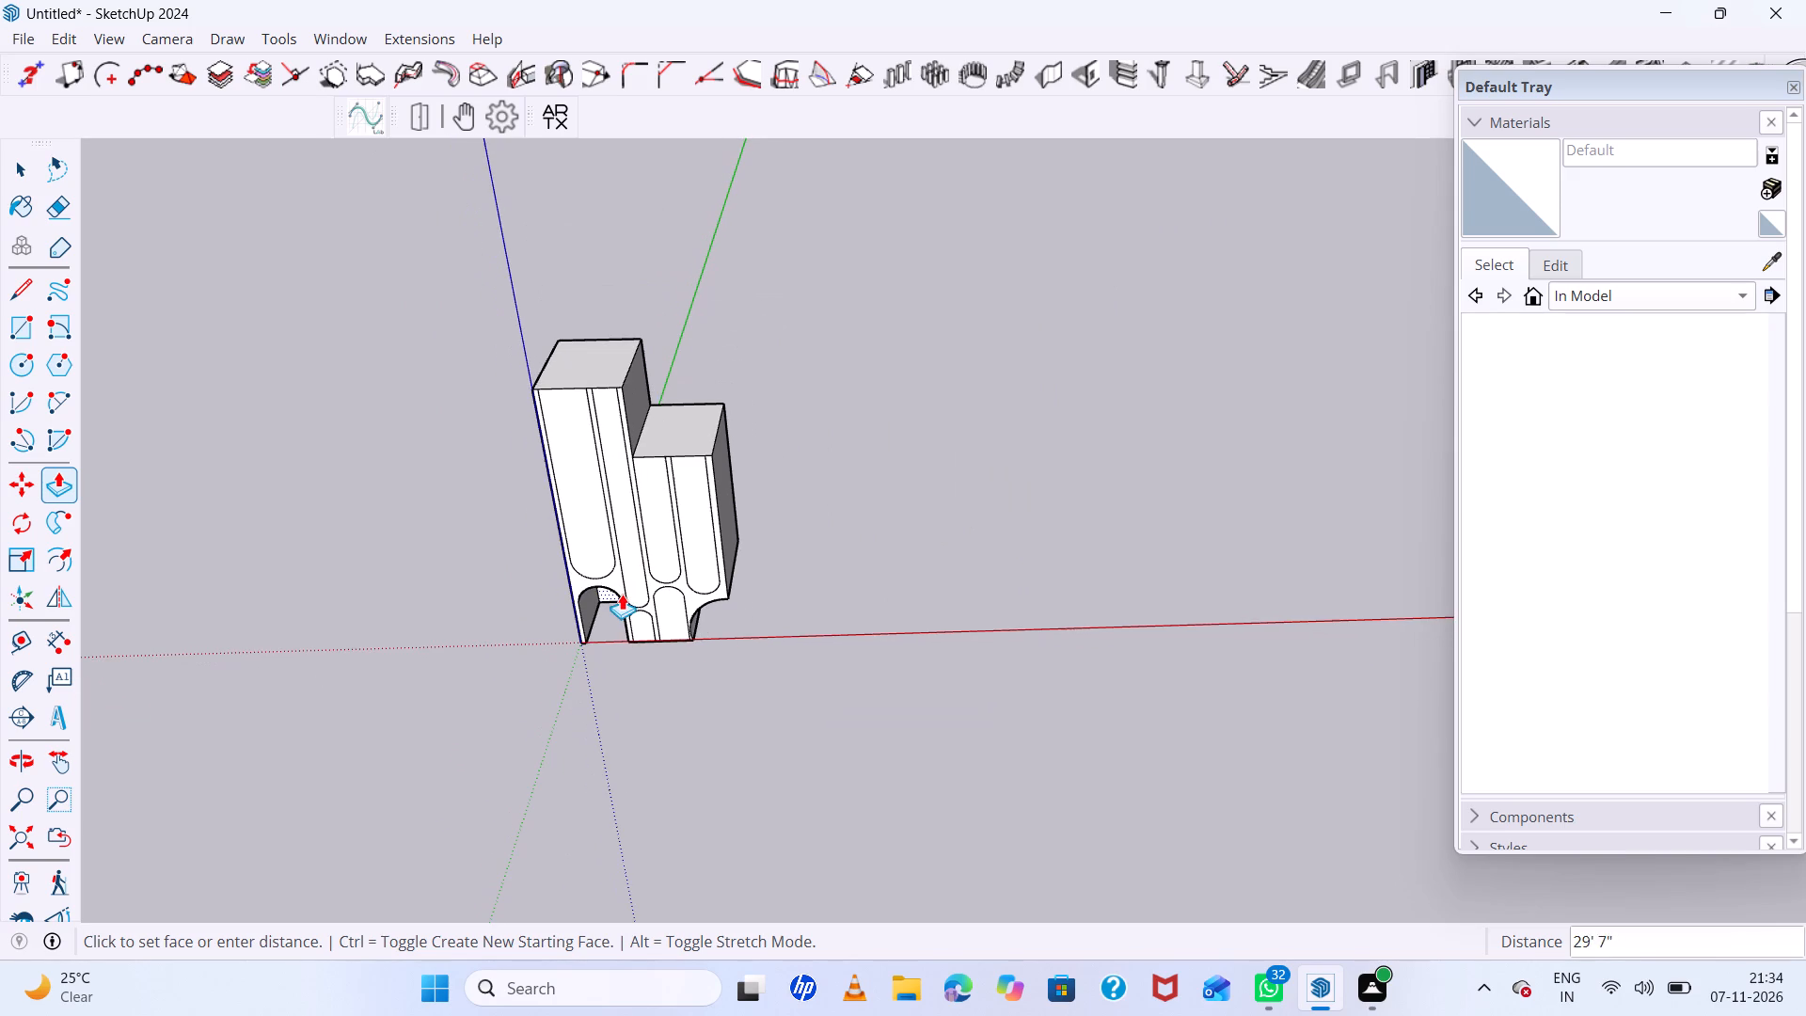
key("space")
Offset the outline of the taller block's top face inward by 6".
scroll(642, 249, "up", 11)
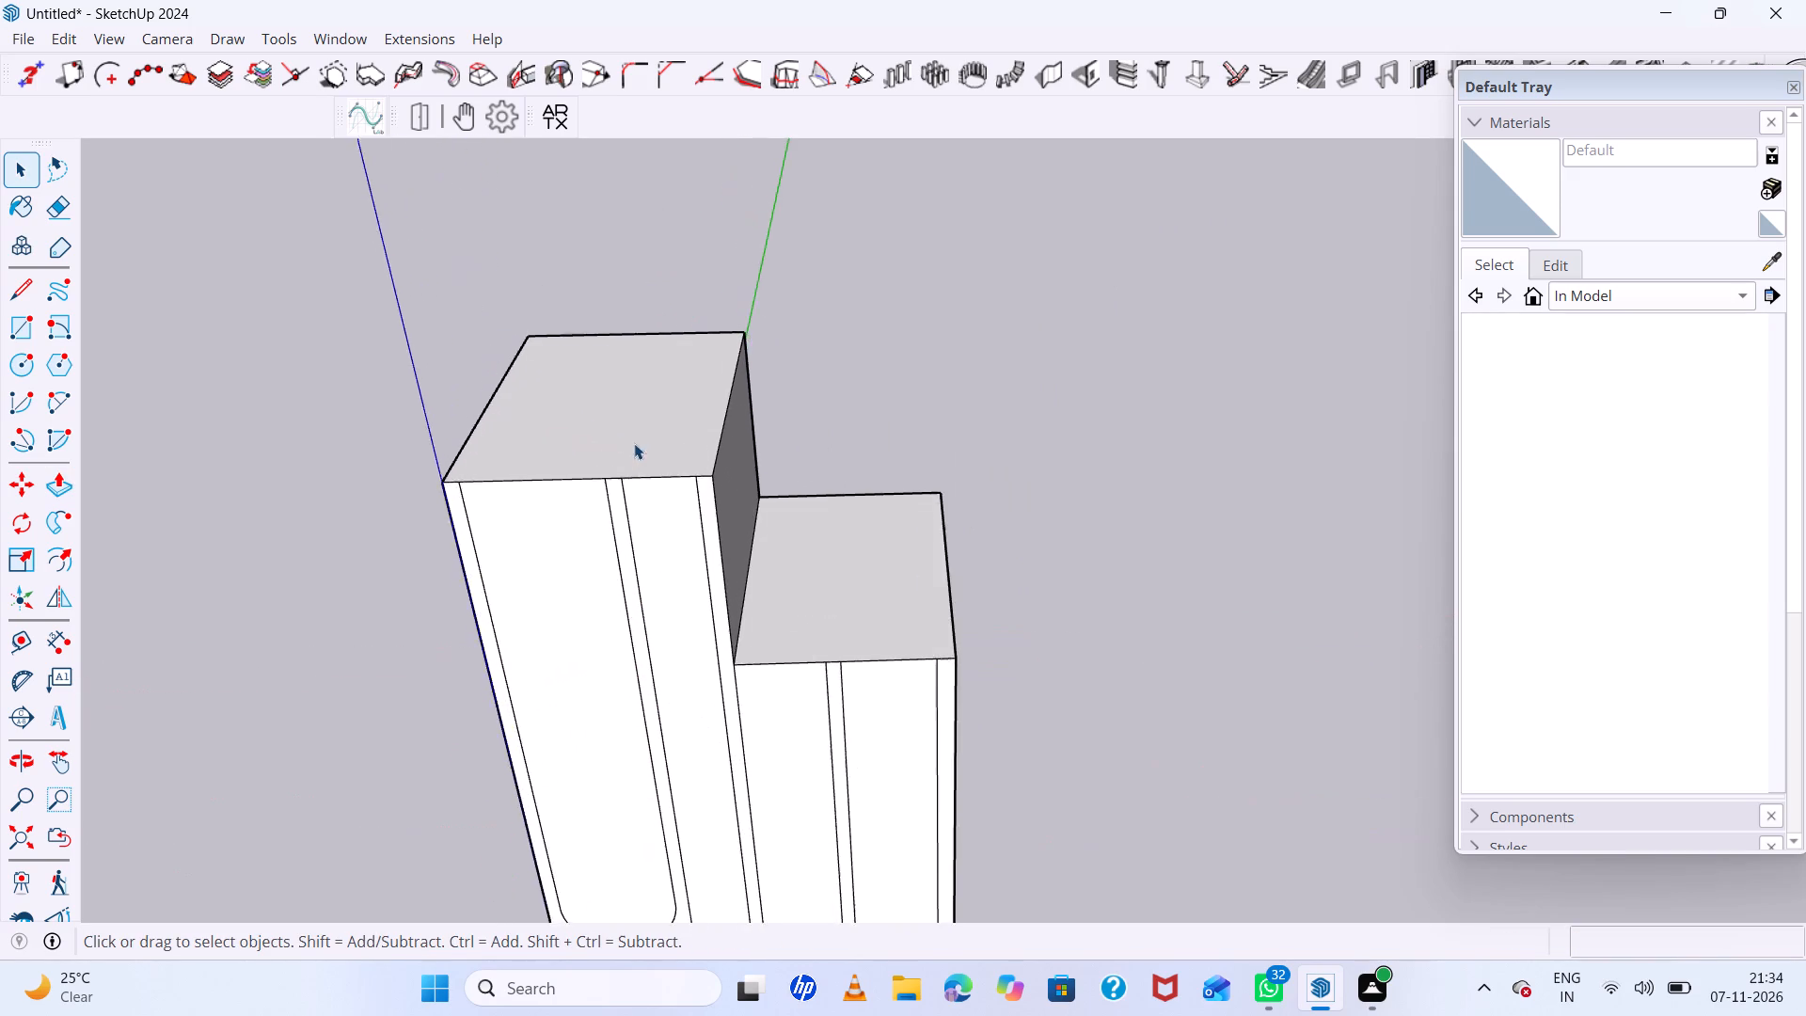
middle_click_drag(635, 445, 664, 560)
left_click(611, 548)
scroll(610, 543, "down", 5)
scroll(721, 567, "up", 5)
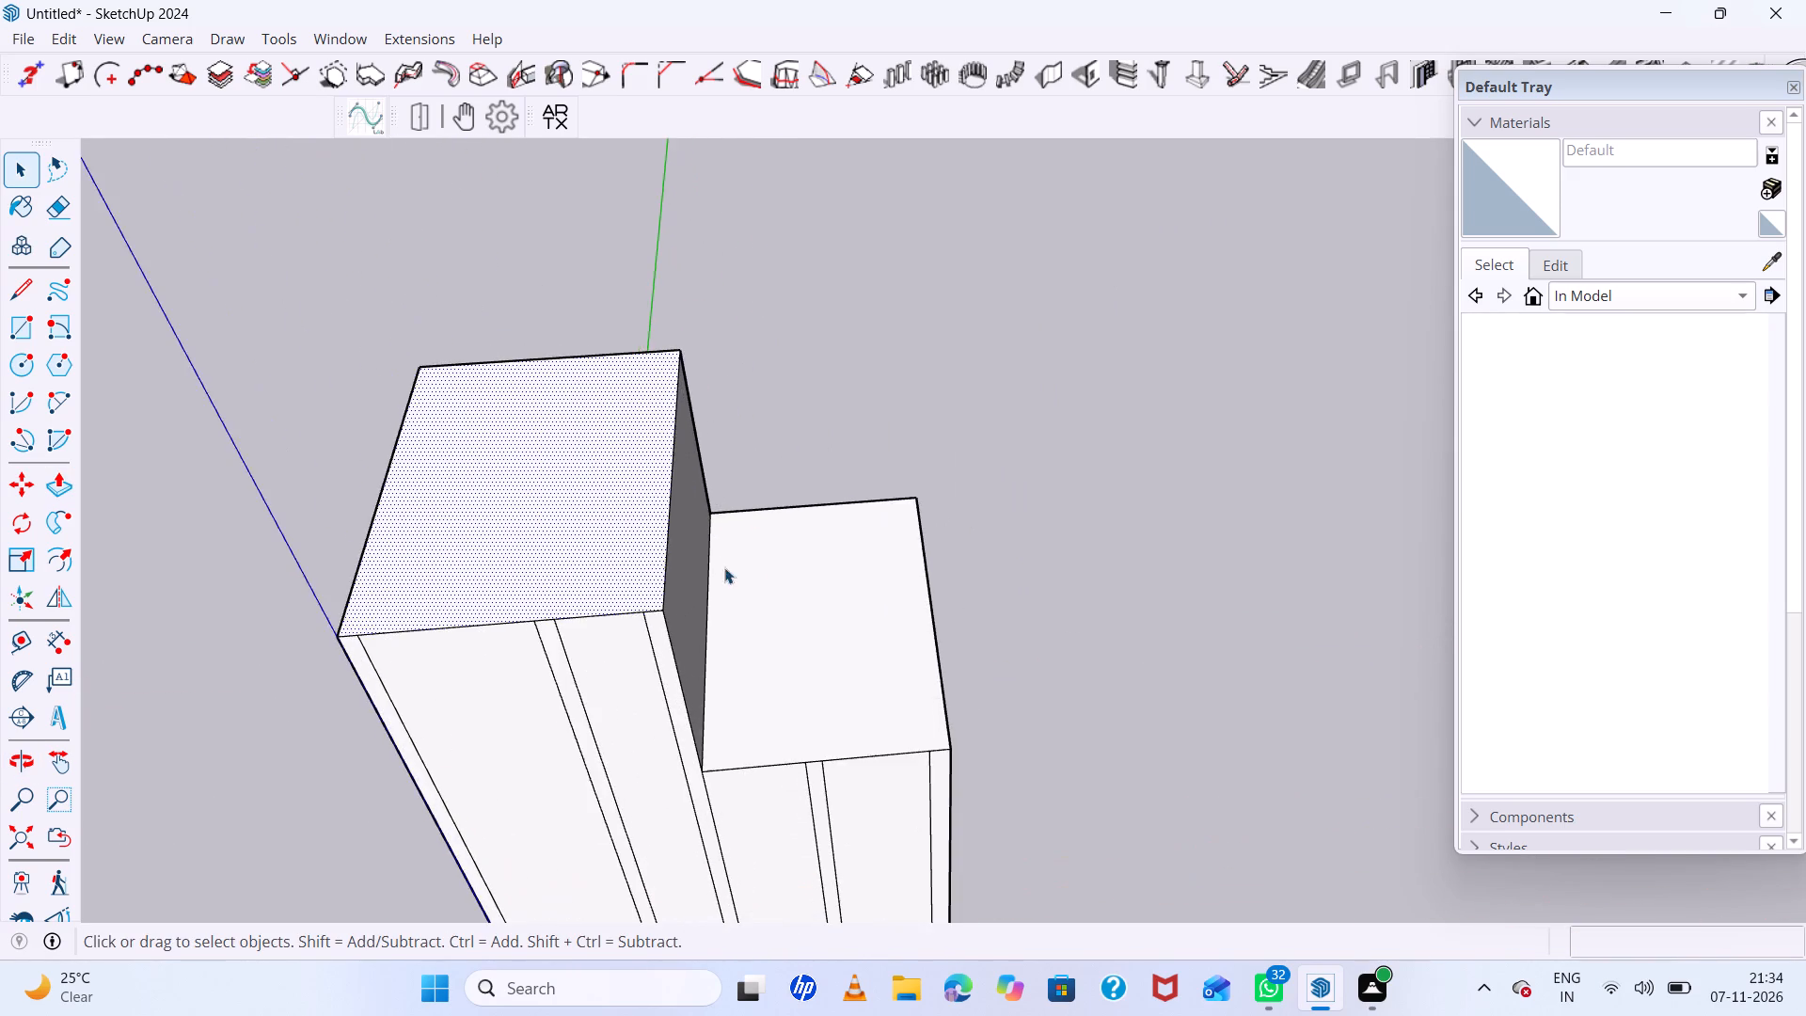
middle_click_drag(761, 562, 653, 470)
scroll(473, 377, "up", 6)
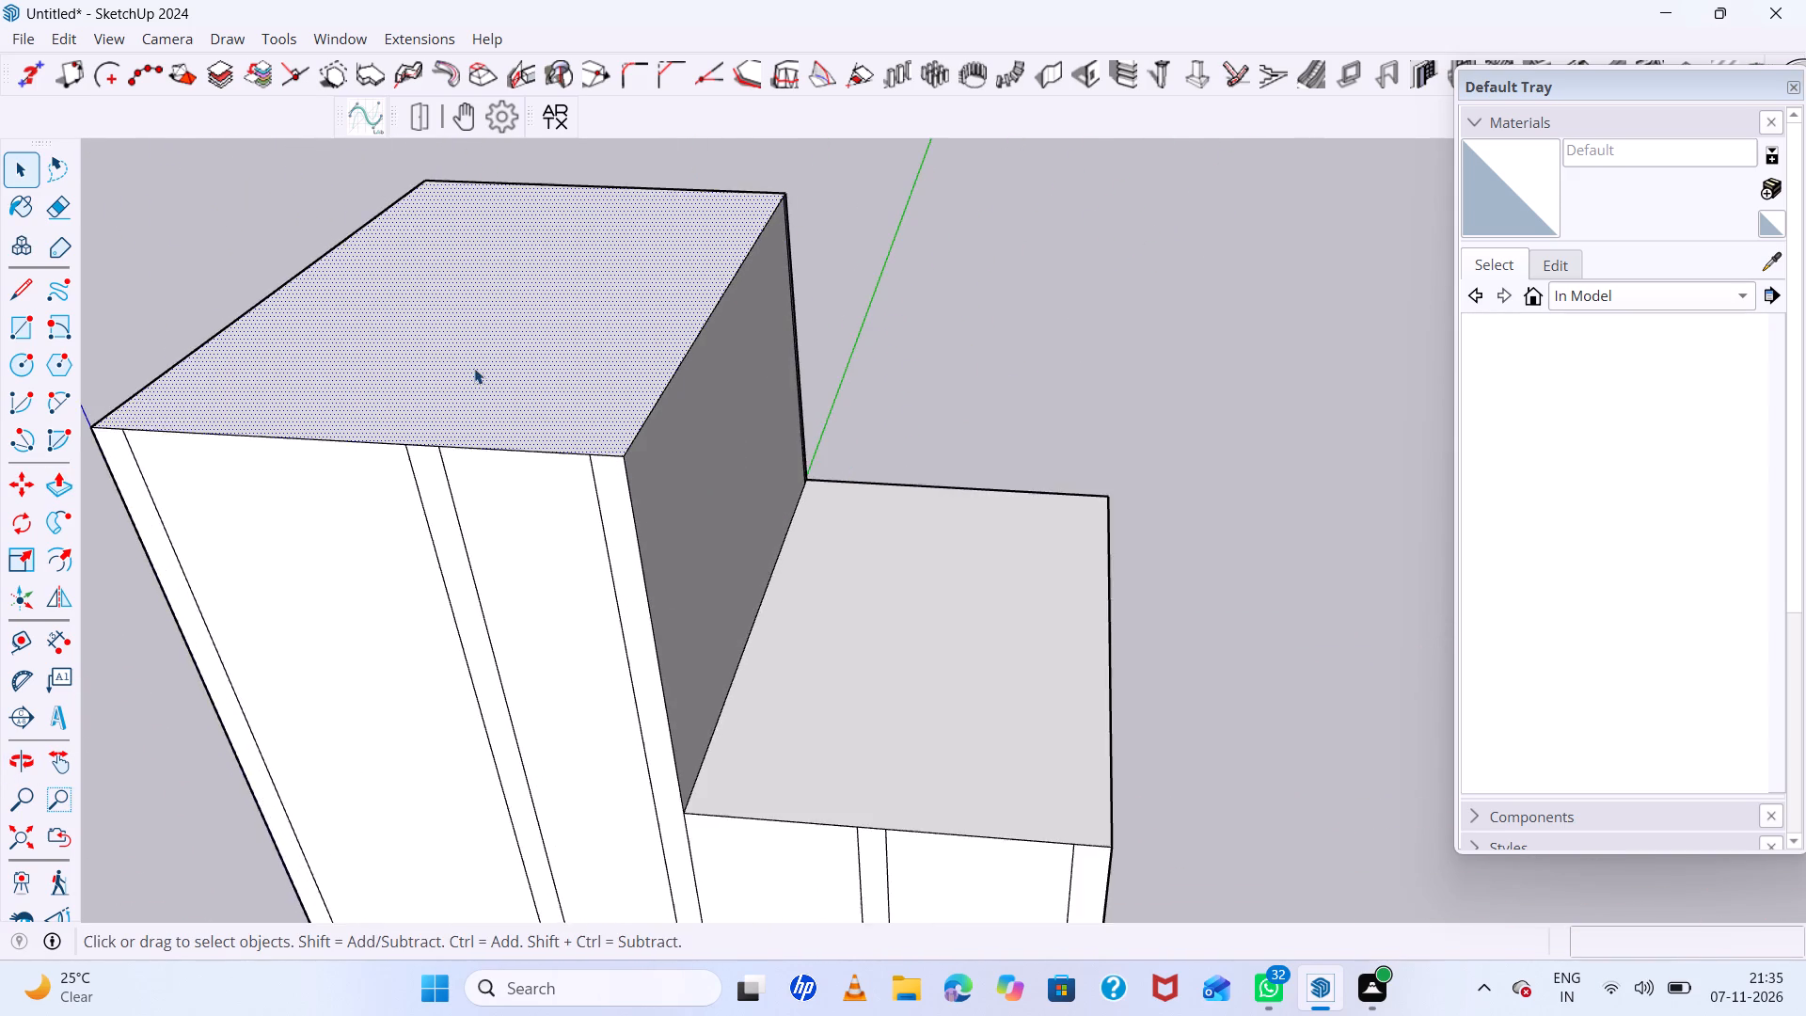
scroll(557, 378, "down", 13)
middle_click_drag(621, 408, 679, 490)
scroll(403, 394, "up", 5)
left_click(550, 442)
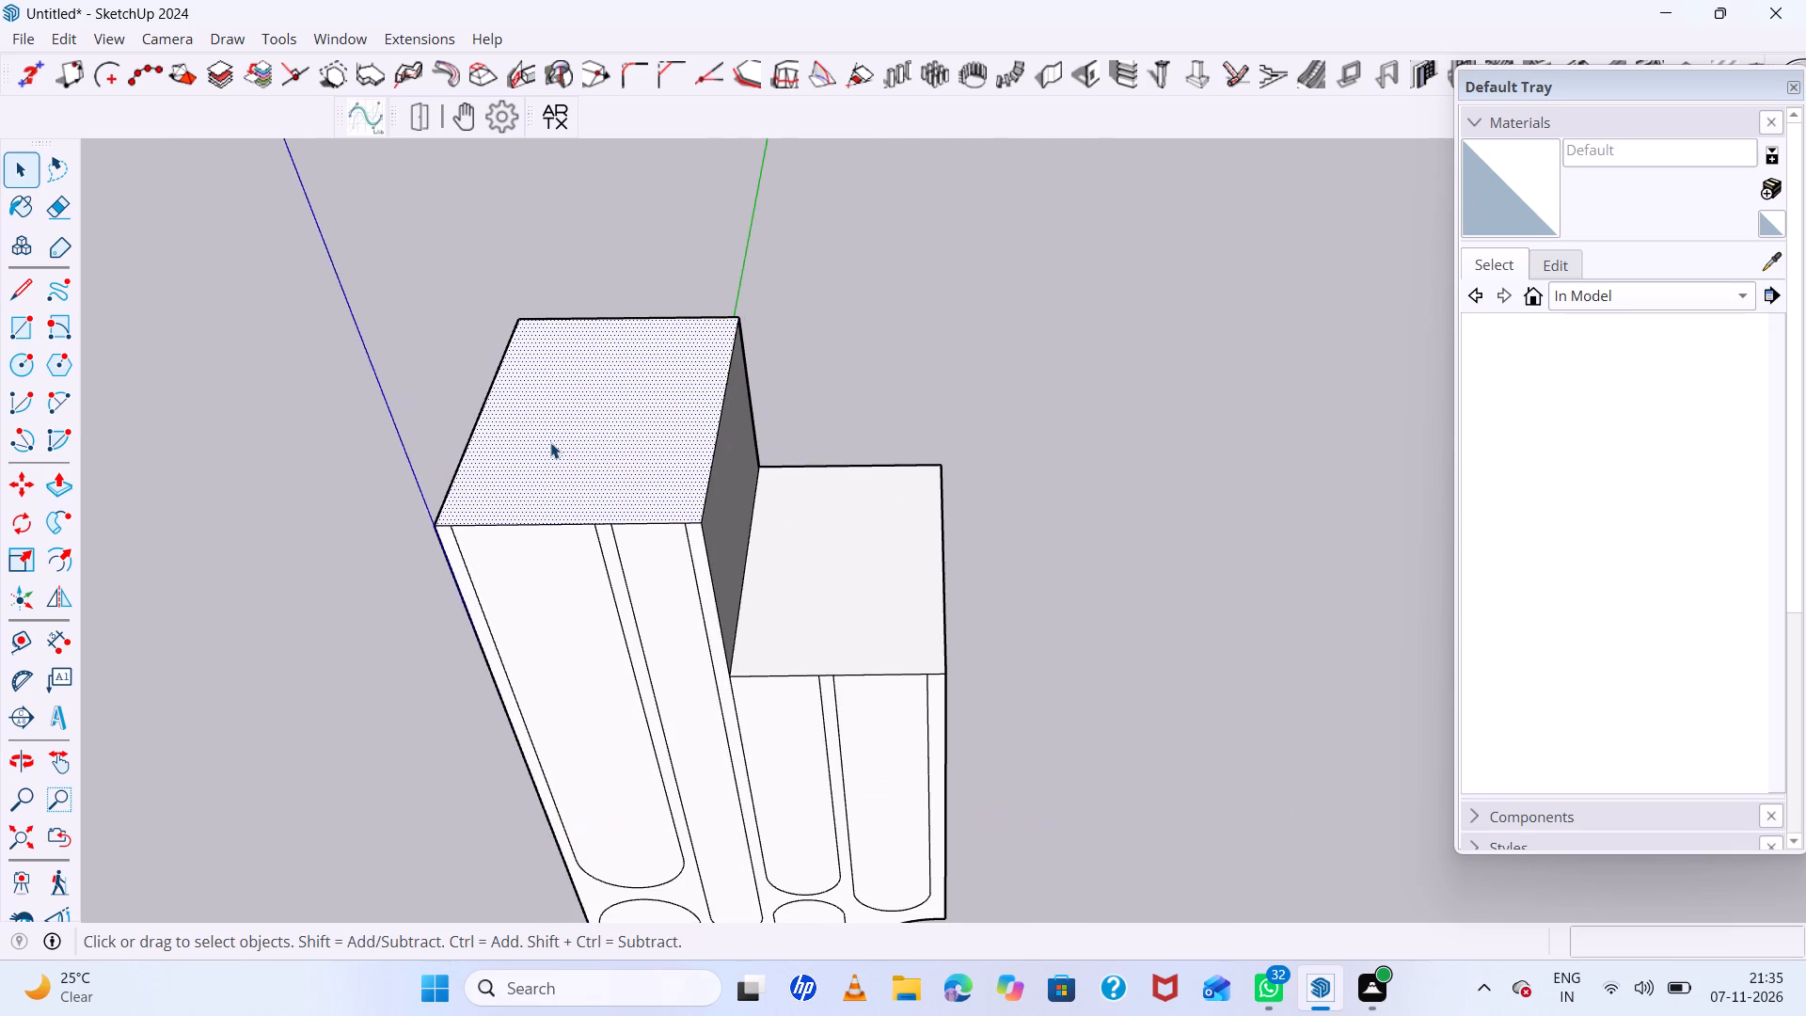
key("f")
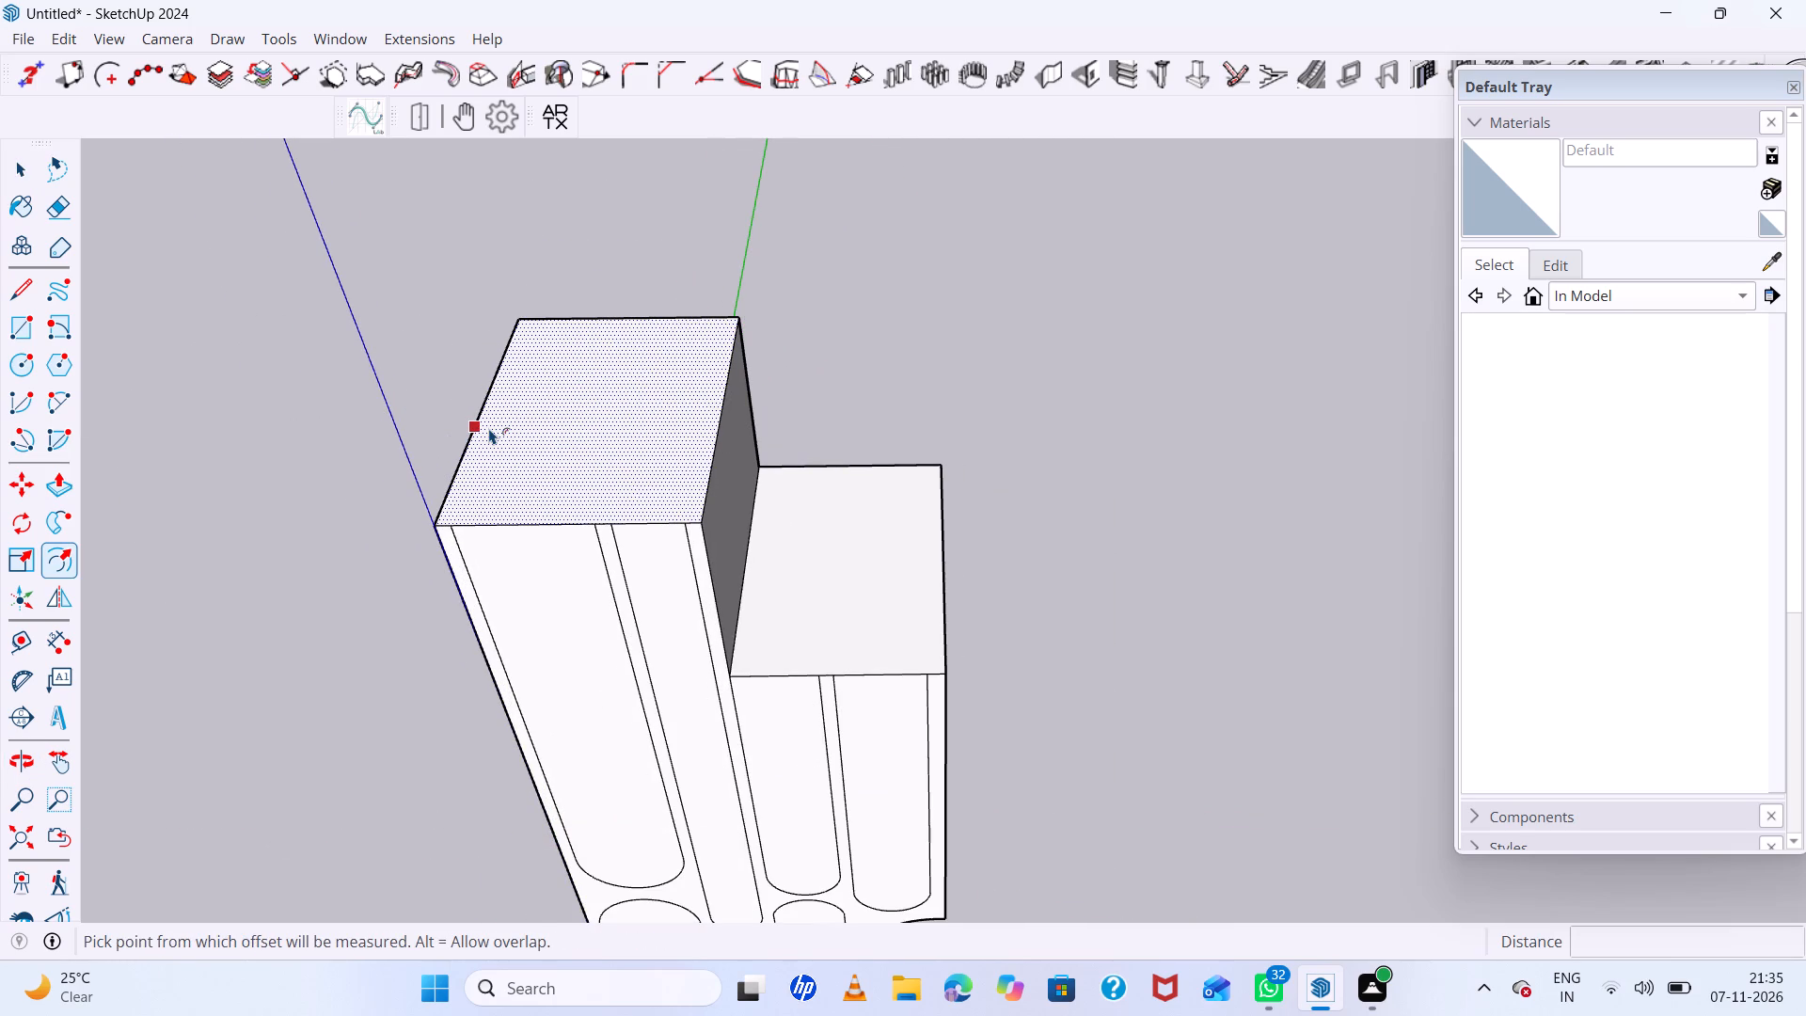
left_click(489, 428)
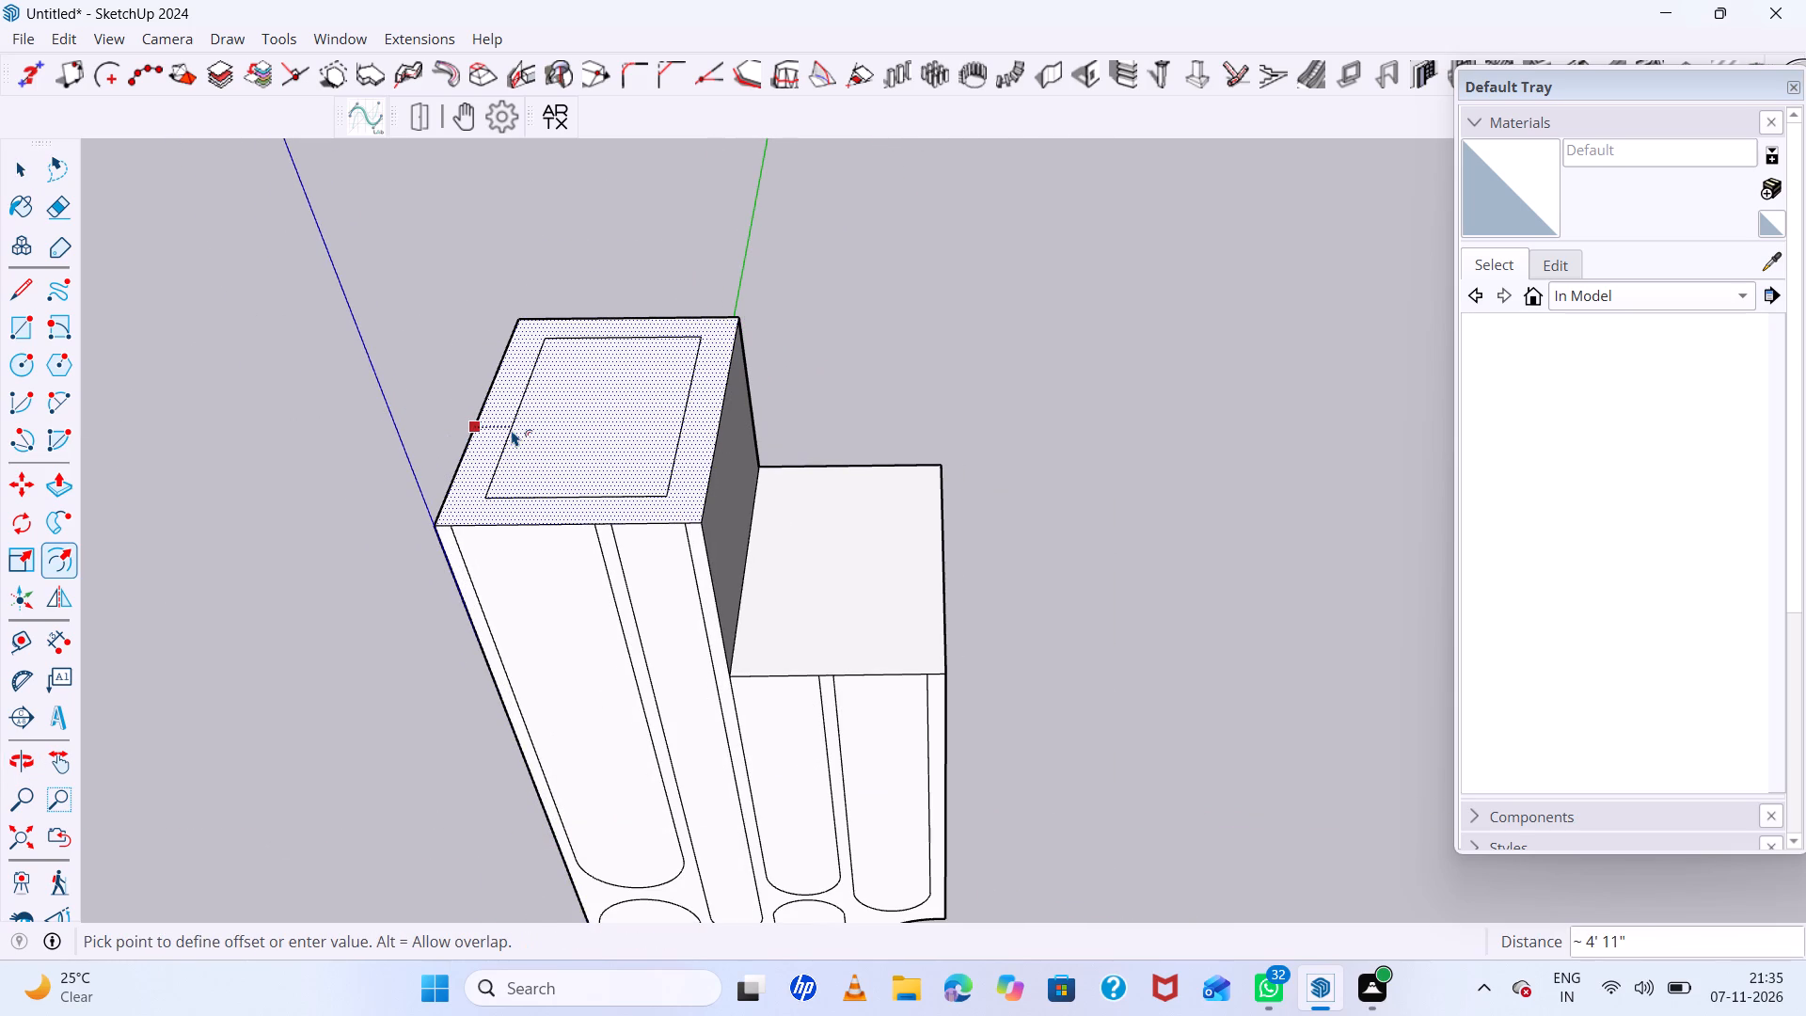
key("6")
key("Return")
key("space")
Offset the outline of the lower block's top face inward by 6".
left_click(811, 600)
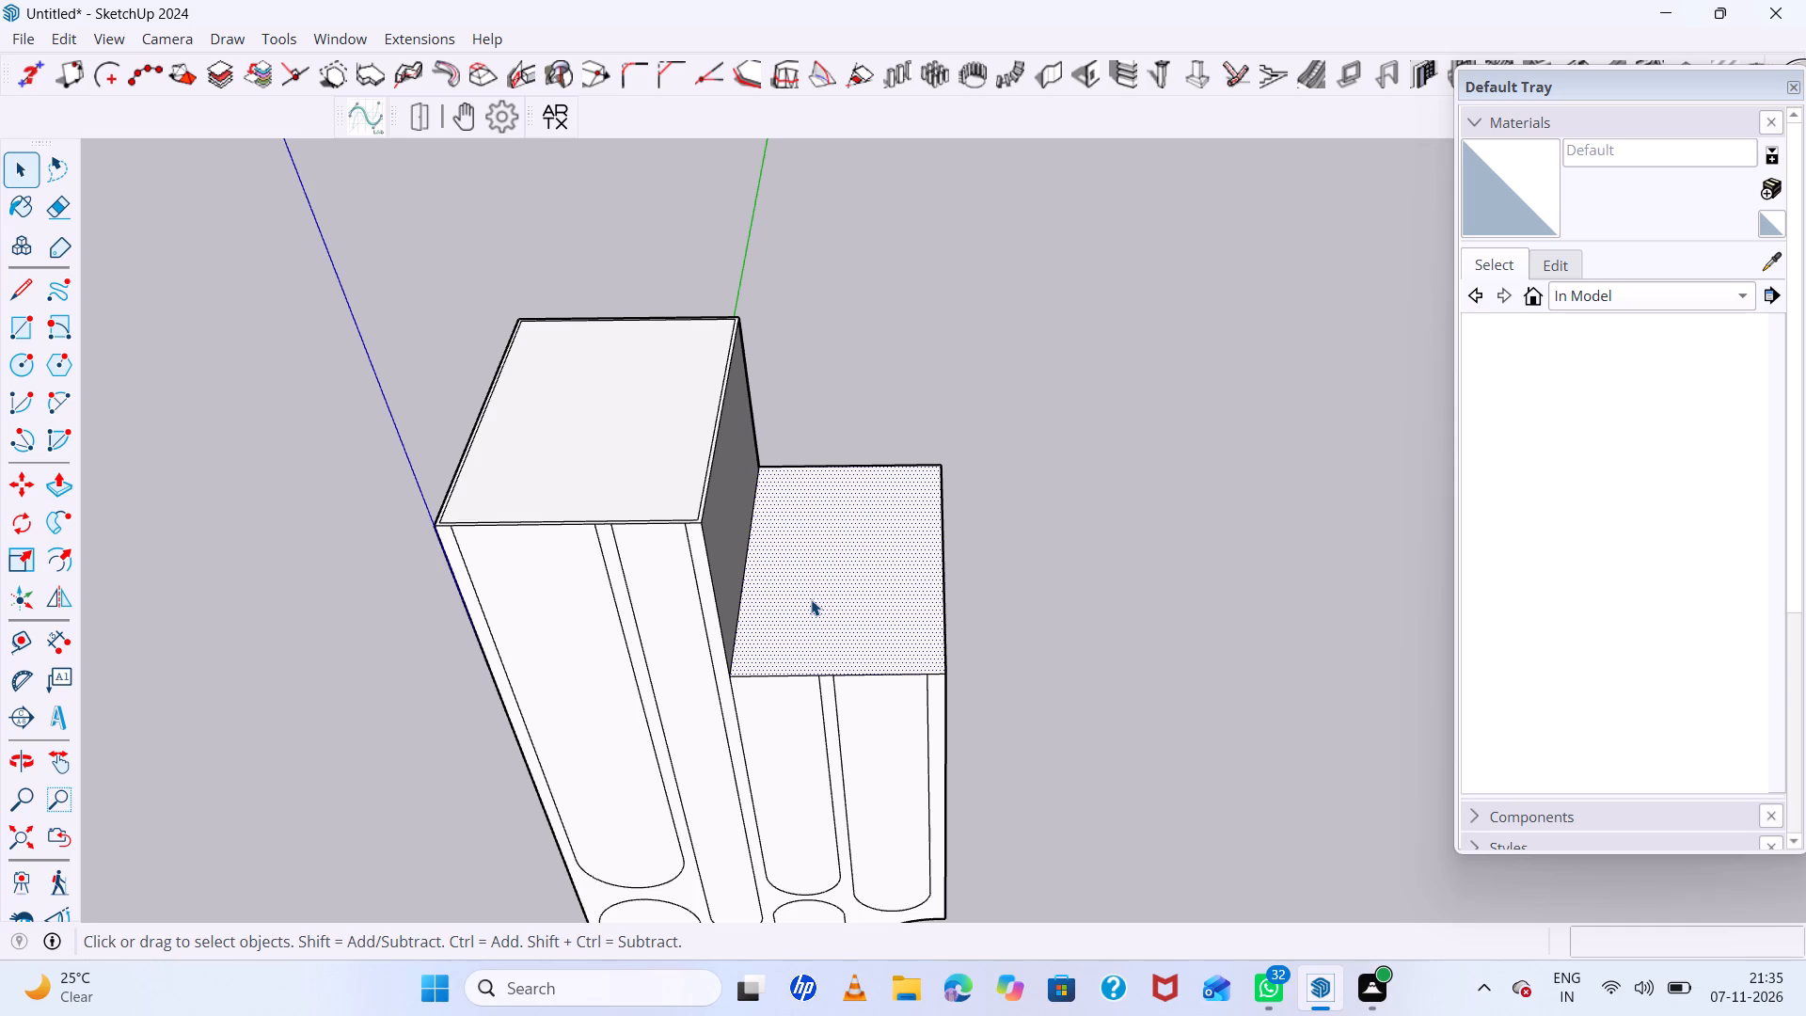
key("f")
left_click(744, 596)
key("6")
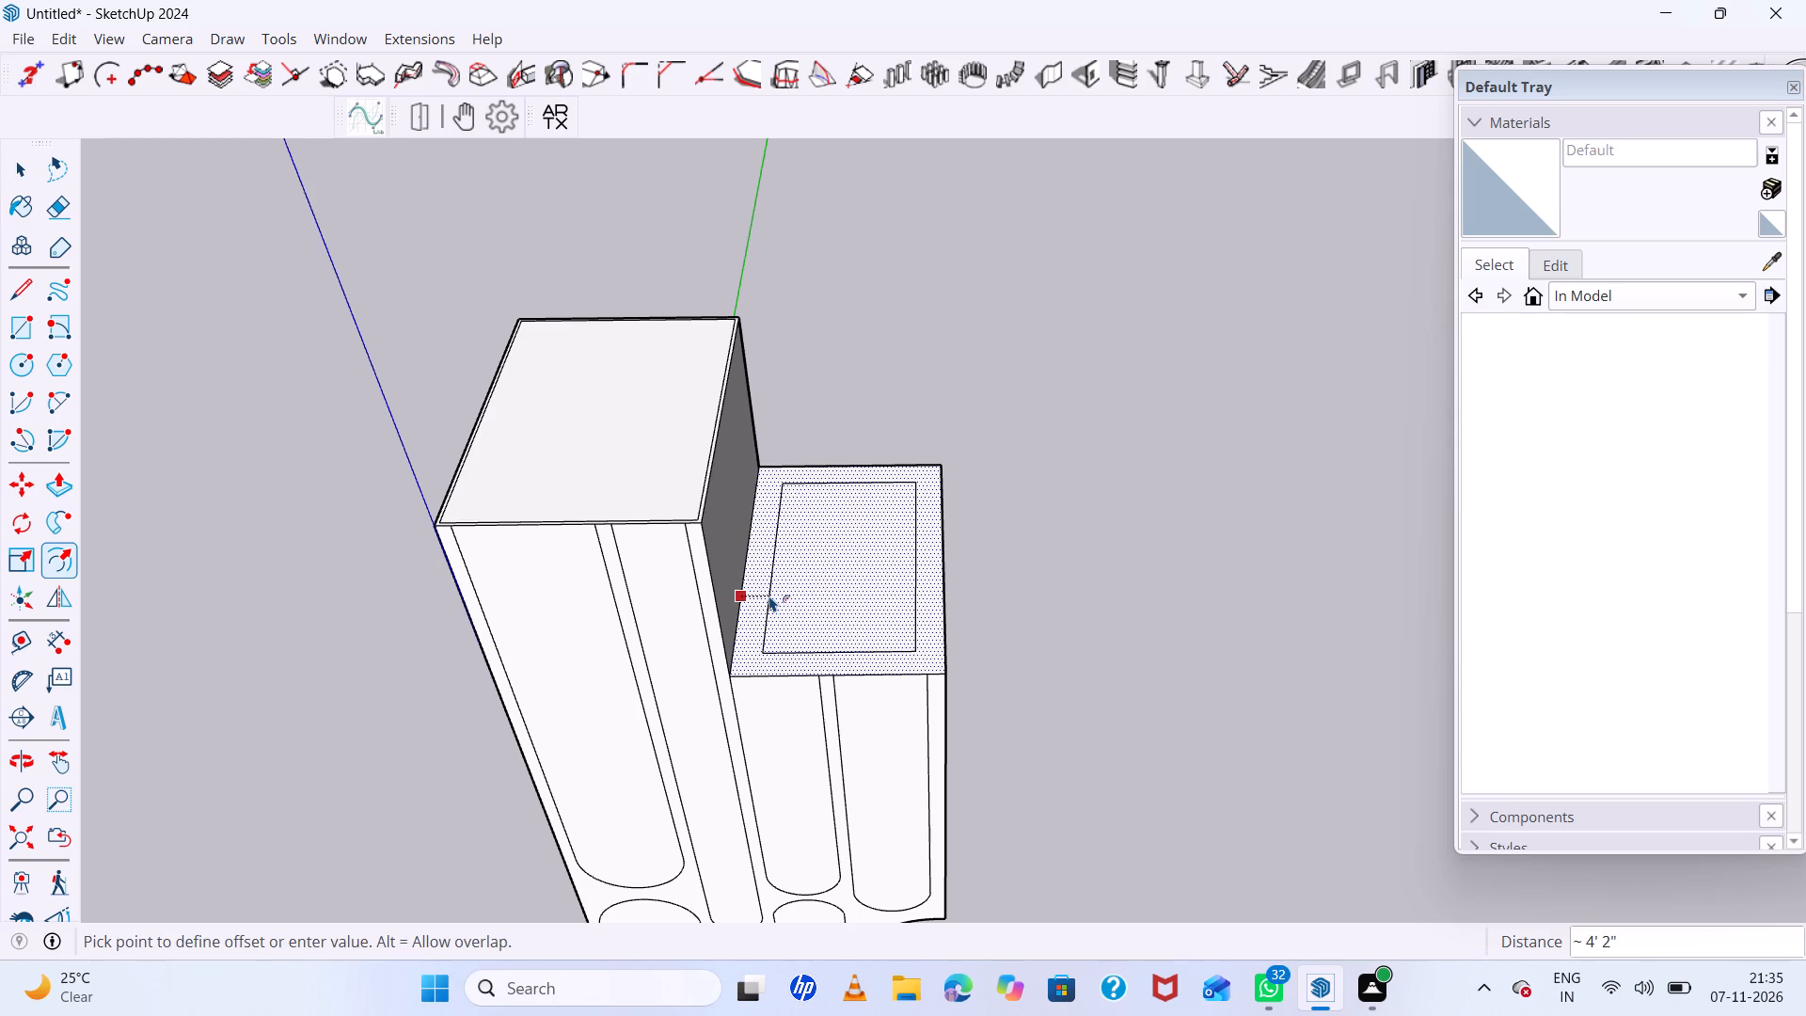
key("Return")
key("space")
Move the lower top's inner offset edge beside the taller block outward onto the line where the two blocks meet.
scroll(775, 614, "up", 15)
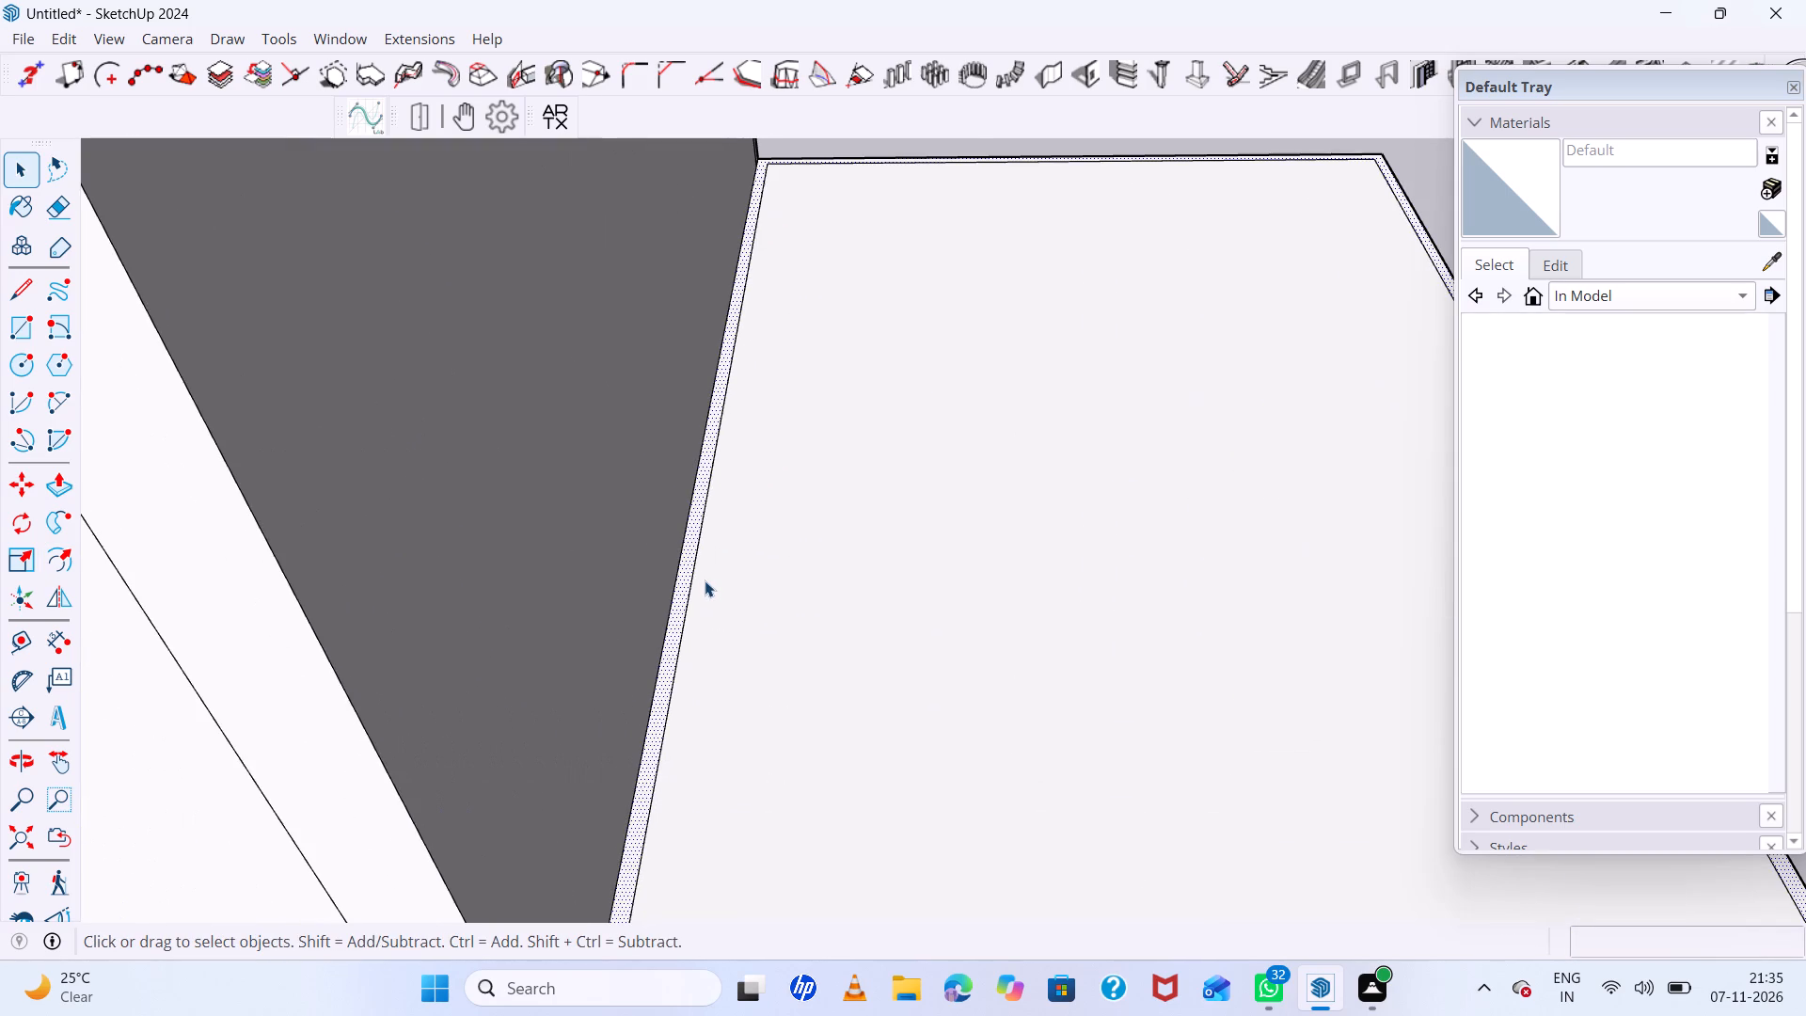
left_click(691, 582)
key("m")
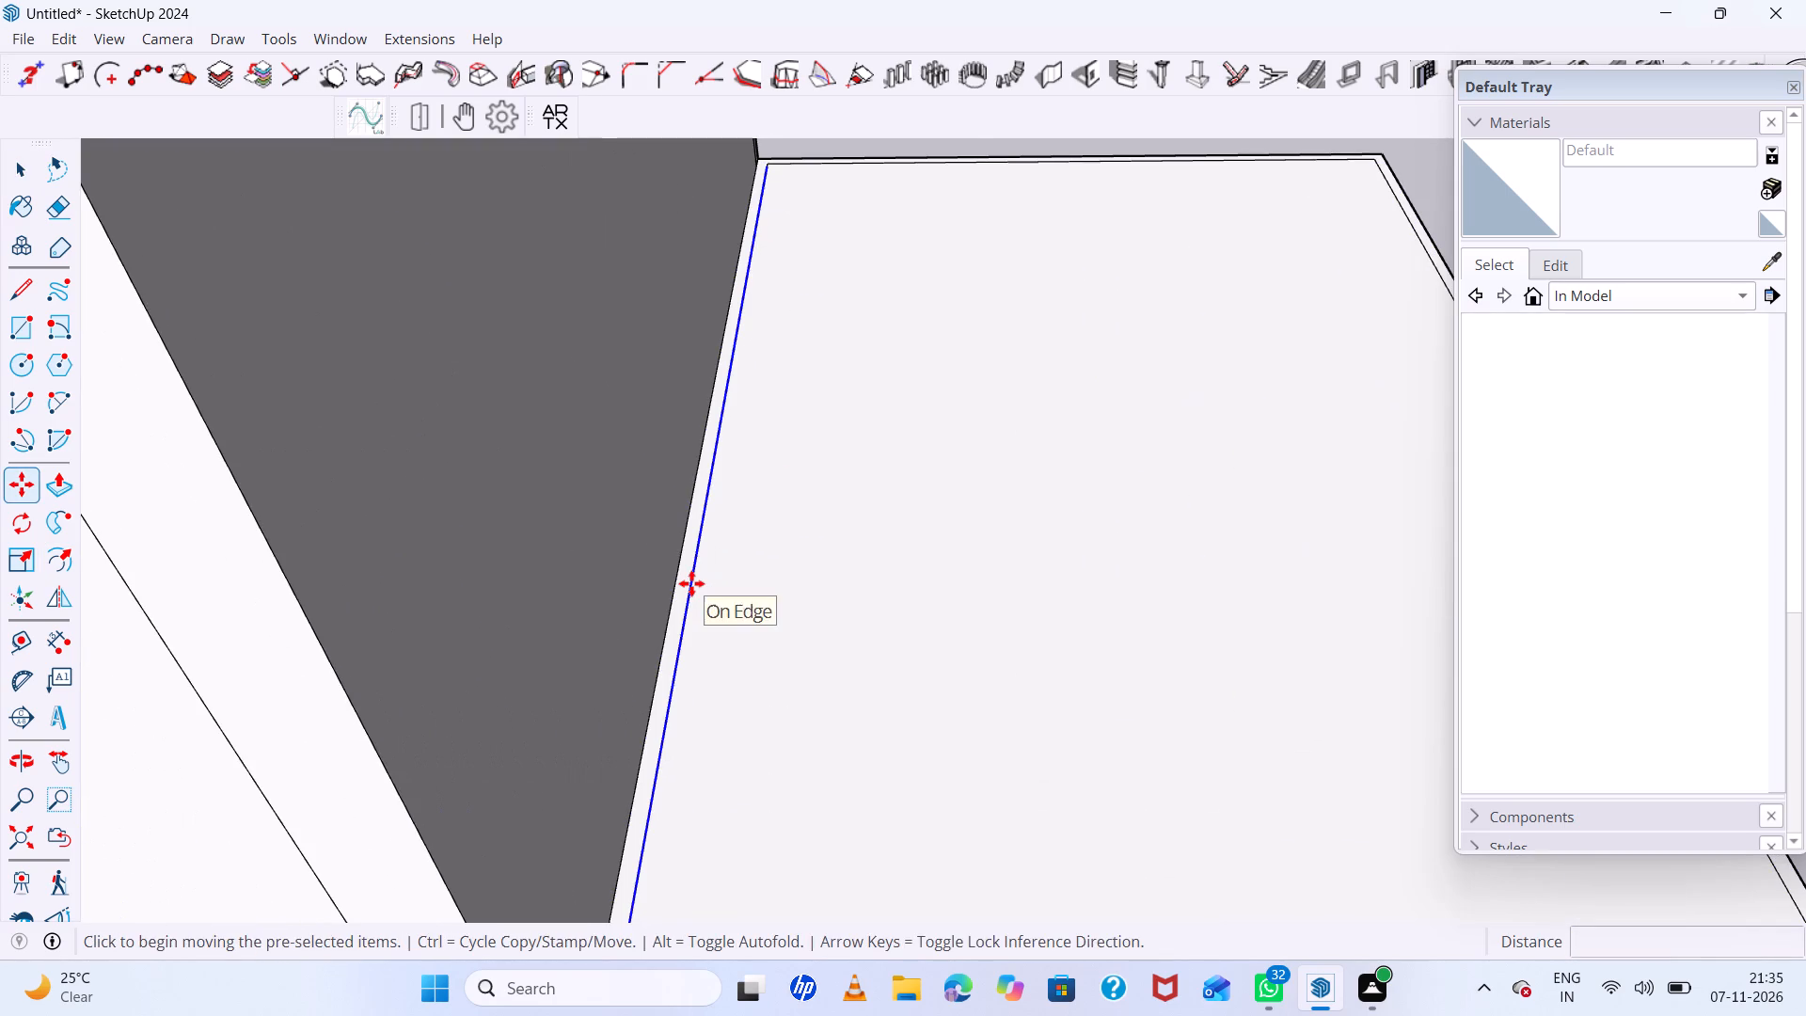
left_click(691, 583)
left_click(670, 586)
Move the taller top's inner offset edge on the step side outward 6" onto the outer edge.
scroll(737, 602, "down", 16)
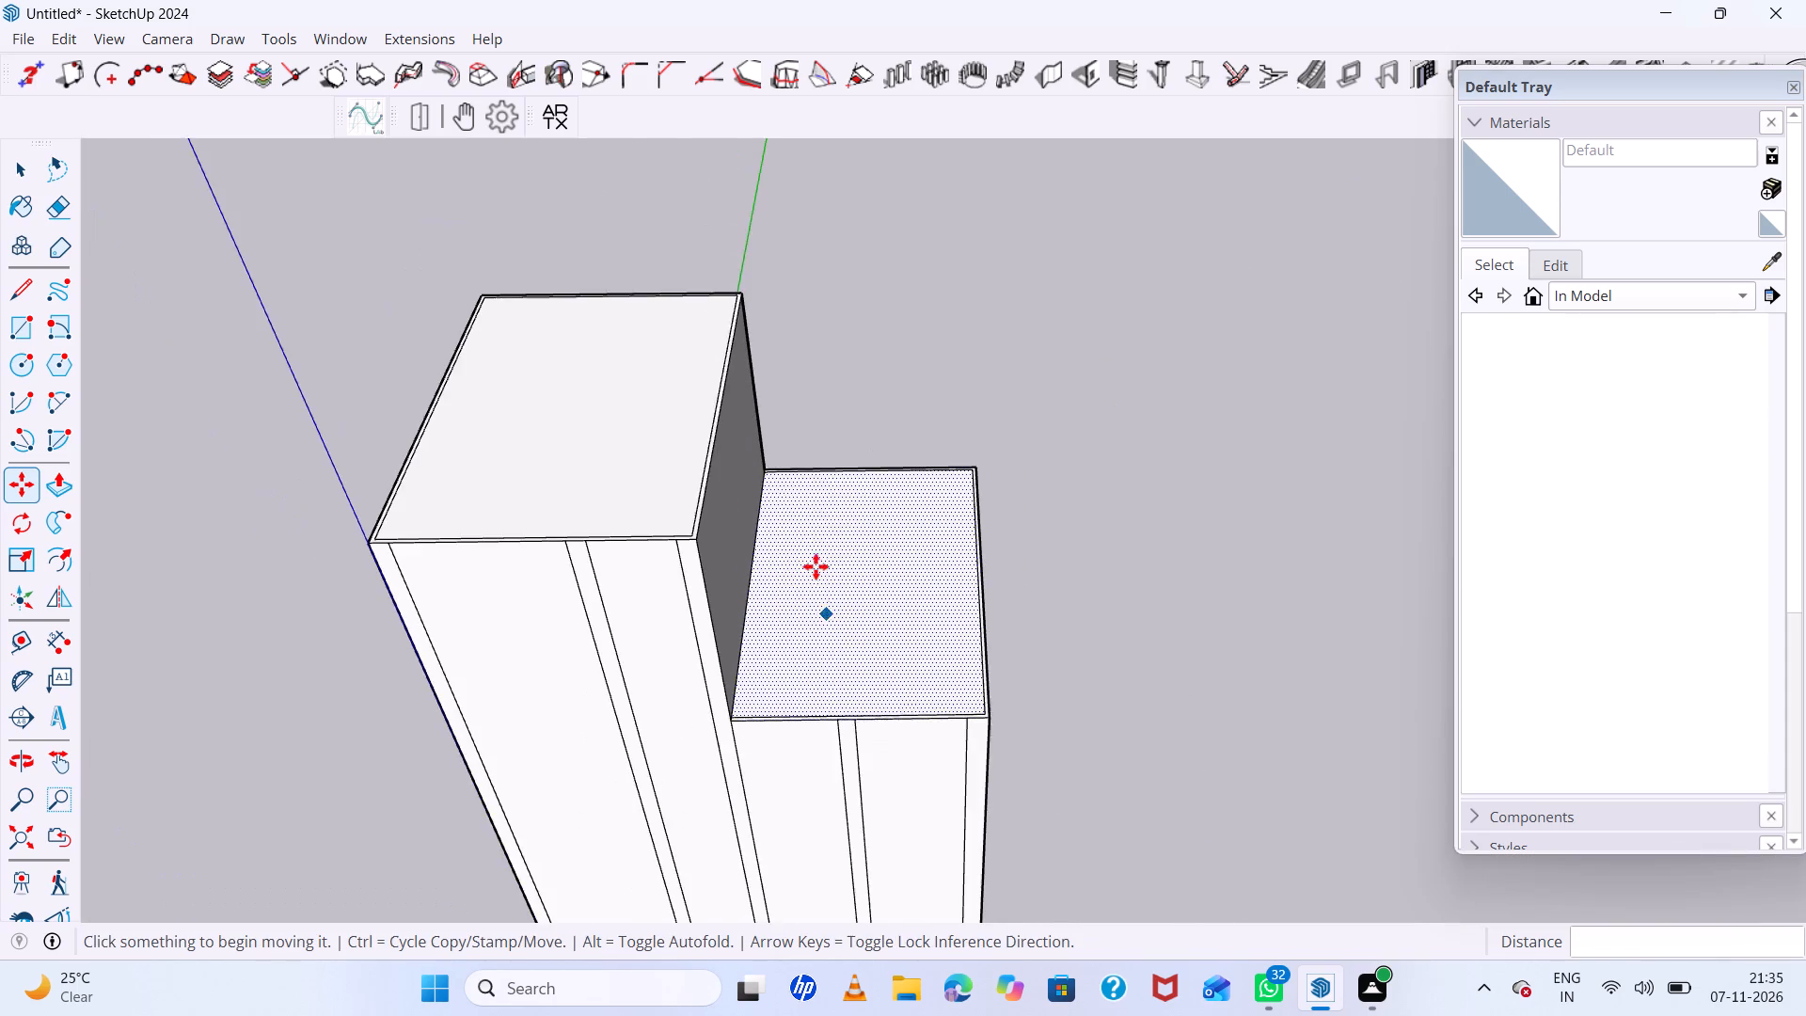
scroll(473, 450, "up", 7)
key("space")
left_click(928, 450)
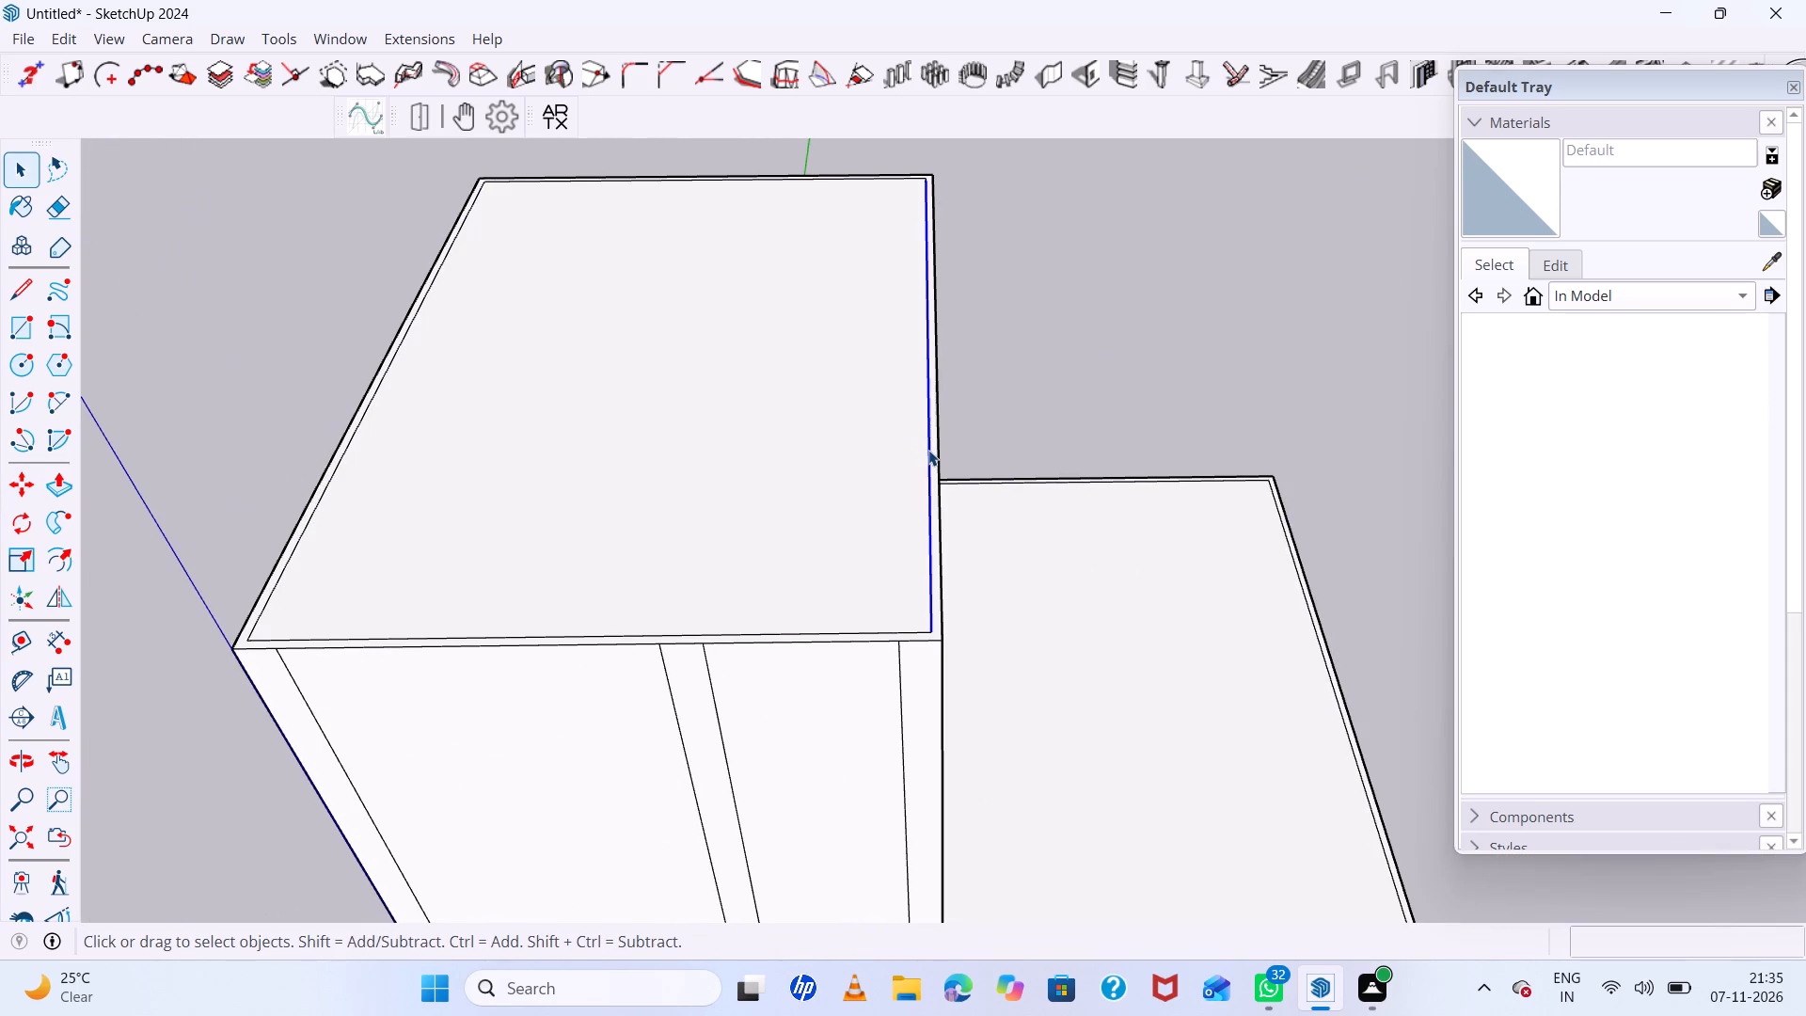
key("m")
left_click(933, 454)
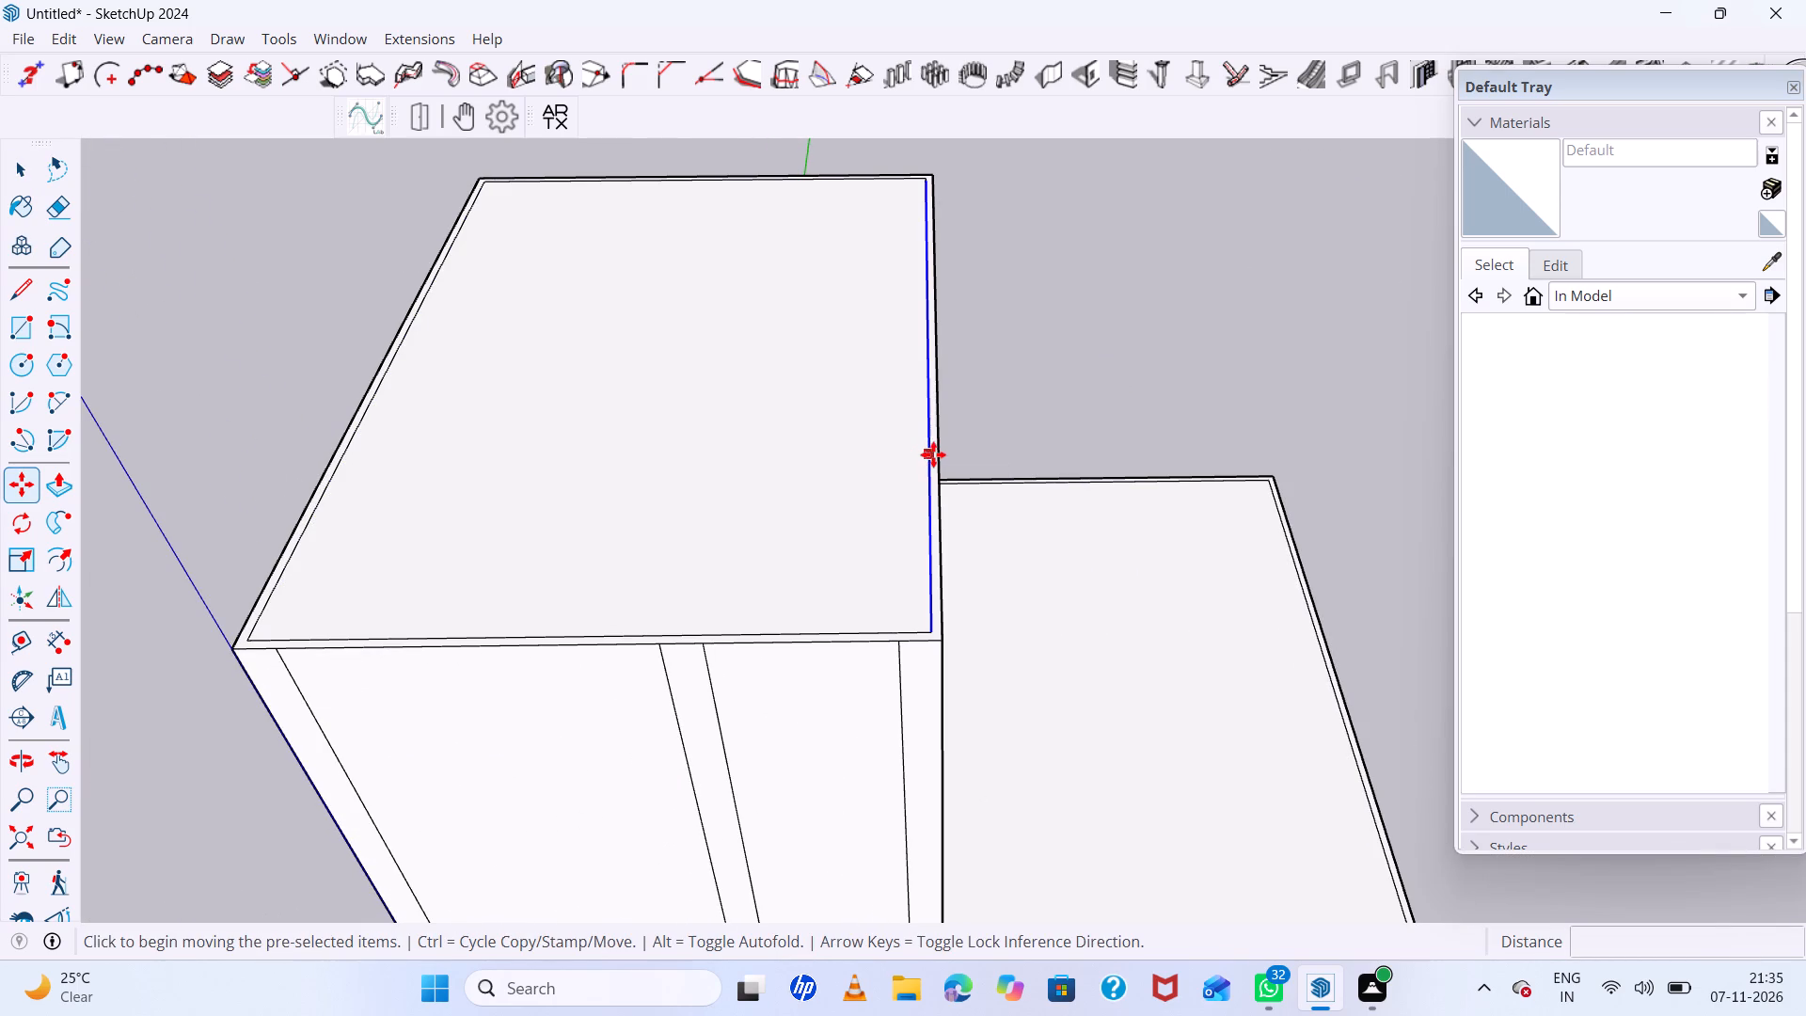
left_click(935, 467)
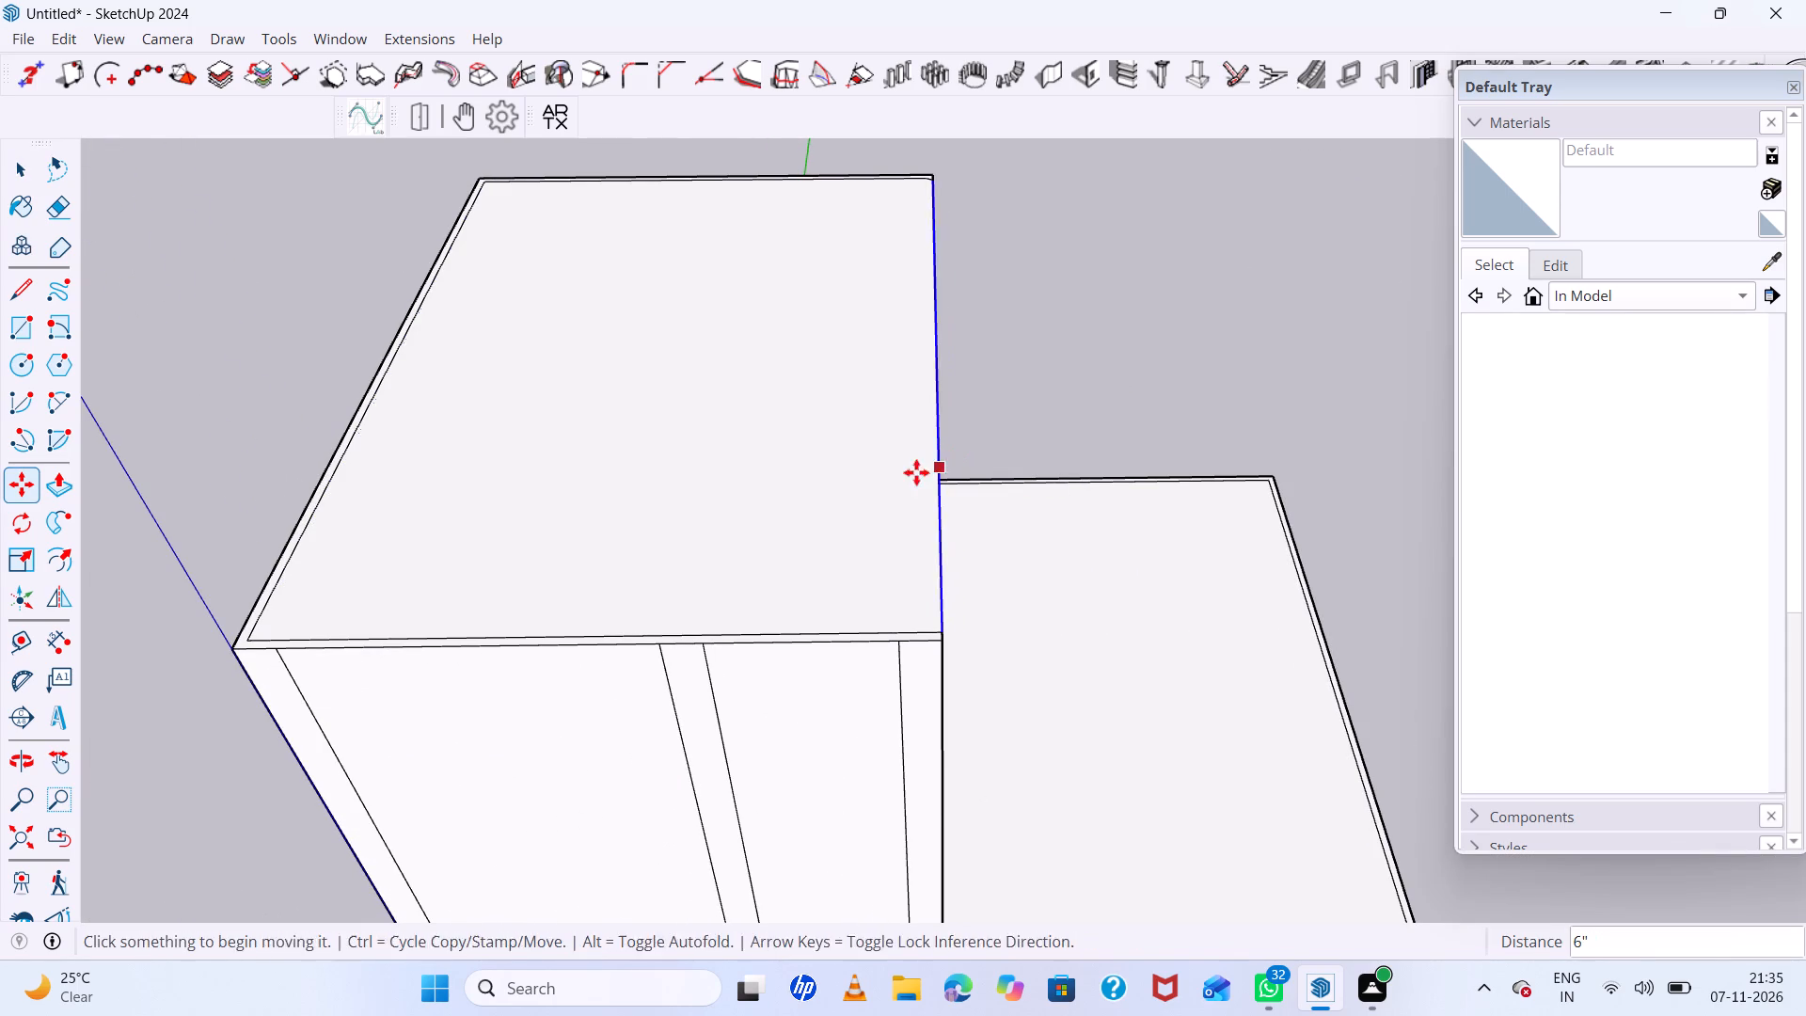
key("space")
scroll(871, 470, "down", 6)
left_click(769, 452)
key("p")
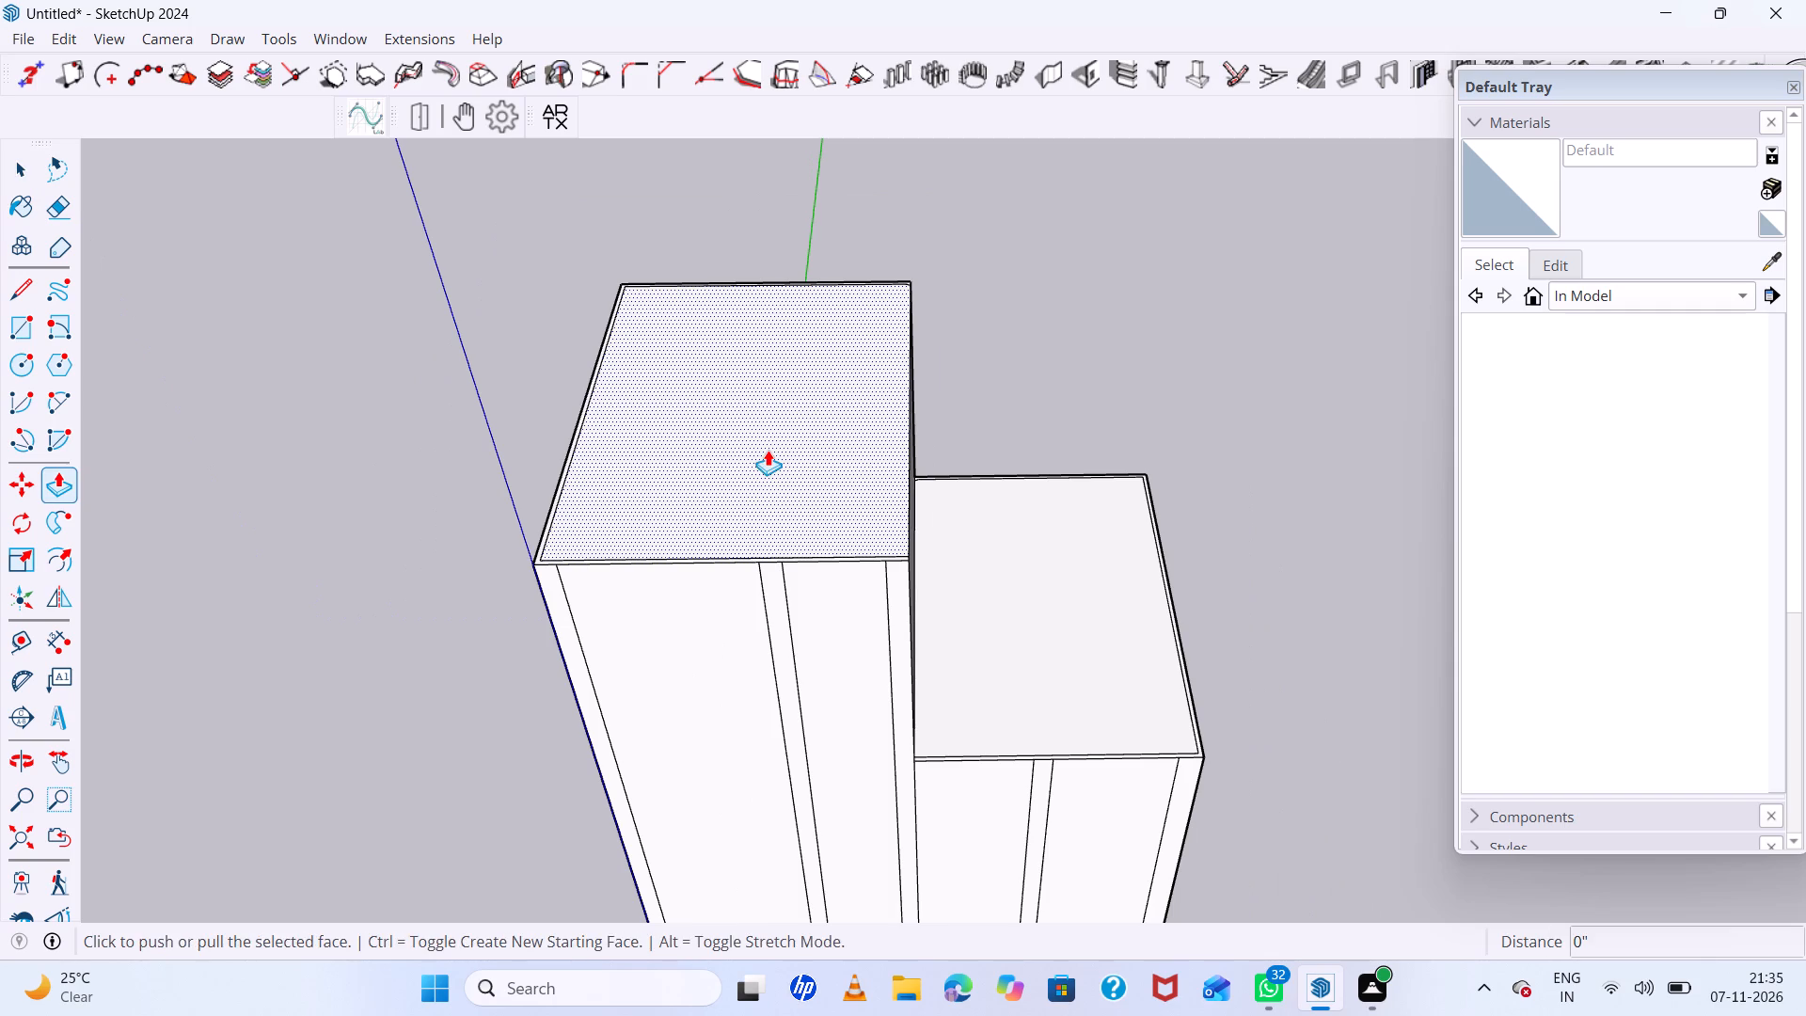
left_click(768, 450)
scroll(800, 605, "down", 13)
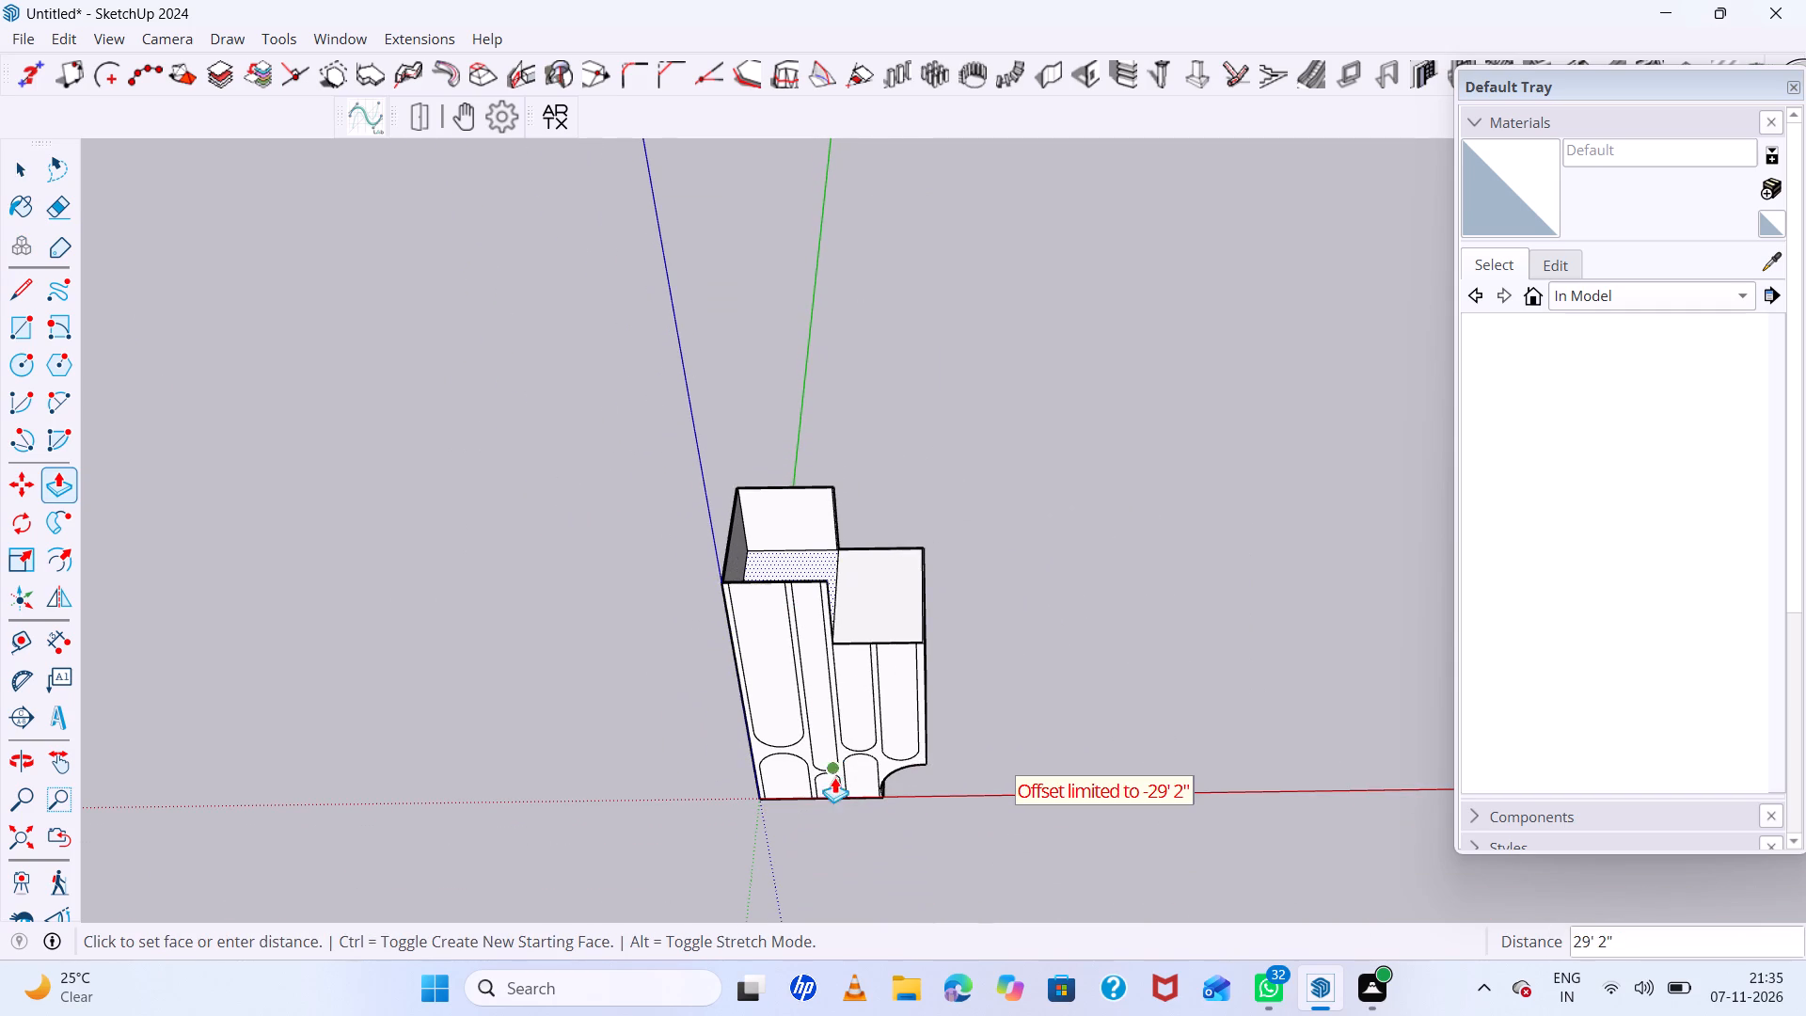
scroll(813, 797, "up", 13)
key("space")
Place a horizontal guide line 5" above the bottom edge of the box's front.
scroll(811, 805, "up", 7)
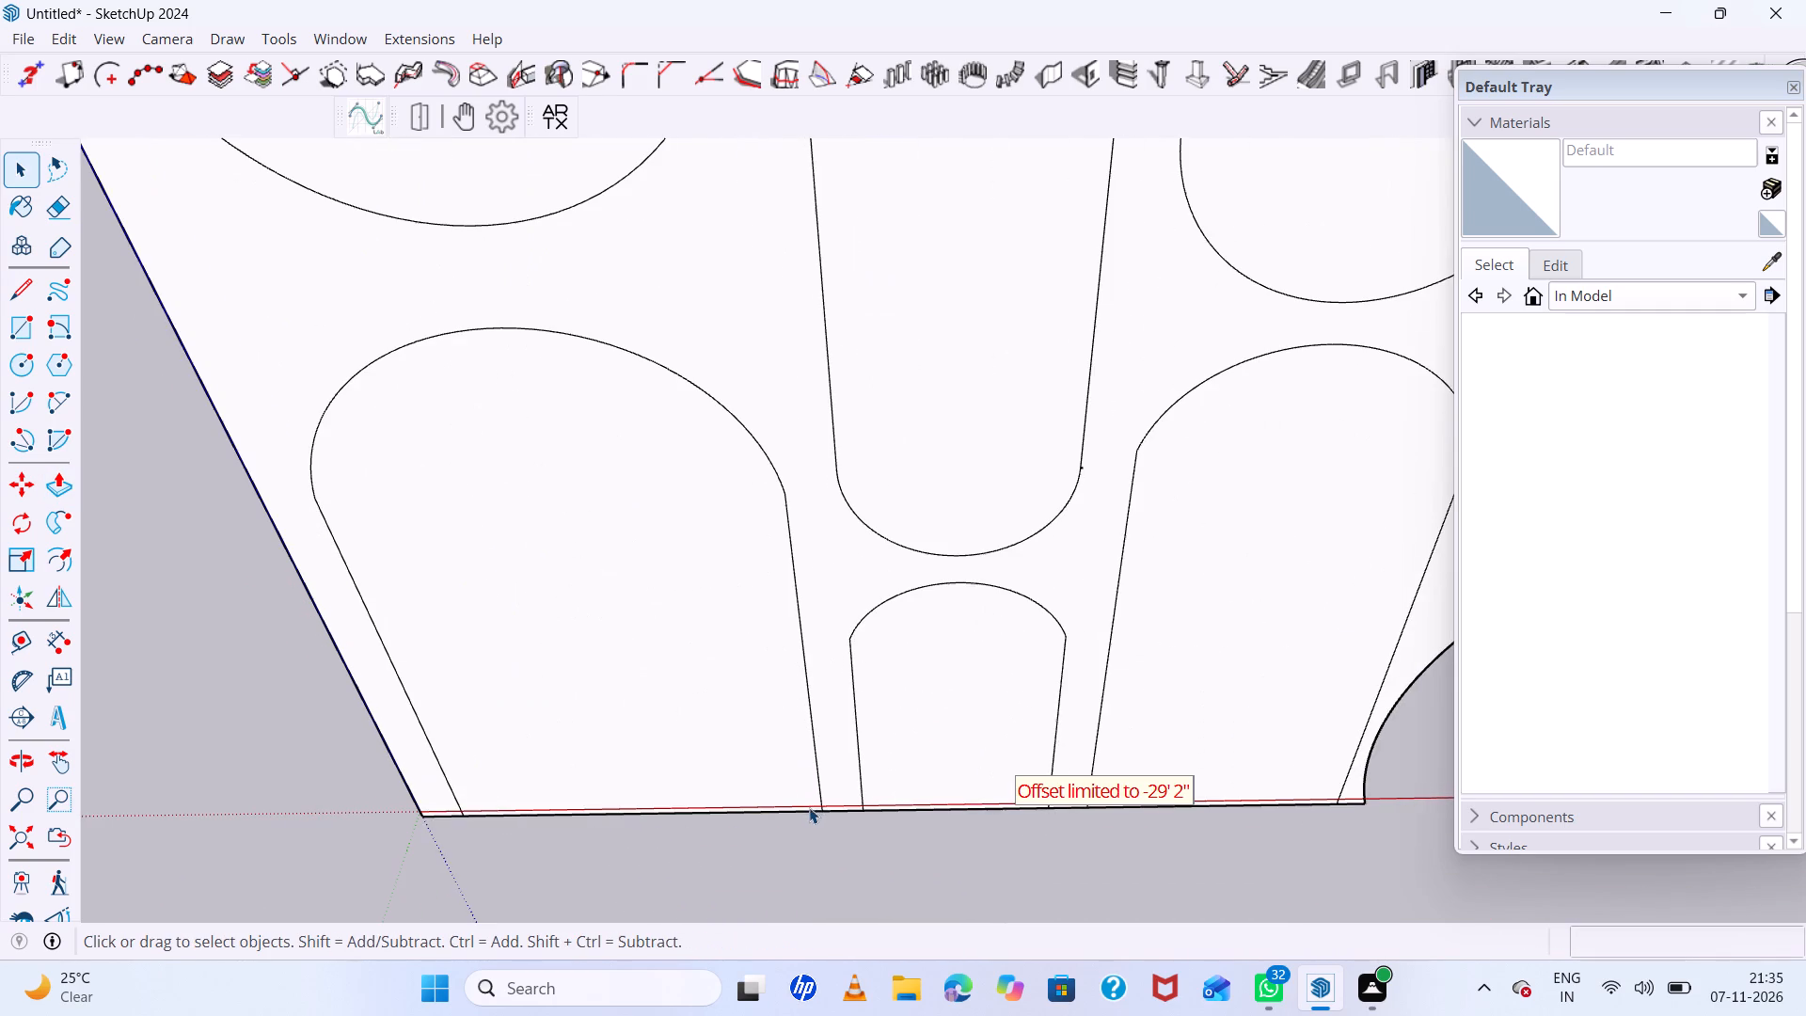
middle_click_drag(838, 684, 843, 514)
key("r")
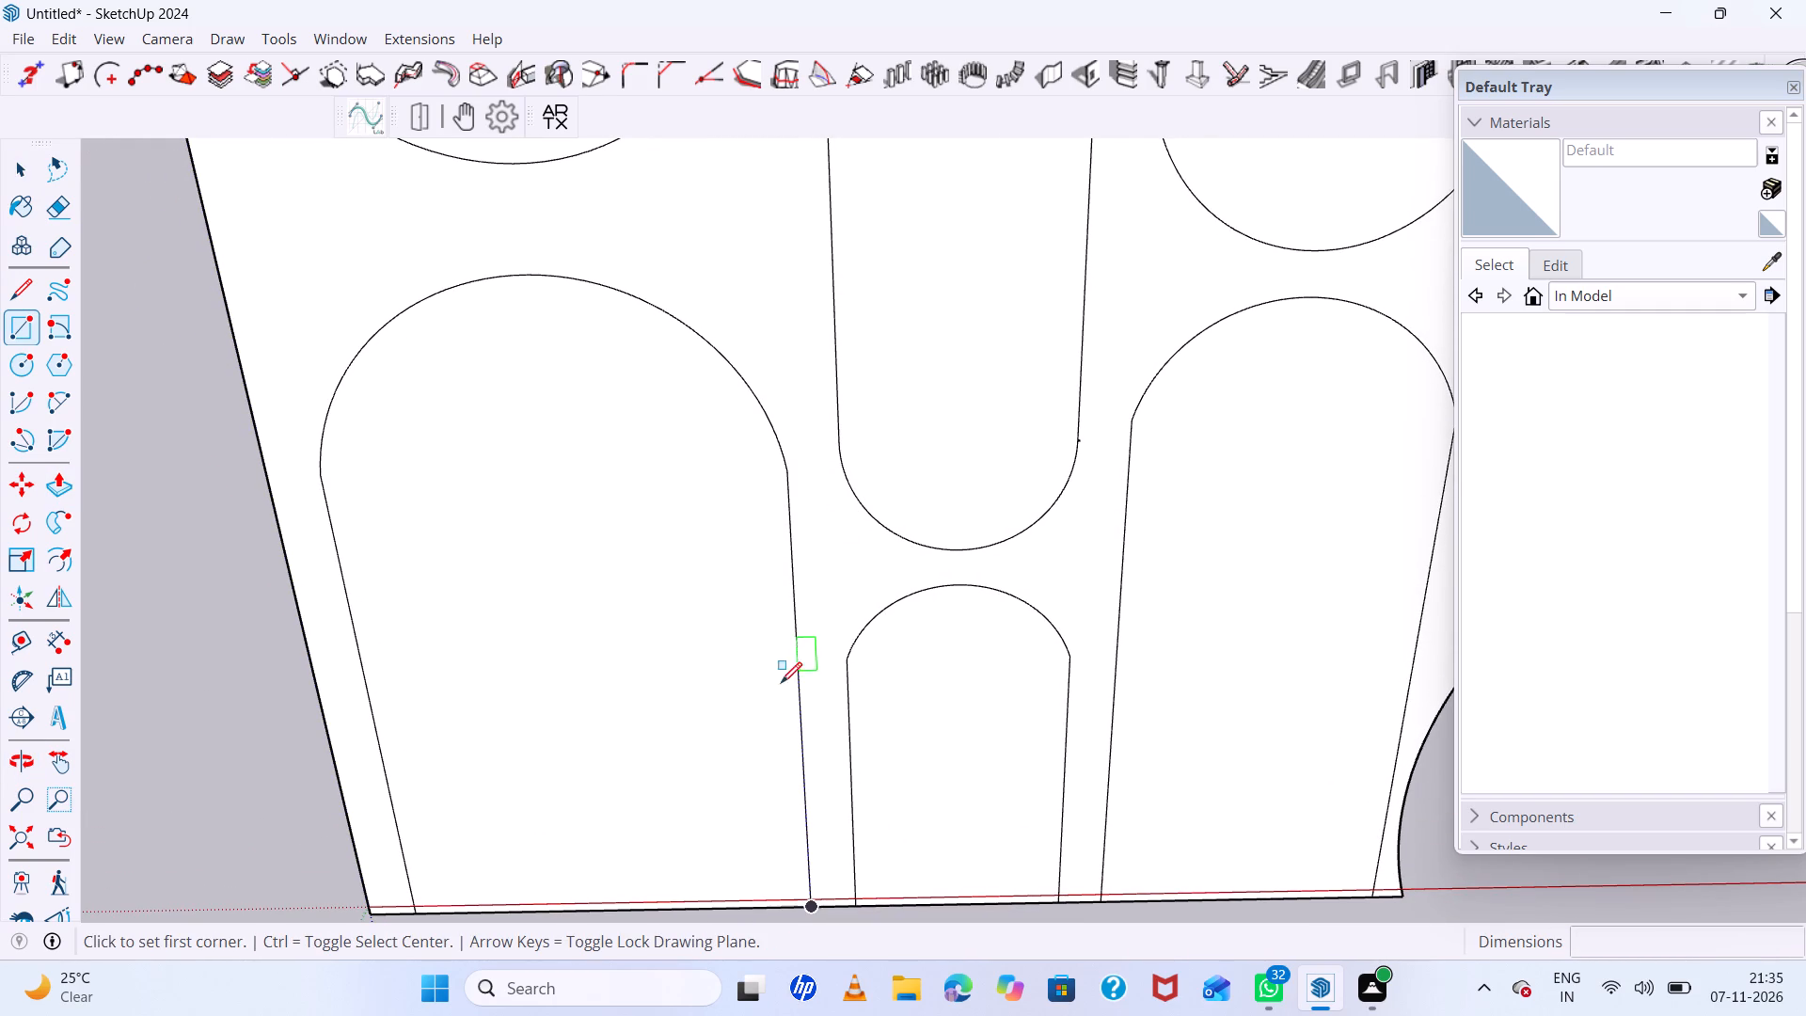
scroll(741, 786, "down", 2)
key("t")
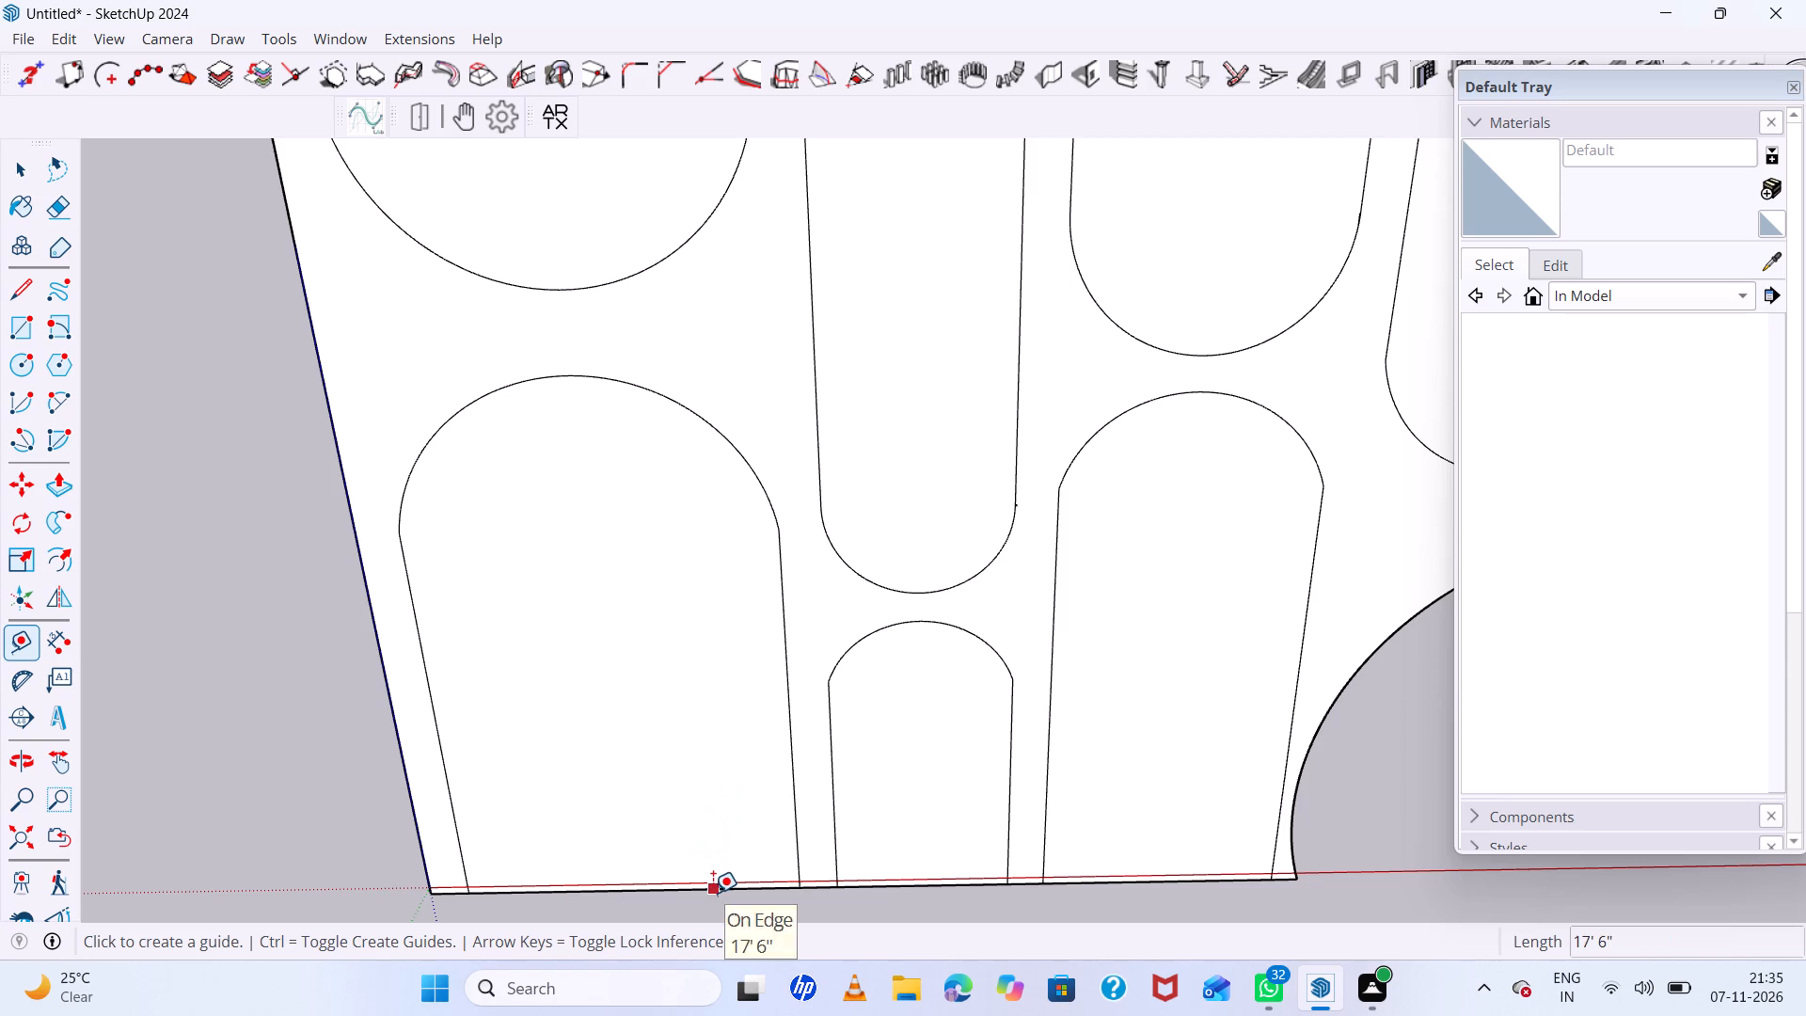
left_click(713, 888)
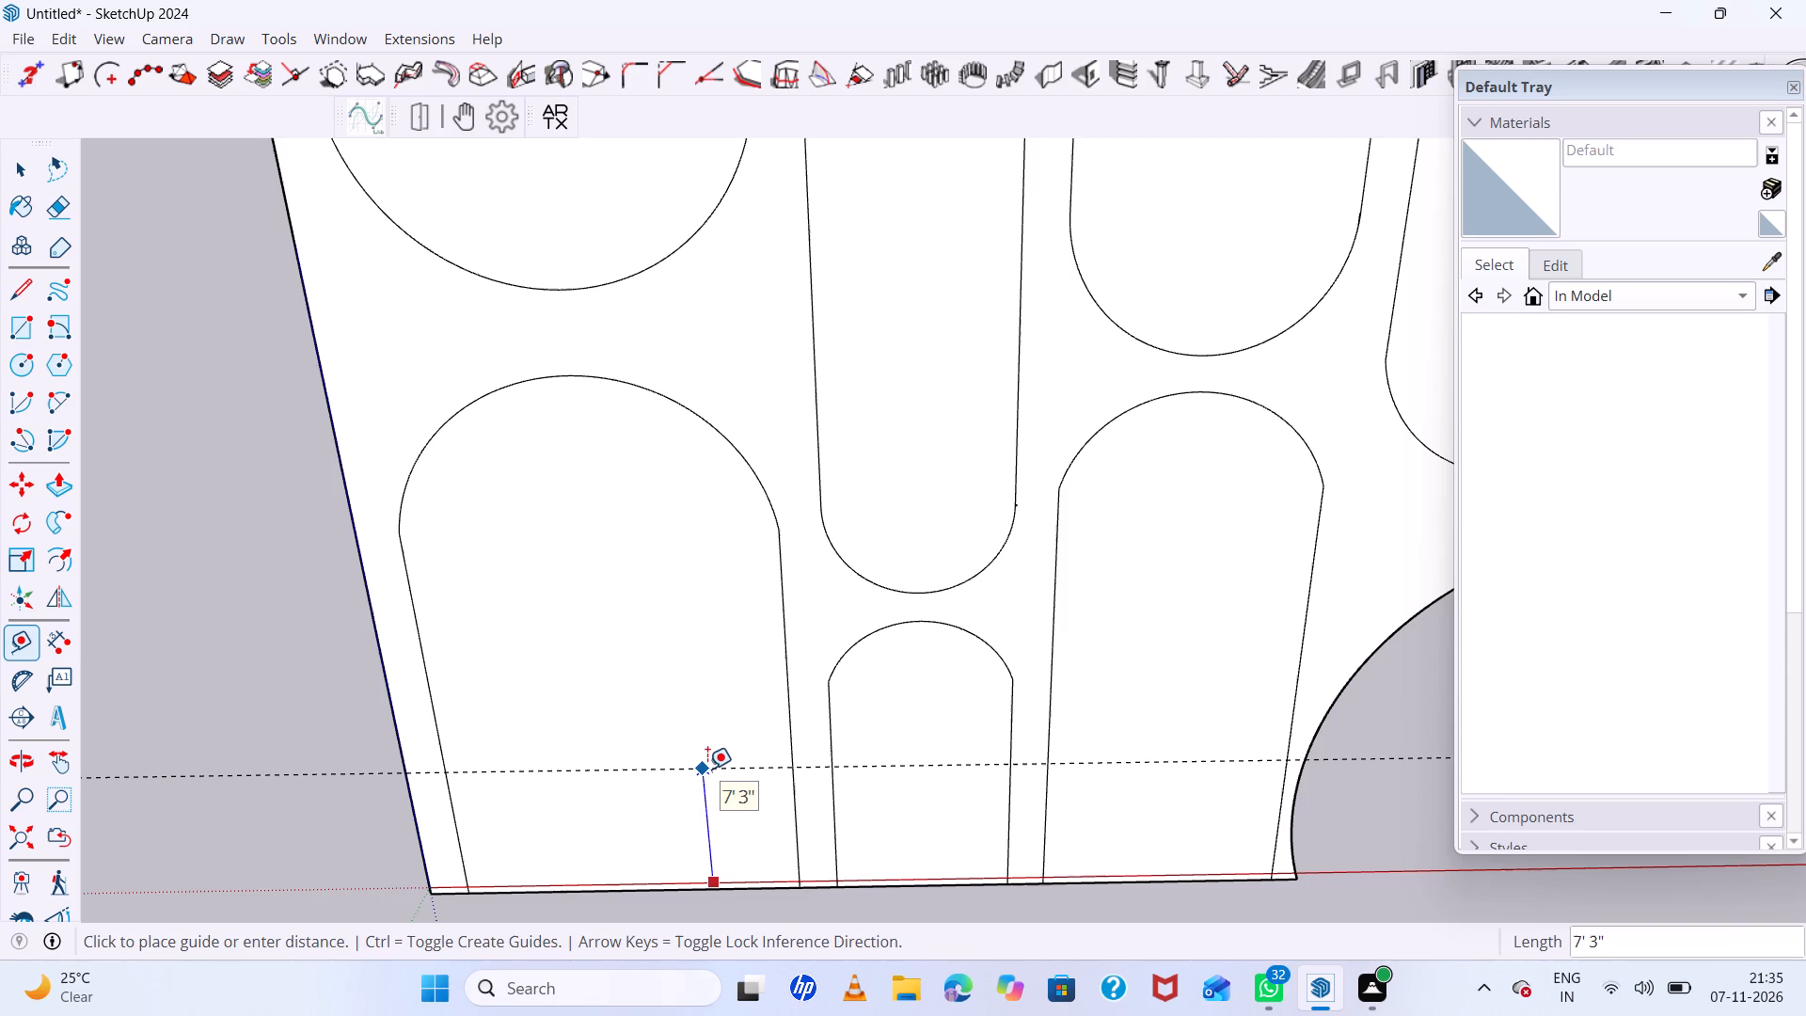
key("5")
key("Return")
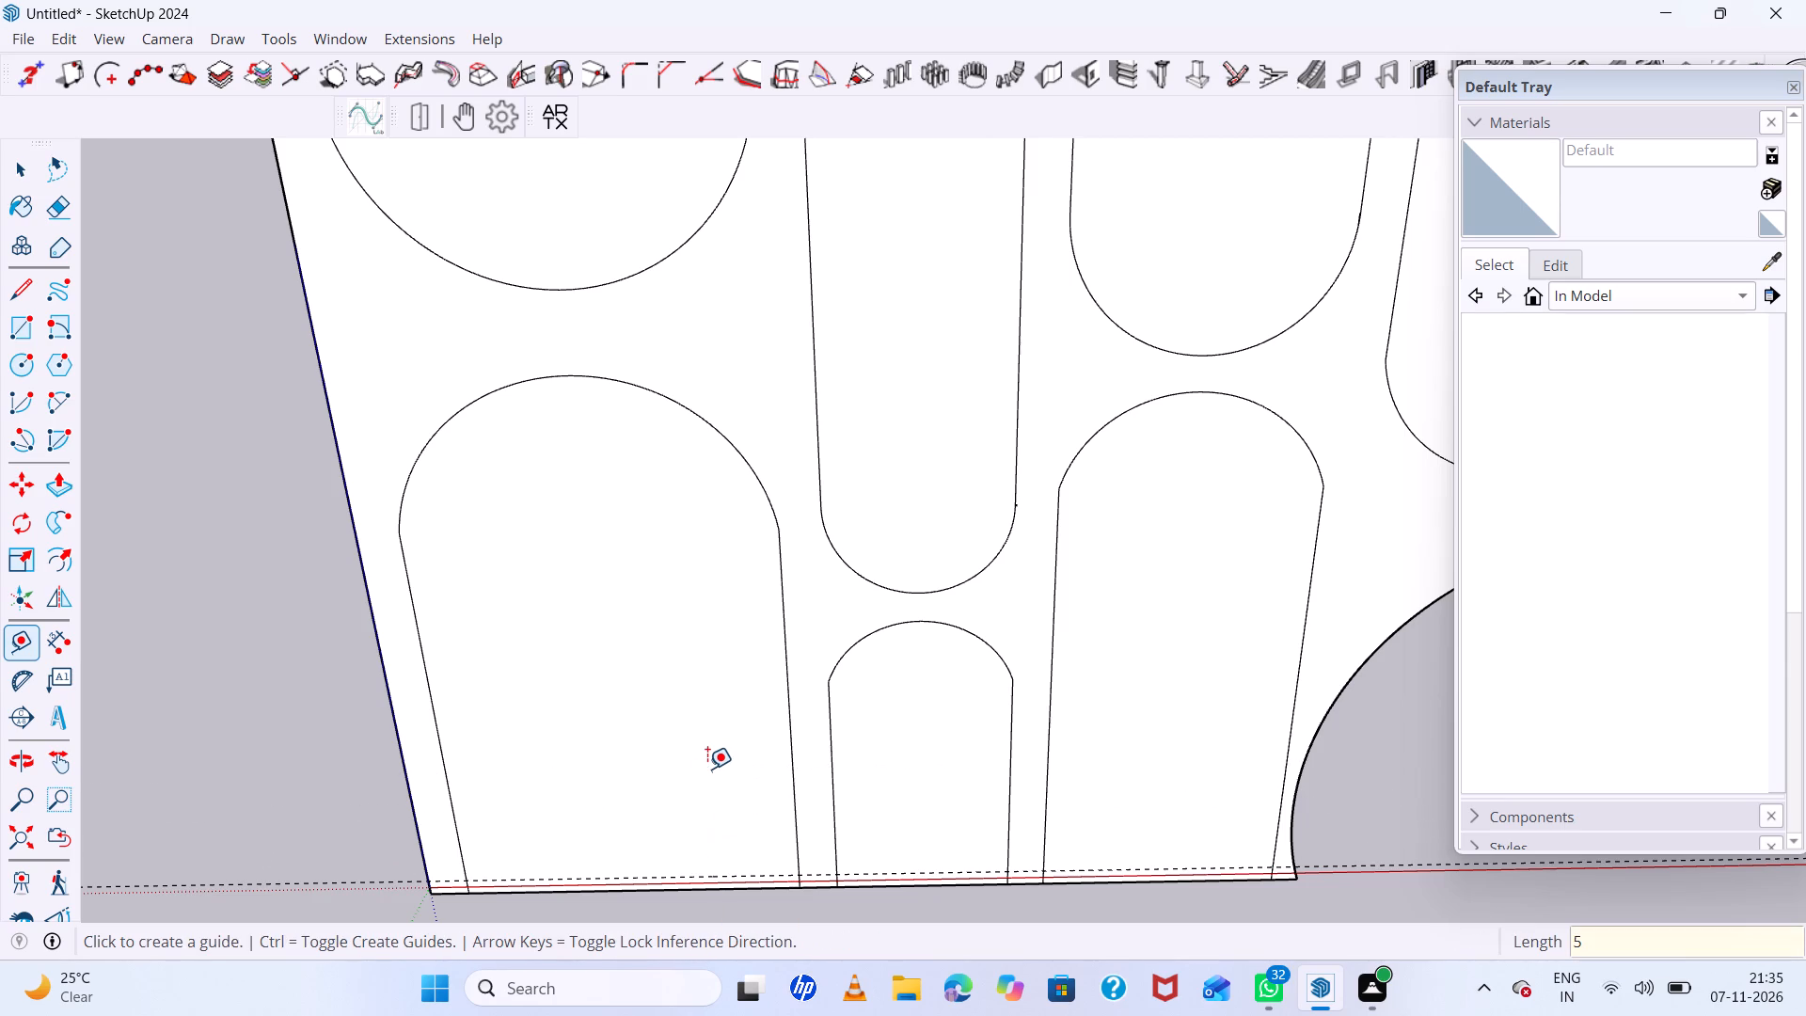
Push the taller block's inner top face down 29' 2" to hollow its upper part.
scroll(726, 825, "down", 16)
middle_click_drag(757, 636, 774, 733)
key("space")
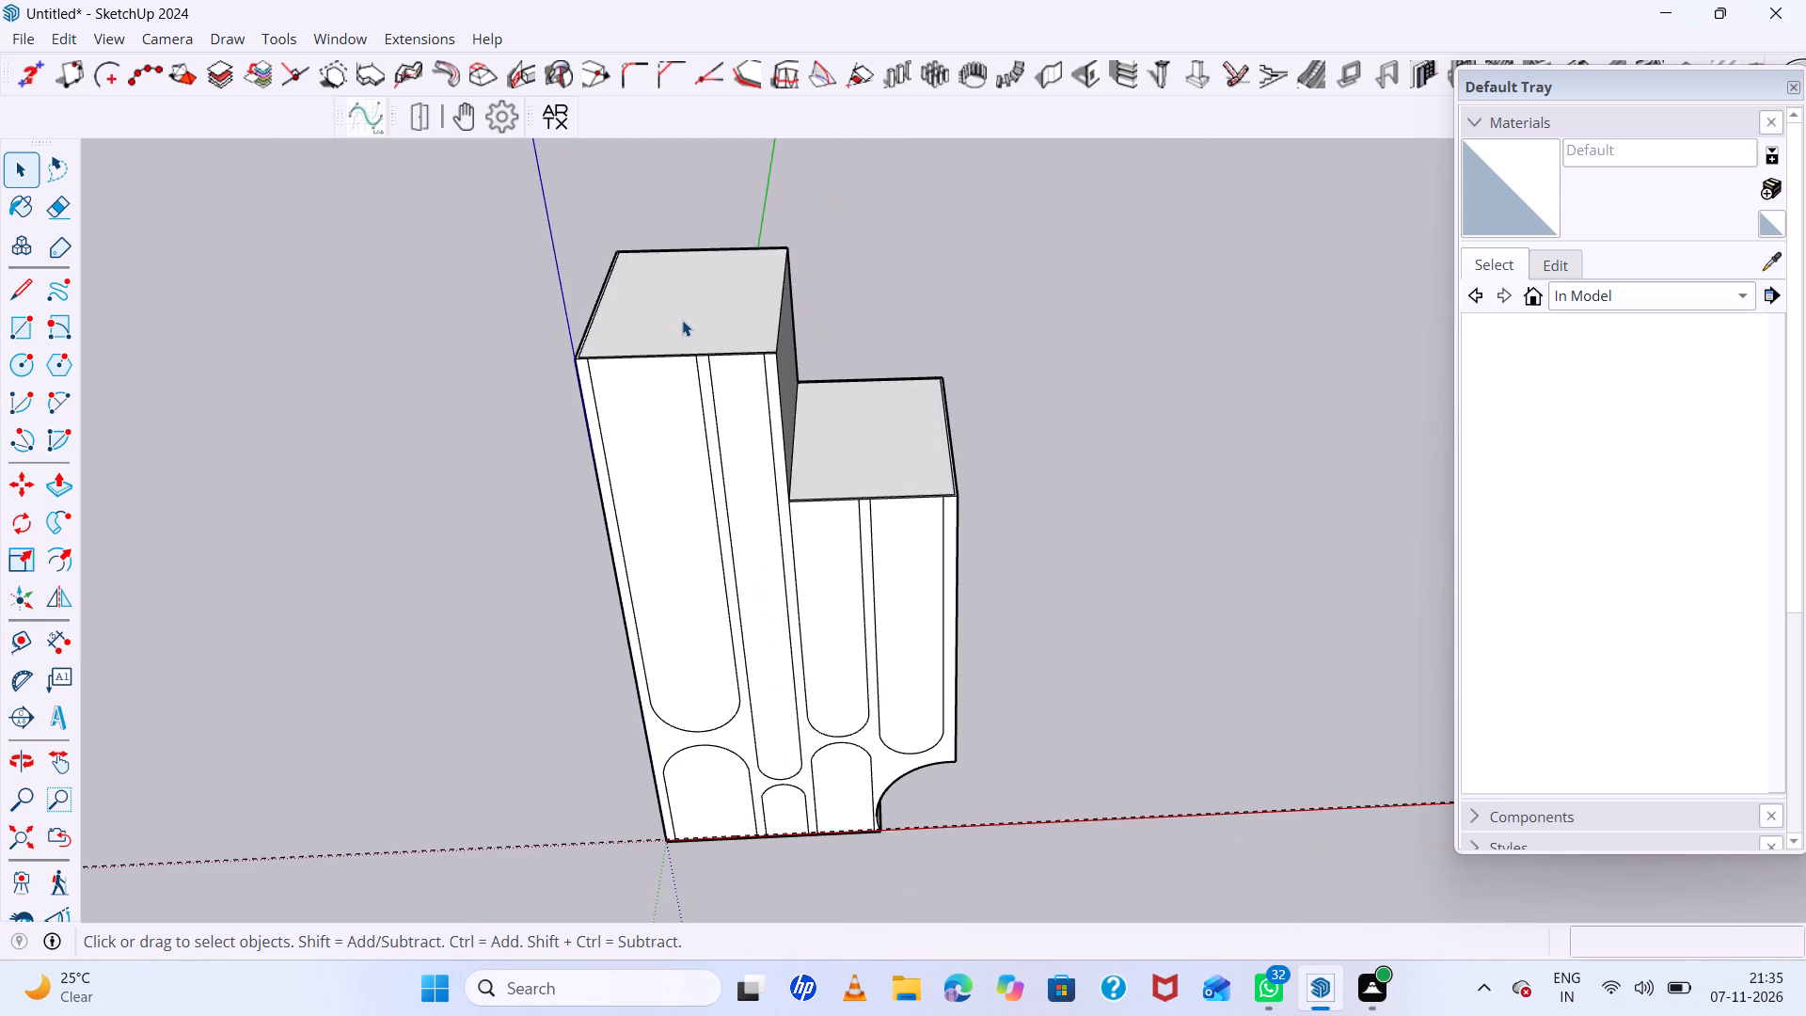
left_click(681, 321)
key("p")
left_click(682, 320)
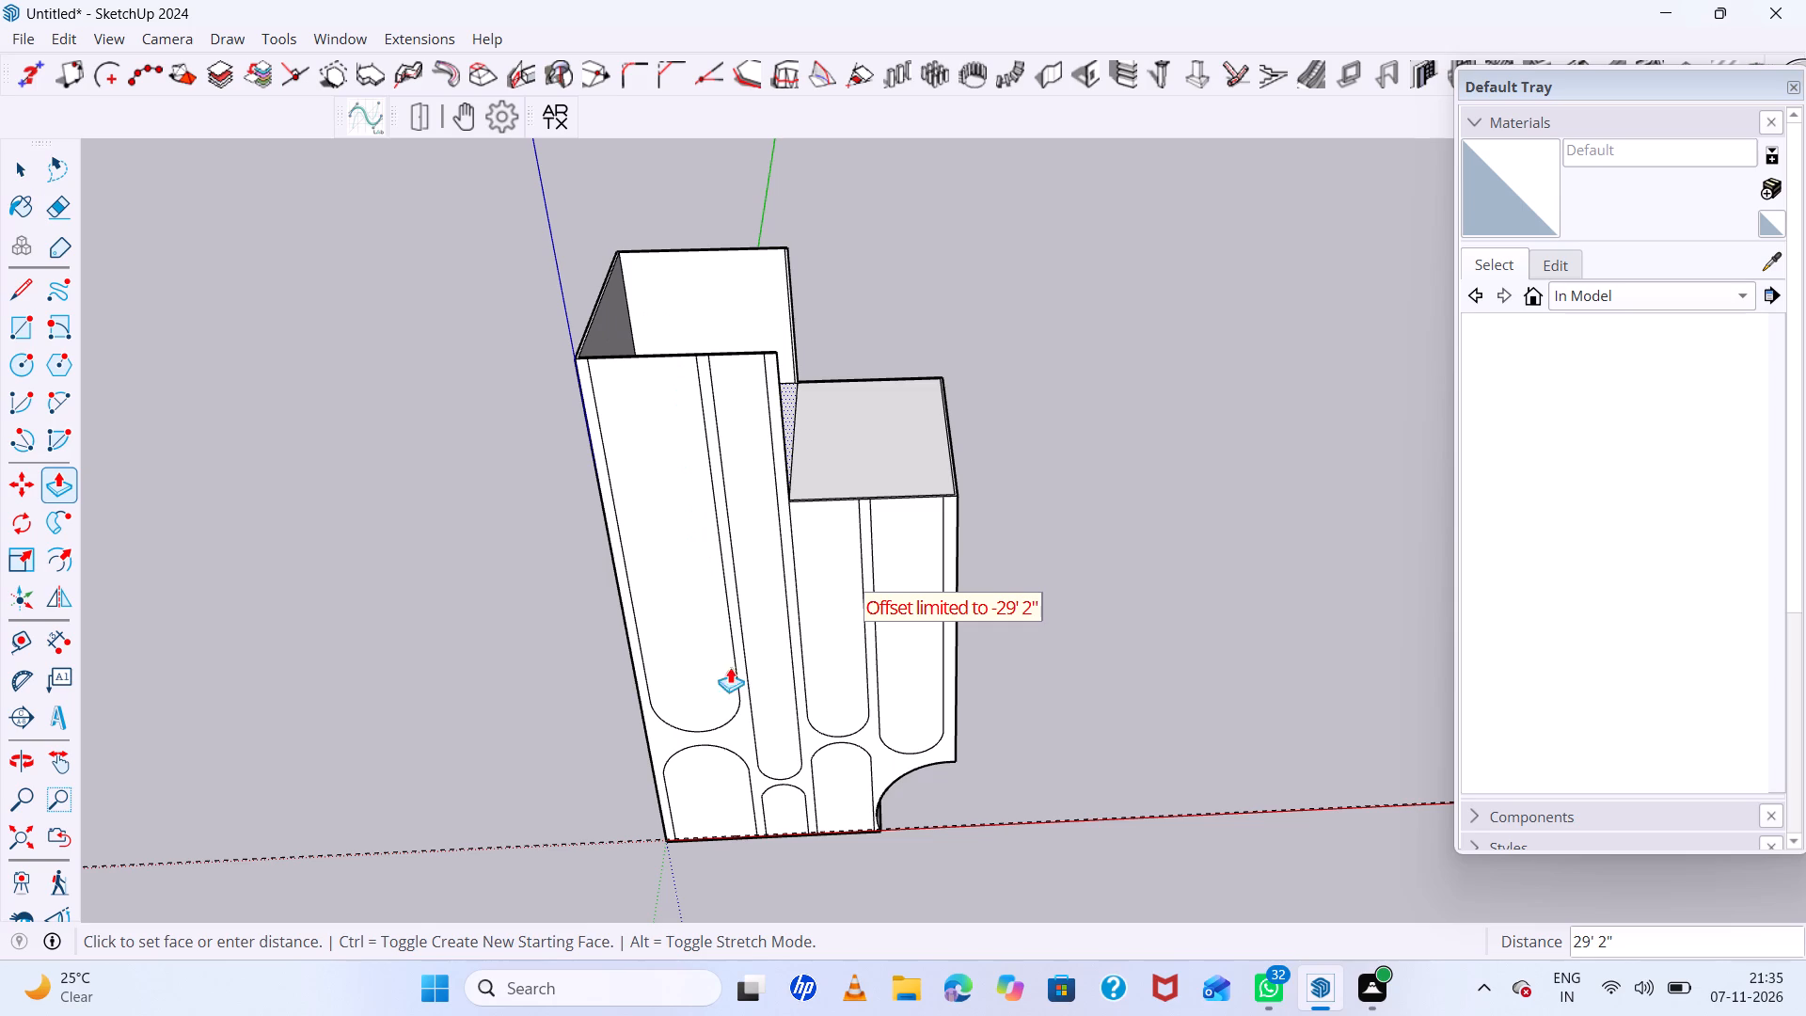
scroll(749, 841, "up", 20)
scroll(749, 841, "up", 3)
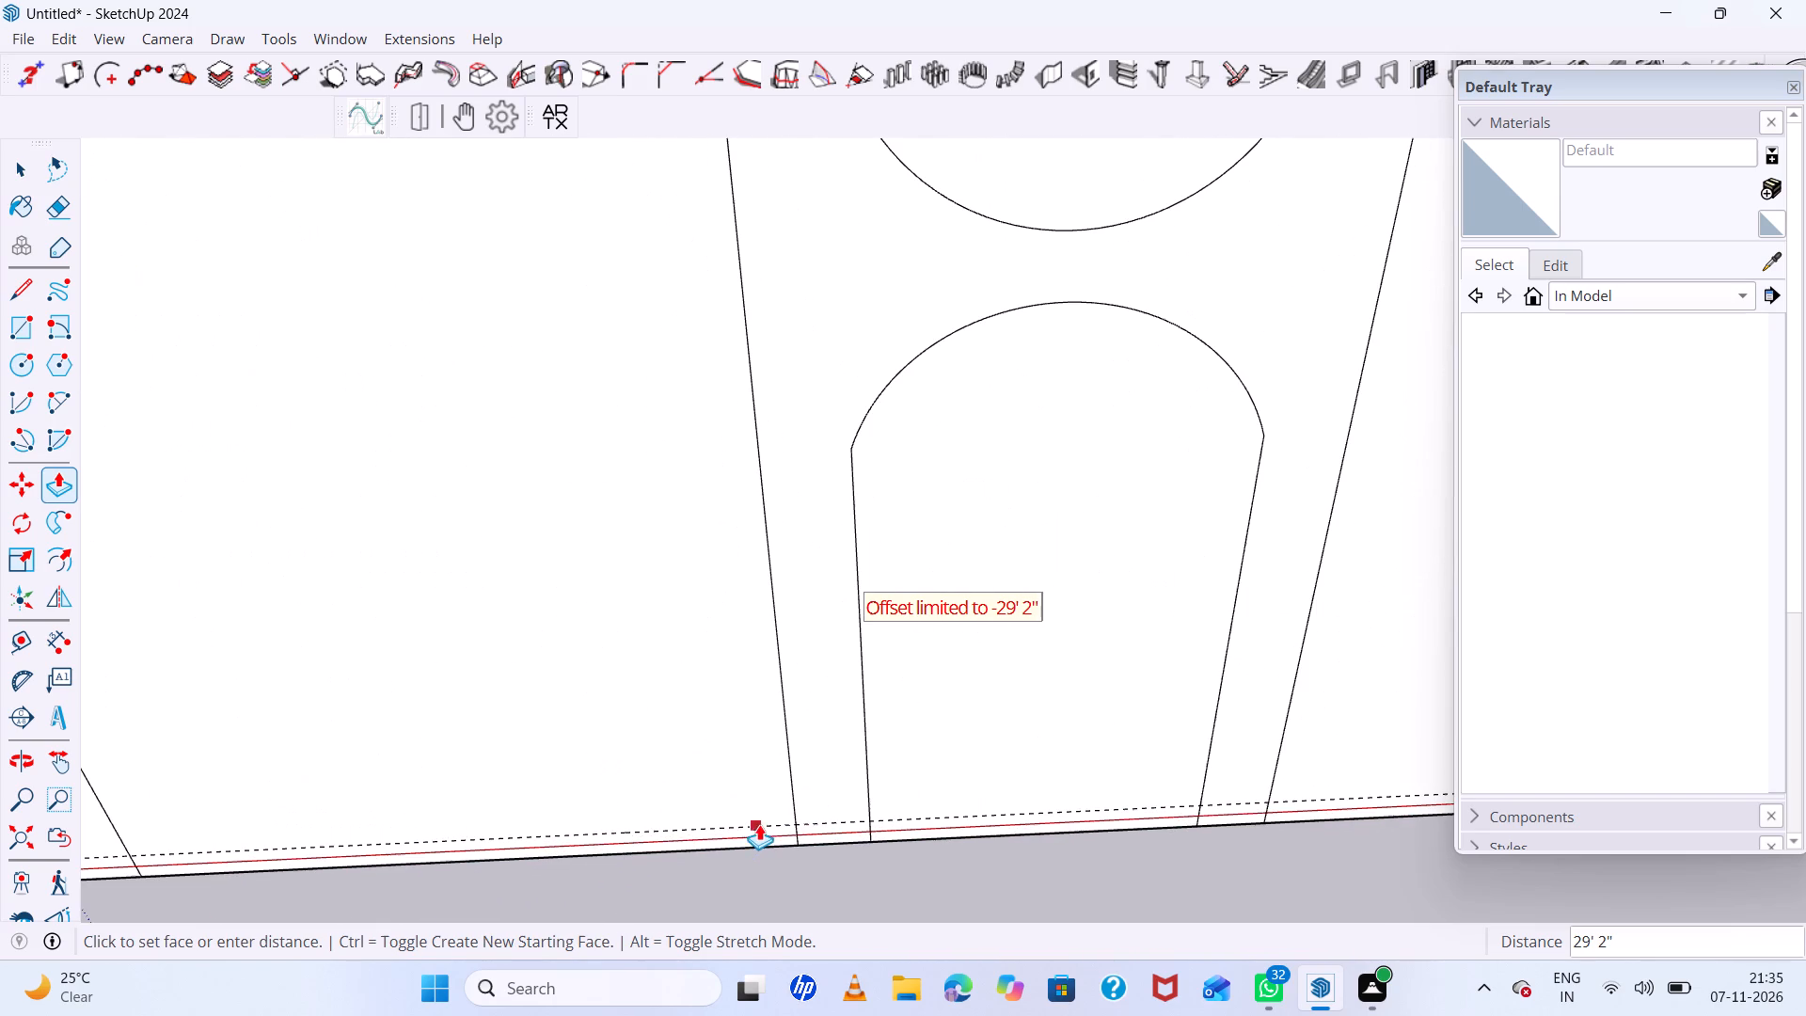
left_click(764, 824)
scroll(543, 810, "down", 20)
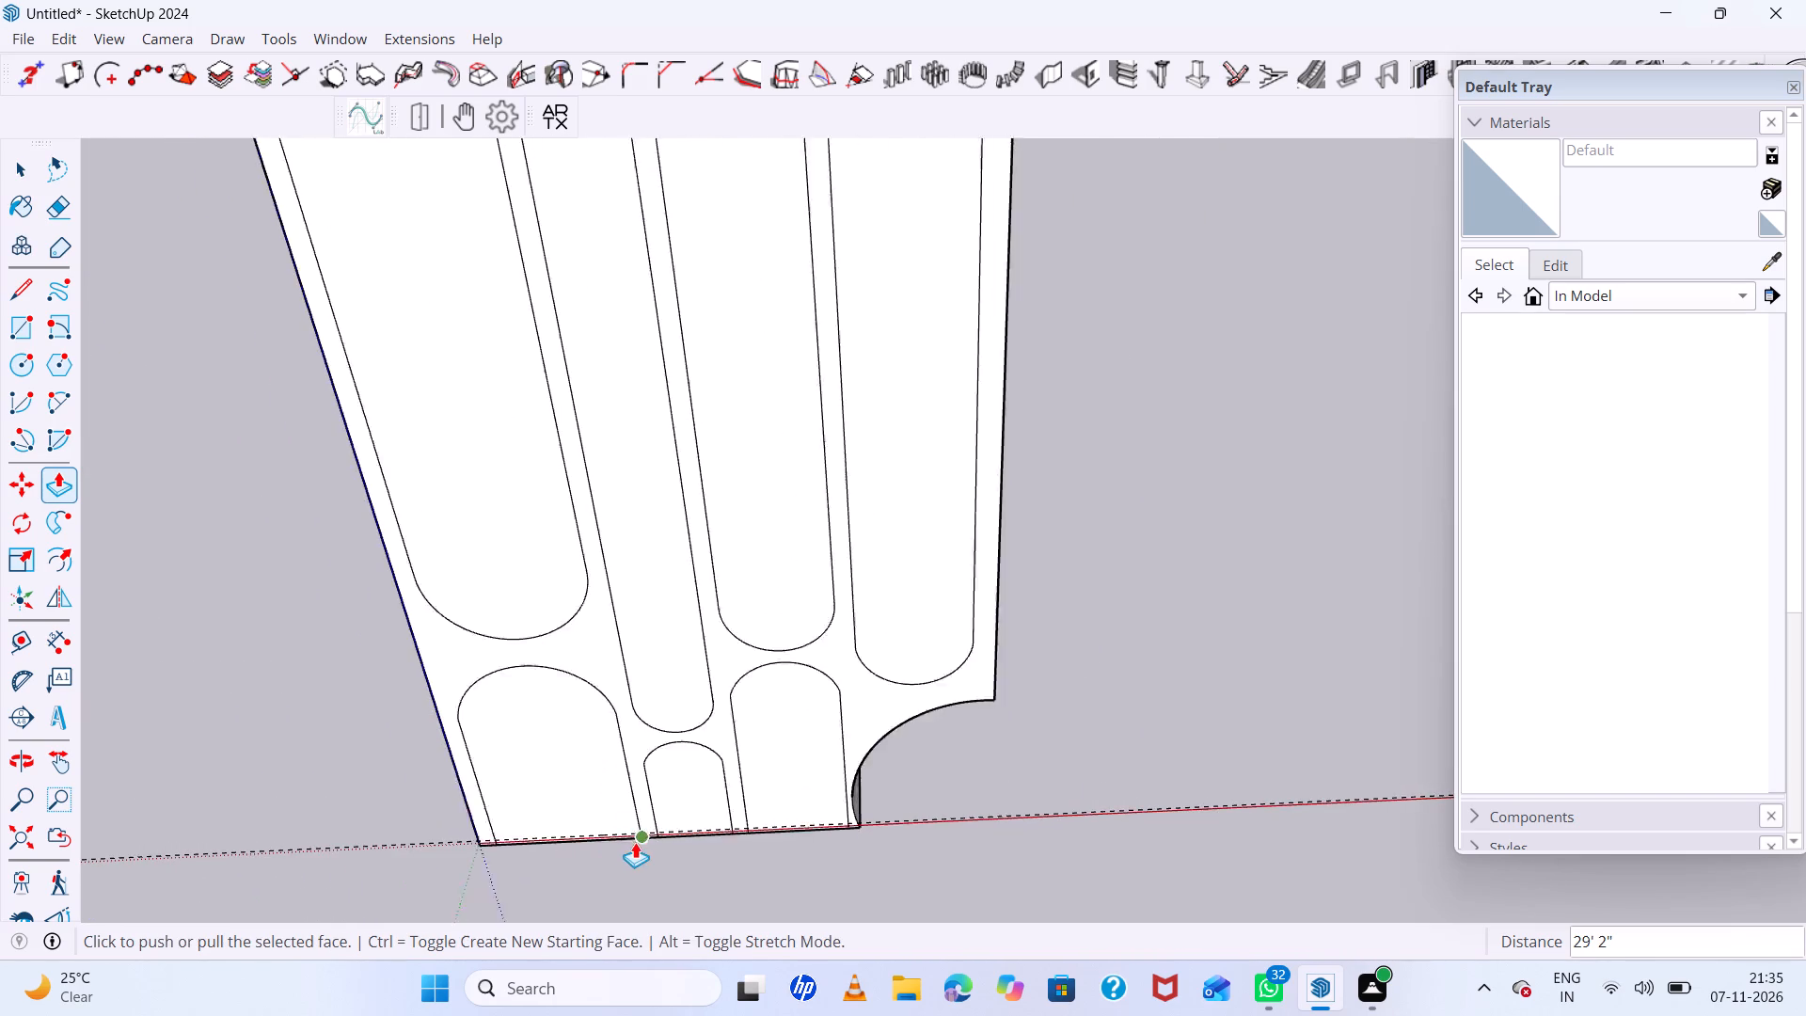
scroll(635, 842, "down", 11)
key("space")
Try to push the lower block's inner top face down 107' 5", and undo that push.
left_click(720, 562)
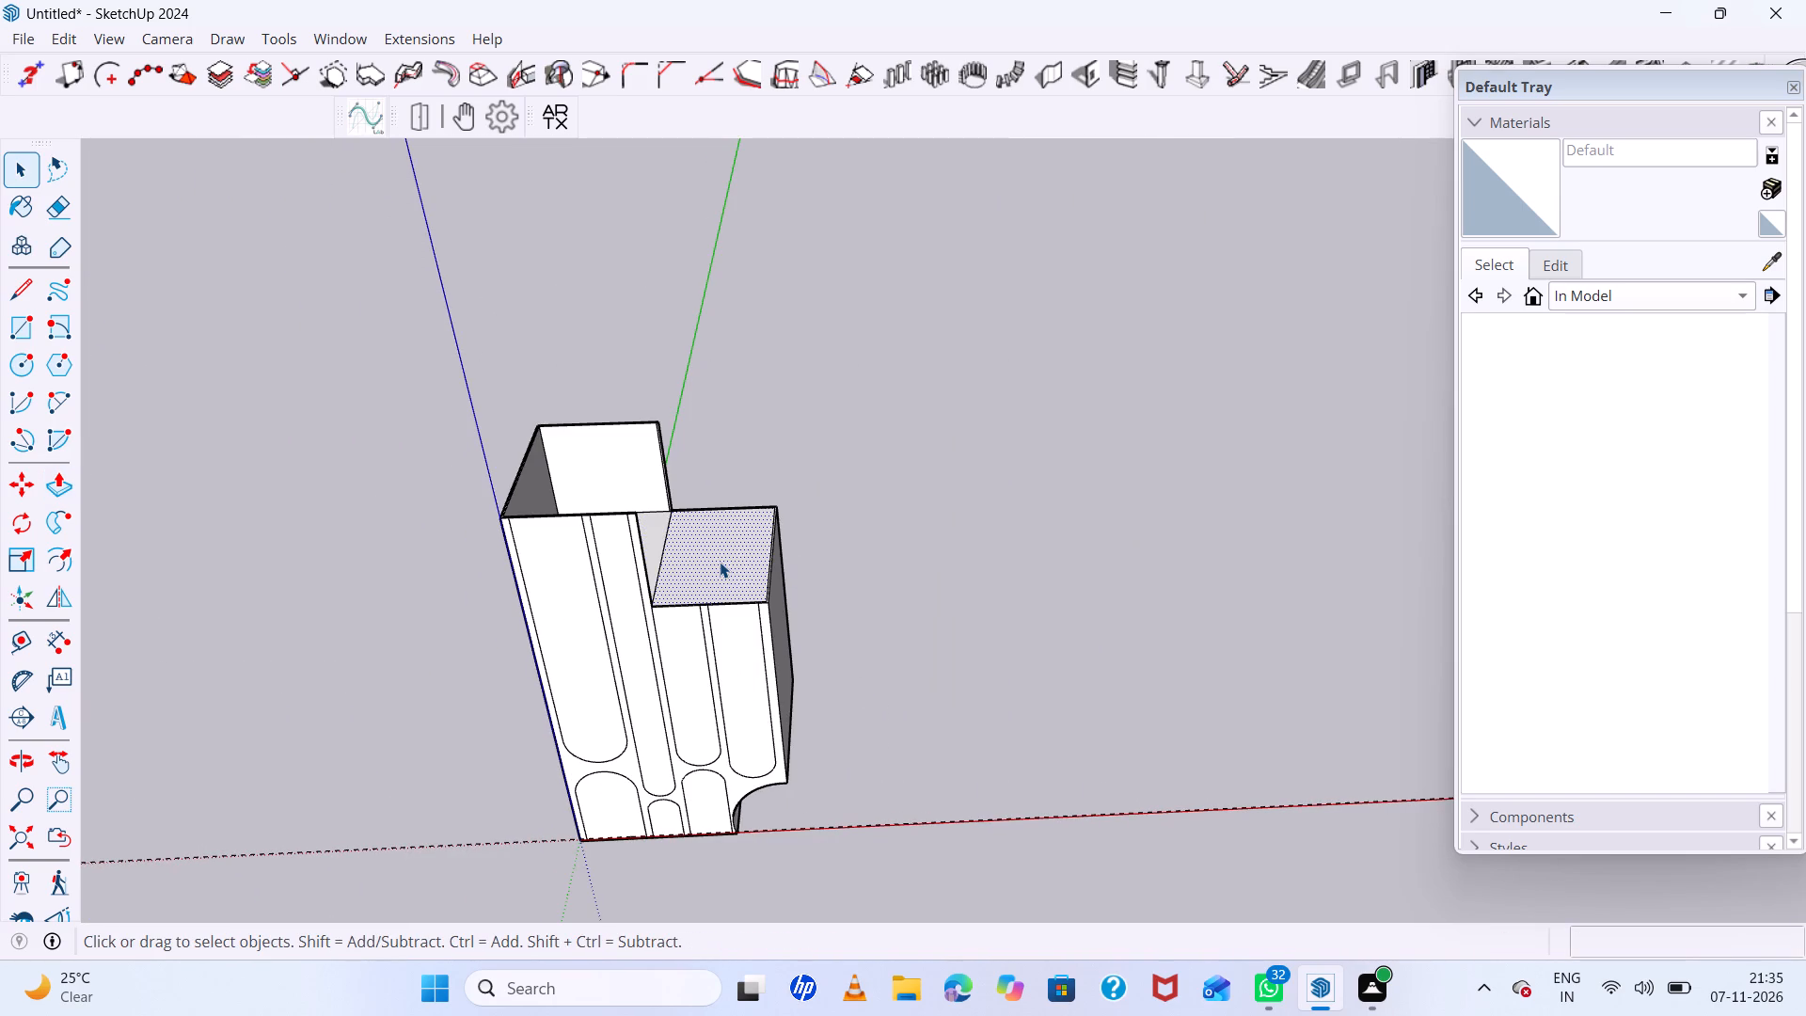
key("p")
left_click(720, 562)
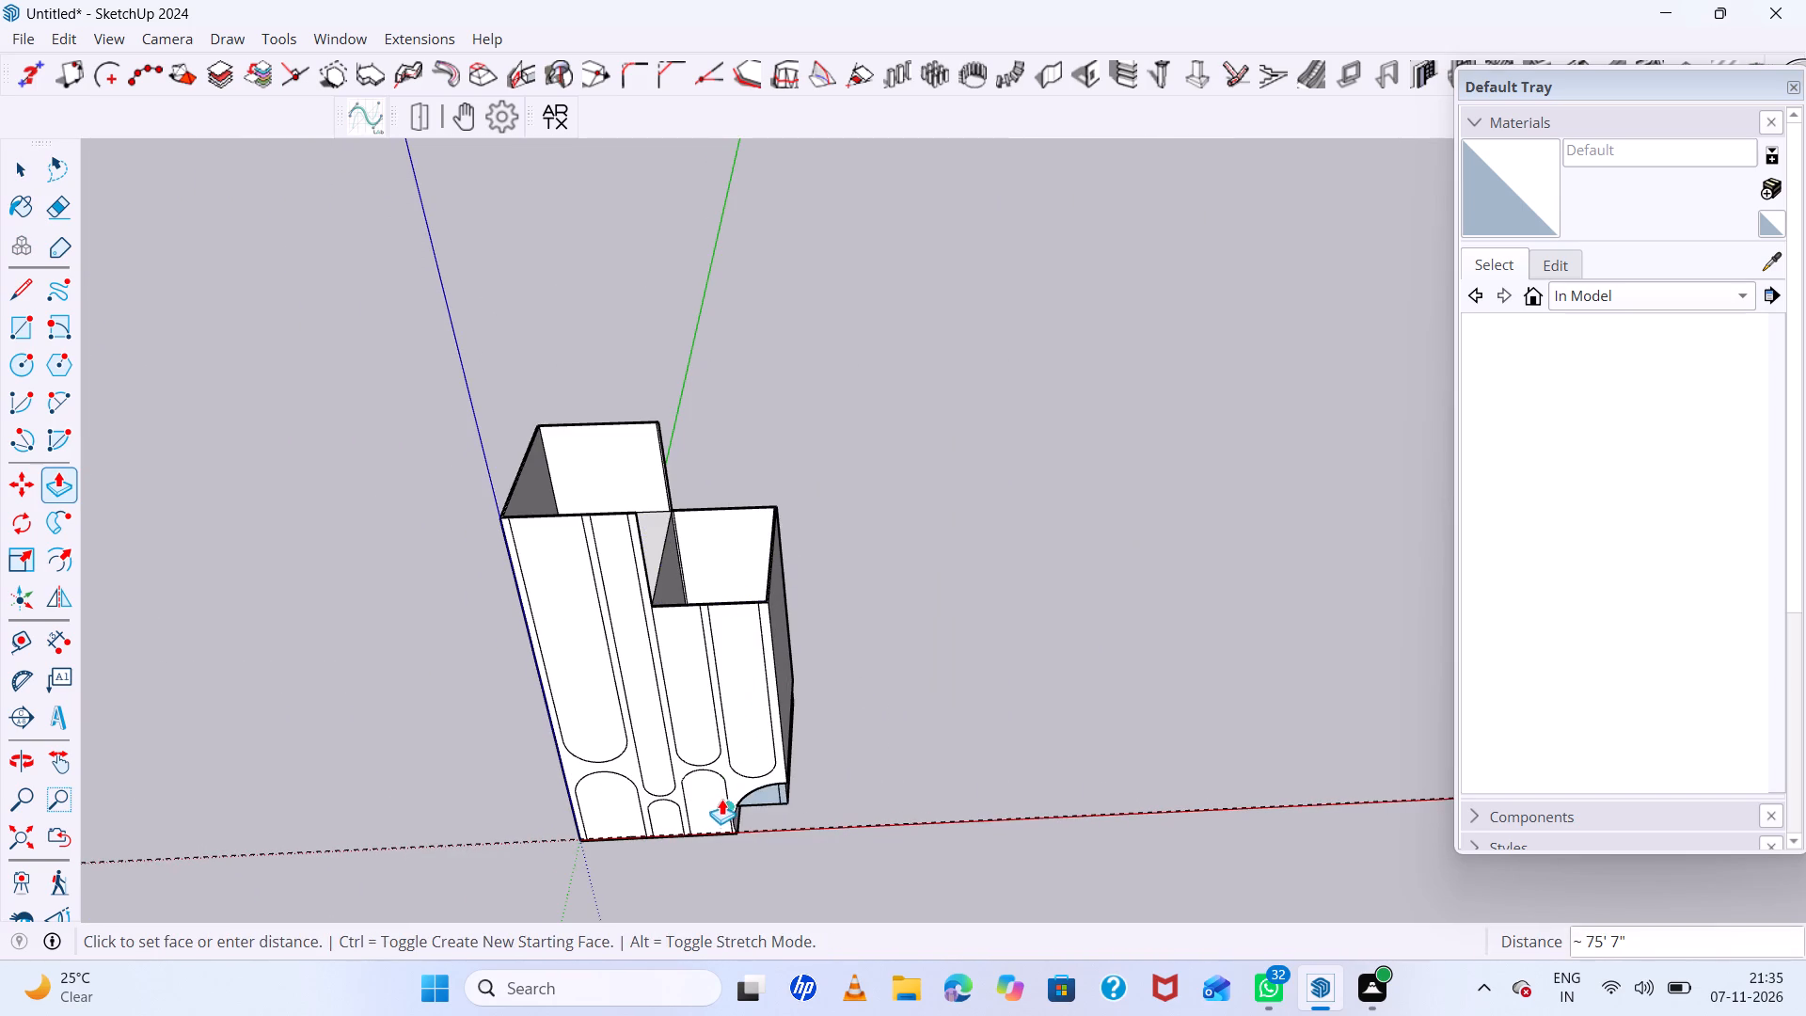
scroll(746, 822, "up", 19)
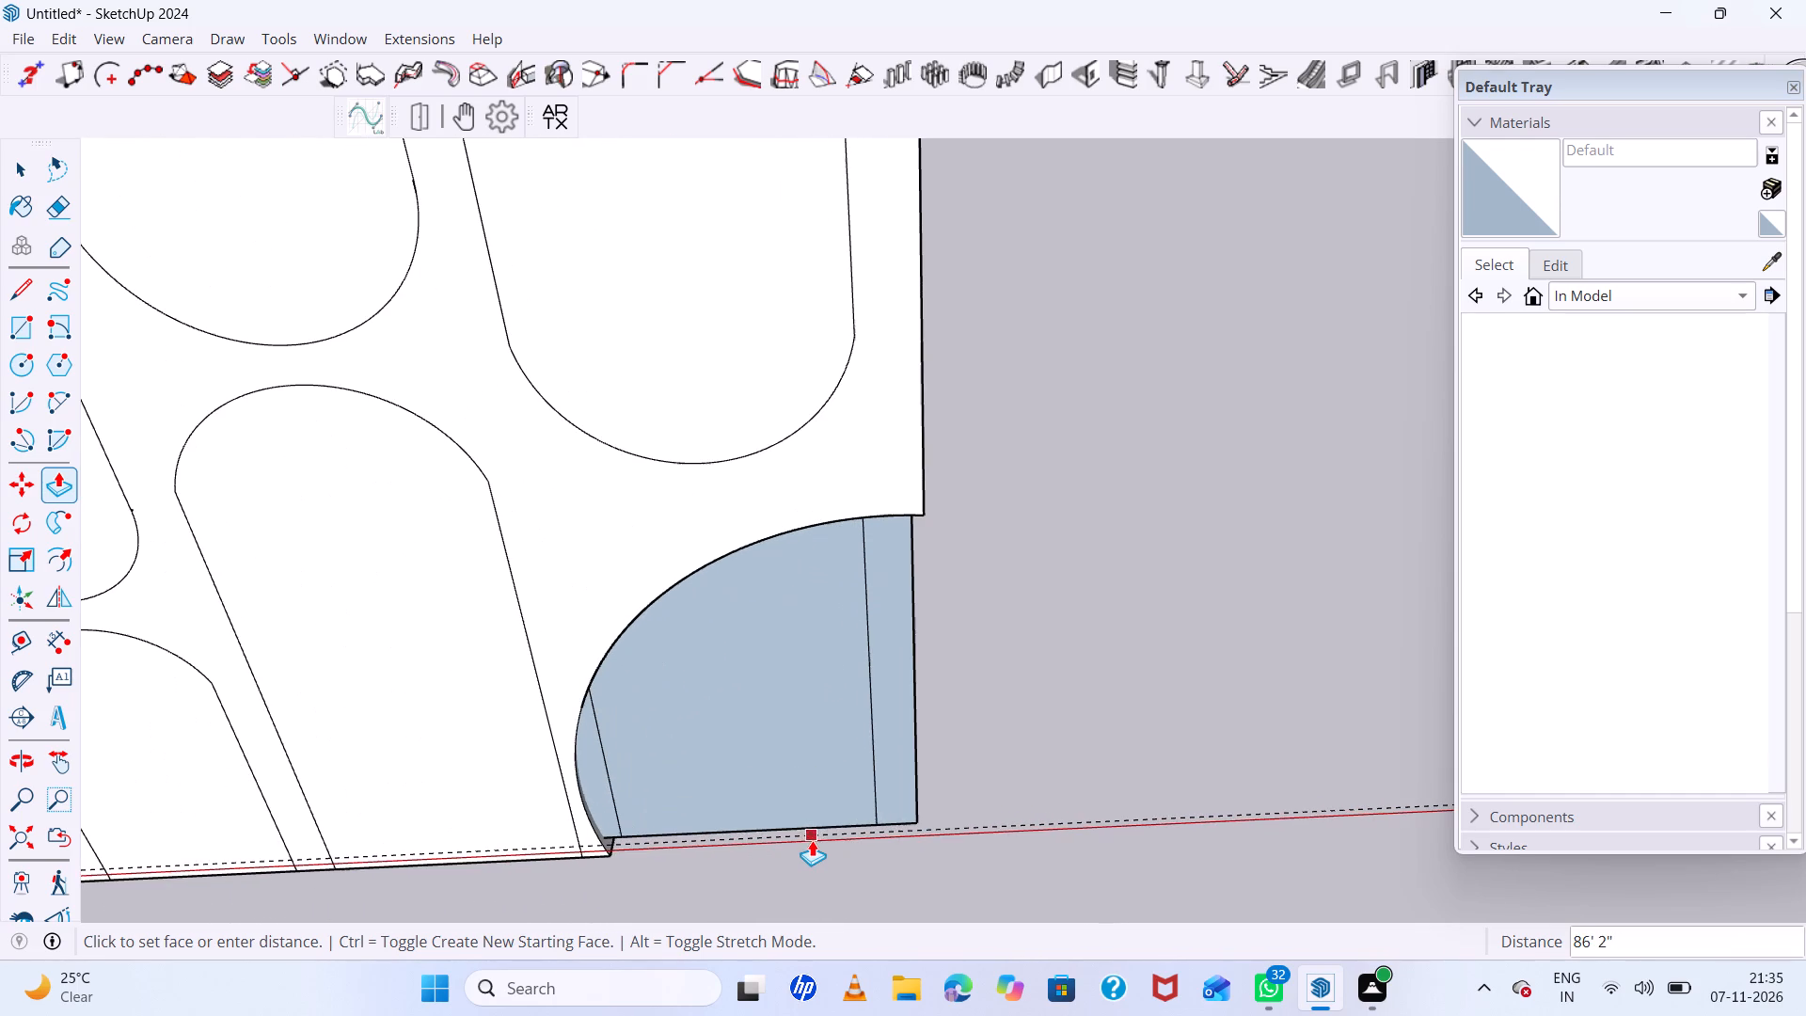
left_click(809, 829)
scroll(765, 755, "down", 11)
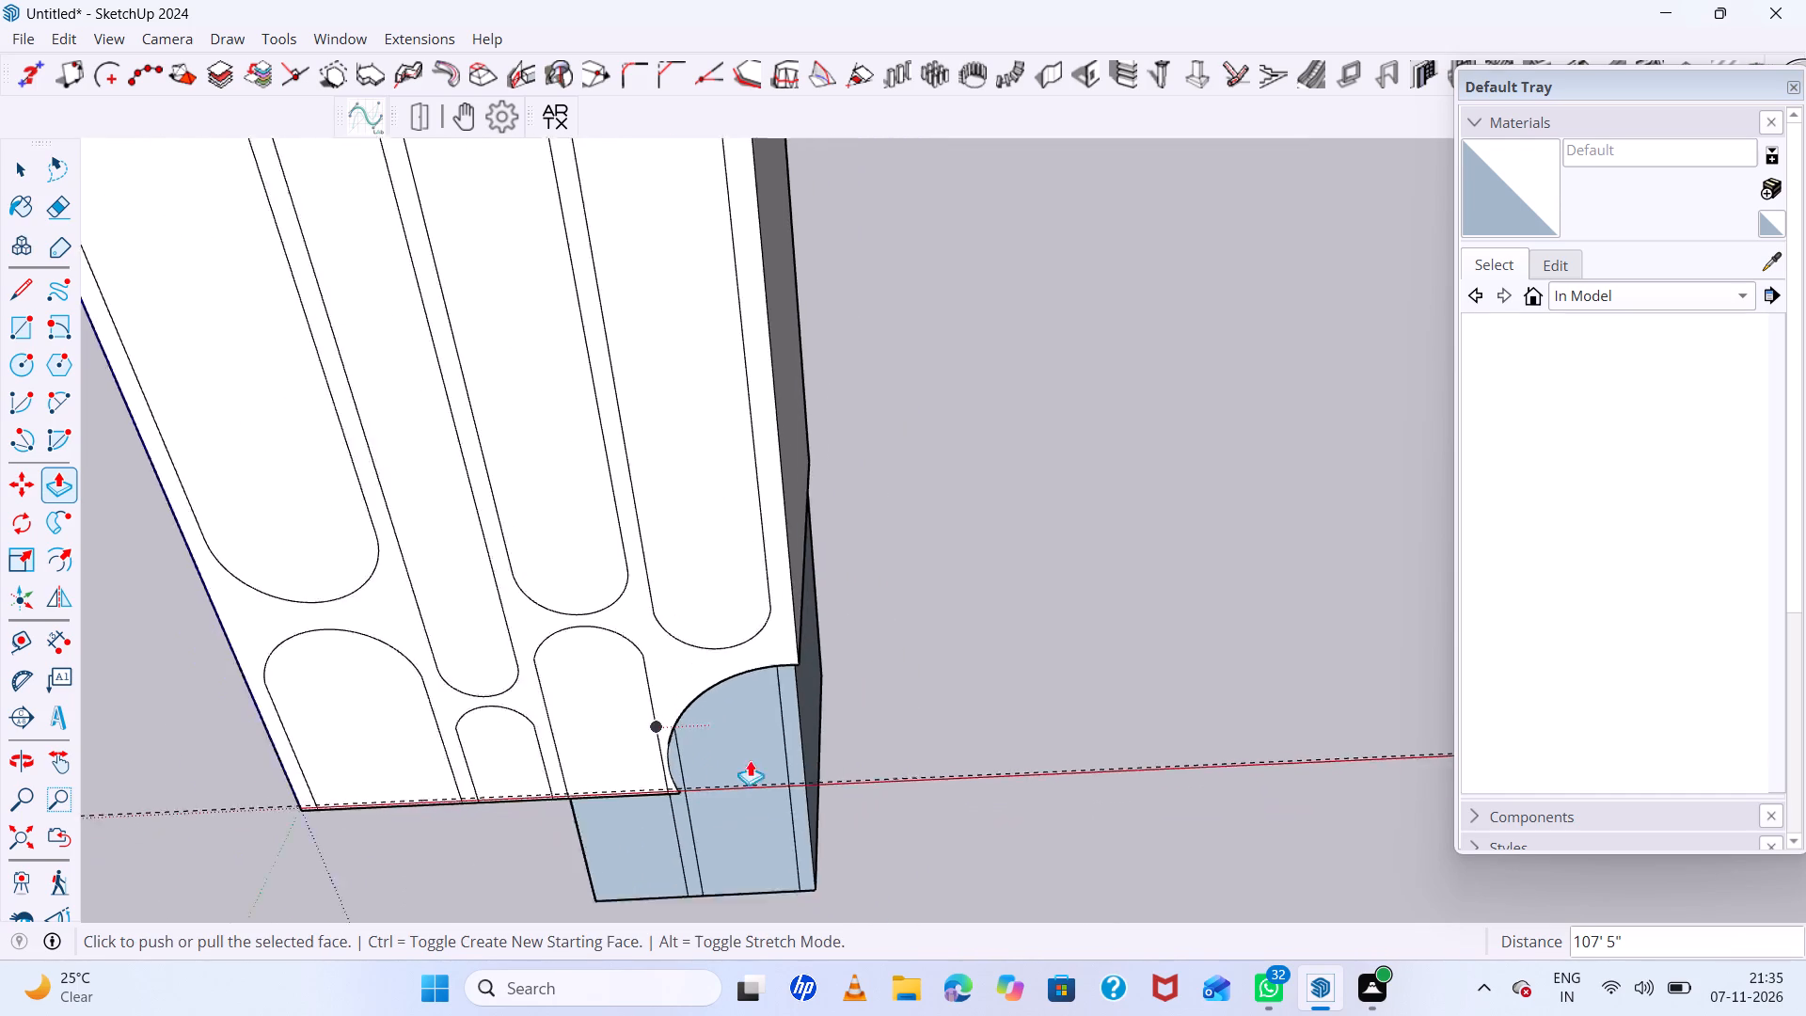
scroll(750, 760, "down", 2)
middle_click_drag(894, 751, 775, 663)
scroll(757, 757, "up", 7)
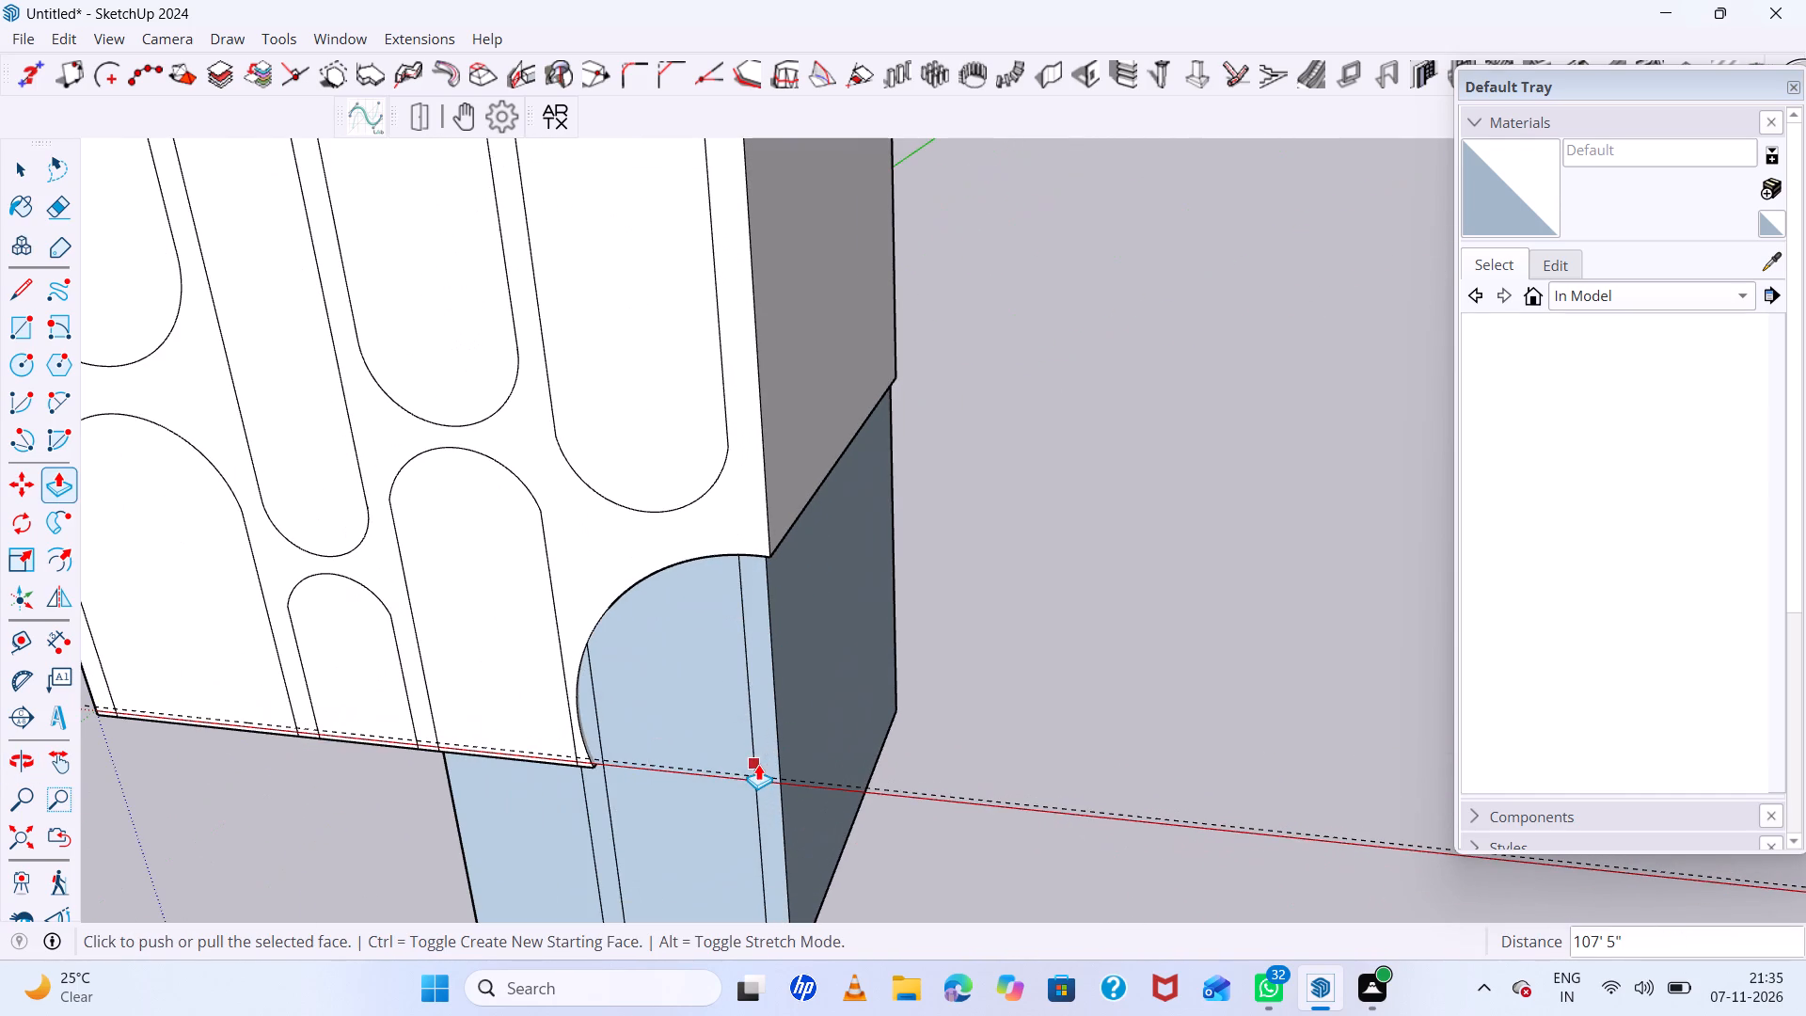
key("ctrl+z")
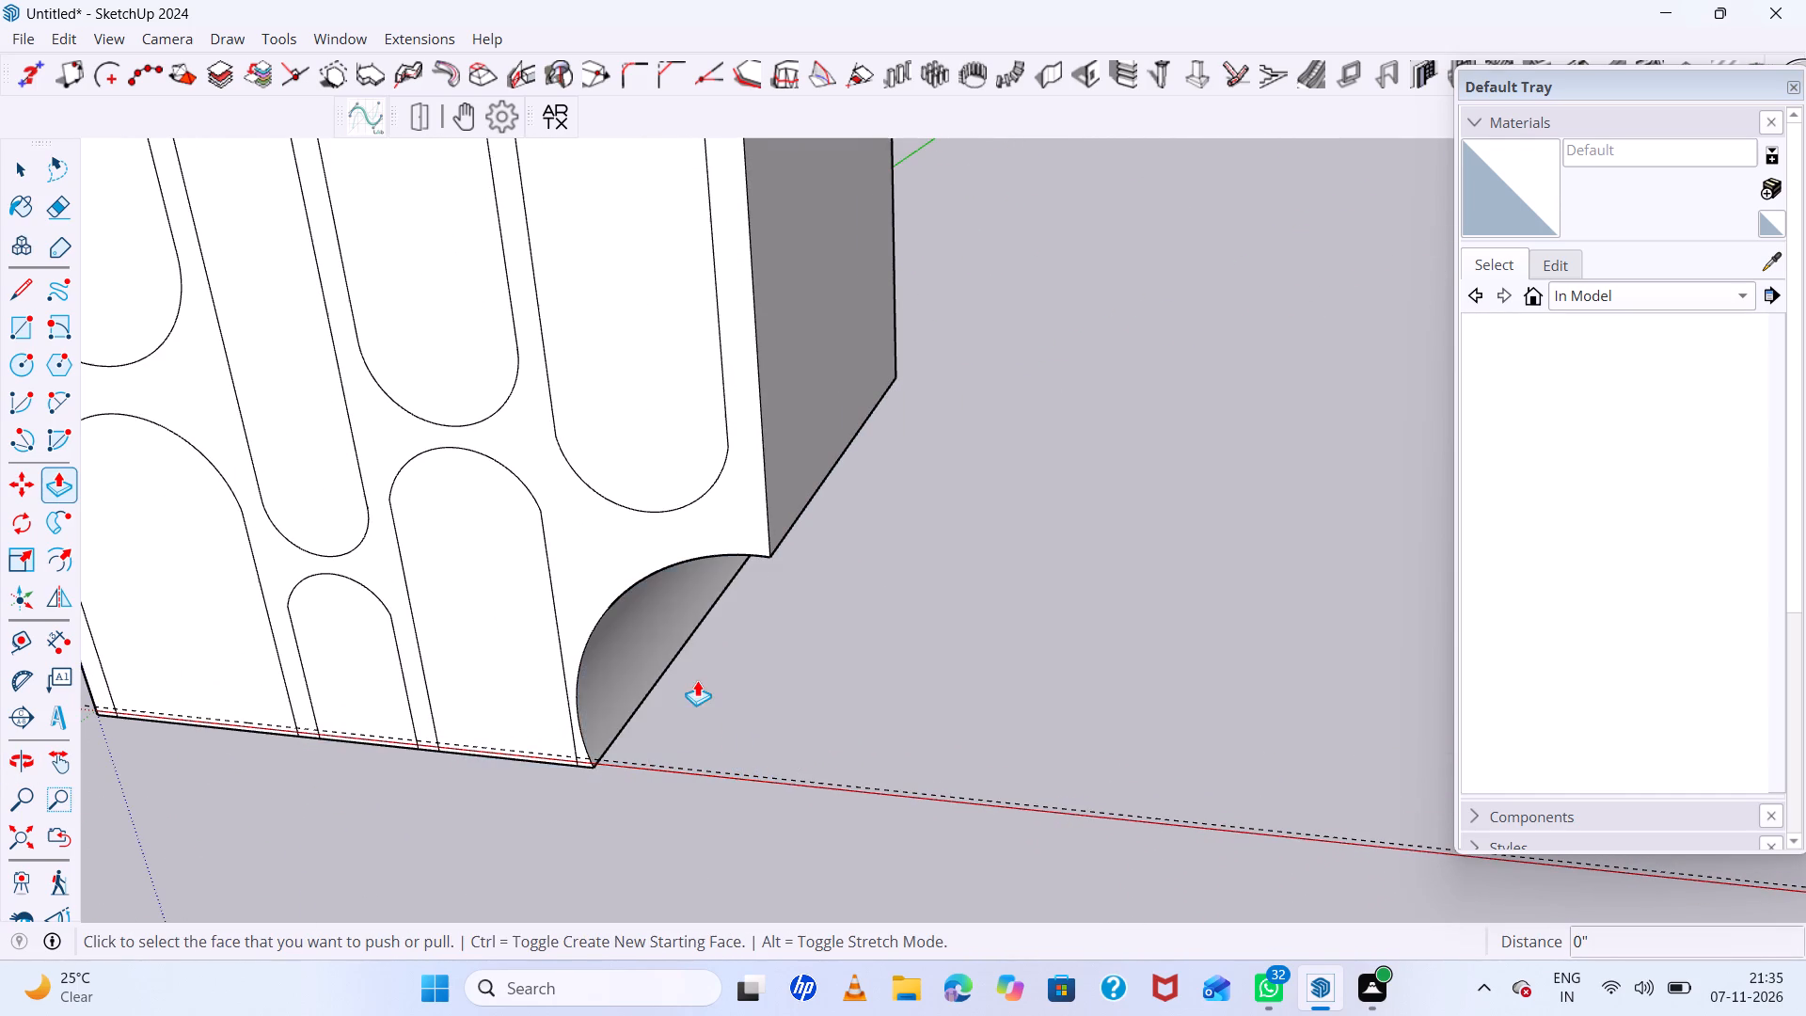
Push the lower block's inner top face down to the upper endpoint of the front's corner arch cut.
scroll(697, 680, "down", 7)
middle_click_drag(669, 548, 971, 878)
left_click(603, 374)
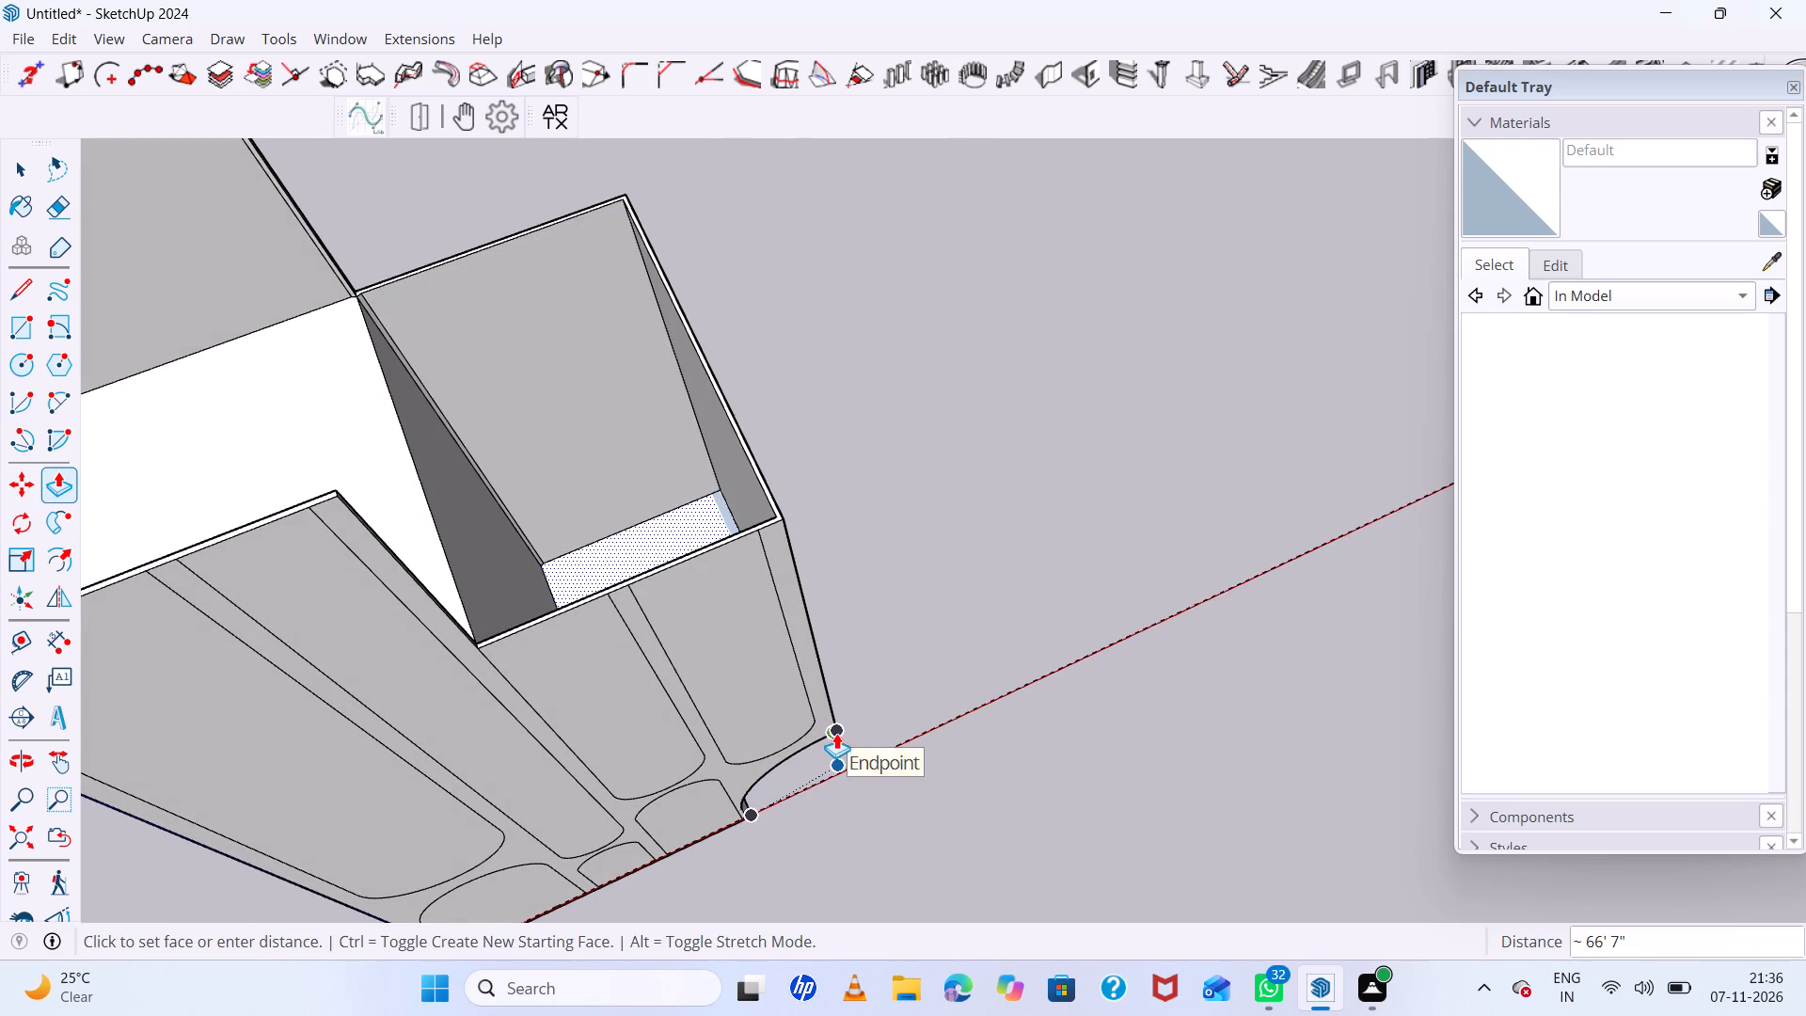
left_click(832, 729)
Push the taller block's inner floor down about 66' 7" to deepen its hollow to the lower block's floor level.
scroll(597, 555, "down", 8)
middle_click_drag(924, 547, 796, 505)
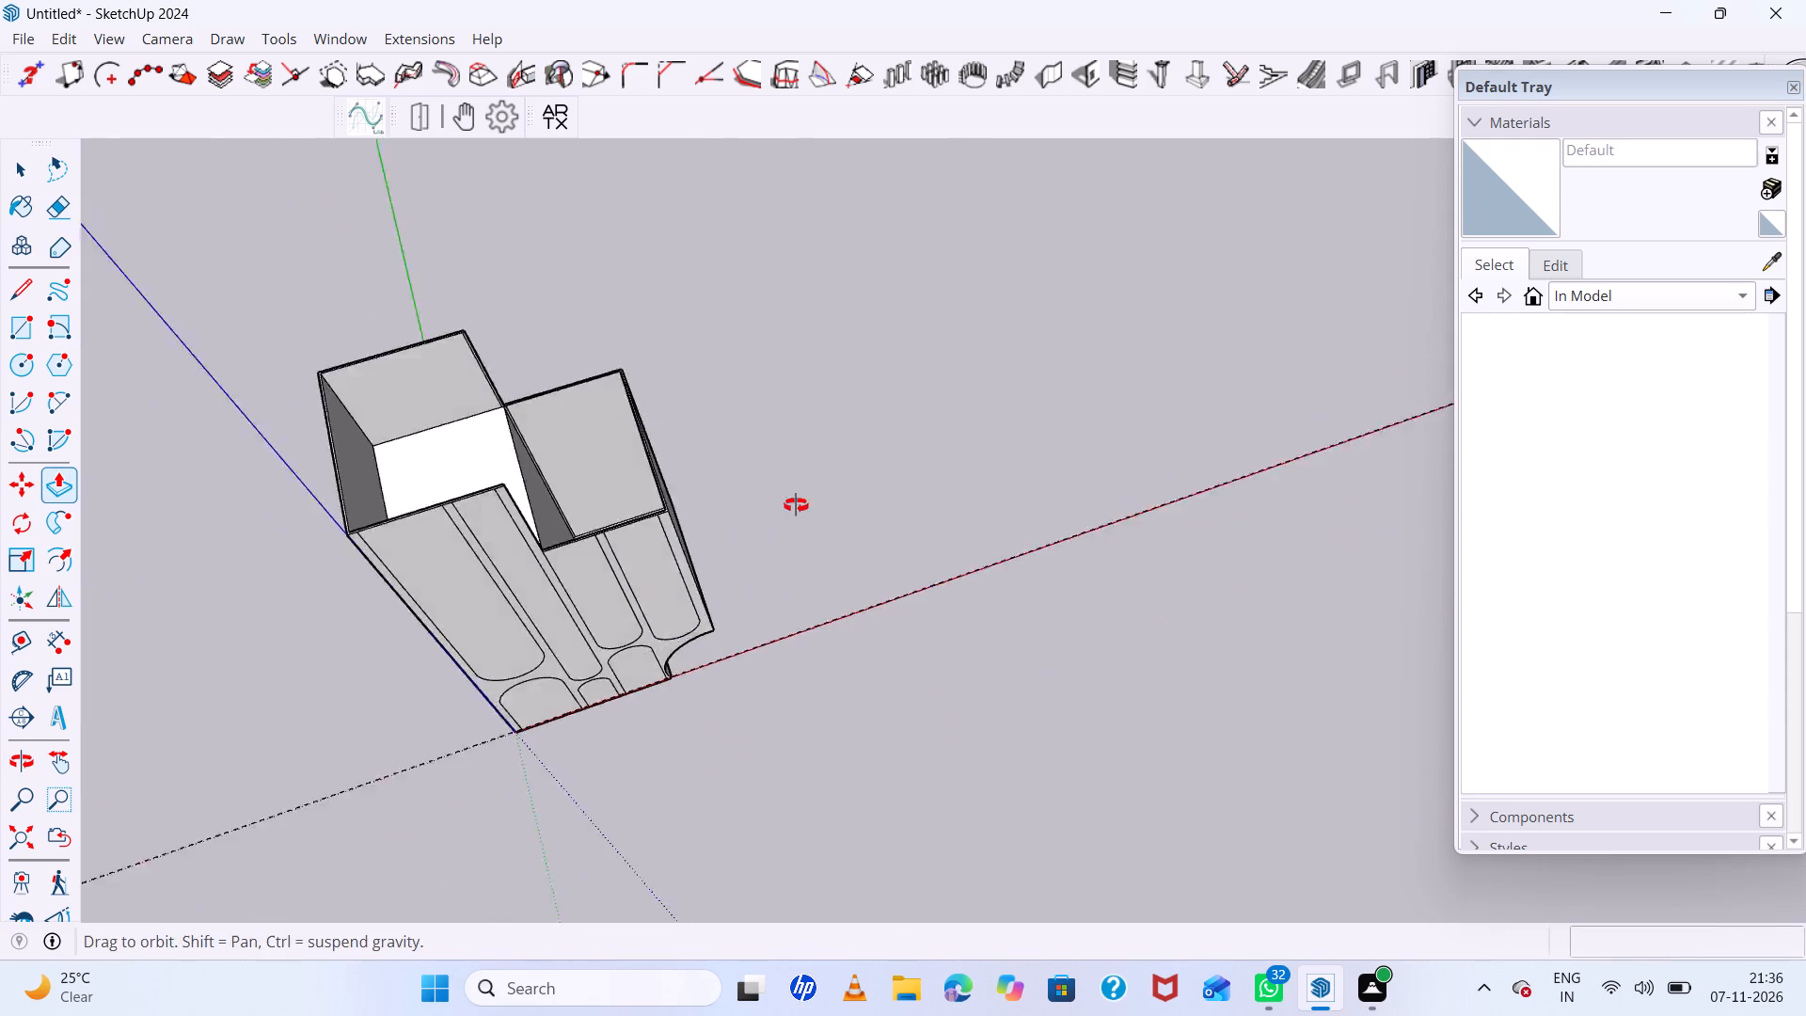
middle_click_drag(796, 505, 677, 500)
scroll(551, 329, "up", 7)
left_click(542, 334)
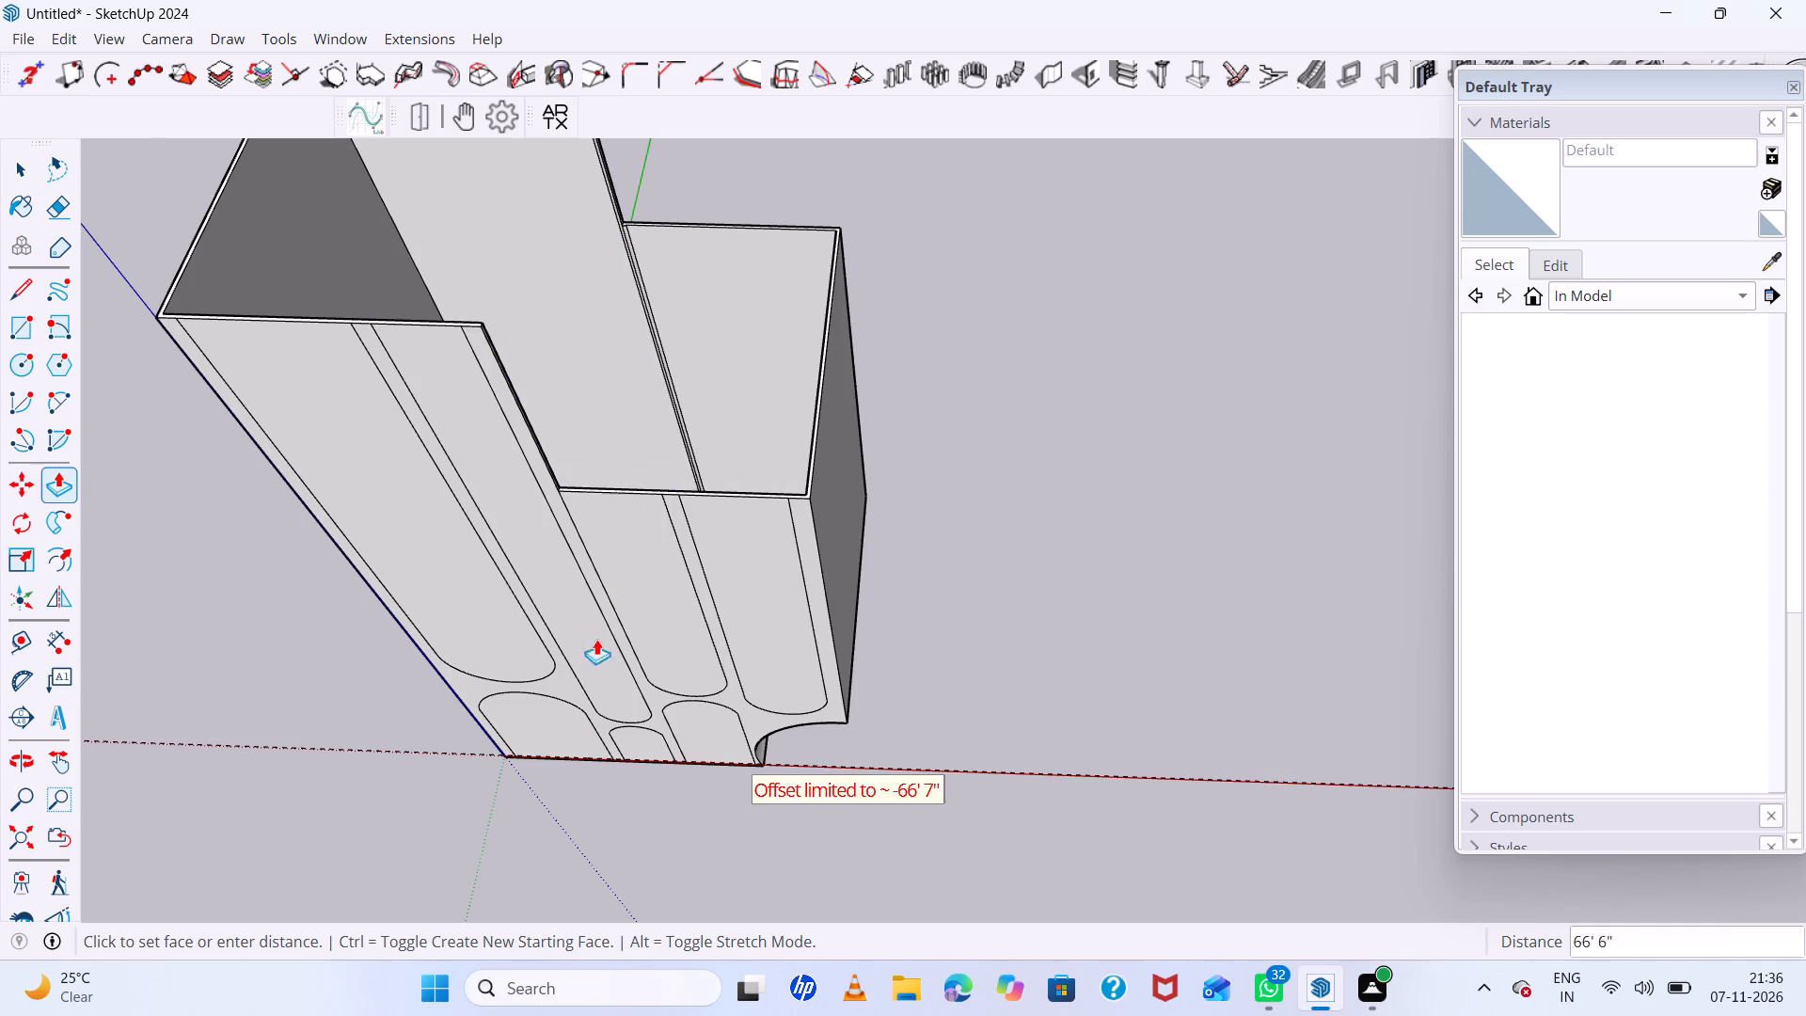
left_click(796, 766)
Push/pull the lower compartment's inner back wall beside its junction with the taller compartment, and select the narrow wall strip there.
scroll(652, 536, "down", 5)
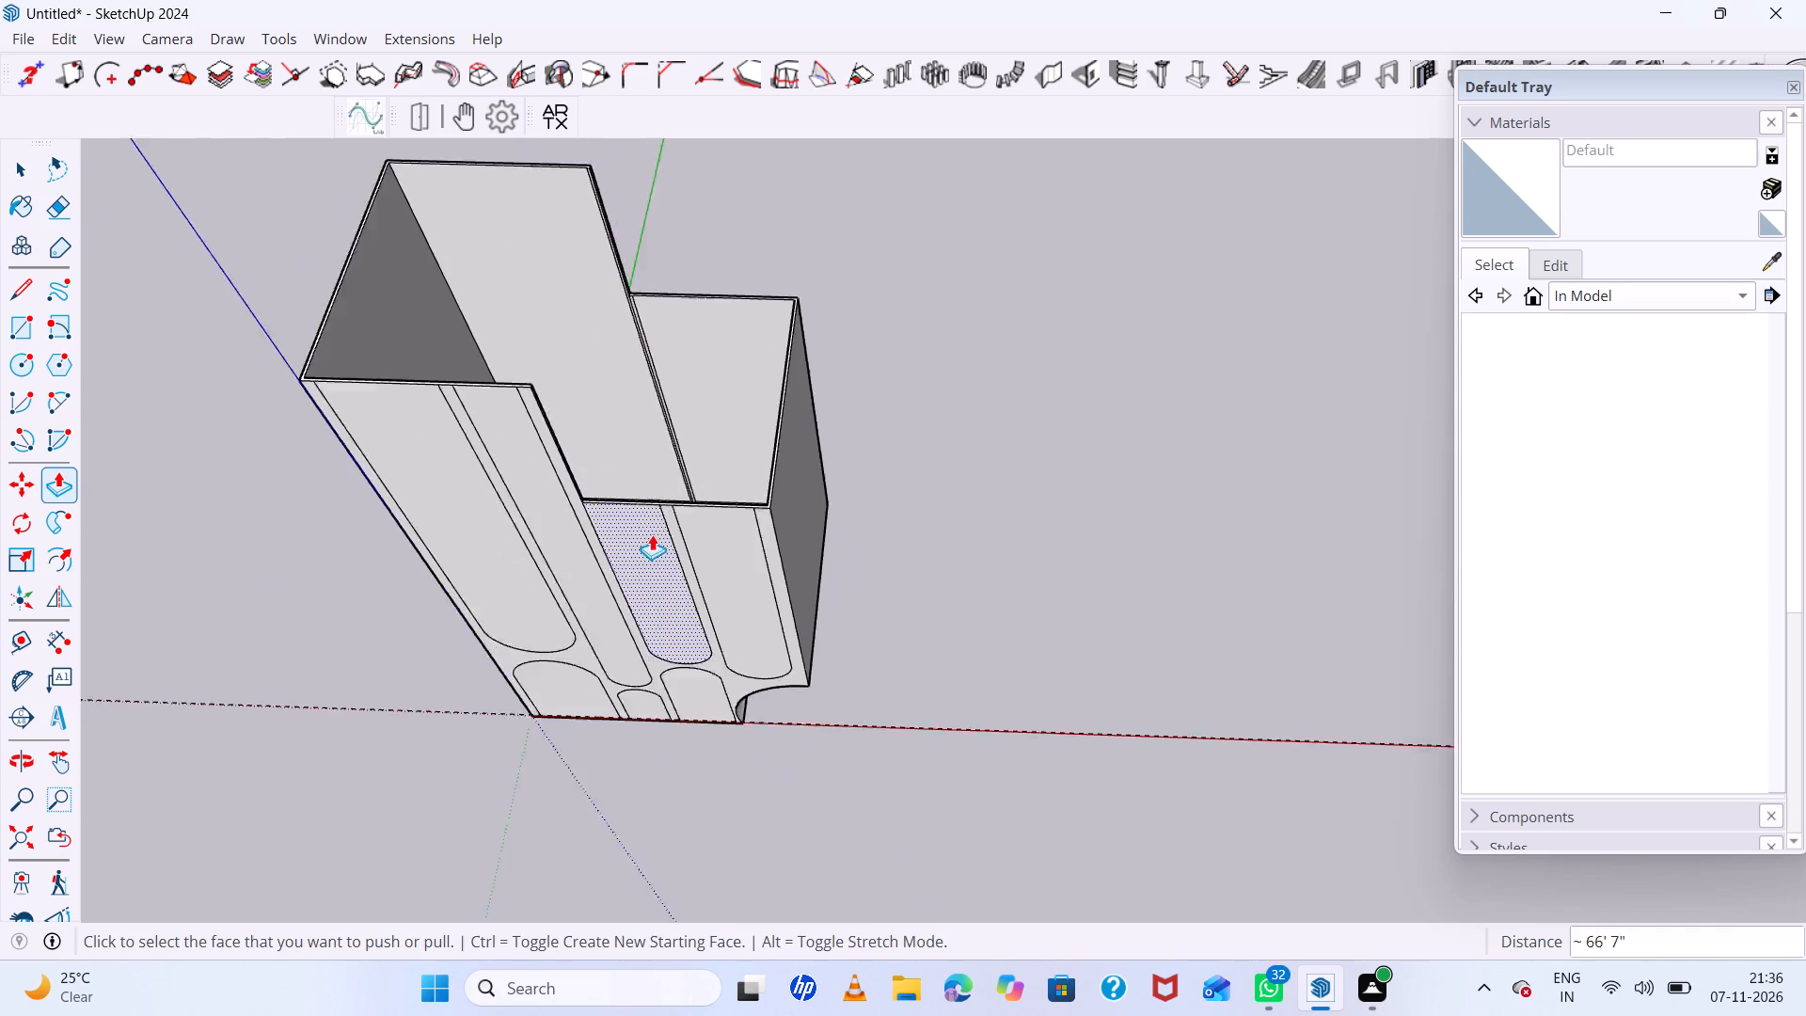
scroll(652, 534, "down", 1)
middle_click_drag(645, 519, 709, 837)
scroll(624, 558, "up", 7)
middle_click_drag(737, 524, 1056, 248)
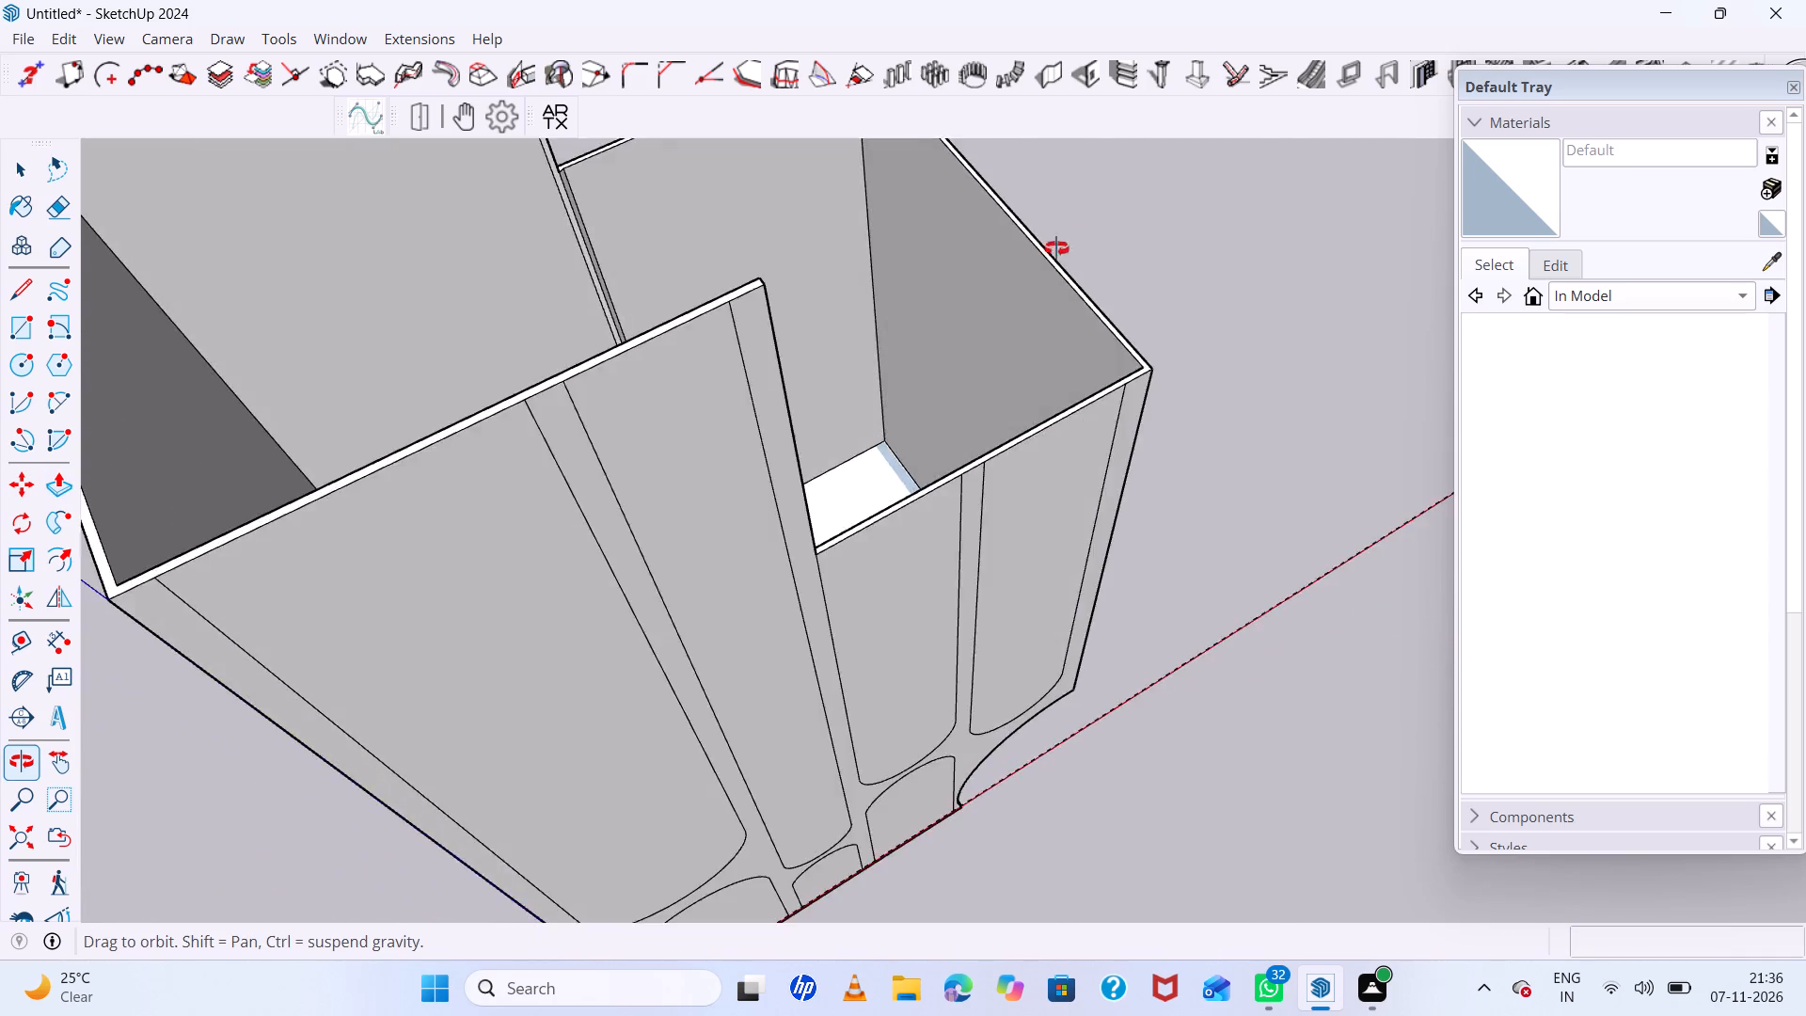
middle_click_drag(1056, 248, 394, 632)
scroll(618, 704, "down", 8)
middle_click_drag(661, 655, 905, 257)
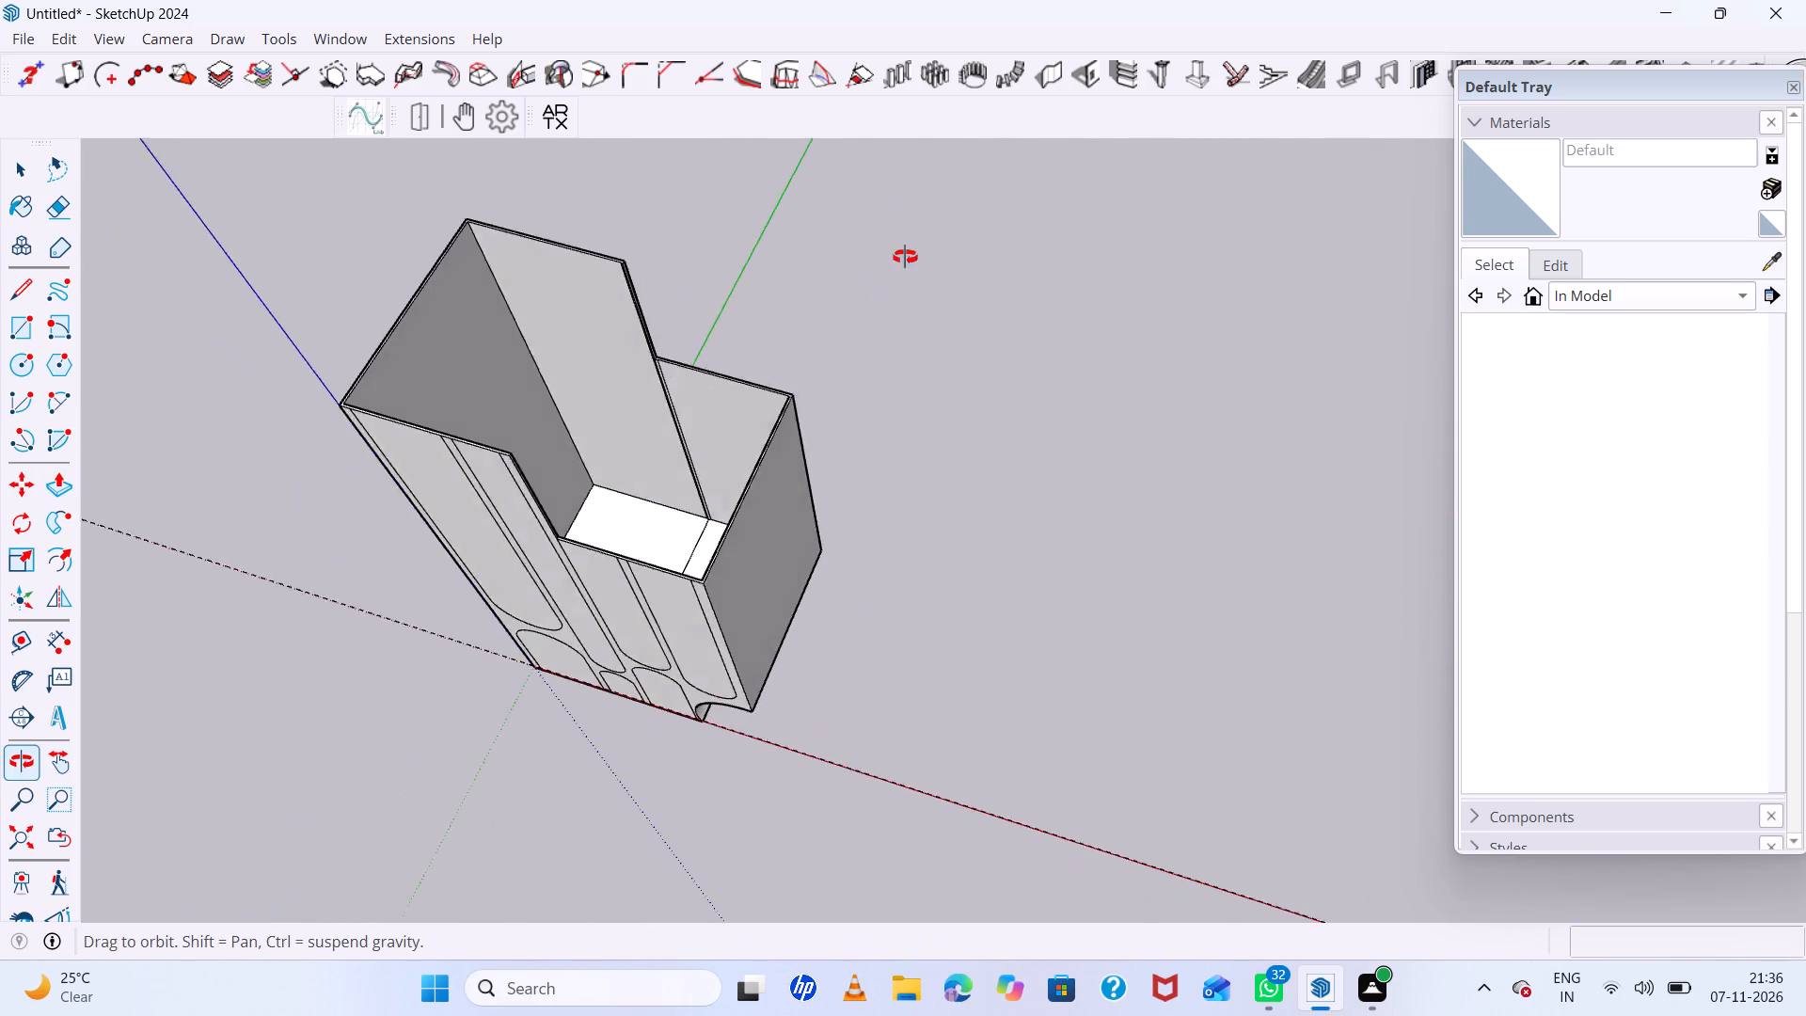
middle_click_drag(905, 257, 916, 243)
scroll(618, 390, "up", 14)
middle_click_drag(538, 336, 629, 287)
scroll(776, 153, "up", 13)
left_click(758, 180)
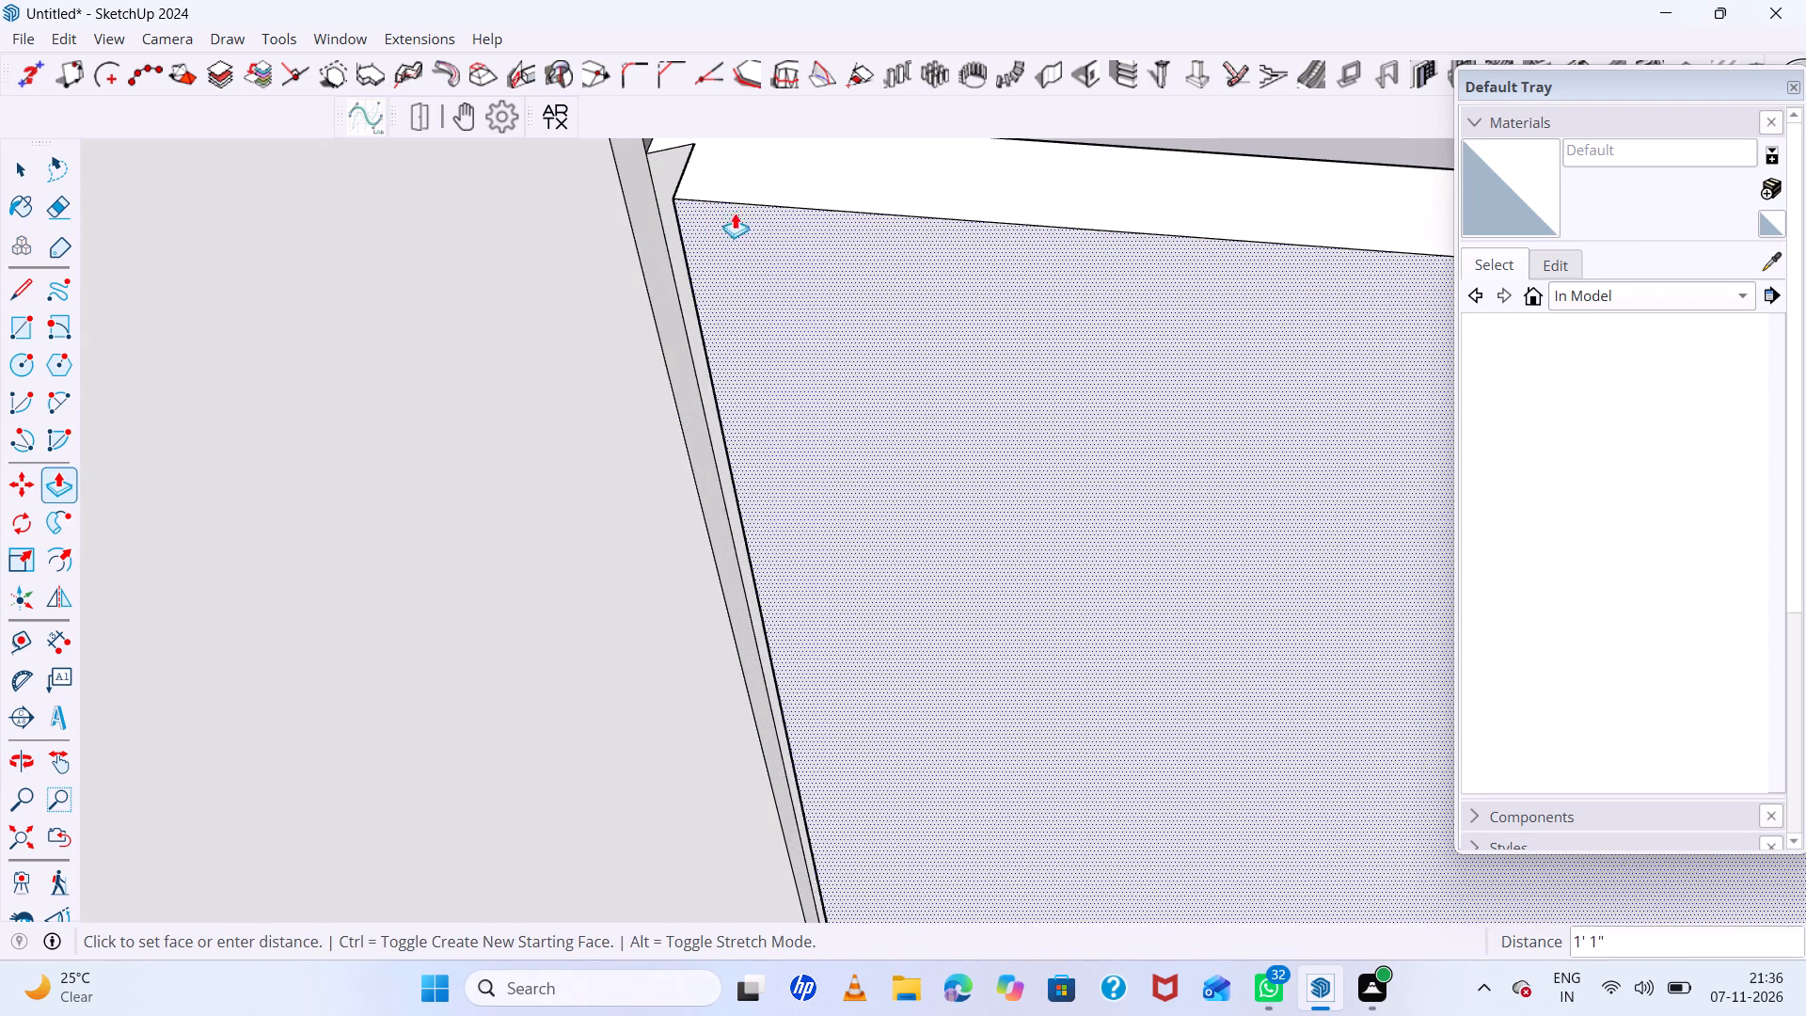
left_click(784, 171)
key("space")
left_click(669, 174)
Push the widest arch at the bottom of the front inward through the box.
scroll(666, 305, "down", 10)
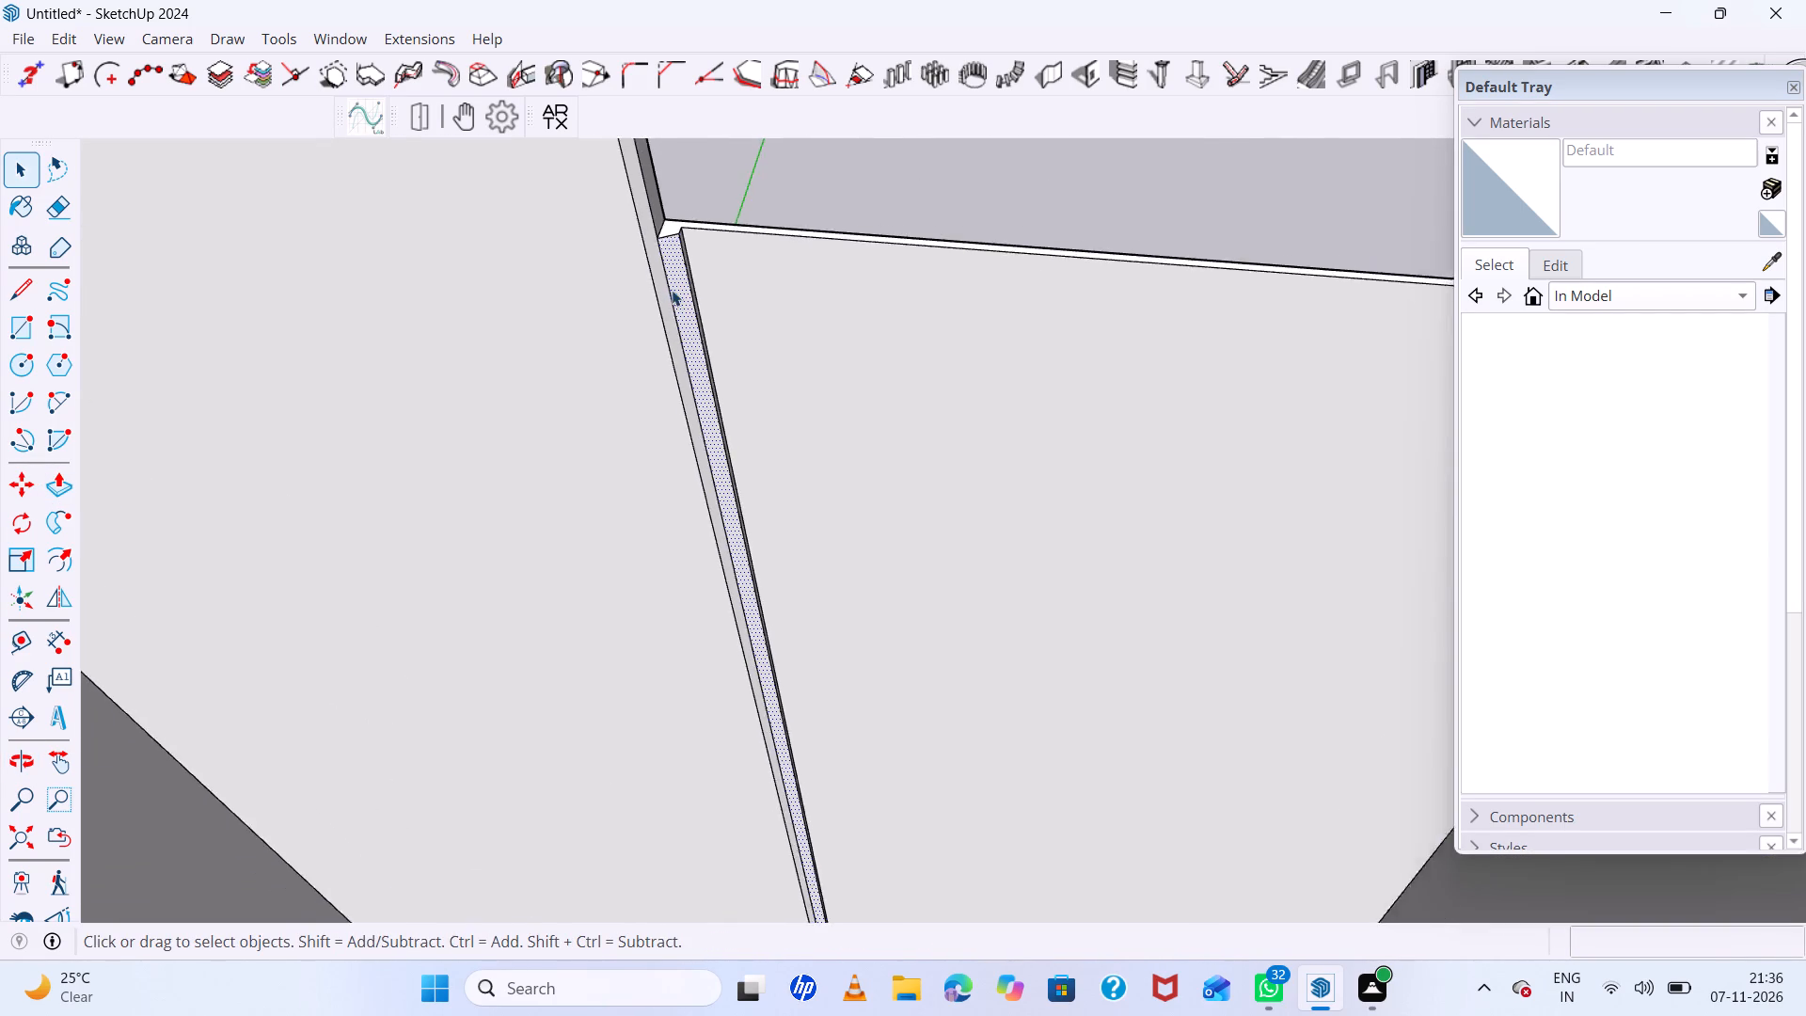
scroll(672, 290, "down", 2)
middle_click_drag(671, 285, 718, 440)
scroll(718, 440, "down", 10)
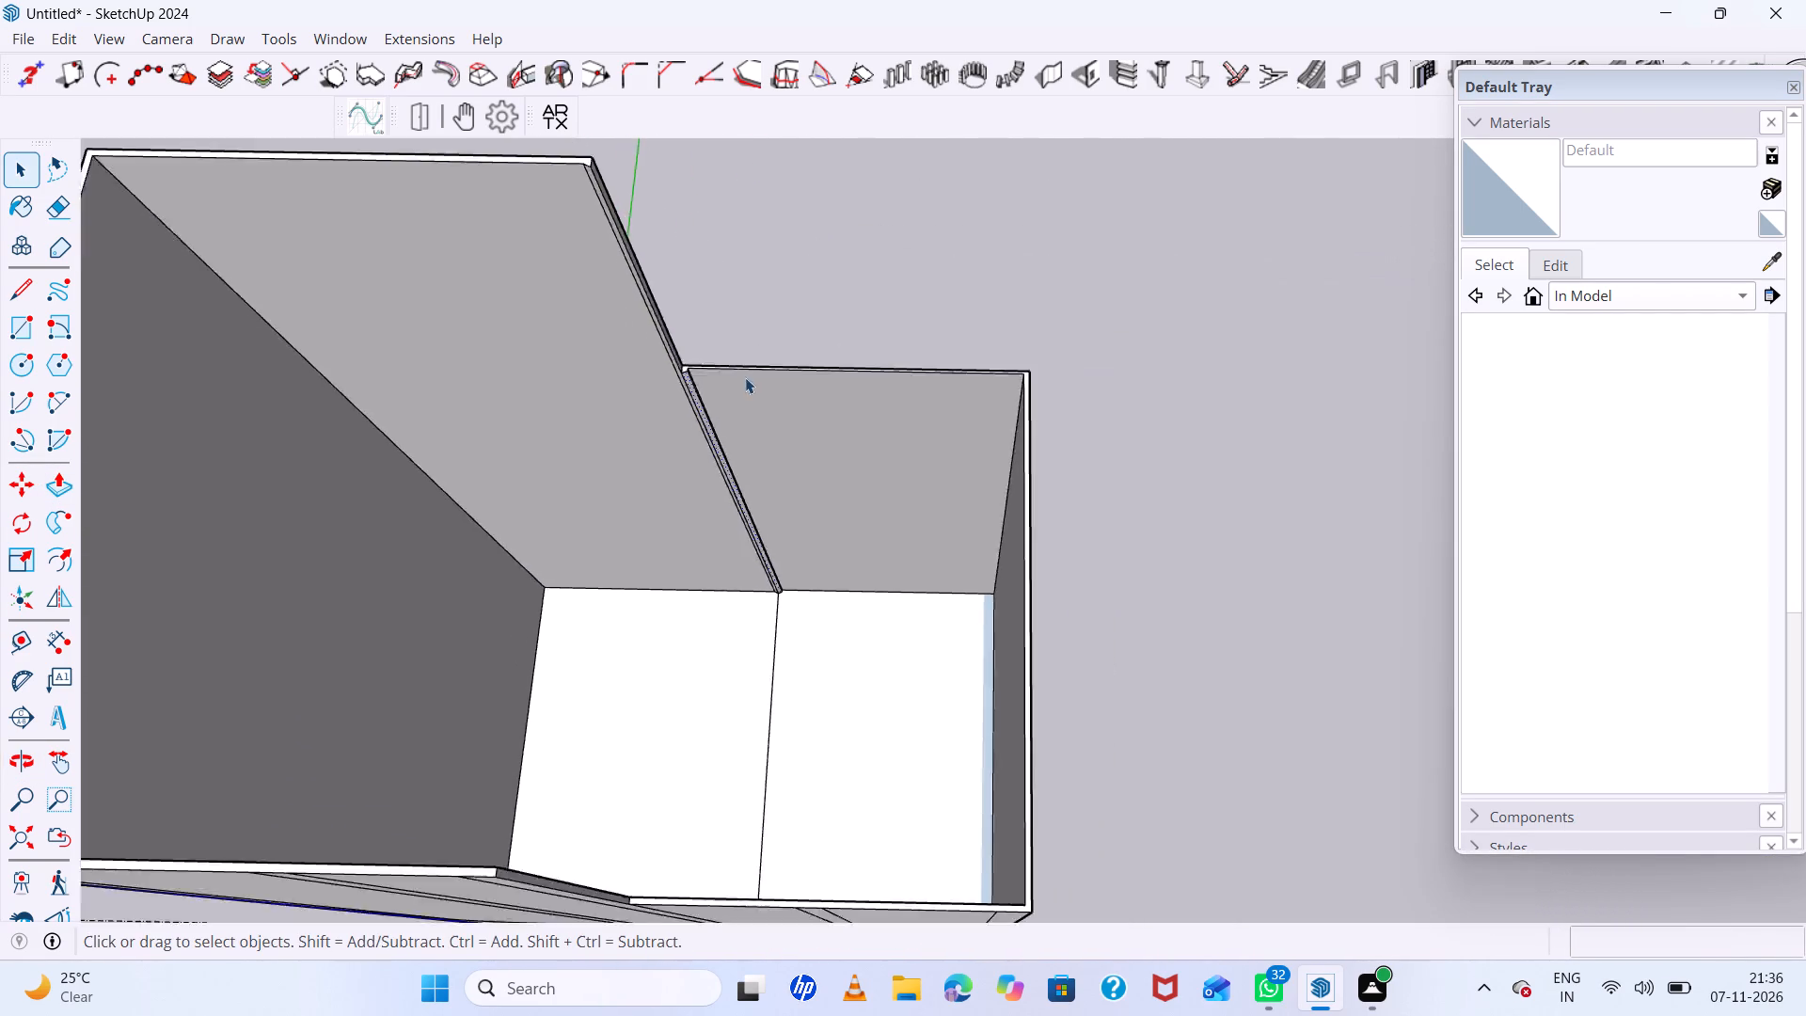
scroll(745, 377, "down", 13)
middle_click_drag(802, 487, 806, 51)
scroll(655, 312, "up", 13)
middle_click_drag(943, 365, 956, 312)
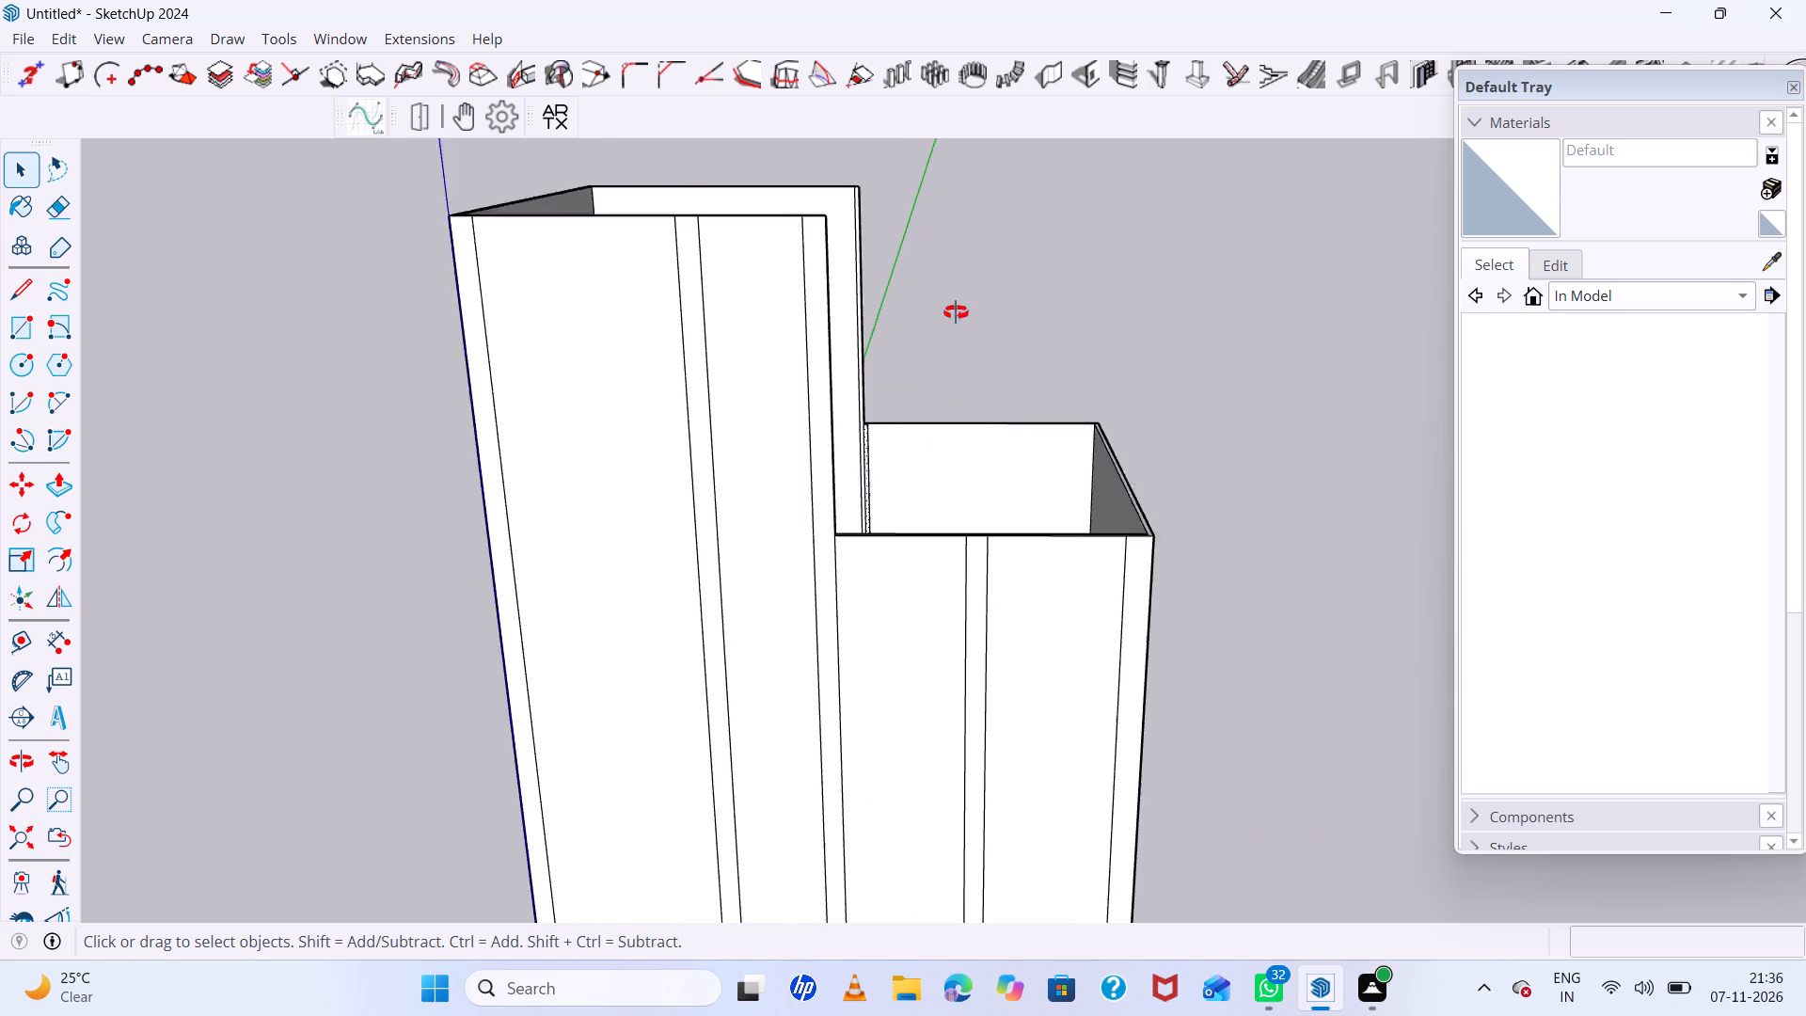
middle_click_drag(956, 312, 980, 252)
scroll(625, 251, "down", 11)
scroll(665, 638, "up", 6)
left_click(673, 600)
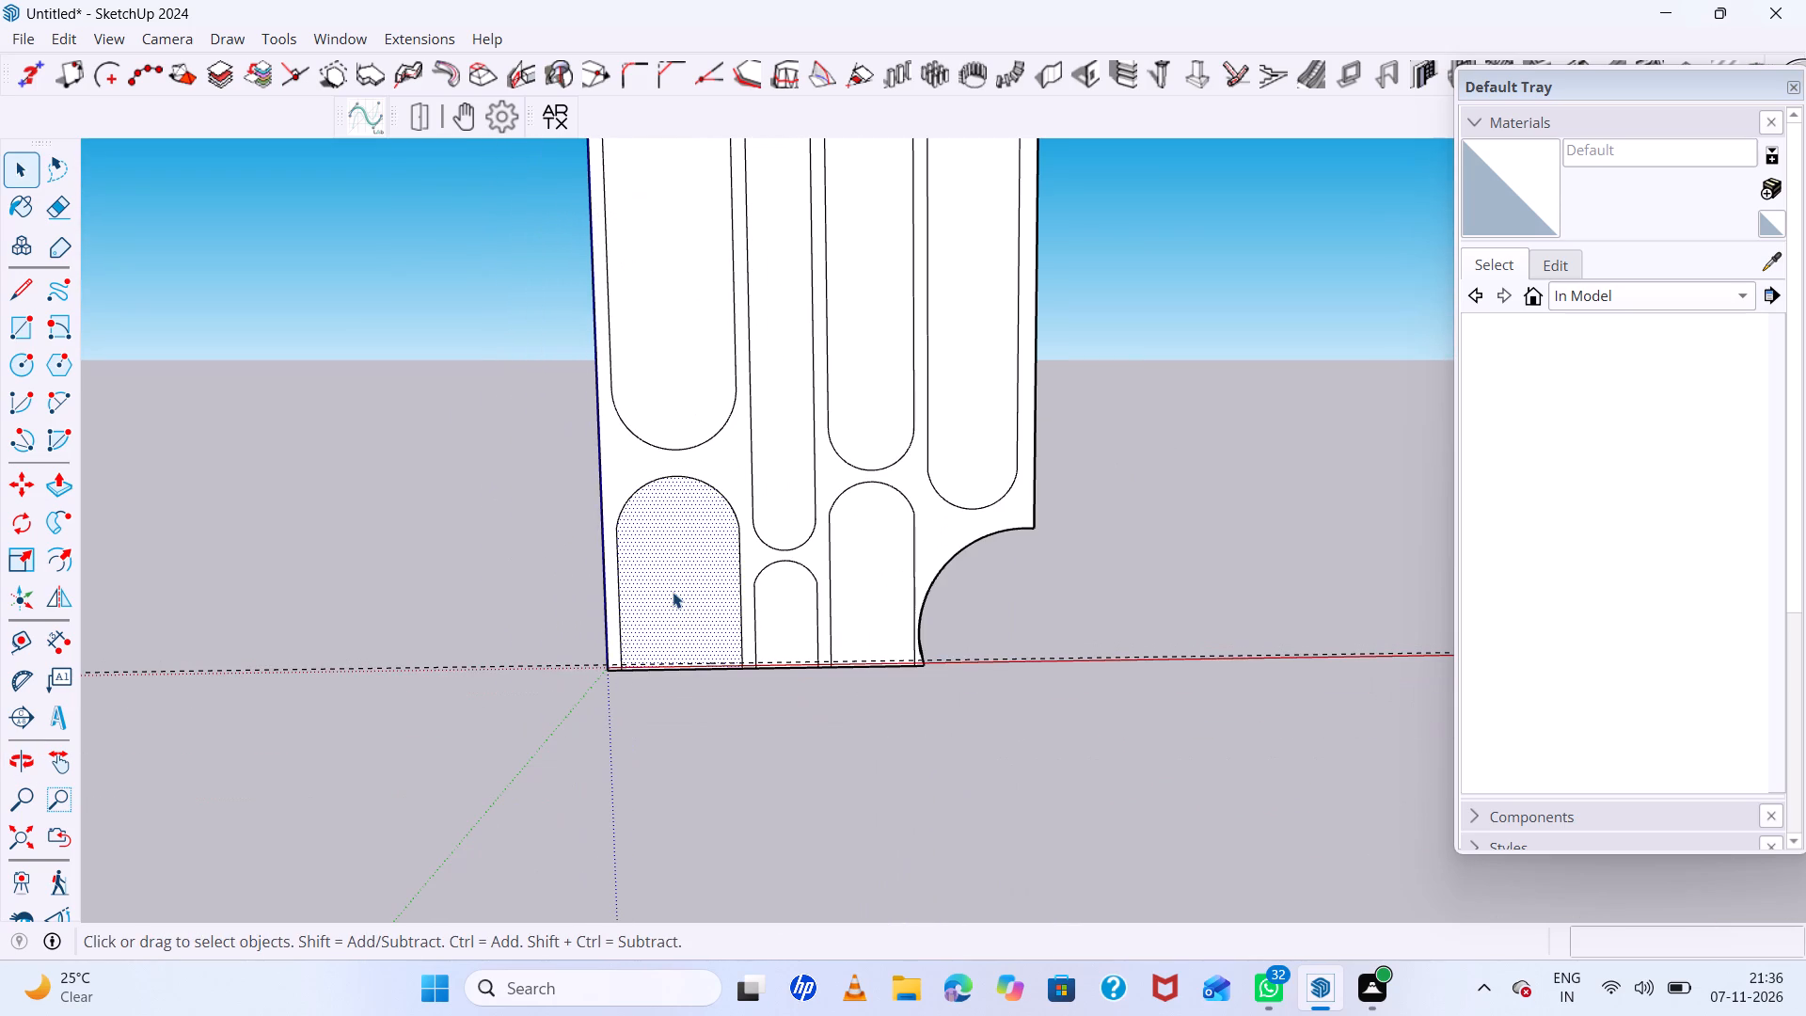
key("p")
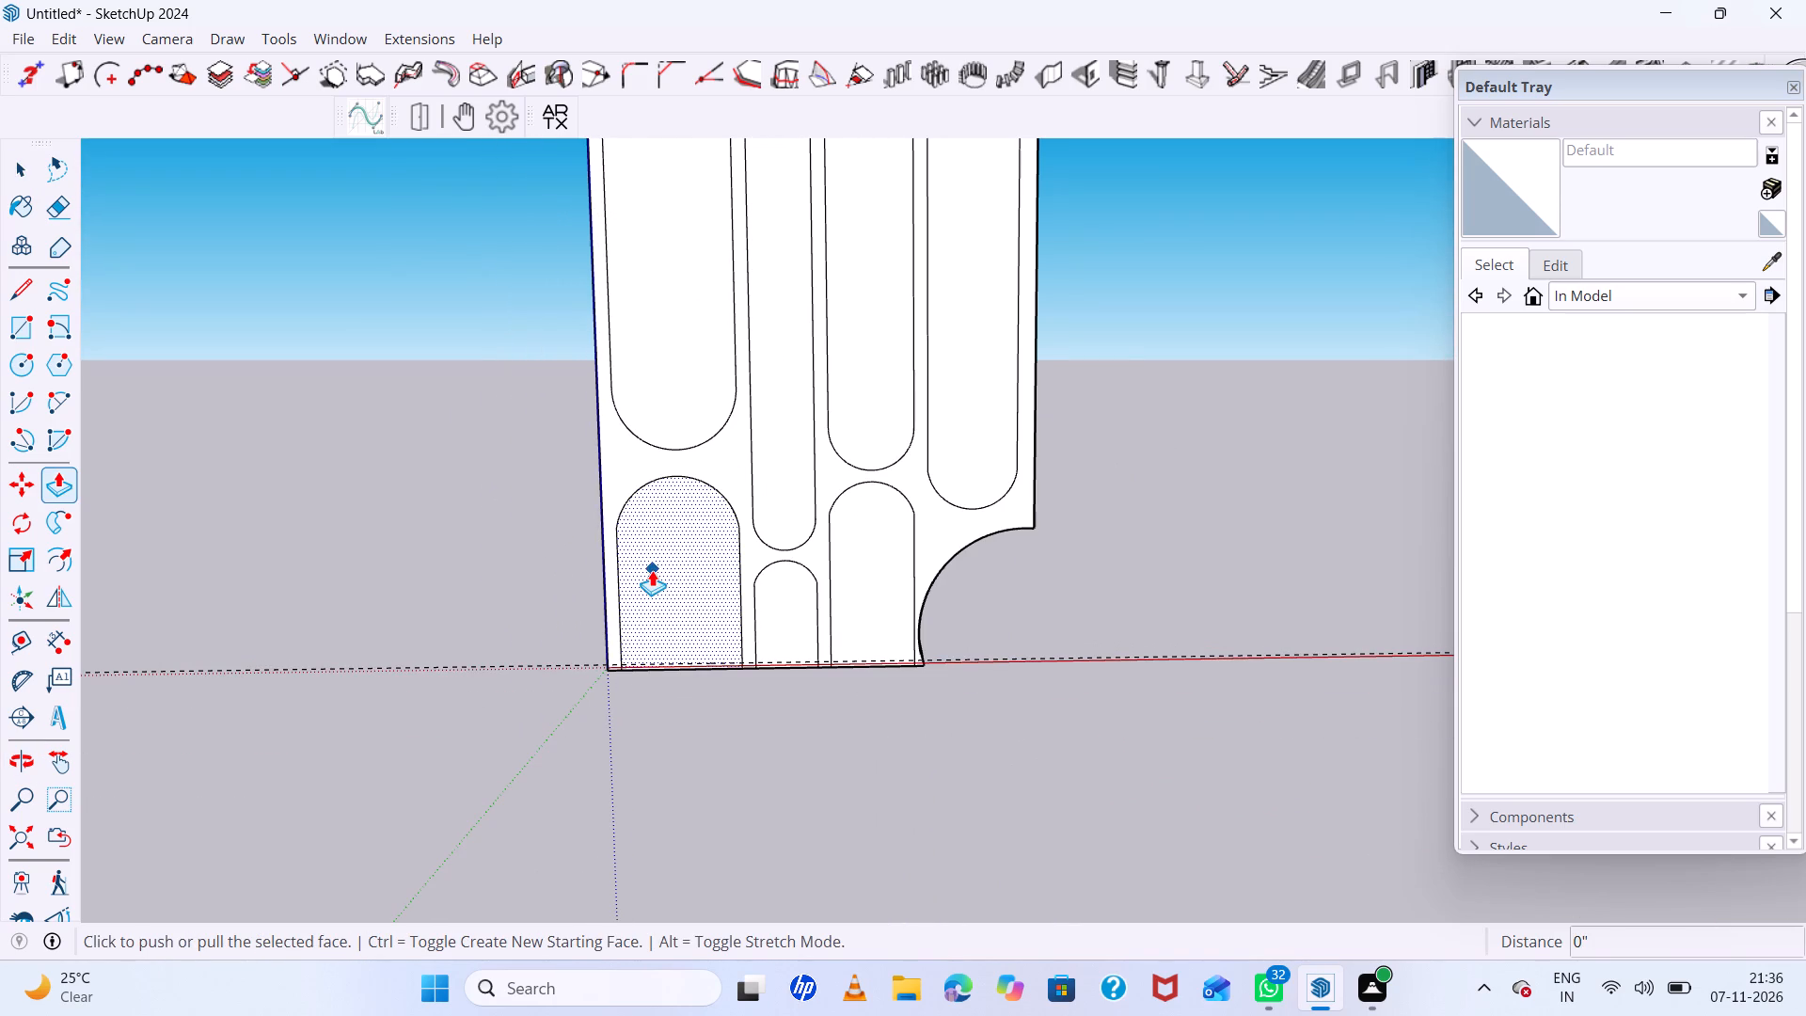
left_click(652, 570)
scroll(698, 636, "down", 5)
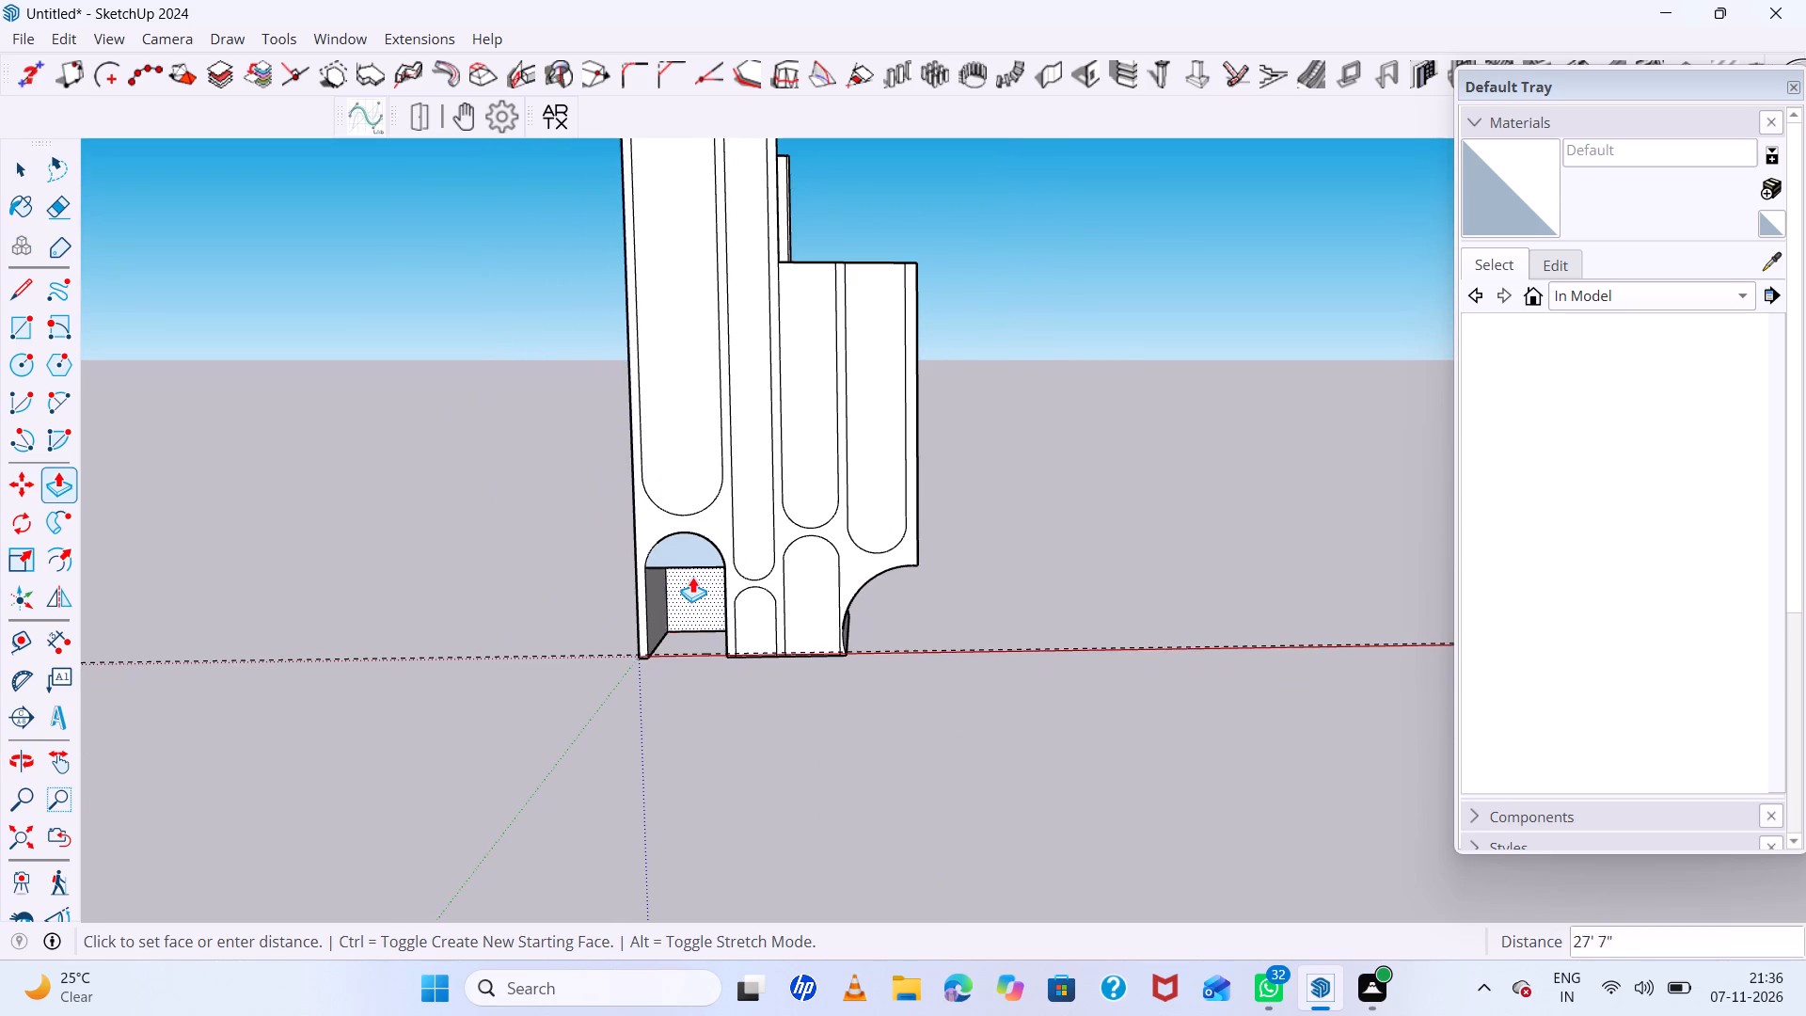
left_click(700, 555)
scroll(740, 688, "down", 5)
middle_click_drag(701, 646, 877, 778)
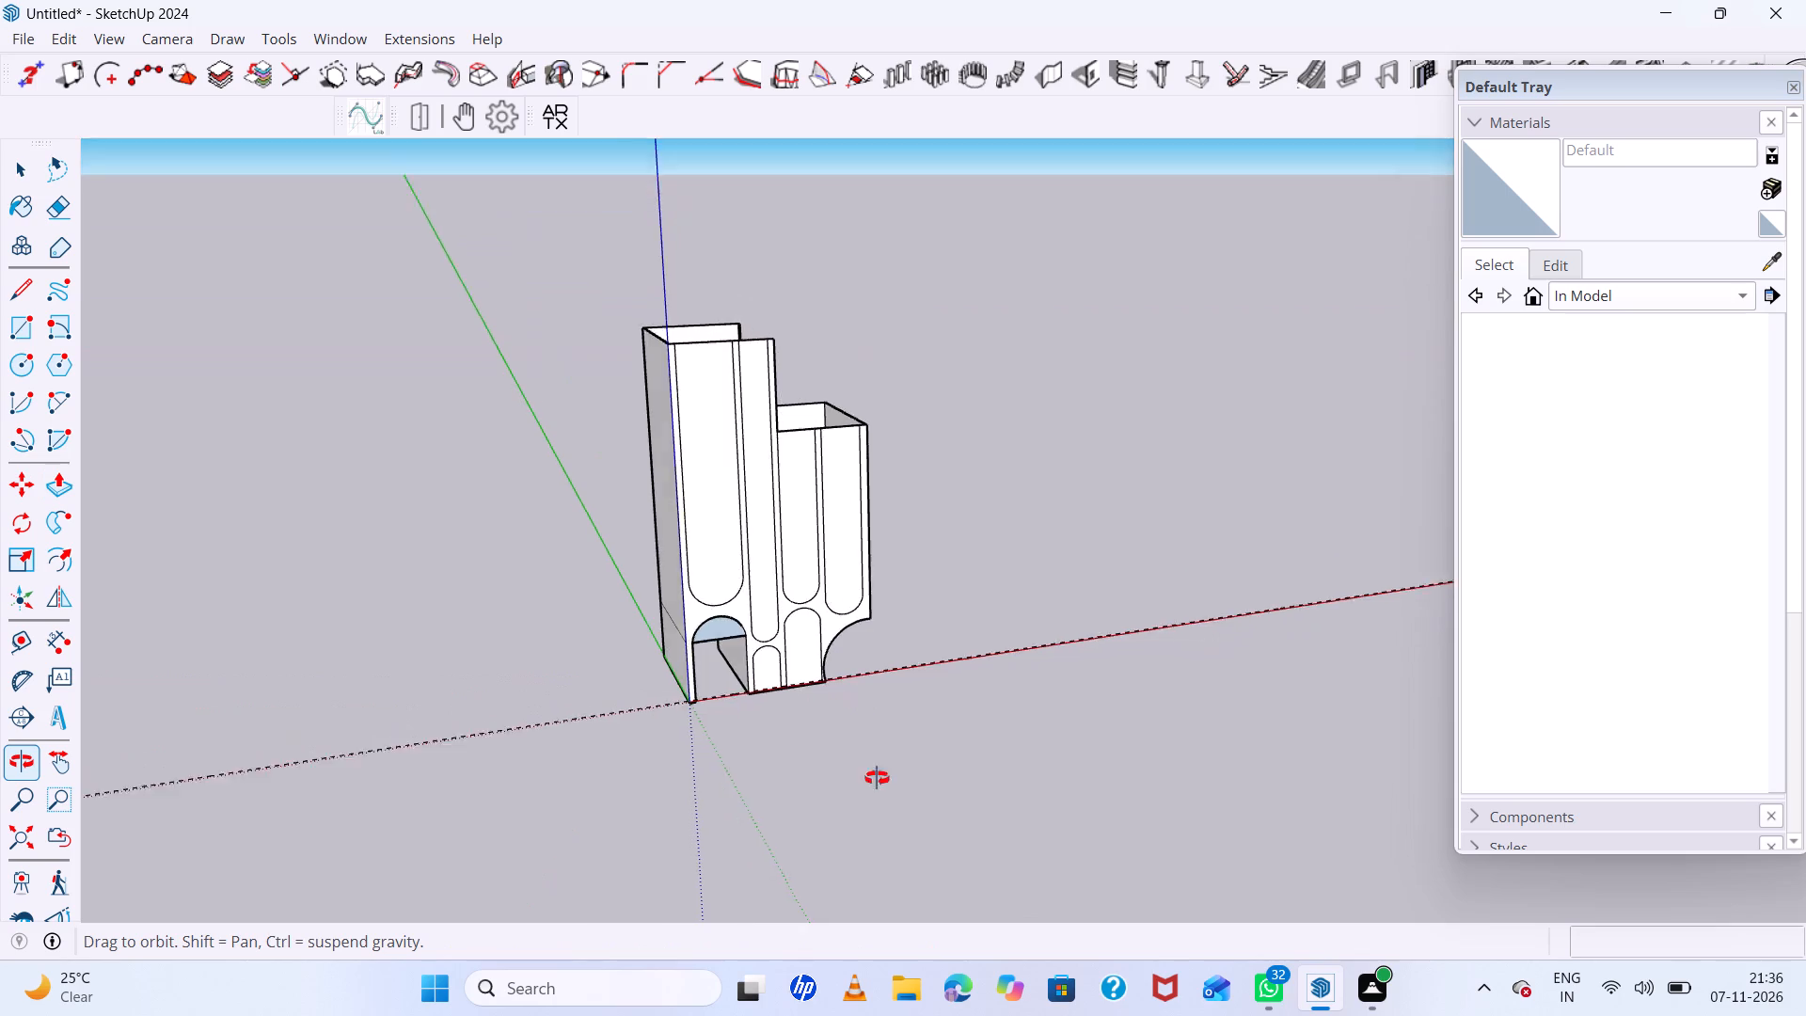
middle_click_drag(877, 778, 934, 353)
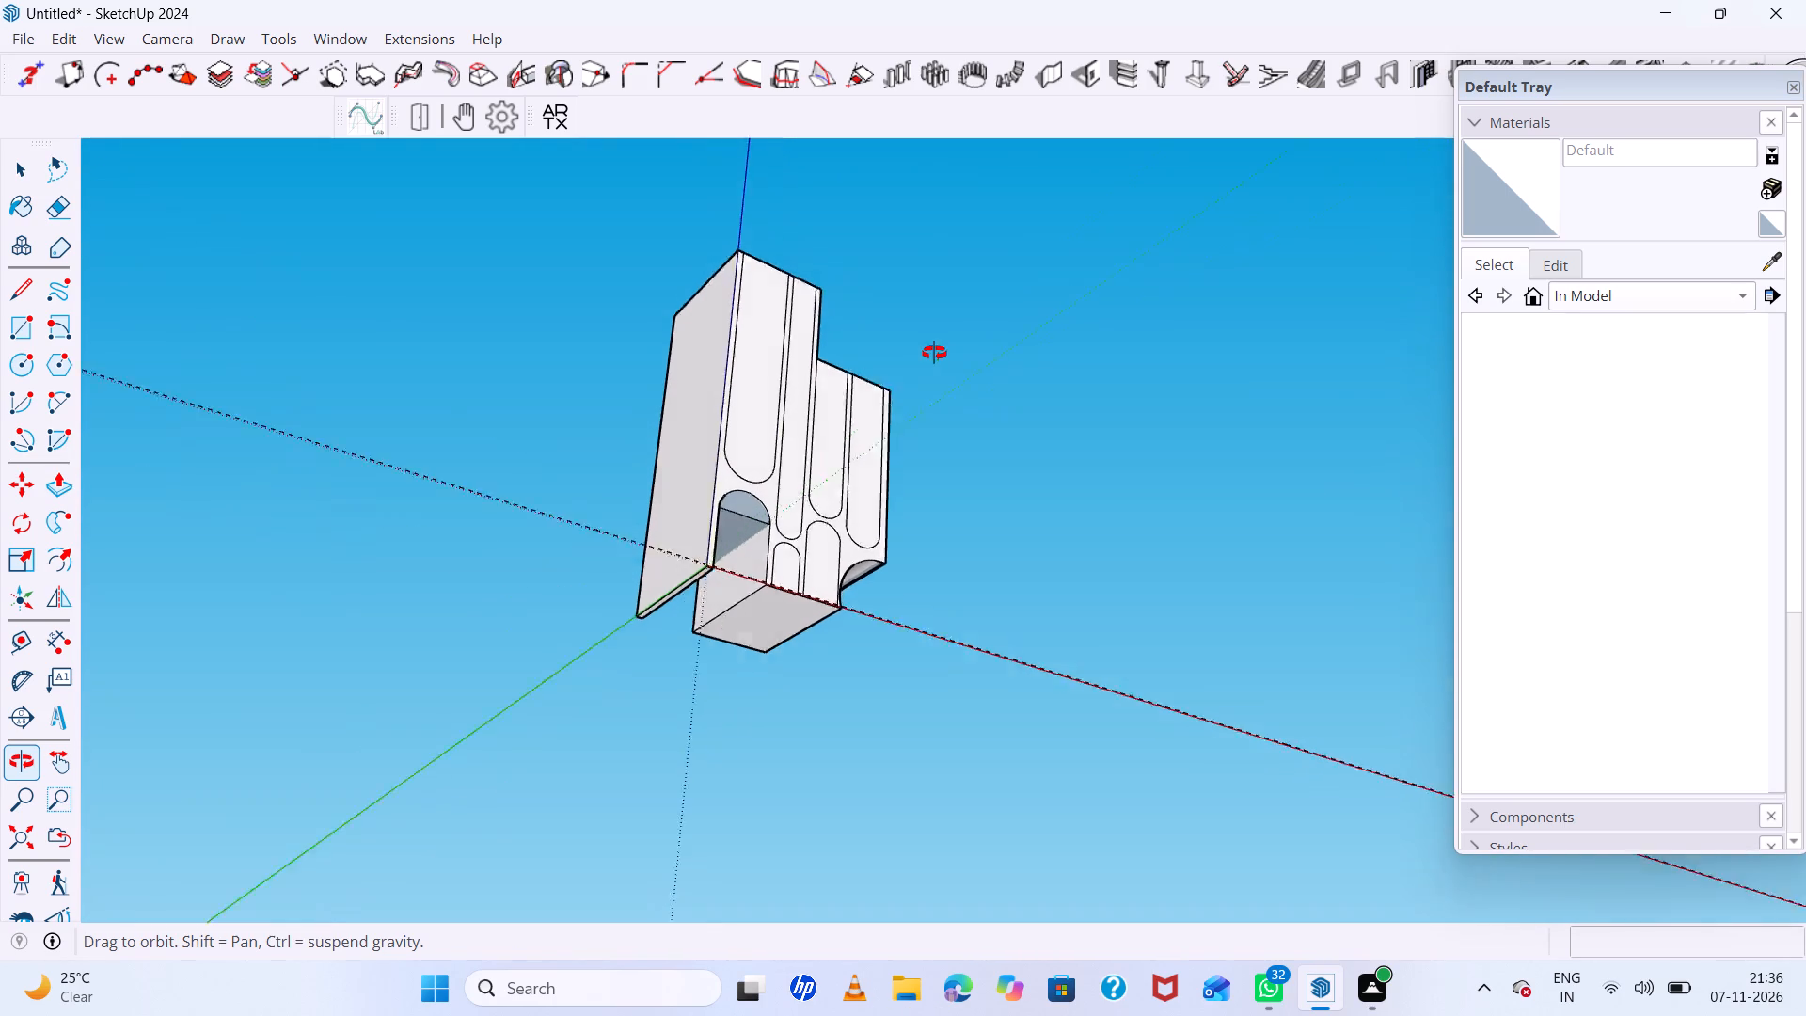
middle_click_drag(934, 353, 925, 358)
Undo repeatedly back to the plain box with only the offset outline on its top, before the step, slots and arches.
key("ctrl+z")
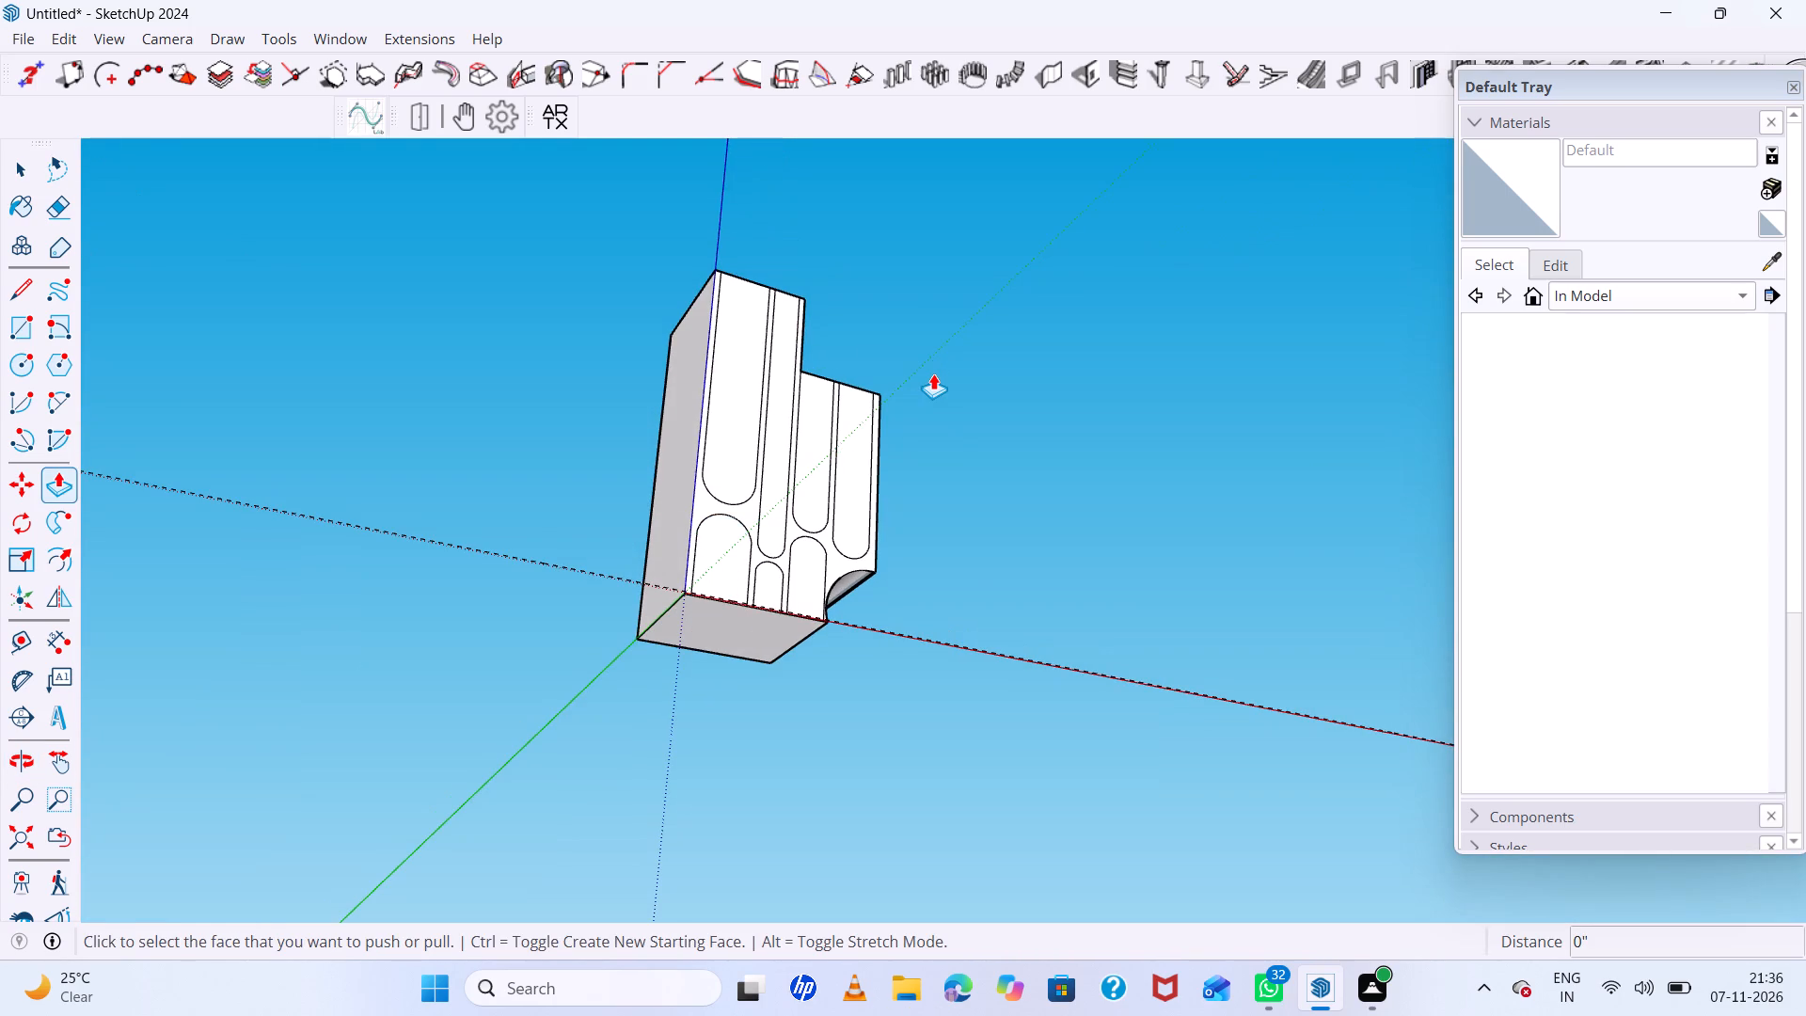
key("ctrl+z")
key("ctrl+z")
key("ctrl+z")
key("ctrl+z")
key("ctrl+z")
key("ctrl+z")
key("ctrl+z")
key("ctrl+z")
key("ctrl+z")
key("ctrl+z")
key("ctrl+z")
key("ctrl+z")
key("ctrl+z")
key("ctrl+z")
key("ctrl+z")
key("ctrl+z")
key("ctrl+z")
key("ctrl+z")
key("ctrl+z")
key("ctrl+z")
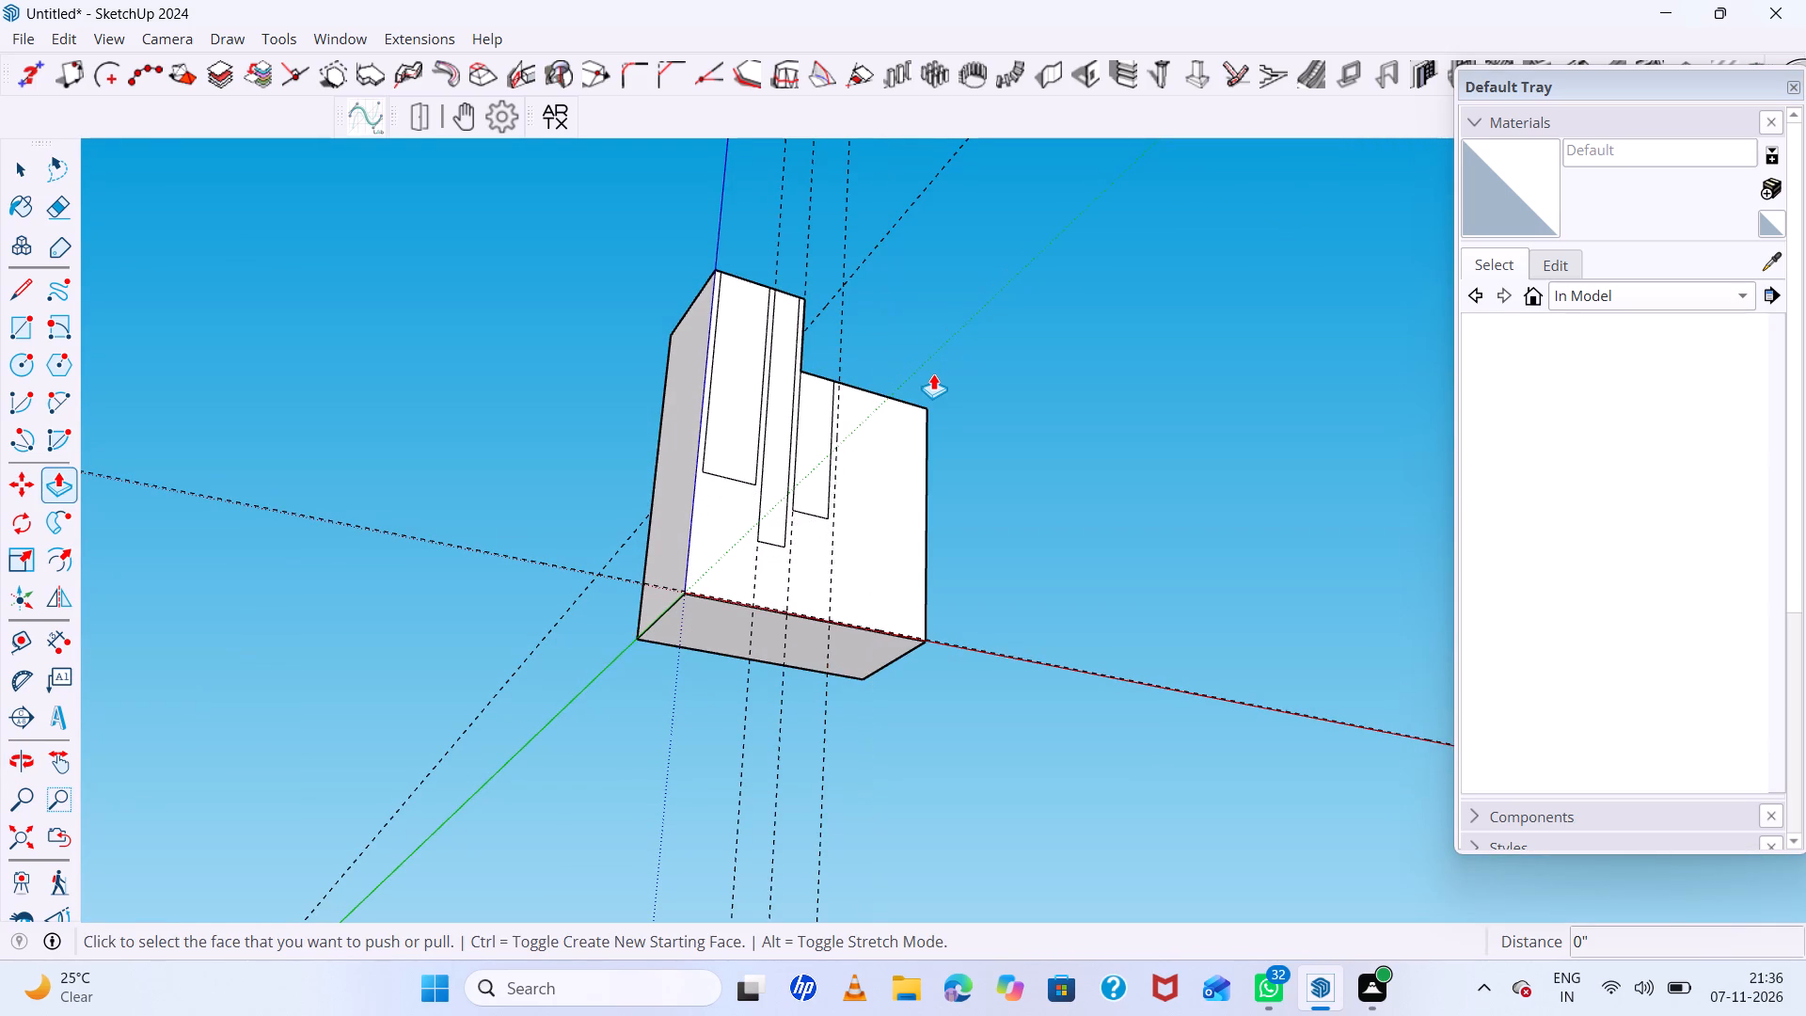
key("ctrl+z")
key("ctrl+z")
key("ctrl+z")
key("ctrl+z")
key("ctrl+z")
key("ctrl+z")
key("ctrl+z")
key("ctrl+z")
key("ctrl+z")
key("ctrl+z")
key("ctrl+z")
key("ctrl+z")
key("ctrl+z")
key("ctrl+z")
key("ctrl+z")
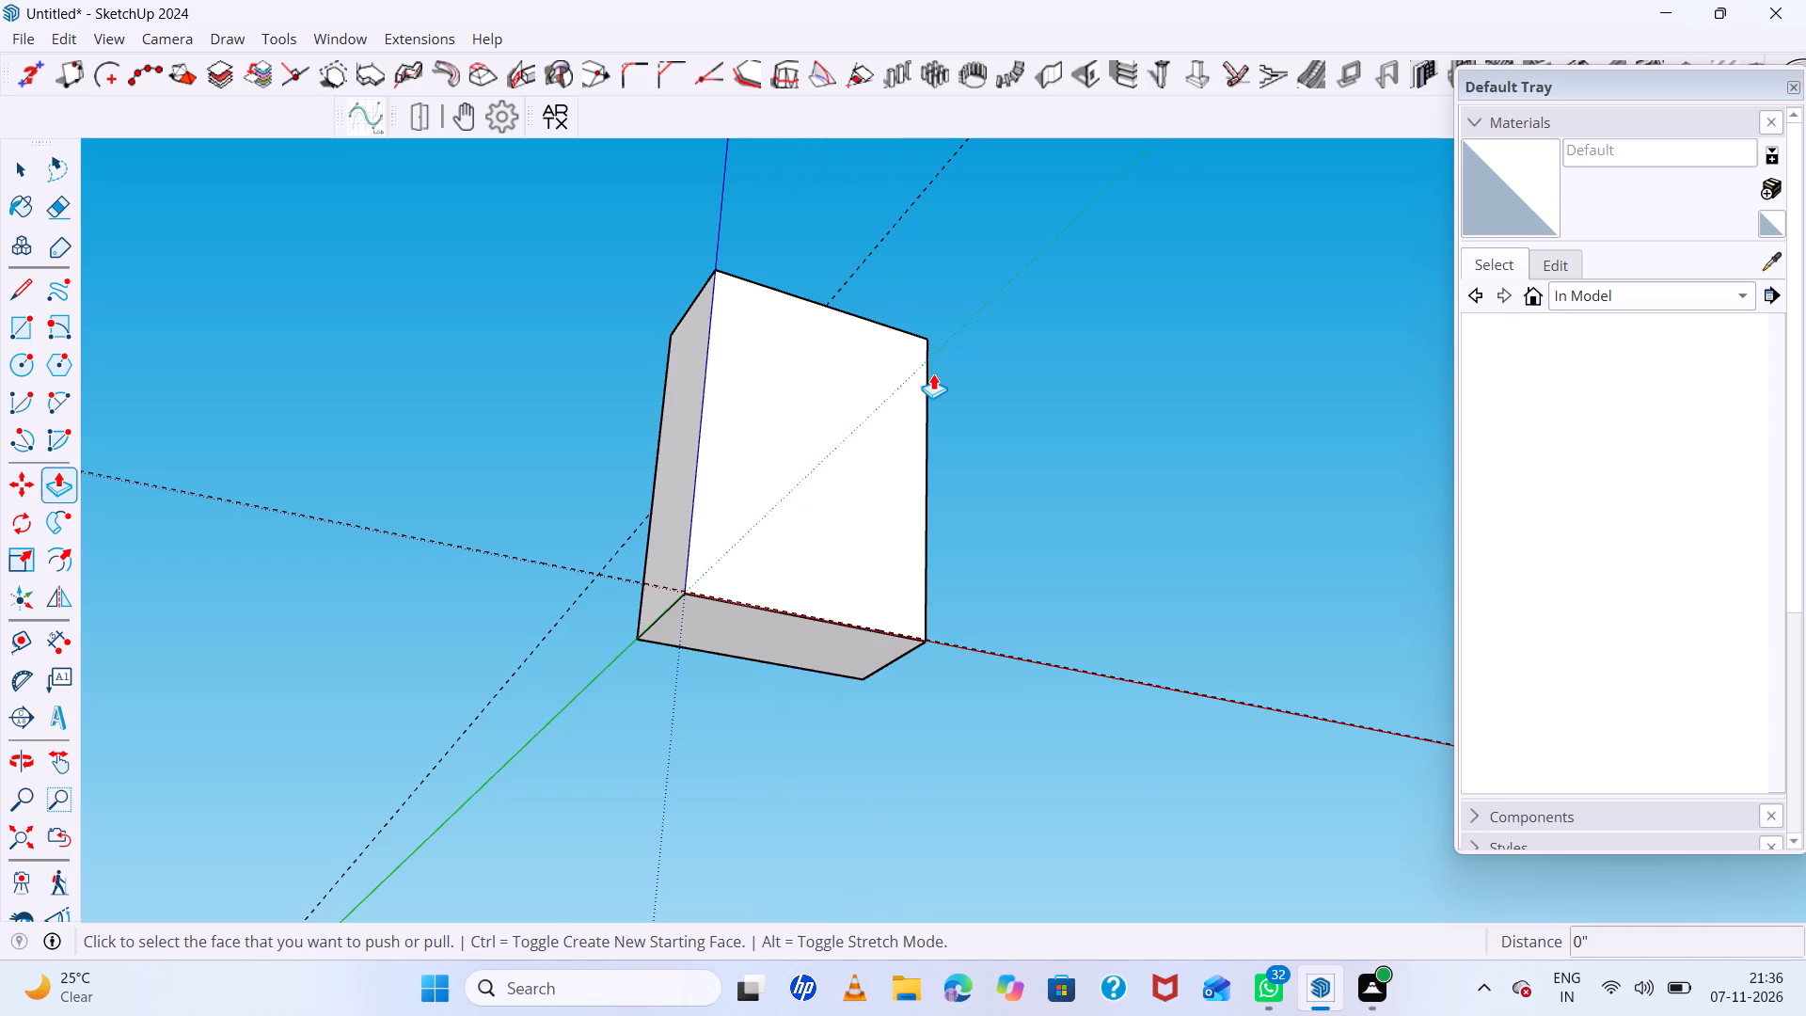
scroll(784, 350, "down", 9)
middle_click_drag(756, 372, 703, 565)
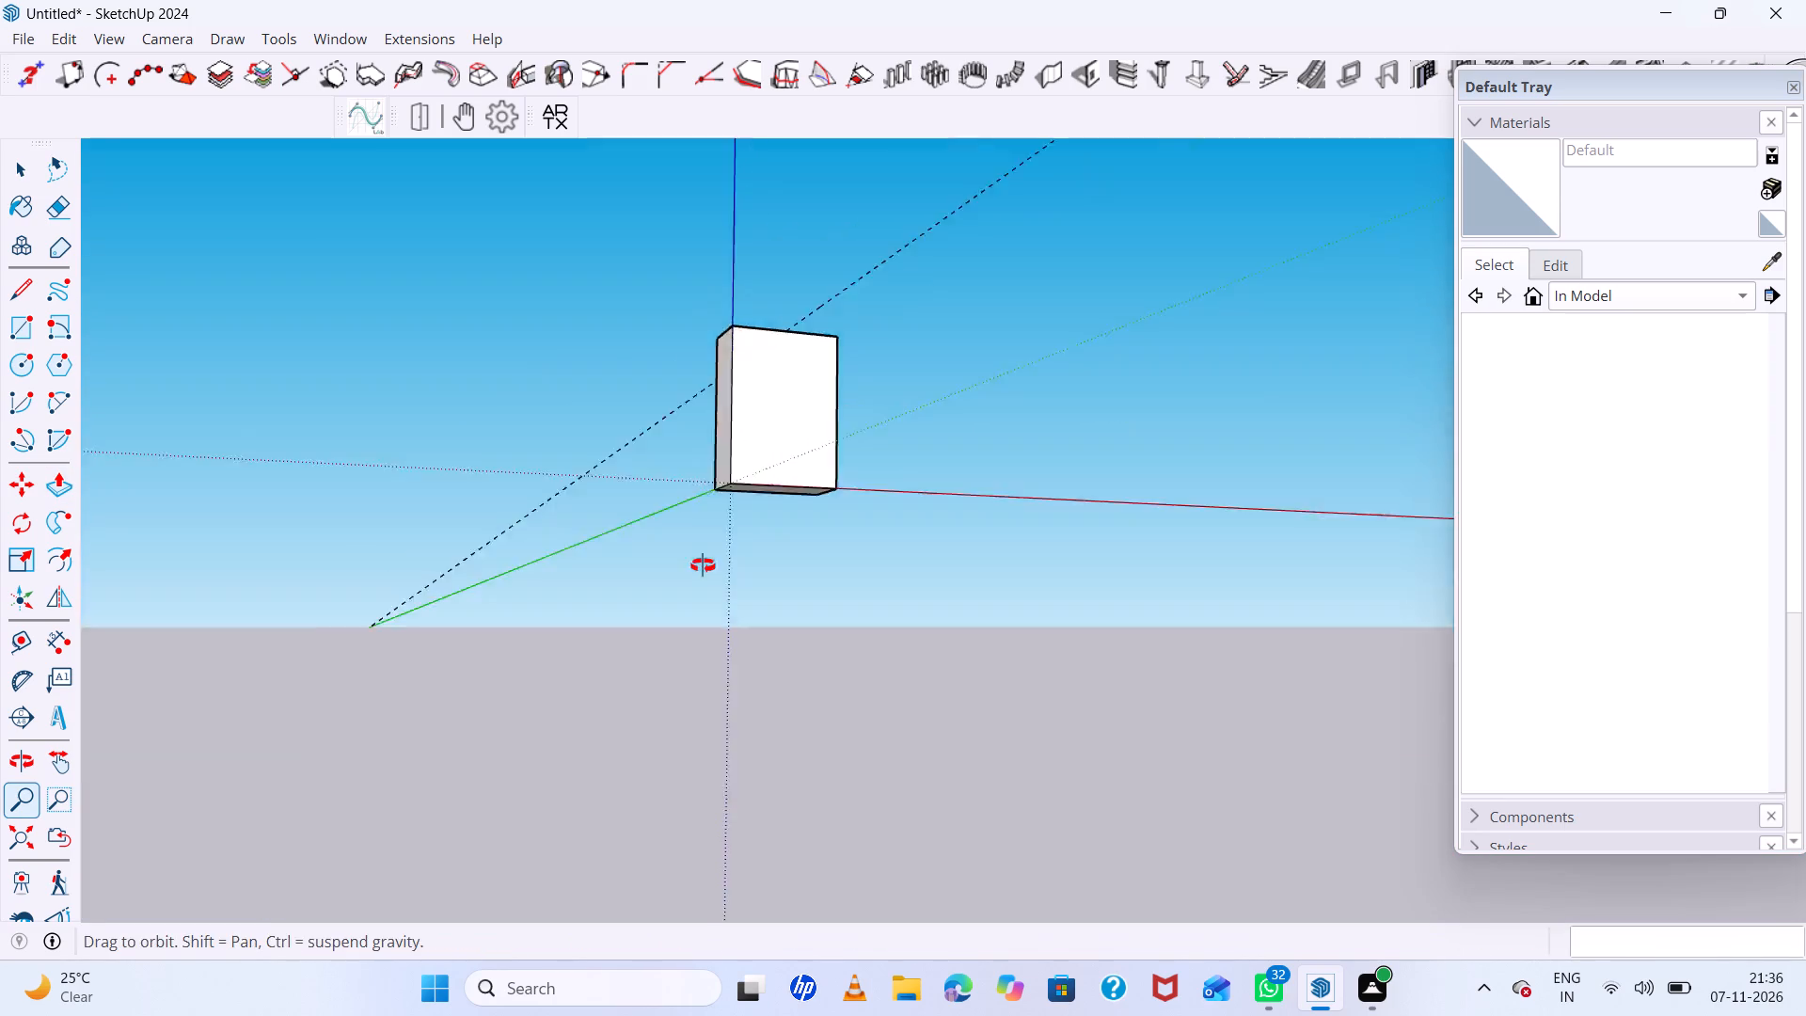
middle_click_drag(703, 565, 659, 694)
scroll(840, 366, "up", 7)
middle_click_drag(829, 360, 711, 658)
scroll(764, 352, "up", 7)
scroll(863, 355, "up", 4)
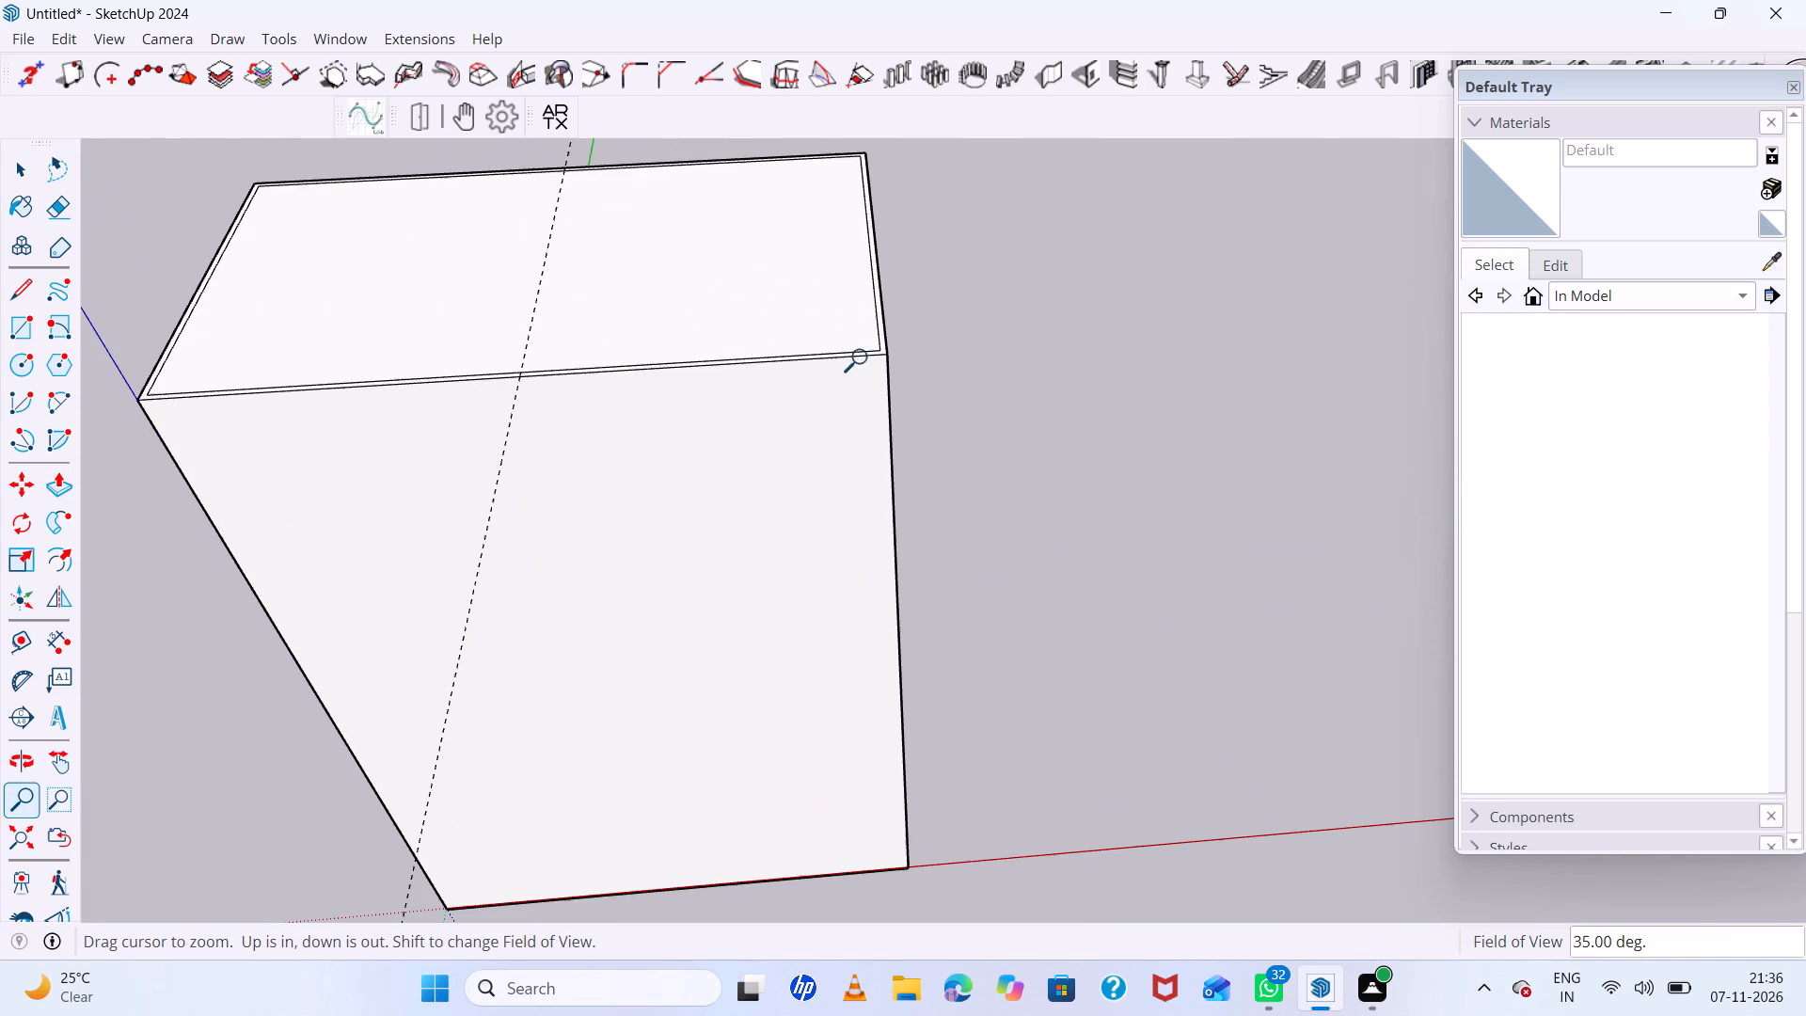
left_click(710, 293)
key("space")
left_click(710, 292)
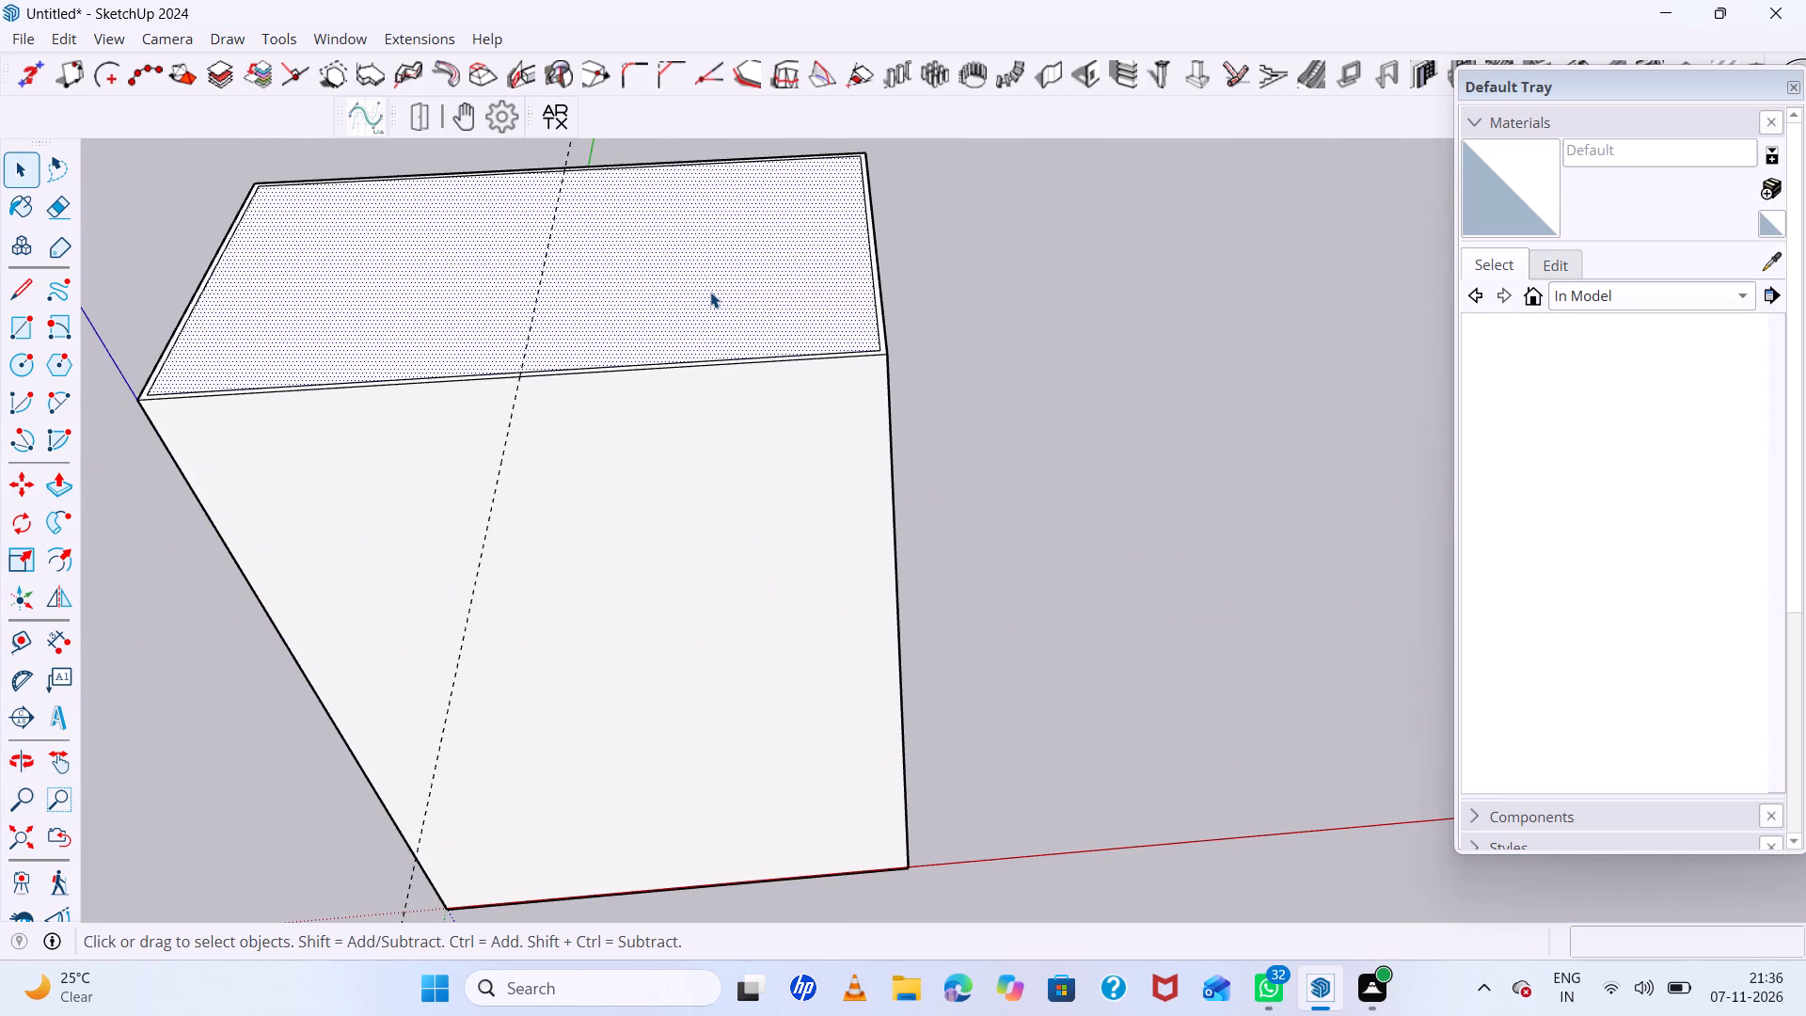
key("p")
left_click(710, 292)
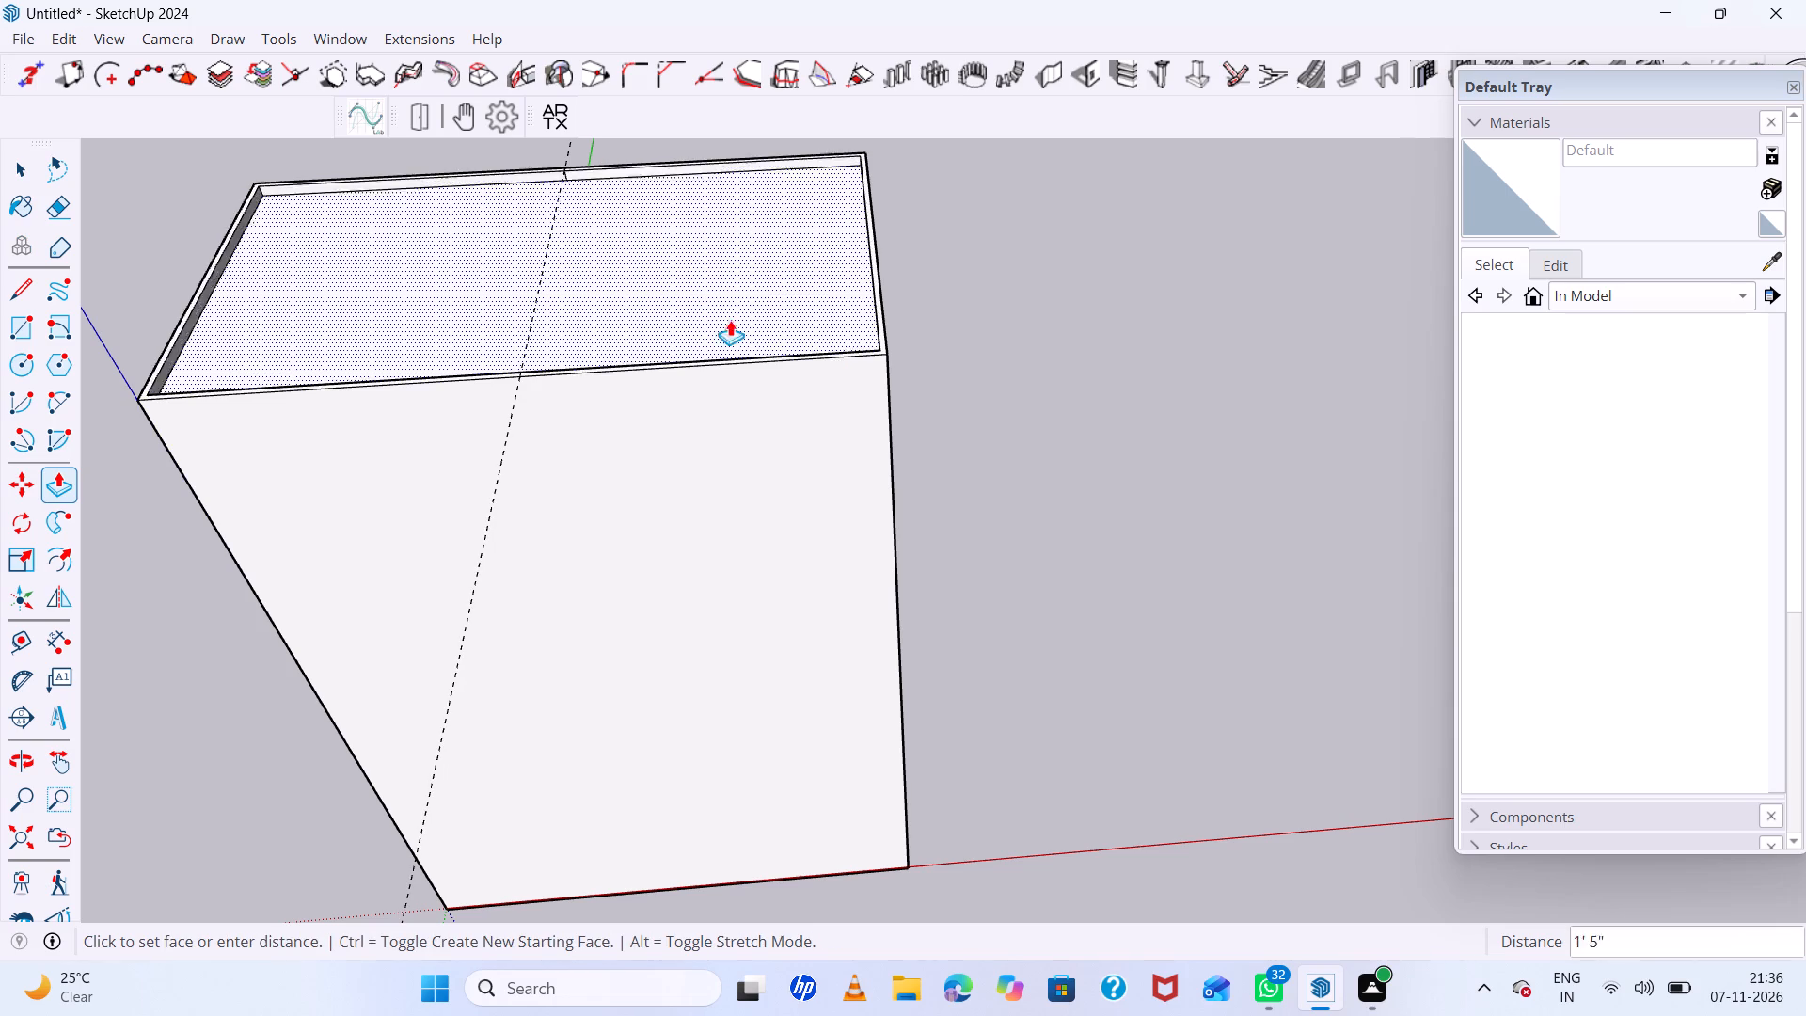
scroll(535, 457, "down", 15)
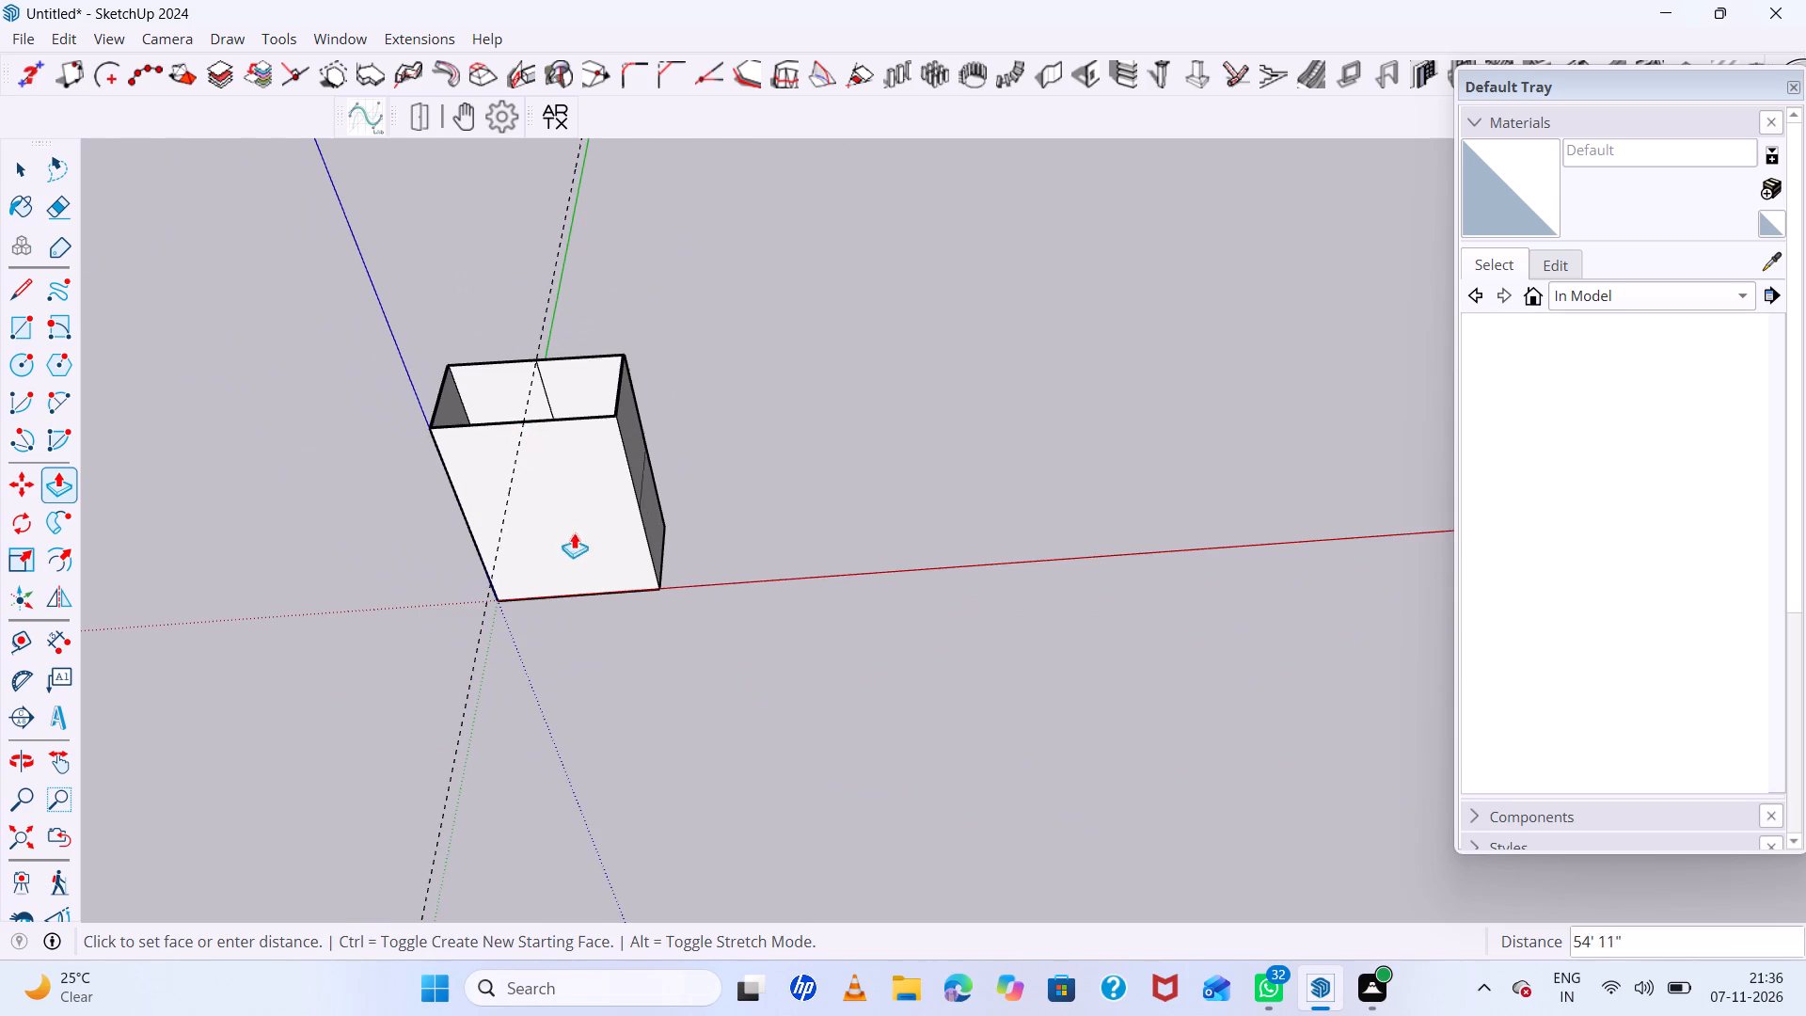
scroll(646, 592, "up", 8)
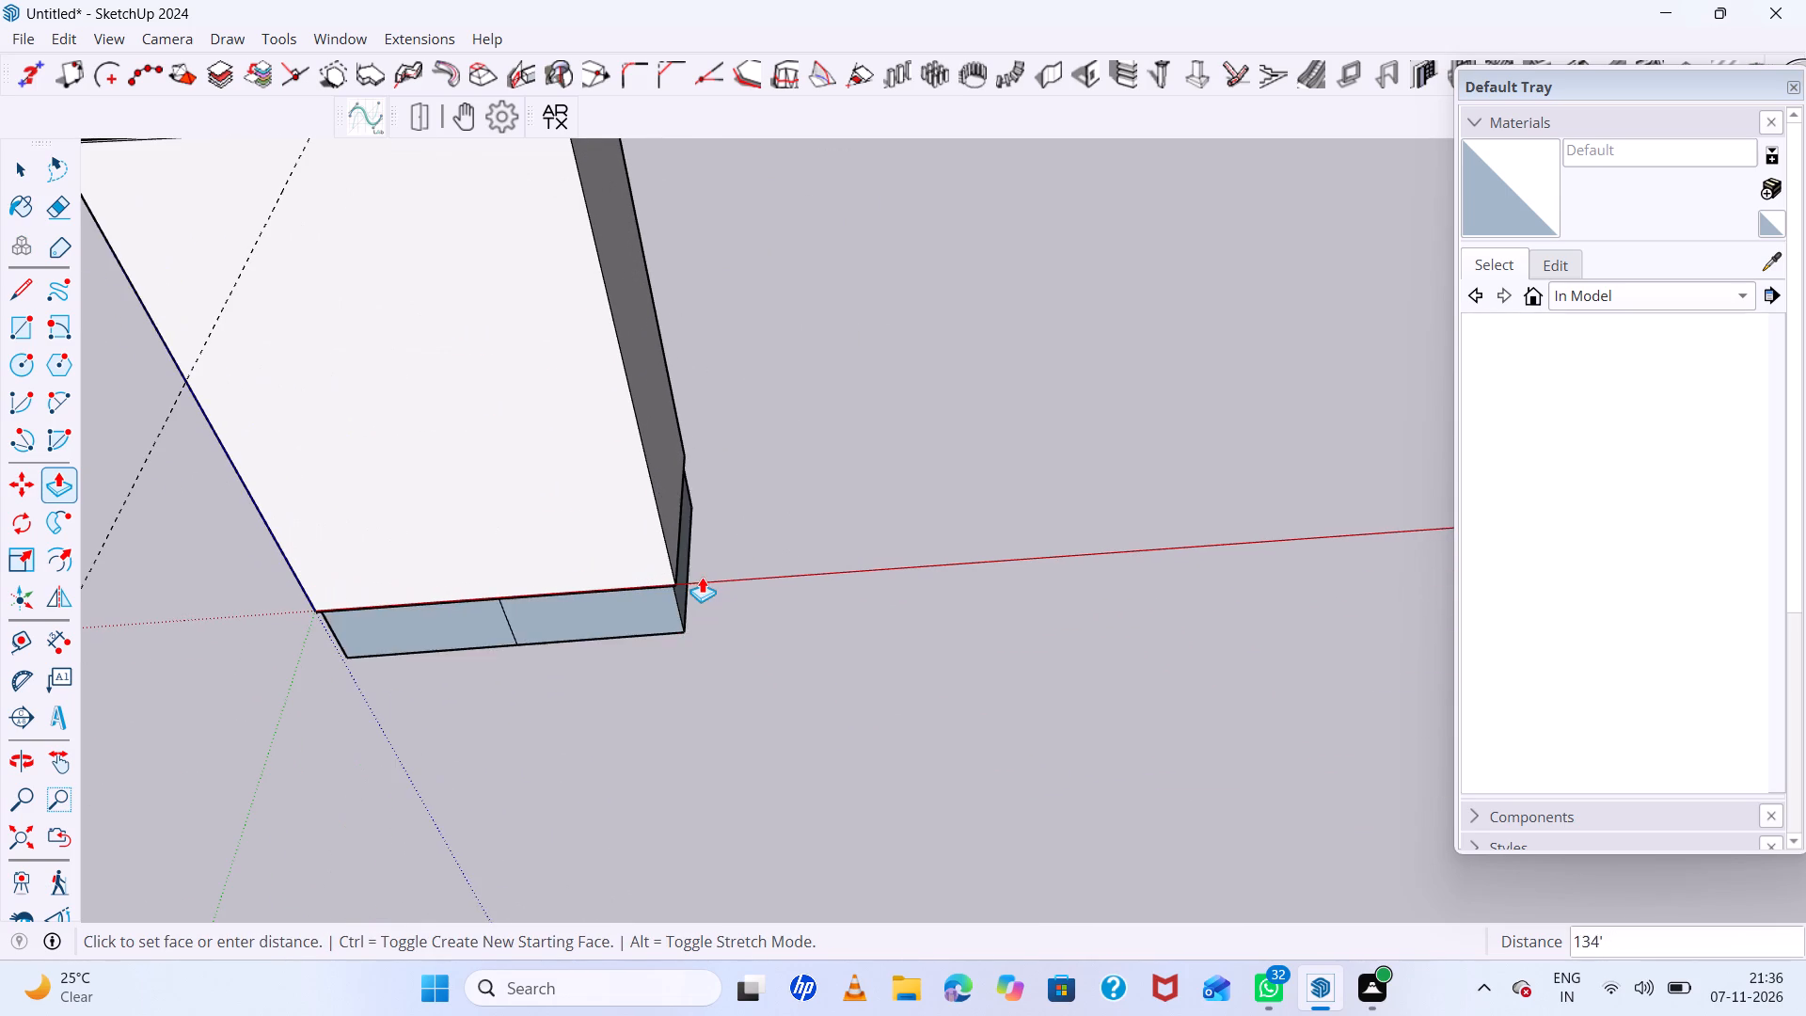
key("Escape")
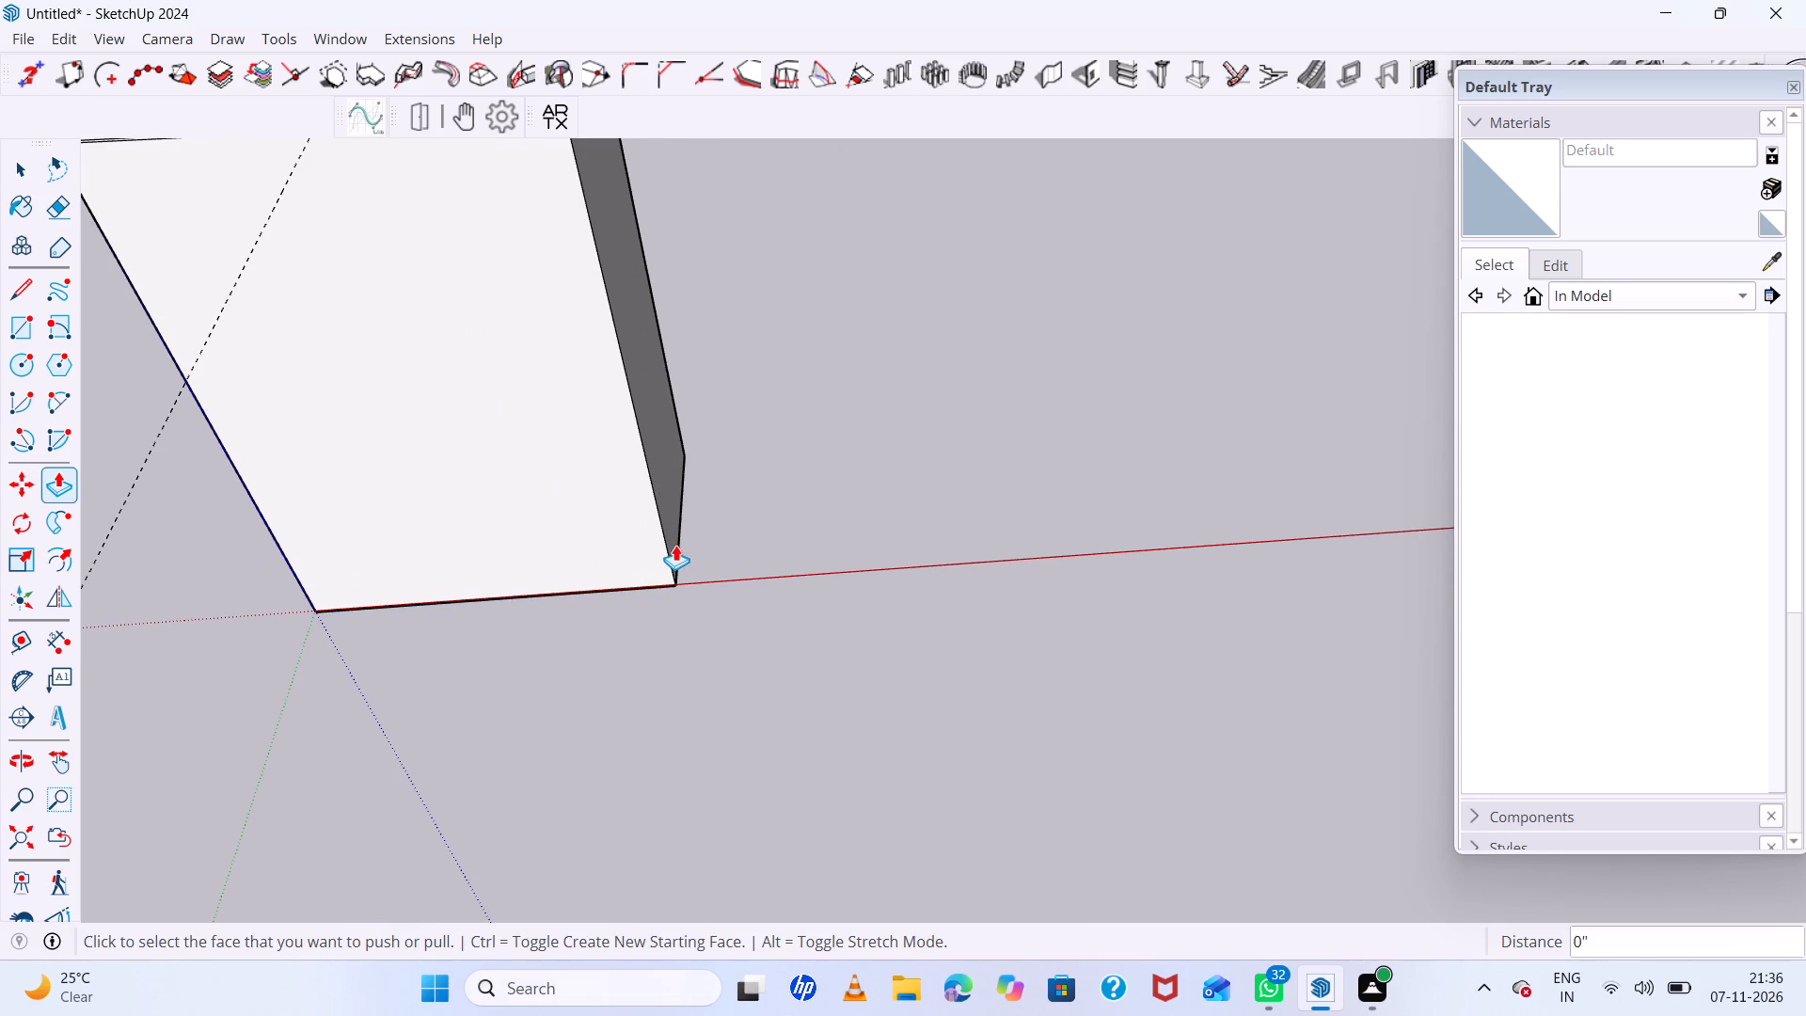
Place a horizontal guide line 5" above the bottom edge of the box's front.
key("t")
scroll(625, 664, "up", 8)
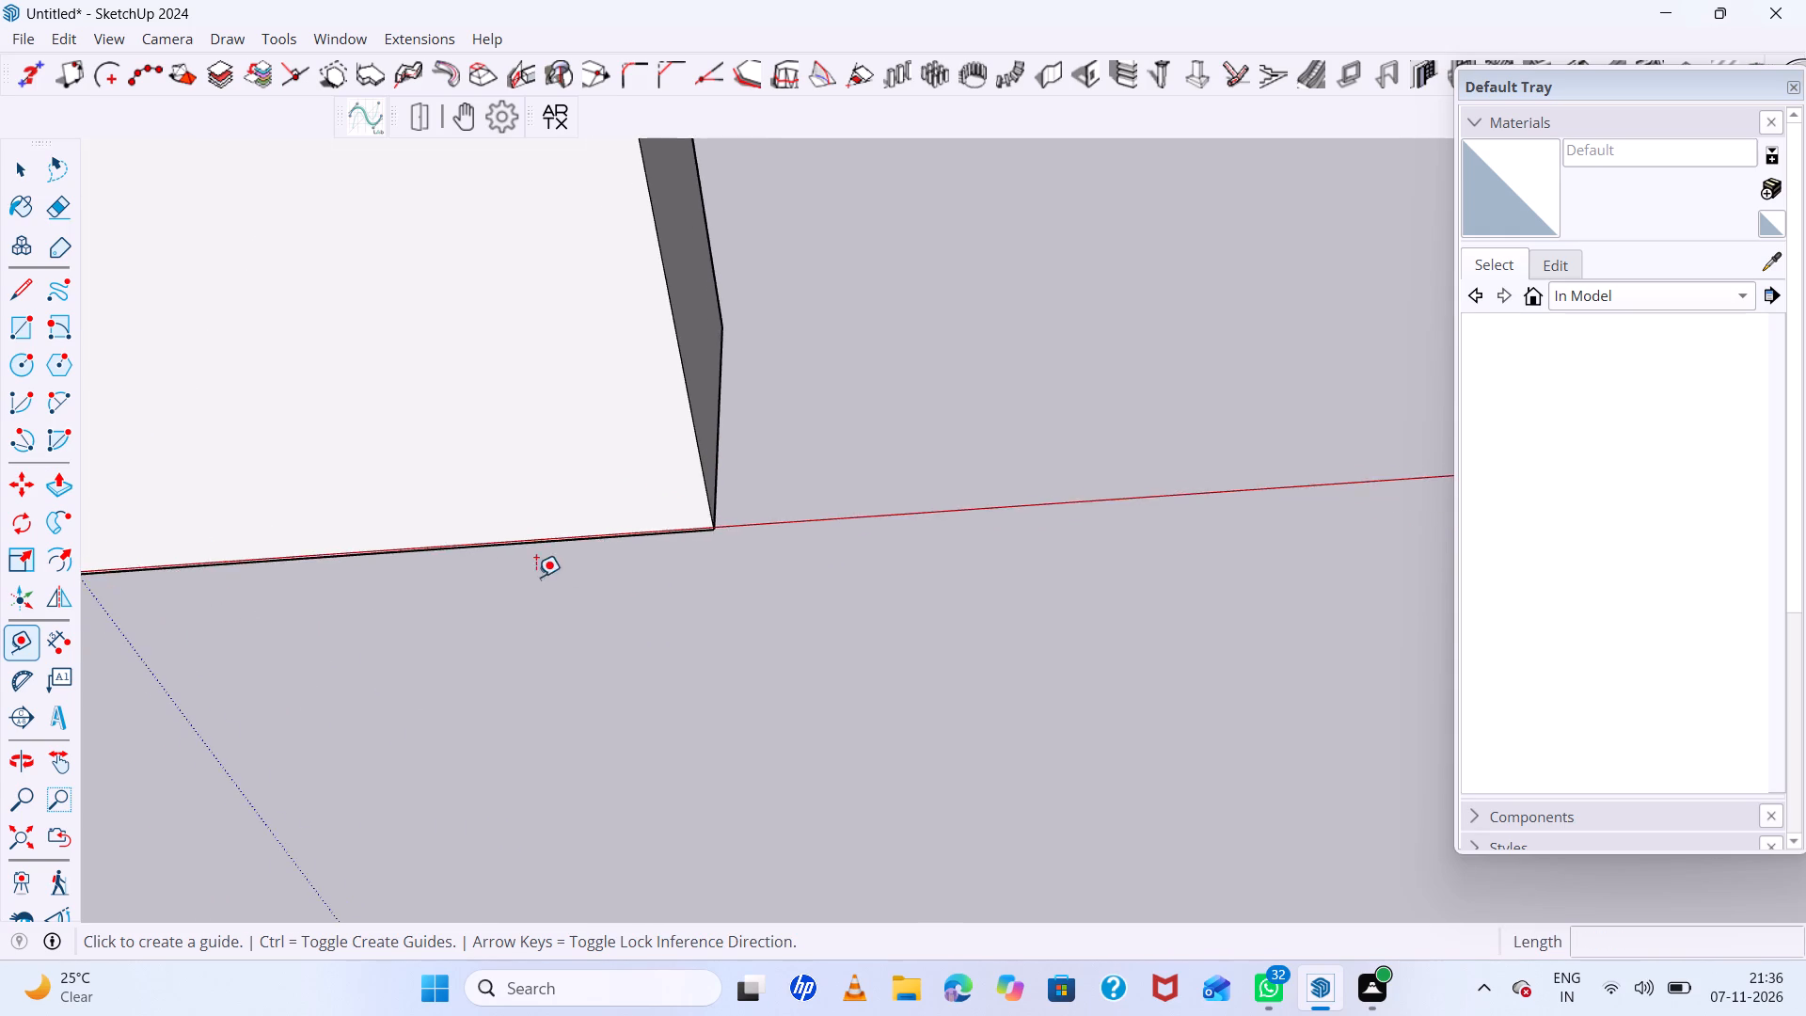
middle_click_drag(538, 574, 724, 325)
scroll(757, 444, "up", 7)
left_click(697, 507)
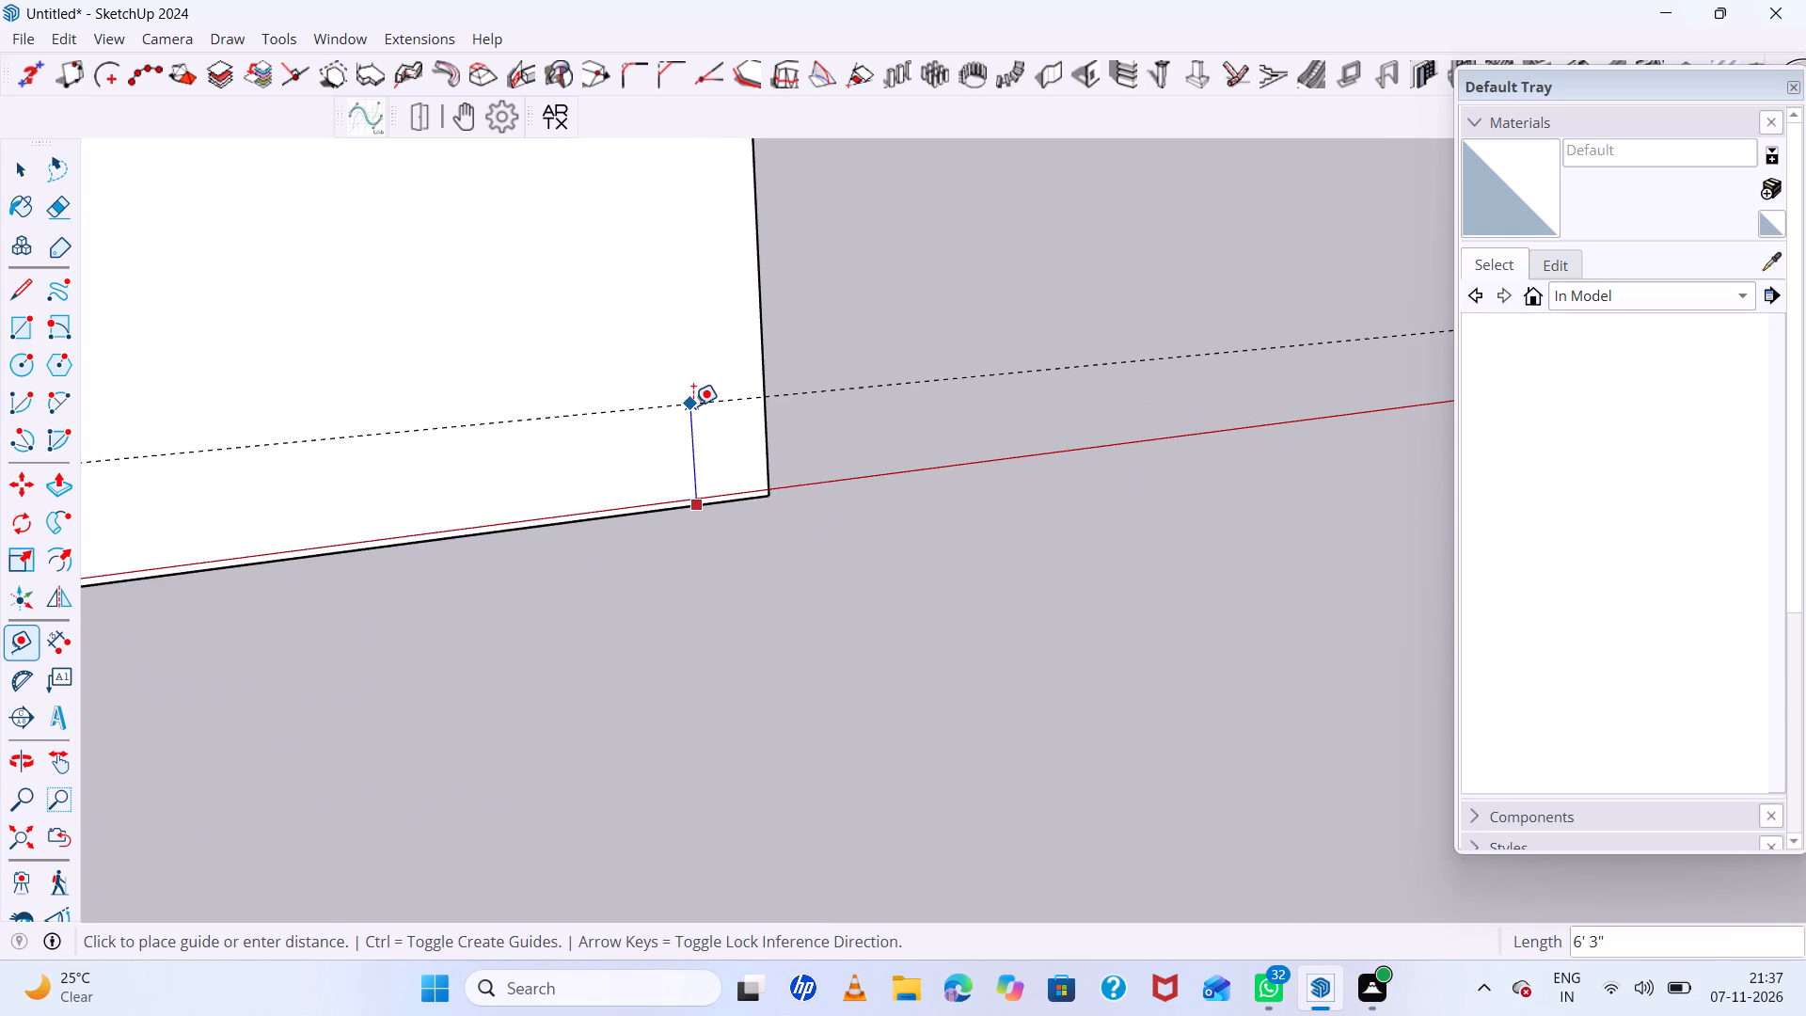
key("5")
key("Return")
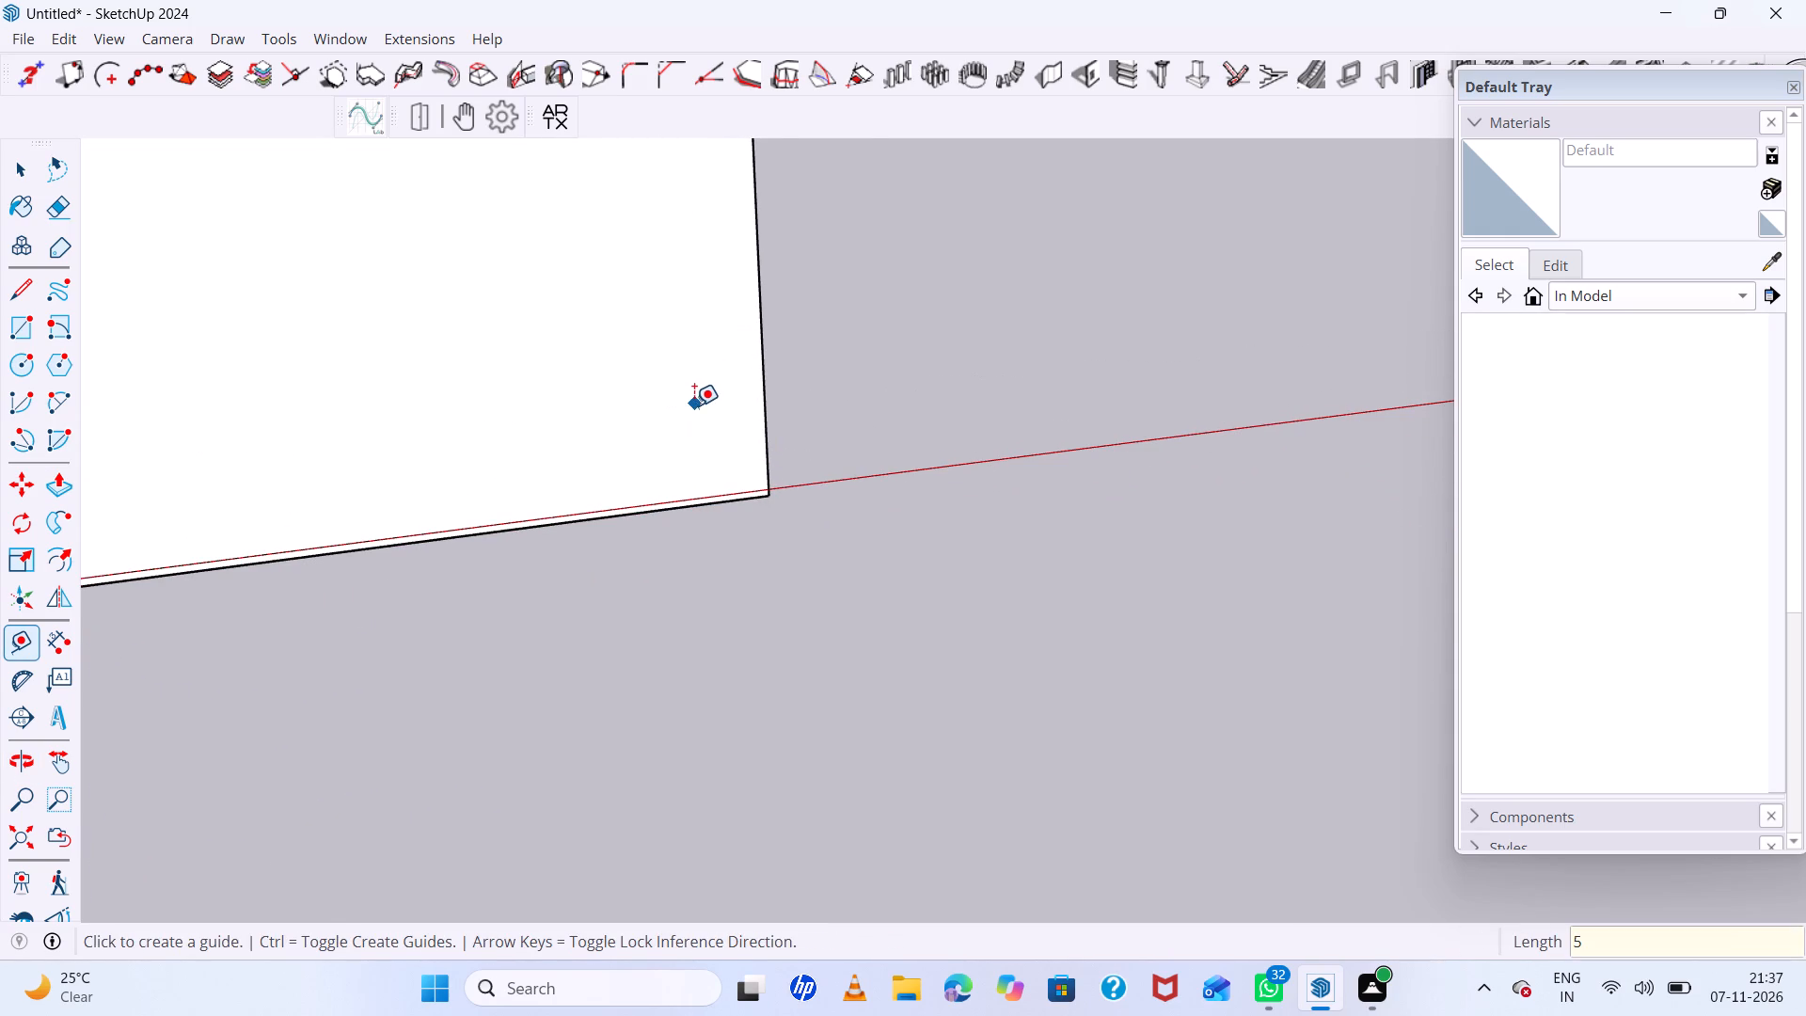
scroll(1272, 666, "down", 7)
scroll(642, 998, "down", 14)
scroll(524, 689, "down", 6)
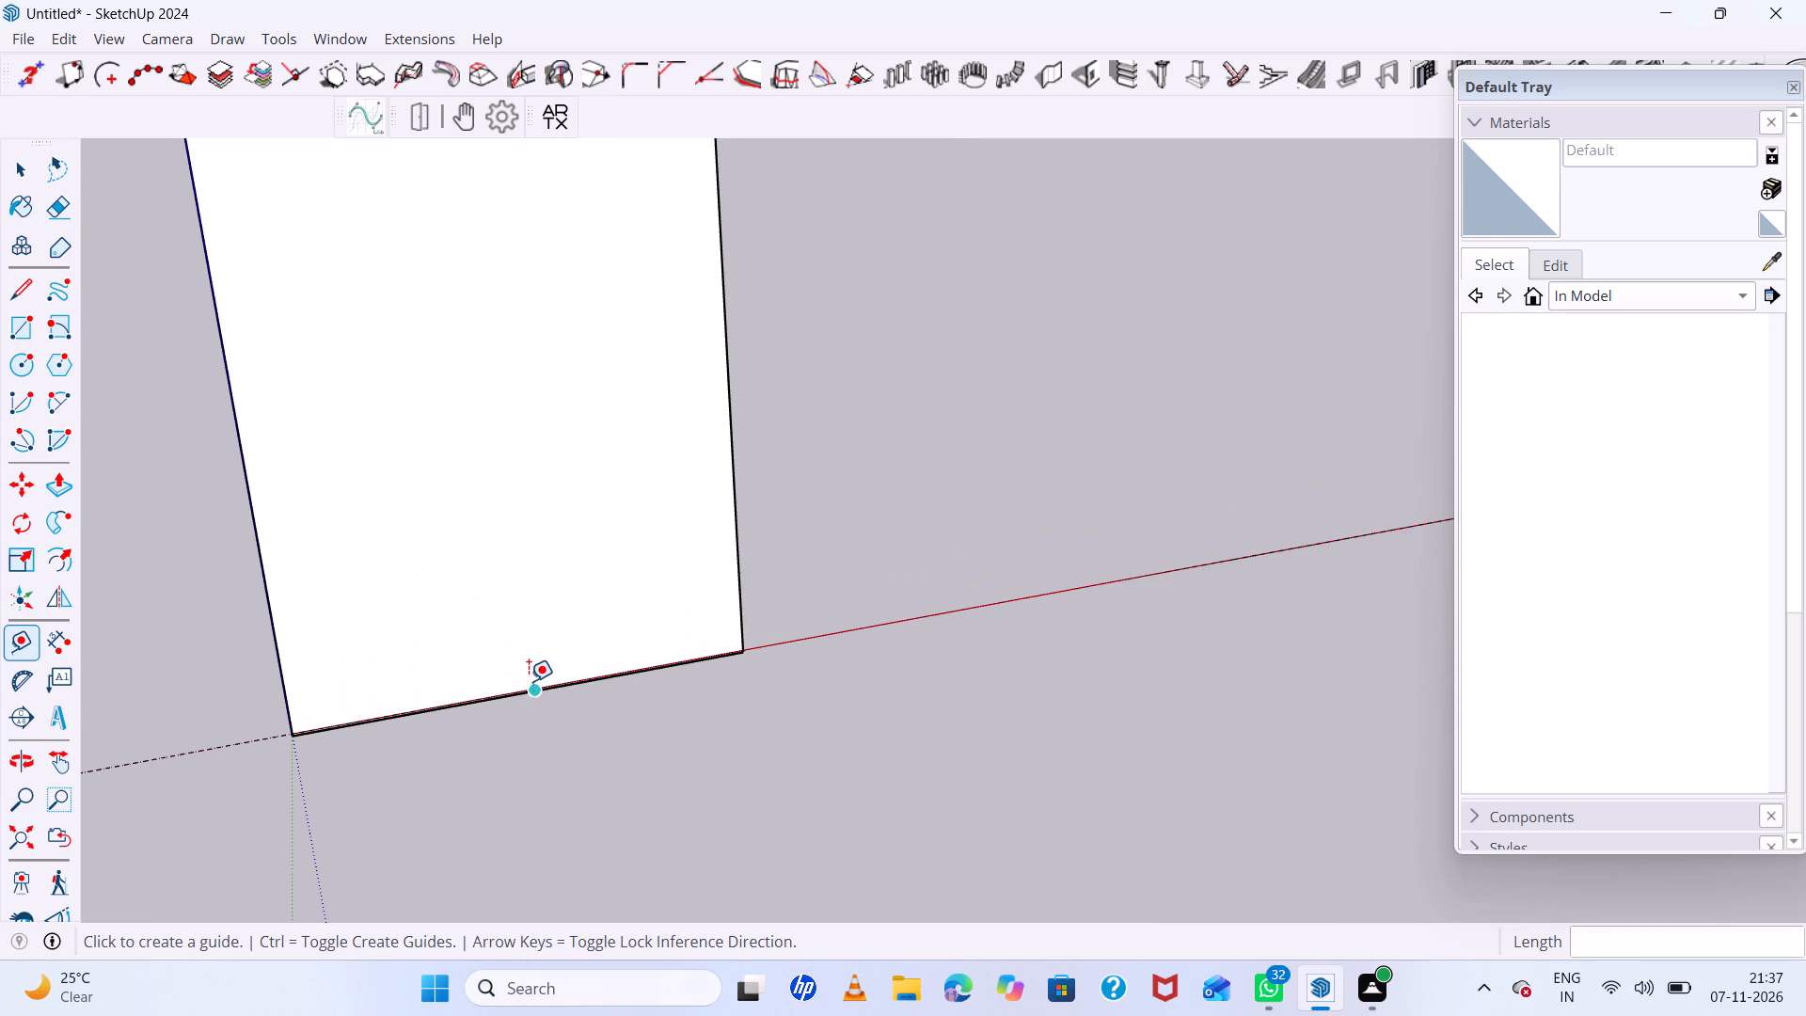
Undo the last guide line placed from the bottom edge of the box's front.
key("ctrl+z")
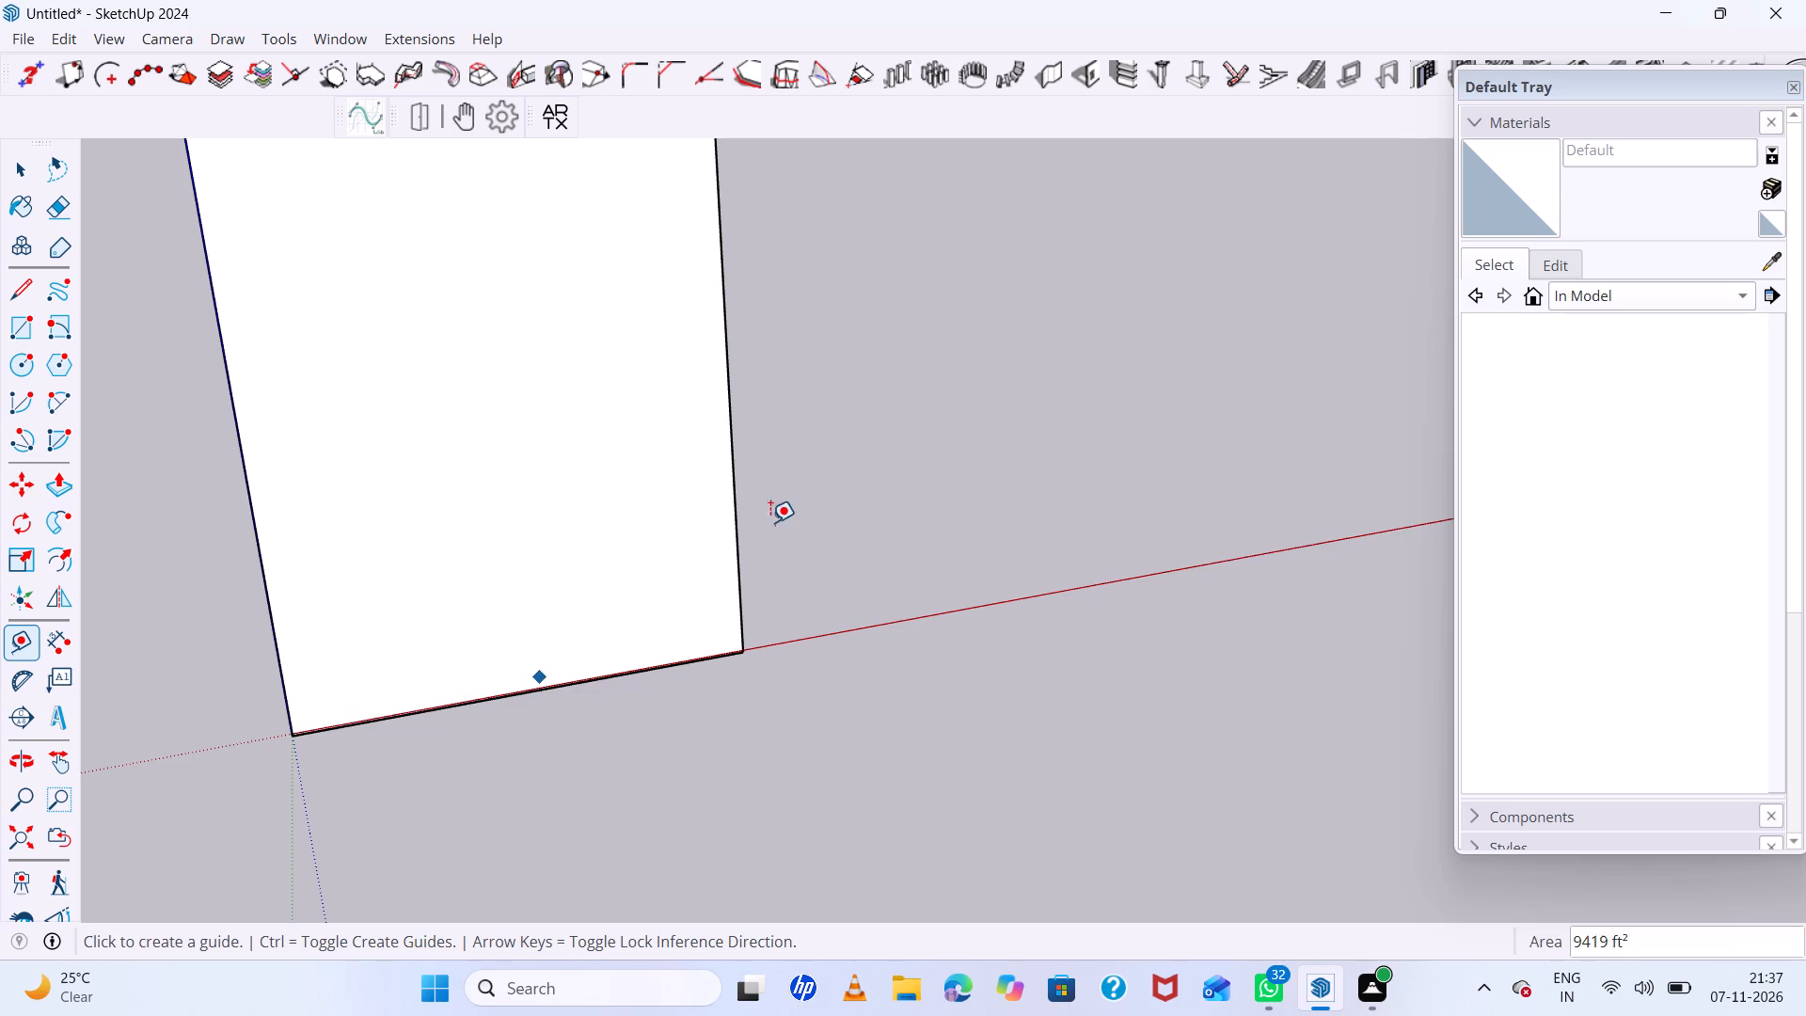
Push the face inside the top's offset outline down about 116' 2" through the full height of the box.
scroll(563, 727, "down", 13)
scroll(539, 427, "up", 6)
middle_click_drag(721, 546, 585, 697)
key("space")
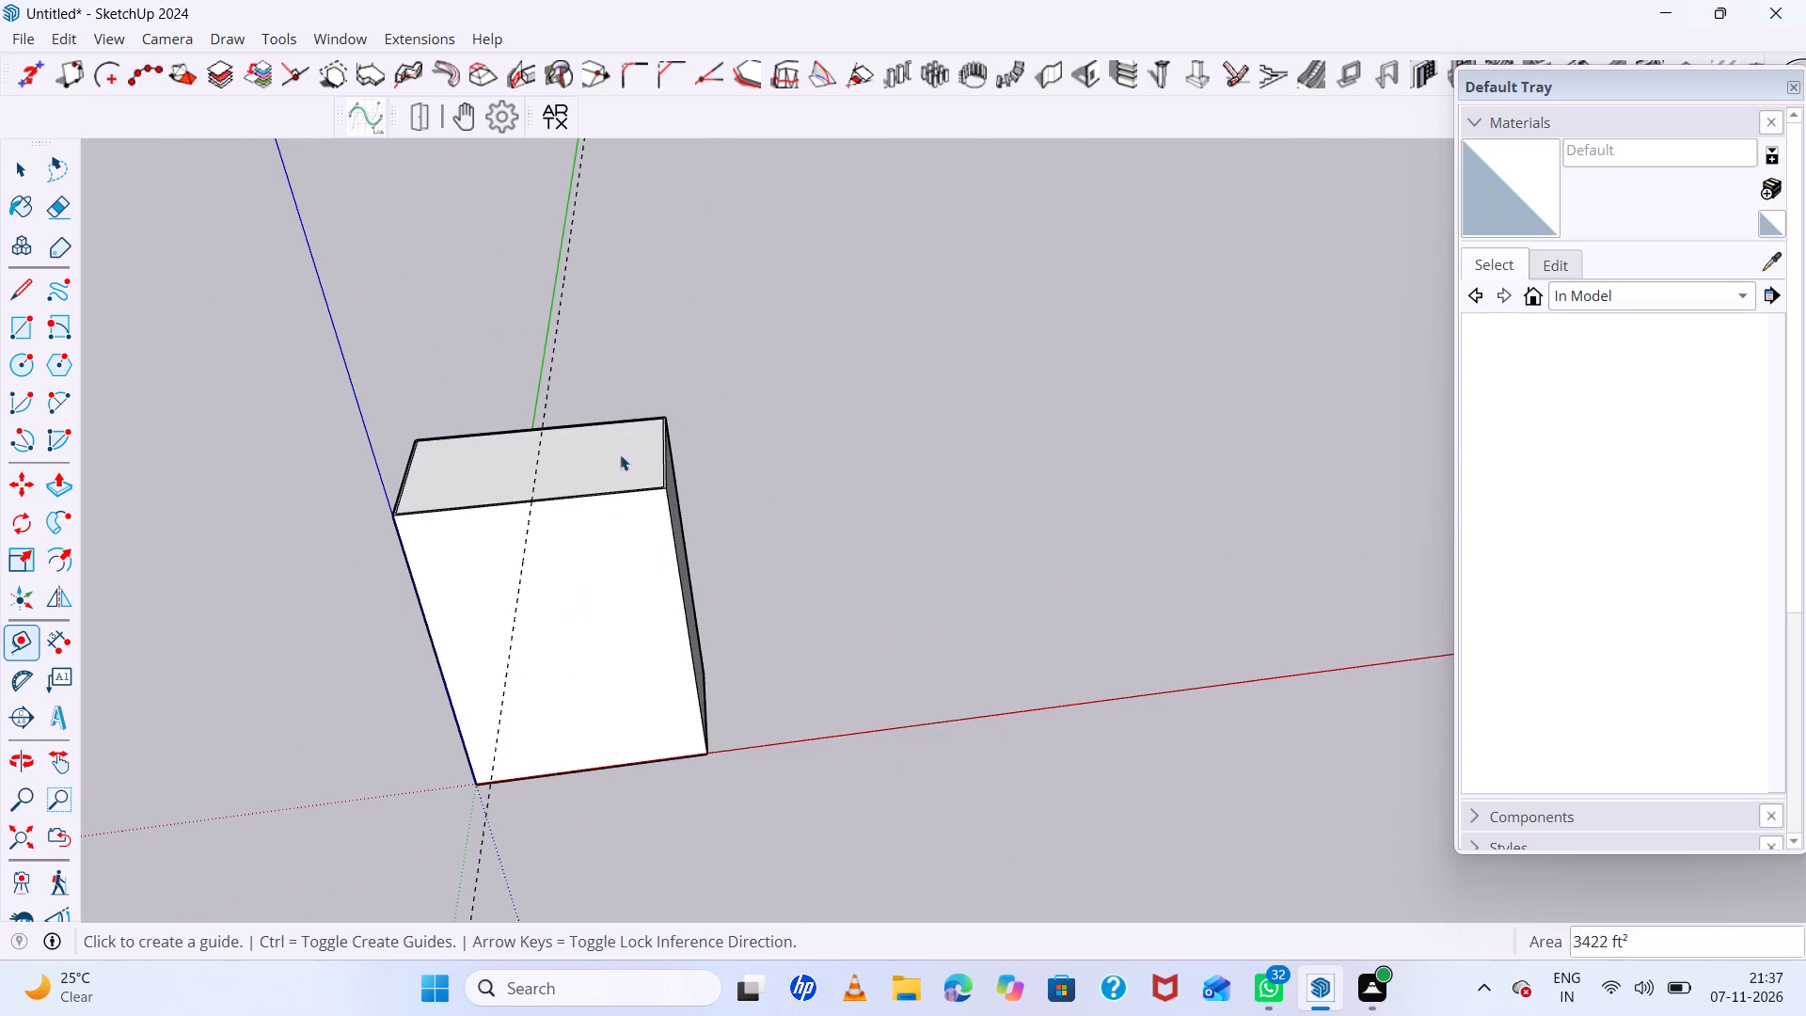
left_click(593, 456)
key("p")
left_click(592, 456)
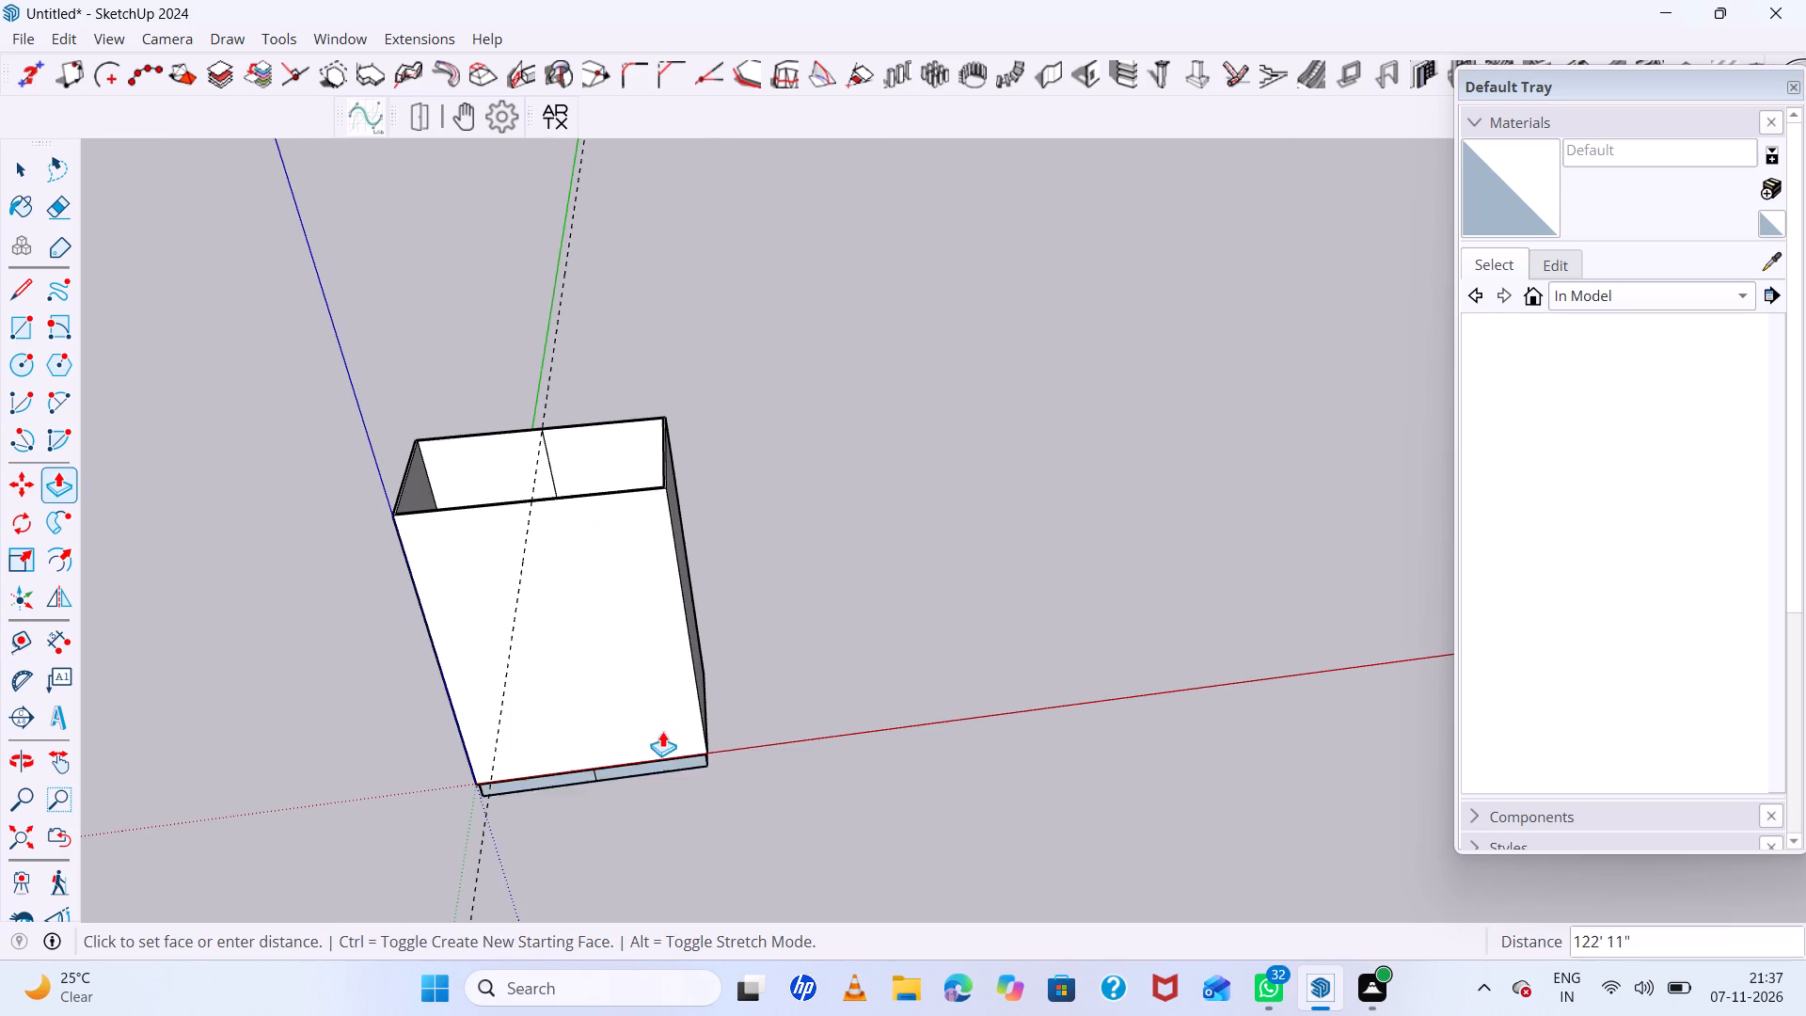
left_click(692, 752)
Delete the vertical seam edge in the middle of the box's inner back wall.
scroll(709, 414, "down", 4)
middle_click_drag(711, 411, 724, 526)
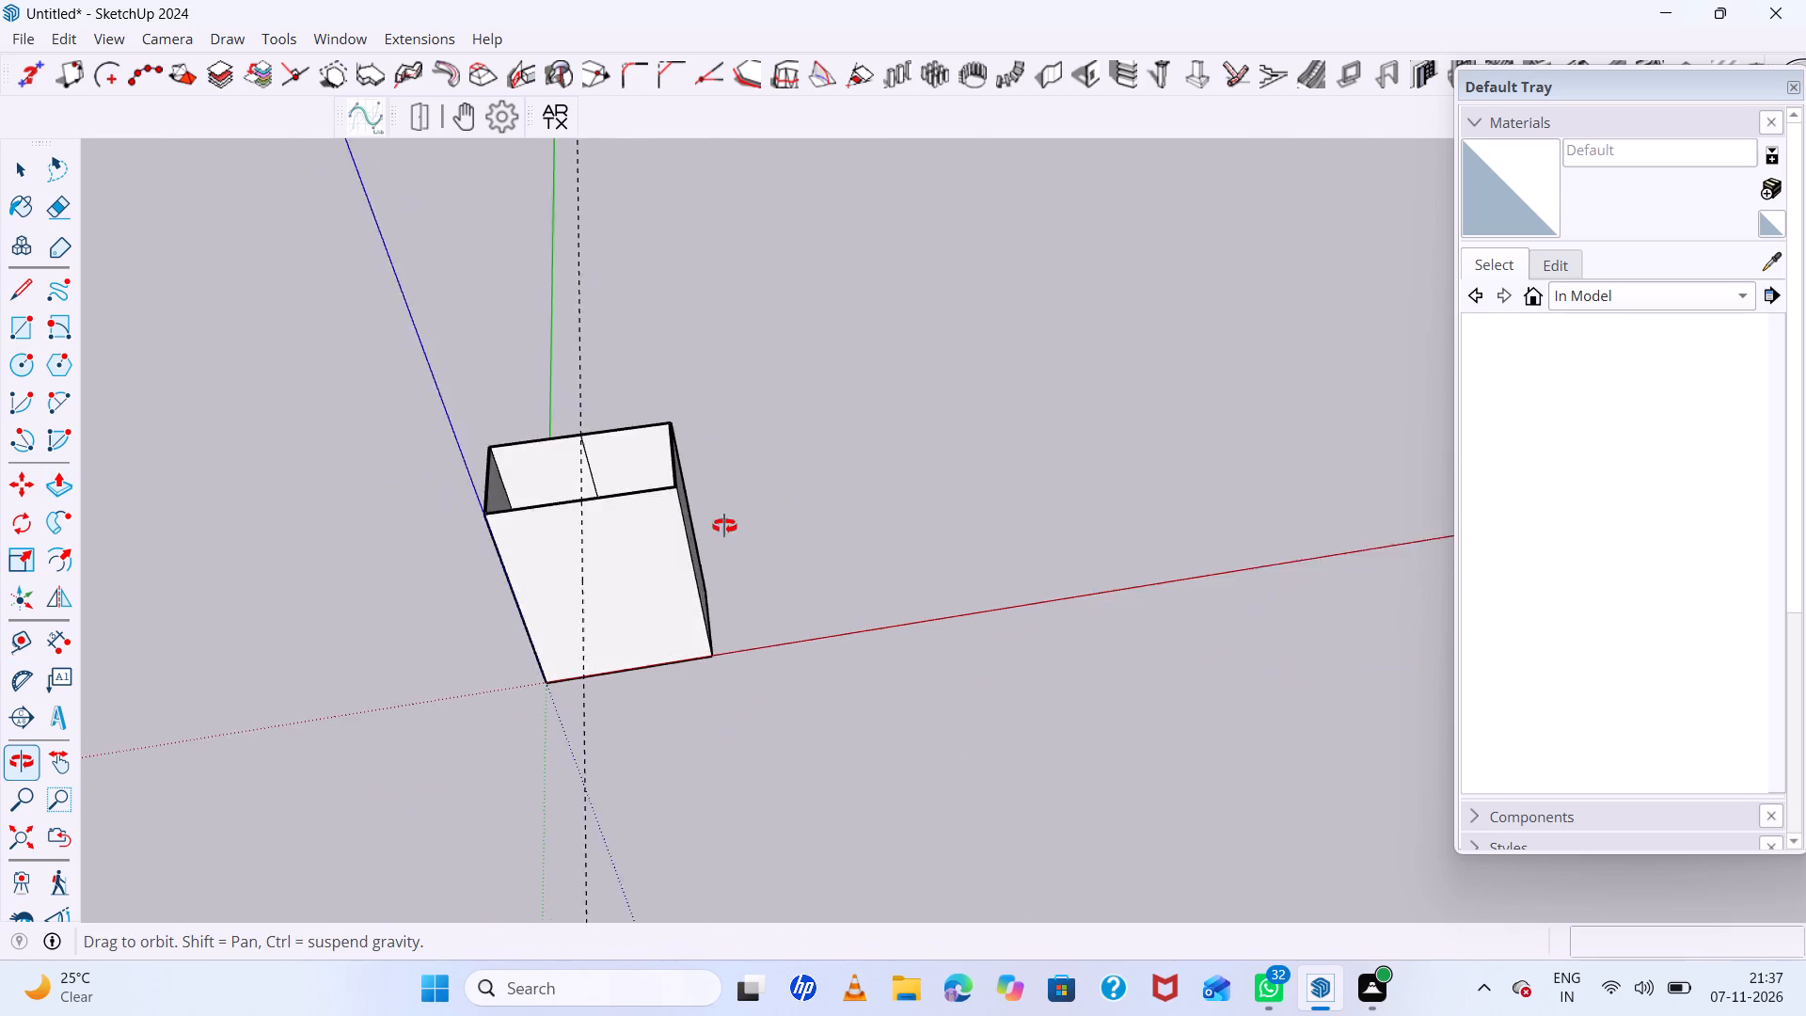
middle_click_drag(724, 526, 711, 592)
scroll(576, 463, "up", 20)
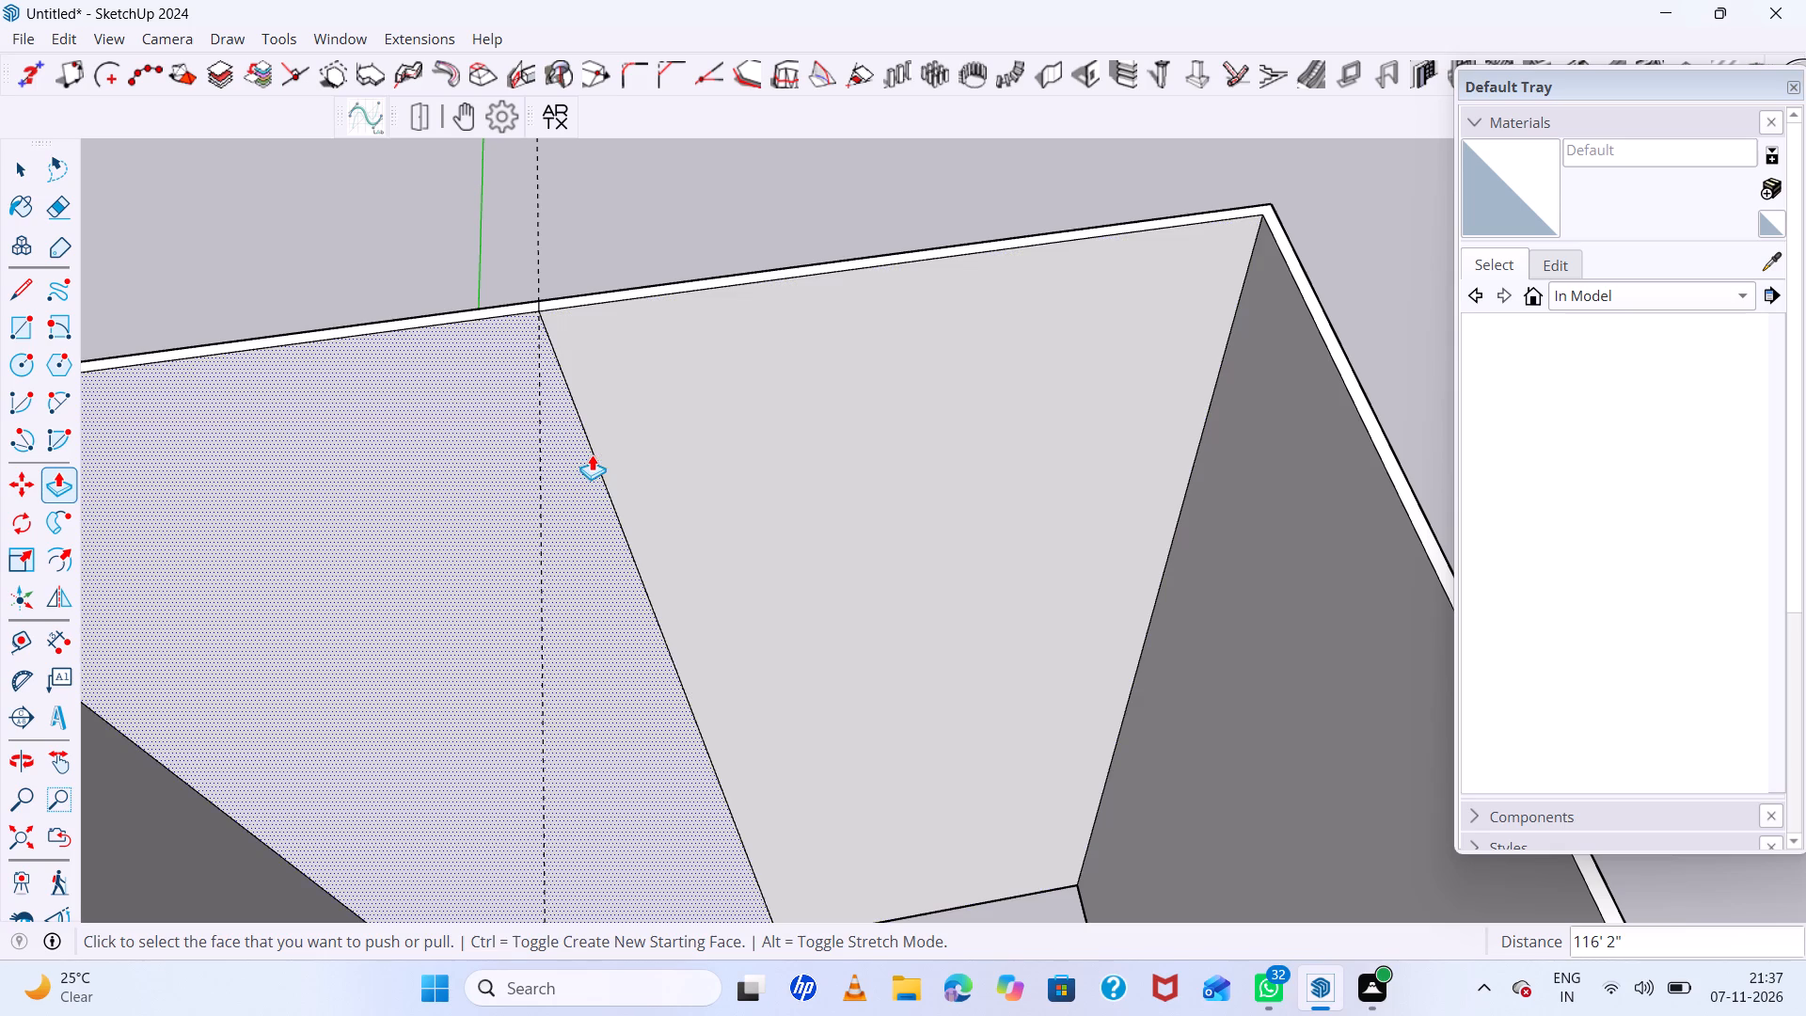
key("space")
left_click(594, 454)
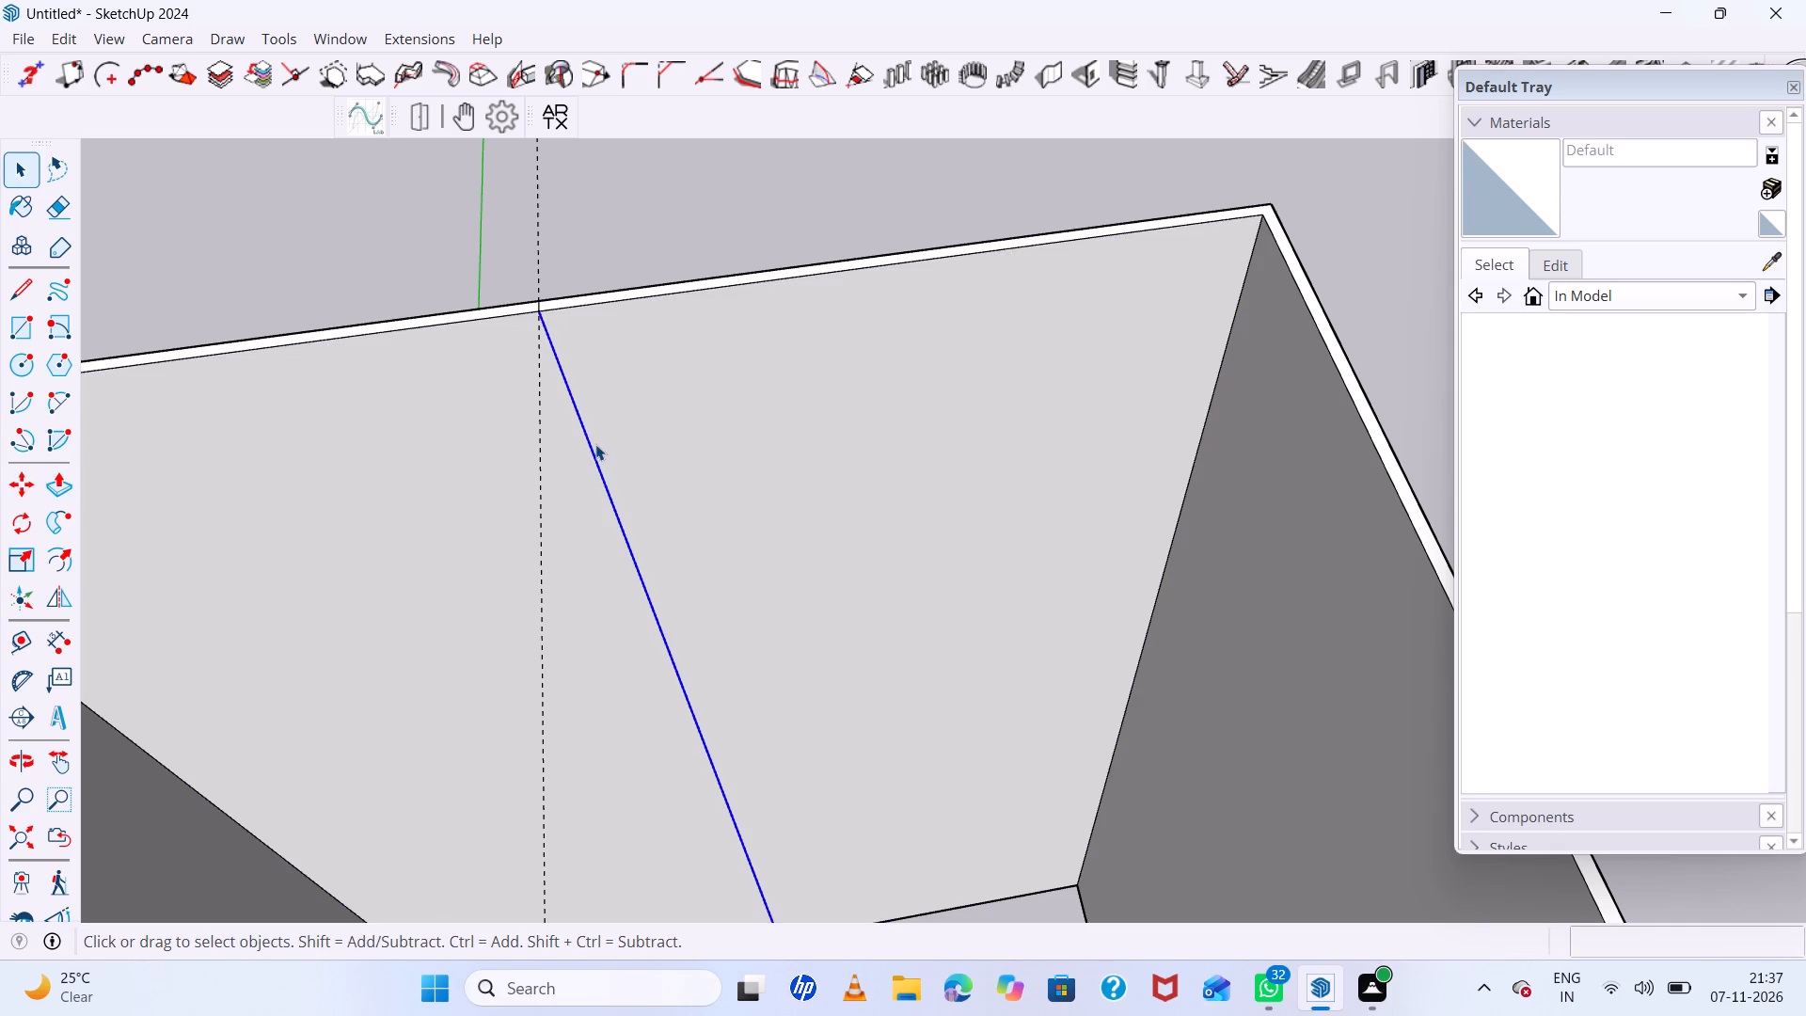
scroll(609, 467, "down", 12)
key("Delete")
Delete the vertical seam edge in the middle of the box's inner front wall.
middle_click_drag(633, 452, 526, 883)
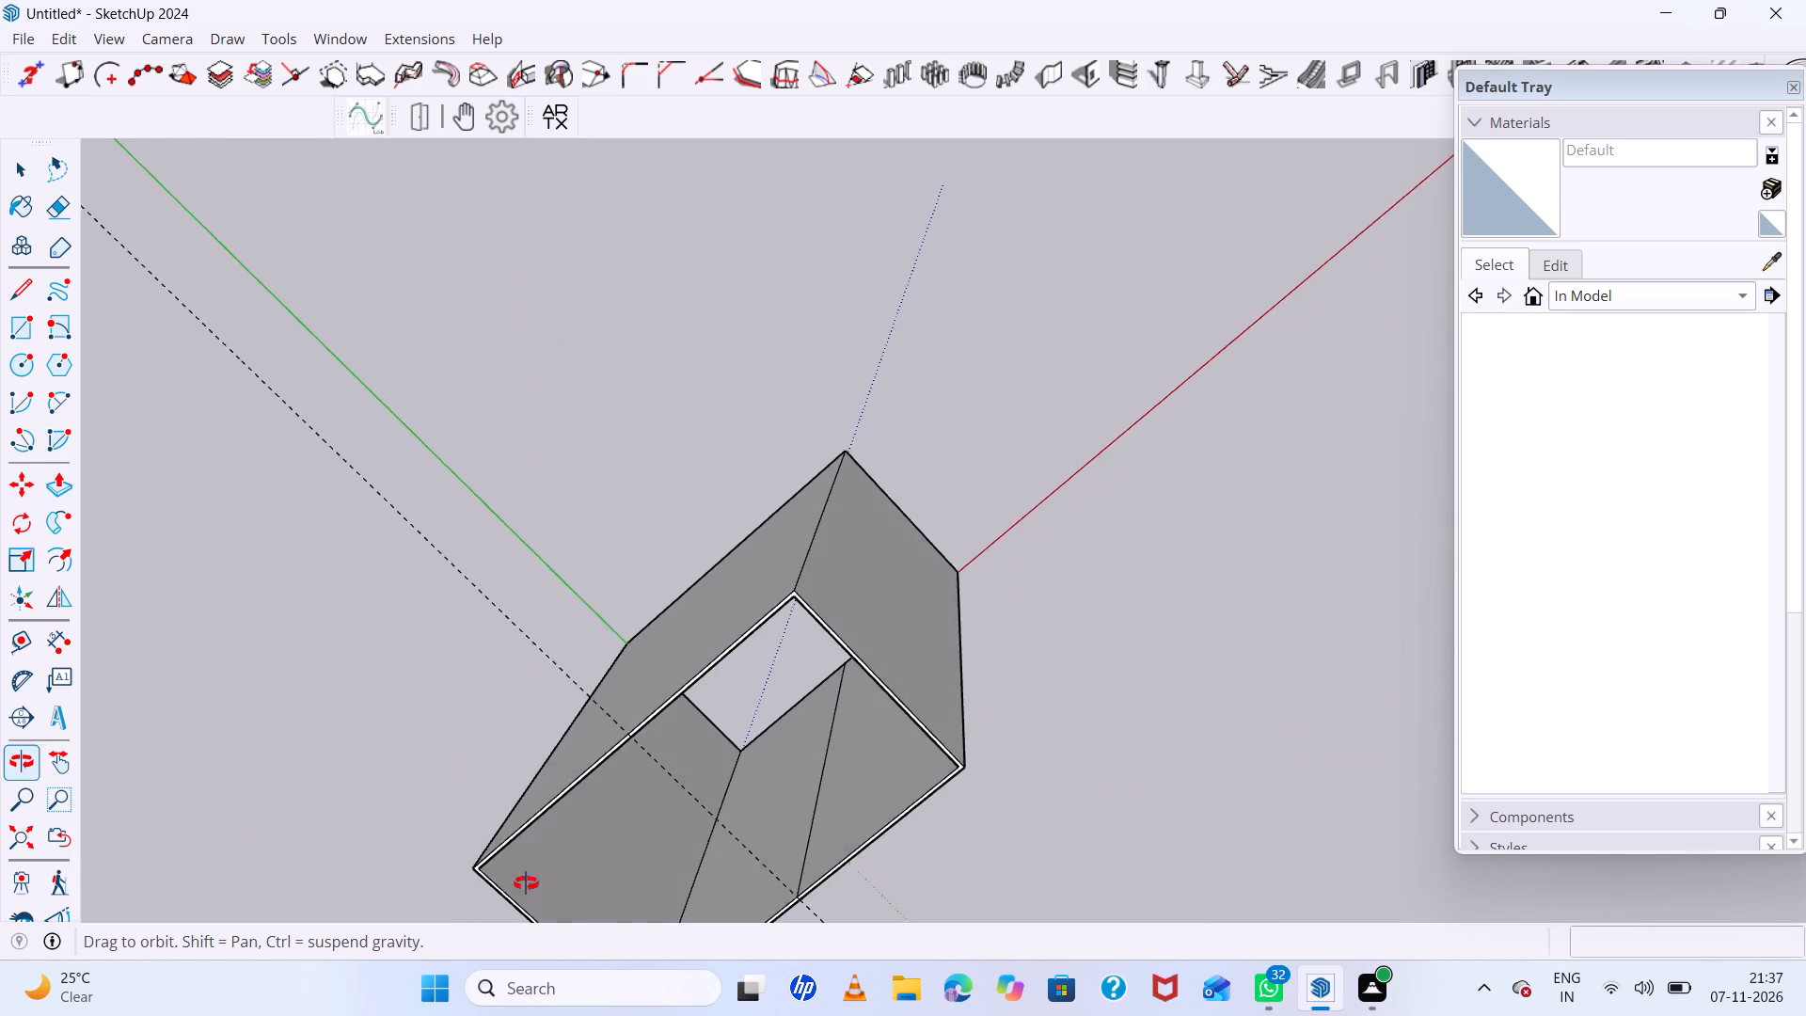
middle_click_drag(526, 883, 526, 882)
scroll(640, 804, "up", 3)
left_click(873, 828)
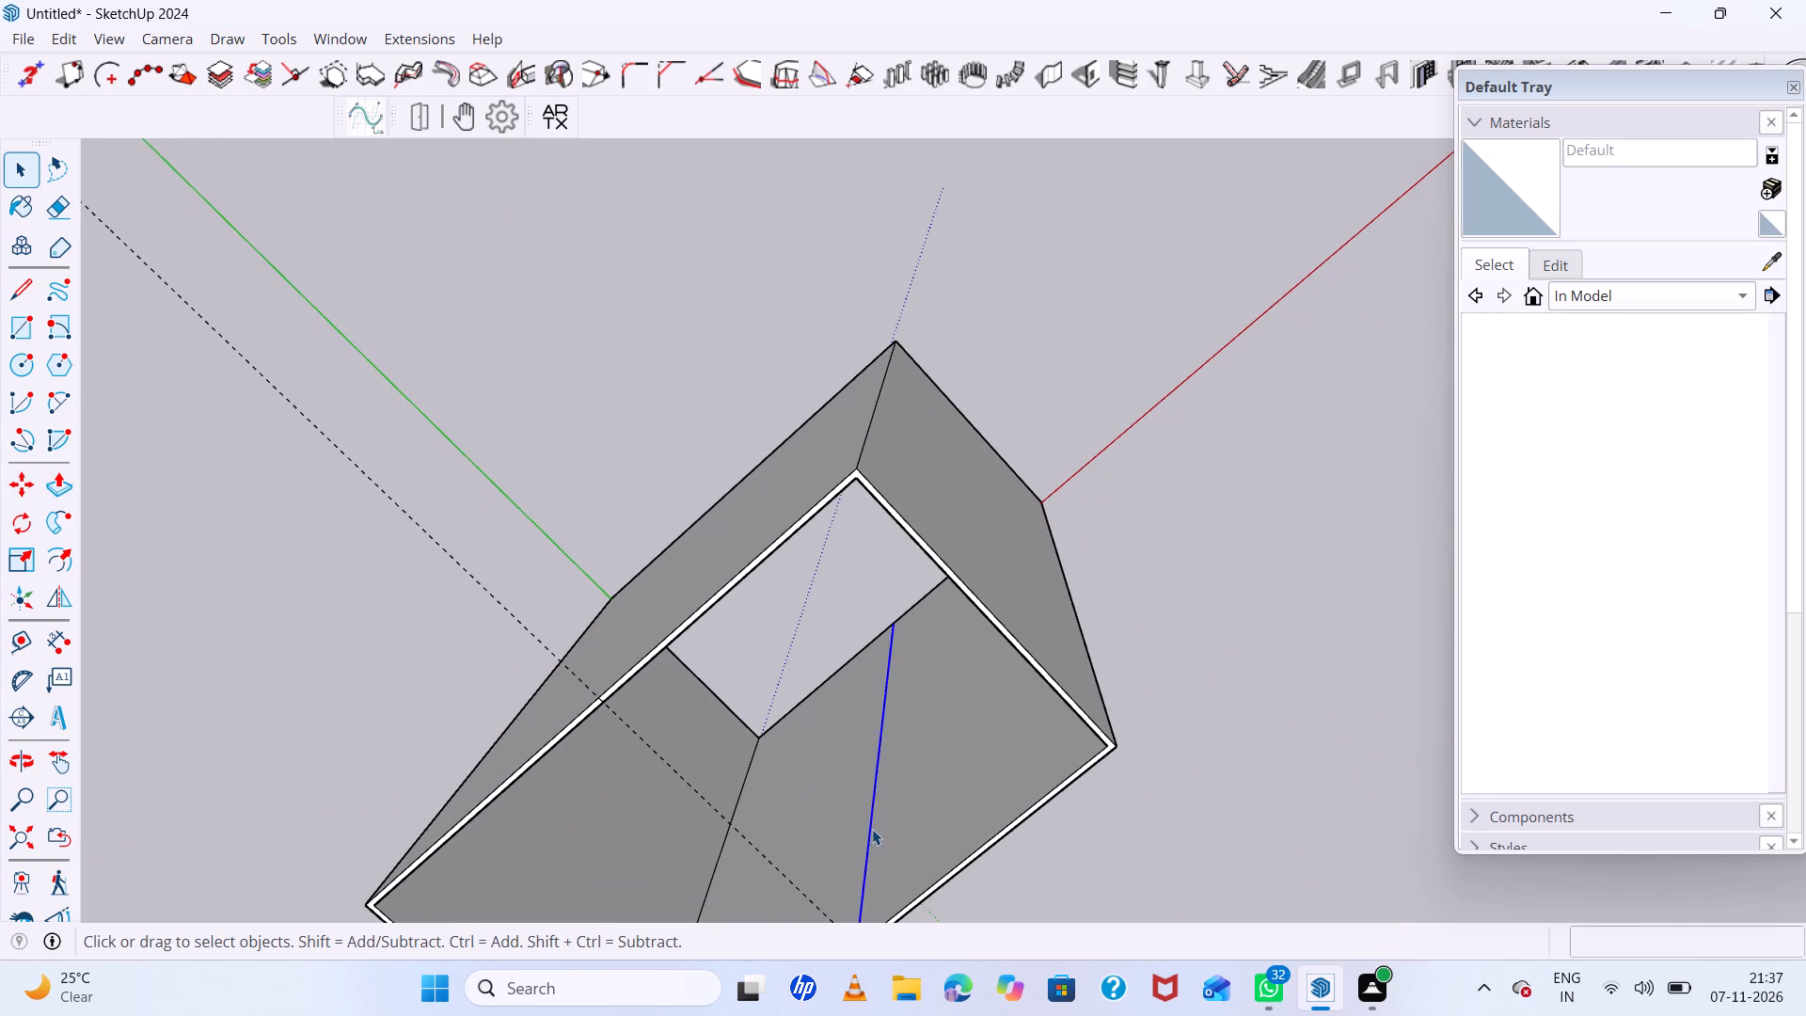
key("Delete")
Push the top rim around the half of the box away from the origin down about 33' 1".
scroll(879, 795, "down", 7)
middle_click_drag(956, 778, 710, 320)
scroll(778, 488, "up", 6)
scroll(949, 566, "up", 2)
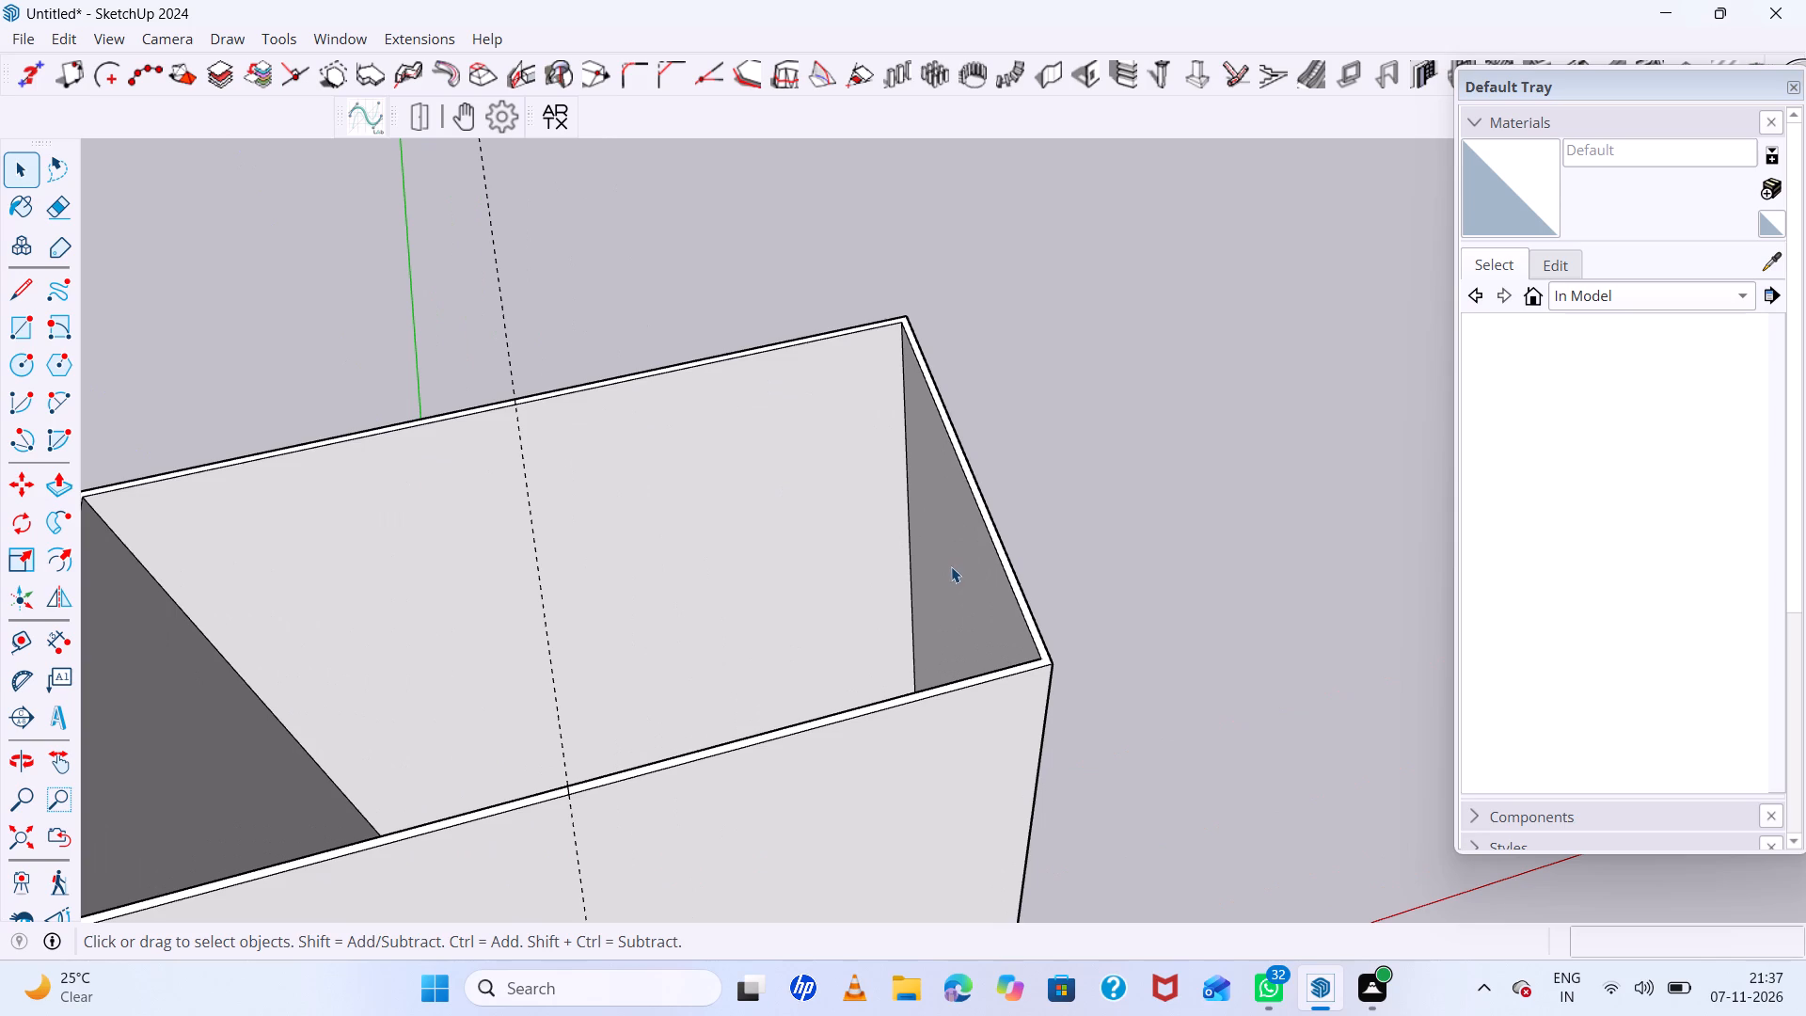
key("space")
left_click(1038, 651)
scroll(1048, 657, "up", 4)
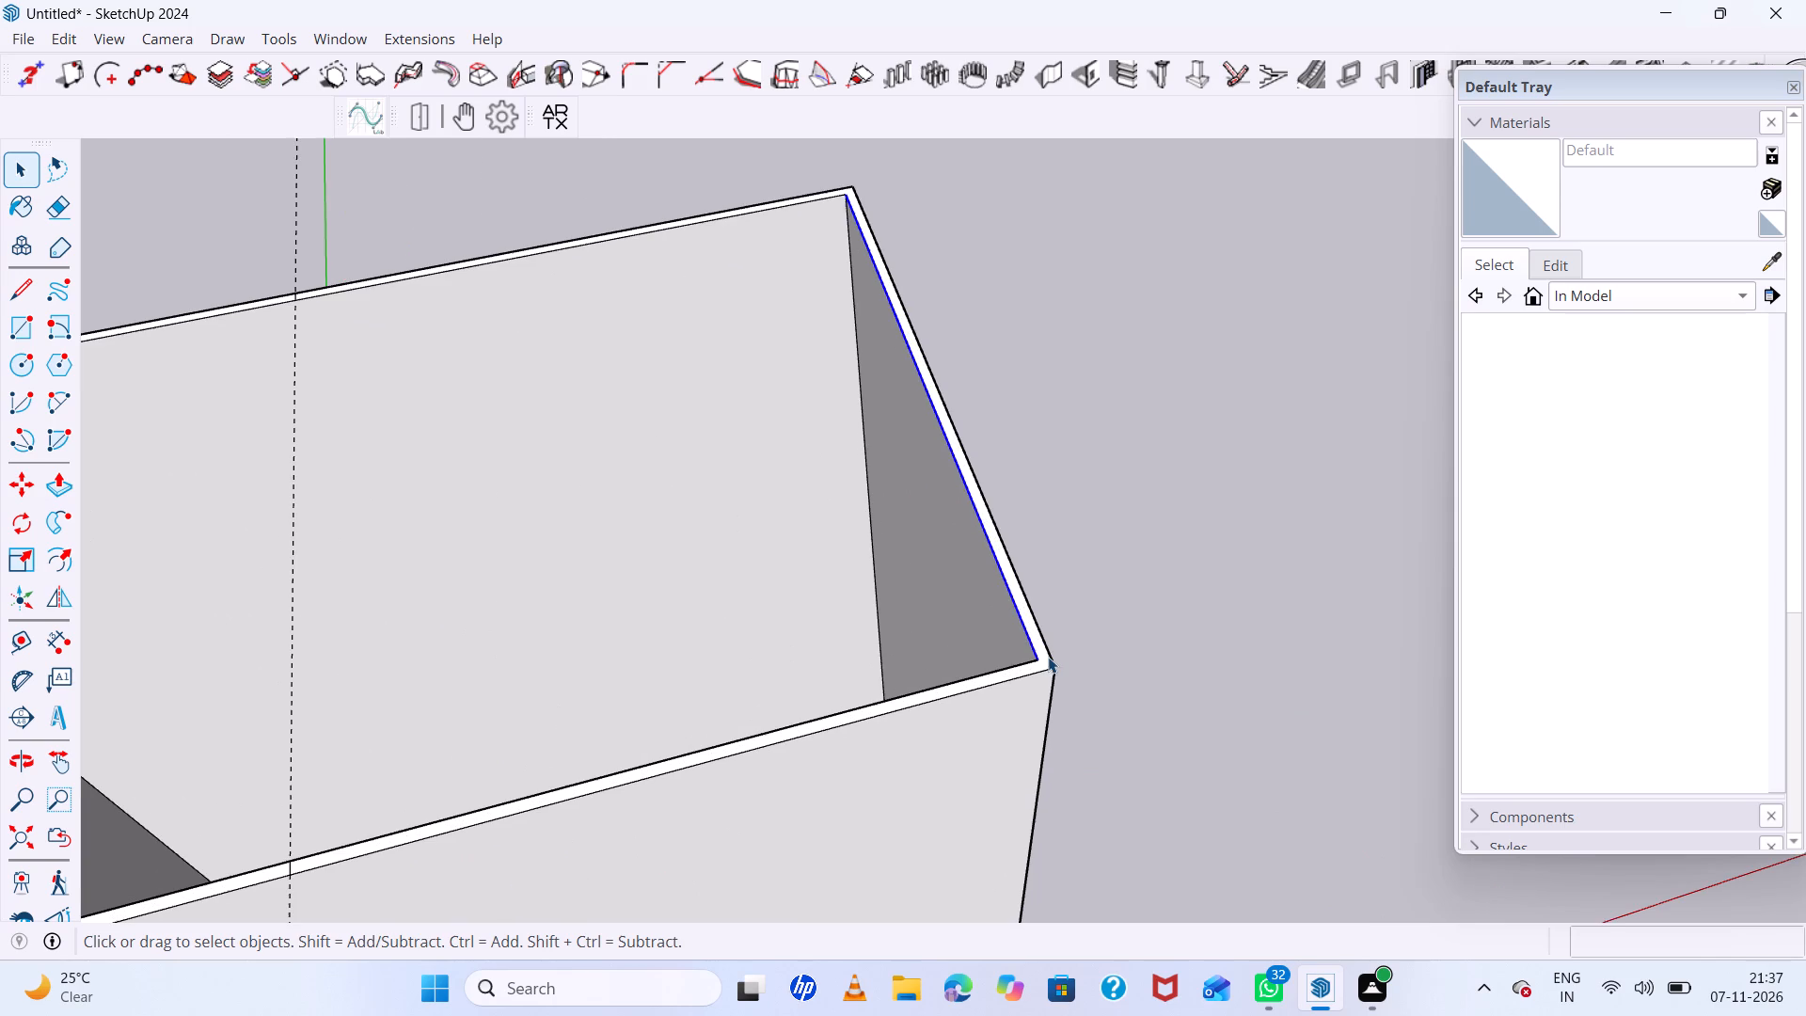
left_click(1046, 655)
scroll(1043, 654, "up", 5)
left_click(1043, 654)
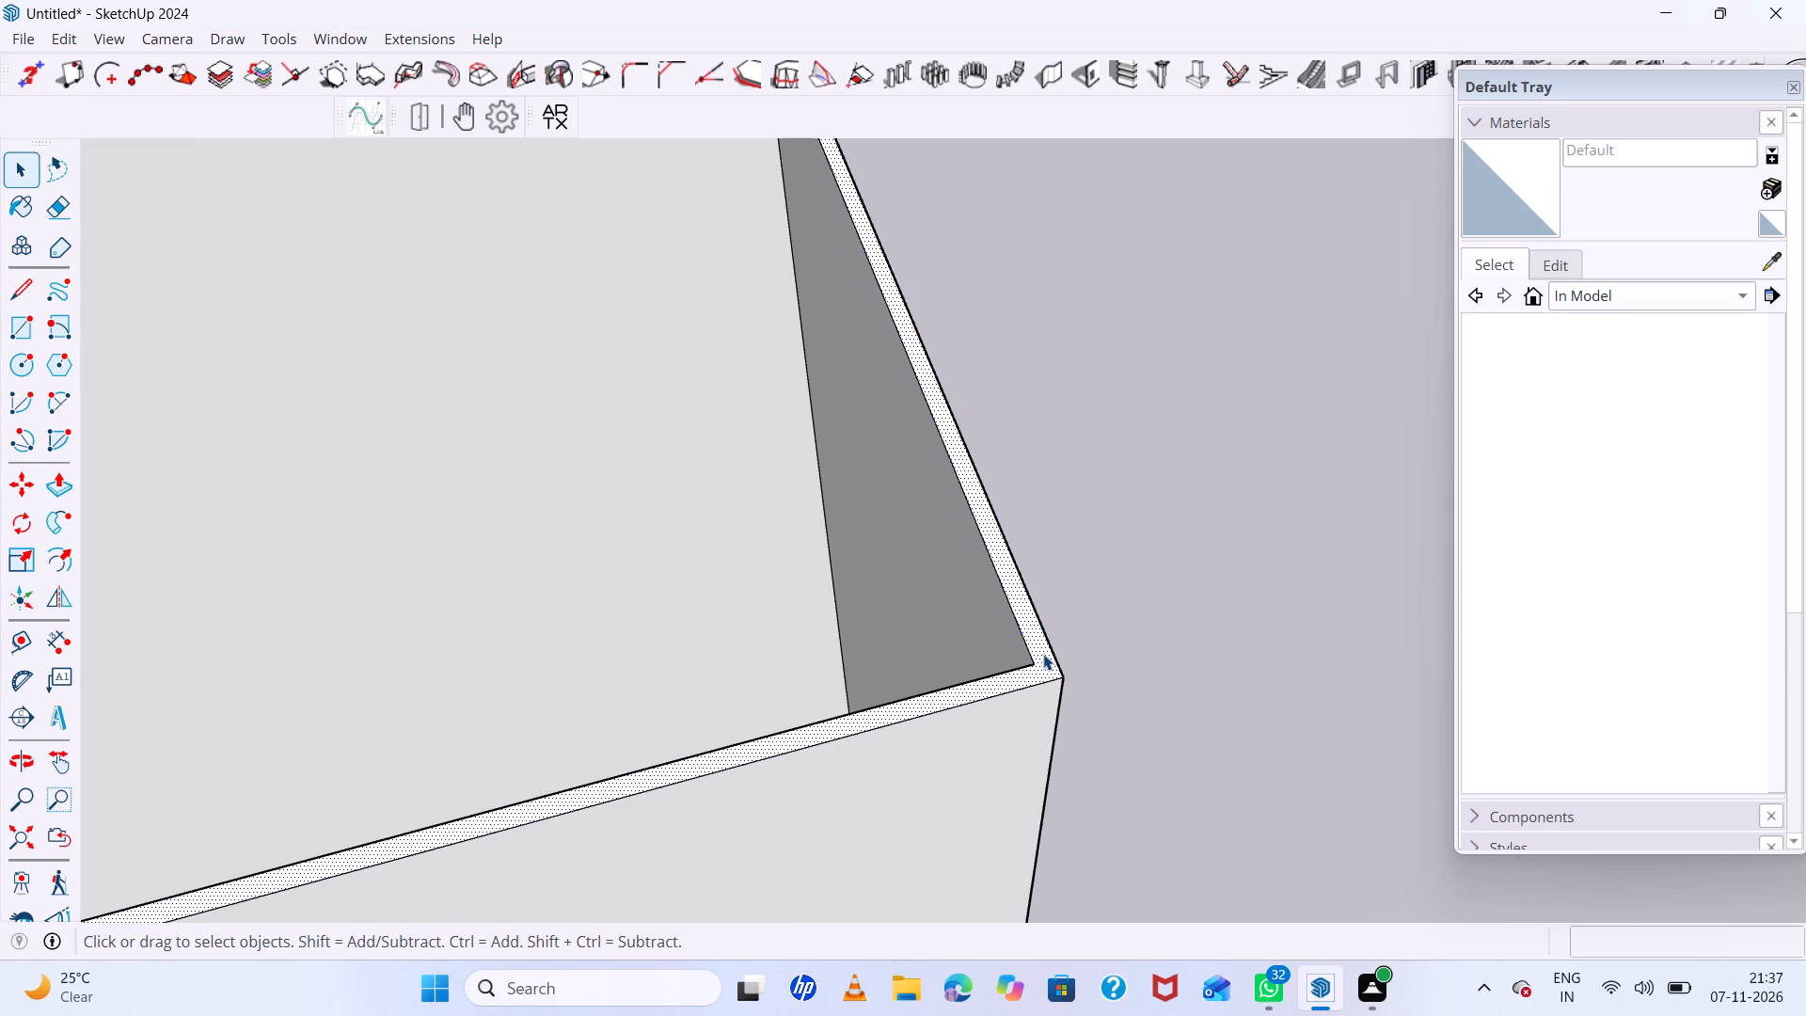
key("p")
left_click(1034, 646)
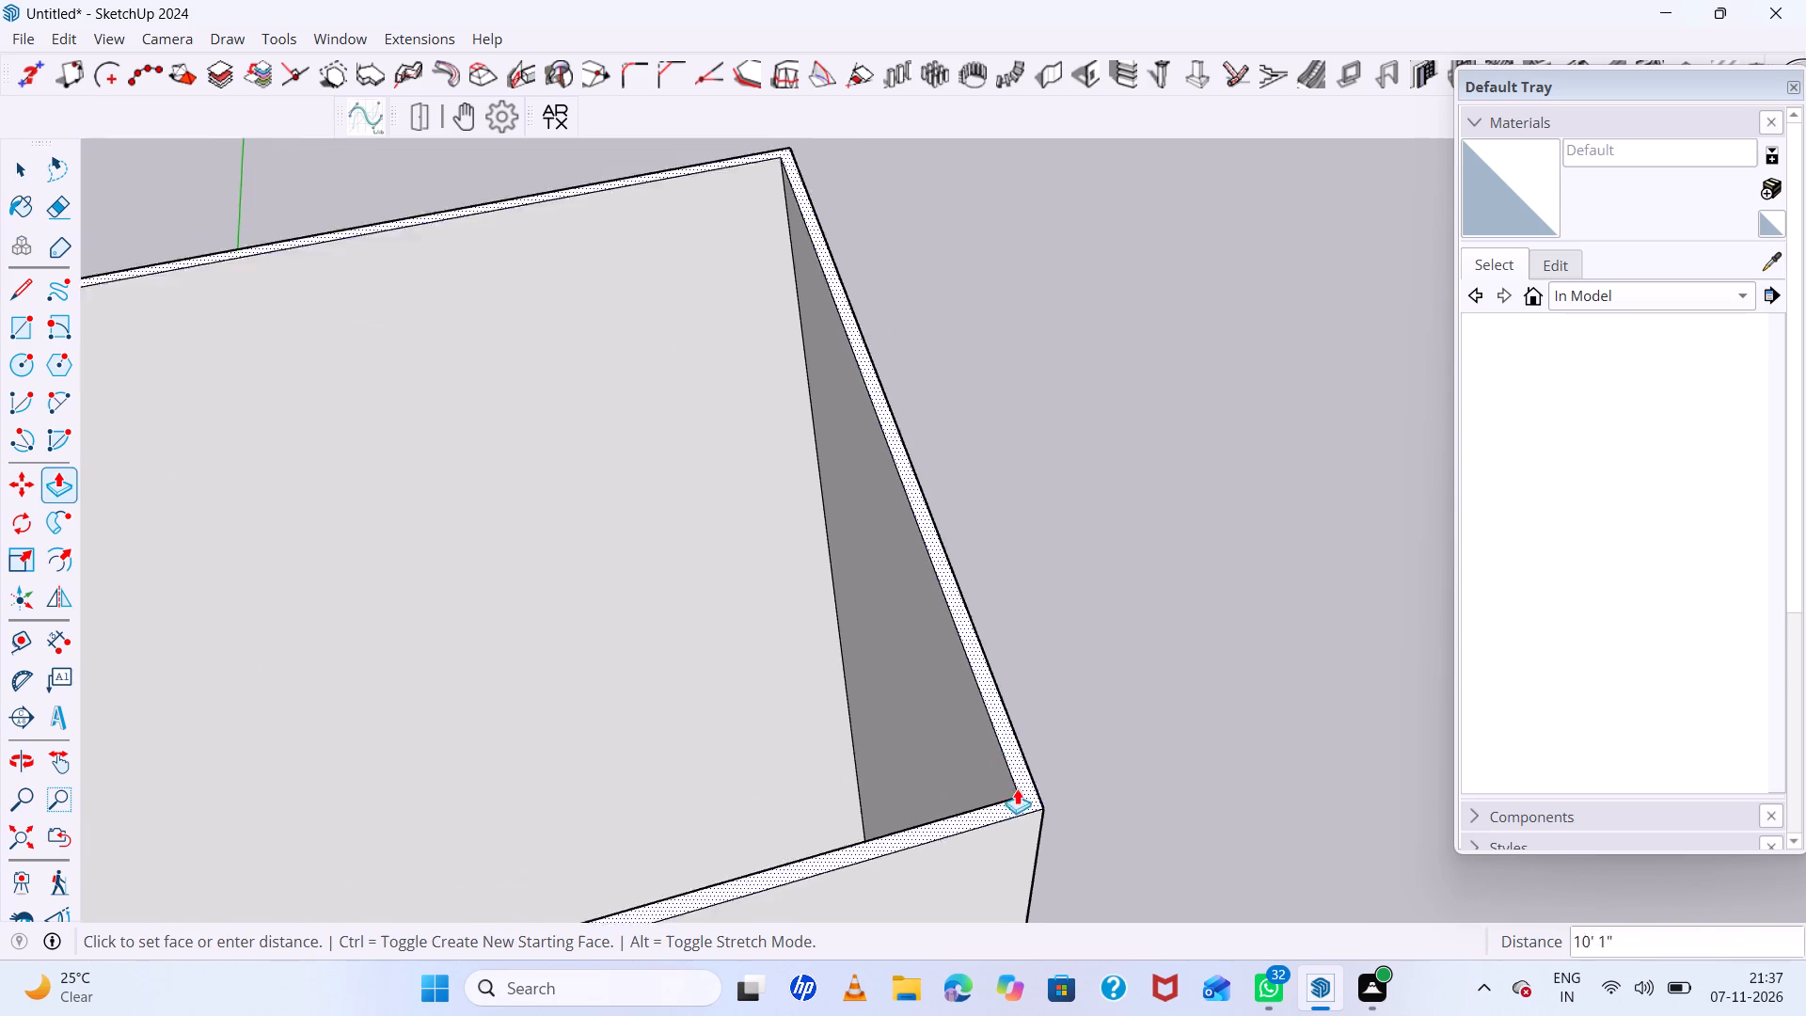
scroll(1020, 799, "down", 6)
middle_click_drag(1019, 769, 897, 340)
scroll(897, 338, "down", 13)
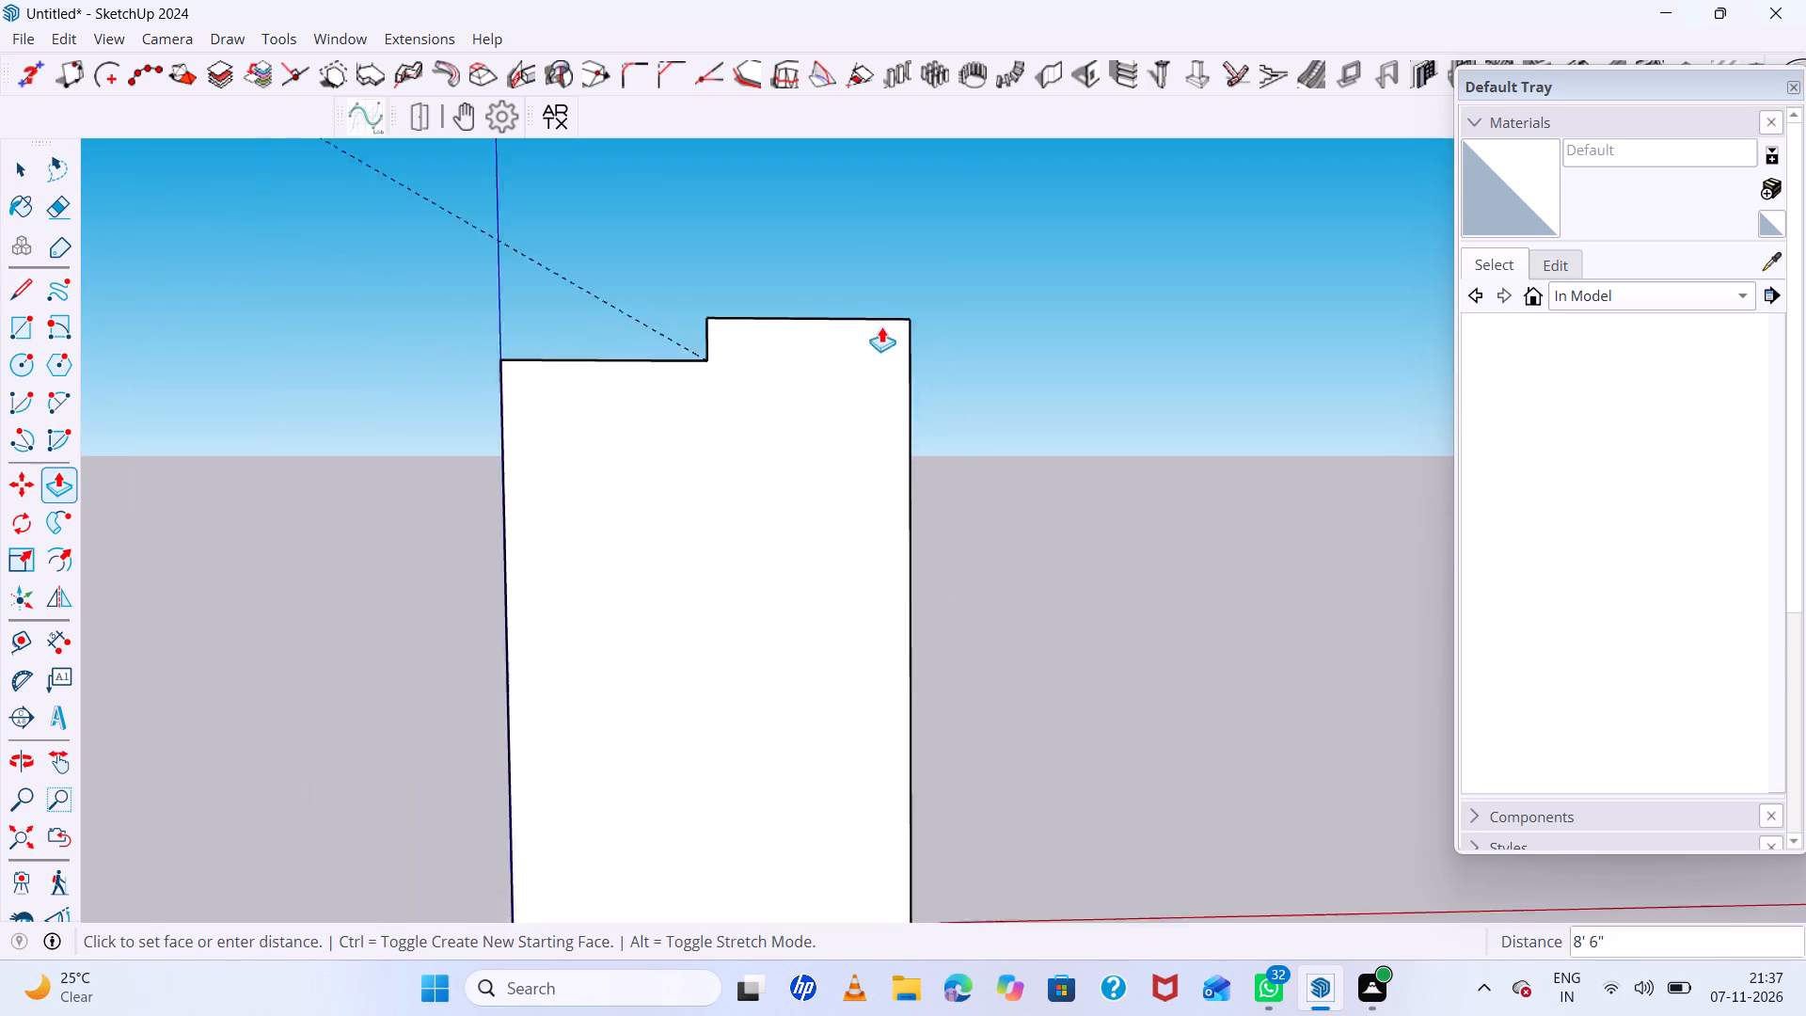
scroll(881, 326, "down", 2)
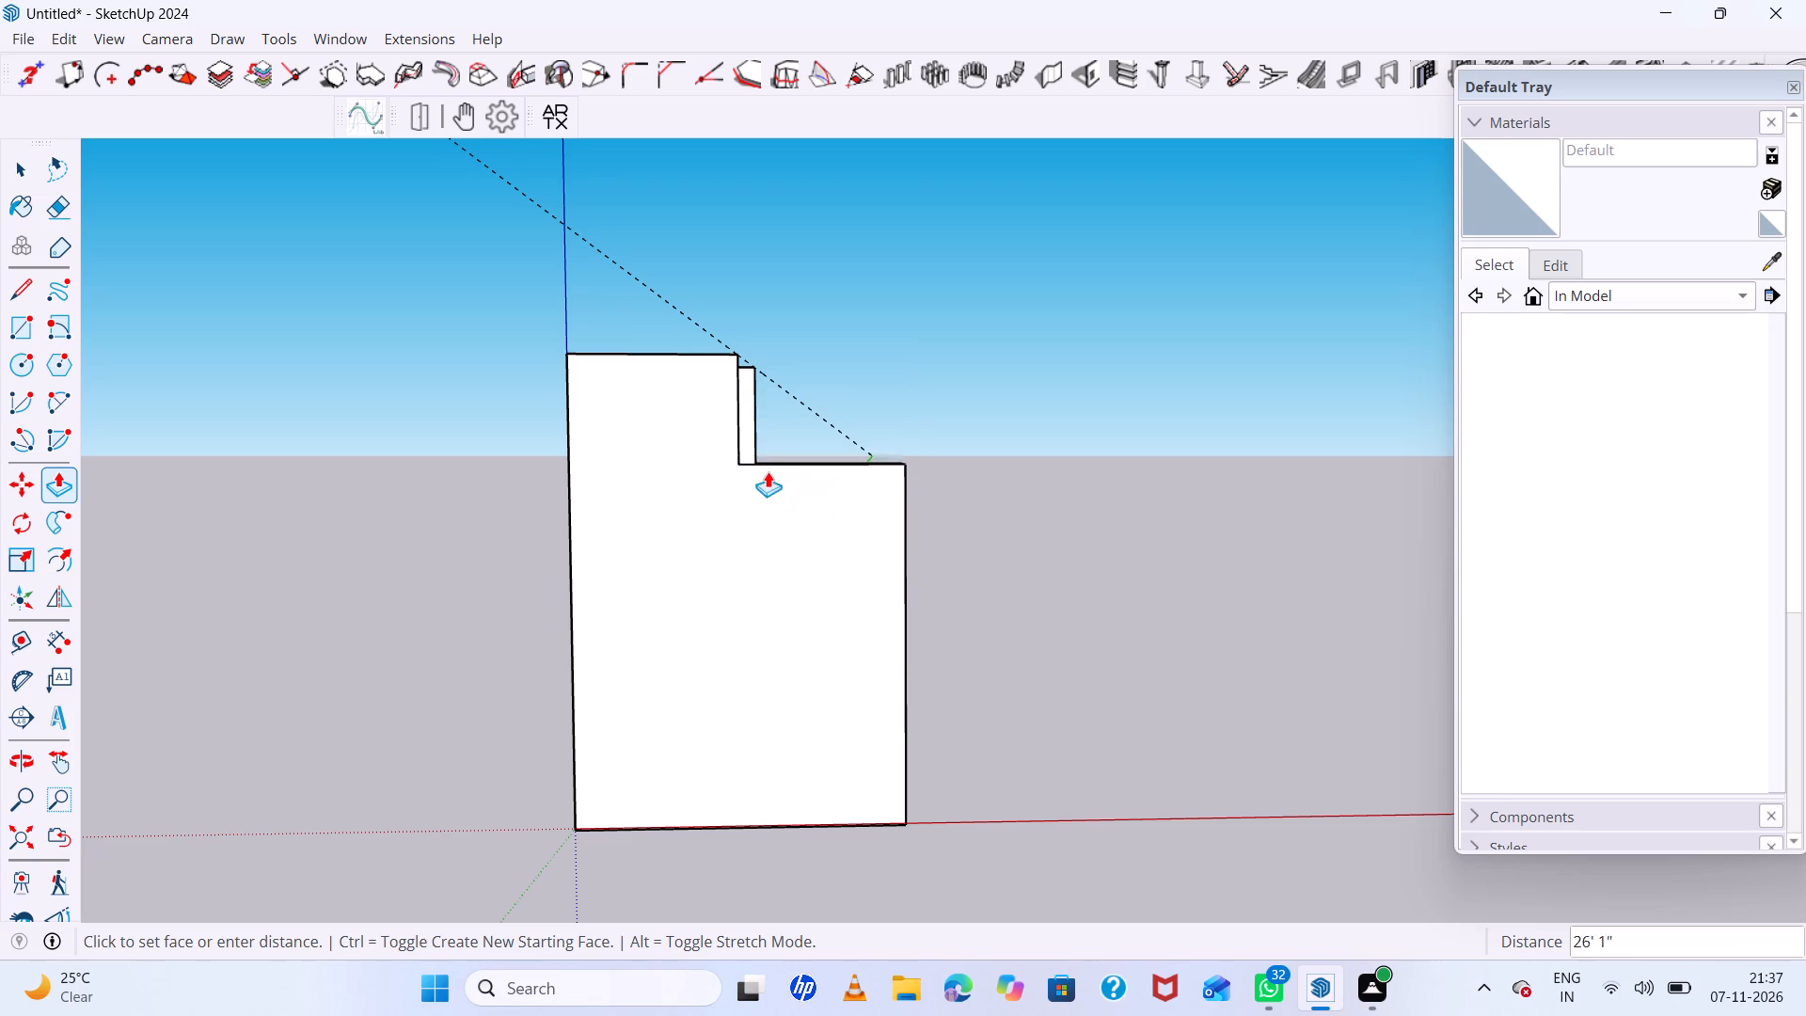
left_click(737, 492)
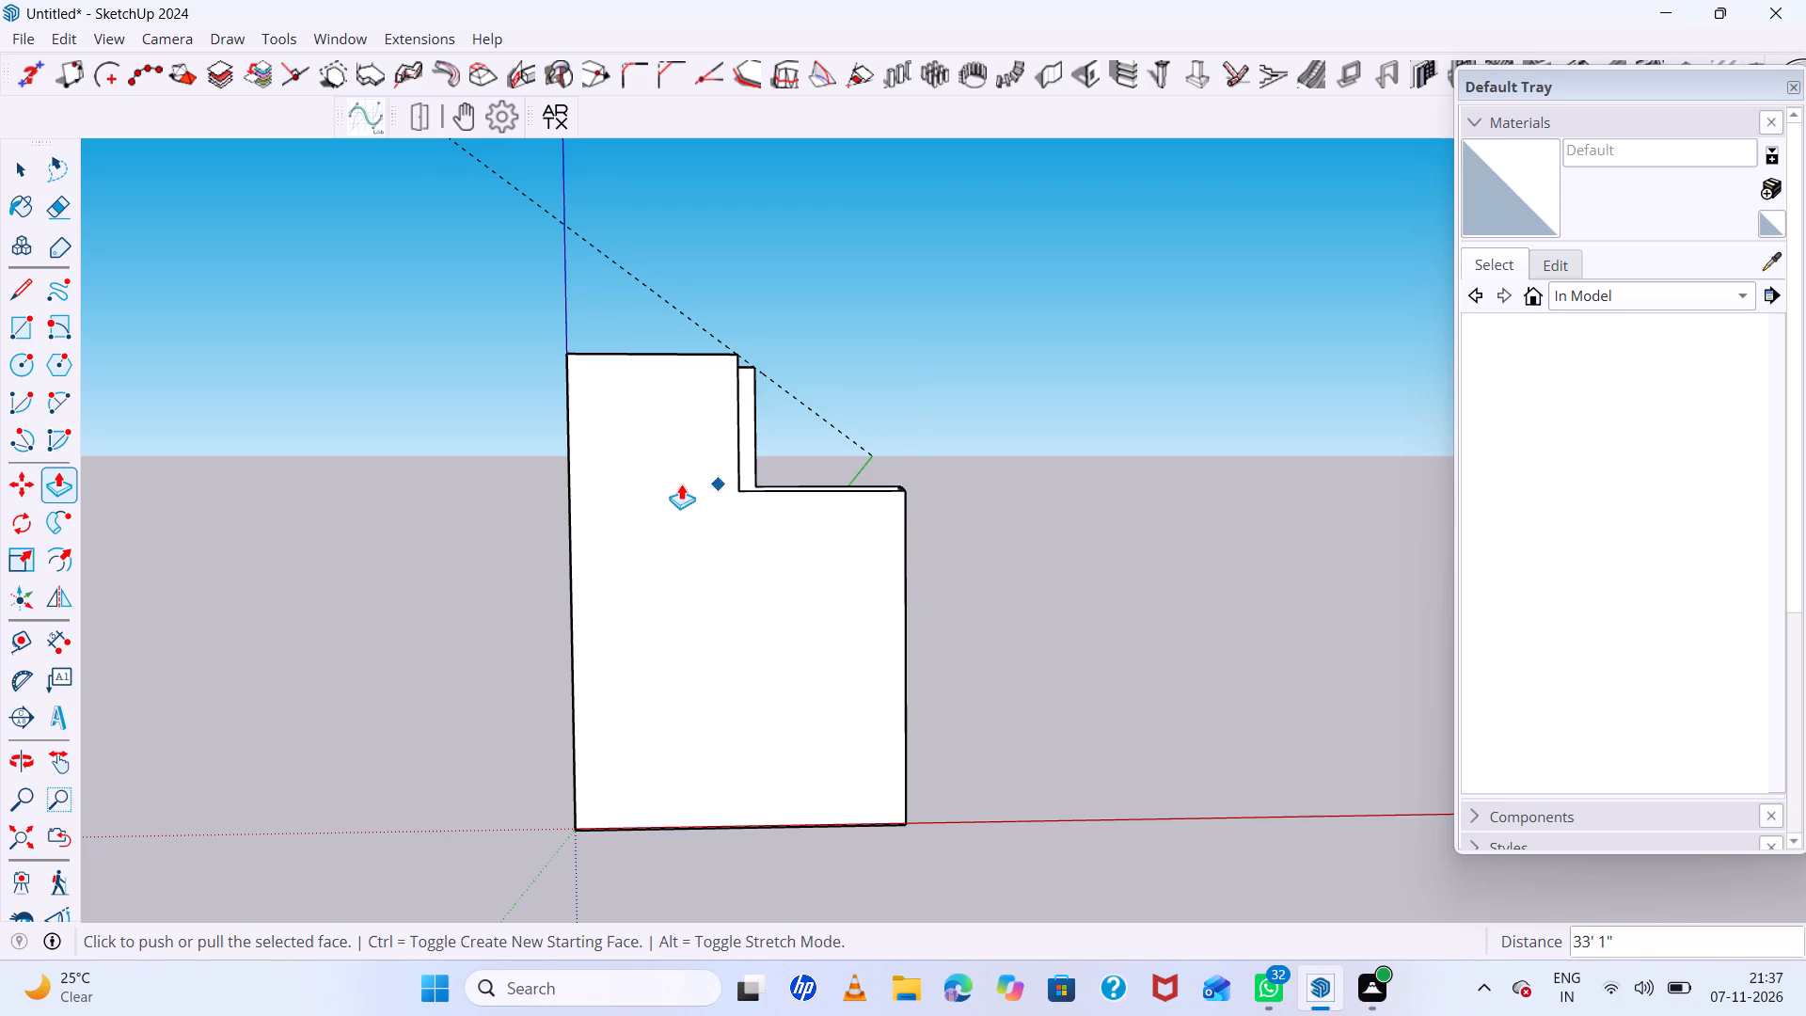
Examine the hollow stepped box from all sides and down into its interior.
scroll(579, 483, "down", 7)
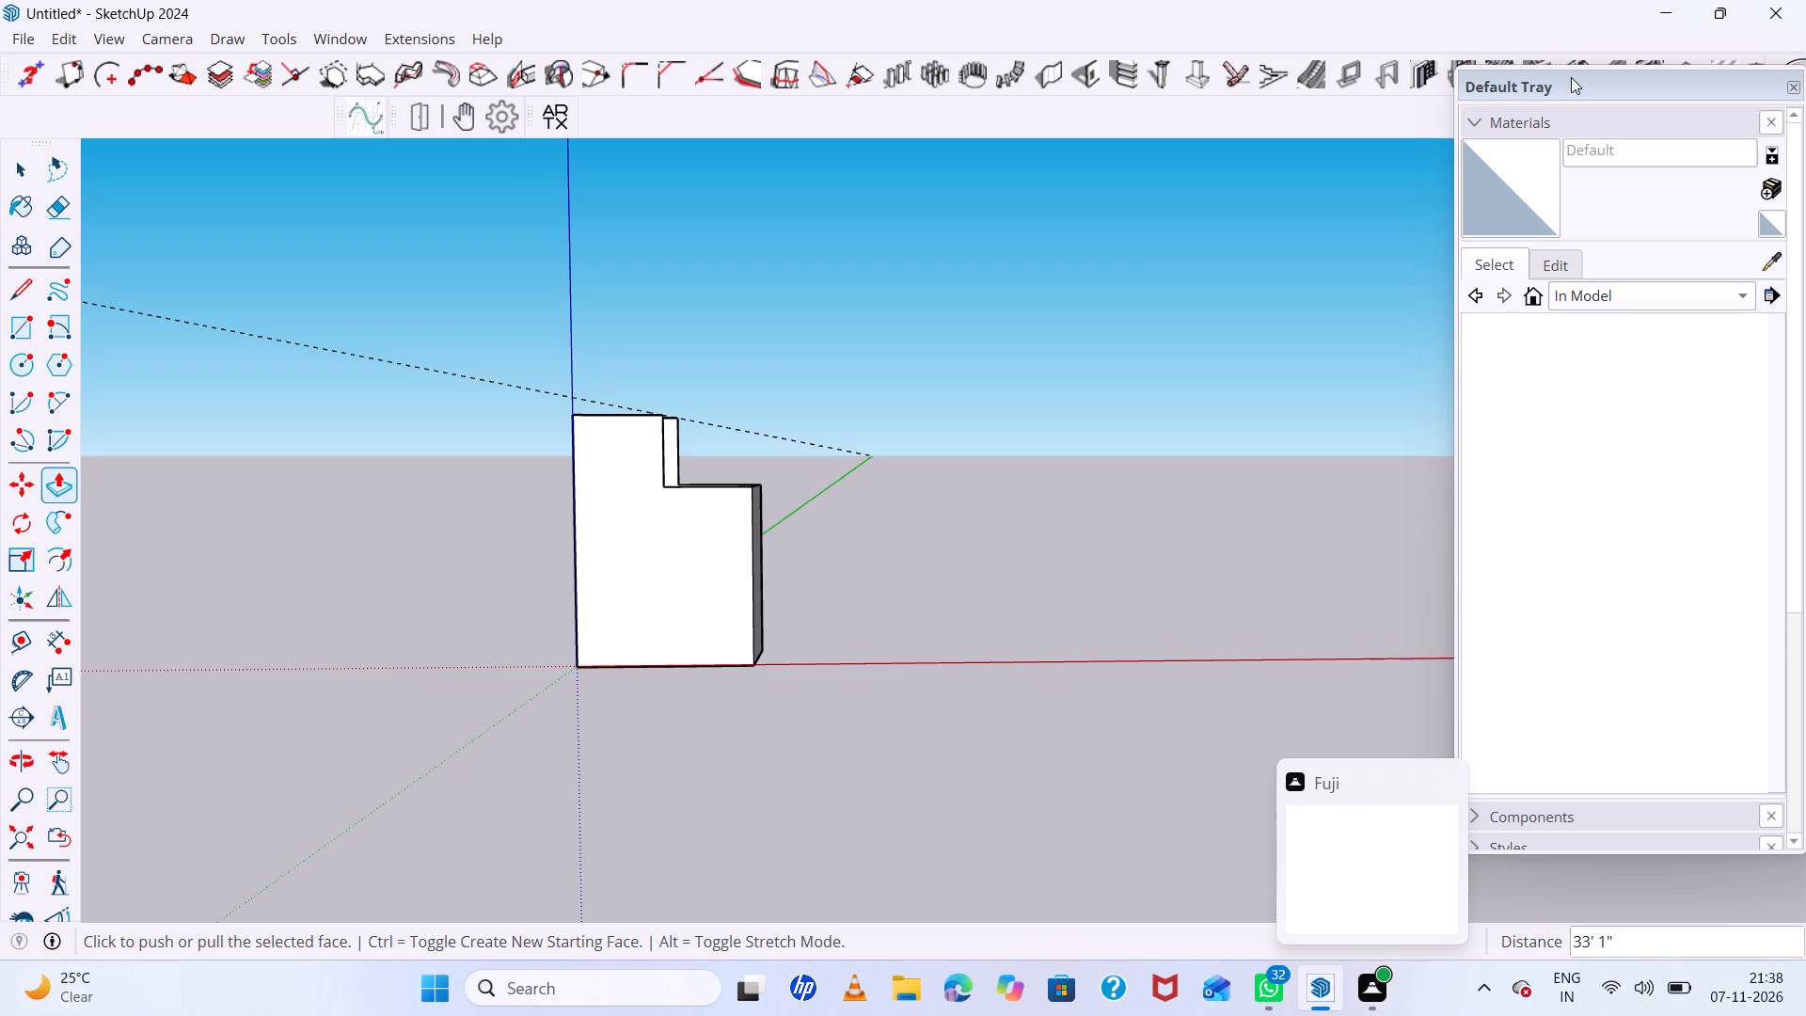
left_click(705, 662)
scroll(1018, 632, "down", 6)
middle_click_drag(905, 608, 927, 724)
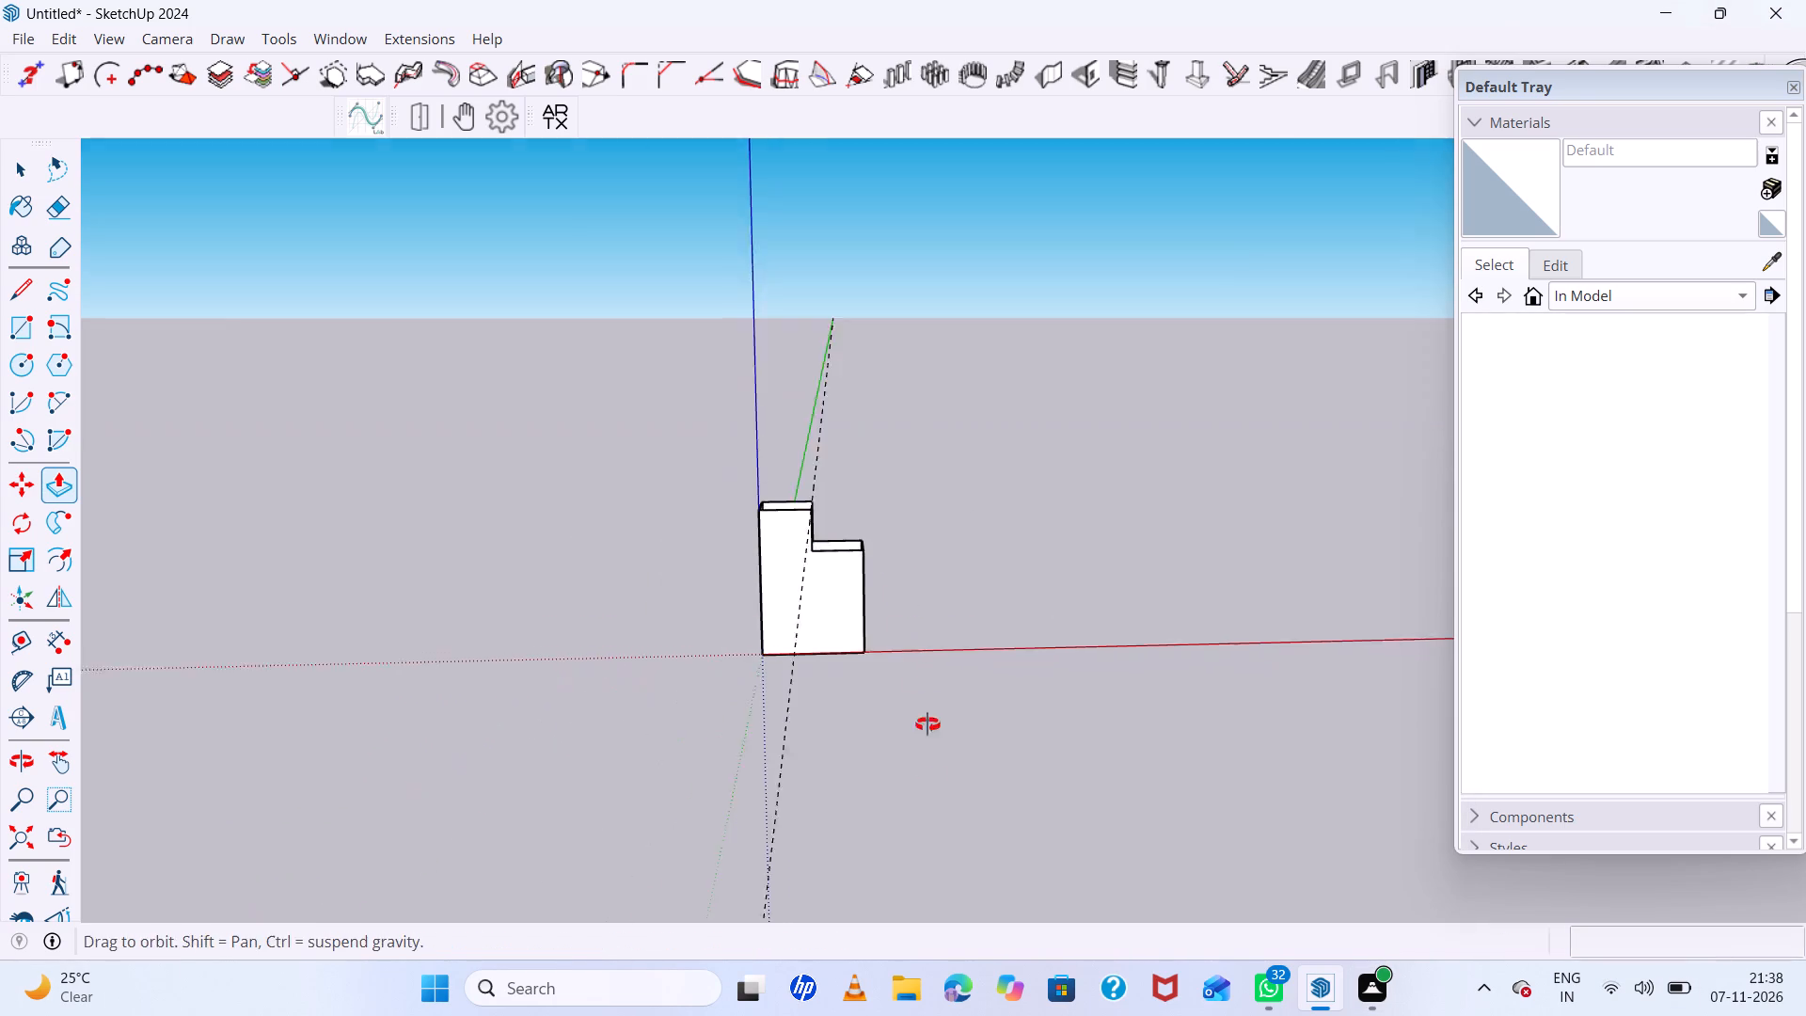
middle_click_drag(927, 724, 939, 868)
scroll(782, 526, "up", 13)
middle_click_drag(1000, 604, 1478, 650)
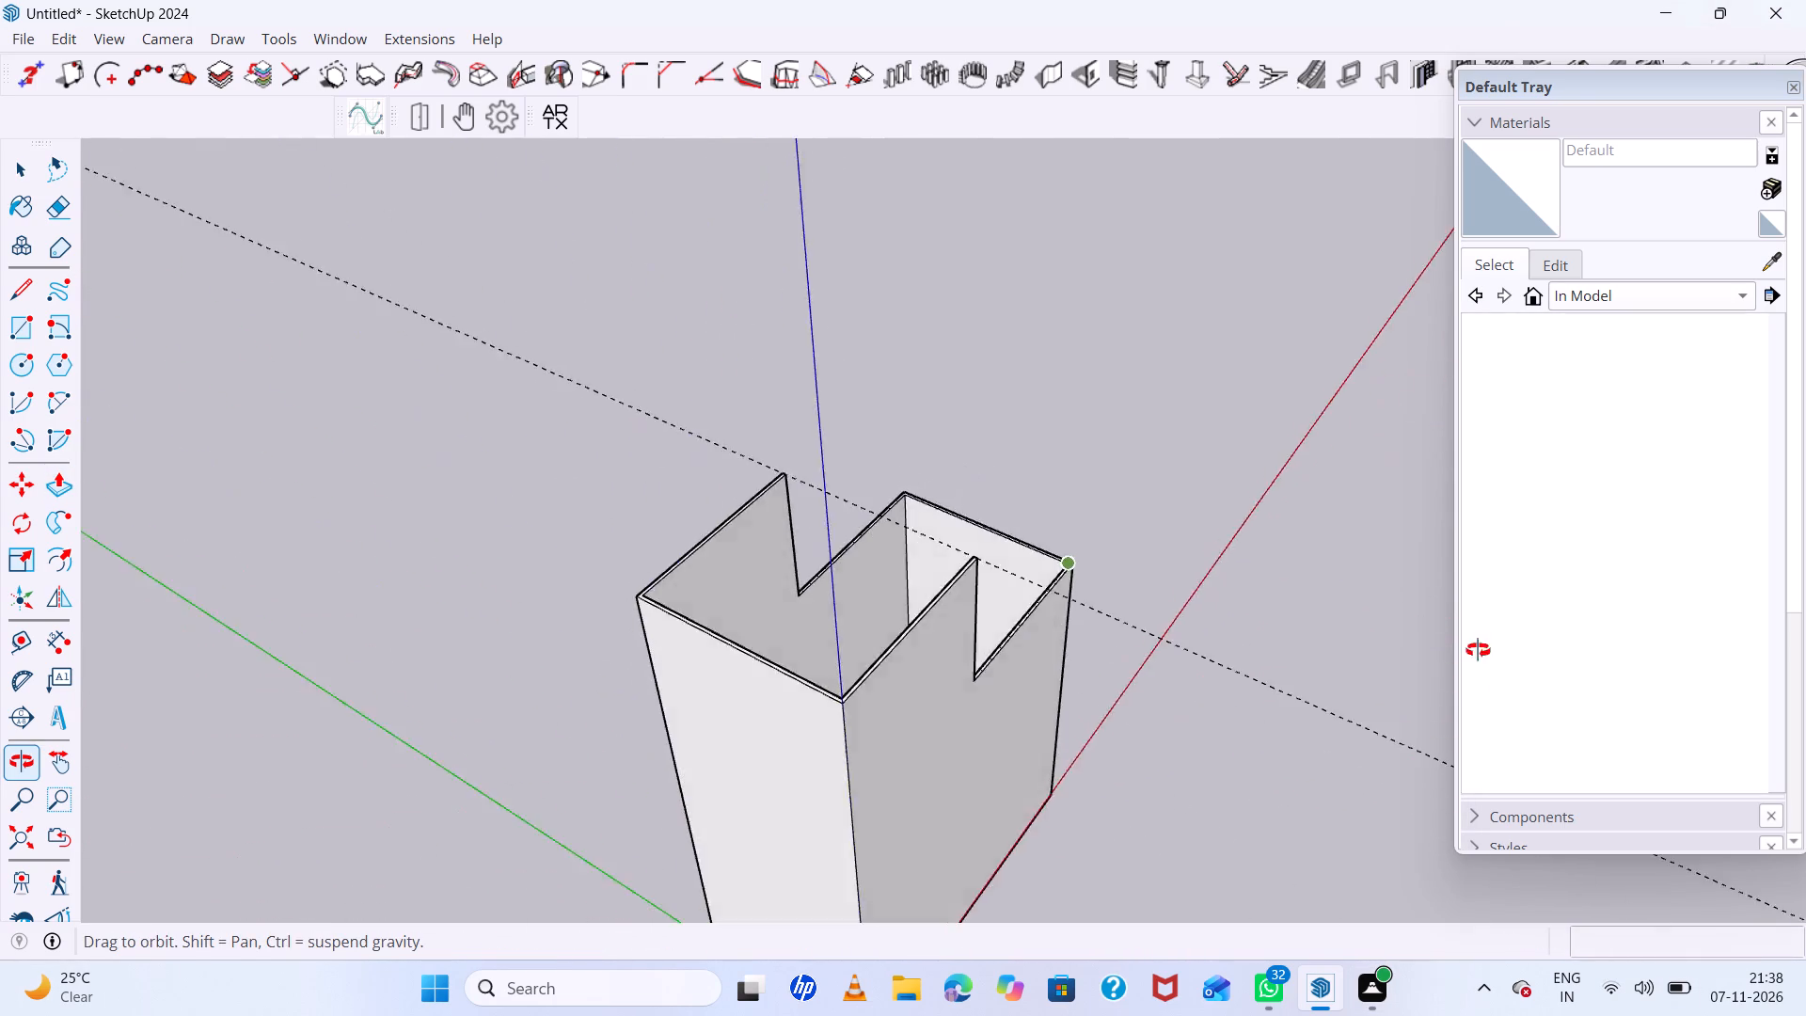
middle_click_drag(1478, 650, 626, 532)
scroll(762, 484, "up", 8)
middle_click_drag(958, 424, 1175, 544)
key("space")
scroll(1041, 501, "down", 3)
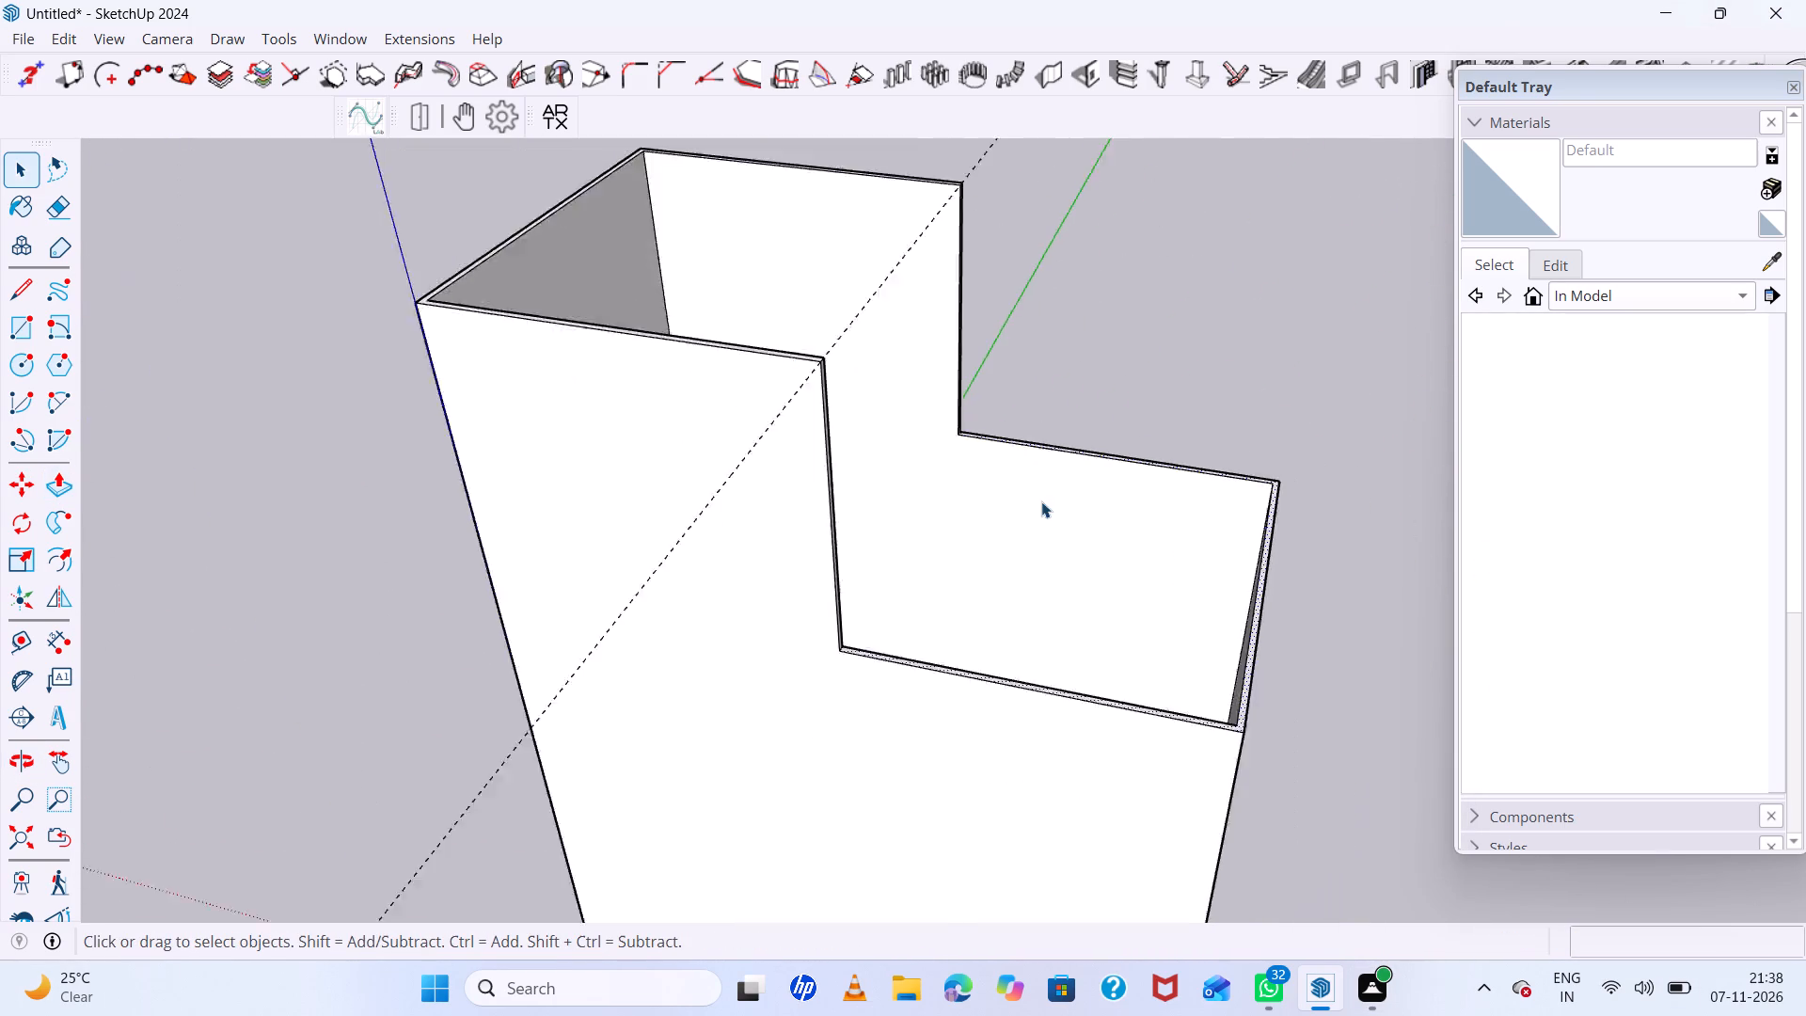
scroll(1041, 501, "down", 9)
scroll(995, 397, "up", 11)
middle_click_drag(980, 396, 1098, 440)
scroll(1029, 420, "up", 5)
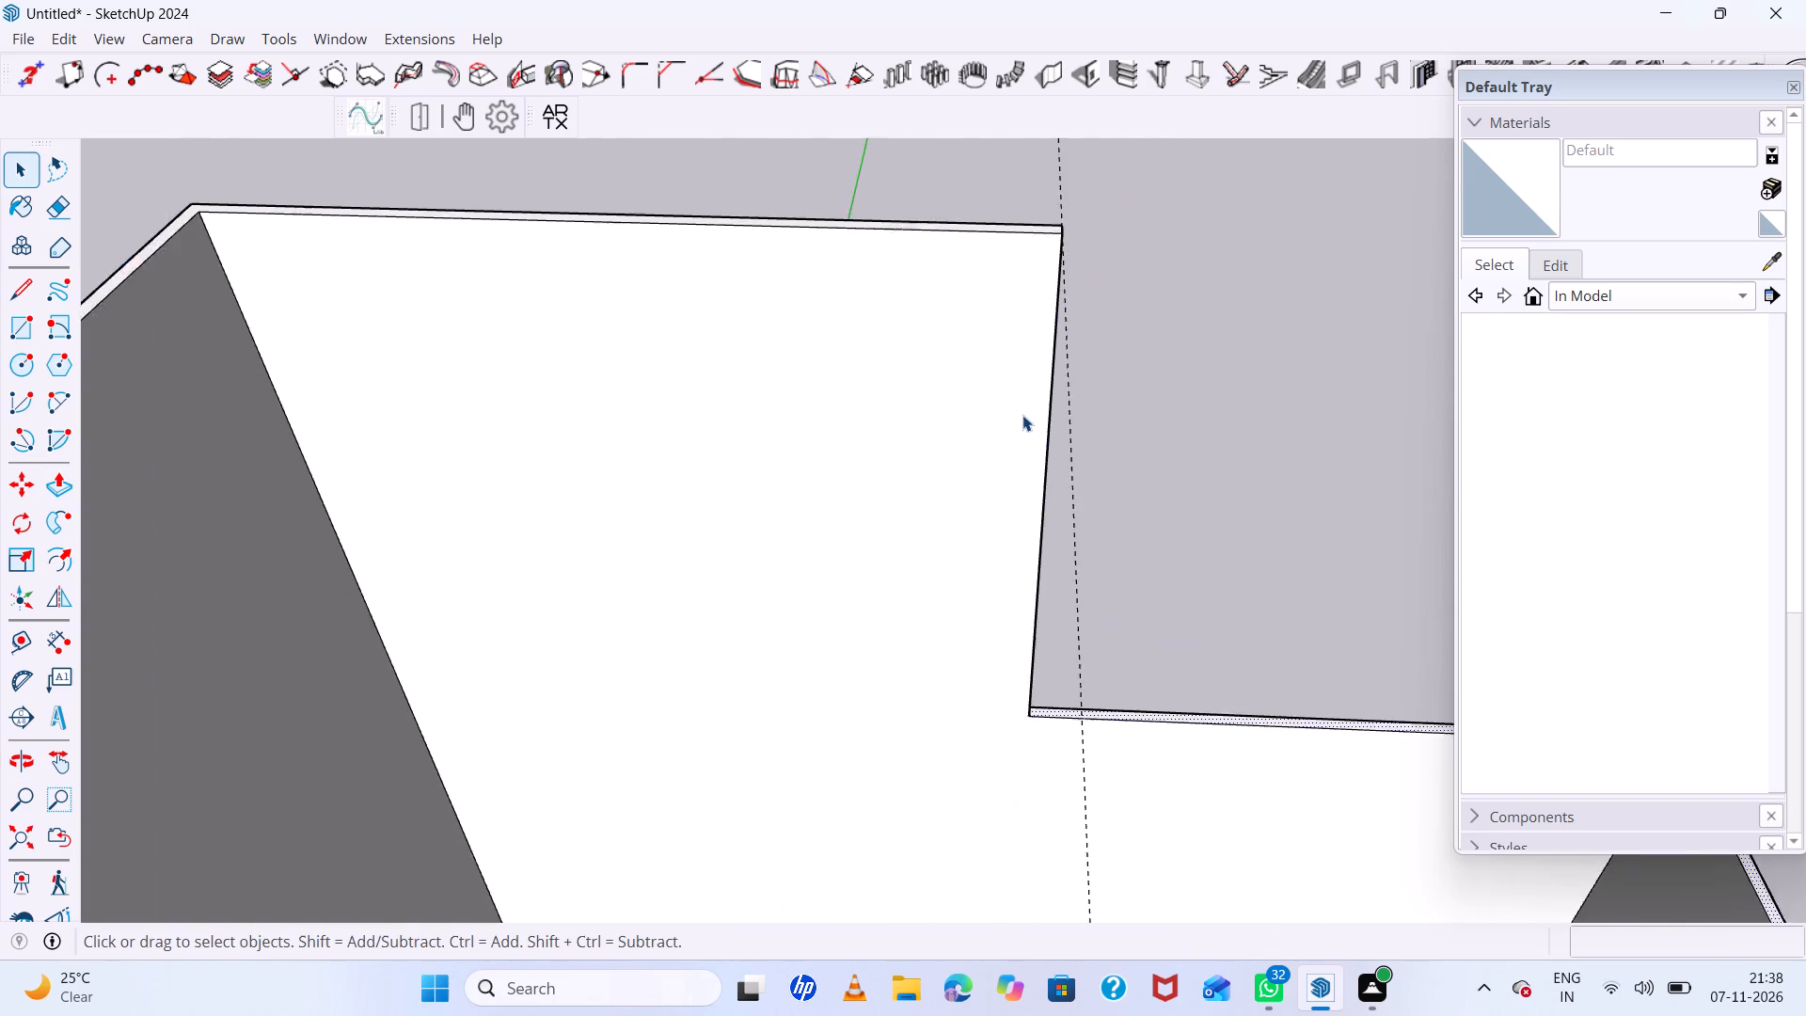
scroll(1022, 415, "up", 2)
scroll(990, 400, "down", 7)
middle_click_drag(985, 405, 974, 707)
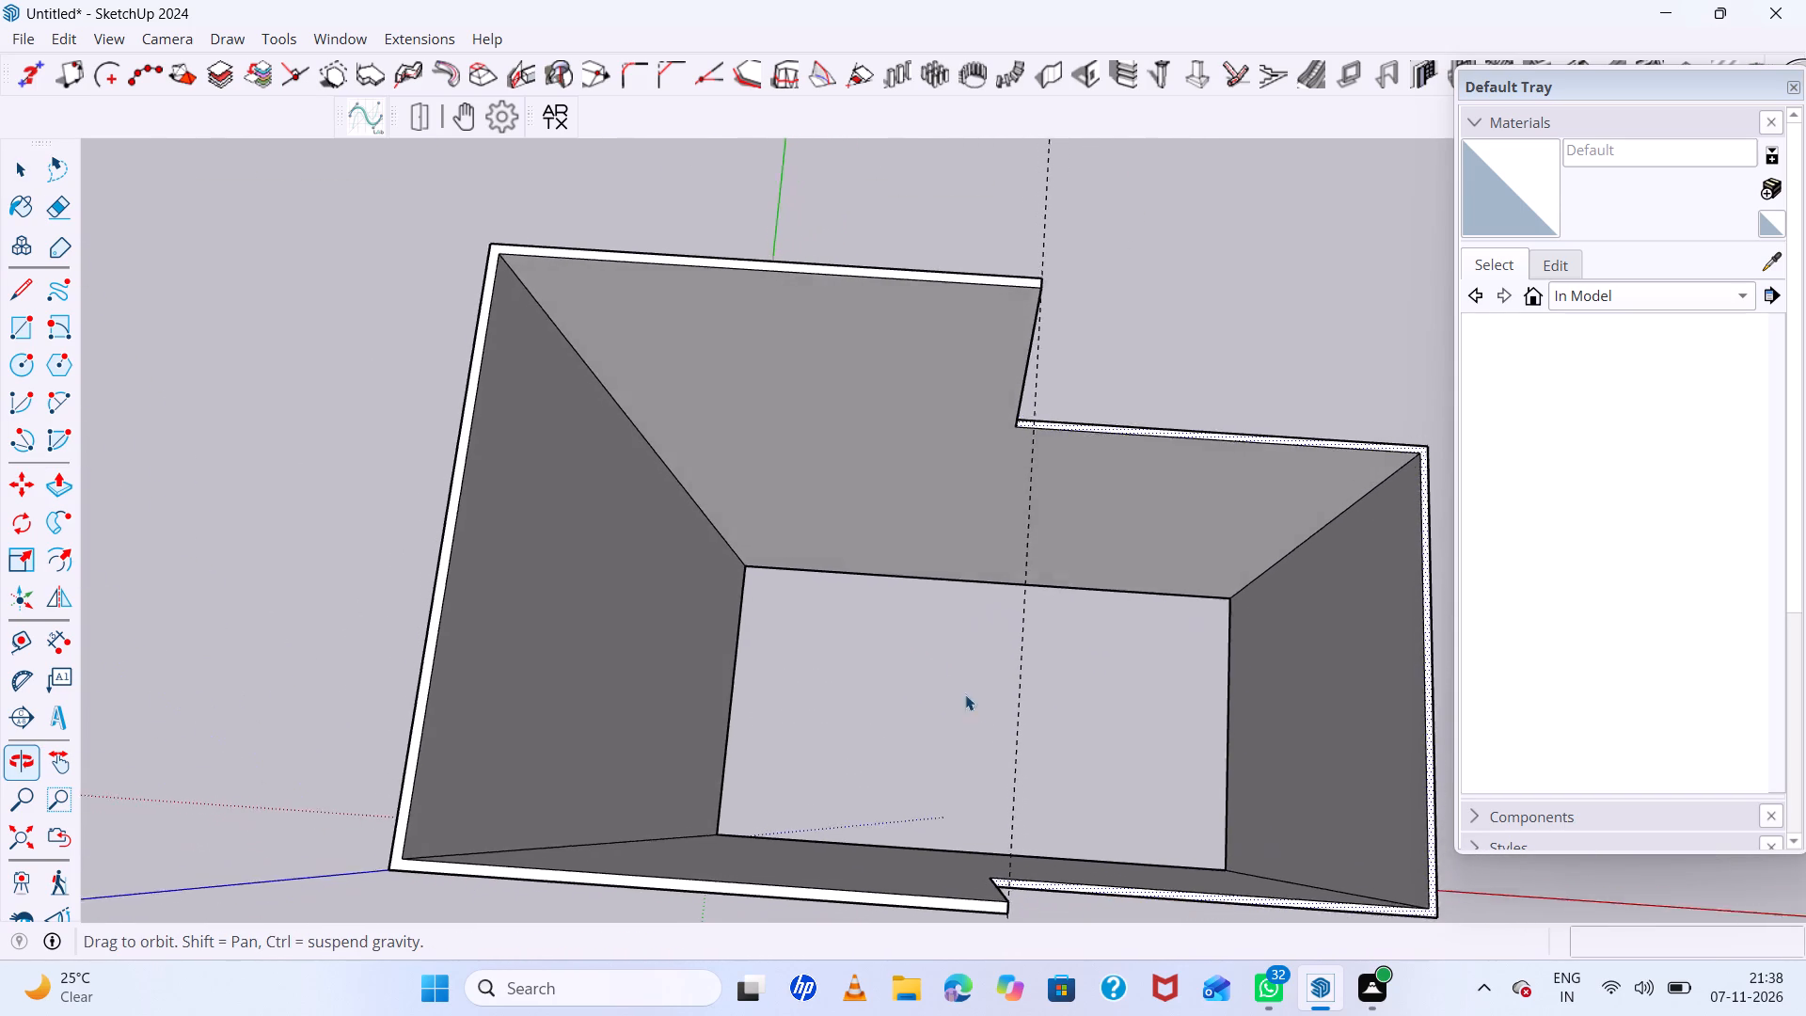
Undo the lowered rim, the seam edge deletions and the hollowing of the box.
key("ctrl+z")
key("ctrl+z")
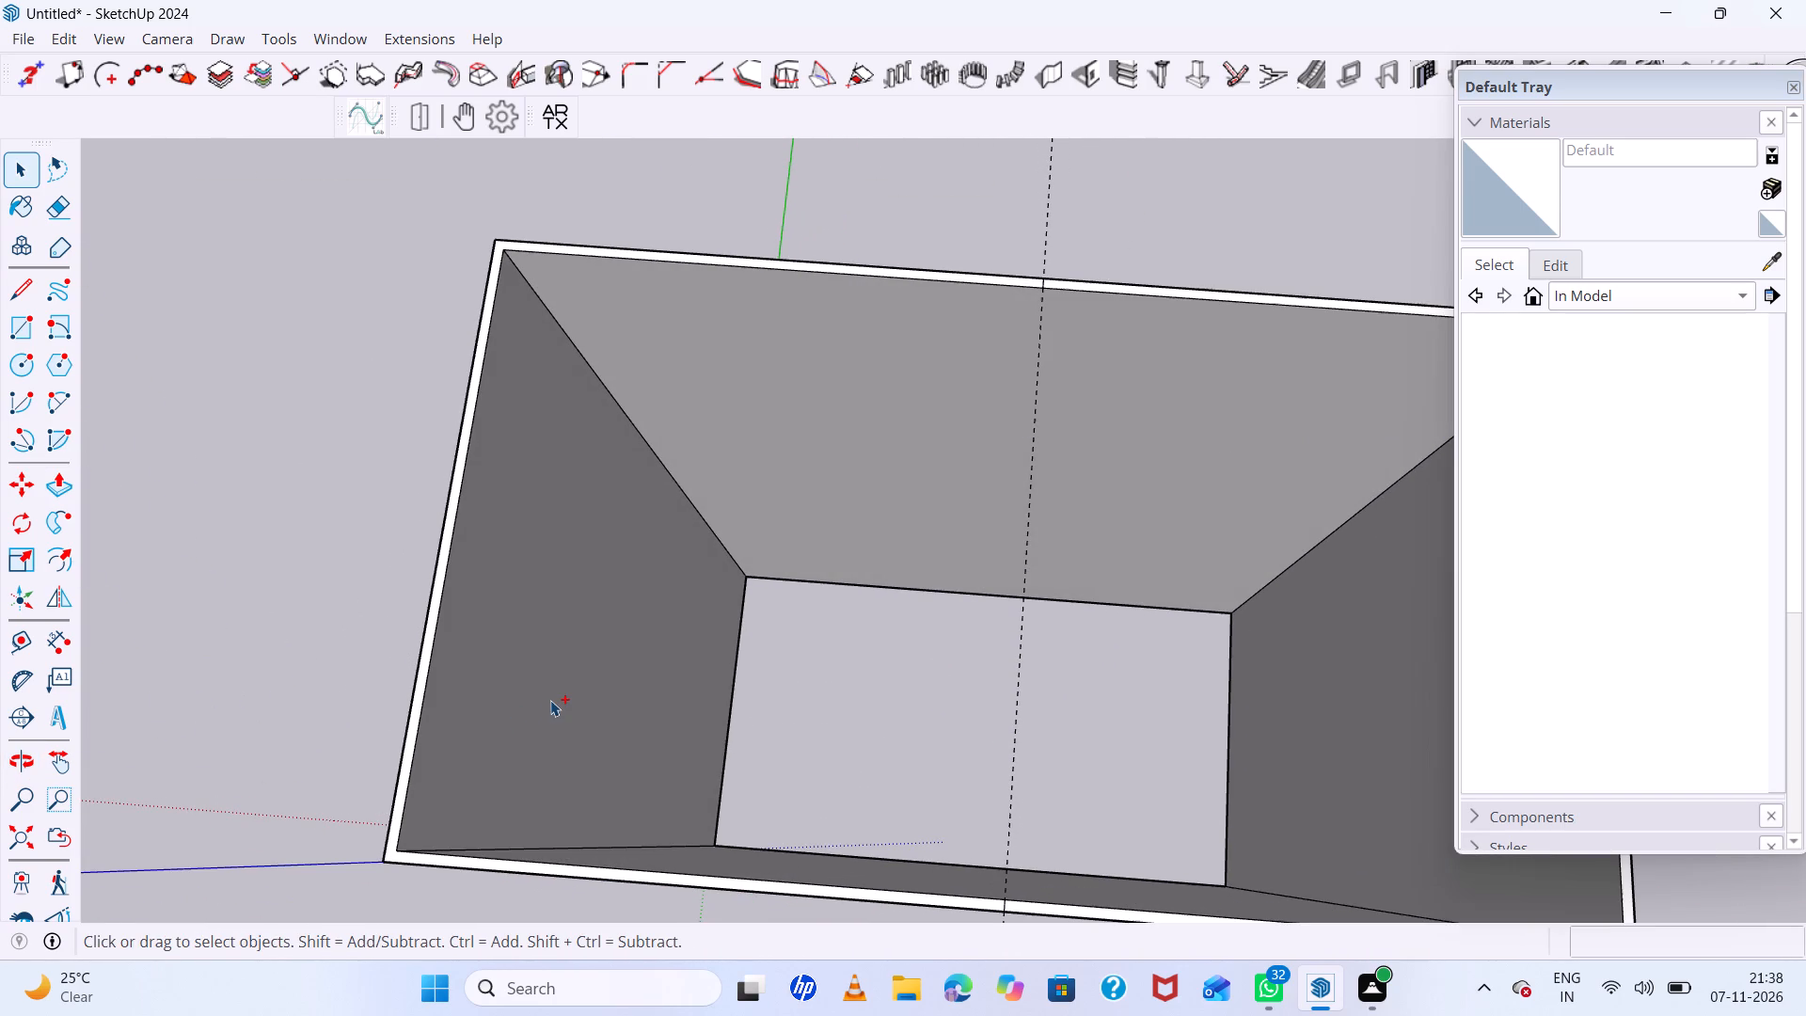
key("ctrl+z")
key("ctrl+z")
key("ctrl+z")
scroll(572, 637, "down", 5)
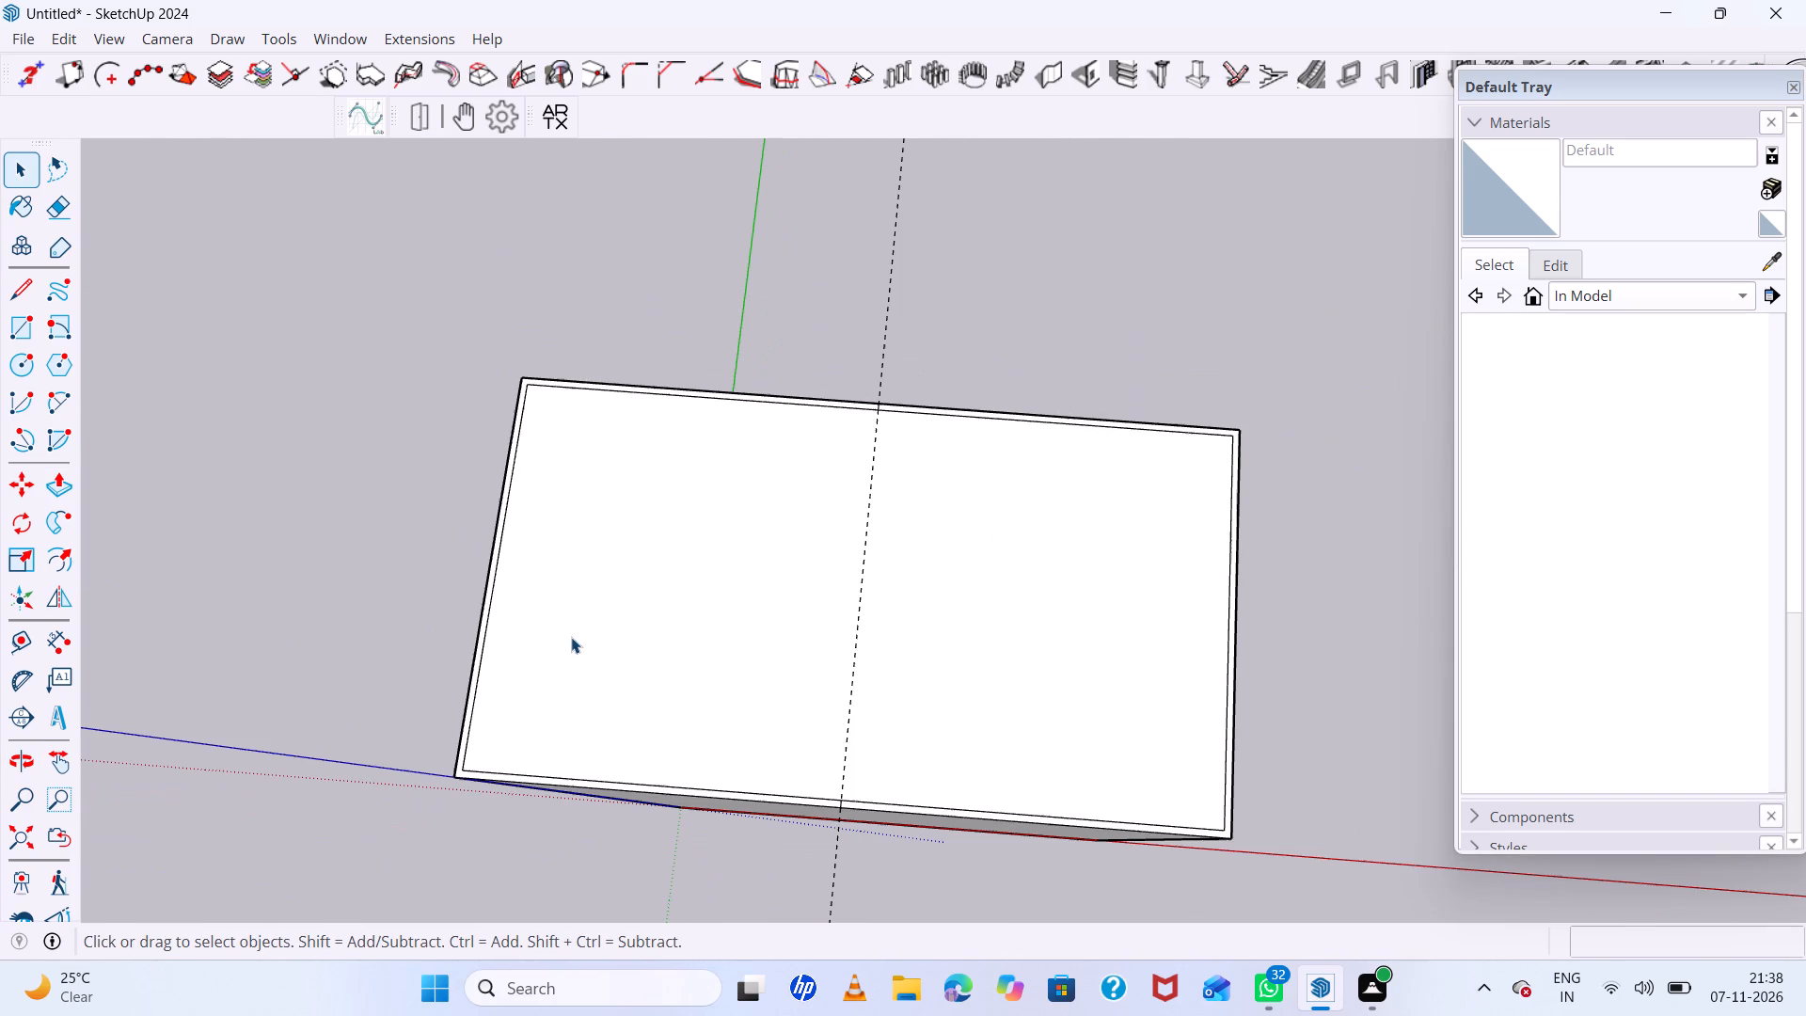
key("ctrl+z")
Undo the offset outline and the guide line on the box's top.
scroll(528, 699, "up", 3)
scroll(458, 746, "up", 4)
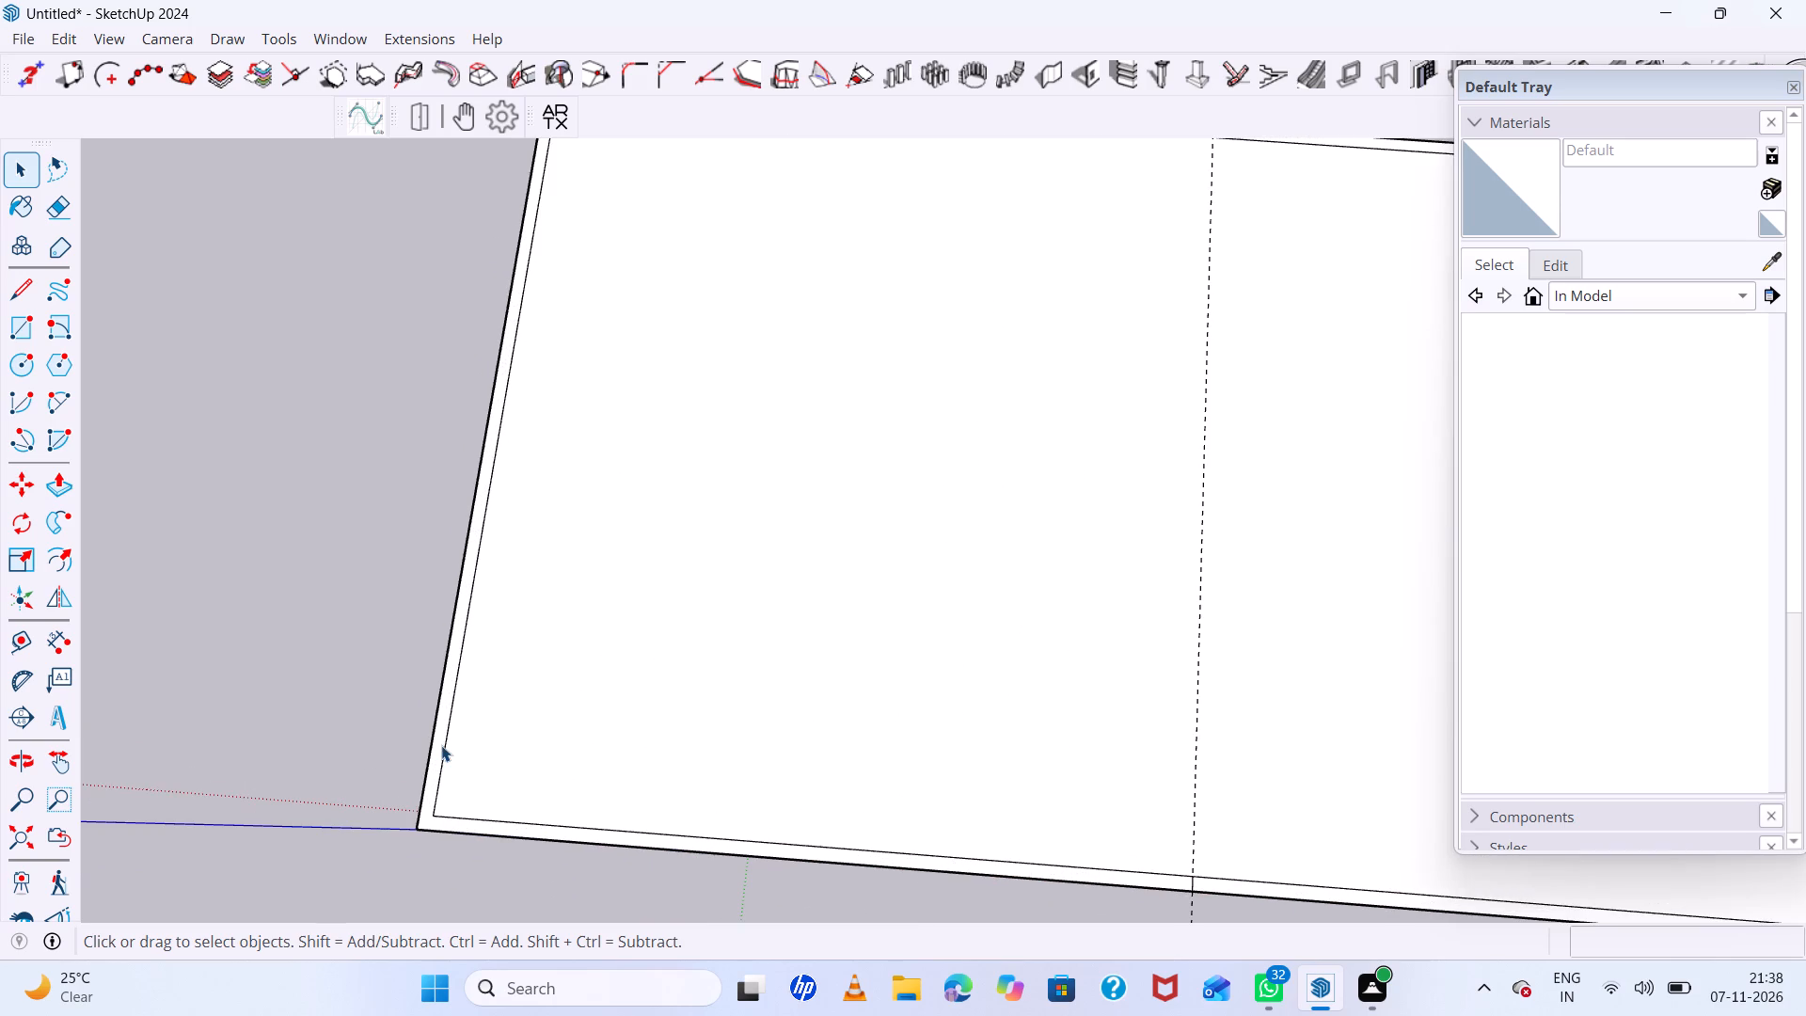
left_click(441, 745)
key("ctrl+z")
key("ctrl+z")
key("ctrl+z")
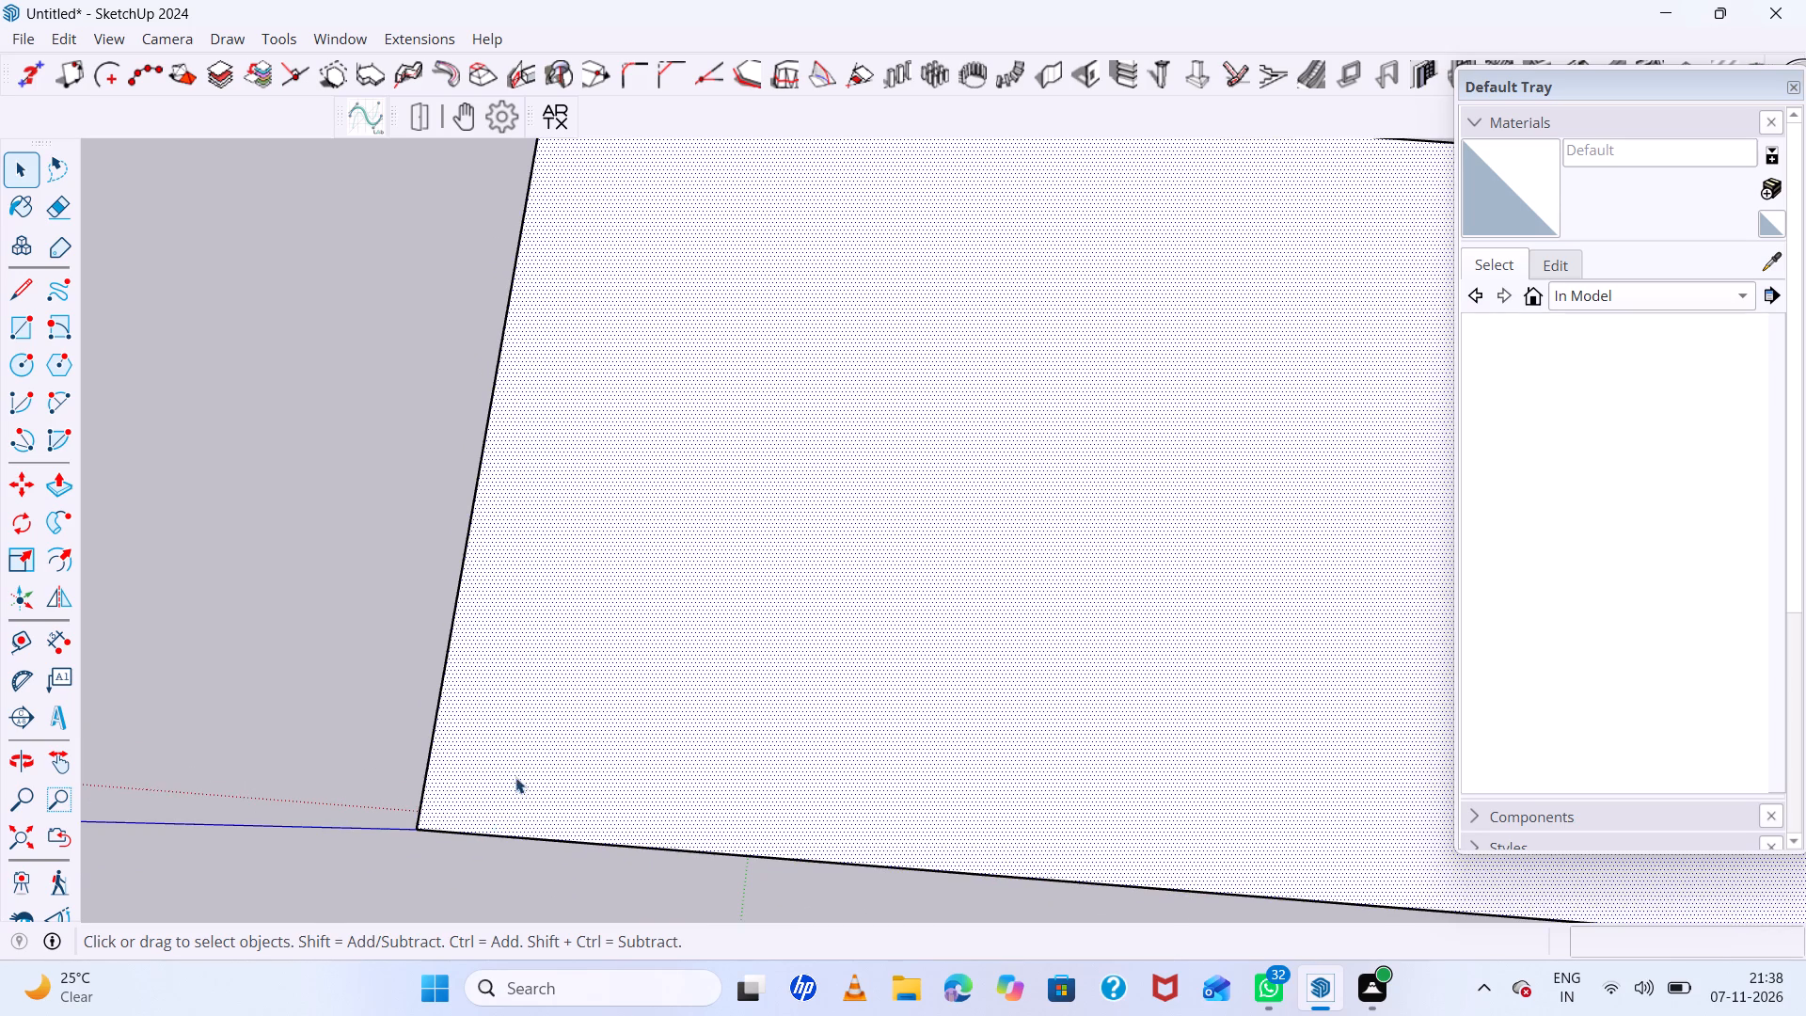
Offset the outline of the box's top face inward by 9".
scroll(519, 729, "down", 6)
left_click(628, 704)
scroll(651, 719, "down", 6)
middle_click_drag(784, 686, 972, 373)
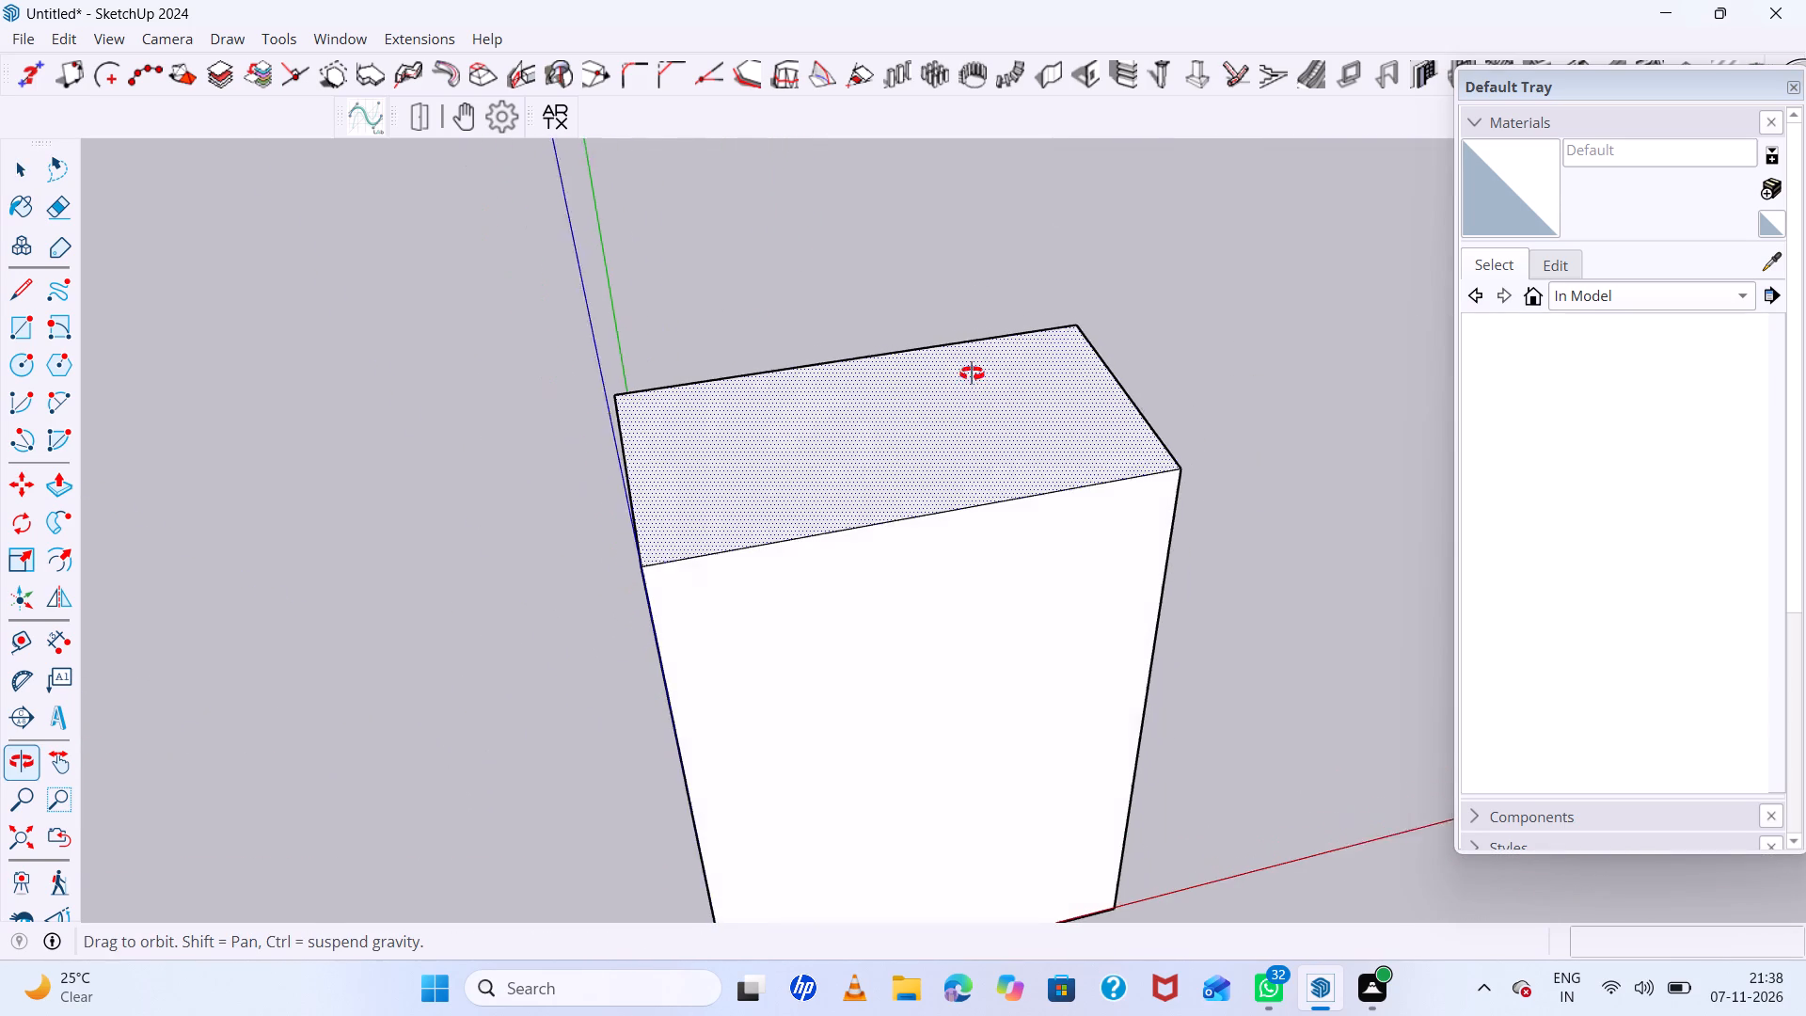
middle_click_drag(972, 373, 958, 383)
key("f")
left_click(627, 467)
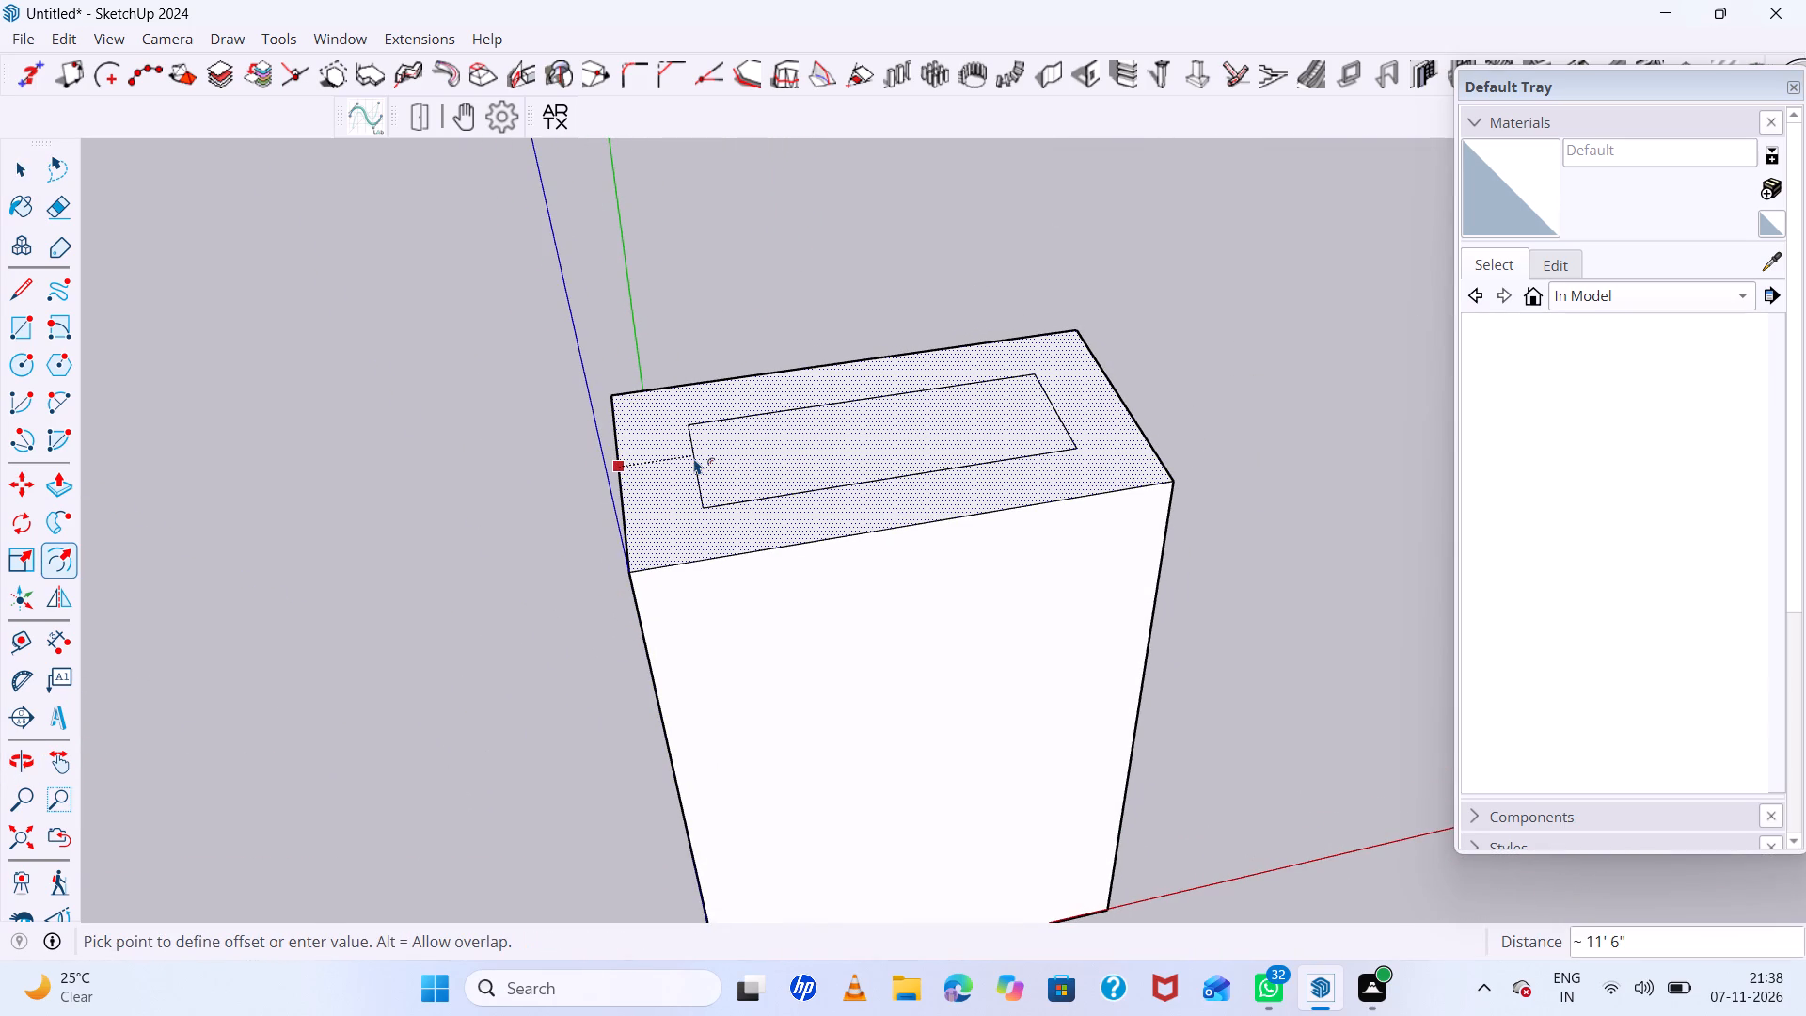
key("9")
key("Return")
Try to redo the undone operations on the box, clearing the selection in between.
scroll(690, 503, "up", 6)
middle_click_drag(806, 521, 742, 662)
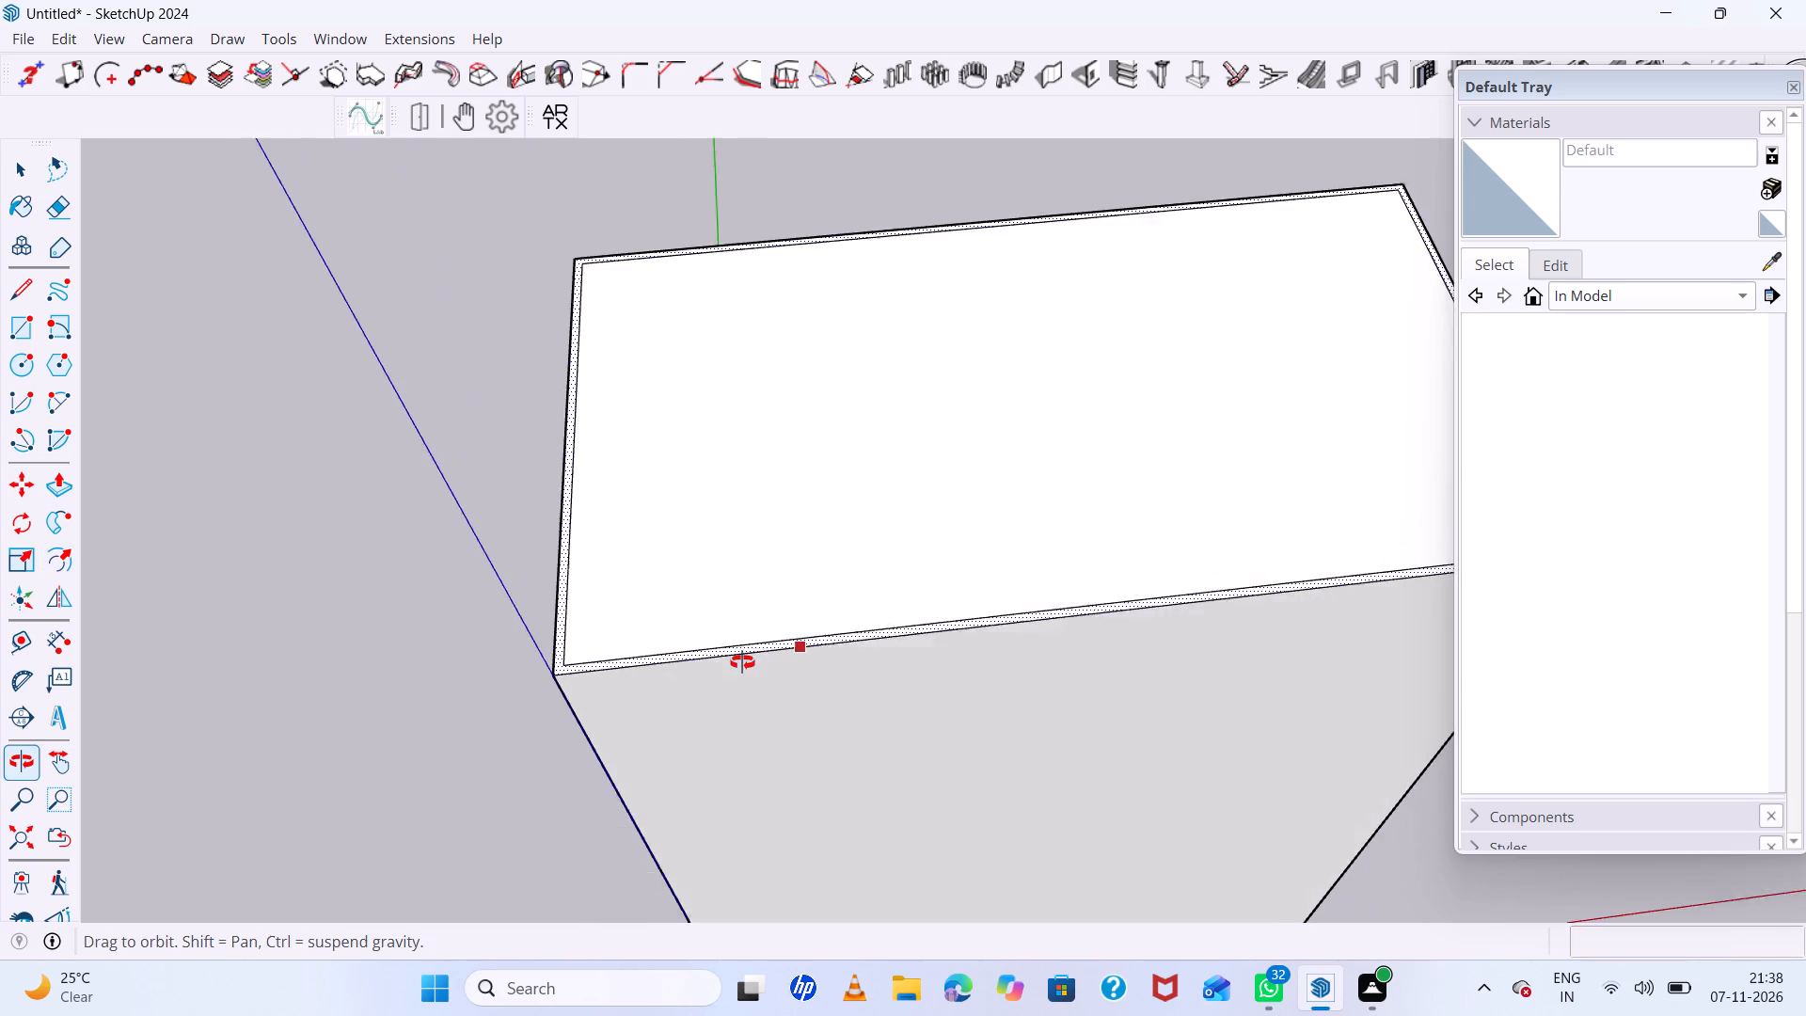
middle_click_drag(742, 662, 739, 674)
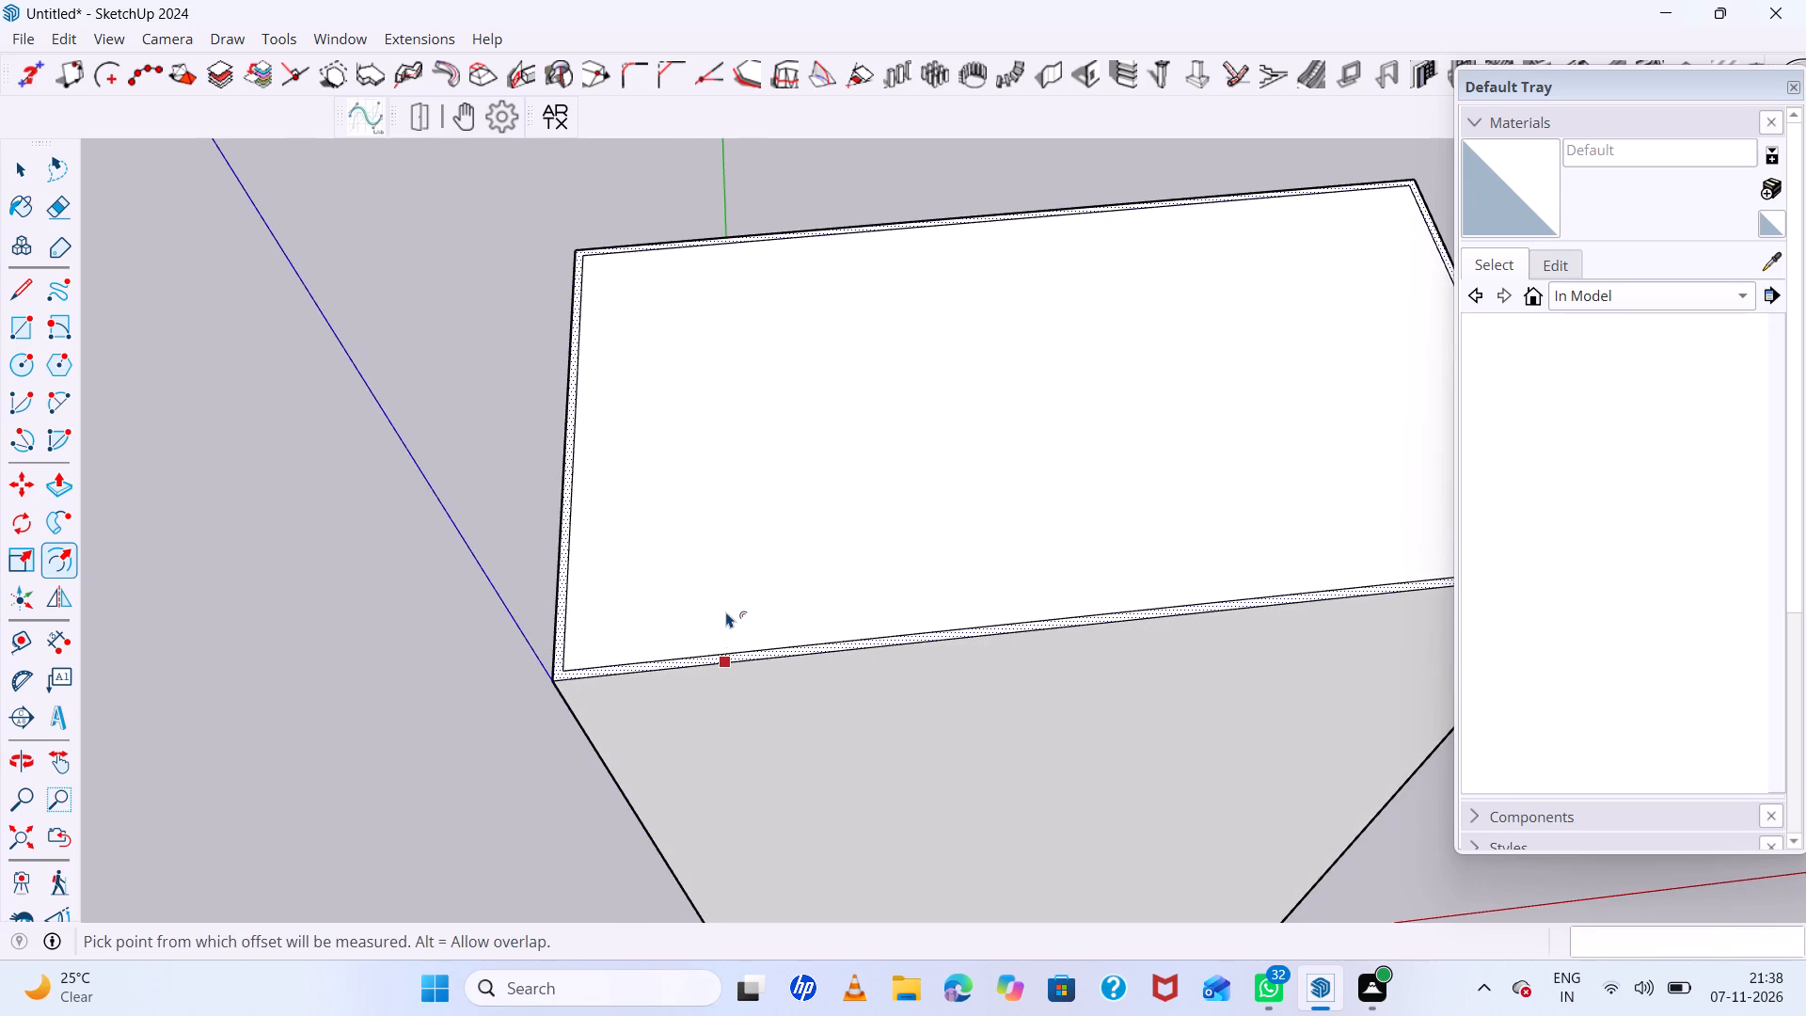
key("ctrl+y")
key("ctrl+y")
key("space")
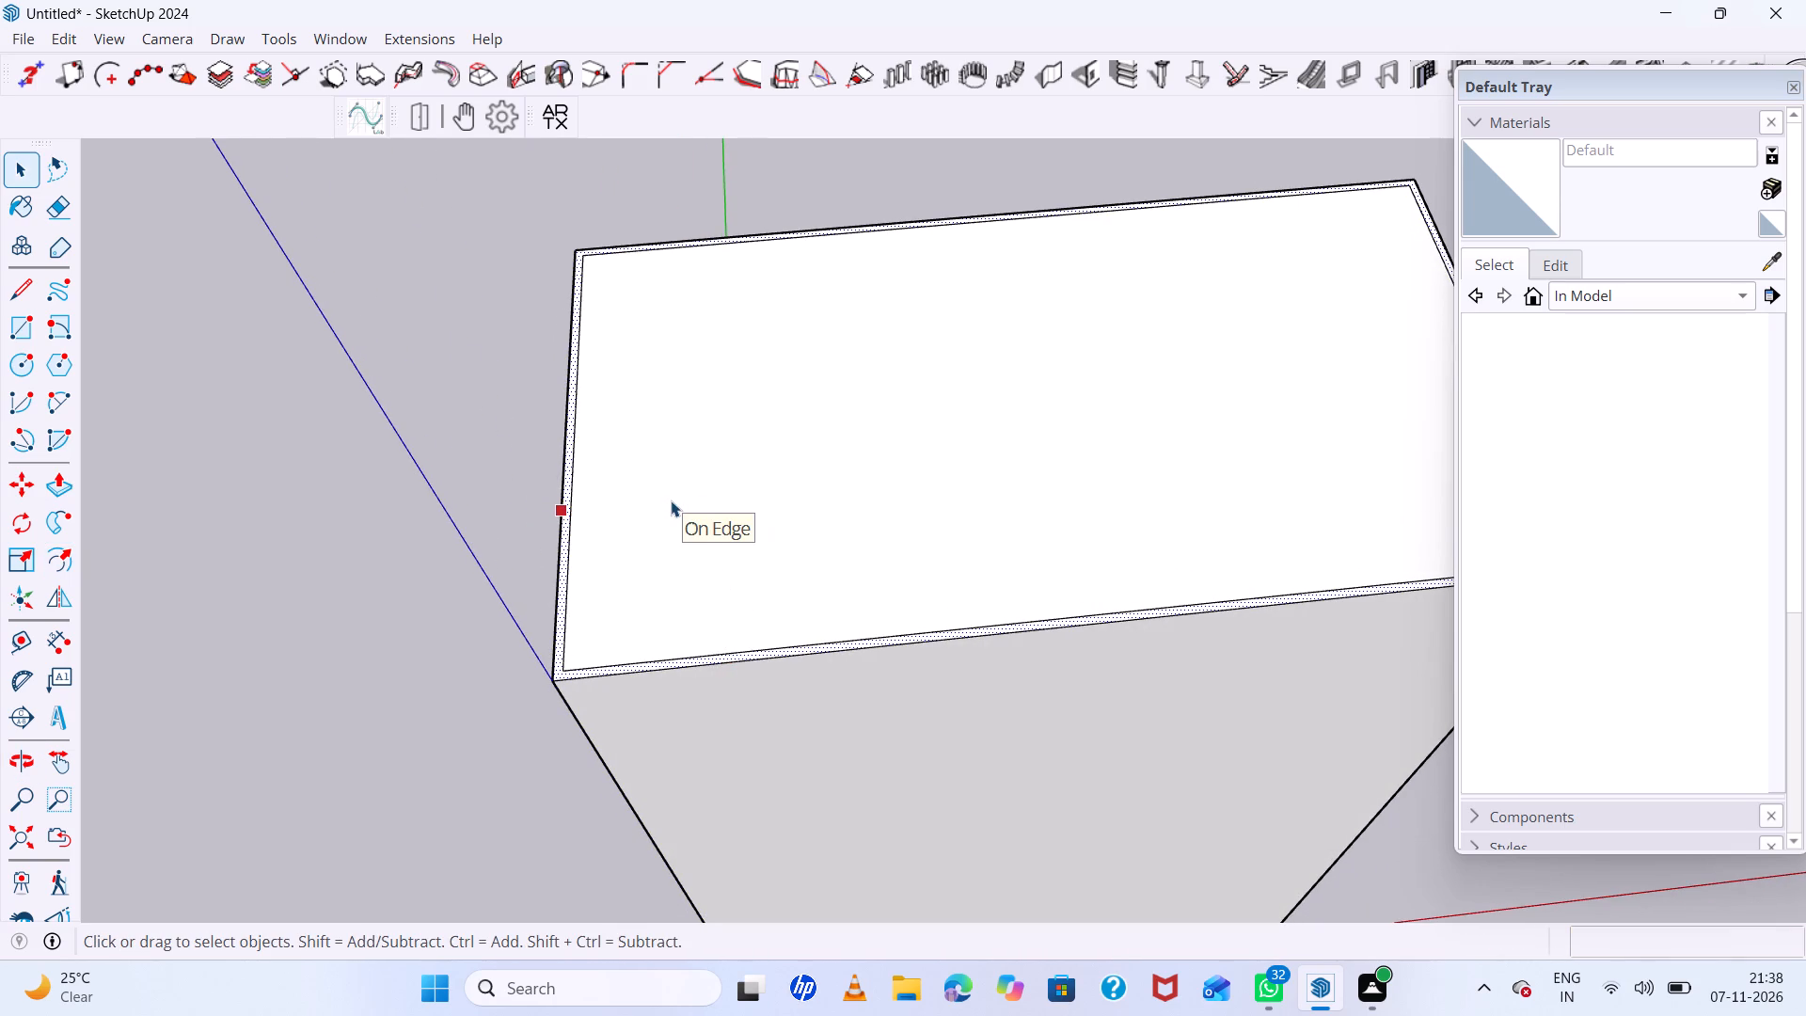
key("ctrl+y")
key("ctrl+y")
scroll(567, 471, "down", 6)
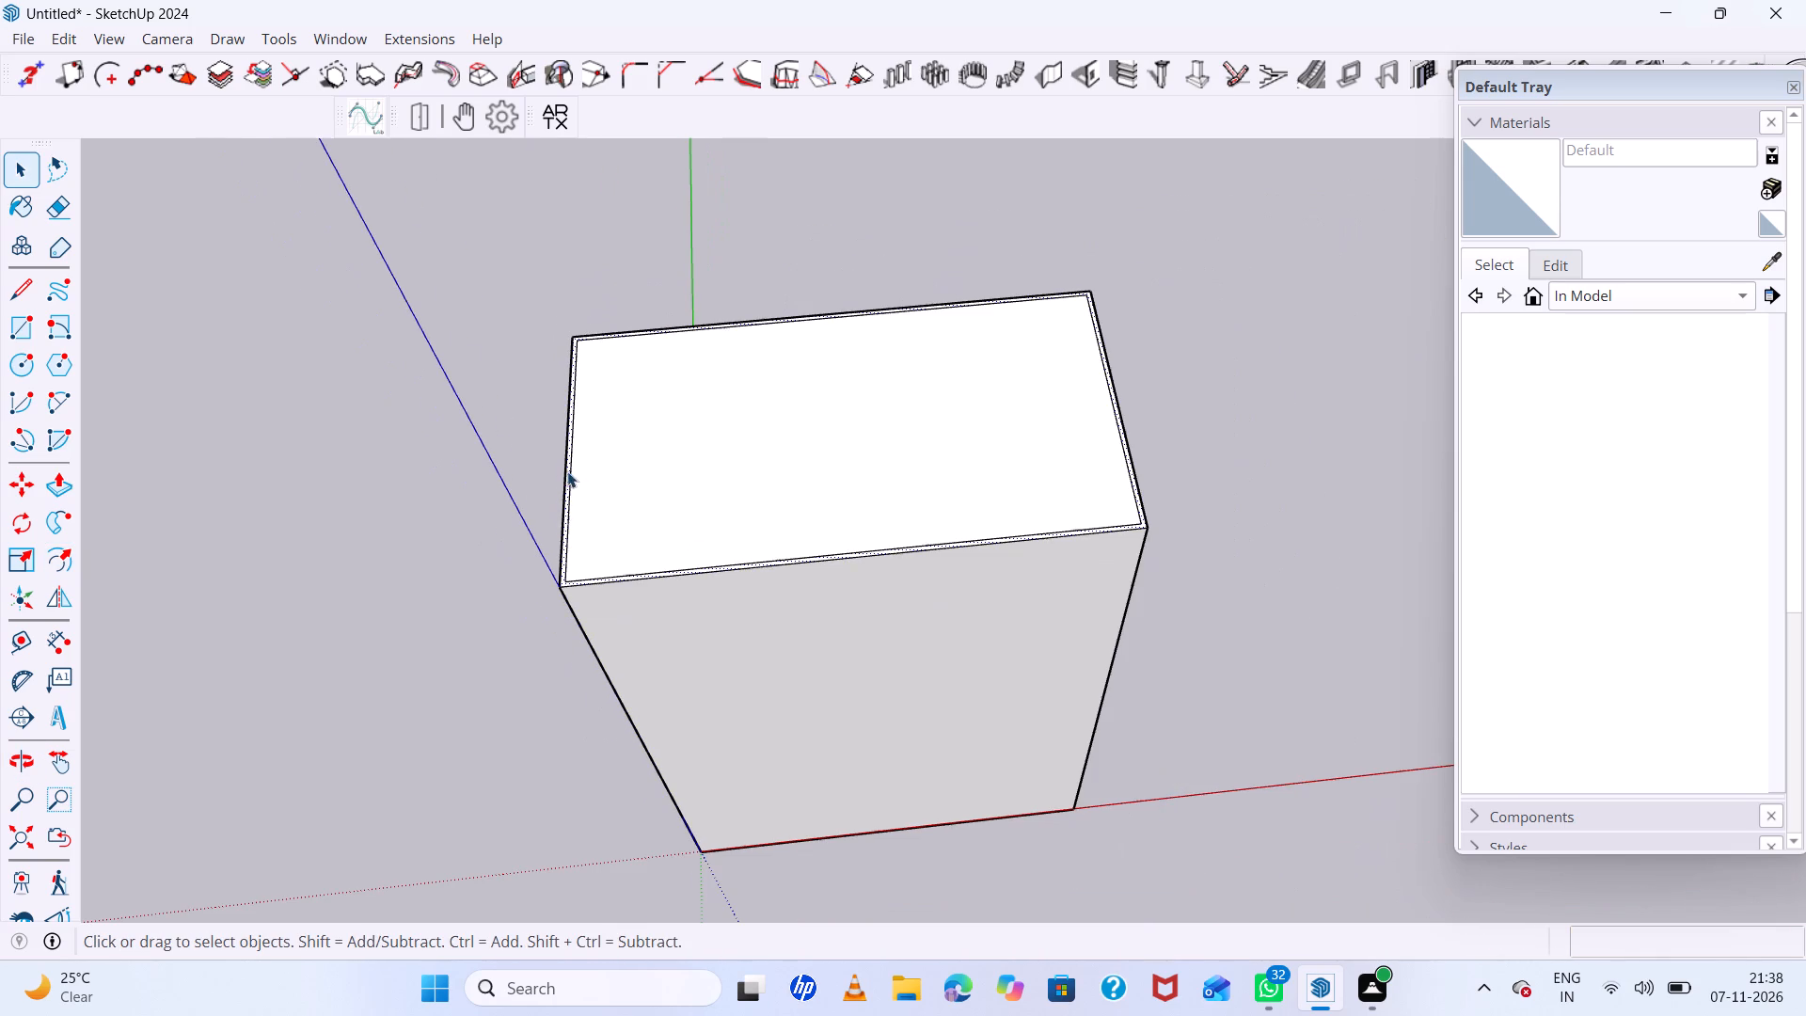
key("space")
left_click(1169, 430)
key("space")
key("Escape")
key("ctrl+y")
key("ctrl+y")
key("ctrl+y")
Select the top's inner face and pull a guide line across it from the short outer edge nearest the origin.
scroll(958, 462, "up", 5)
middle_click(963, 459)
key("space")
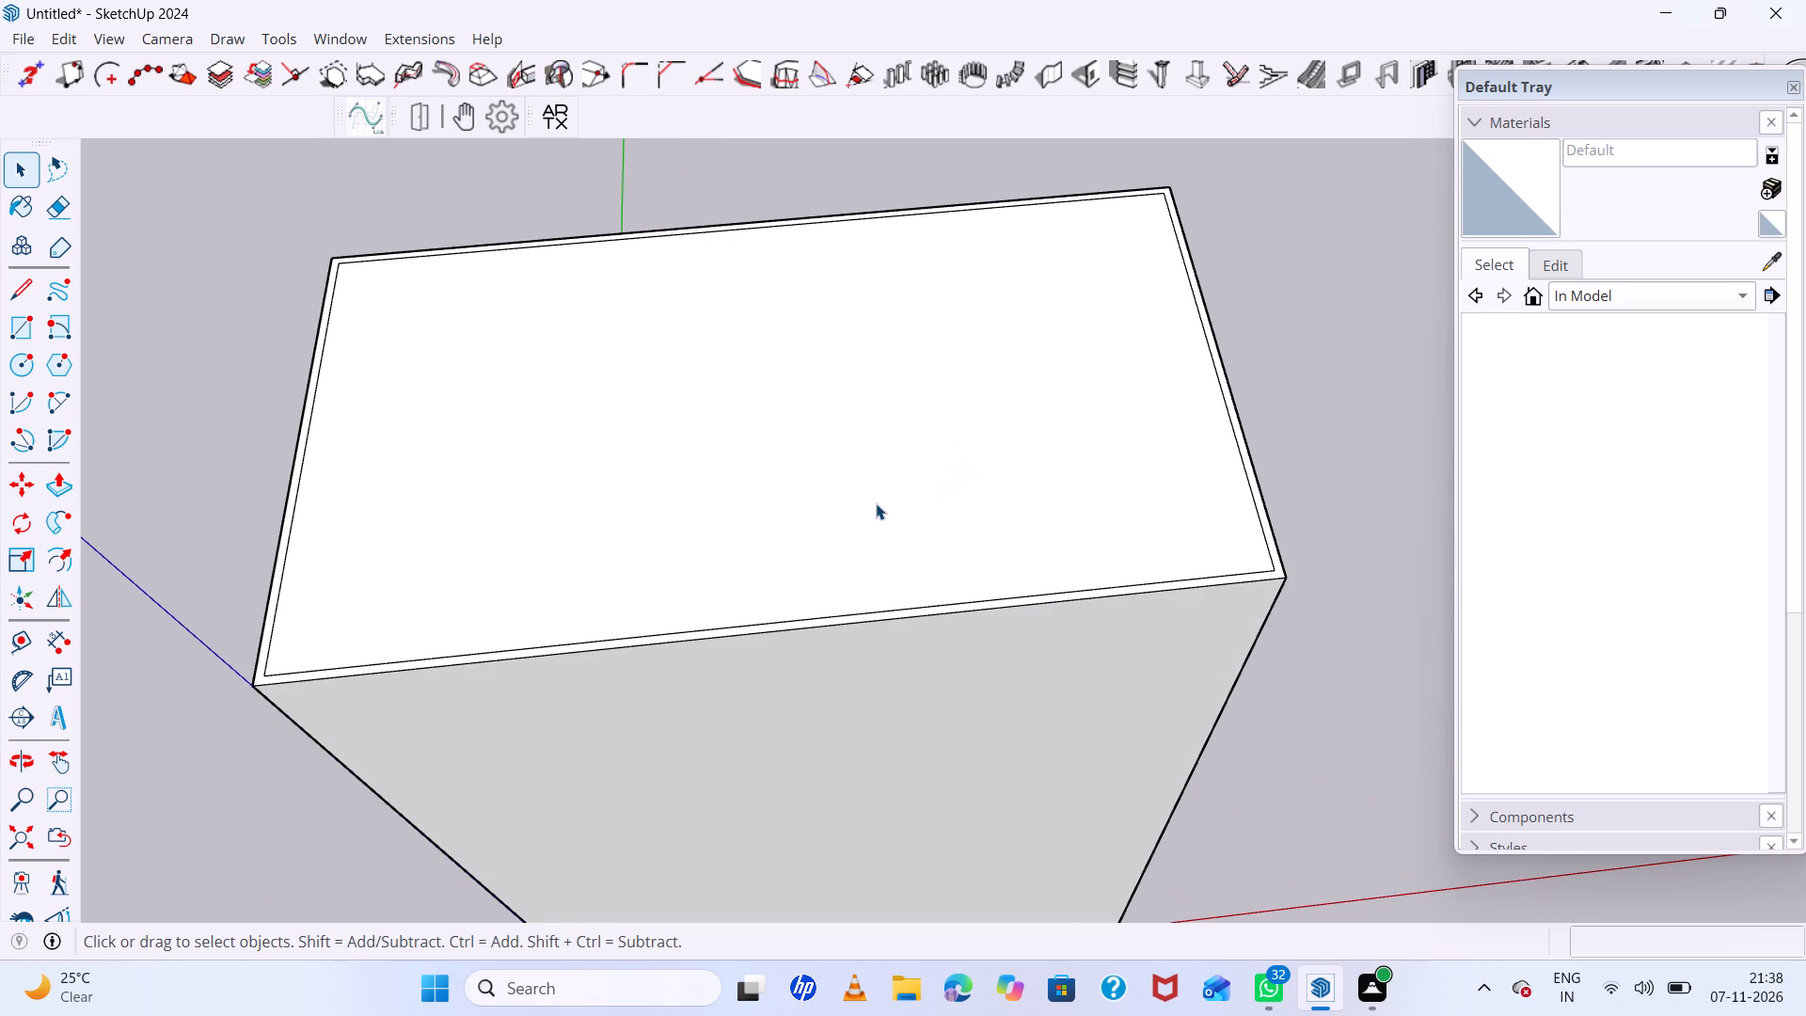
left_click(876, 503)
scroll(852, 520, "down", 10)
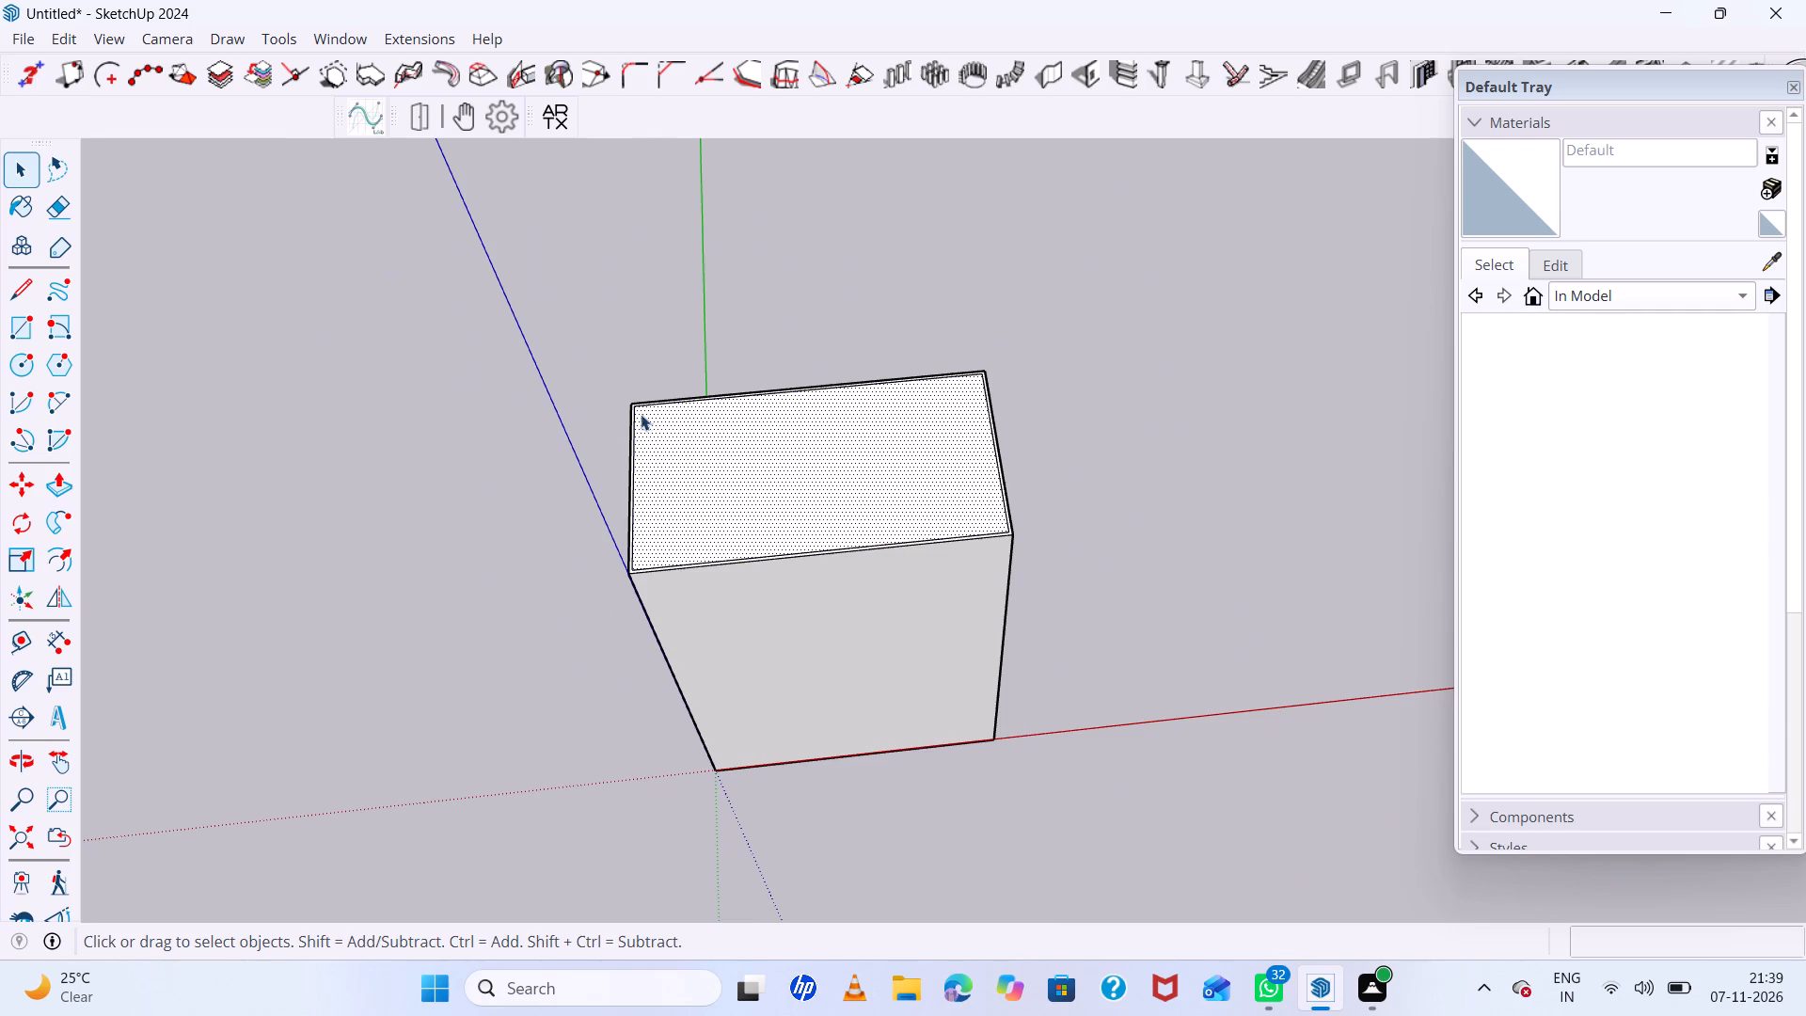
scroll(934, 550, "up", 7)
scroll(750, 477, "down", 8)
middle_click_drag(743, 503, 744, 540)
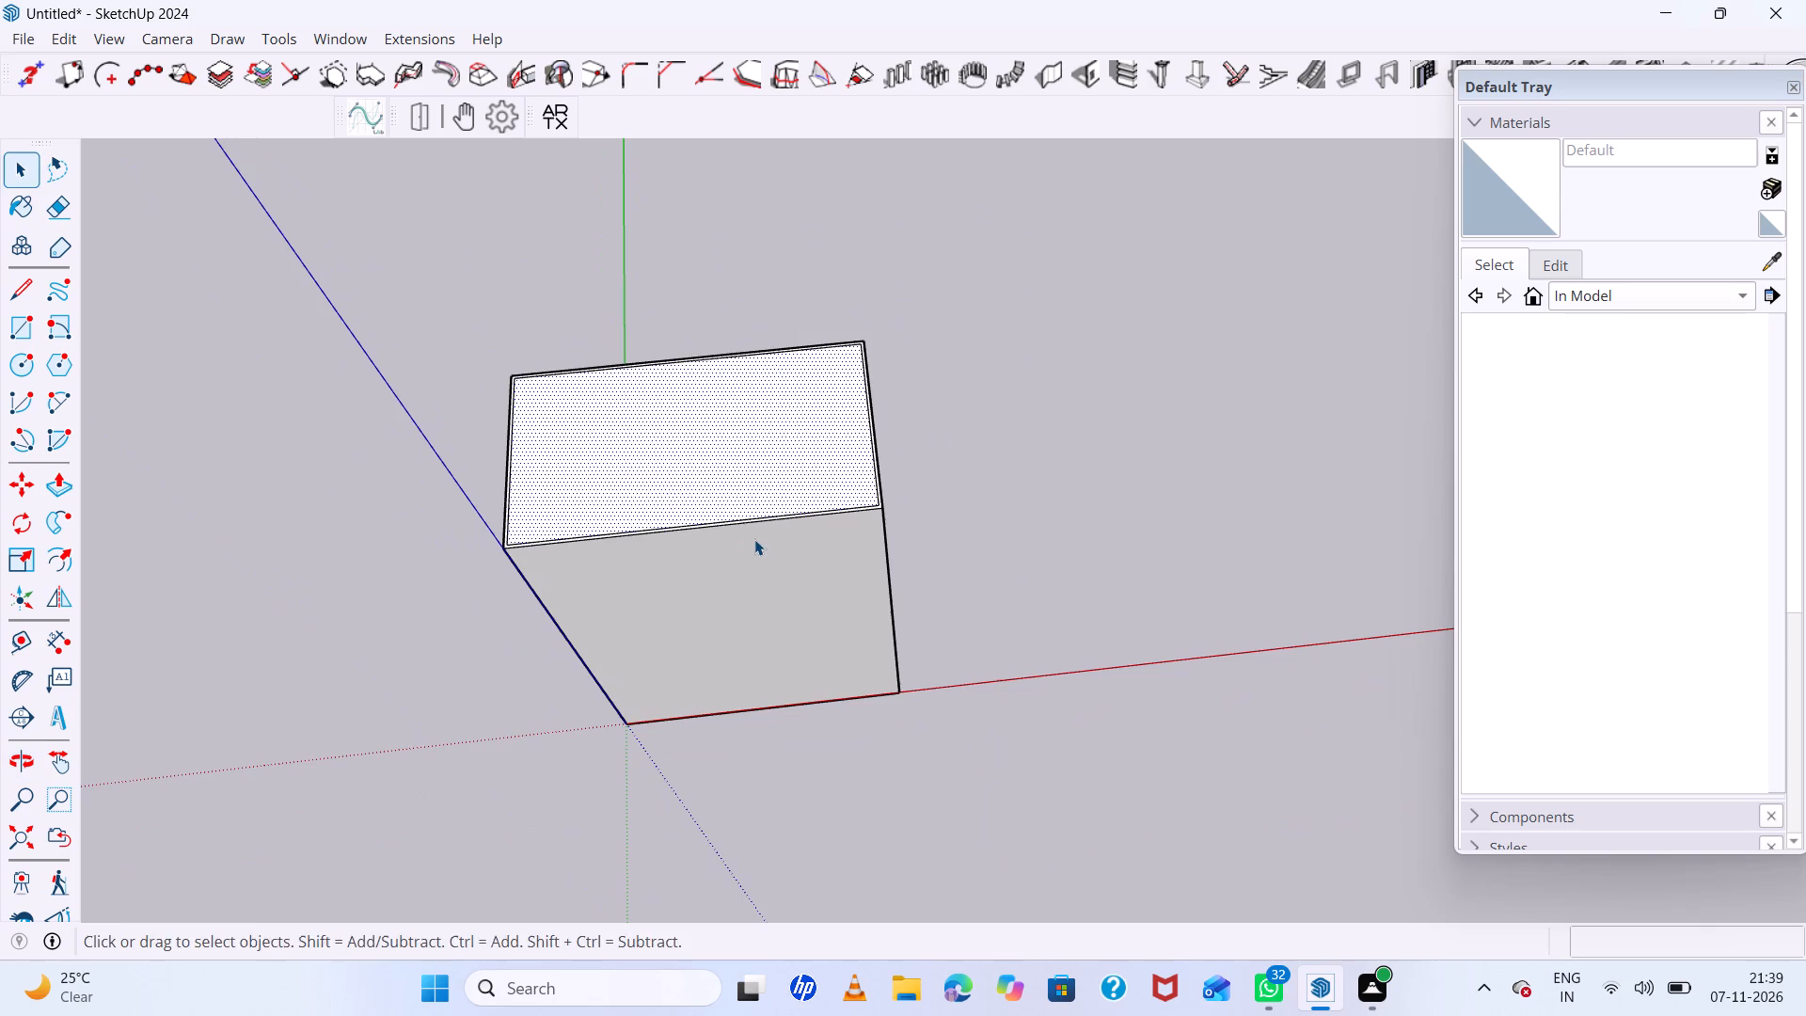
key("t")
scroll(602, 496, "up", 6)
scroll(432, 442, "up", 6)
left_click_drag(456, 439, 468, 438)
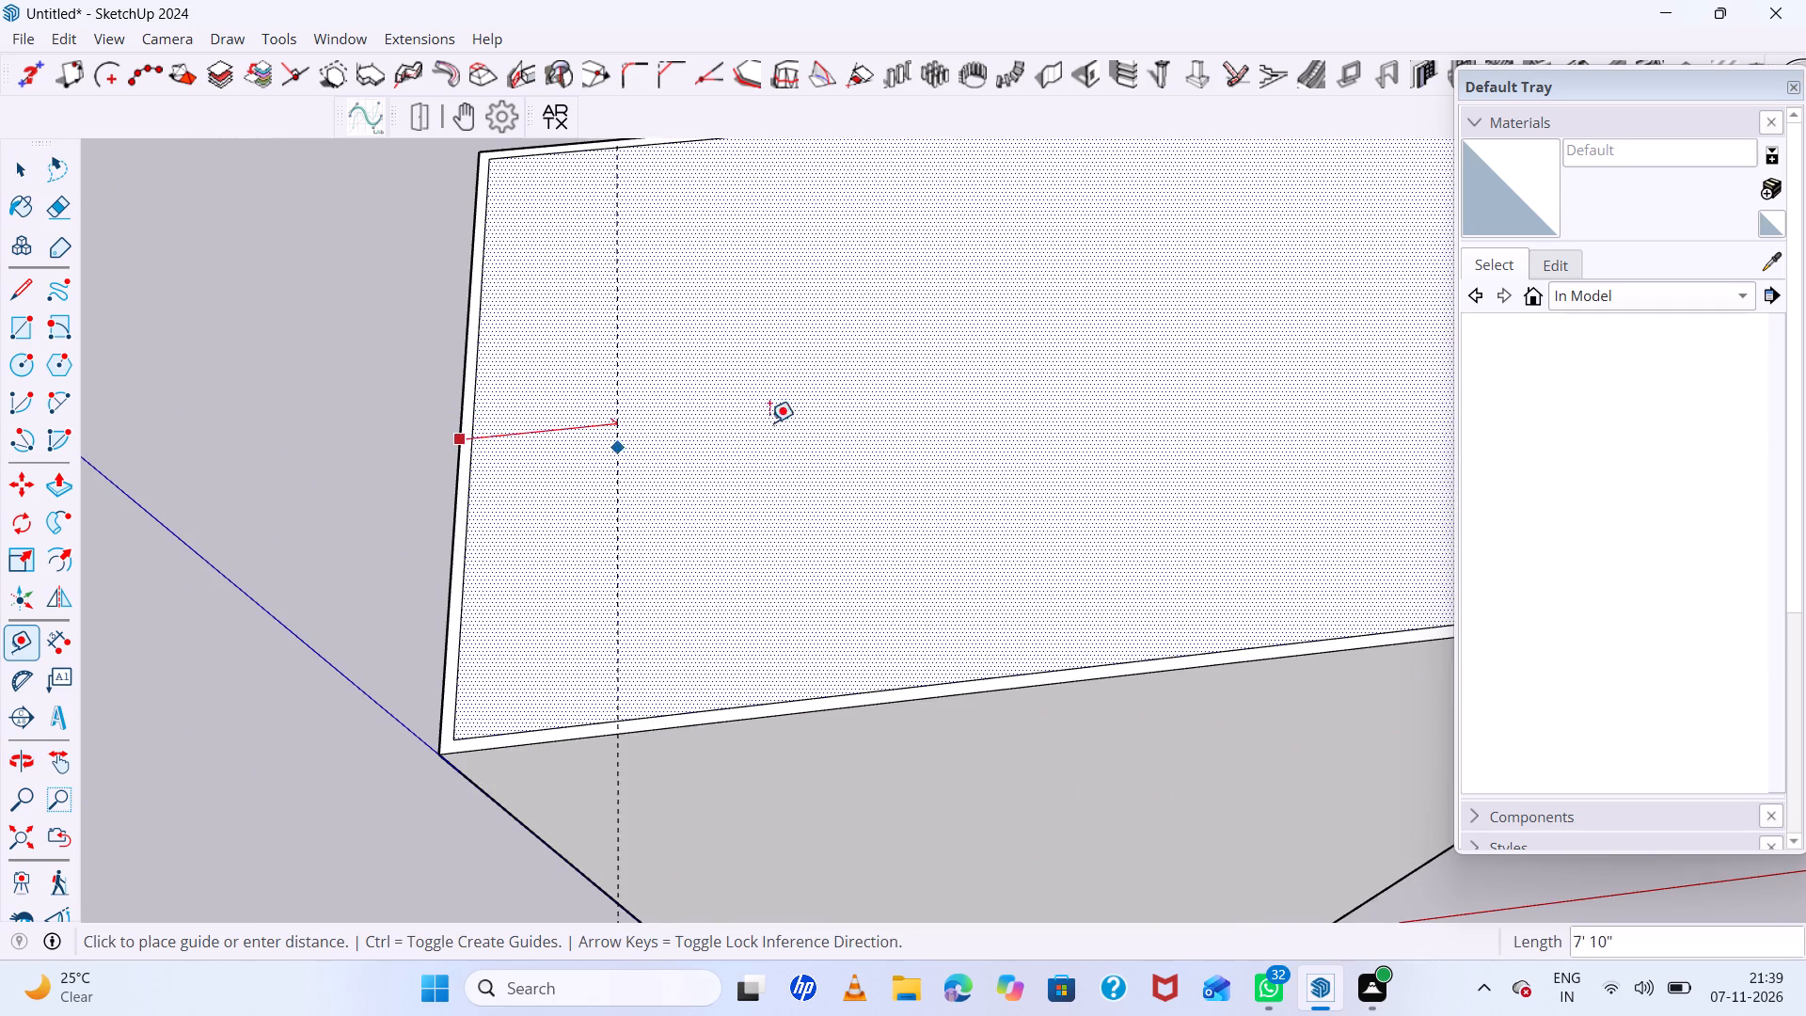
Place the guide line across the box's top at the midpoint of its long edge.
scroll(795, 413, "down", 6)
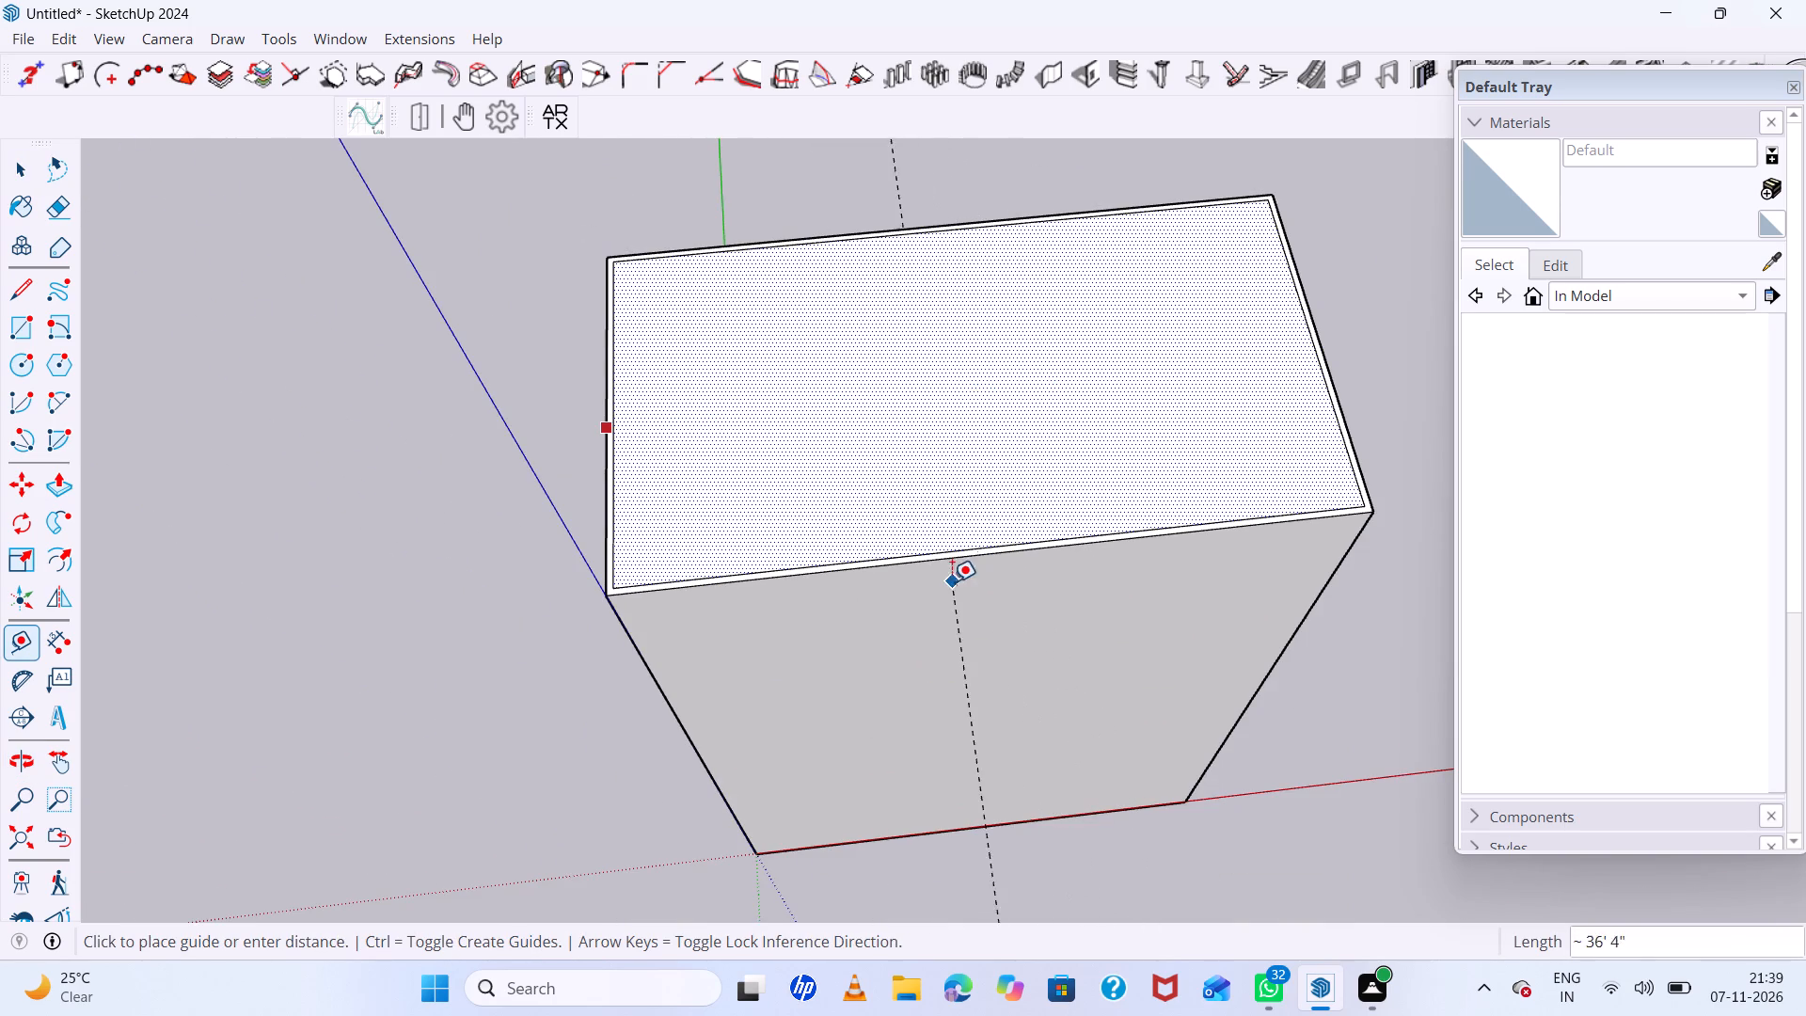
left_click(1001, 554)
scroll(947, 428, "down", 6)
middle_click_drag(1030, 449, 973, 477)
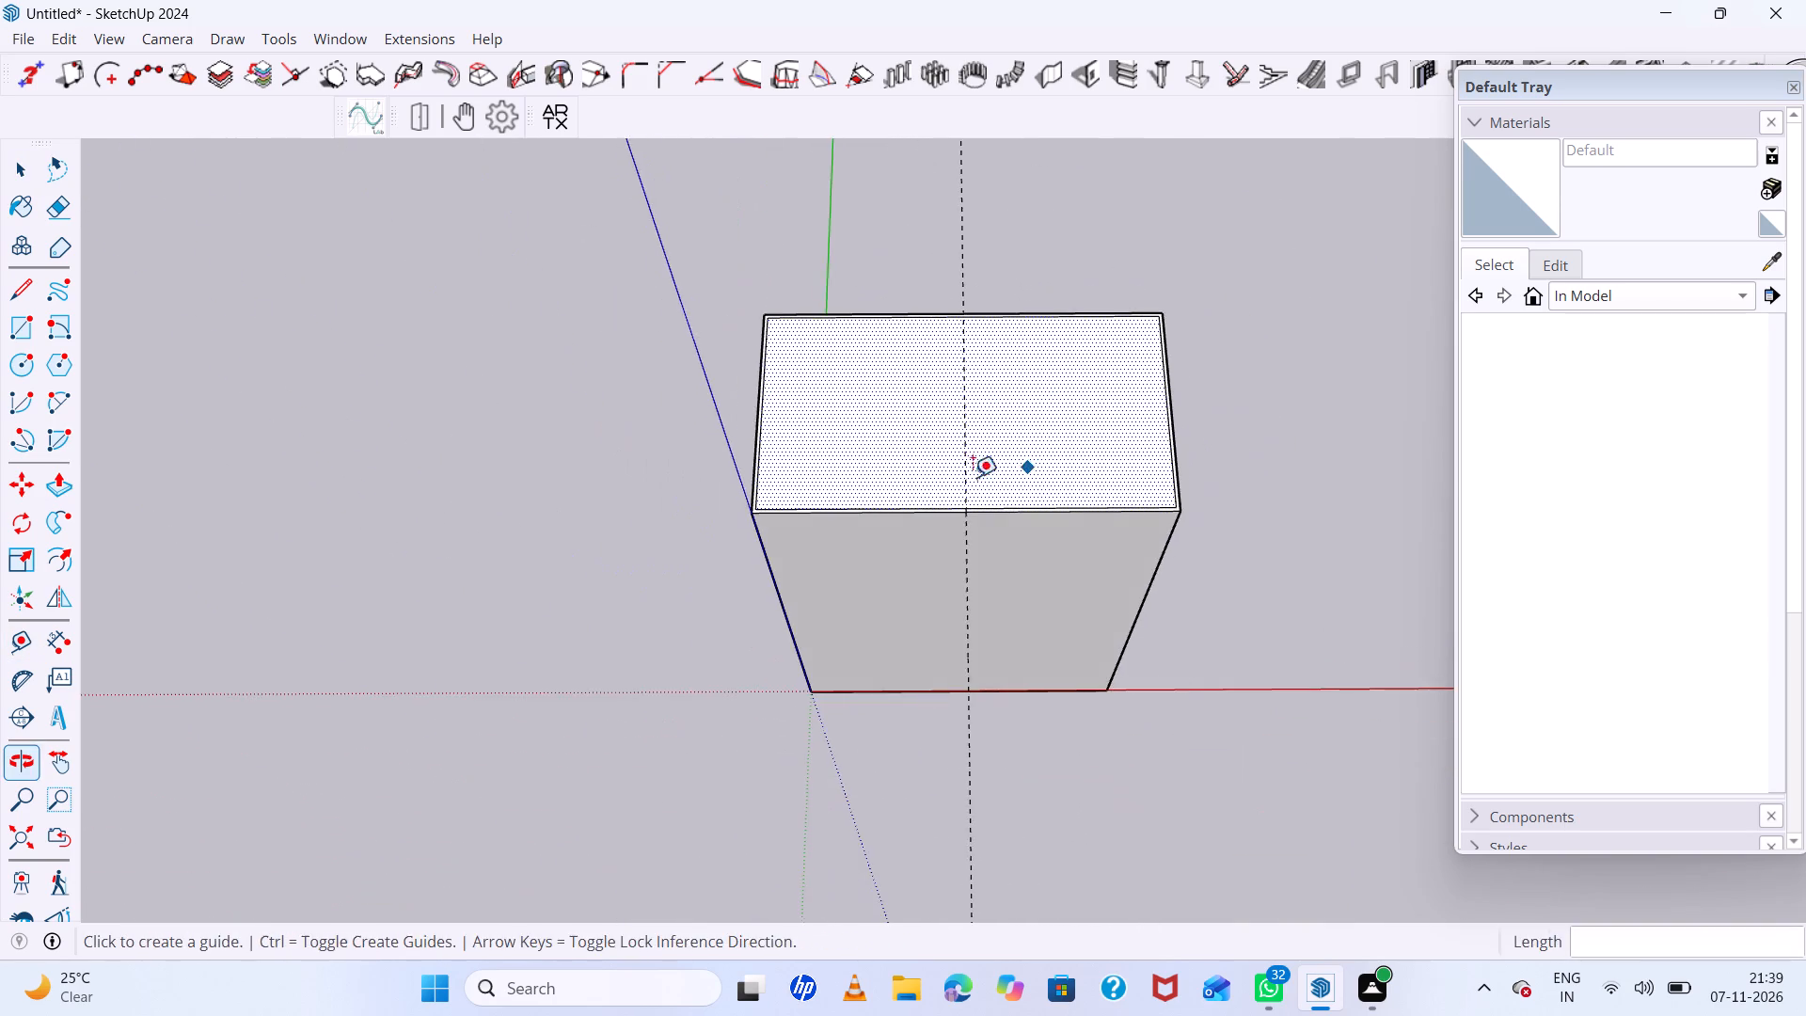
key("space")
Draw 9" lines across both long sides of the top's rim where the middle guide line crosses them.
scroll(1133, 476, "up", 12)
key("l")
scroll(798, 559, "up", 4)
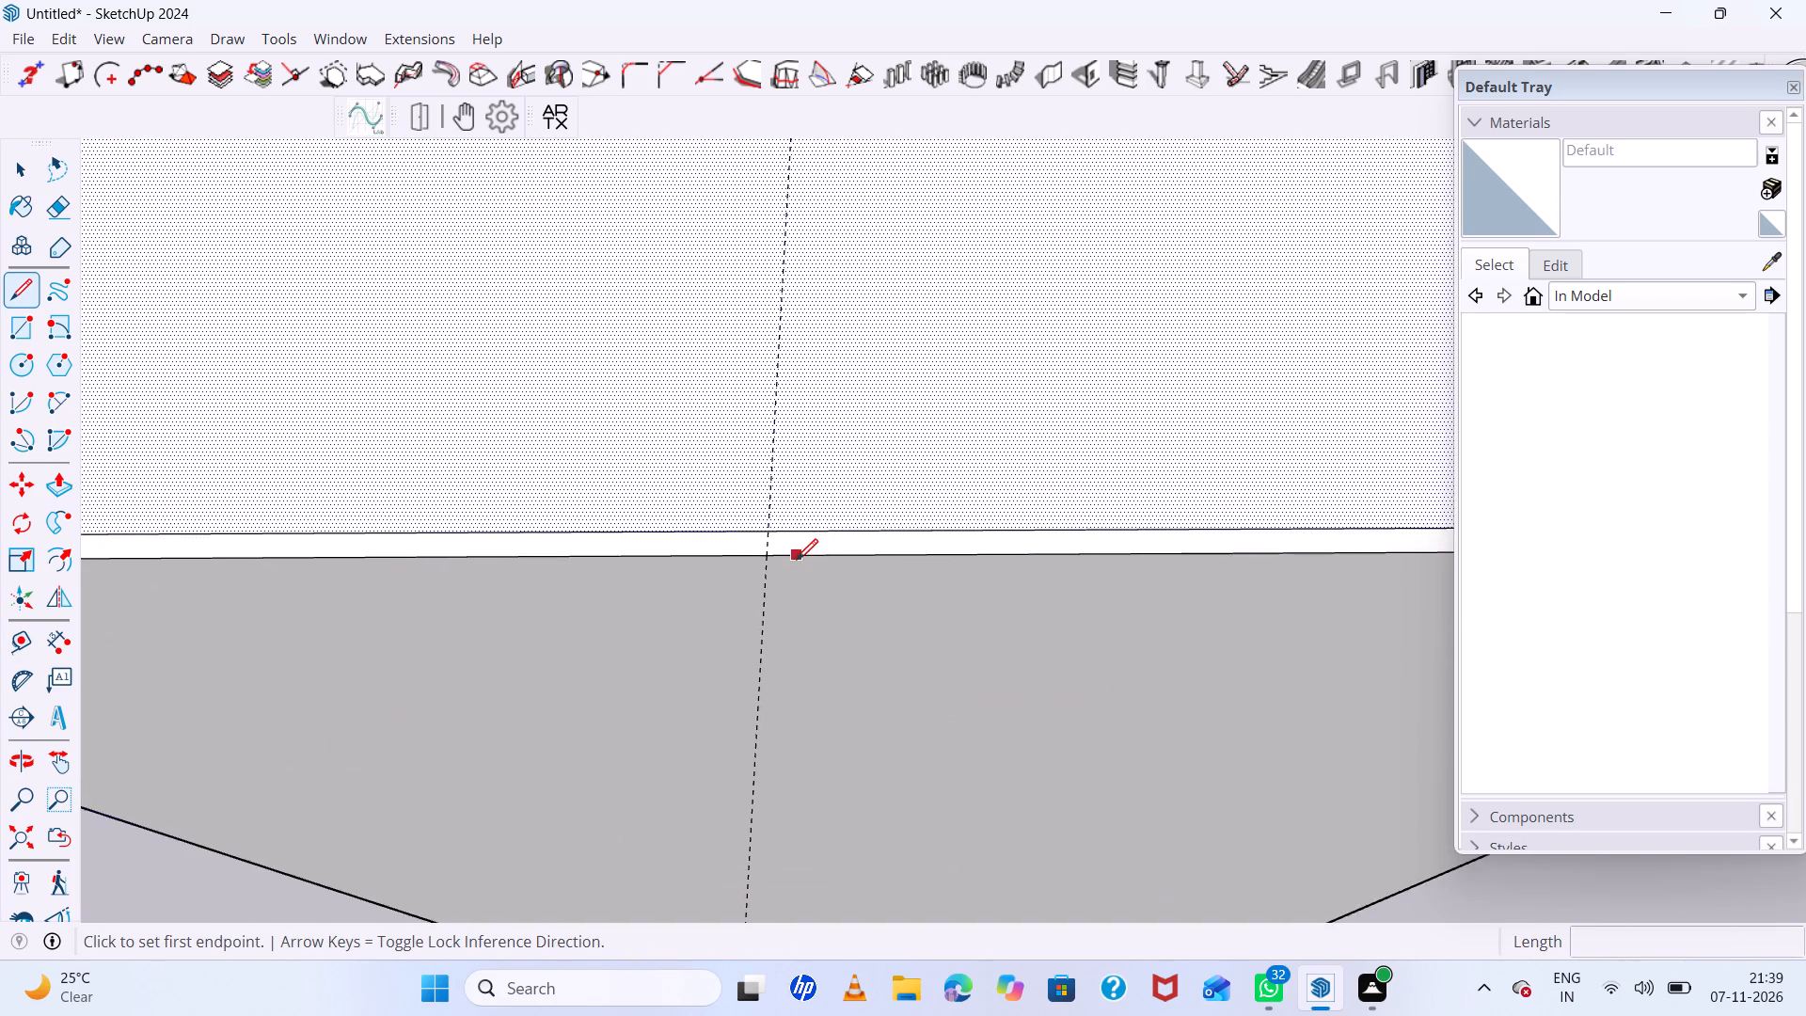
scroll(797, 560, "up", 6)
left_click(763, 520)
left_click(762, 559)
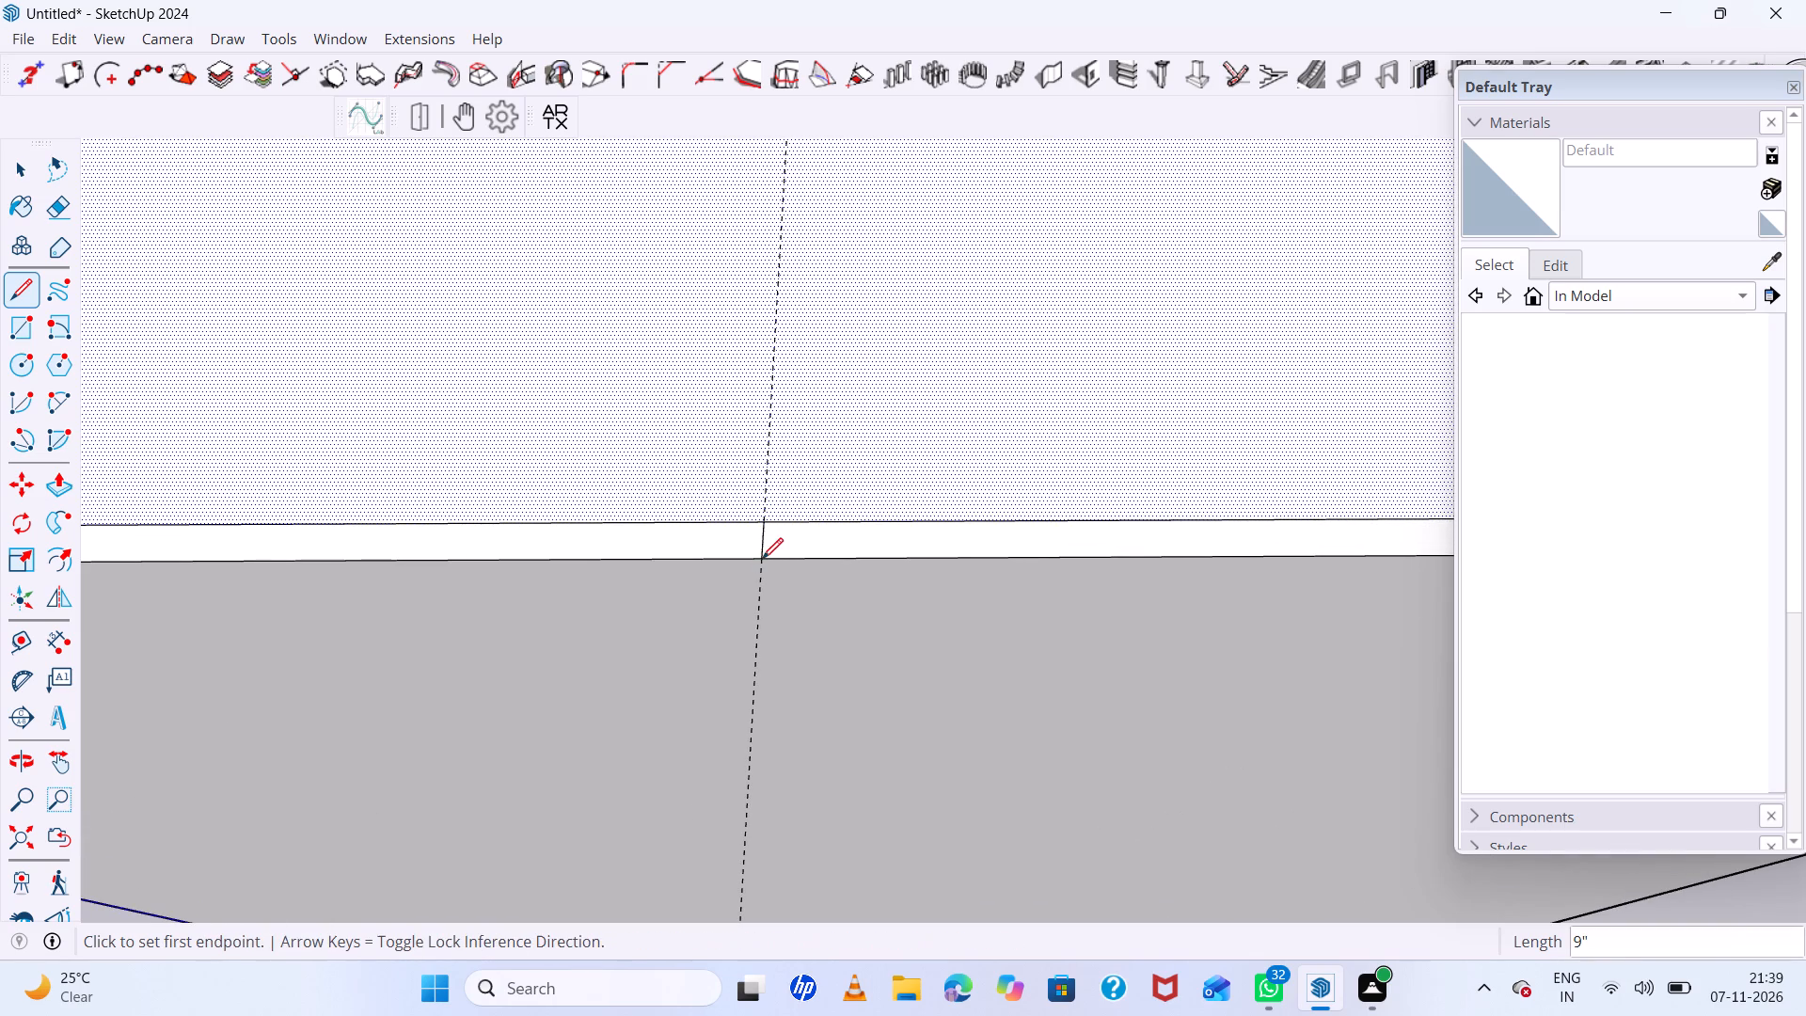
scroll(817, 595, "down", 20)
scroll(817, 595, "down", 1)
scroll(788, 285, "up", 11)
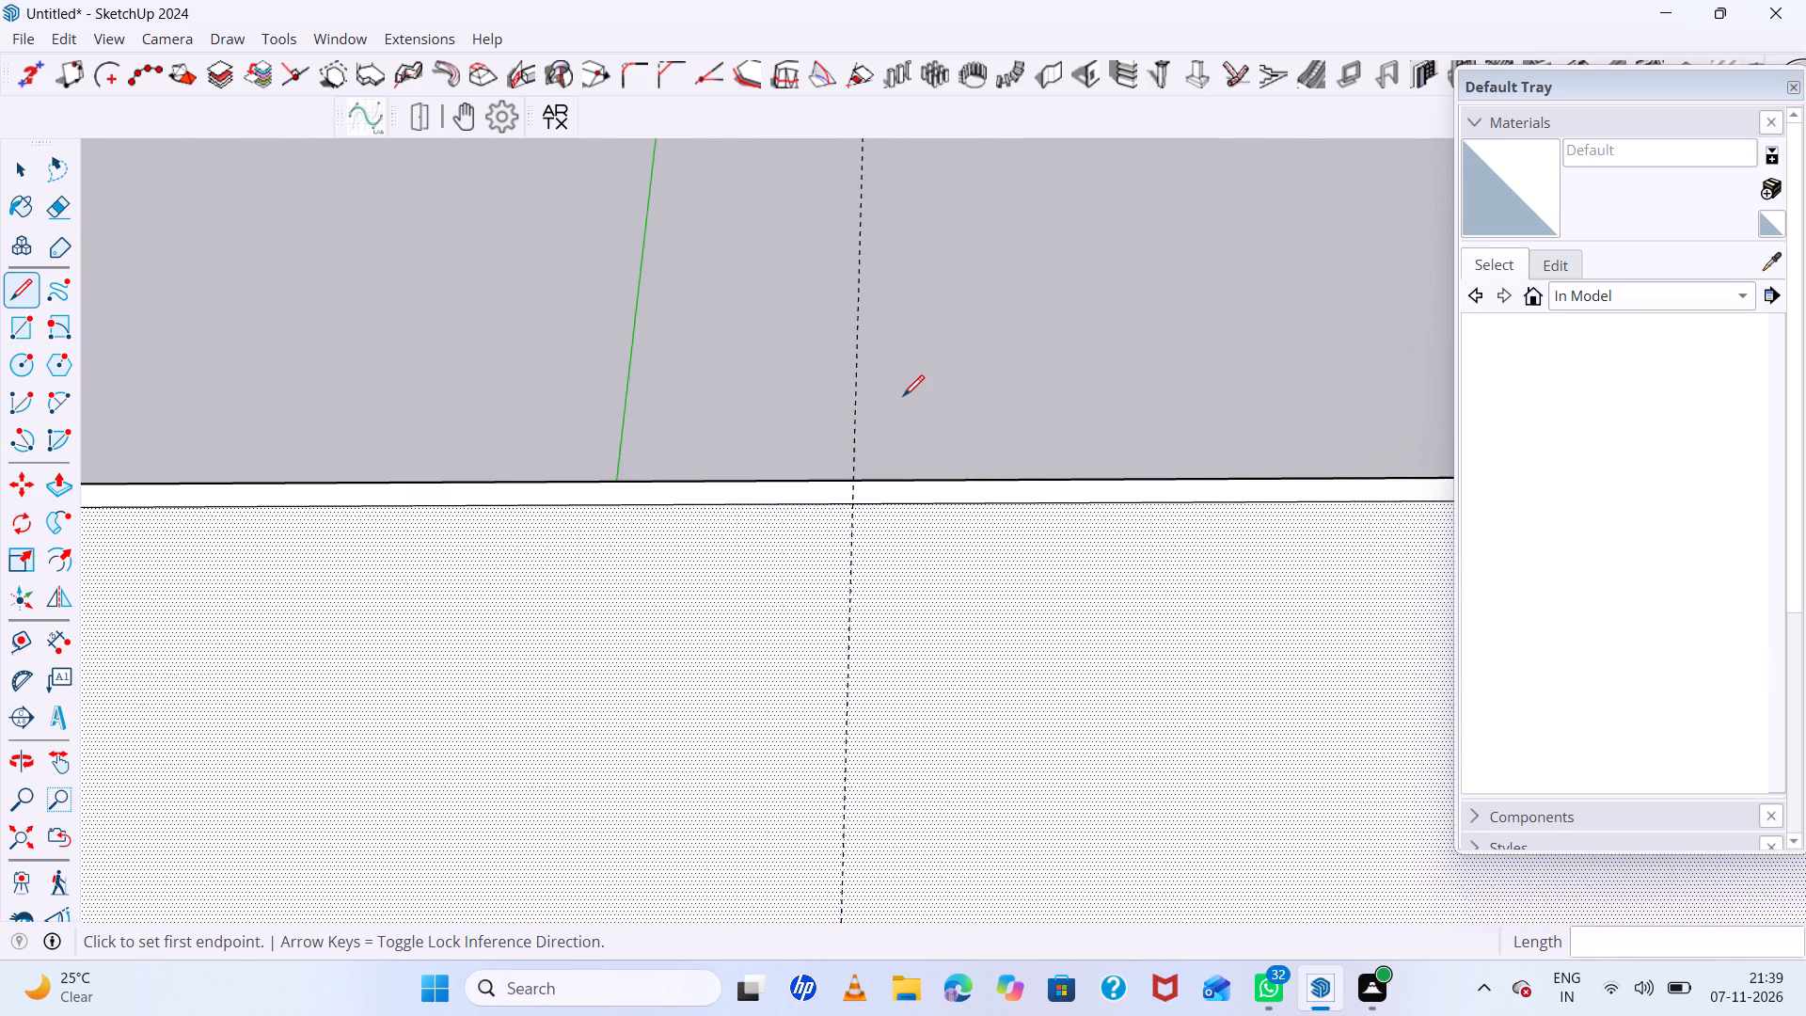
scroll(903, 396, "up", 7)
scroll(807, 574, "down", 5)
scroll(780, 623, "up", 6)
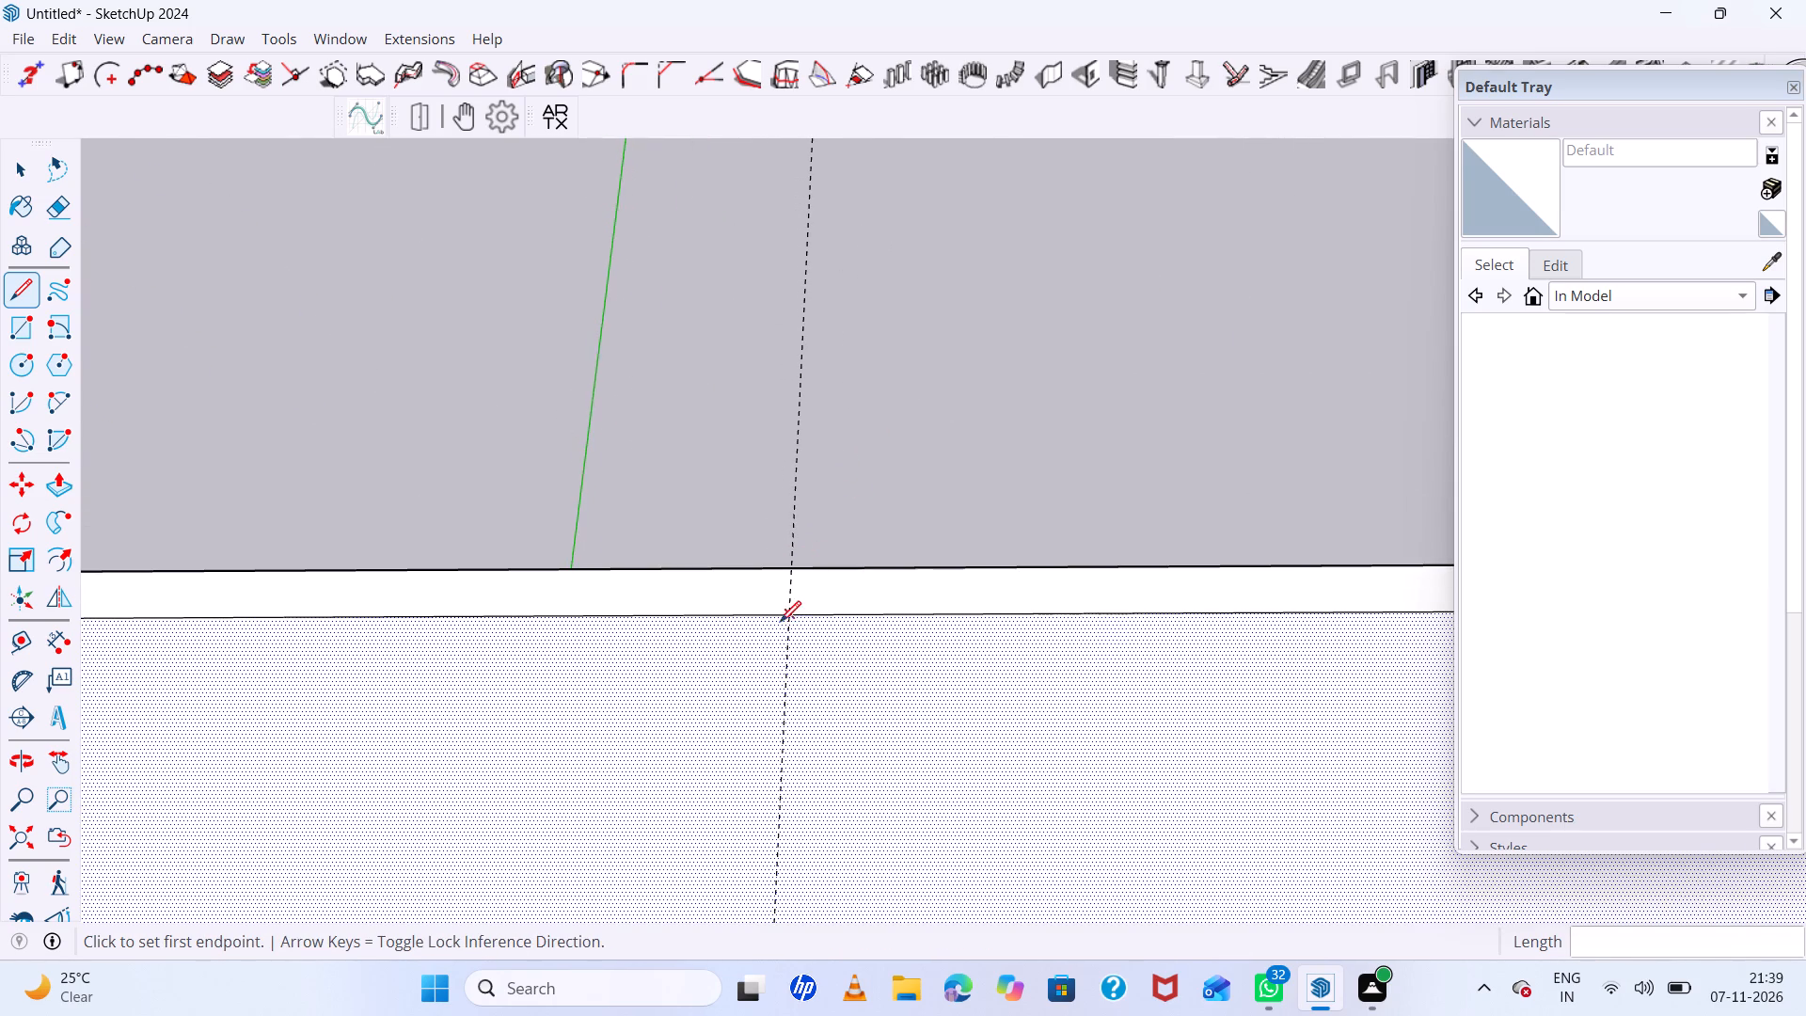
left_click(787, 616)
left_click(786, 572)
scroll(844, 508, "down", 7)
key("space")
Push the top's inner face down 116' 2" to the box's base to hollow it out.
scroll(752, 422, "down", 11)
scroll(956, 552, "up", 11)
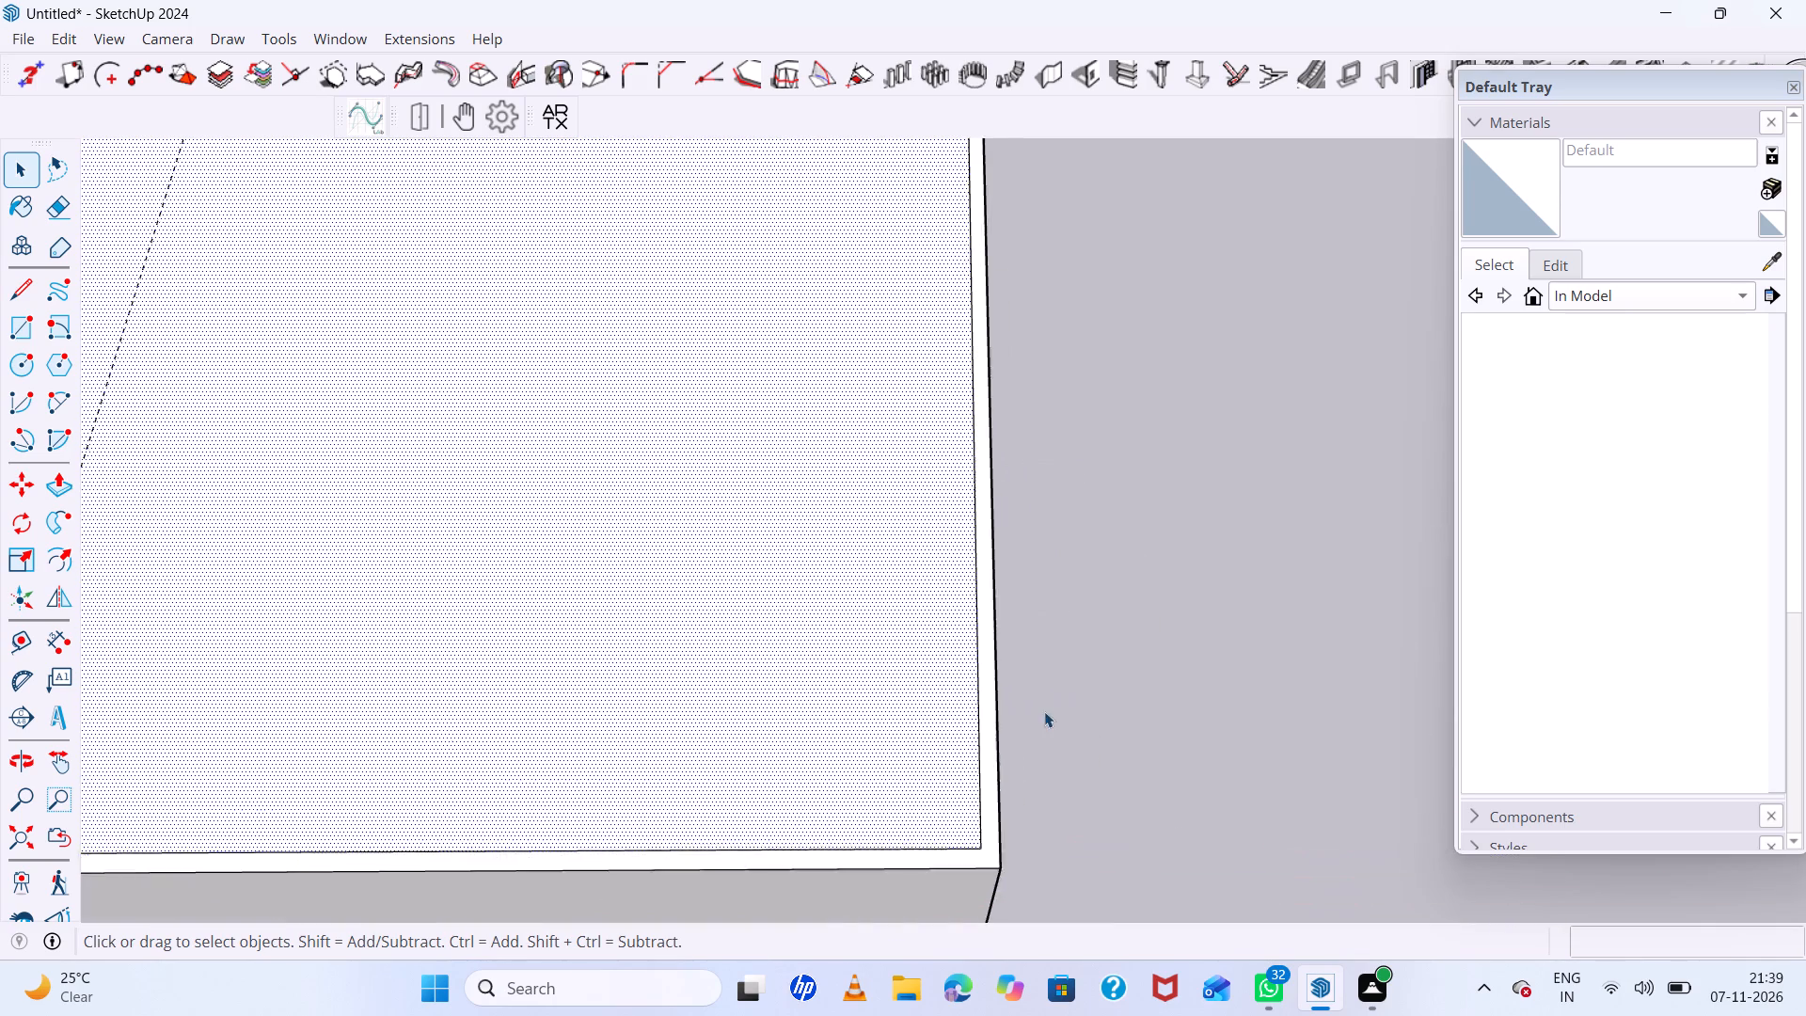
scroll(1044, 711, "up", 1)
left_click(834, 695)
scroll(833, 675, "down", 3)
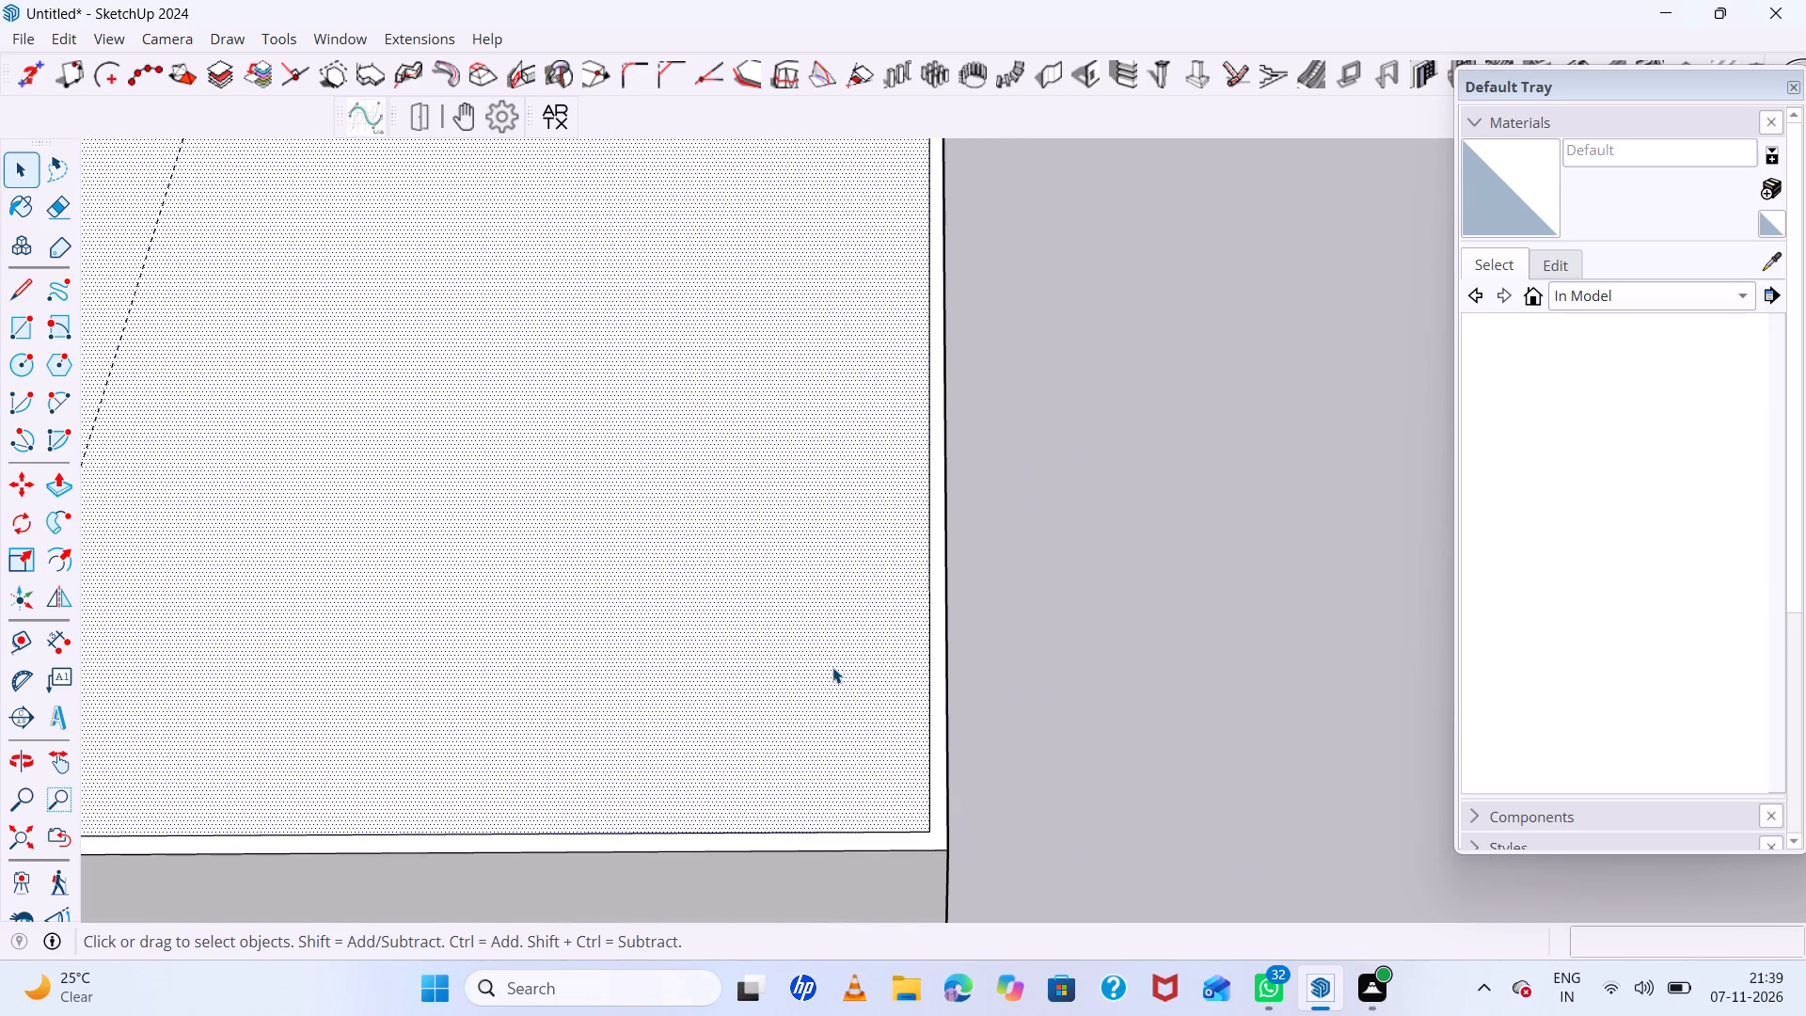
key("p")
left_click(832, 666)
scroll(873, 817, "down", 8)
middle_click_drag(866, 818, 879, 385)
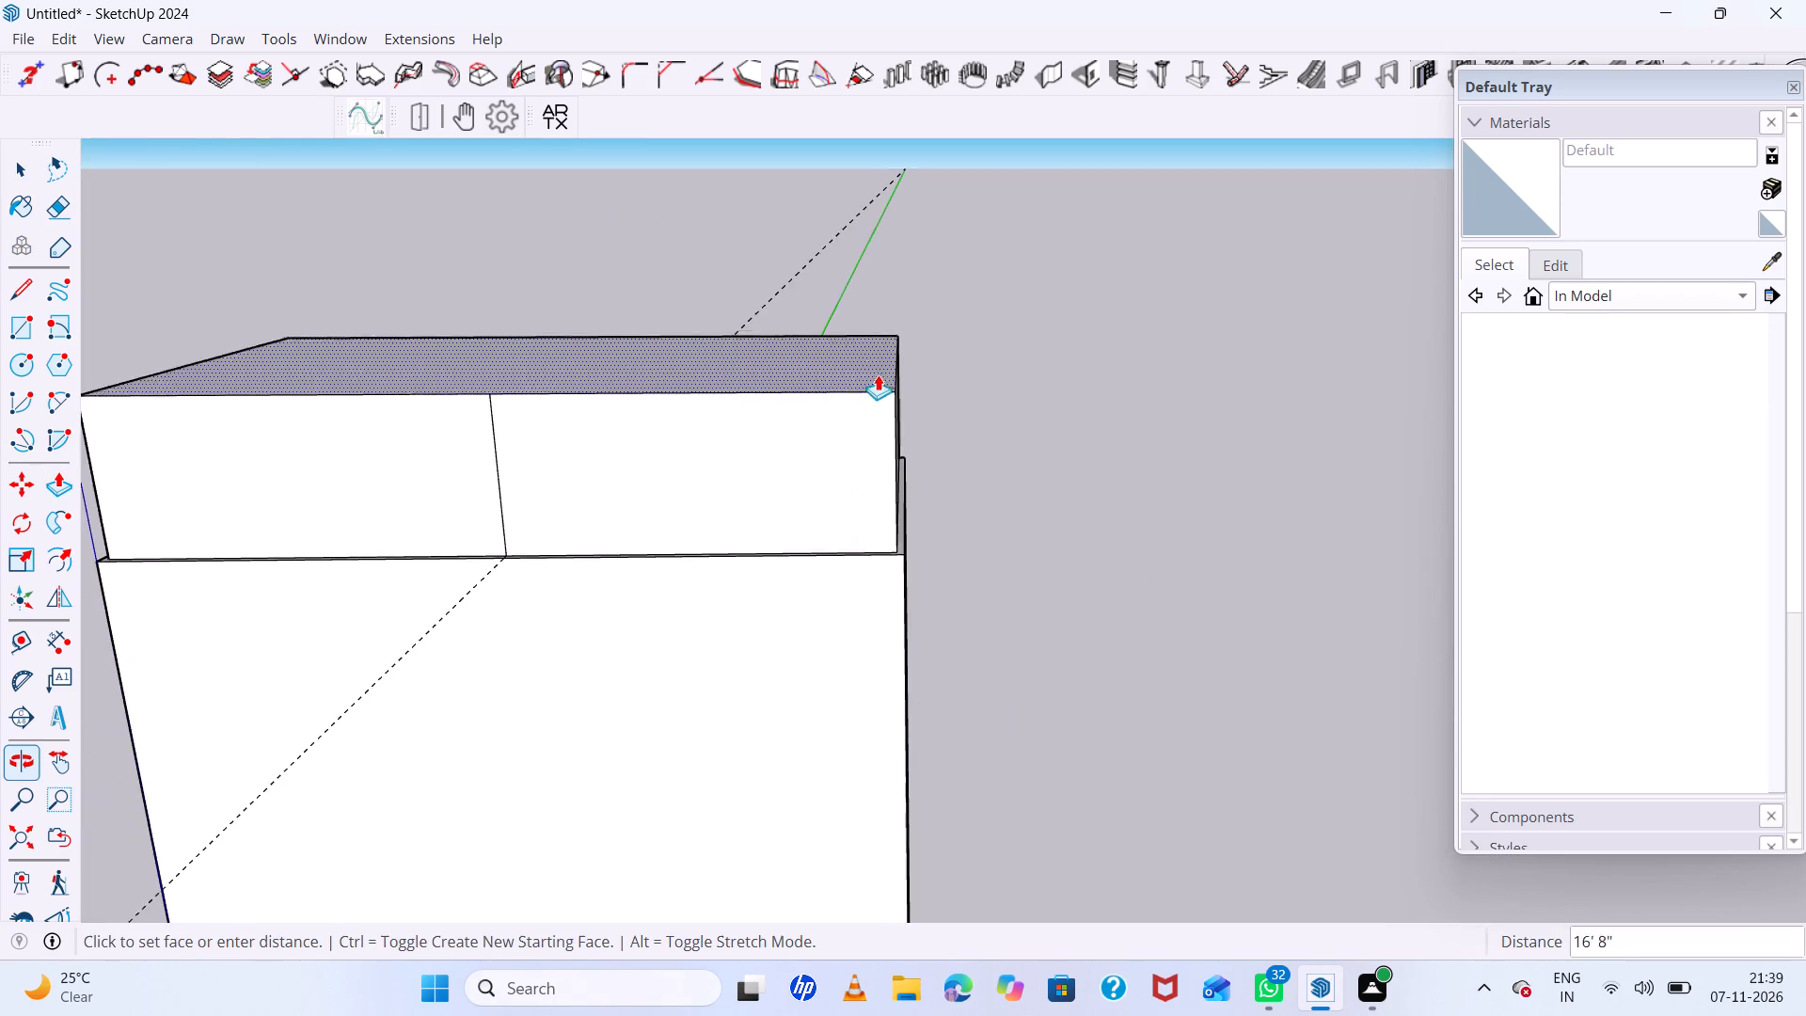
scroll(862, 352, "down", 15)
scroll(881, 626, "up", 12)
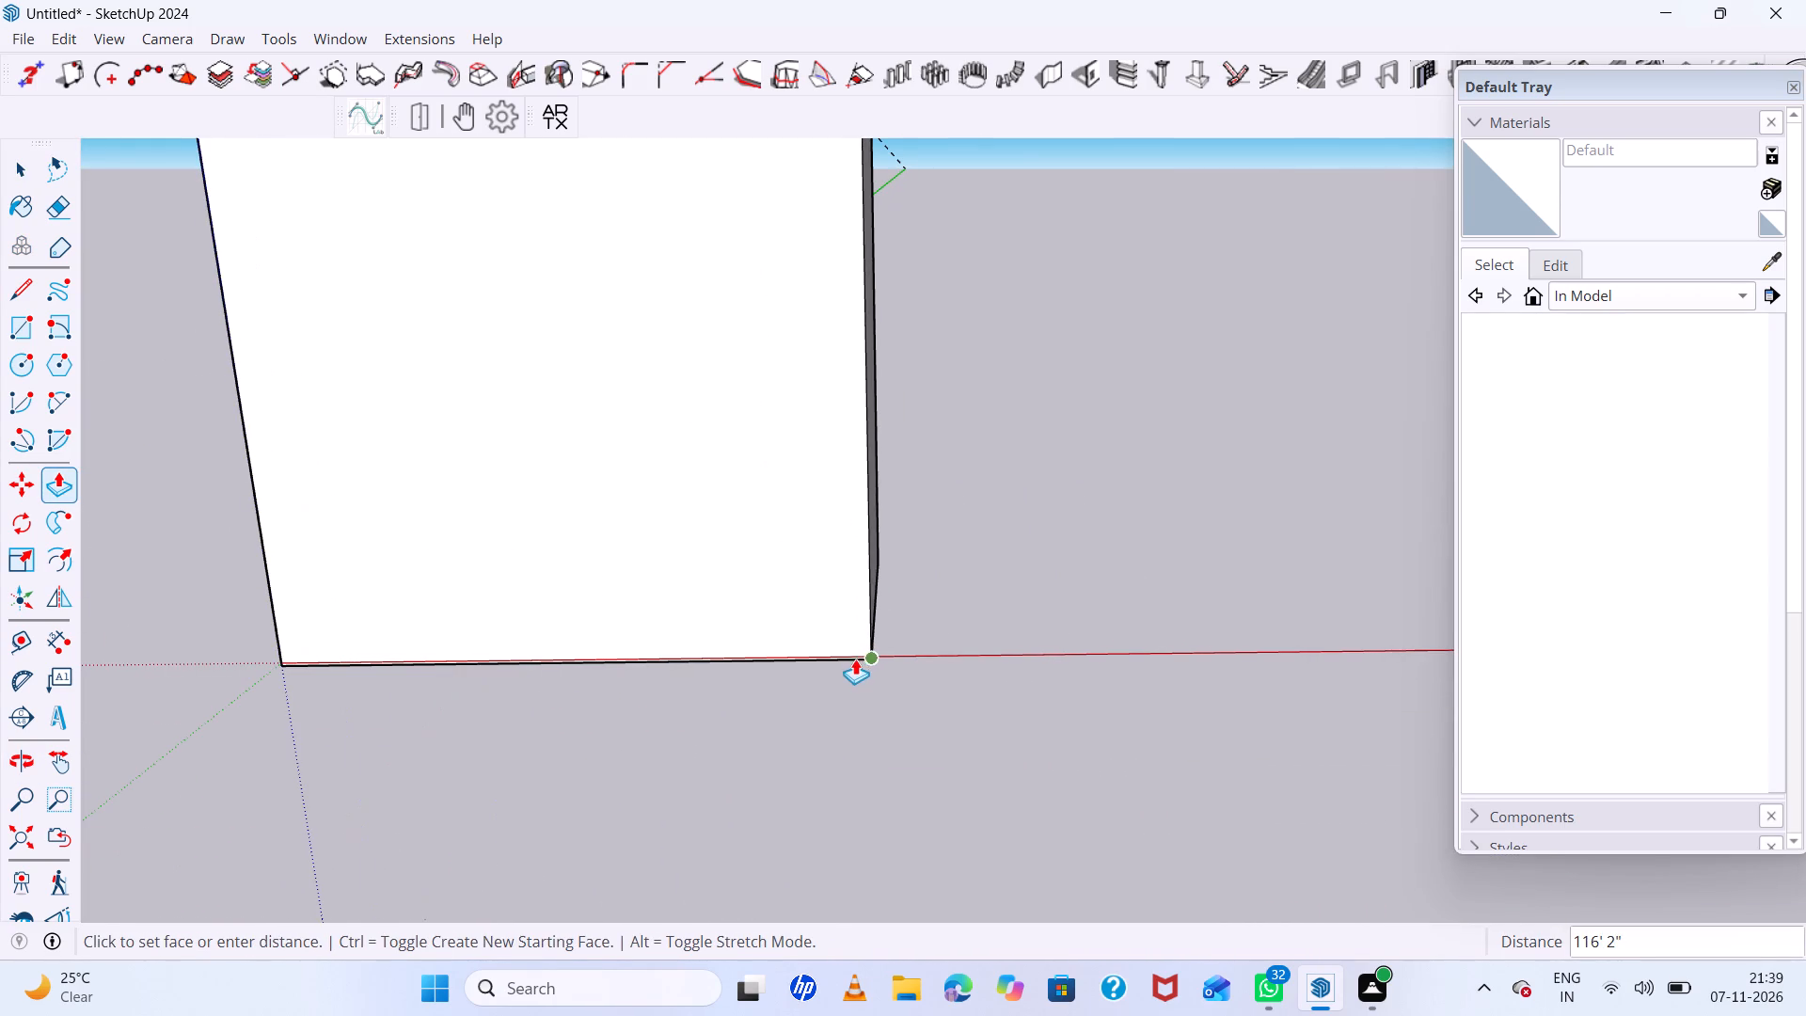
left_click(872, 659)
scroll(895, 567, "down", 6)
middle_click_drag(911, 564, 956, 873)
Push the half of the rim farther from the origin down about 30' 5" to form the stepped top.
scroll(864, 624, "down", 6)
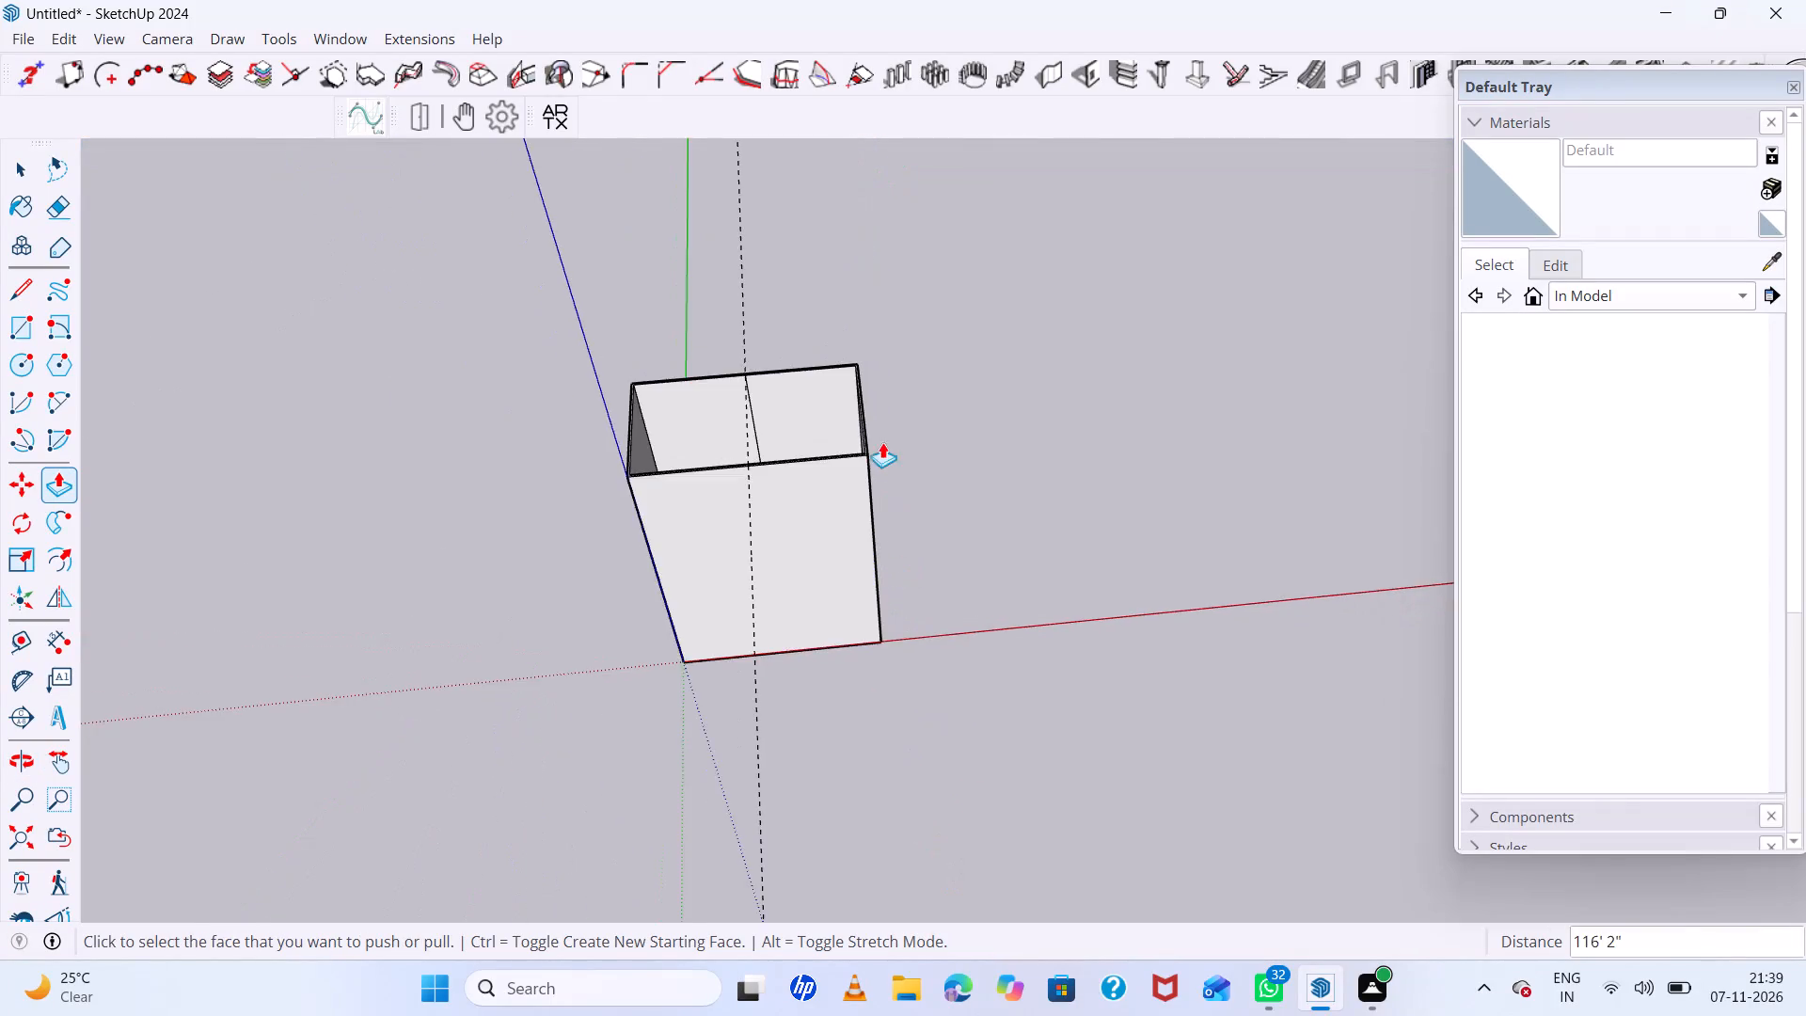
scroll(867, 410, "up", 12)
scroll(890, 532, "up", 1)
key("space")
scroll(891, 633, "up", 5)
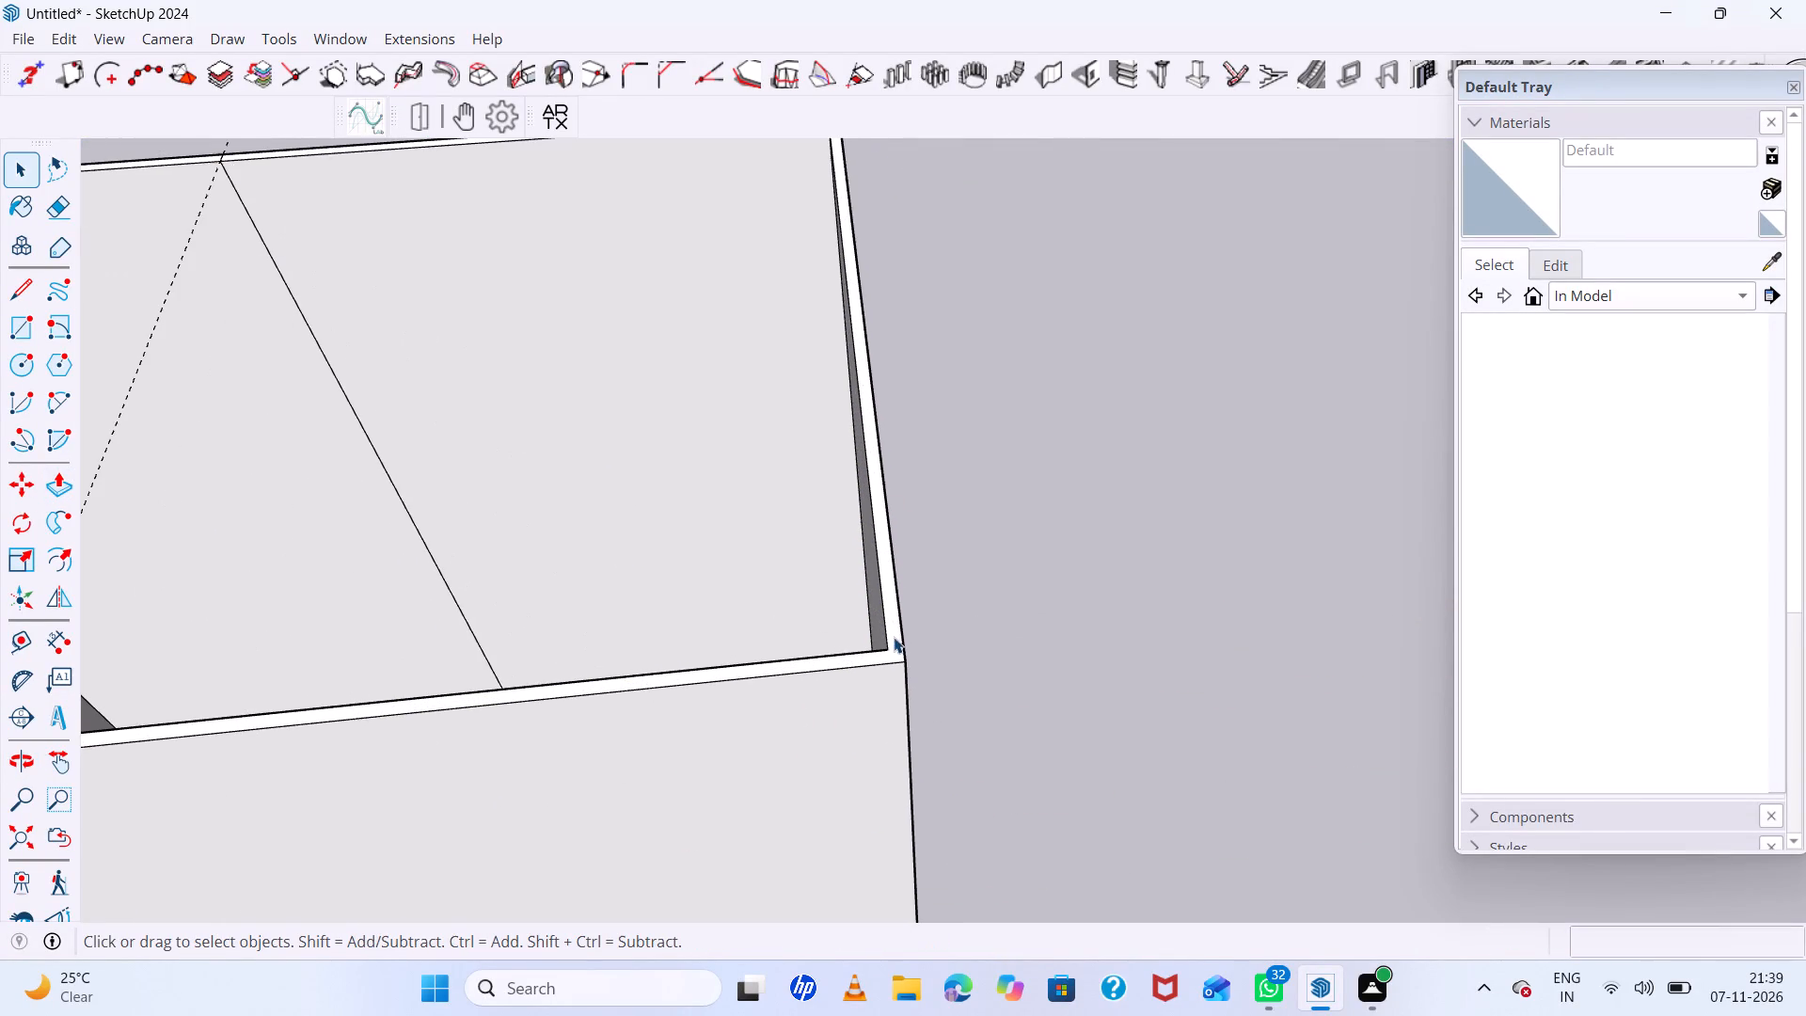
left_click(895, 637)
key("p")
left_click(895, 640)
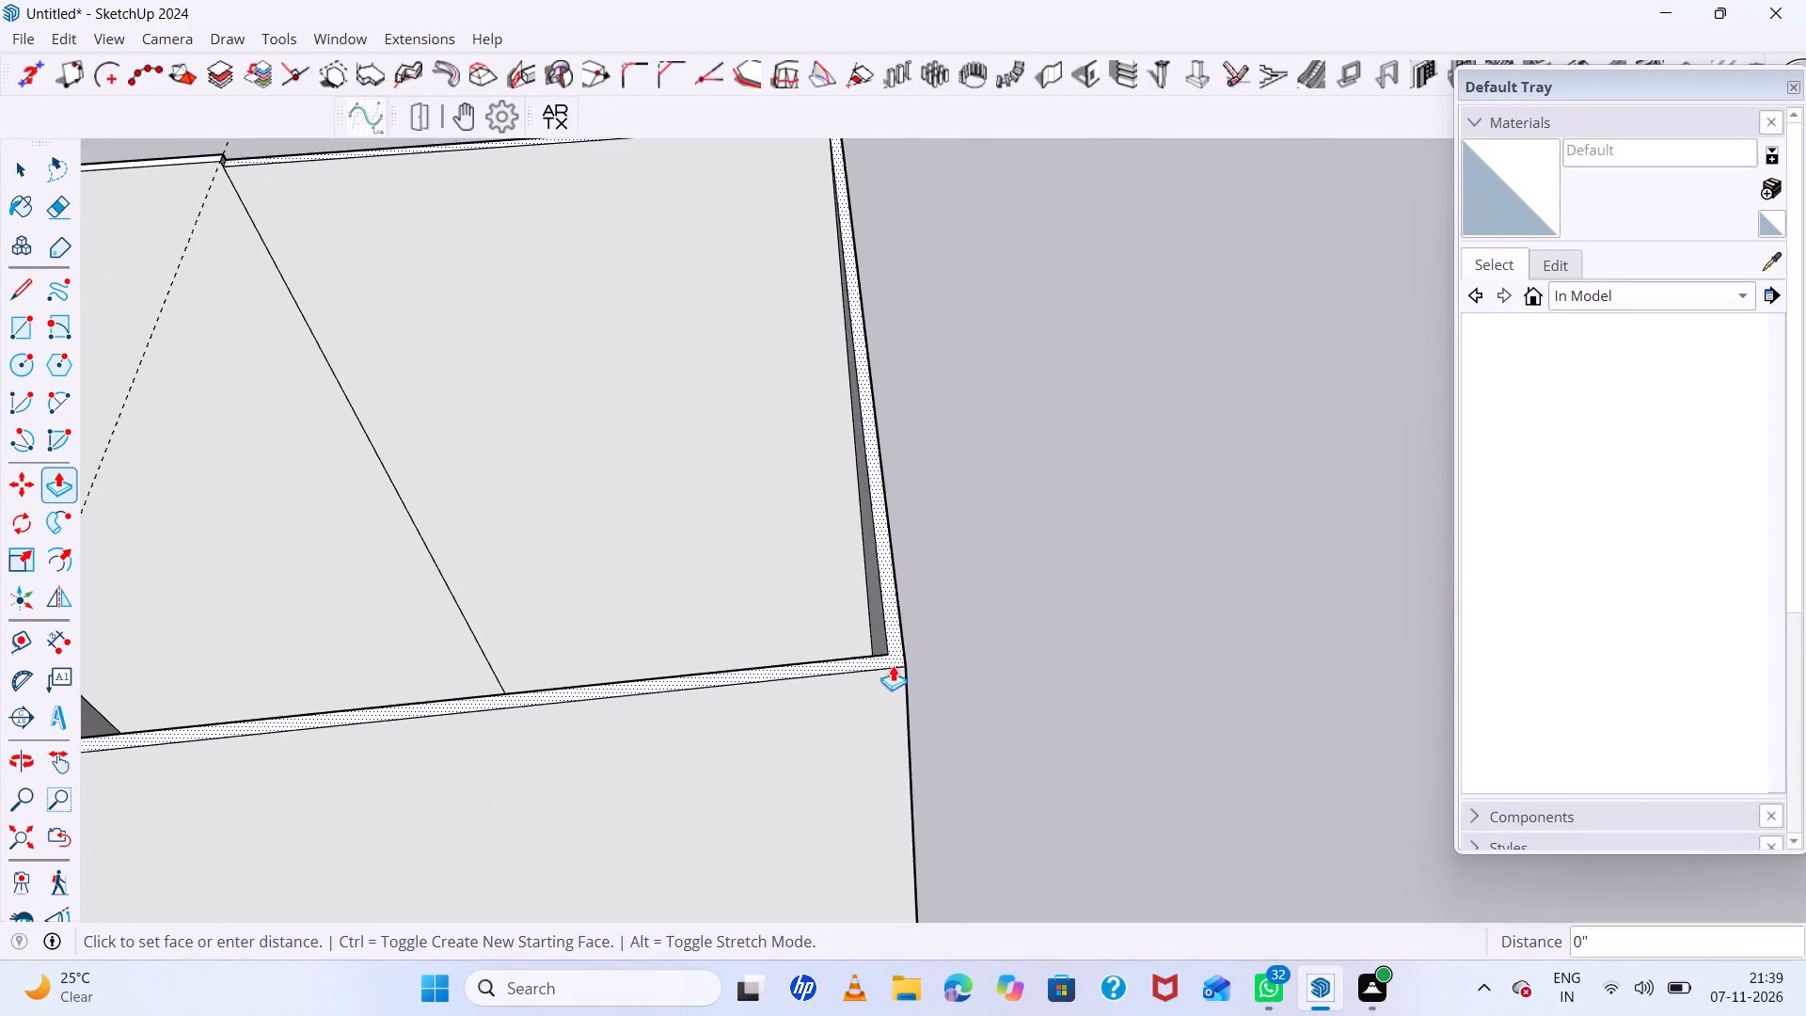
middle_click_drag(908, 777, 860, 352)
scroll(862, 339, "down", 15)
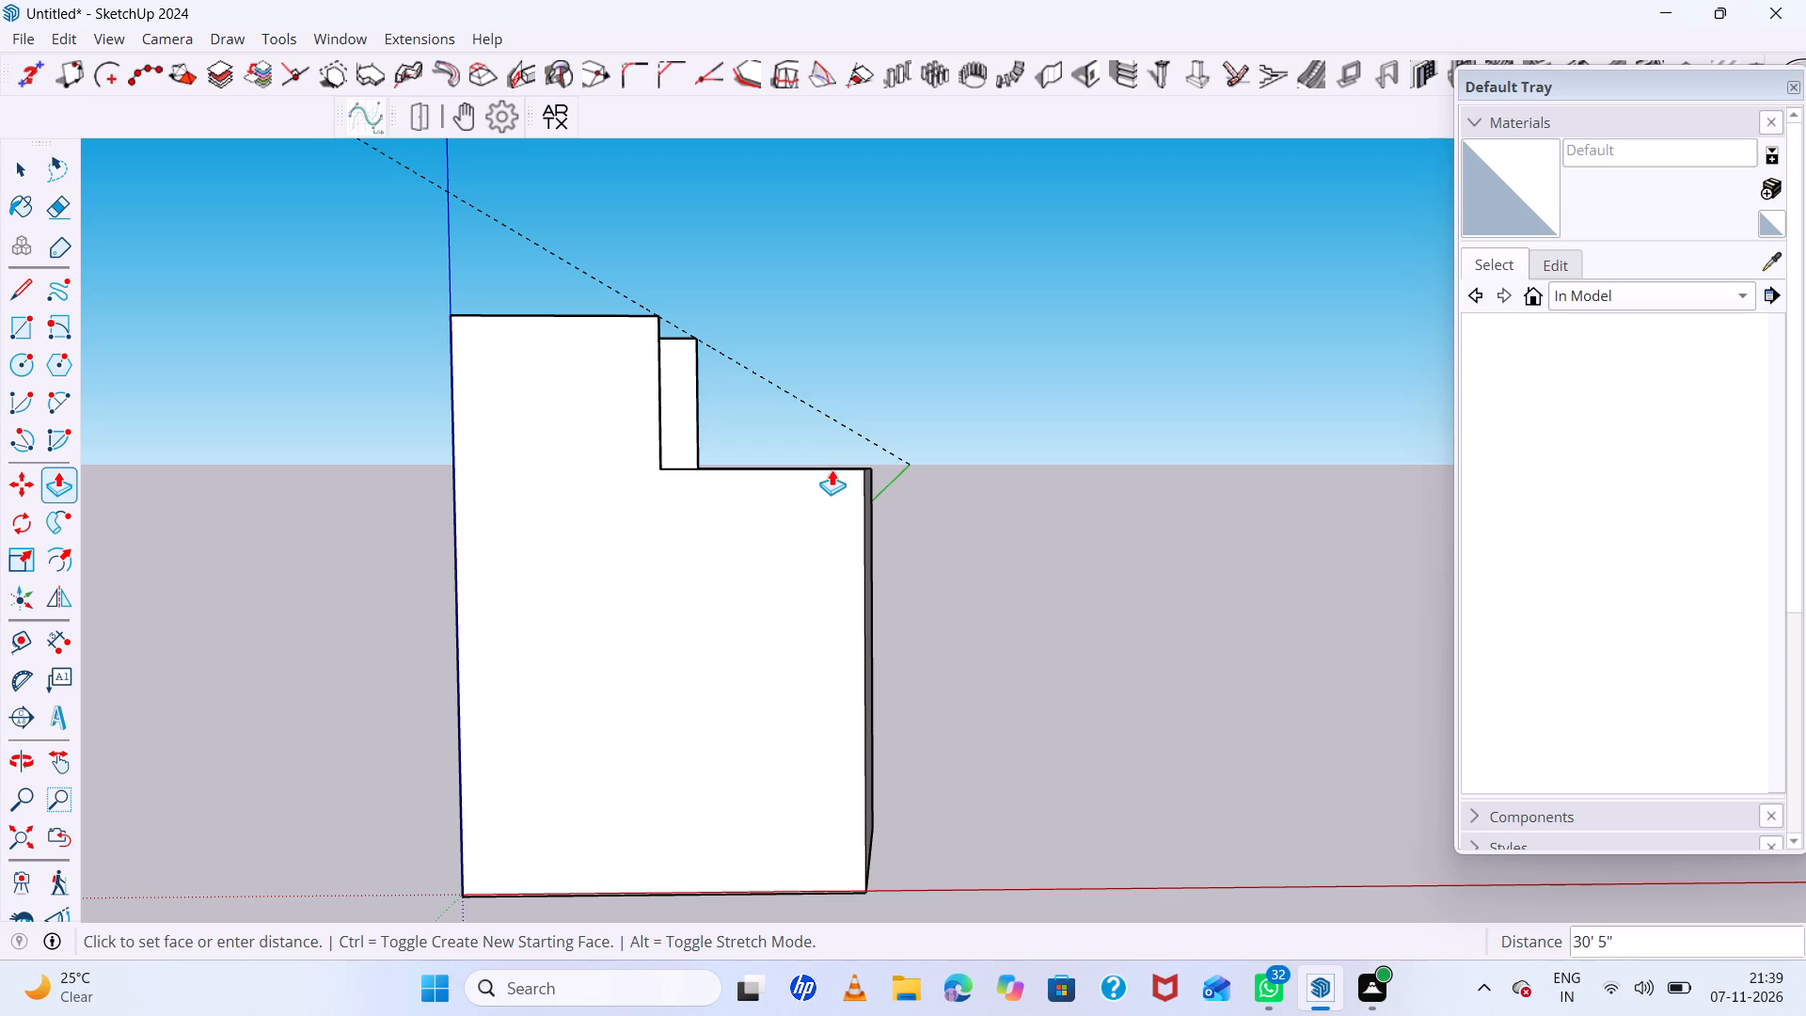
left_click(825, 461)
middle_click_drag(627, 389, 674, 624)
scroll(583, 384, "up", 6)
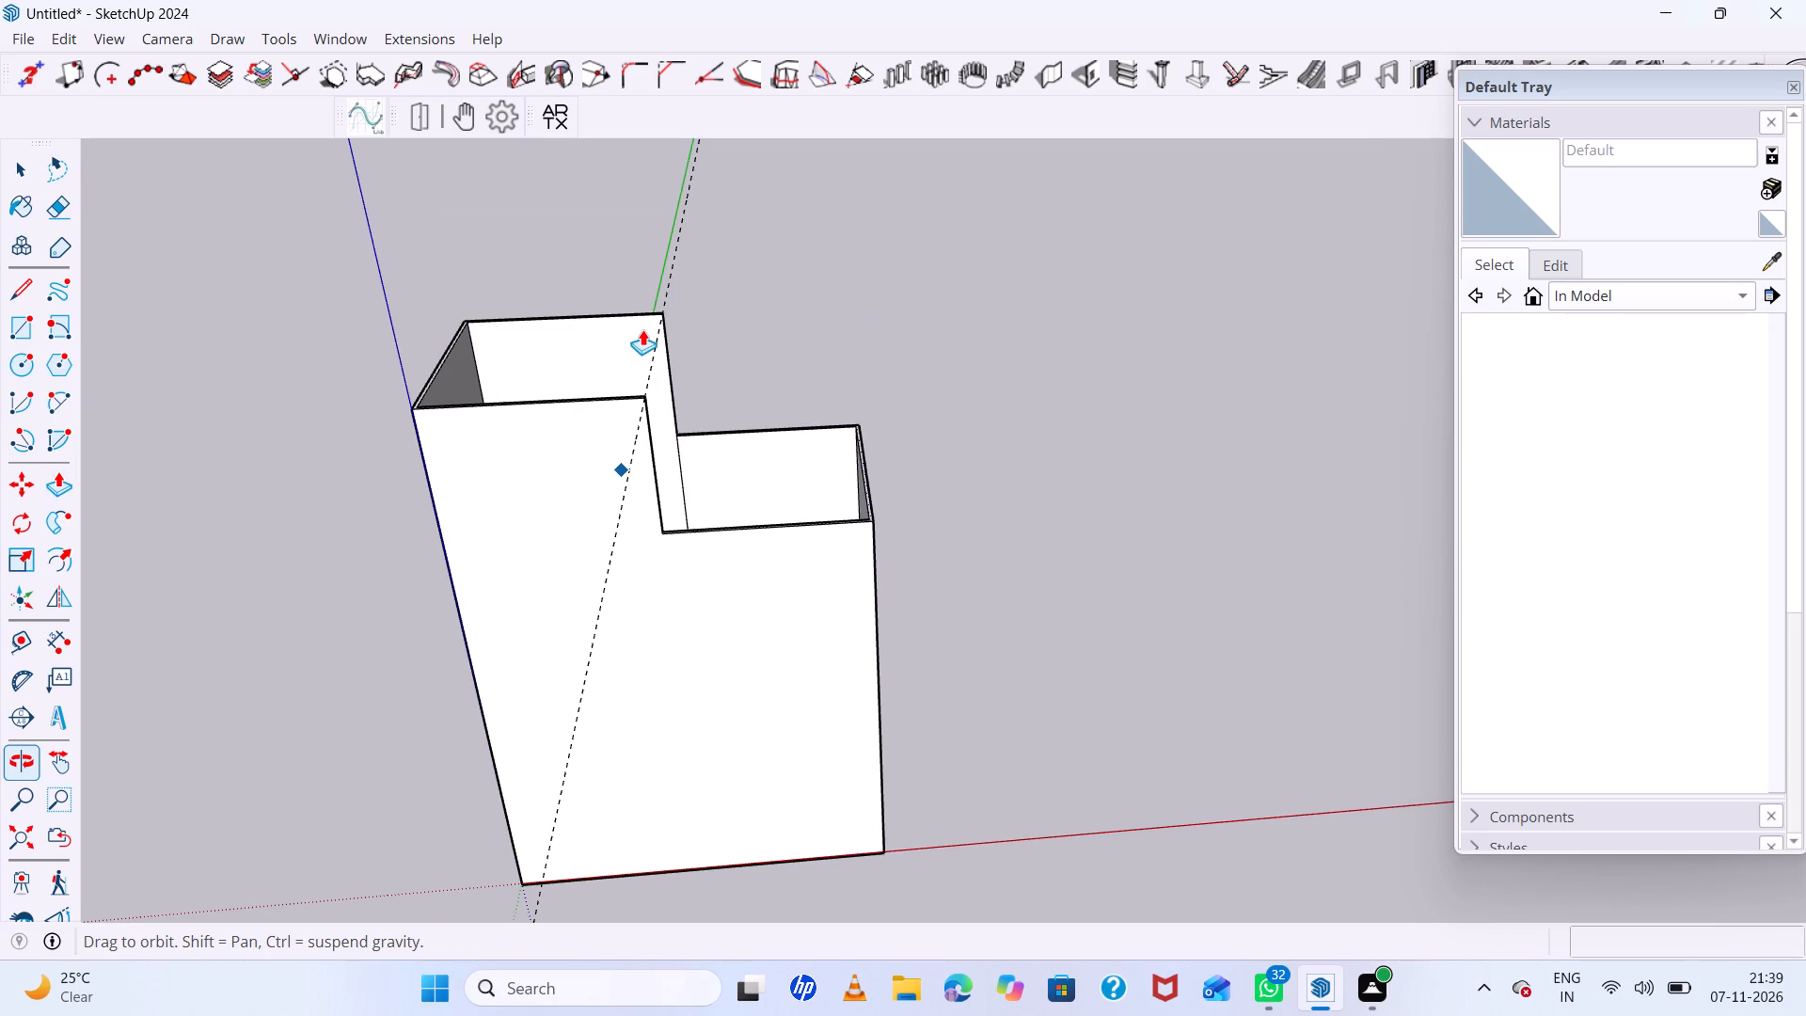
scroll(642, 329, "up", 12)
key("space")
key("space")
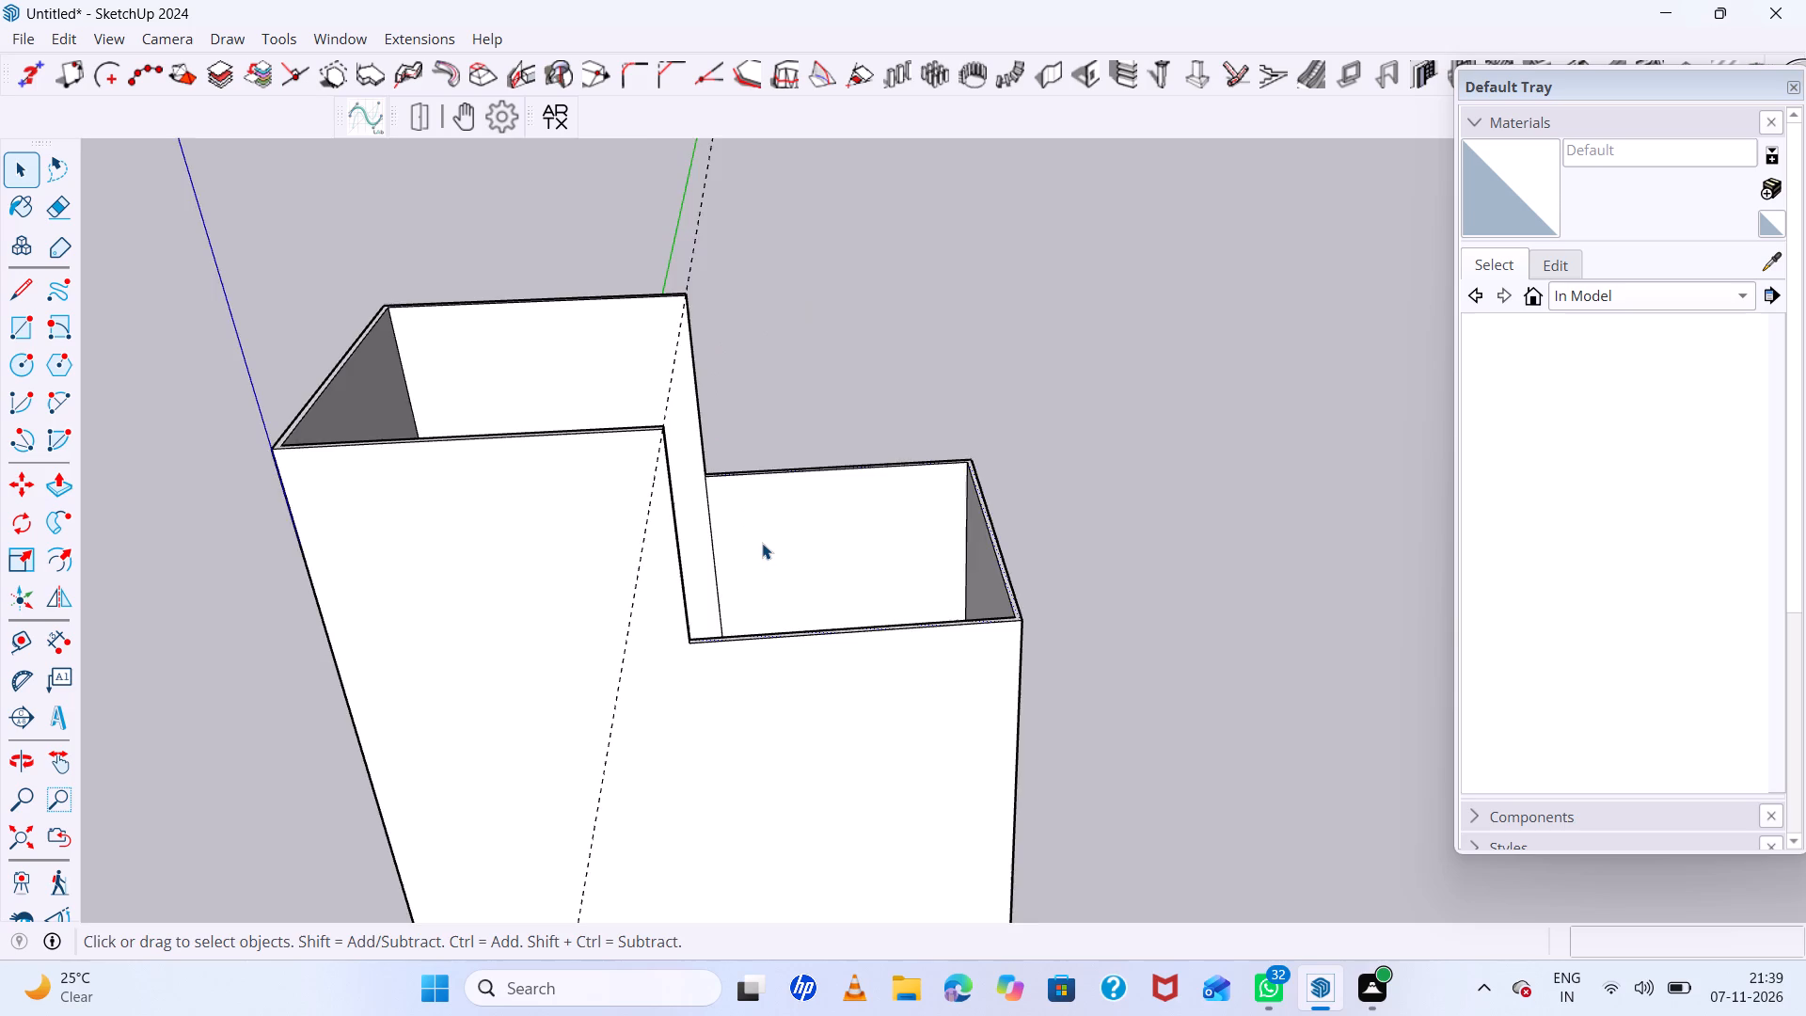
Place a guide line 9" in from the taller part's vertical step edge on the back wall's inner face.
scroll(762, 543, "up", 5)
middle_click_drag(771, 543, 668, 592)
scroll(694, 545, "down", 7)
key("space")
left_click(673, 374)
scroll(673, 373, "up", 6)
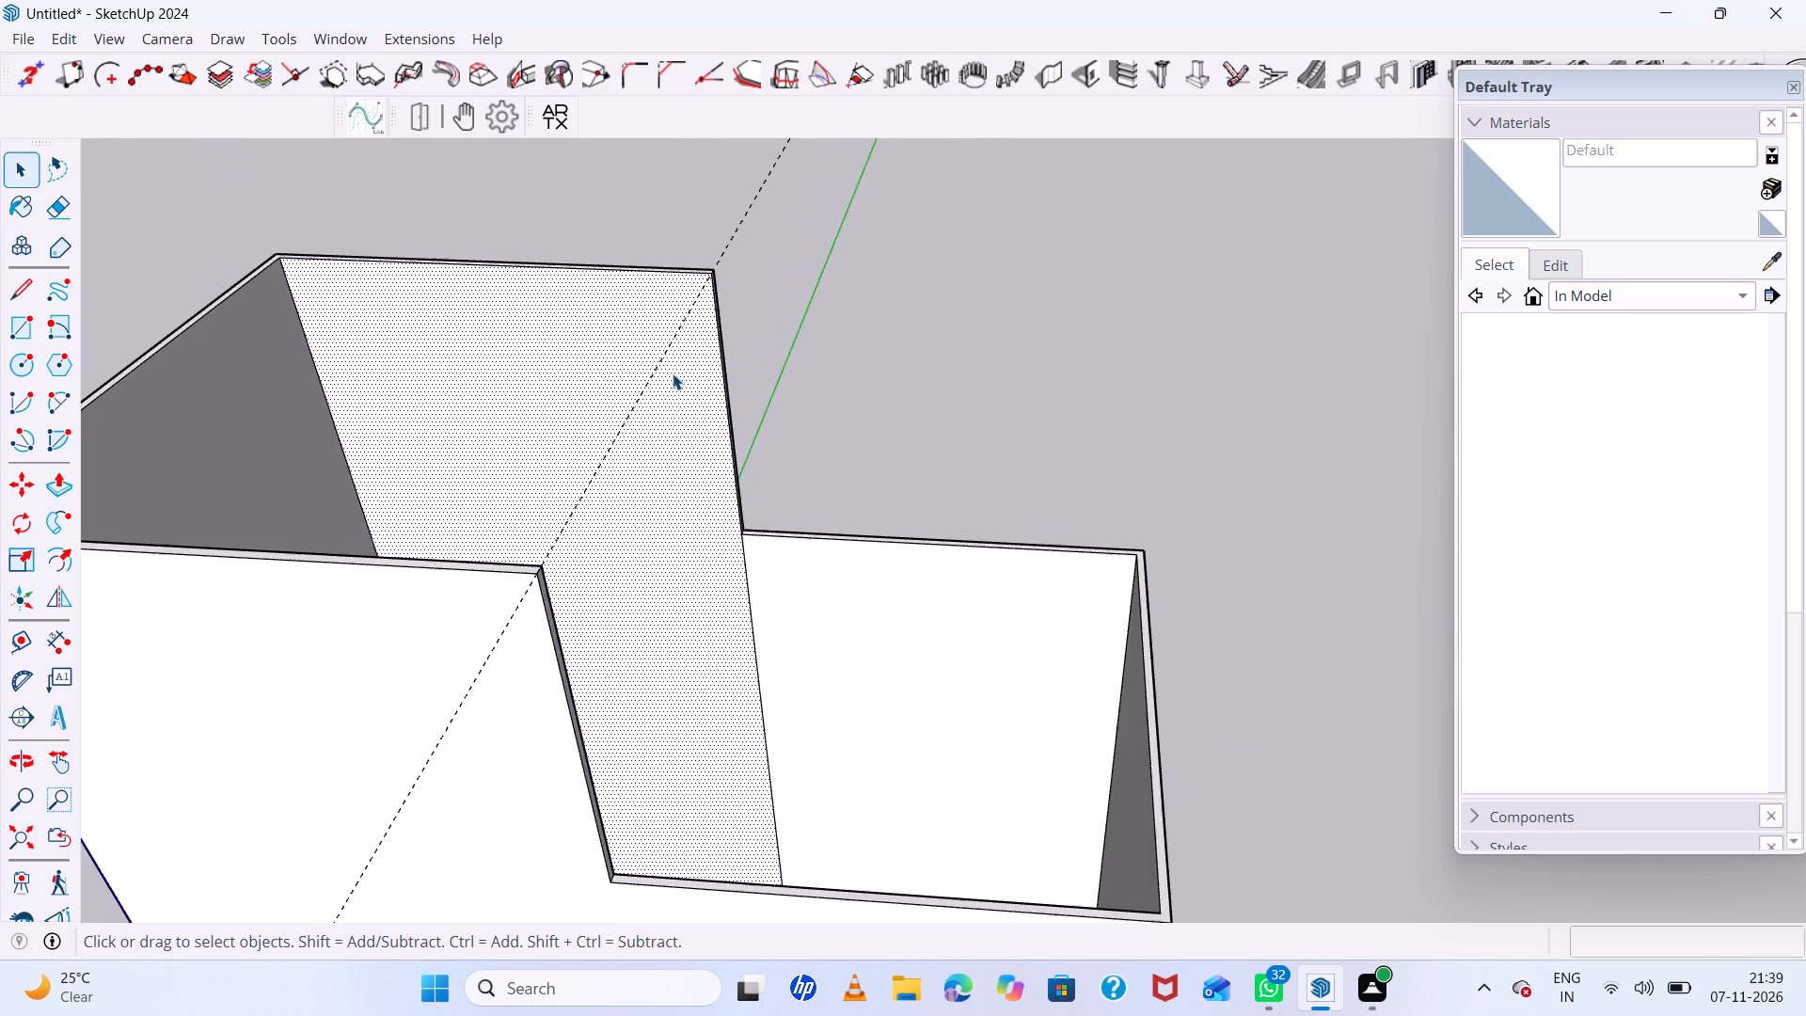
middle_click_drag(673, 373, 758, 341)
scroll(713, 341, "up", 6)
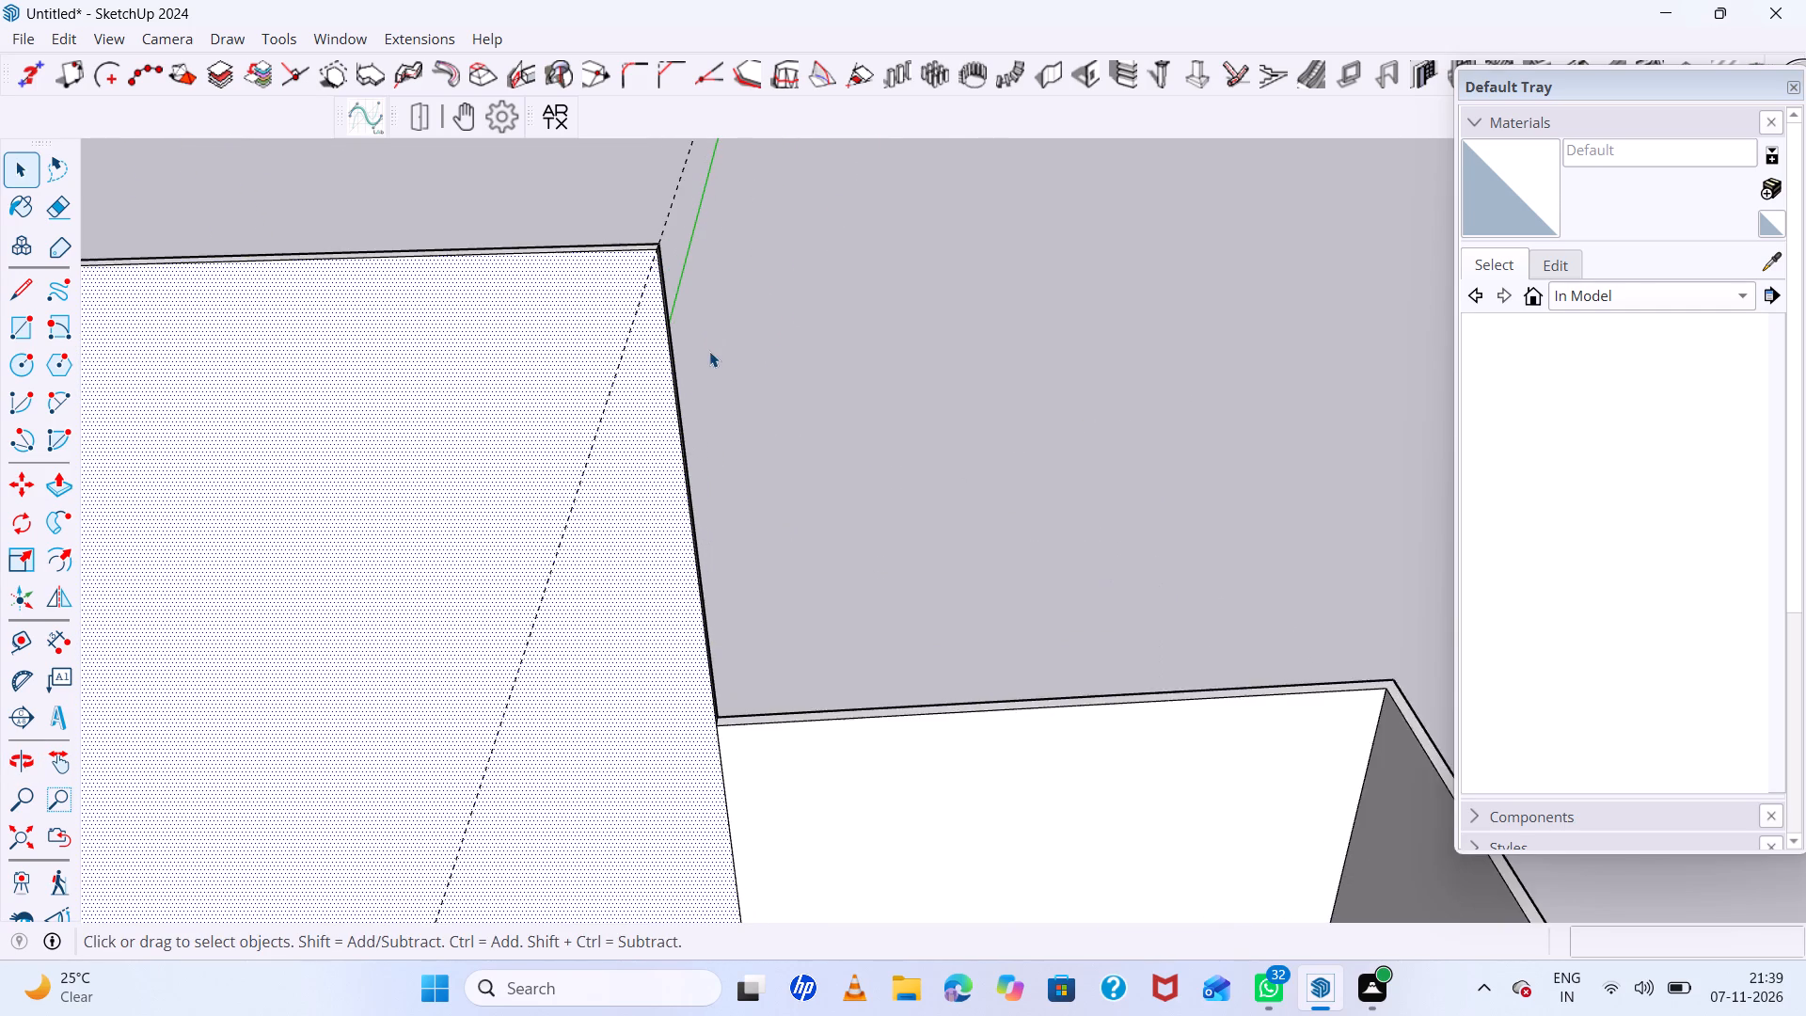
scroll(673, 379, "up", 1)
key("t")
scroll(648, 396, "up", 4)
left_click(680, 381)
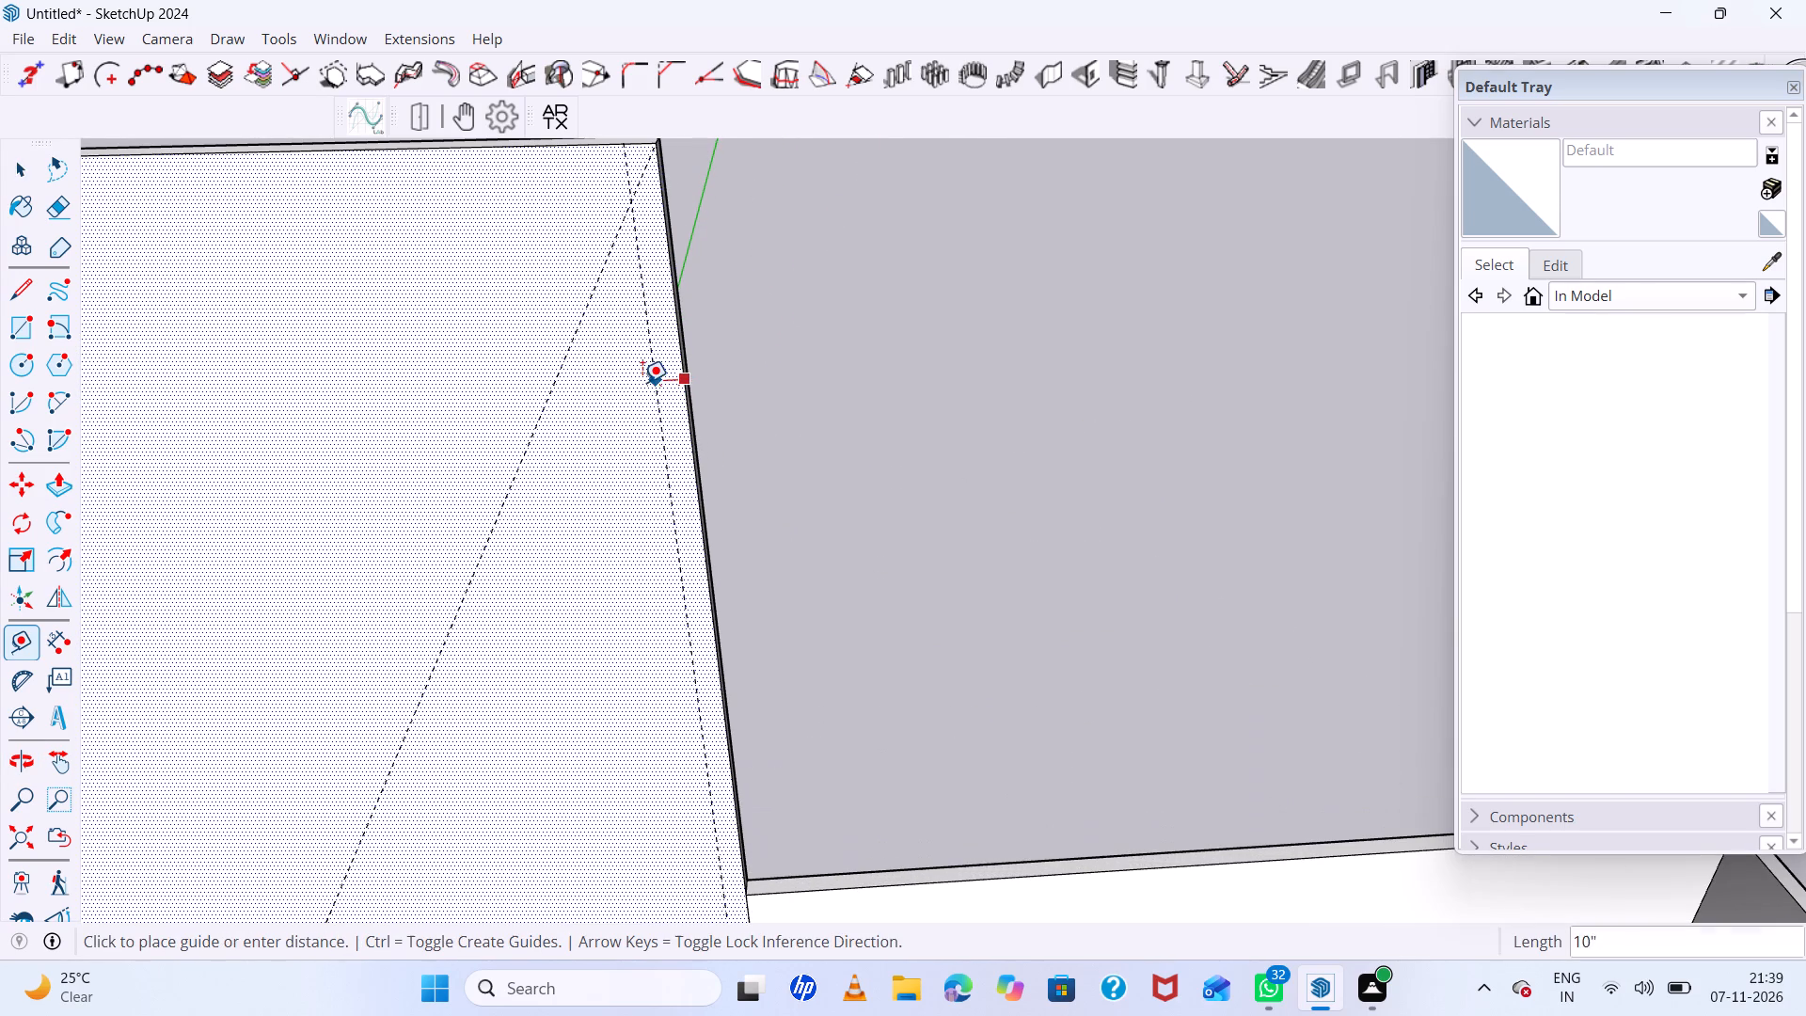
key("9")
key("Return")
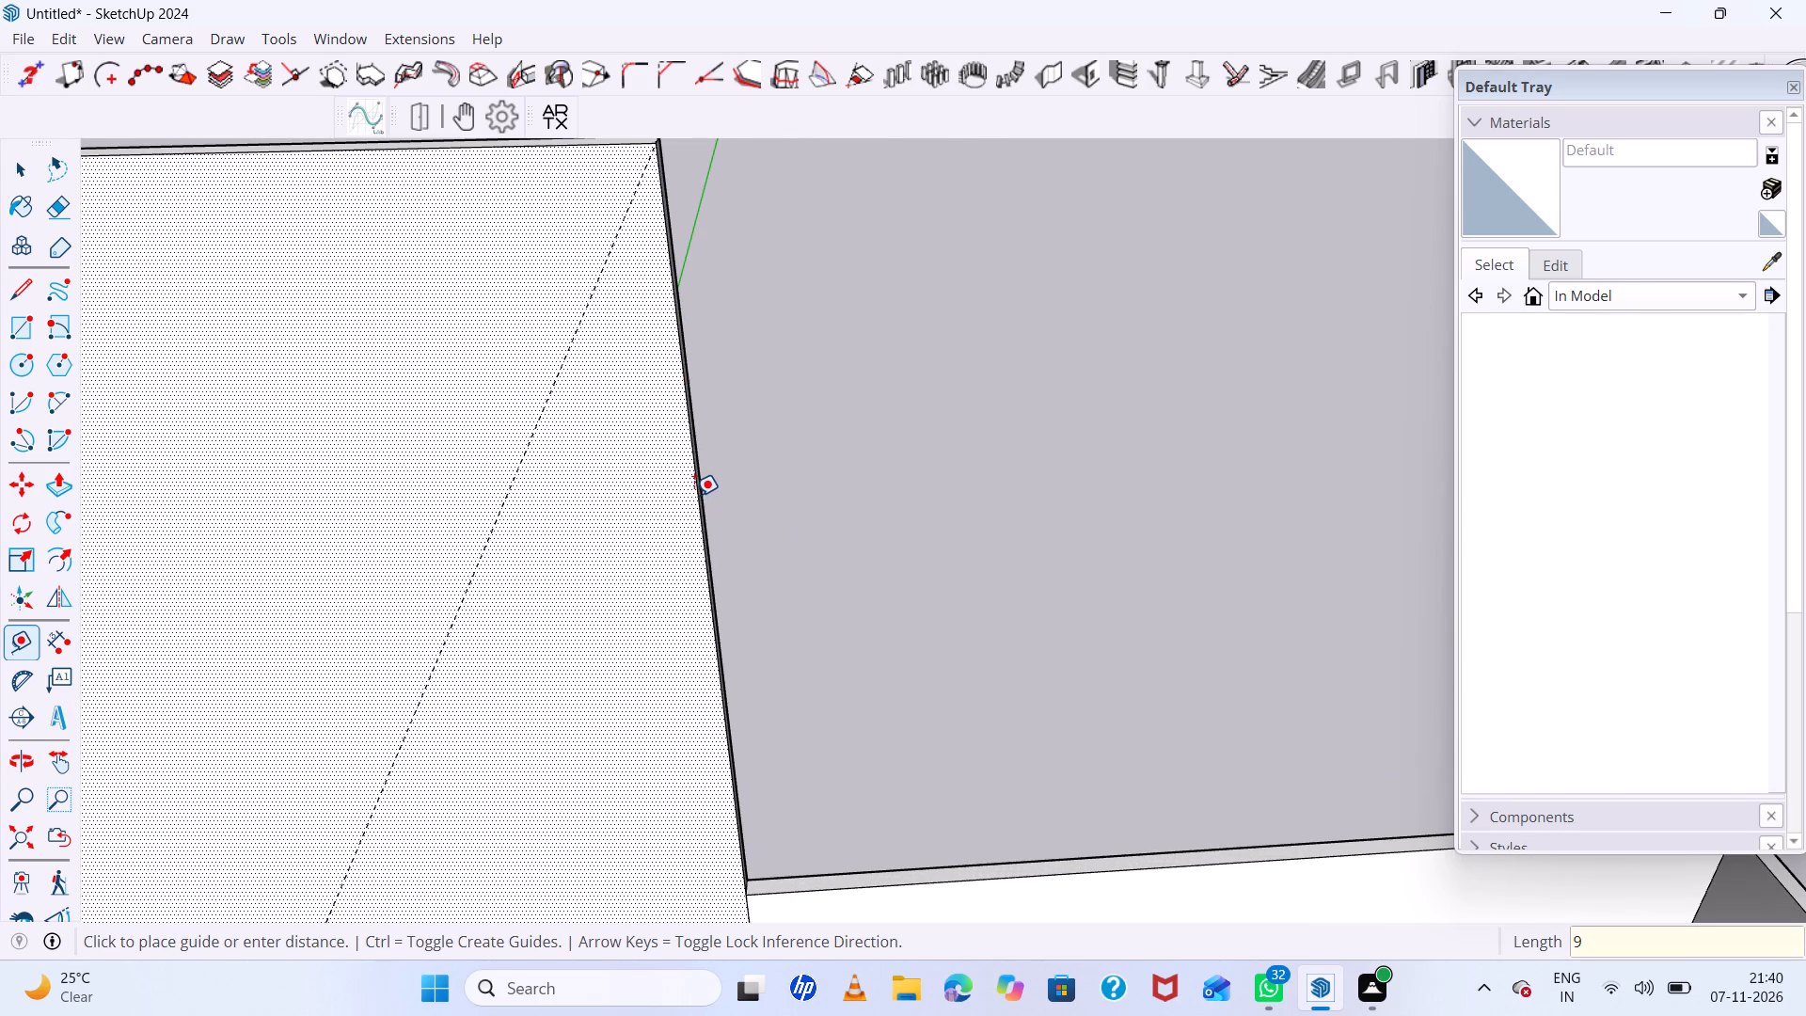
scroll(666, 466, "up", 6)
left_click(718, 472)
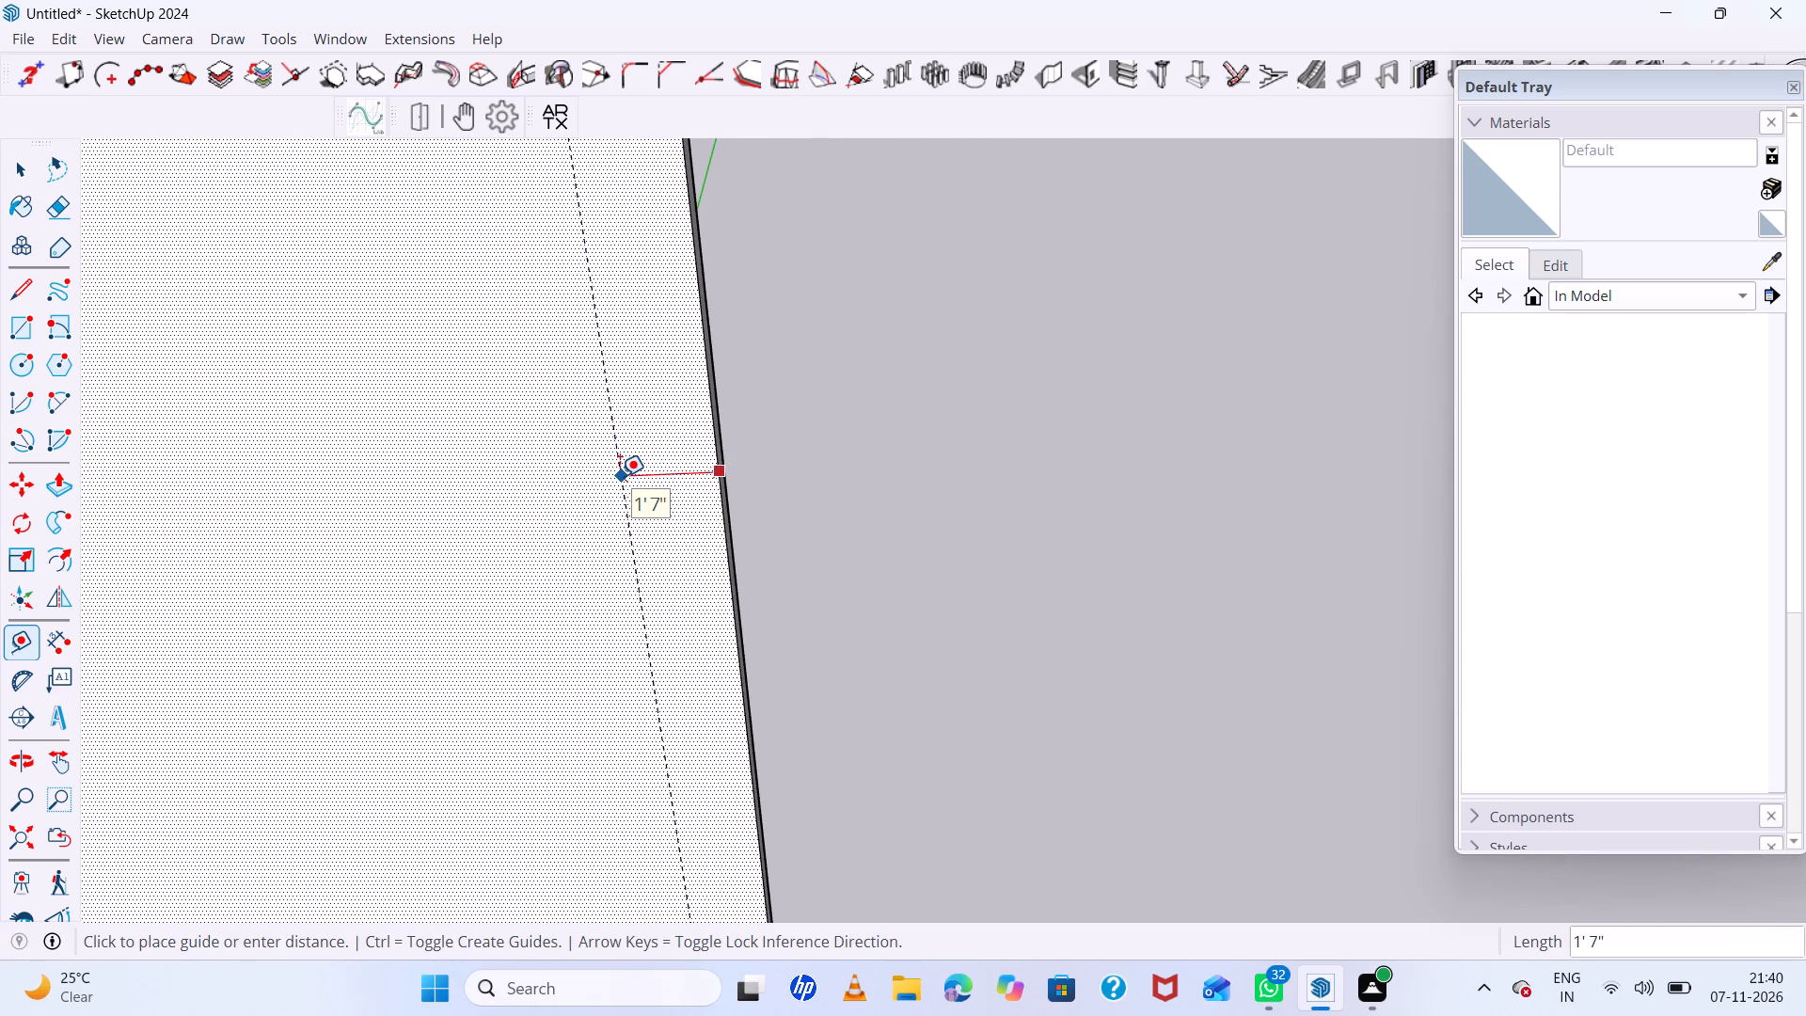
key("9")
key("Return")
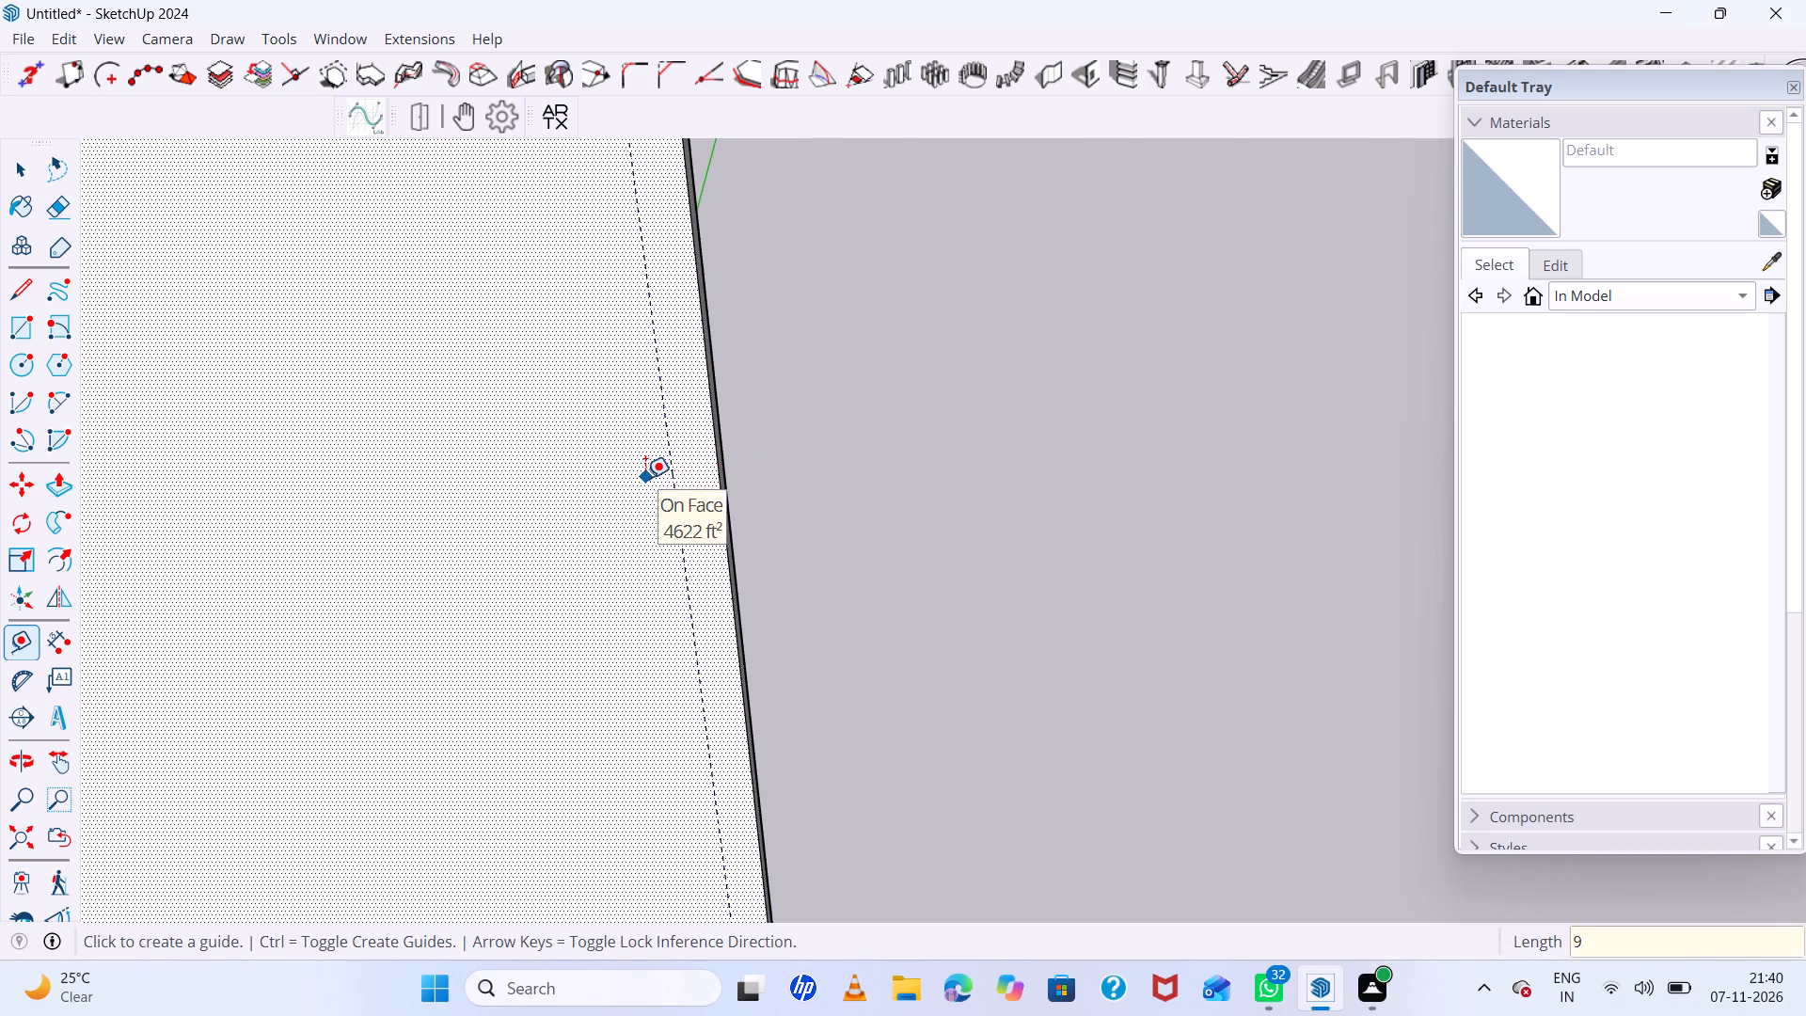
Draw a 9" wide rectangle along the step edge on the back wall's inner face, from its top to the lower rim.
key("r")
scroll(678, 459, "down", 7)
scroll(657, 203, "up", 5)
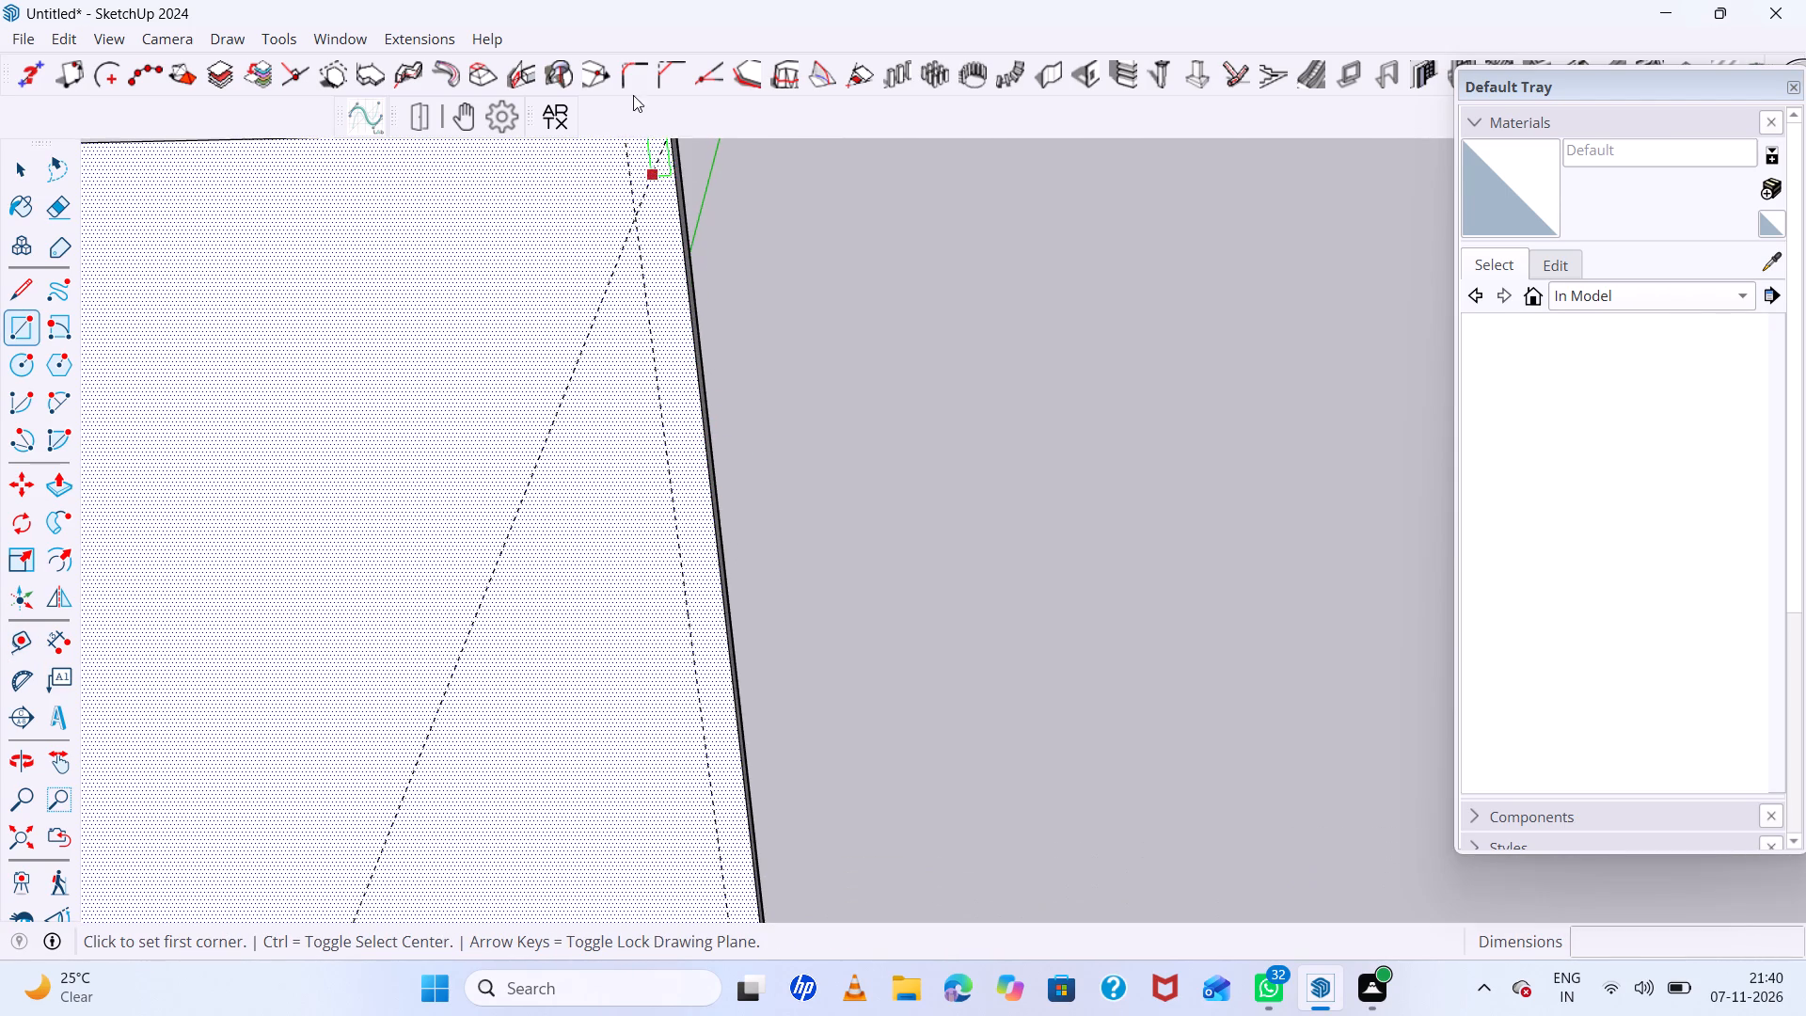
scroll(675, 280, "down", 9)
scroll(657, 258, "up", 11)
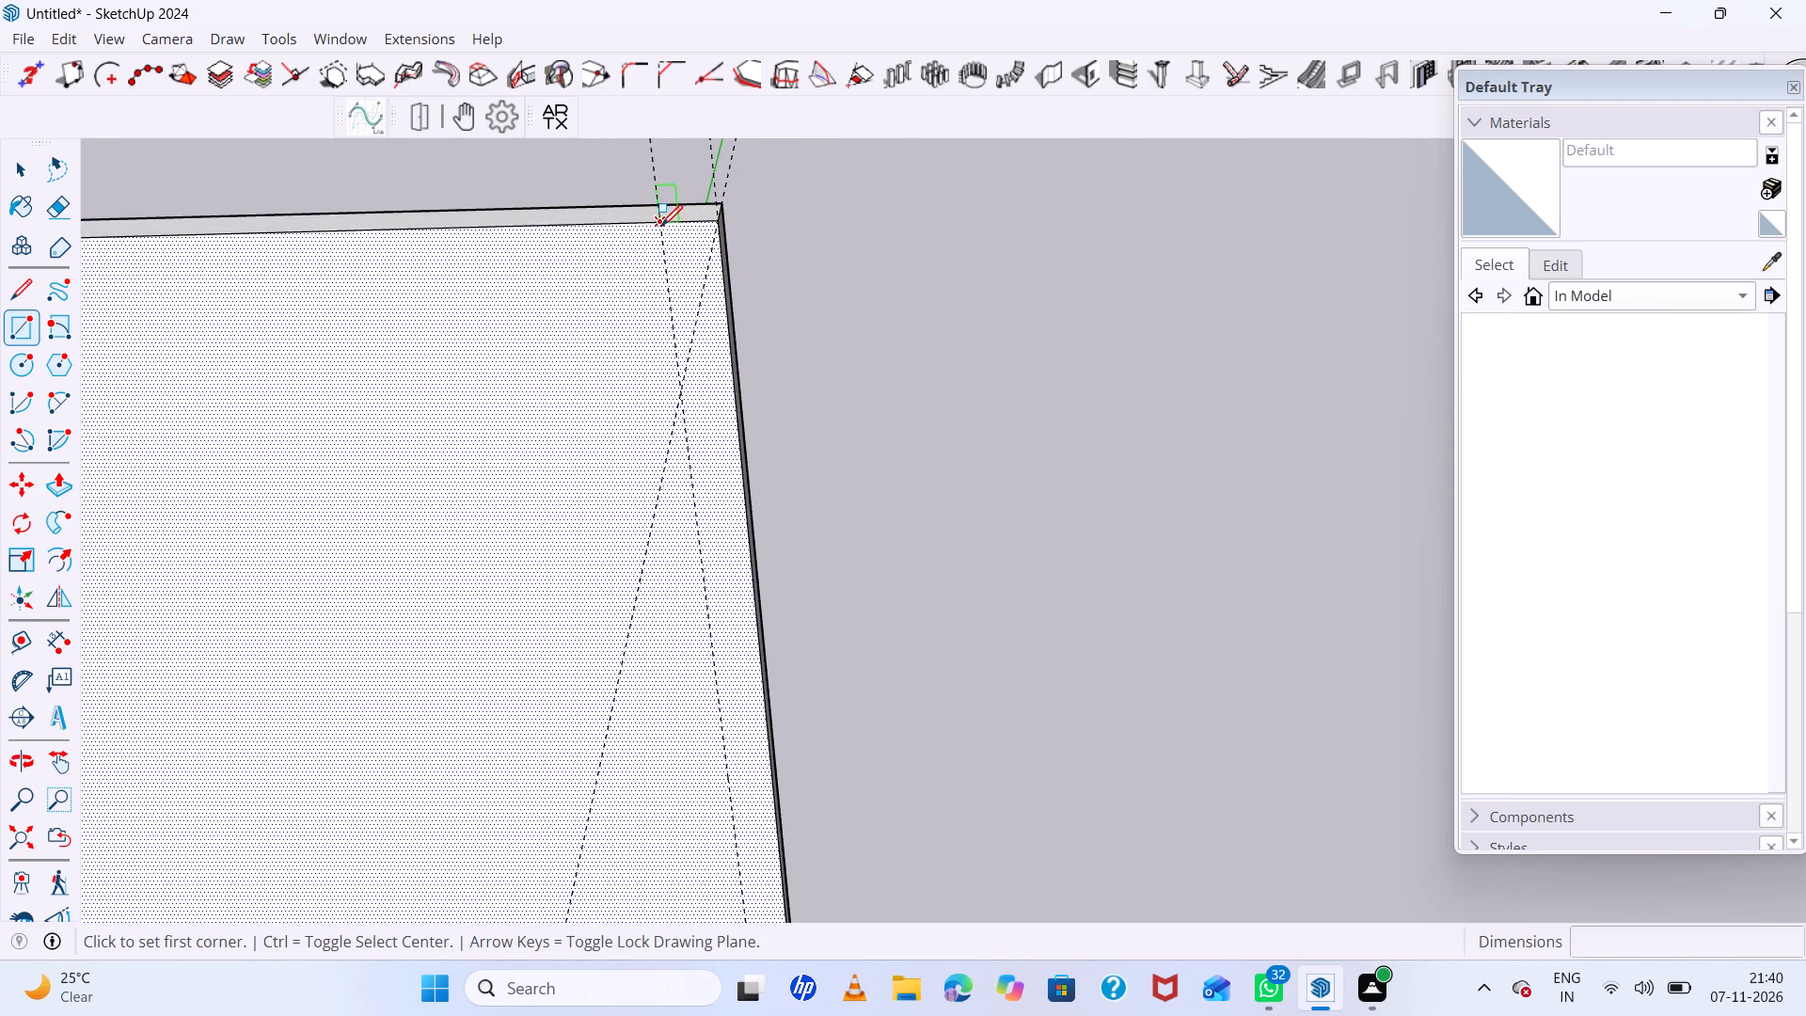
left_click(658, 227)
scroll(741, 250, "down", 10)
scroll(824, 694, "up", 6)
scroll(744, 714, "up", 3)
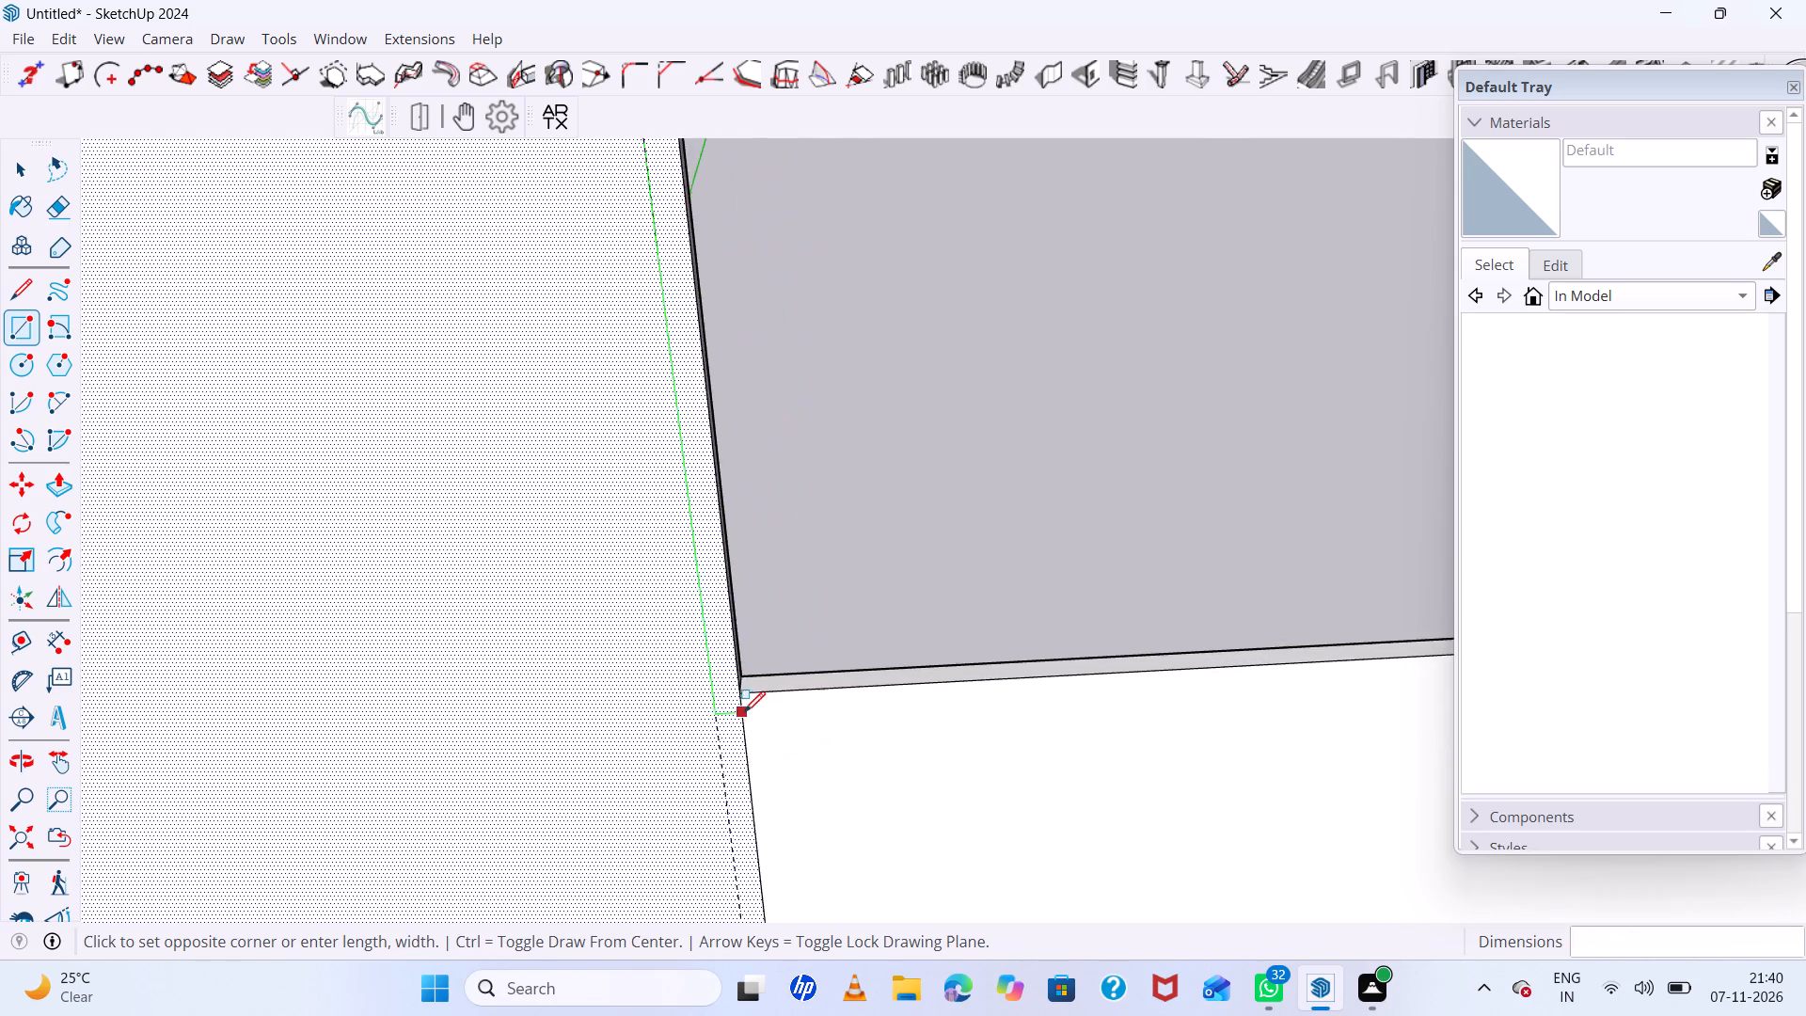
scroll(744, 712, "up", 3)
left_click(742, 686)
key("space")
Pull the narrow strip 43' across to the front wall to close the taller part's open side.
left_click(715, 618)
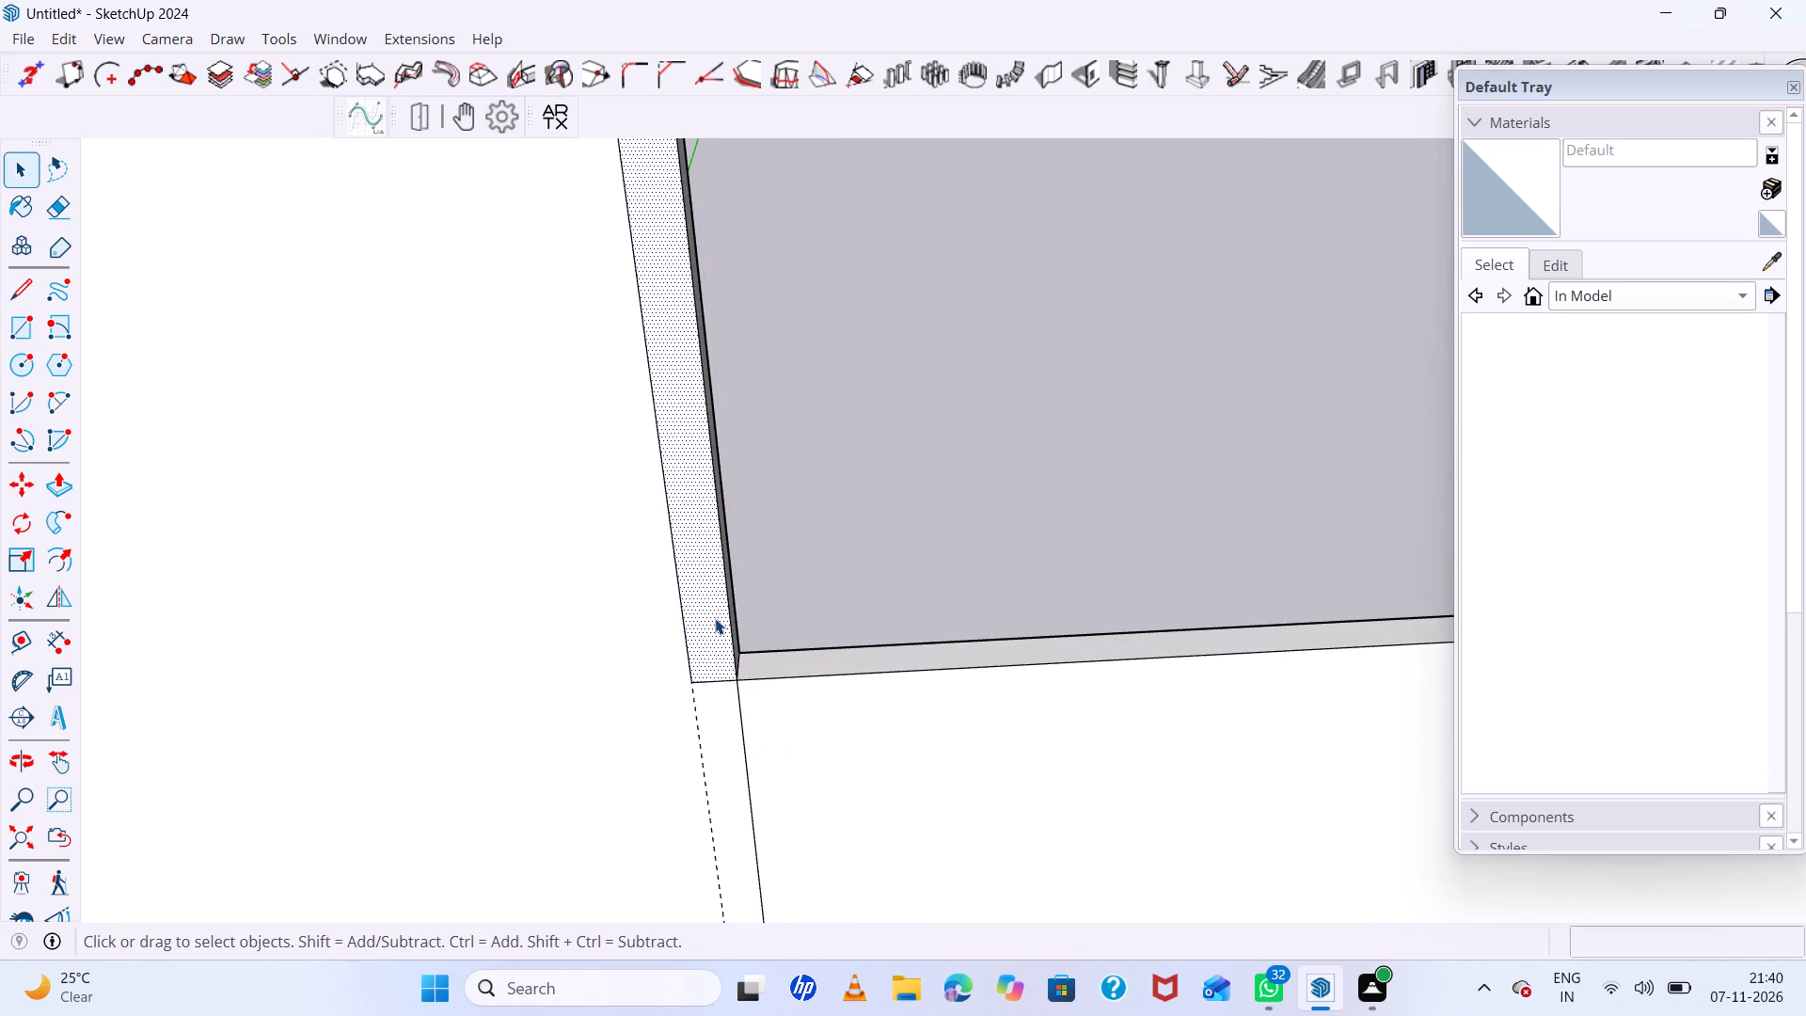
key("p")
left_click(715, 618)
scroll(627, 748, "down", 18)
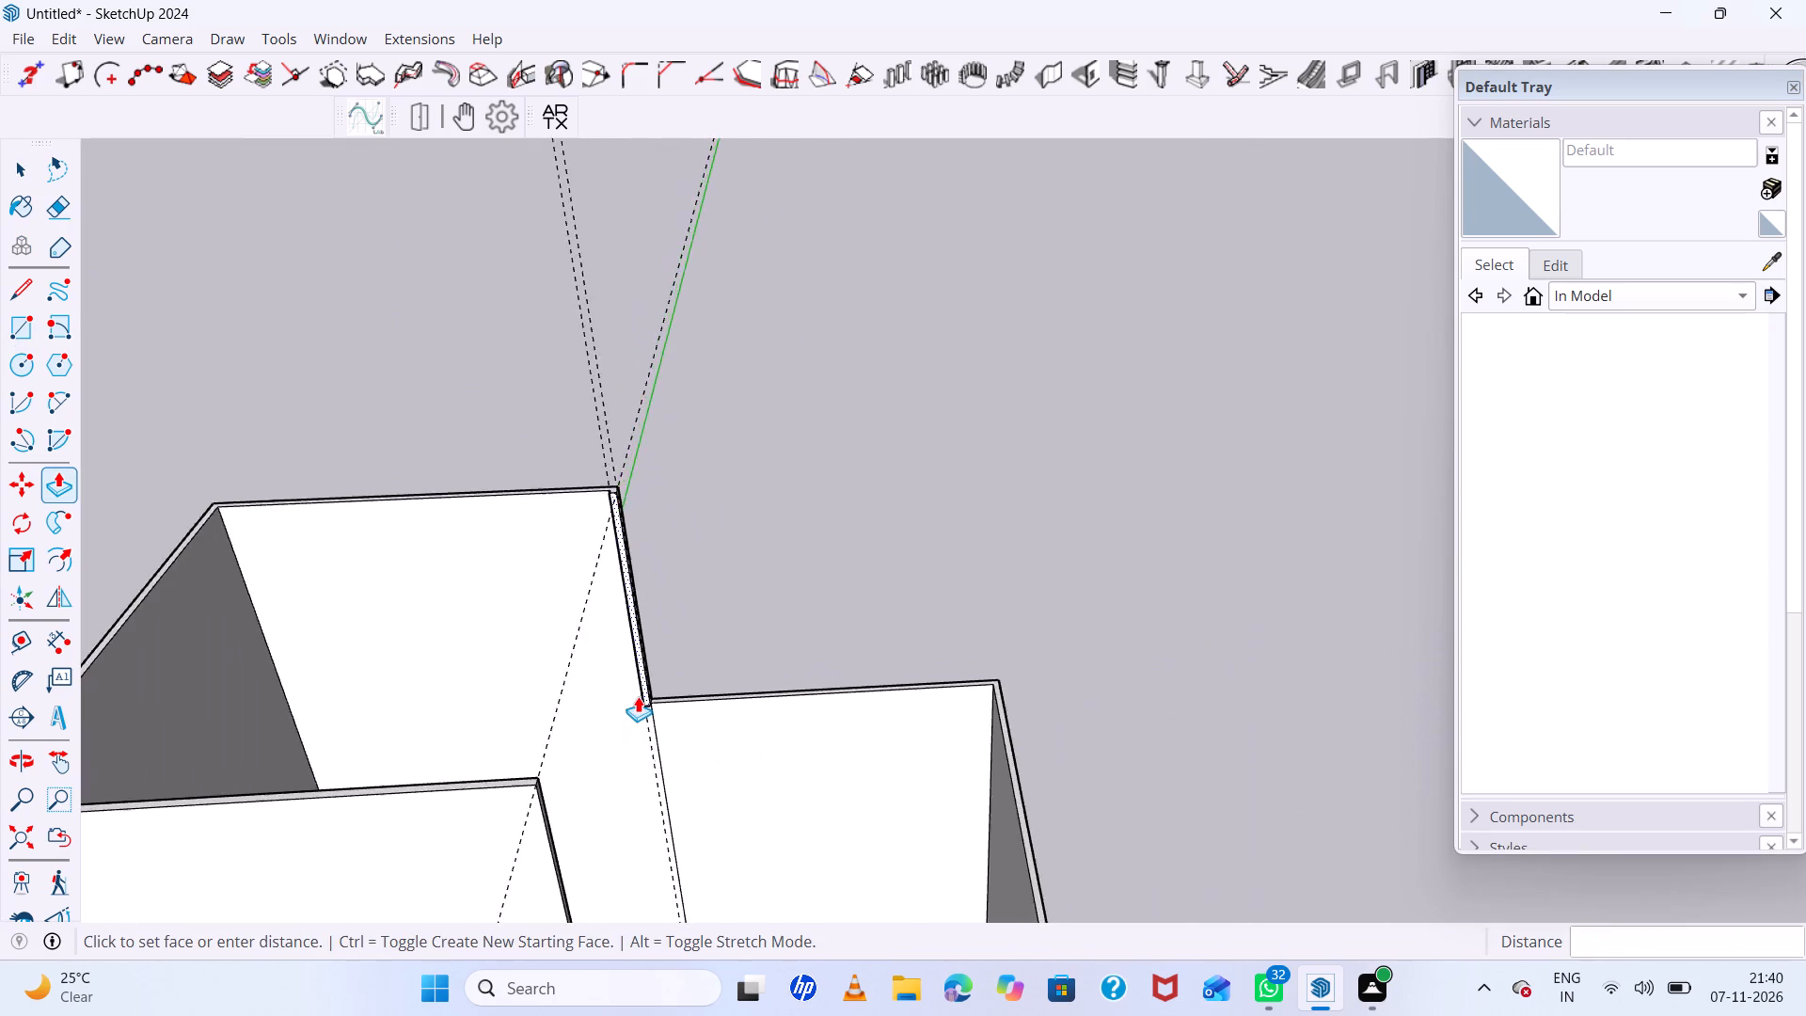
scroll(638, 696, "down", 8)
left_click(616, 879)
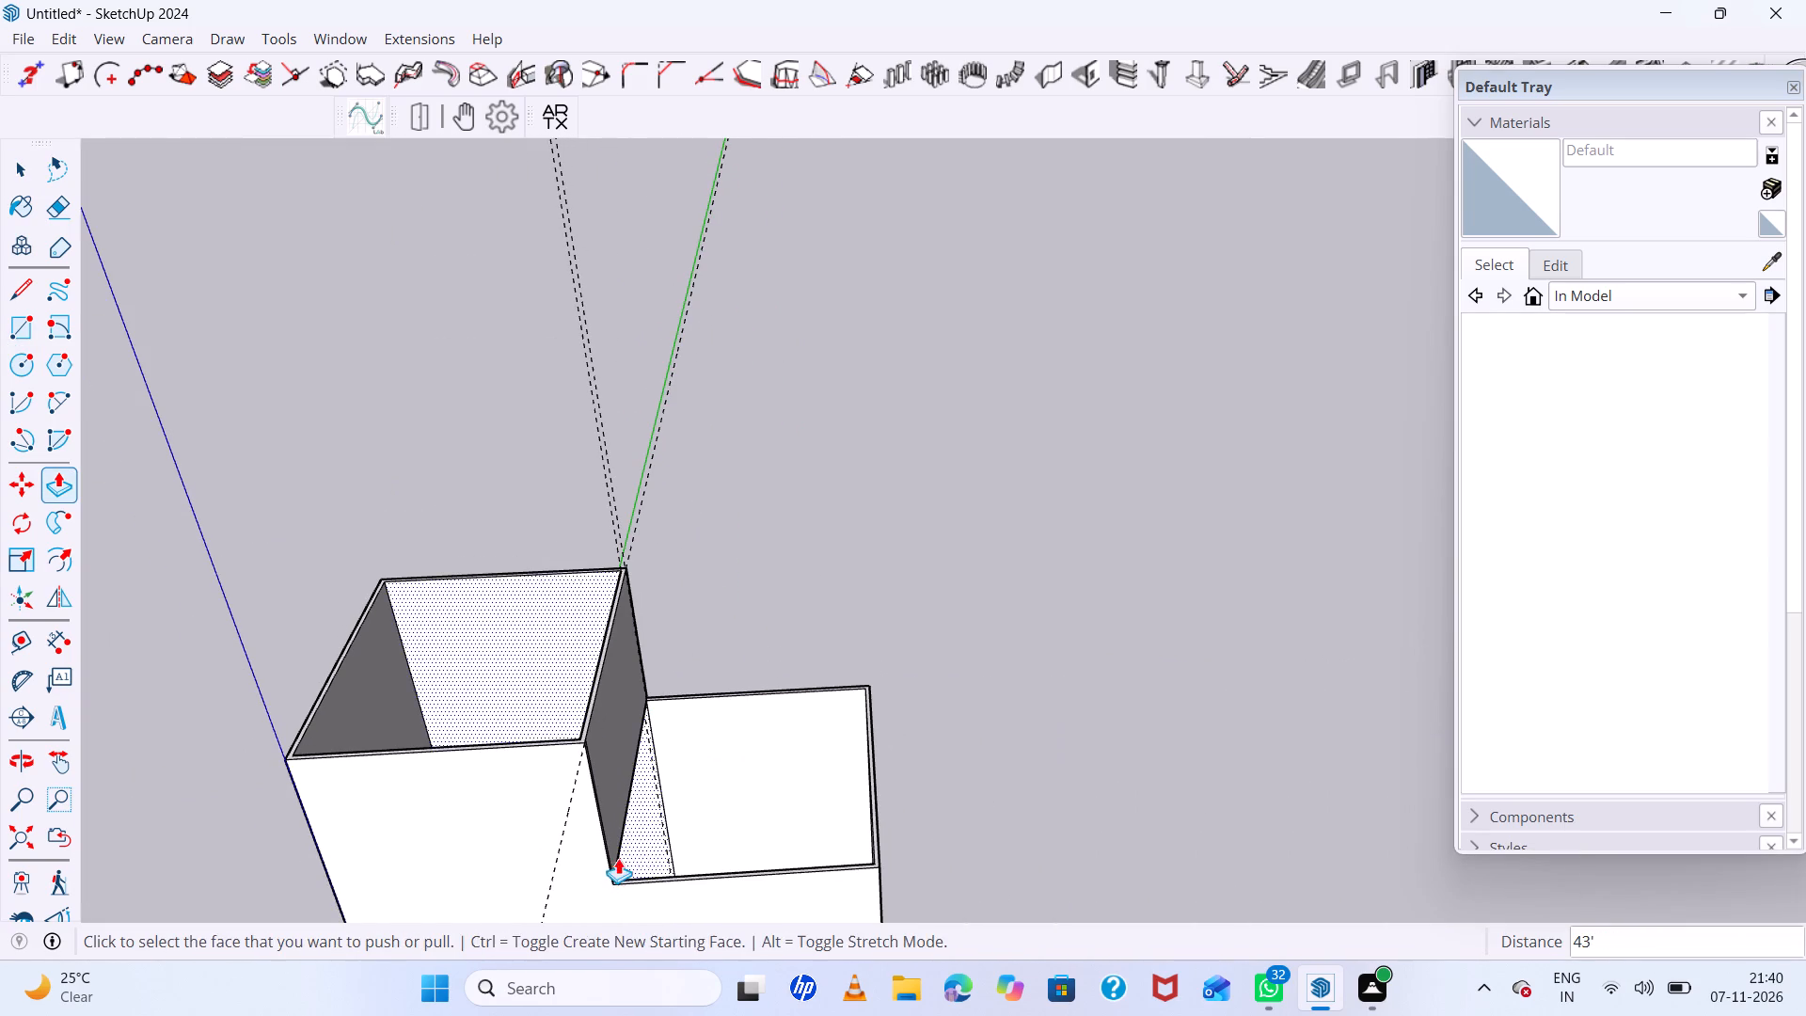
Place a vertical guide line 2' in from the front face's edge at the origin side.
middle_click_drag(616, 733, 469, 754)
scroll(723, 739, "up", 7)
scroll(765, 662, "down", 6)
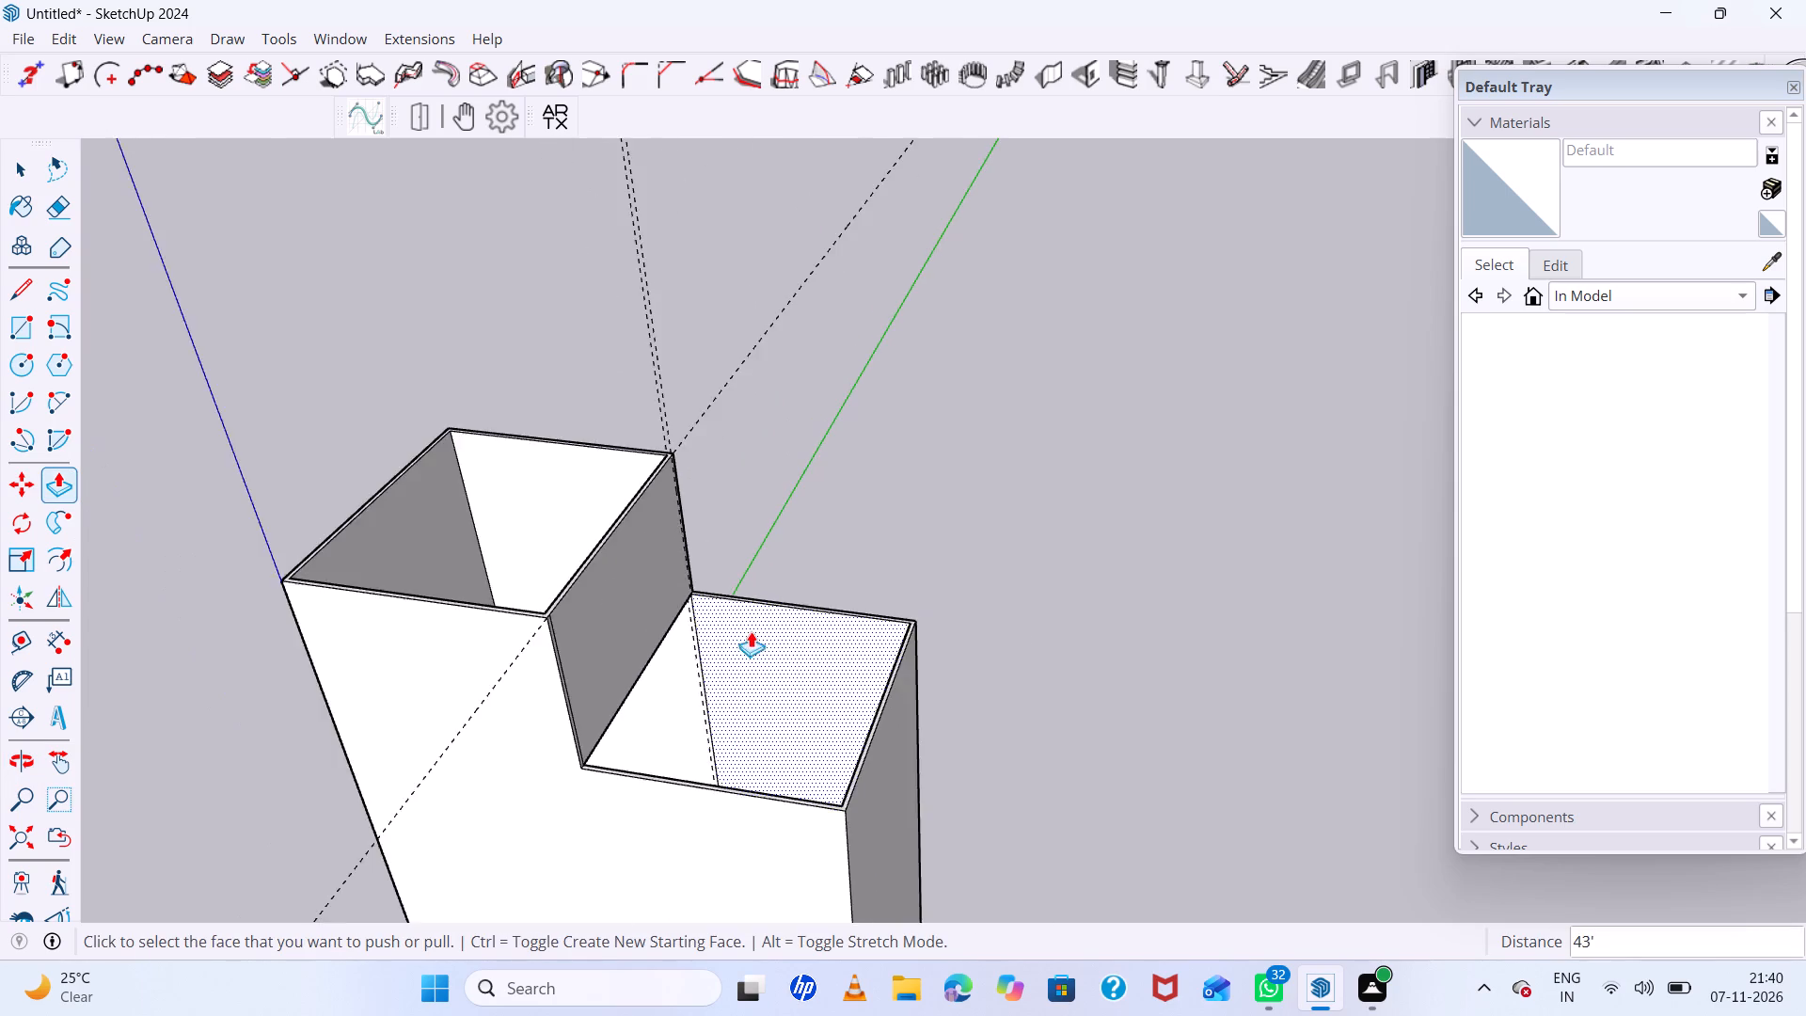
scroll(751, 631, "down", 8)
middle_click_drag(714, 721, 955, 643)
scroll(831, 522, "down", 7)
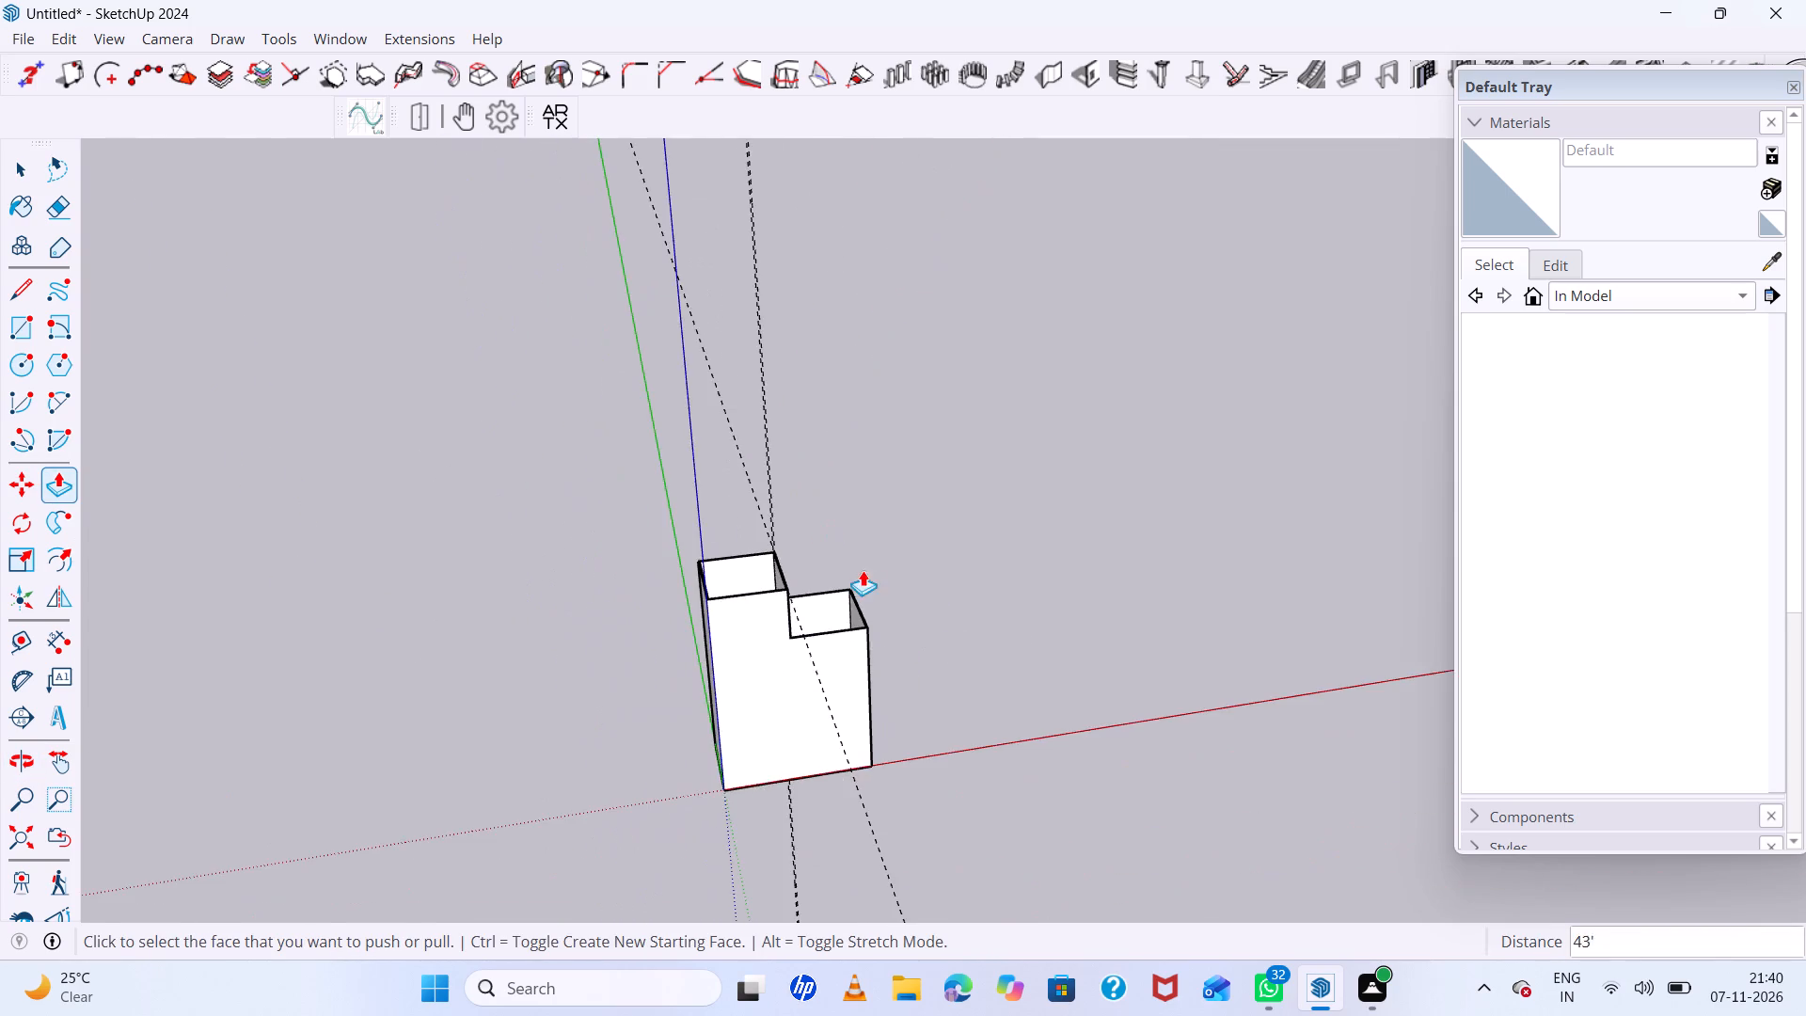
scroll(902, 654, "up", 6)
middle_click_drag(865, 731, 796, 485)
scroll(789, 475, "up", 1)
scroll(779, 463, "down", 7)
scroll(773, 643, "up", 6)
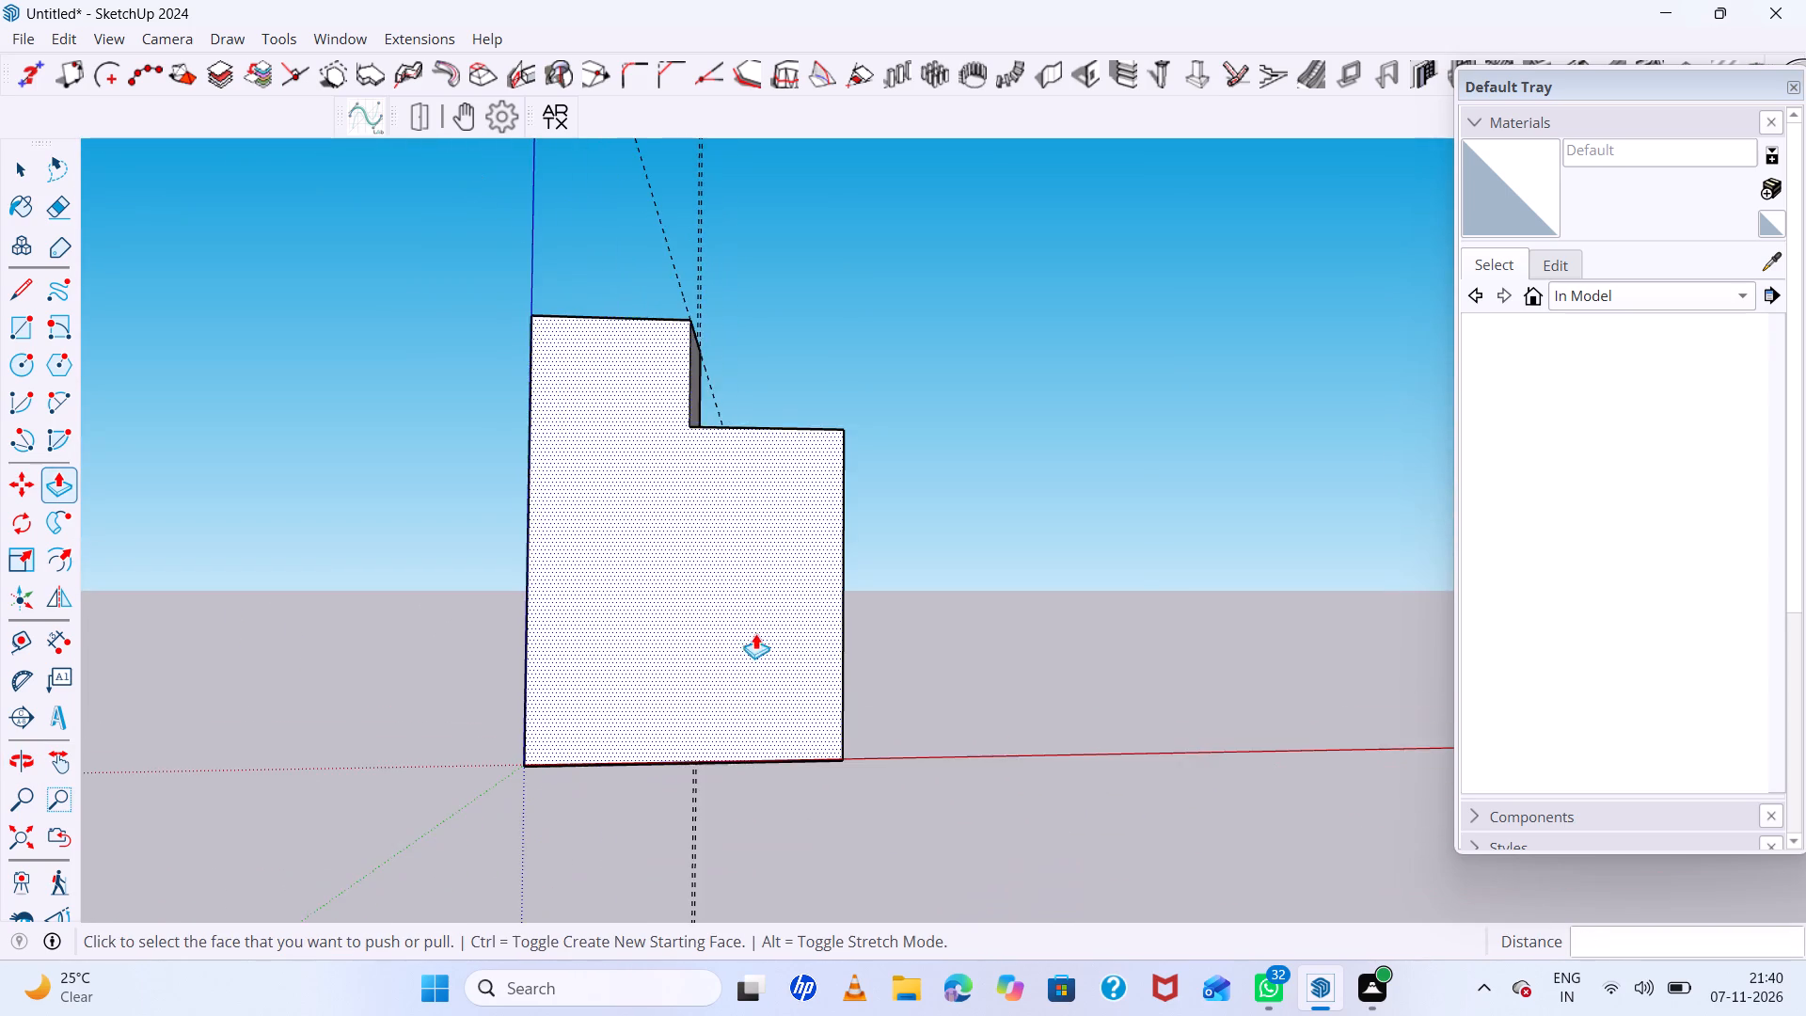
middle_click_drag(755, 633, 787, 614)
key("space")
scroll(540, 345, "up", 7)
middle_click_drag(652, 382, 562, 365)
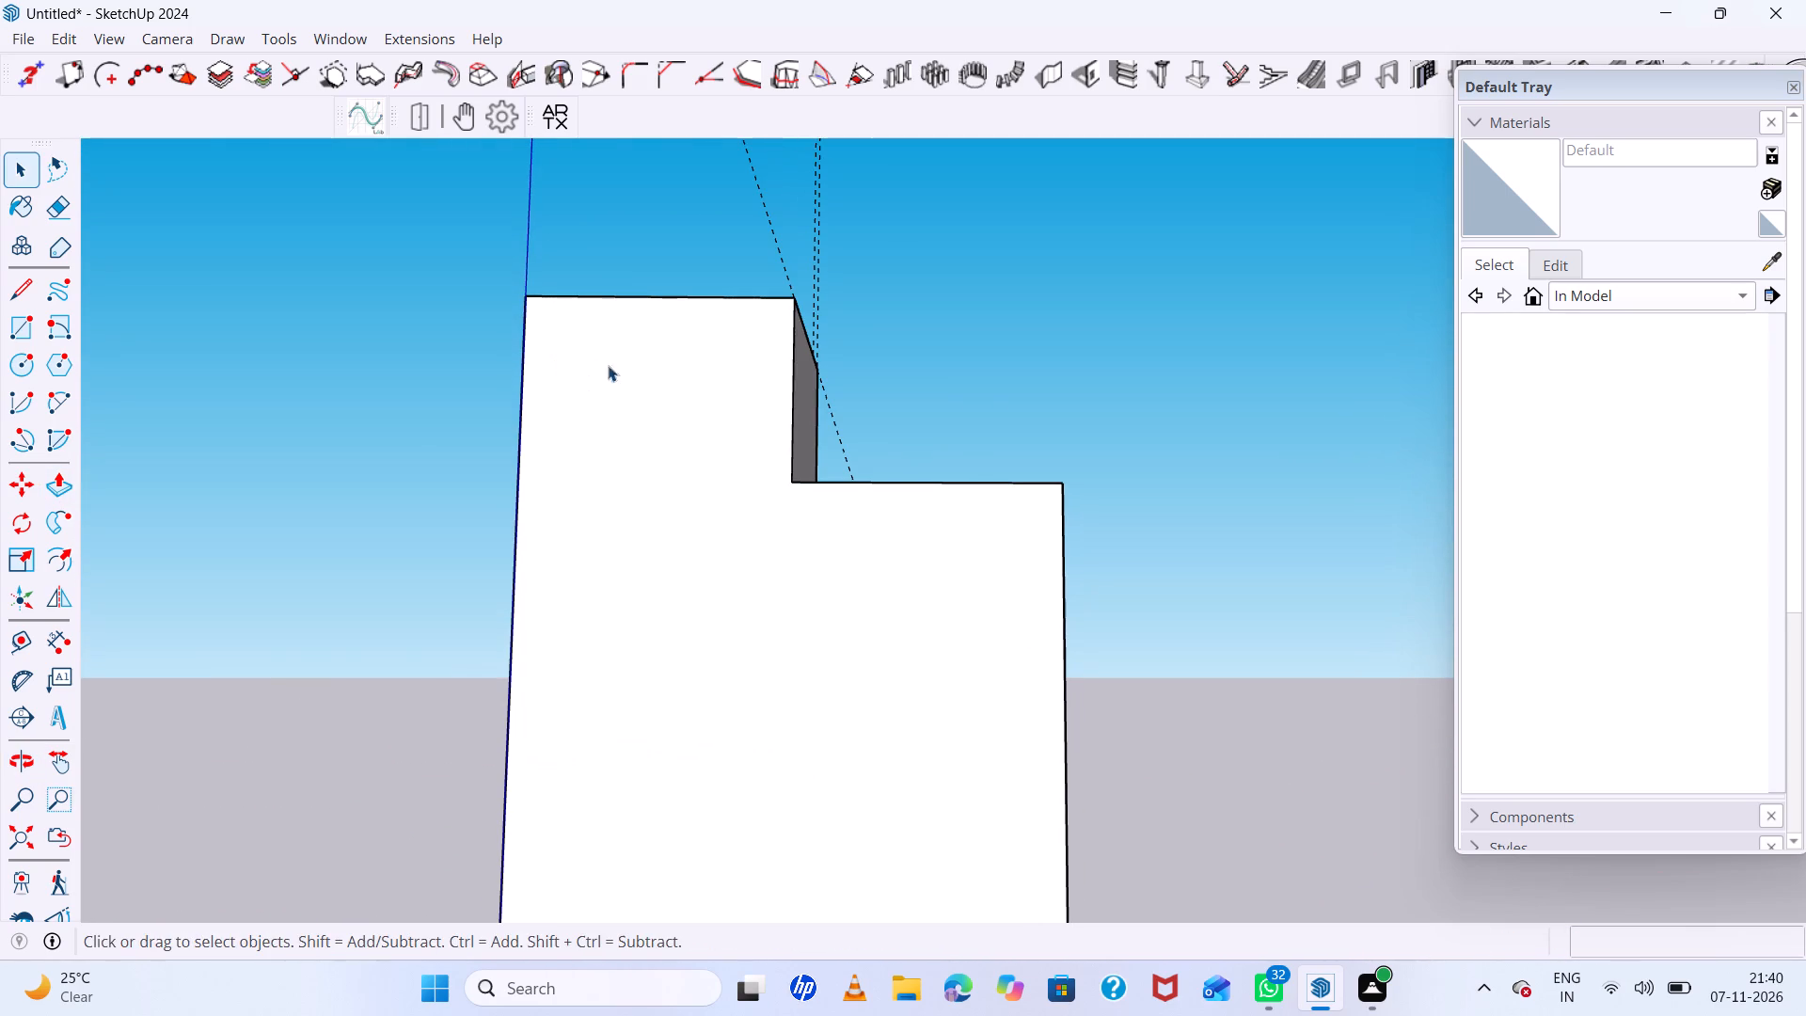
key("t")
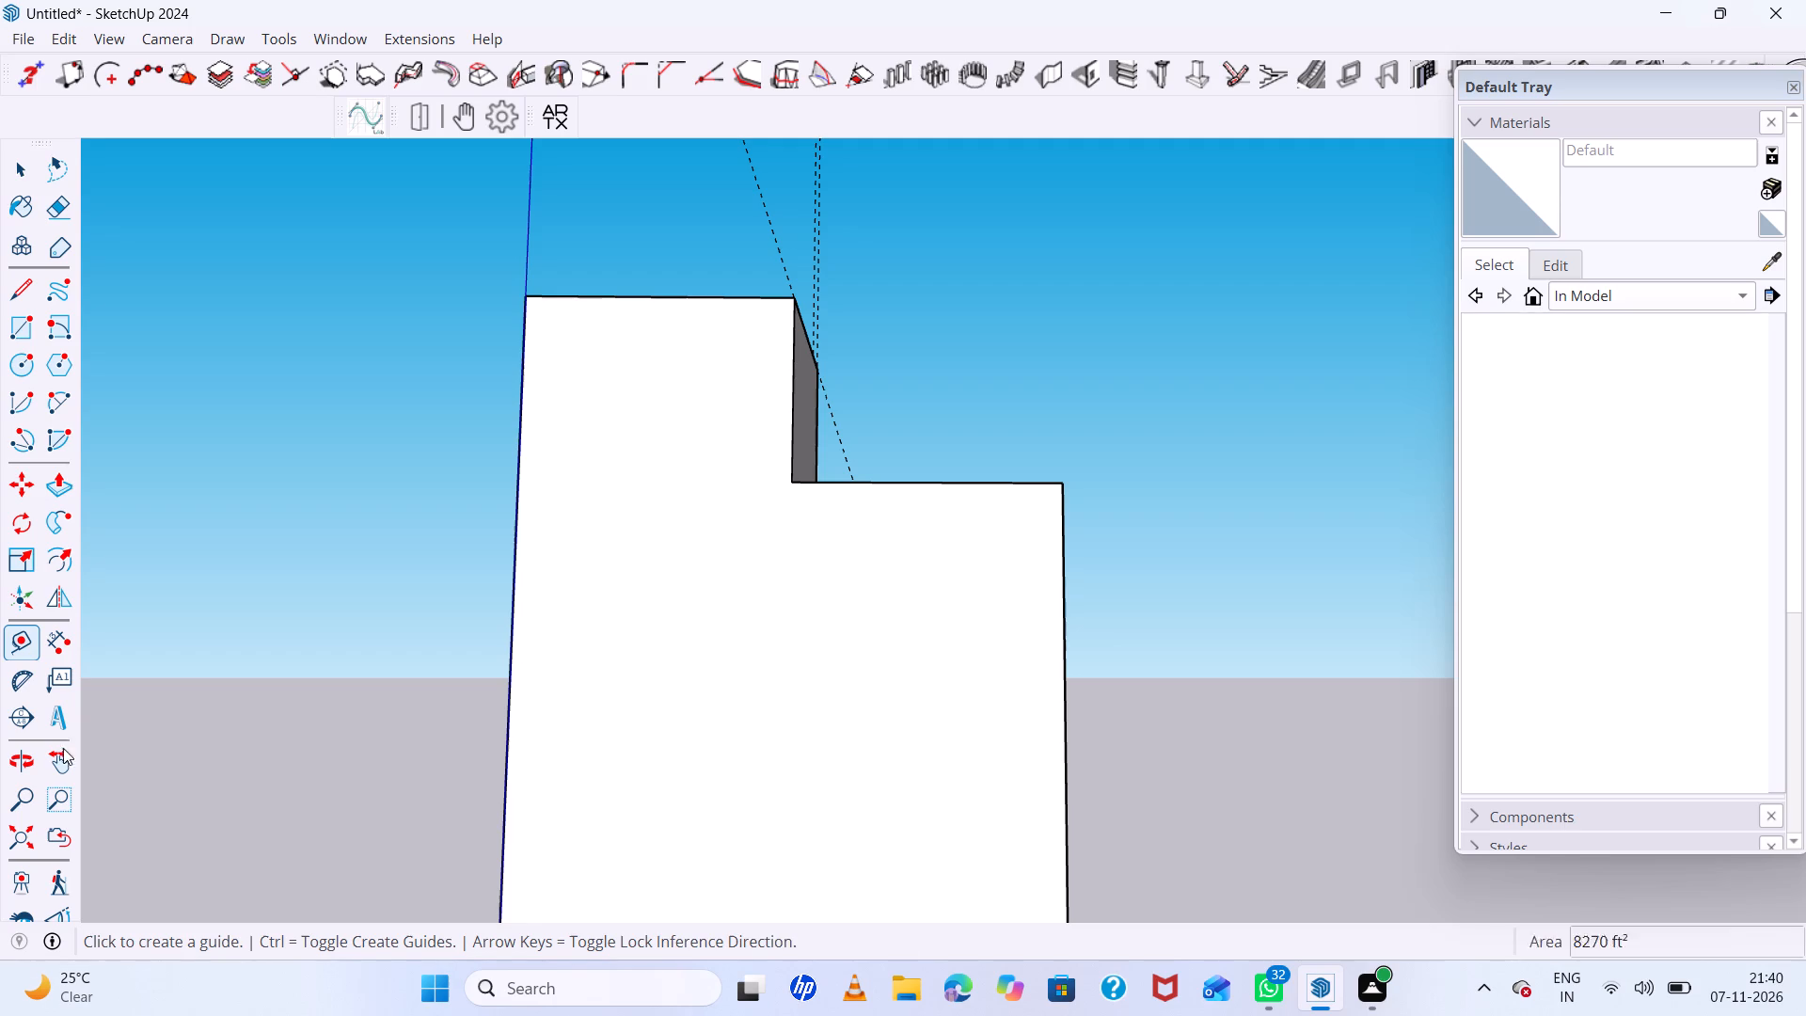
key("space")
key("t")
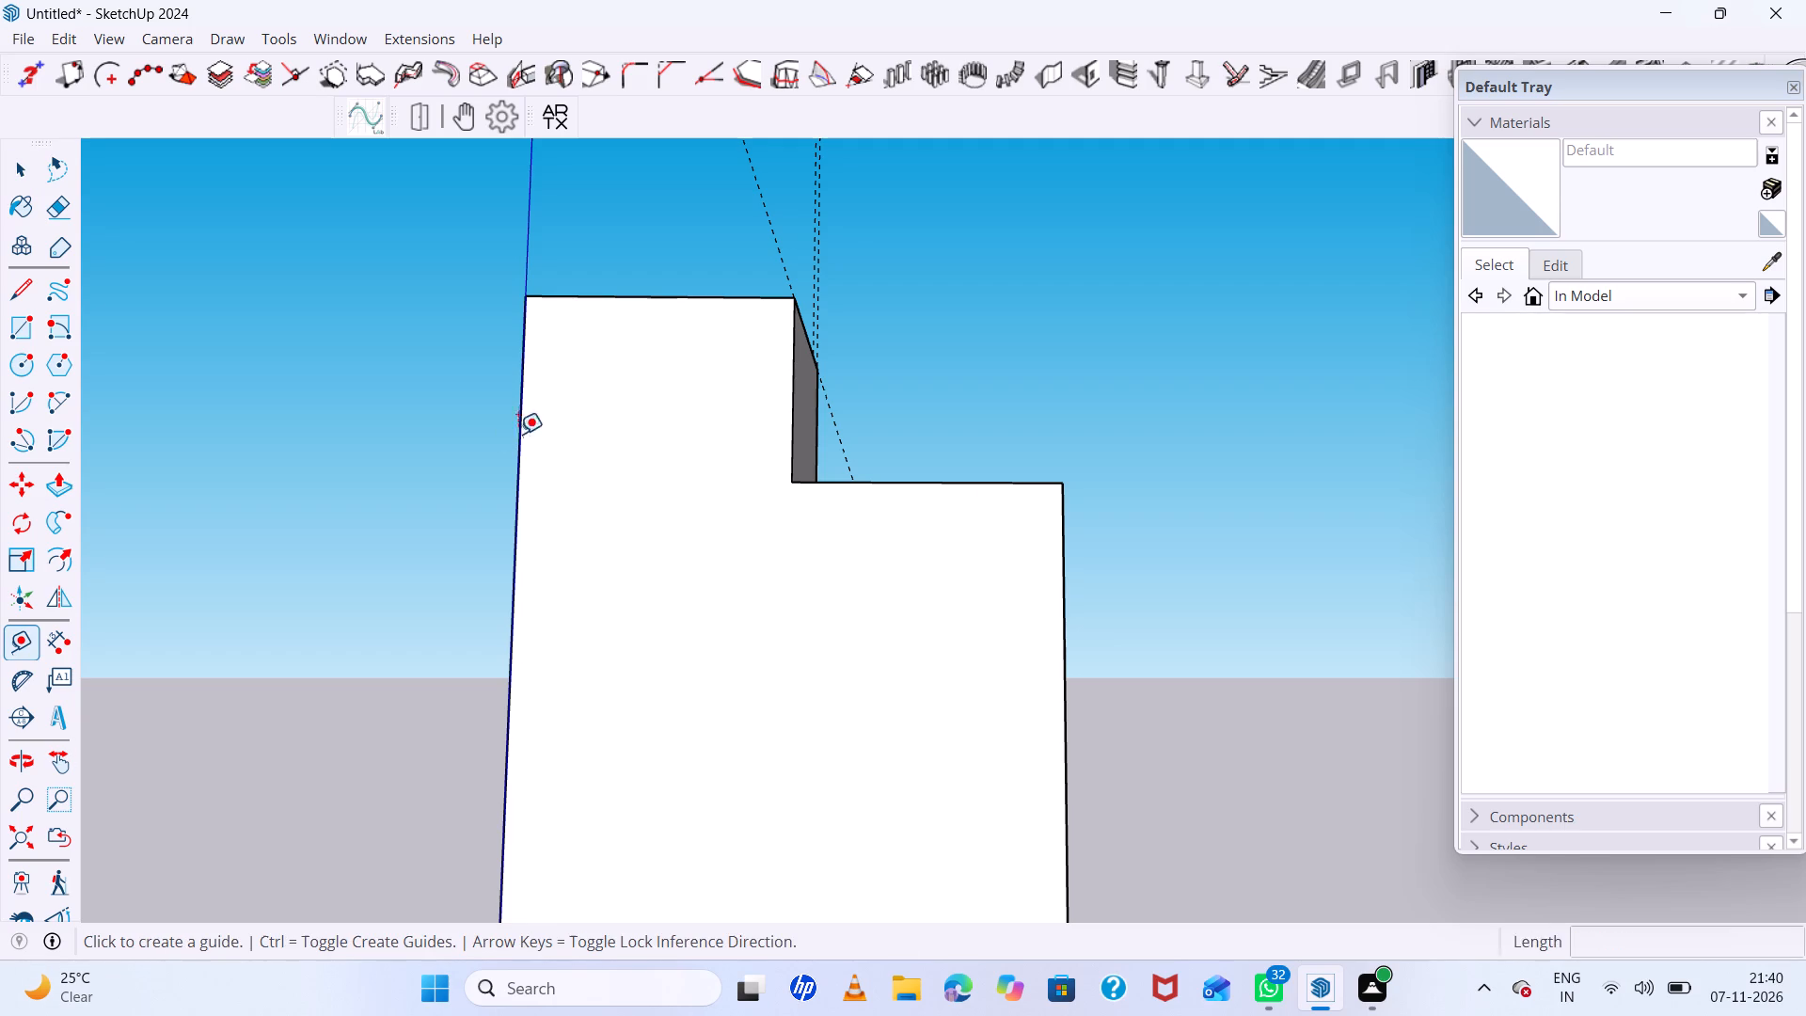
left_click(512, 447)
key("space")
key("t")
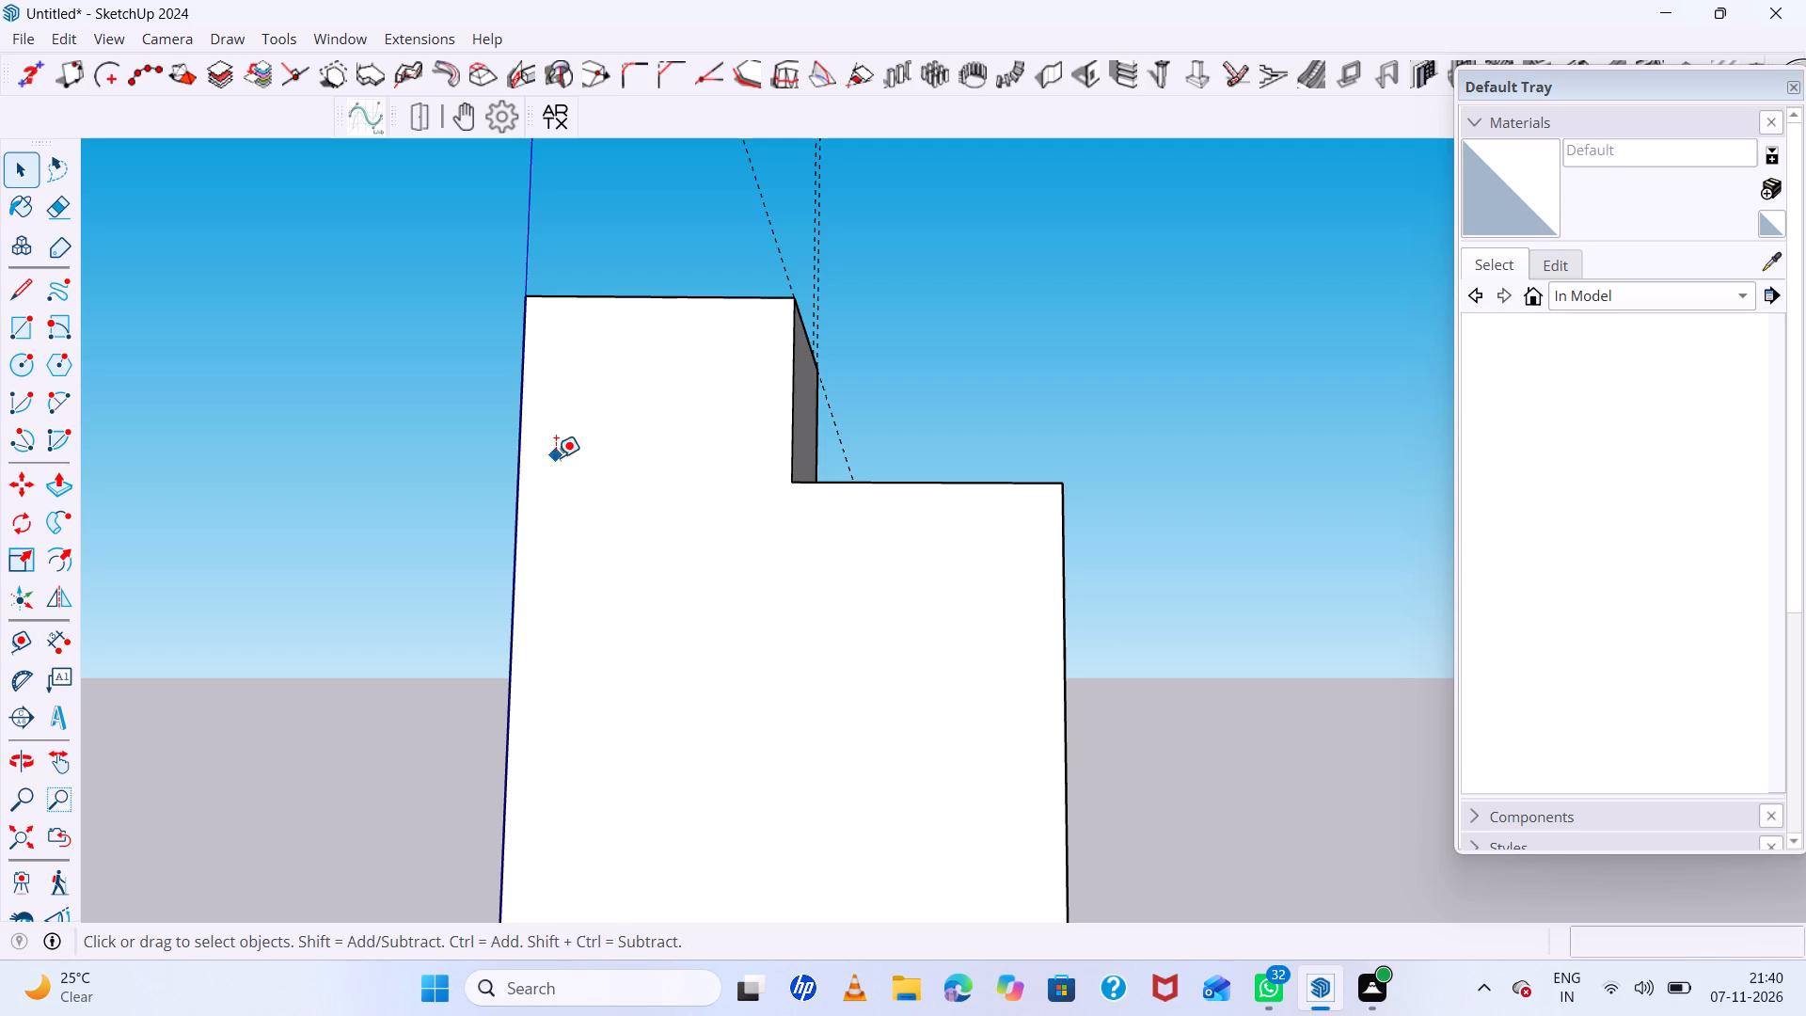
left_click(518, 467)
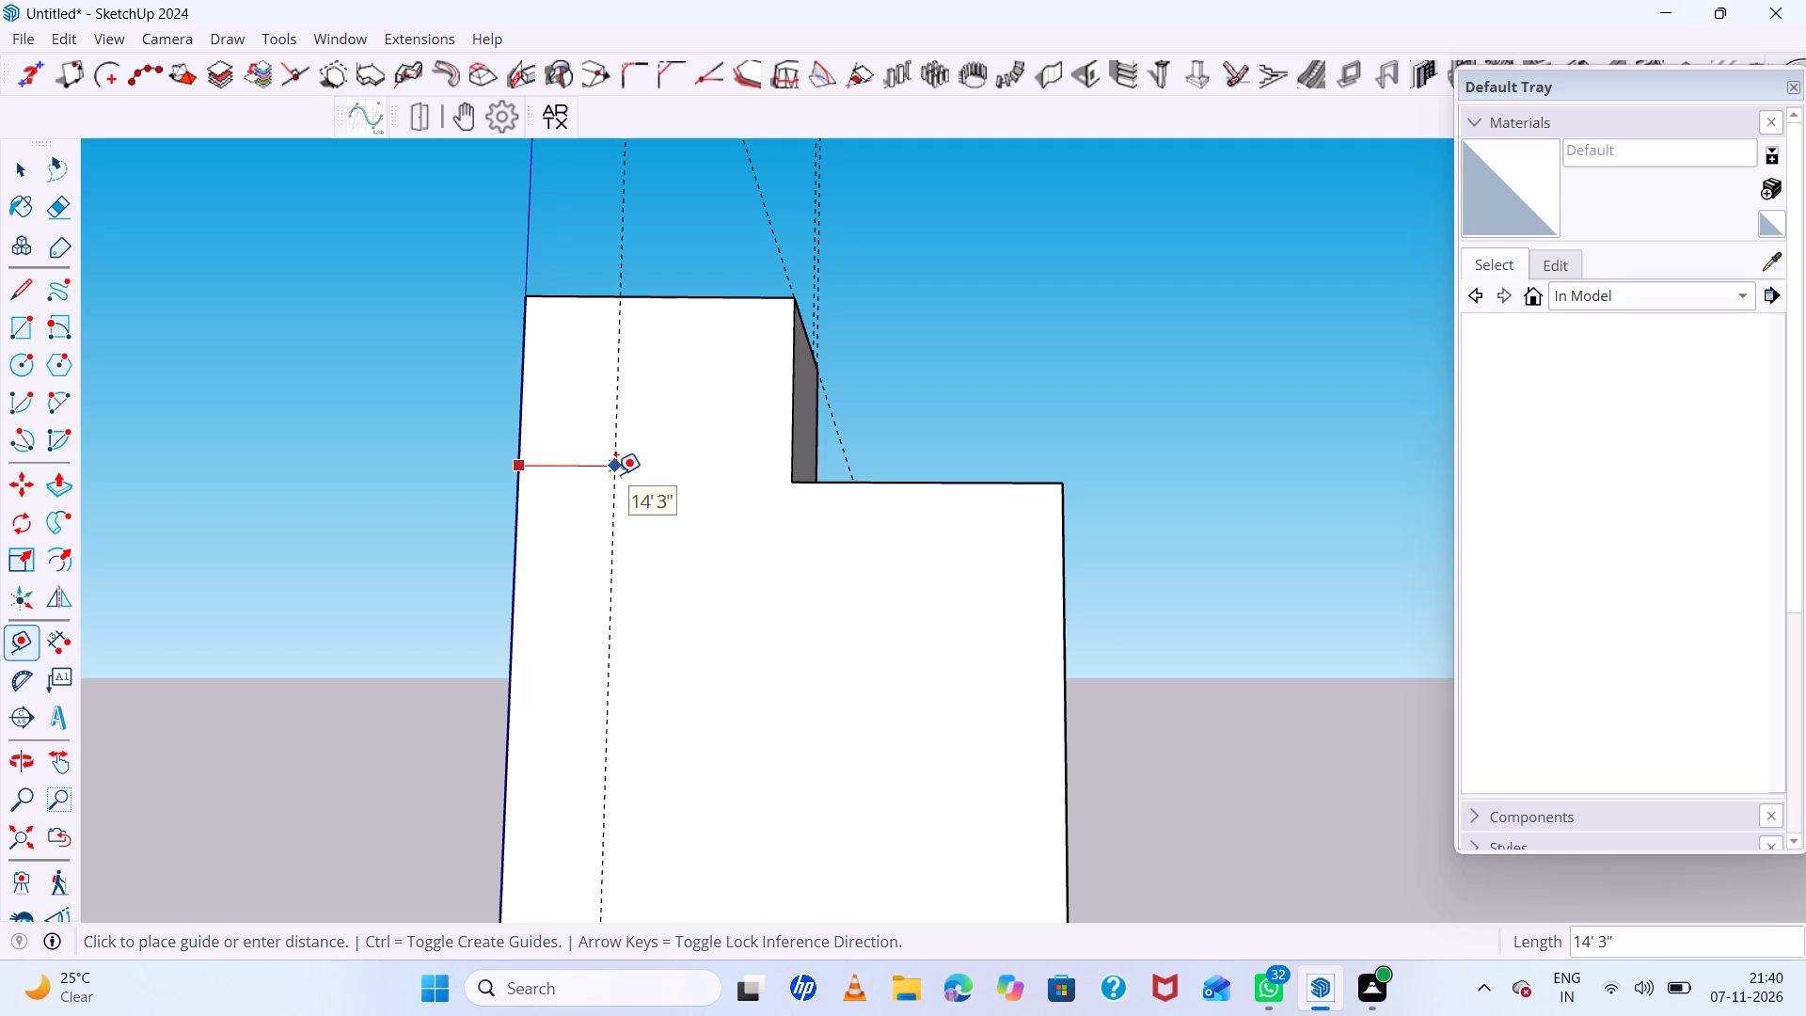
type("2'")
key("Return")
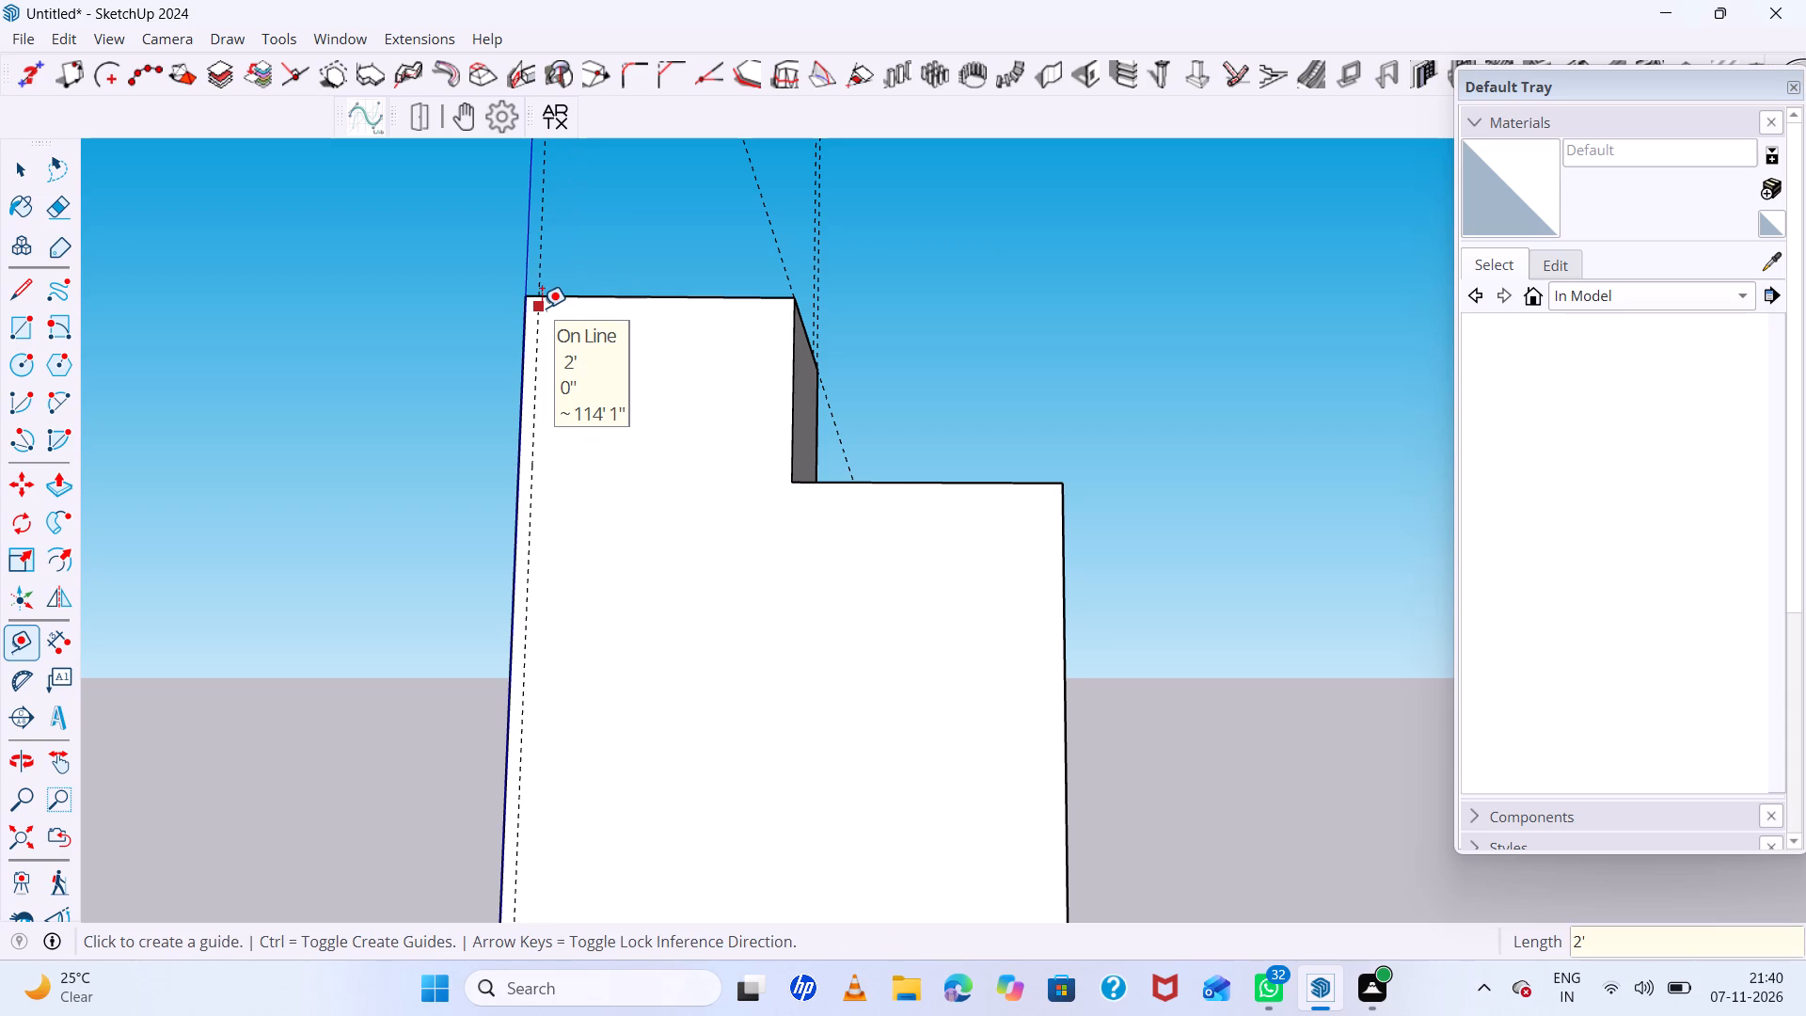
Draw a rectangle about 15' 11" wide on the taller part's front face, from the guide at the top edge down to the bottom edge.
key("r")
left_click(545, 297)
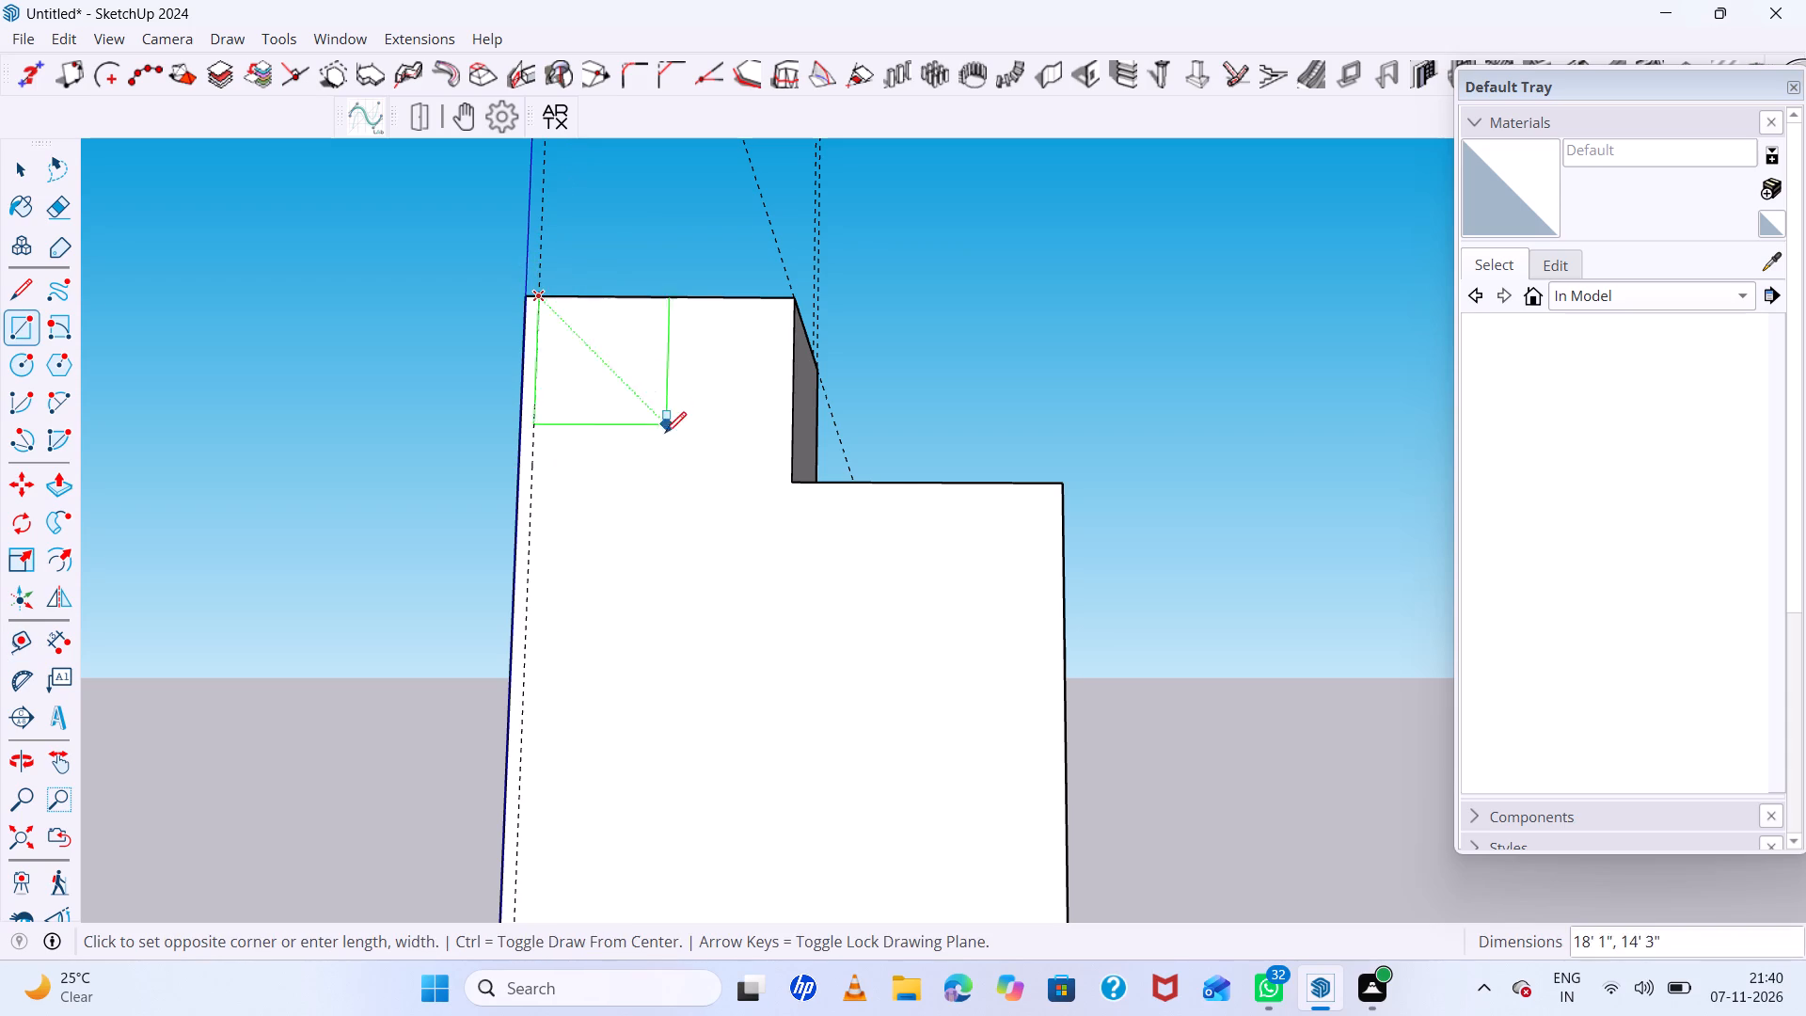
scroll(667, 673, "down", 11)
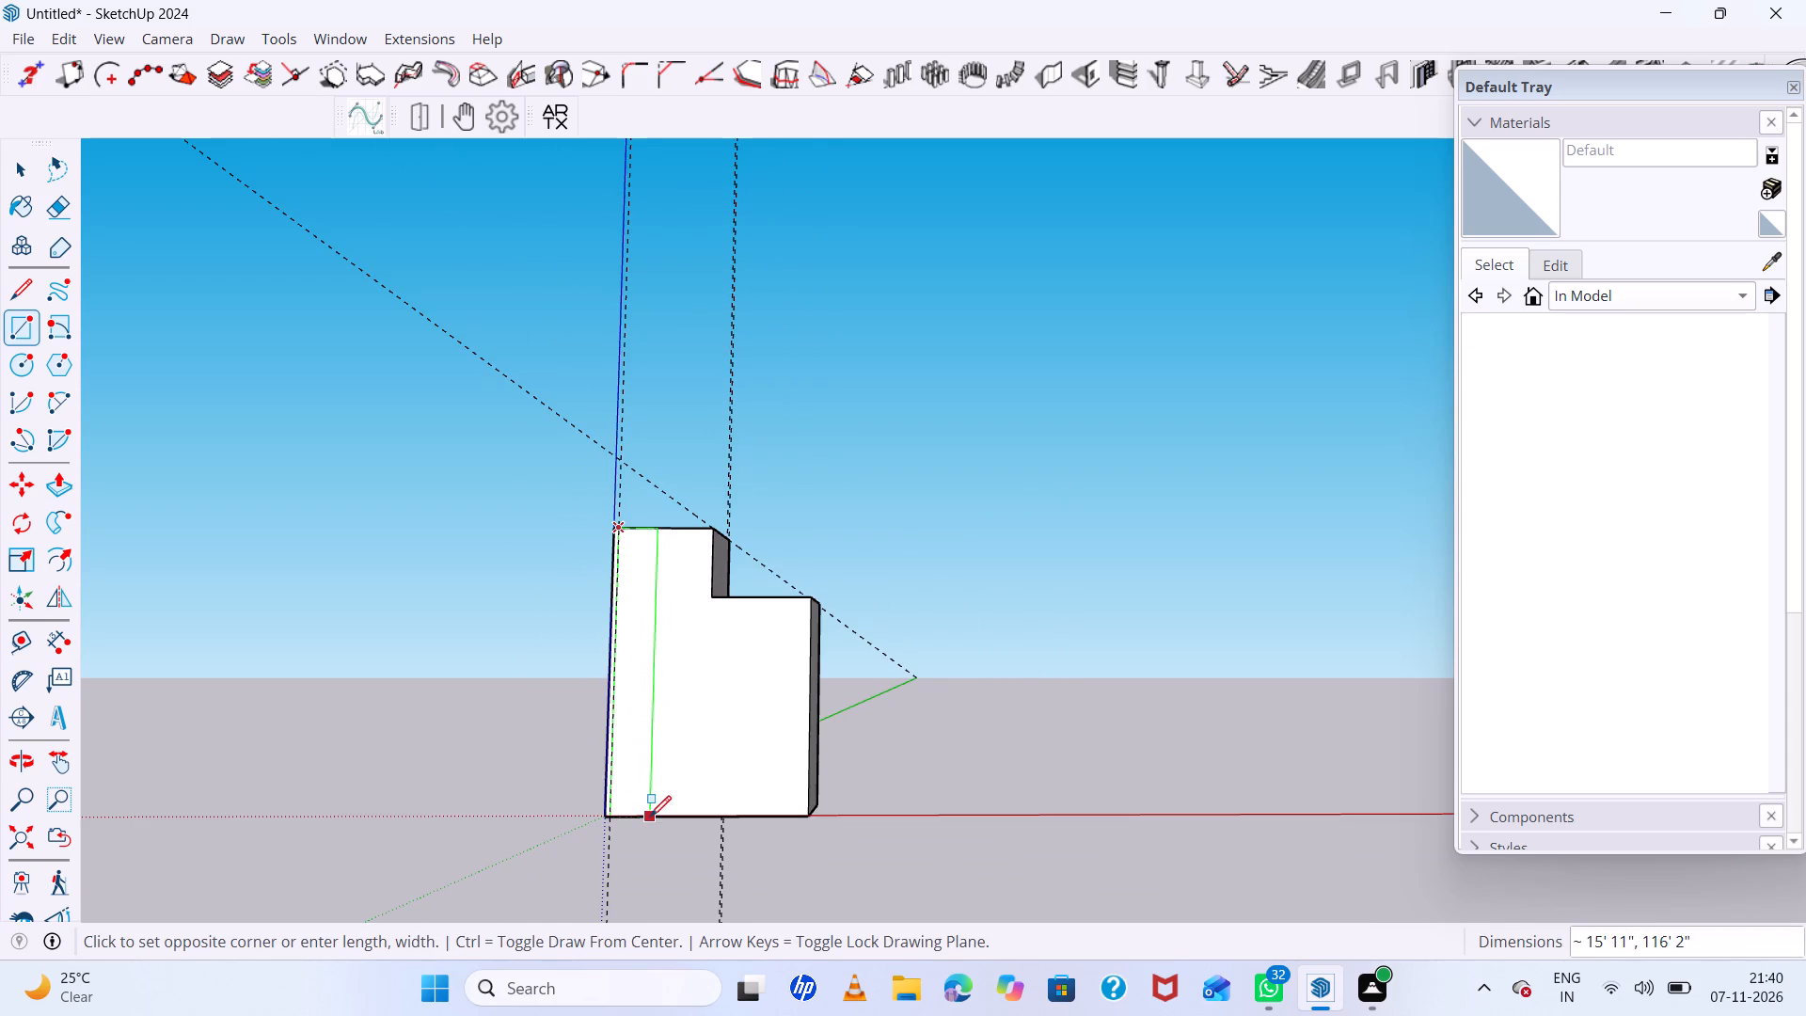
scroll(650, 815, "up", 12)
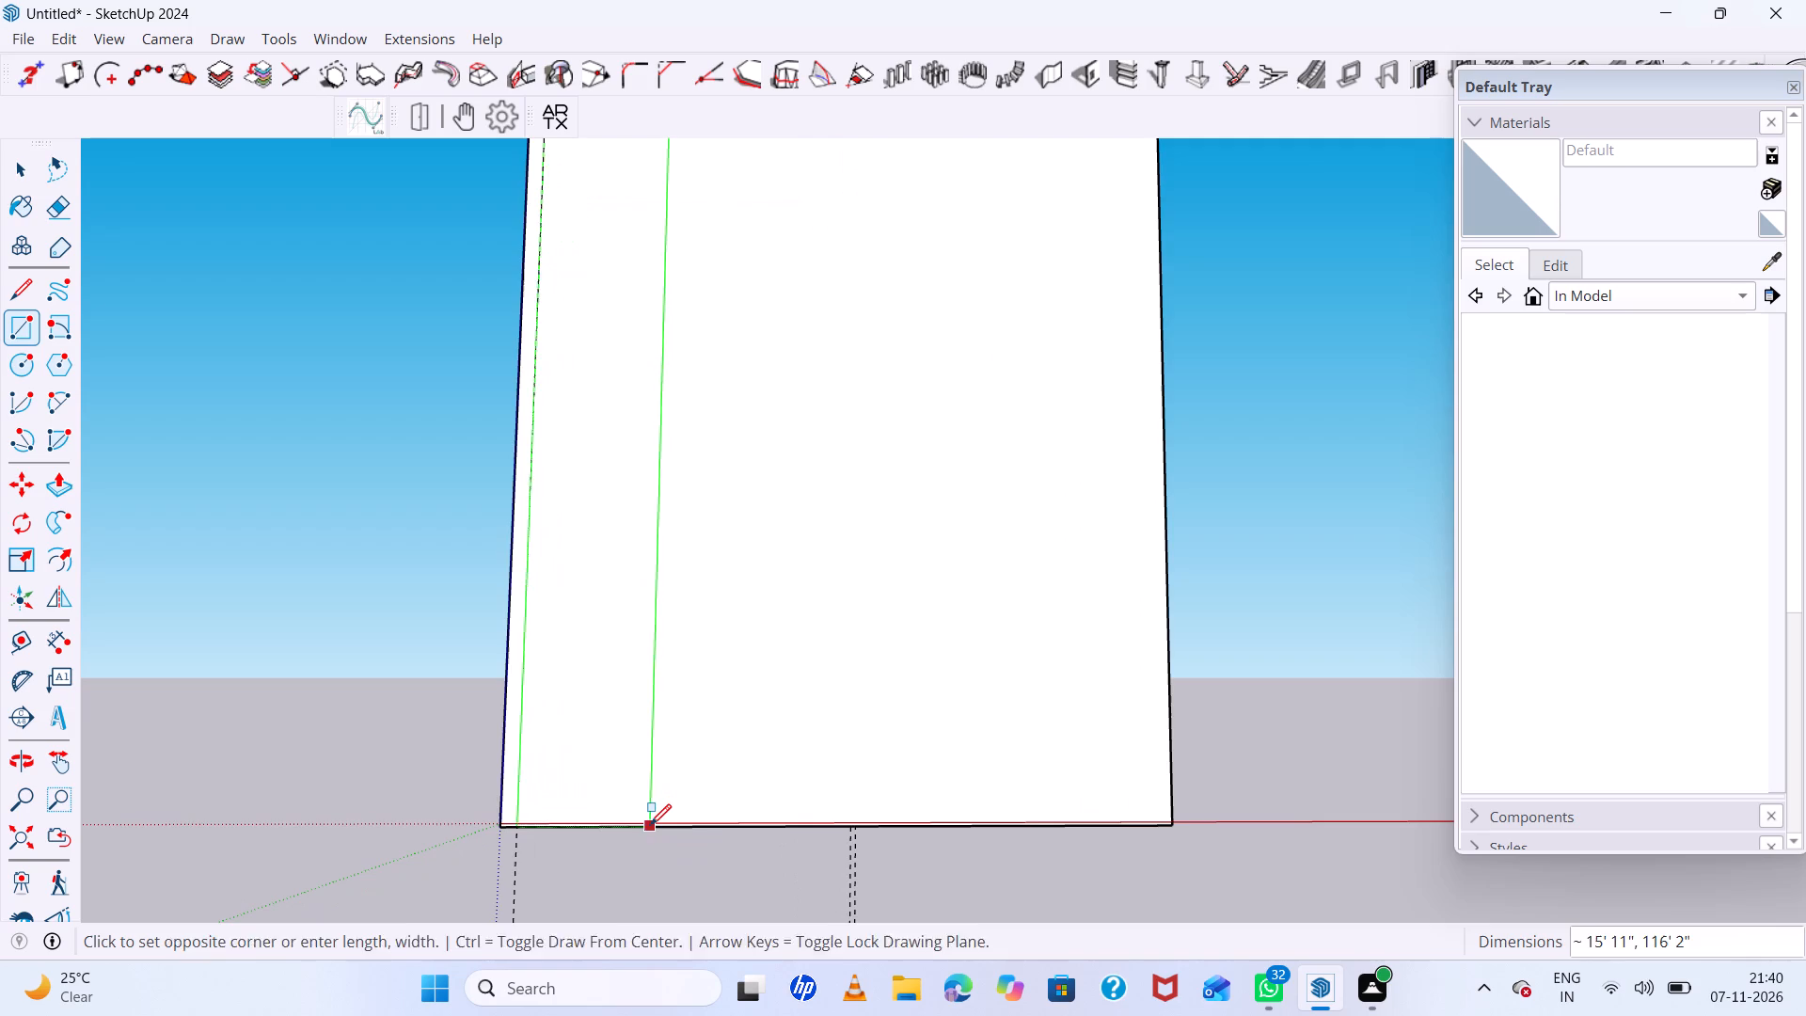
left_click(650, 825)
scroll(664, 833, "down", 14)
scroll(671, 563, "up", 7)
key("space")
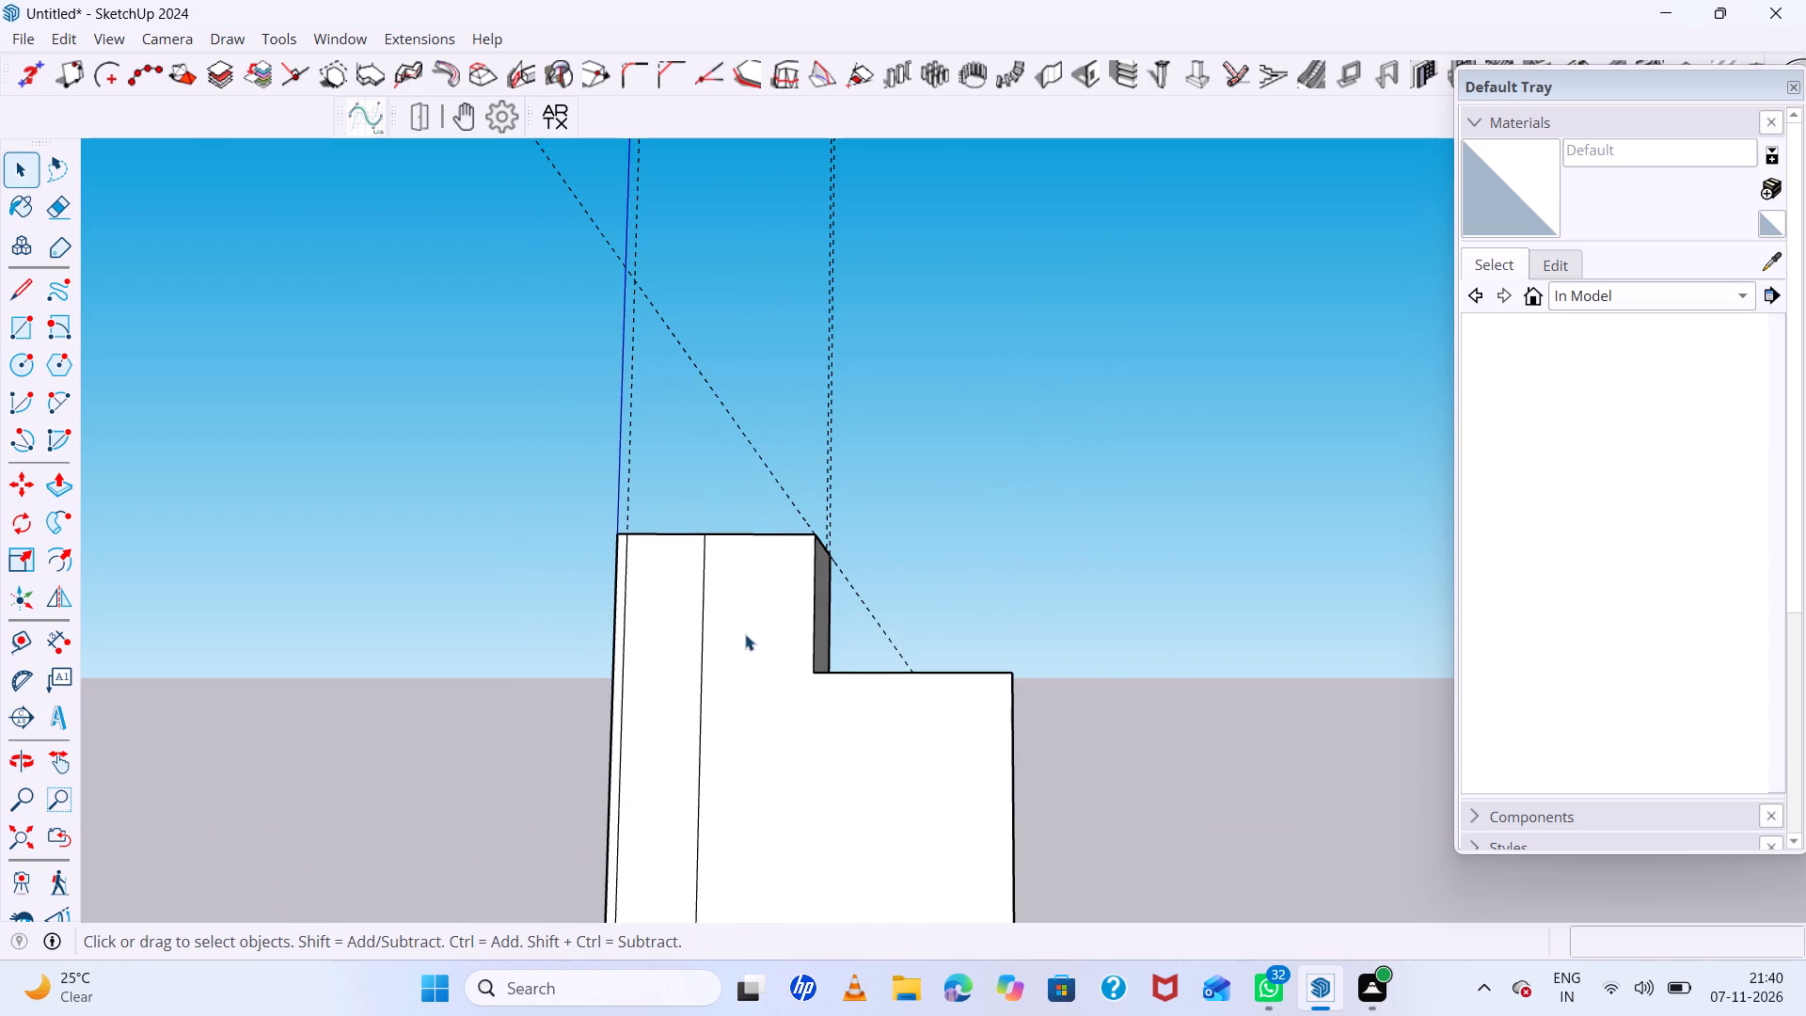
Place a vertical guide line 2' beyond the first rectangle's edge farther from the origin.
key("t")
left_click(703, 646)
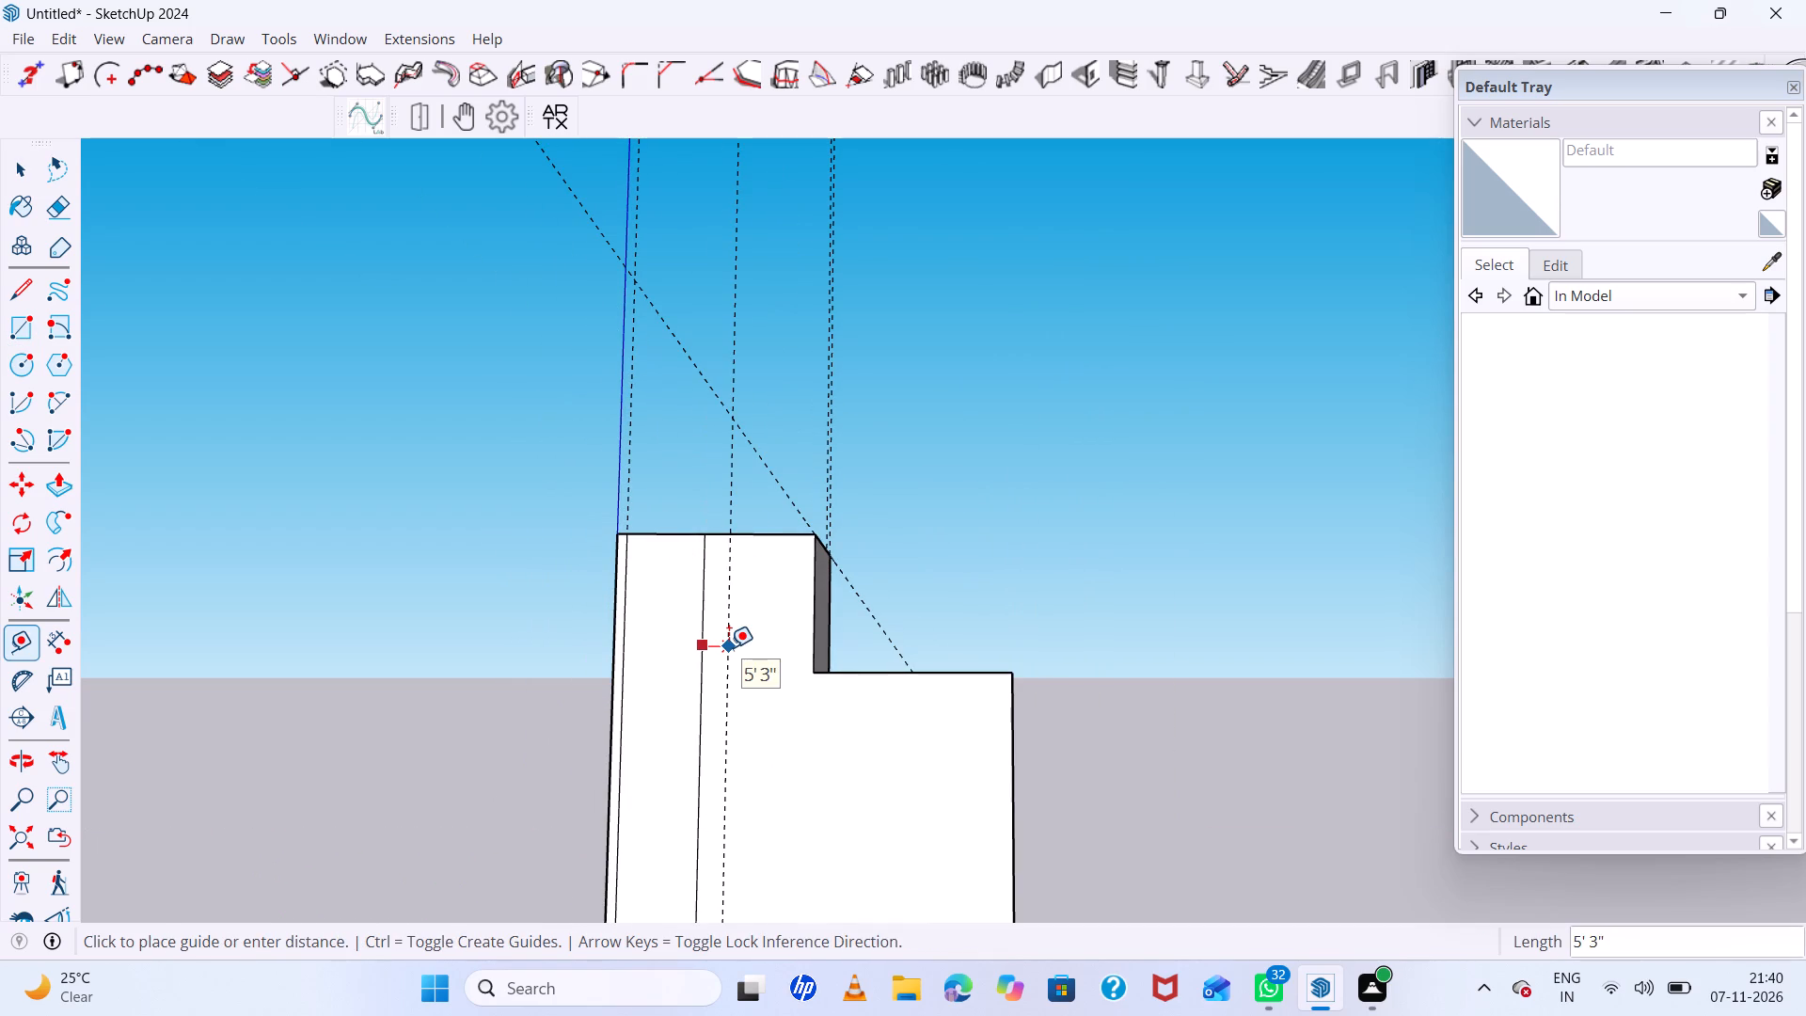
type("2'")
key("Return")
Draw a second full-height rectangle about 13' 10" wide on the front face, starting at the new guide.
scroll(729, 631, "up", 4)
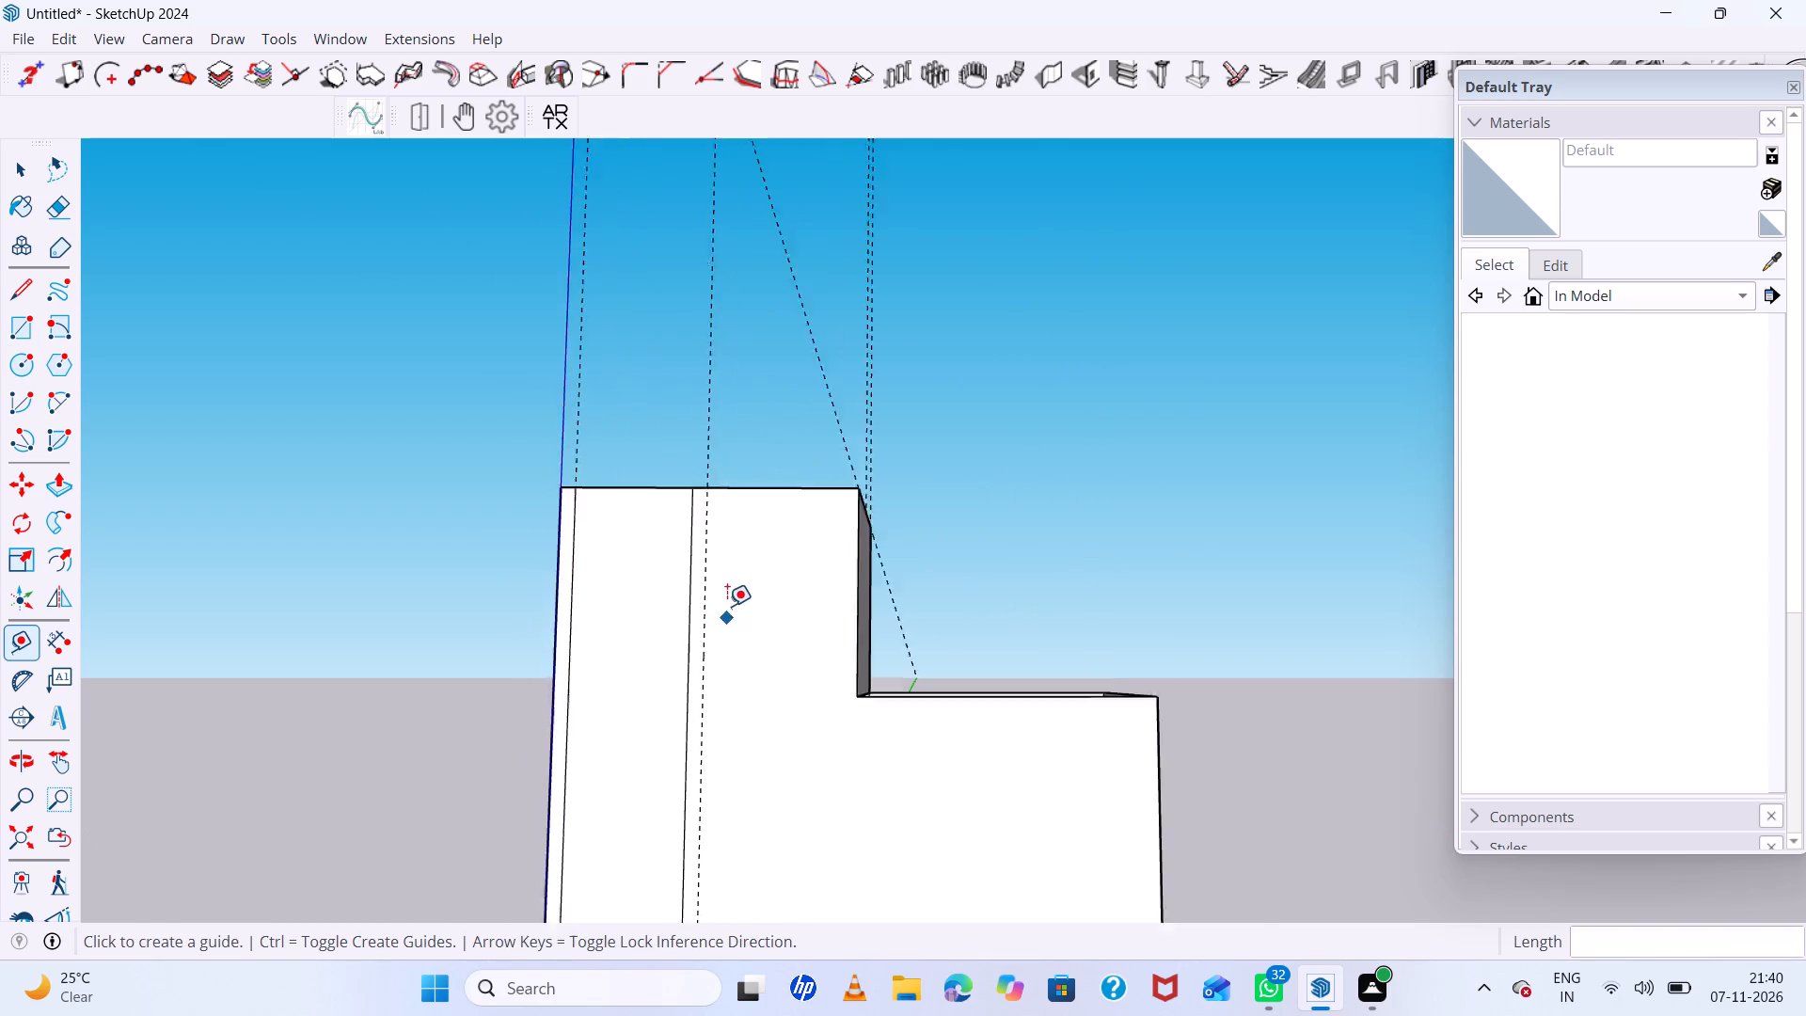
scroll(727, 606, "up", 2)
key("r")
left_click(699, 461)
scroll(818, 494, "down", 2)
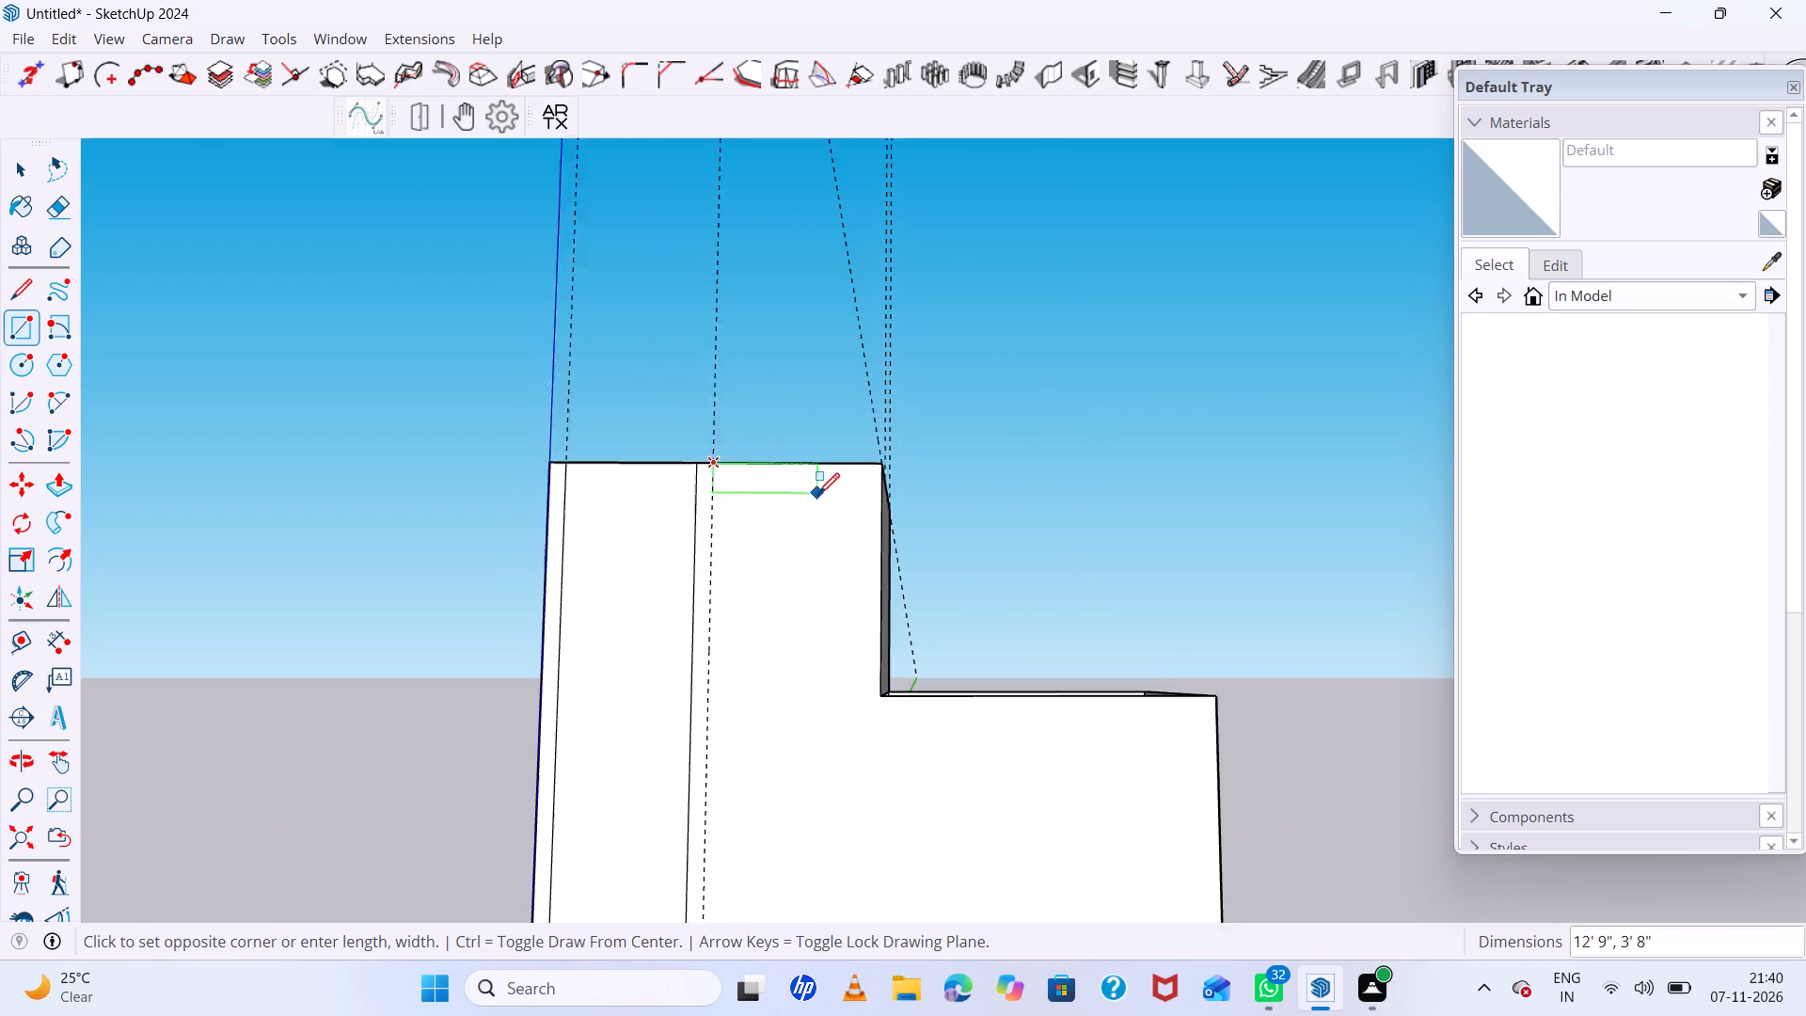
scroll(818, 494, "down", 10)
scroll(813, 842, "up", 4)
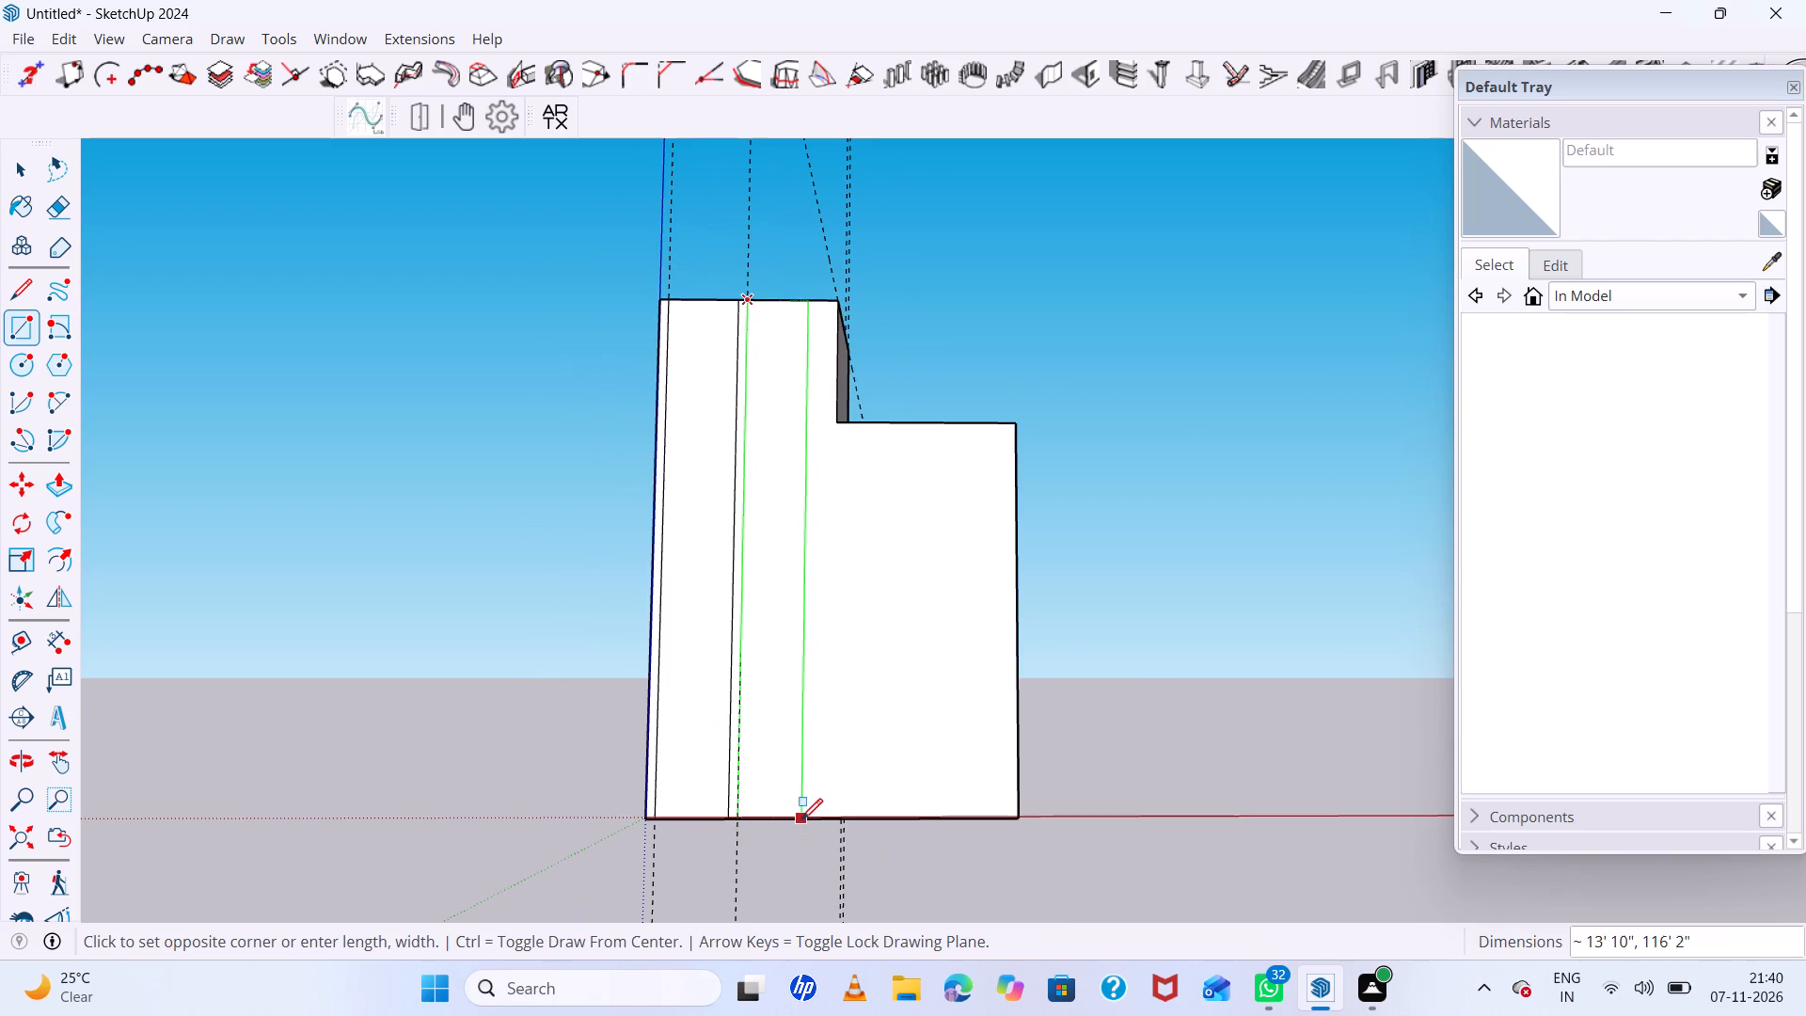
left_click(800, 819)
Place a vertical guide line 2' beyond the second rectangle's edge, towards the step.
scroll(816, 338, "up", 6)
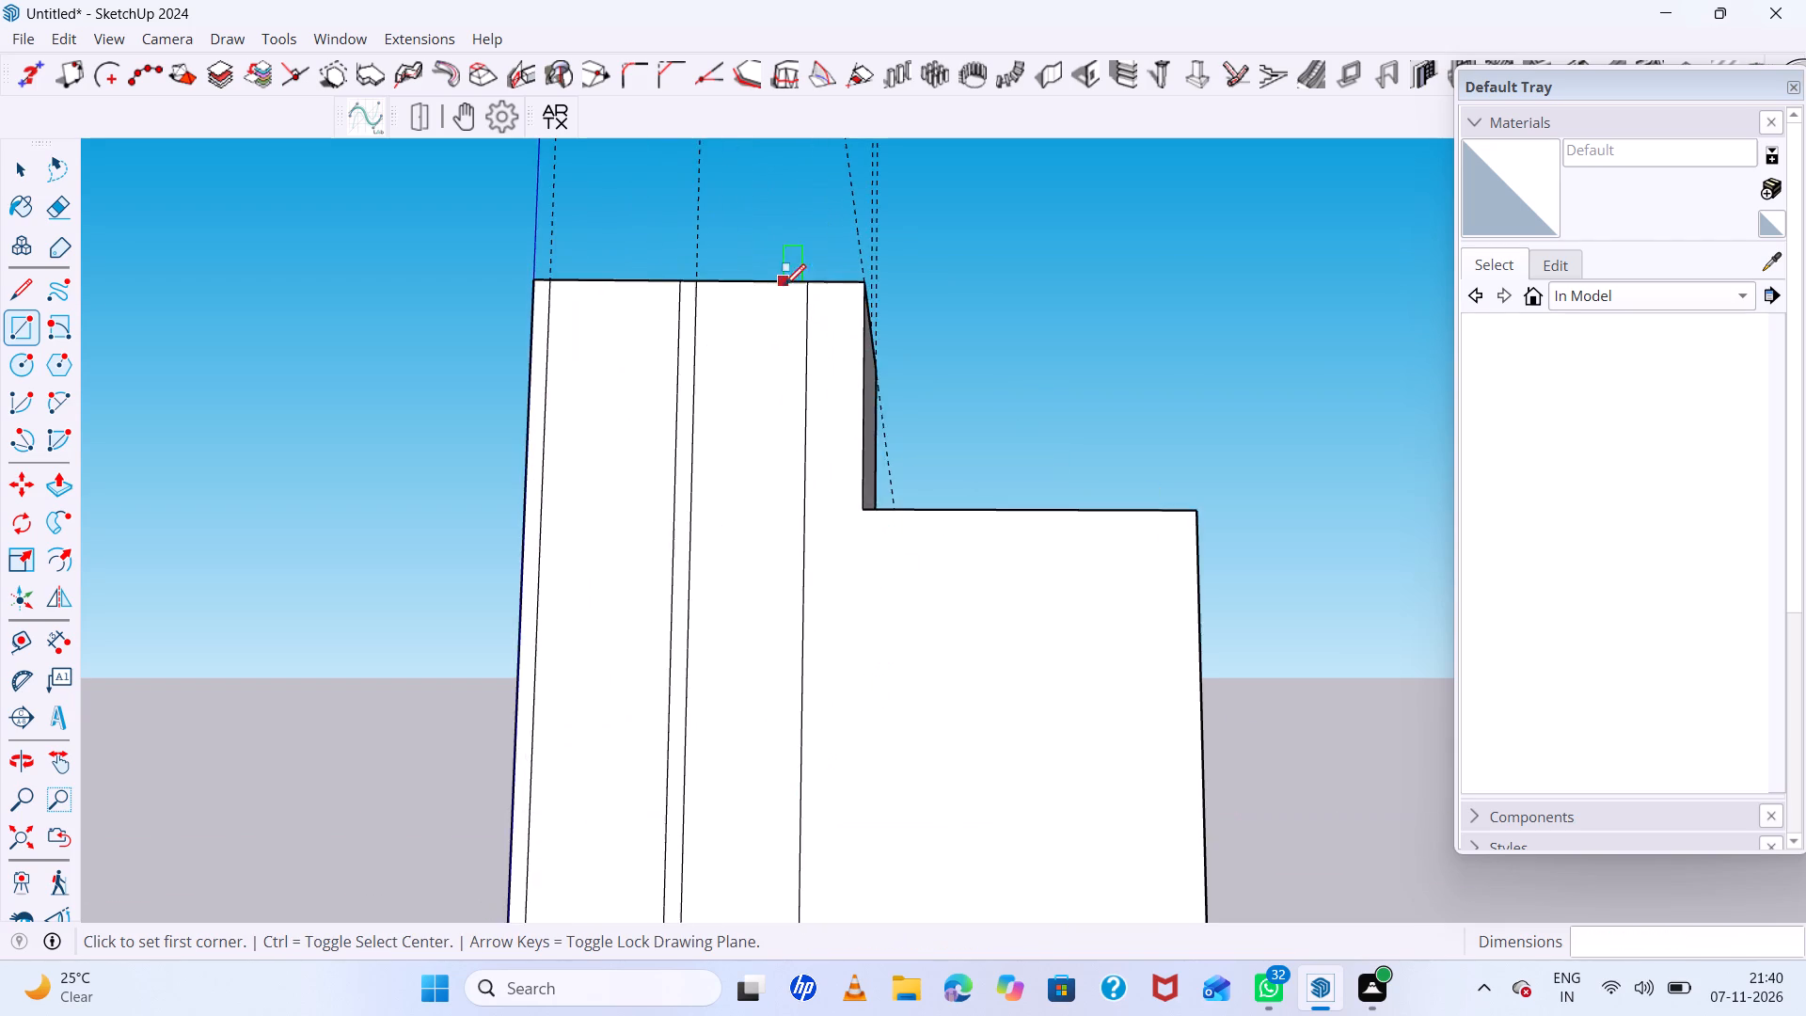
middle_click_drag(806, 356, 763, 573)
key("space")
scroll(814, 500, "up", 5)
key("t")
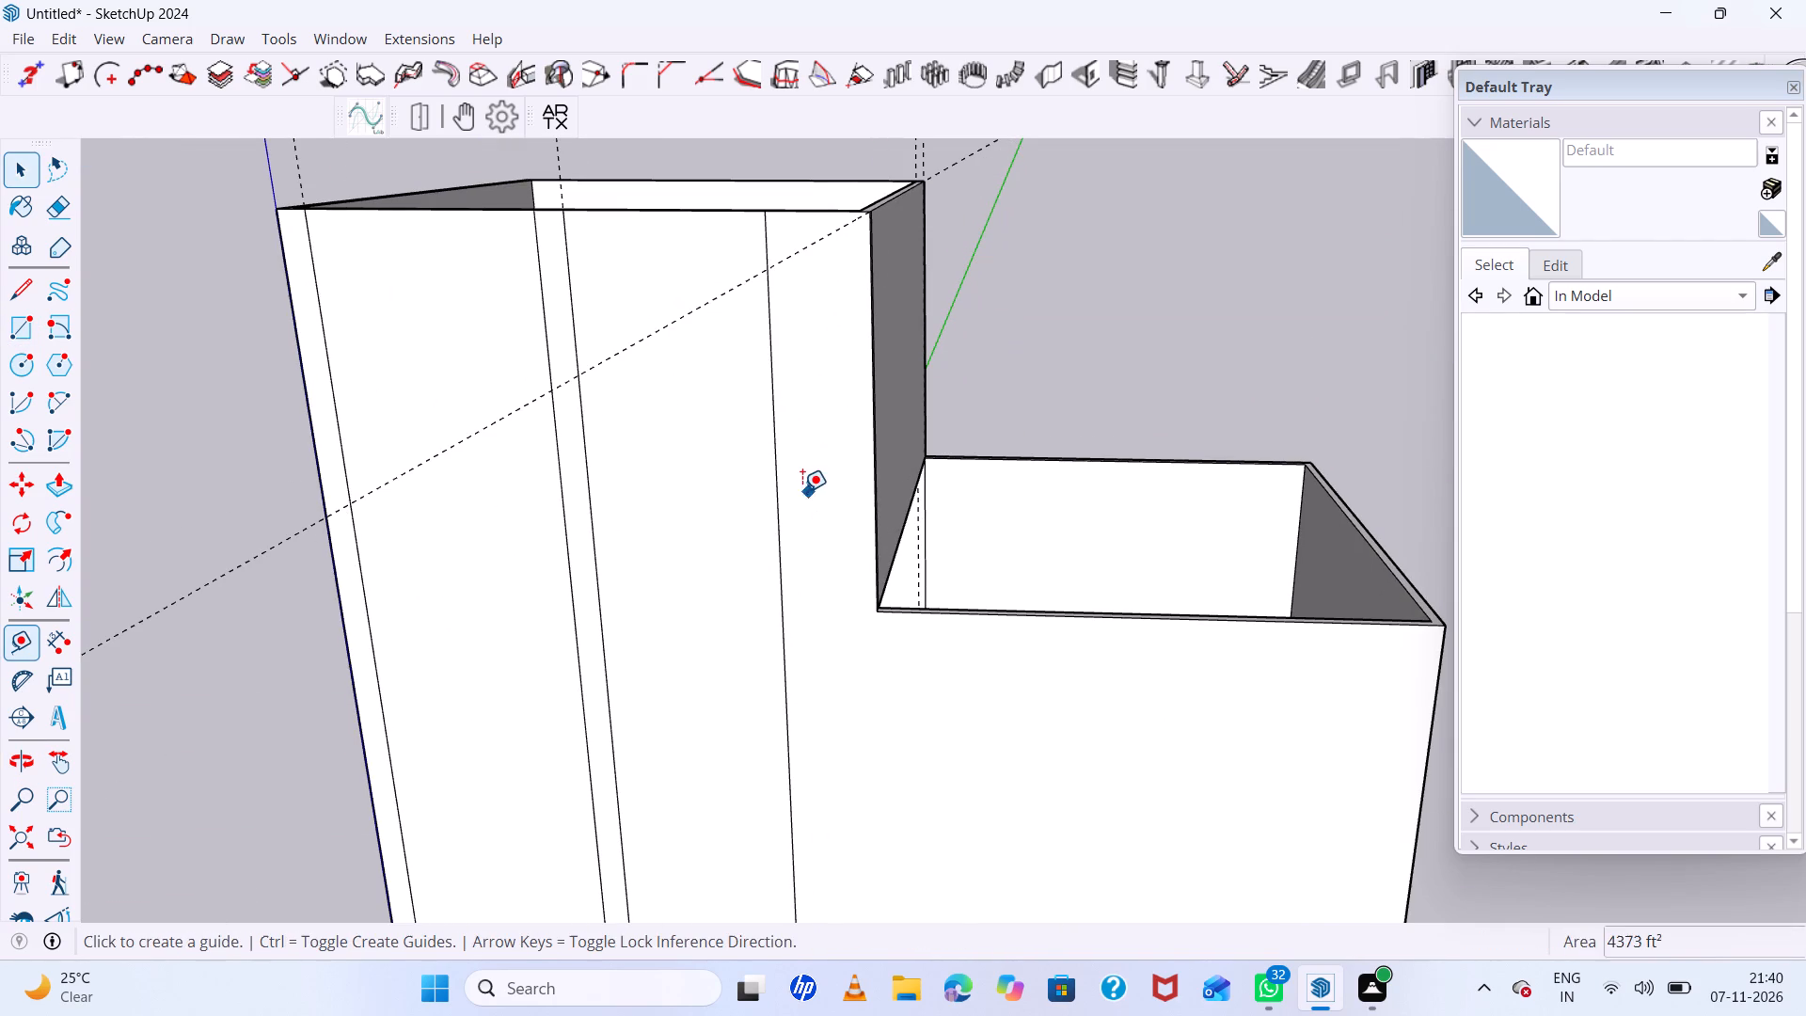
left_click(774, 490)
type("2'")
key("Return")
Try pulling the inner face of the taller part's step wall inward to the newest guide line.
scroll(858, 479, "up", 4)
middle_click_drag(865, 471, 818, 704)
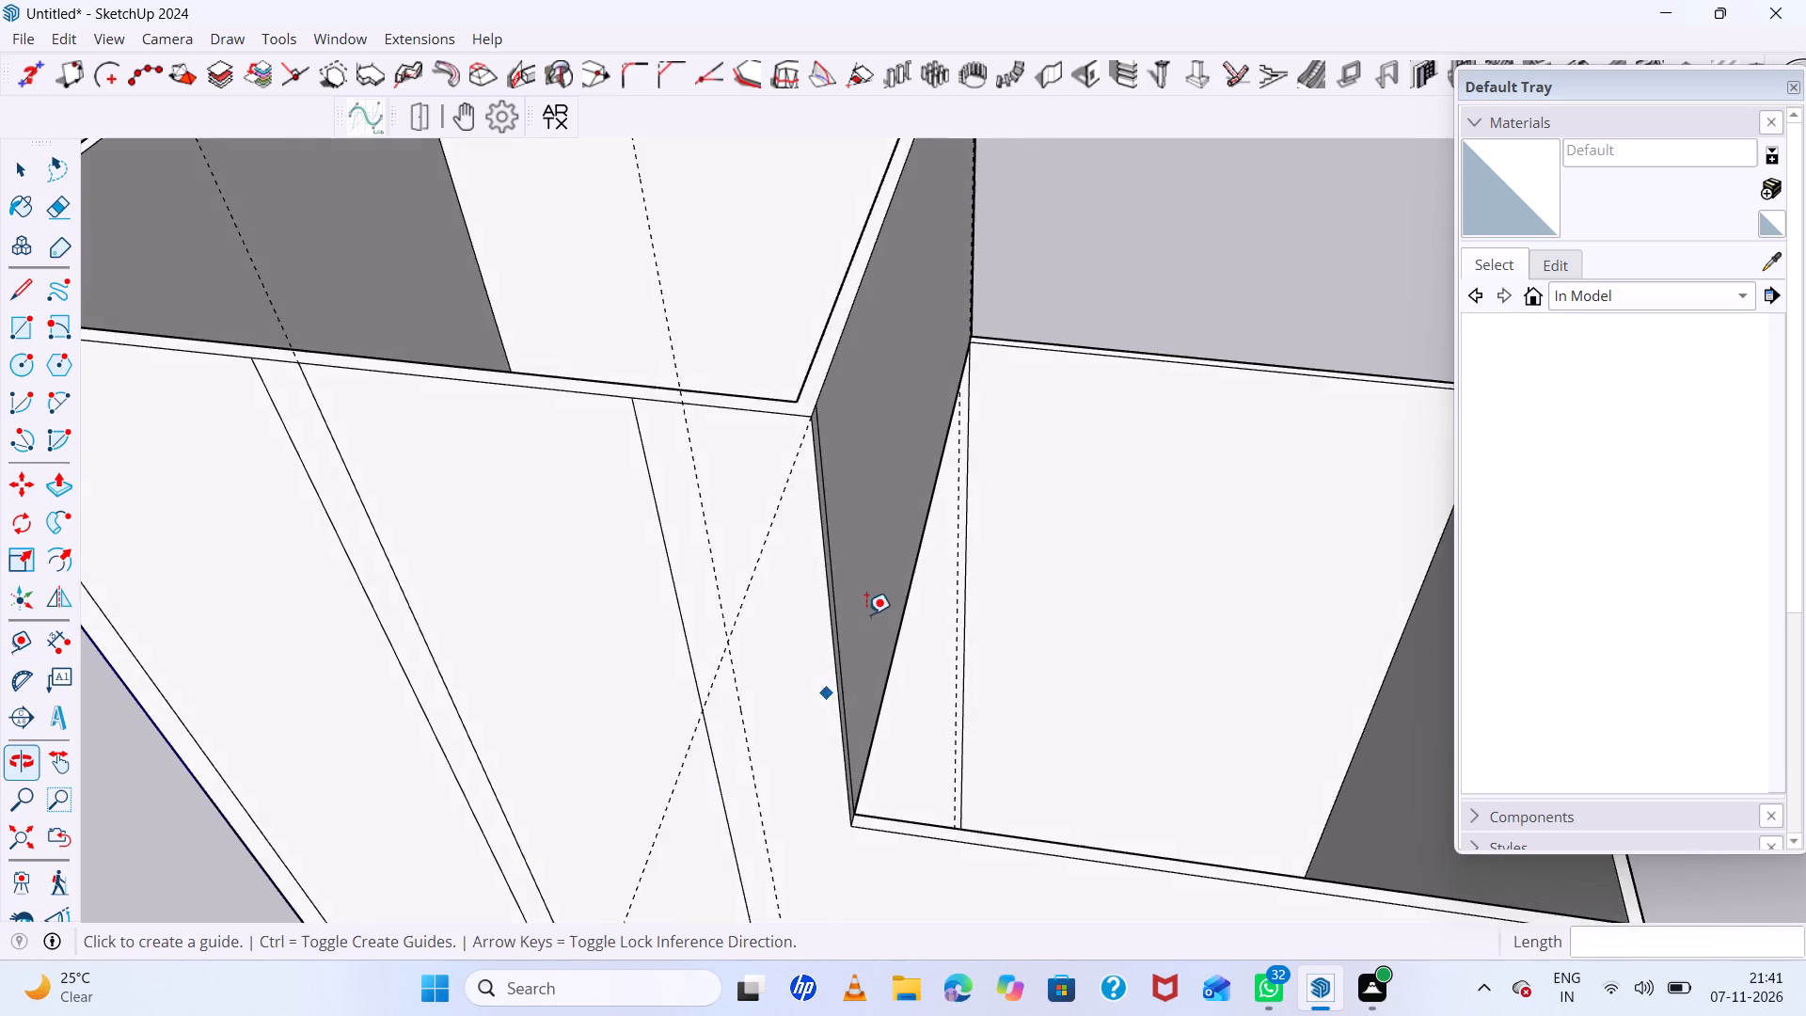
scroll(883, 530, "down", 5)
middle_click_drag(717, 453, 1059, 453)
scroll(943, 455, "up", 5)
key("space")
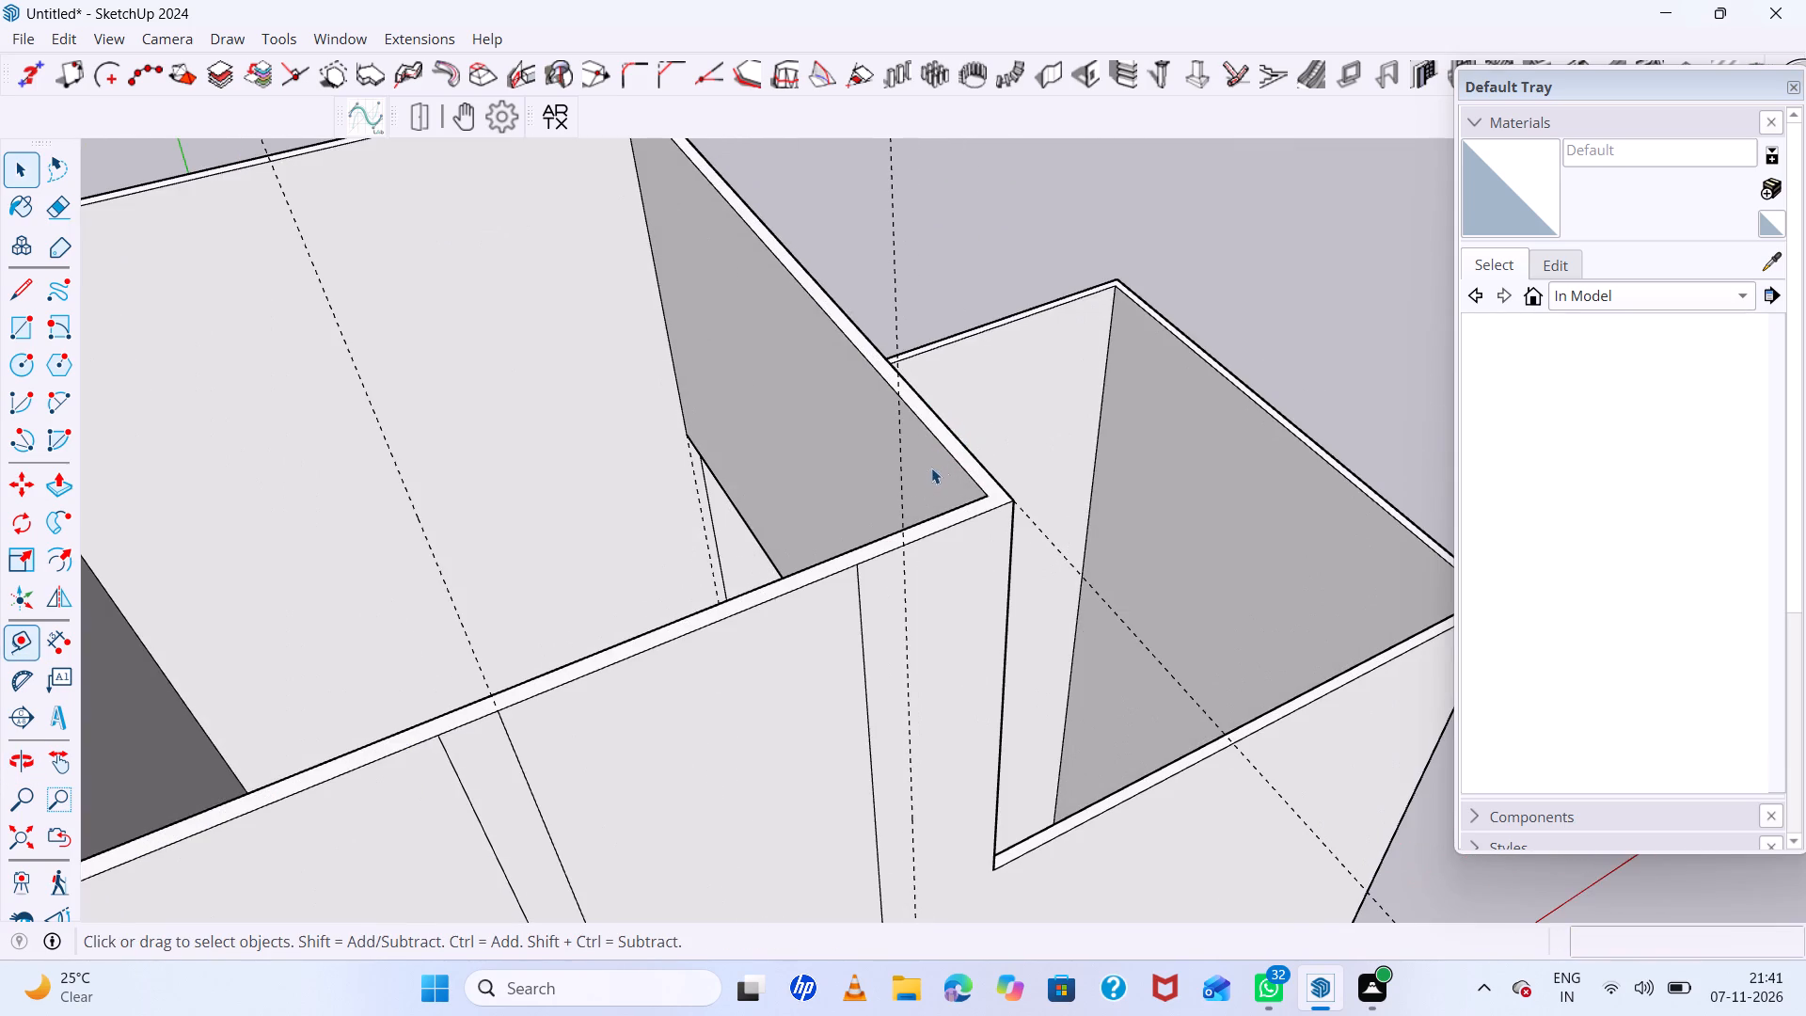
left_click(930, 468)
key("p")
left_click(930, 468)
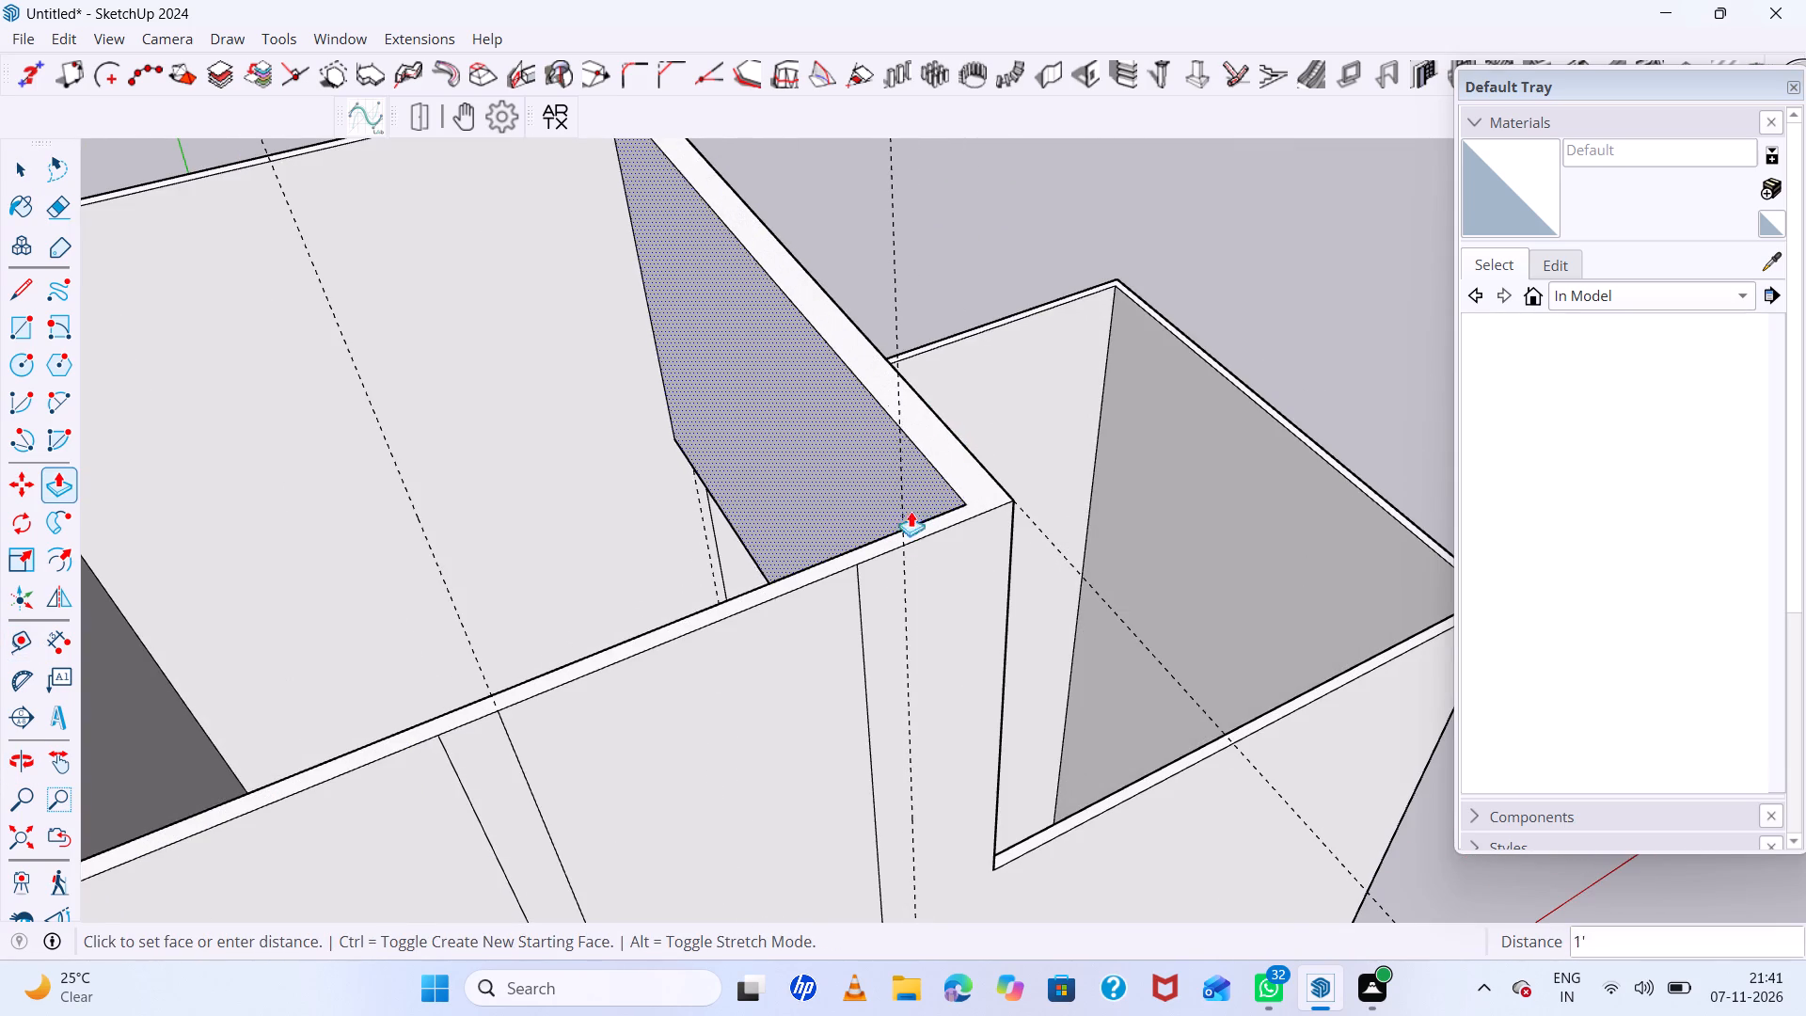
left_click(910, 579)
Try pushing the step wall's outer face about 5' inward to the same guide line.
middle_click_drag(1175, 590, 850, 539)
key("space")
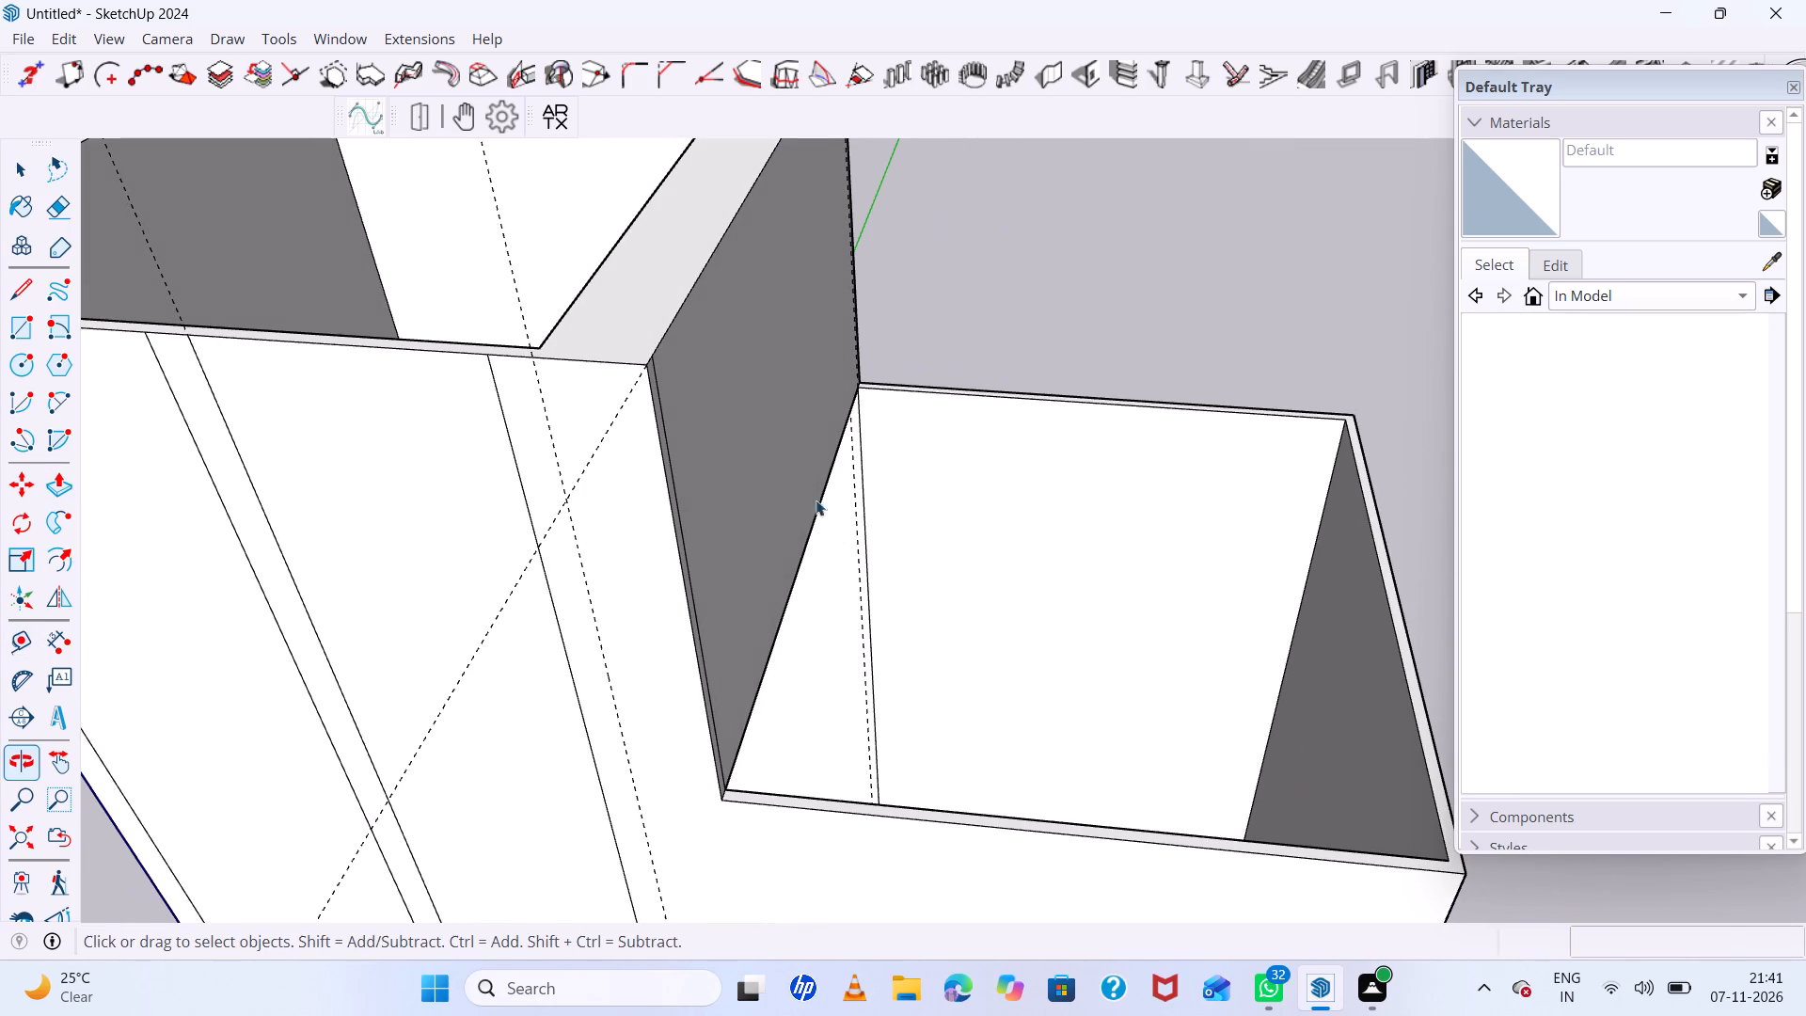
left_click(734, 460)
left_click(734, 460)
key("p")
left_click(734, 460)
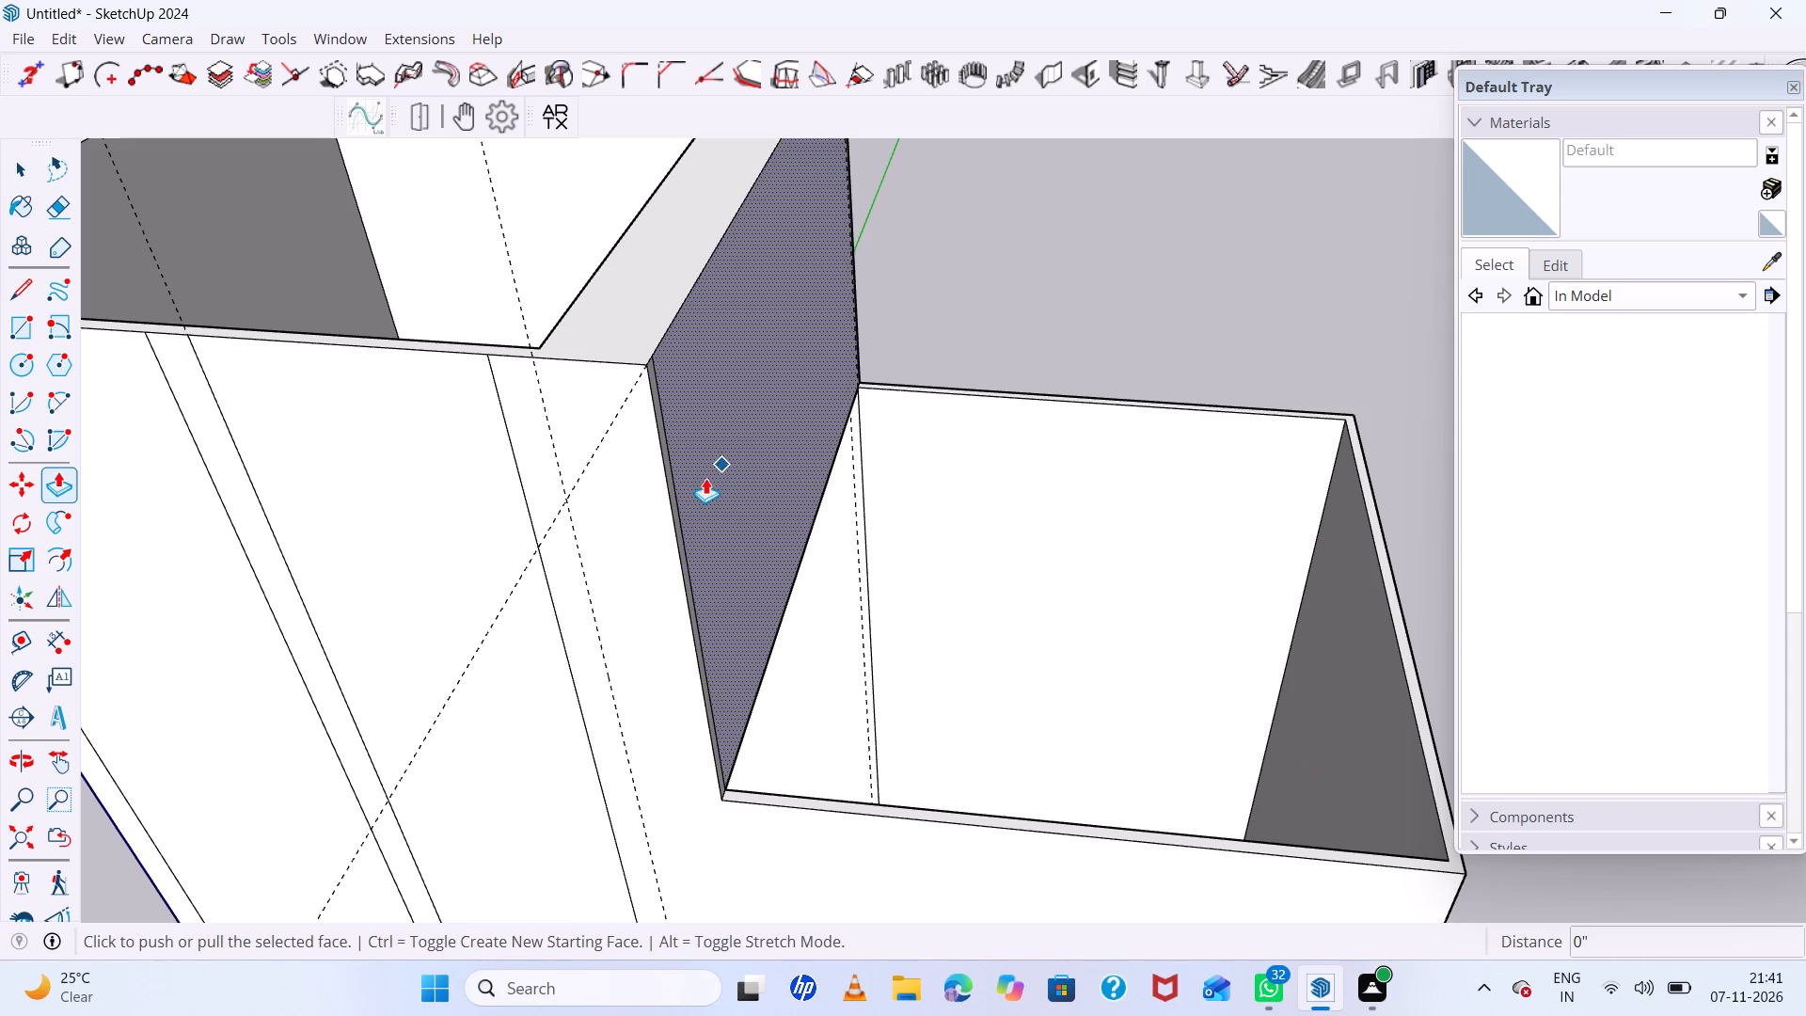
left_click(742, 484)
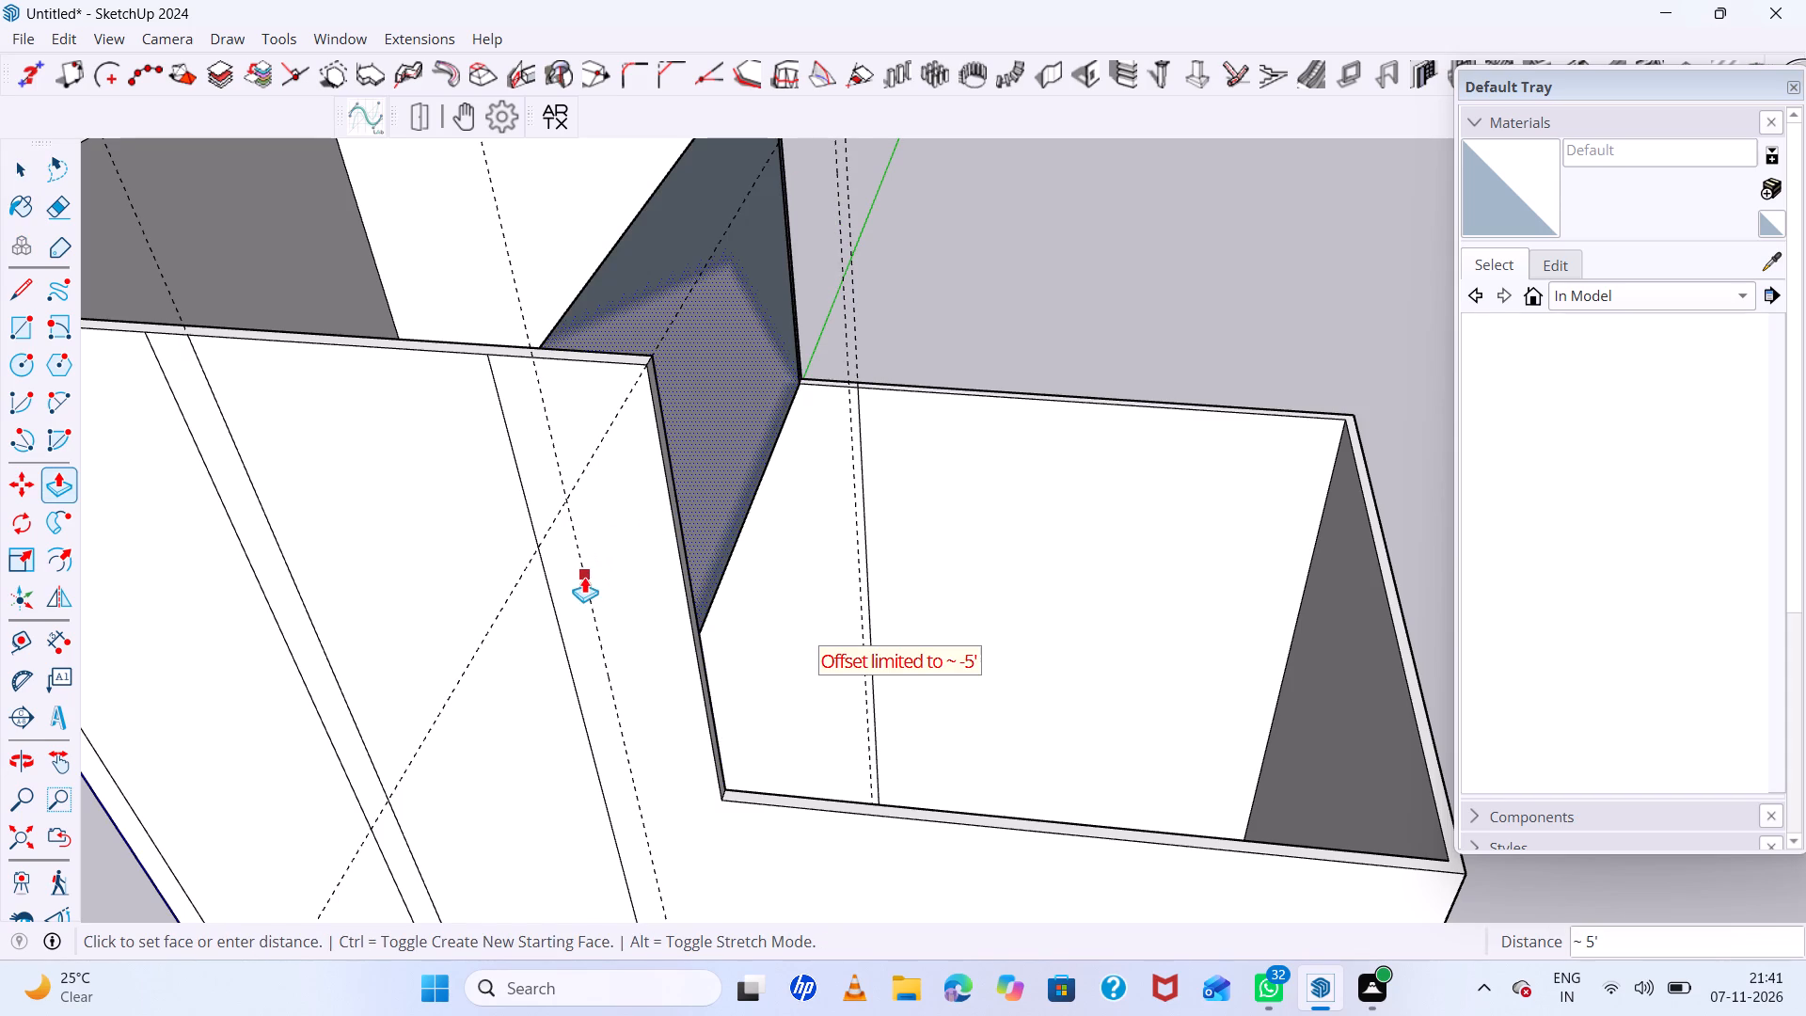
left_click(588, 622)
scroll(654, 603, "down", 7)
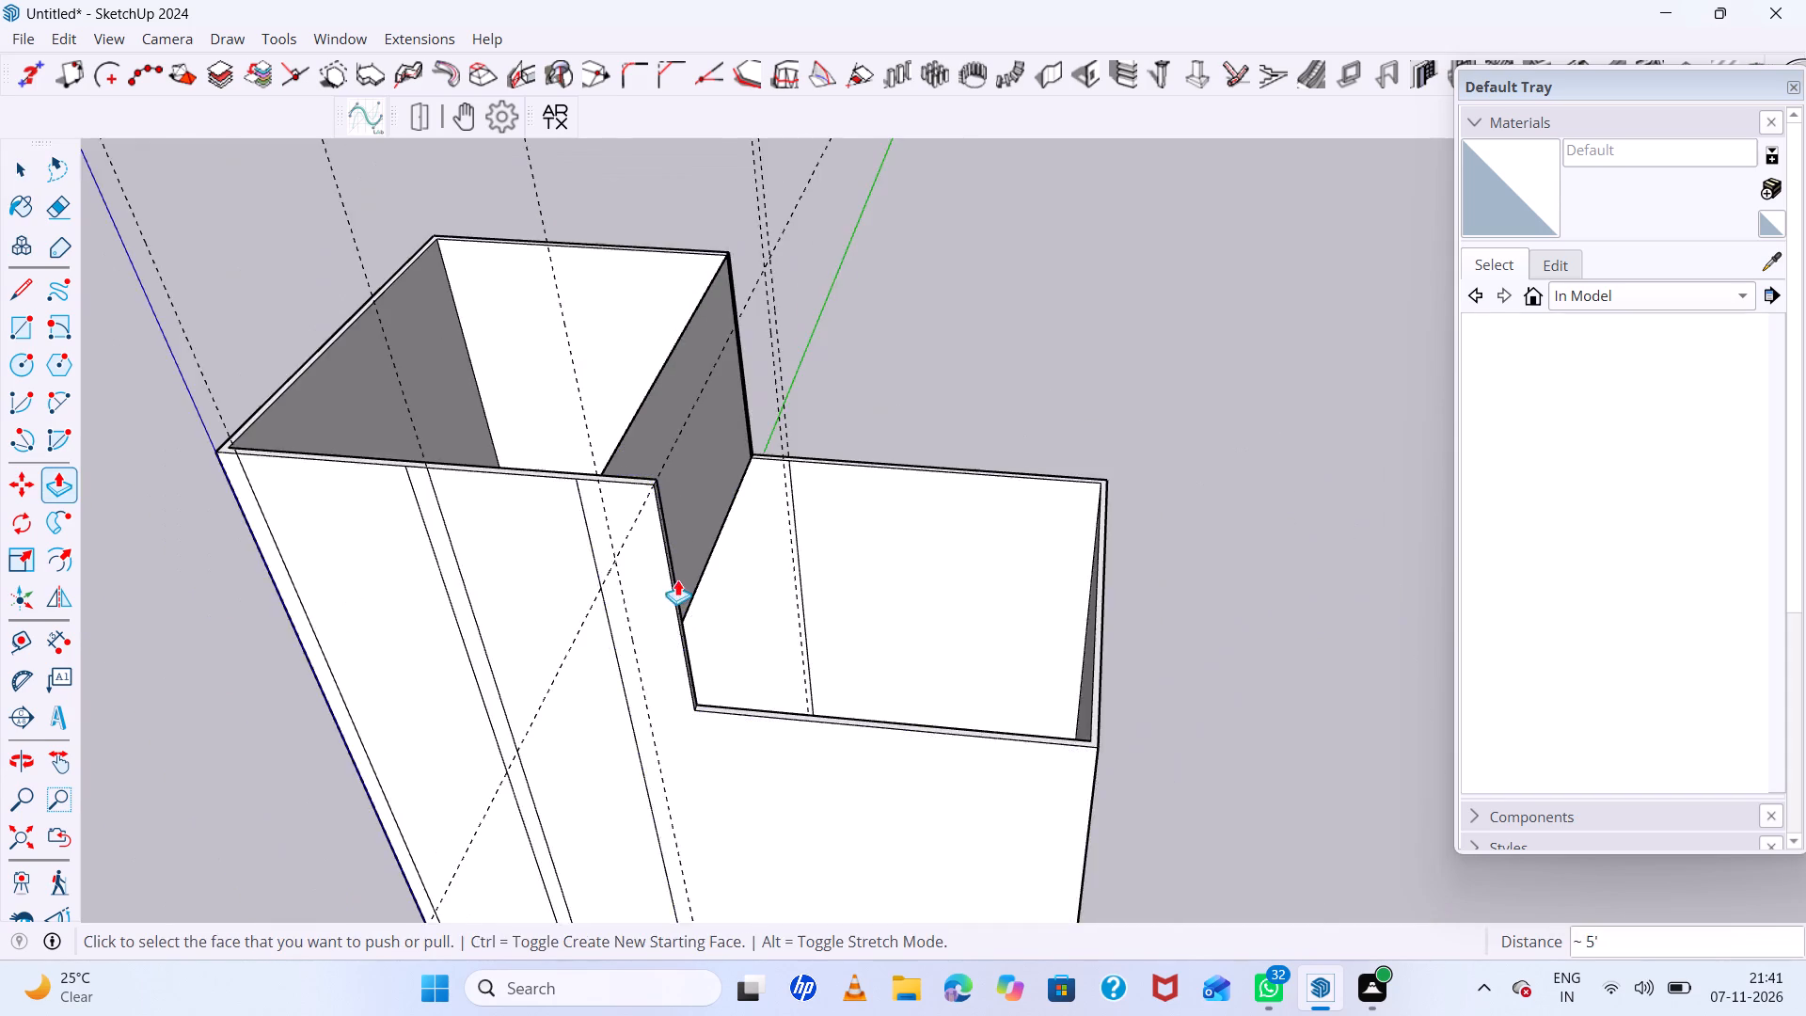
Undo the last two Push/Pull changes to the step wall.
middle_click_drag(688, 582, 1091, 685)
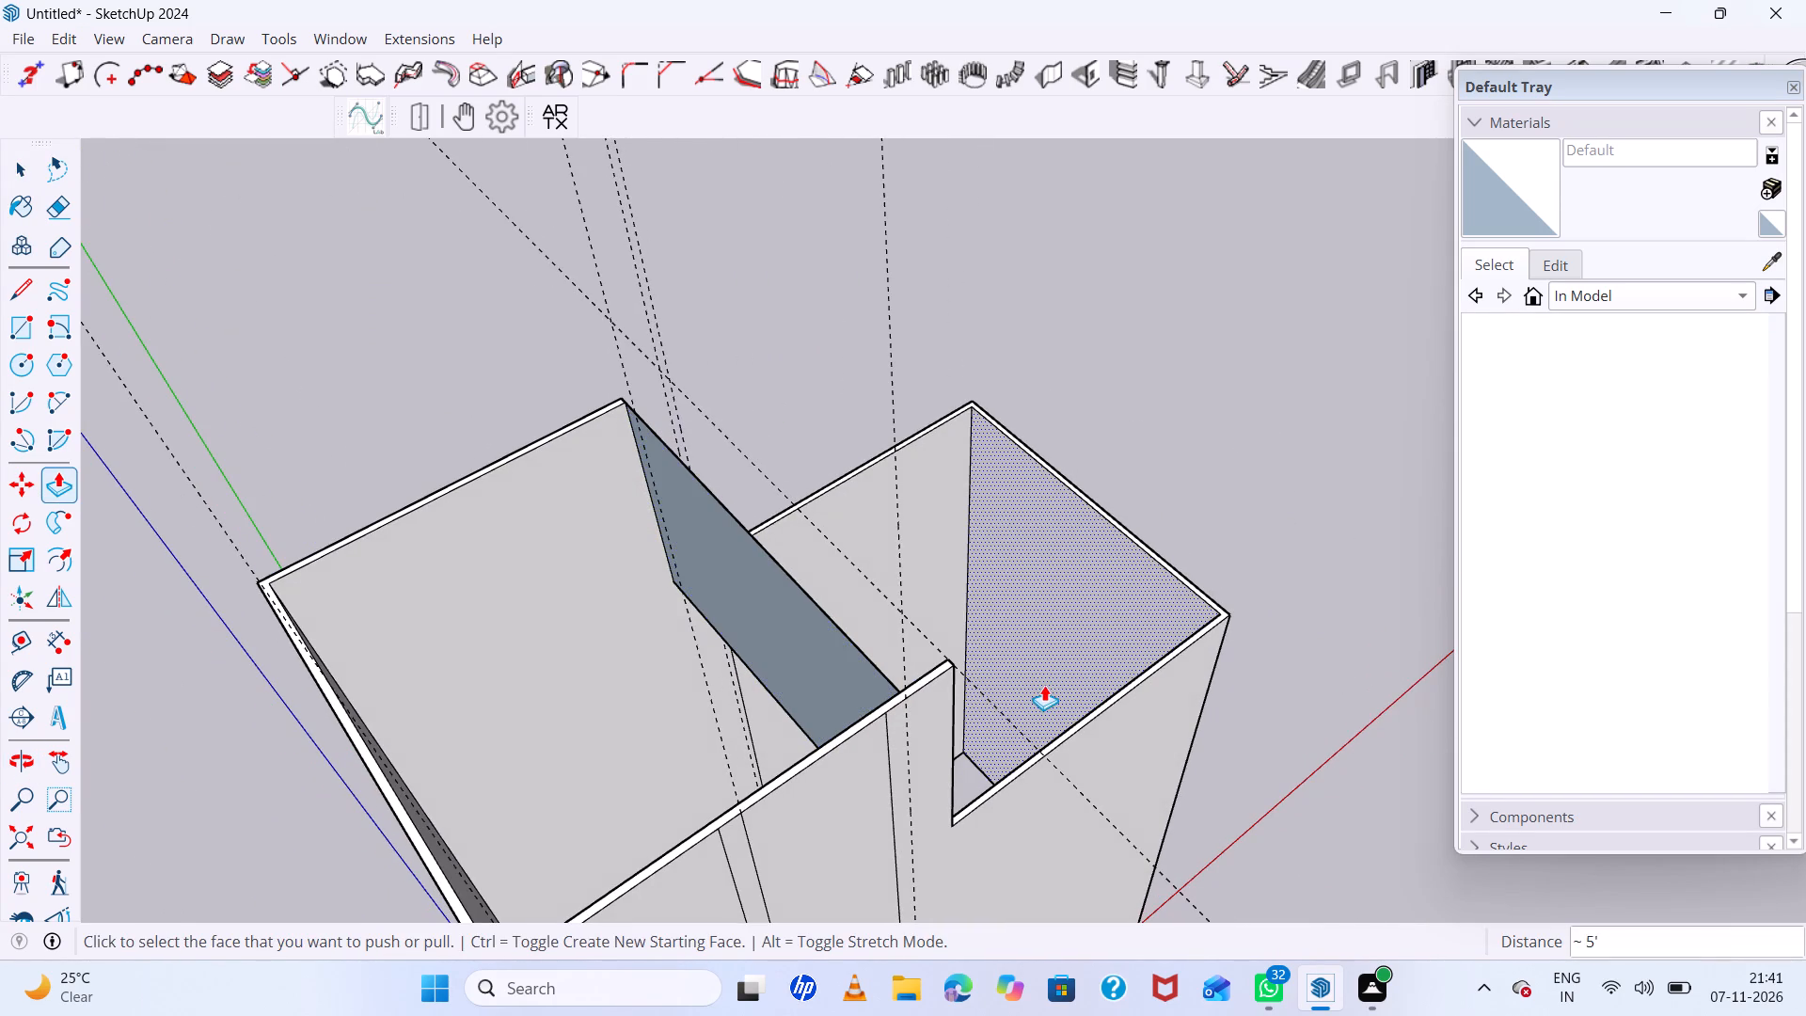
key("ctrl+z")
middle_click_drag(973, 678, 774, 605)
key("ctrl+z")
Pull the step wall's inner face inward to line up with the second rectangle's nearest edge.
scroll(755, 572, "up", 6)
left_click(770, 545)
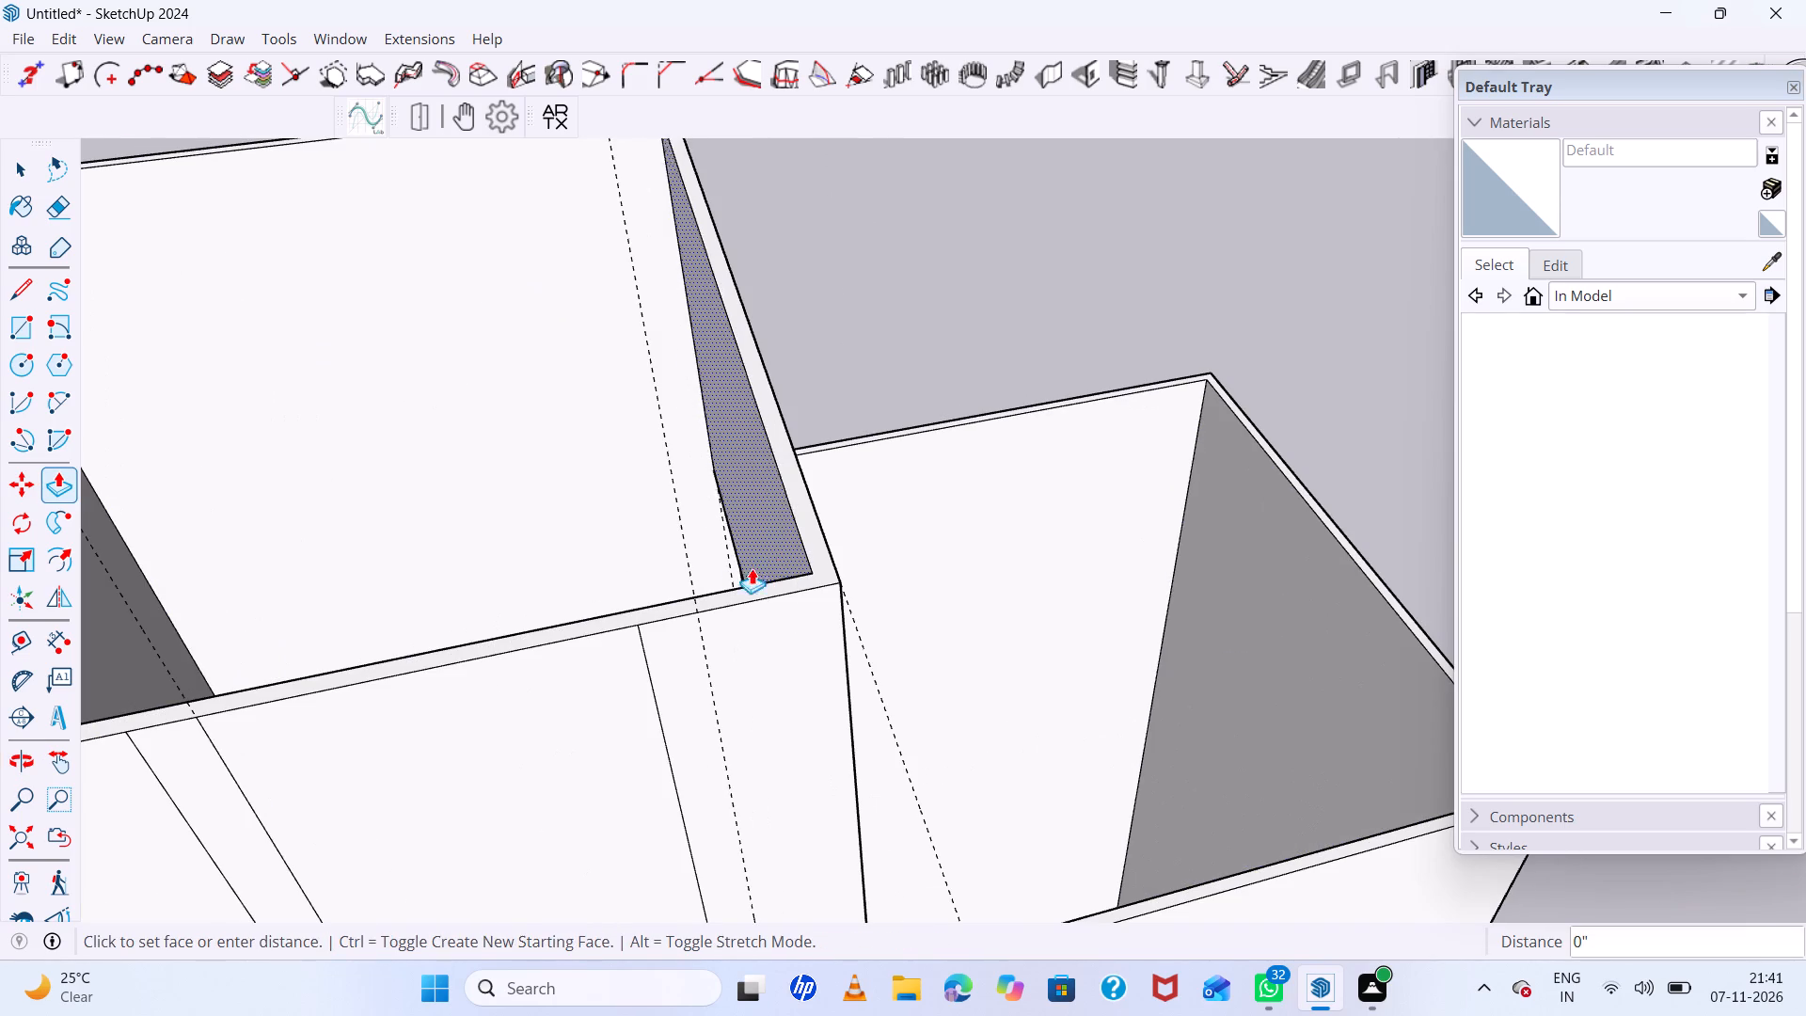
left_click(648, 679)
key("space")
Push the step wall's outer face about 5' inward to the guide line, making the wall 2' thick.
middle_click_drag(896, 612, 674, 550)
left_click(675, 529)
key("p")
left_click(675, 529)
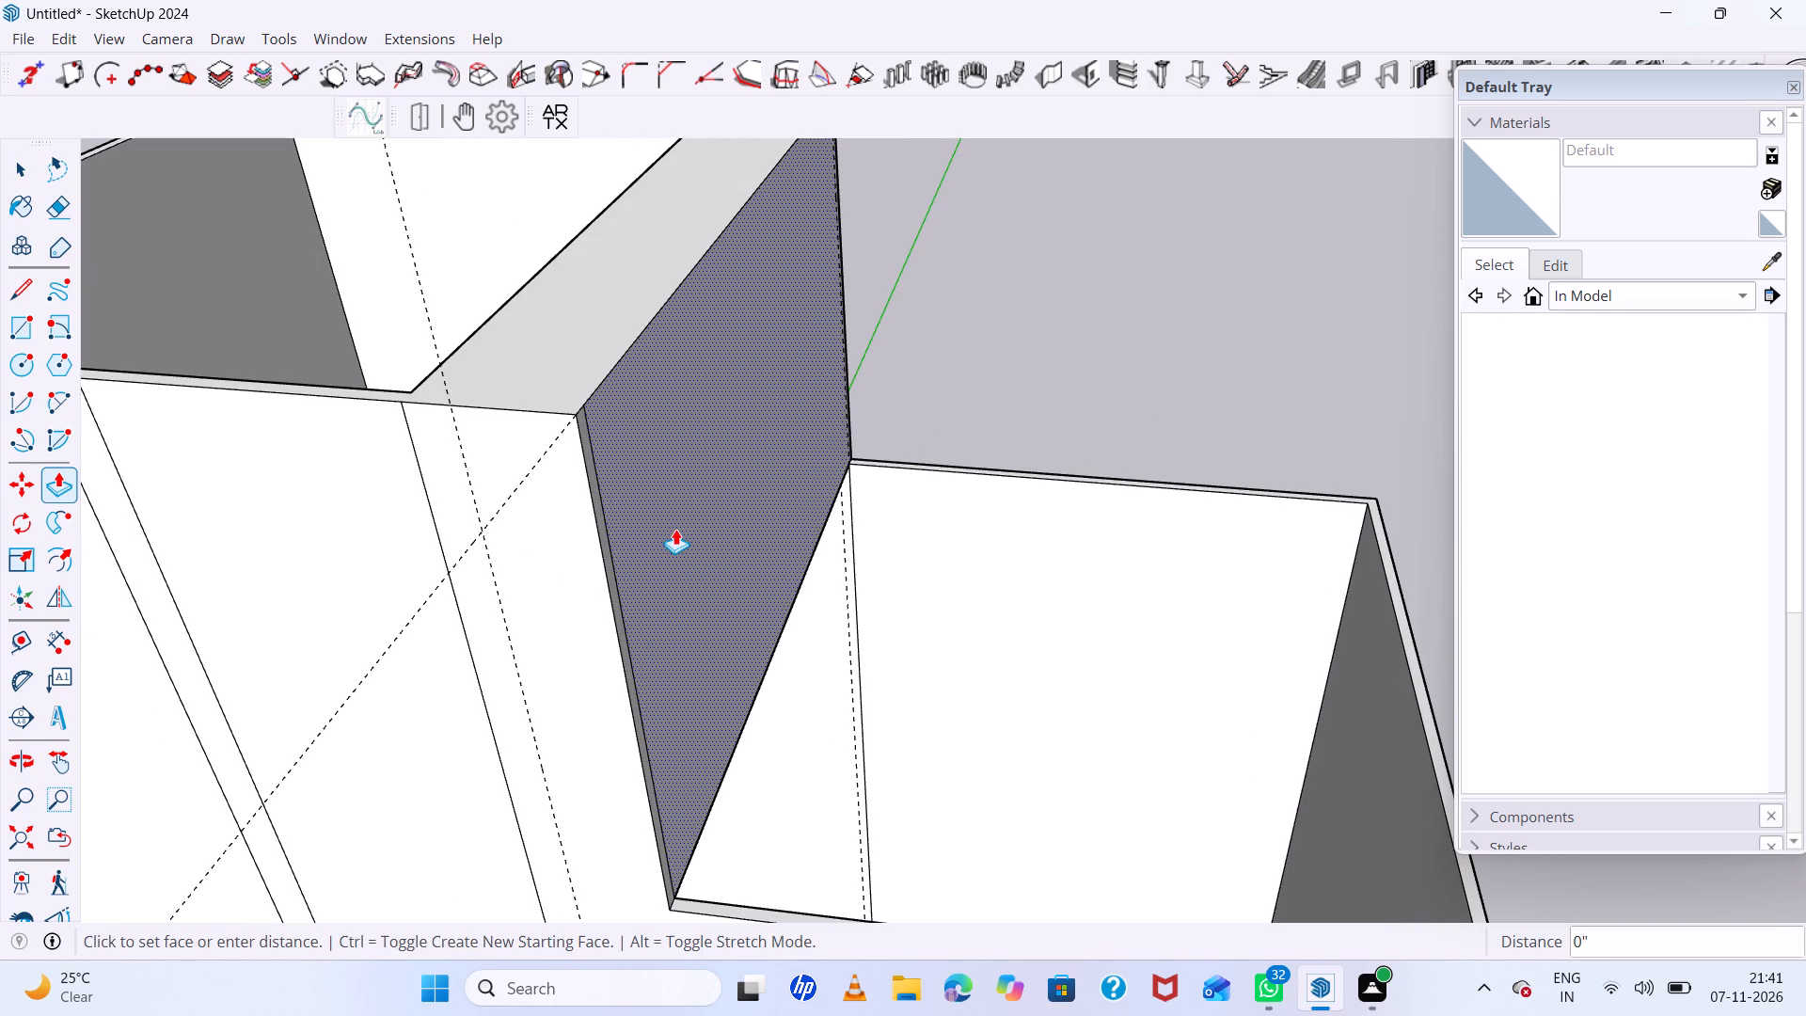
left_click(515, 666)
scroll(538, 644, "down", 7)
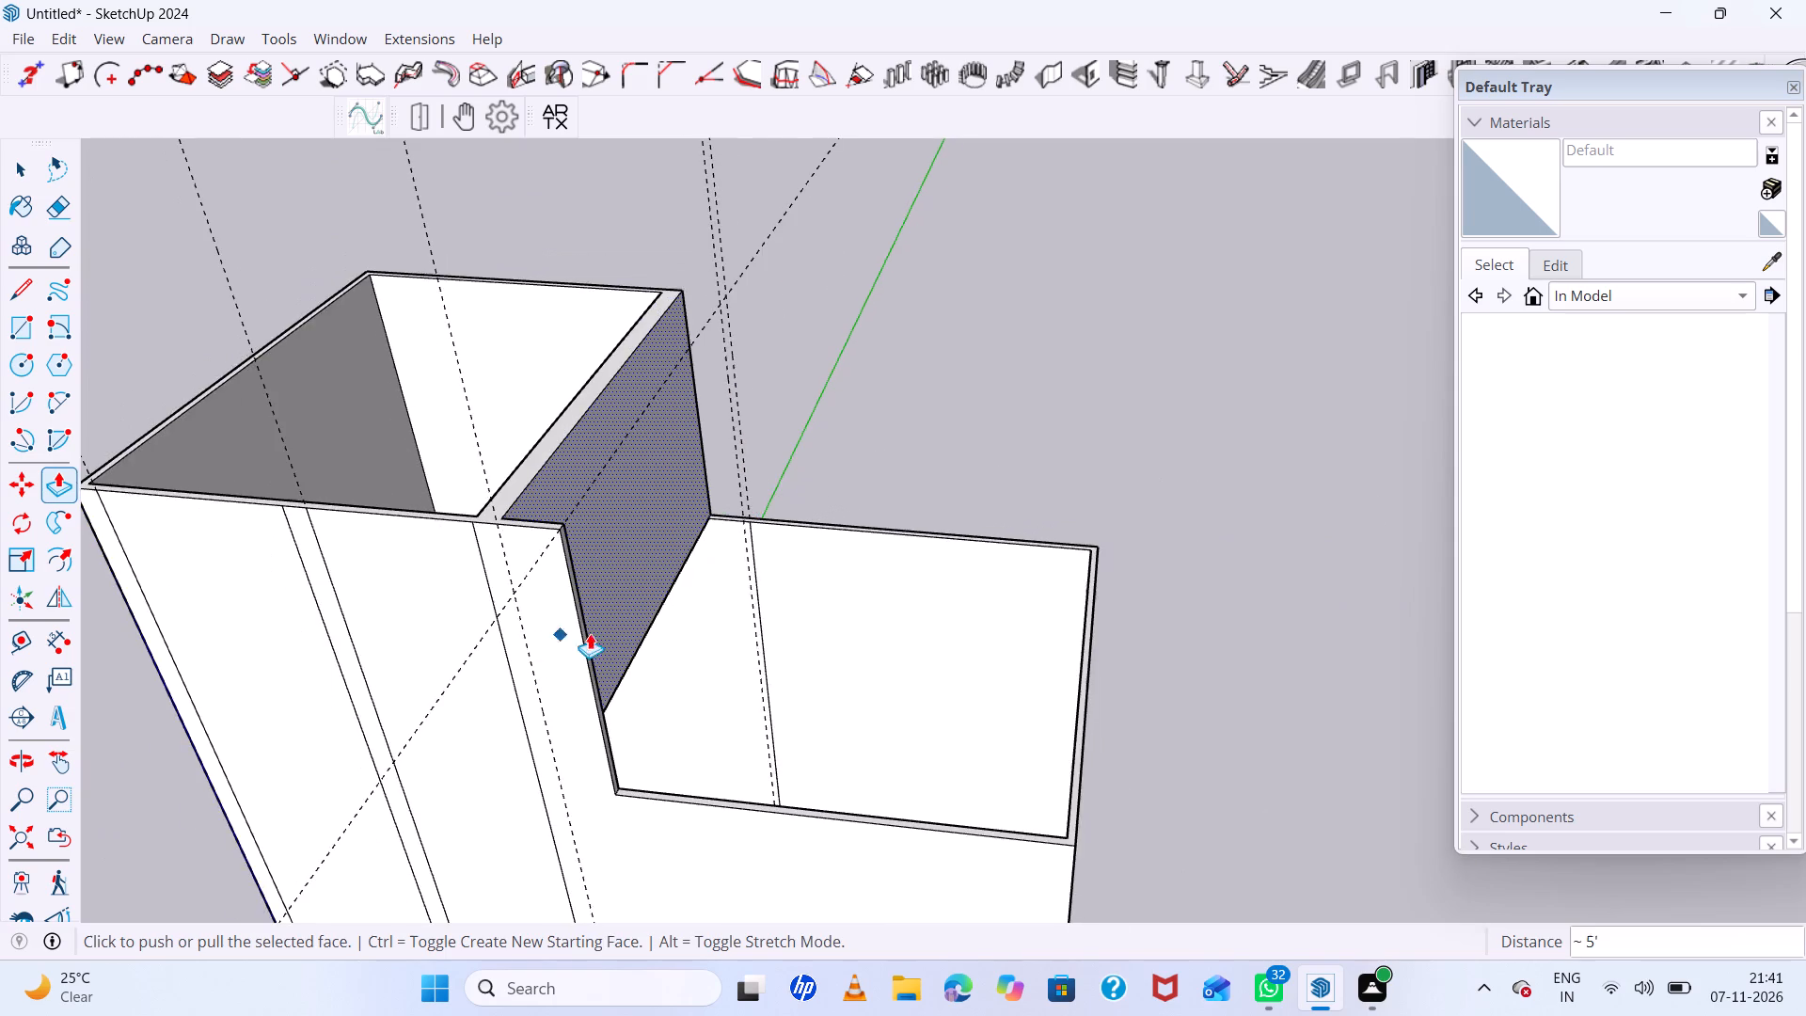
Push the front wall's leftover vertical end strip above the lower rim back about 5', flush with the step wall's outer face.
middle_click_drag(702, 644, 275, 647)
scroll(732, 359, "up", 6)
middle_click_drag(673, 372, 259, 419)
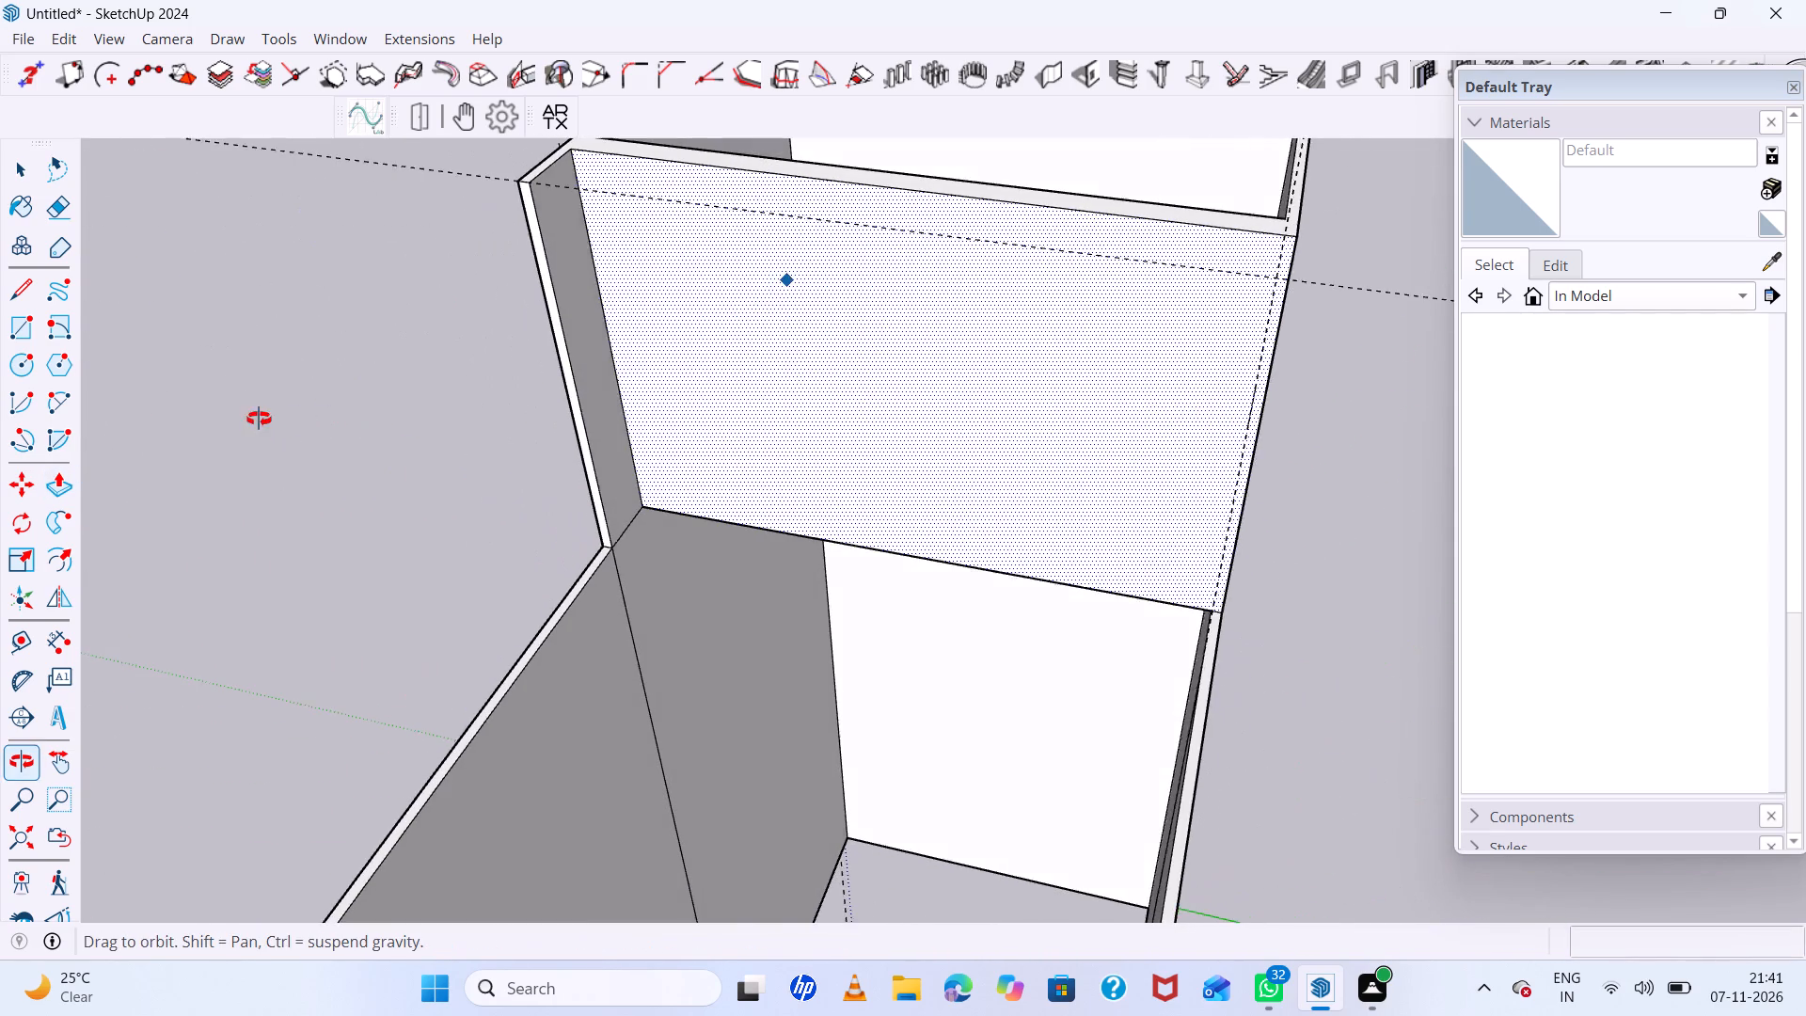
middle_click_drag(259, 419, 257, 417)
scroll(590, 447, "up", 6)
middle_click_drag(593, 467, 795, 400)
key("space")
scroll(645, 529, "up", 3)
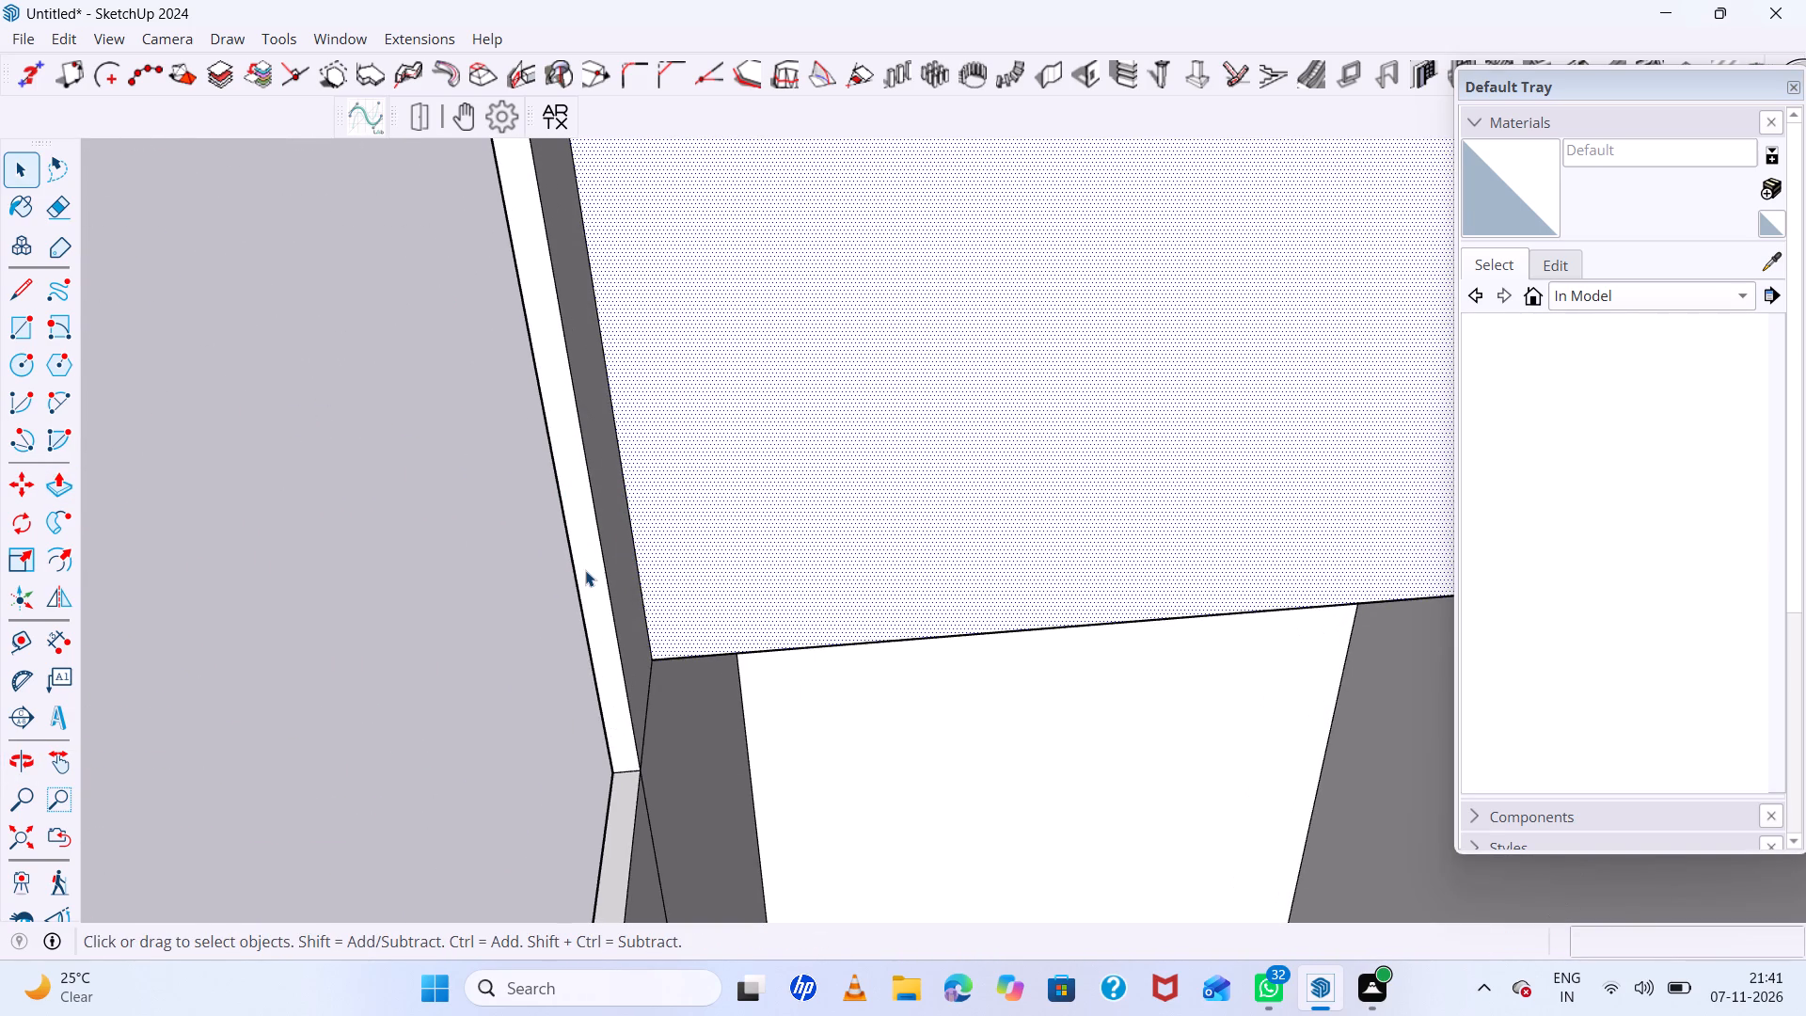
left_click(591, 565)
key("p")
left_click(593, 563)
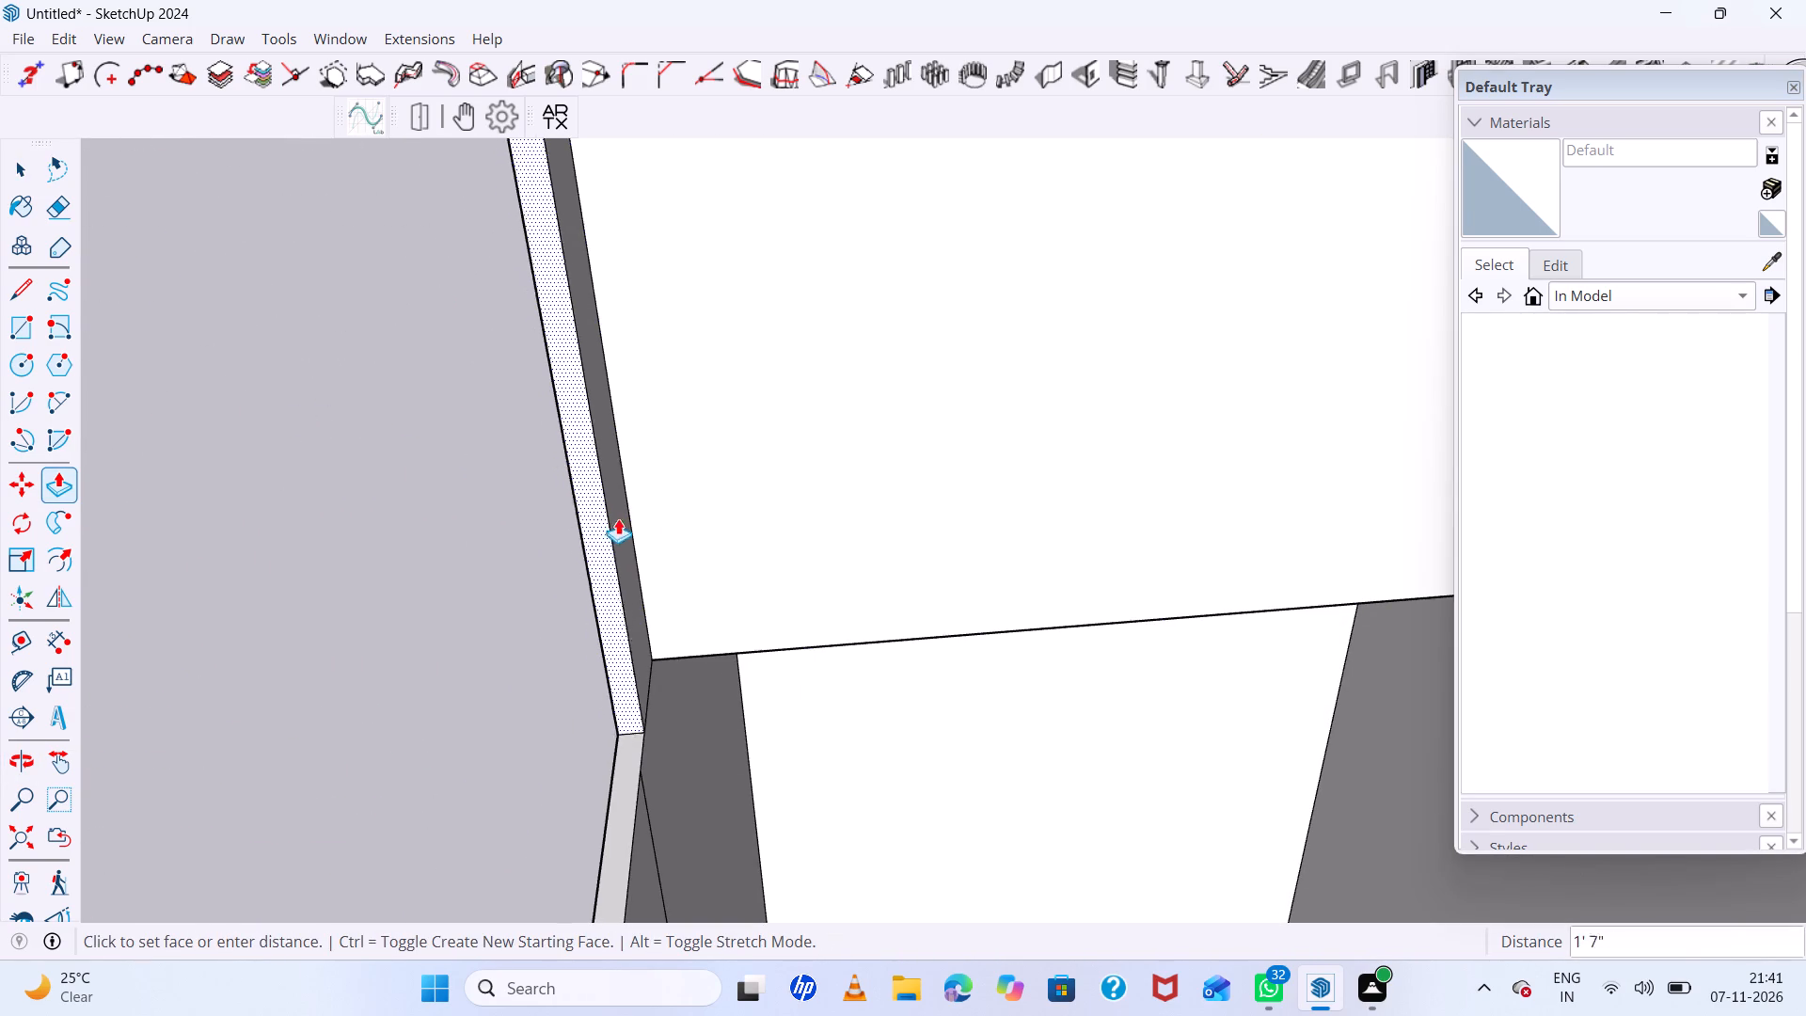
left_click(753, 660)
scroll(668, 507, "down", 16)
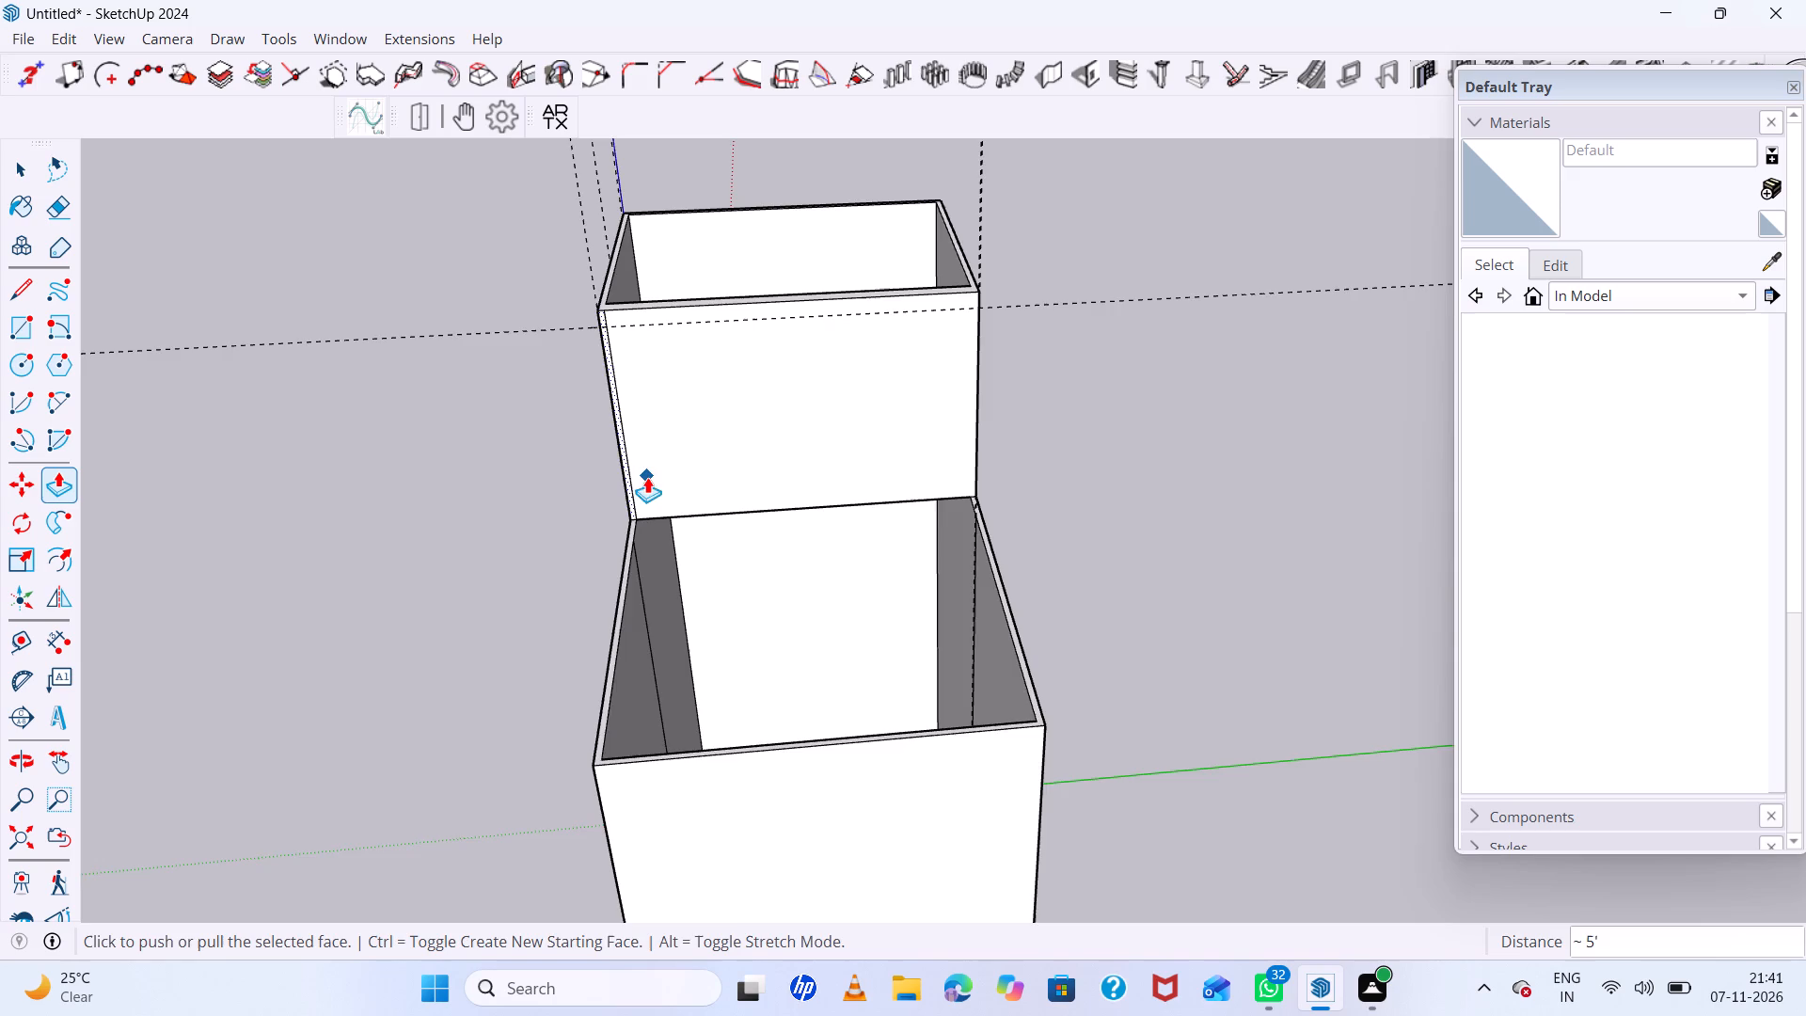
scroll(667, 478, "down", 4)
middle_click_drag(795, 530, 1523, 551)
scroll(801, 474, "up", 4)
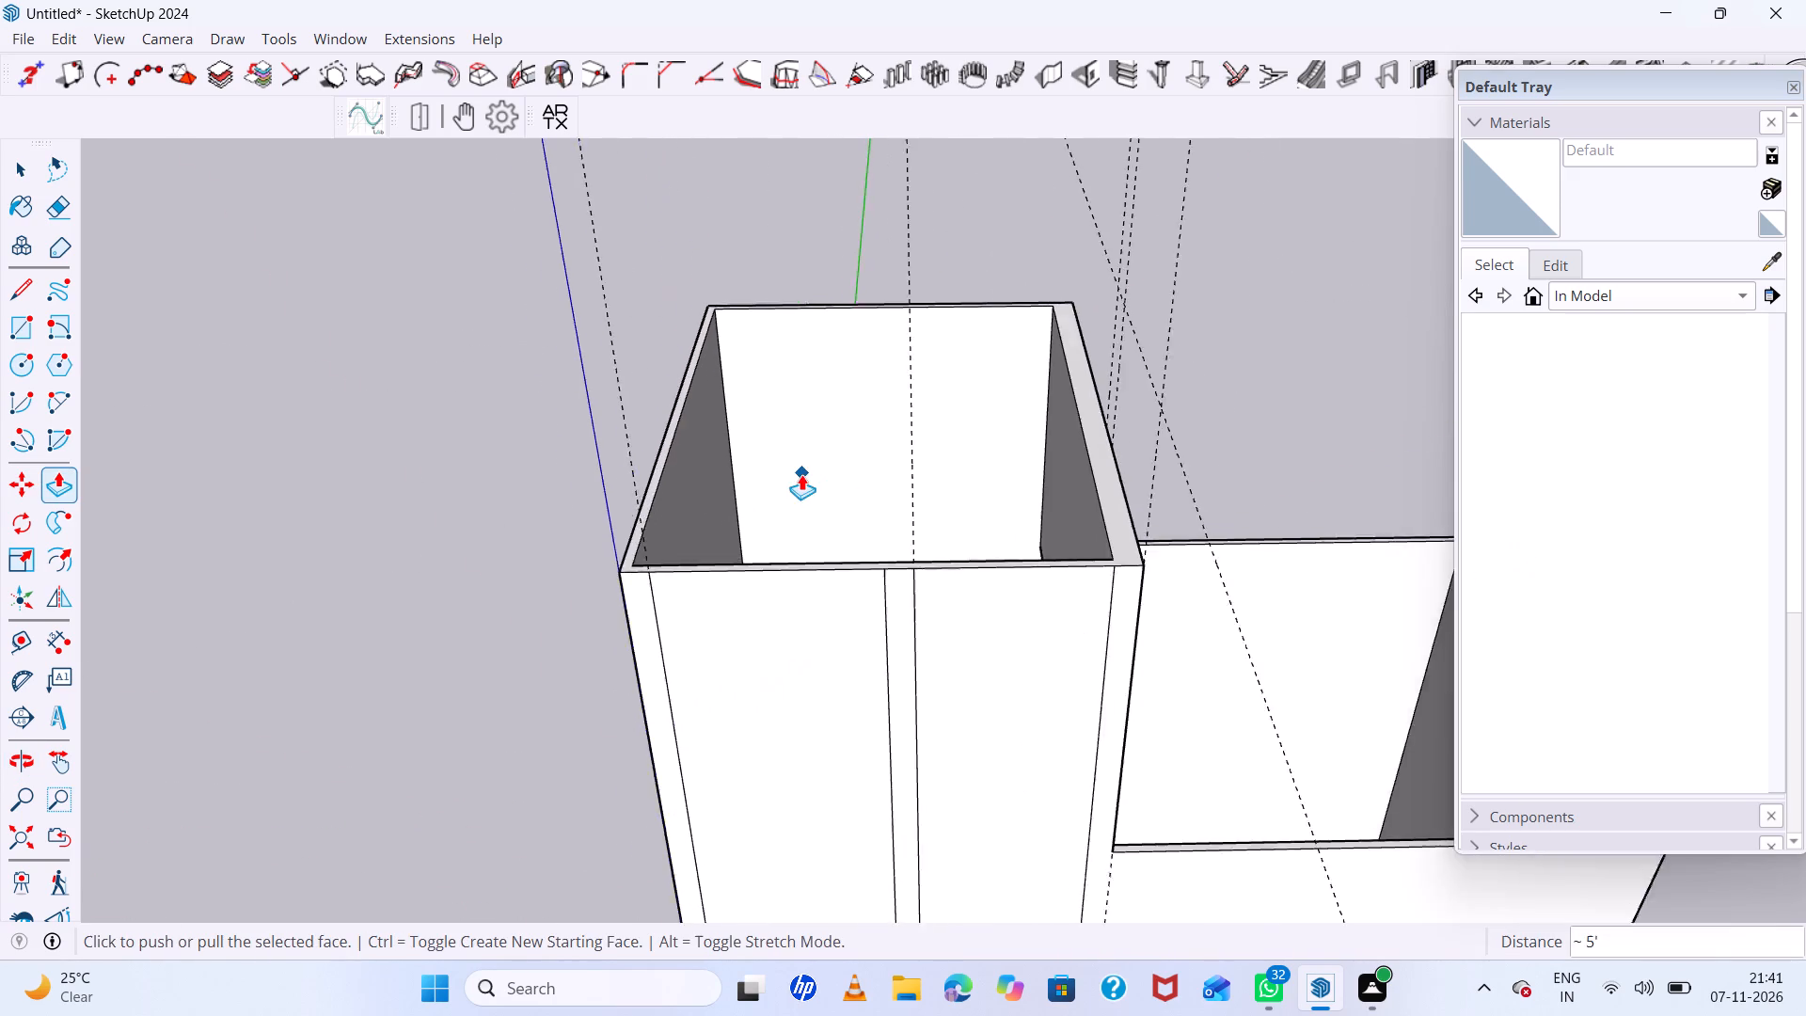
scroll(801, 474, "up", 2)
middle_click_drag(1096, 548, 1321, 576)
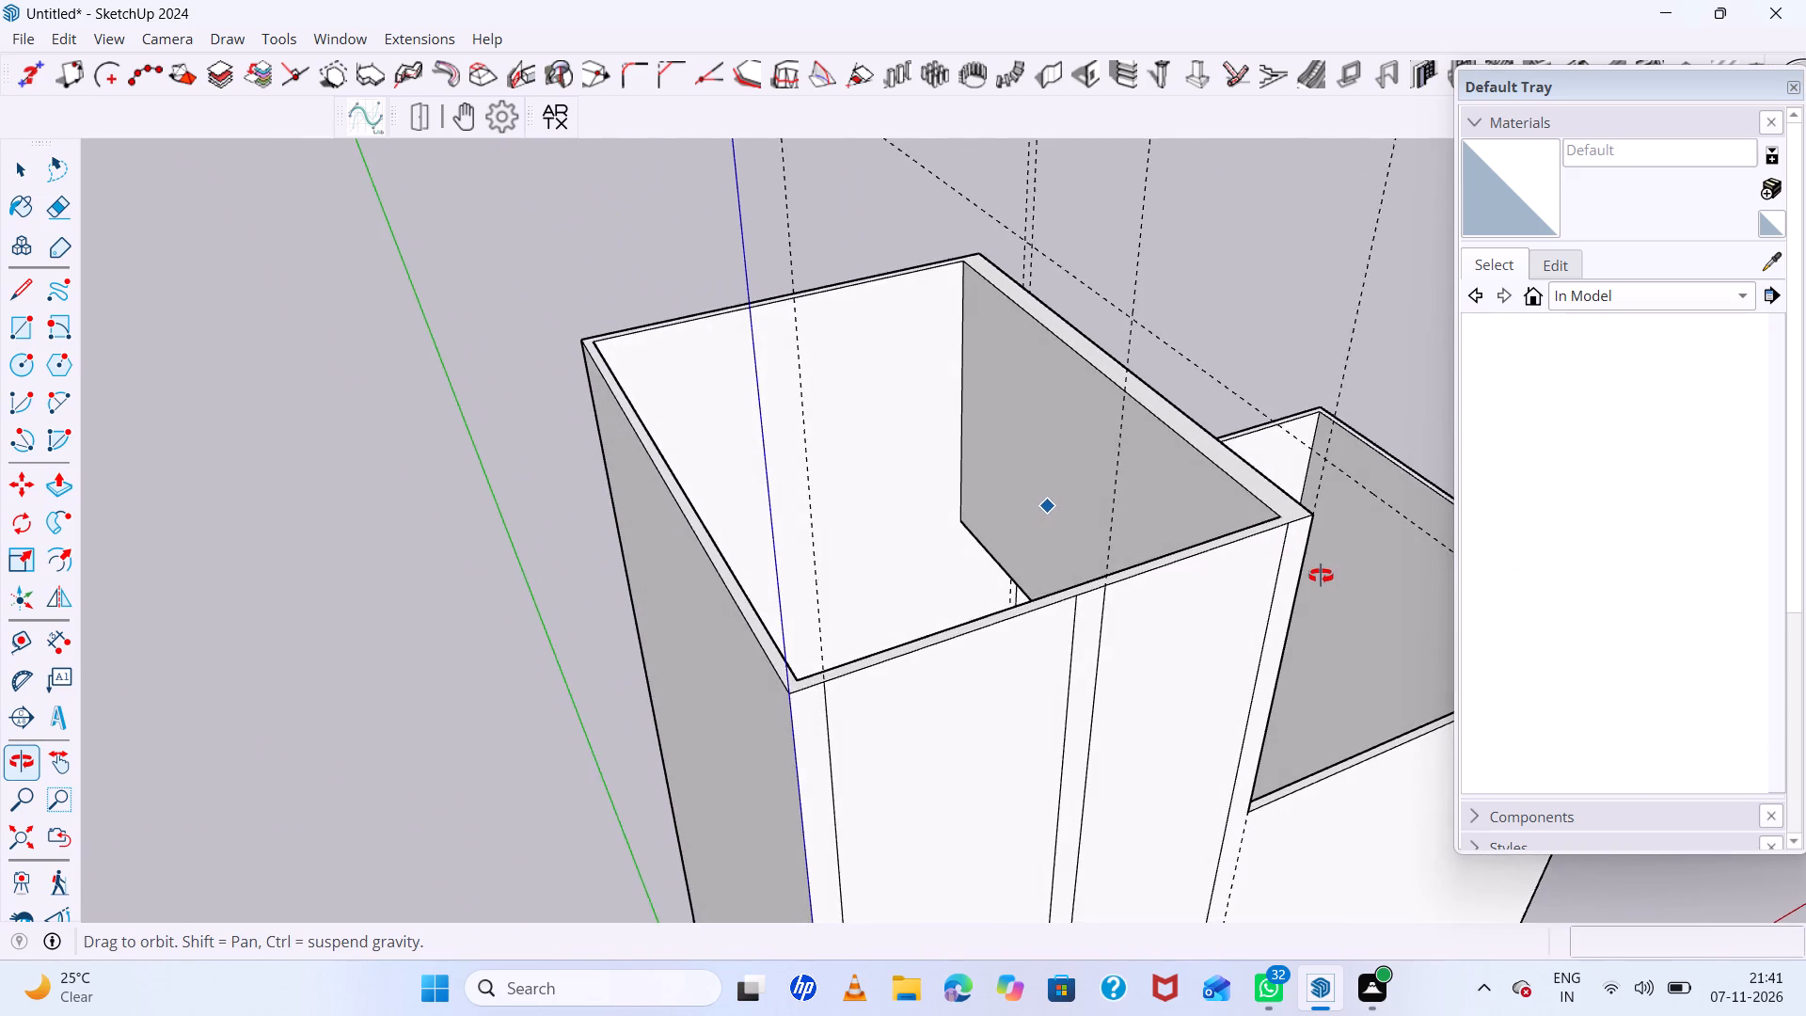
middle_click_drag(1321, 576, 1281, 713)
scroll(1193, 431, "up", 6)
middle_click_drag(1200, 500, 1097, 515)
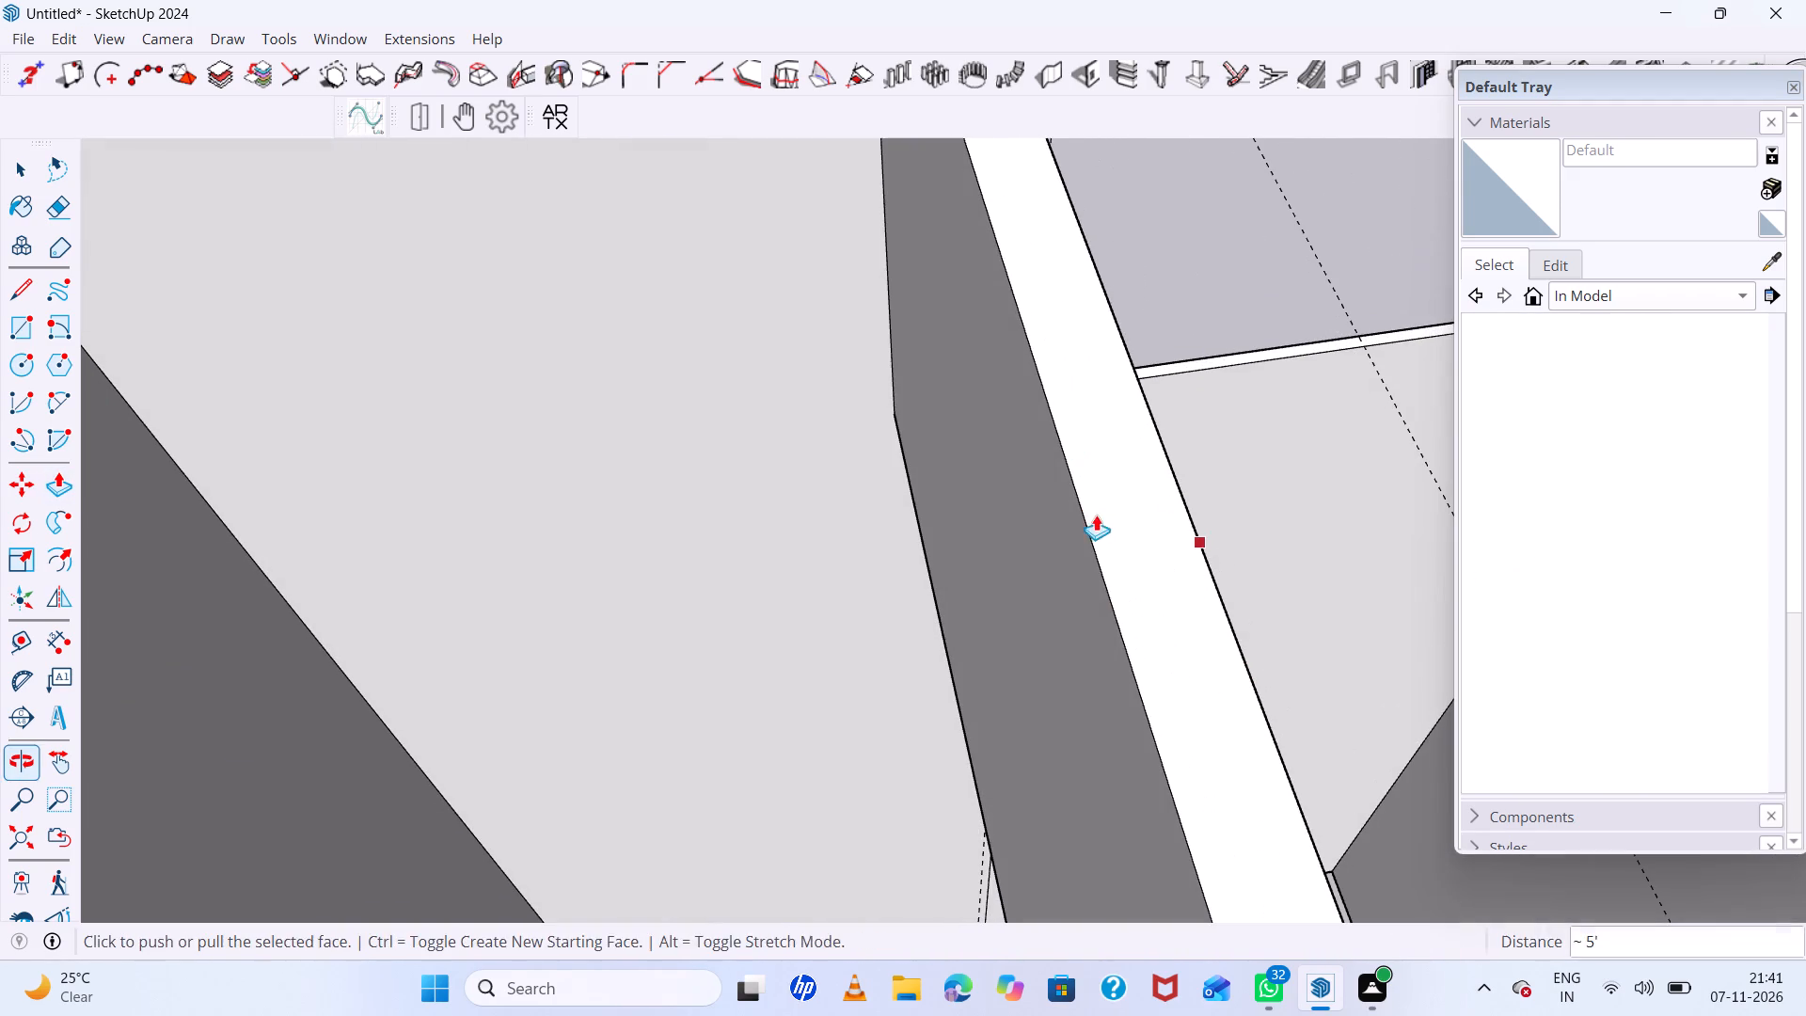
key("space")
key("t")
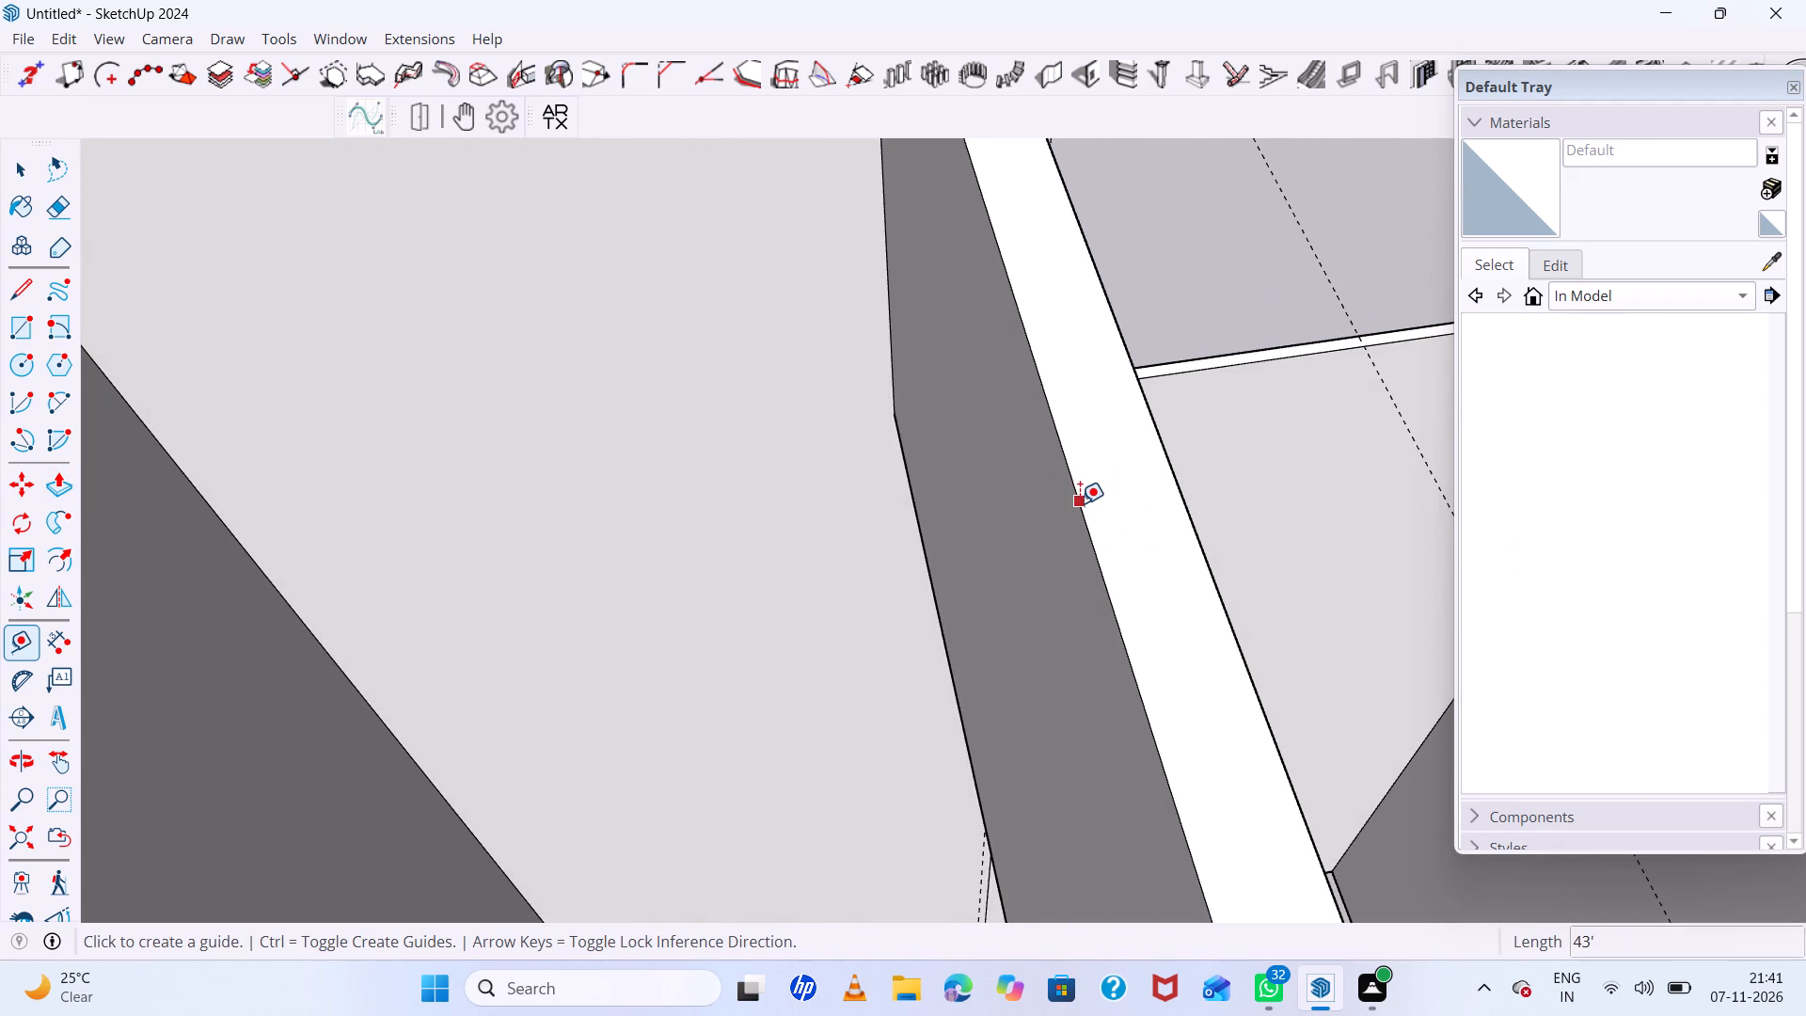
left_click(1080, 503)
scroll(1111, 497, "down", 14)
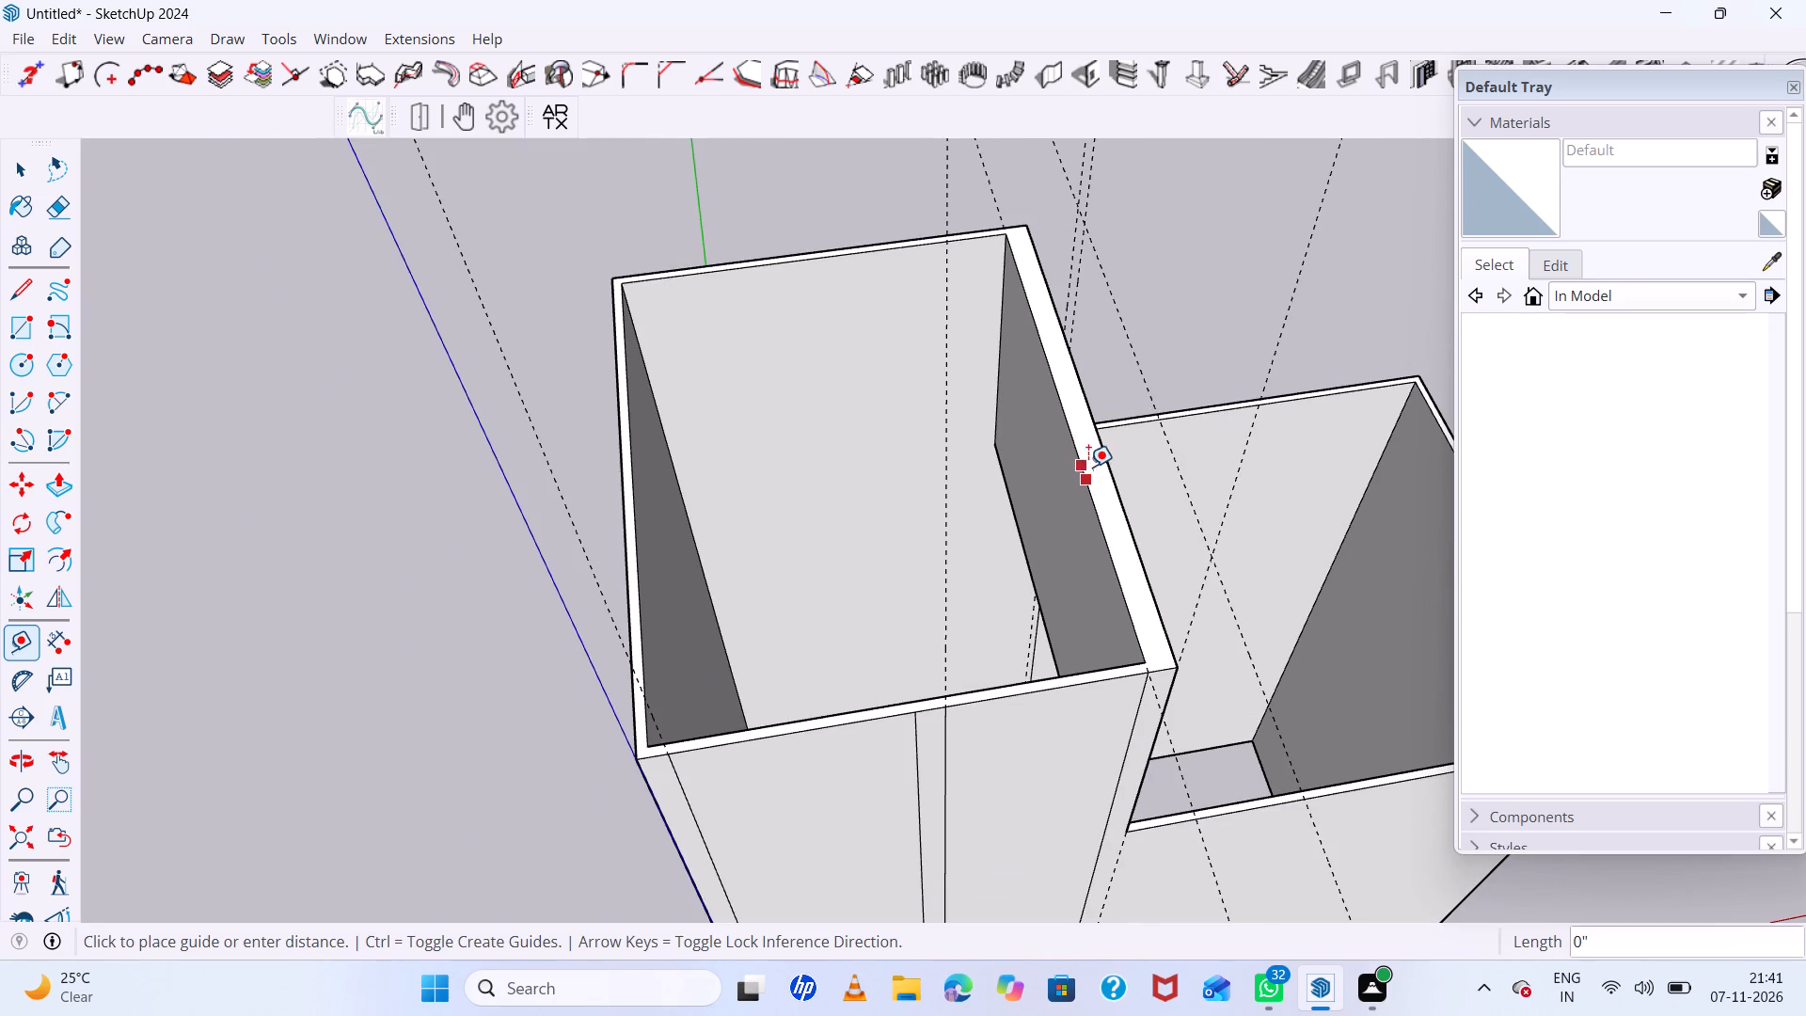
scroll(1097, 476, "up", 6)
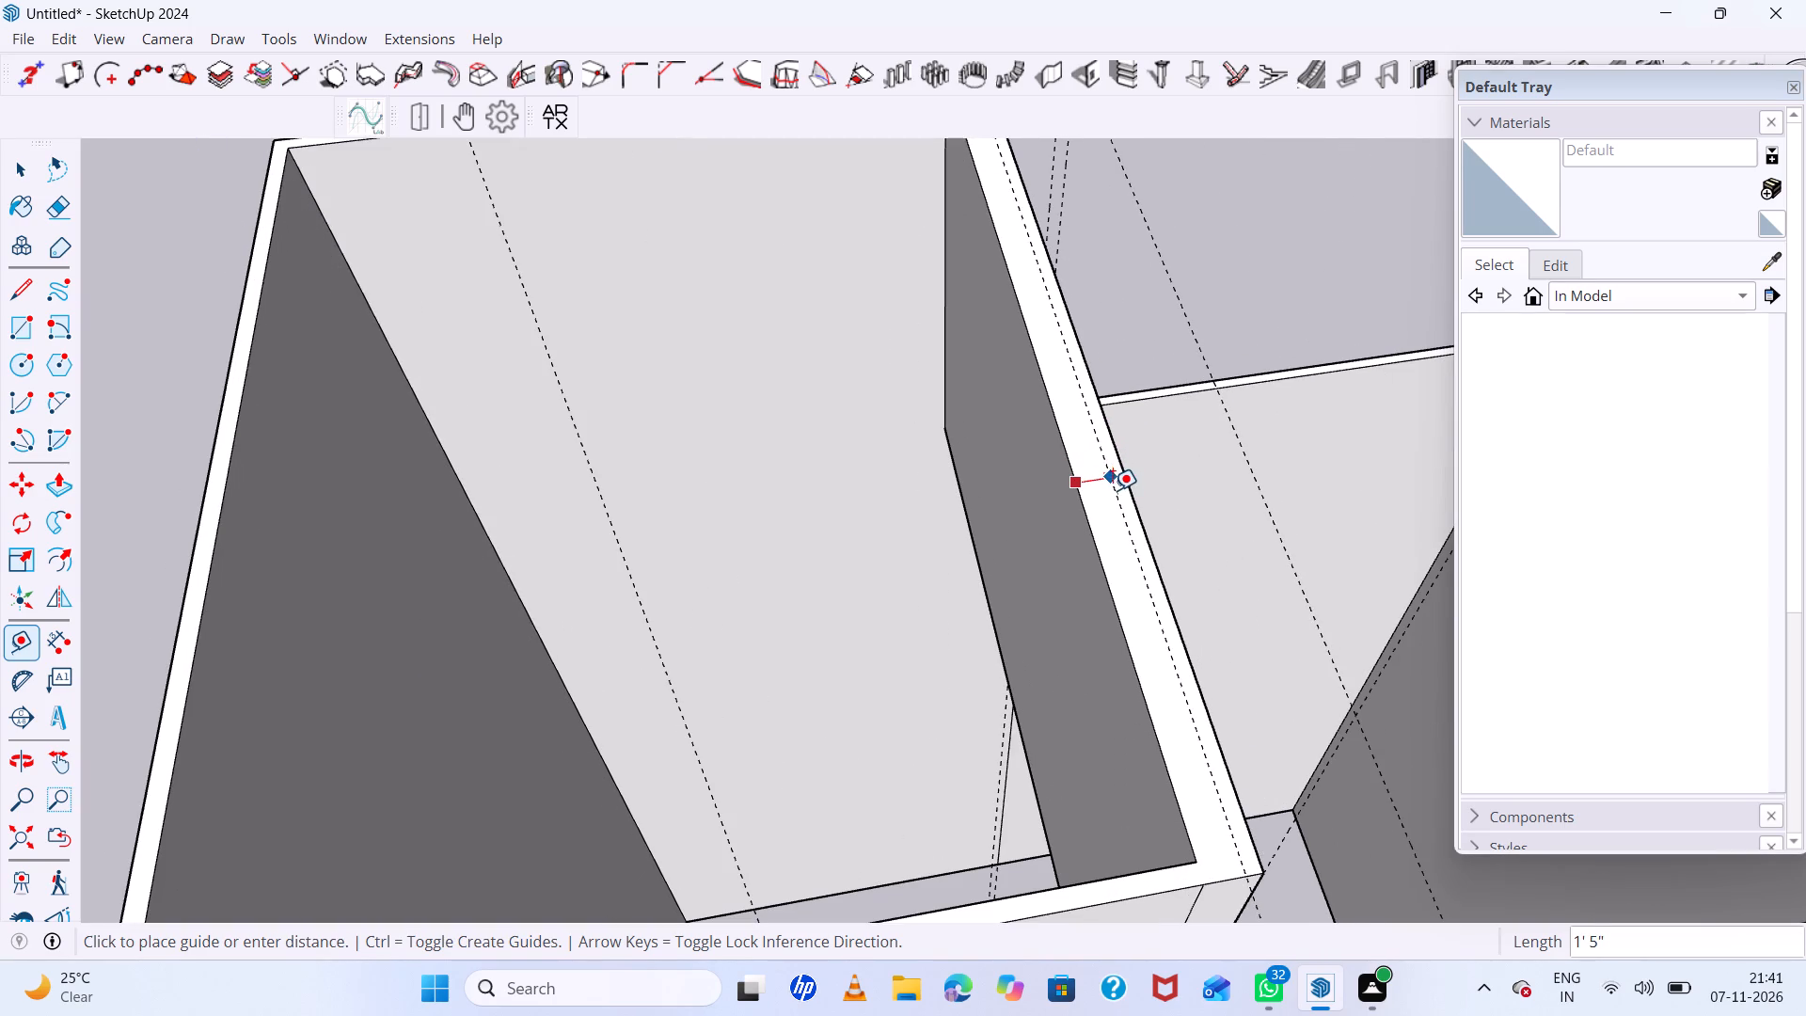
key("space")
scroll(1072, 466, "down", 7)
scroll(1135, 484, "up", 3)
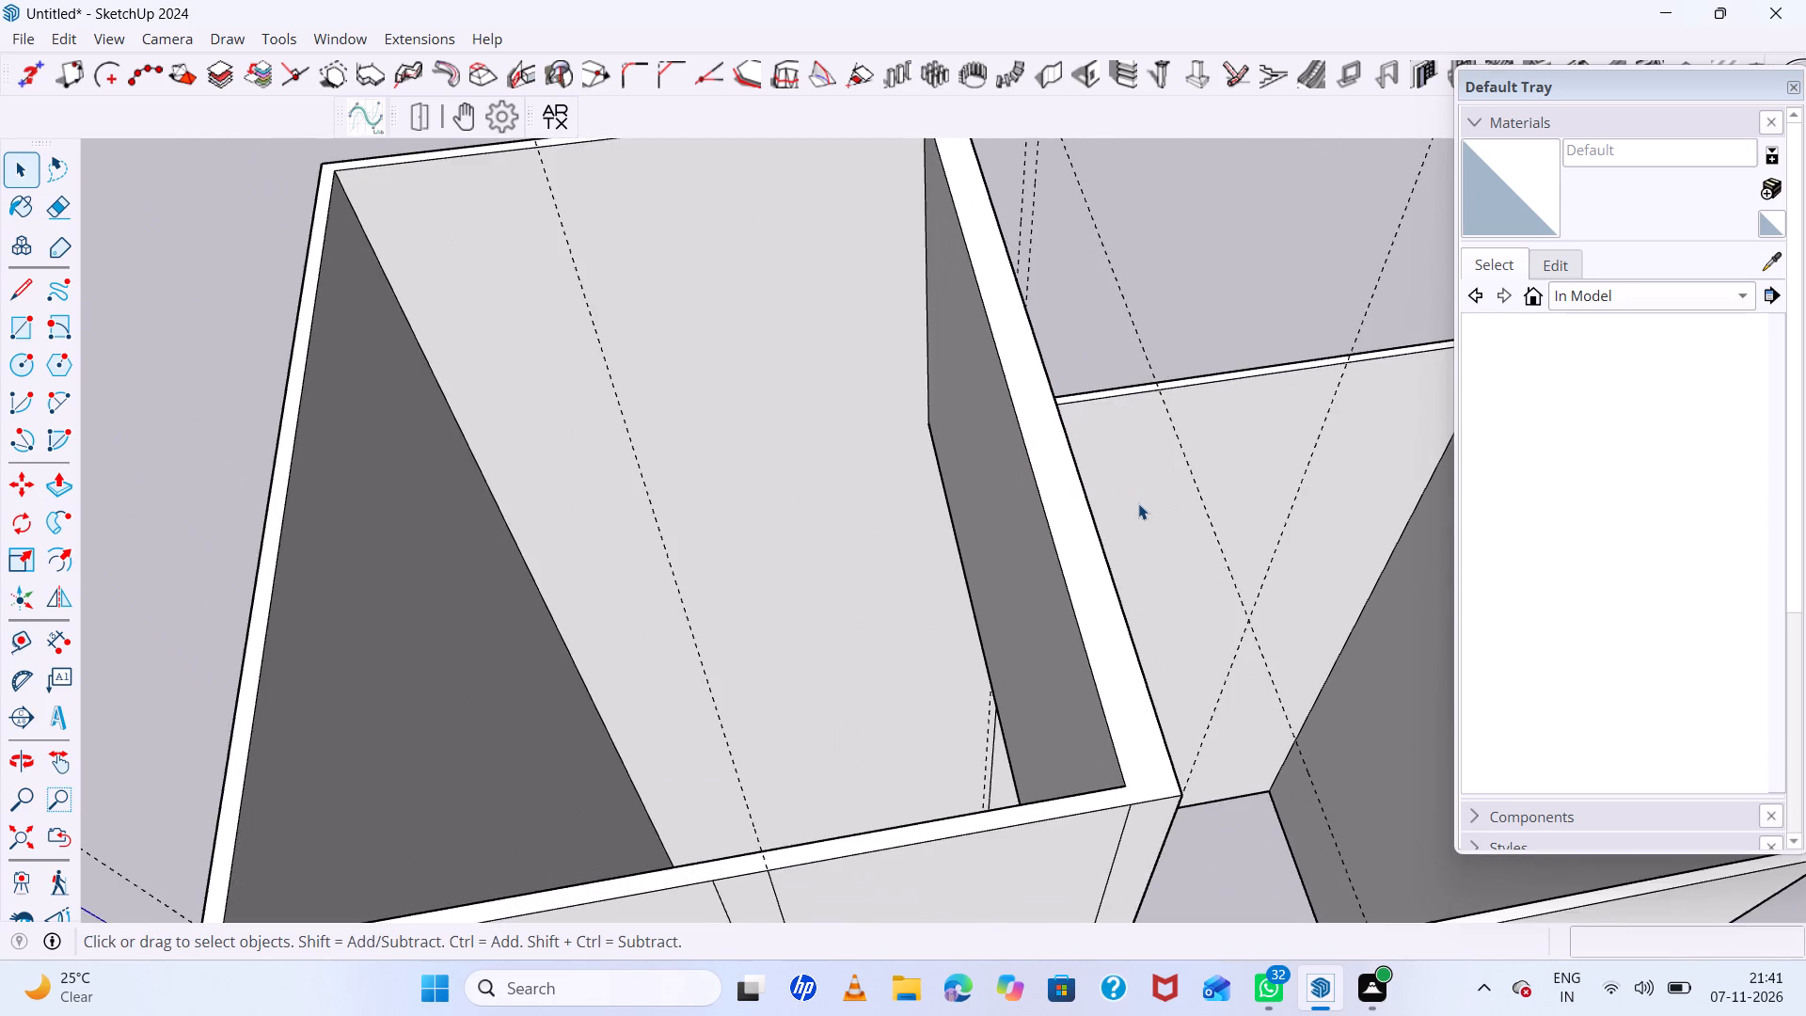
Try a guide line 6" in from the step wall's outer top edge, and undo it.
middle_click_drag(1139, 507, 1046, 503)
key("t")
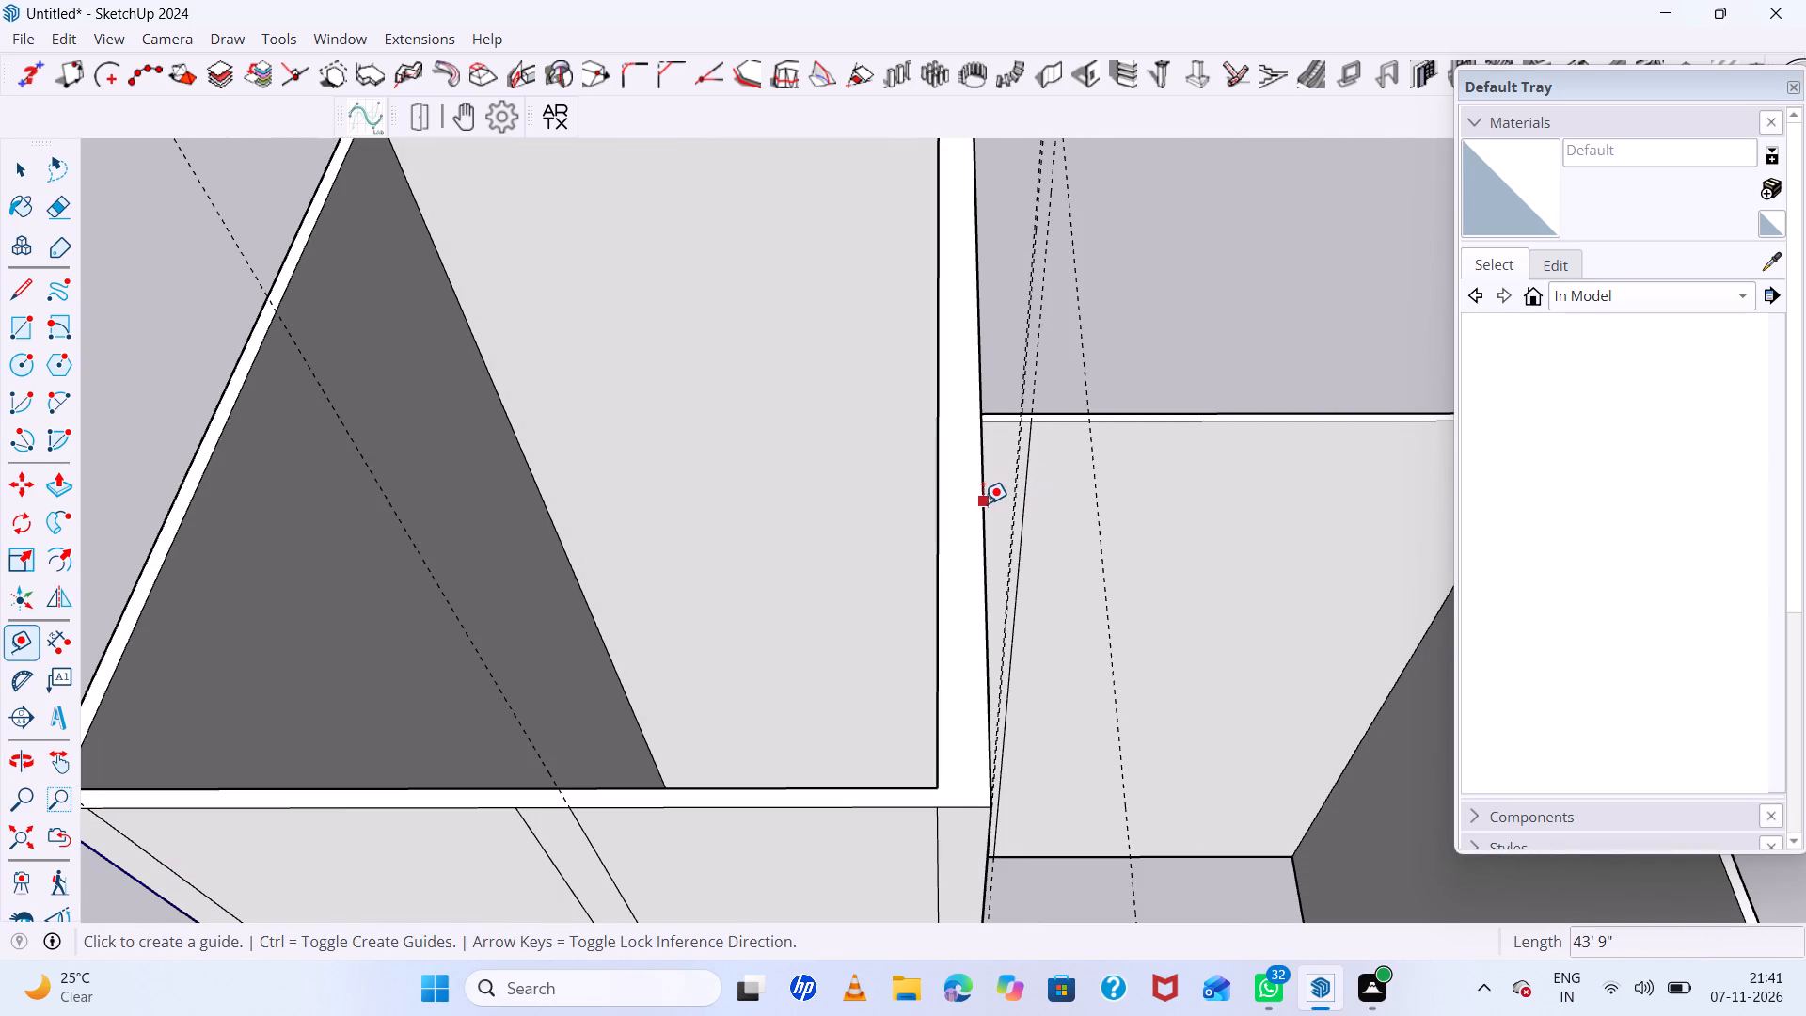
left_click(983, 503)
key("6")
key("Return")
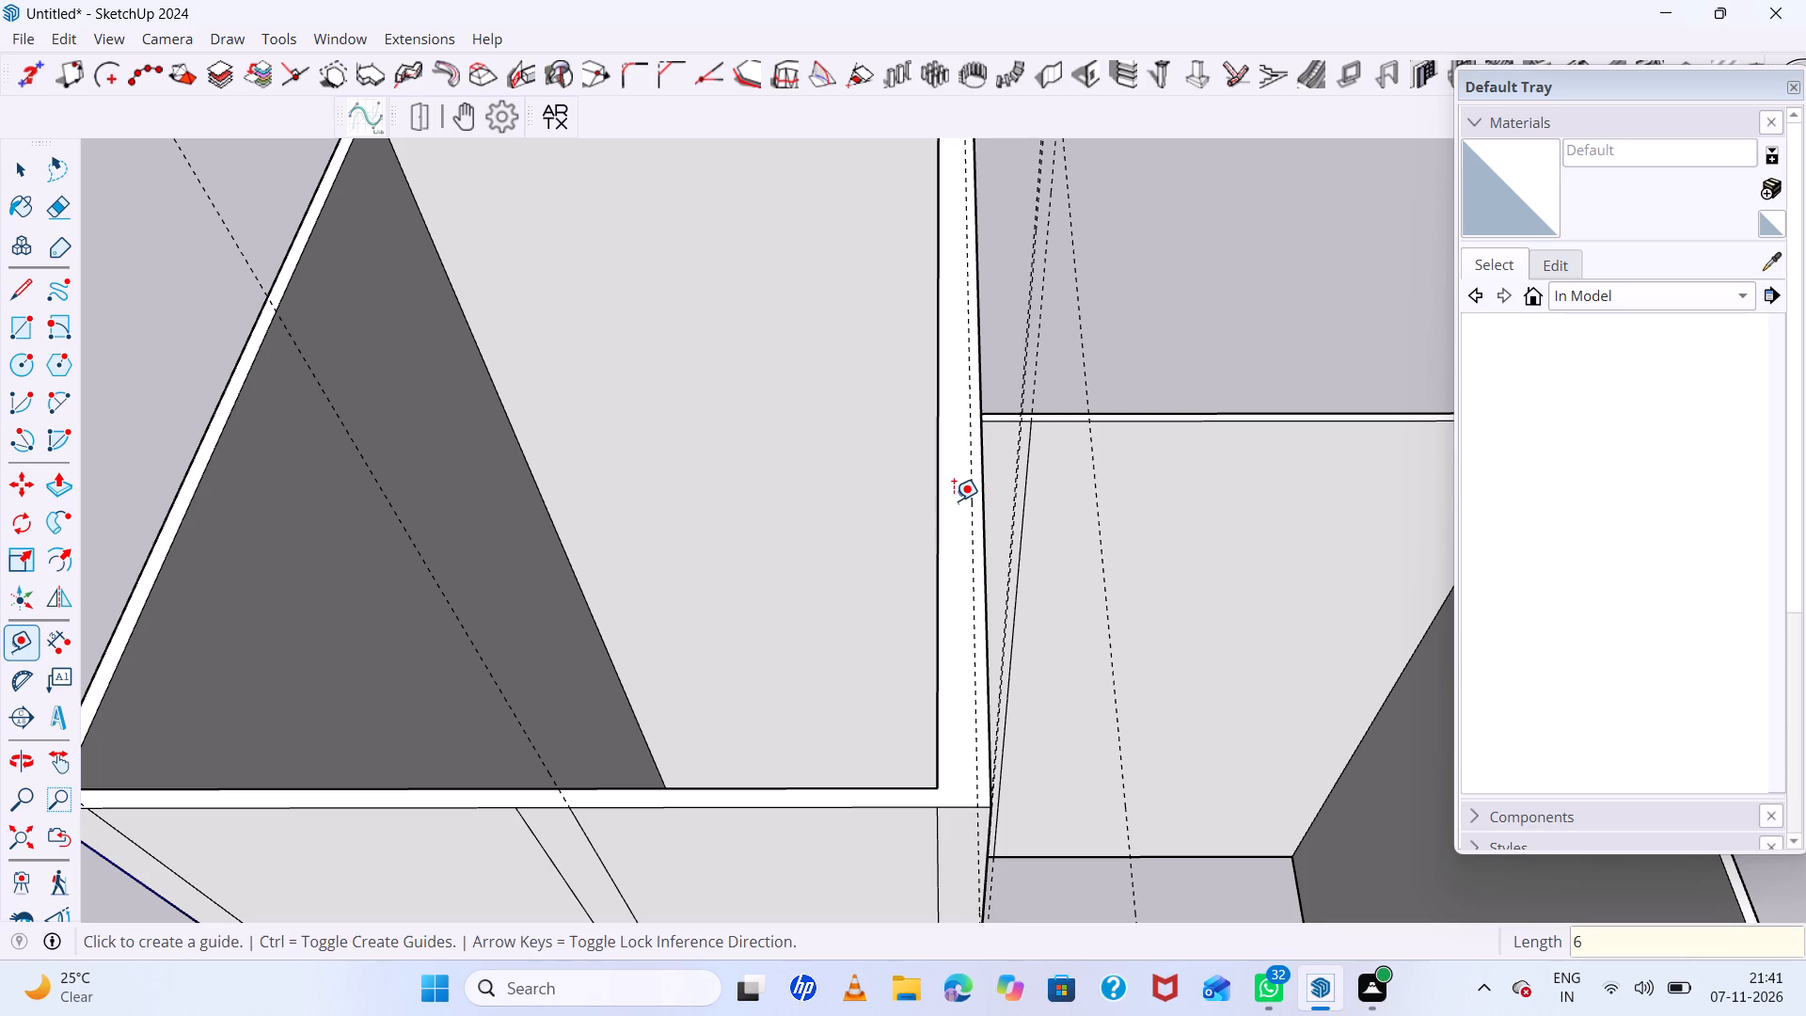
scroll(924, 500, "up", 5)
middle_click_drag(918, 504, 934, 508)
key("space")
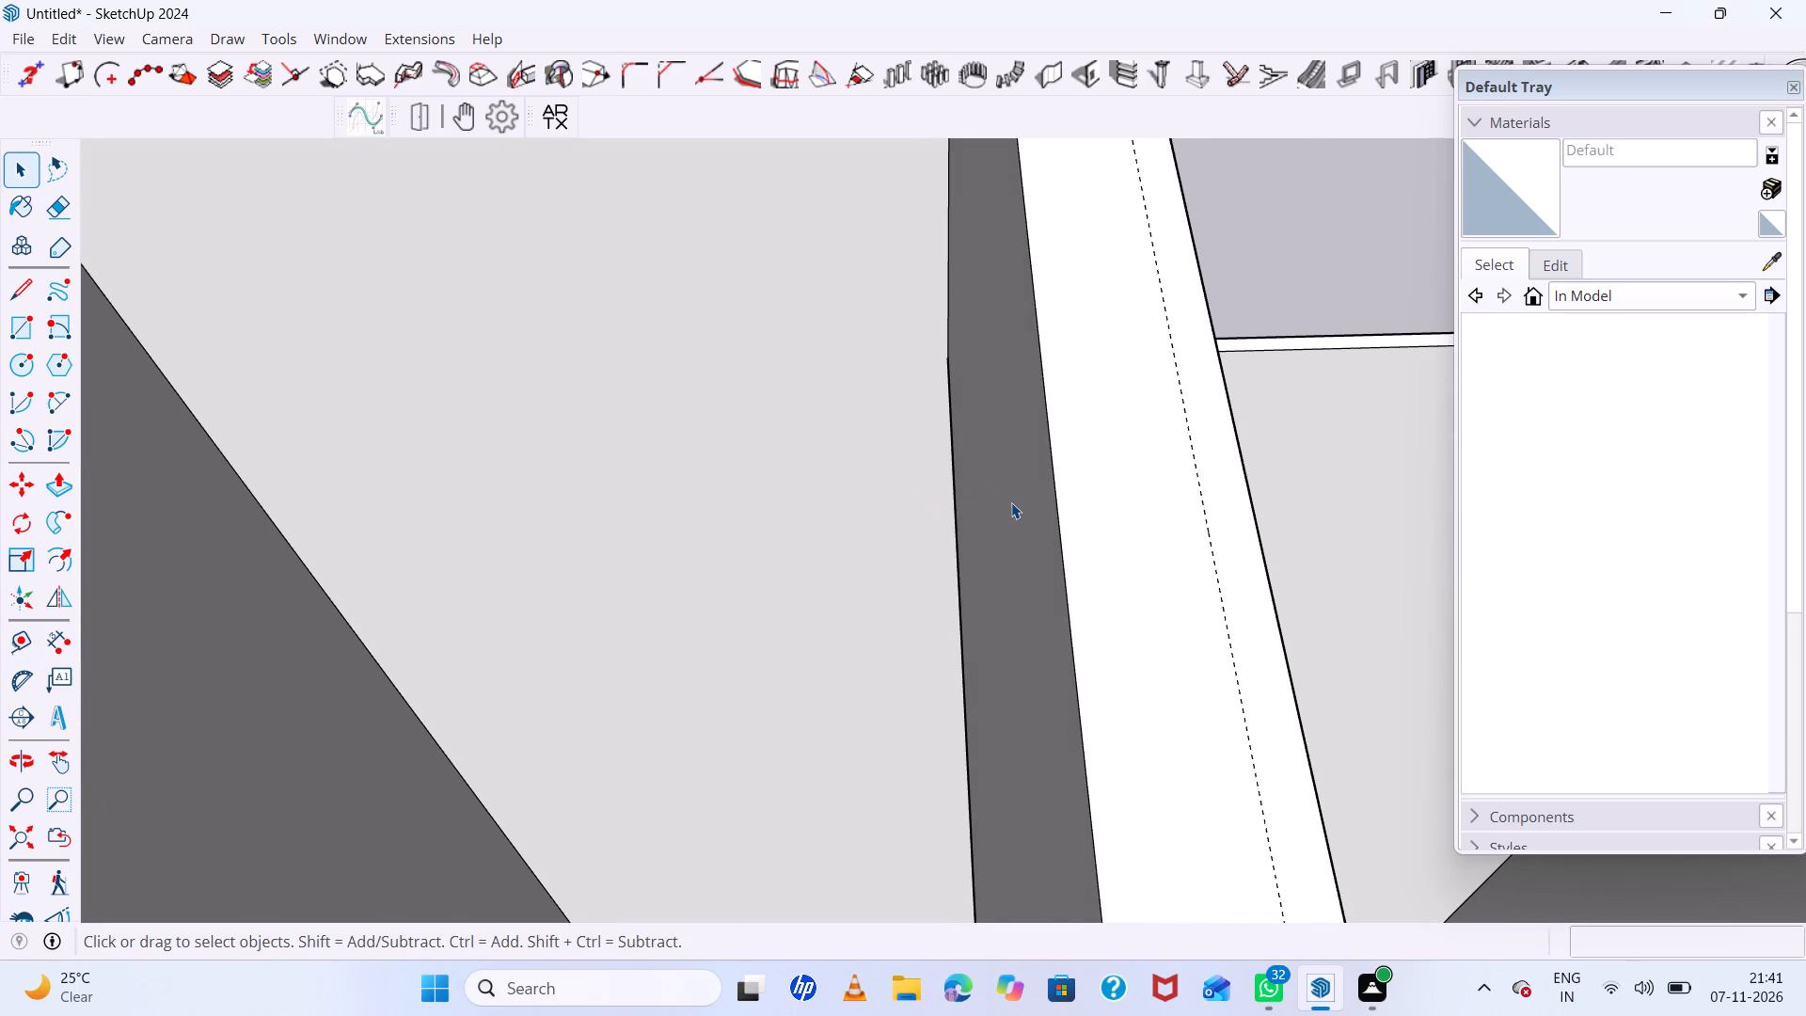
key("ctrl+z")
Place a guide line 9" in from the step wall's outer top edge.
key("t")
left_click(1244, 487)
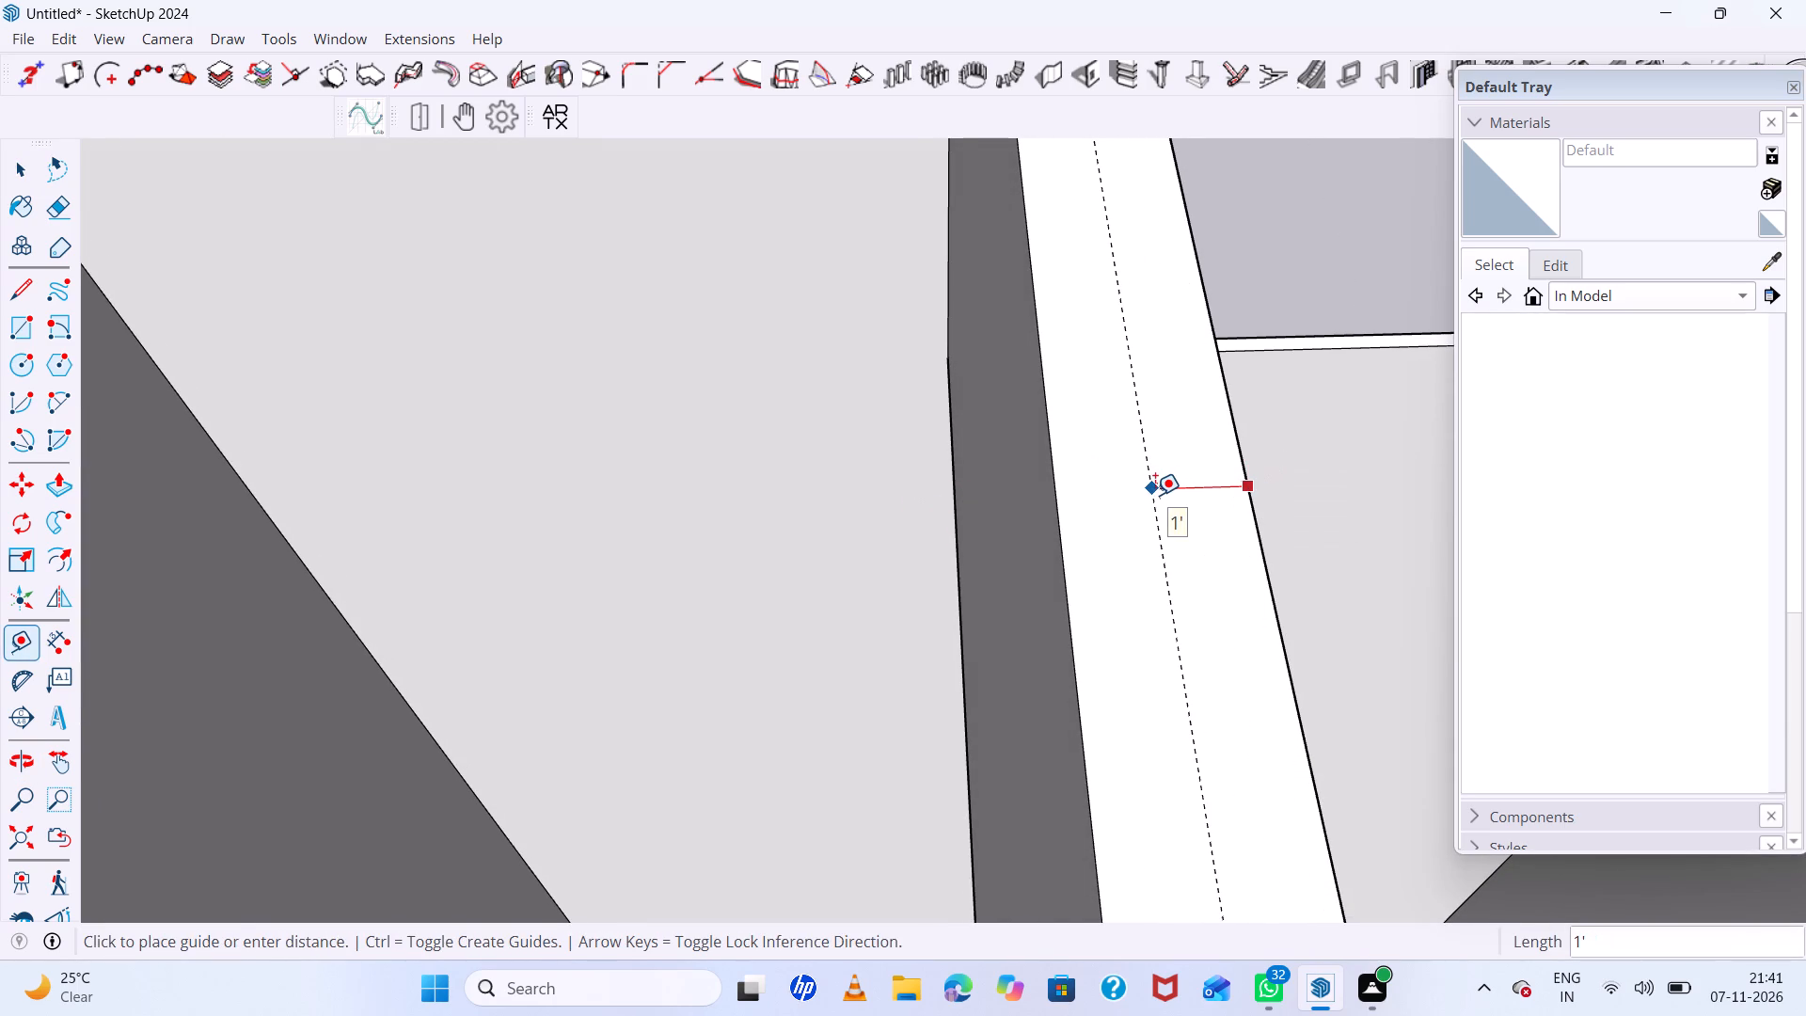
key("9")
key("Return")
key("space")
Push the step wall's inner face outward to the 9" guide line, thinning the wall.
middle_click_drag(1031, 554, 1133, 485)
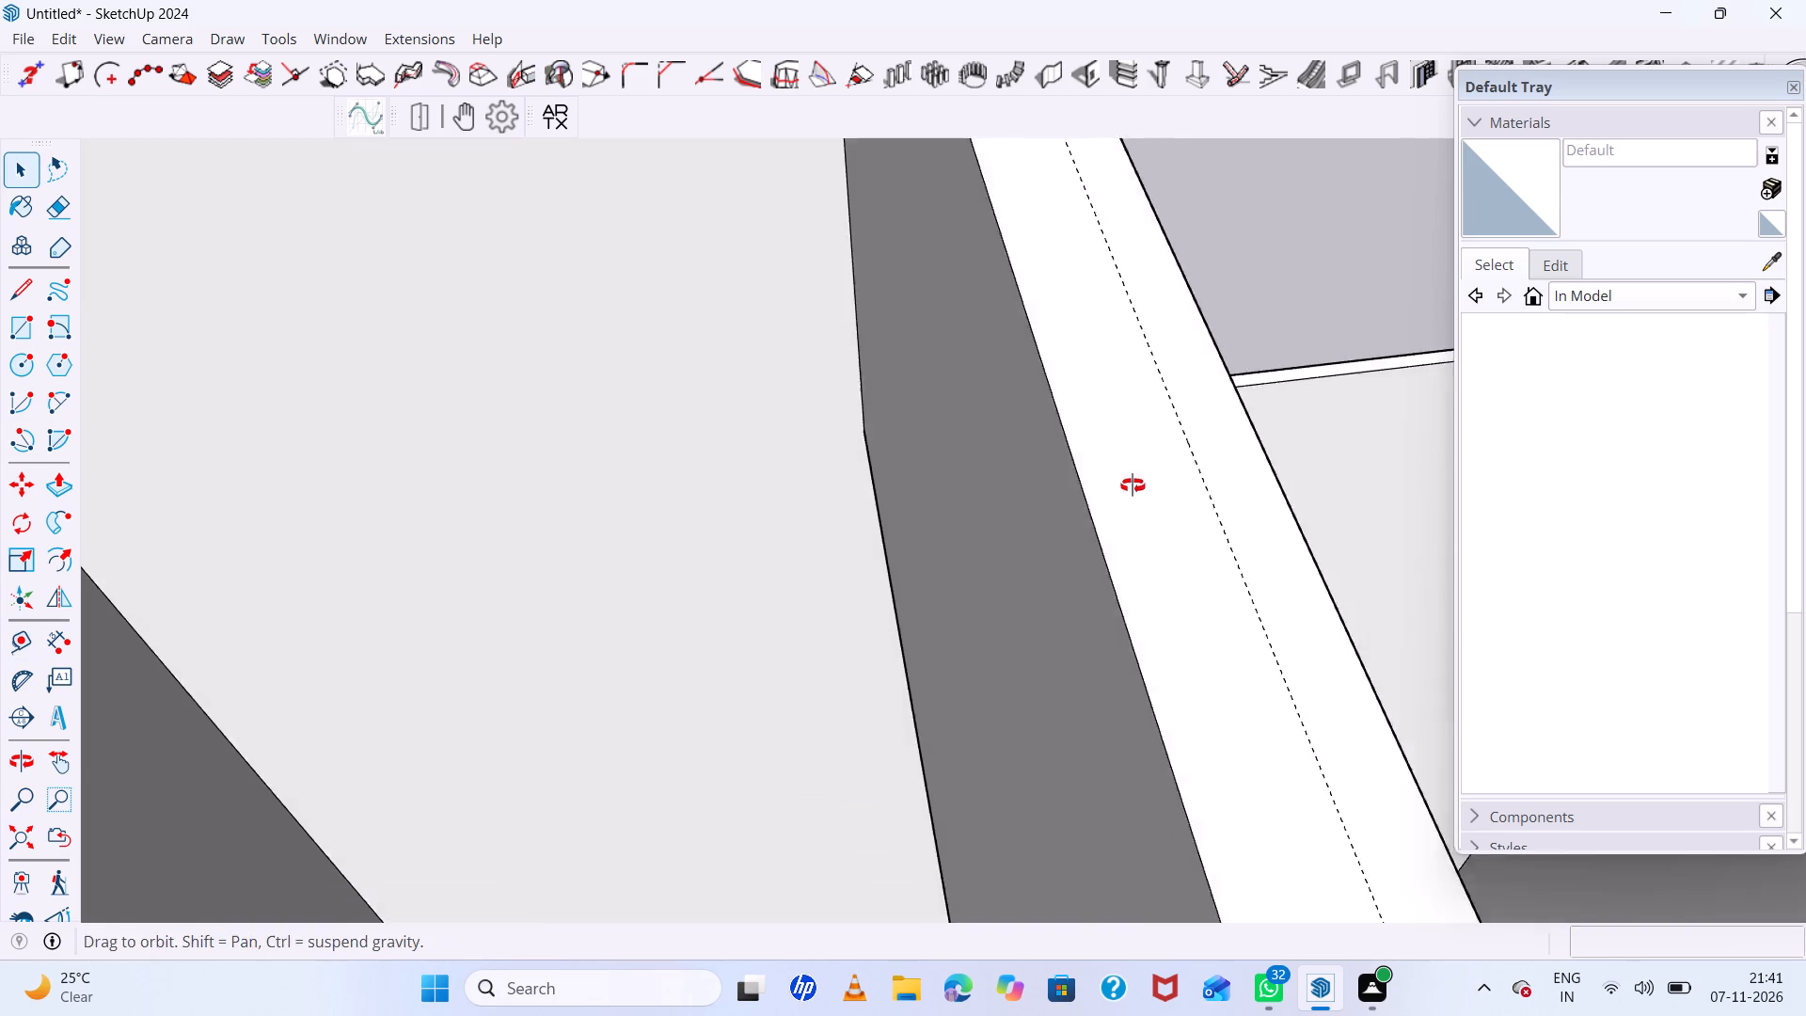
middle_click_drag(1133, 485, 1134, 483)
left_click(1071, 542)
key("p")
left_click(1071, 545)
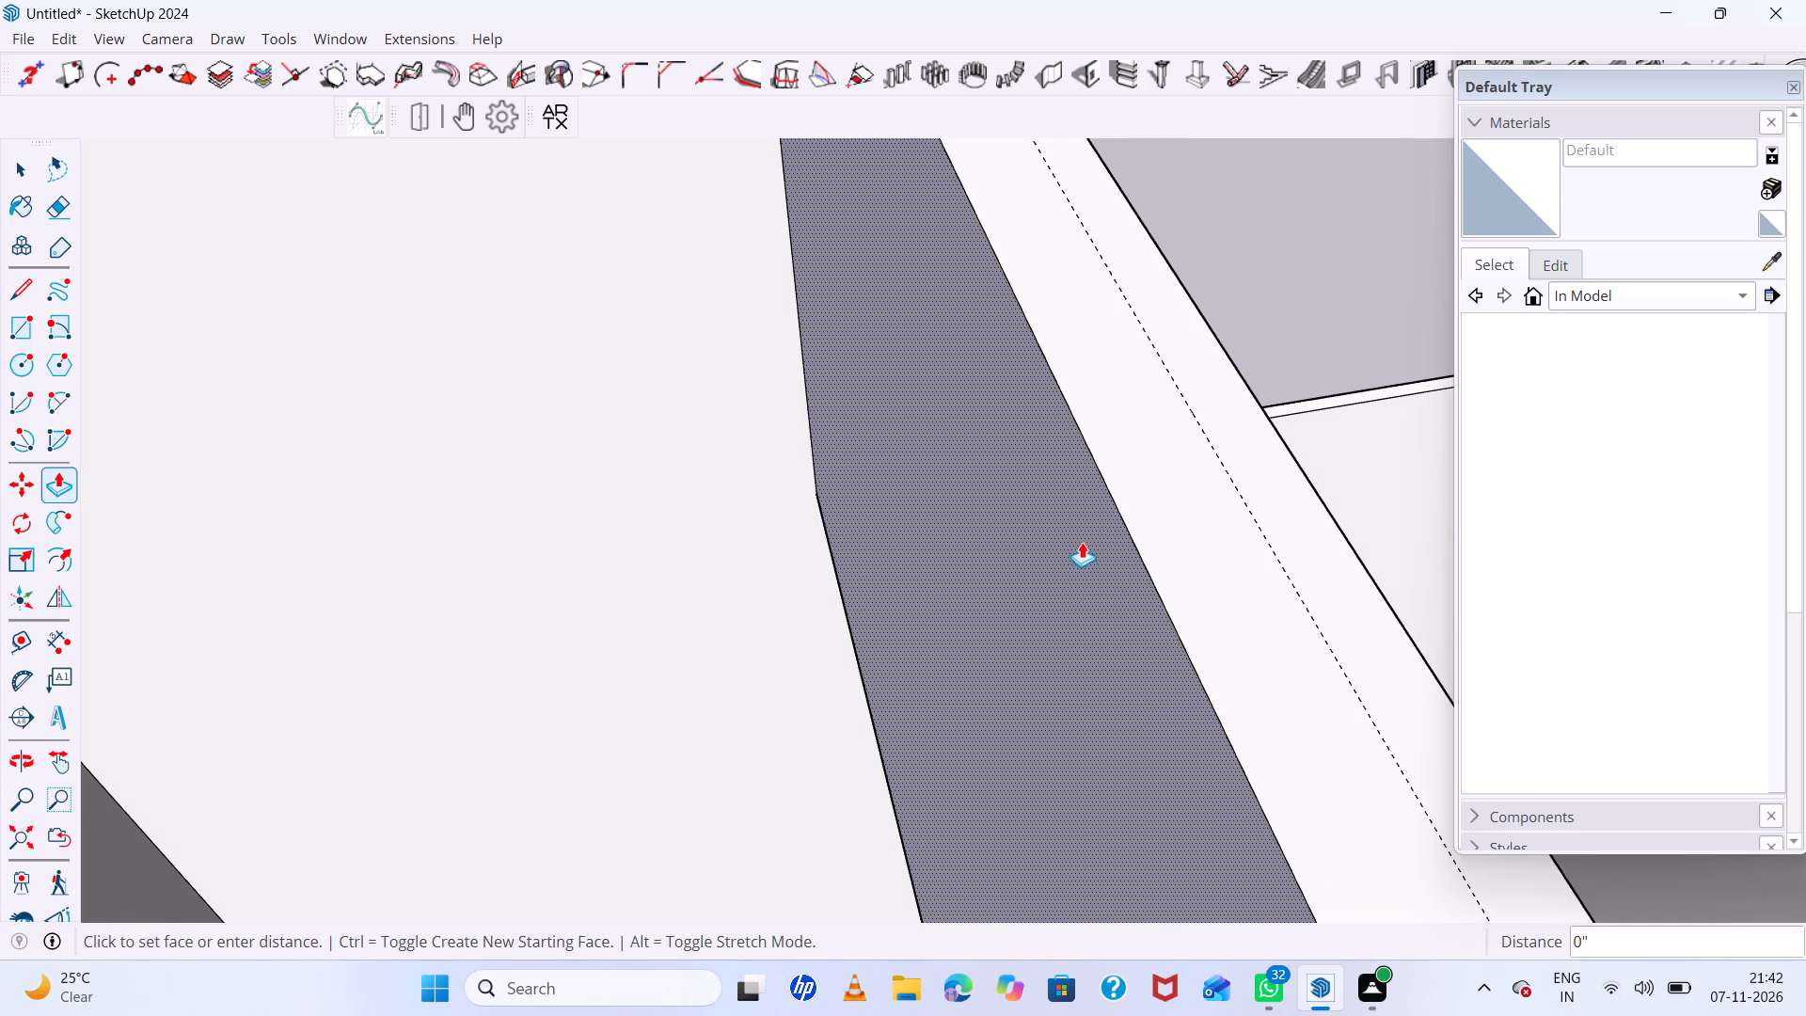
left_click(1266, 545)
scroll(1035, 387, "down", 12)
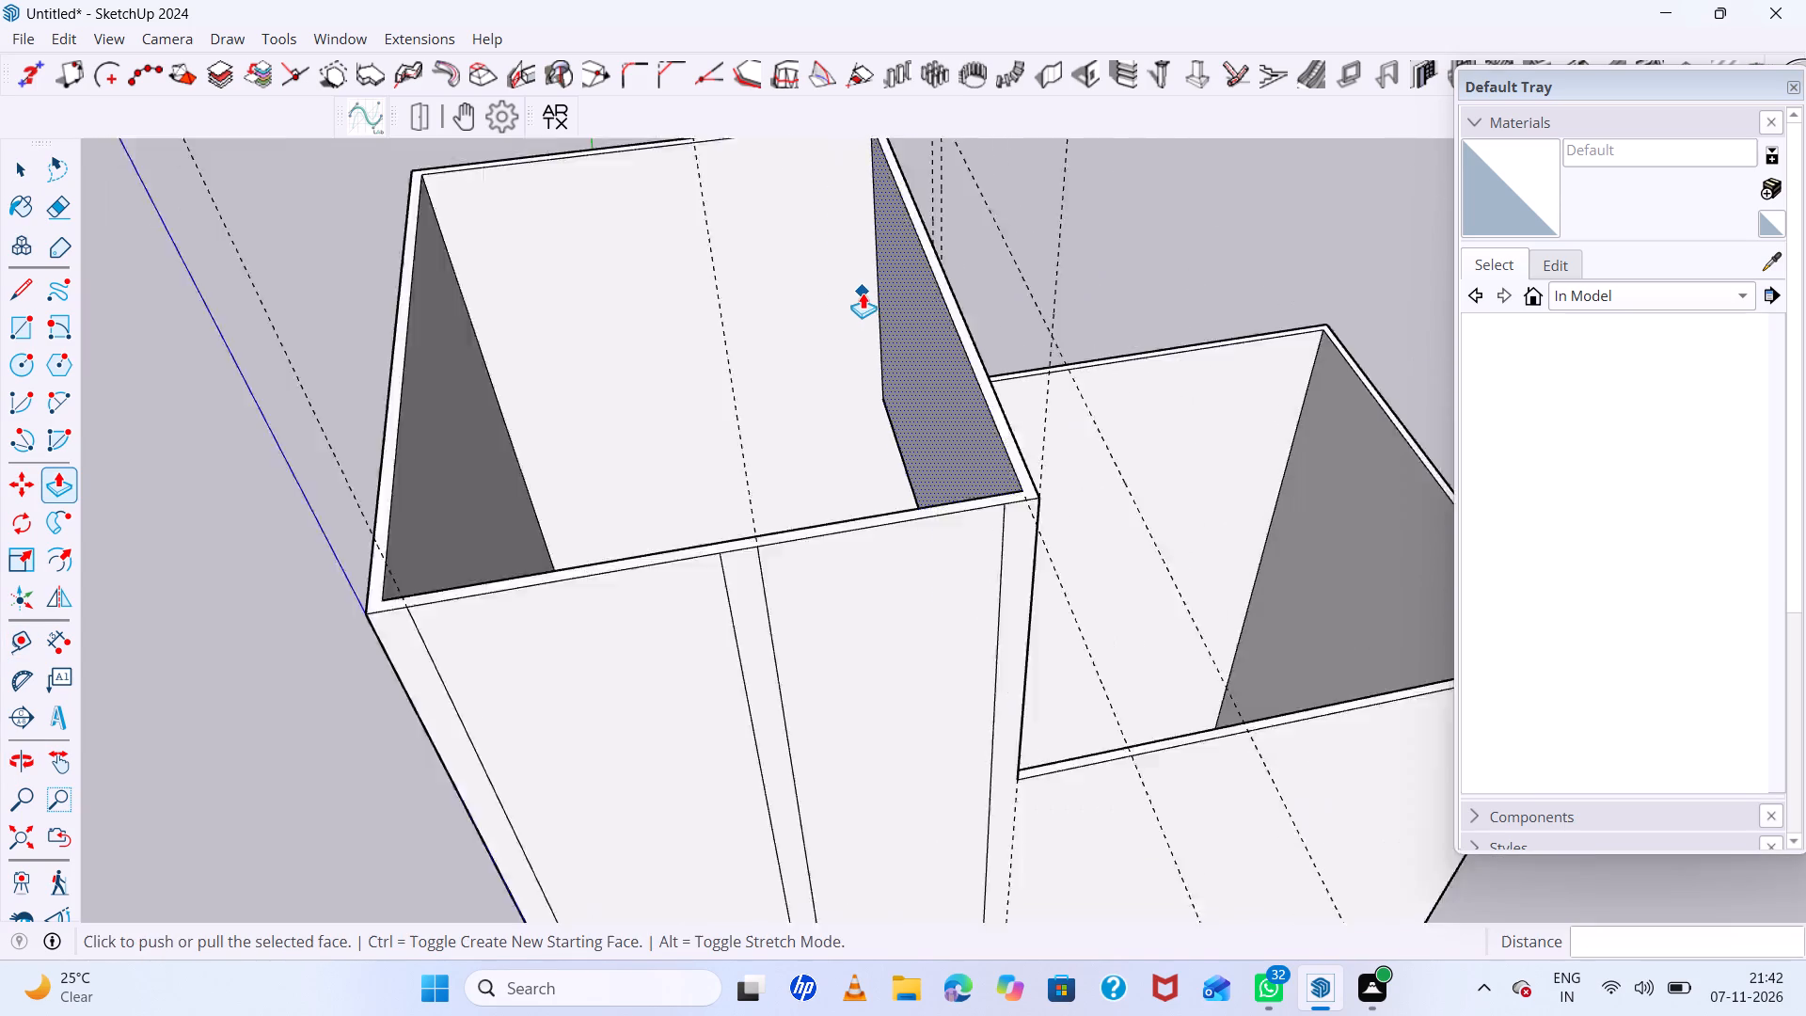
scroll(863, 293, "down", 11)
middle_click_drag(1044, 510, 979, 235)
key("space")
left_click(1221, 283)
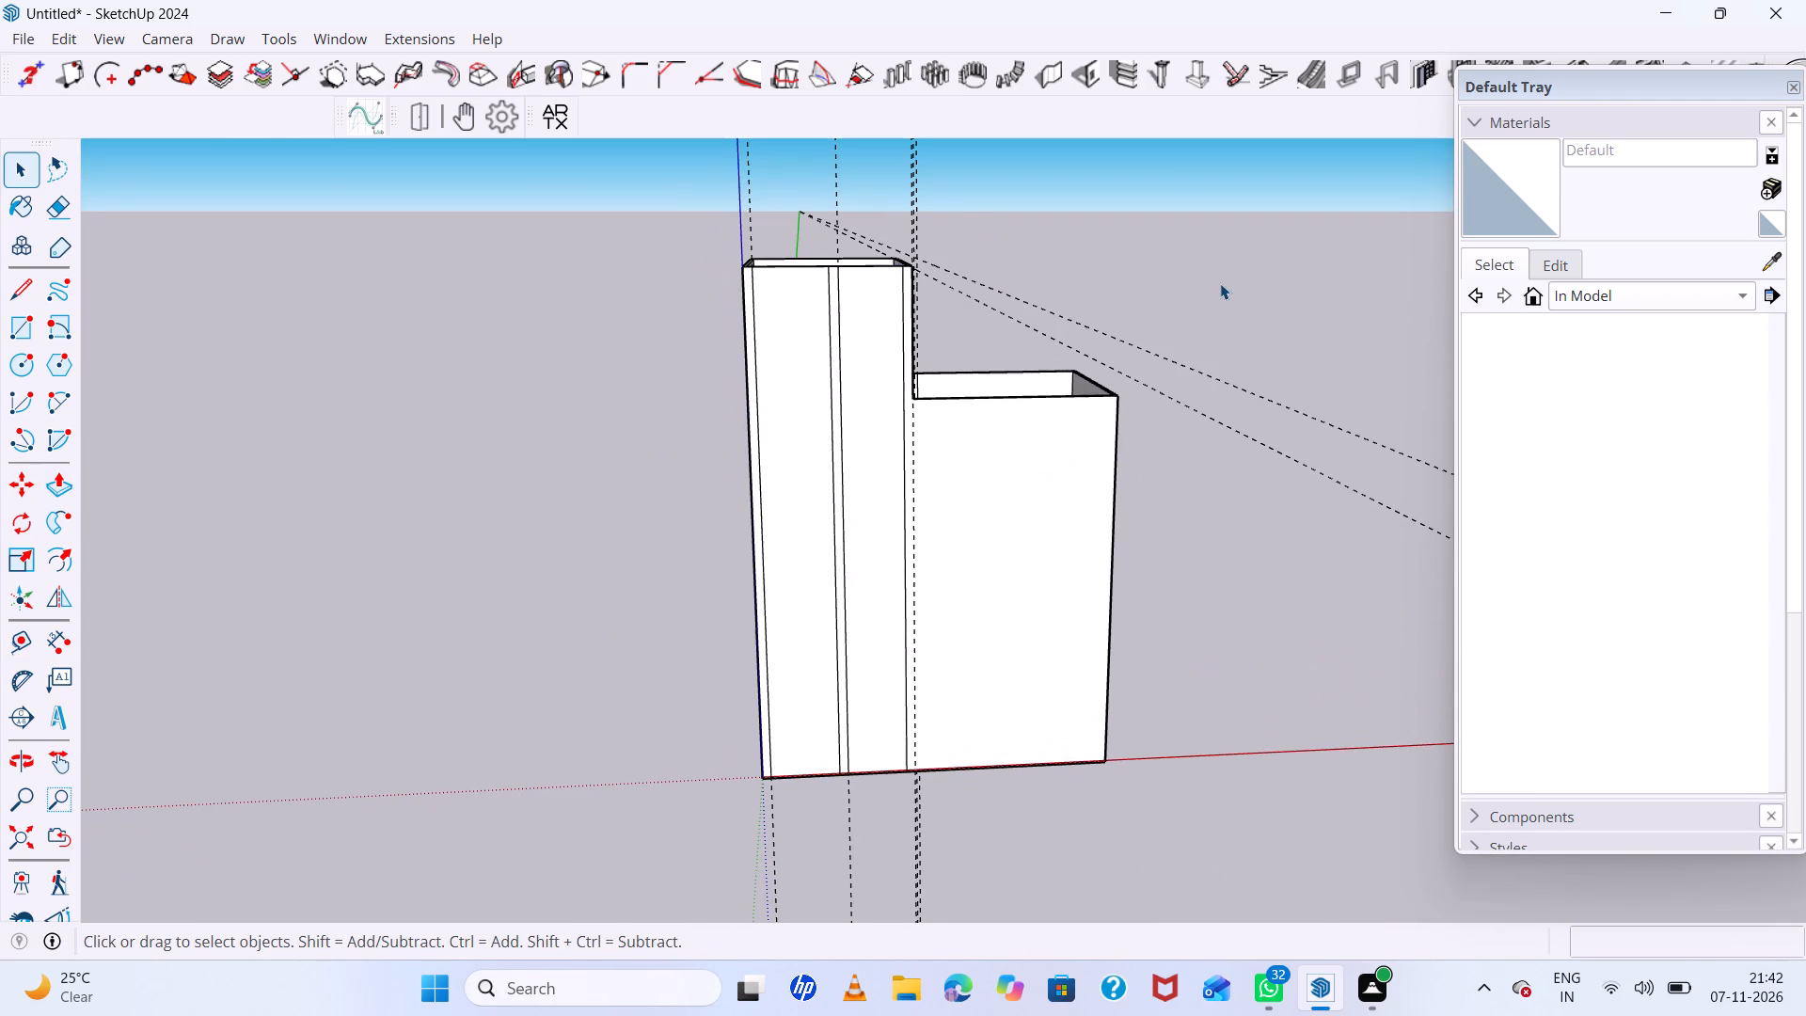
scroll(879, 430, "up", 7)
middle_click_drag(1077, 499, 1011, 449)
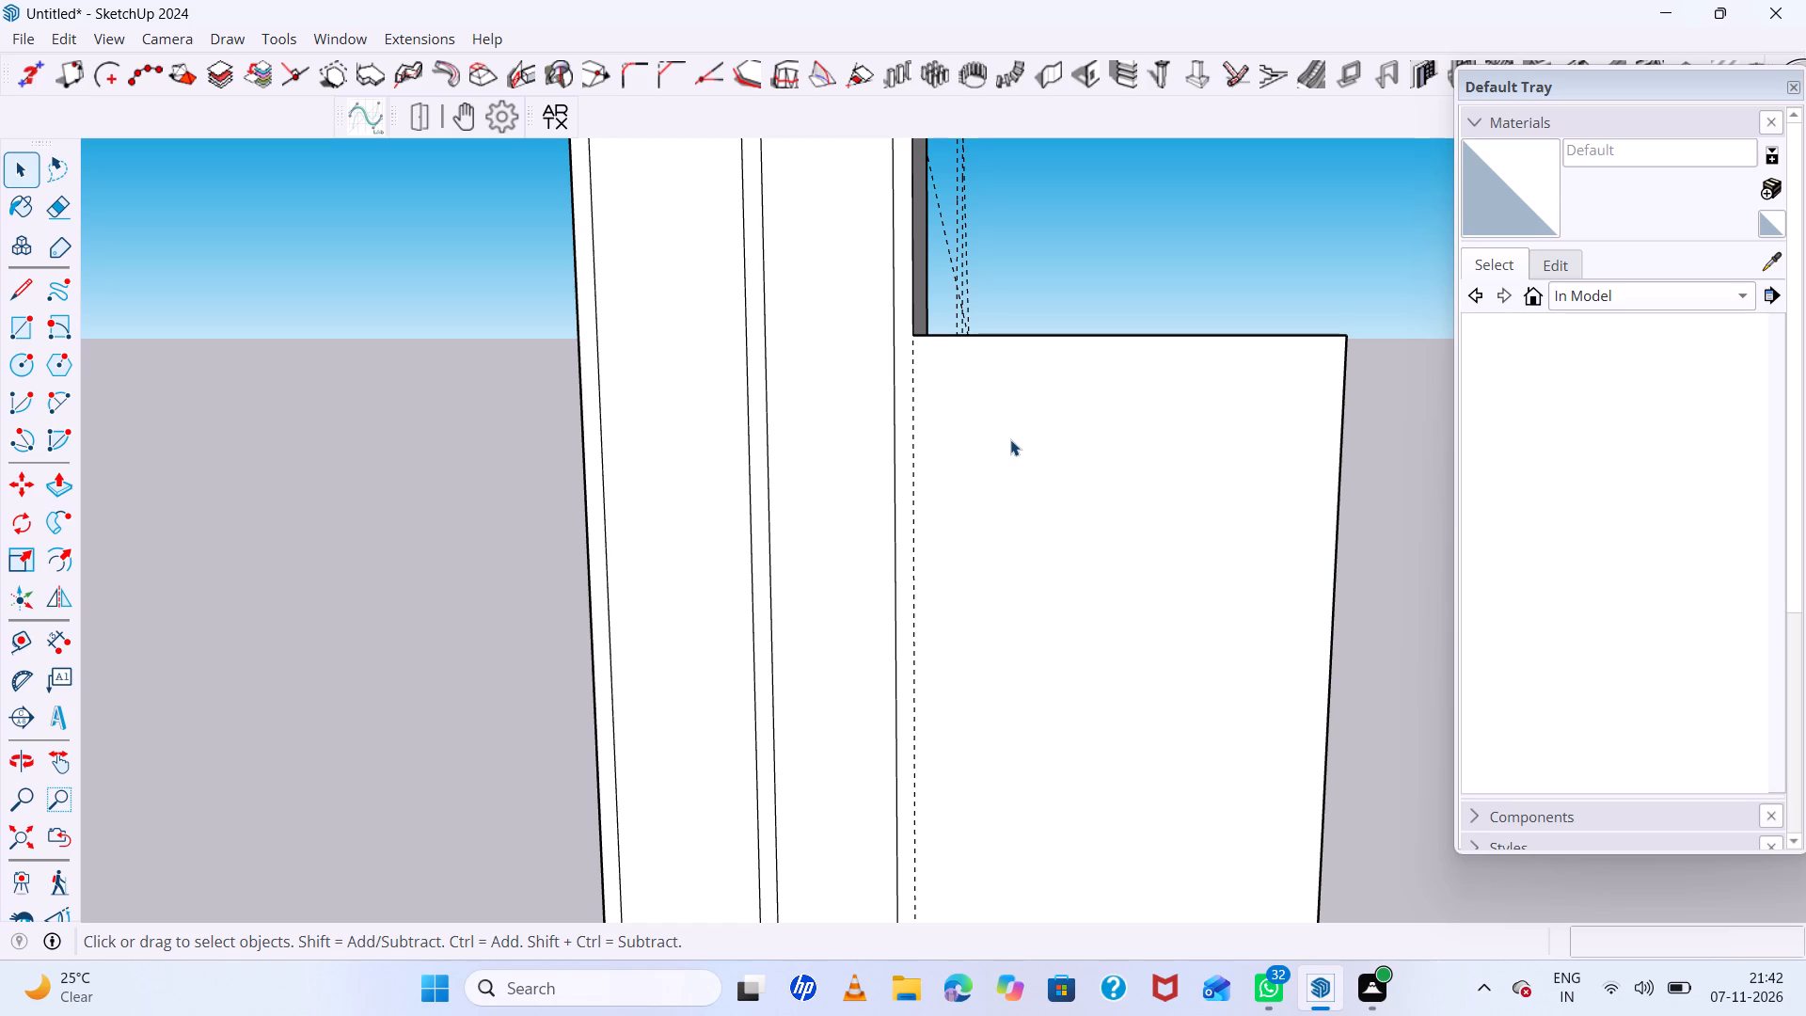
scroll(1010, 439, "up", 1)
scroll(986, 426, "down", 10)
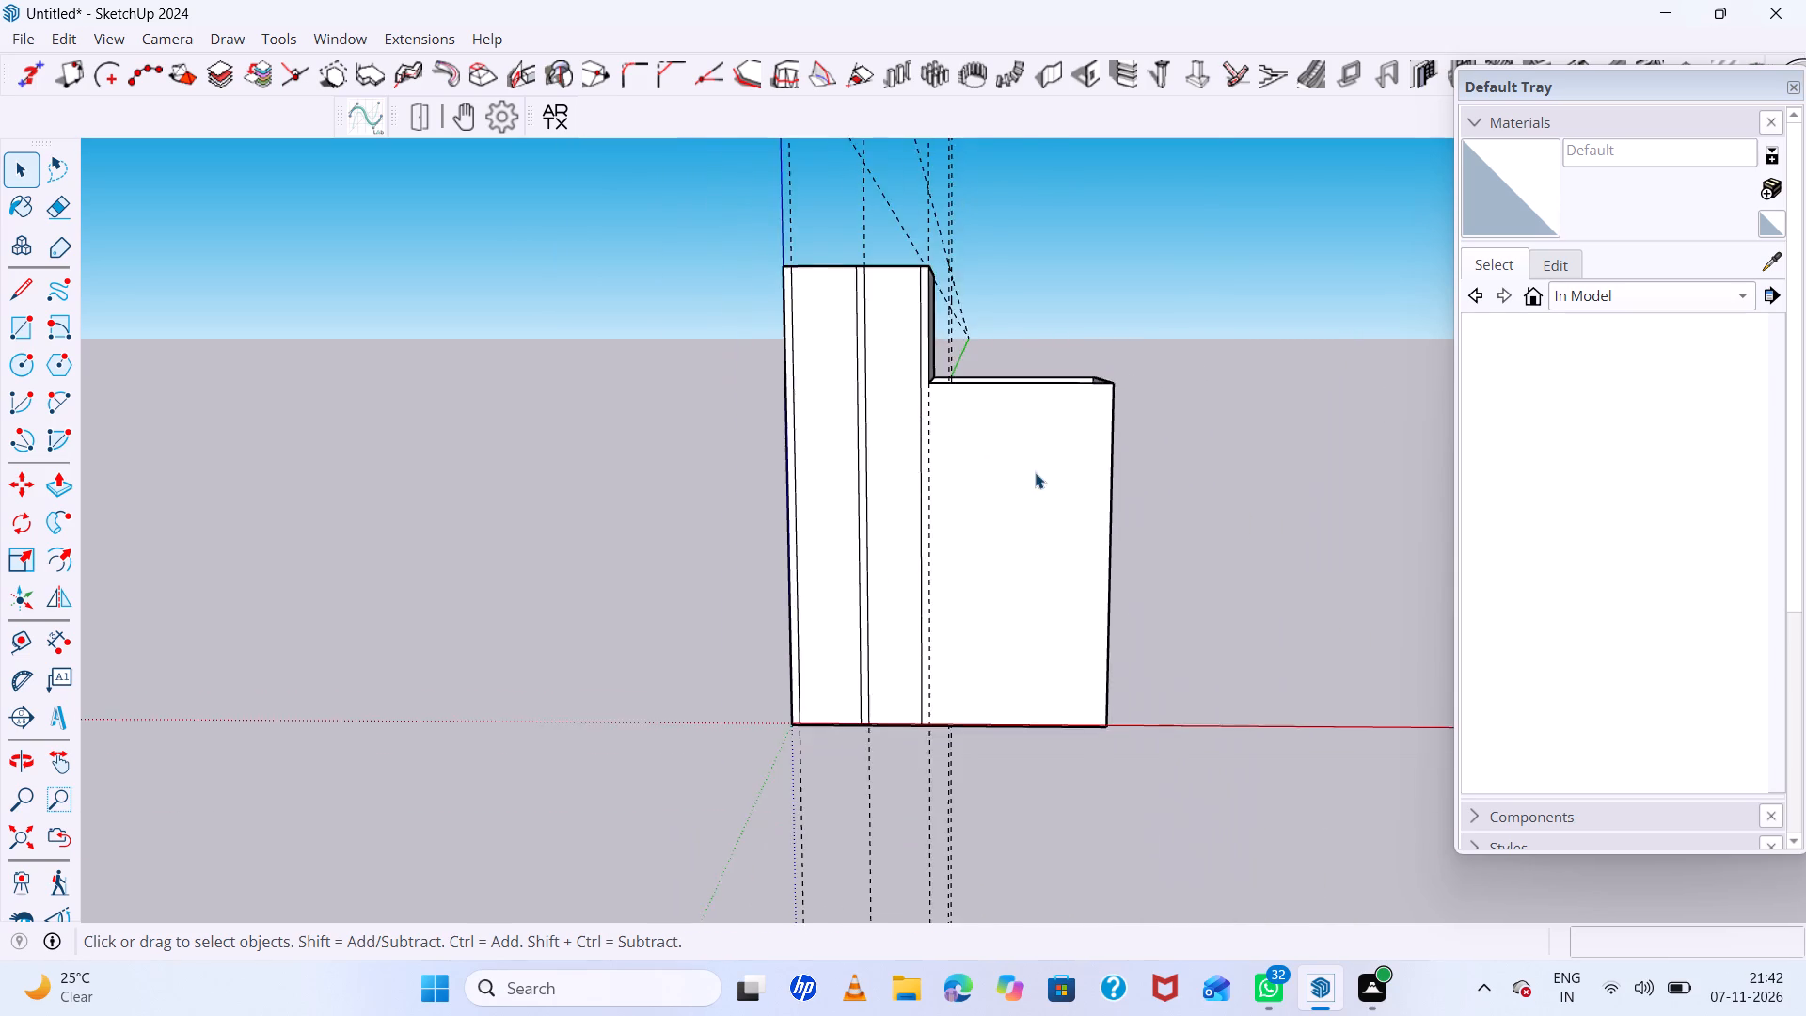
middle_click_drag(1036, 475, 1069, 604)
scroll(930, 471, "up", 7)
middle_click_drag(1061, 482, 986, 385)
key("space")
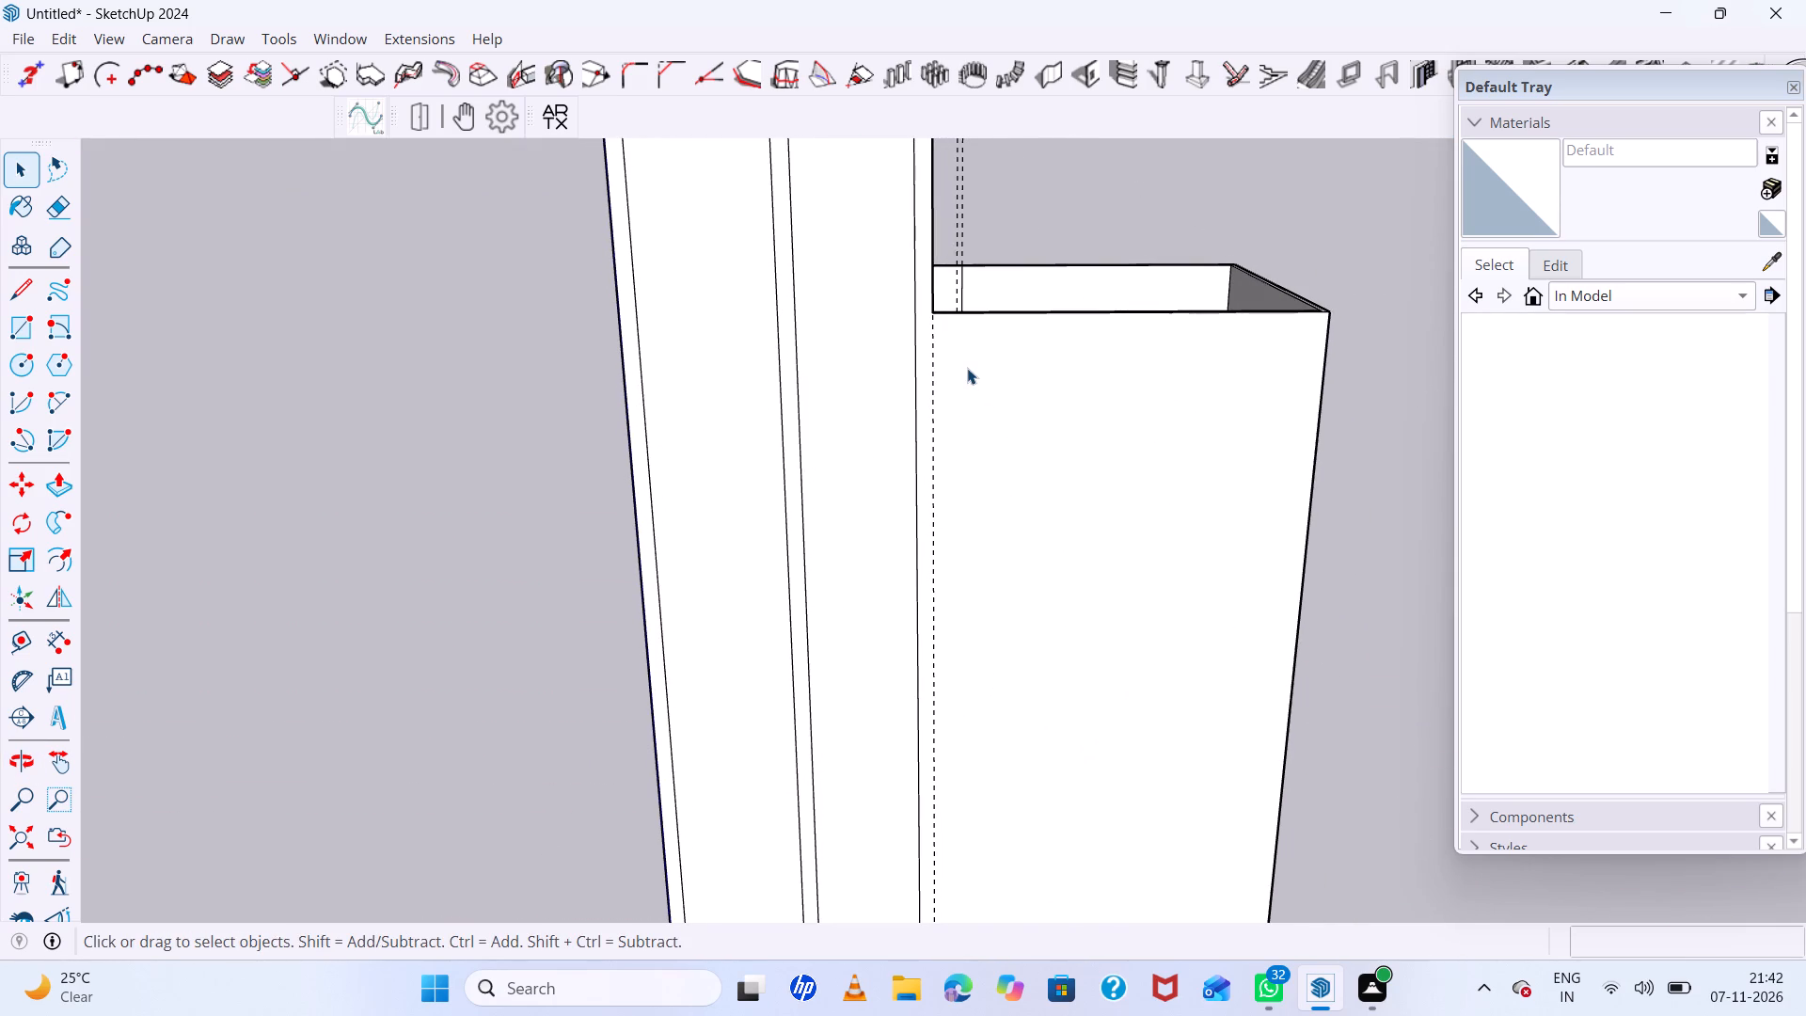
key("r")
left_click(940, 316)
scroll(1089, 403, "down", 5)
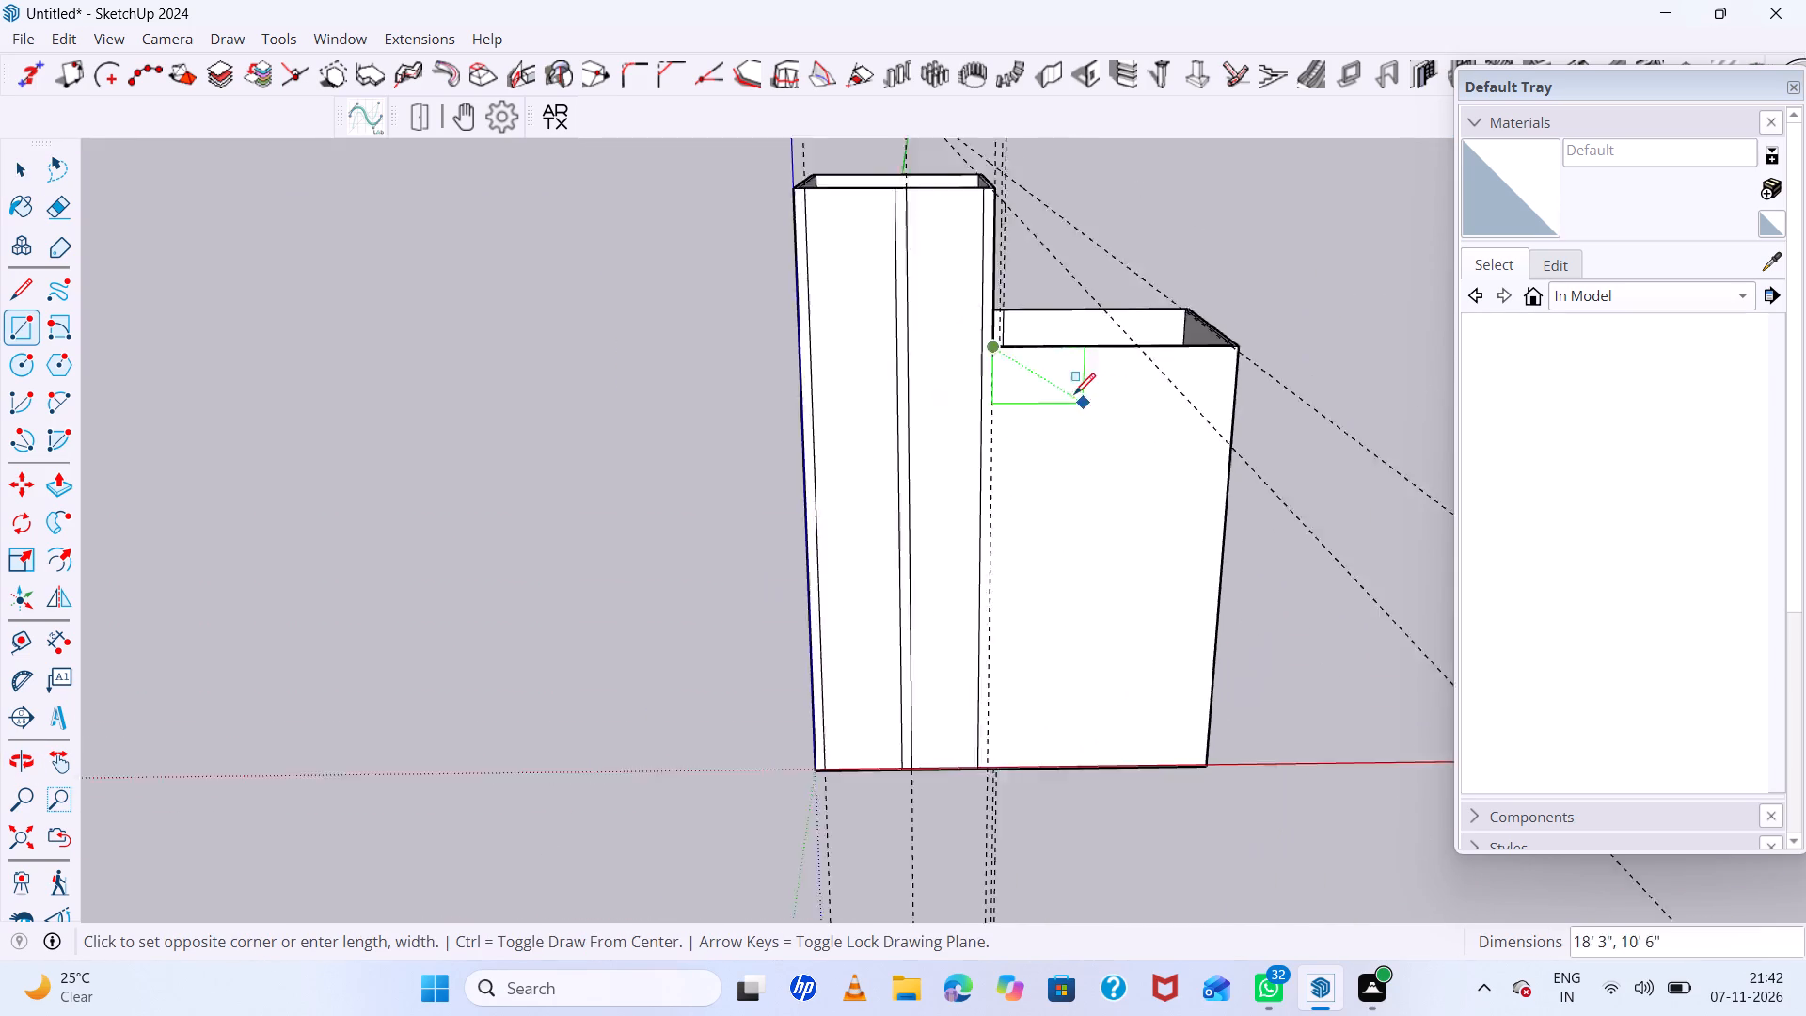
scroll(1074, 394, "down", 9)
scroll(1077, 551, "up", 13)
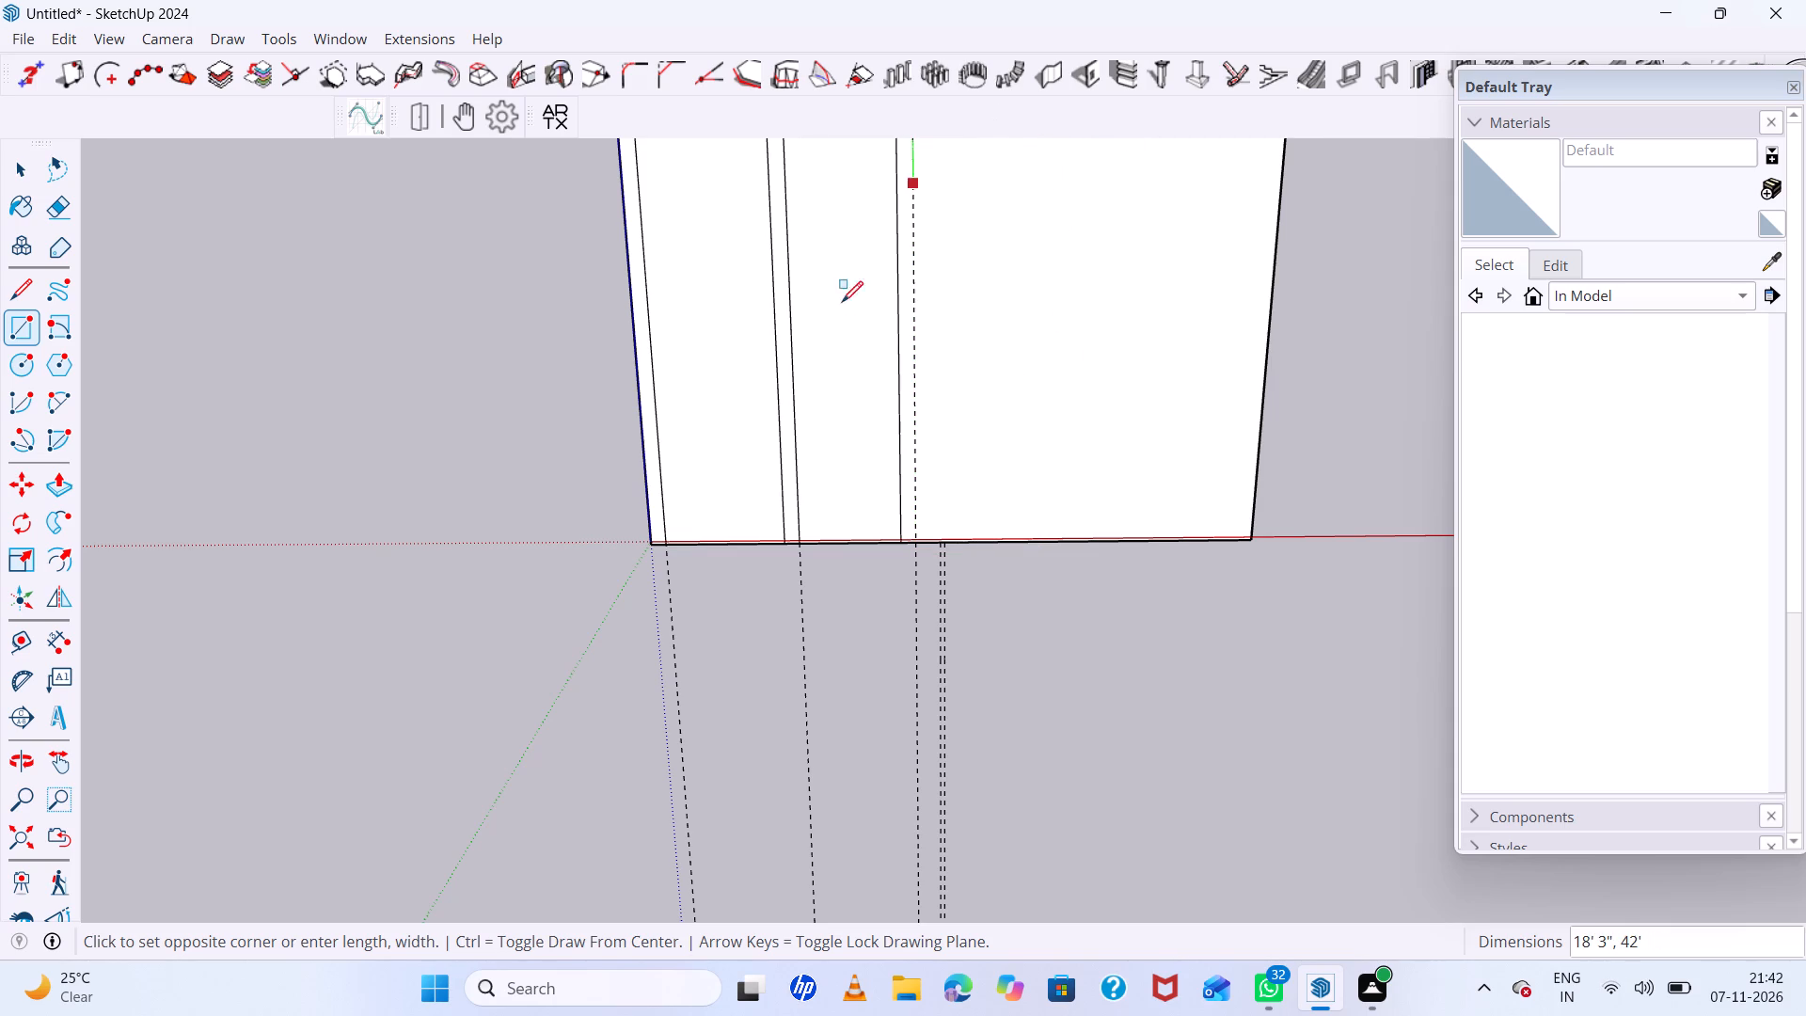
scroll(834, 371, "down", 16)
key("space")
Draw a full-height rectangle about 10' 3" by 116' 2" on the tall front, from the top of the middle strip's edge nearer the step.
scroll(825, 279, "up", 6)
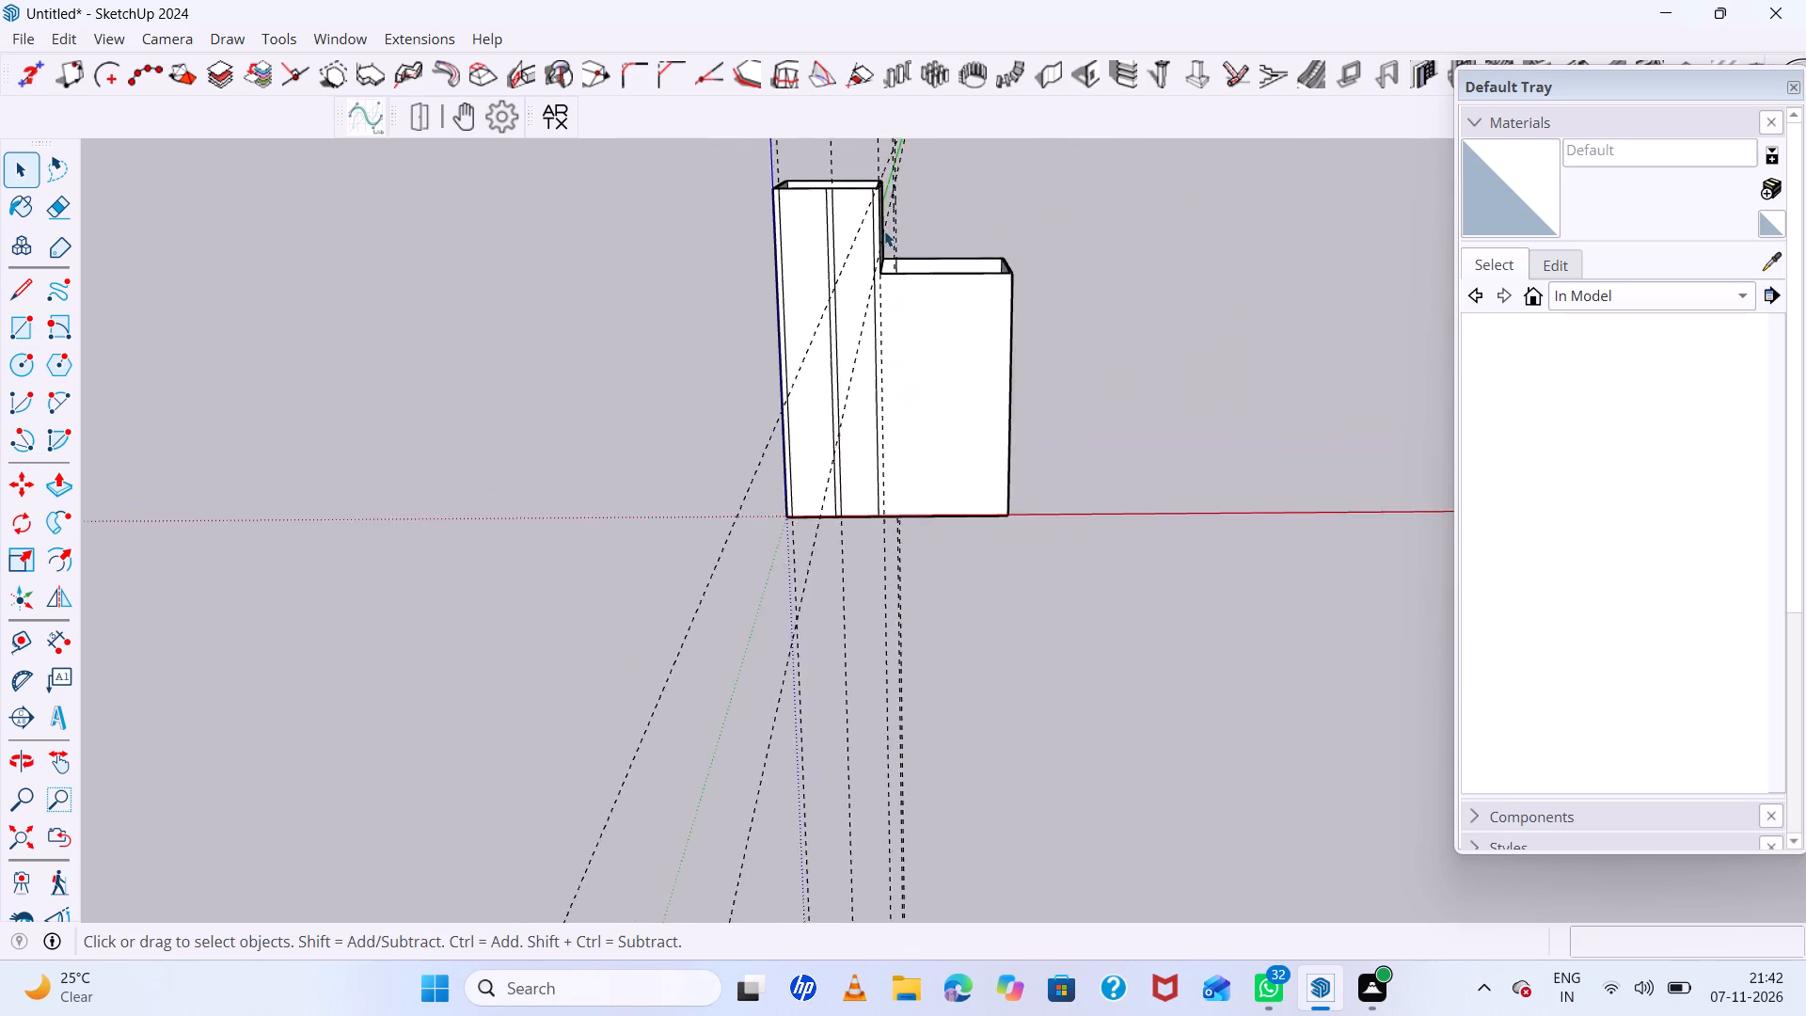
scroll(884, 230, "up", 5)
middle_click_drag(852, 276, 898, 244)
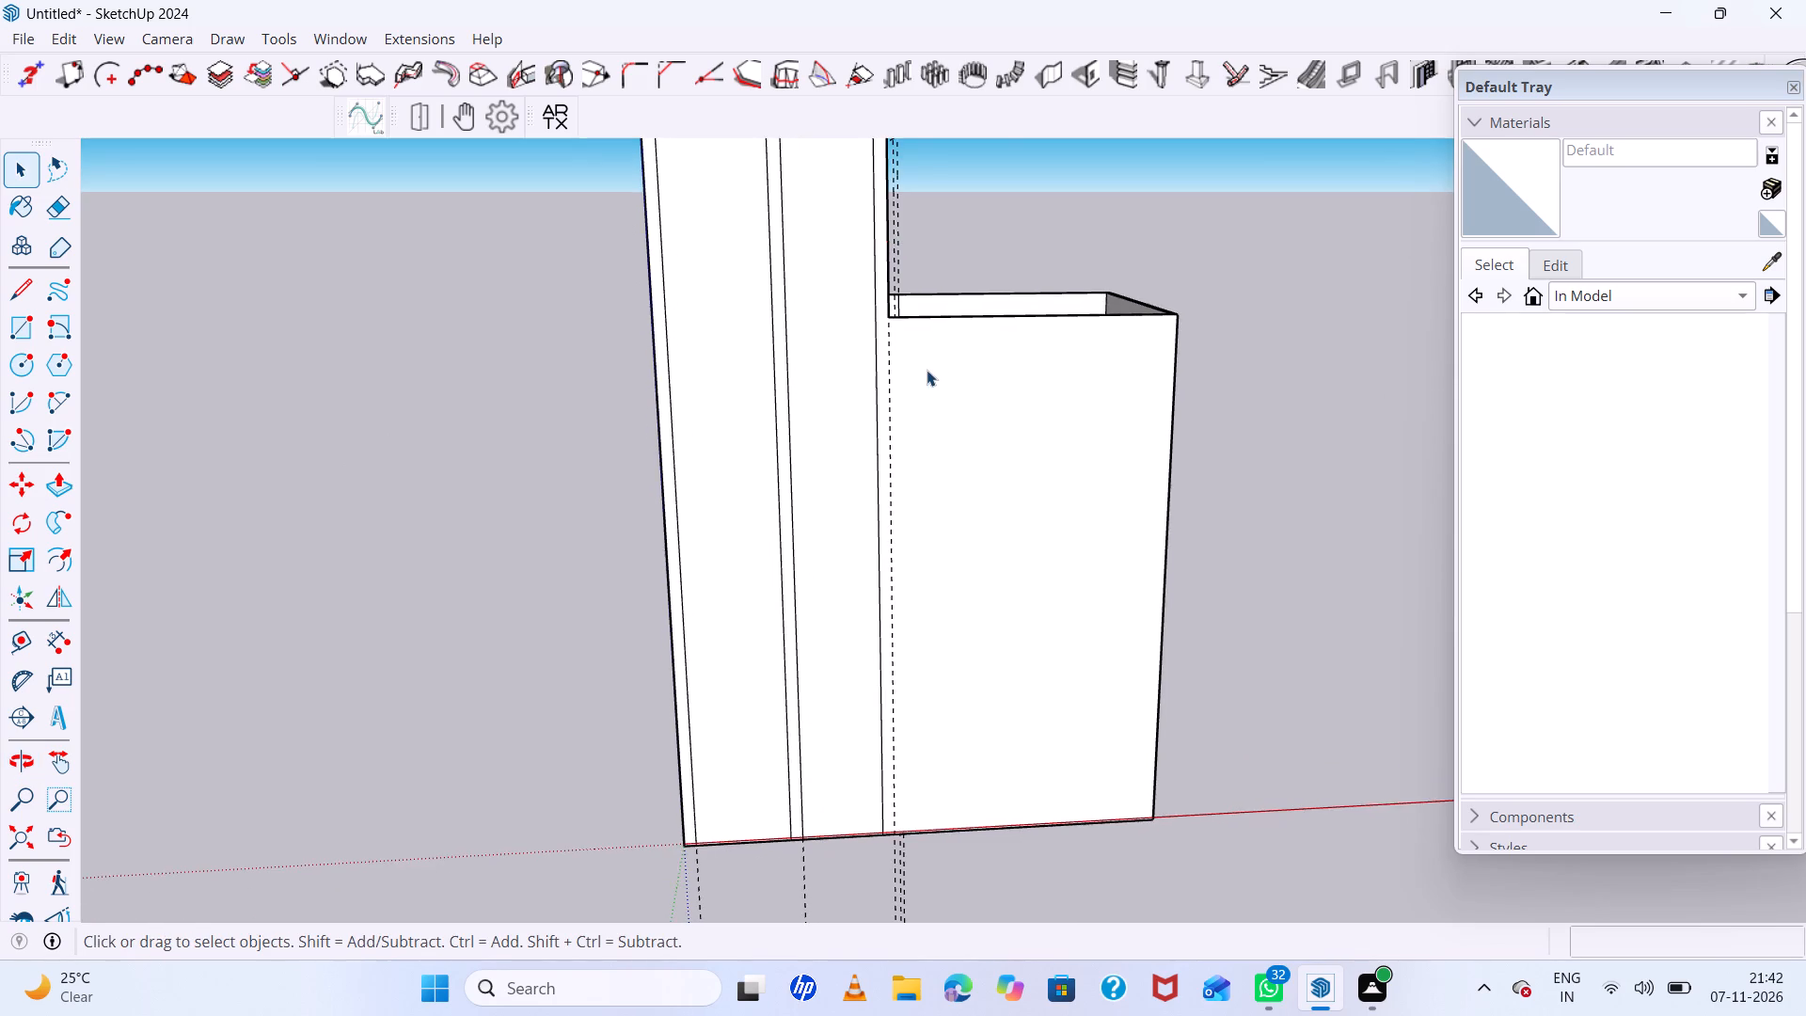
scroll(927, 377, "down", 8)
scroll(899, 287, "up", 14)
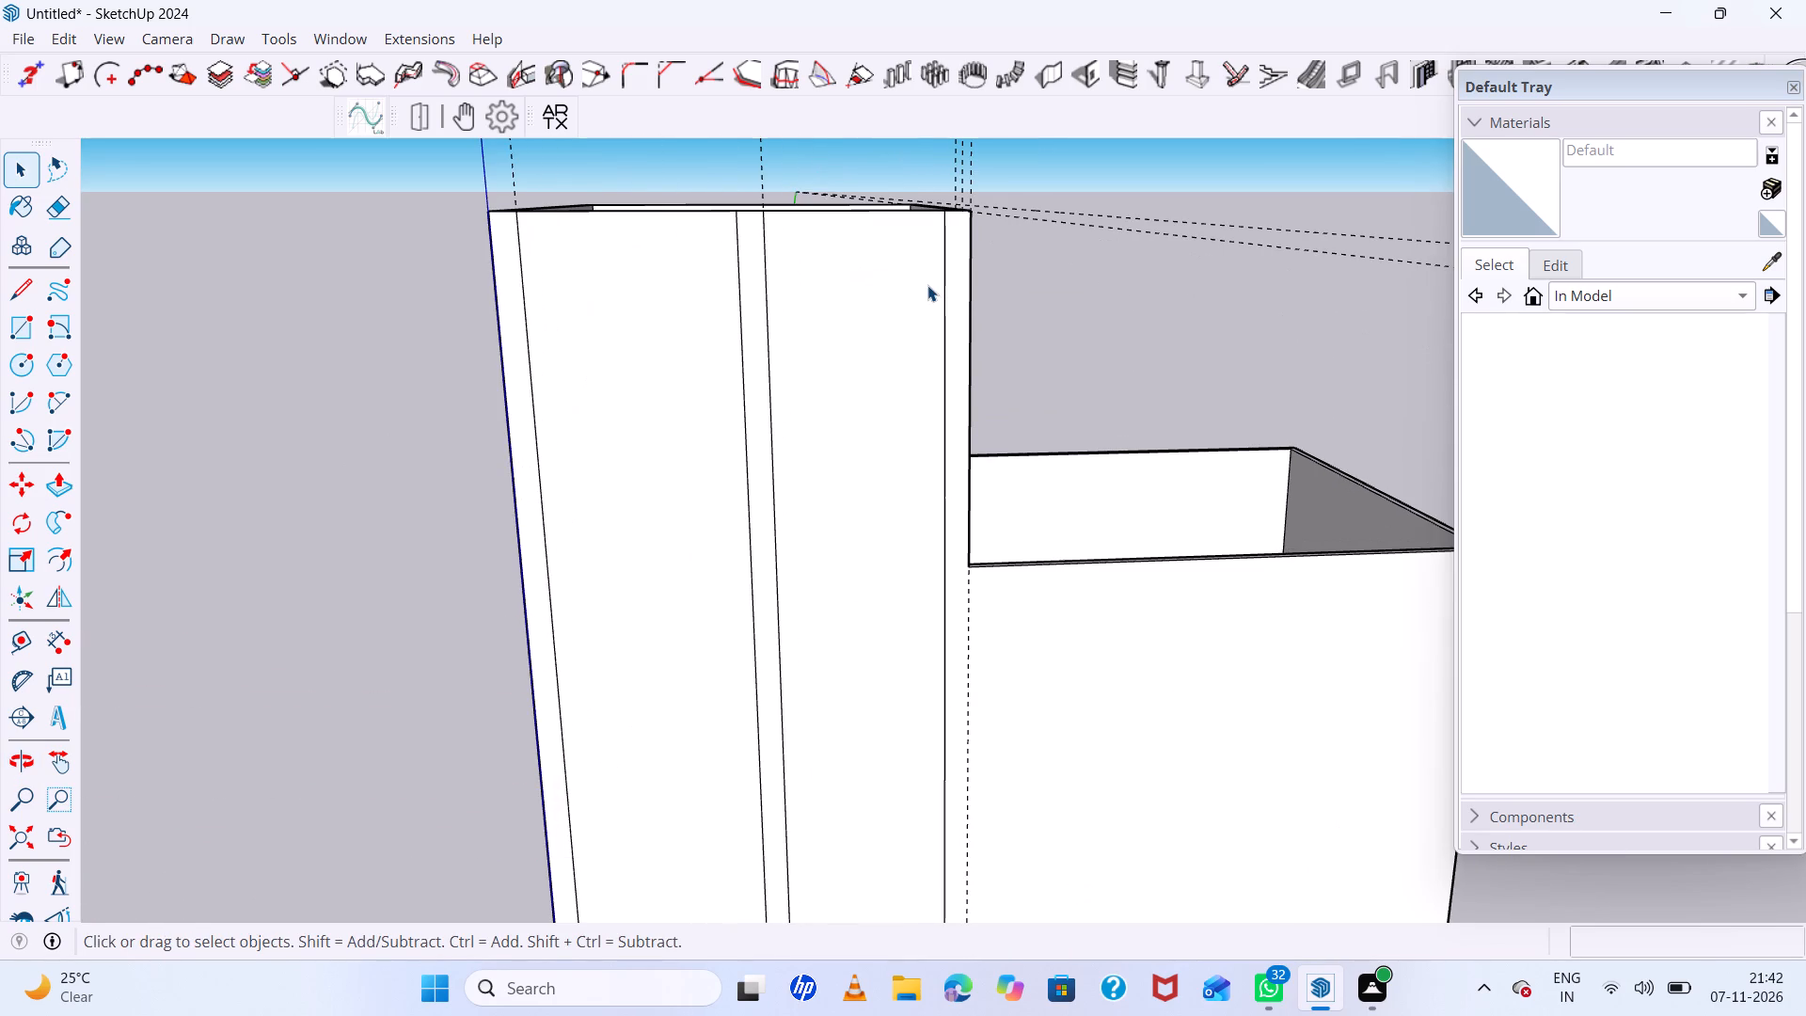
scroll(887, 330, "down", 6)
middle_click_drag(898, 330, 880, 337)
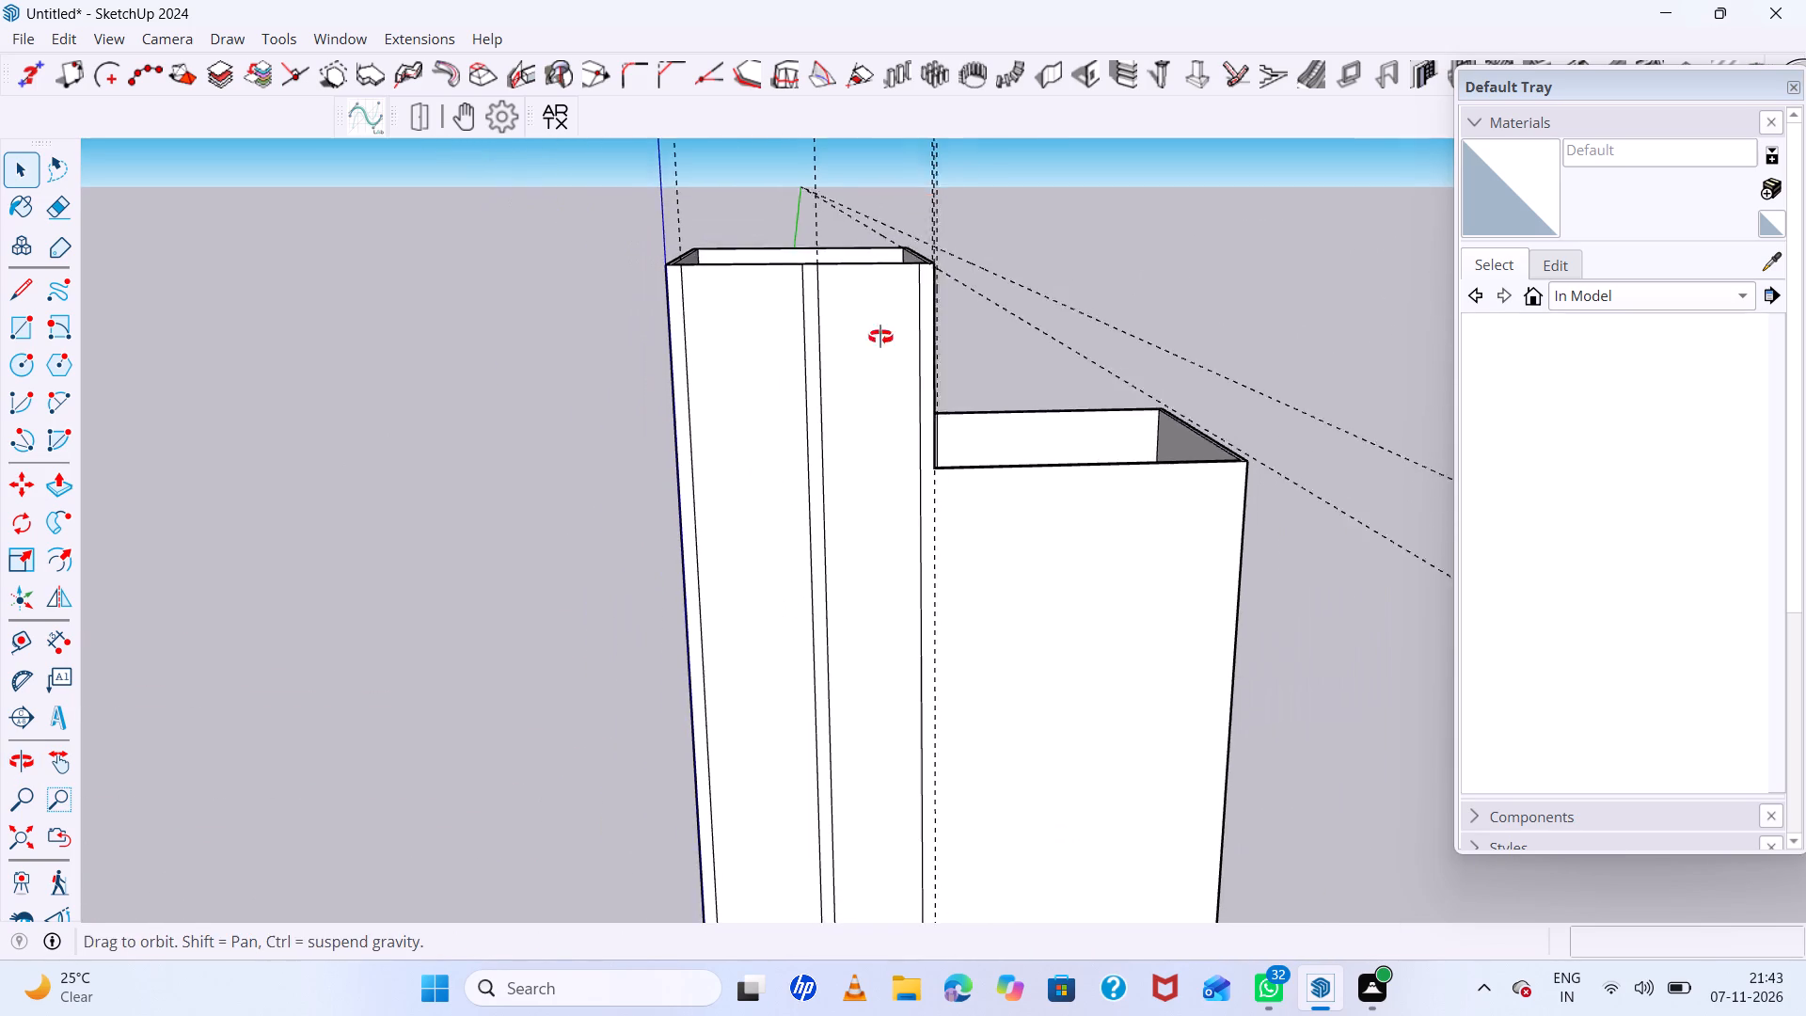
middle_click_drag(880, 337, 848, 367)
scroll(807, 303, "up", 13)
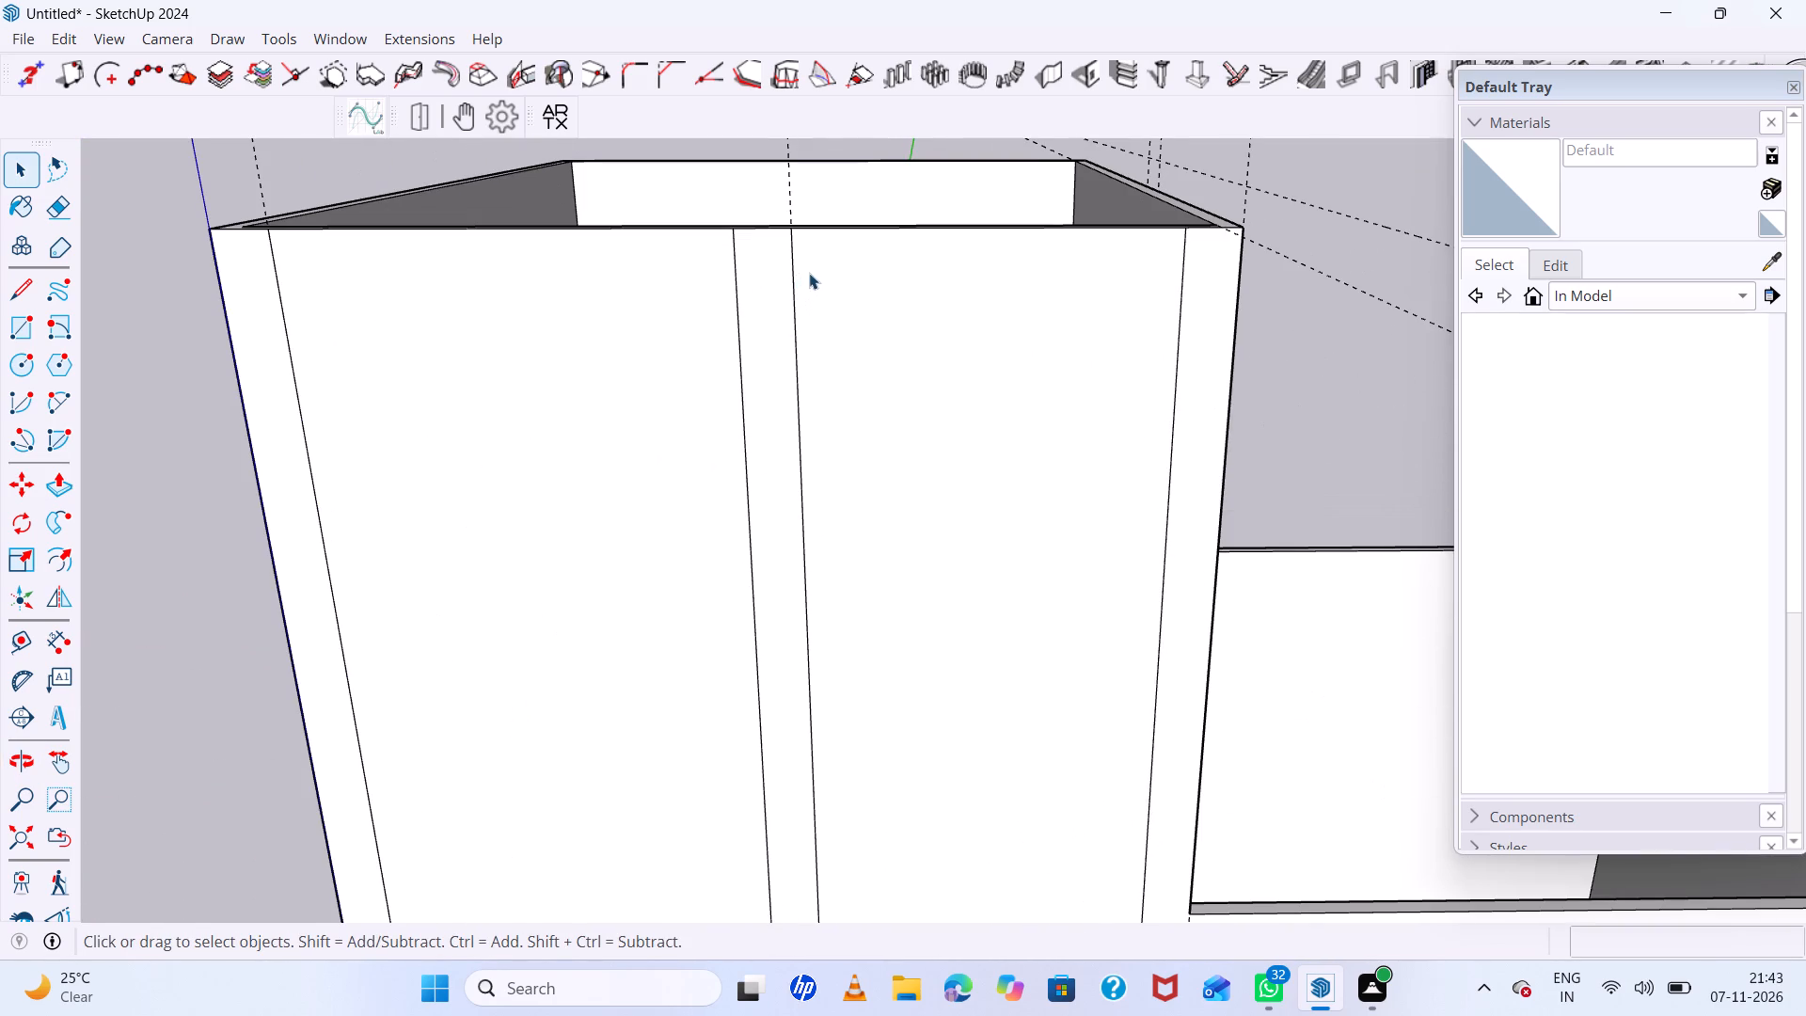
key("r")
left_click(796, 233)
scroll(949, 268, "down", 6)
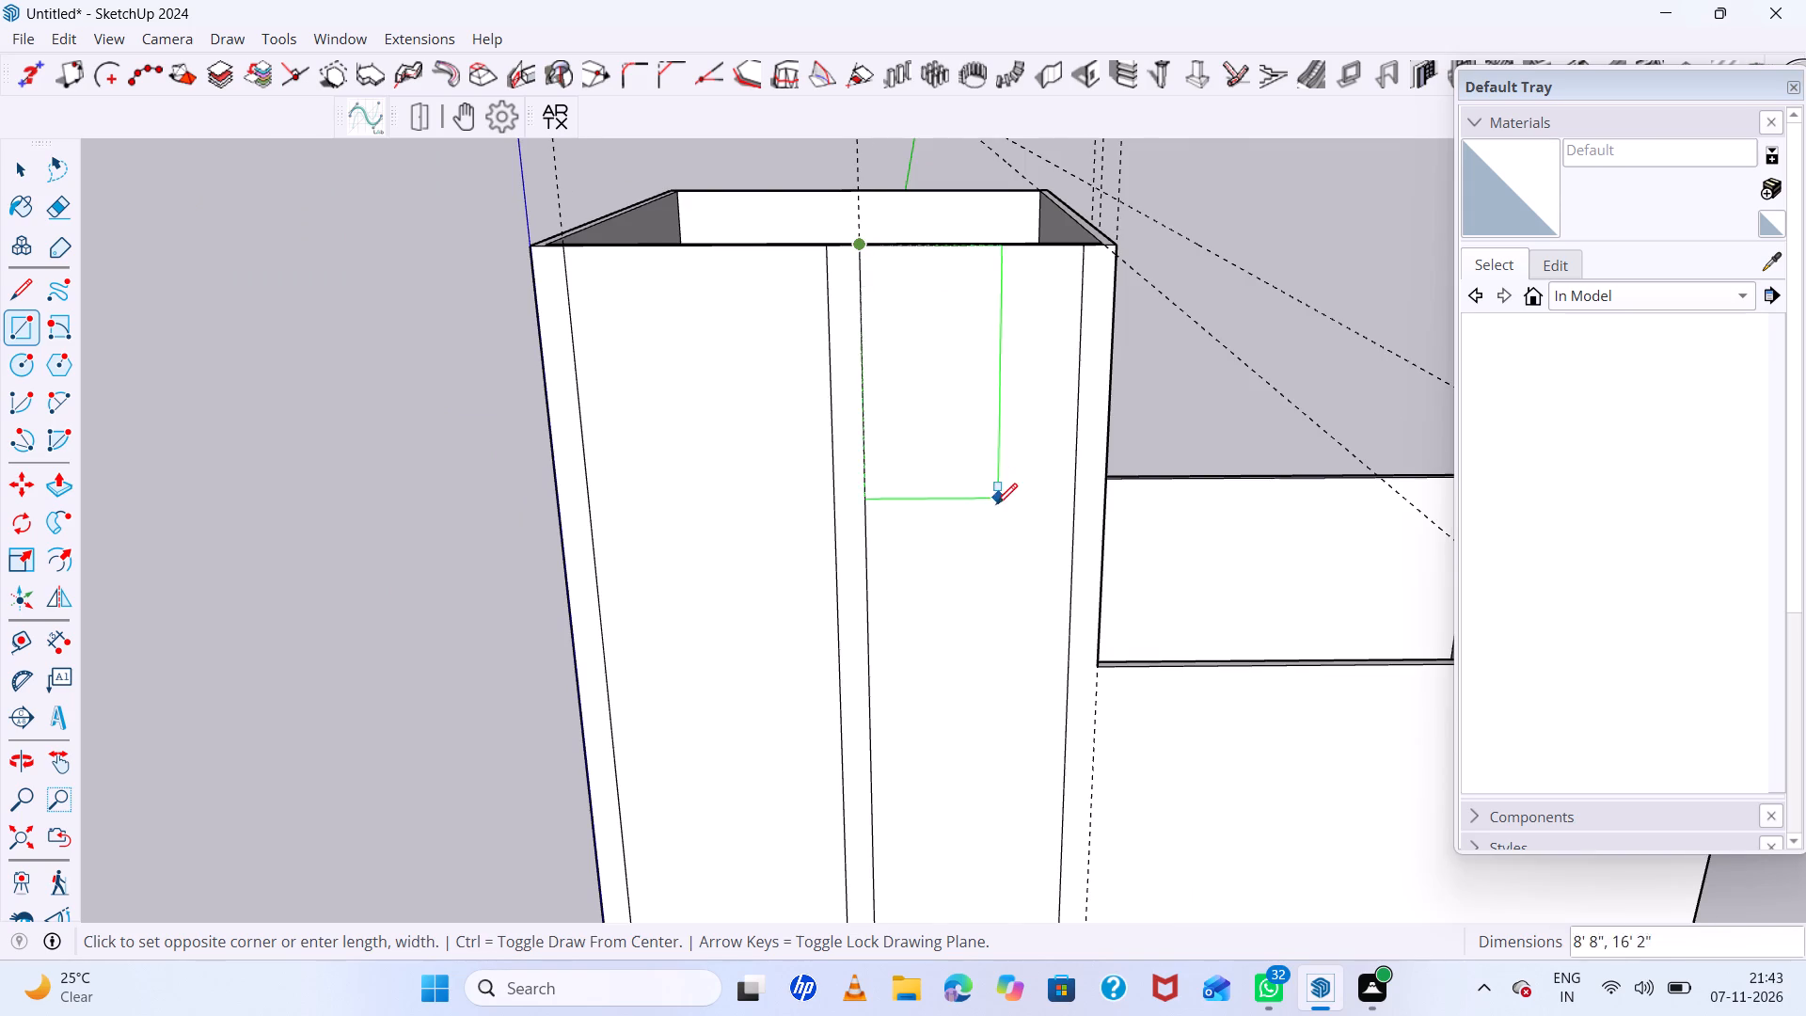
scroll(996, 504, "down", 15)
scroll(1015, 728, "up", 6)
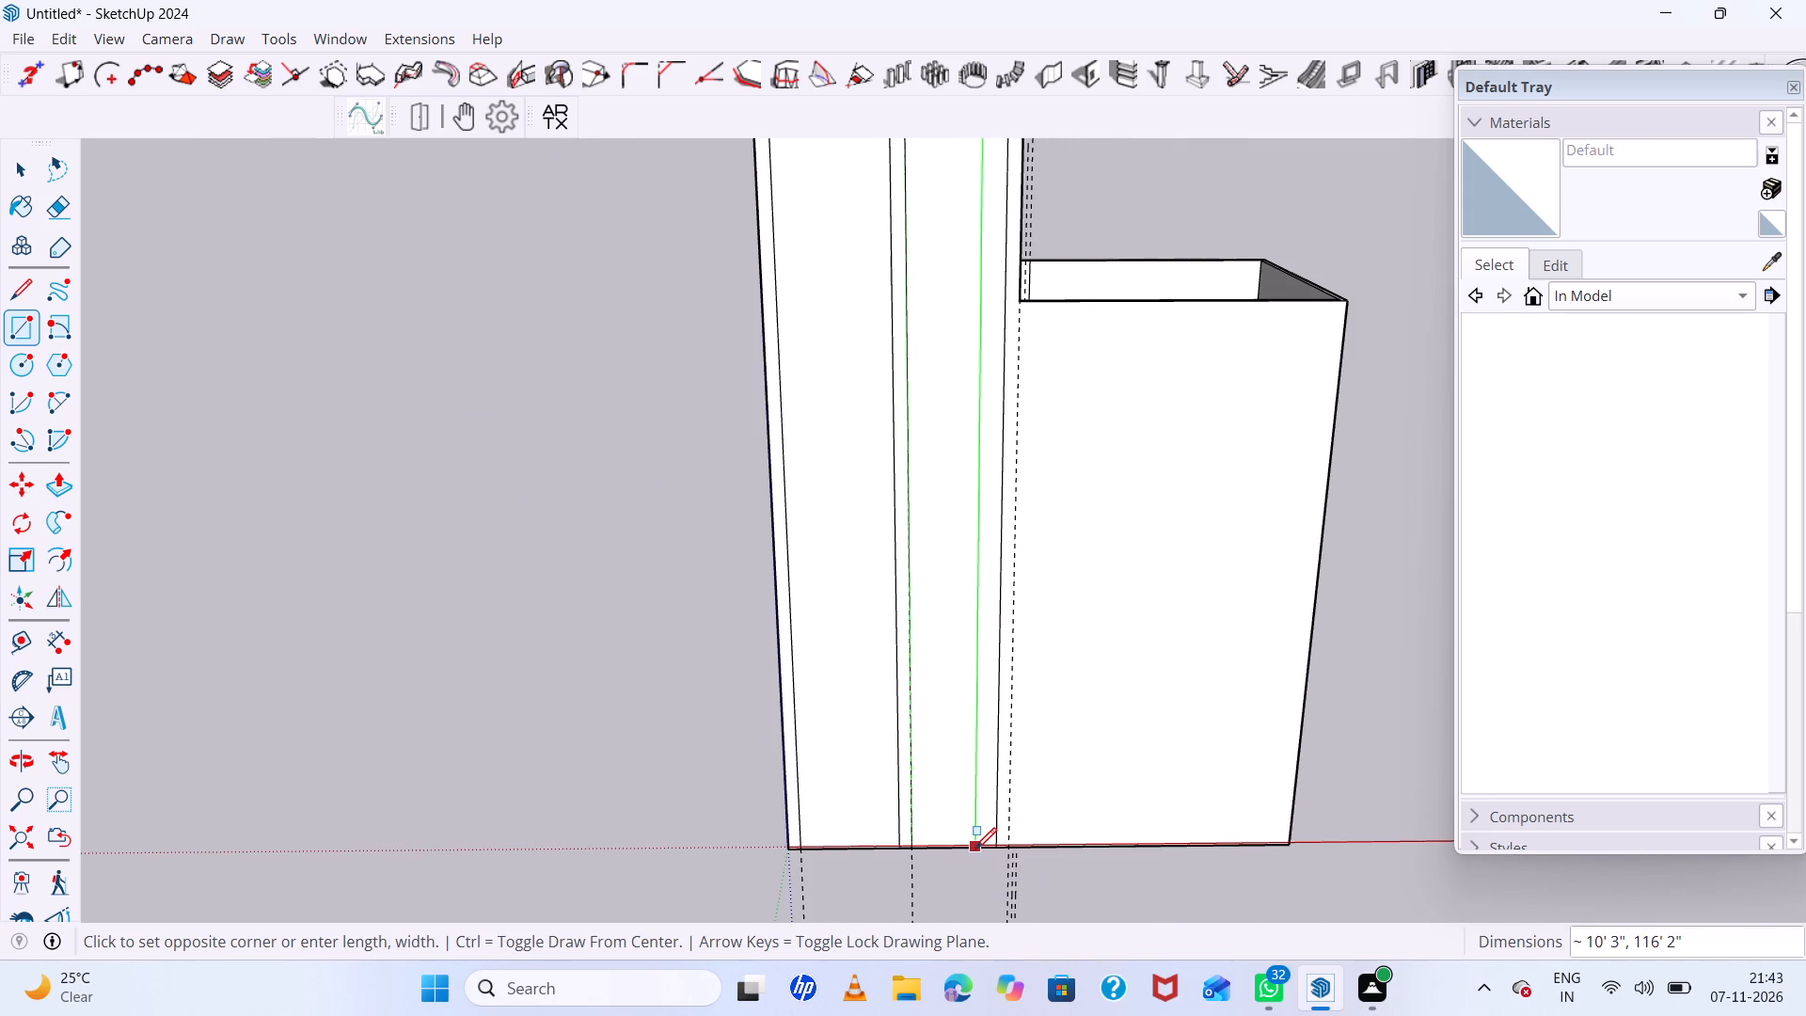
left_click(975, 849)
Pull the step wall's inner face about 4' 8" inward to line up with the new rectangle's far vertical edge.
scroll(944, 824, "down", 7)
middle_click_drag(1009, 681, 1007, 734)
scroll(941, 476, "up", 9)
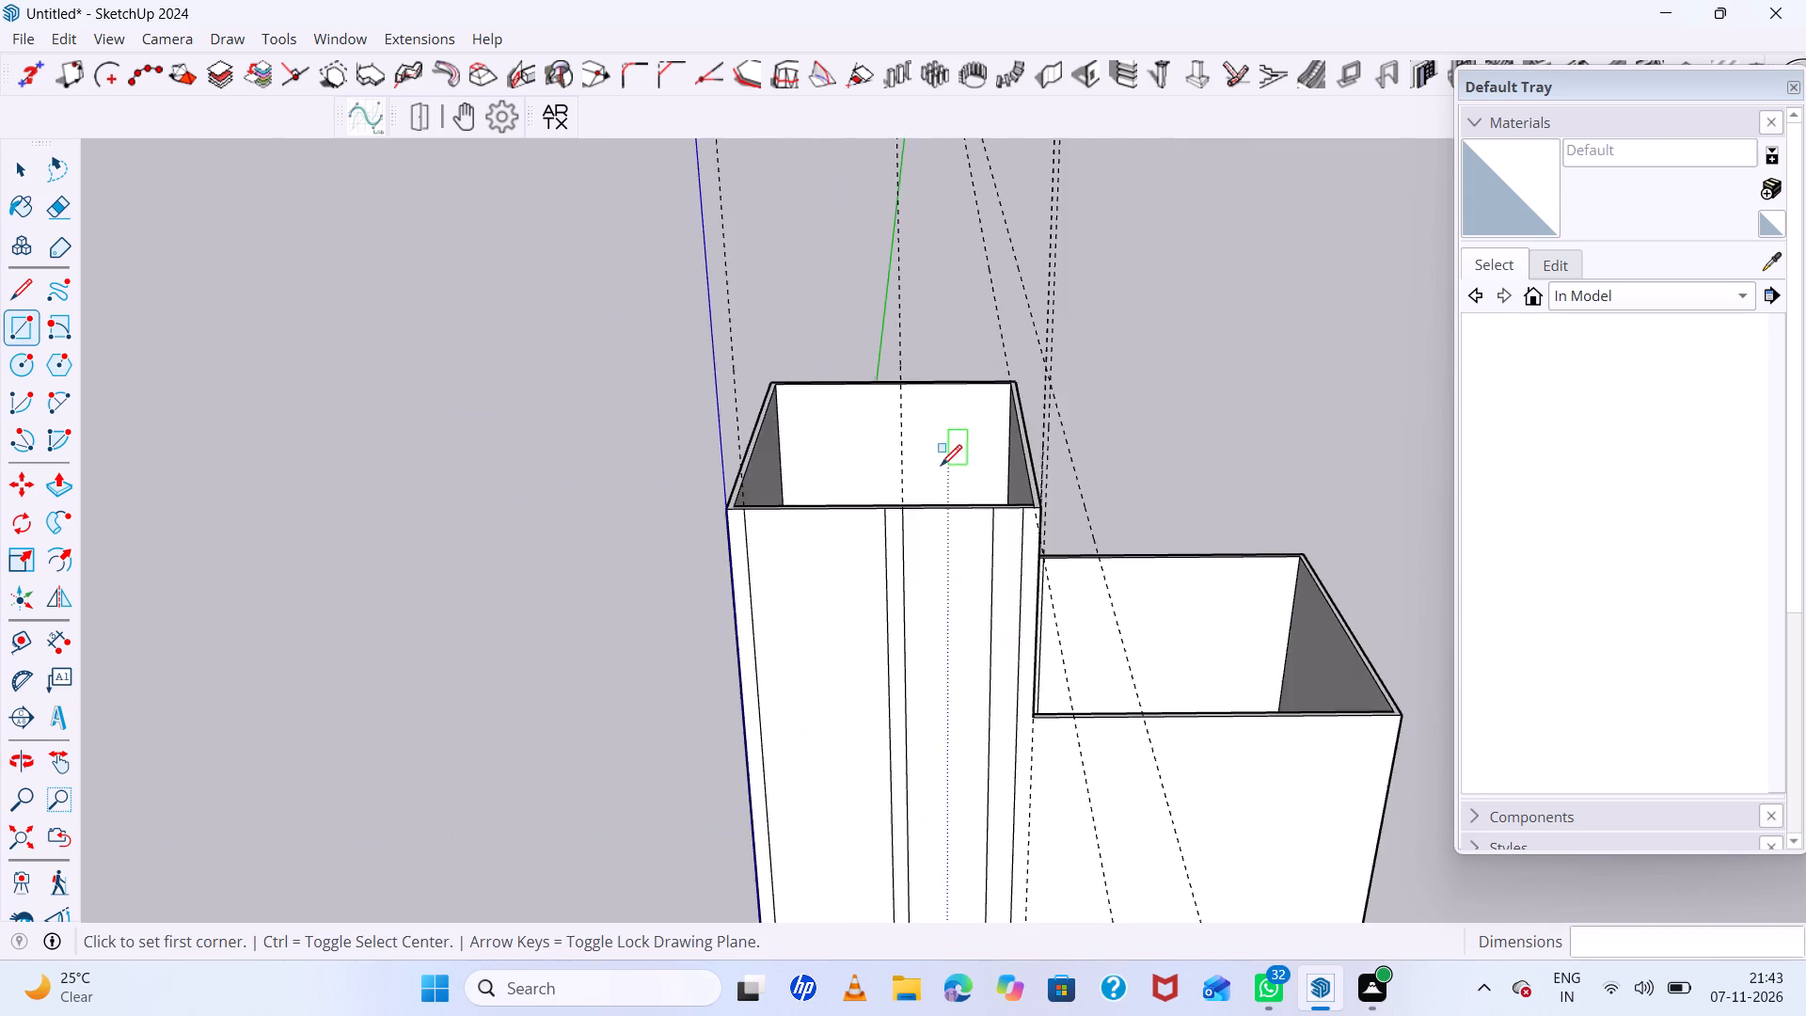
scroll(941, 466, "up", 4)
middle_click_drag(1006, 502, 1056, 520)
scroll(1195, 521, "up", 6)
key("v")
scroll(1211, 579, "up", 5)
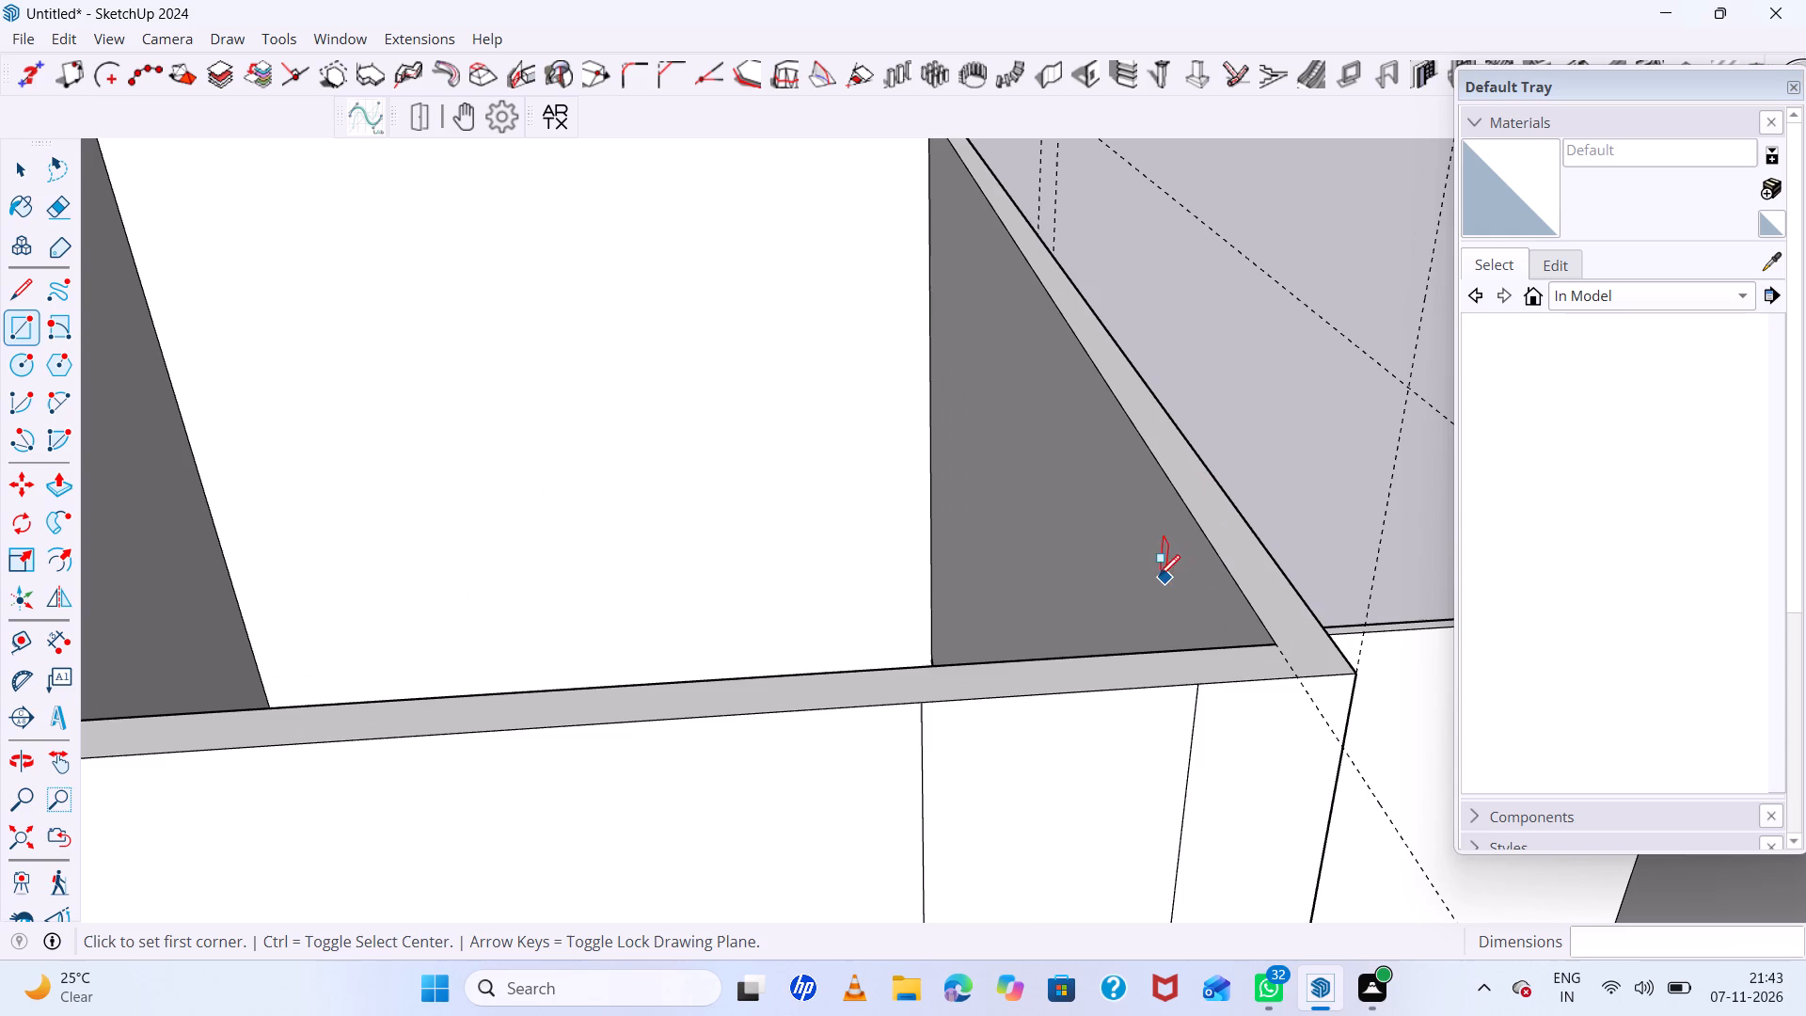
key("space")
left_click(1198, 585)
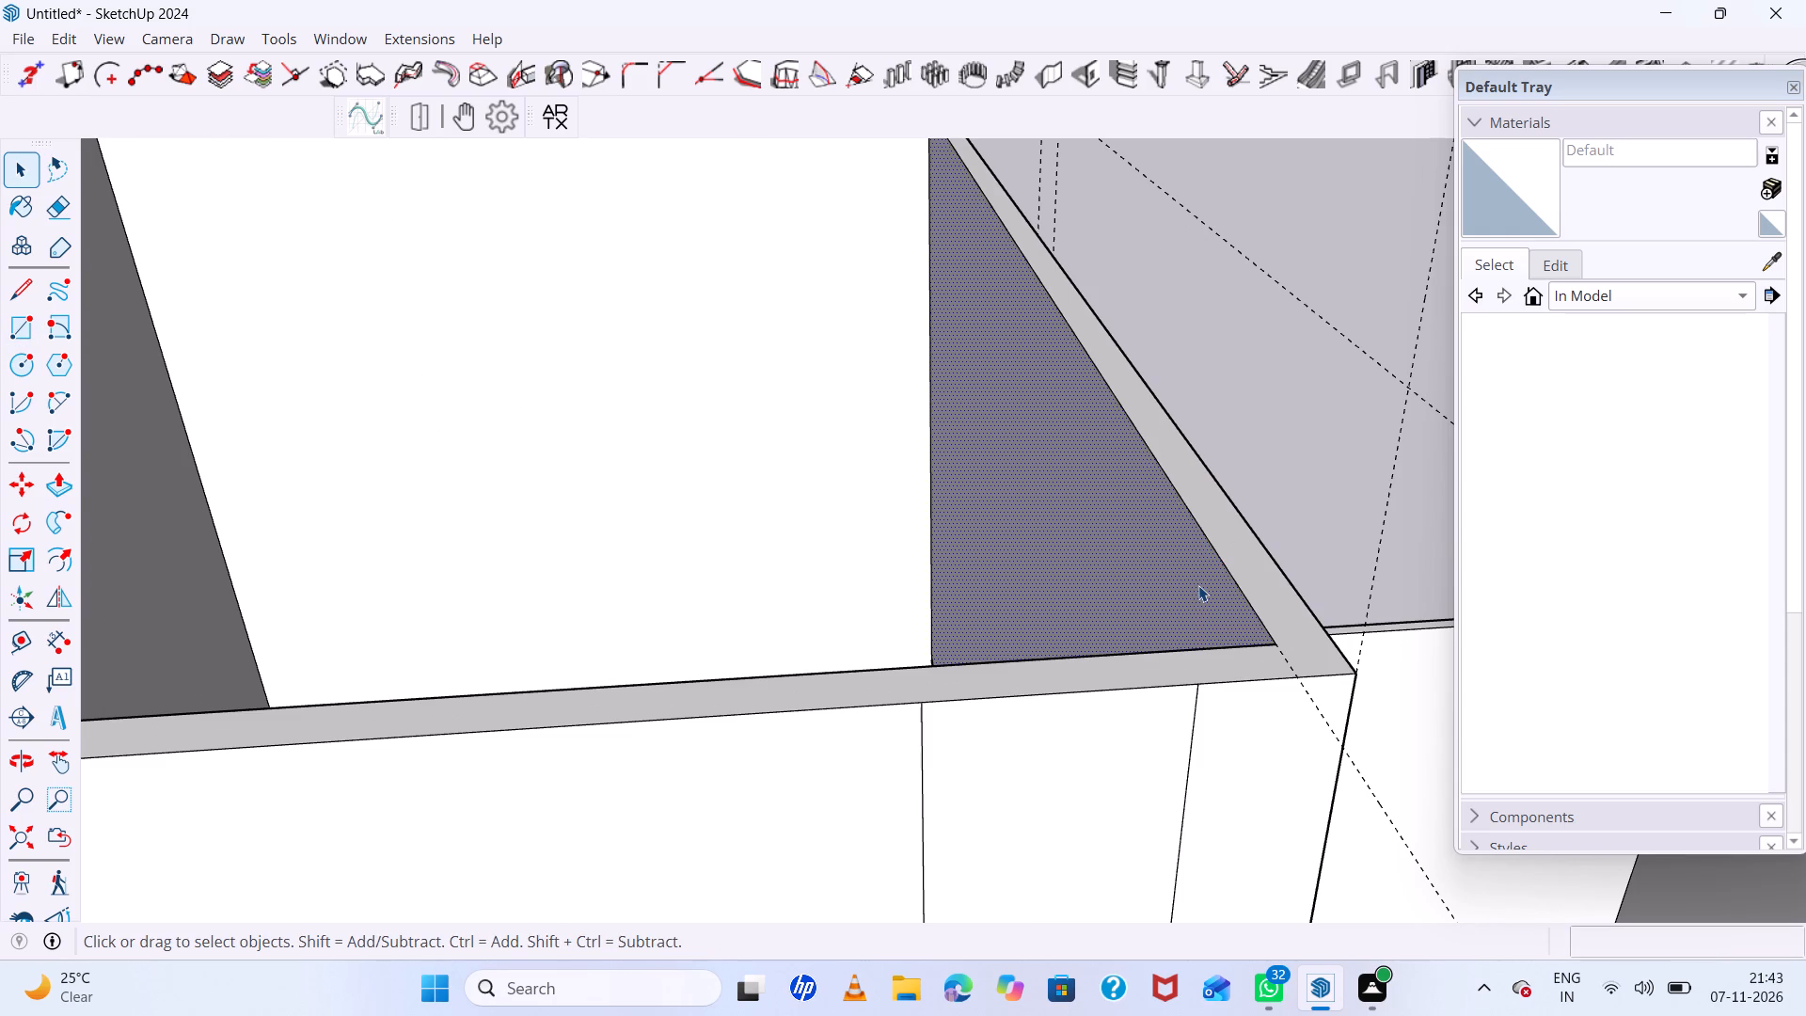
key("p")
left_click(1198, 584)
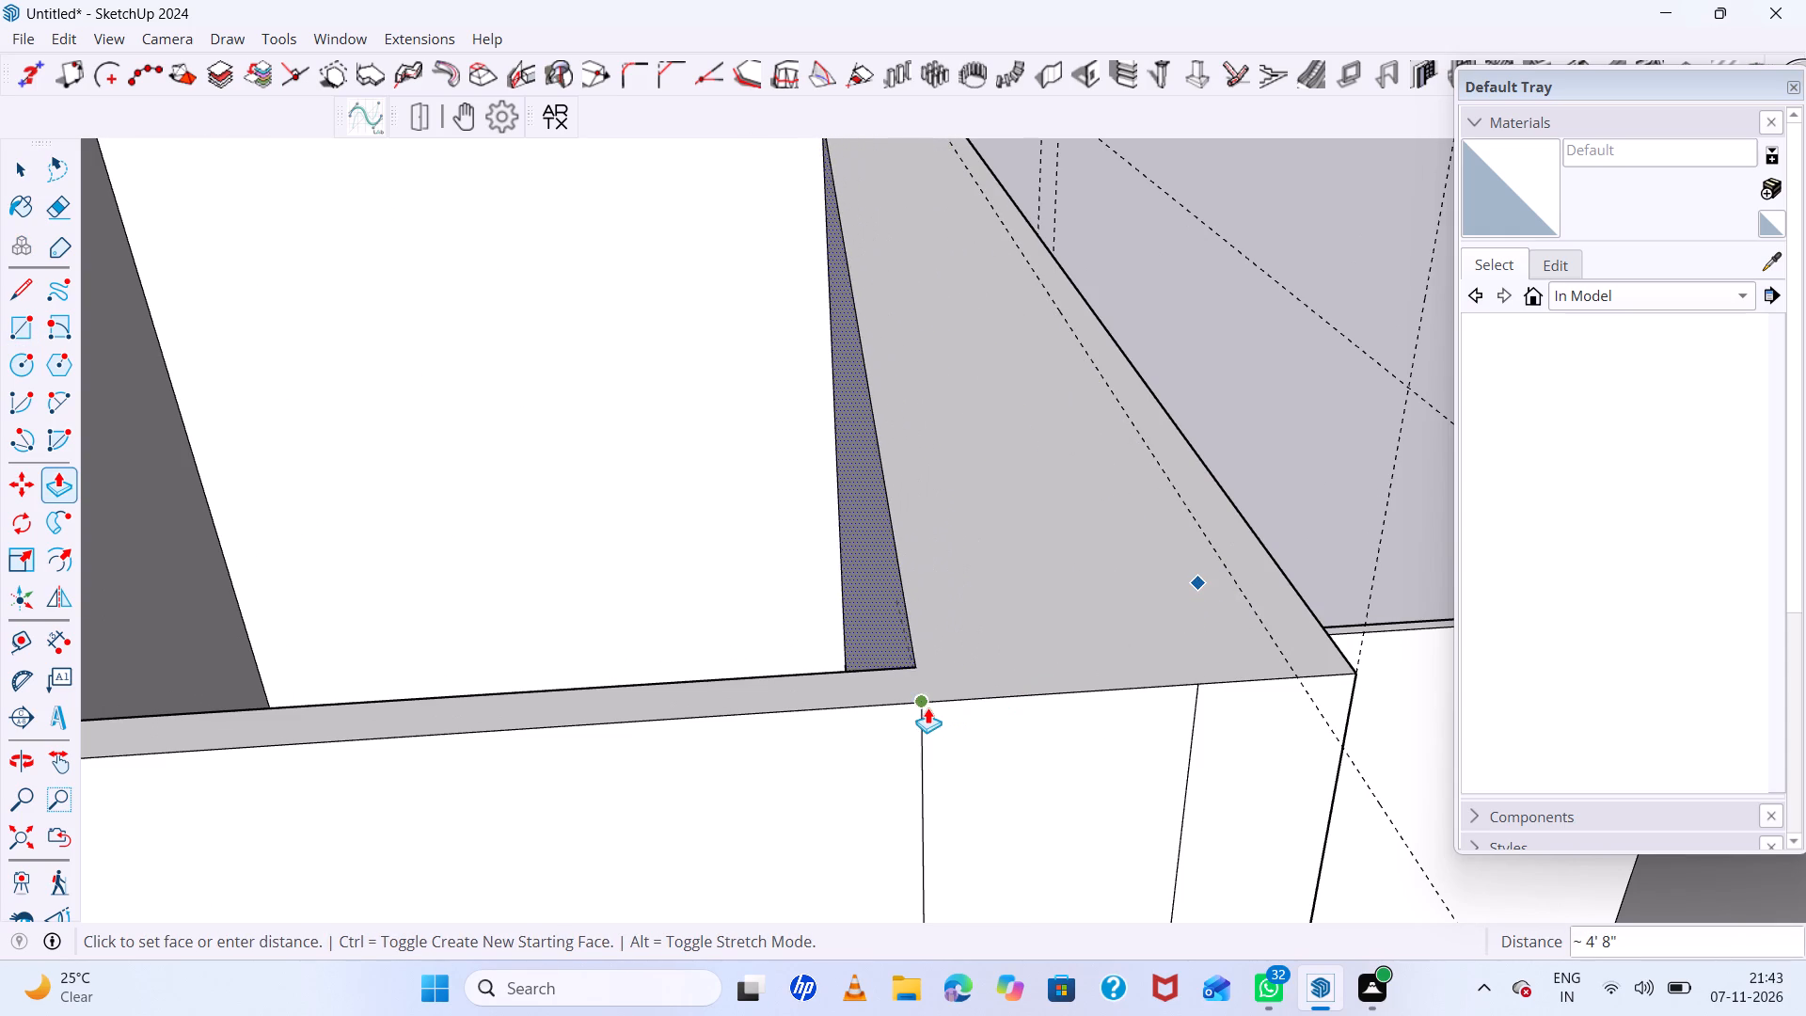
left_click(927, 706)
scroll(922, 659, "down", 8)
middle_click_drag(1064, 664, 1070, 605)
key("space")
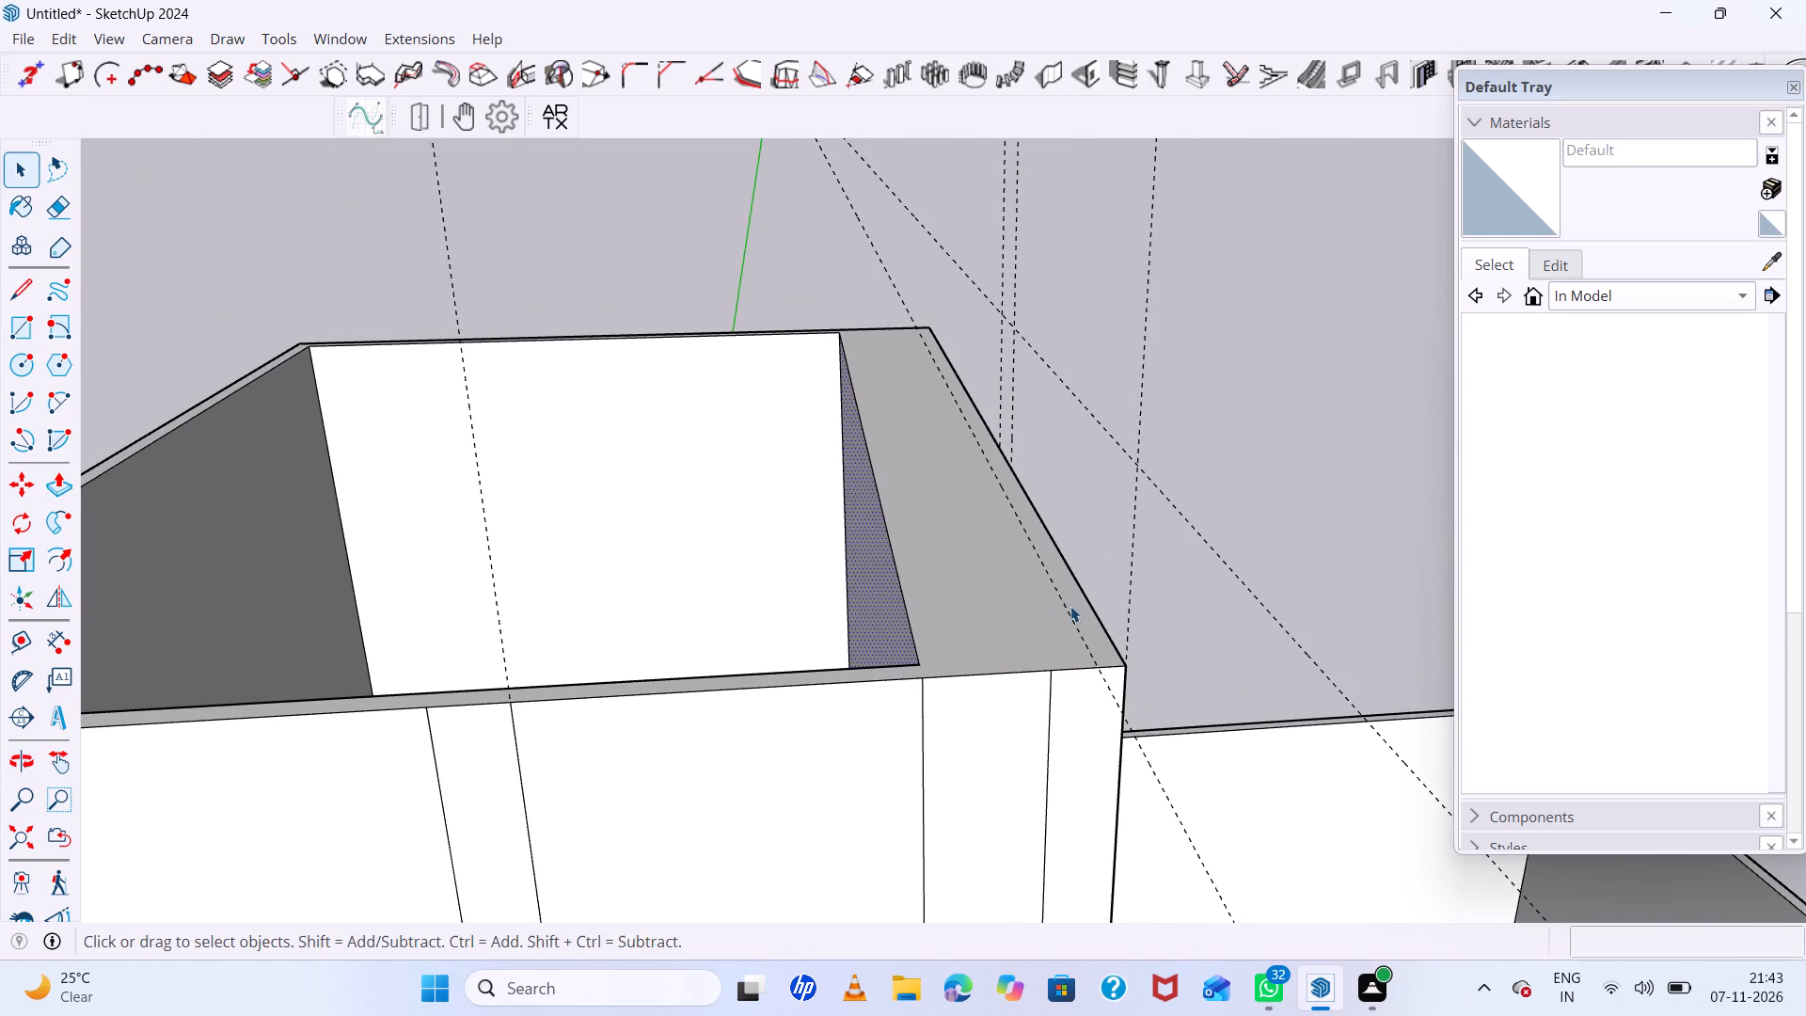
Place a vertical guide line 2' from the new rectangle's far edge, toward the step wall's outer side.
key("t")
left_click(924, 760)
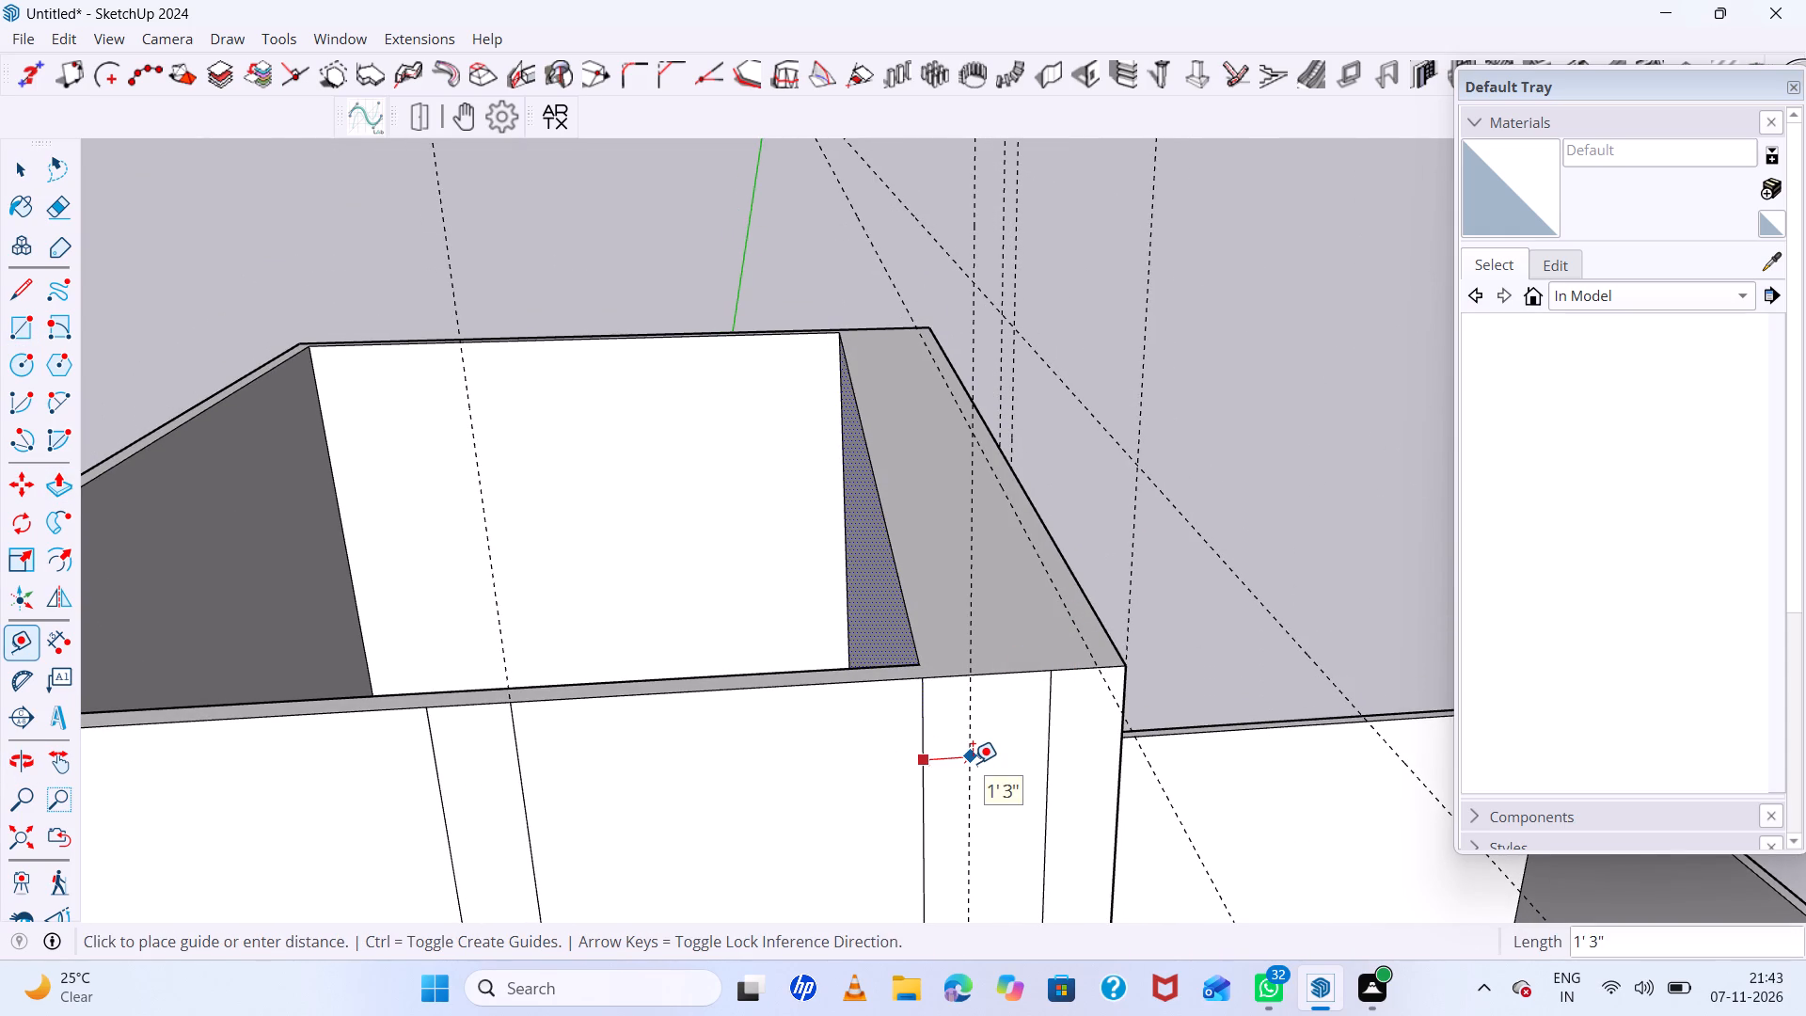
type("2'")
key("Return")
Delete the vertical edge near the front corner of the step wall's outer face.
middle_click_drag(1092, 643, 1058, 644)
key("space")
scroll(1139, 670, "up", 4)
middle_click_drag(1147, 671, 1092, 650)
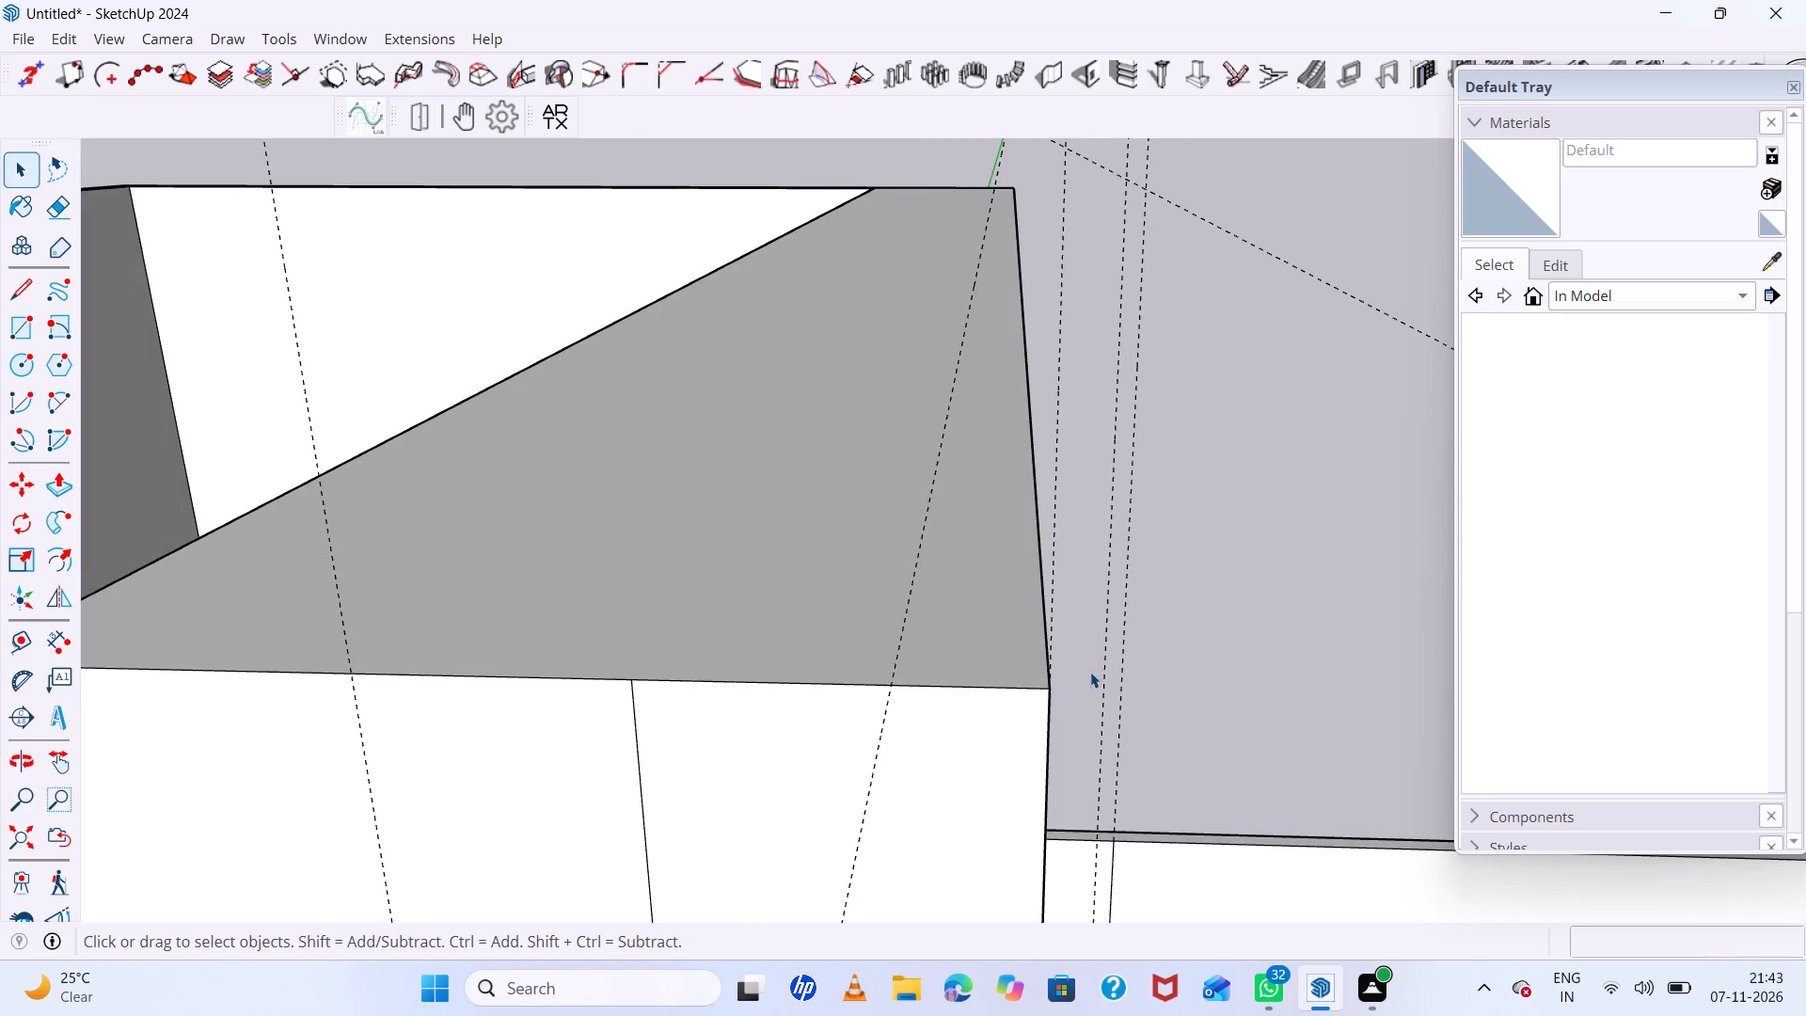
middle_click_drag(1045, 641, 910, 582)
key("space")
left_click(1113, 676)
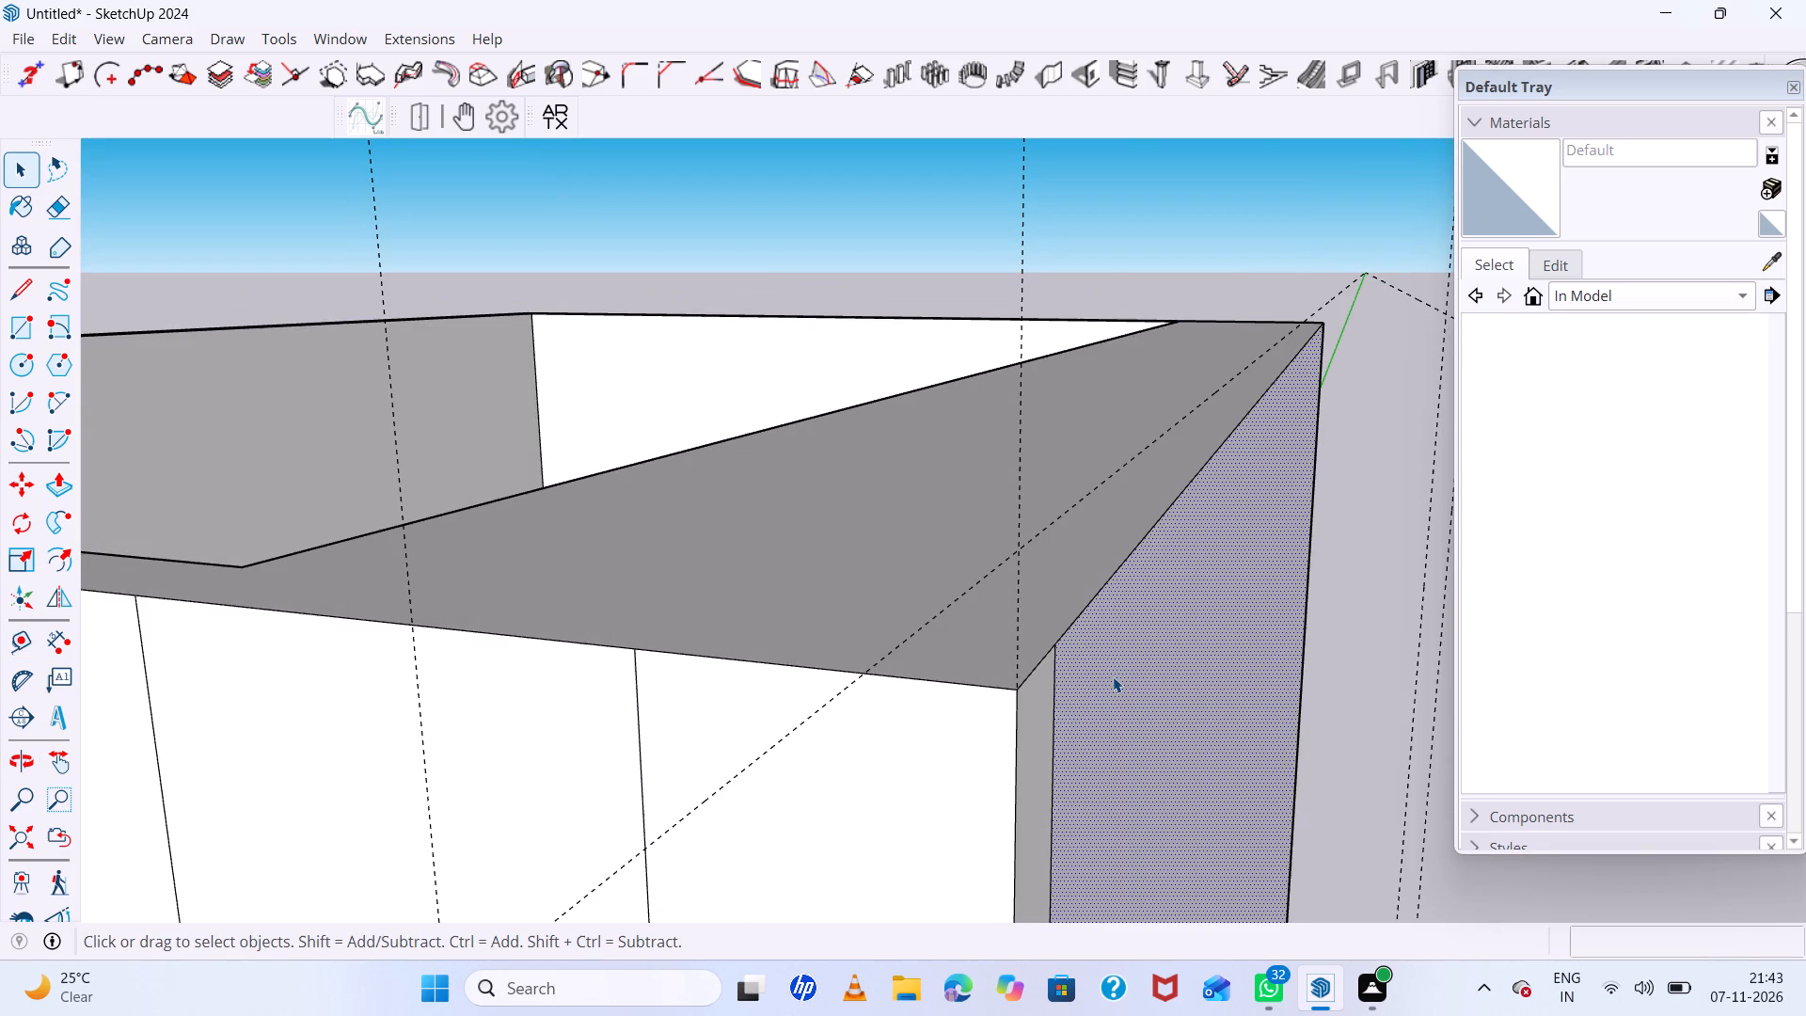
left_click(1054, 738)
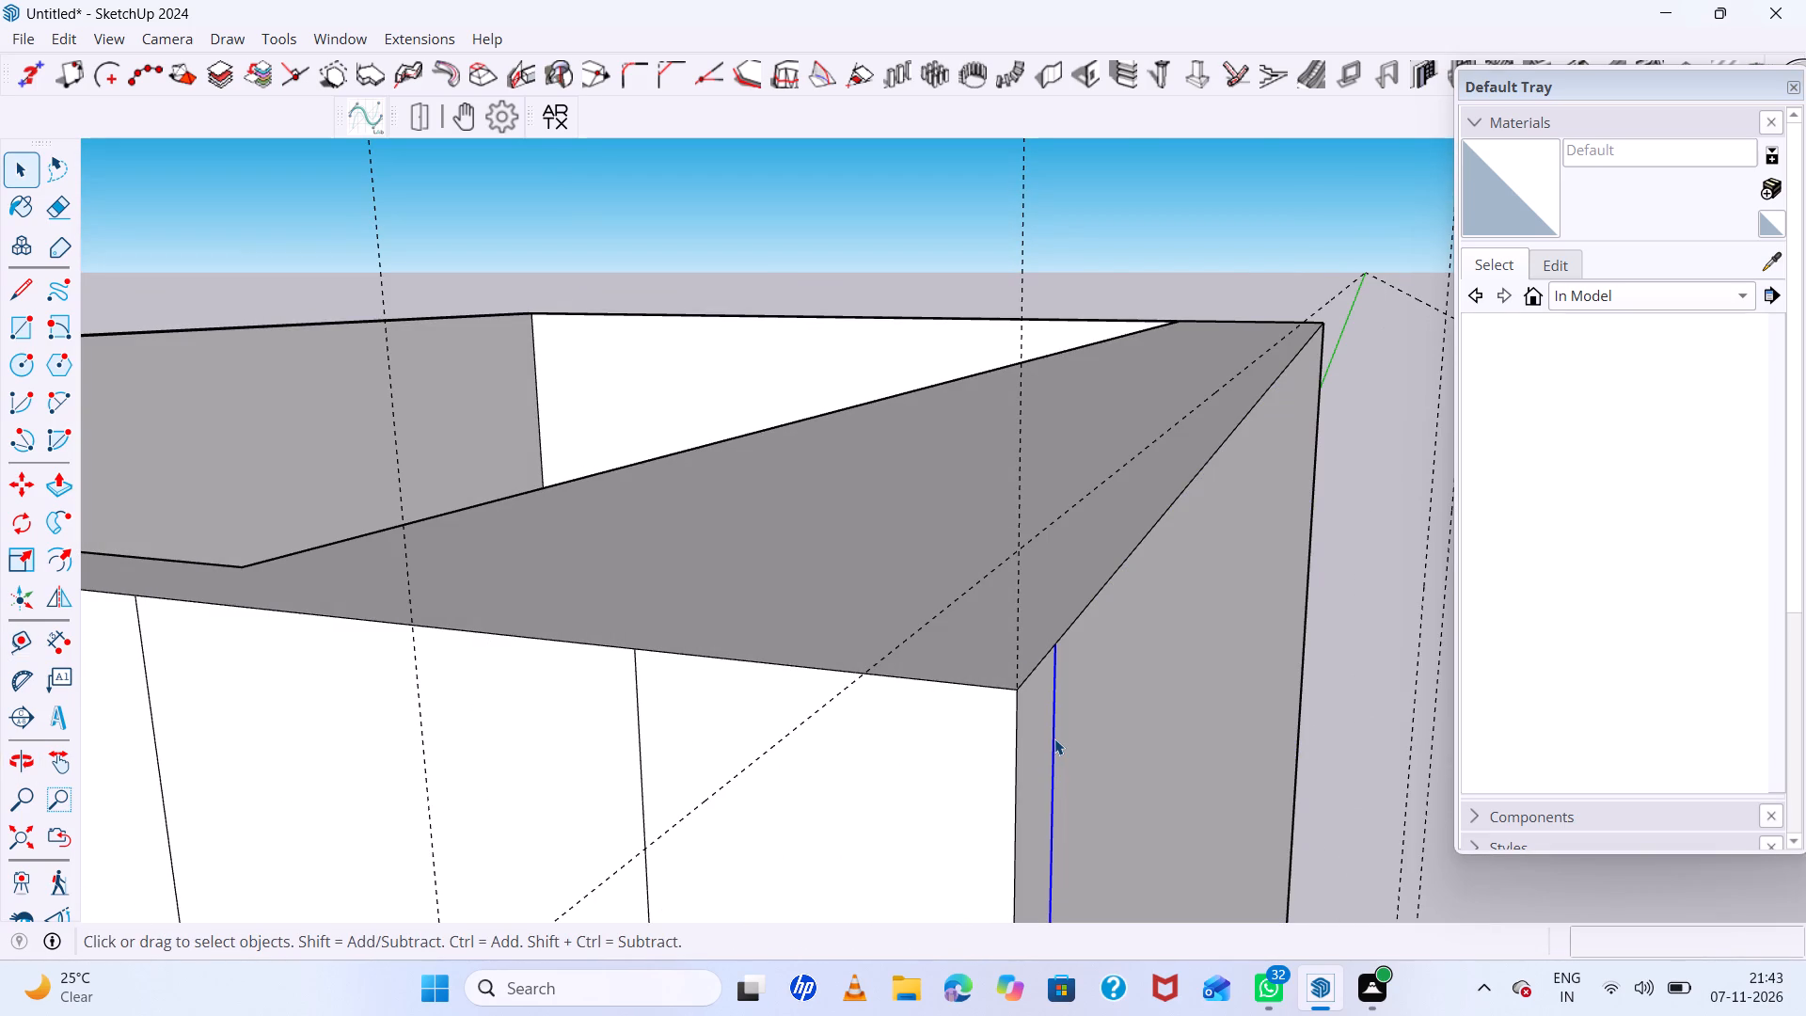
key("Delete")
Push the step wall's outer face inward to the 2' guide line.
left_click(1057, 734)
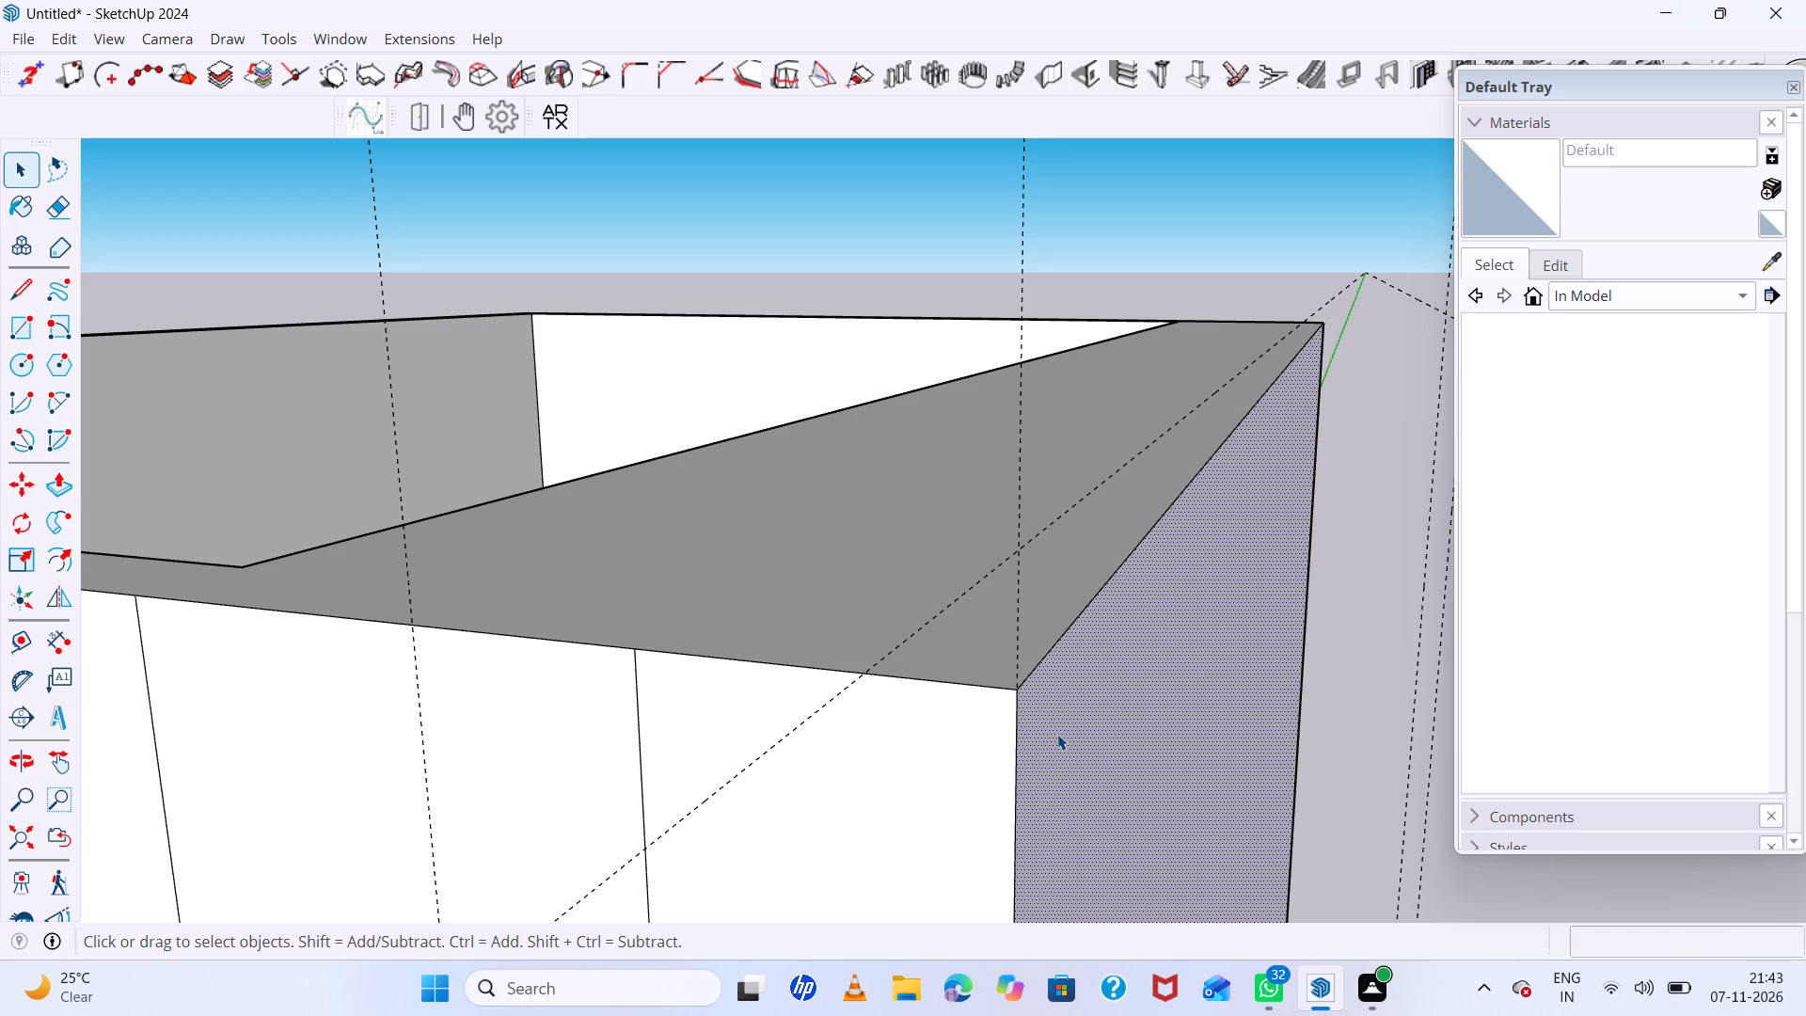
key("p")
left_click(1057, 734)
scroll(421, 665, "down", 7)
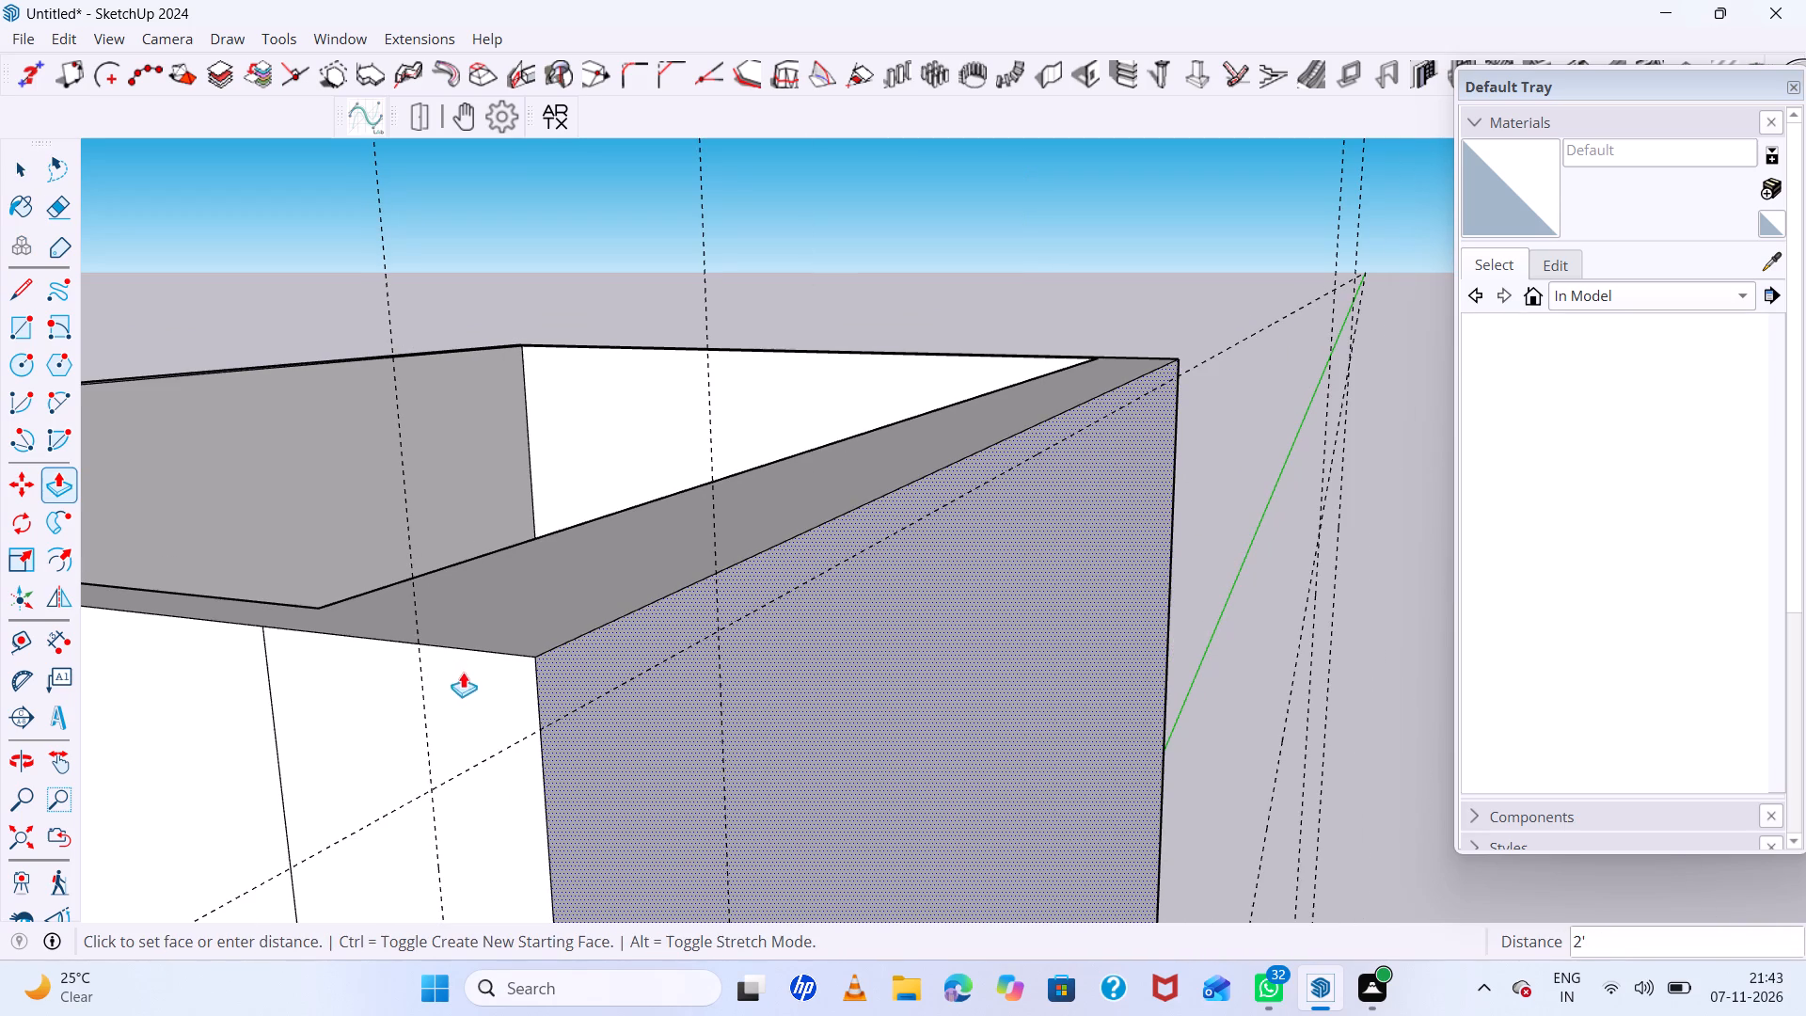
left_click(542, 706)
left_click(559, 704)
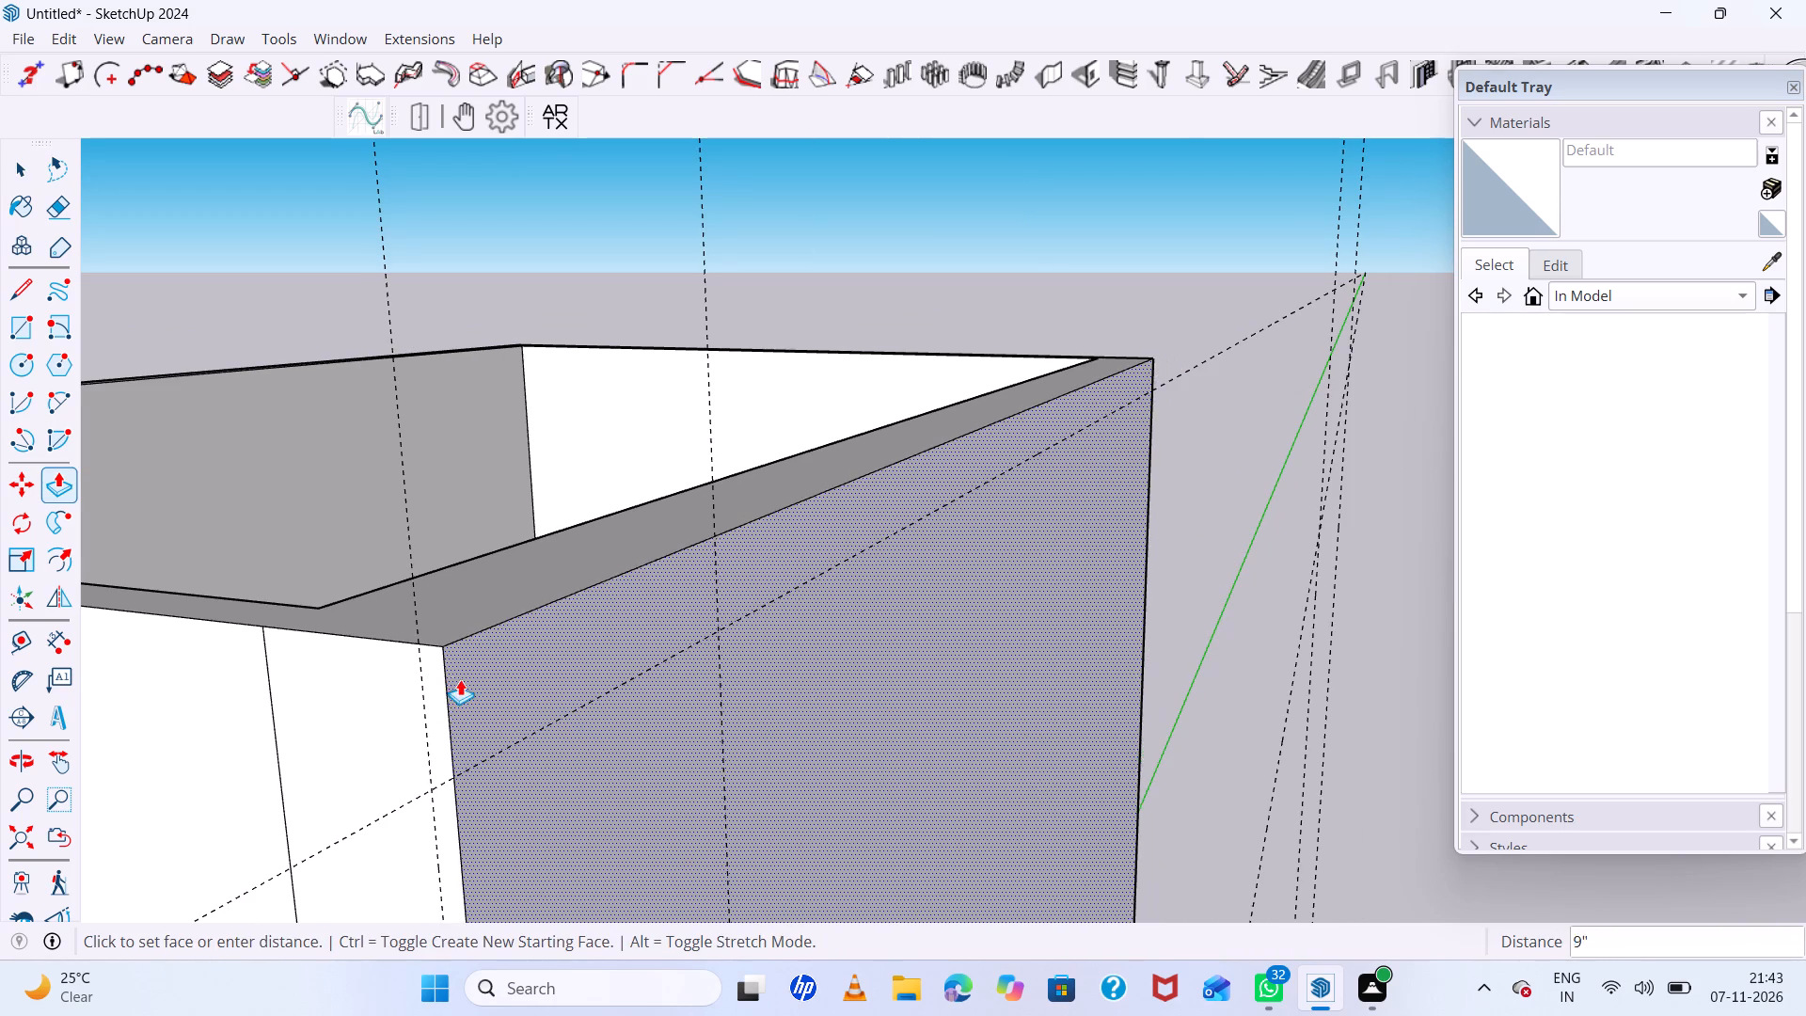
scroll(449, 674, "down", 14)
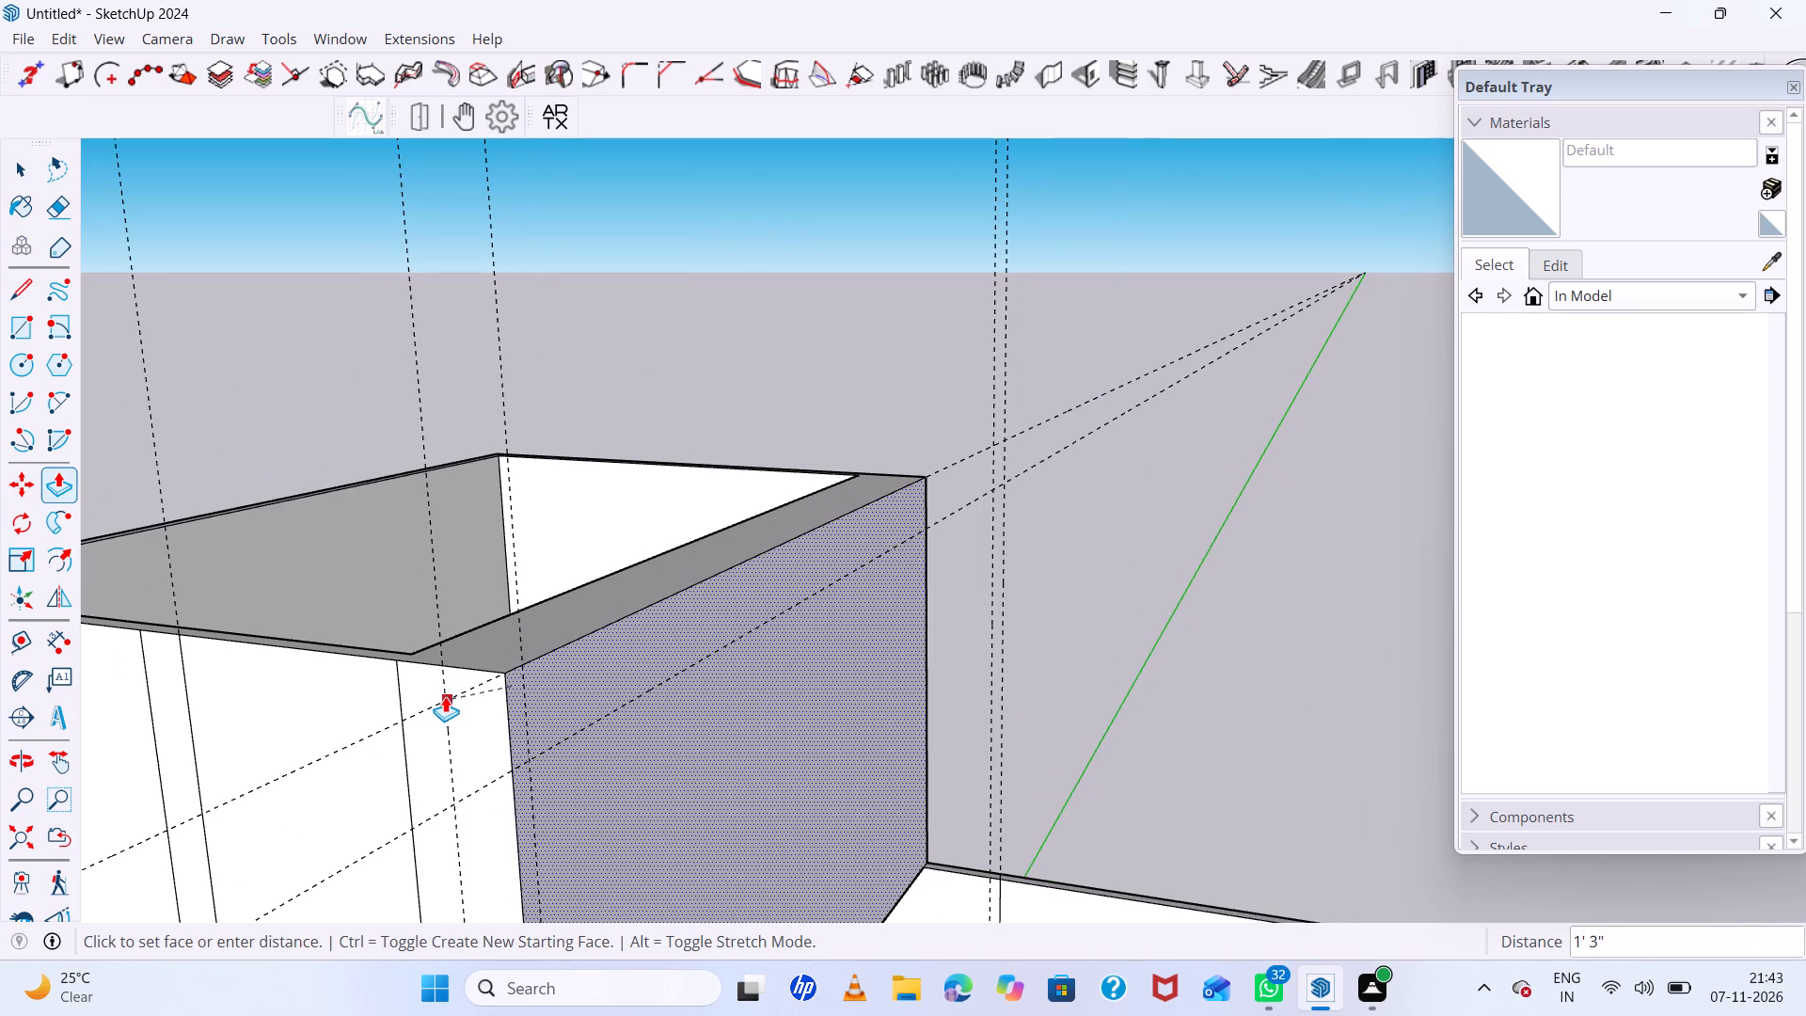
middle_click_drag(467, 689, 564, 635)
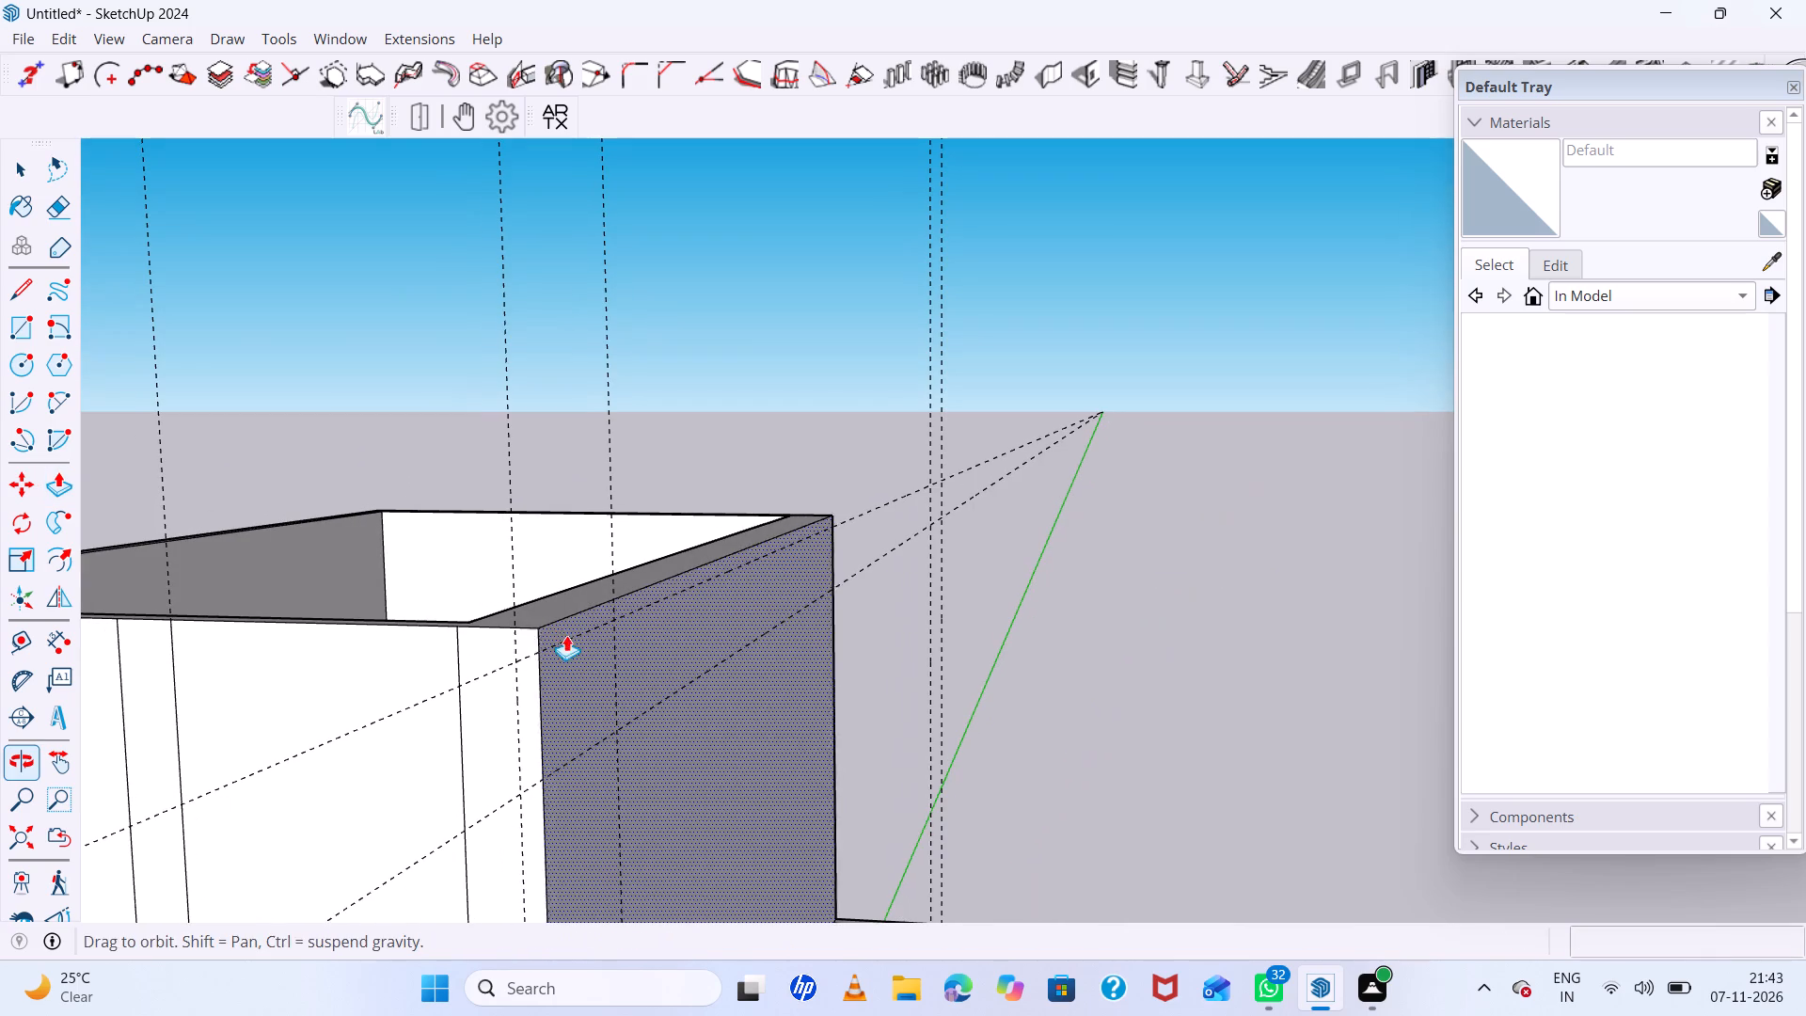
left_click(520, 707)
Place a guide line 9" inward from the outer top edge of the step wall.
scroll(738, 585, "down", 17)
middle_click_drag(787, 548, 831, 640)
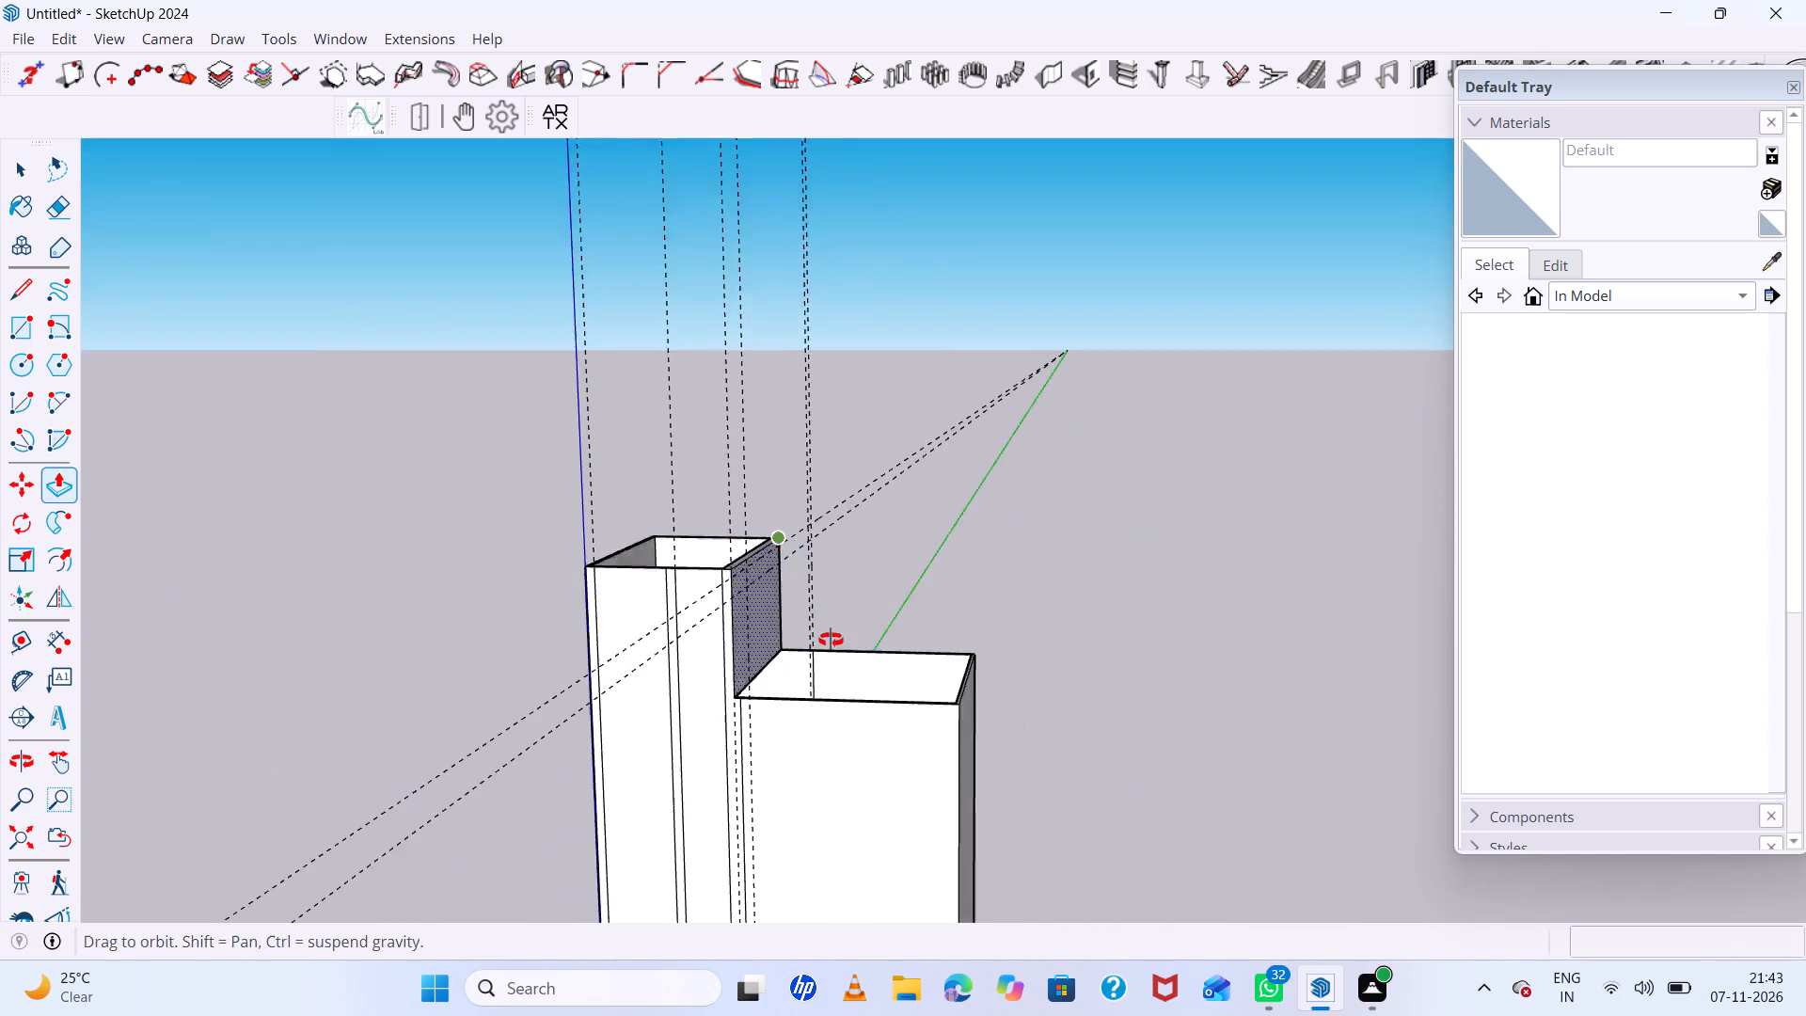
middle_click_drag(831, 640, 894, 850)
scroll(737, 600, "up", 7)
middle_click_drag(817, 616, 853, 665)
scroll(851, 666, "down", 1)
scroll(771, 687, "up", 7)
key("space")
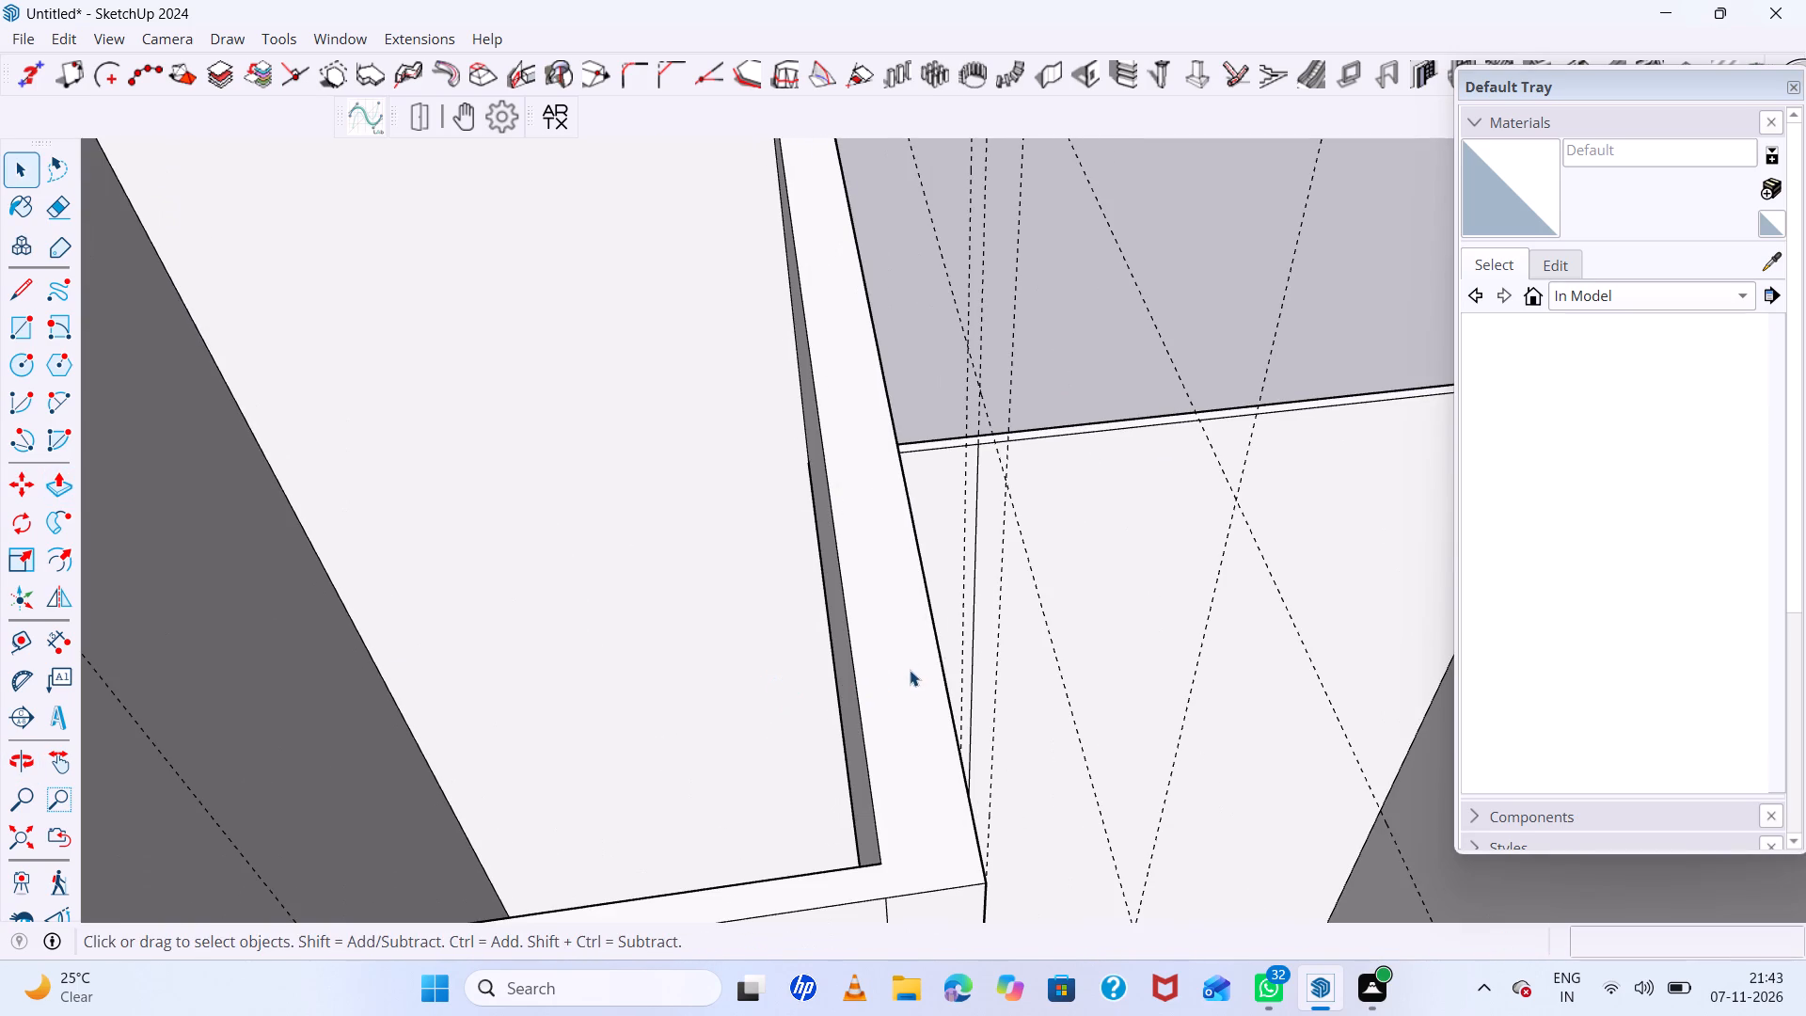
key("t")
left_click(930, 626)
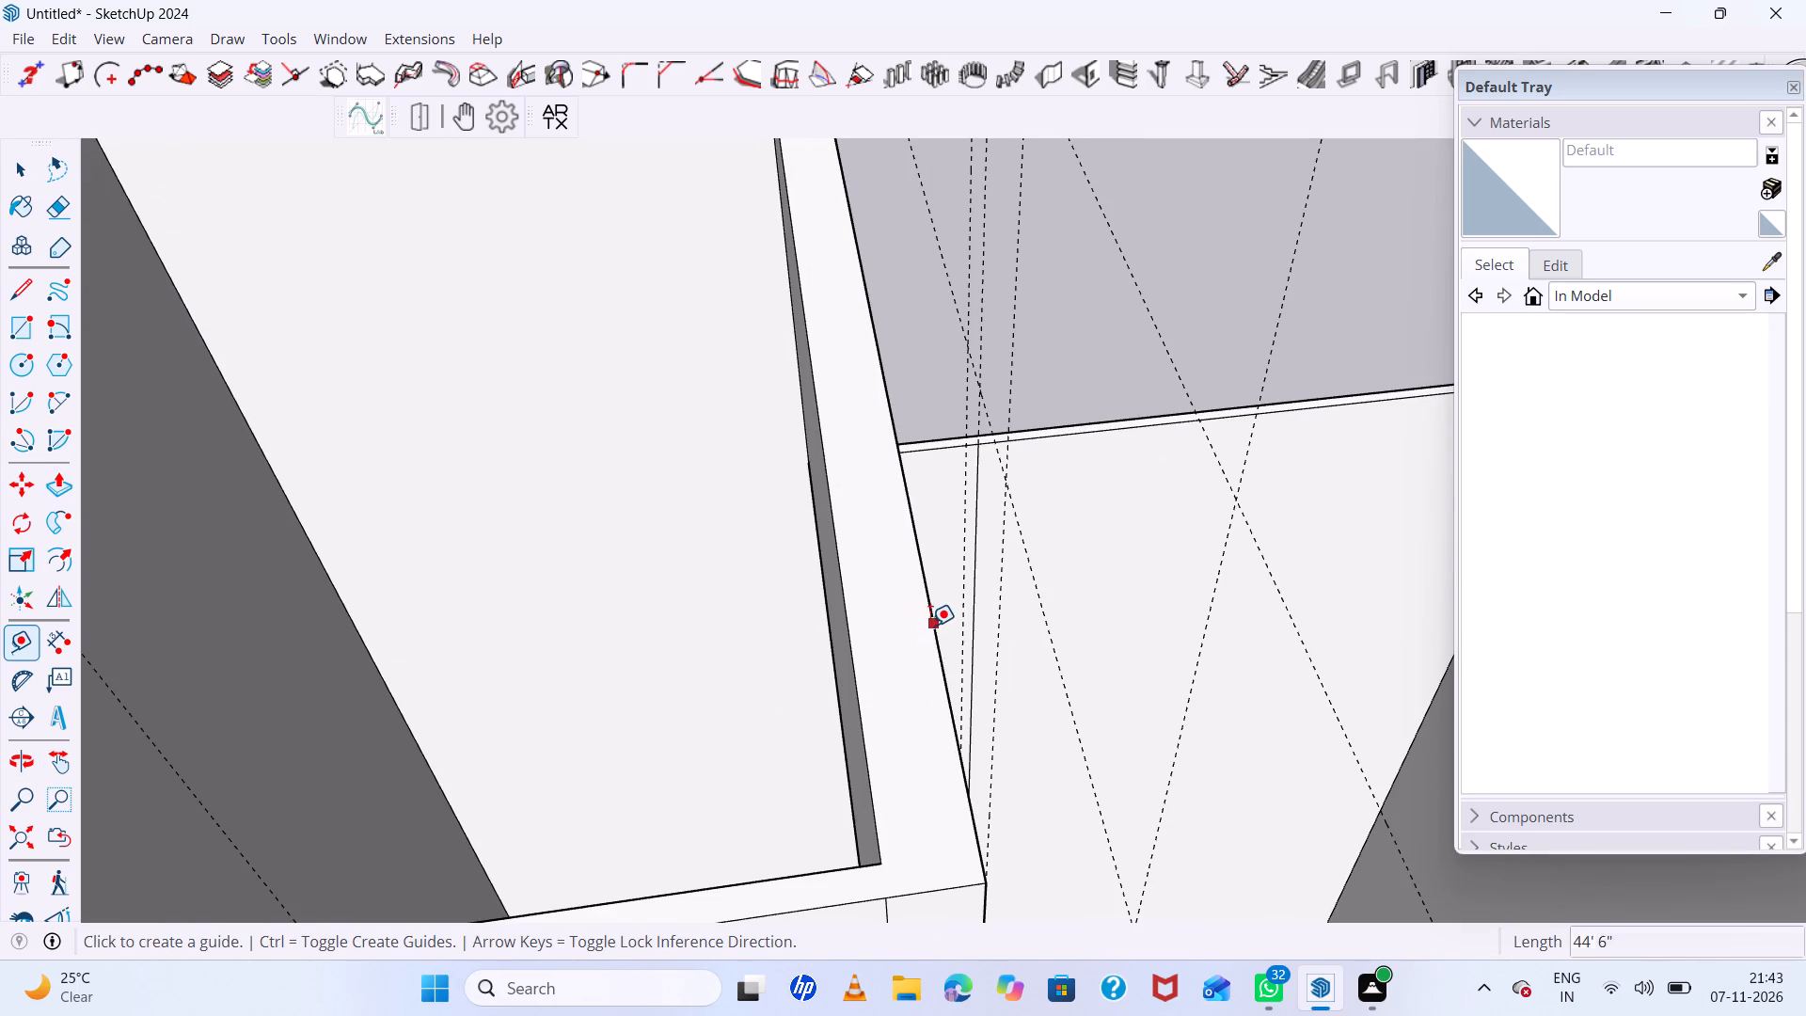
key("9")
key("Return")
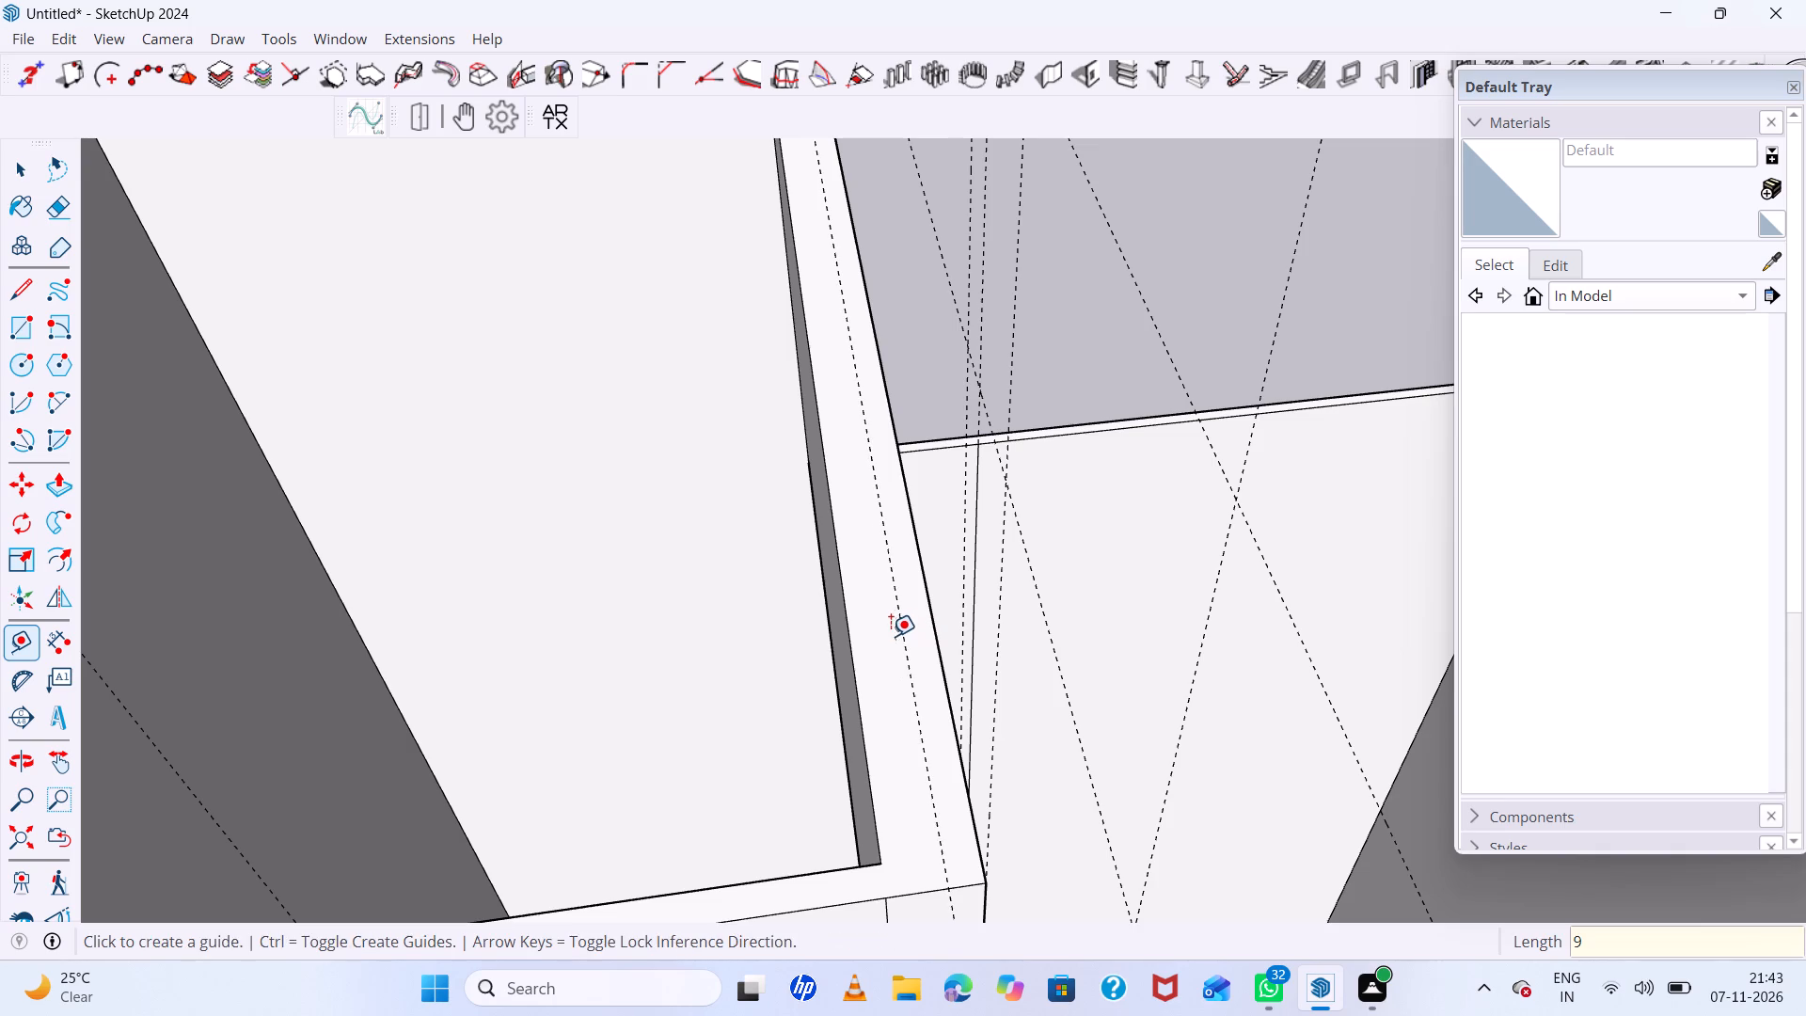
Push the step wall's inner face outward to the new 9" guide line, thinning the wall.
scroll(832, 644, "up", 1)
middle_click_drag(831, 644, 1026, 620)
key("space")
left_click(1164, 525)
scroll(751, 612, "down", 7)
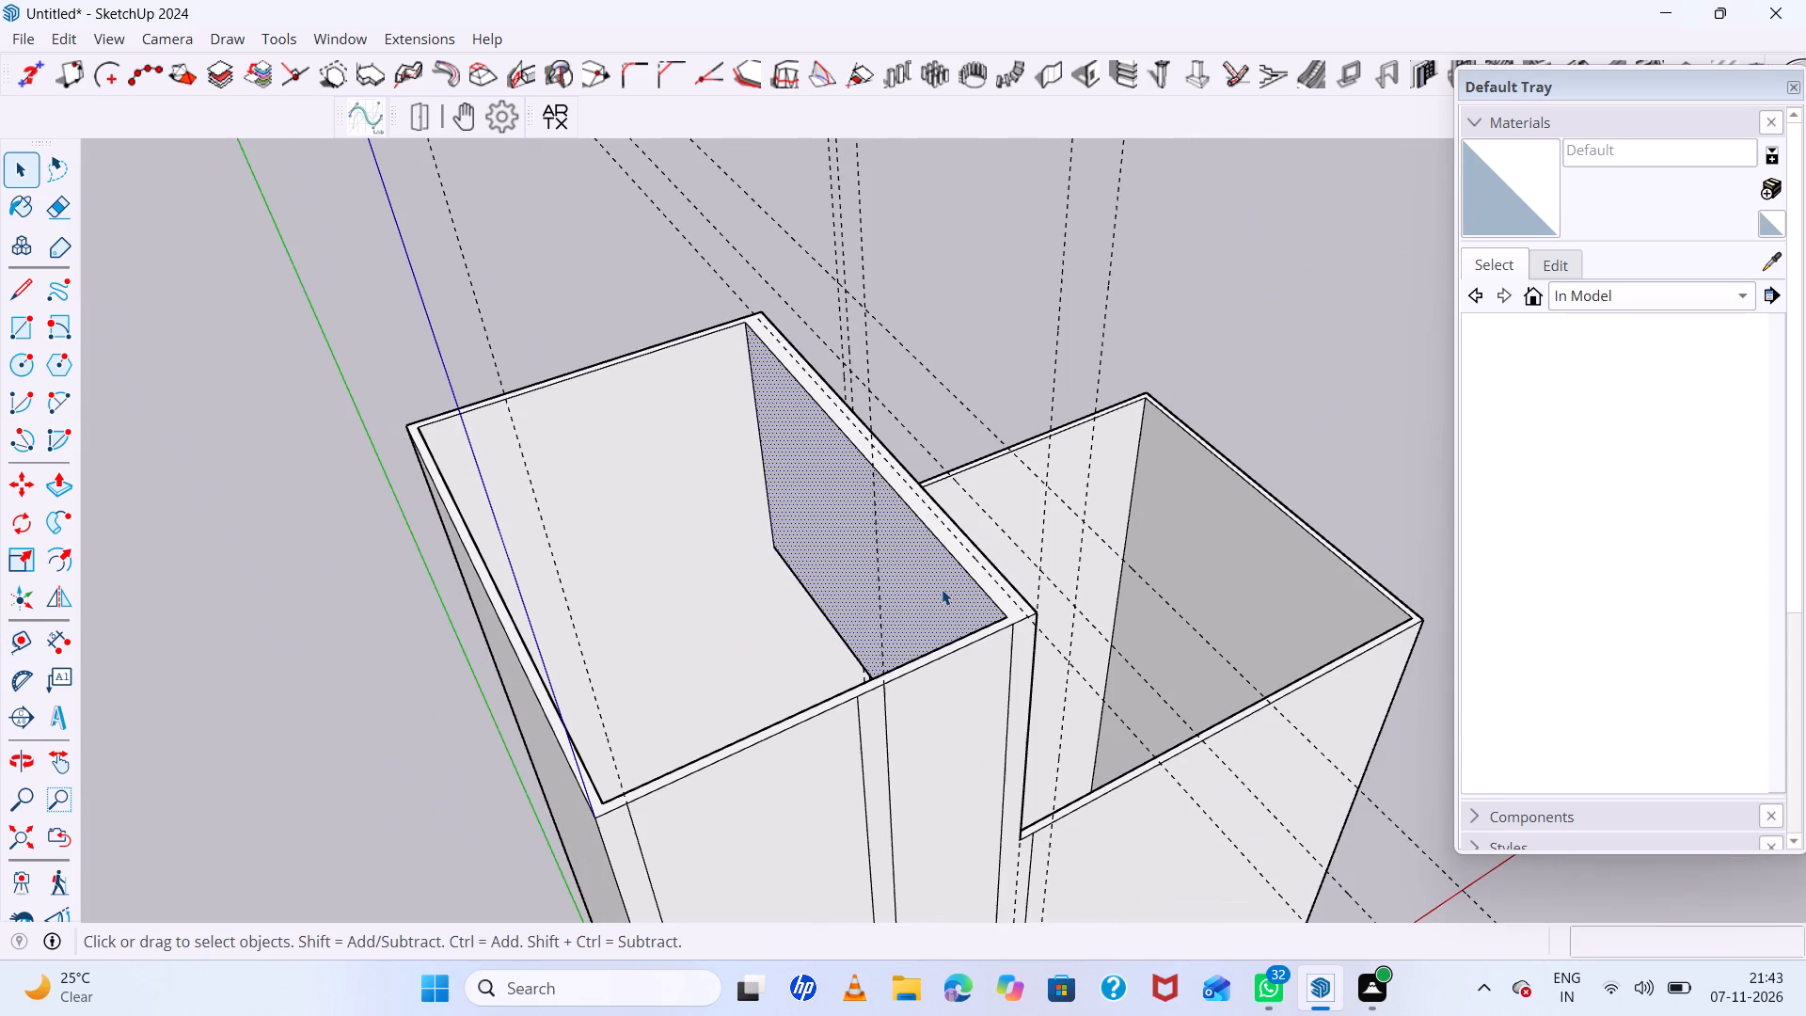
key("p")
scroll(944, 587, "up", 5)
left_click(947, 588)
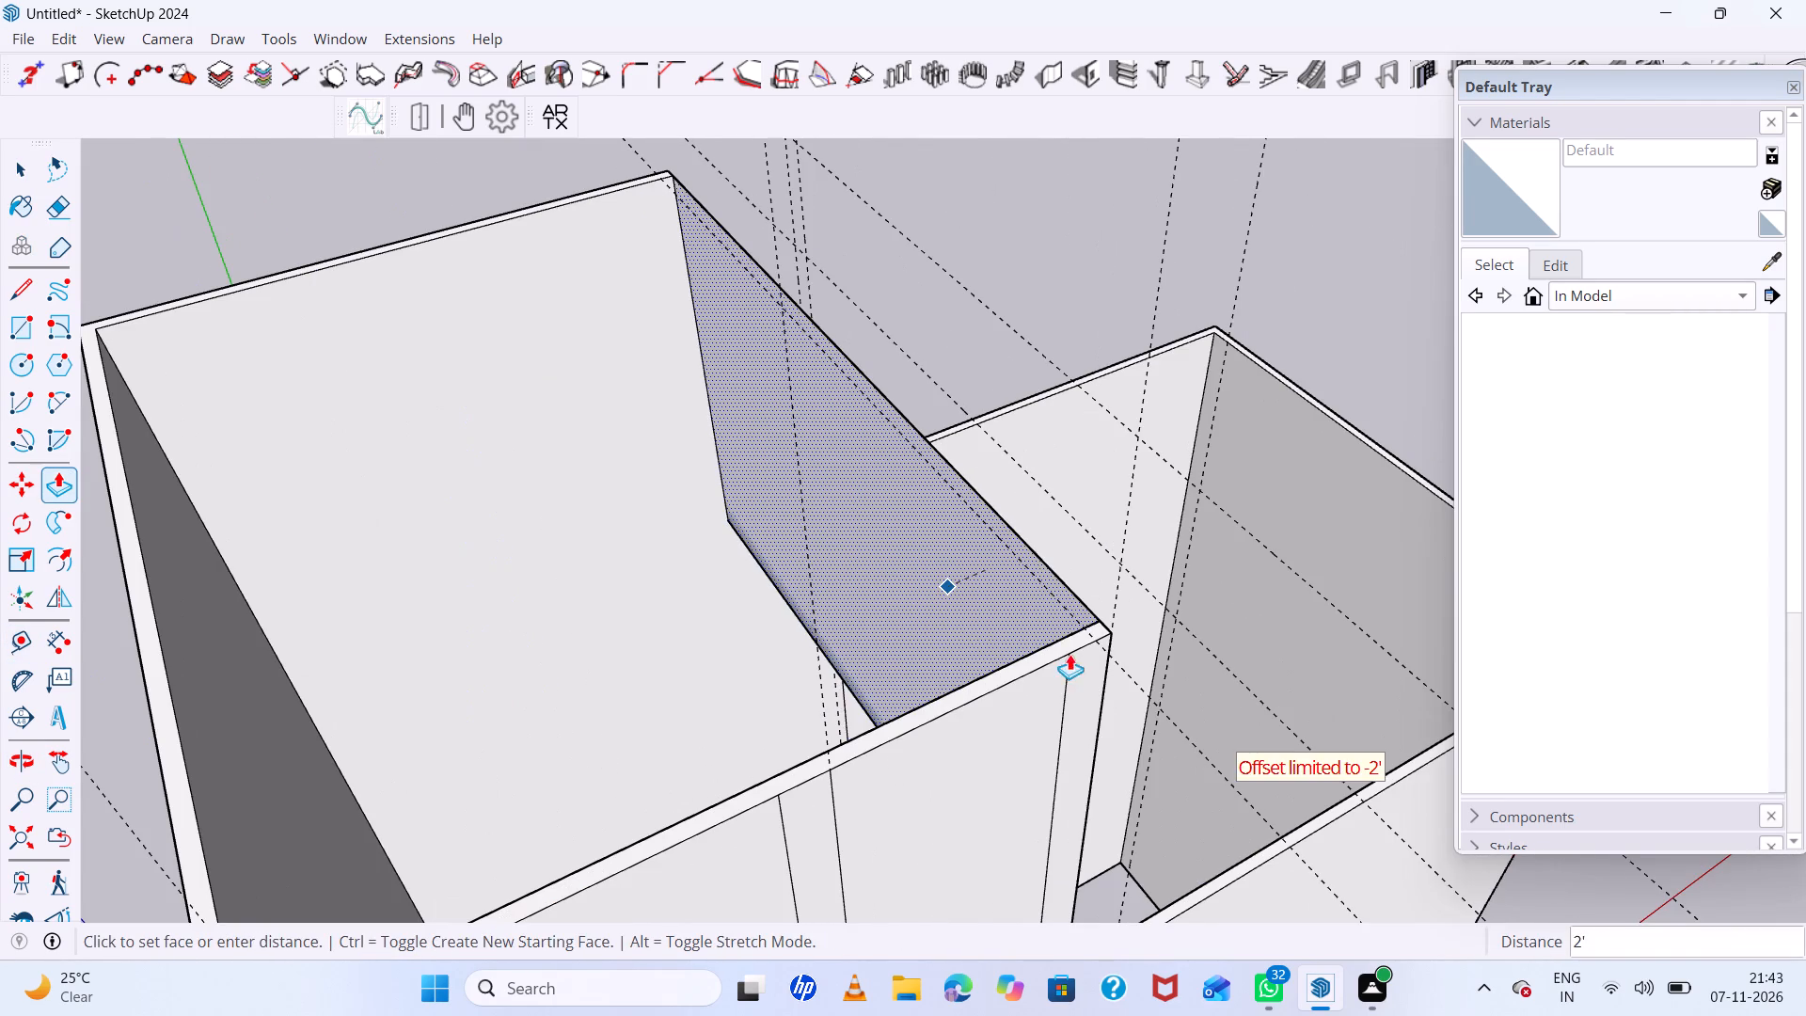
left_click(1114, 662)
Delete all guide lines from the model.
scroll(847, 497, "down", 16)
middle_click_drag(959, 576, 776, 352)
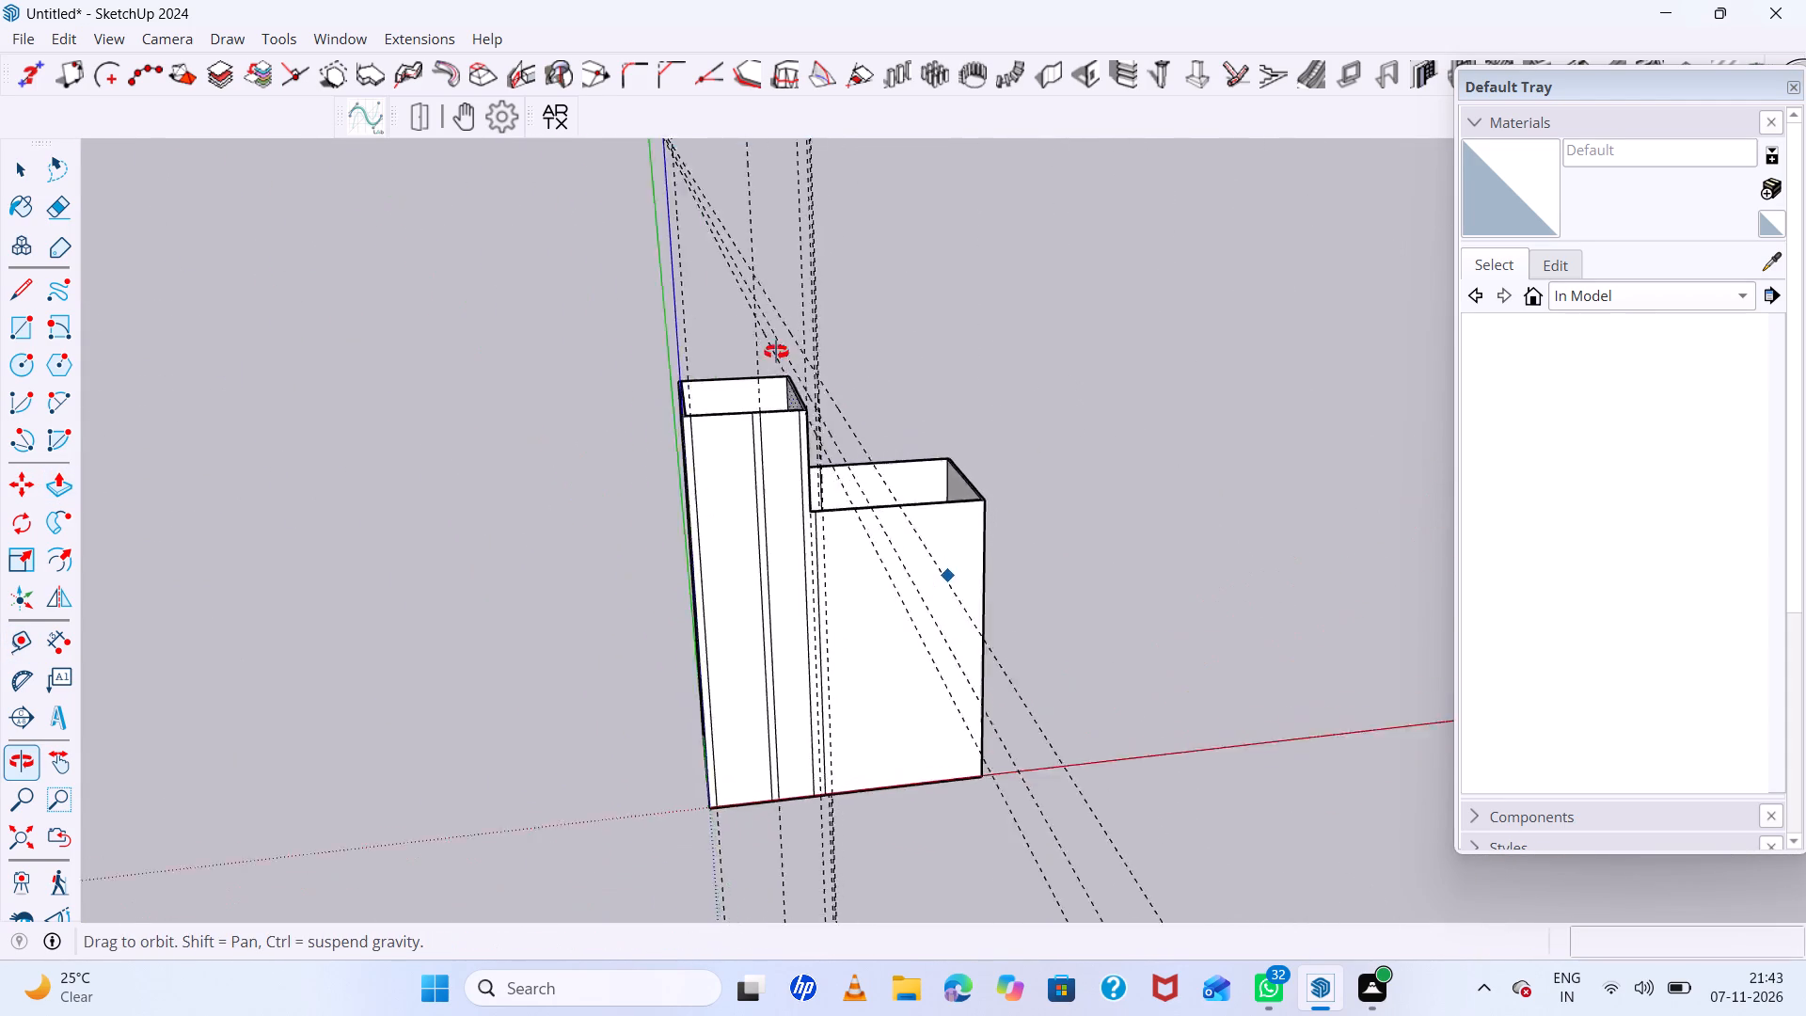
middle_click_drag(776, 352, 739, 300)
scroll(817, 394, "up", 7)
middle_click_drag(1146, 506, 1144, 348)
key("space")
scroll(1148, 398, "down", 7)
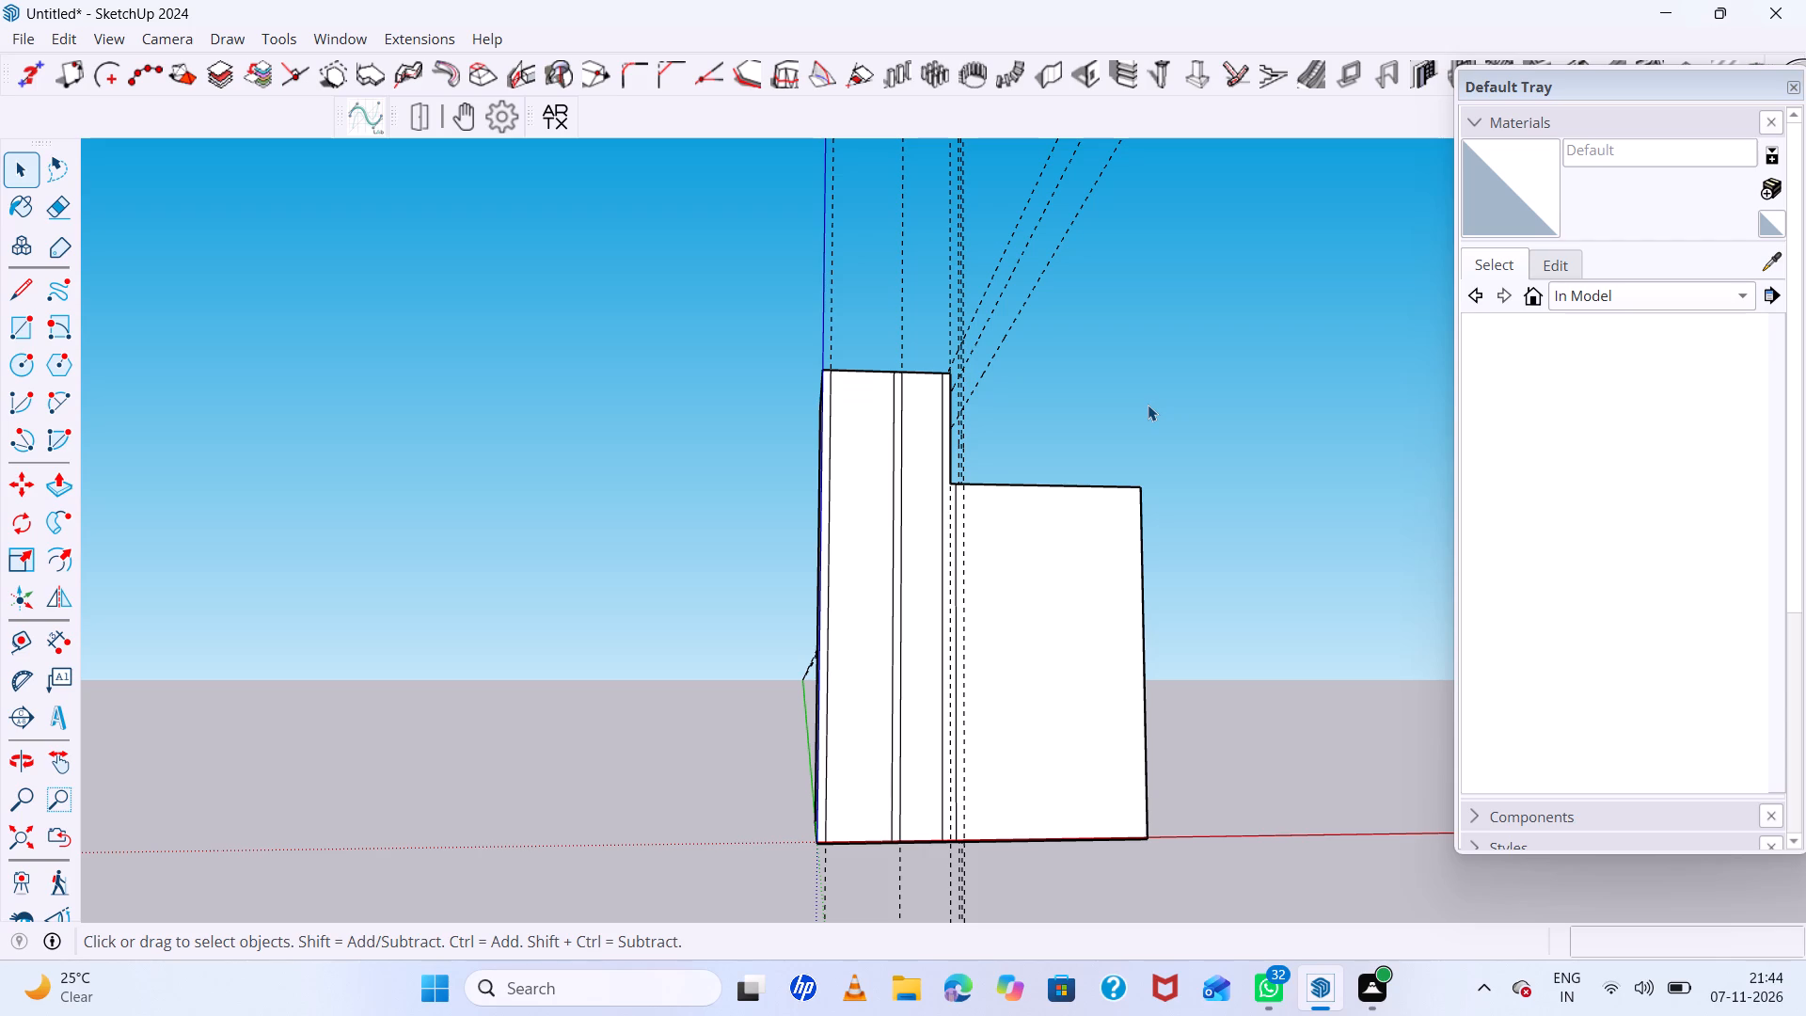
scroll(1066, 353, "down", 2)
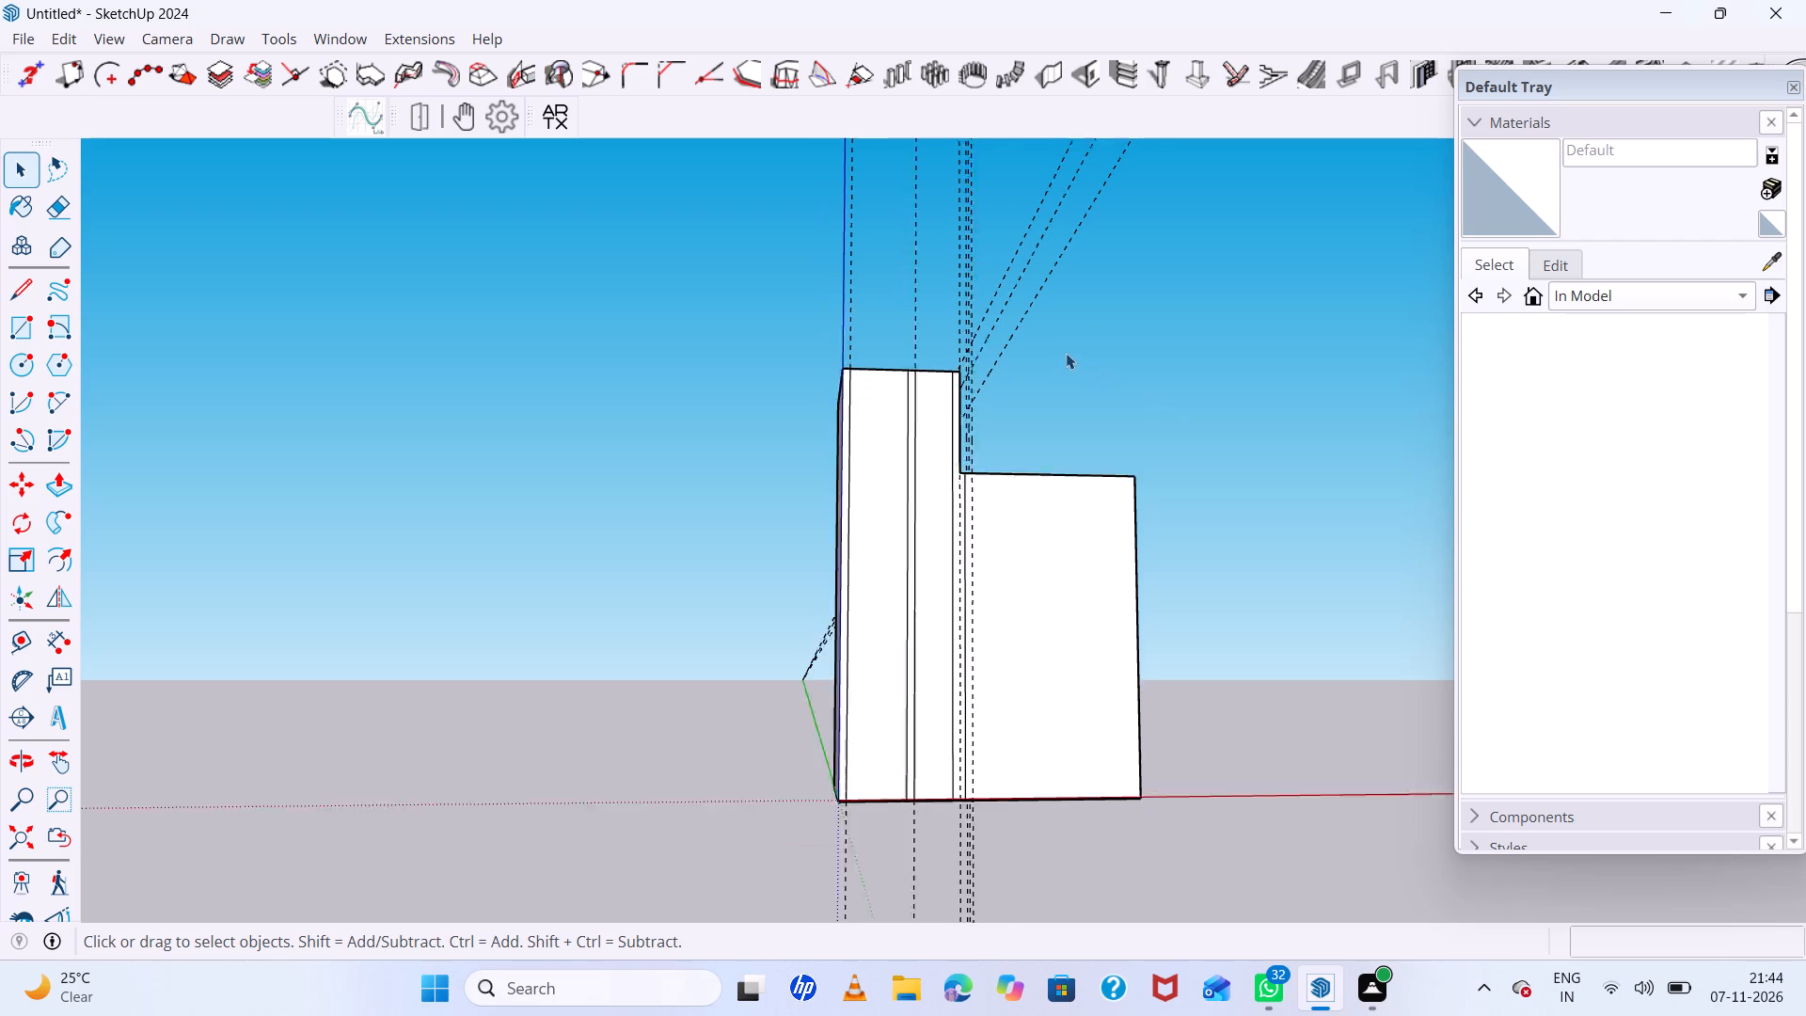
scroll(1066, 353, "down", 4)
middle_click_drag(785, 608, 796, 597)
middle_click_drag(1234, 422, 1100, 558)
scroll(1005, 526, "up", 8)
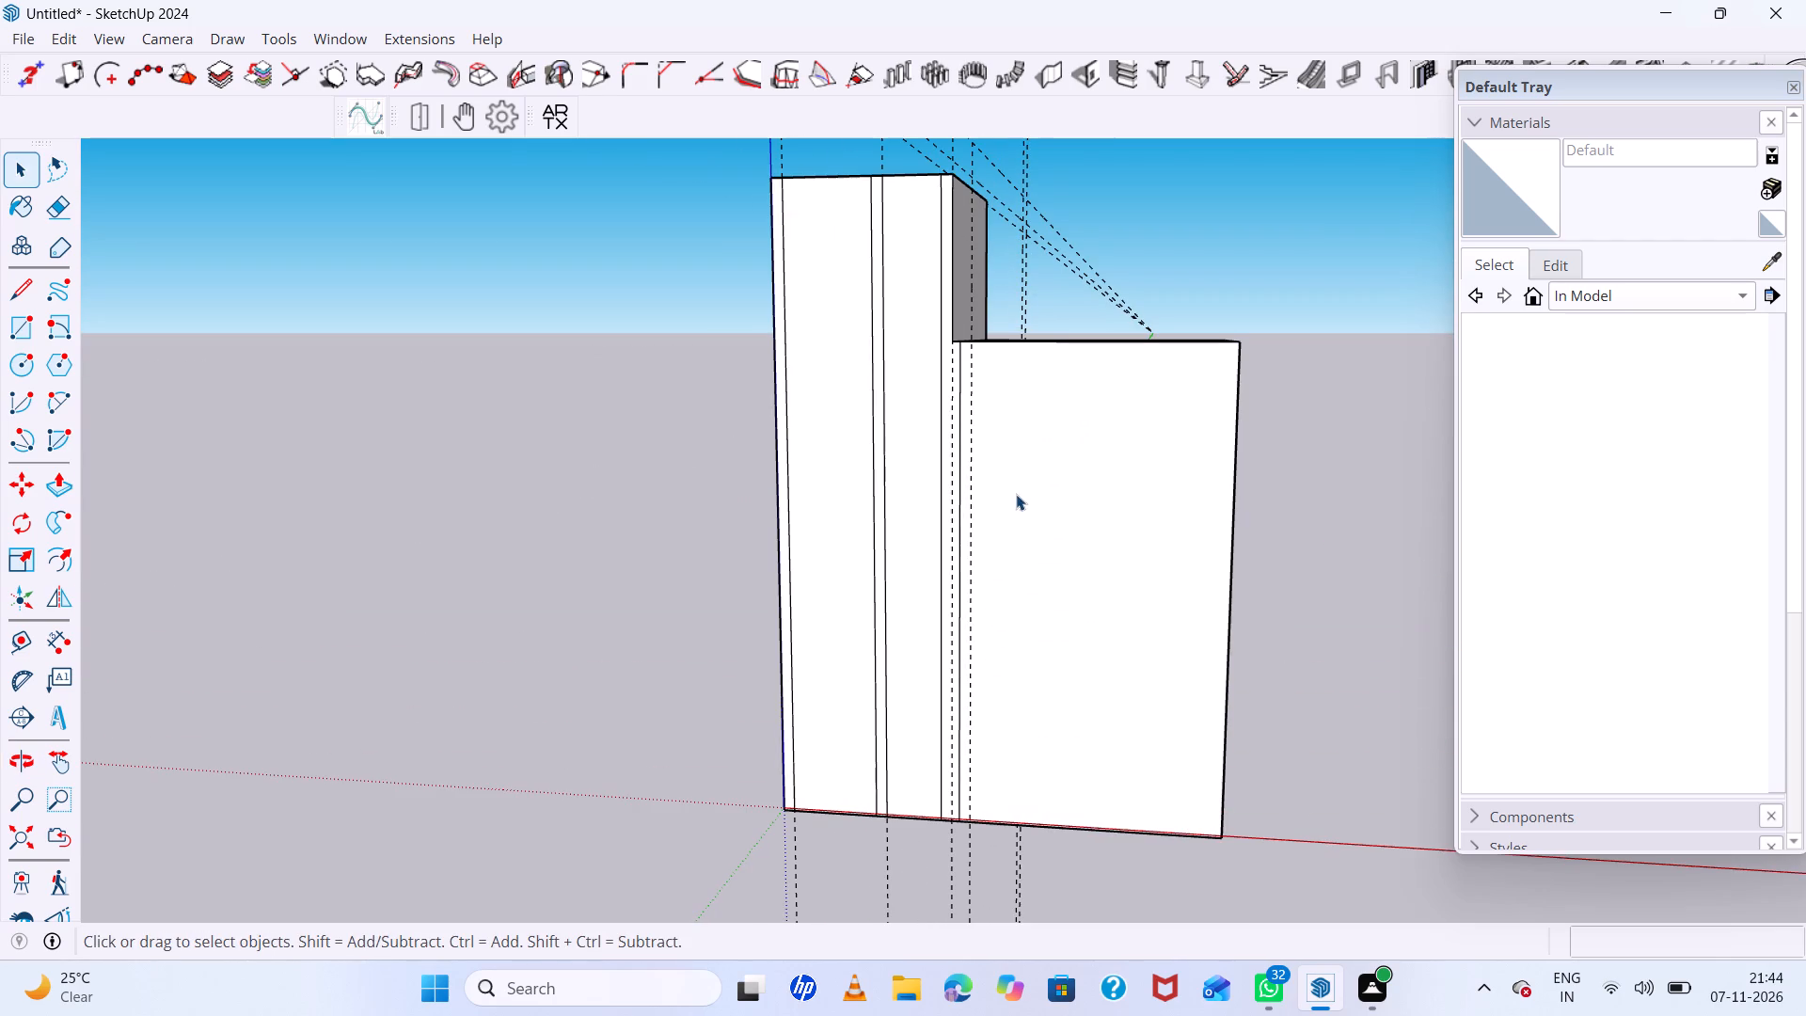
left_click(59, 32)
left_click(212, 282)
Delete the leftover vertical edge on the lower block's front face, beside the step.
scroll(335, 341, "down", 5)
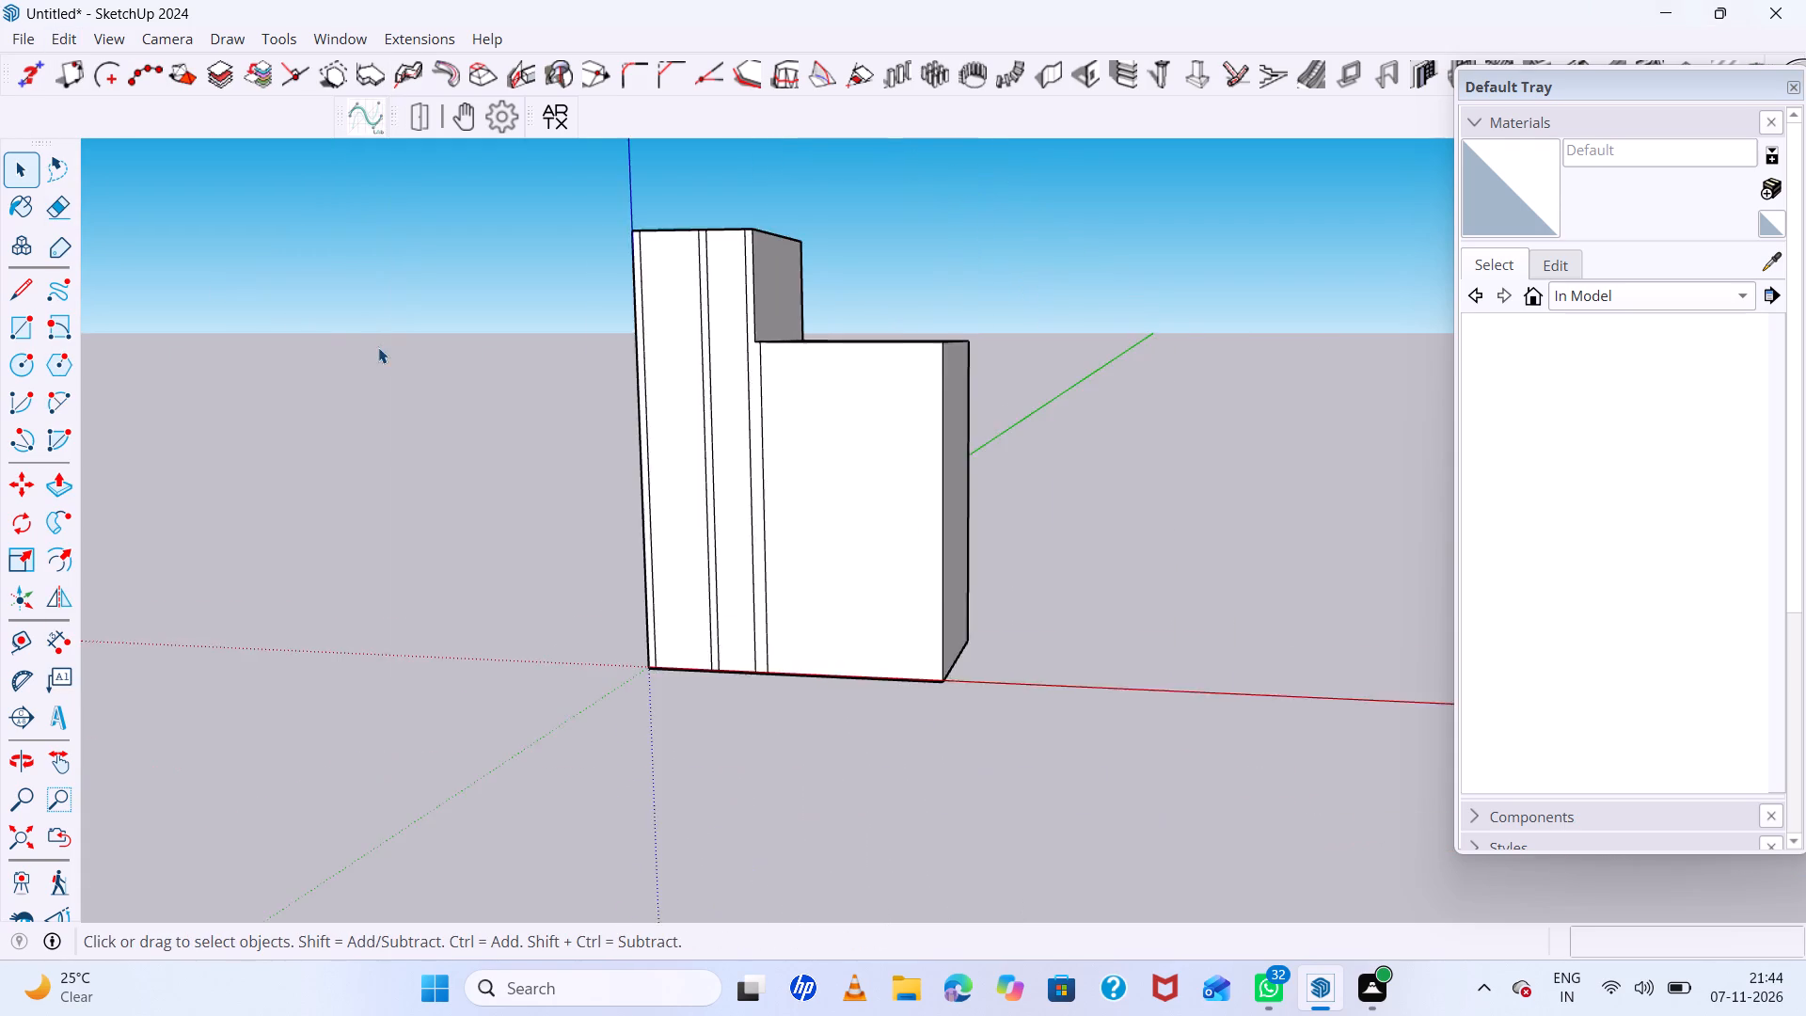
scroll(378, 347, "down", 9)
middle_click_drag(544, 434, 723, 648)
scroll(561, 462, "up", 15)
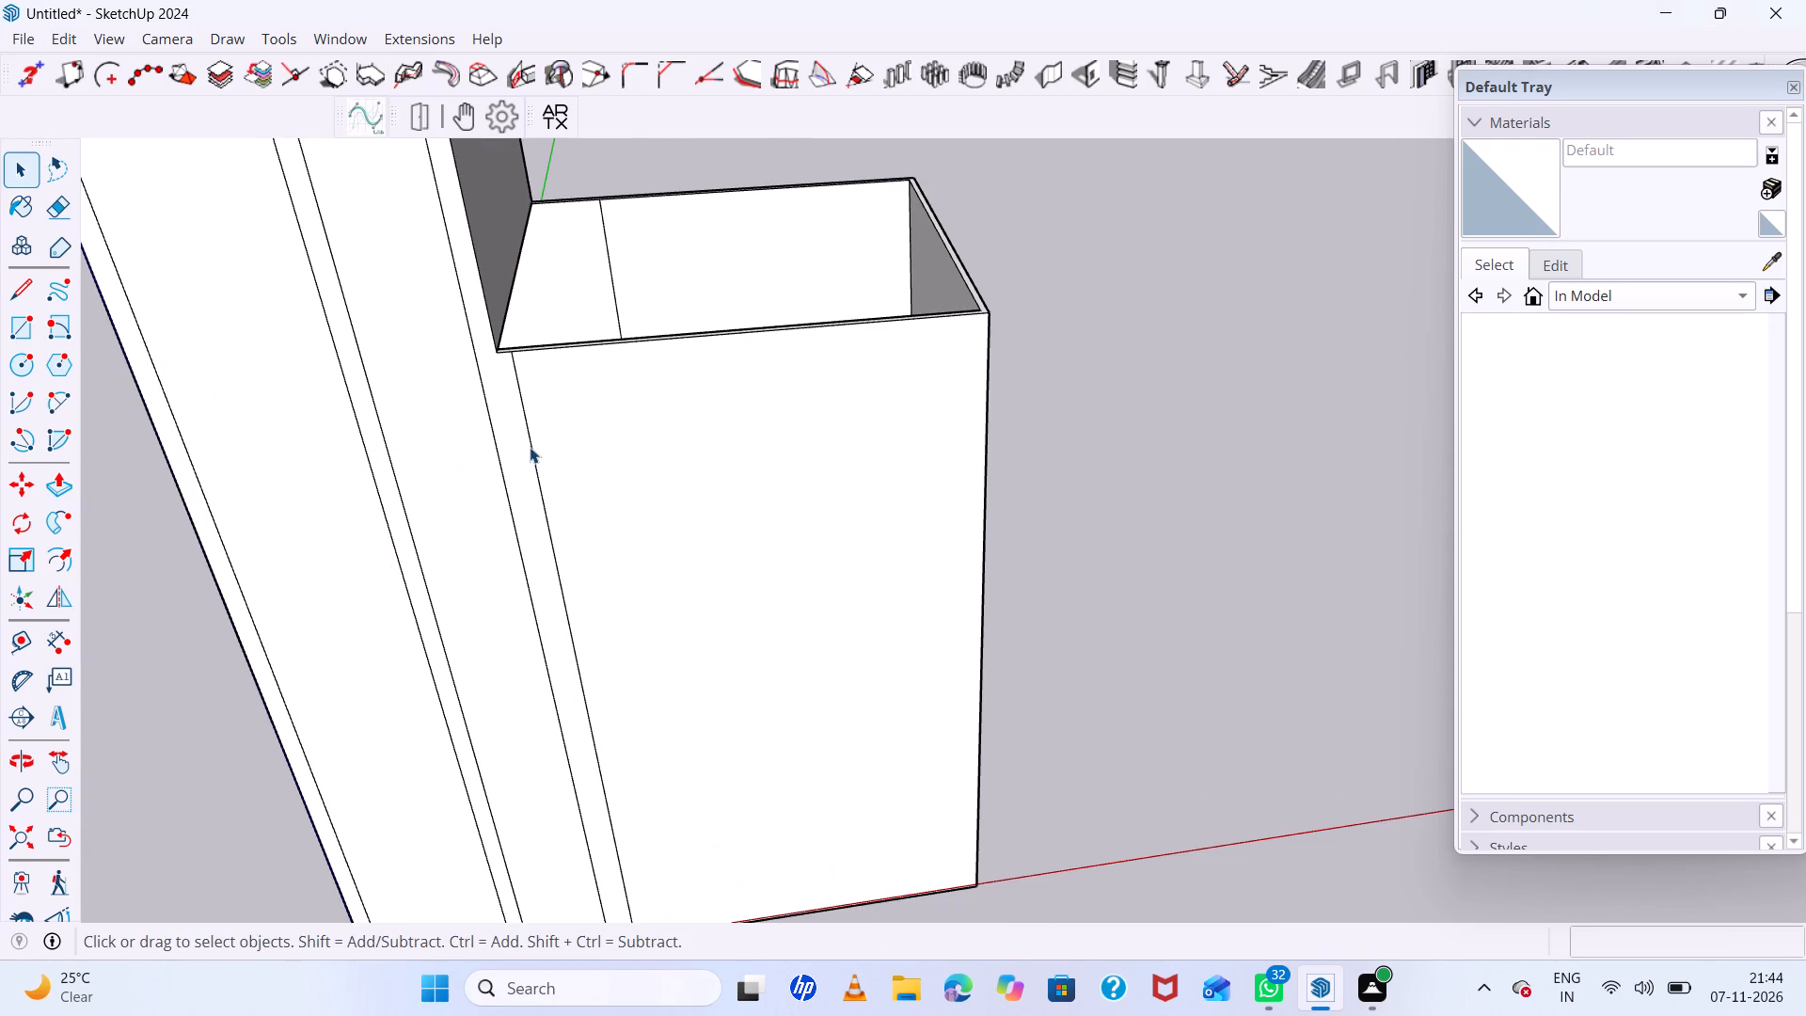
left_click(530, 447)
key("Delete")
Clear the selection and close the Default Tray.
scroll(1797, 240, "down", 4)
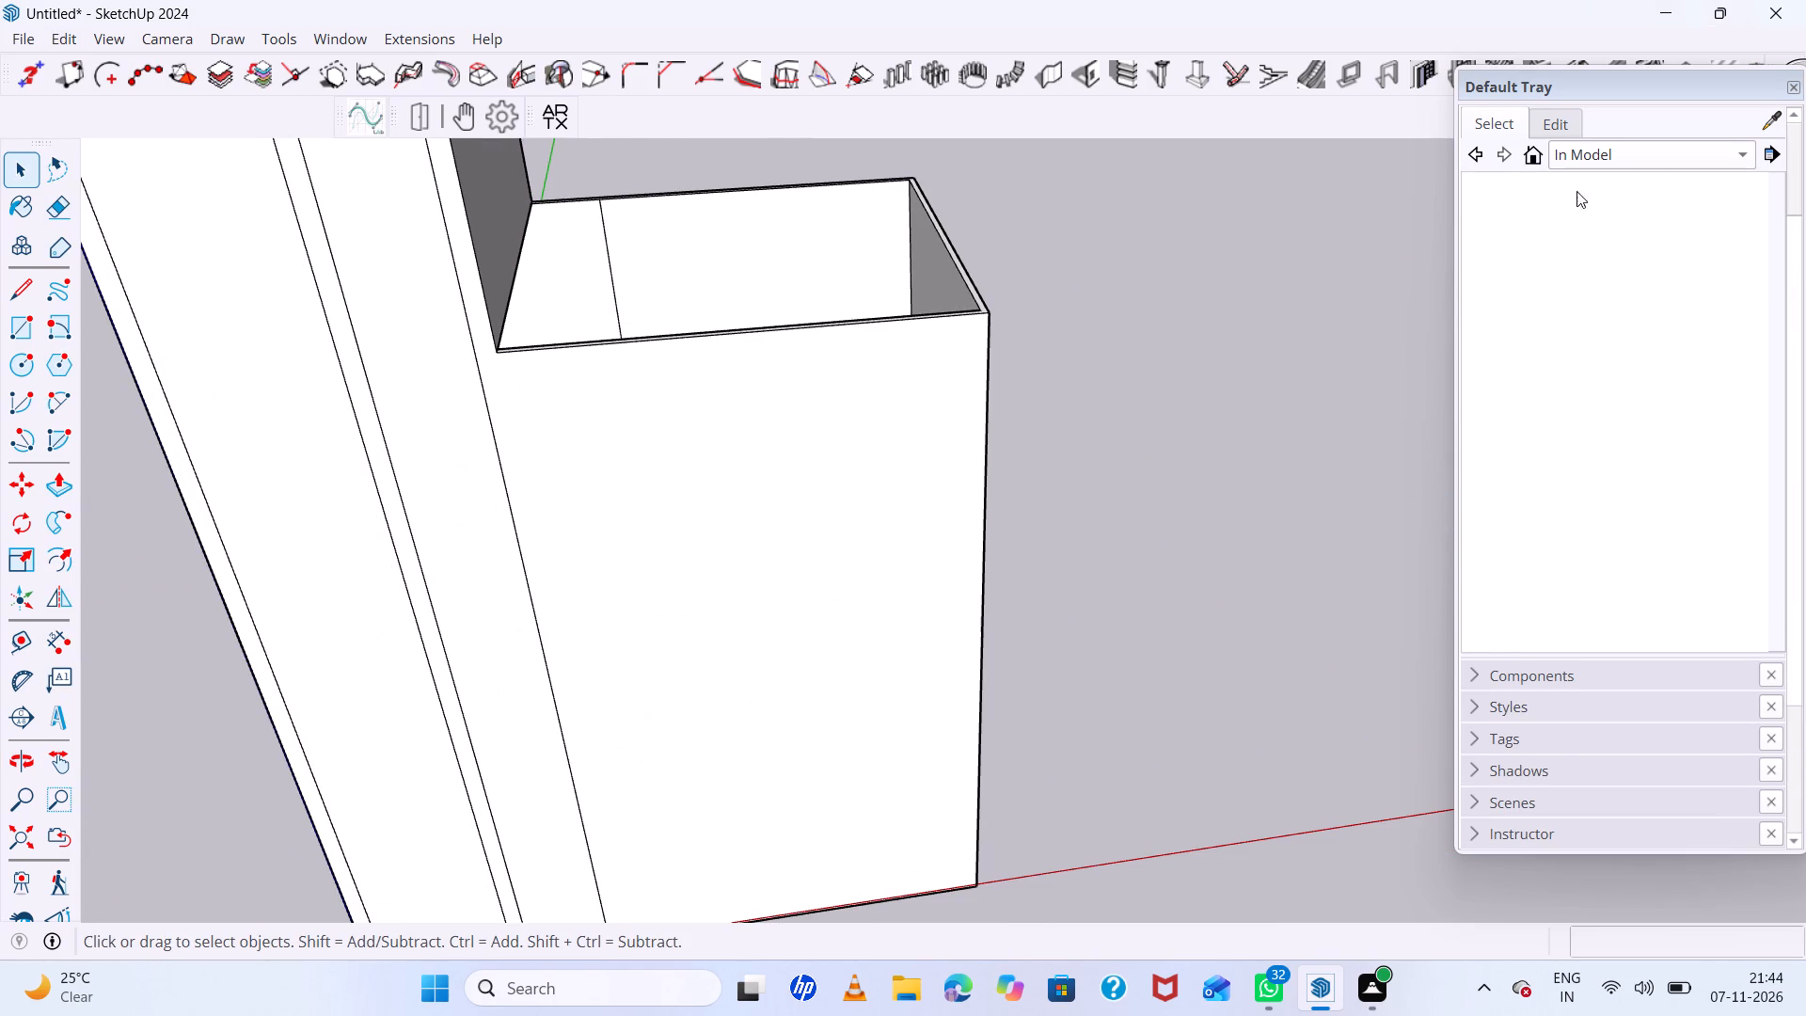
left_click(1047, 459)
scroll(1158, 481, "down", 7)
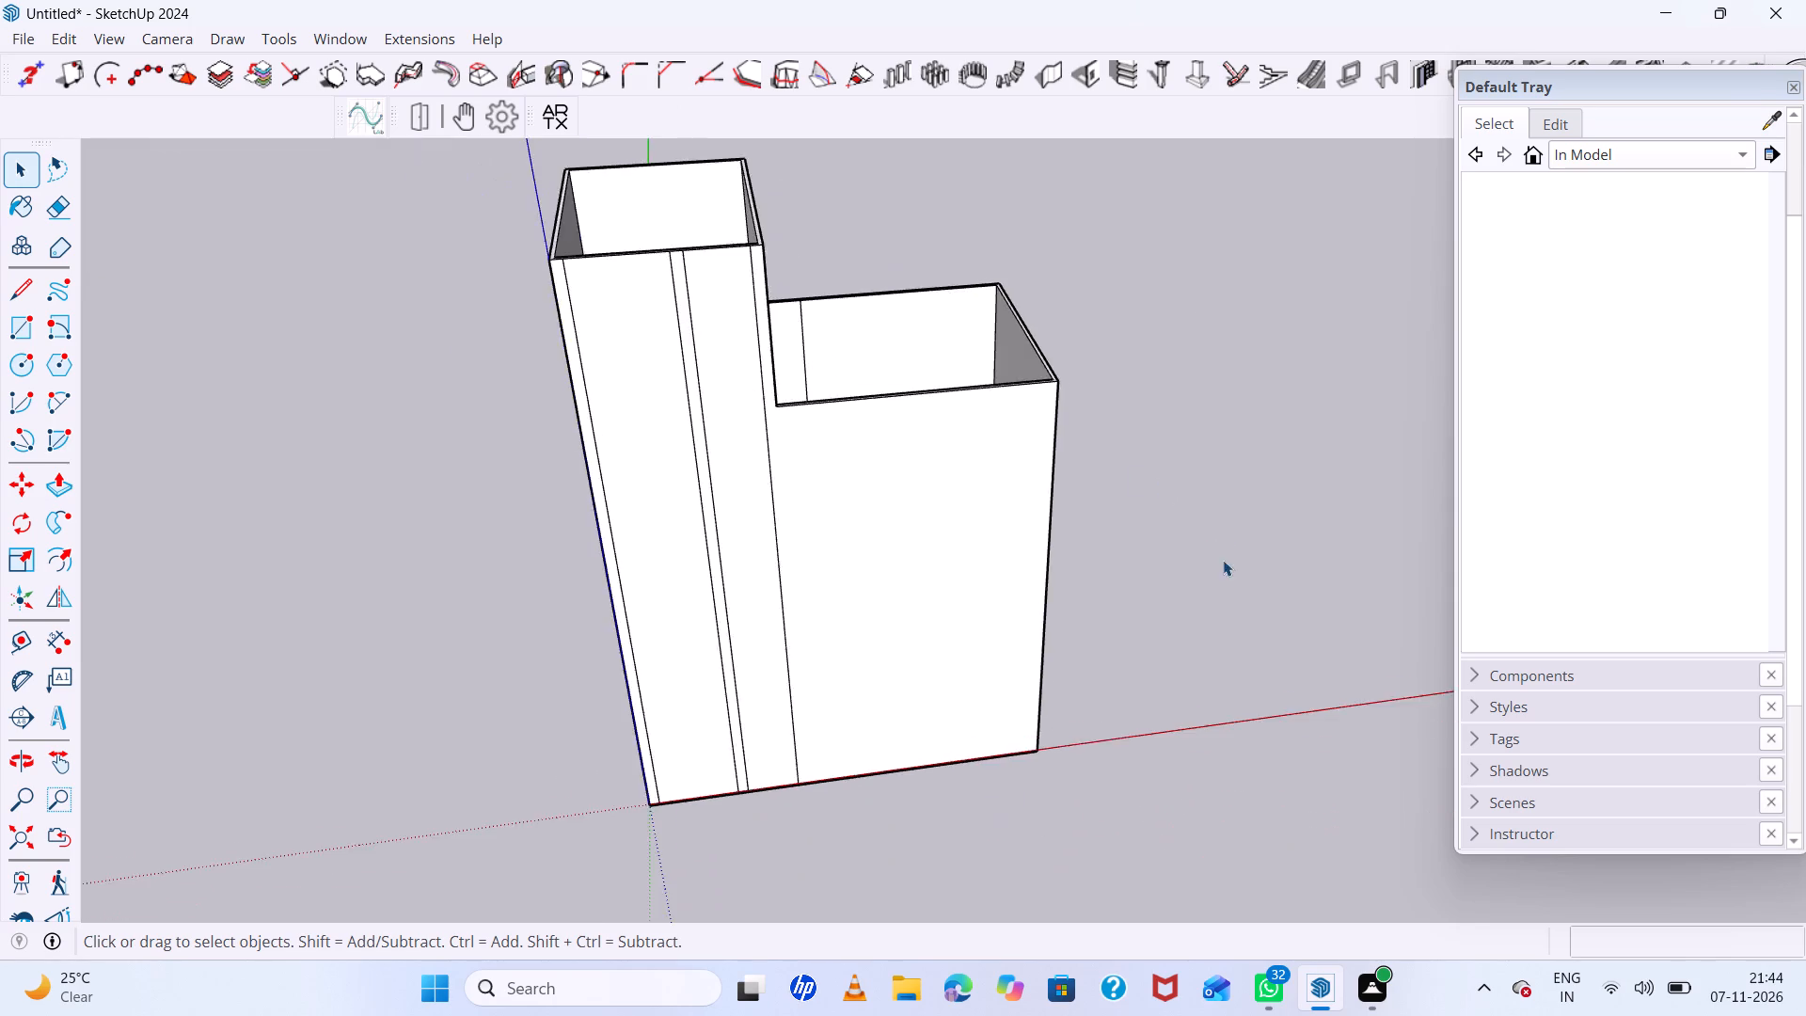
middle_click_drag(1223, 559, 1164, 409)
scroll(732, 320, "up", 7)
middle_click_drag(1010, 424, 932, 219)
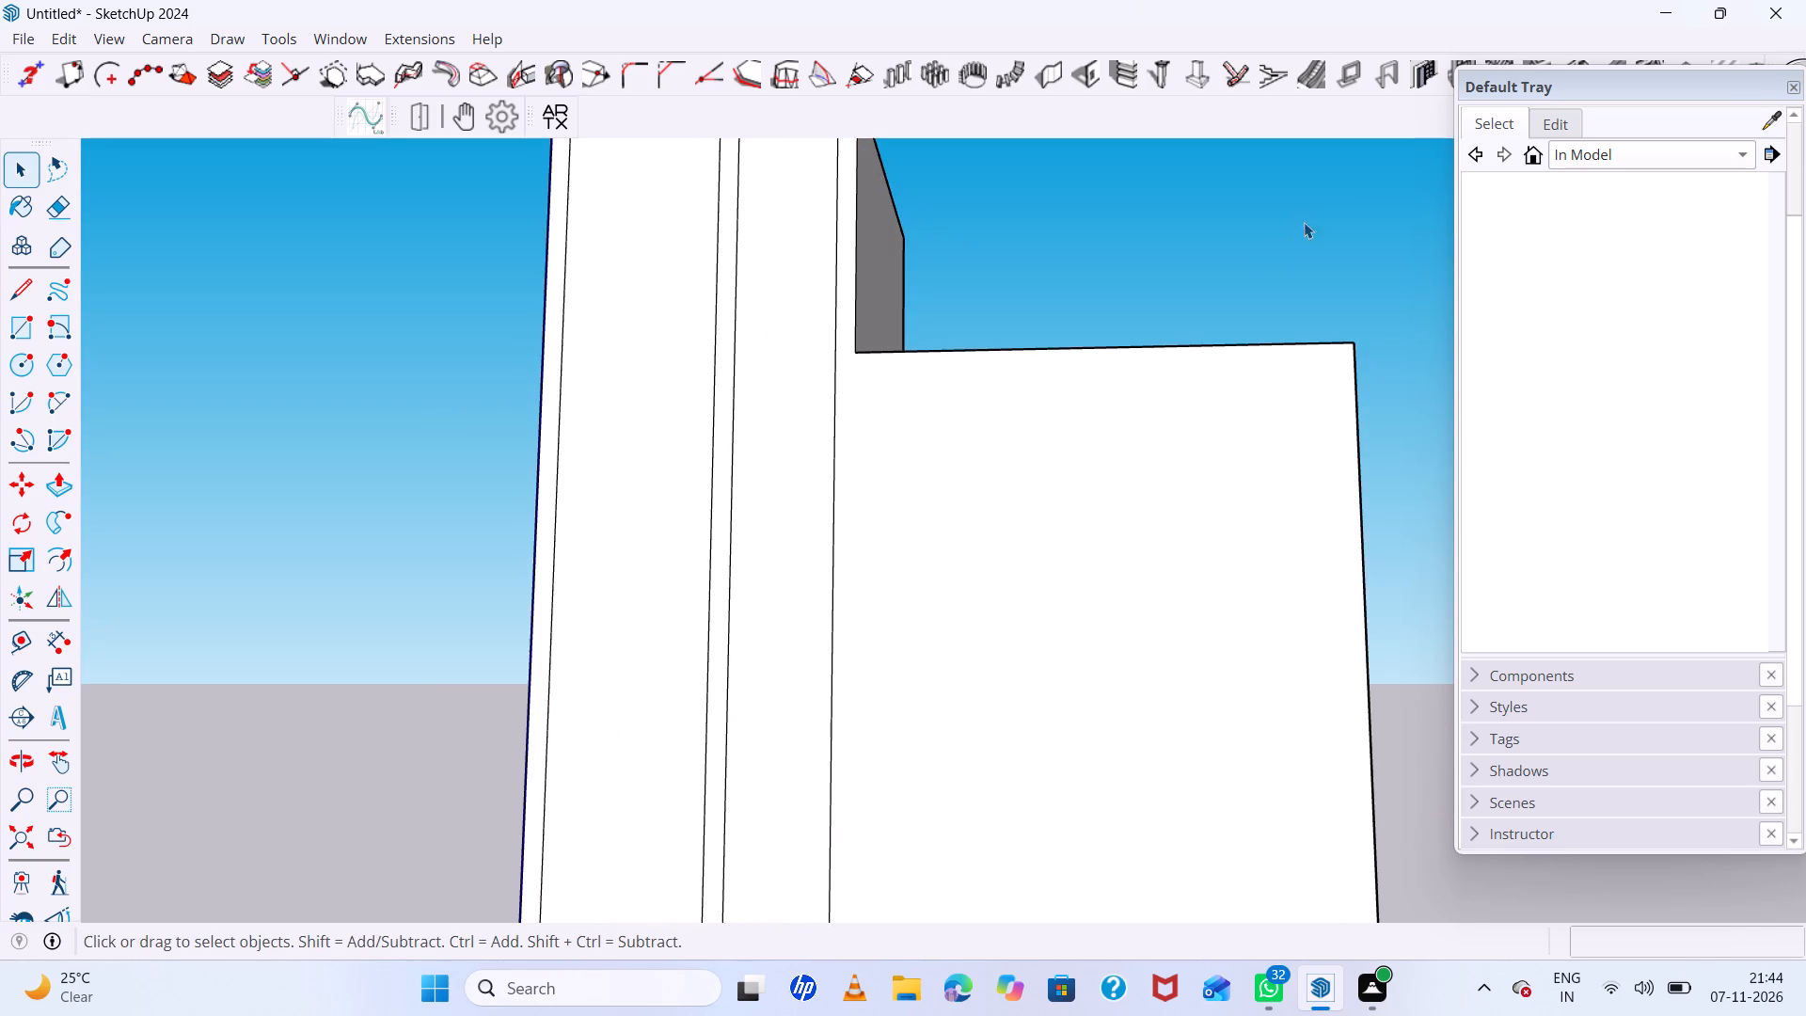
left_click(1334, 183)
left_click(1786, 87)
Place a vertical guide line on the front through the step's inner corner, parallel to the nearby panel edge.
scroll(1322, 294, "down", 6)
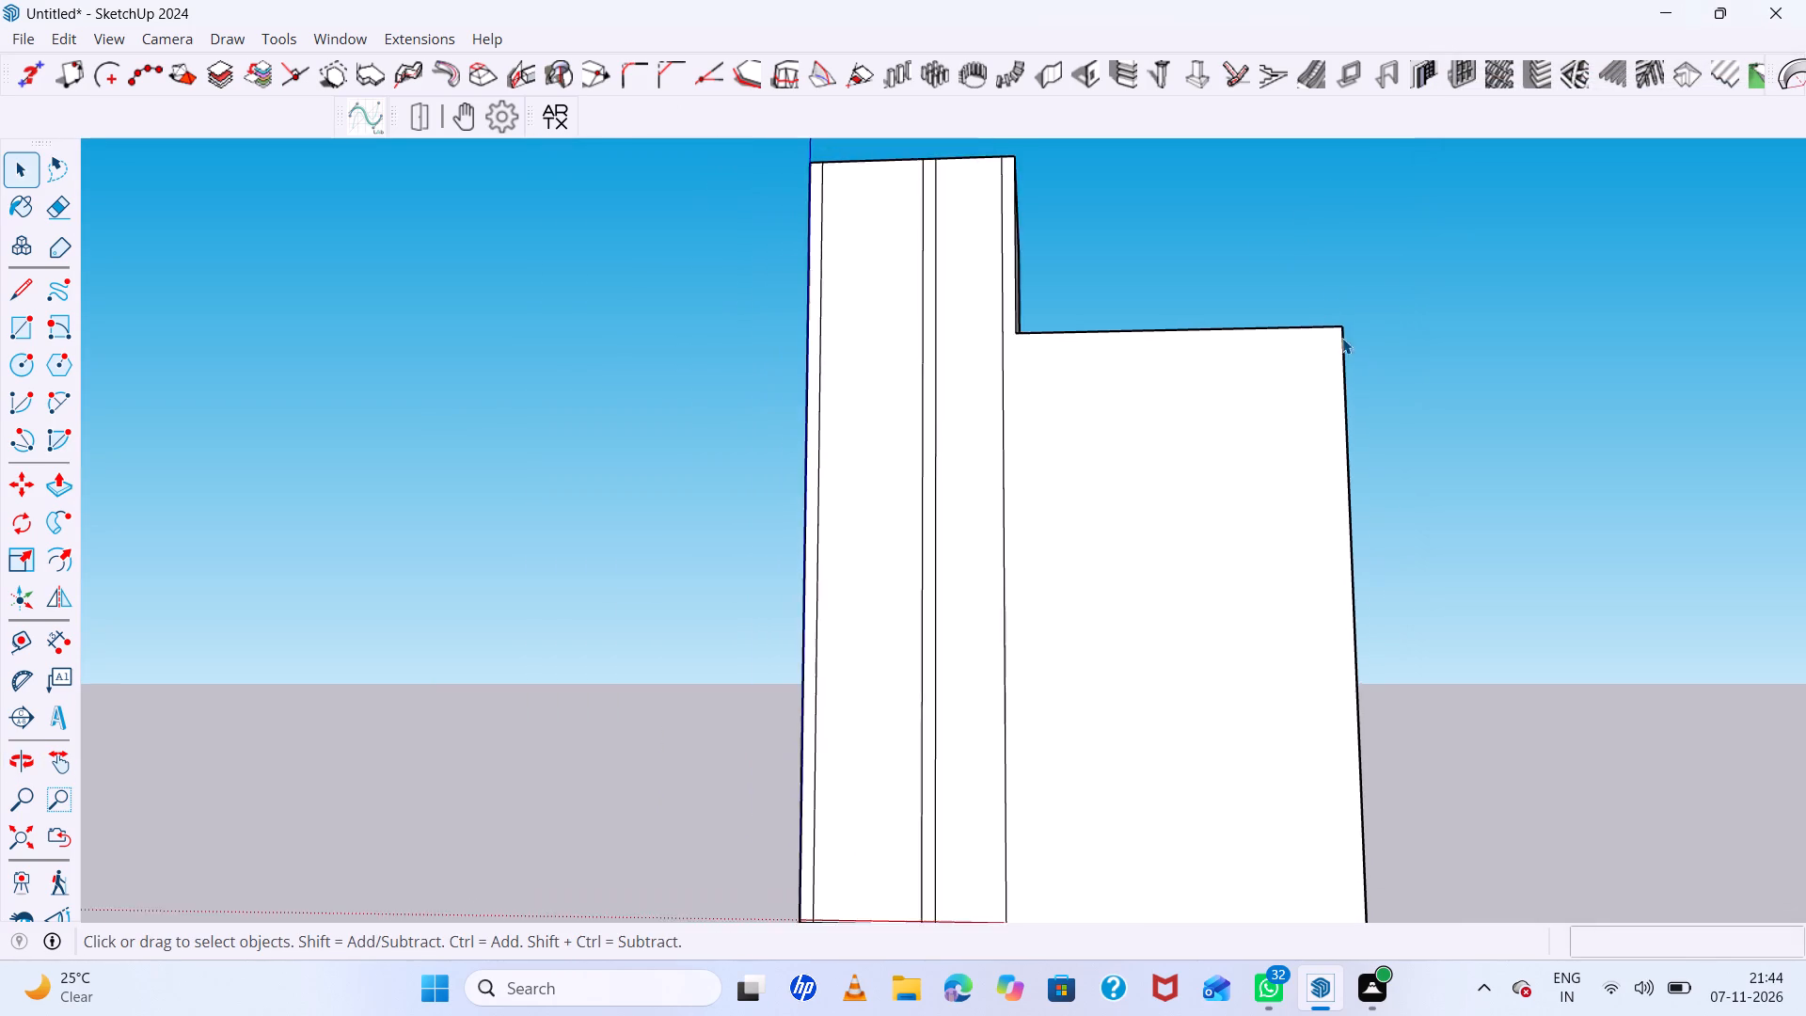
middle_click_drag(1353, 353, 1372, 471)
scroll(1098, 590, "up", 4)
key("t")
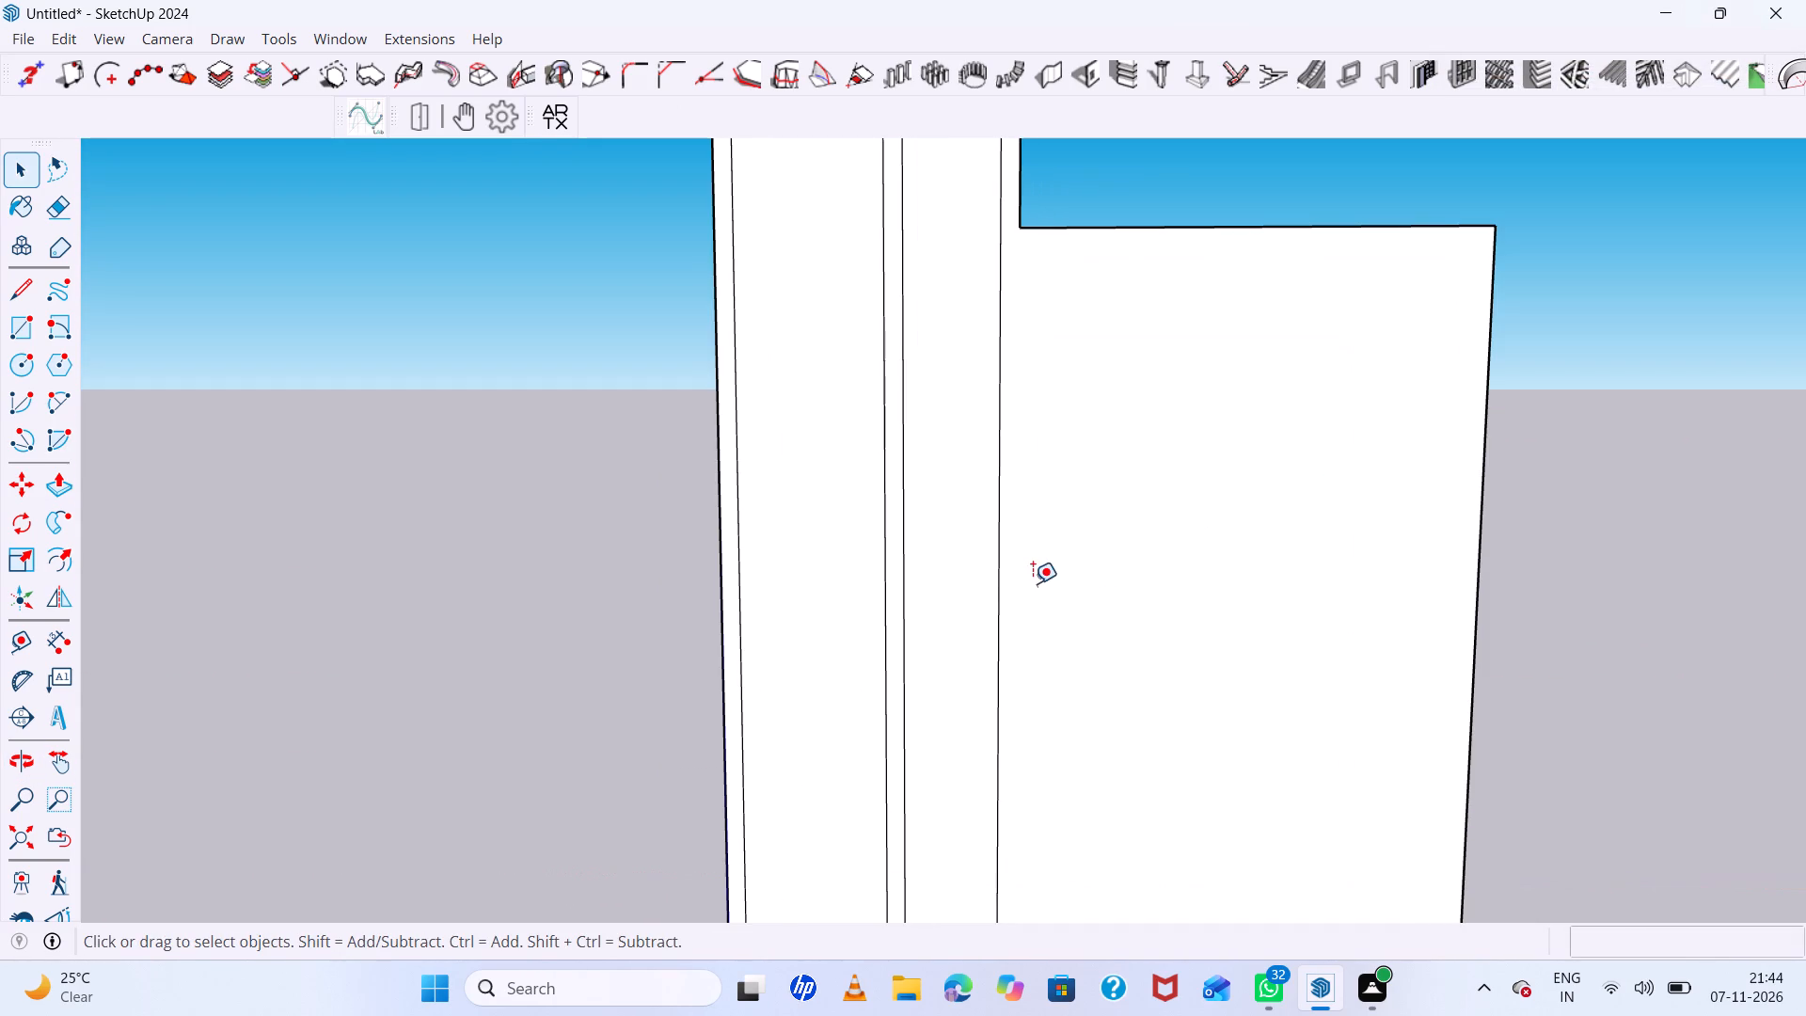
left_click(1003, 553)
key("space")
key("t")
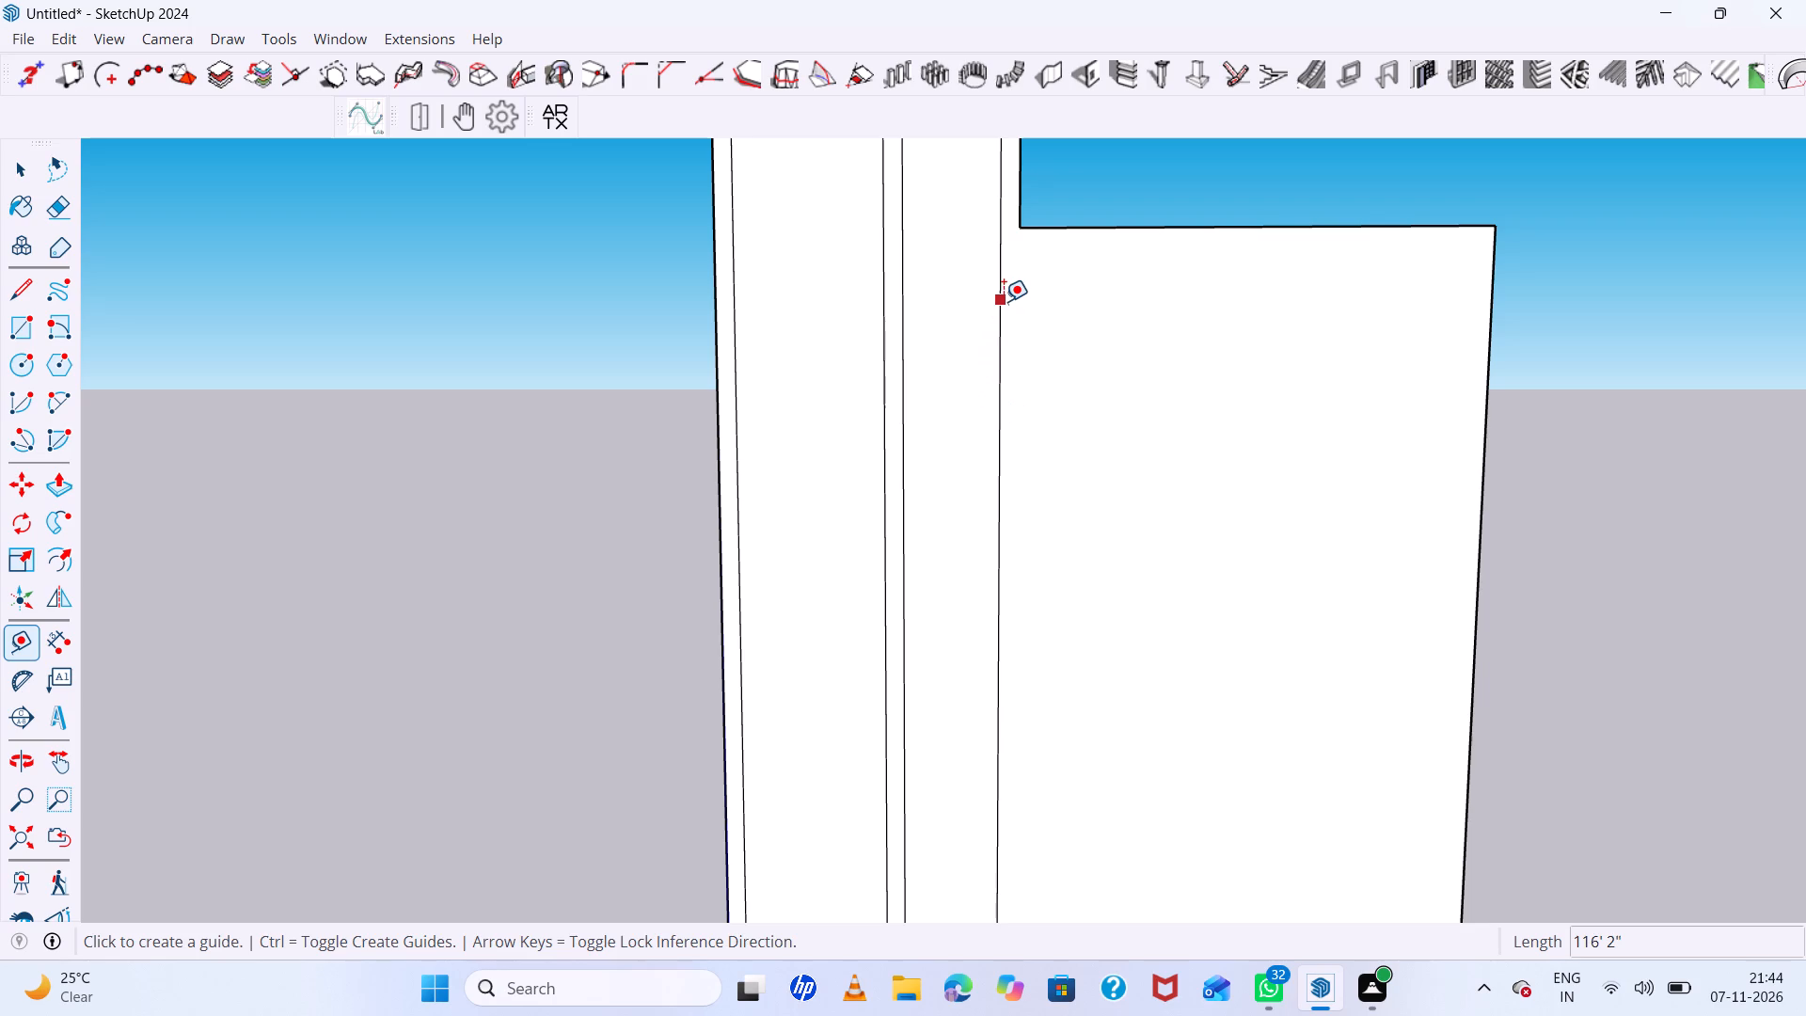
left_click(1004, 301)
left_click(1022, 226)
key("space")
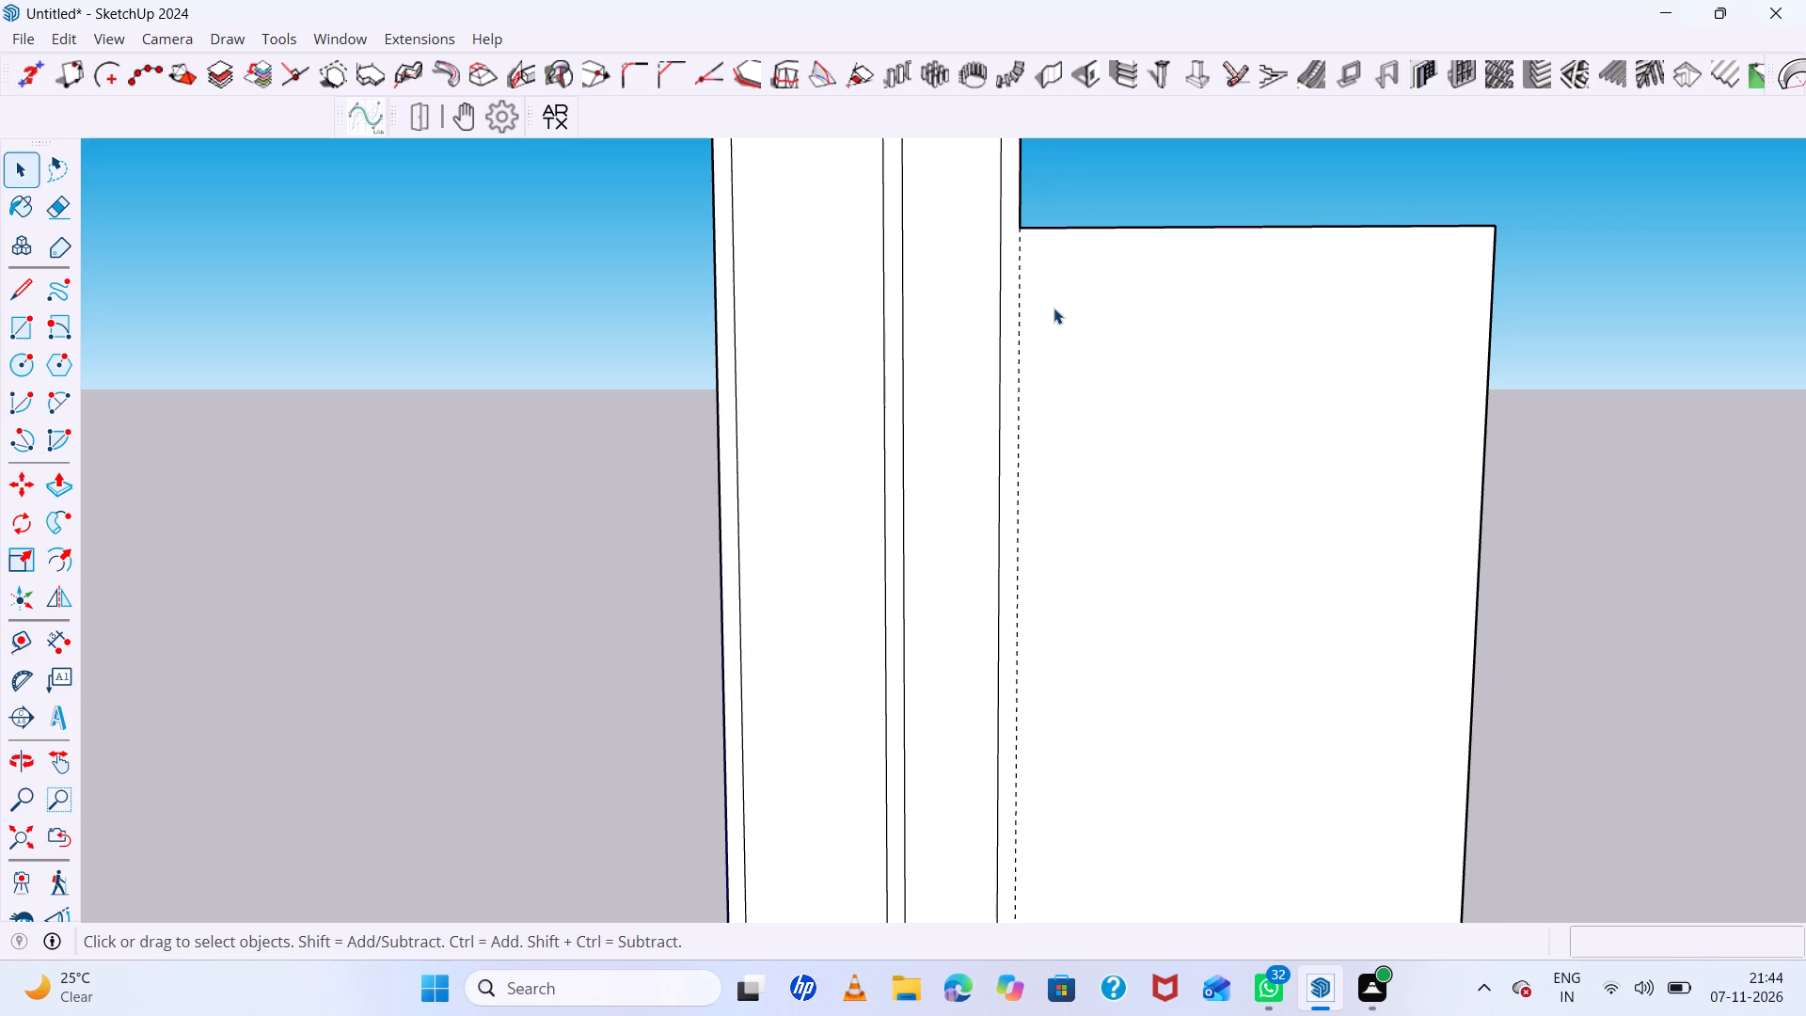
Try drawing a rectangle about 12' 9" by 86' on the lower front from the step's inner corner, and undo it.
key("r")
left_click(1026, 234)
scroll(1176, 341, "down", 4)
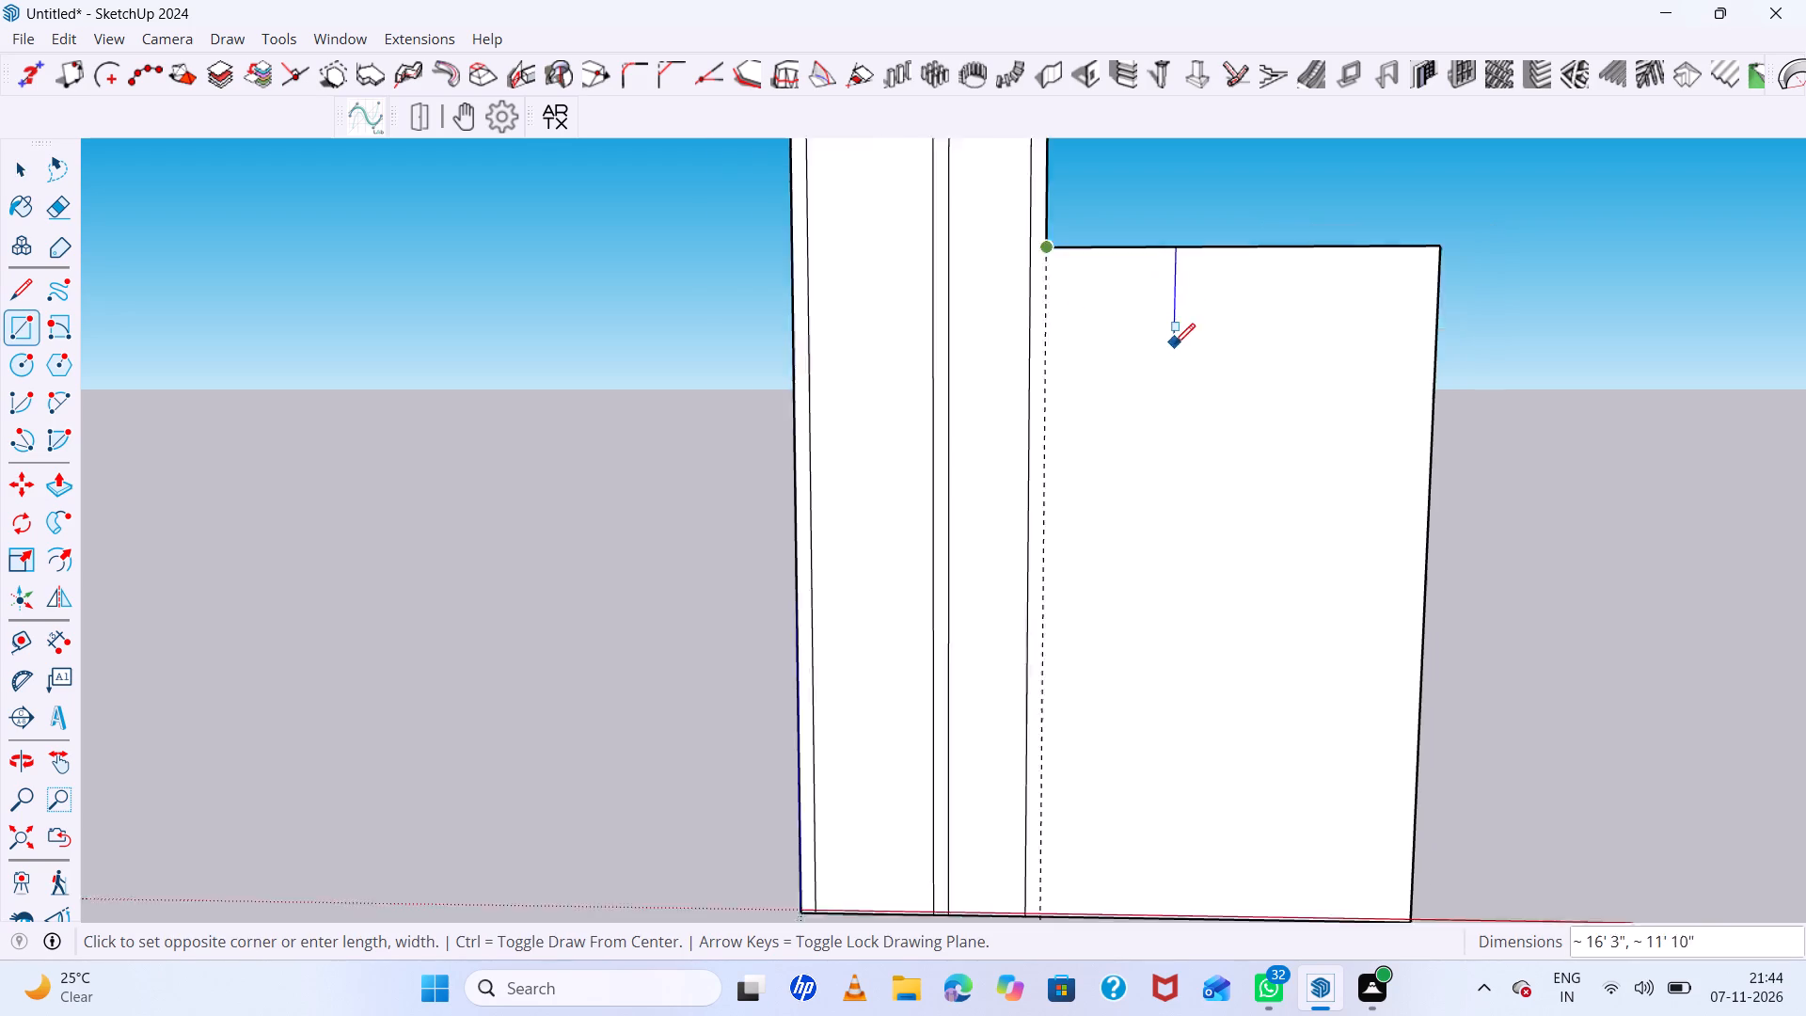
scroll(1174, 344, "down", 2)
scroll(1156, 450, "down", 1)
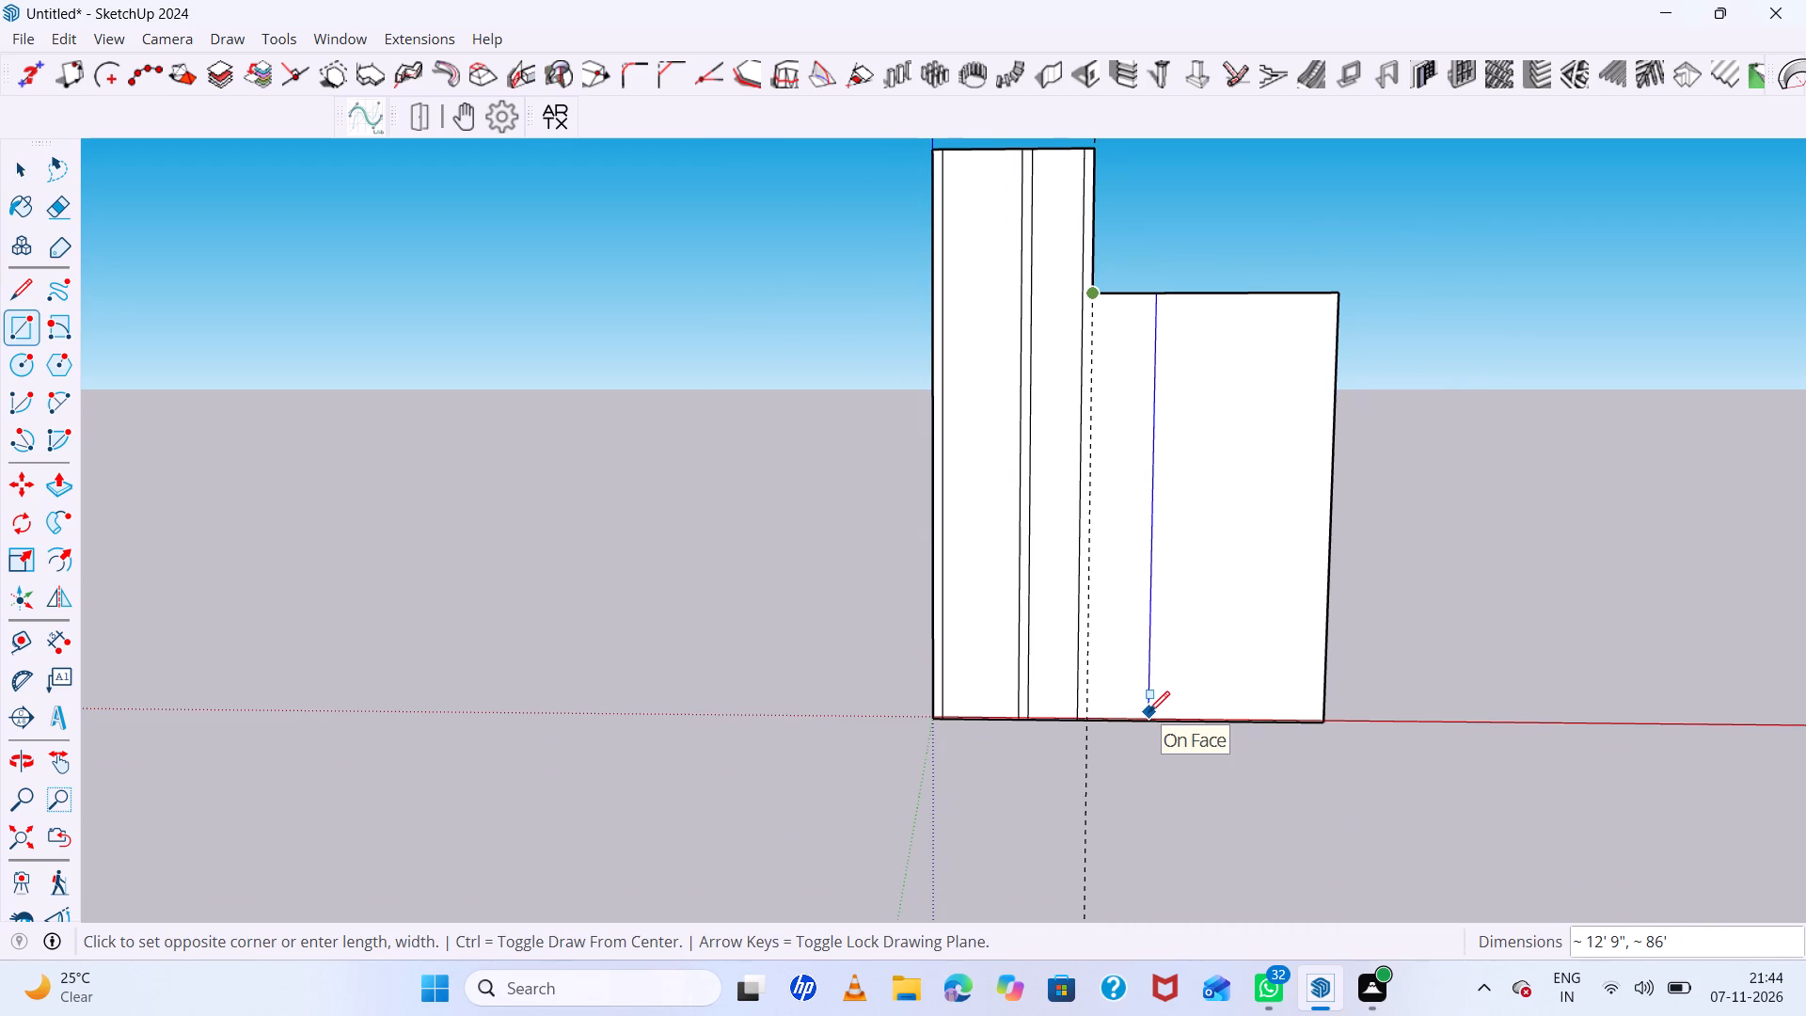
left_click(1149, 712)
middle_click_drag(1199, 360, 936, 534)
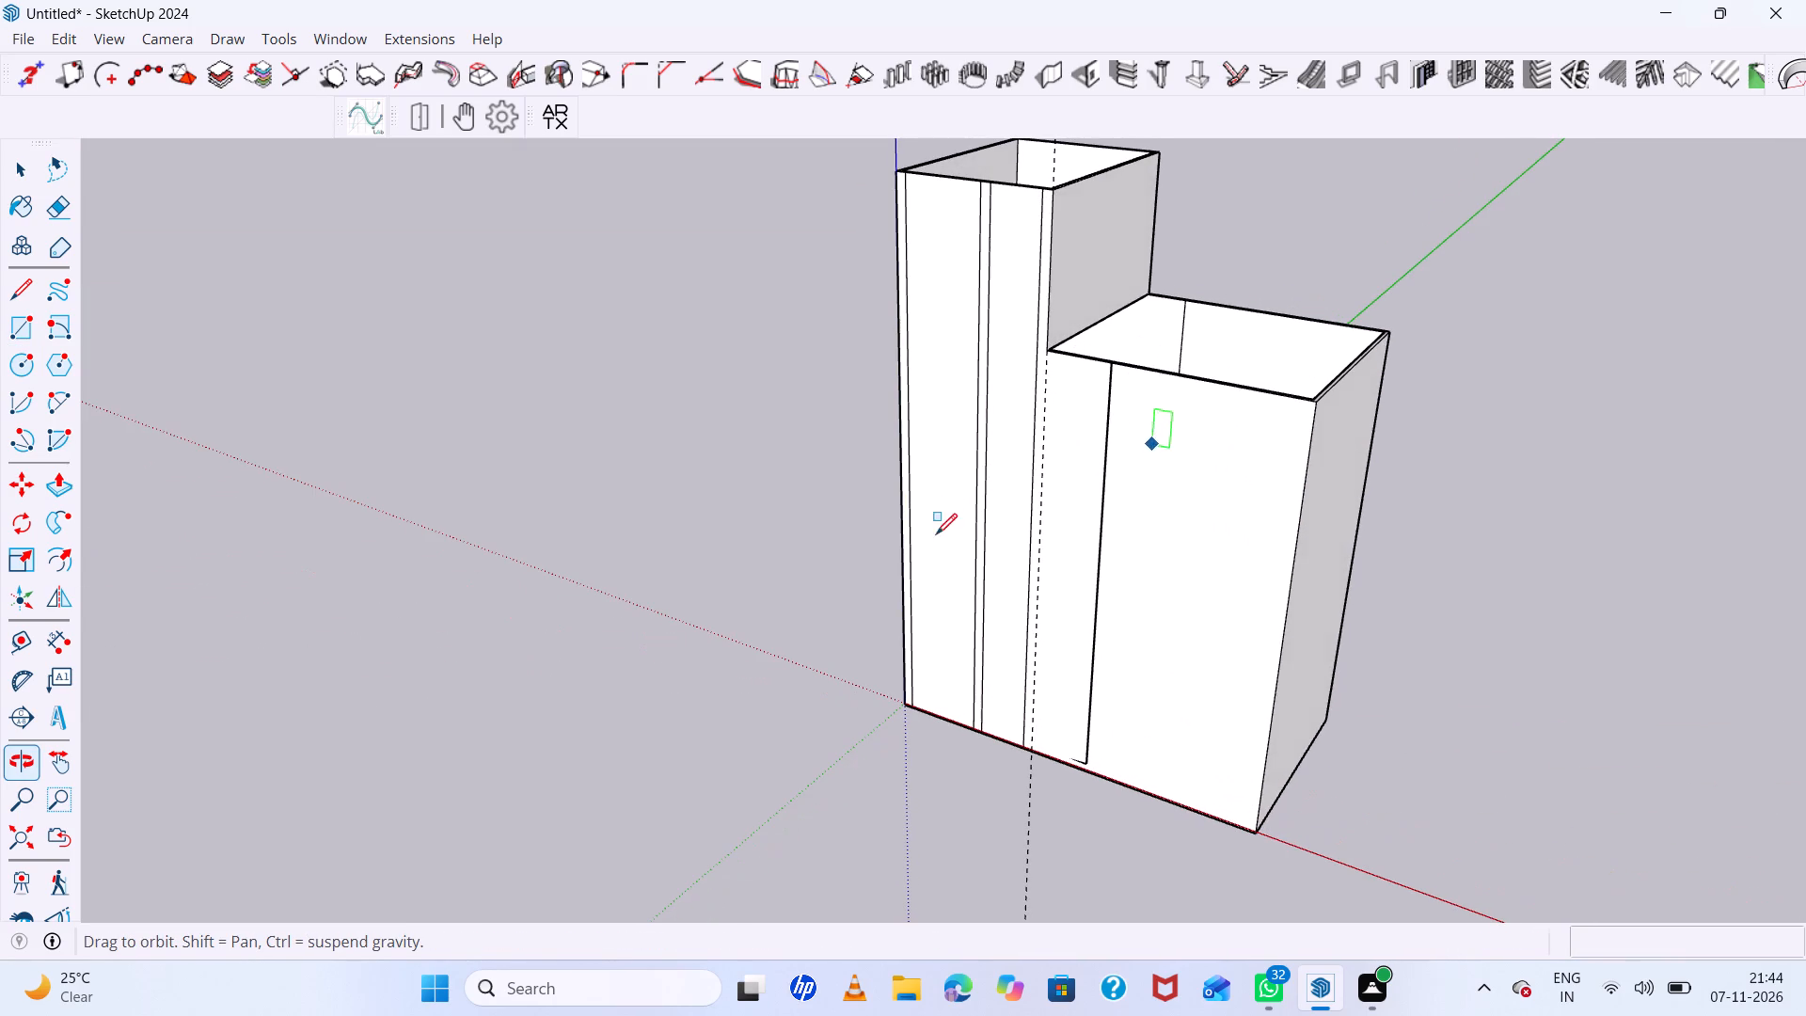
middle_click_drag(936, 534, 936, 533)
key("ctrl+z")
Draw a rectangle about 12' wide on the lower front, from the step's inner corner down to the base edge.
scroll(1062, 369, "up", 5)
left_click(1035, 337)
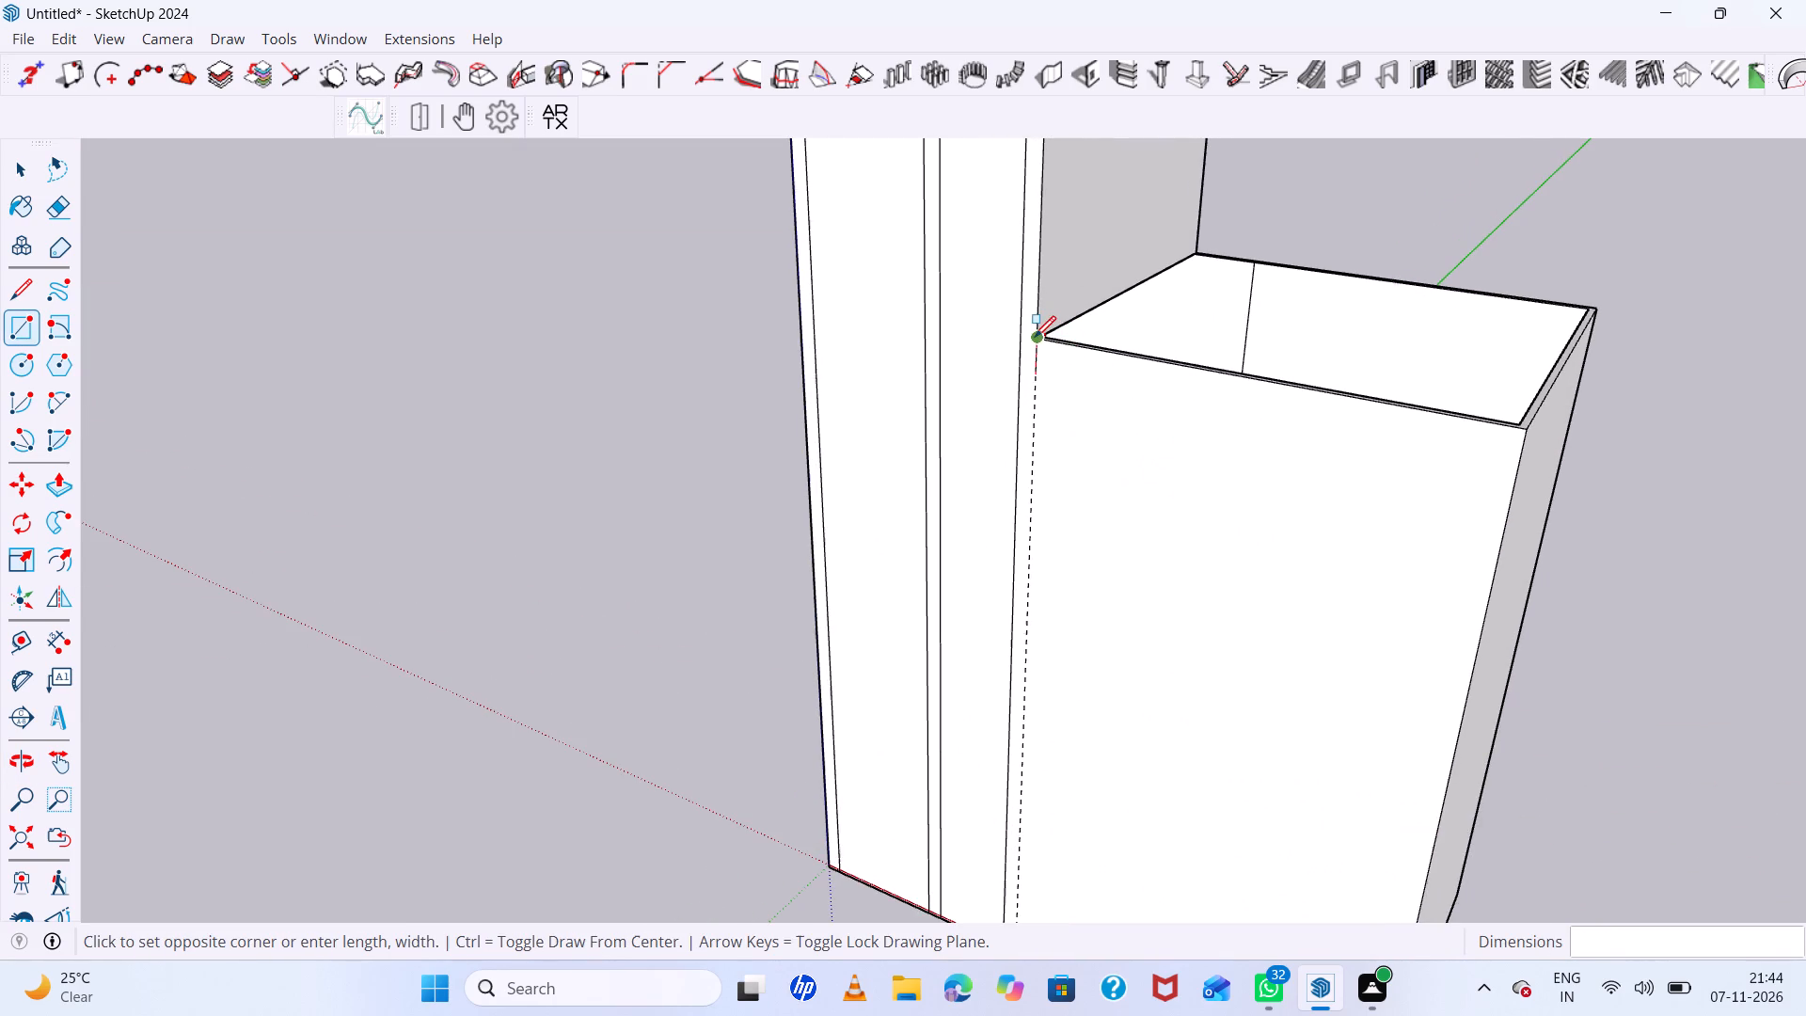
scroll(1112, 627, "down", 7)
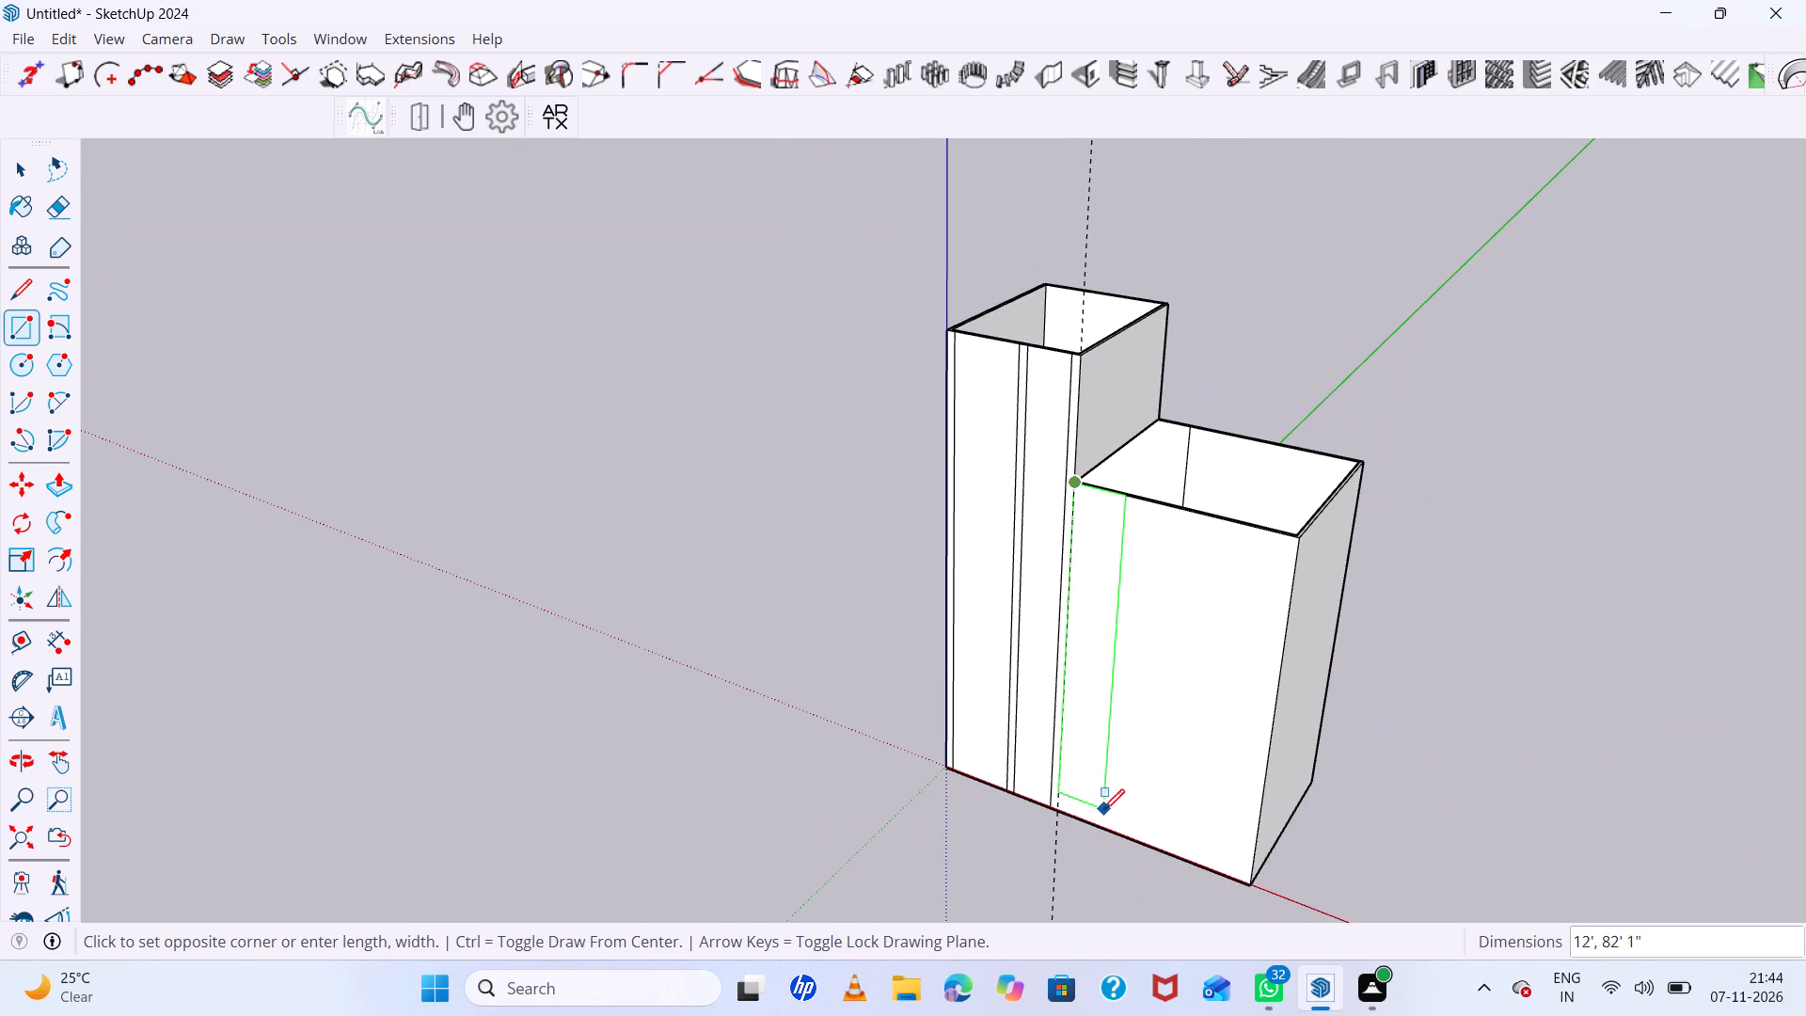
left_click(1101, 827)
scroll(1116, 675, "down", 6)
scroll(1117, 676, "up", 1)
middle_click_drag(1124, 682, 1229, 707)
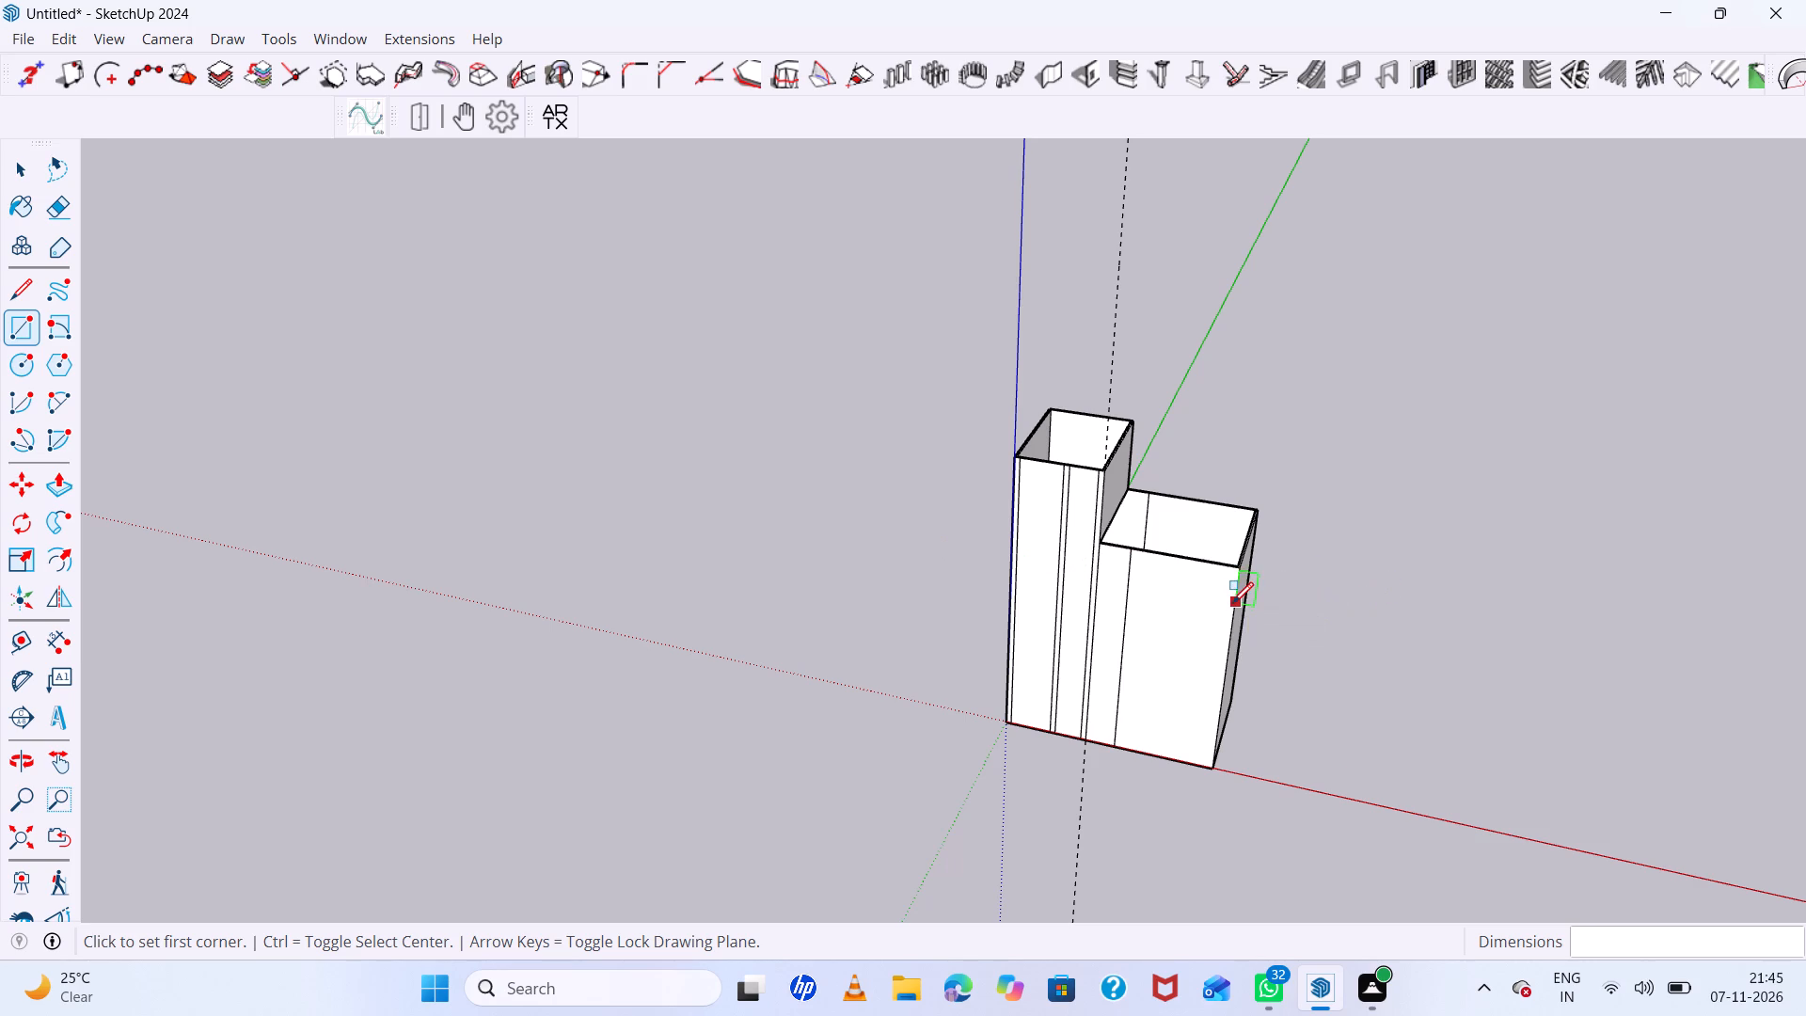
scroll(1231, 601, "up", 5)
middle_click_drag(1230, 599, 1257, 469)
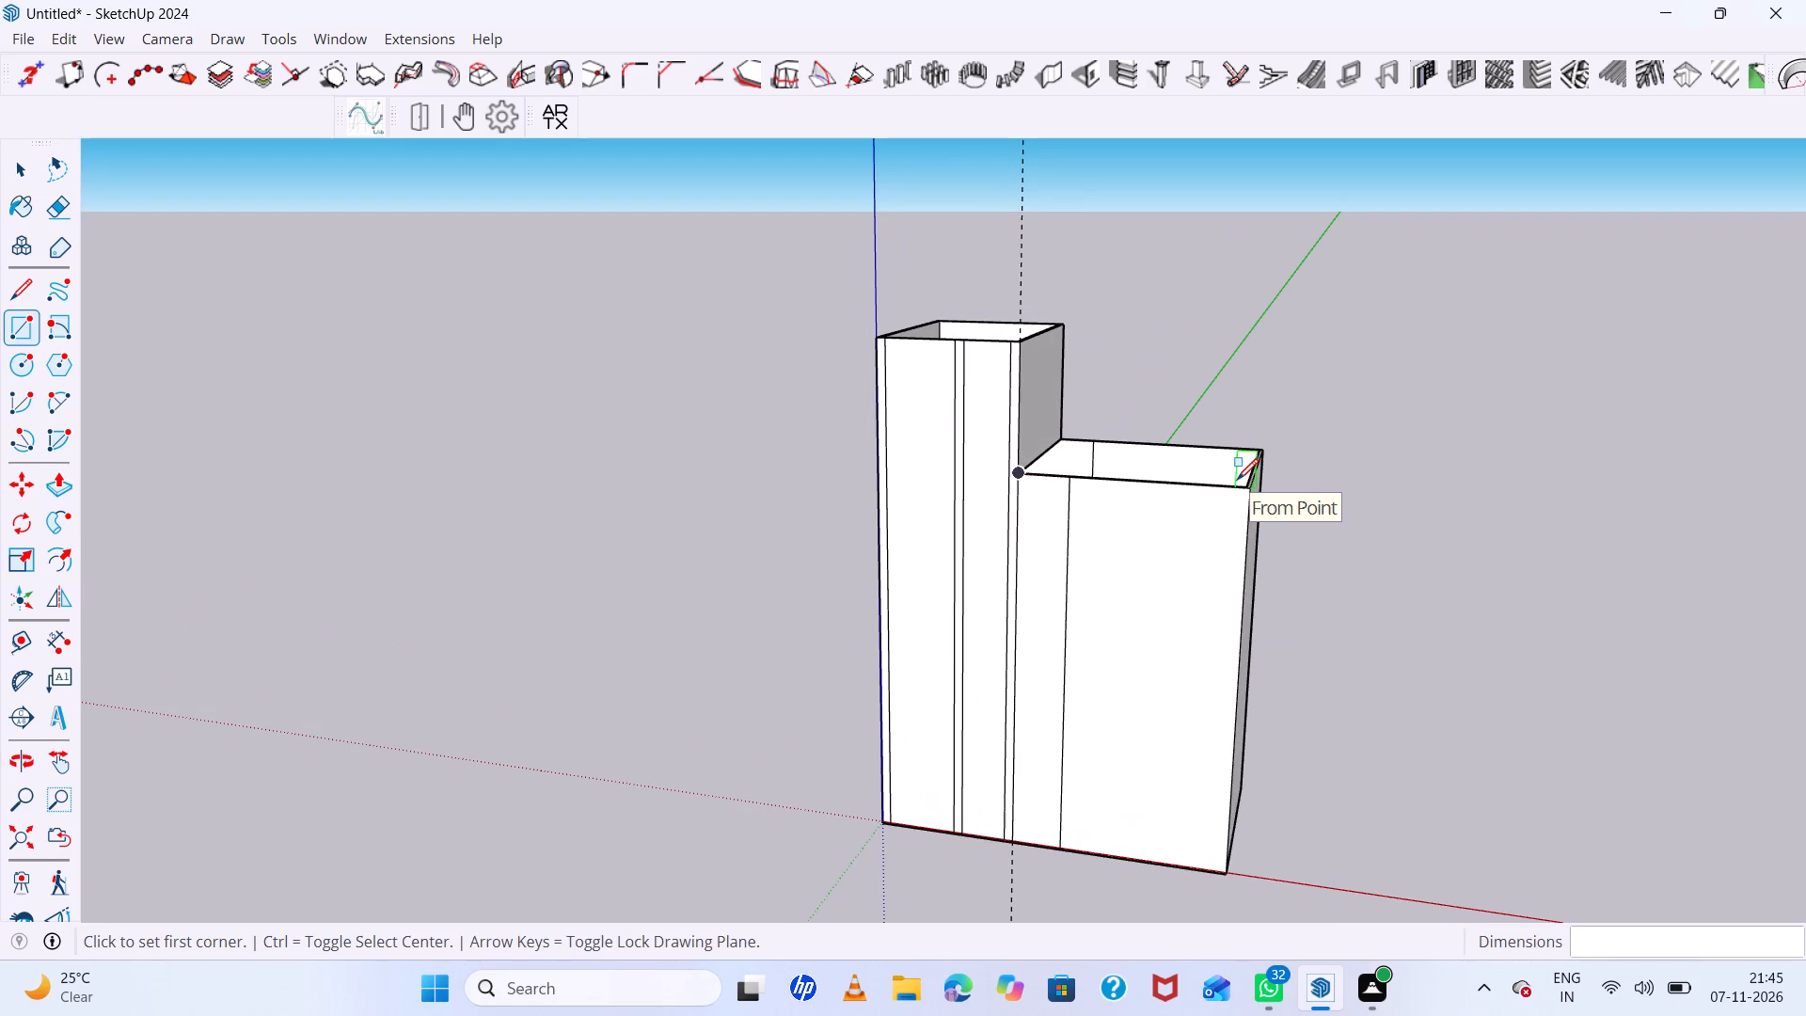
Place a vertical guide on the lower front, 2' beyond the outer edge of the 12' wide panel.
key("t")
scroll(1097, 550, "up", 5)
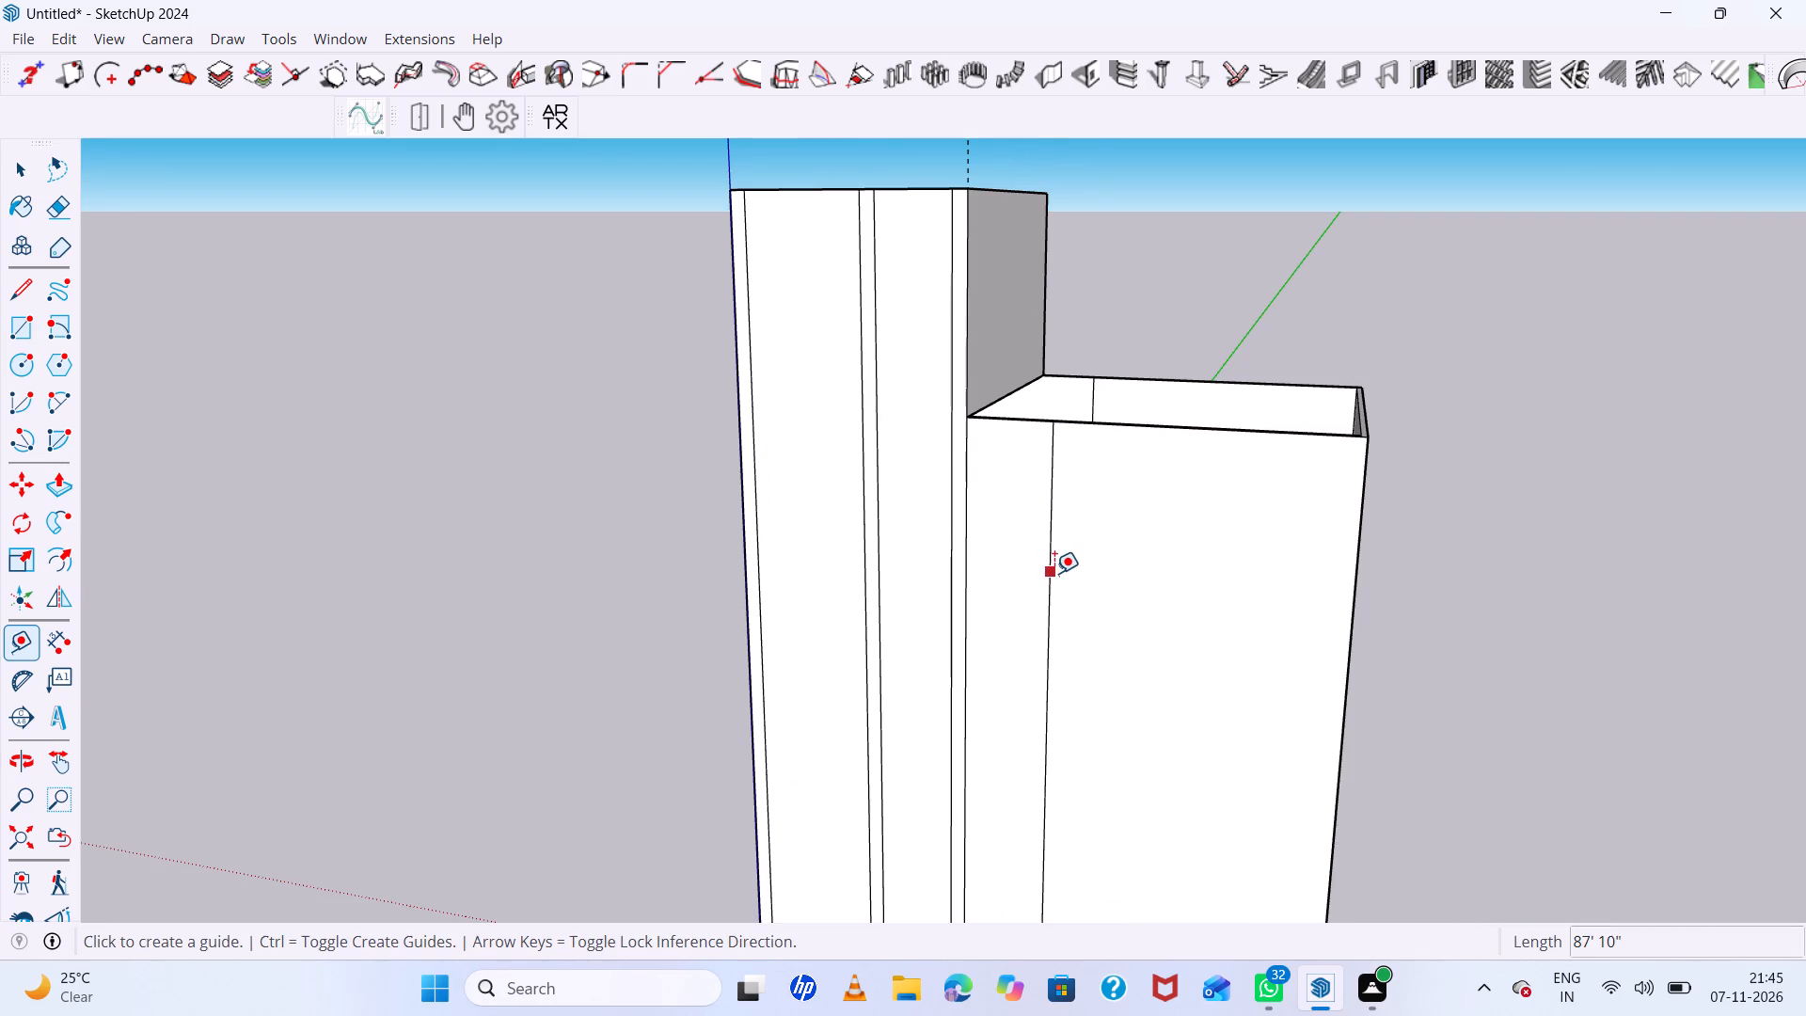
left_click(1054, 573)
key("2")
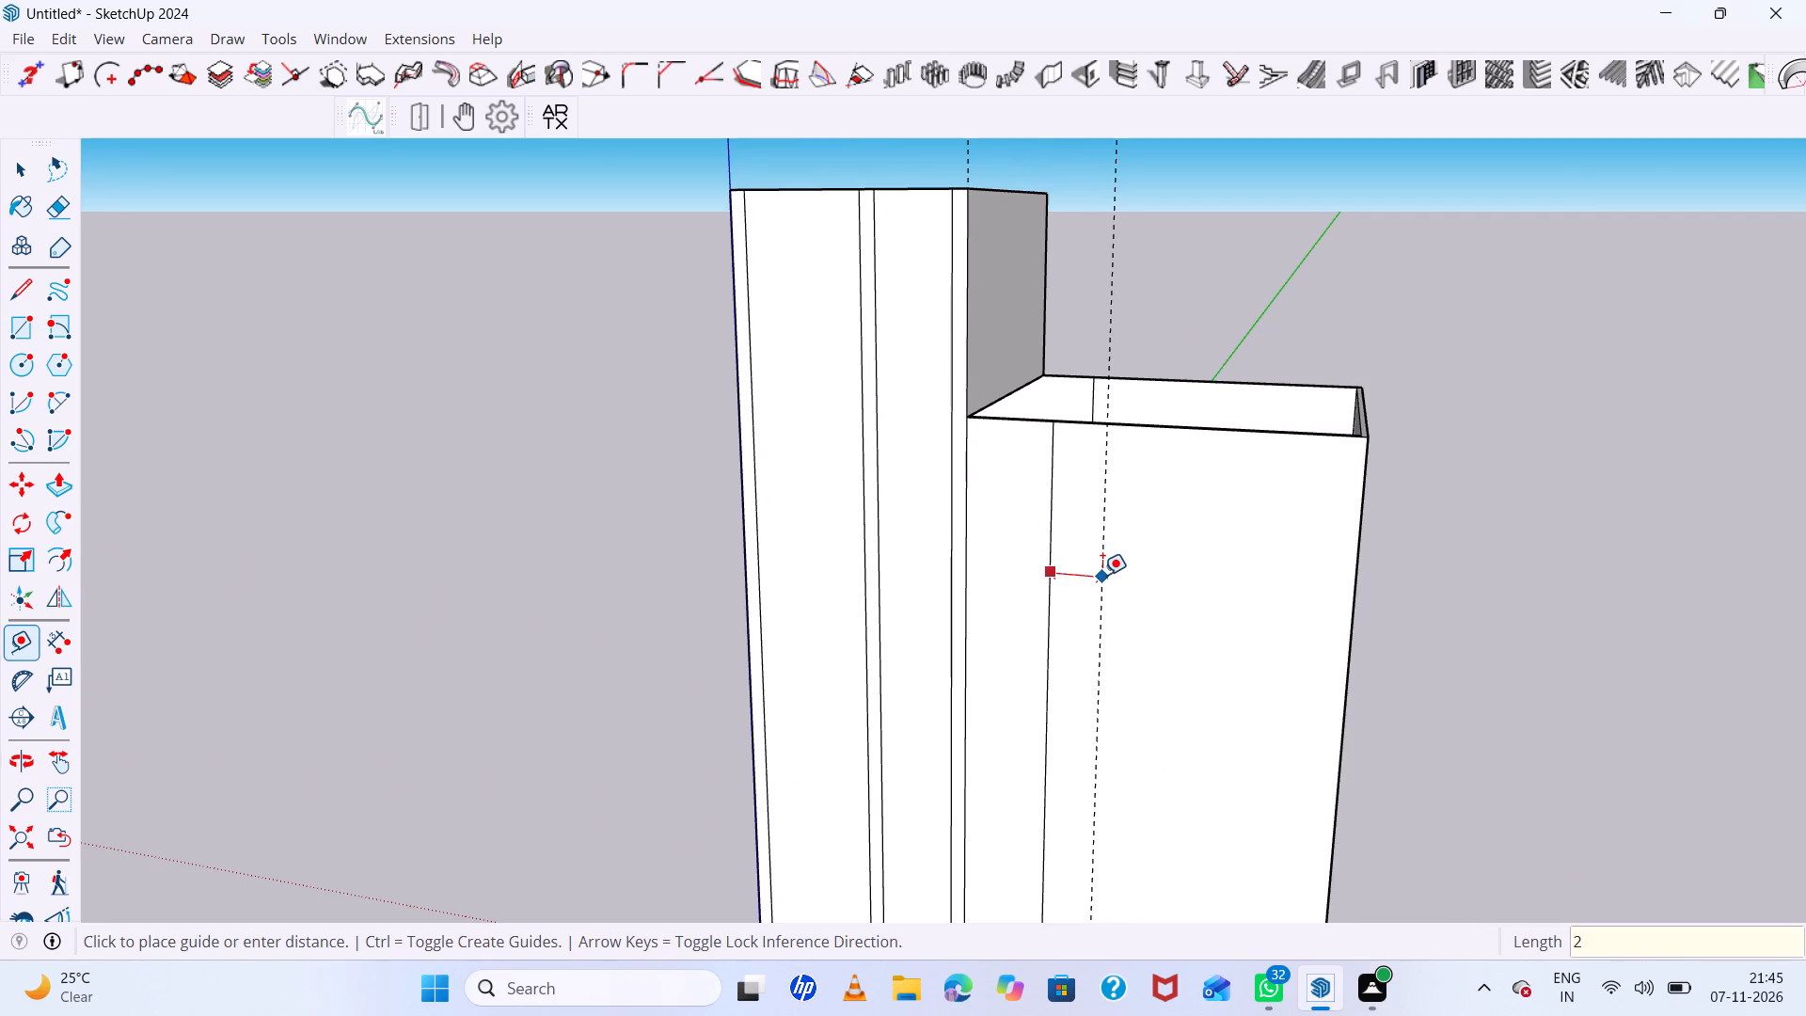
key("apostrophe")
key("Return")
Draw a front panel rectangle about 16' 7" by 87' 10" from the new guide's top point down to the base edge.
key("r")
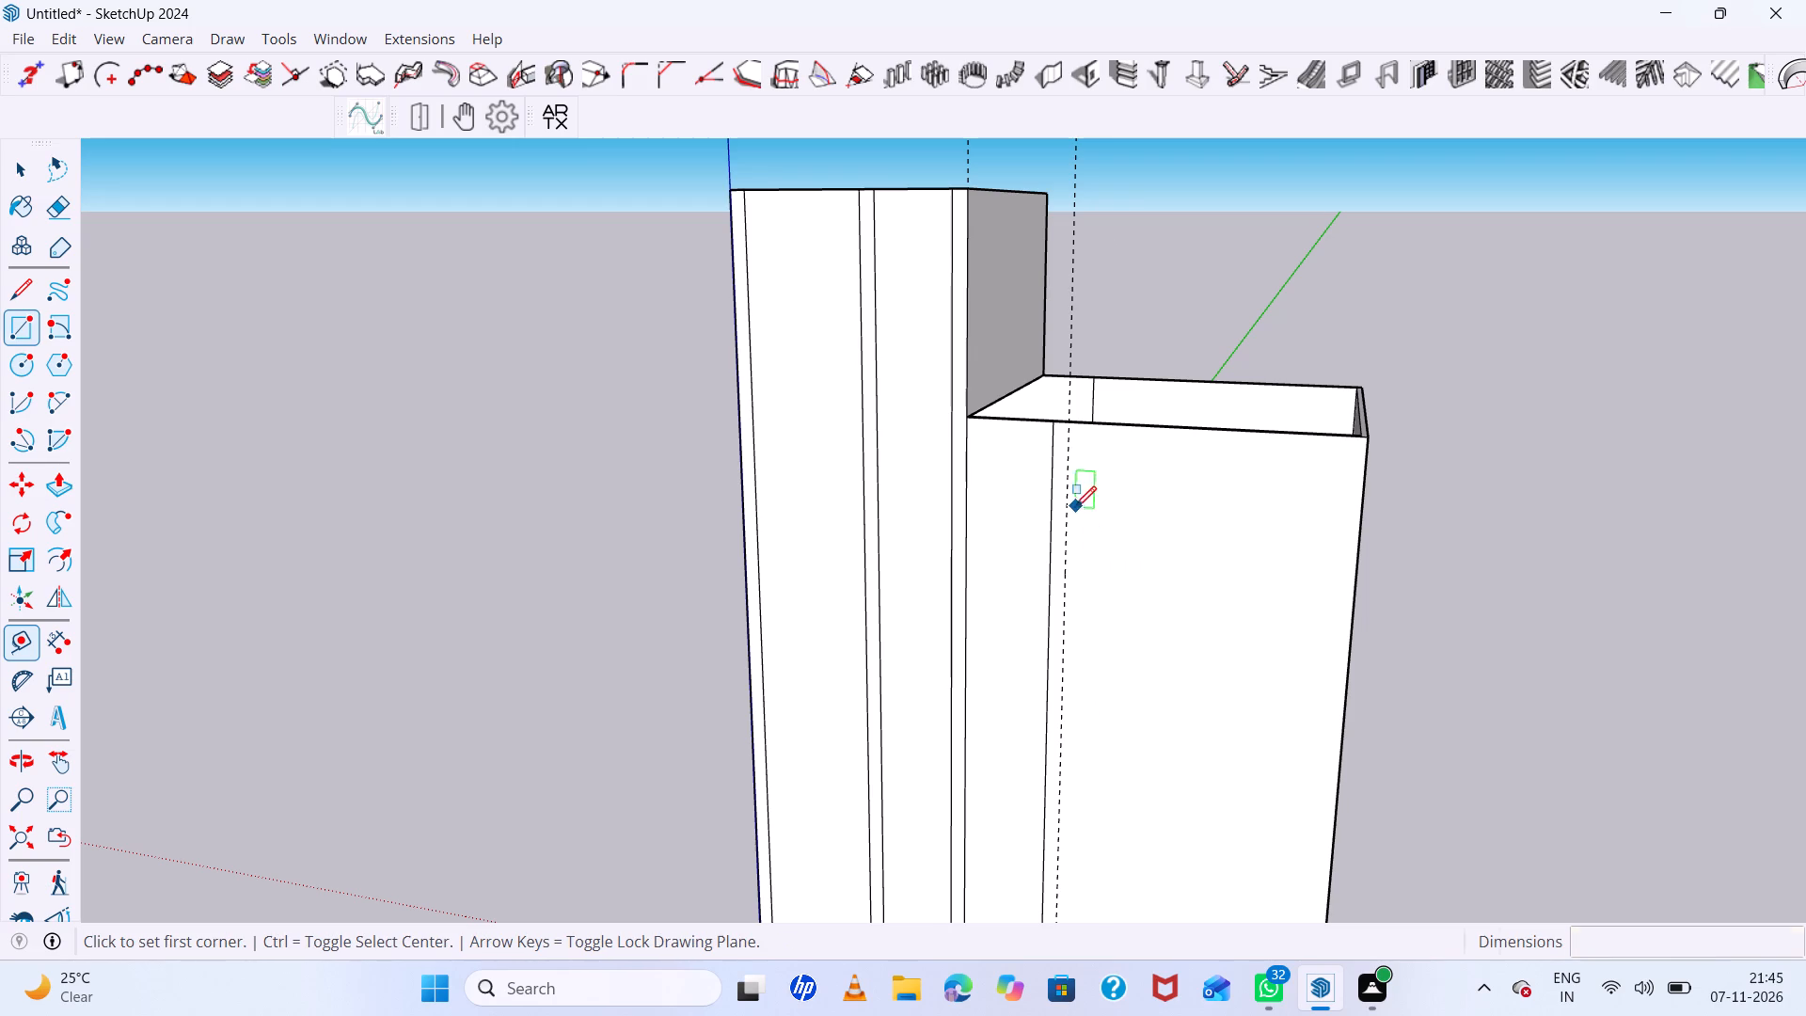
left_click(1071, 427)
scroll(1230, 508, "down", 3)
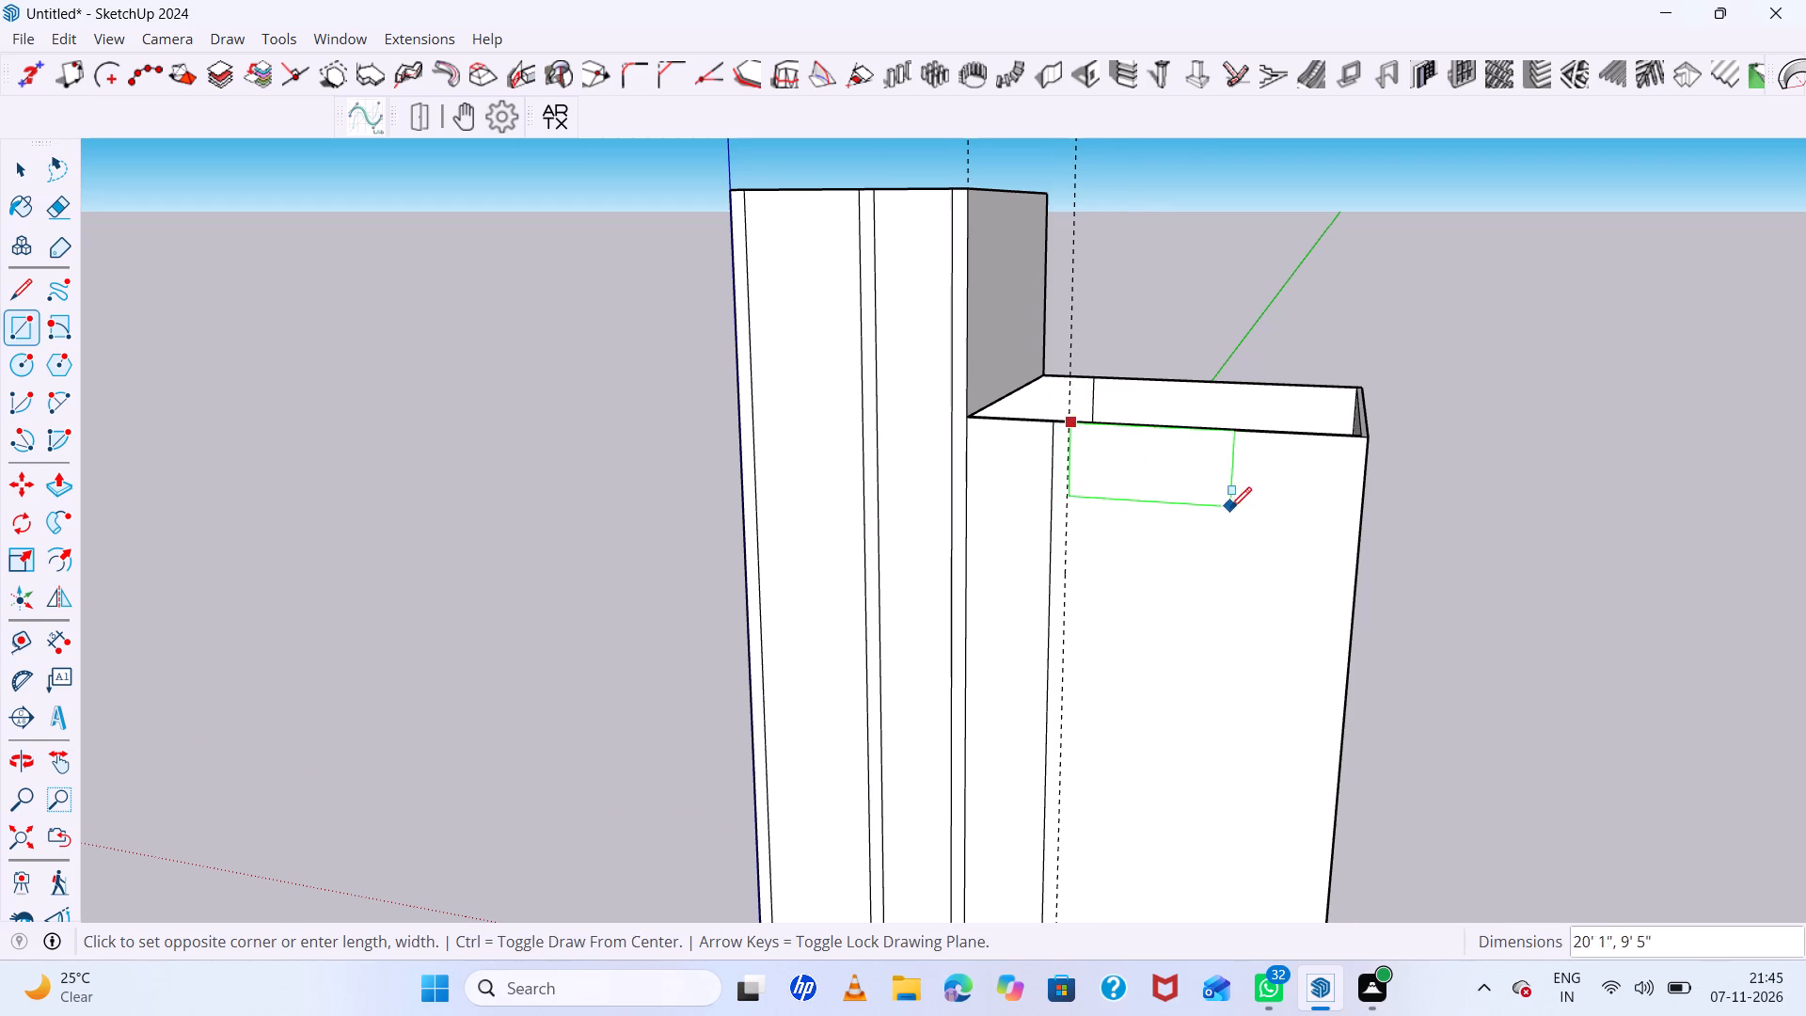
scroll(1230, 508, "down", 4)
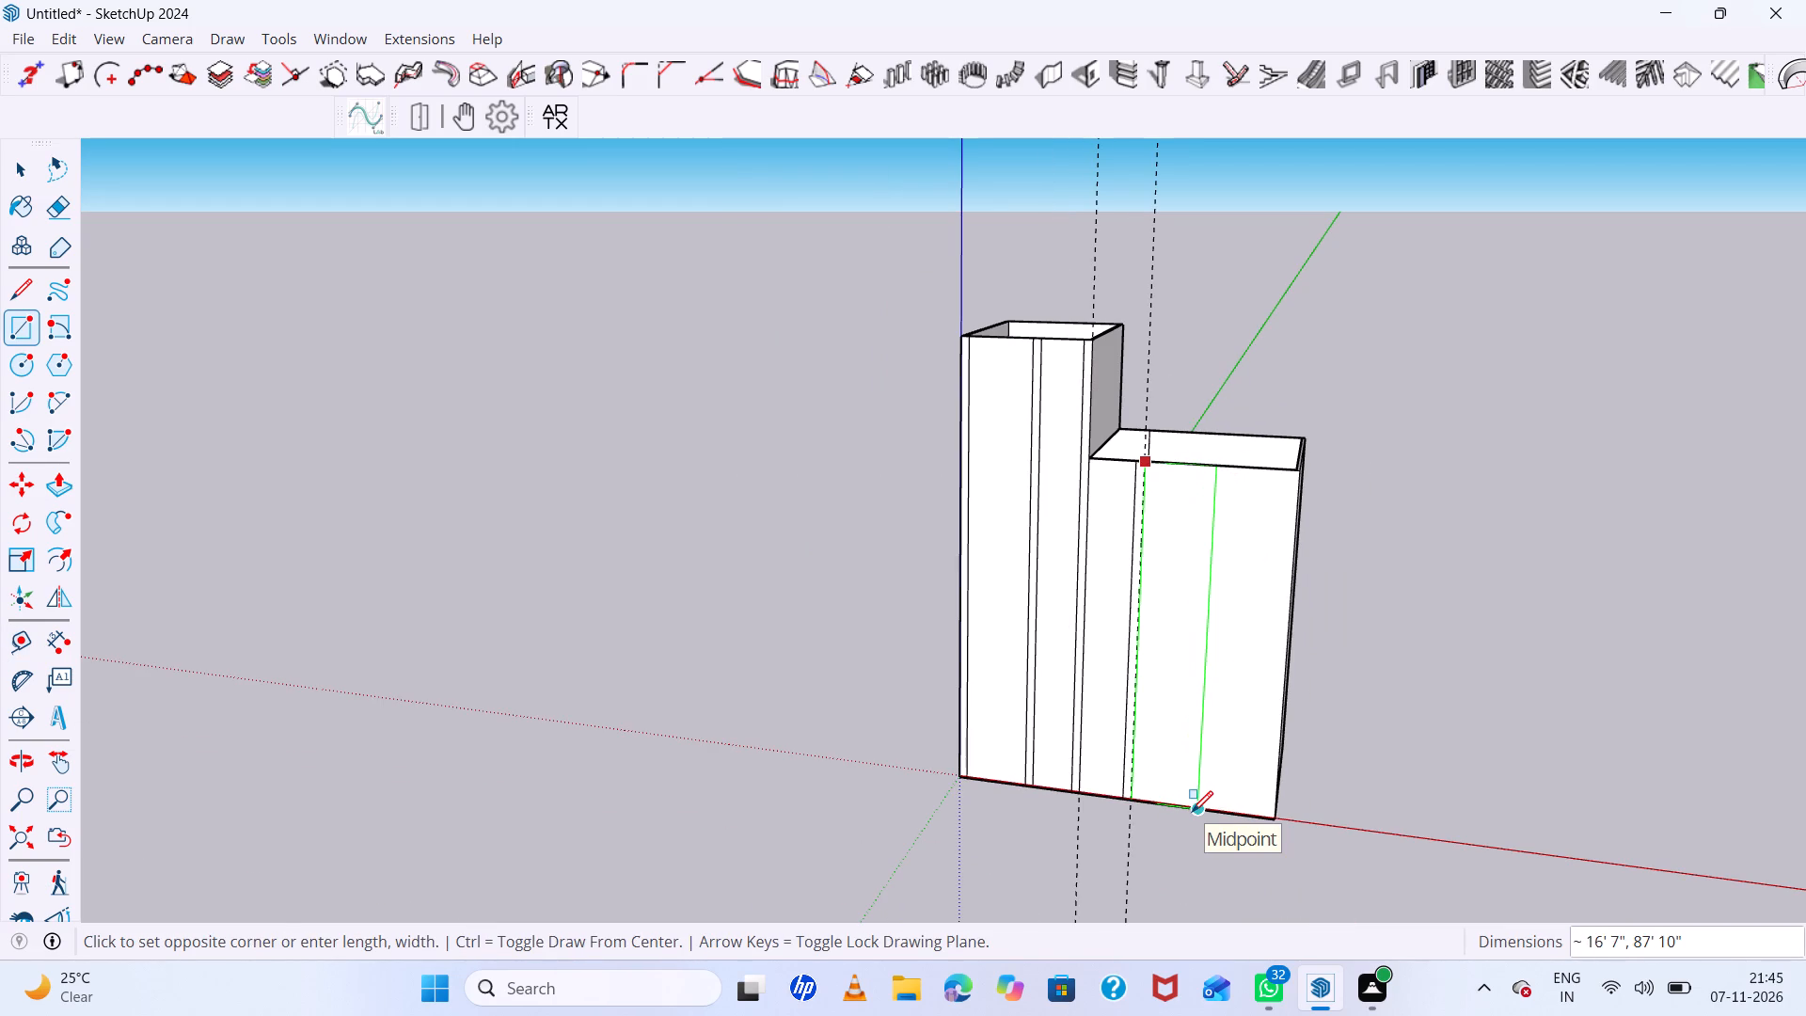
left_click(1192, 812)
Place a vertical guide 2' beyond the outer edge of the new front panel.
key("t")
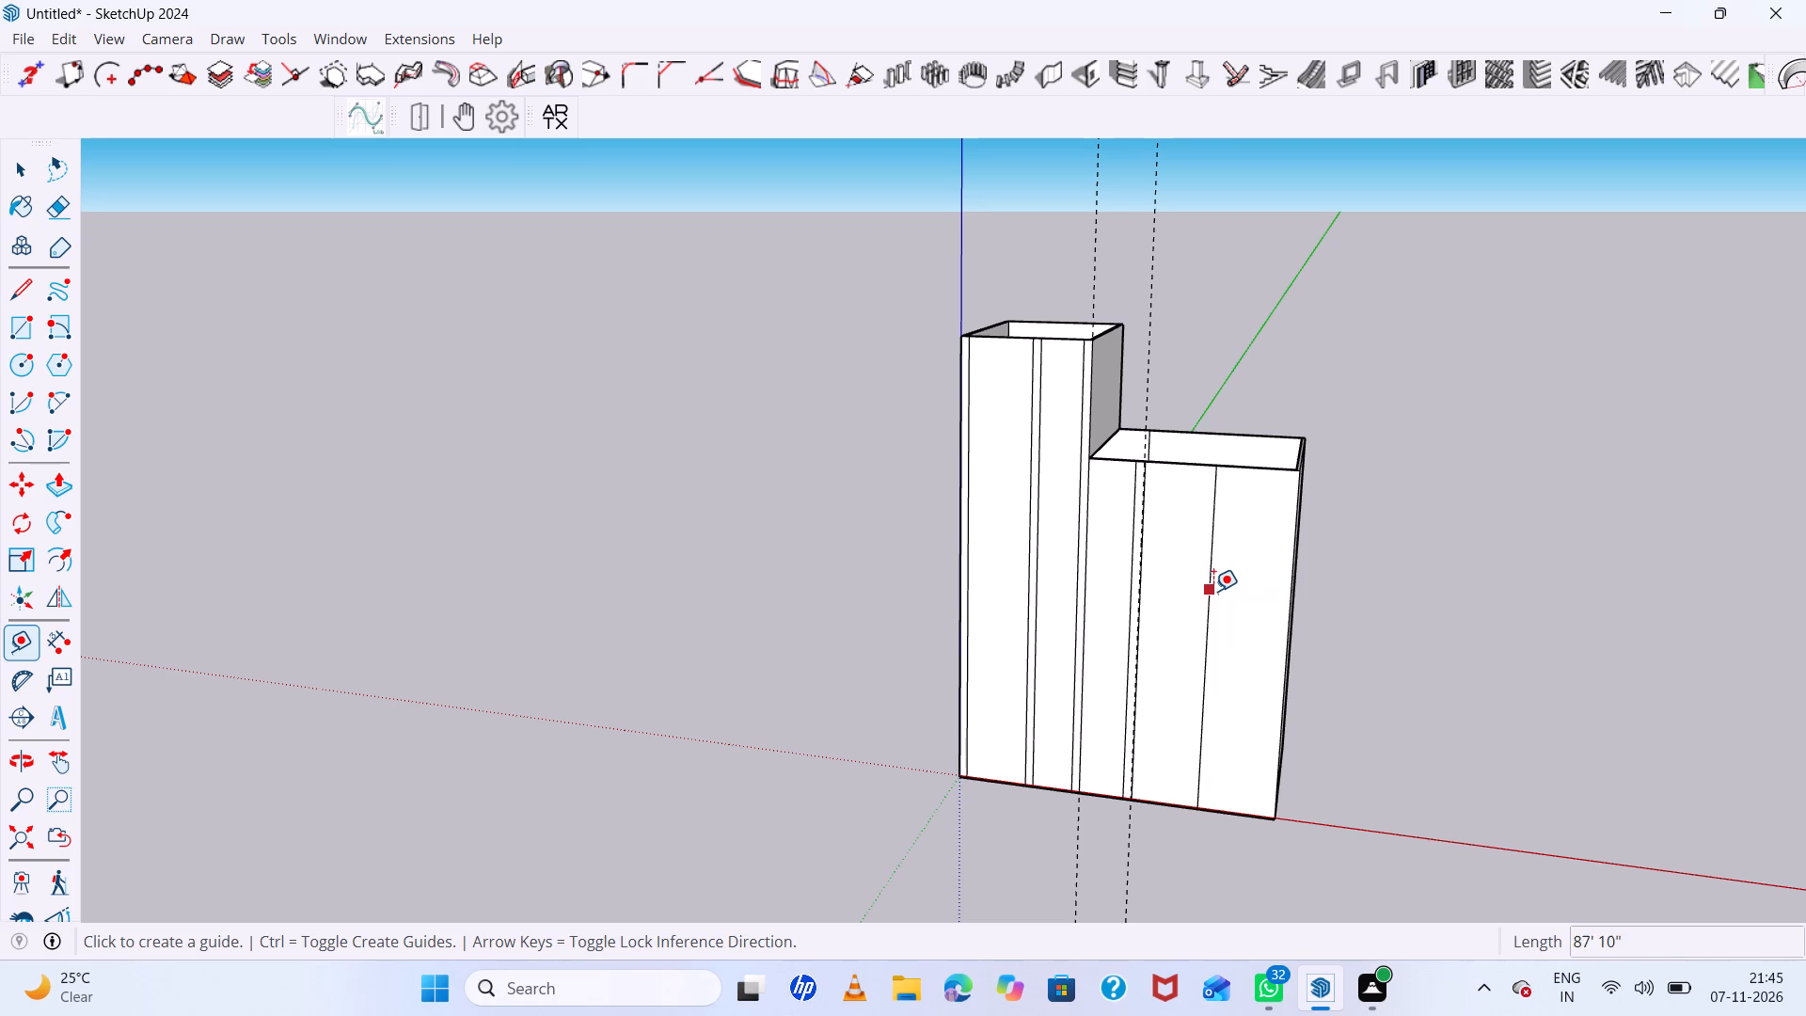
left_click(1213, 591)
type("2'")
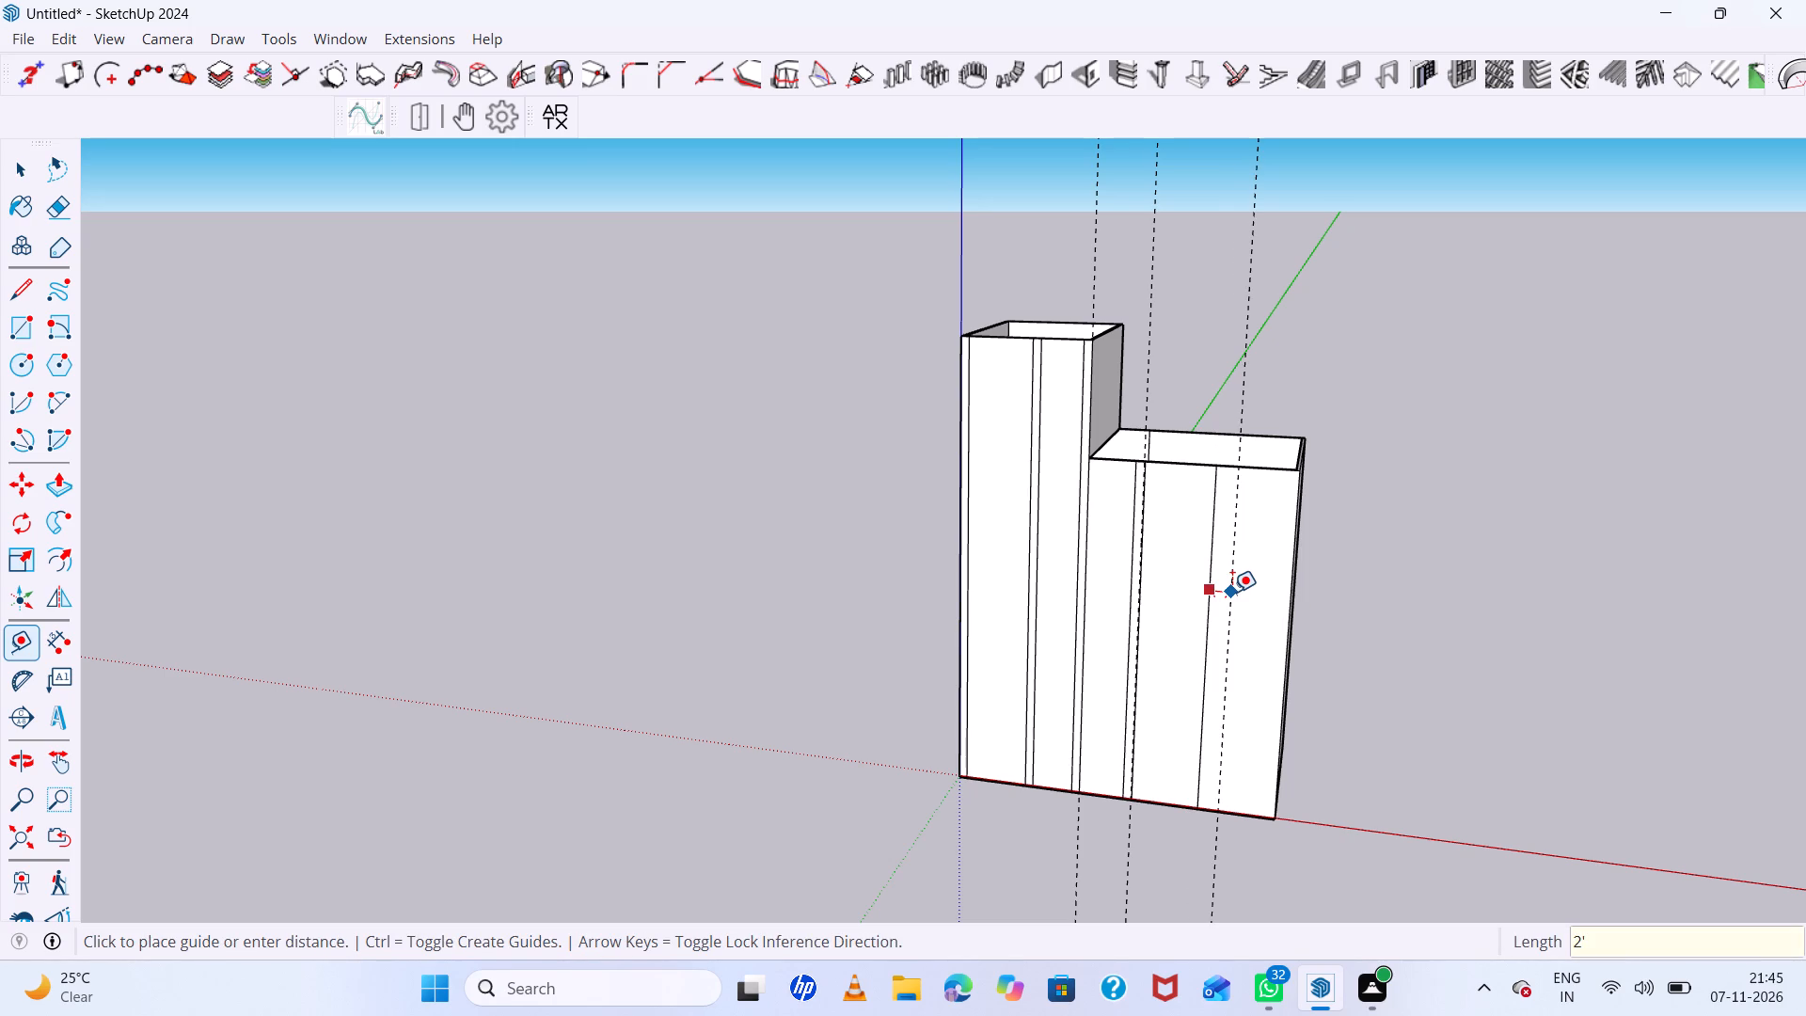
key("Return")
Push the inner face of the lower block's end wall inward to align with the last front panel's outer edge.
middle_click_drag(1307, 577, 1312, 710)
scroll(1216, 428, "up", 5)
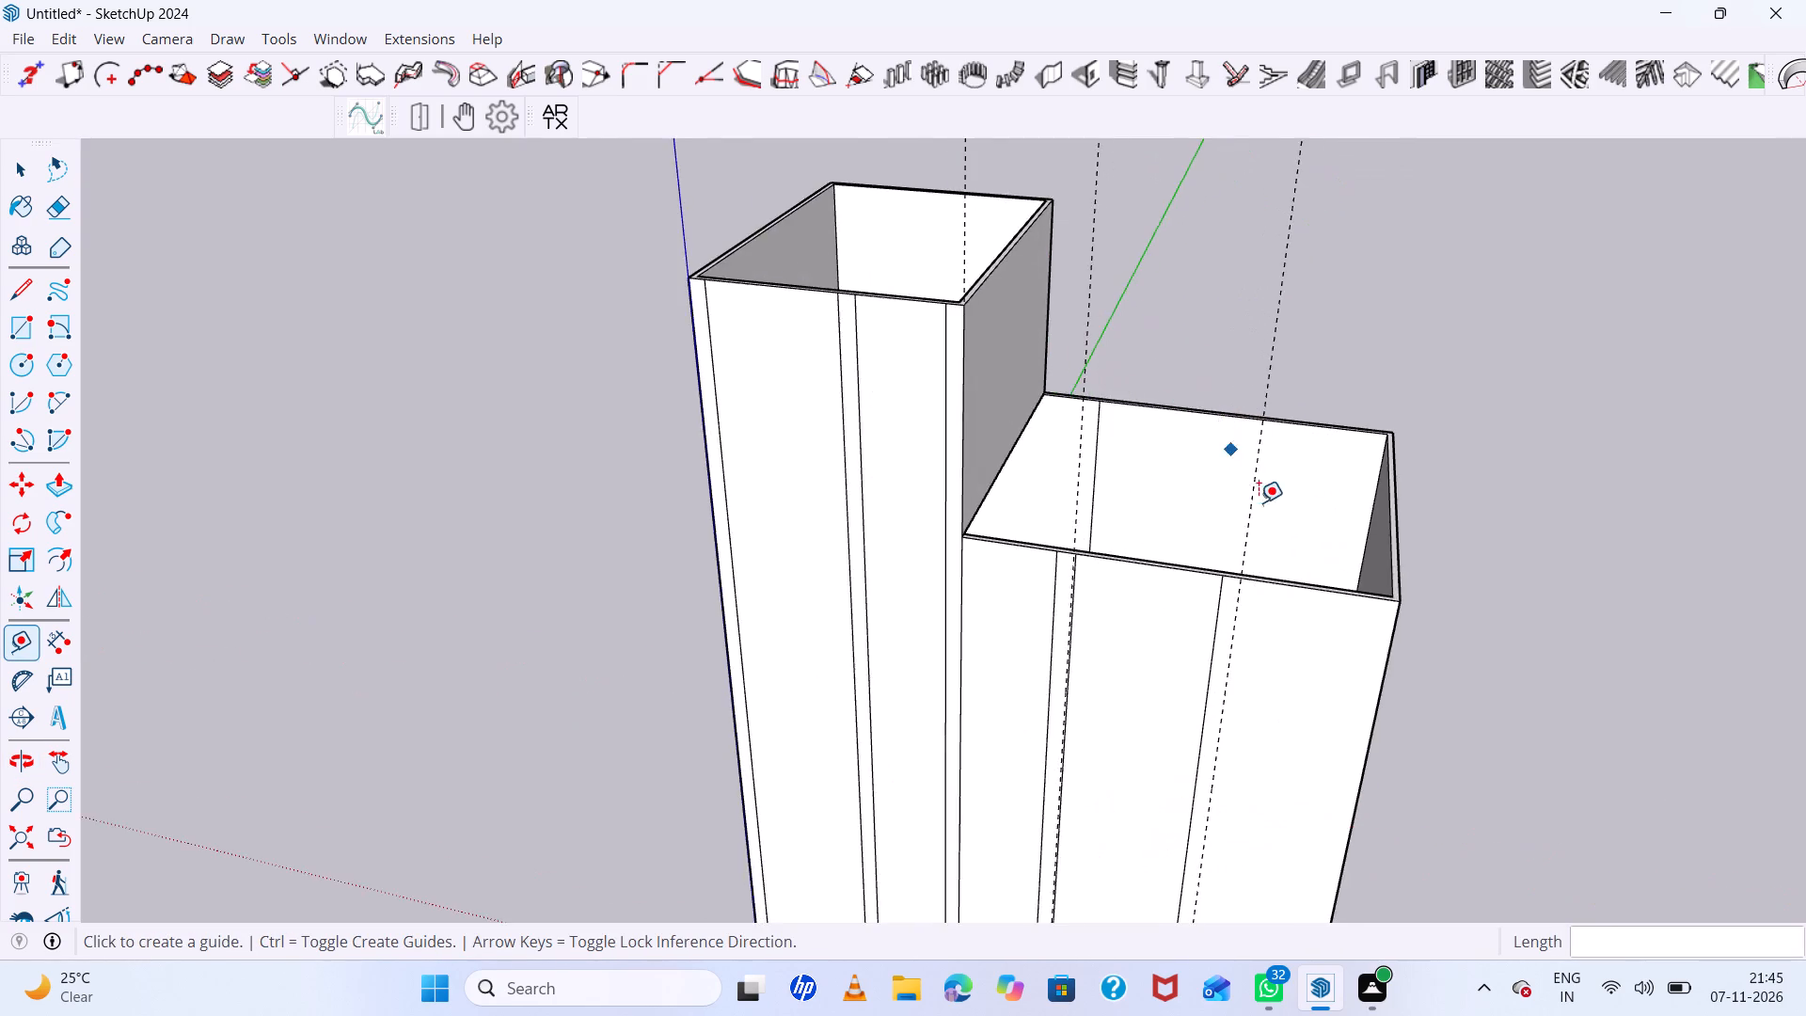
scroll(1259, 502, "up", 2)
middle_click_drag(1322, 553, 1417, 563)
key("space")
scroll(1422, 555, "up", 6)
left_click(1387, 539)
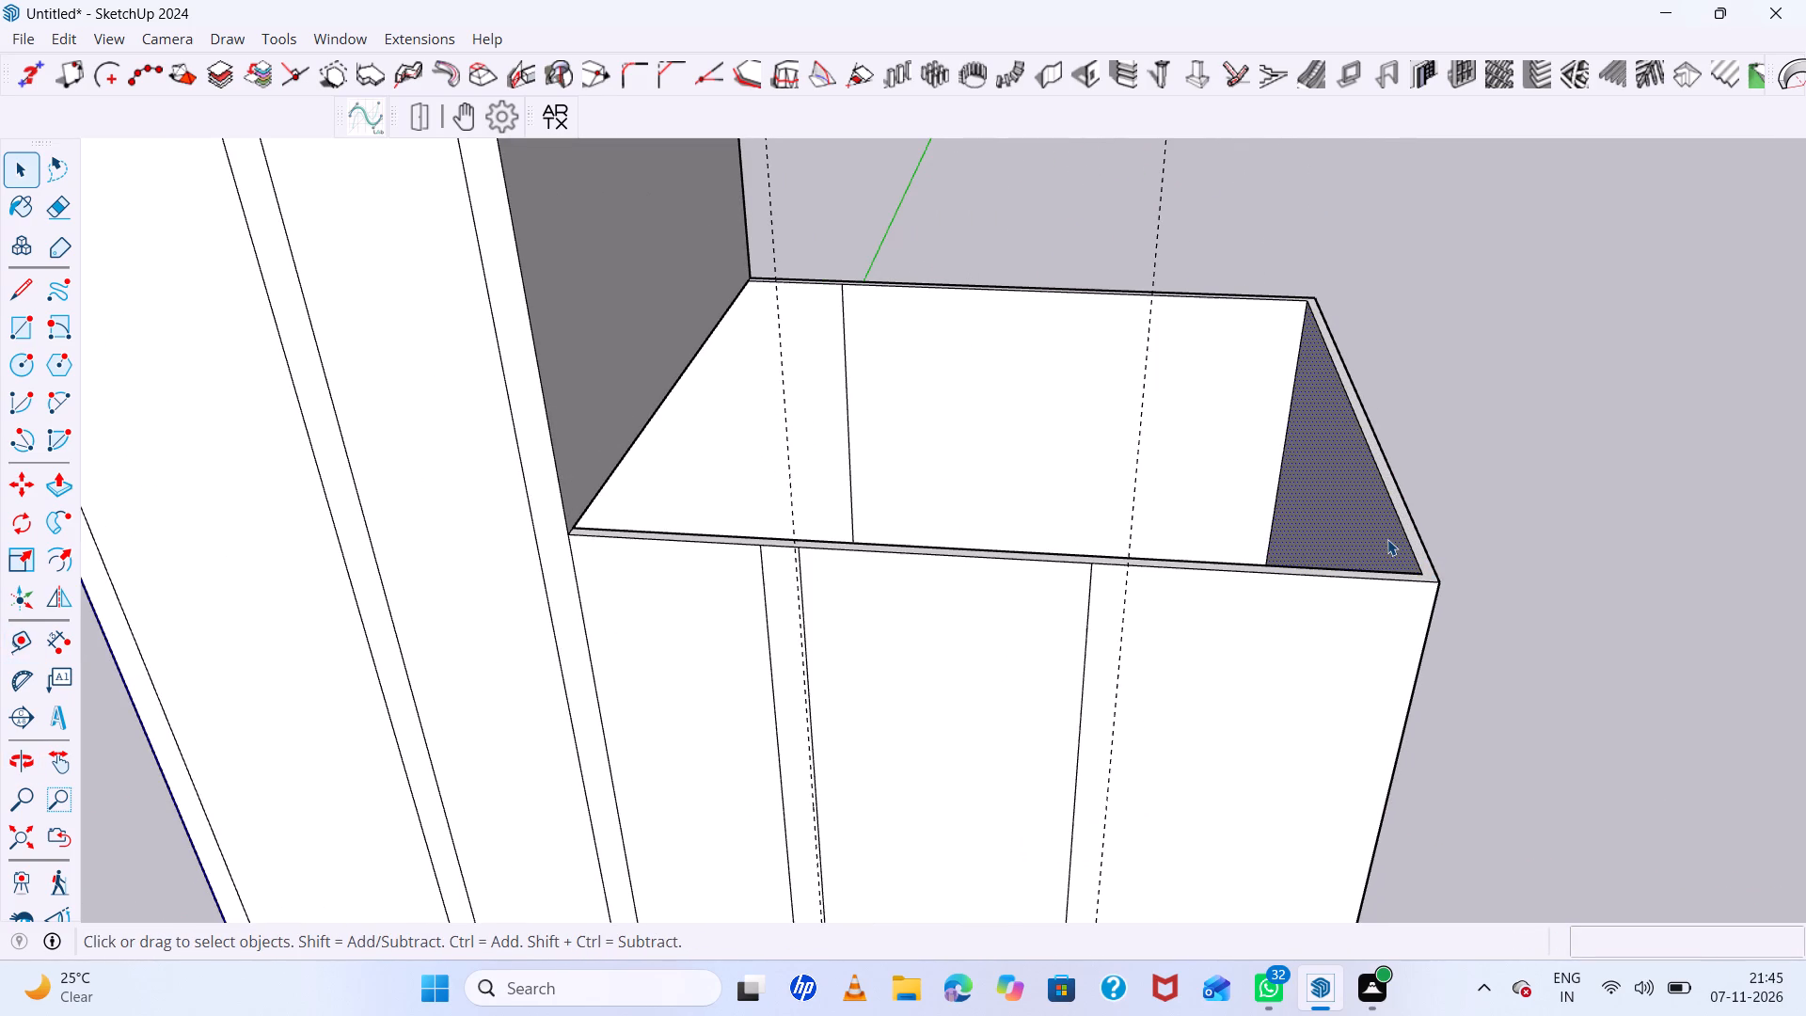
key("p")
left_click(1387, 539)
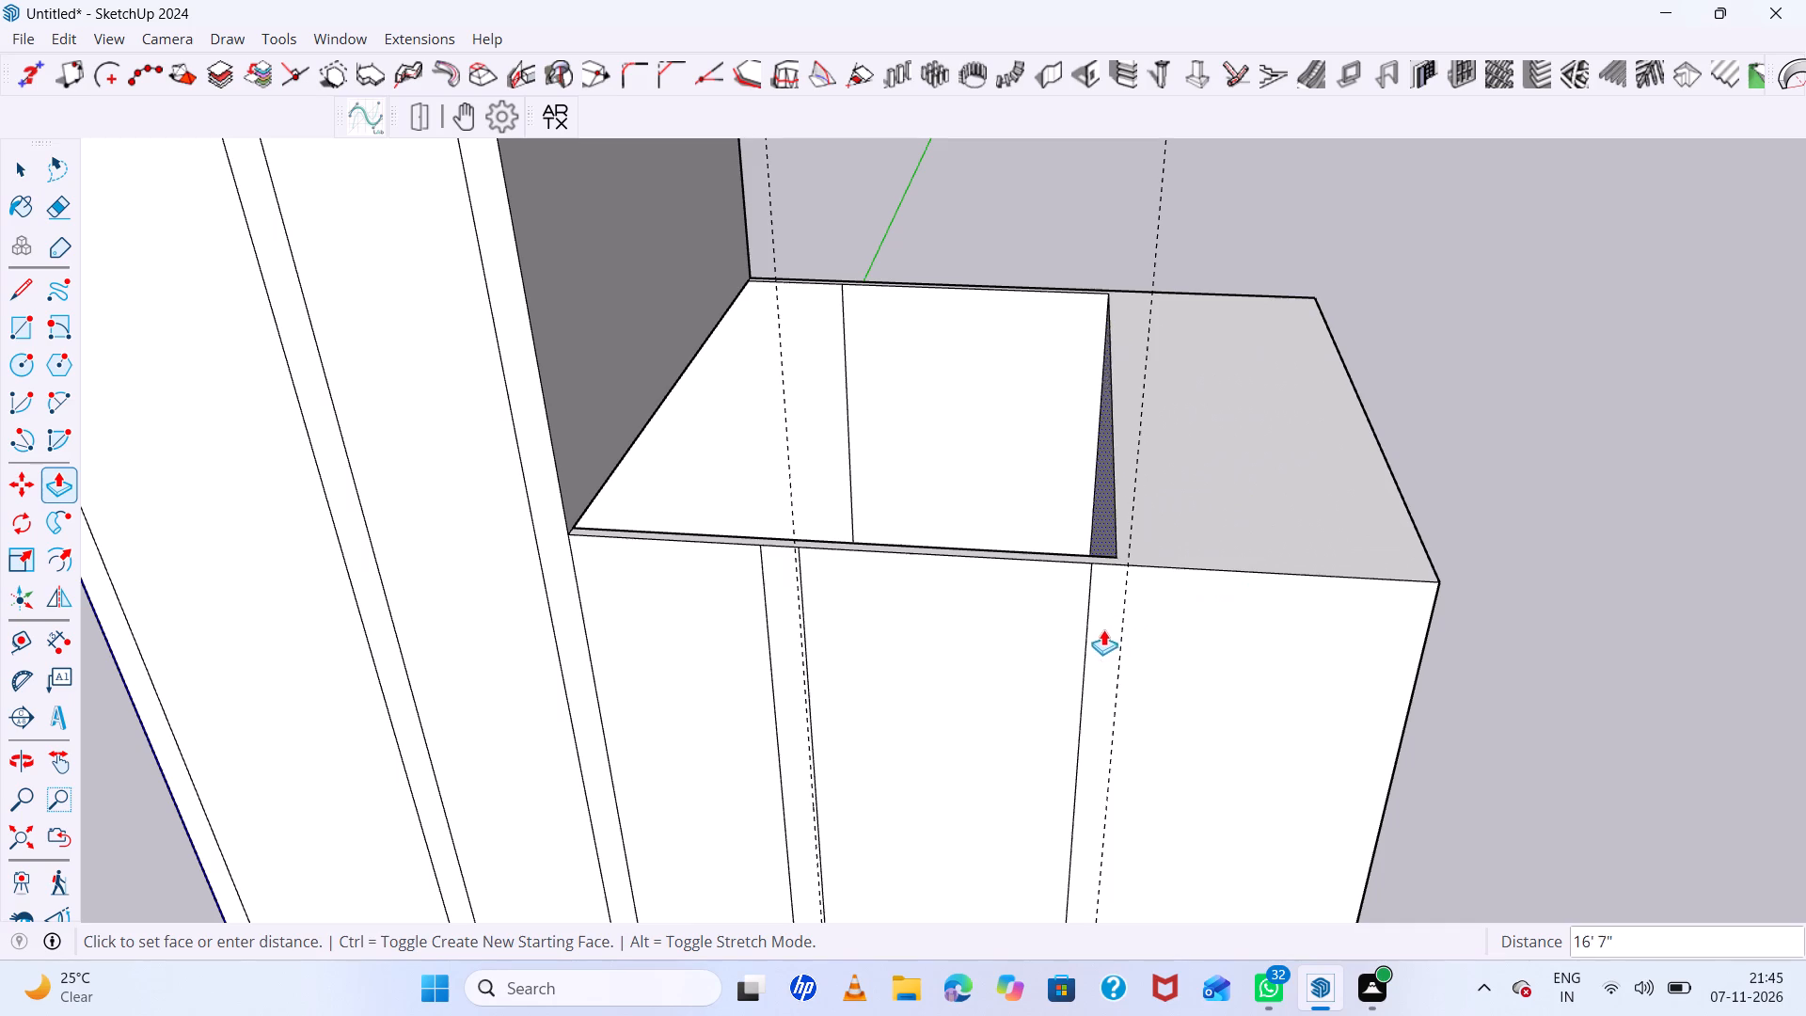
left_click(1089, 634)
key("space")
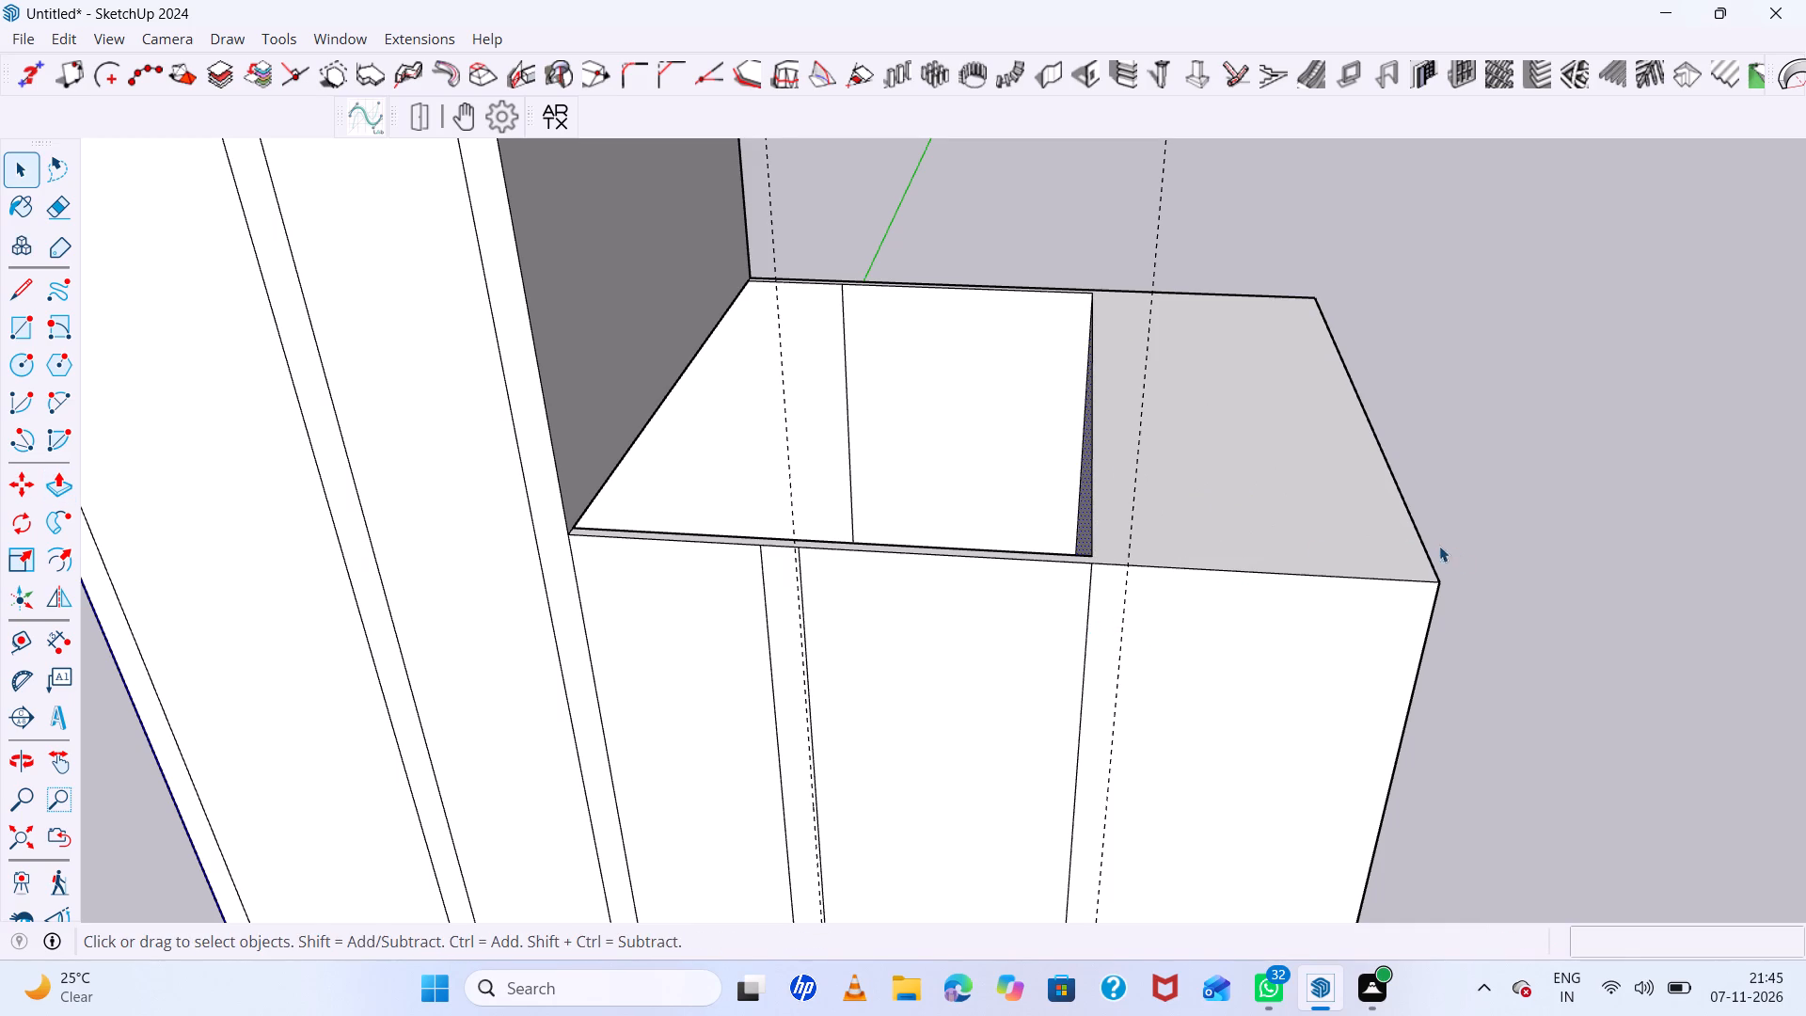
Push the lower block's outer end face inward about 16' 10" to the vertical guide.
middle_click_drag(1396, 525, 1041, 419)
left_click(1356, 634)
key("p")
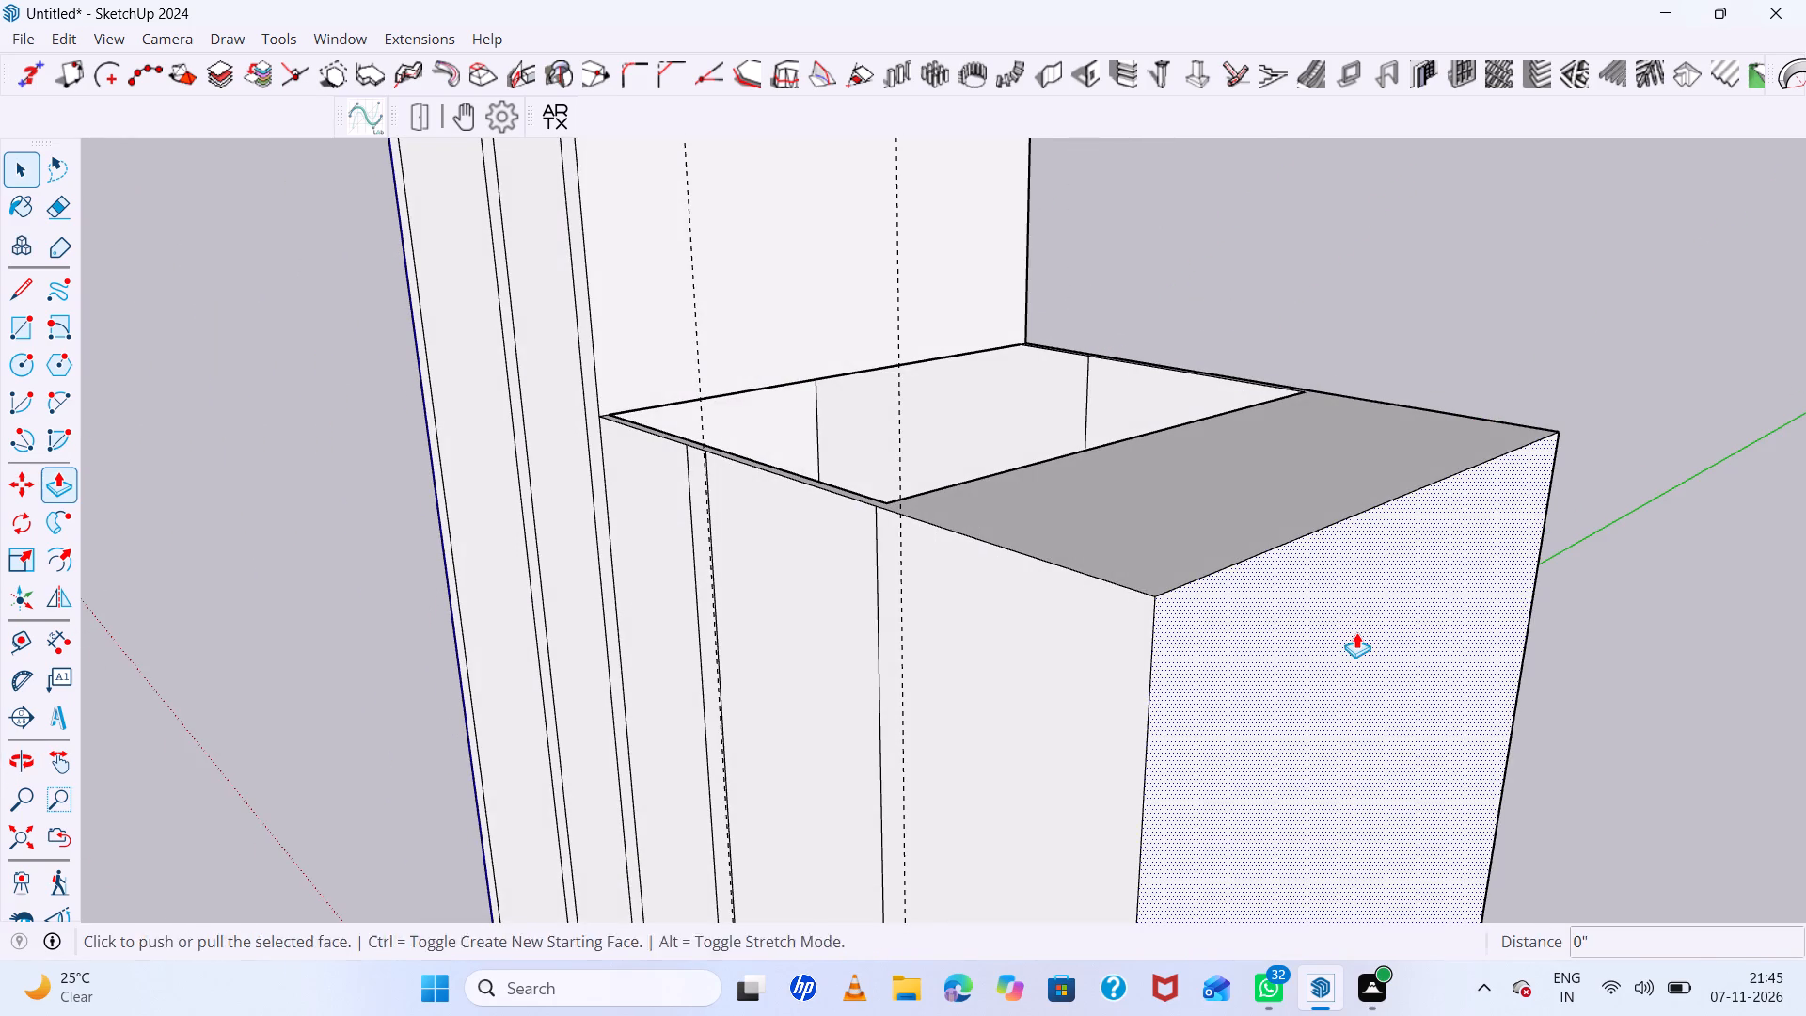
left_click(1356, 632)
left_click(909, 668)
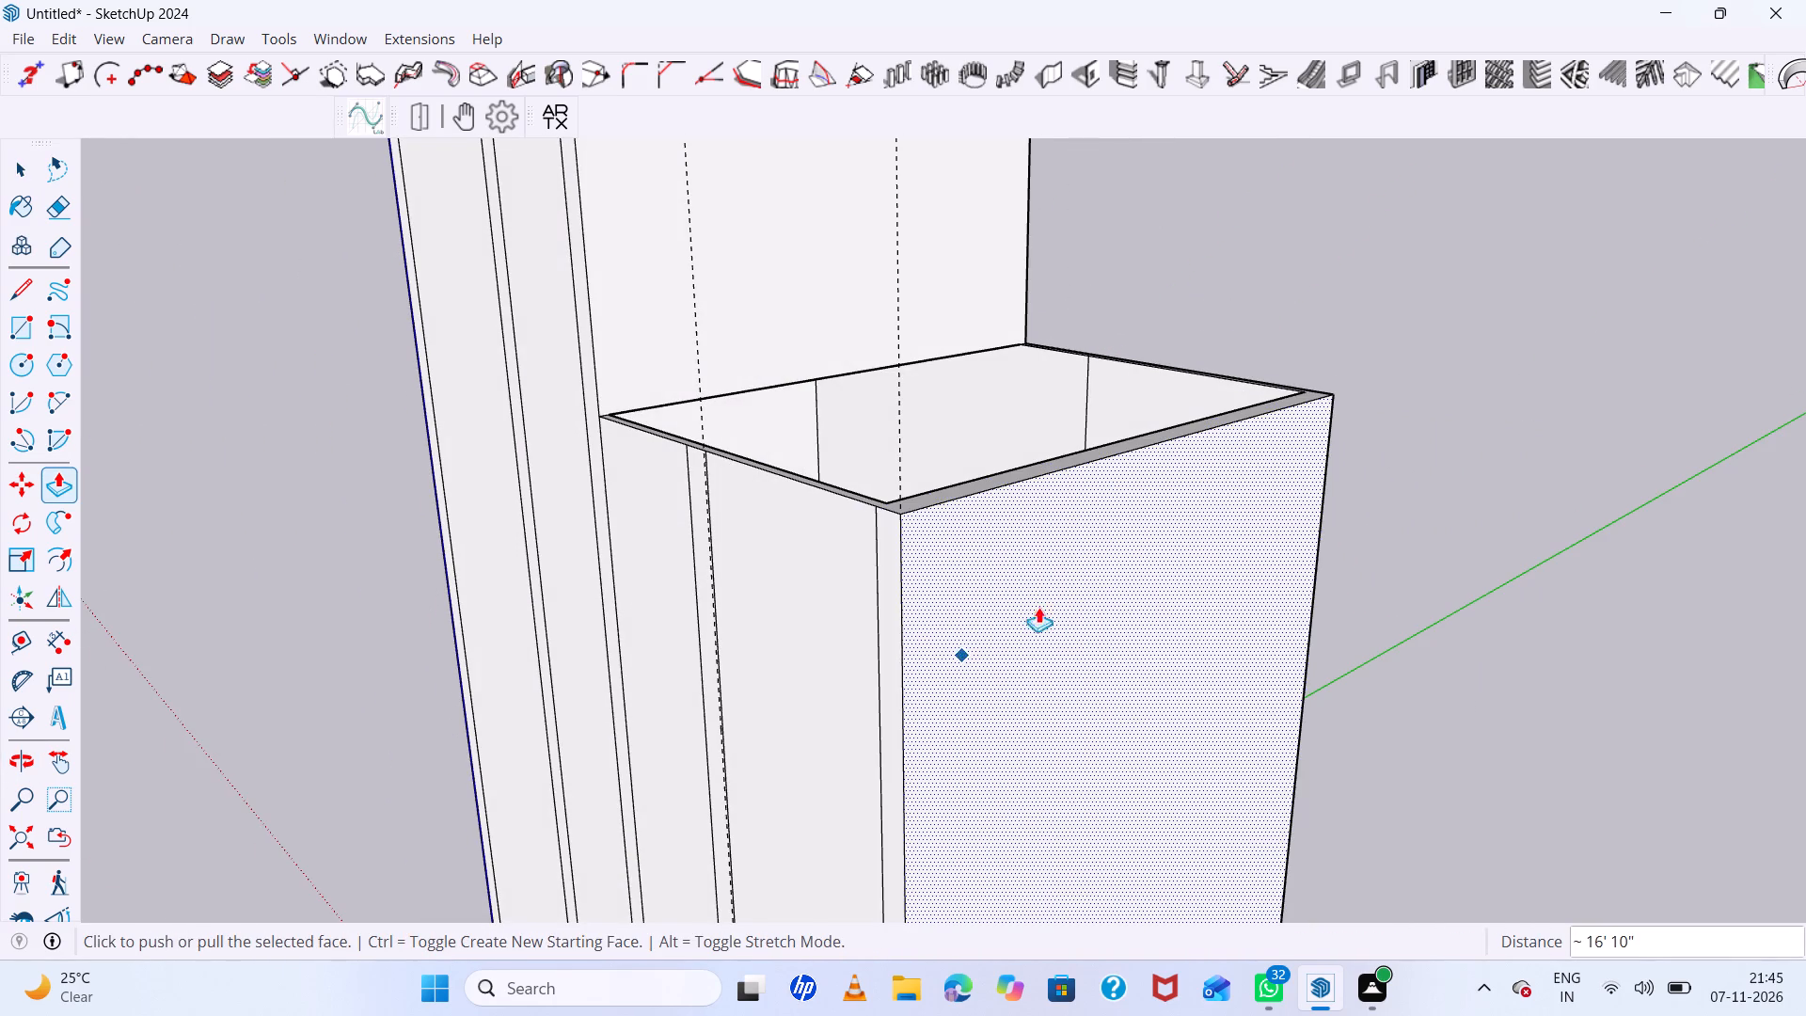
Place a guide on top of the shortened end wall, 9" inward from its outer edge.
scroll(1072, 564, "down", 4)
middle_click_drag(1270, 769, 1465, 823)
scroll(1101, 474, "up", 6)
key("t")
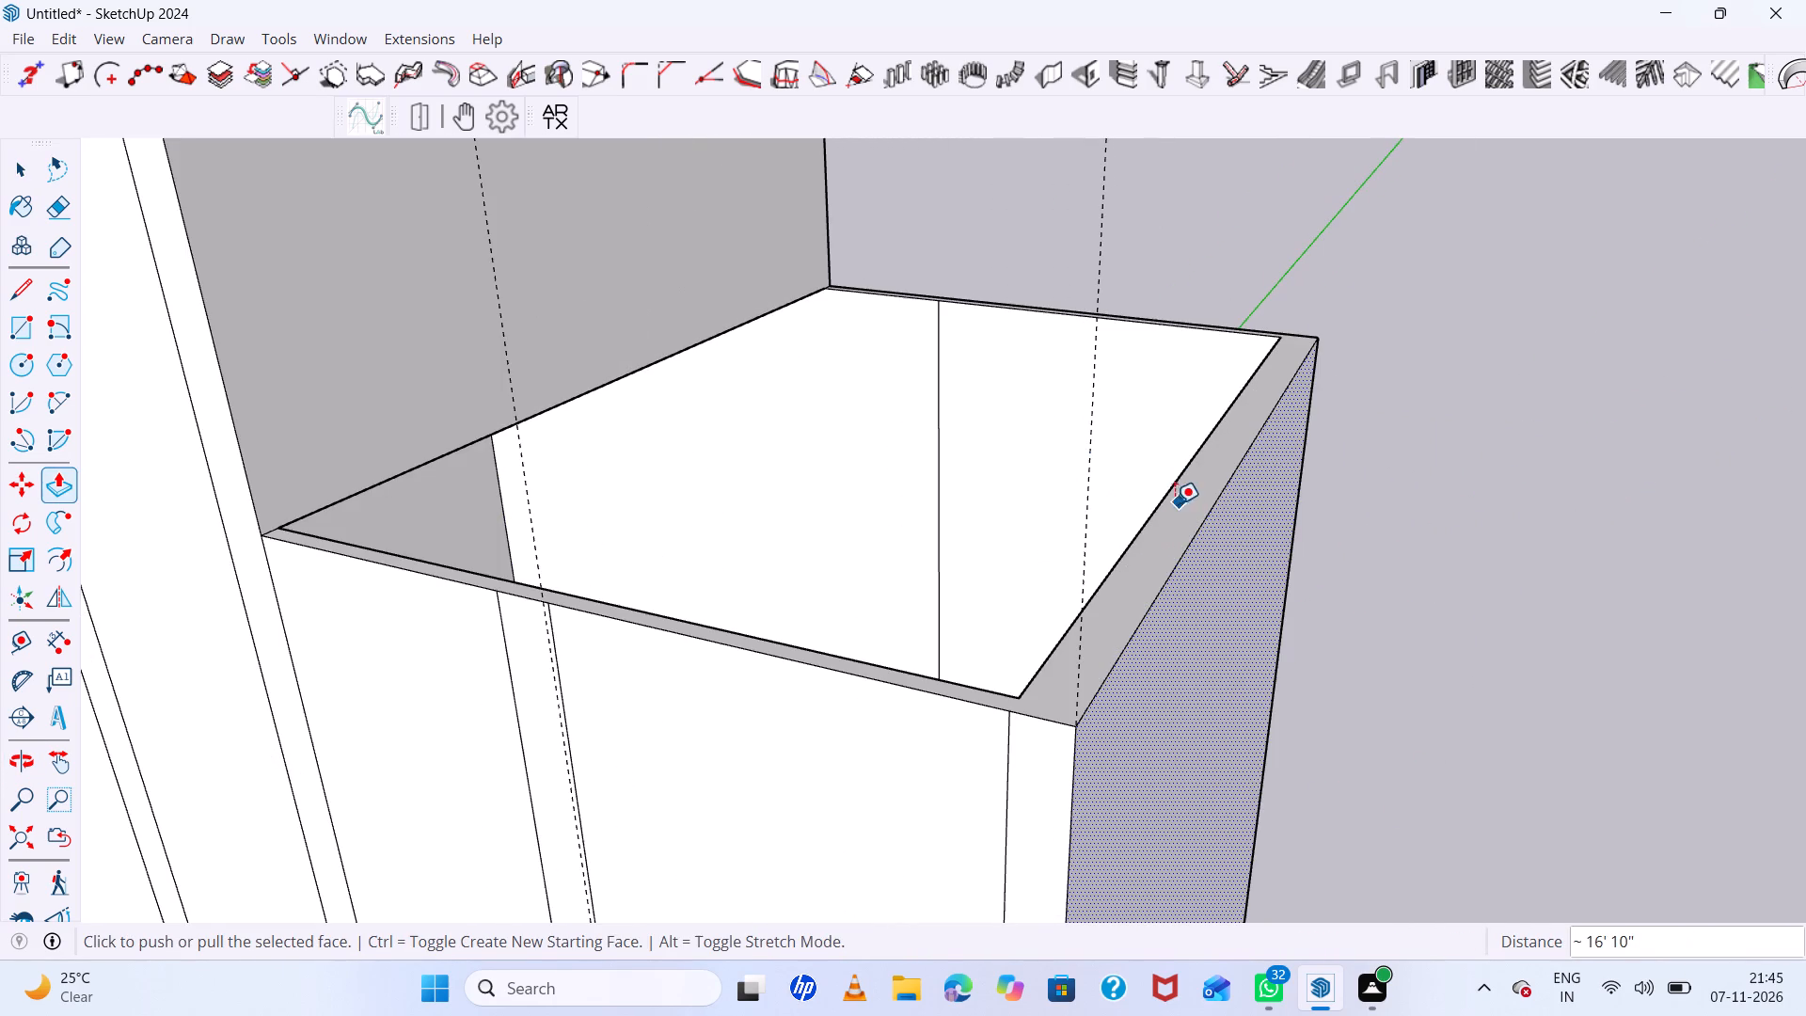
scroll(1151, 523, "up", 5)
left_click(1185, 607)
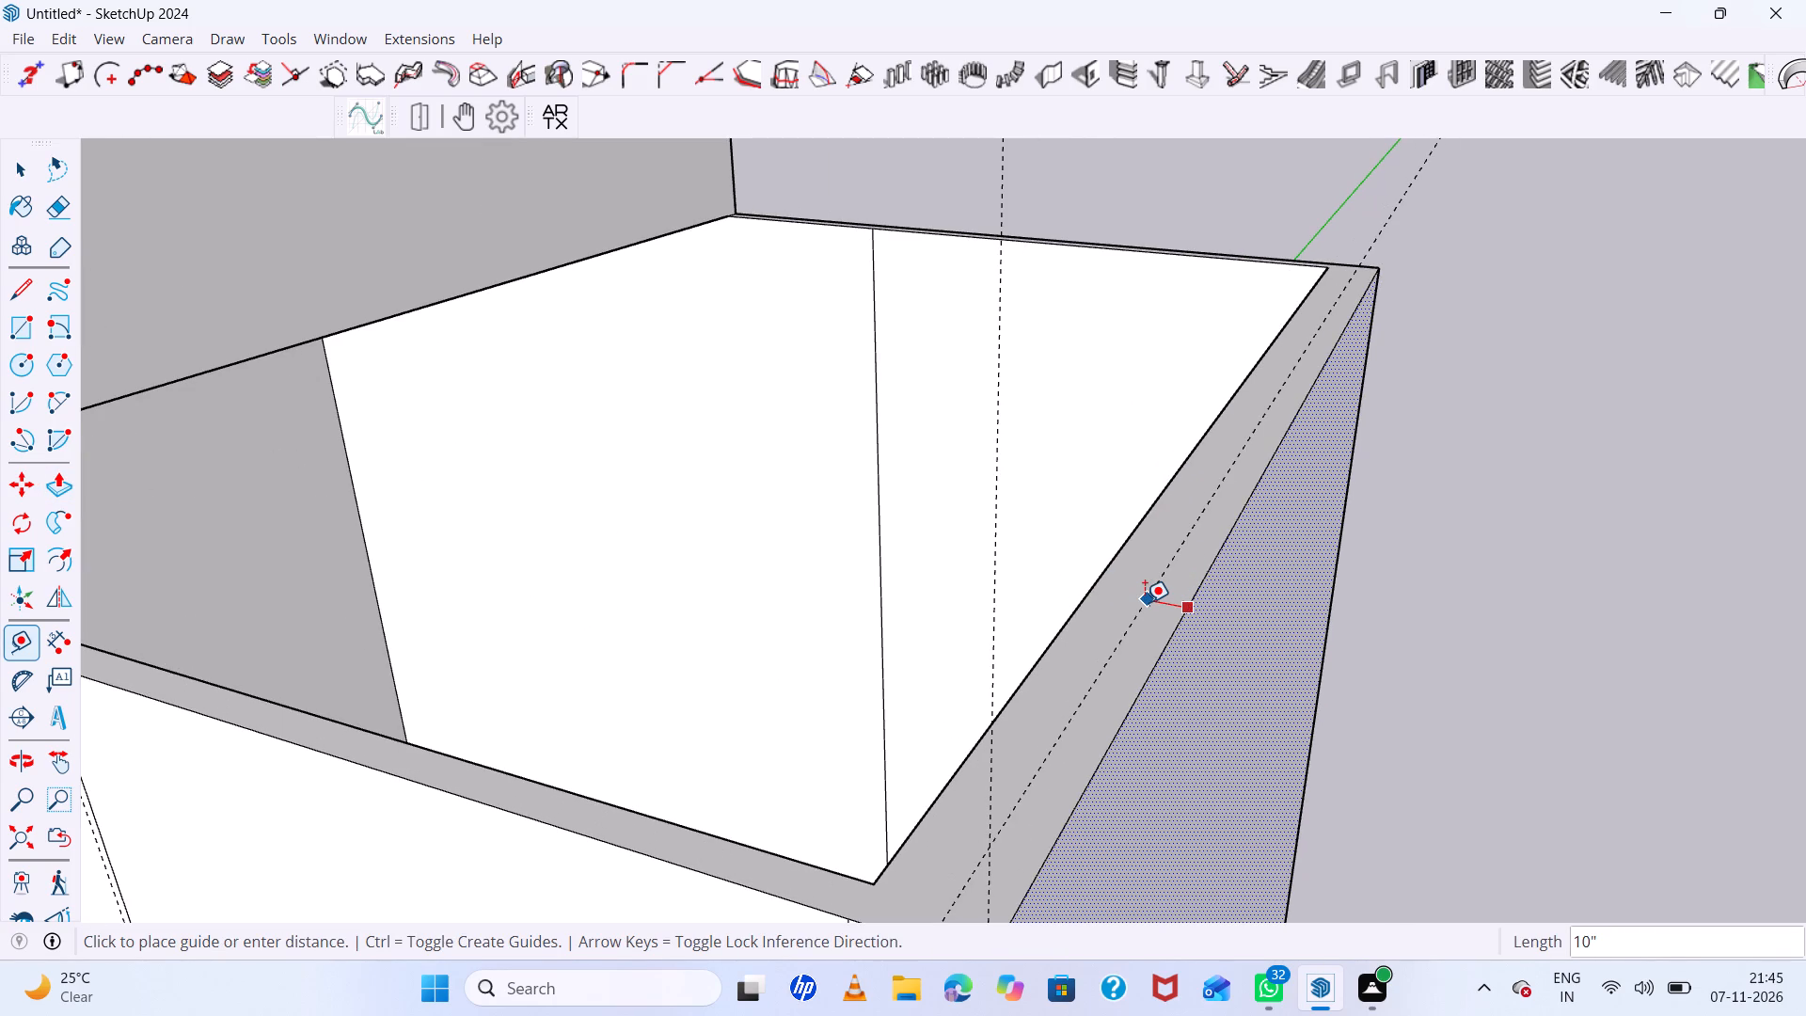
key("9")
key("Return")
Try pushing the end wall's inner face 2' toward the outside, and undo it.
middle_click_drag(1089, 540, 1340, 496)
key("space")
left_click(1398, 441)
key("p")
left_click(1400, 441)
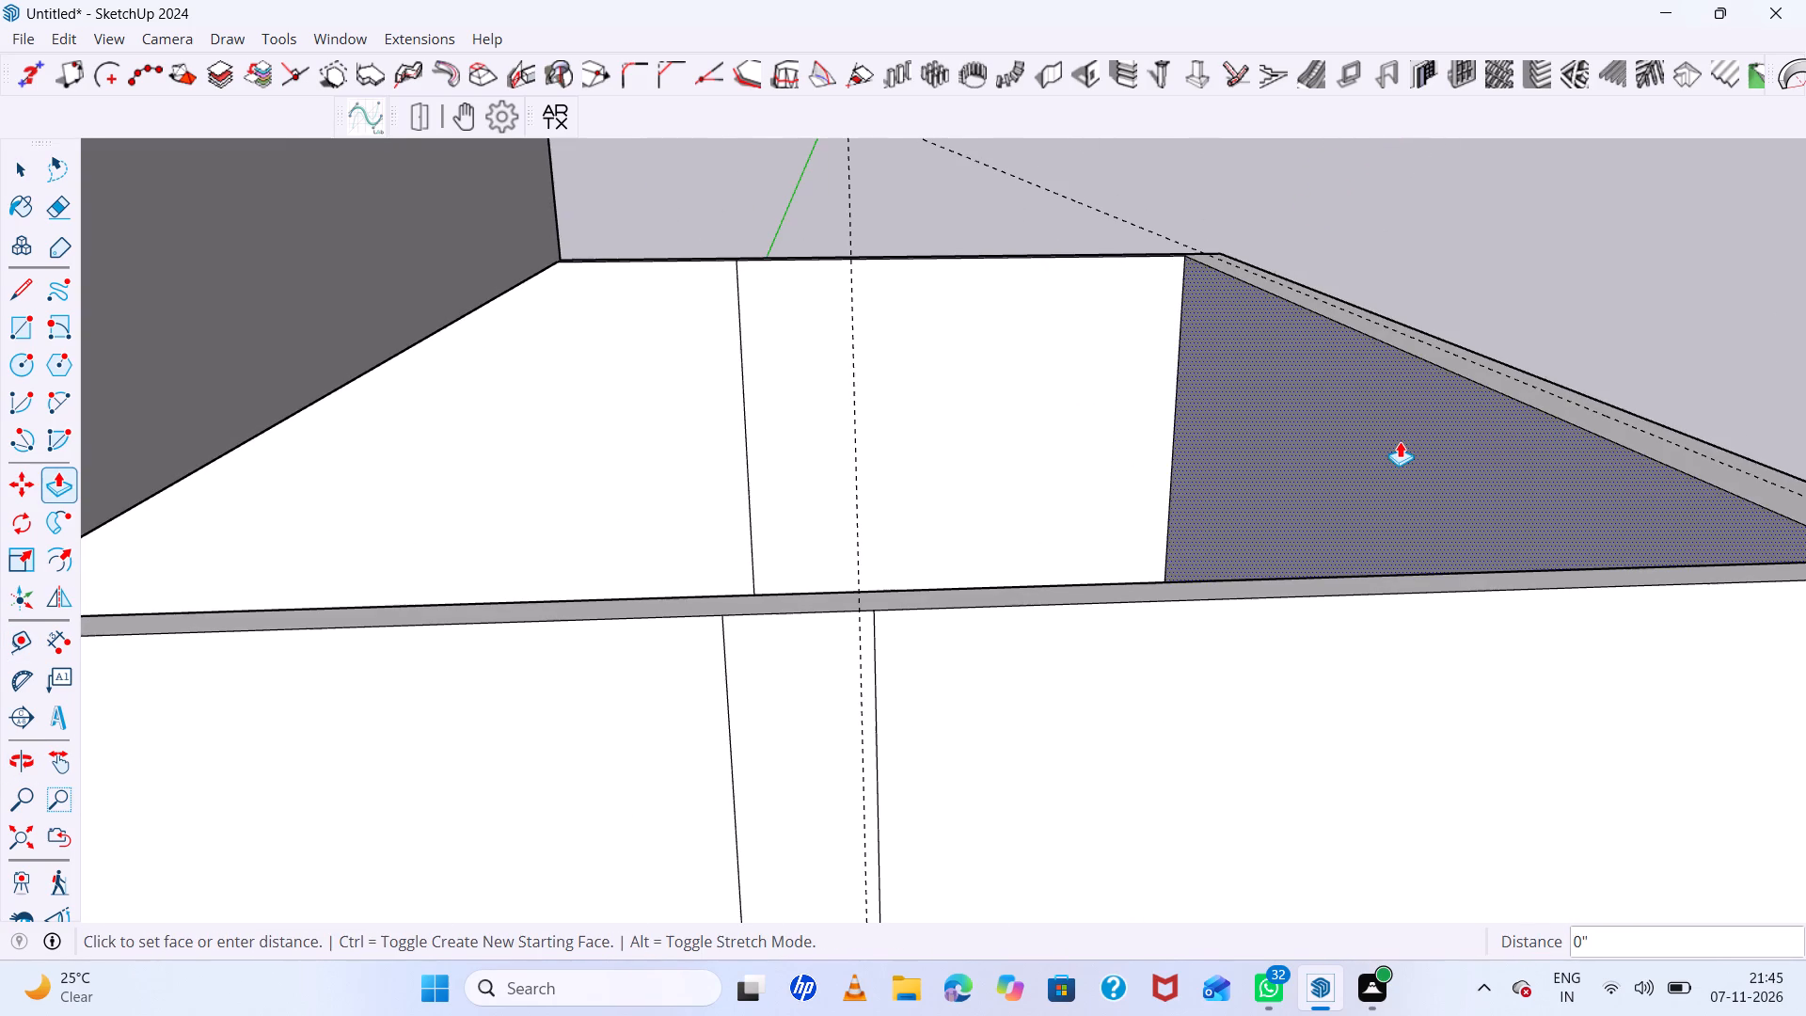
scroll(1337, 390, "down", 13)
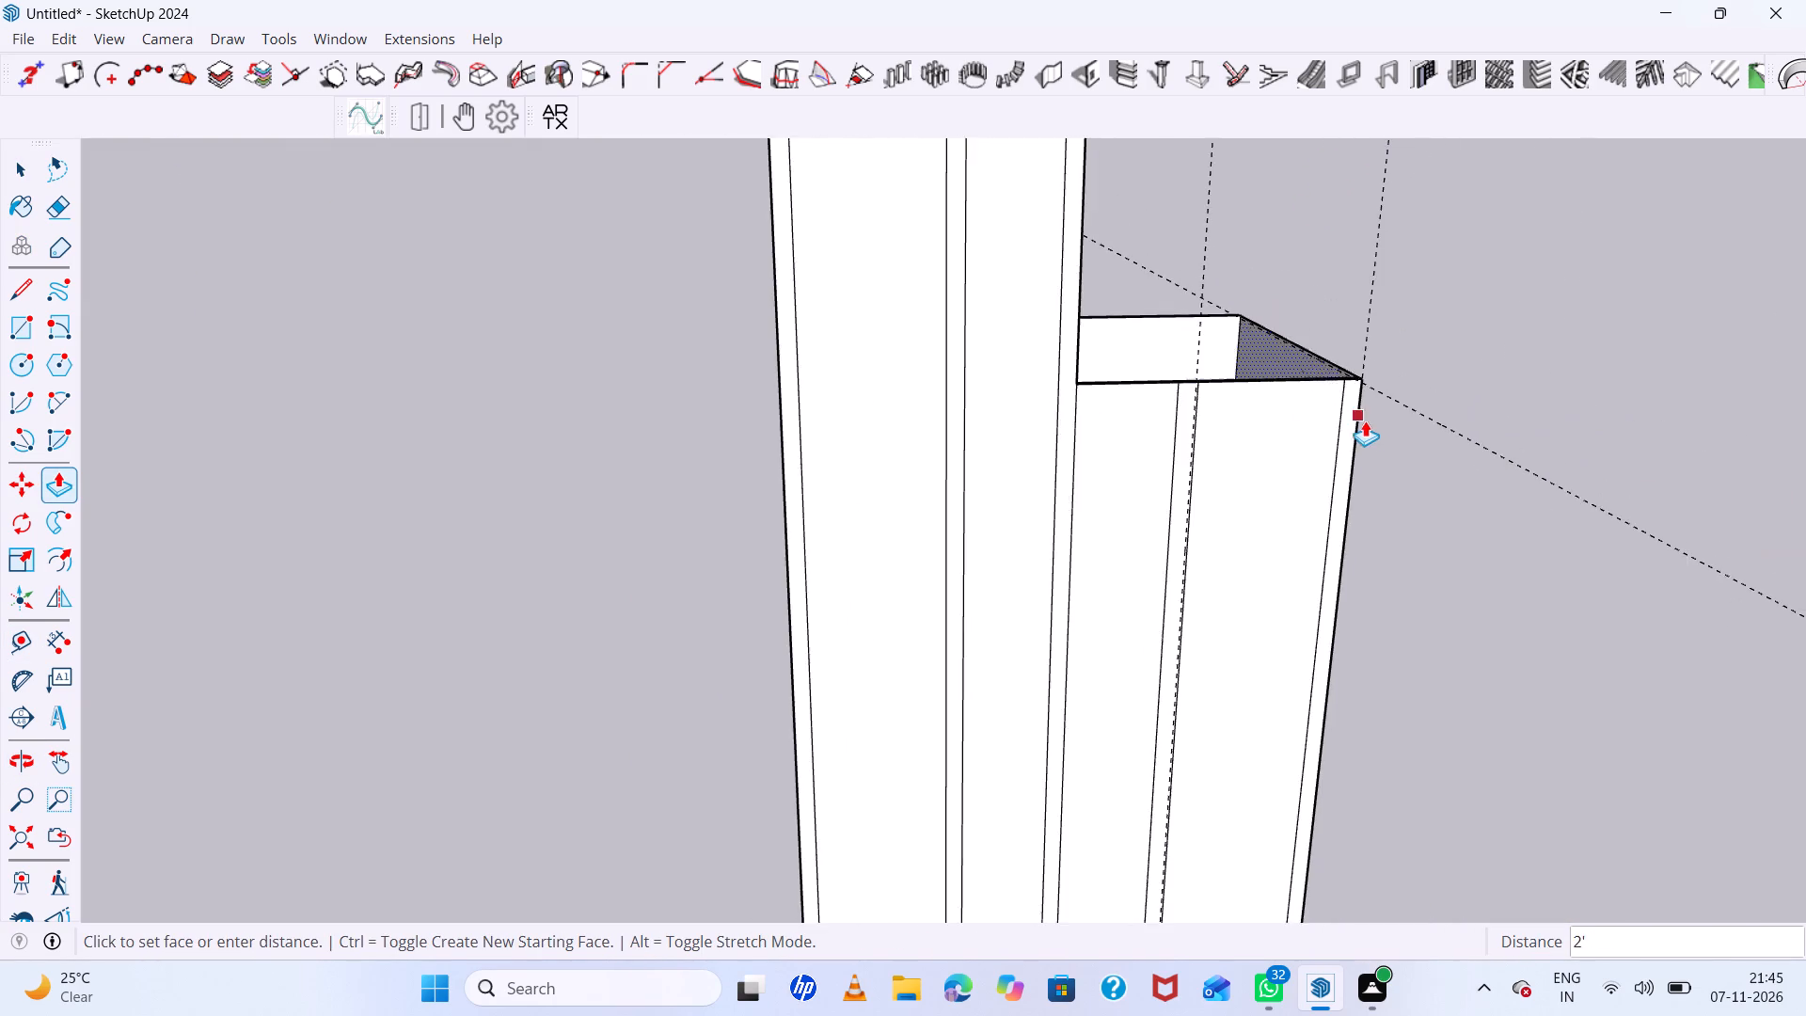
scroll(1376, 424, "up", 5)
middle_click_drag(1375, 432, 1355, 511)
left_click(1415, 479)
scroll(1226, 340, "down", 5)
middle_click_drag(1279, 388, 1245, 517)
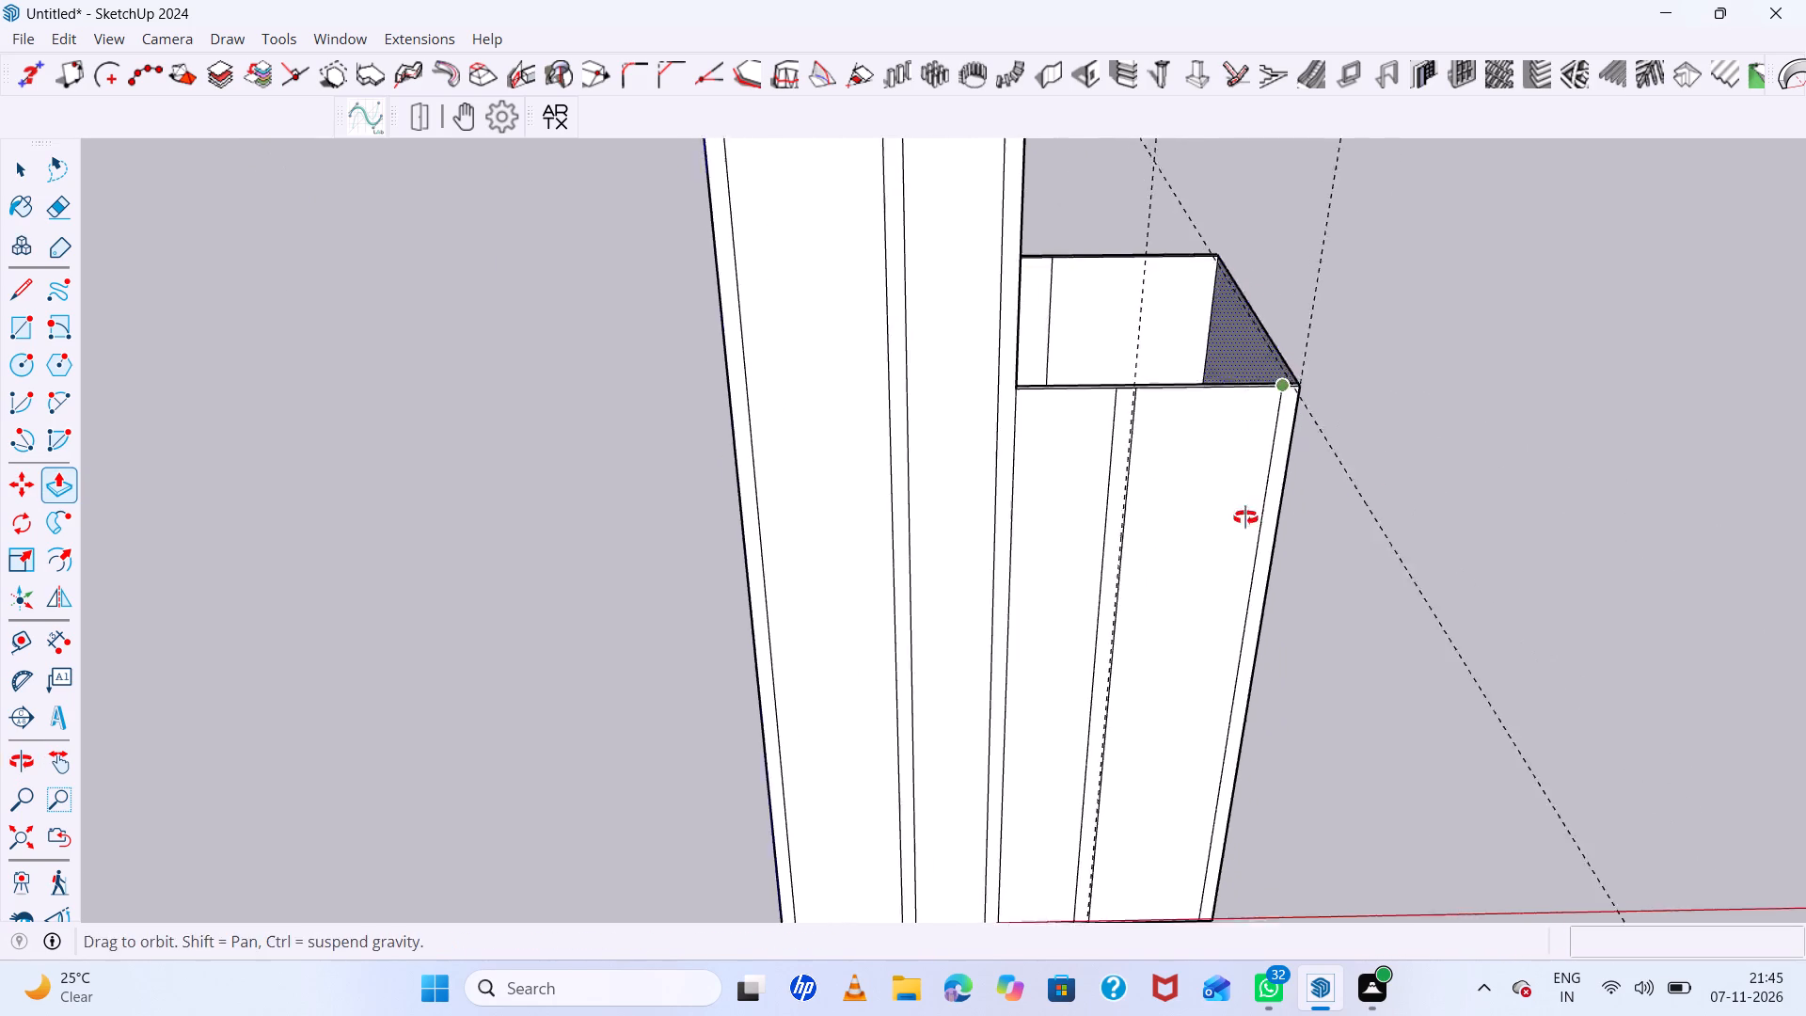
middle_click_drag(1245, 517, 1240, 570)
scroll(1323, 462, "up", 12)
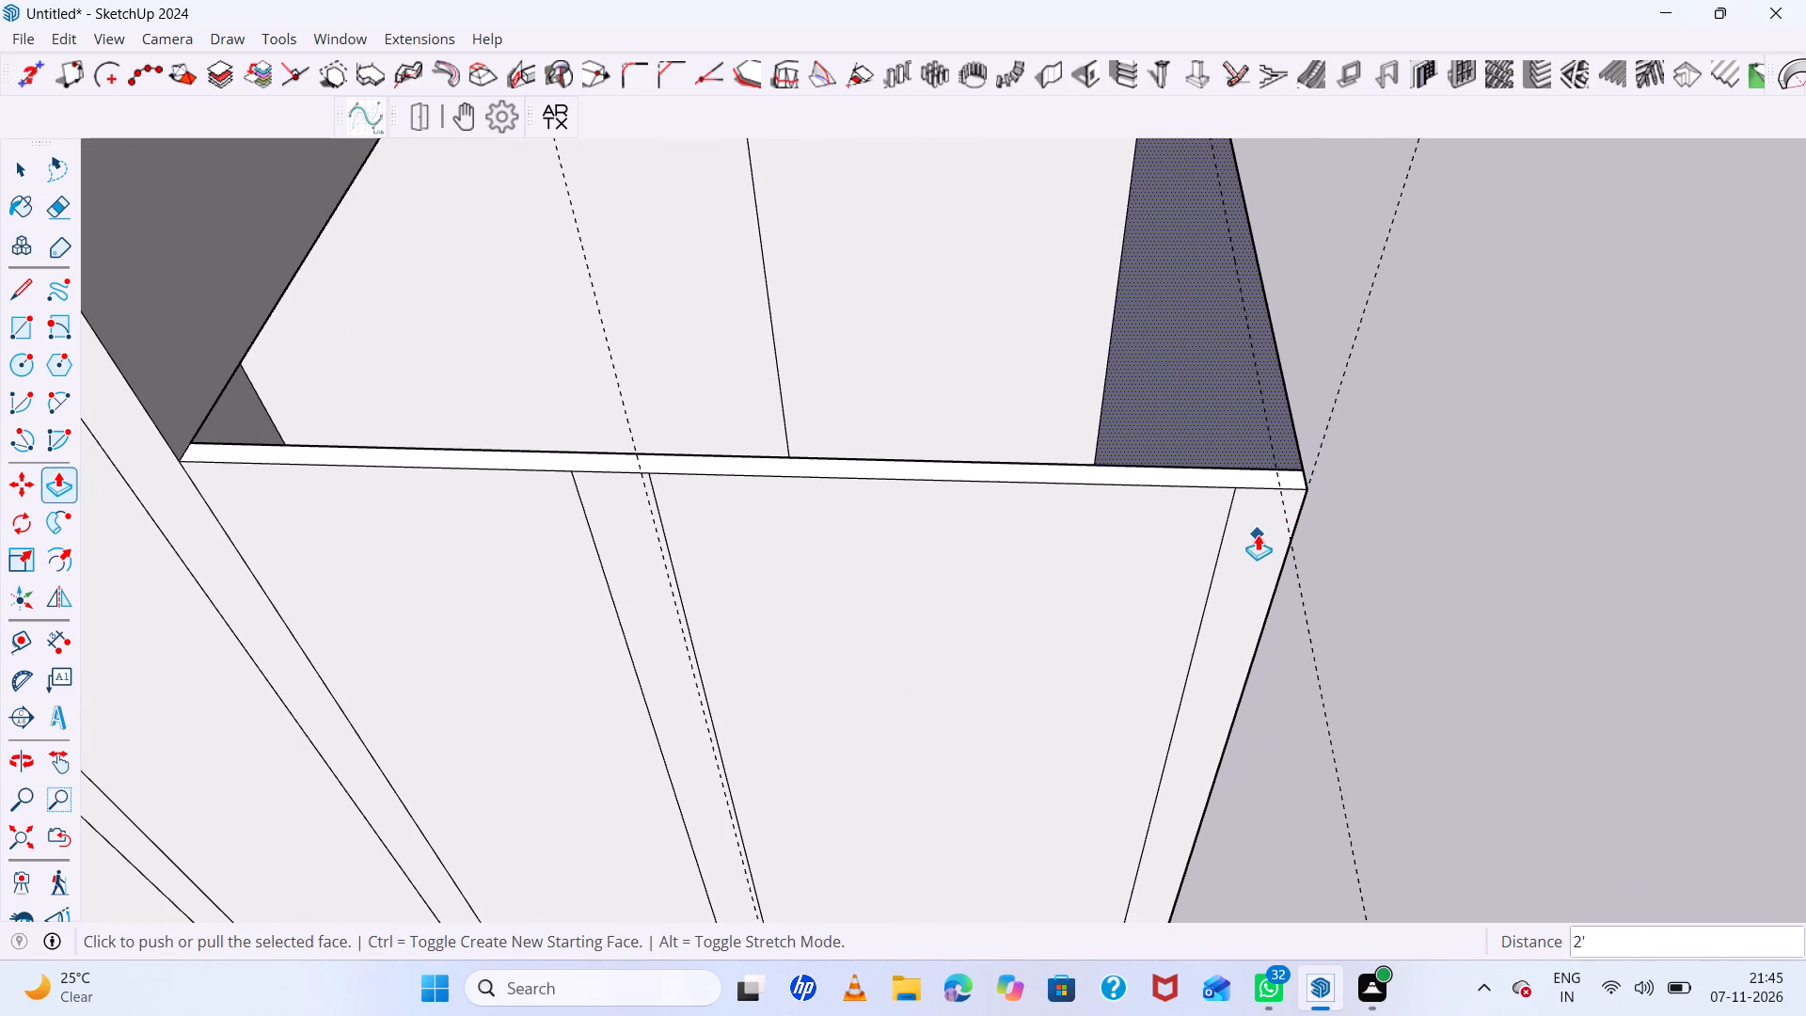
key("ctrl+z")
Push the end wall's inner face outward about 1' 3" to the guide and clear the selection.
left_click(1184, 437)
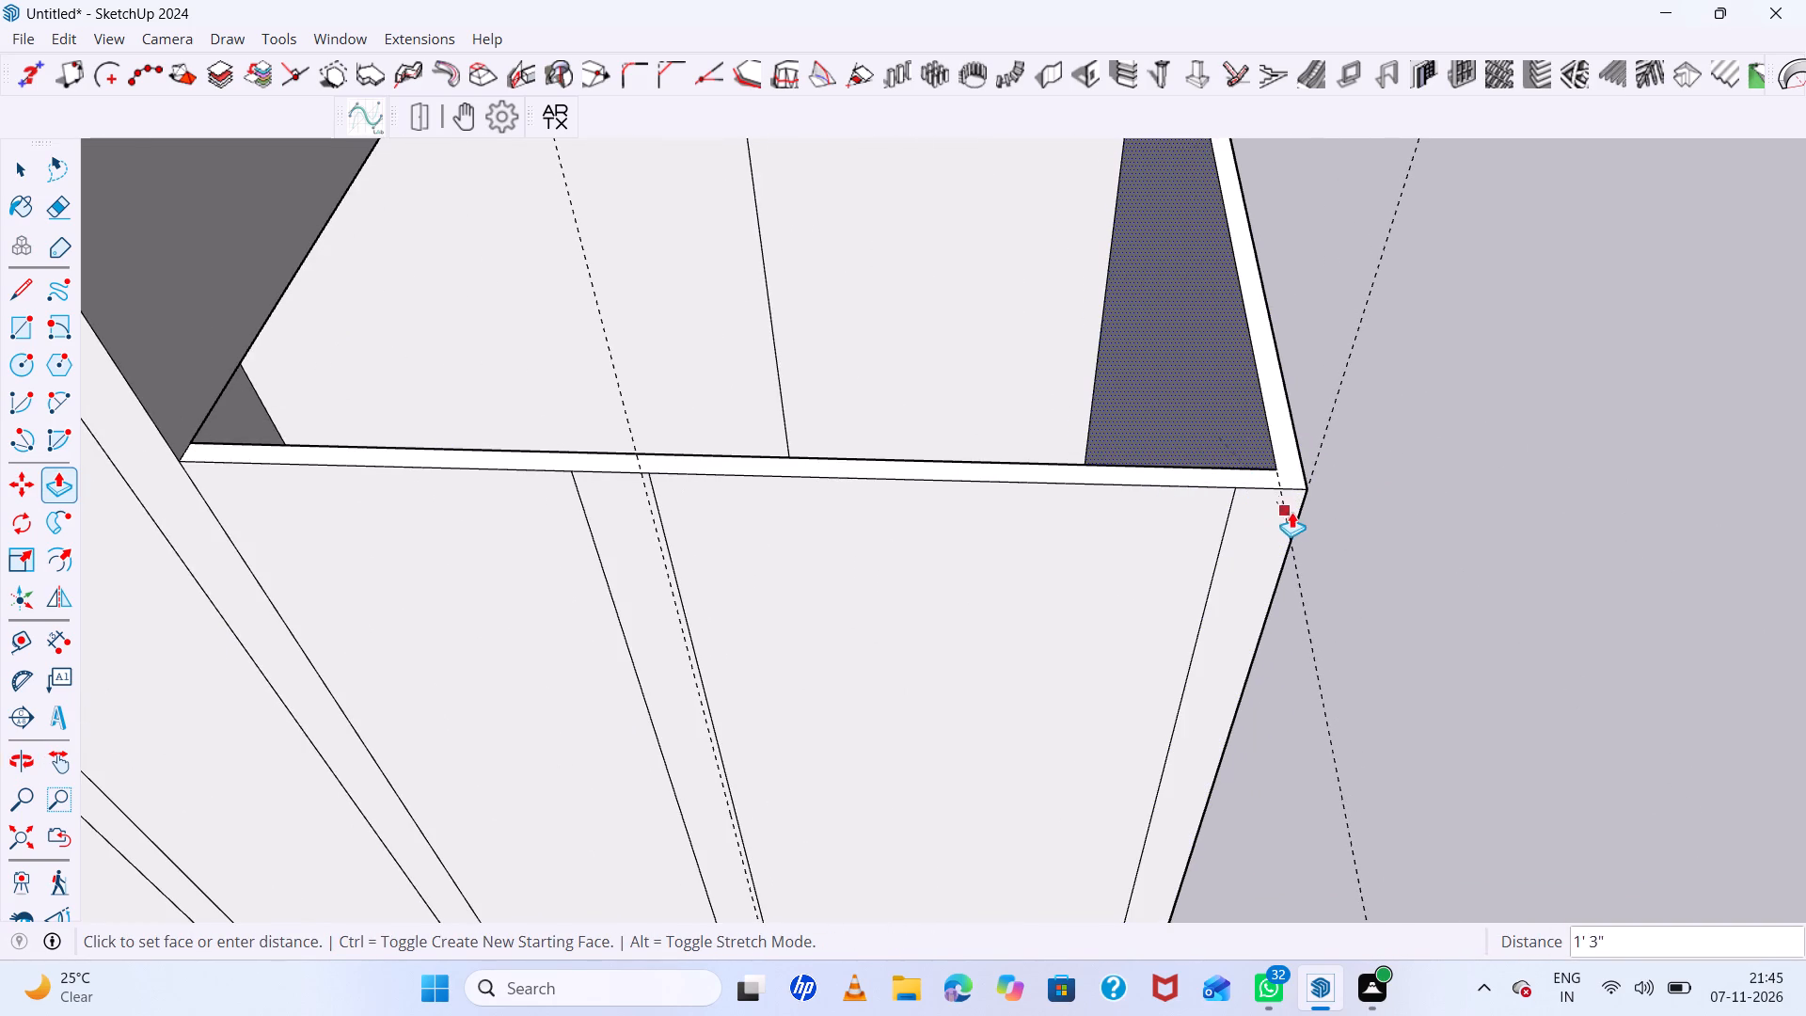
left_click(1291, 527)
scroll(1110, 341, "down", 6)
middle_click_drag(1335, 462, 1290, 311)
key("space")
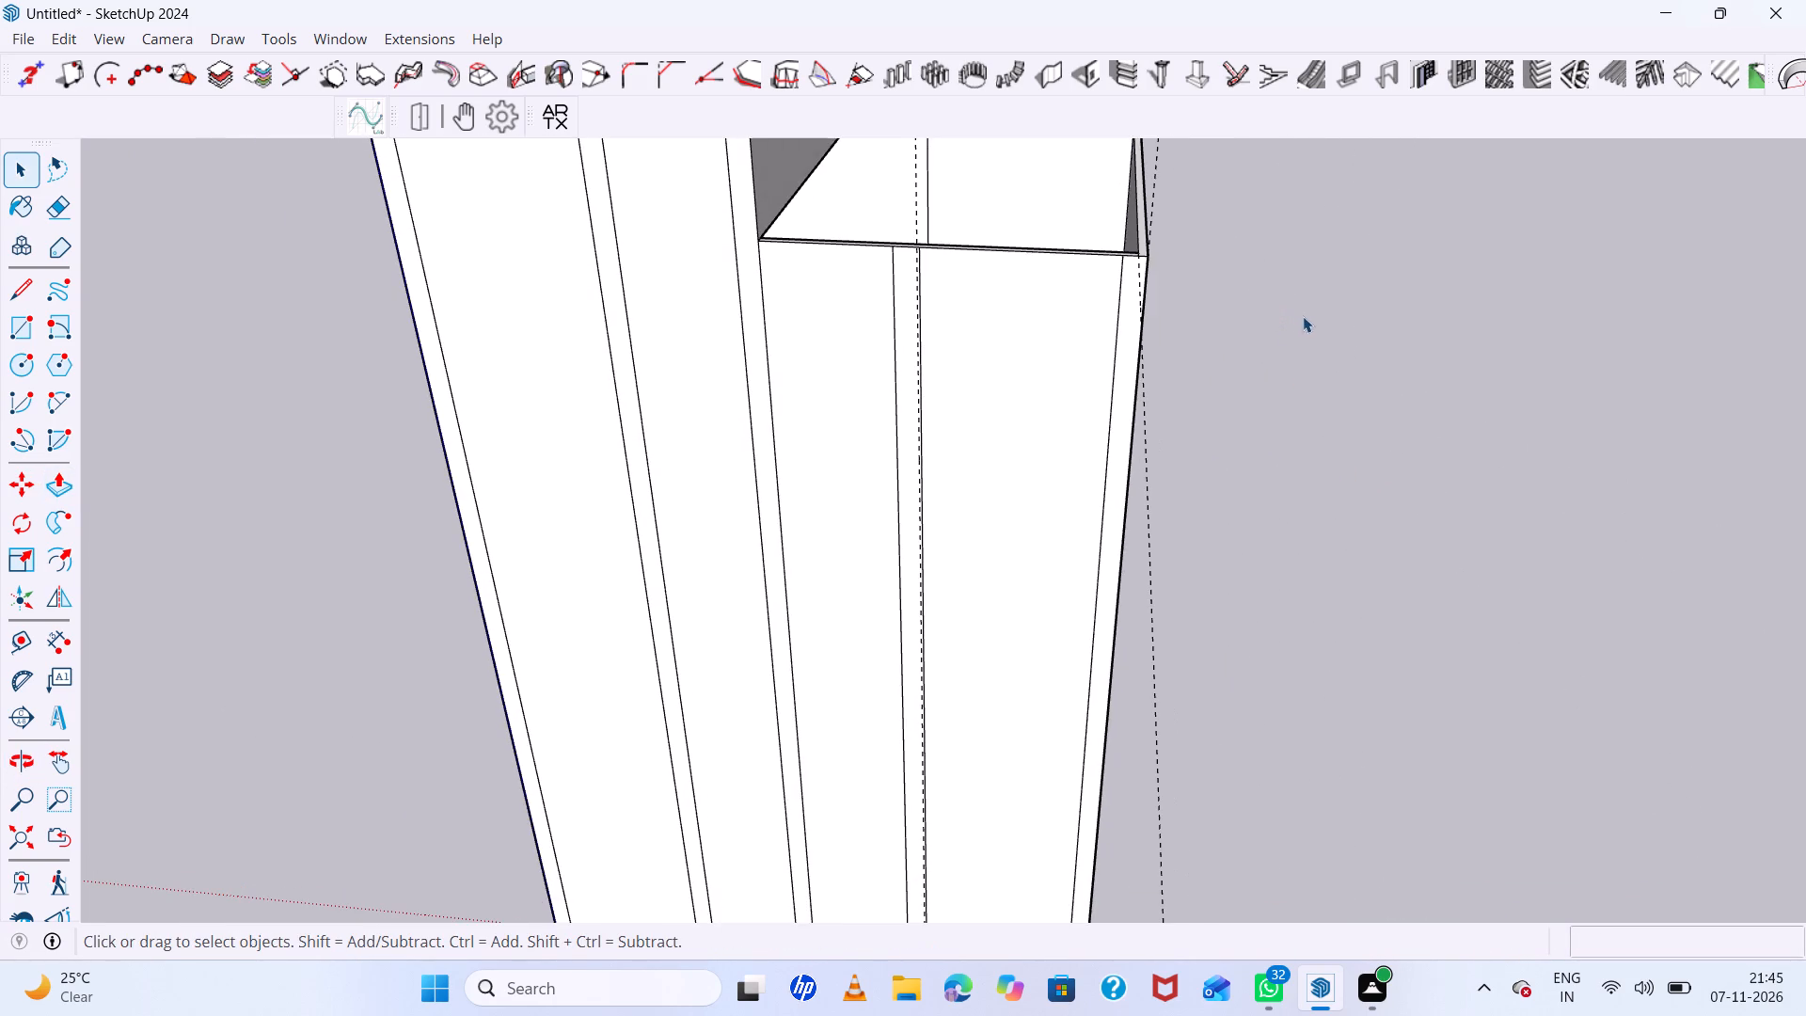
left_click(1303, 316)
scroll(1190, 412, "down", 13)
middle_click_drag(1267, 471, 1313, 259)
scroll(1005, 332, "up", 6)
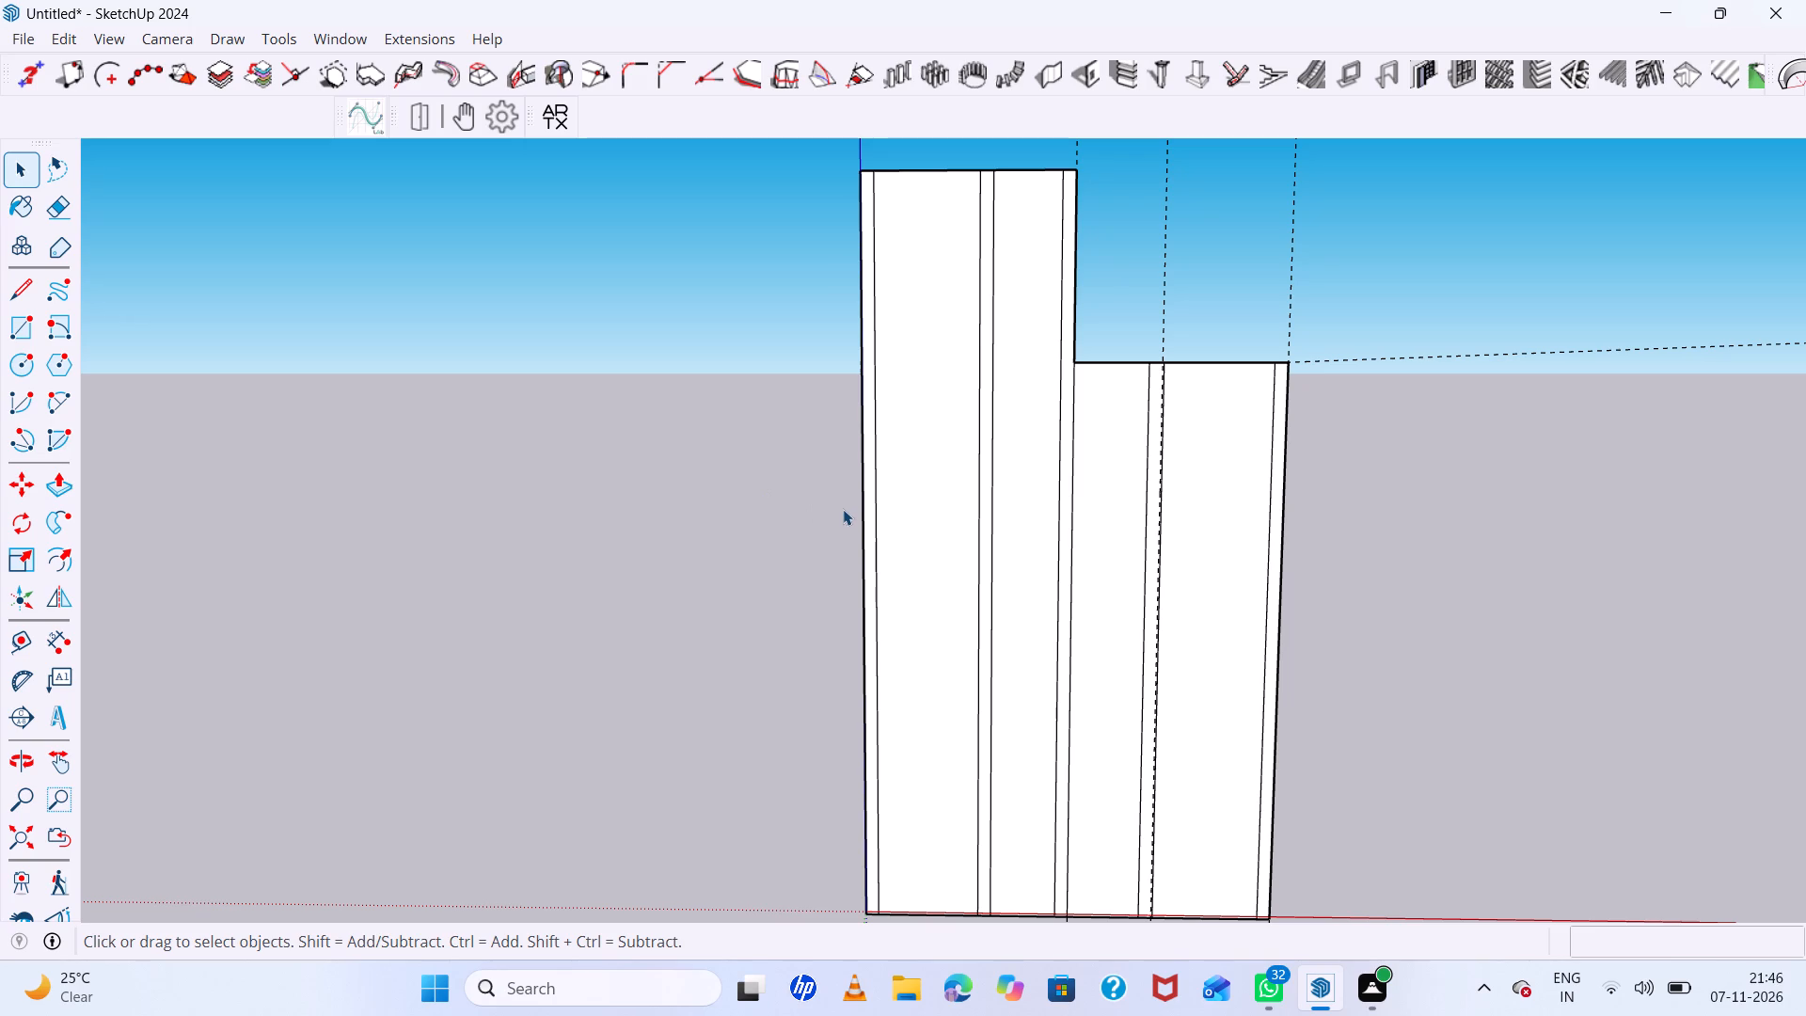
Draw a horizontal line about 15' 11" long across the lower part of the first front panel.
key("l")
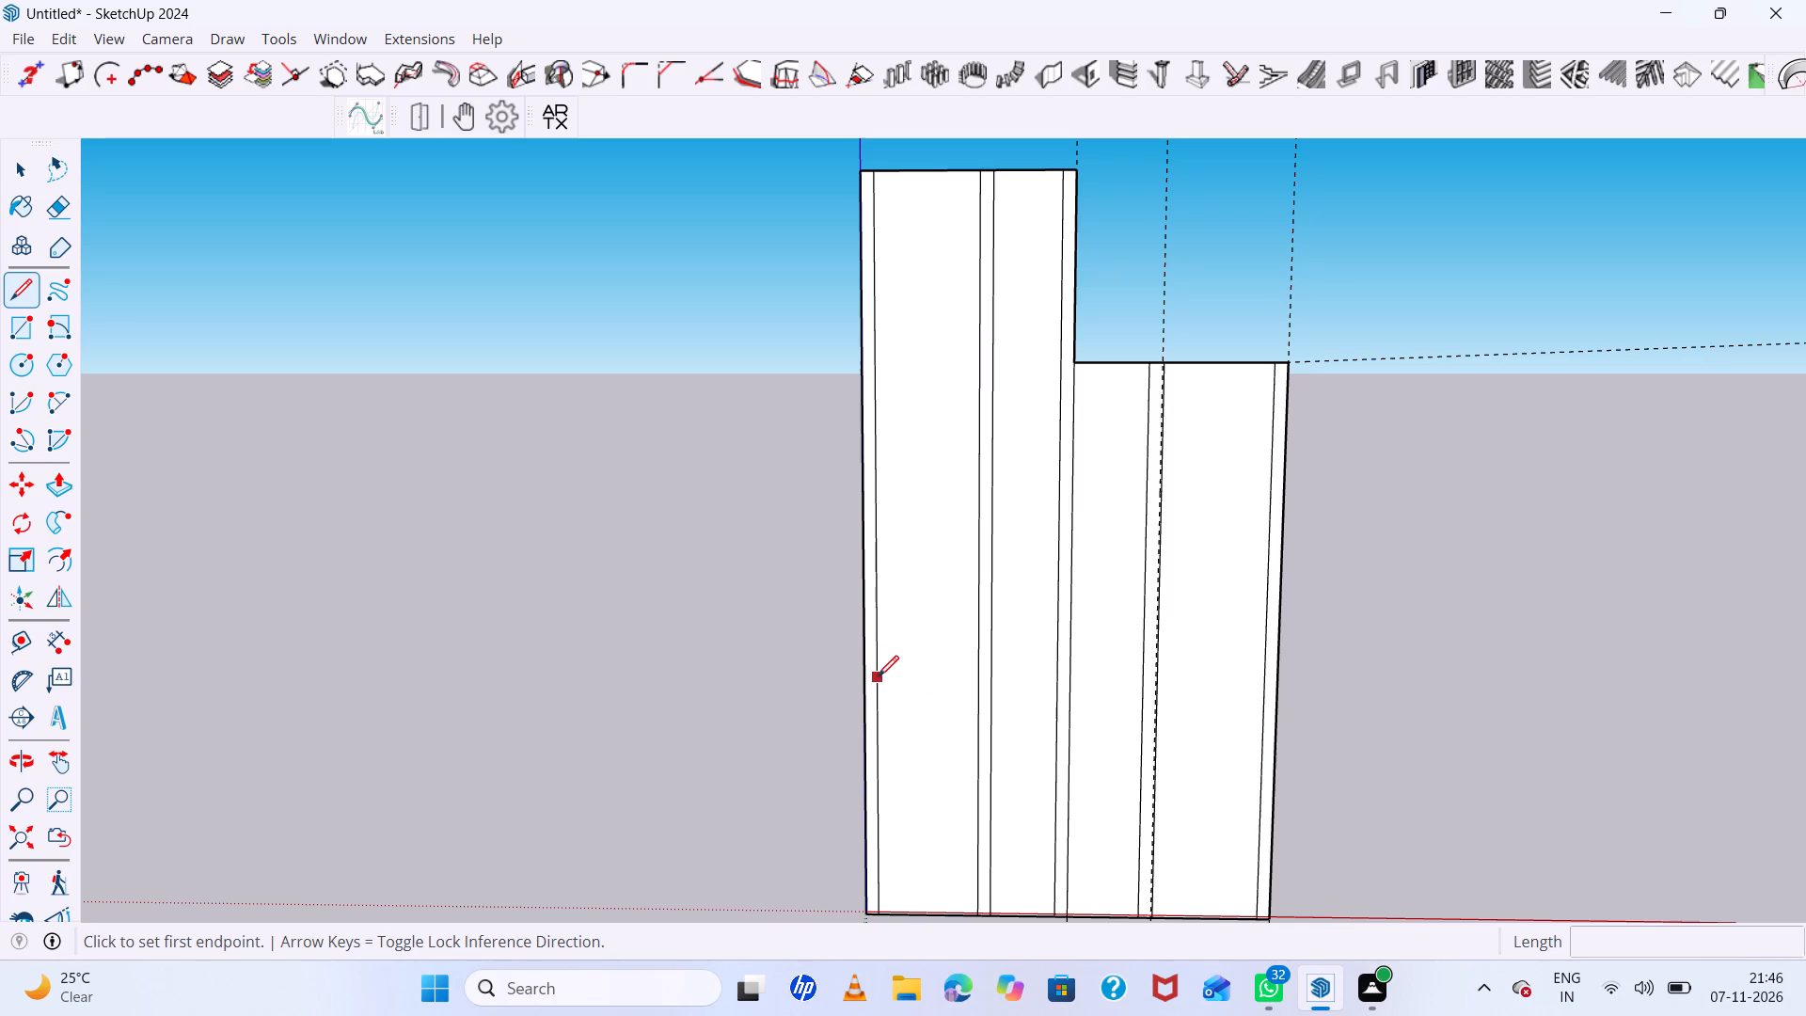
left_click(875, 649)
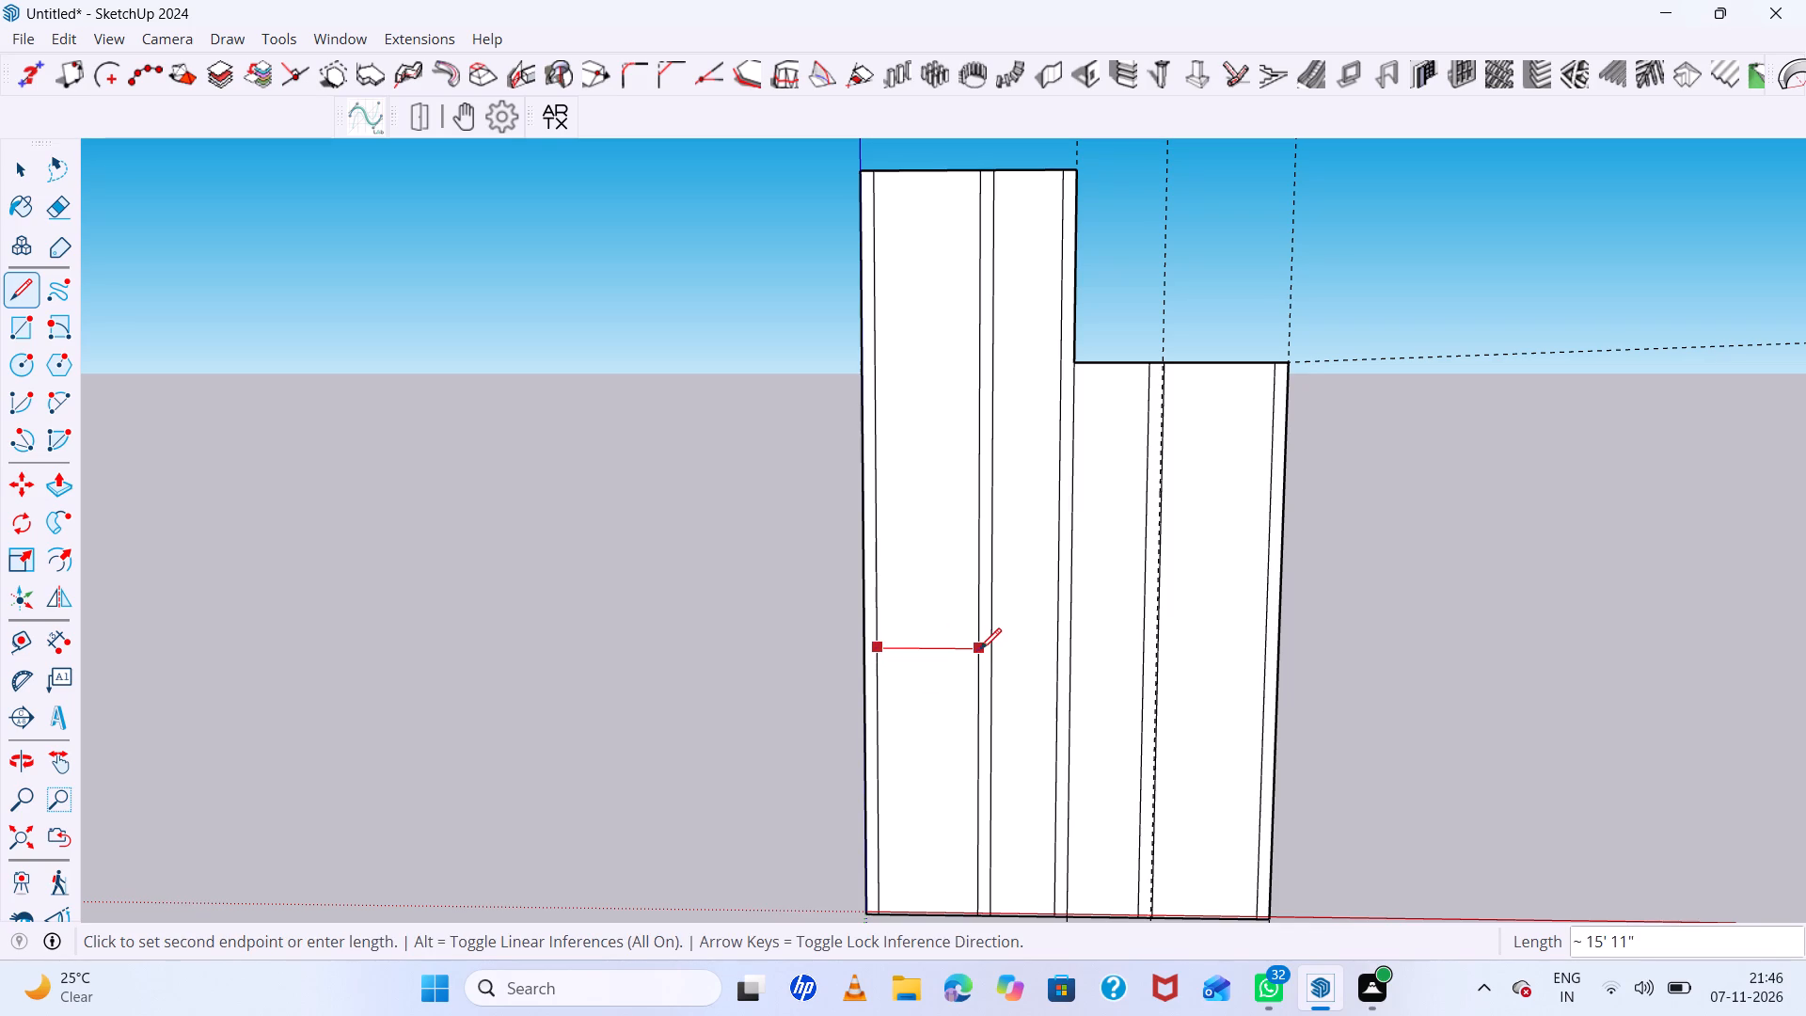
left_click(980, 649)
key("space")
Draw a downward half-circle arc between the line's endpoints with a bulge of about 7' 11".
key("a")
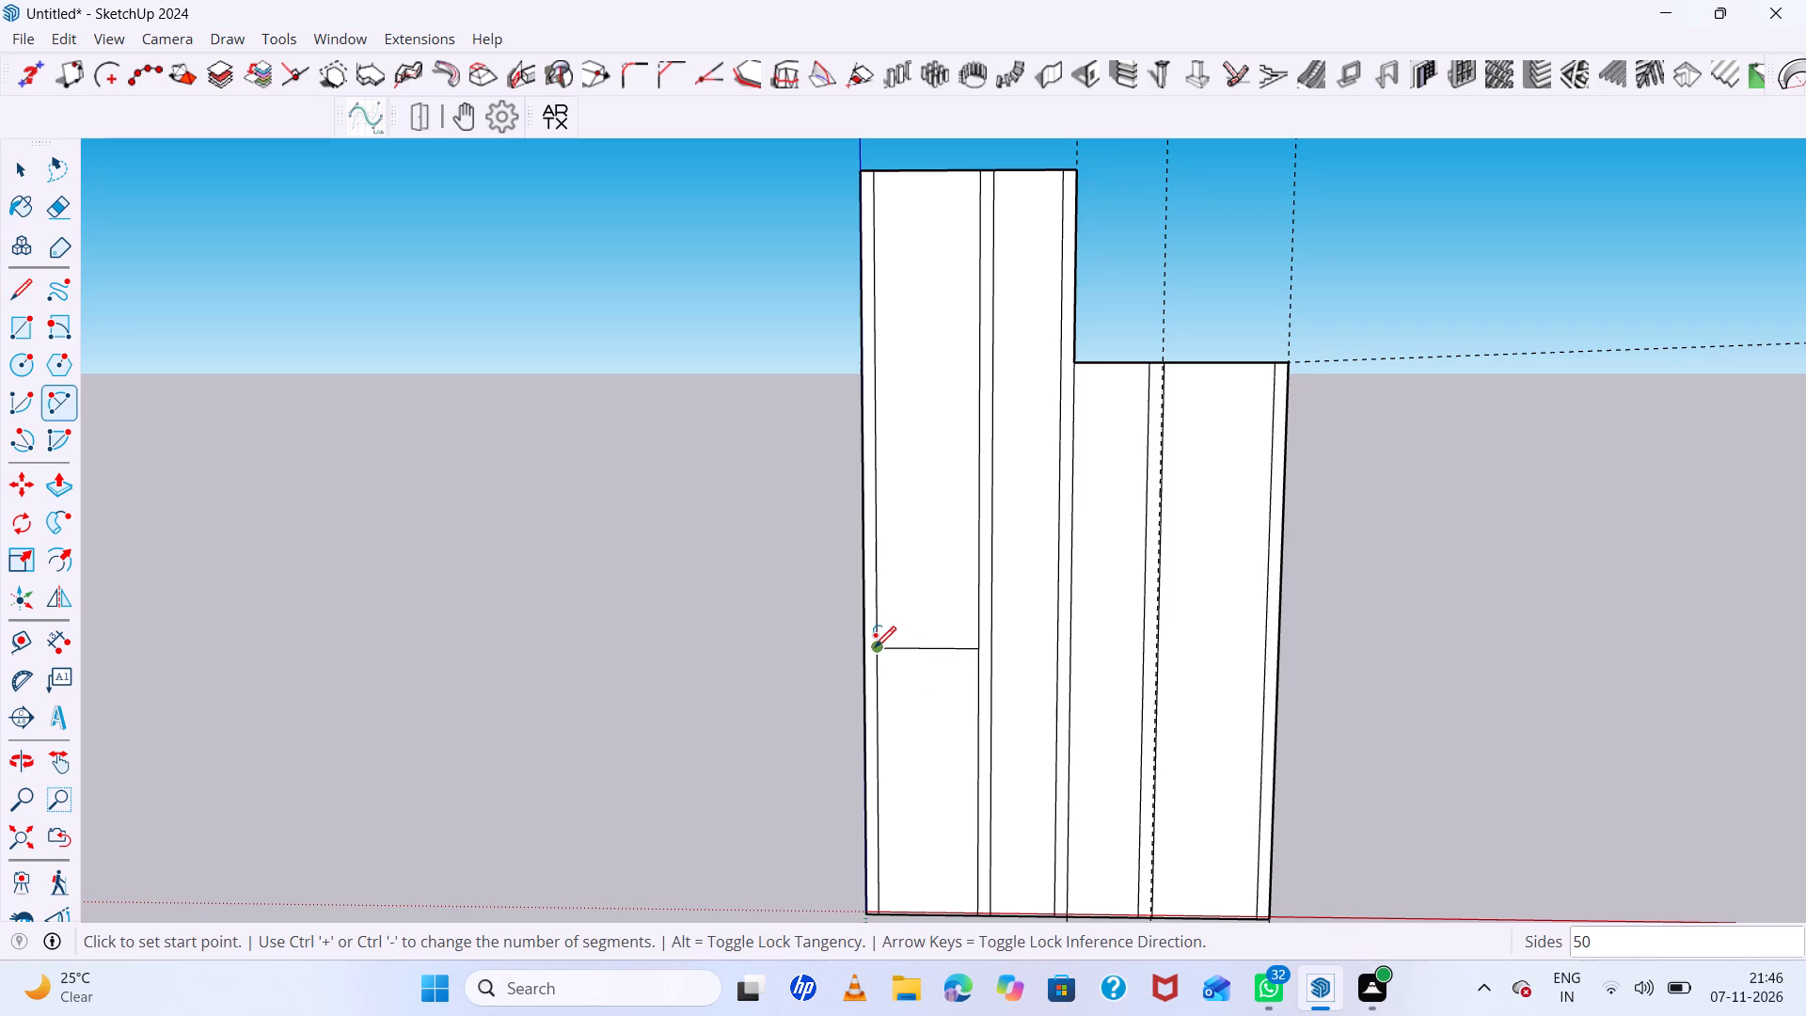
left_click(874, 647)
left_click(979, 652)
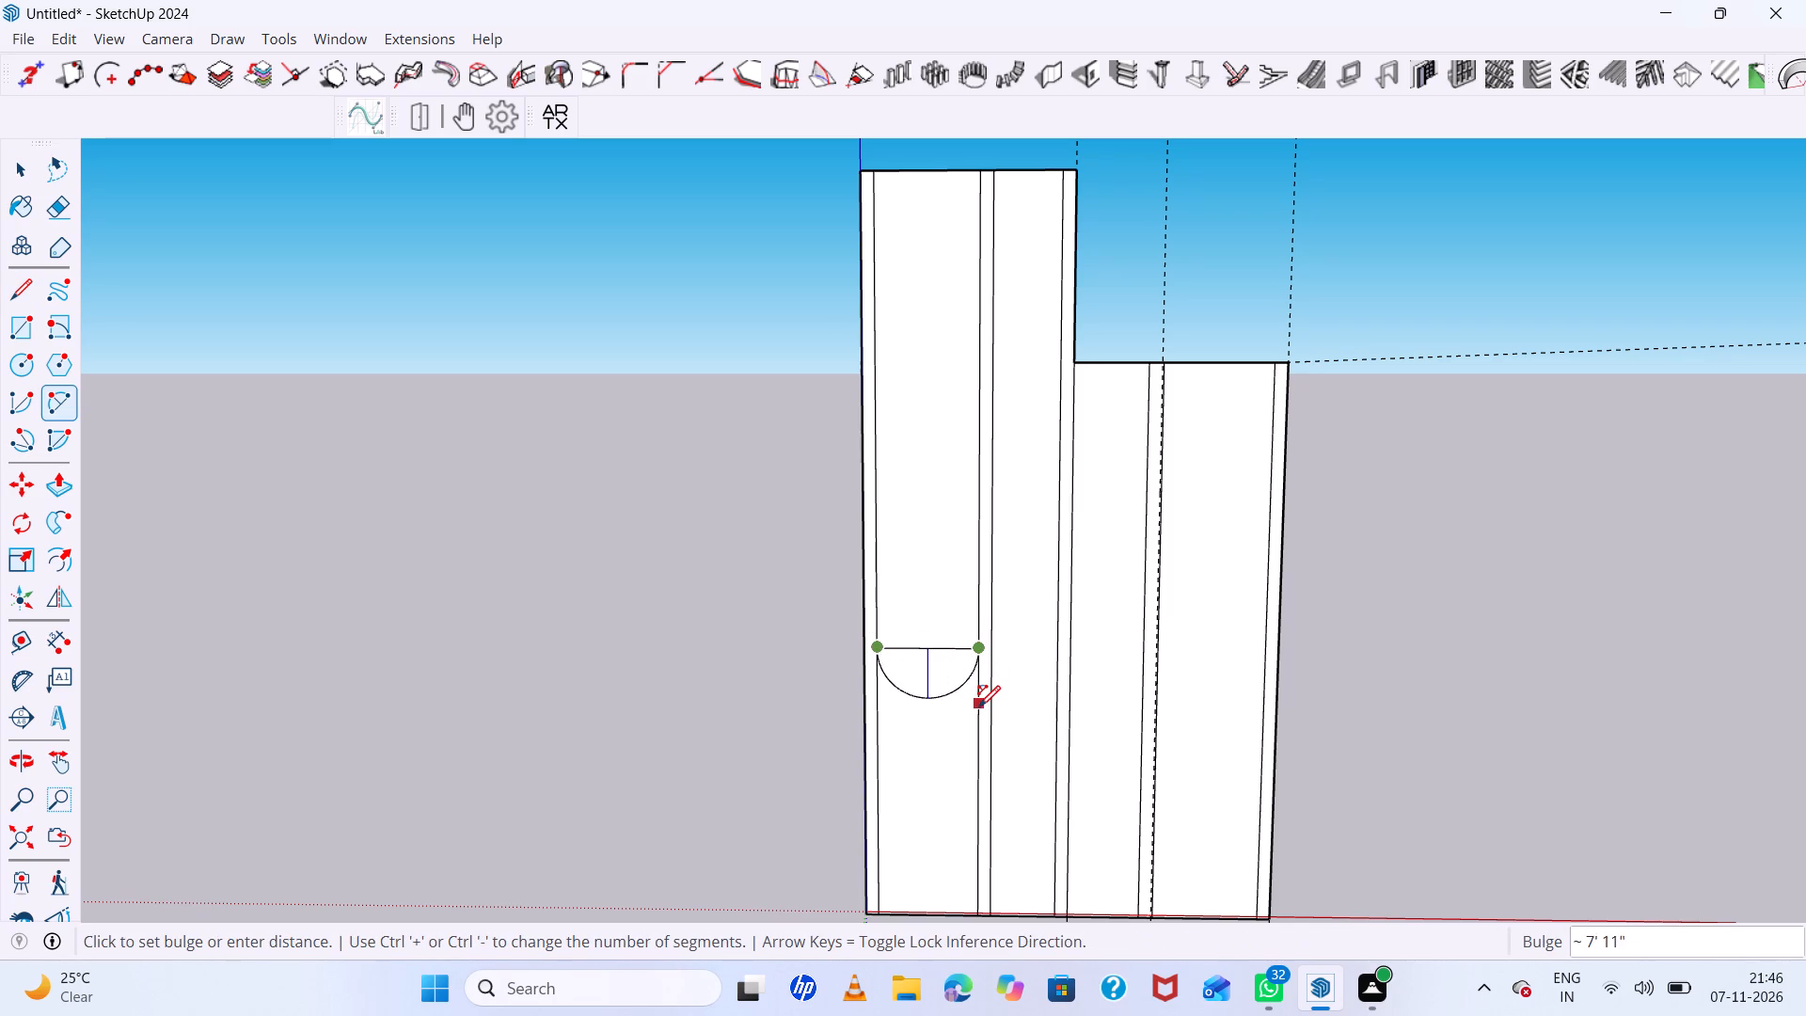
left_click(978, 703)
key("space")
Draw a second horizontal line about 15' 11" long across the first front panel, below the half circle.
scroll(948, 668, "up", 4)
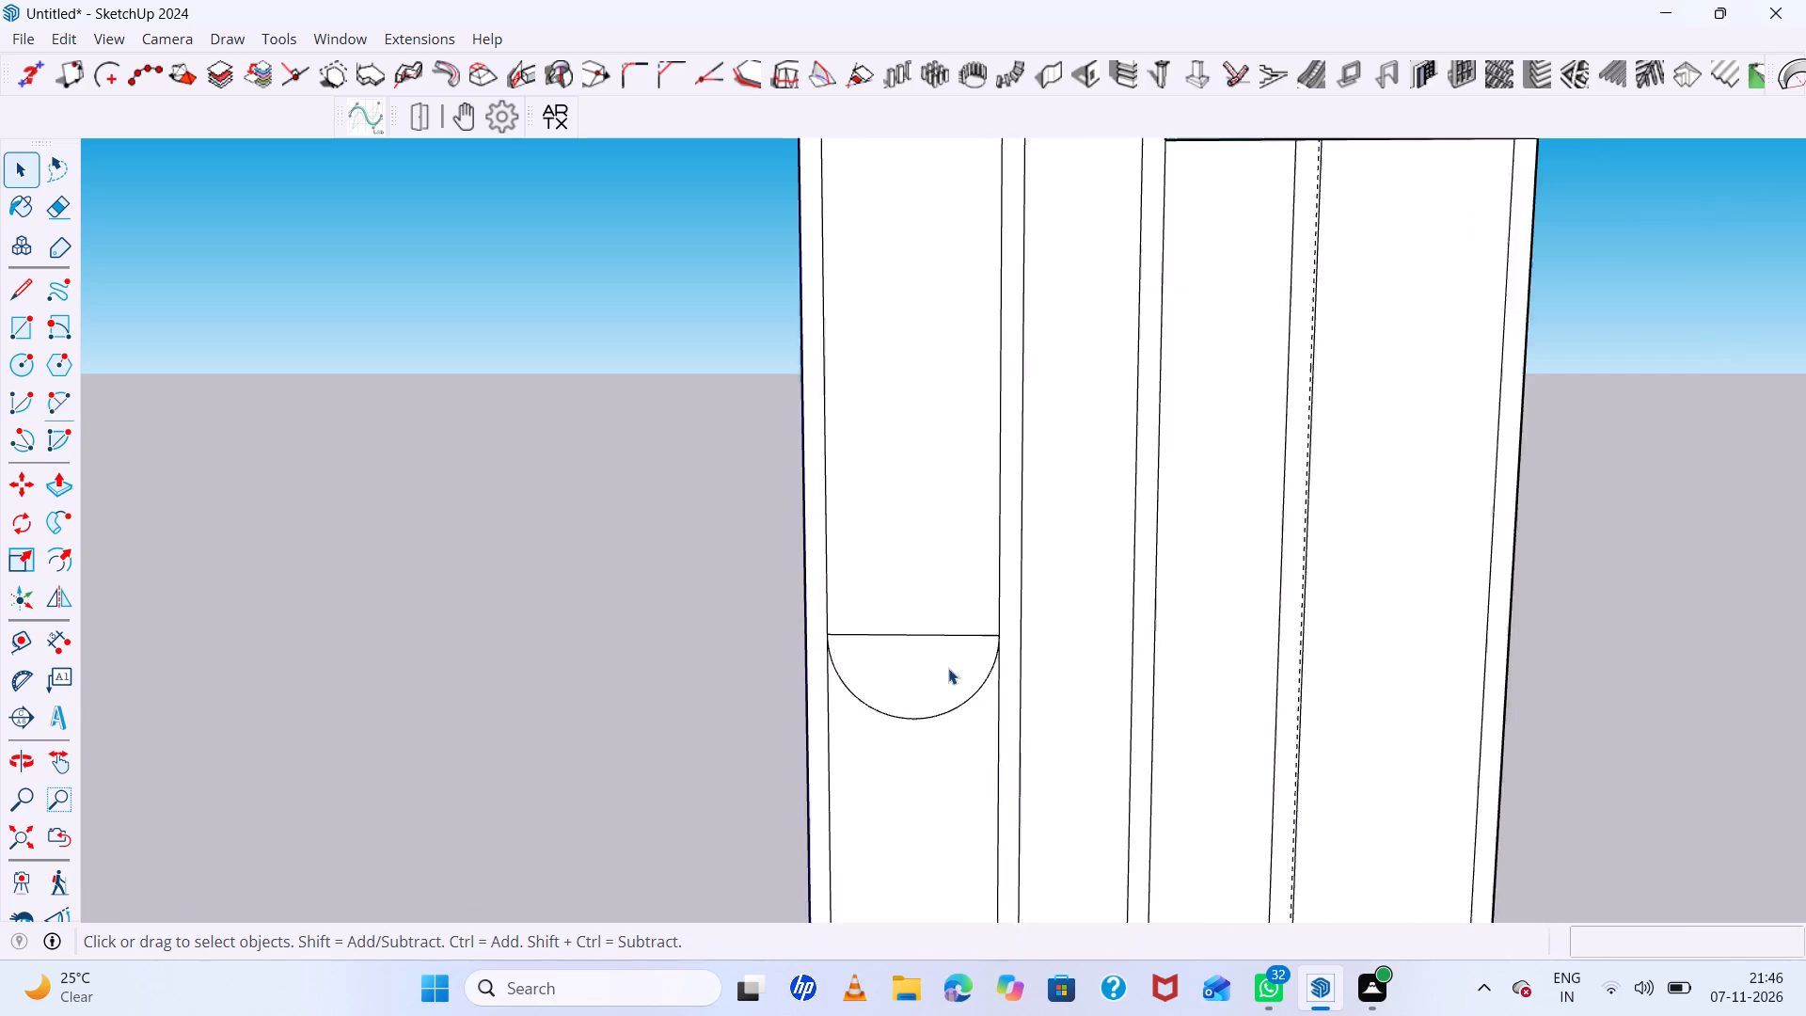
scroll(948, 668, "up", 7)
middle_click_drag(931, 719, 1036, 676)
scroll(908, 555, "down", 12)
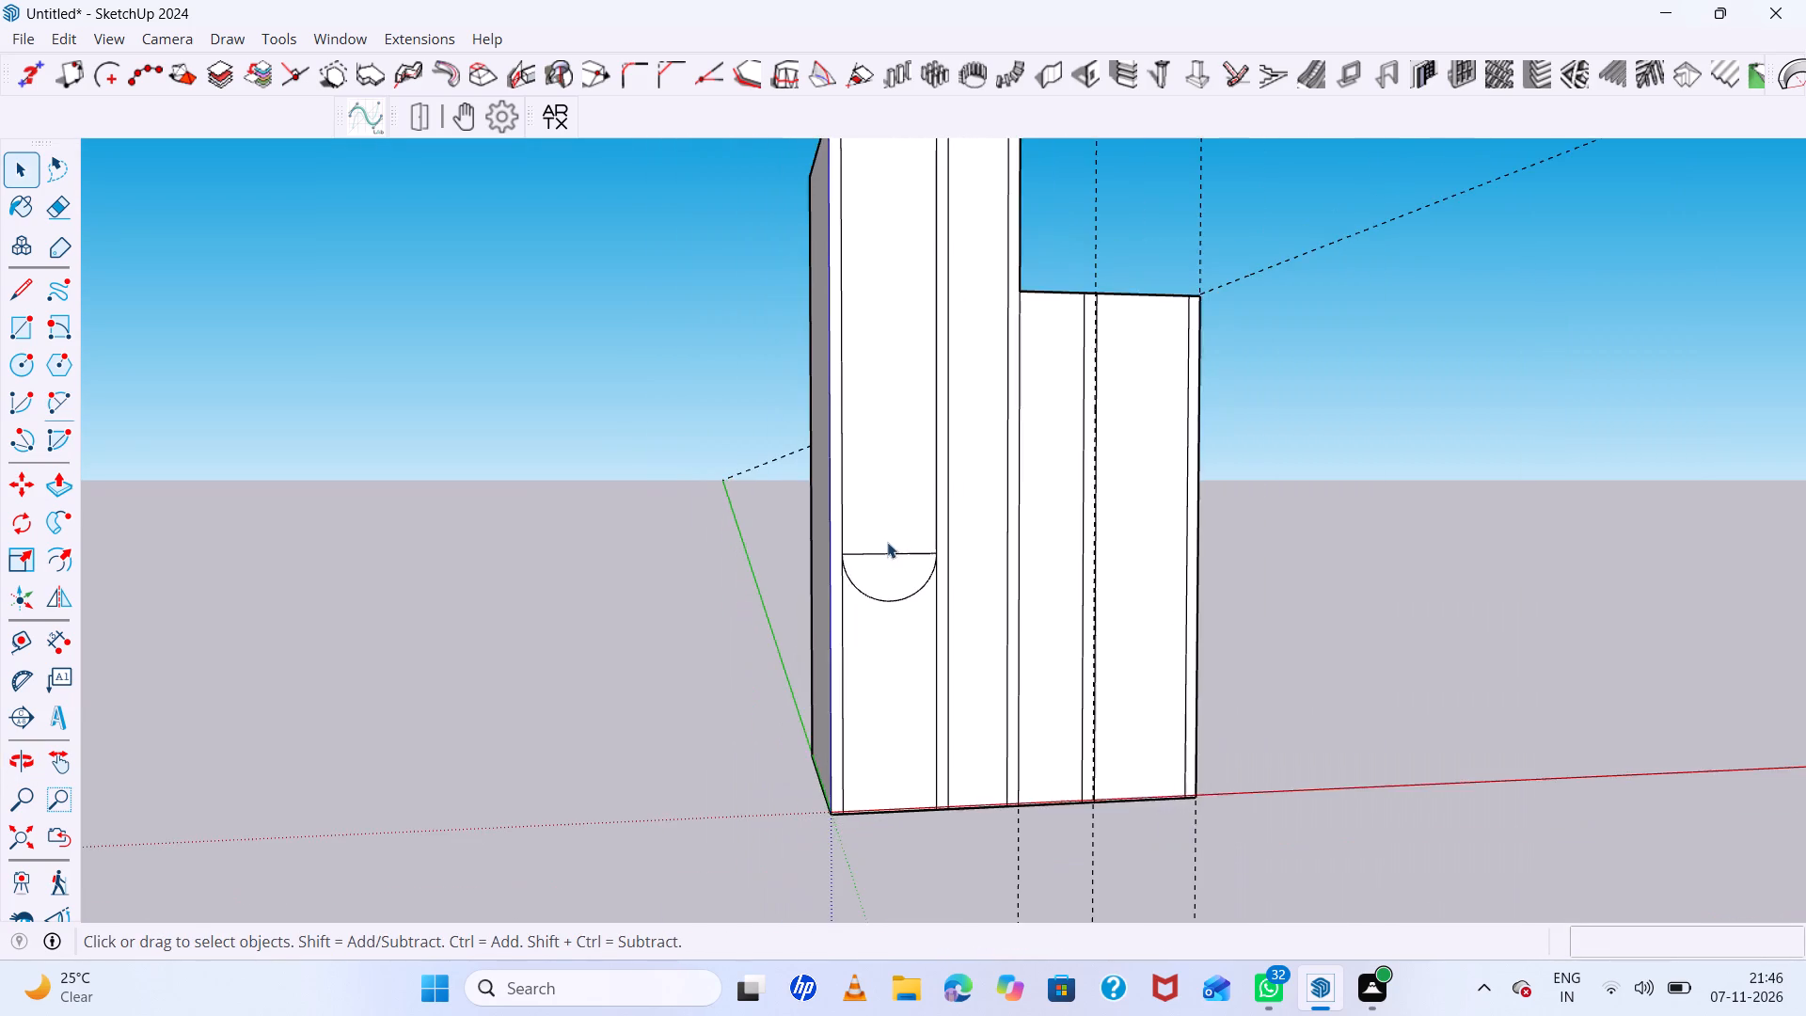
scroll(887, 542, "down", 1)
scroll(922, 575, "up", 4)
middle_click_drag(948, 617, 871, 569)
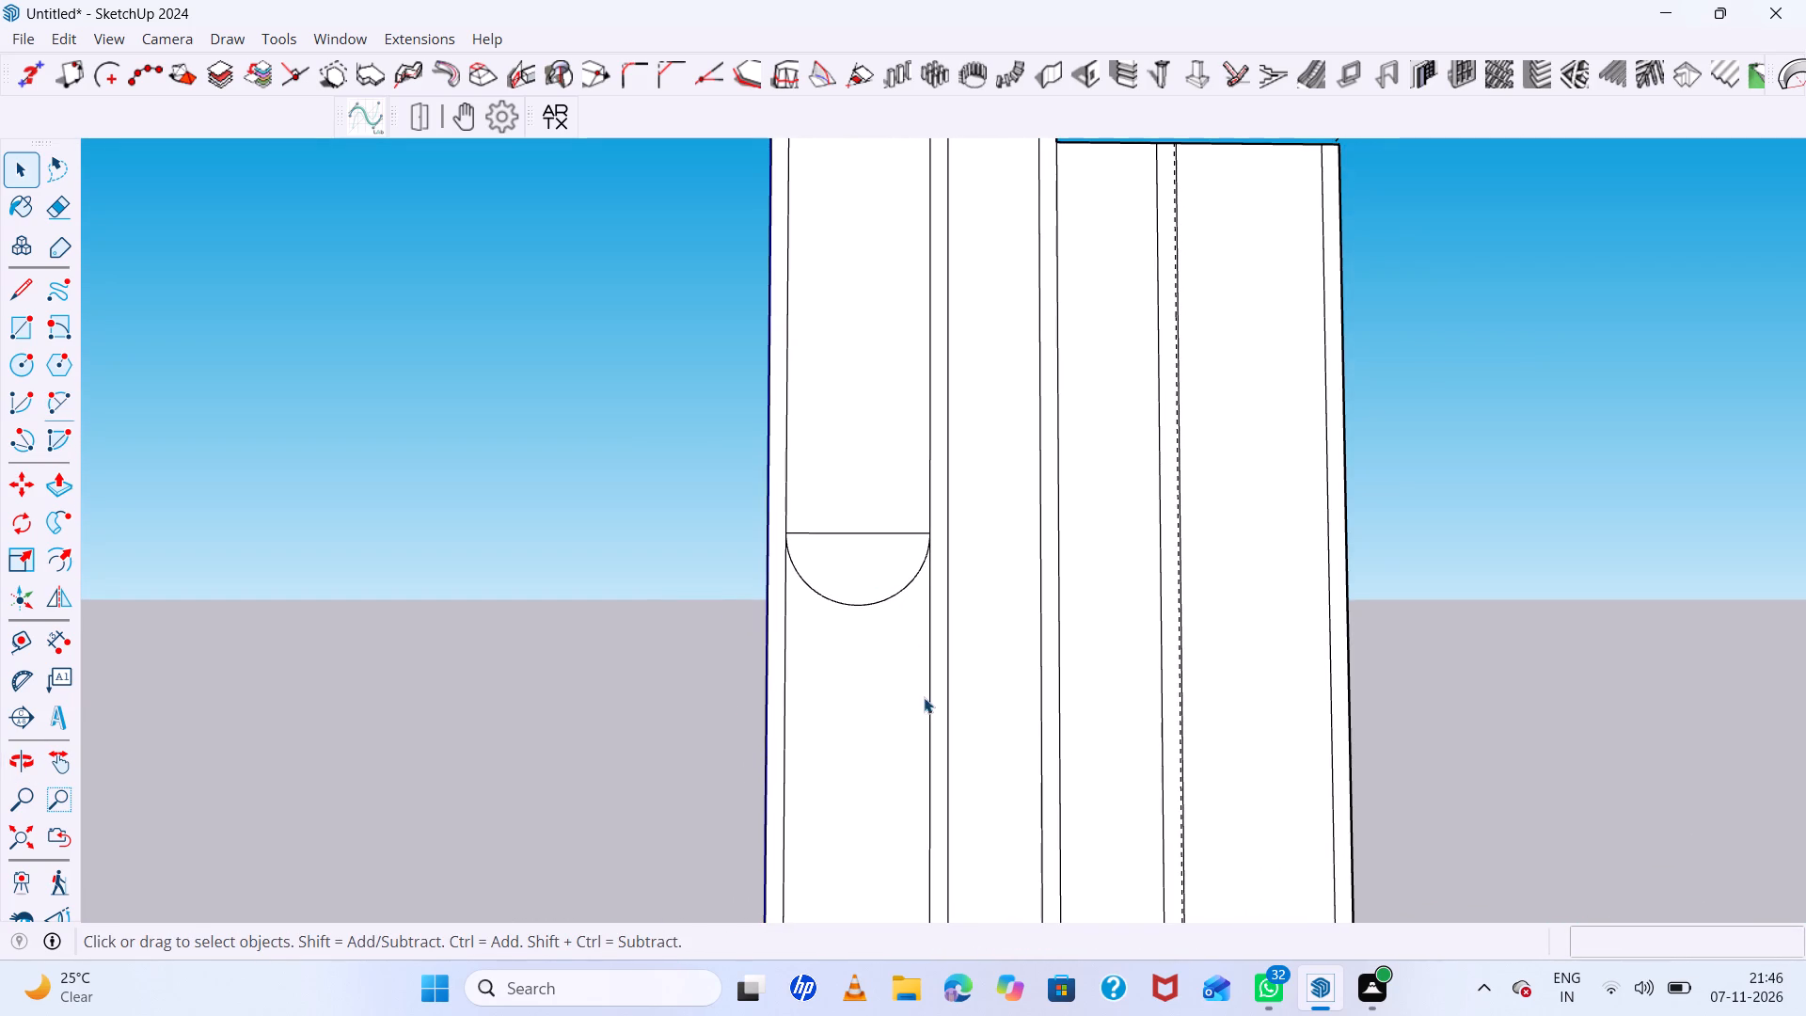
key("l")
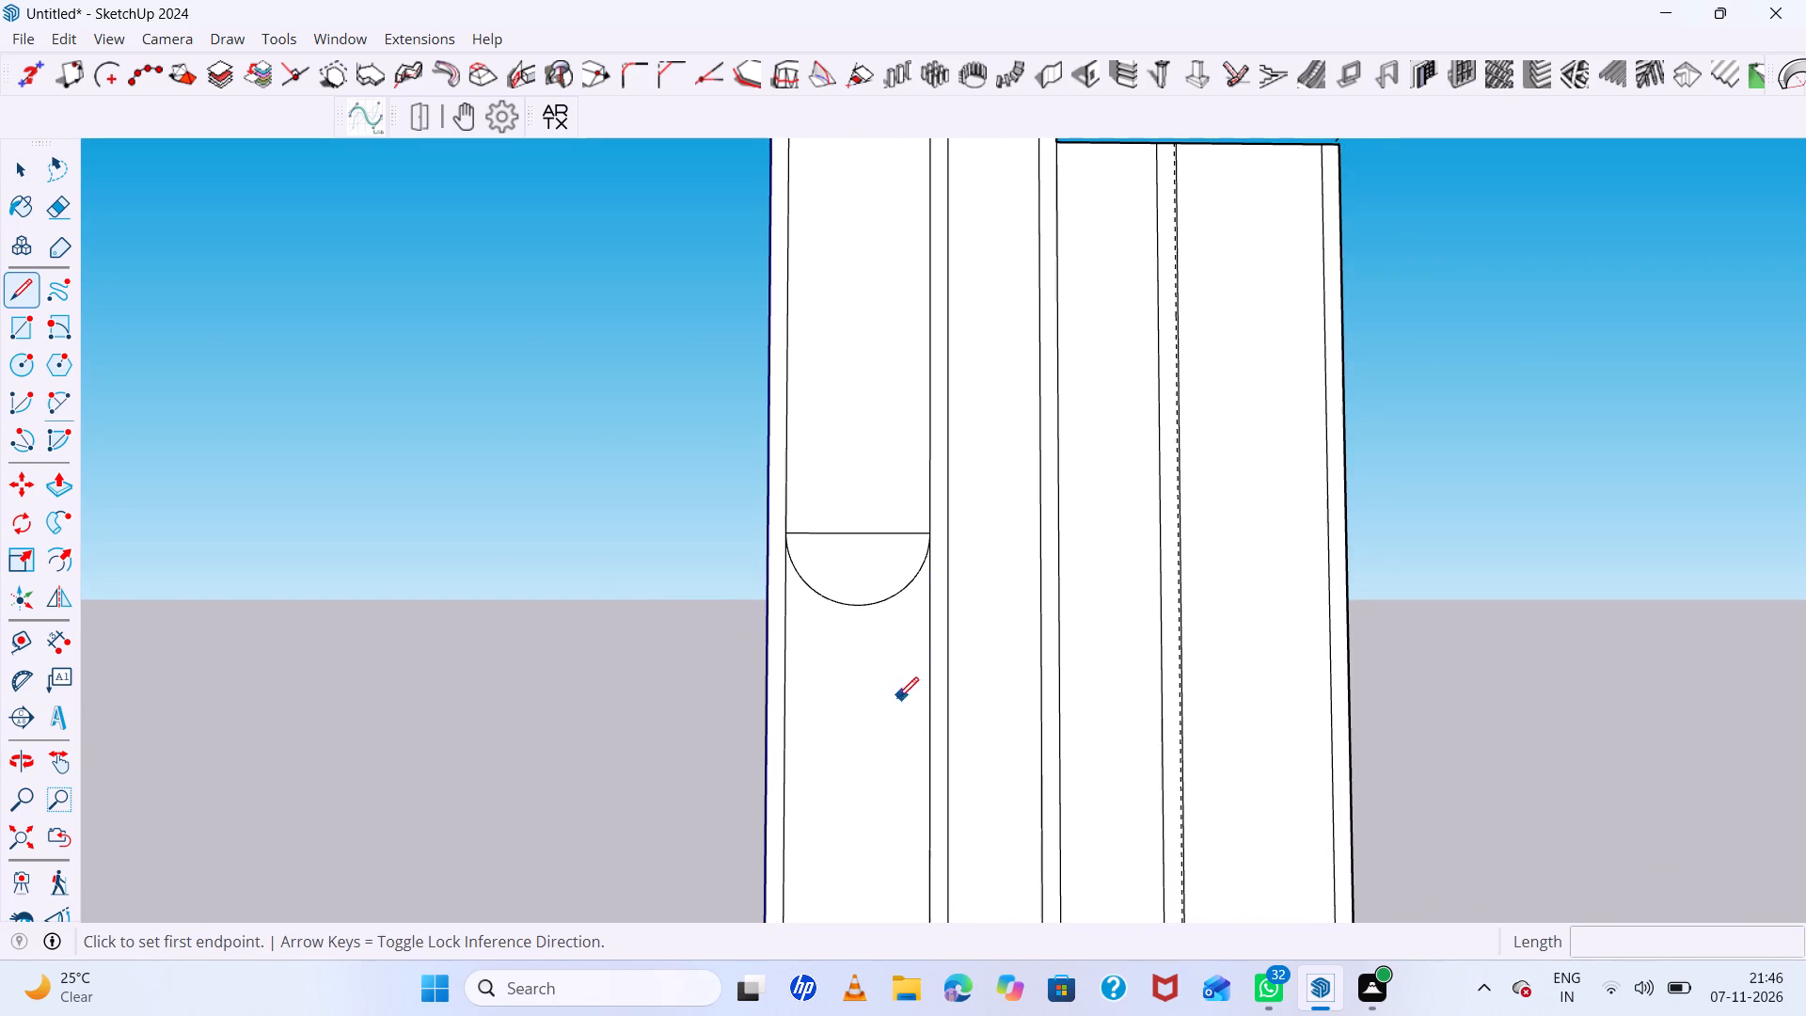
scroll(797, 674, "down", 8)
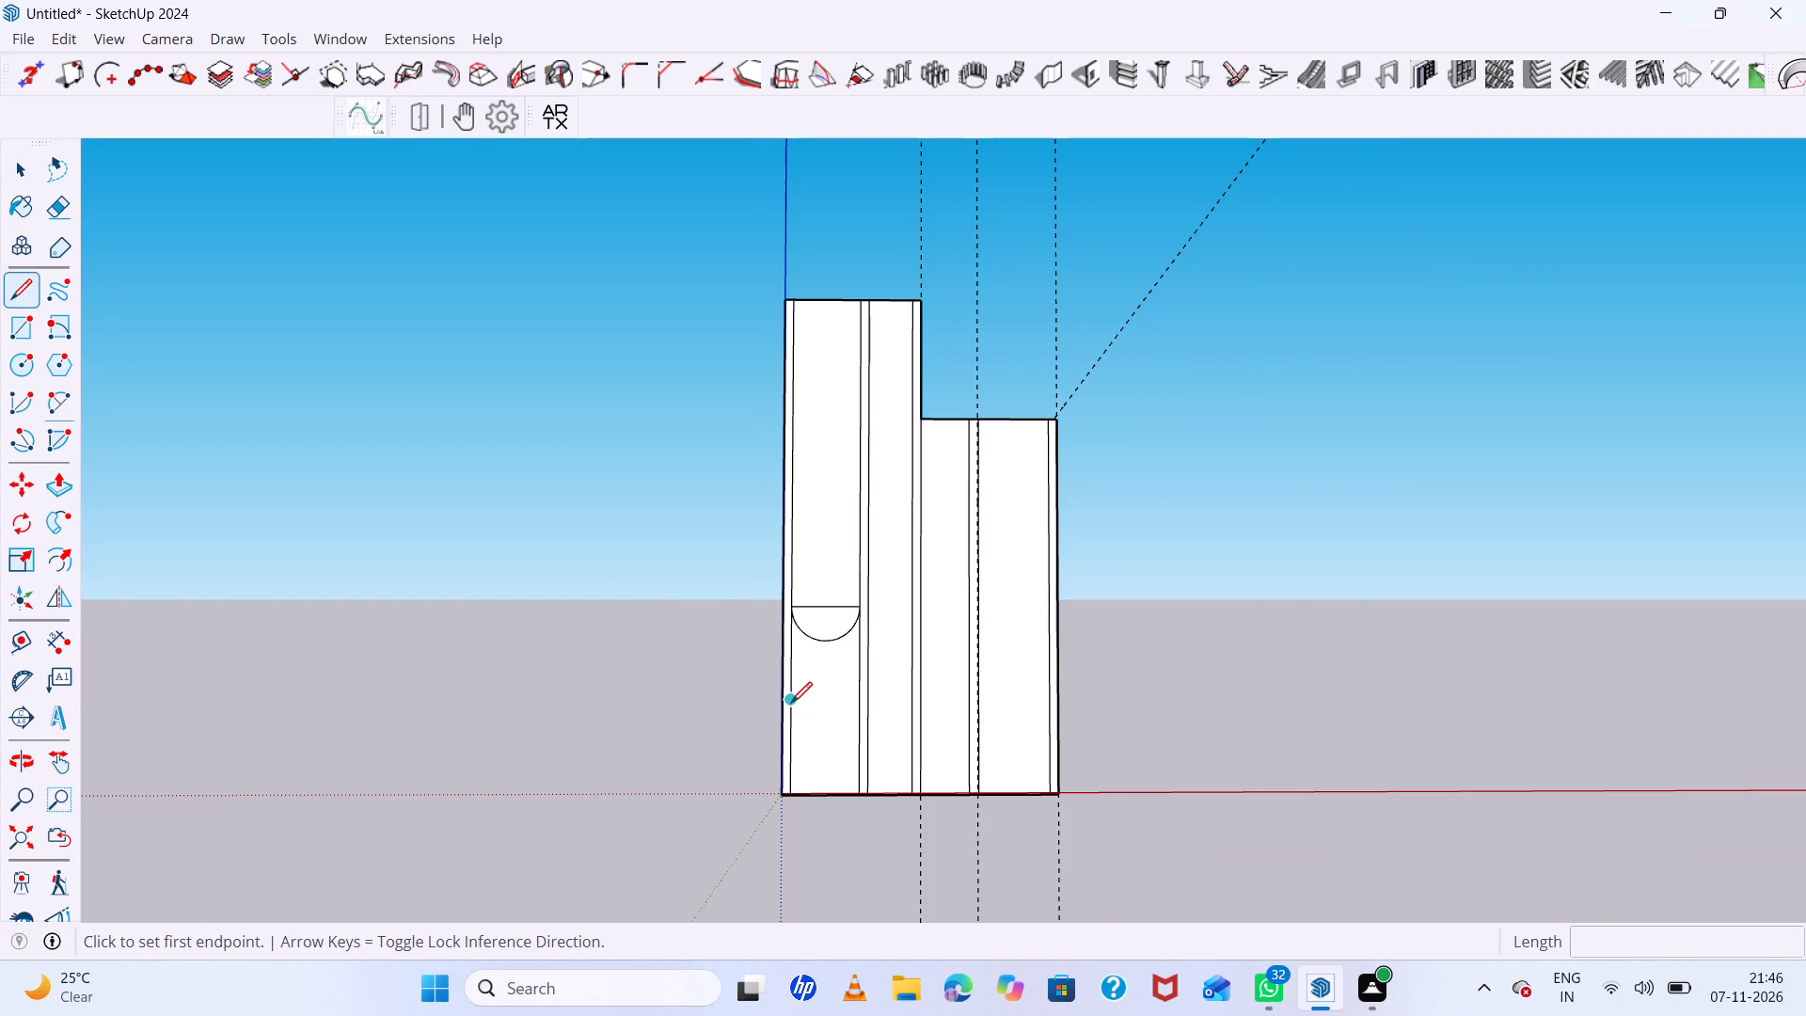
left_click(791, 694)
left_click(858, 703)
key("space")
Draw an upward half-circle arc between the lower line's endpoints with a bulge of about 7' 11".
key("a")
scroll(806, 696, "up", 7)
left_click(776, 710)
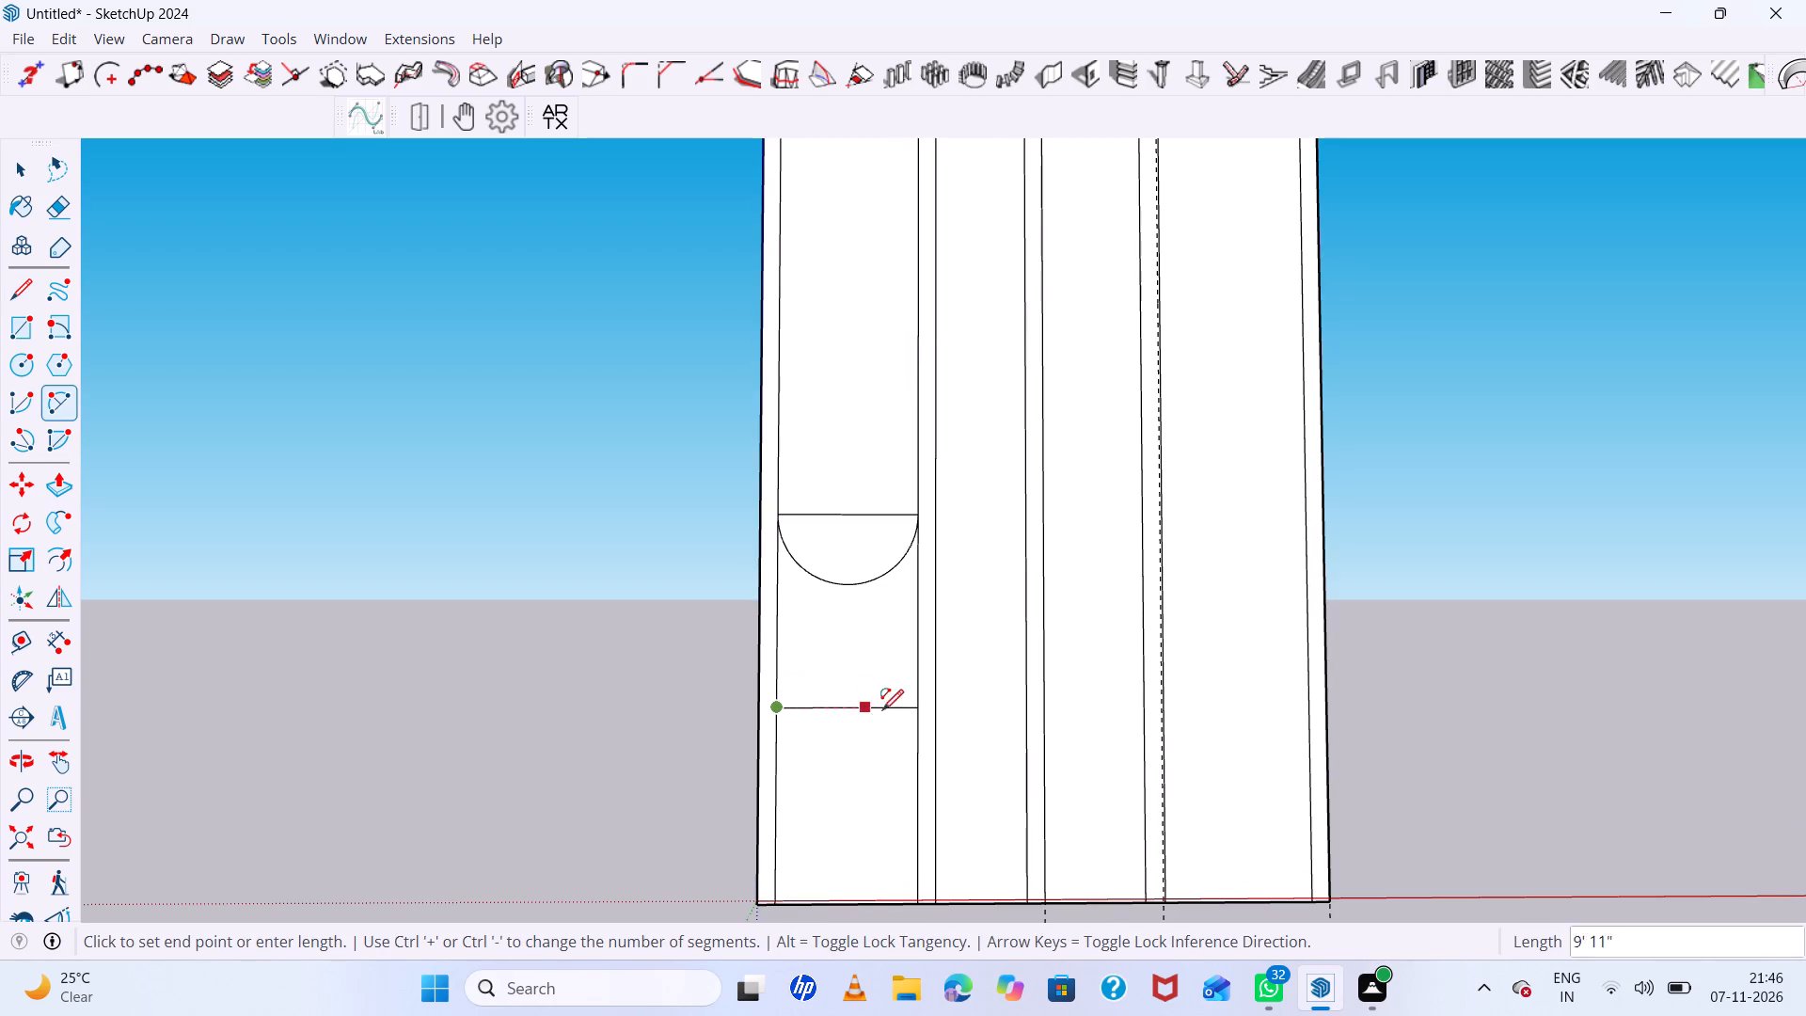
left_click(921, 713)
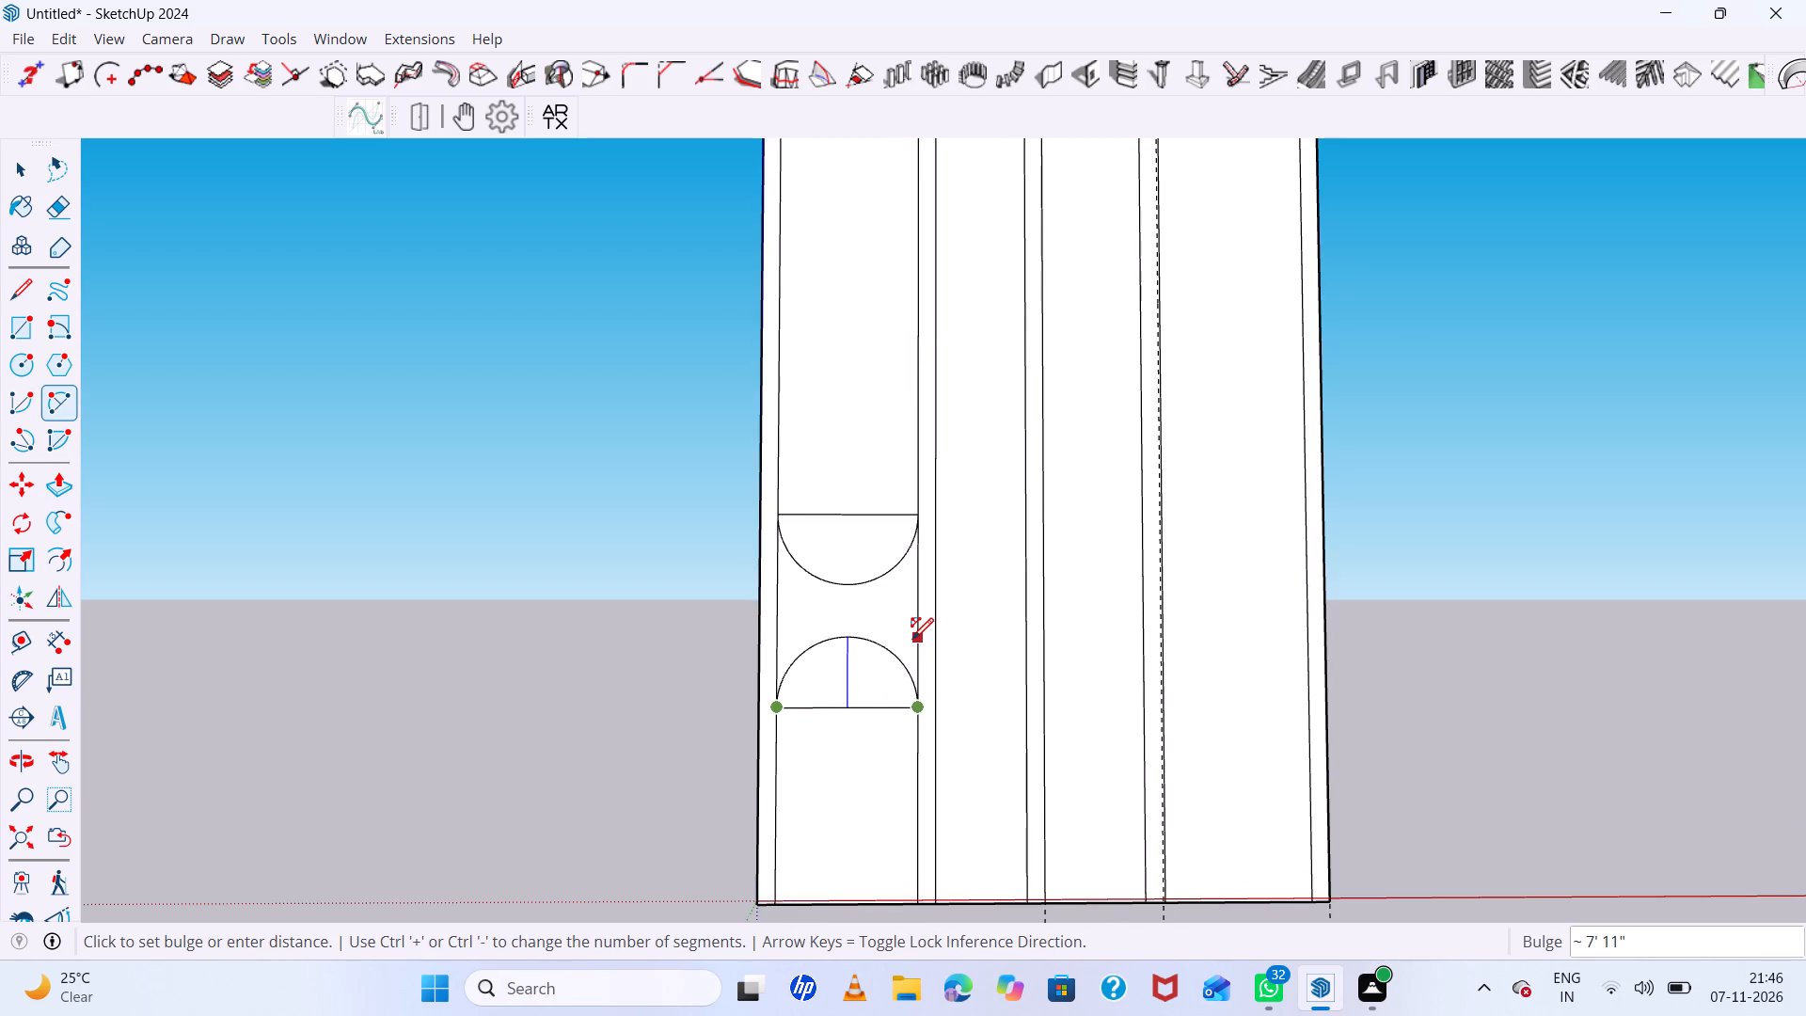
left_click(912, 639)
key("space")
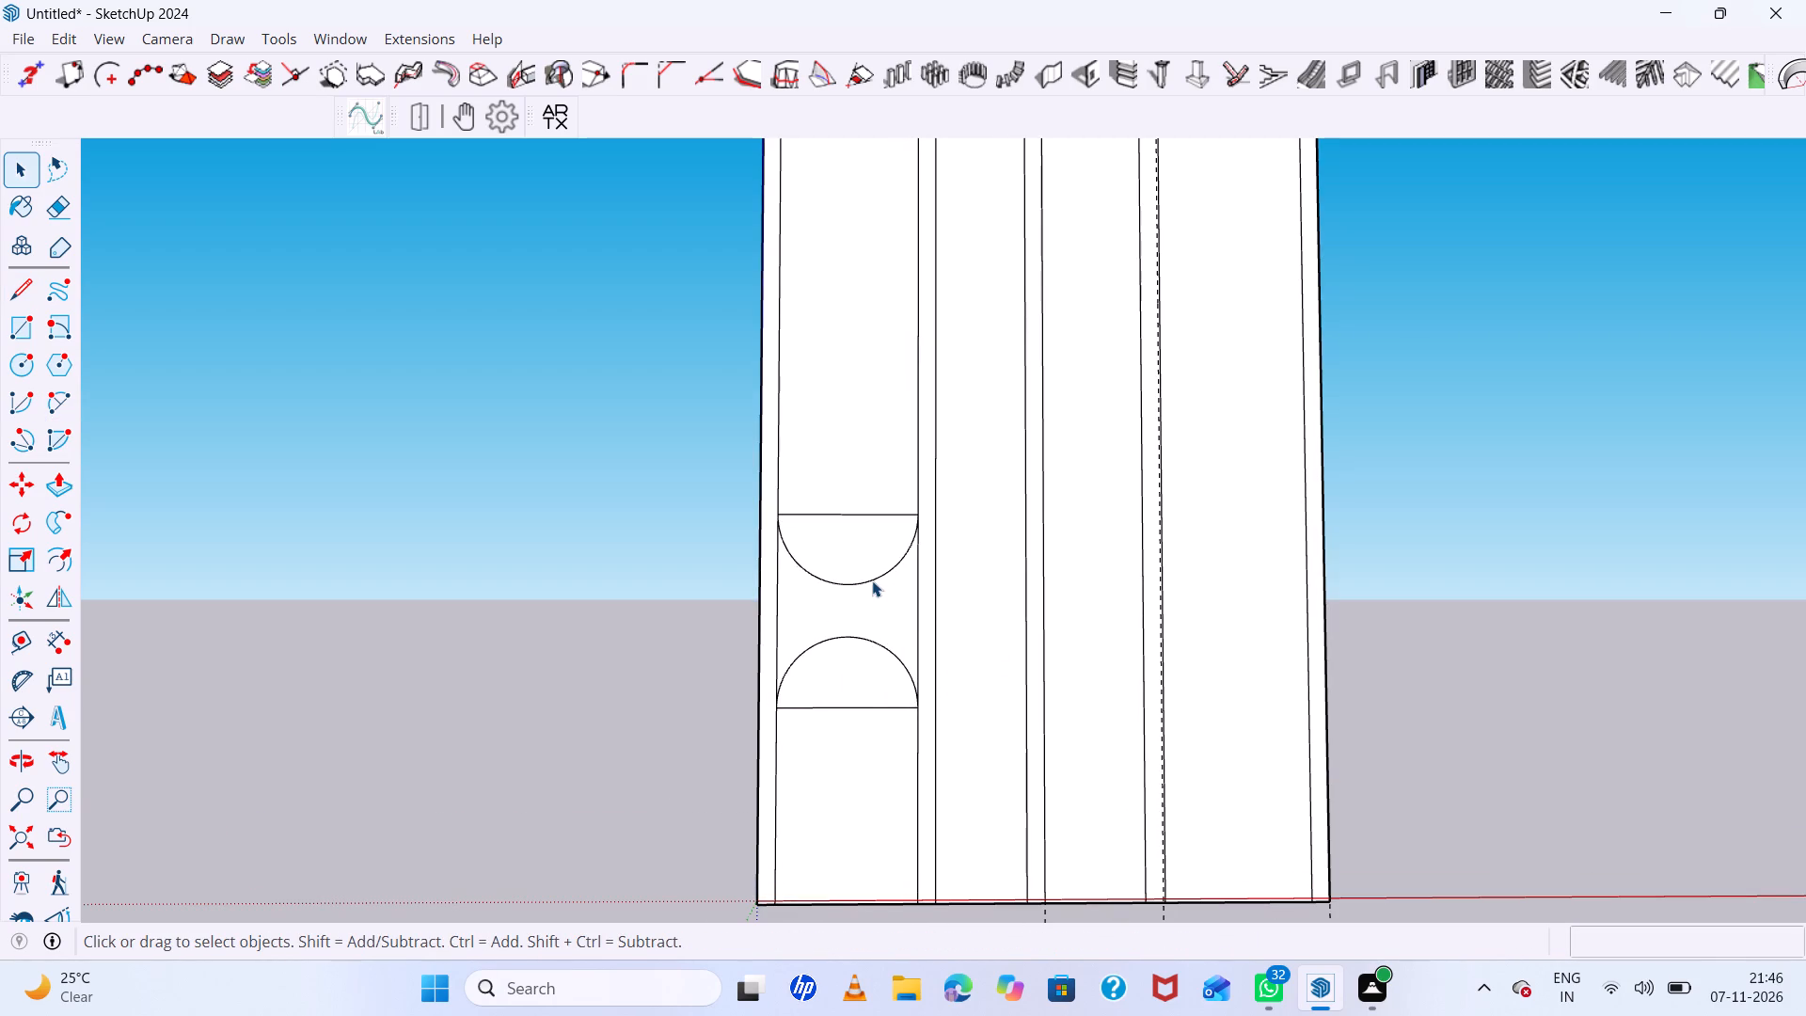
Replace the upper half circle in the first front panel with a downward arc across the same line, bulging about 8' 9".
left_click(872, 580)
key("Delete")
key("a")
left_click(779, 516)
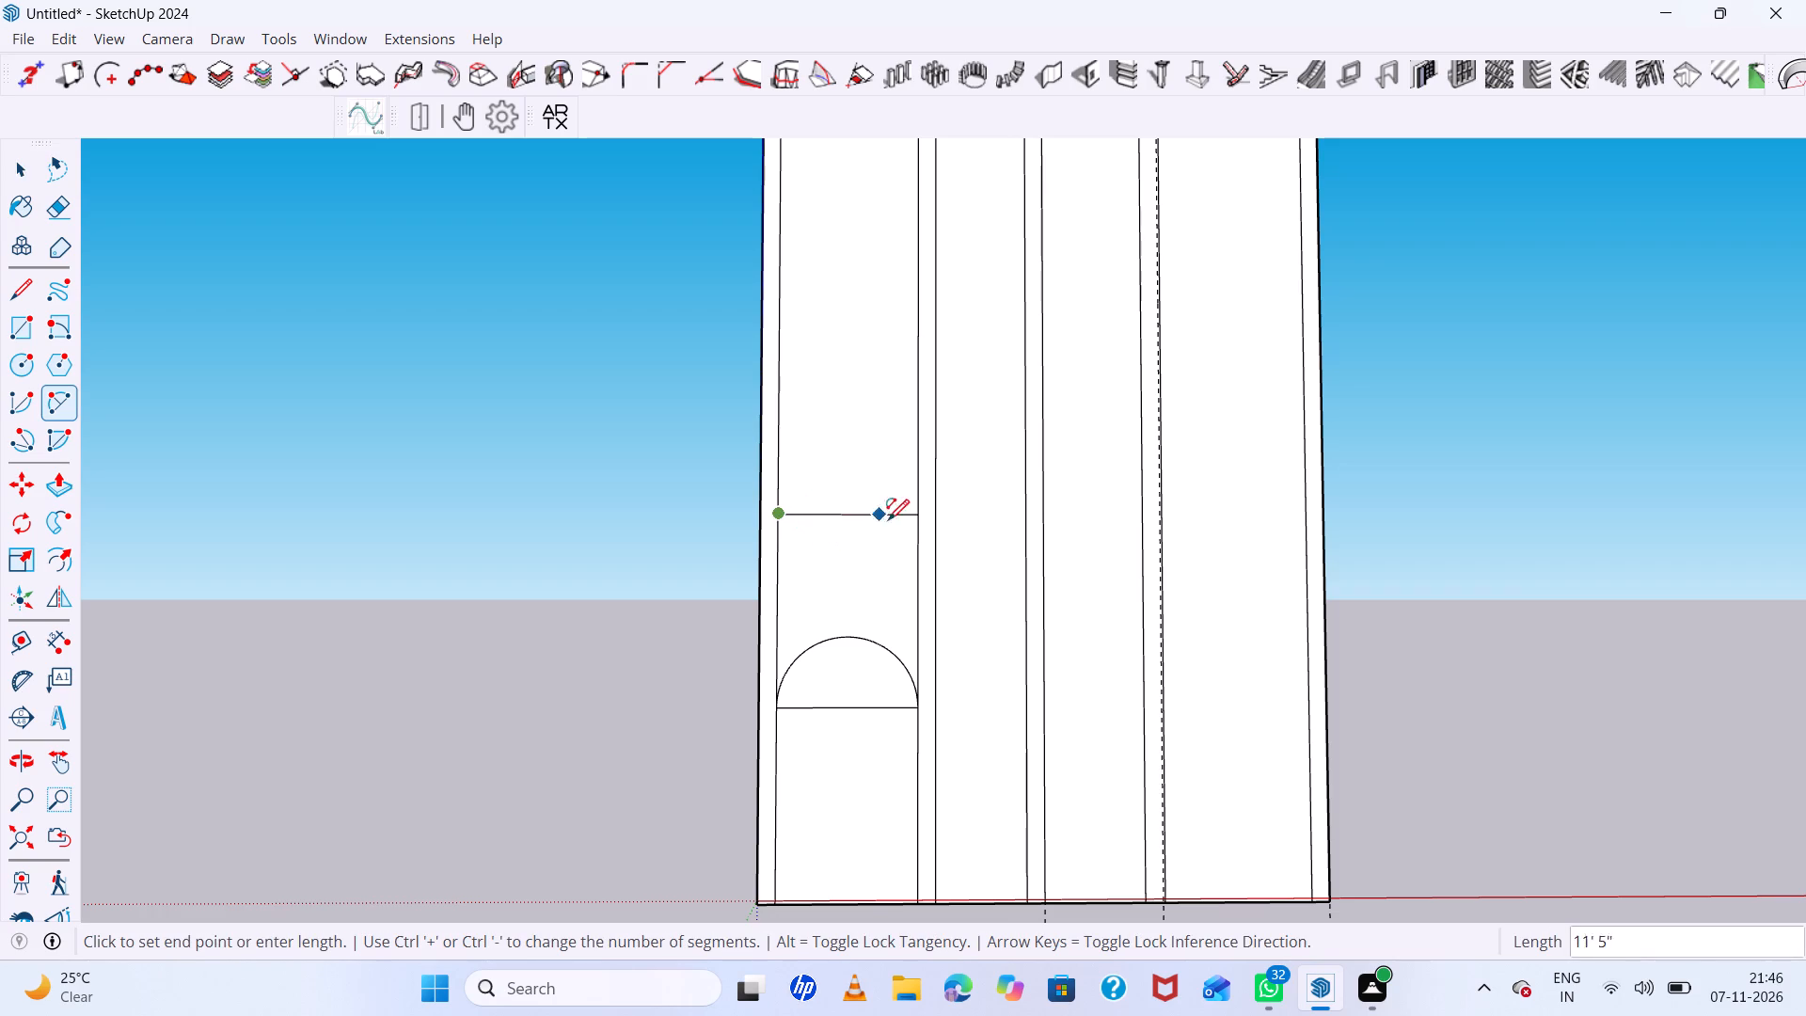
left_click(916, 516)
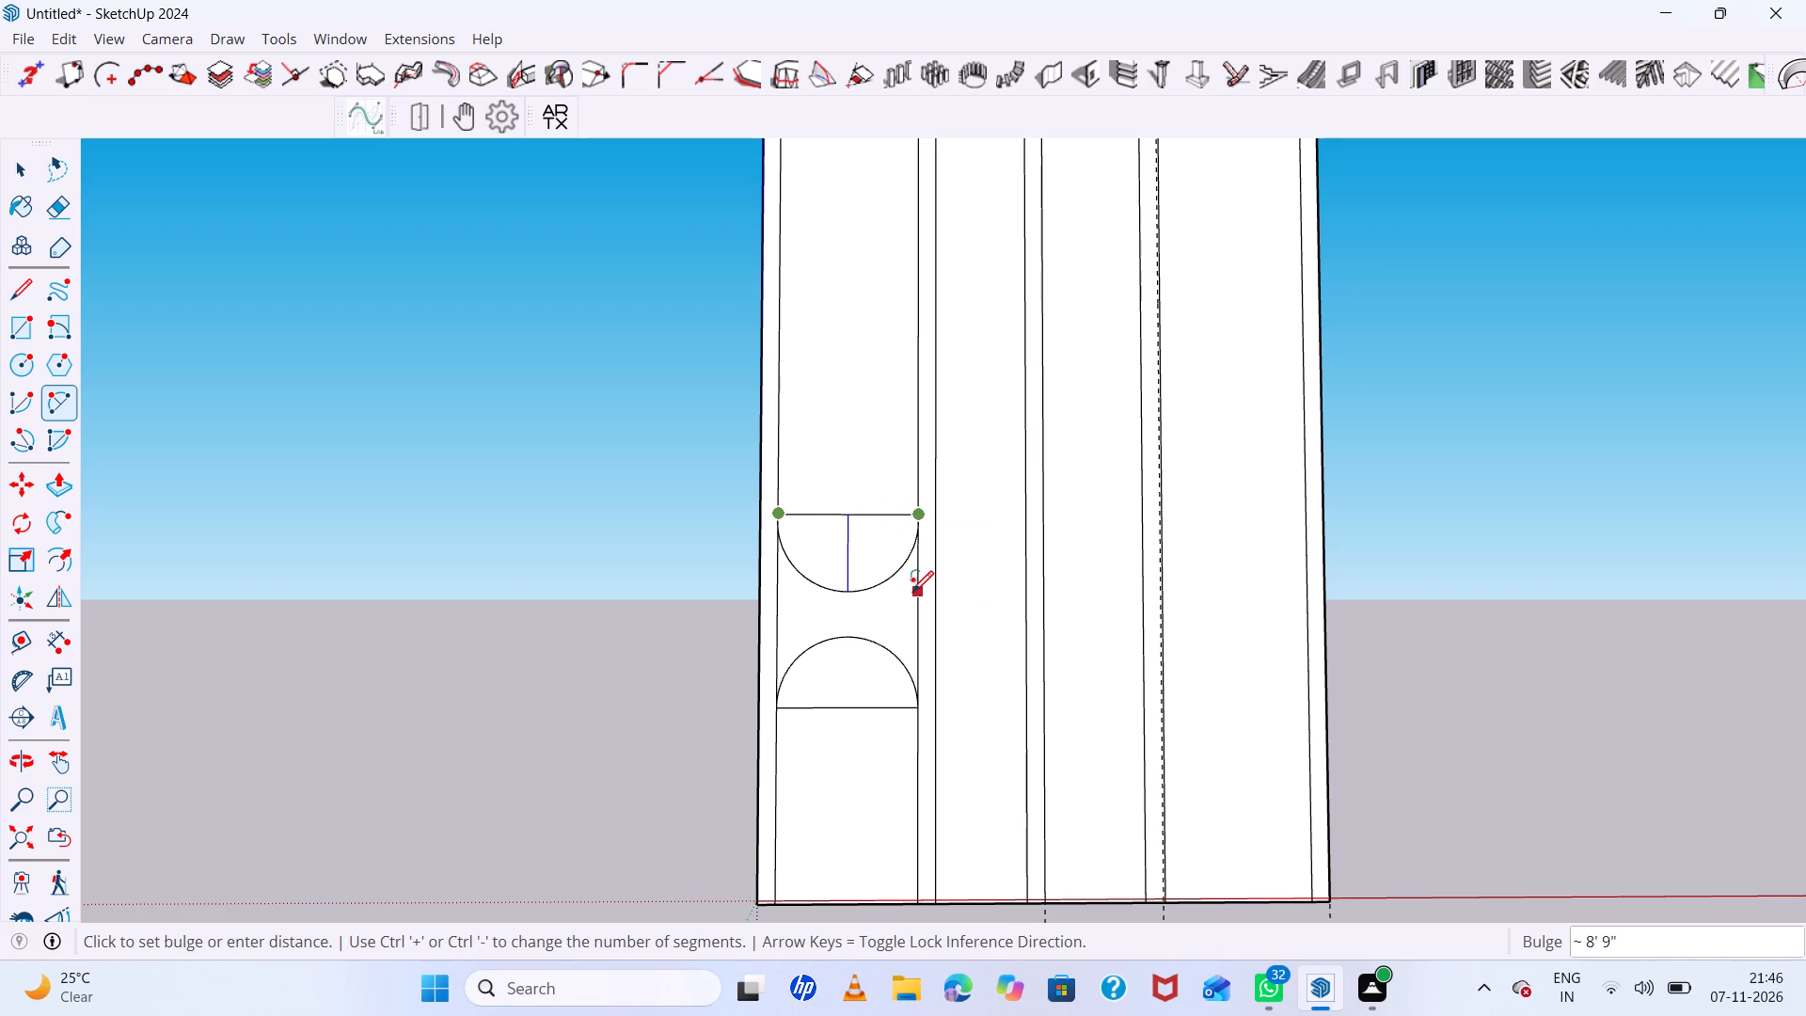
left_click(912, 592)
key("space")
Erase the lower upward arc and its horizontal base line from the first front panel.
scroll(812, 546, "down", 5)
scroll(848, 584, "up", 5)
middle_click_drag(839, 600, 1033, 659)
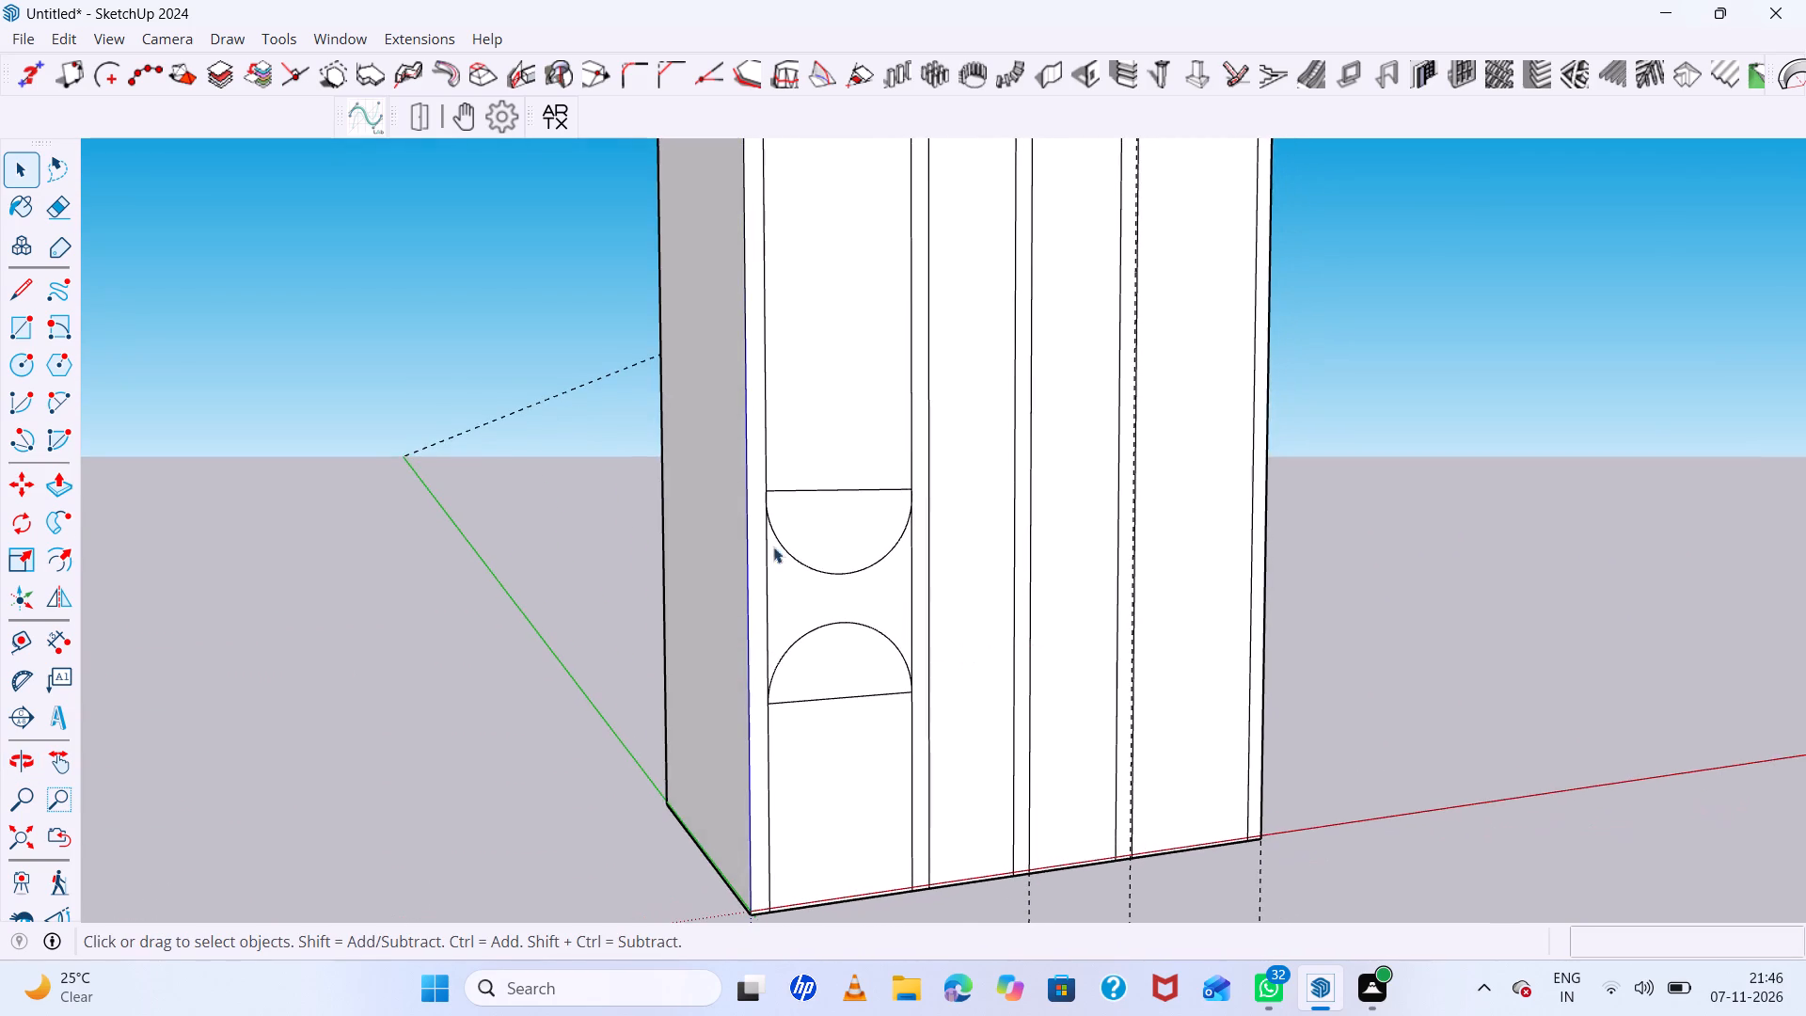
scroll(752, 515, "down", 7)
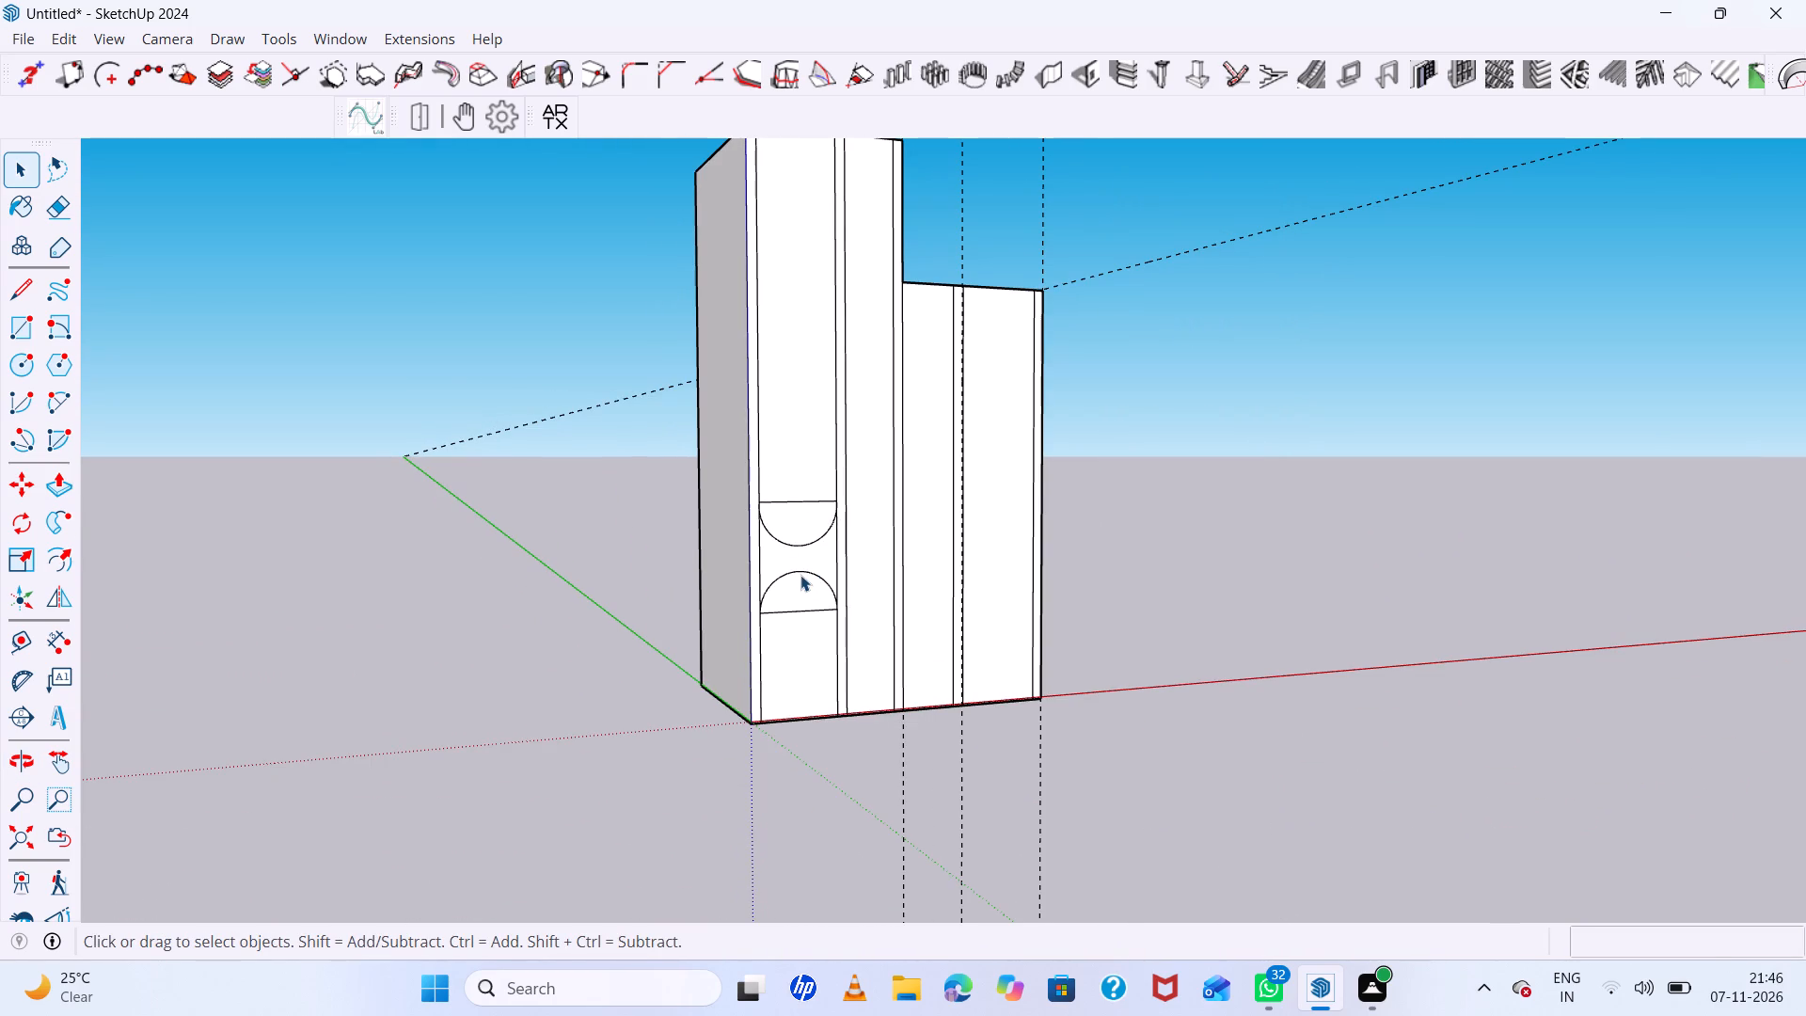
key("e")
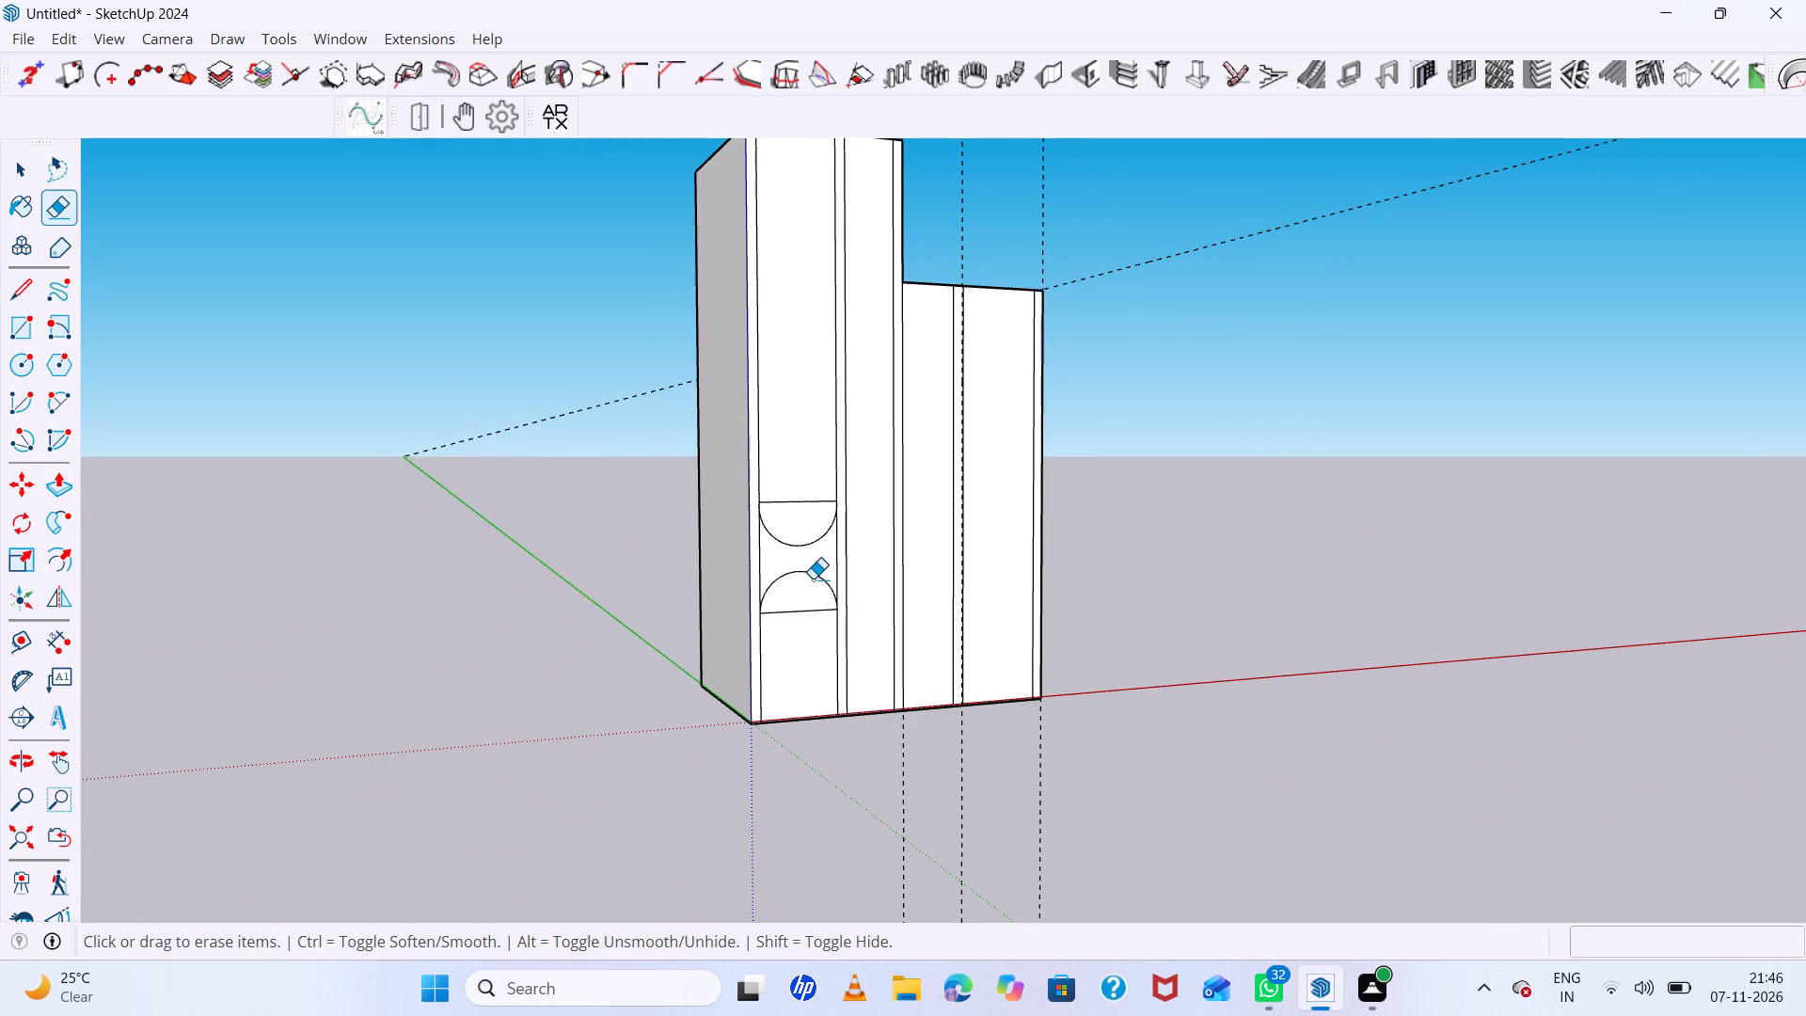
left_click_drag(813, 578, 814, 588)
left_click_drag(809, 606, 808, 617)
Draw a horizontal line about 15' 11" long below the downward arc and an upward half-circle arc on it with a bulge of about 7' 11".
key("l")
scroll(769, 576, "up", 6)
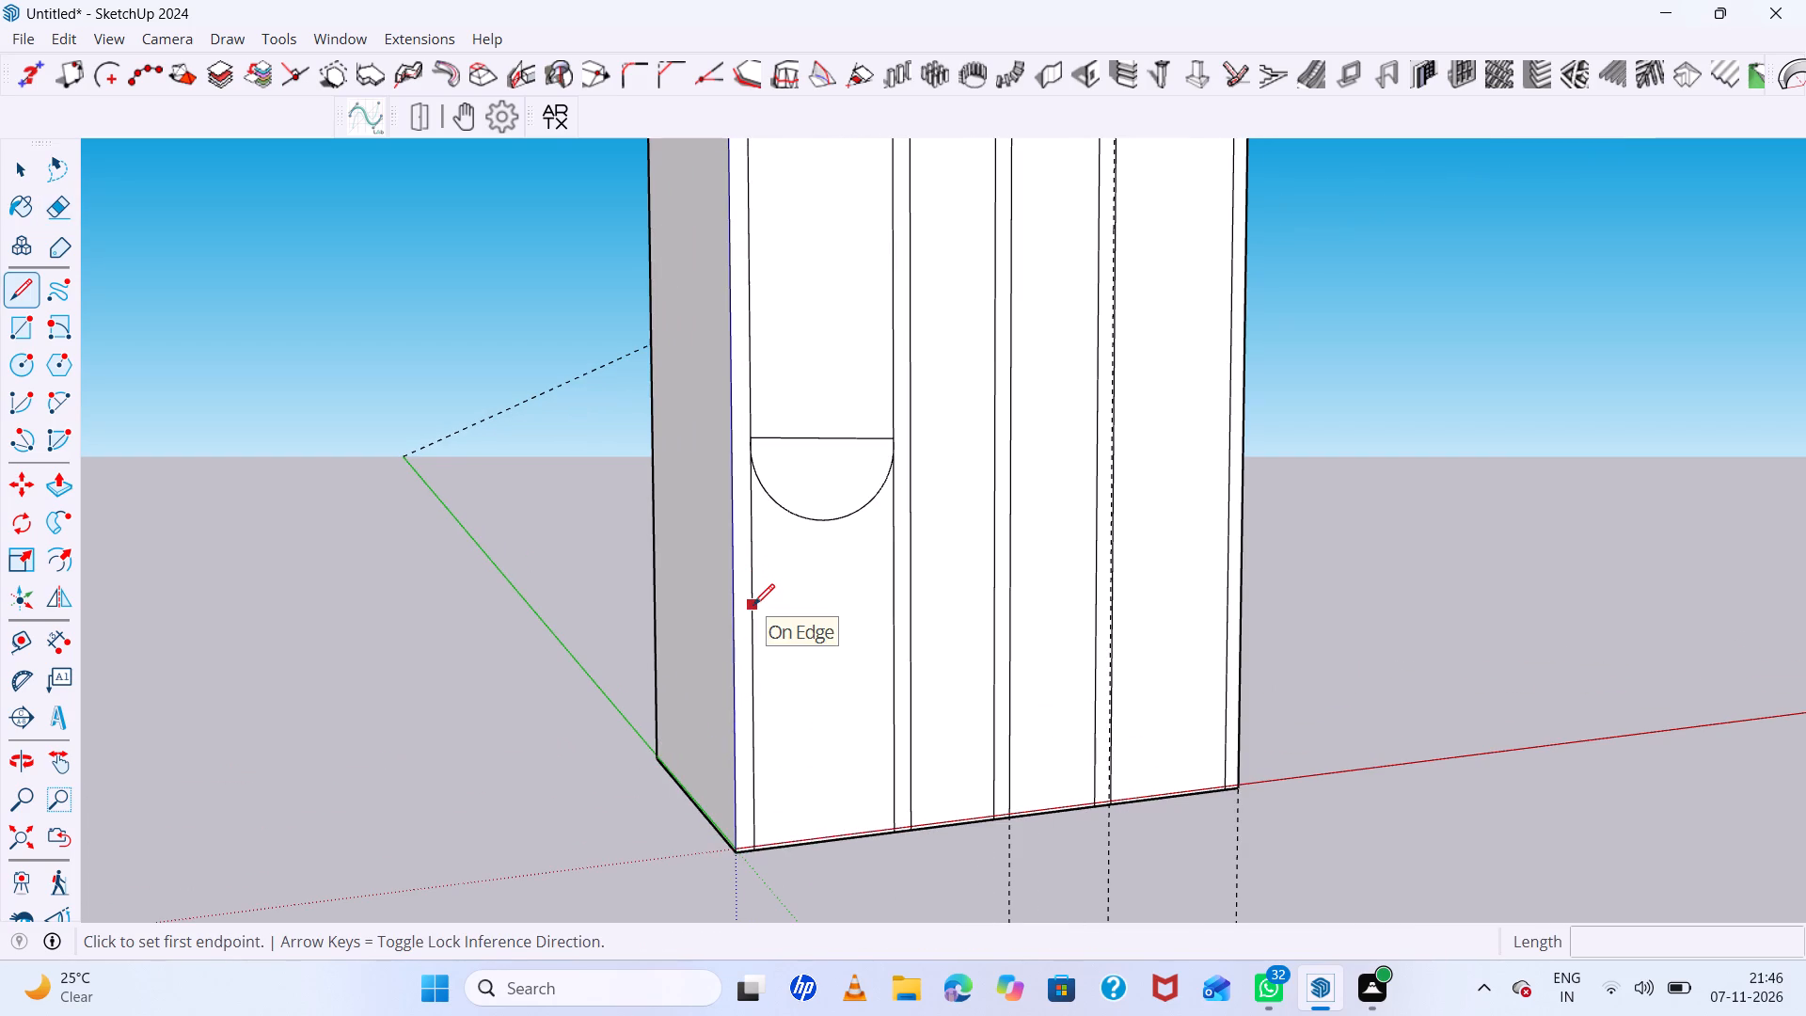
left_click(753, 615)
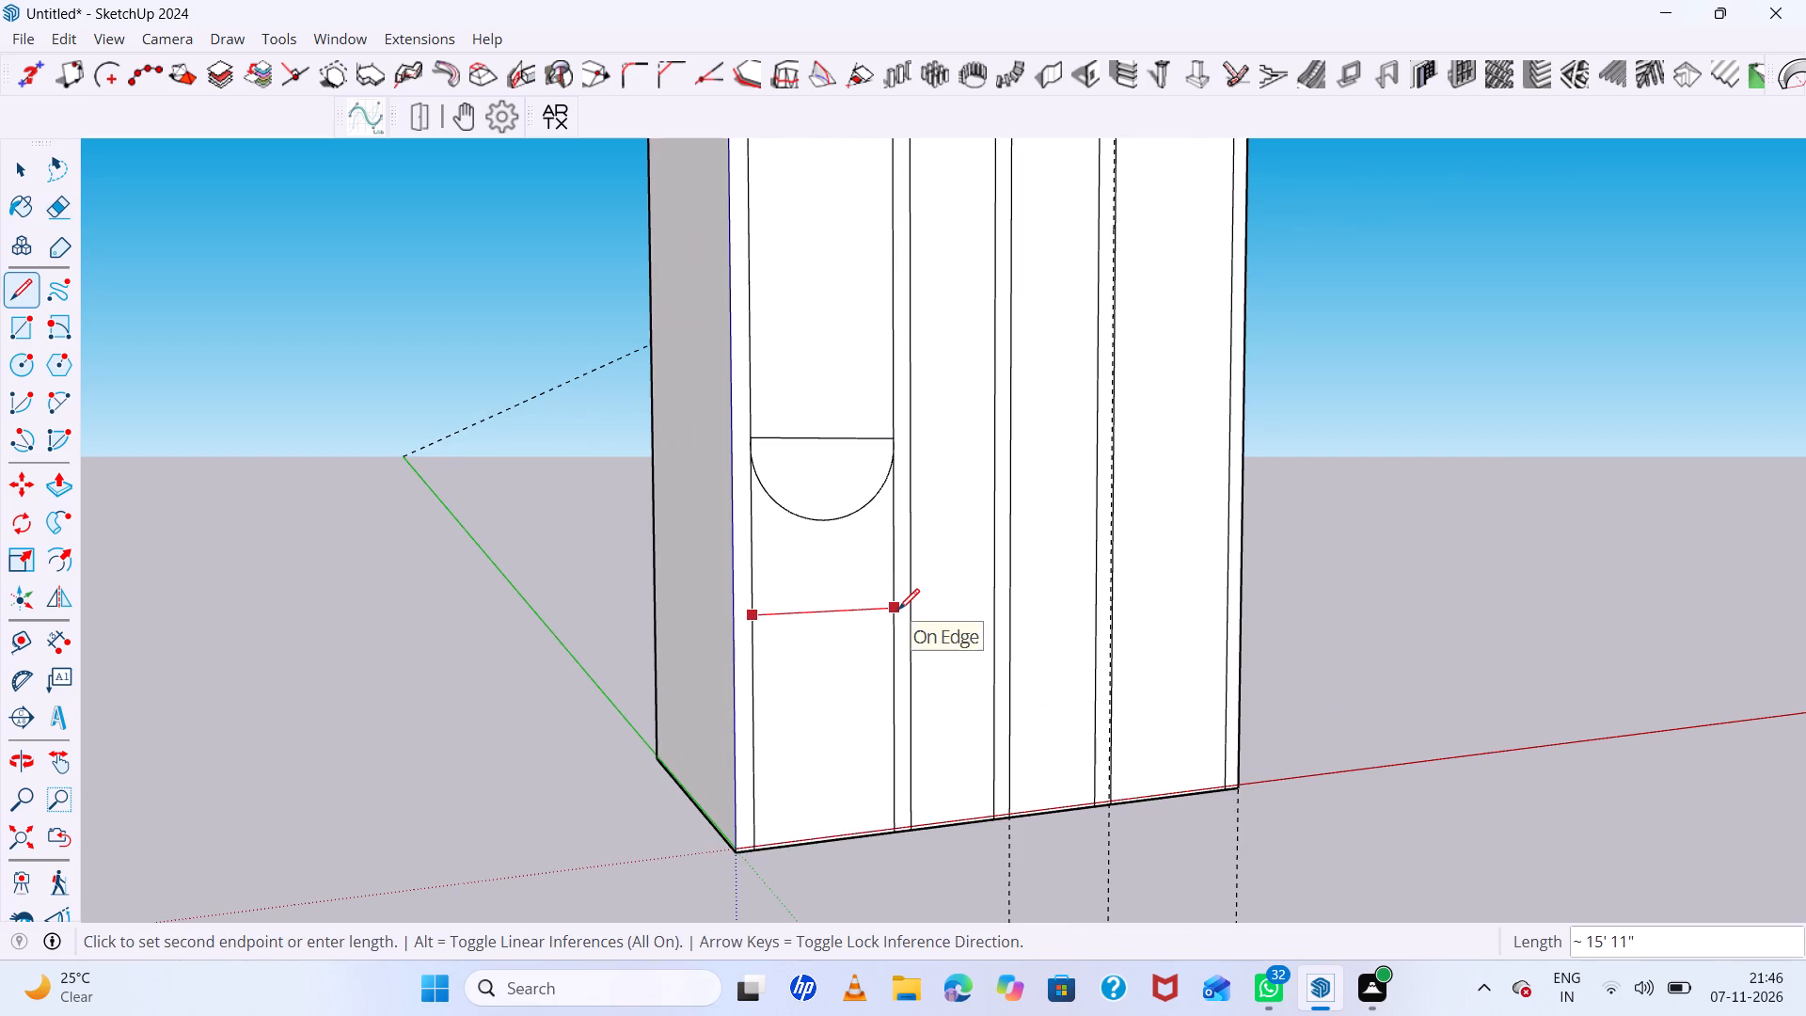
left_click(898, 610)
key("a")
left_click(750, 616)
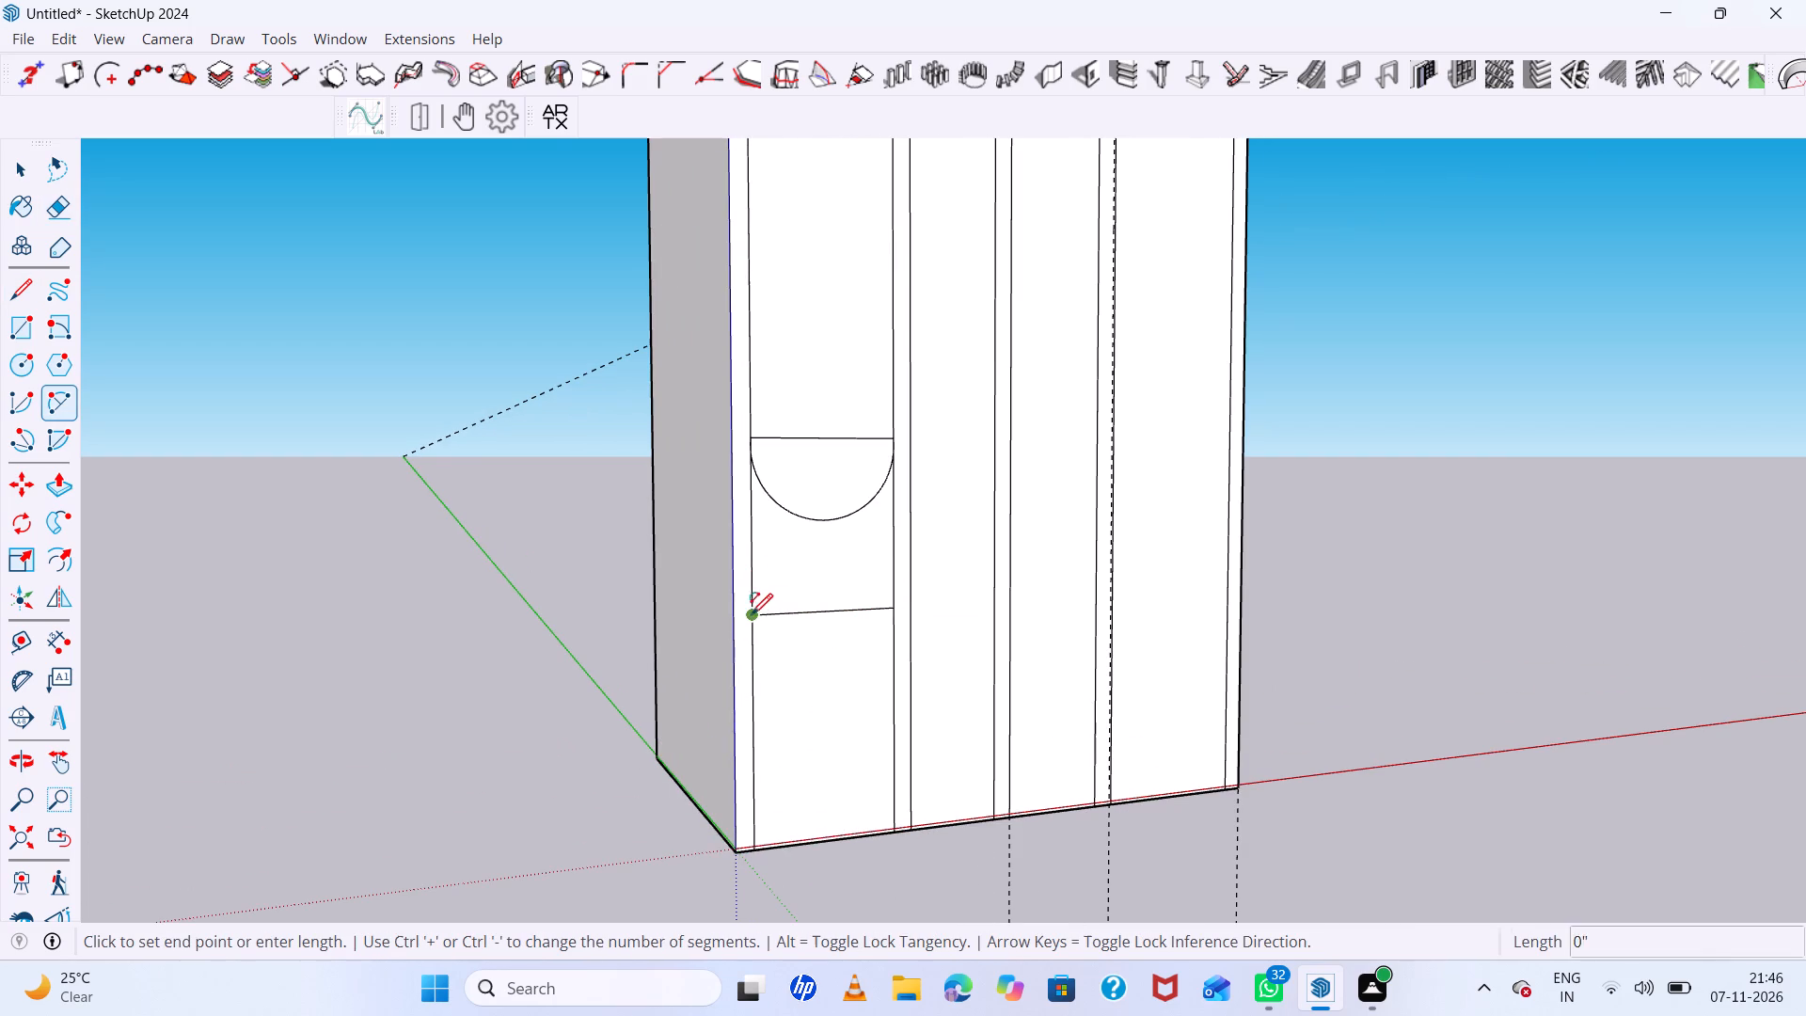
left_click(894, 608)
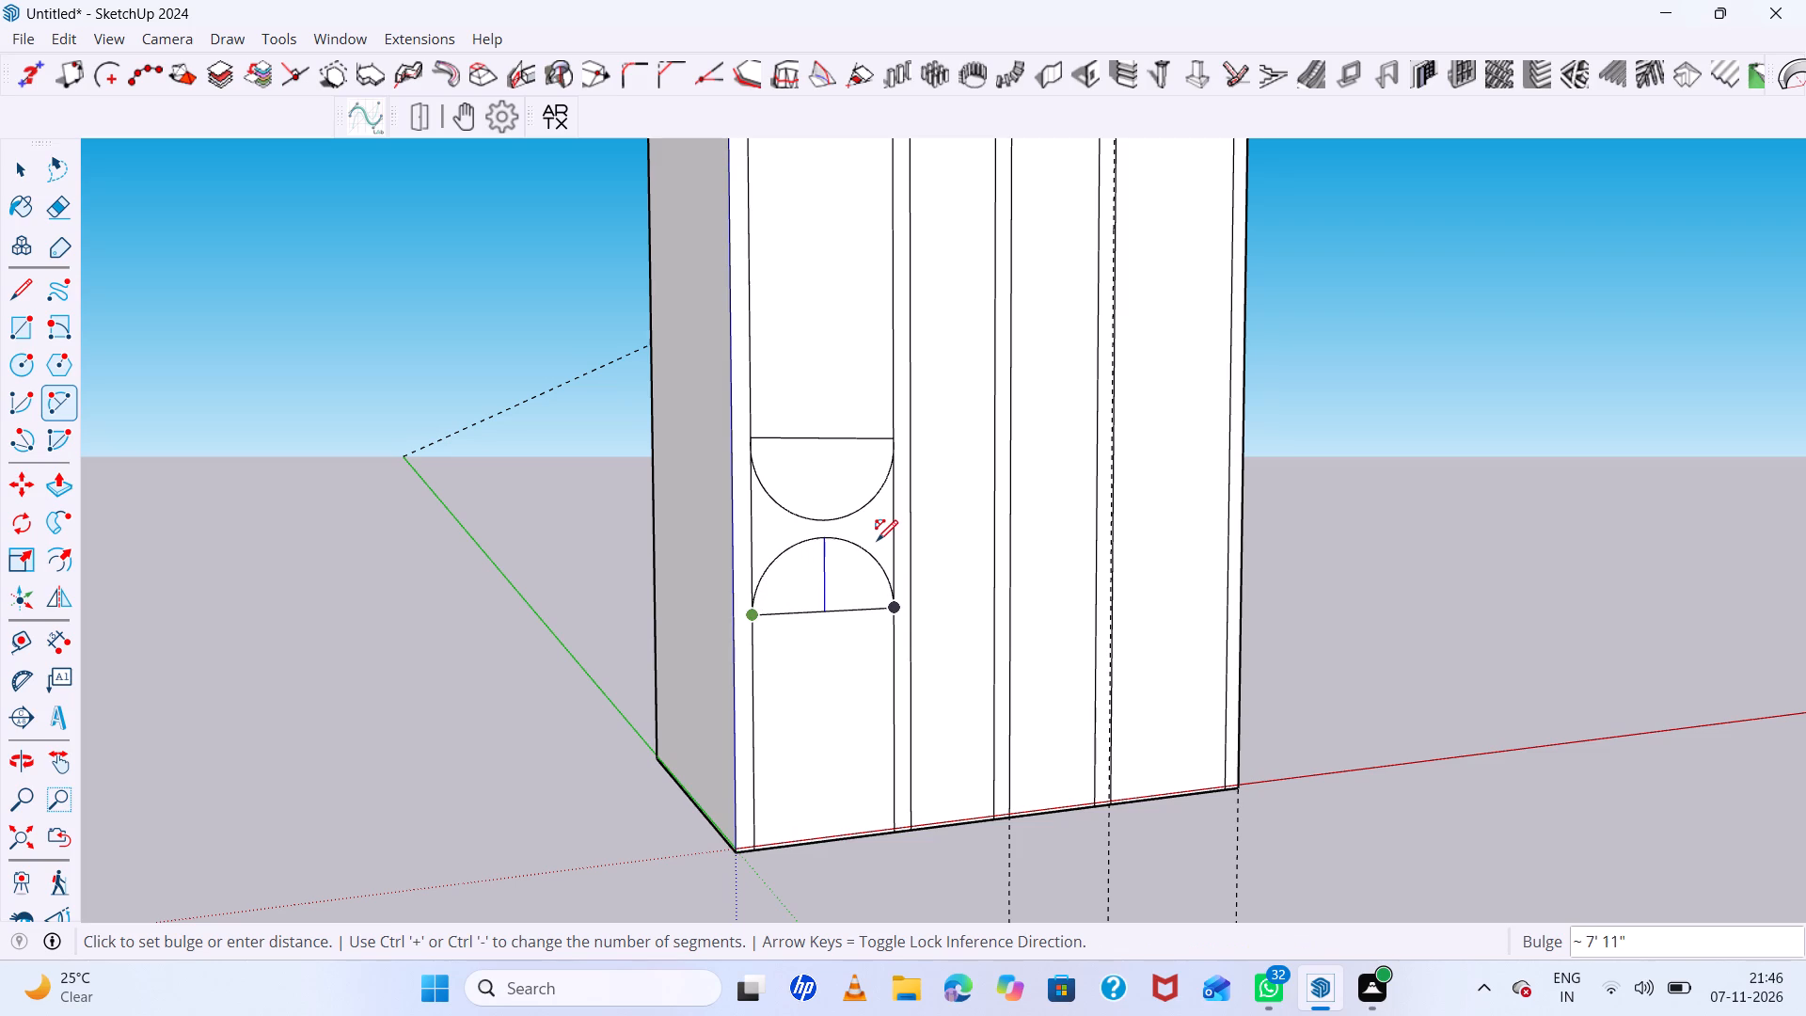
left_click(878, 540)
scroll(766, 510, "down", 6)
key("space")
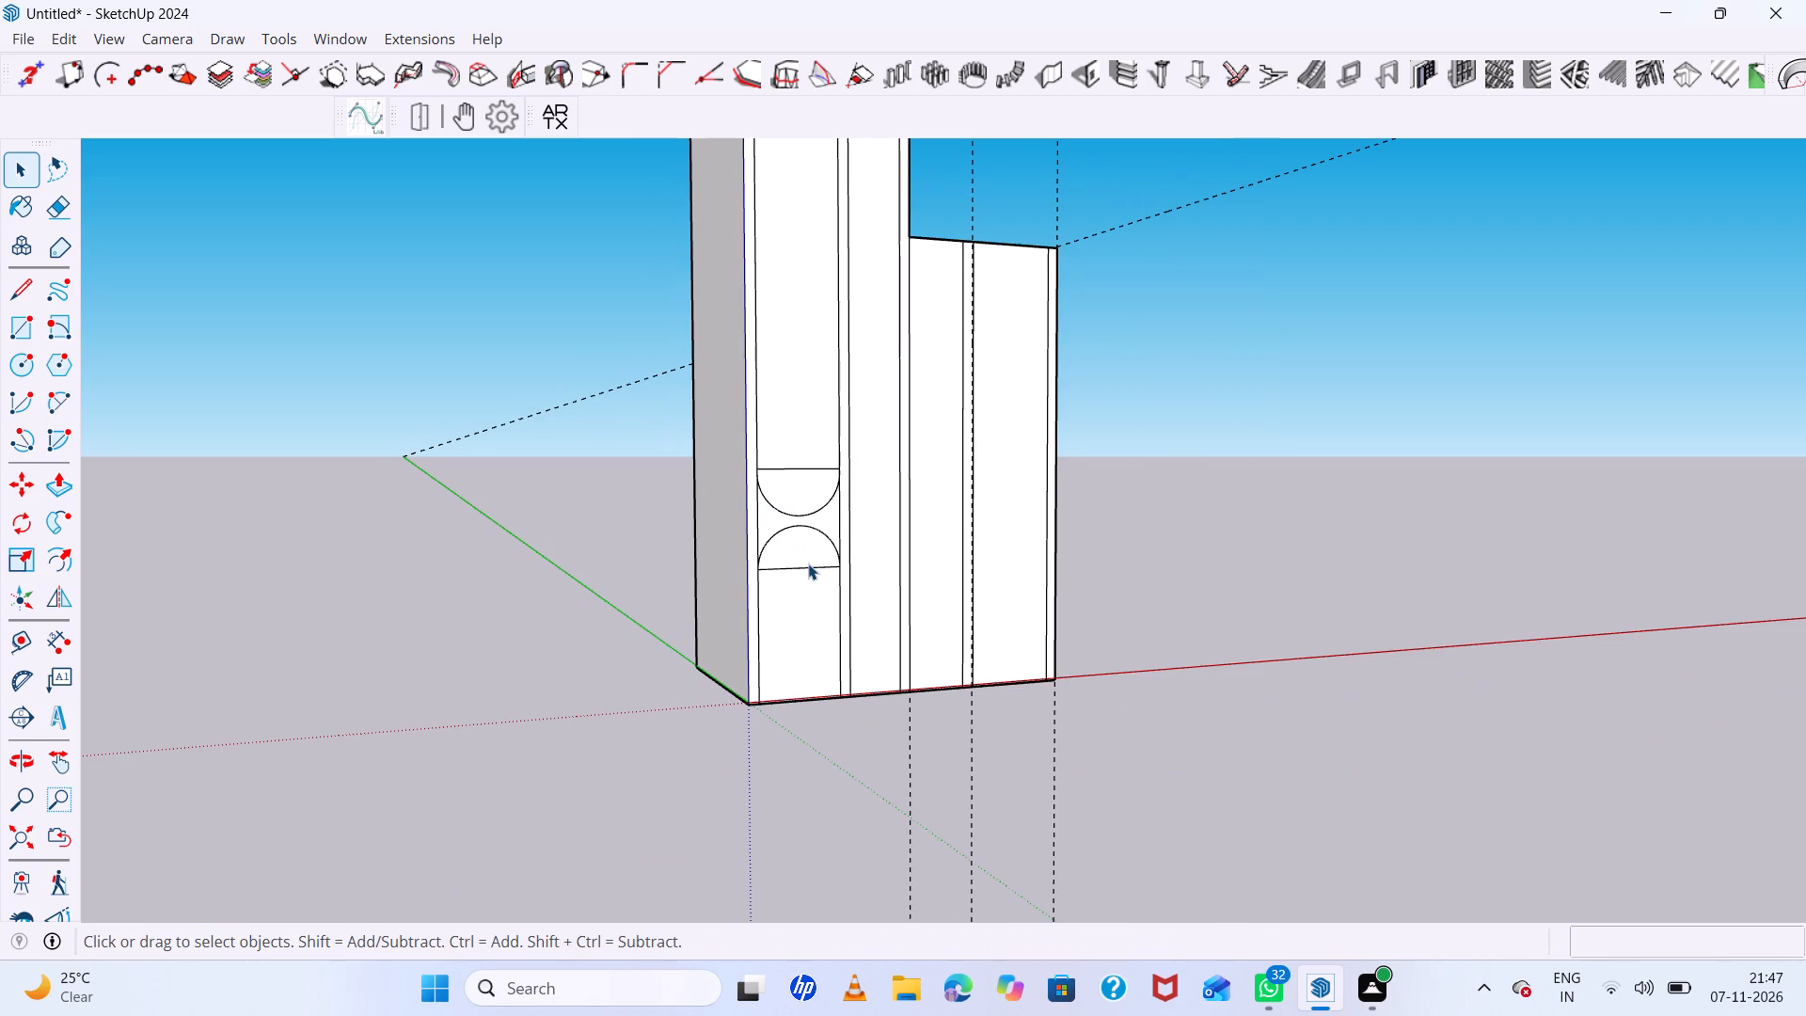
Erase both horizontal base lines and the two vertical edge segments between the facing arcs in the first front panel.
key("e")
left_click(808, 569)
left_click(804, 469)
scroll(697, 463, "down", 3)
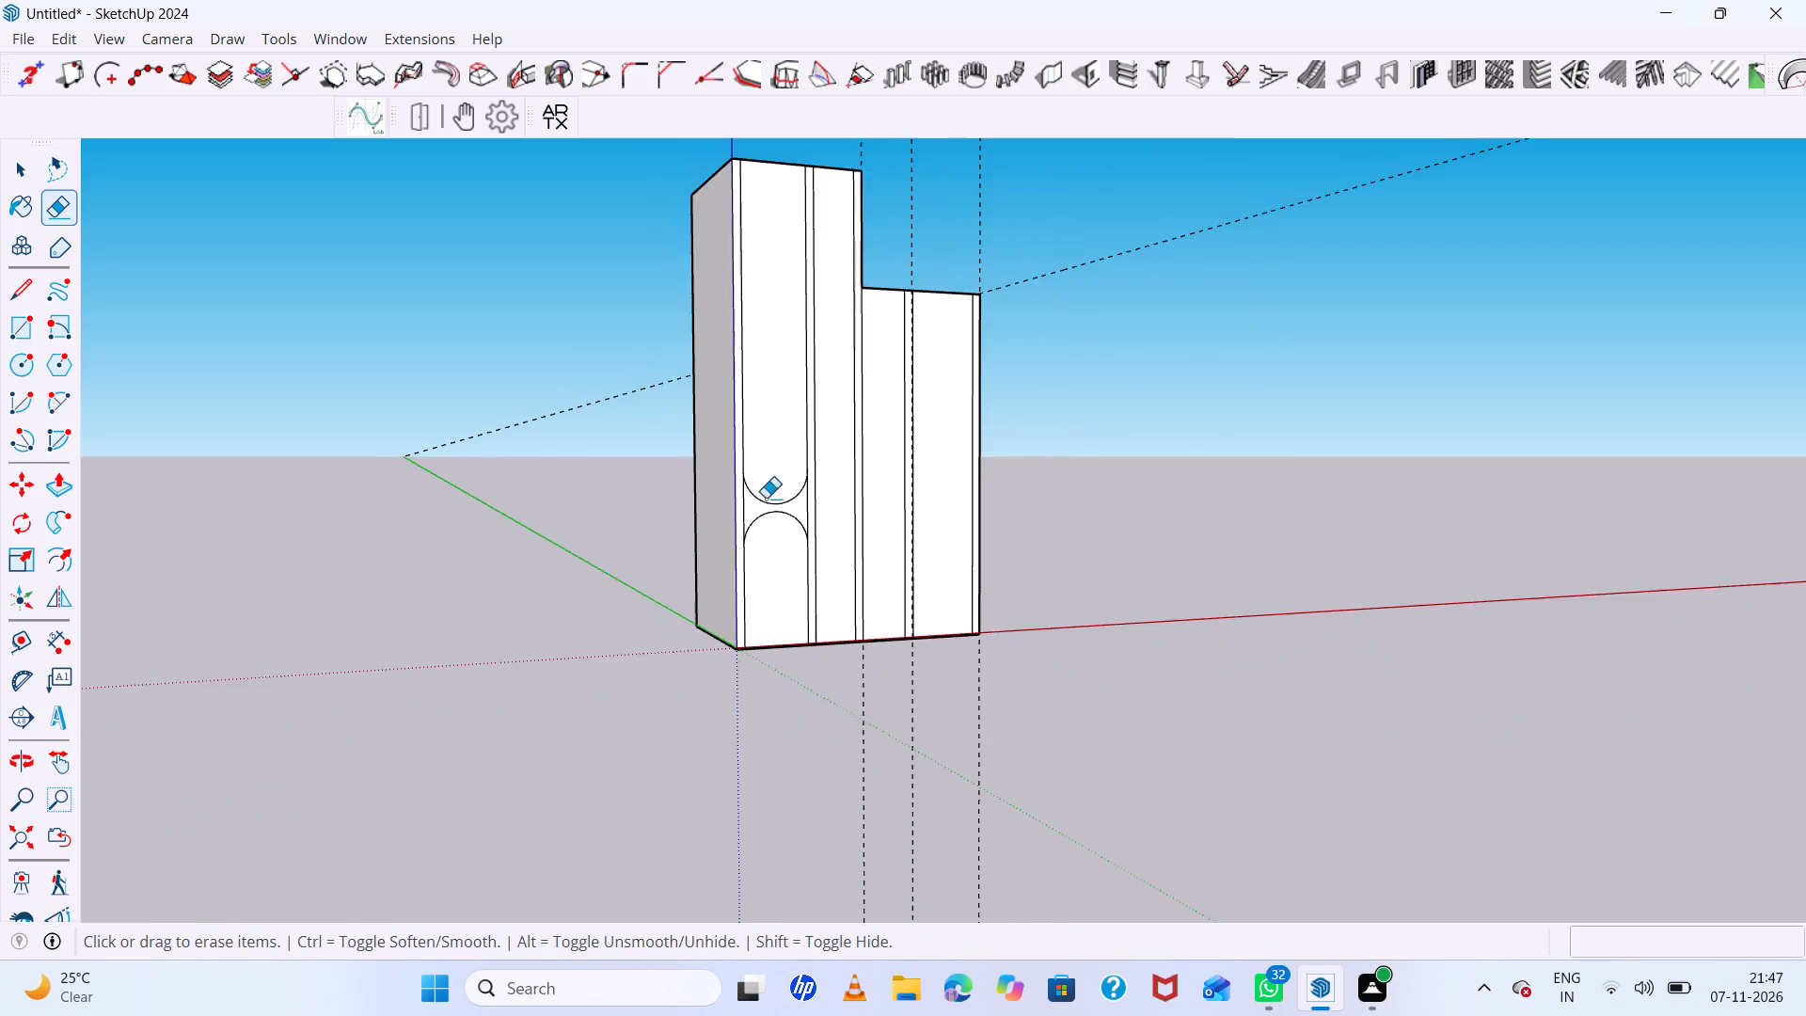
scroll(785, 508, "up", 5)
left_click(823, 503)
left_click(719, 511)
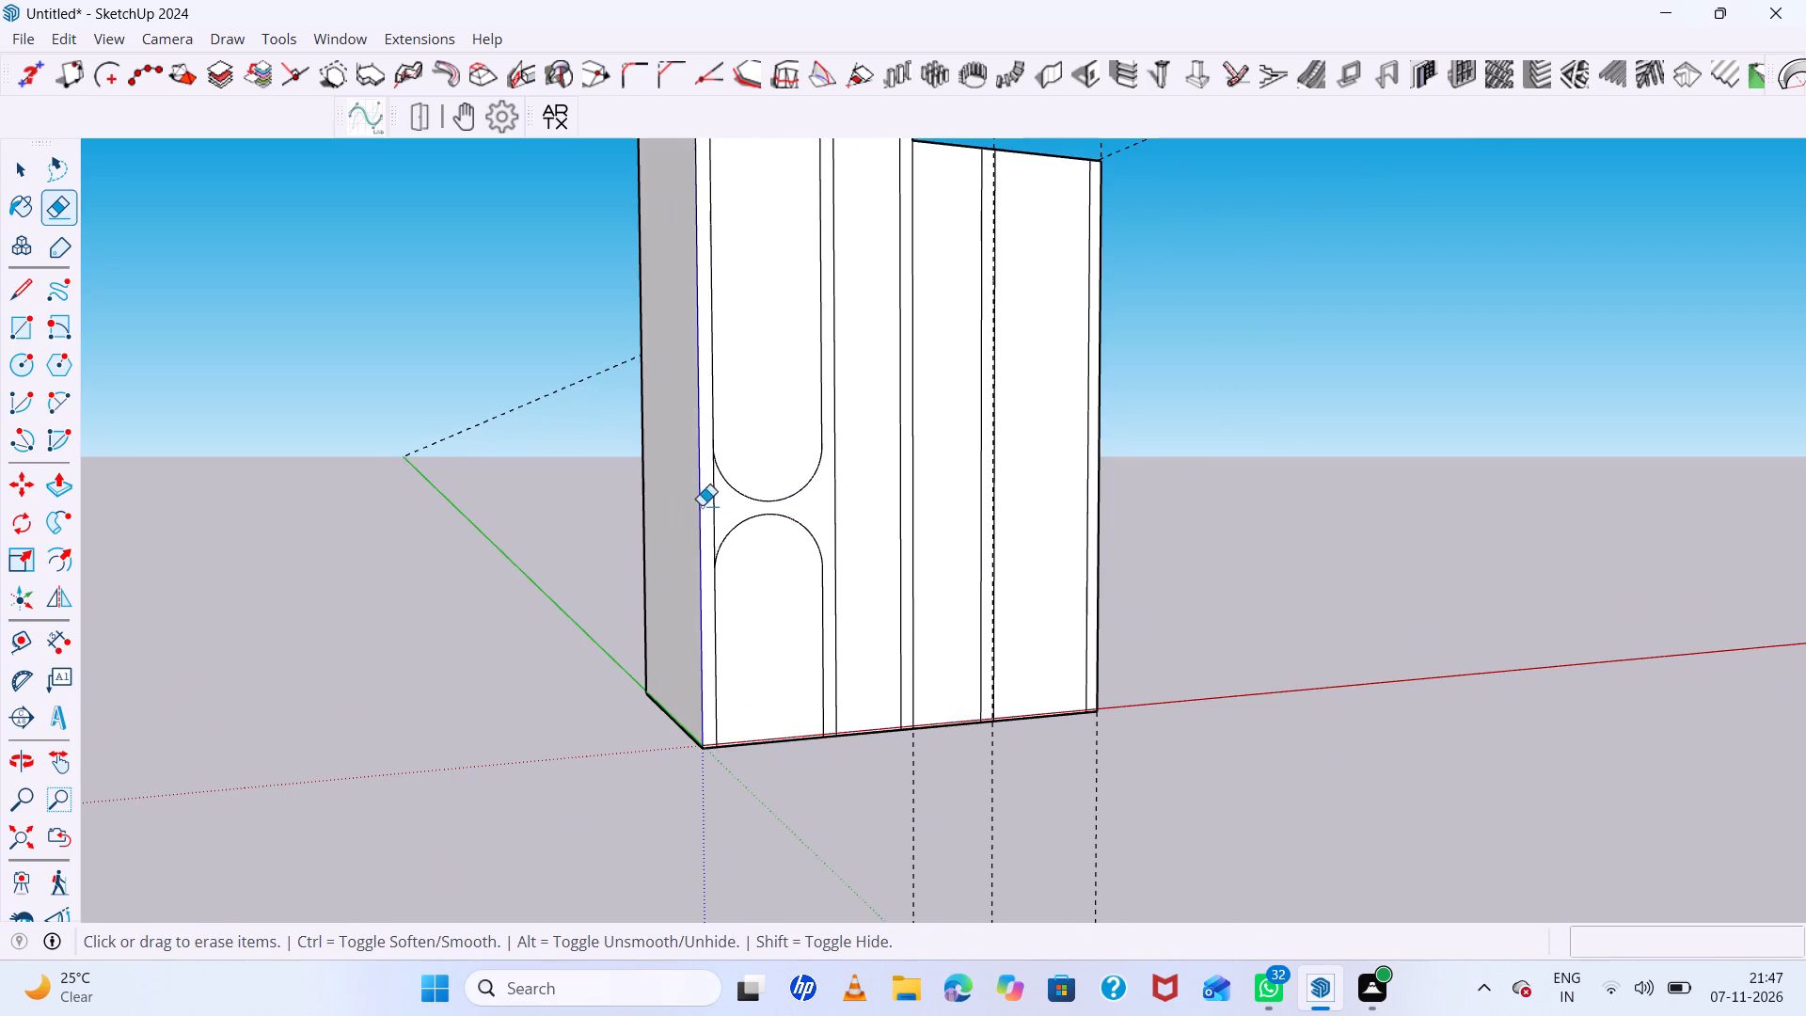
left_click(714, 505)
Draw a horizontal line across the lower part of the second front panel, from one side edge to the other.
scroll(637, 486, "down", 6)
middle_click_drag(838, 549, 792, 564)
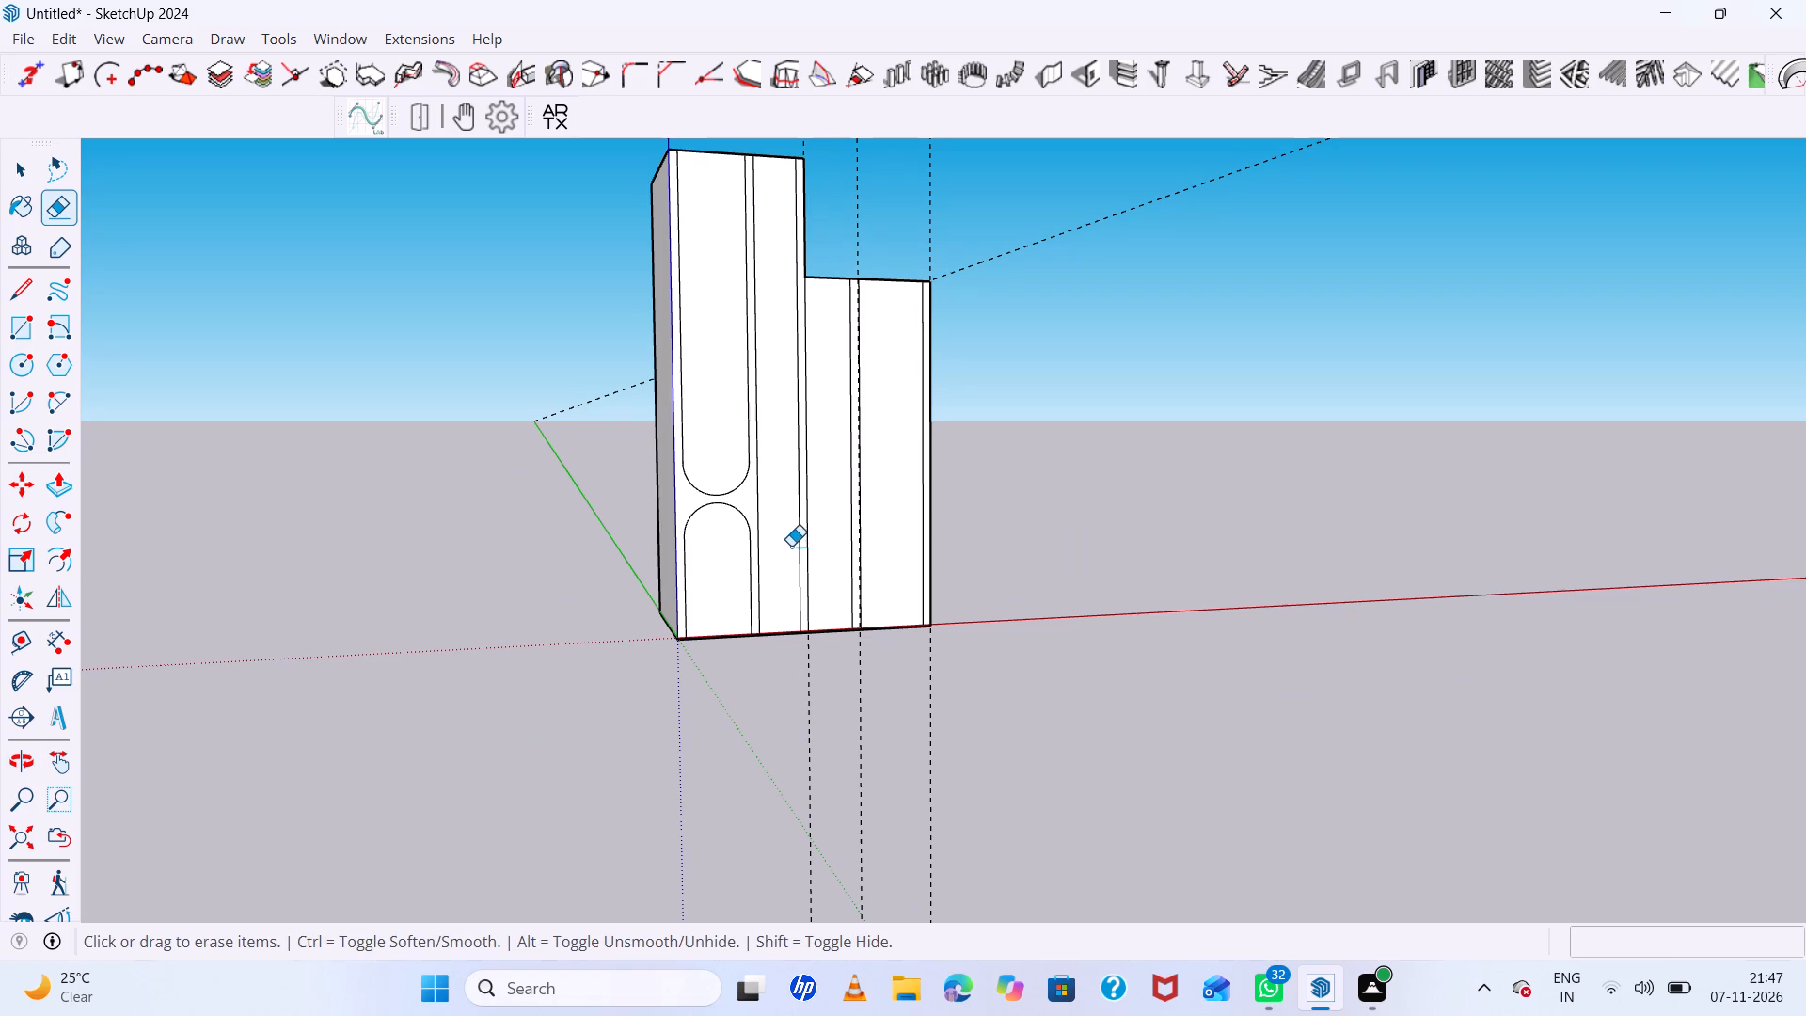
scroll(784, 555, "up", 6)
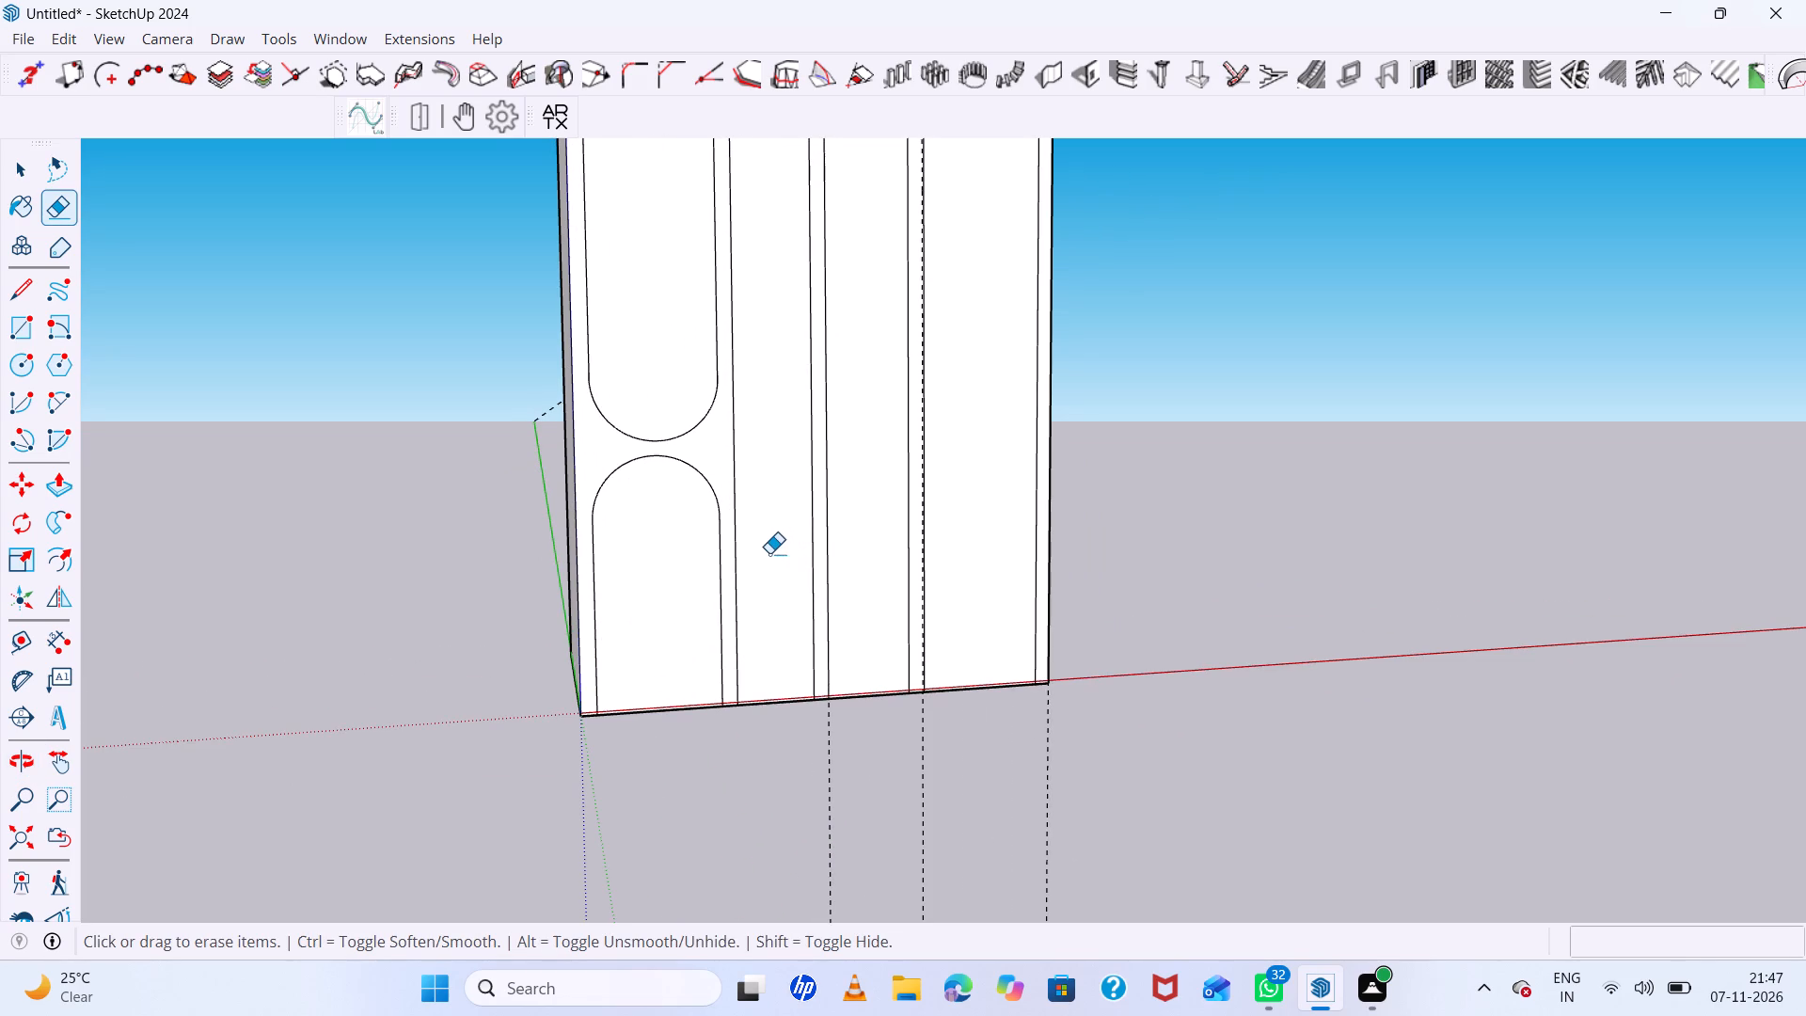
key("space")
key("l")
scroll(758, 549, "up", 4)
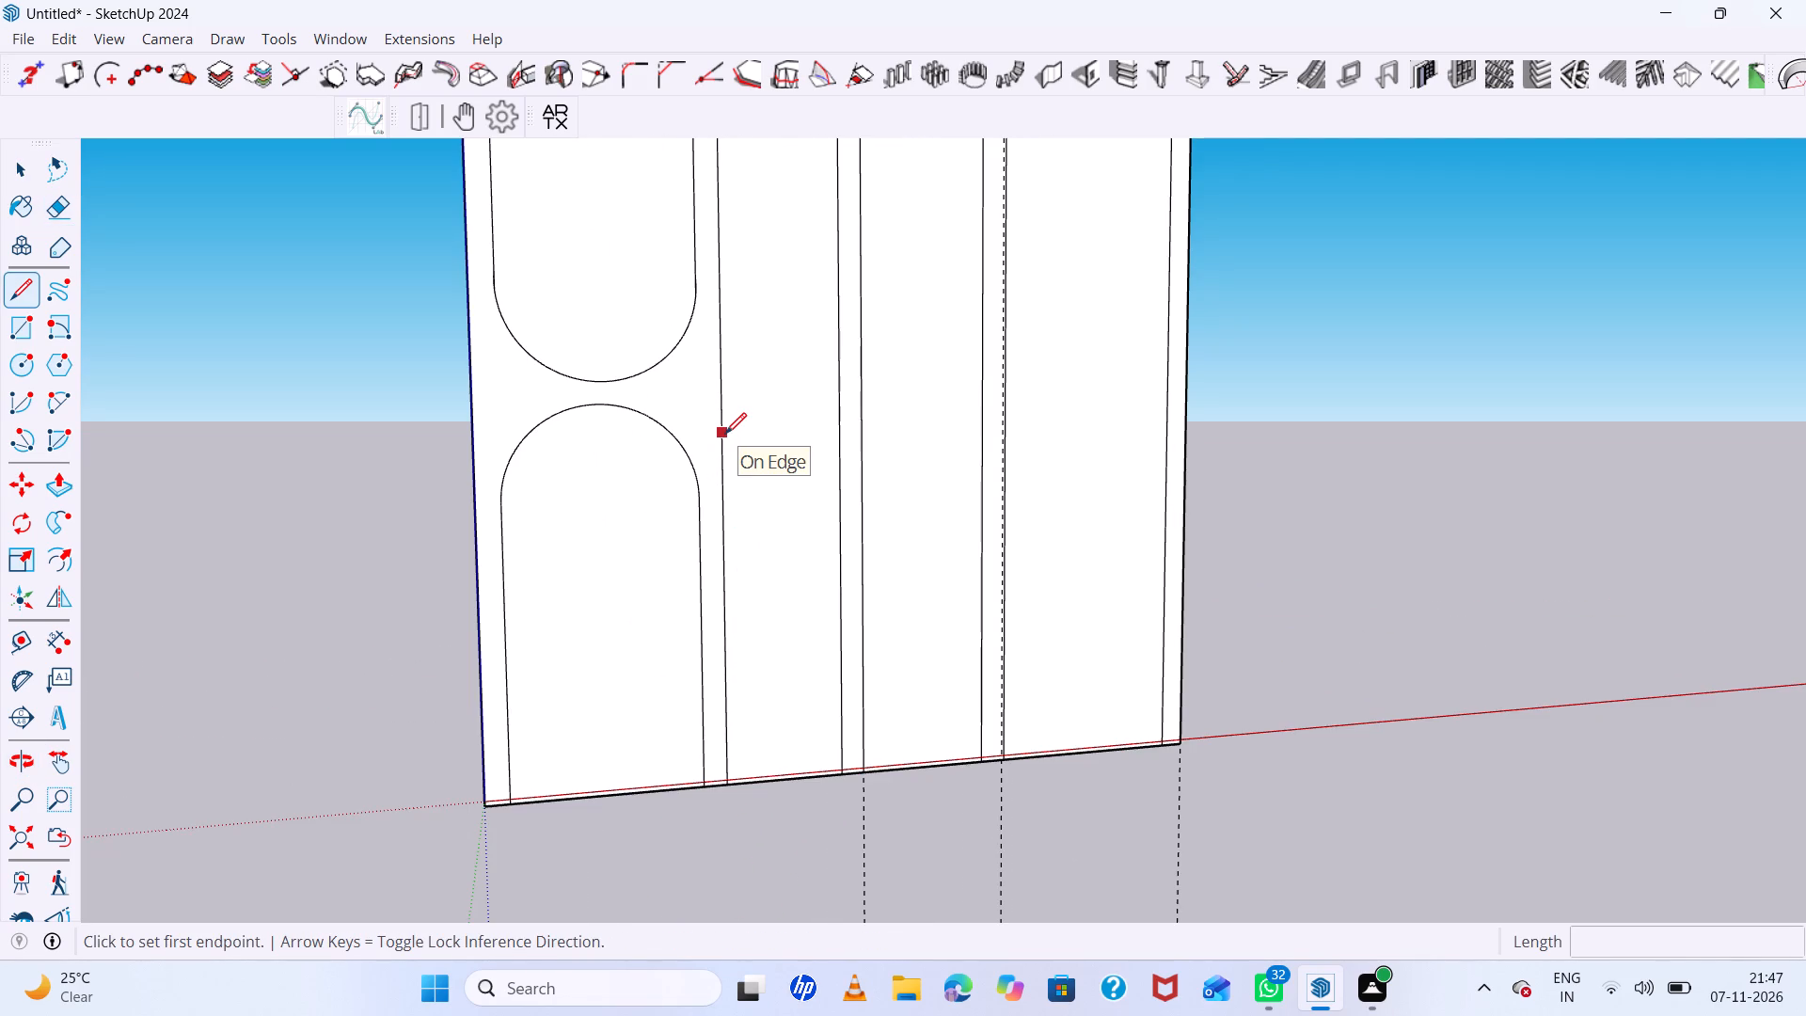
left_click(728, 475)
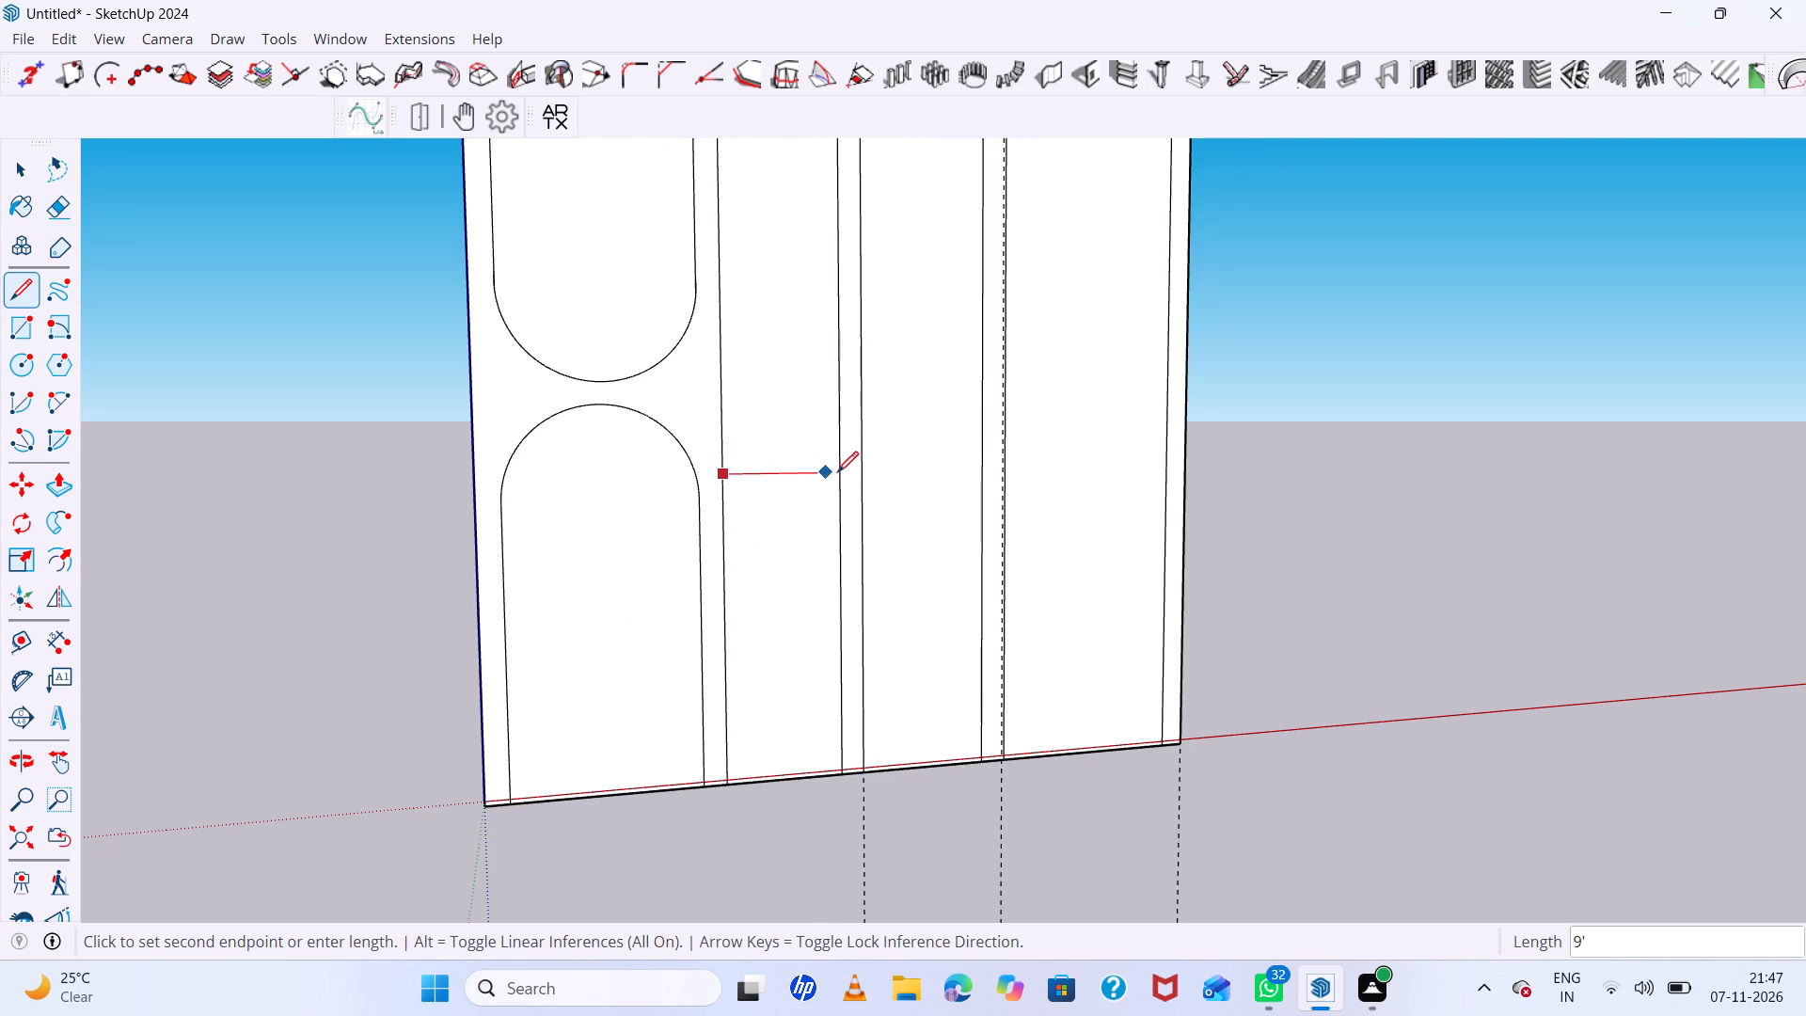
left_click(841, 469)
Draw a downward half-circle arc between the endpoints of the second panel's line, and erase that line.
key("a")
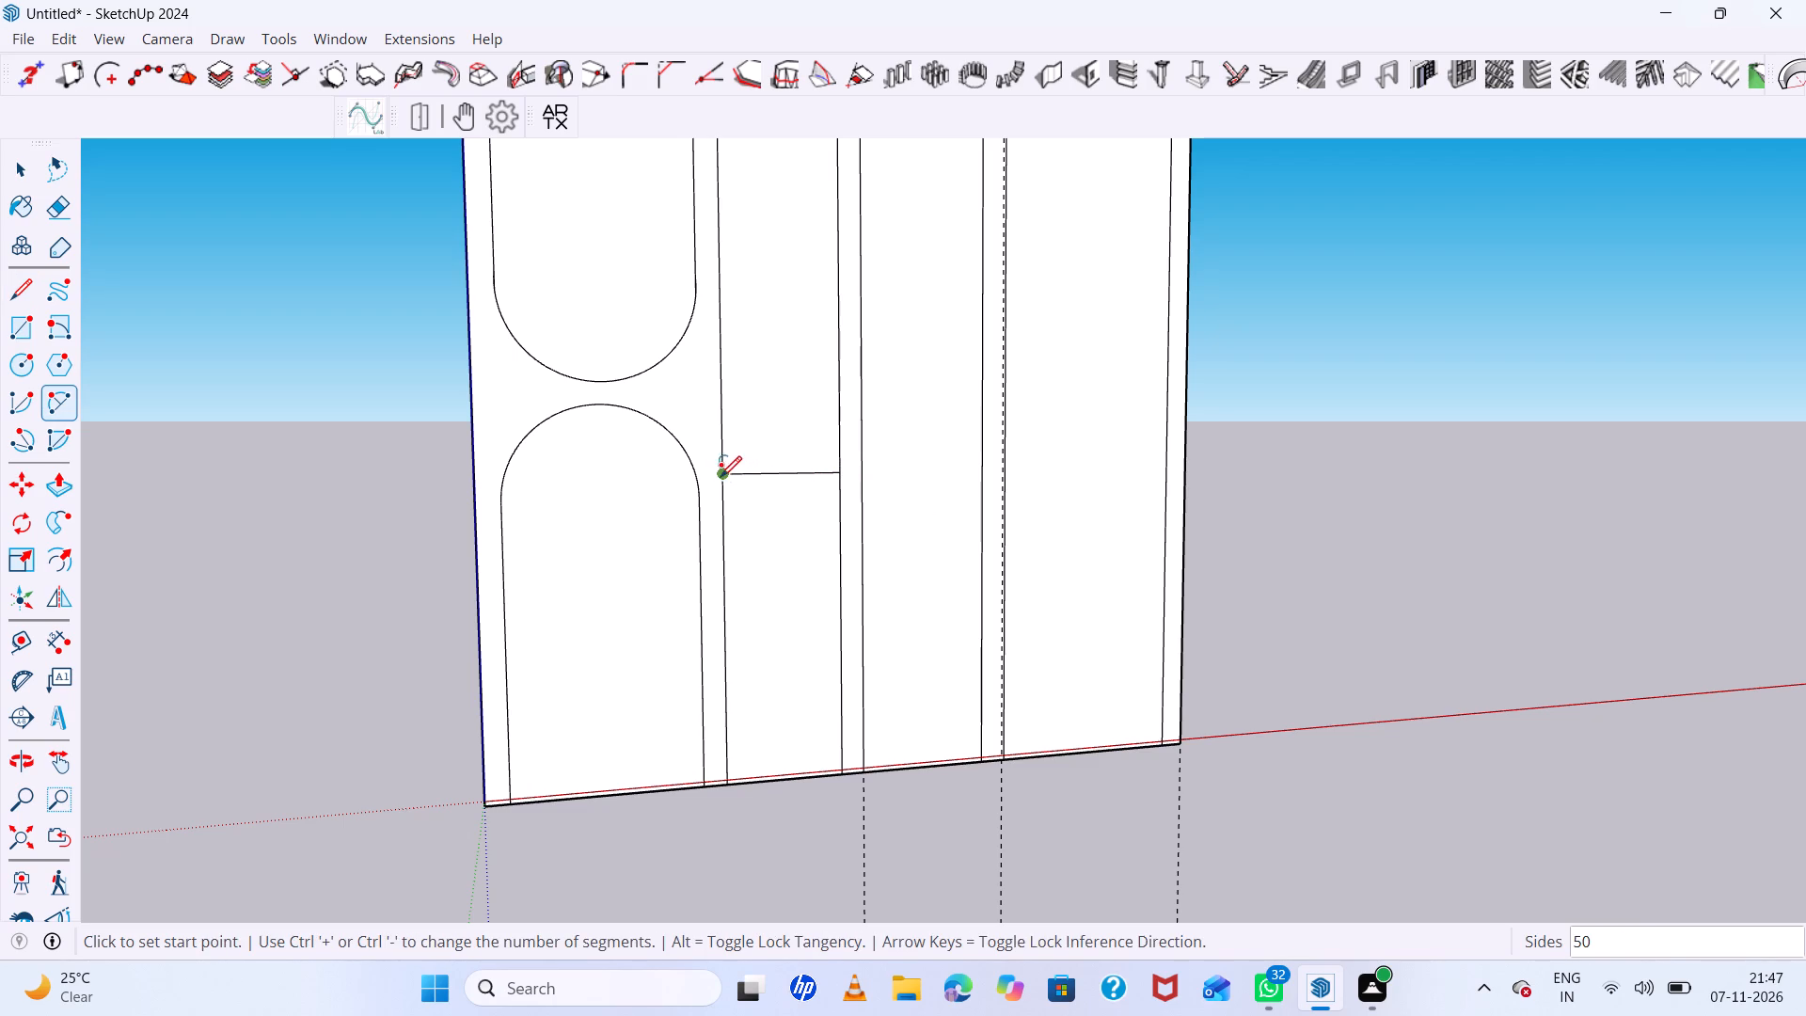
double_click(721, 476)
left_click(843, 472)
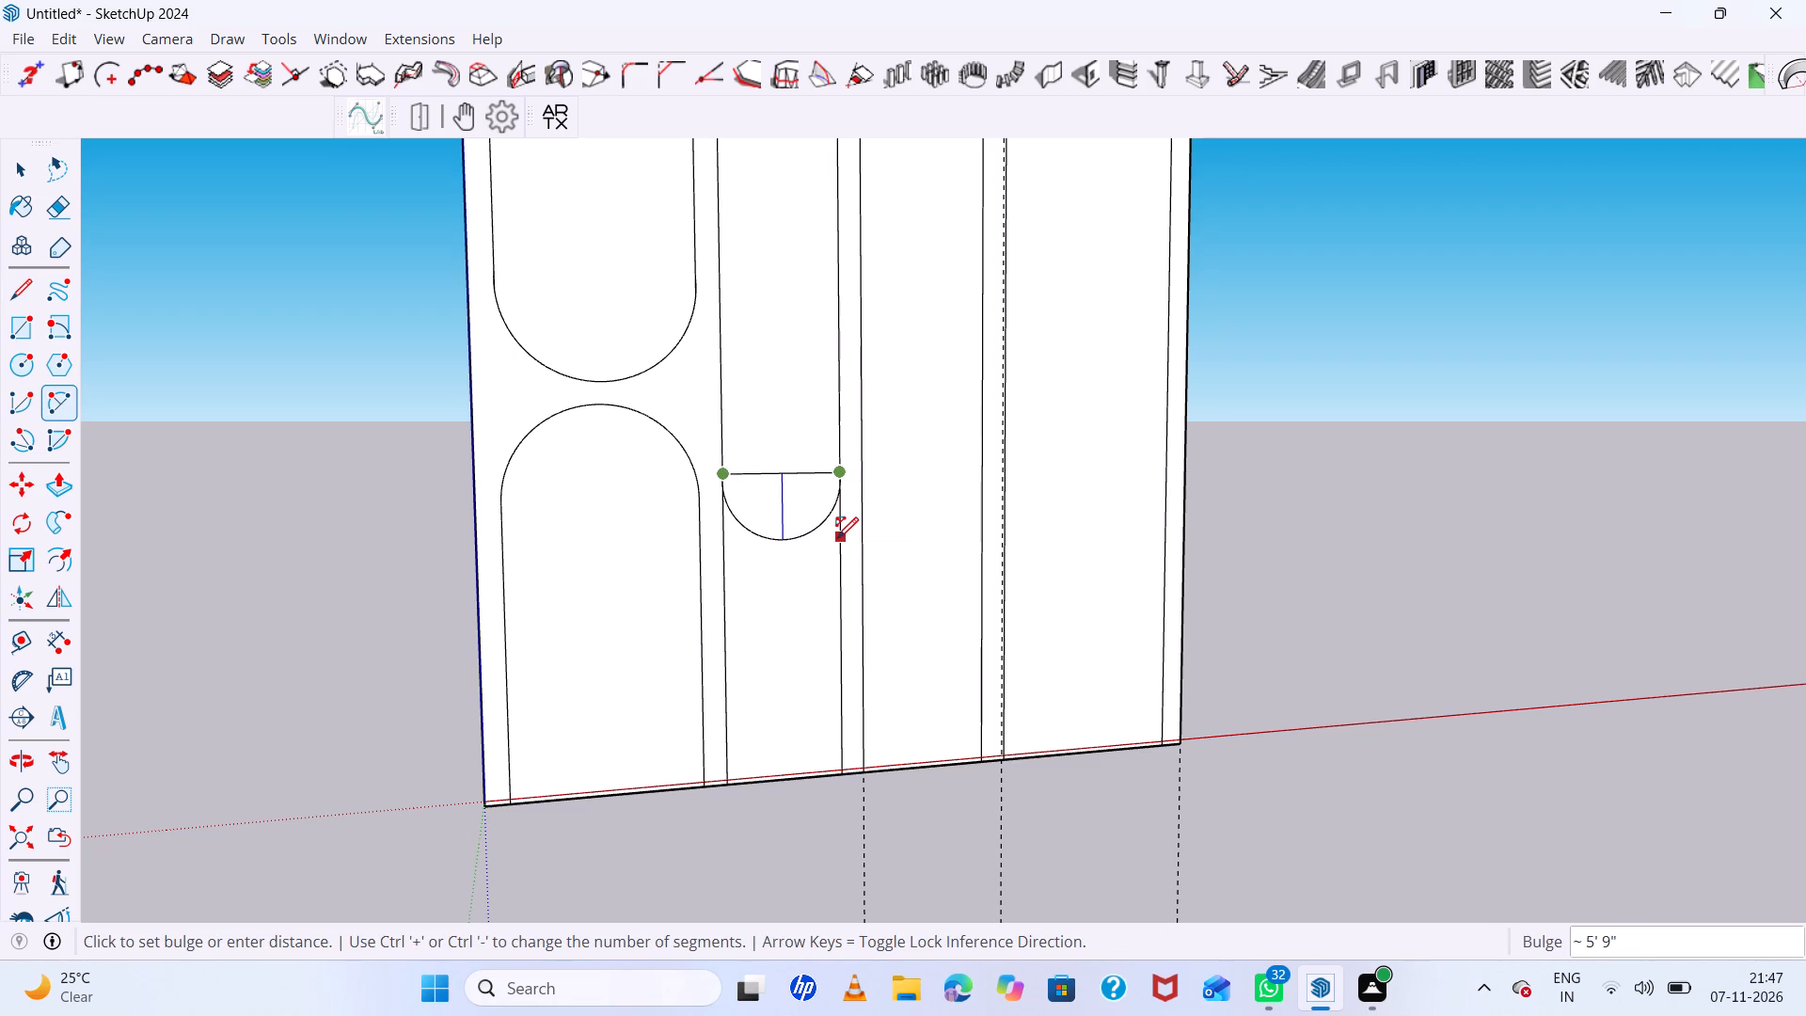
left_click(836, 534)
key("space")
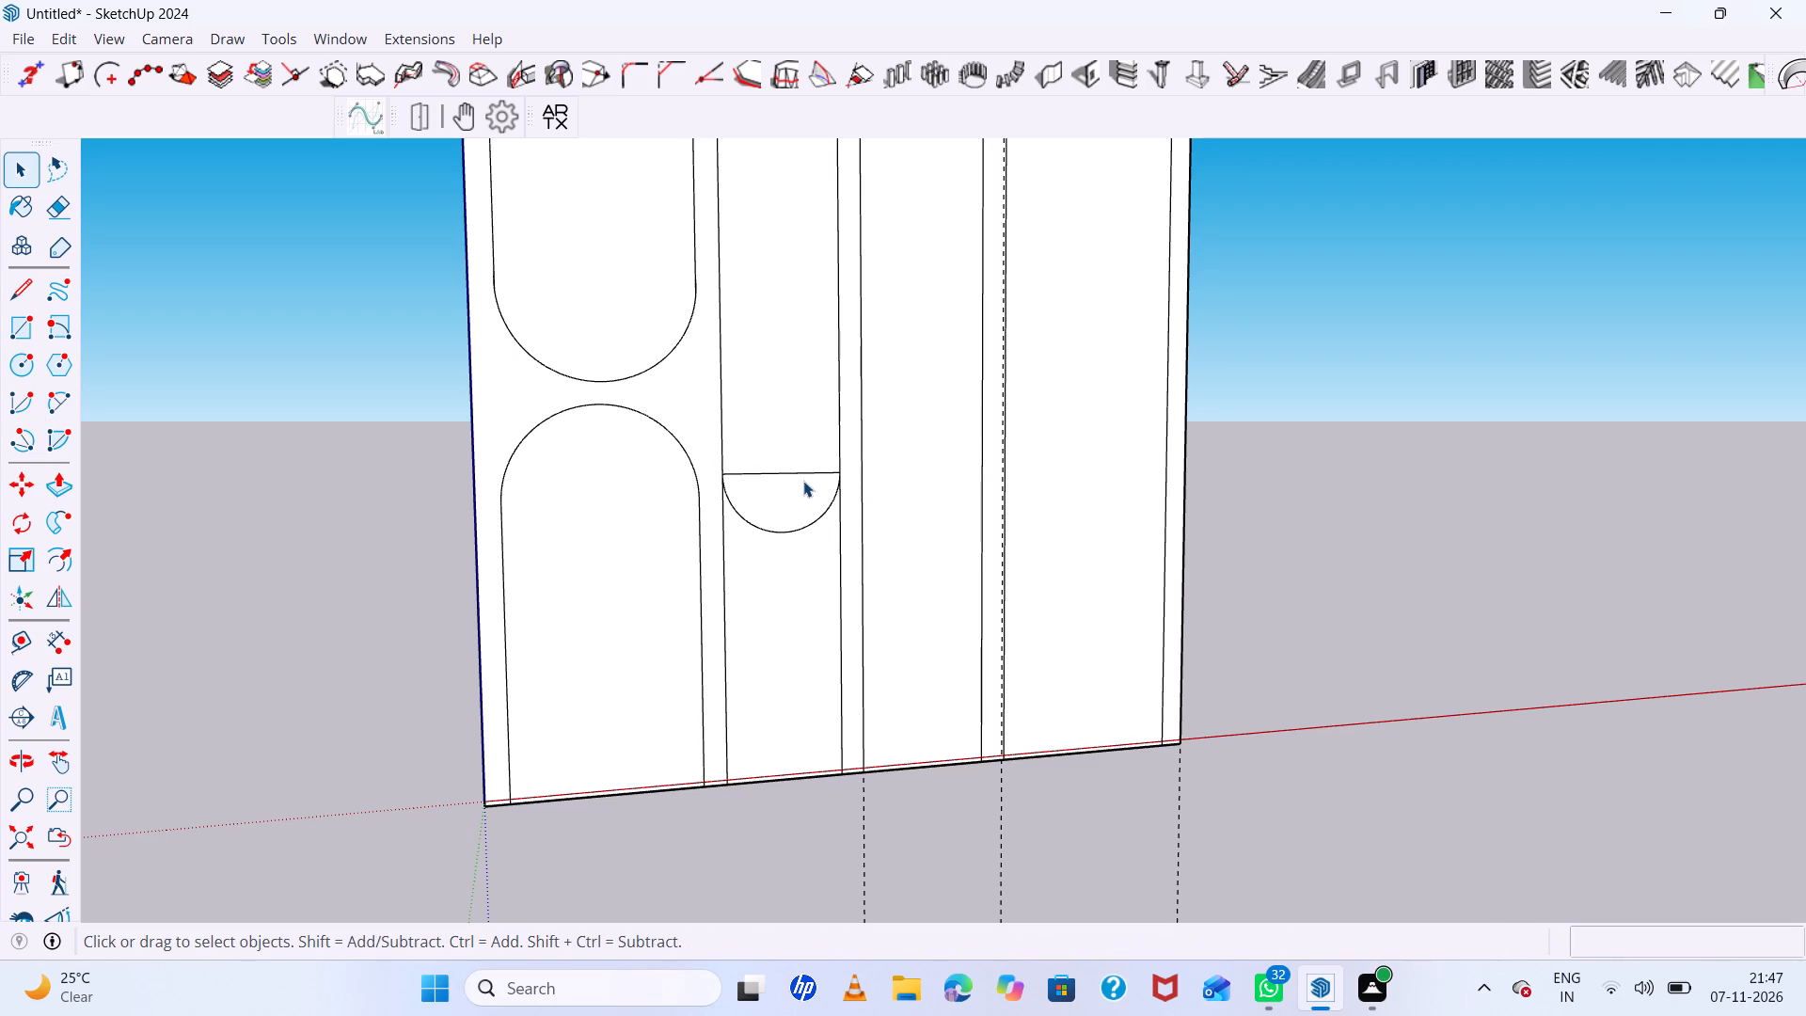
key("e")
left_click_drag(788, 468, 790, 490)
Flip a copy of the second panel's half-circle arc downward about a horizontal mirror plane offset about 3' 10".
scroll(768, 475, "down", 6)
middle_click_drag(811, 548, 801, 498)
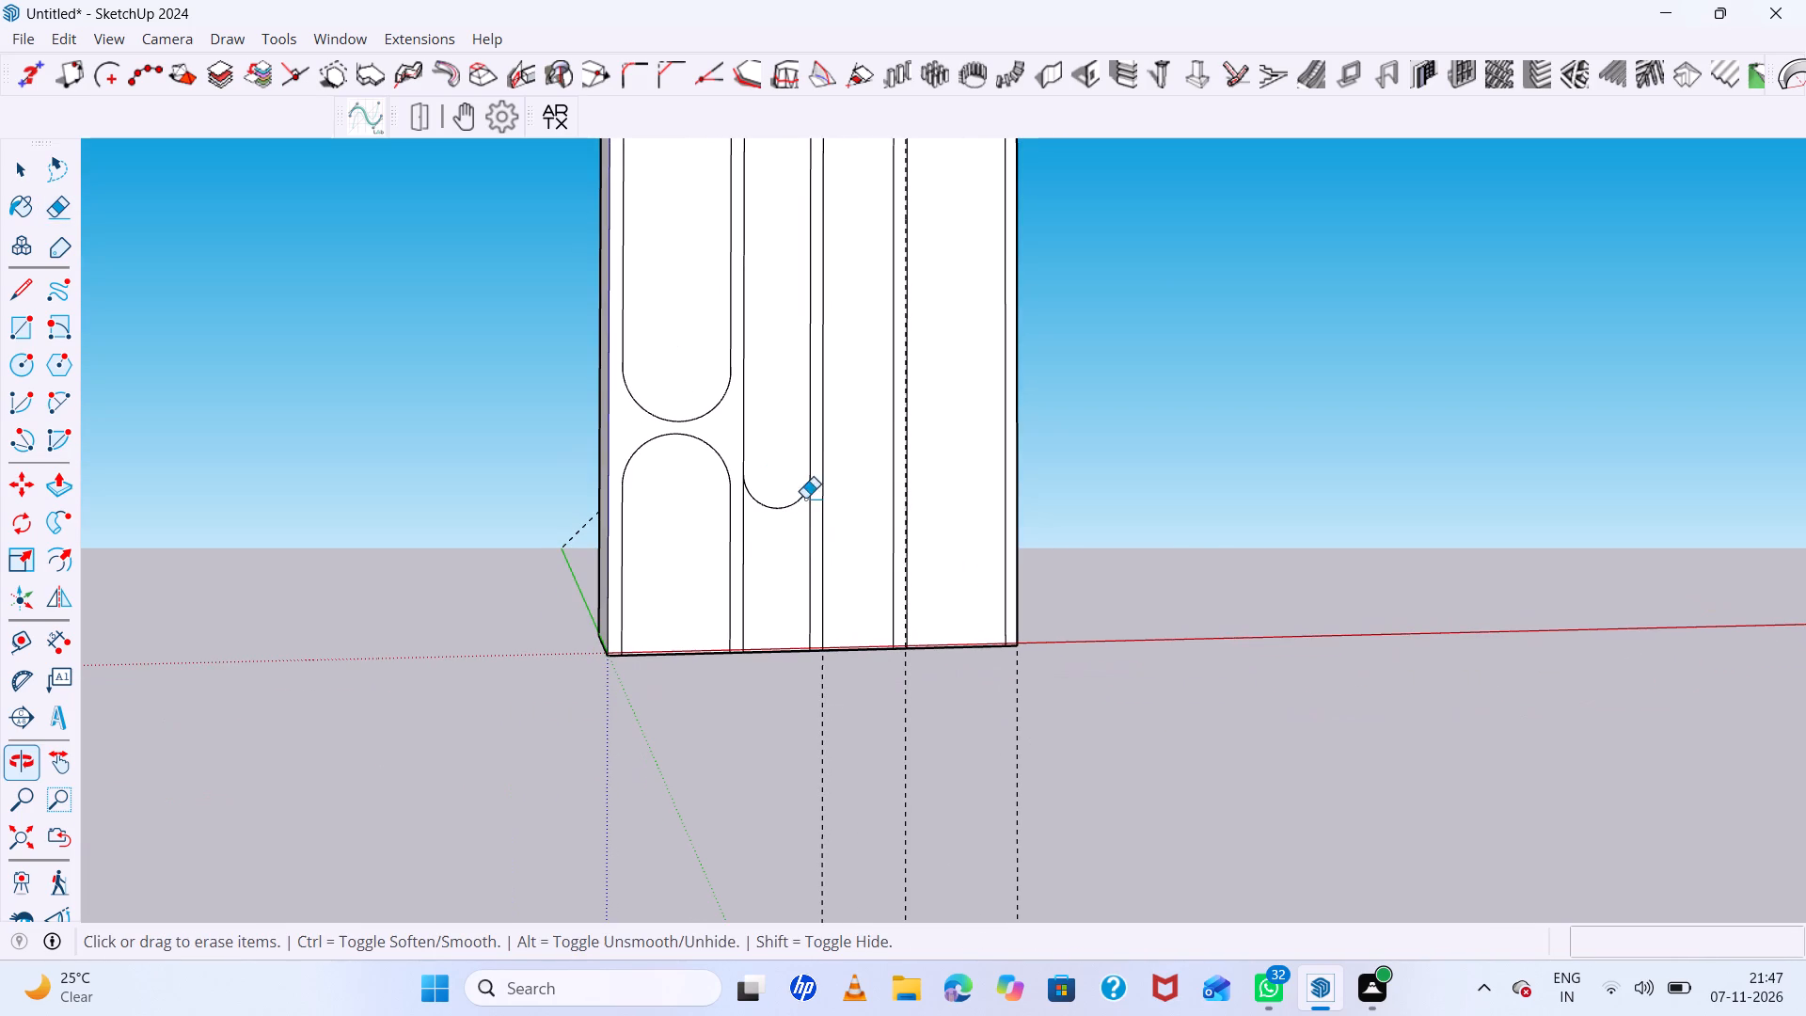
key("l")
scroll(797, 542, "up", 7)
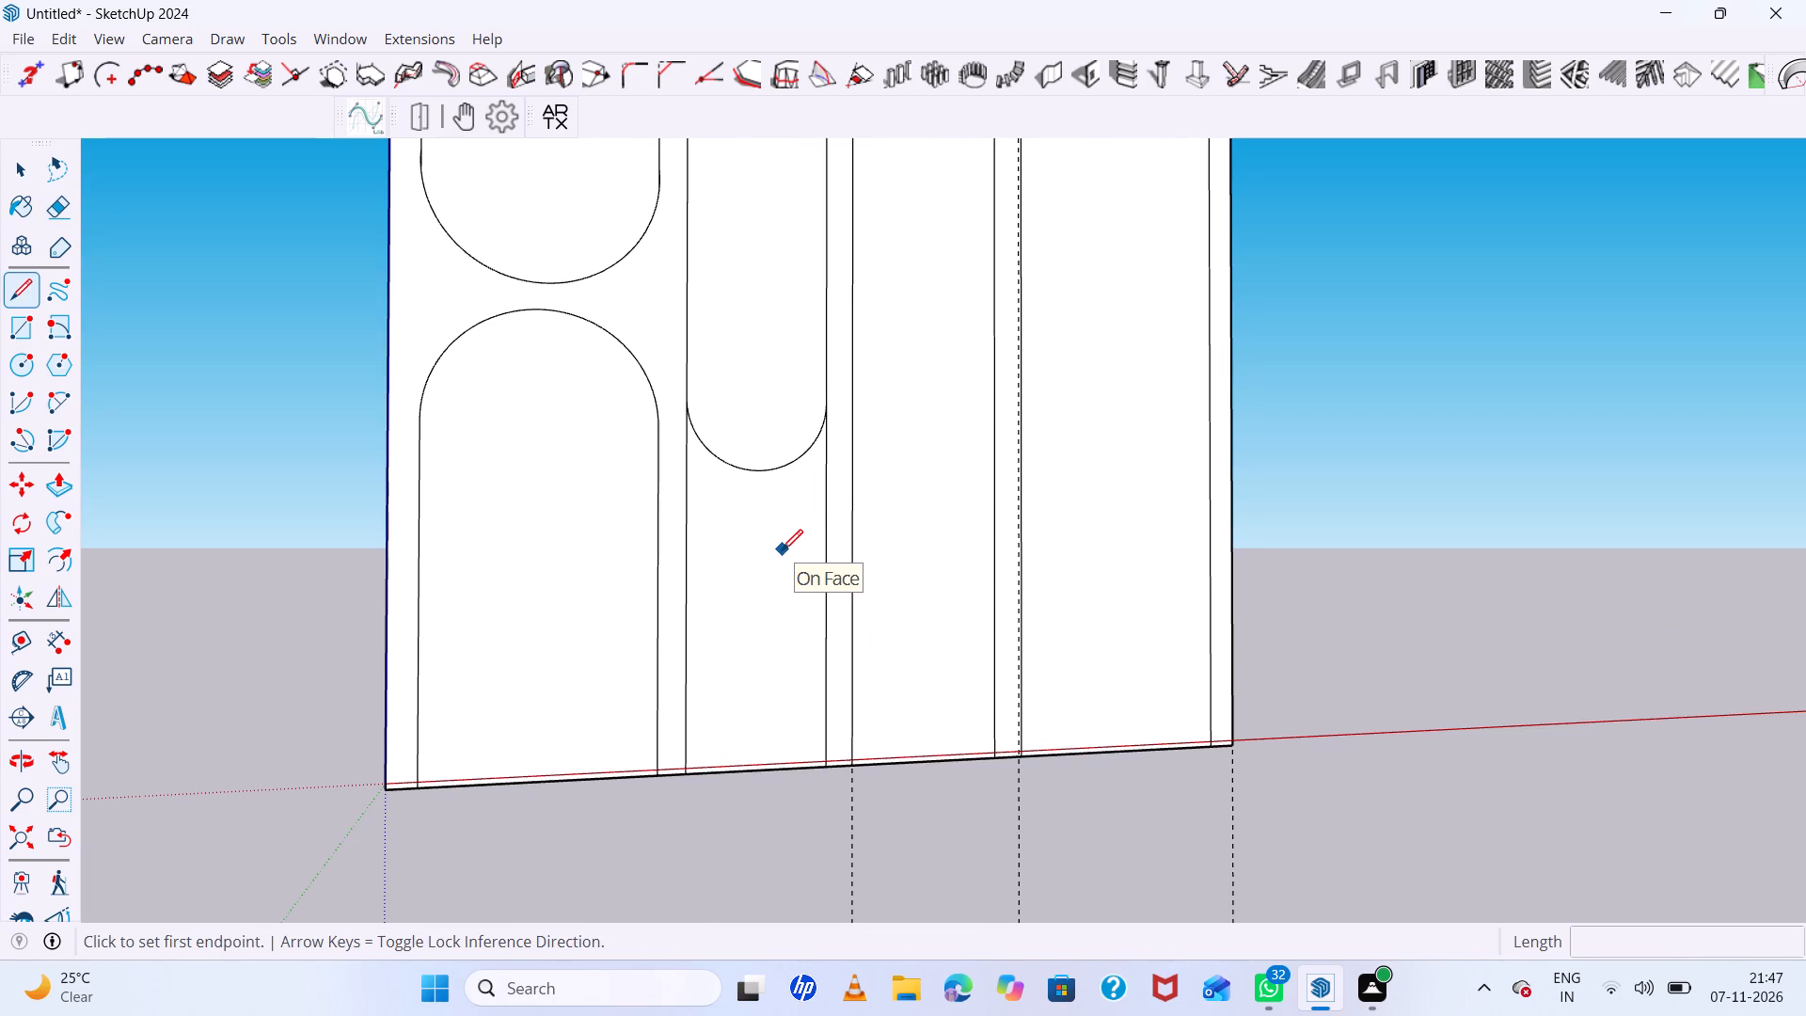
key("space")
left_click(751, 469)
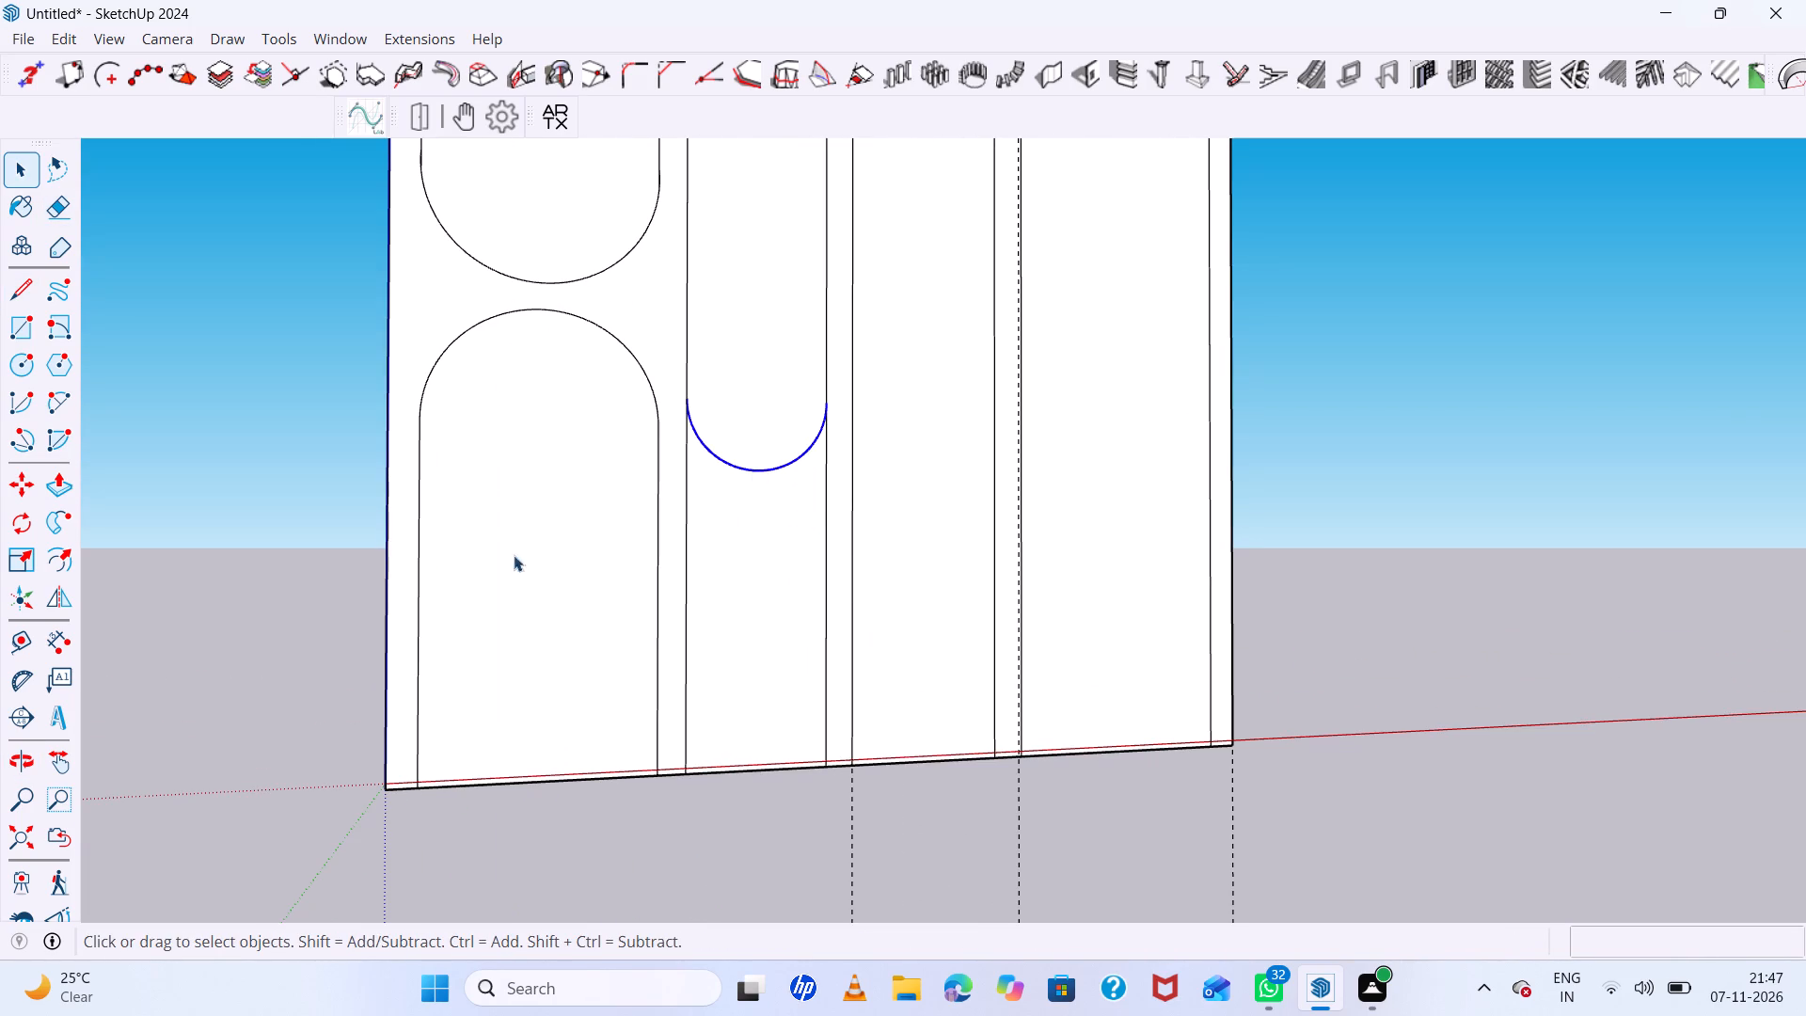
left_click(59, 594)
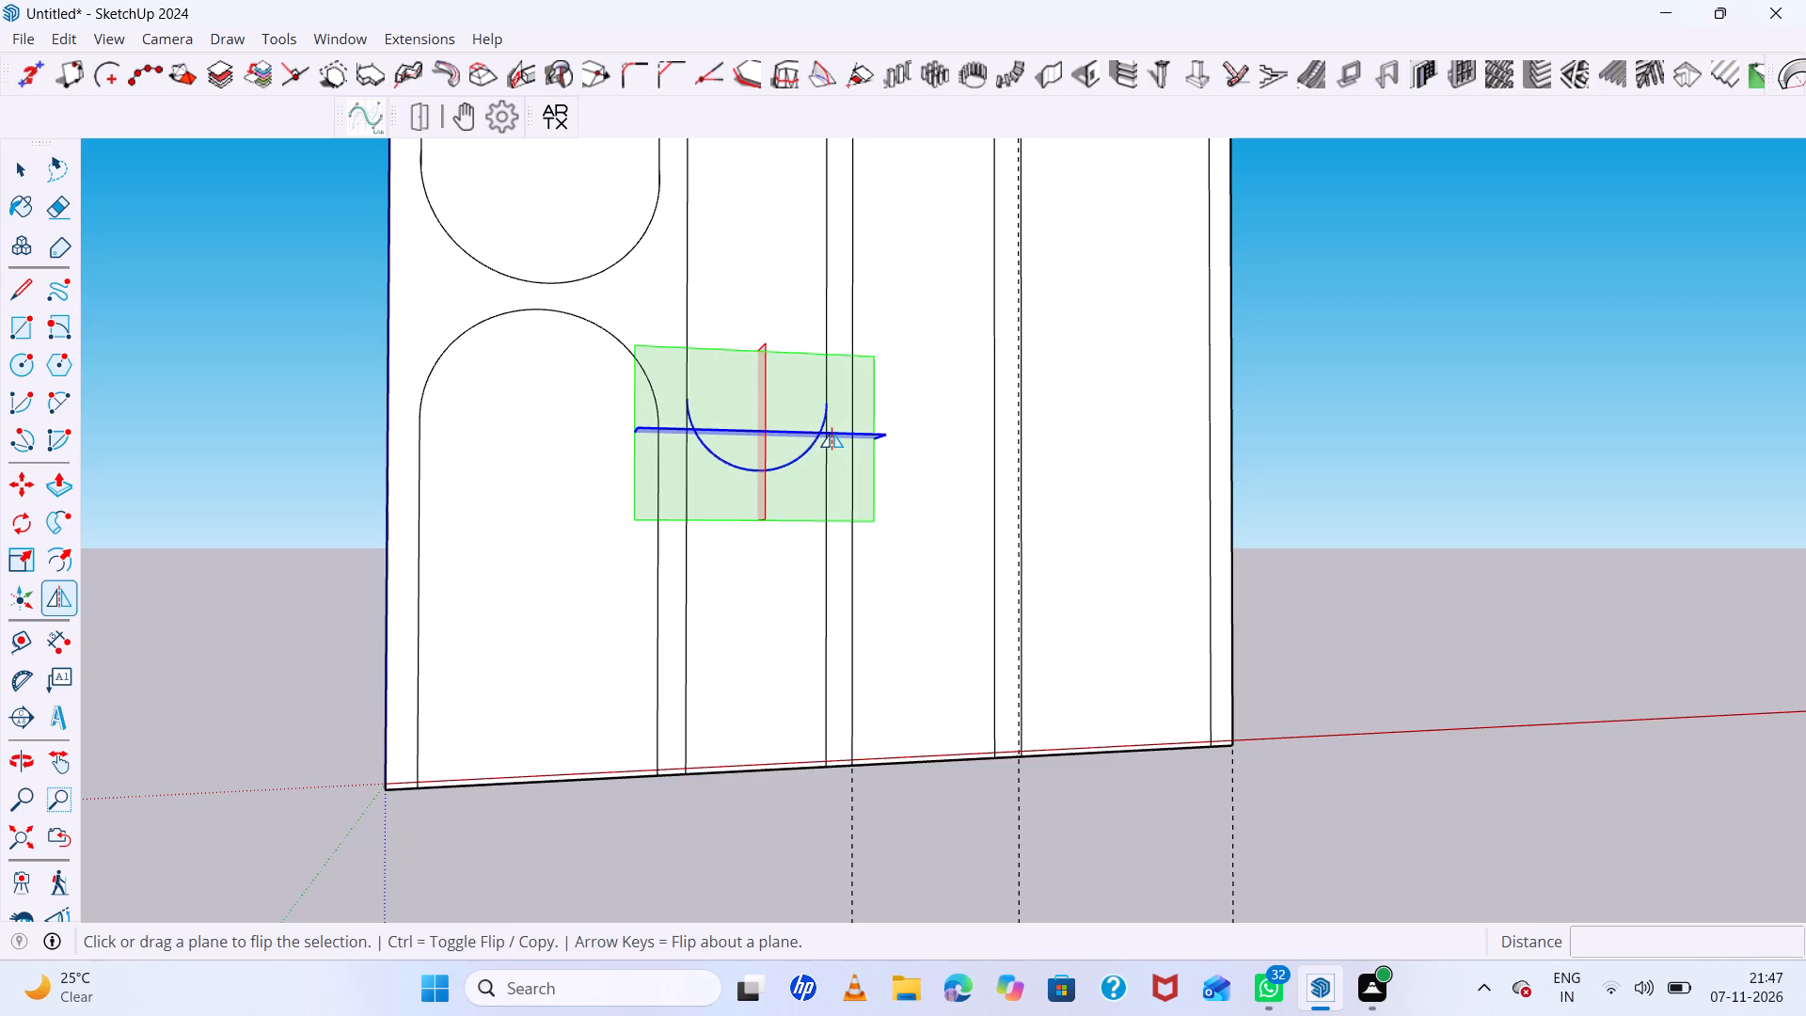
left_click_drag(831, 429, 833, 489, "shift")
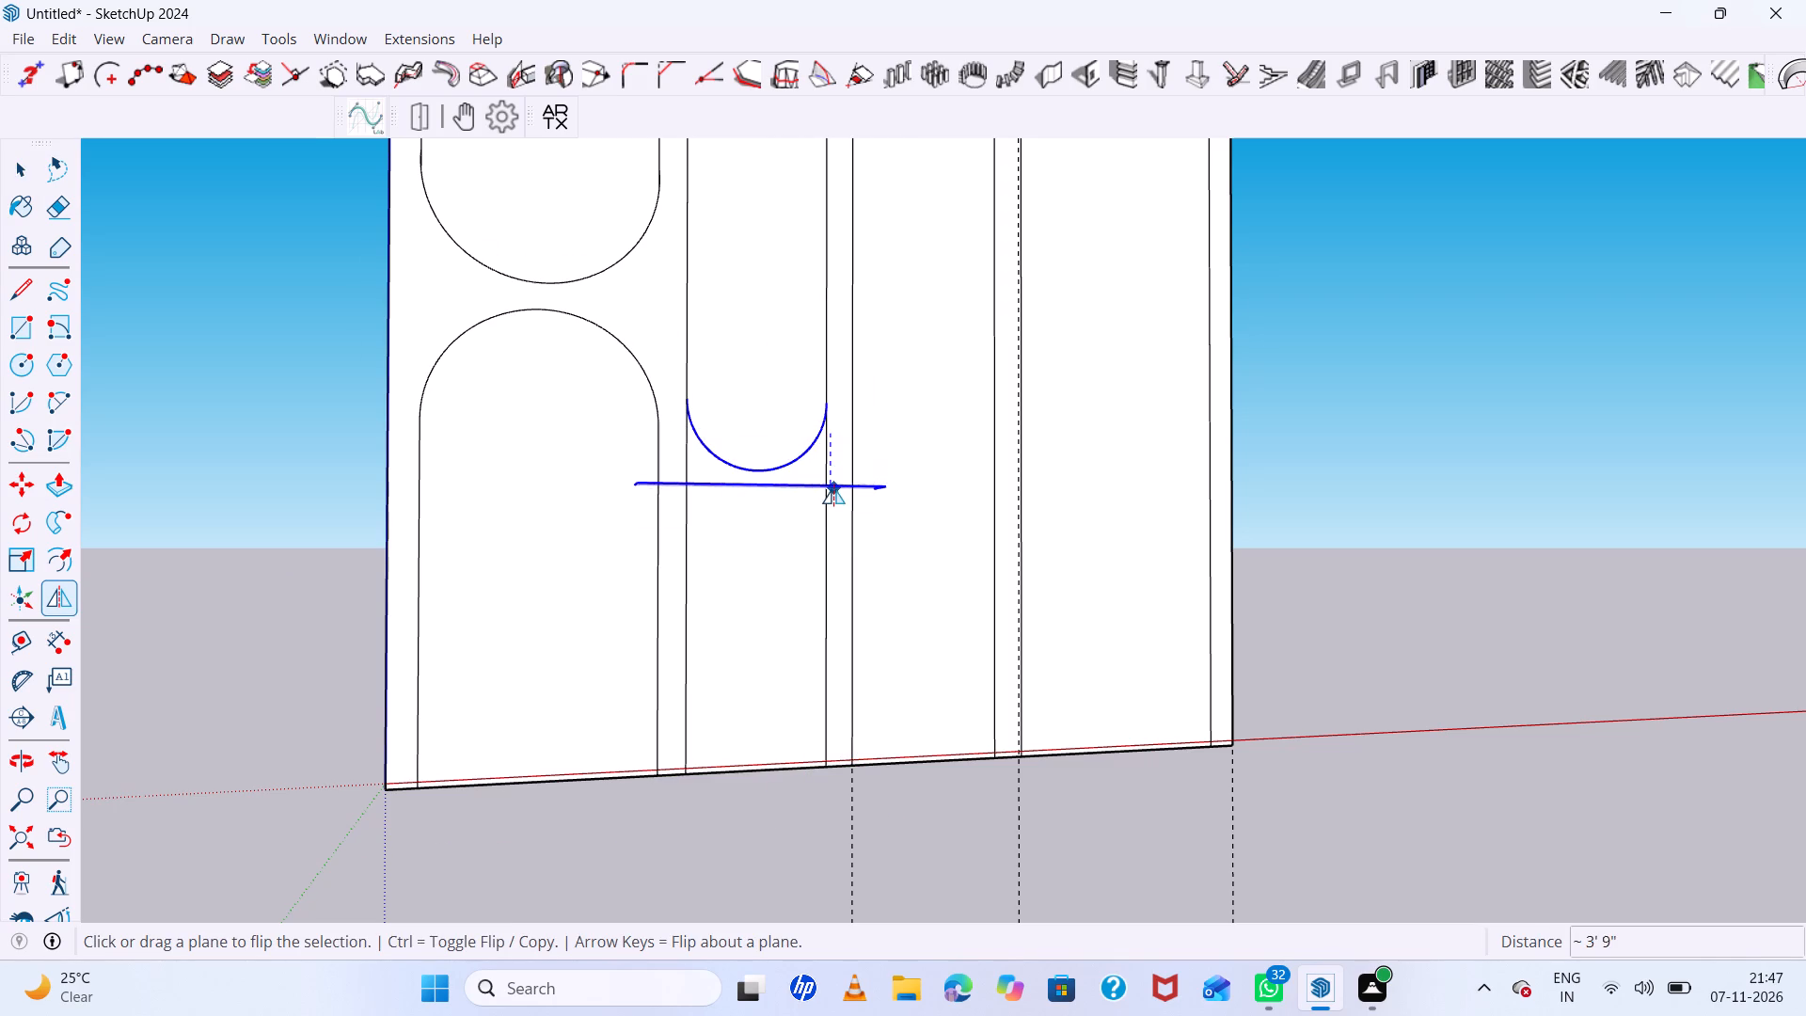
left_click_drag(833, 489, 832, 491, "shift")
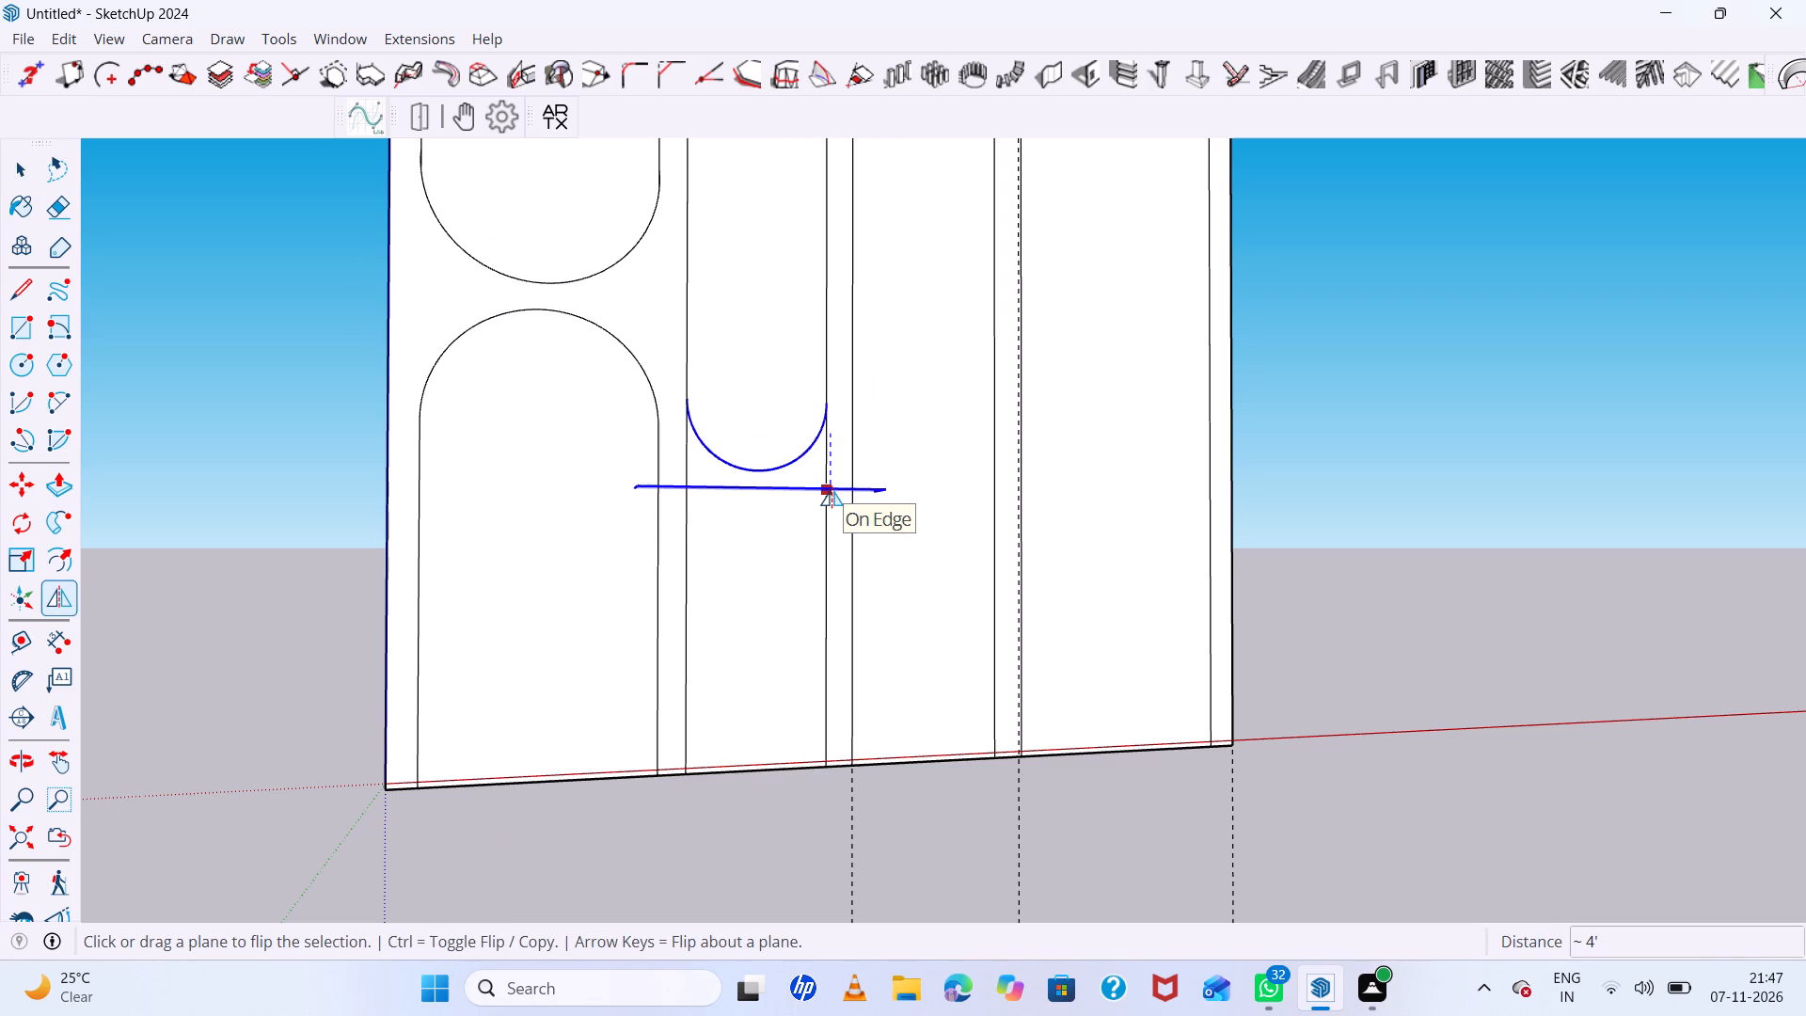
left_click_drag(832, 491, 832, 490, "shift")
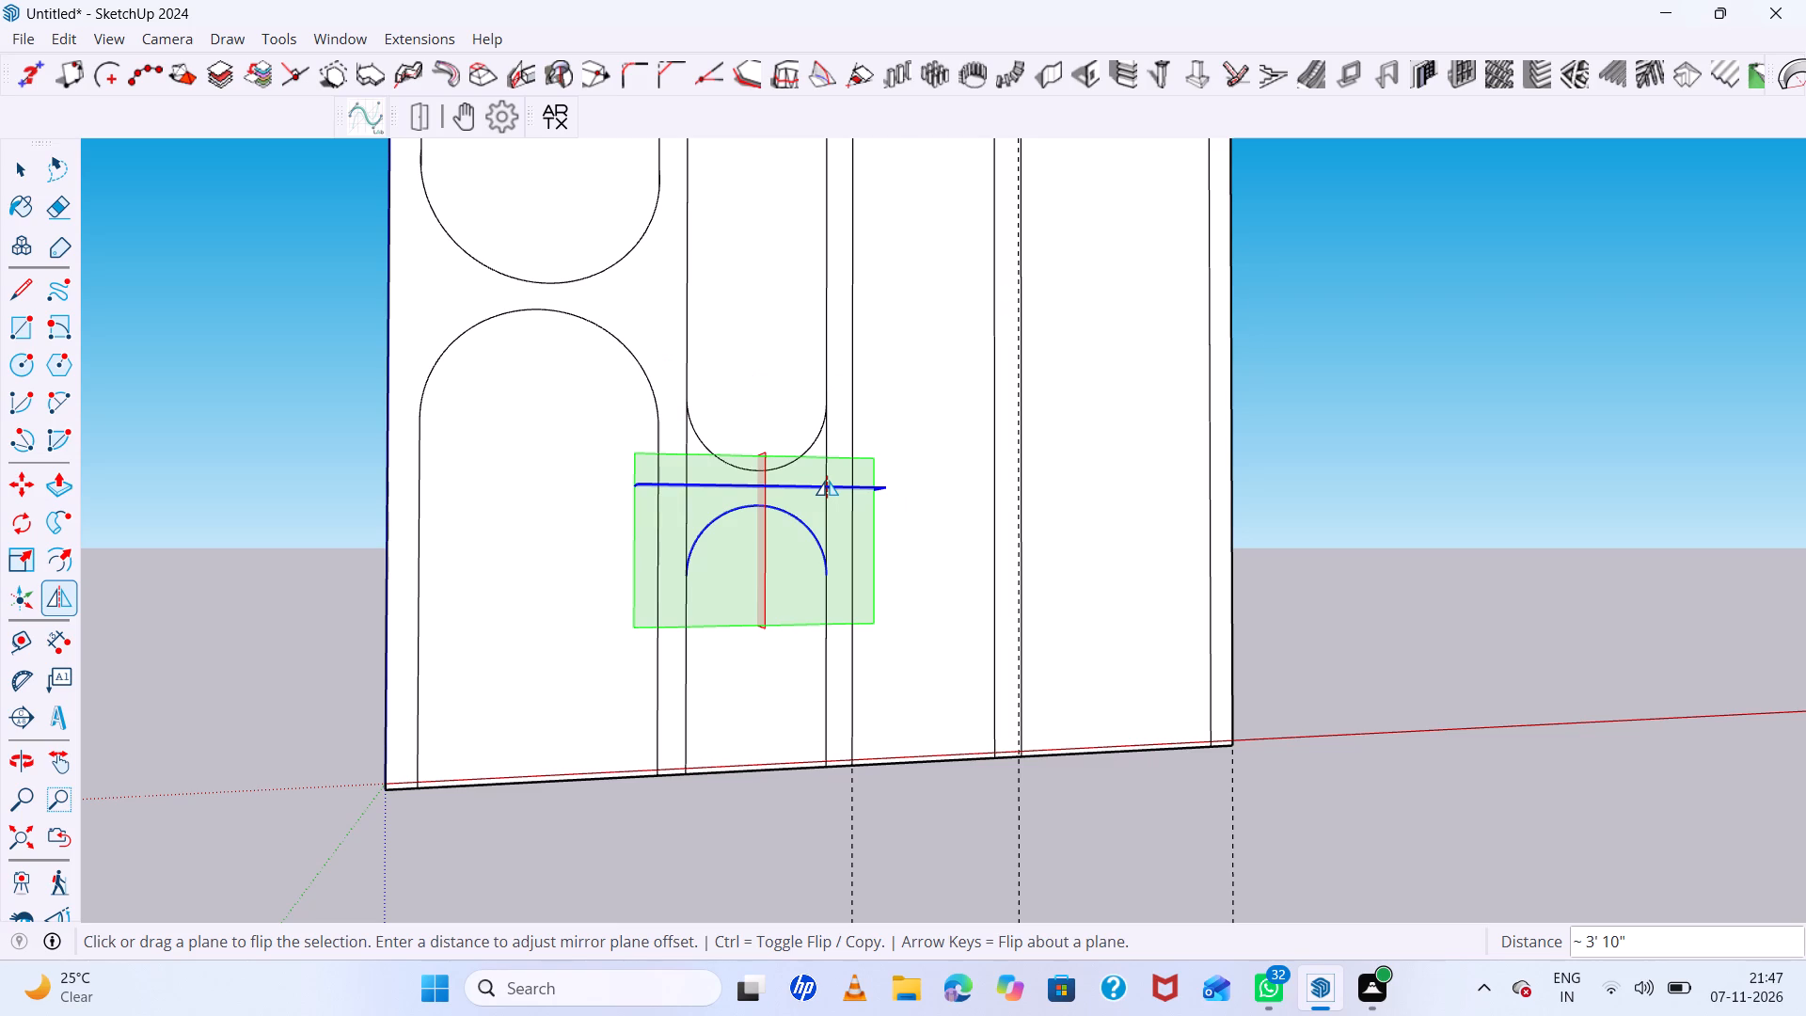
middle_click_drag(752, 566, 926, 640)
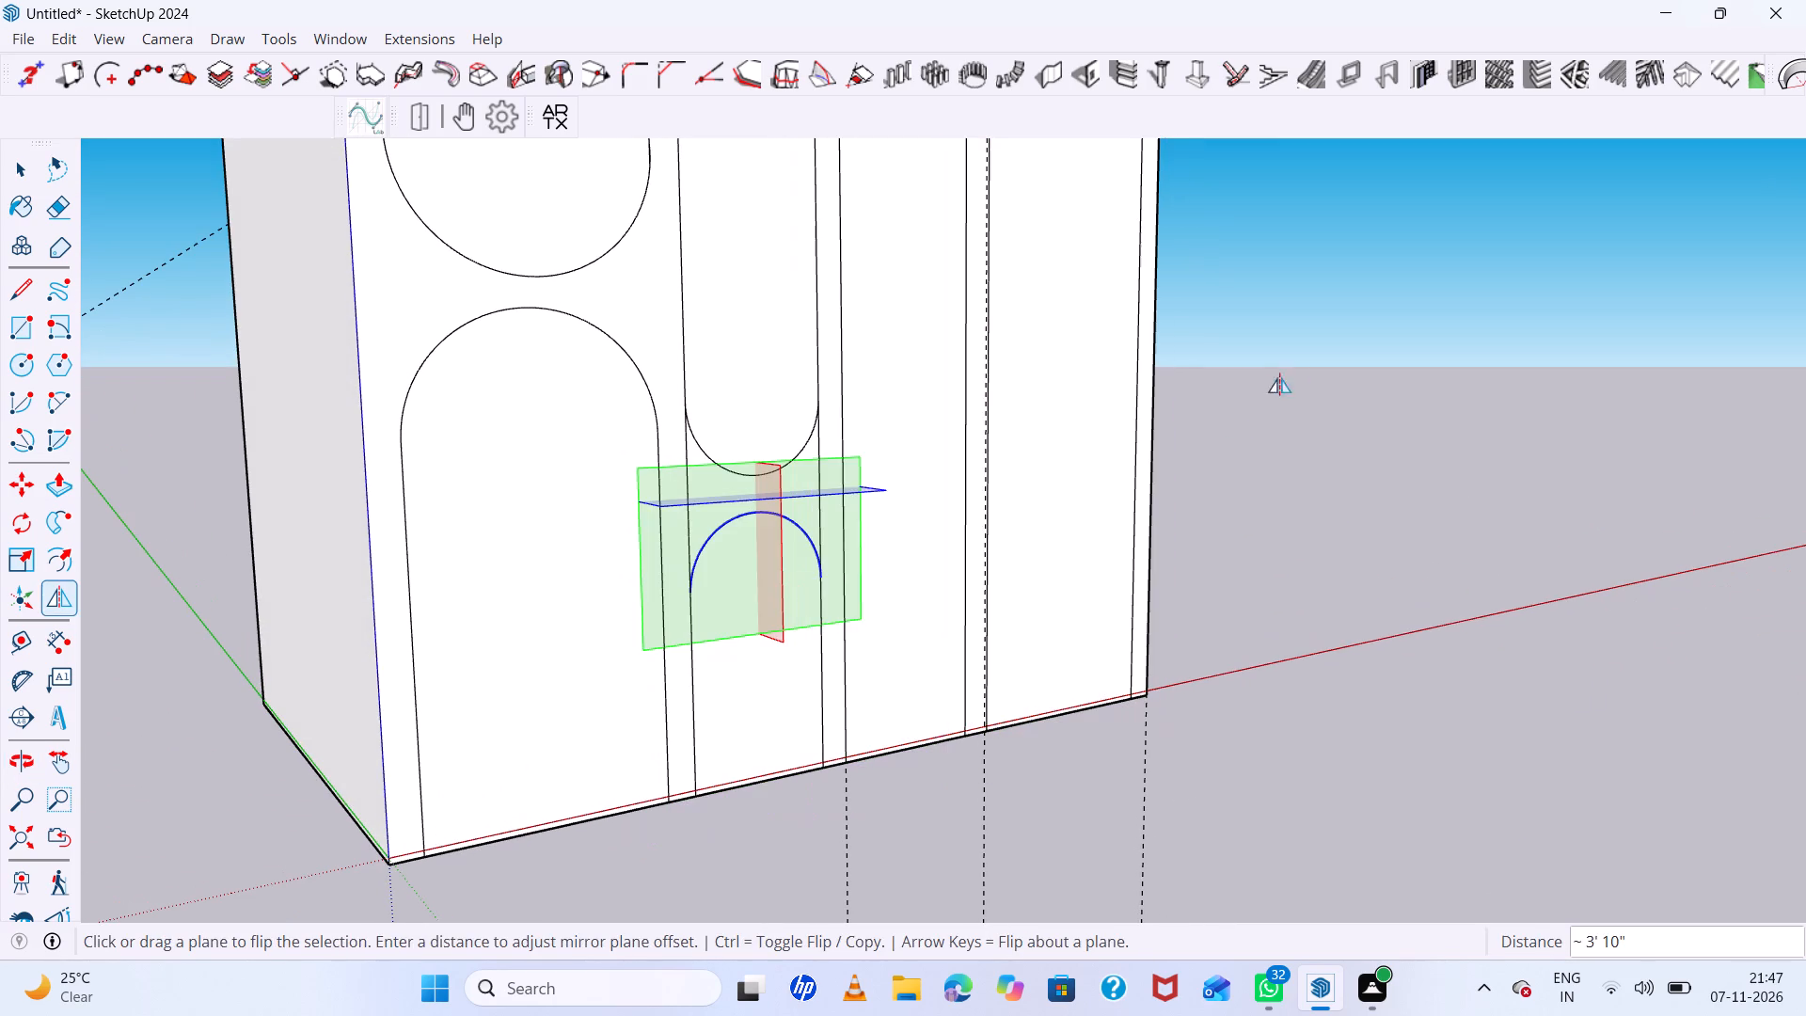
key("space")
left_click(1291, 356)
Erase the two vertical edge segments between the facing arcs in the second front panel.
scroll(650, 422, "down", 7)
middle_click_drag(837, 495, 700, 521)
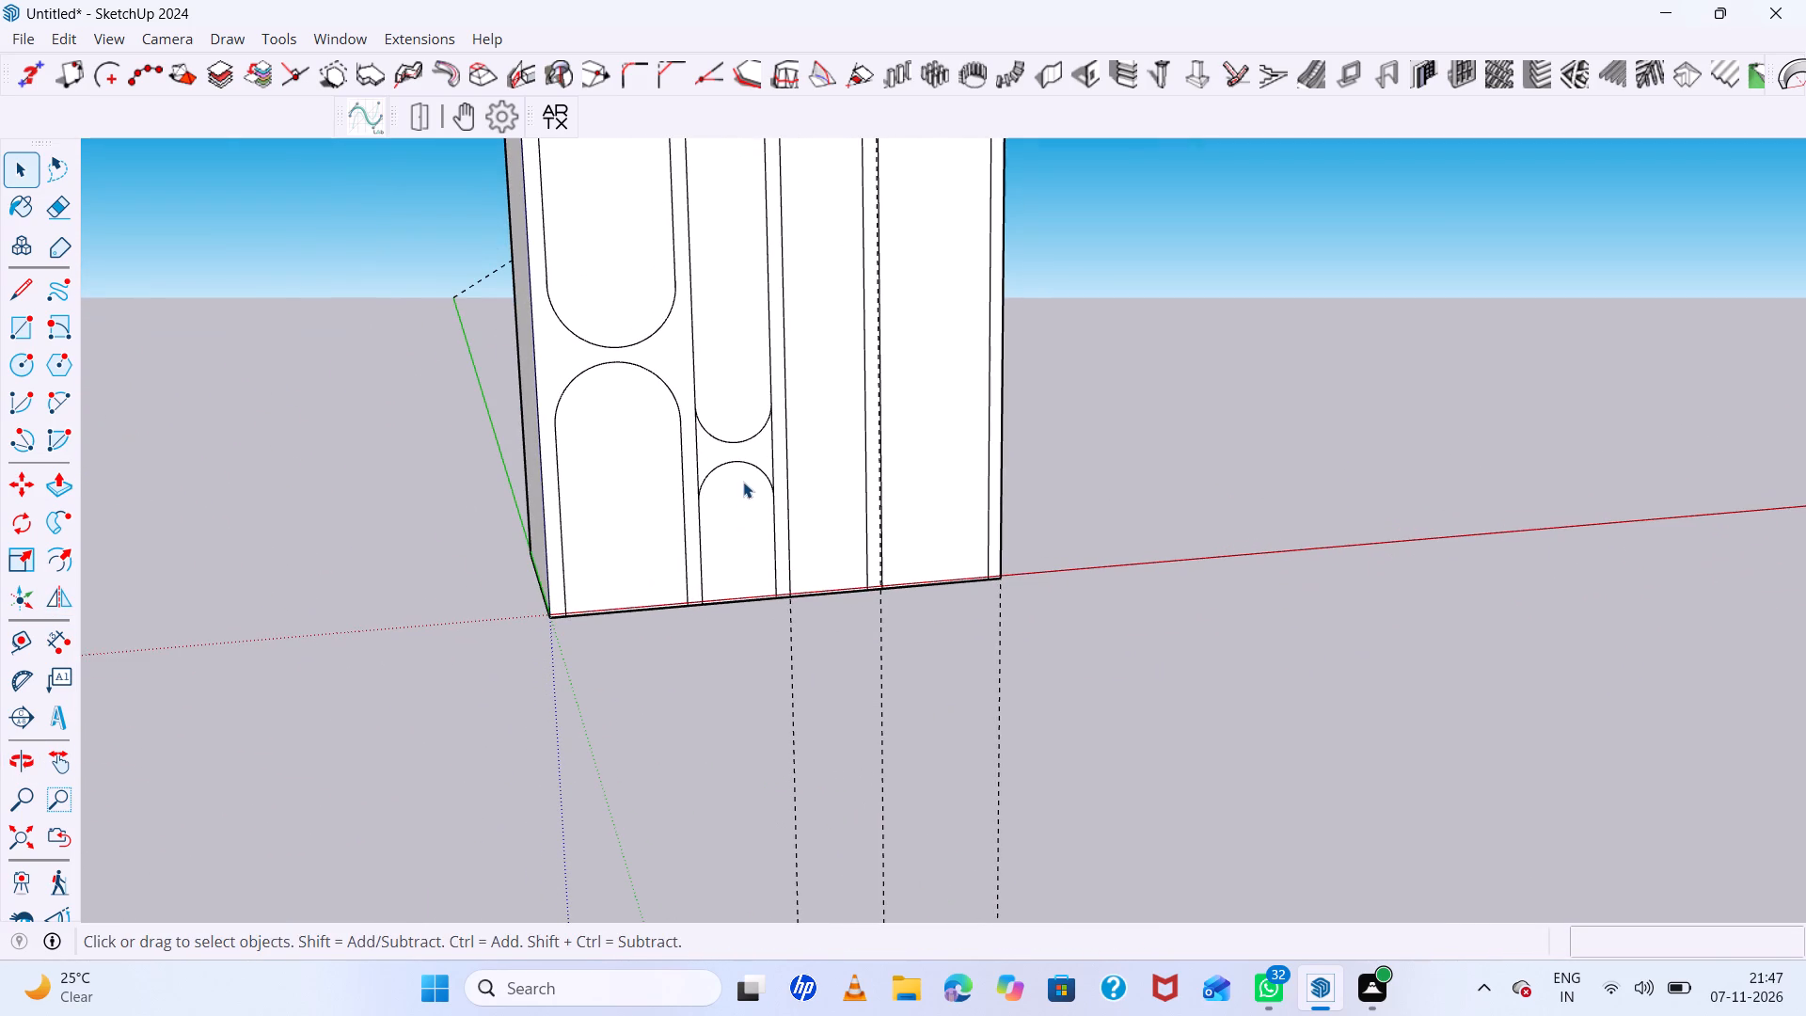
key("e")
left_click(766, 463)
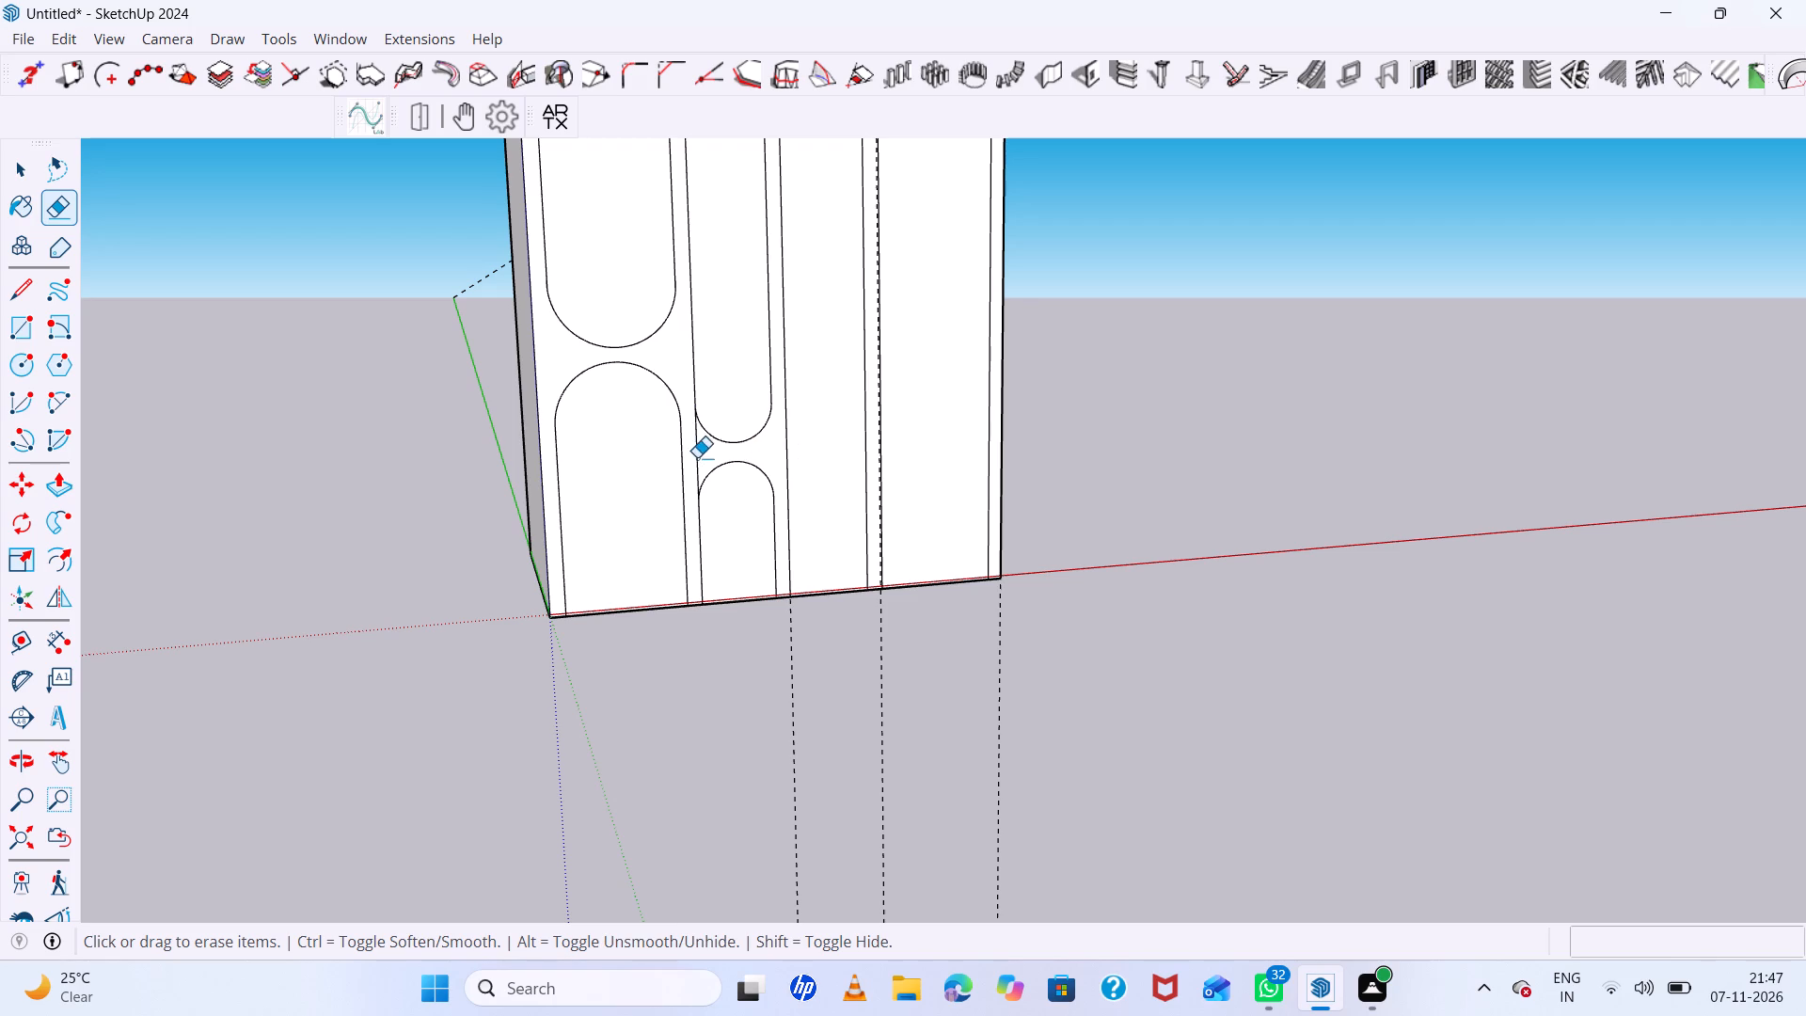
left_click(697, 457)
Draw a downward half-circle arc between the side edges of the third front panel with a bulge of about 5' 8".
scroll(747, 458, "down", 5)
middle_click_drag(838, 488, 689, 574)
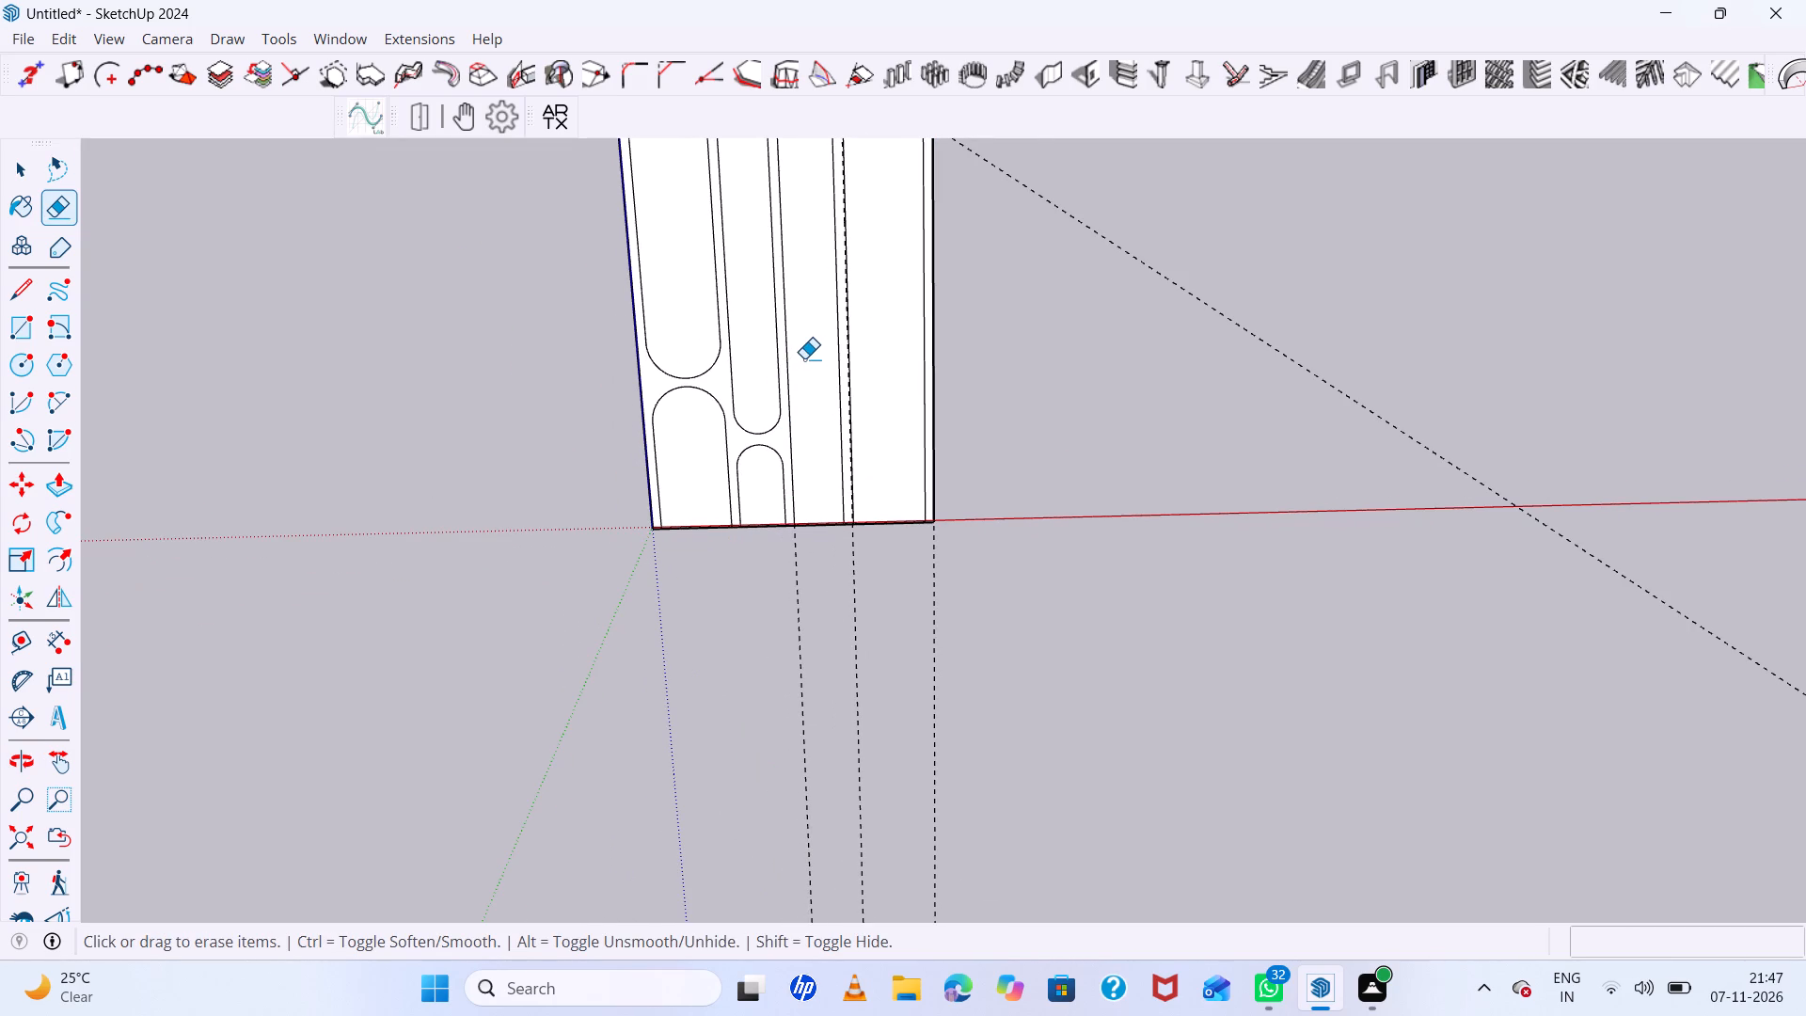
key("a")
scroll(809, 346, "up", 6)
left_click(767, 325)
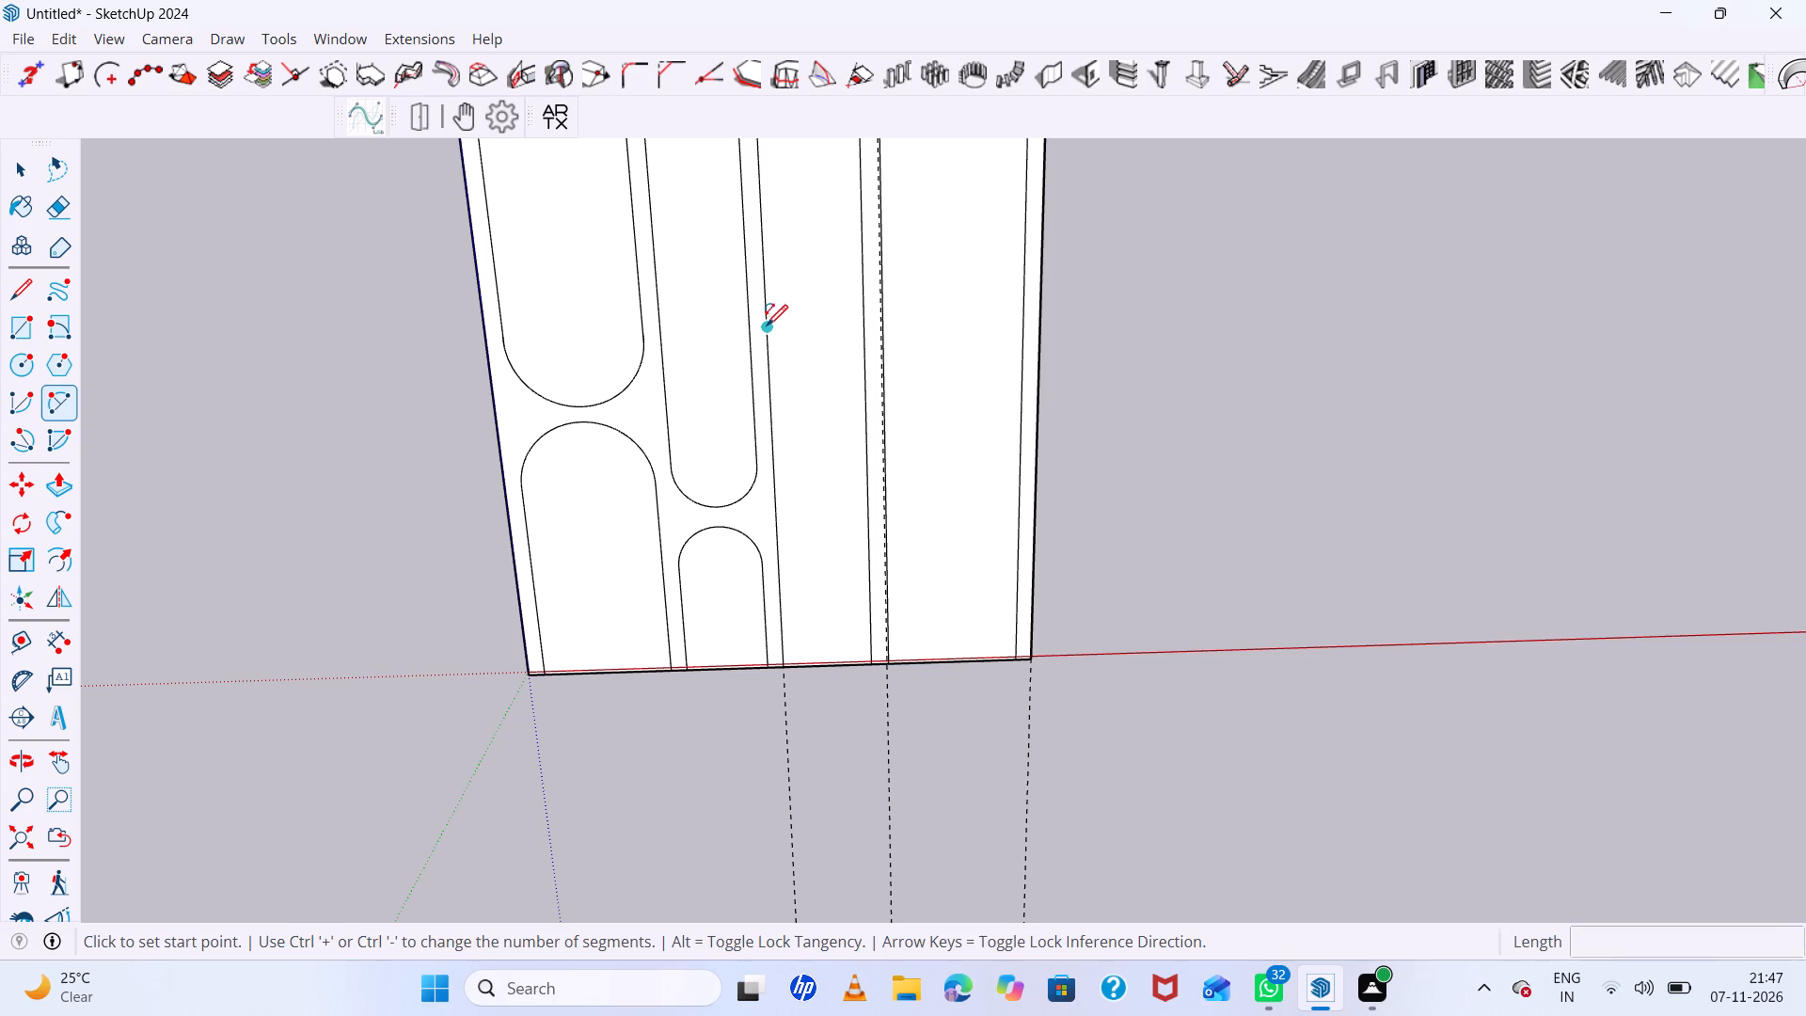
left_click(861, 325)
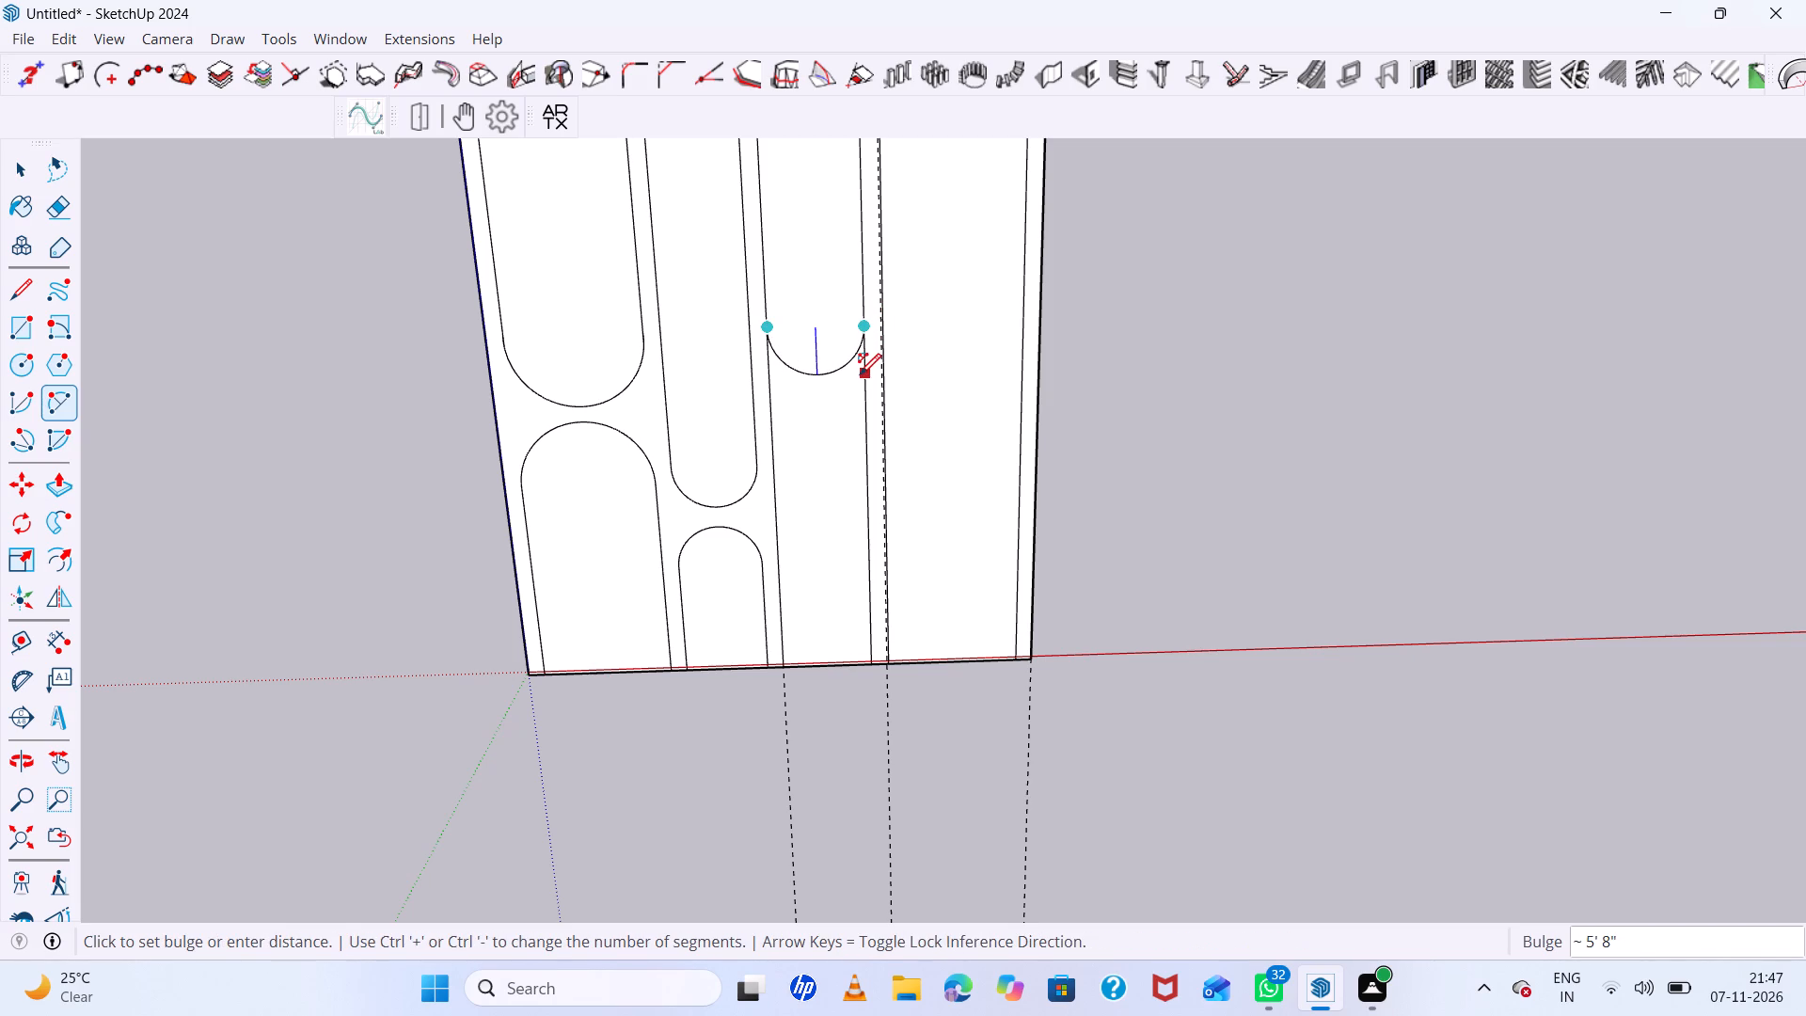
left_click(860, 374)
key("space")
Flip a copy of the third panel's half-circle arc downward about a horizontal mirror plane offset about 4'.
left_click(840, 368)
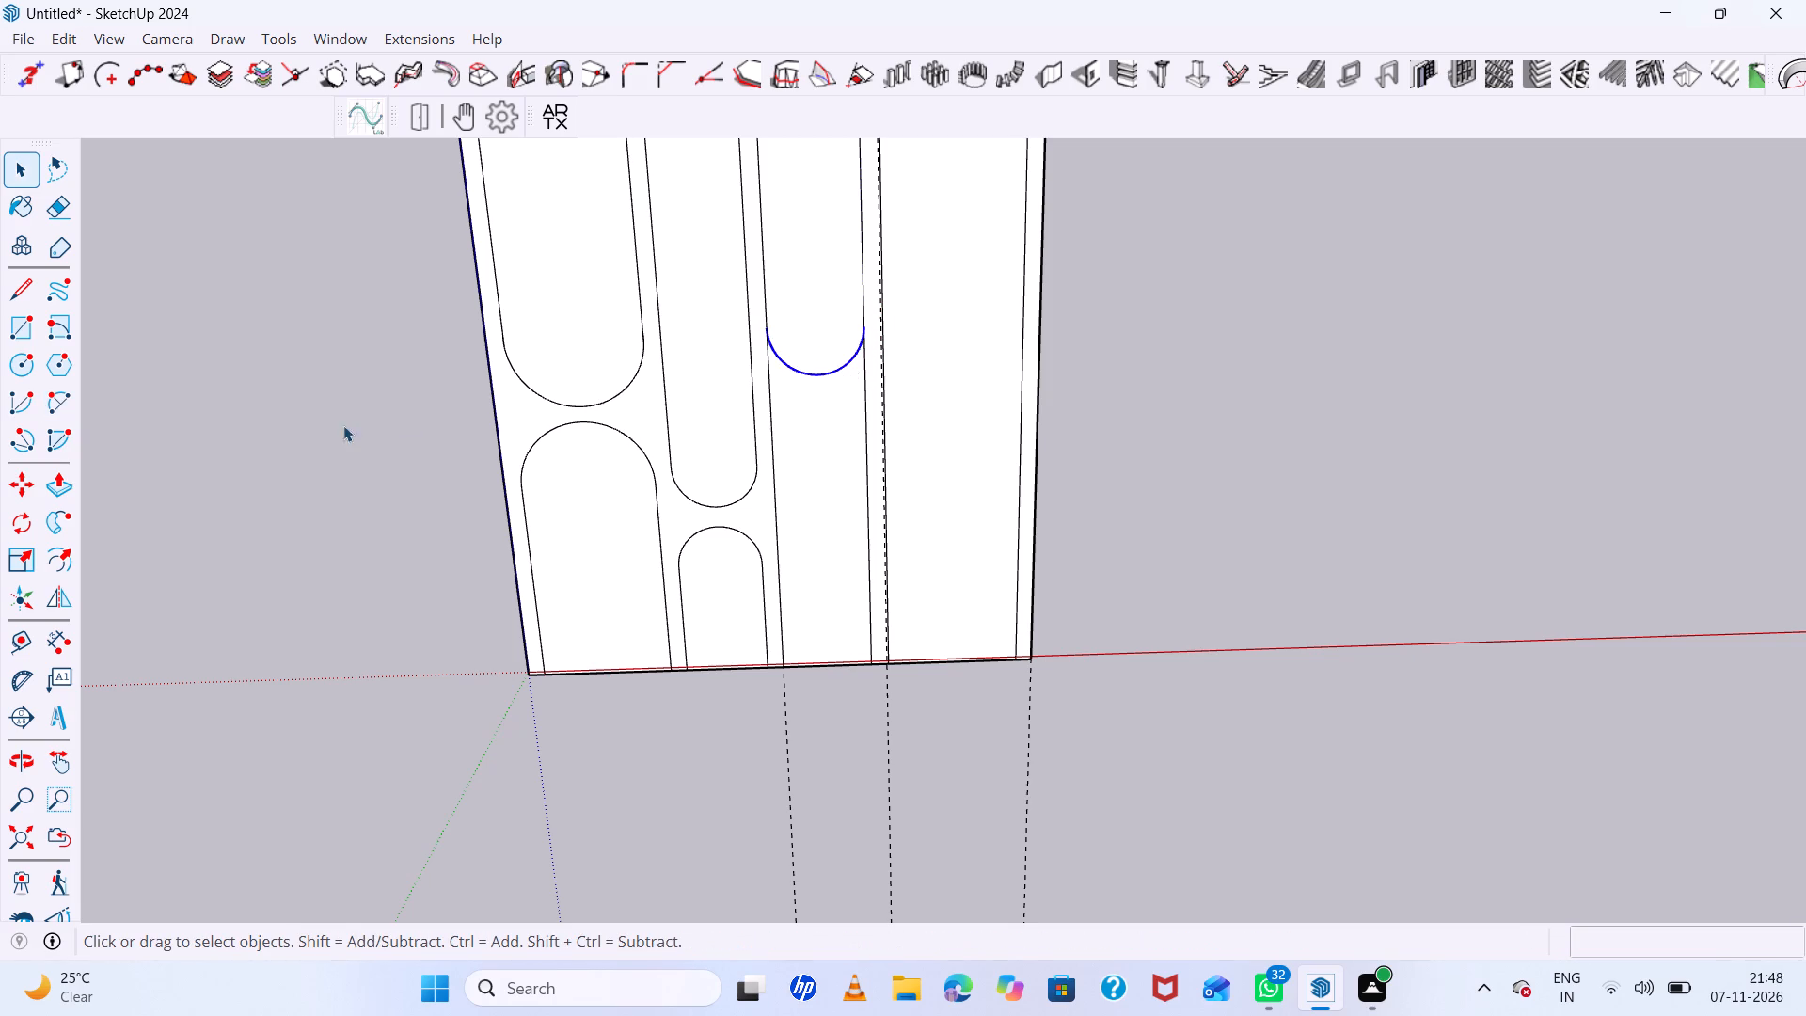
left_click(62, 593)
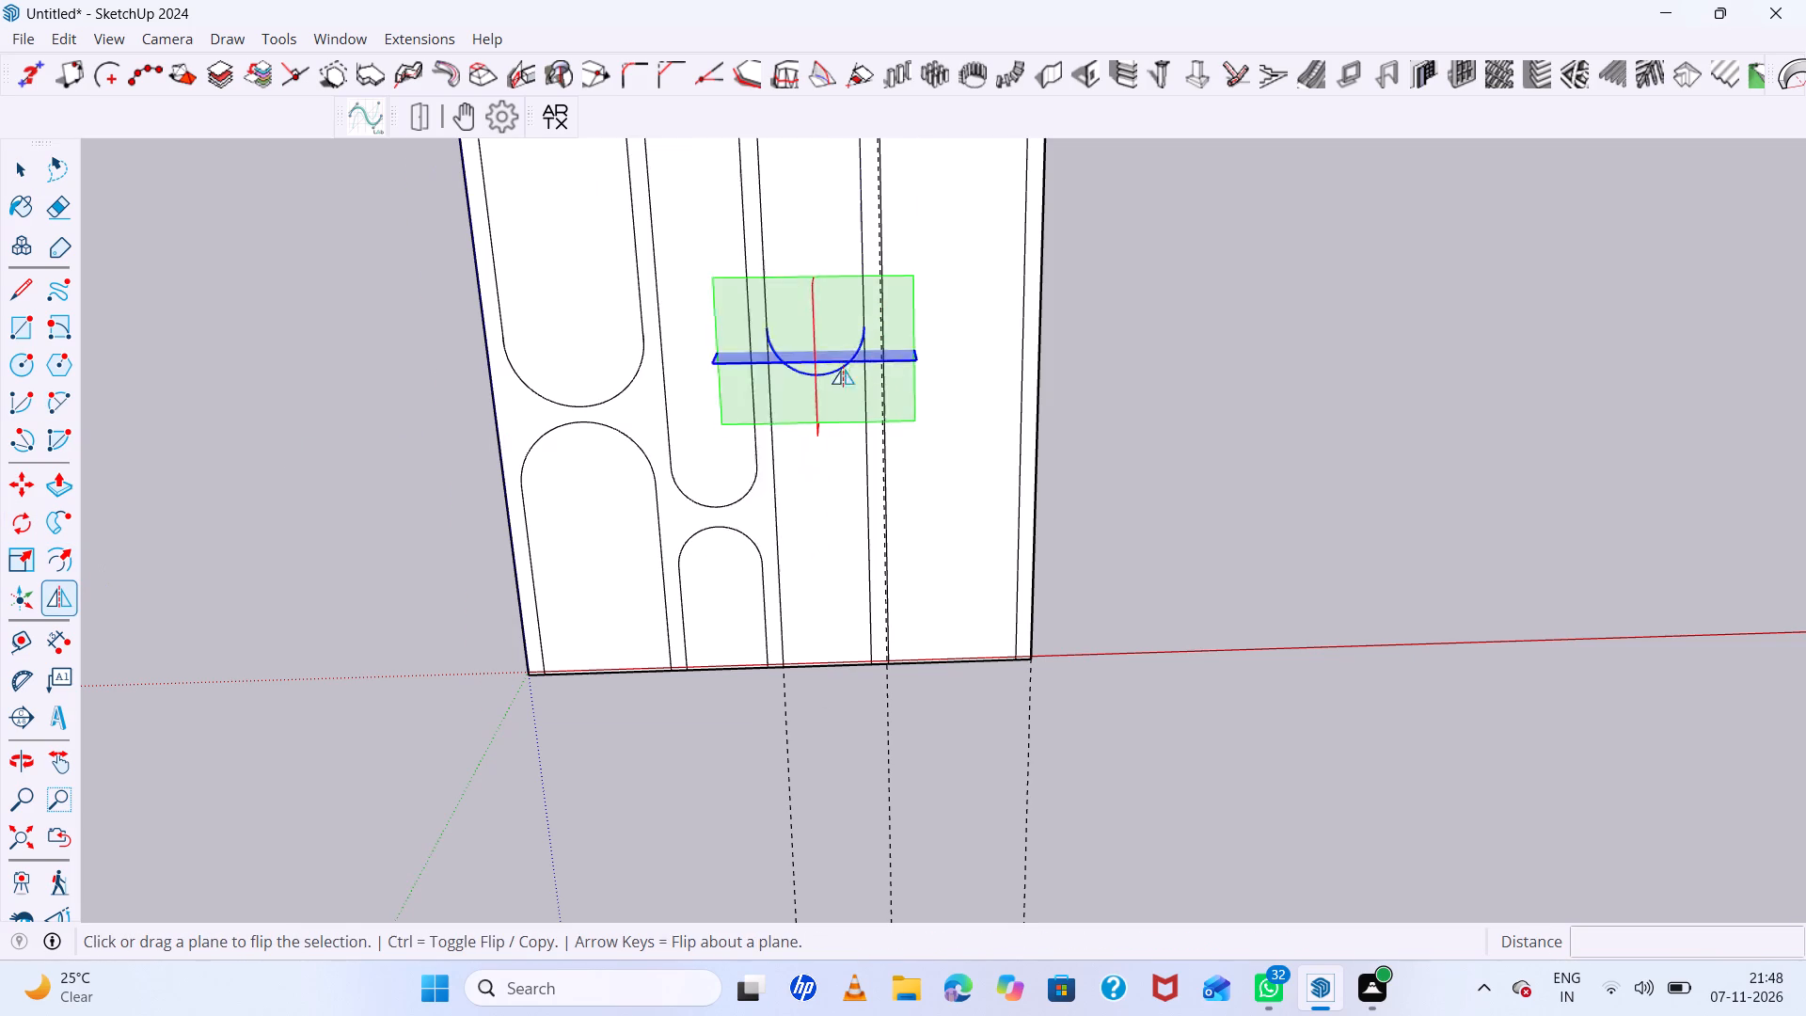
left_click_drag(868, 360, 864, 420)
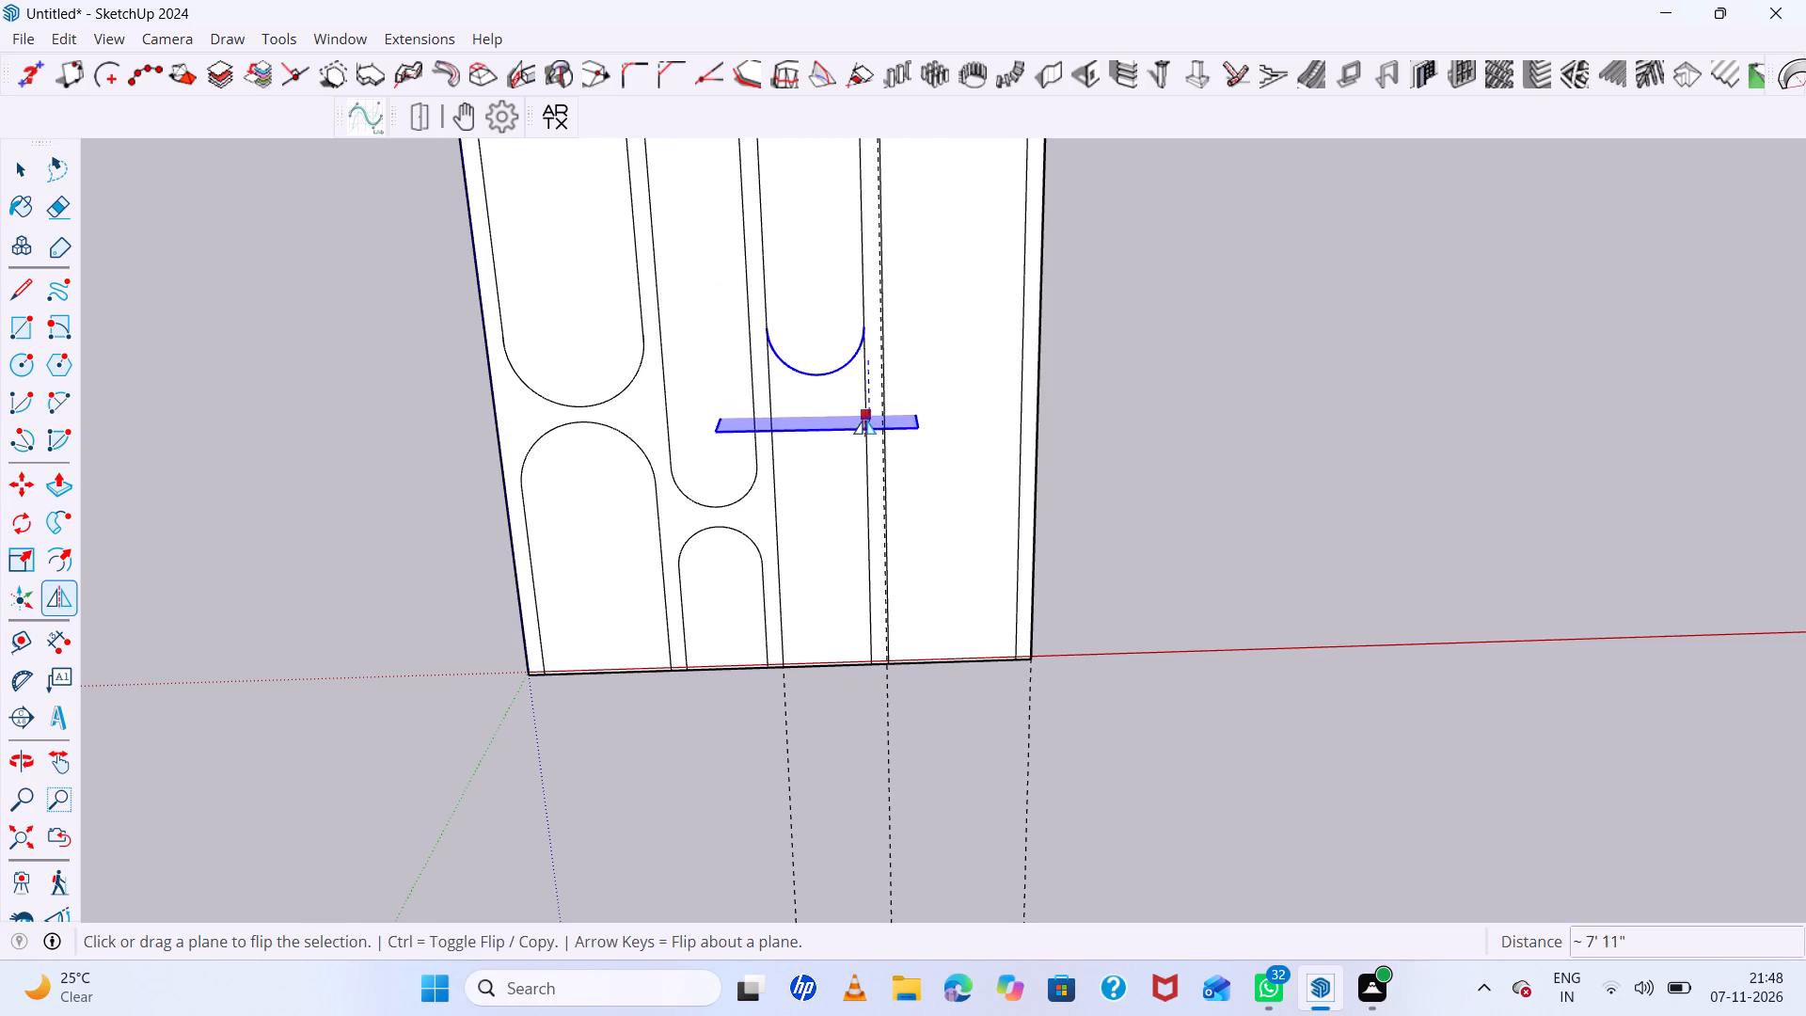
left_click_drag(864, 420, 866, 443)
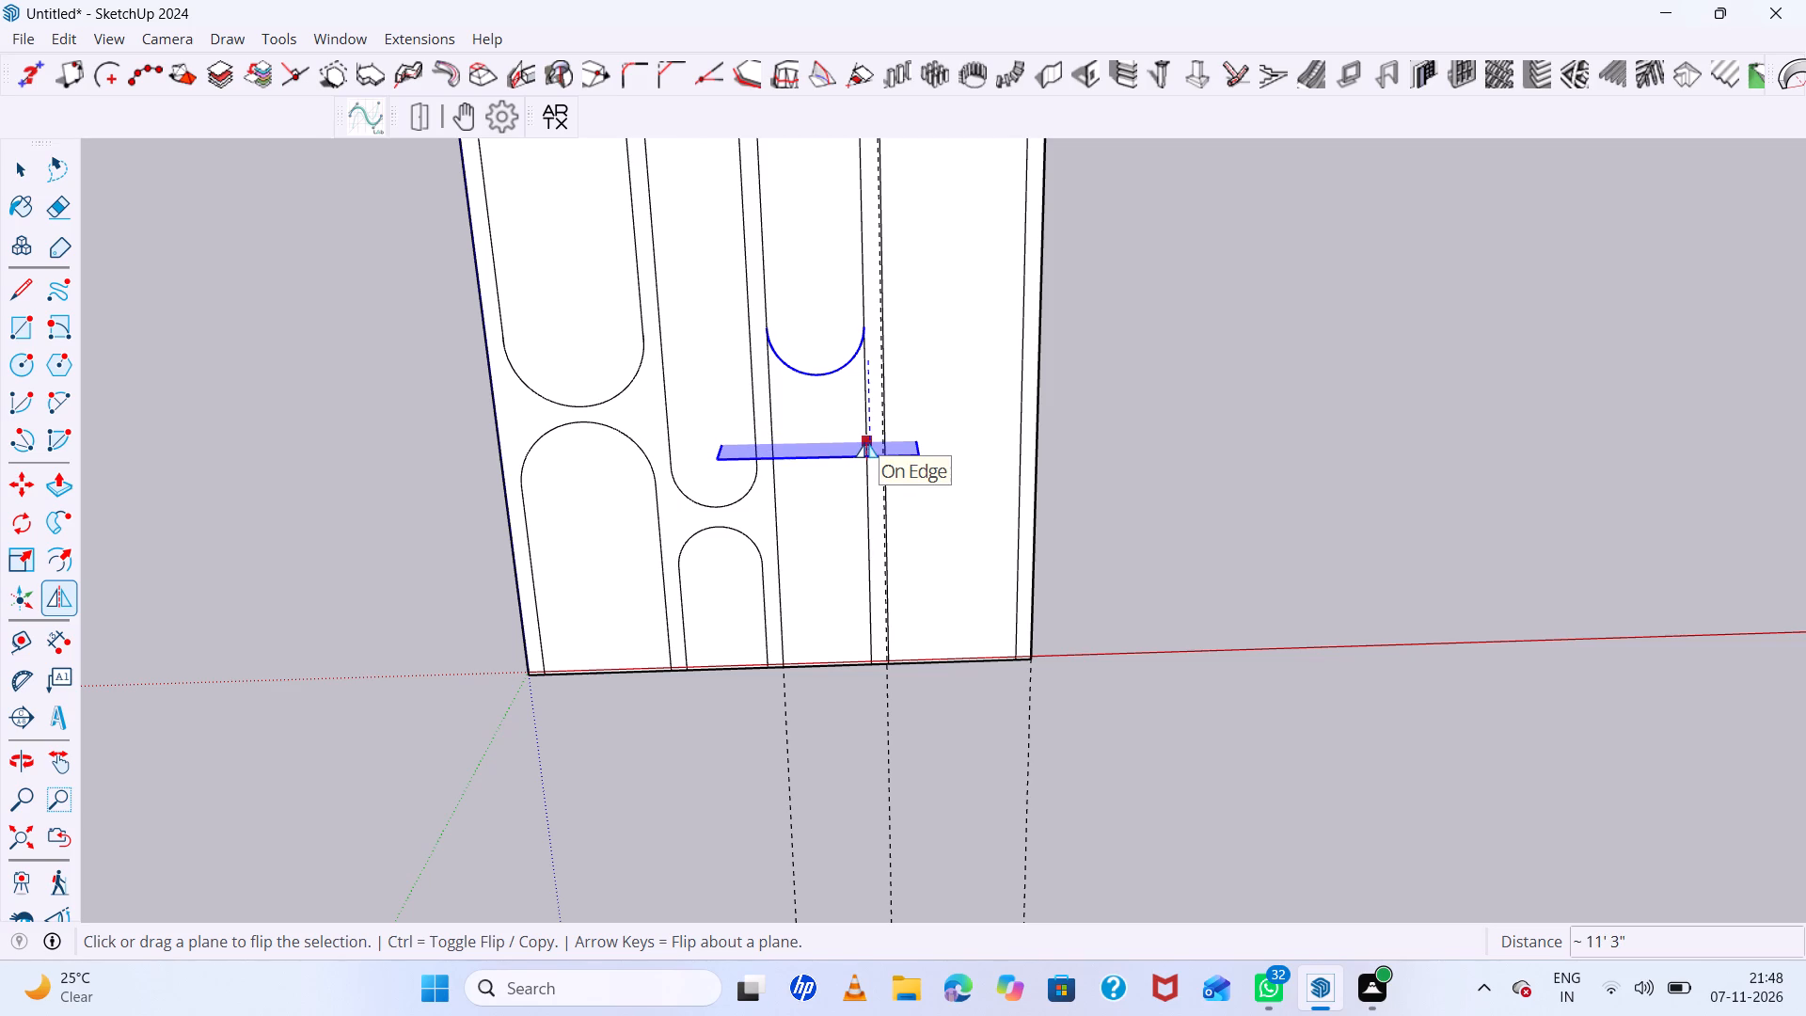
left_click_drag(866, 443, 856, 400)
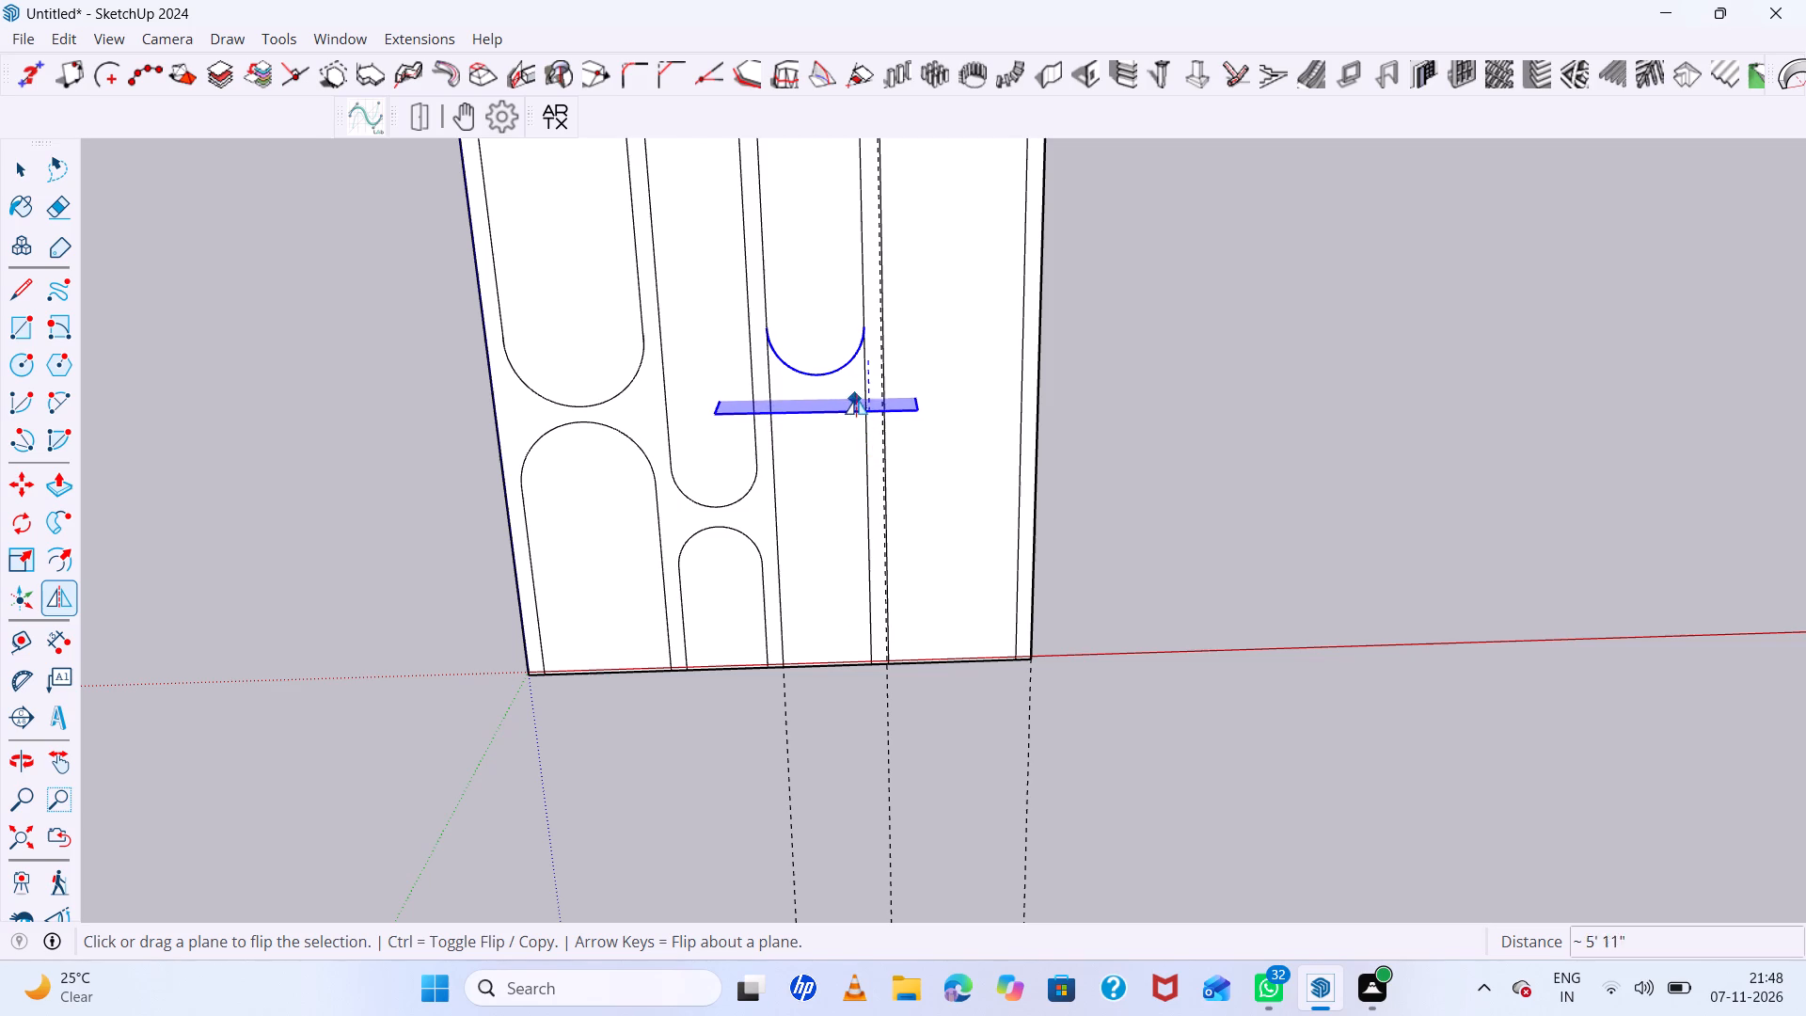
left_click_drag(856, 400, 863, 384)
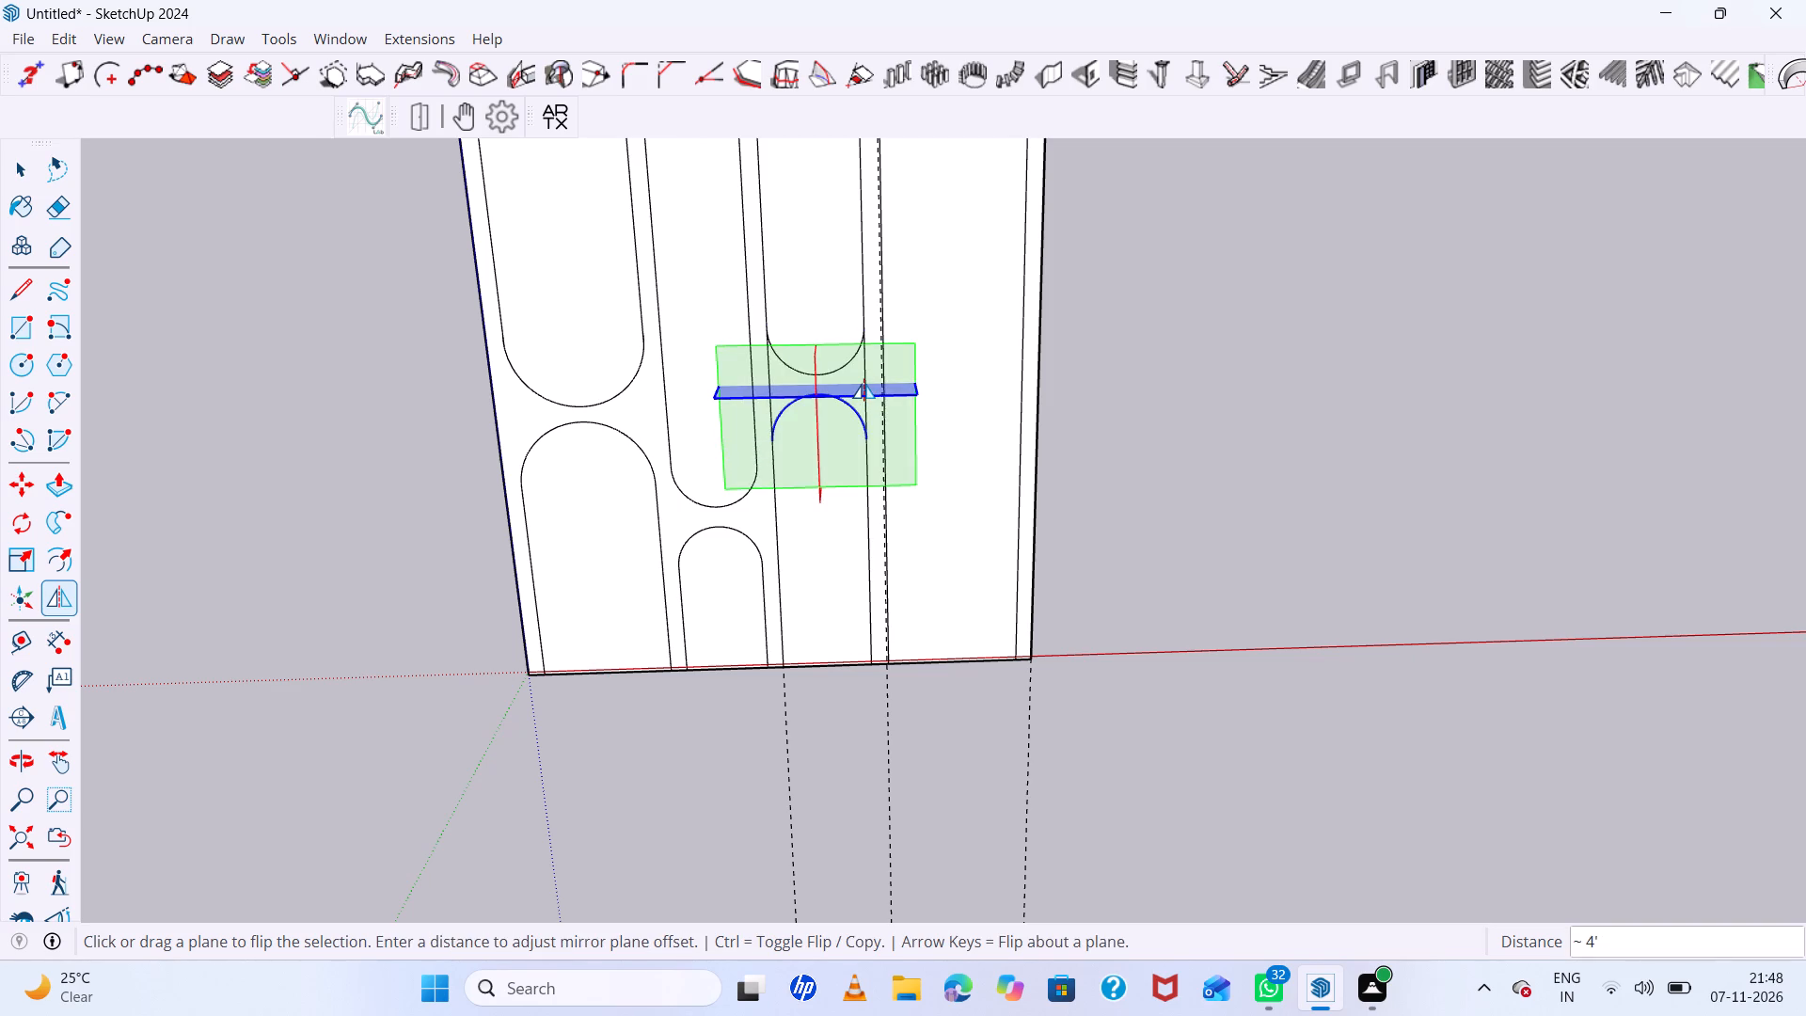
key("space")
left_click(1159, 298)
Erase the two vertical edge segments between the facing arcs in the third front panel.
scroll(867, 352, "down", 6)
middle_click_drag(805, 378, 837, 378)
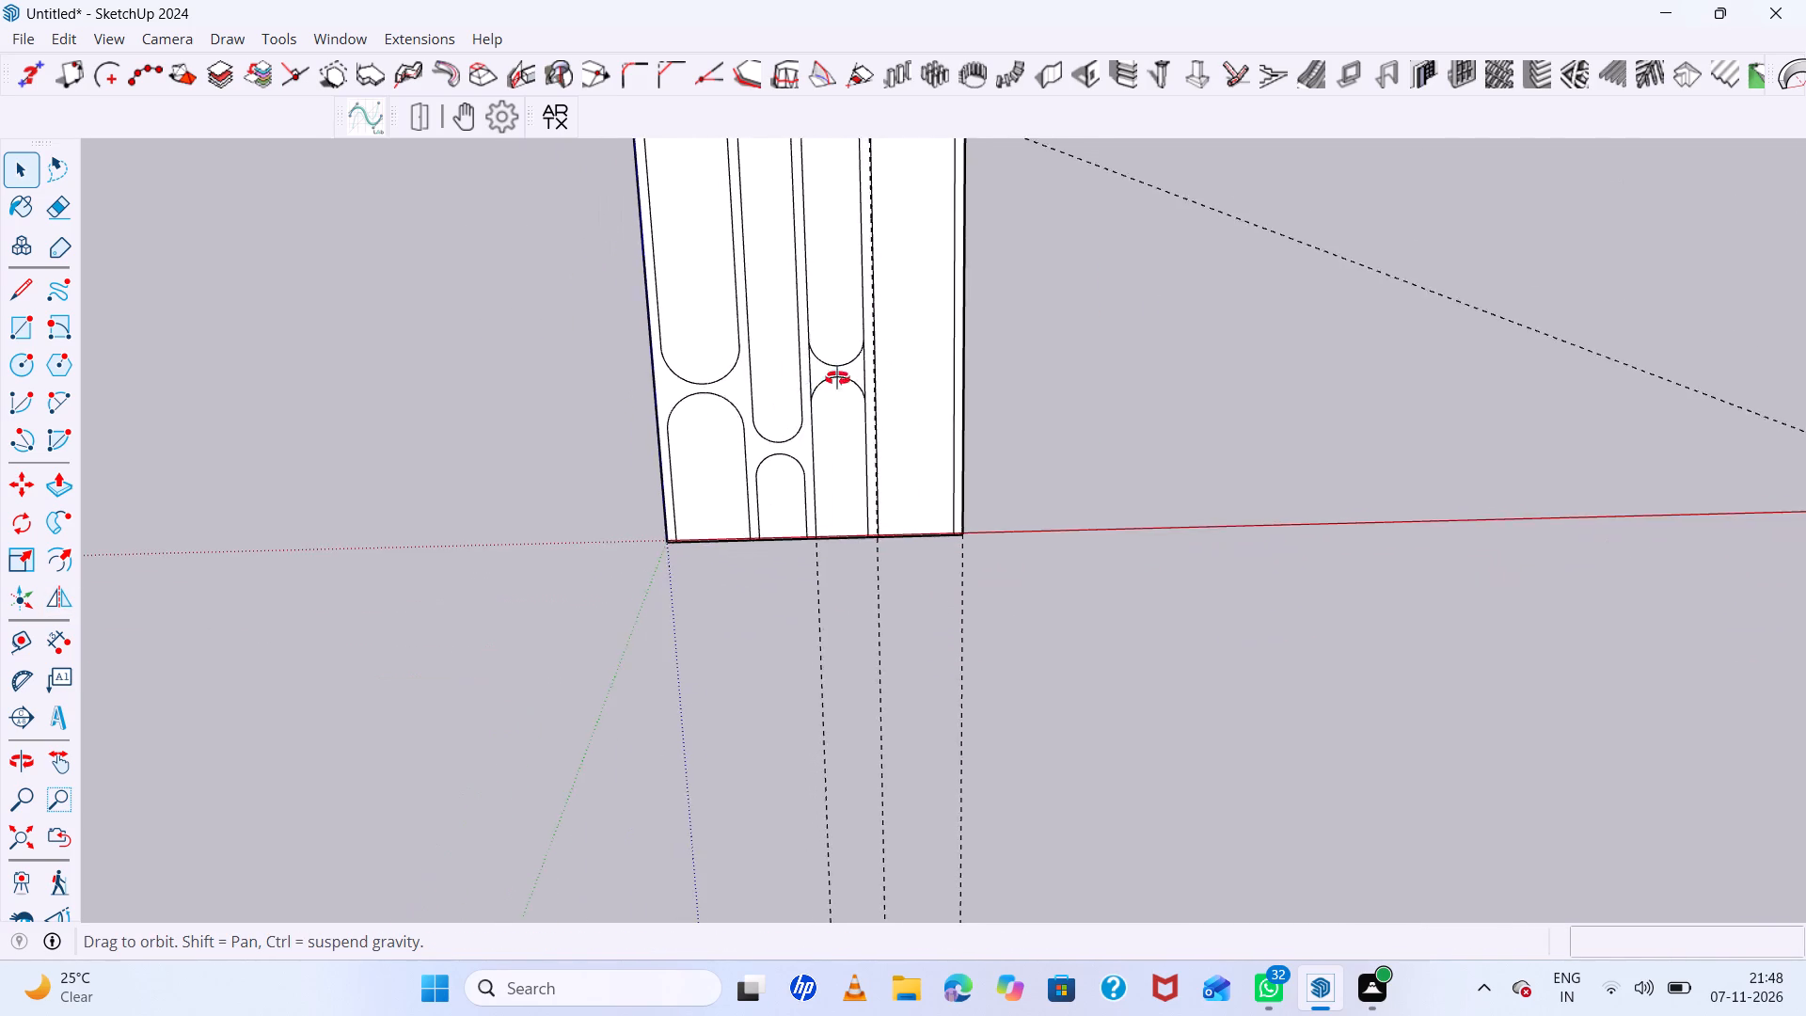
middle_click_drag(837, 378, 803, 303)
scroll(832, 360, "up", 6)
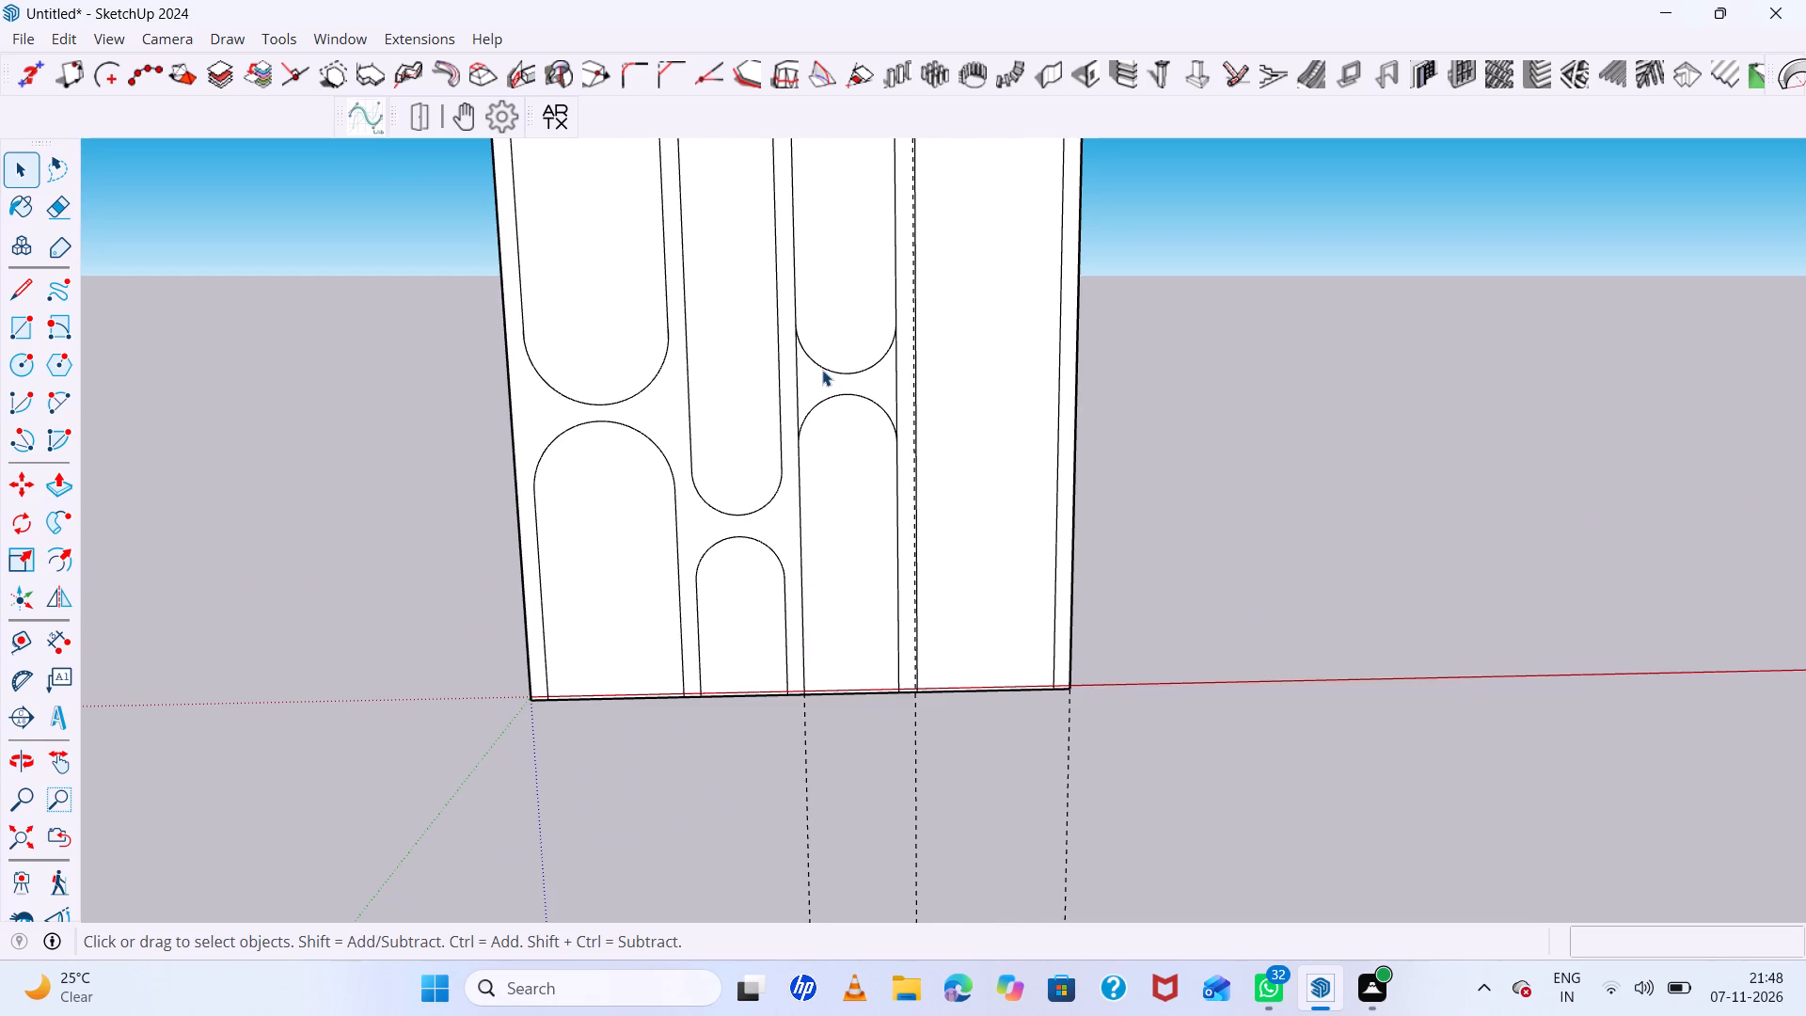
key("e")
left_click(799, 387)
left_click(904, 382)
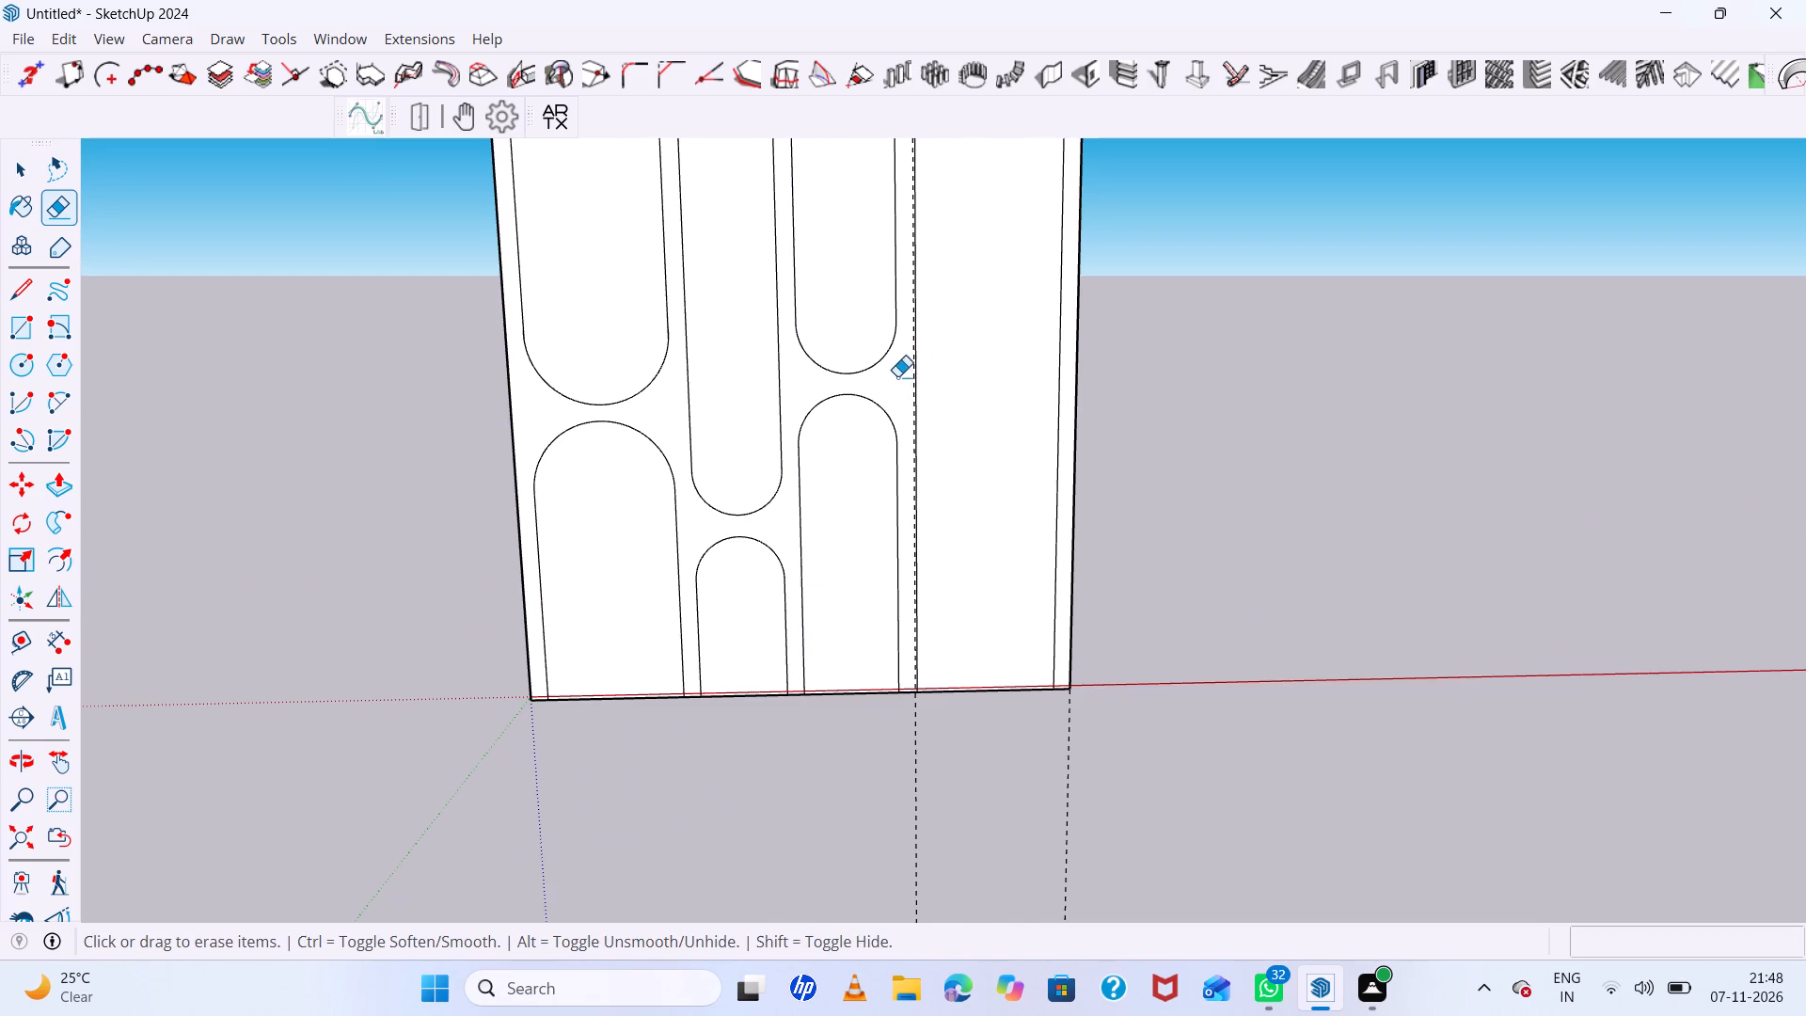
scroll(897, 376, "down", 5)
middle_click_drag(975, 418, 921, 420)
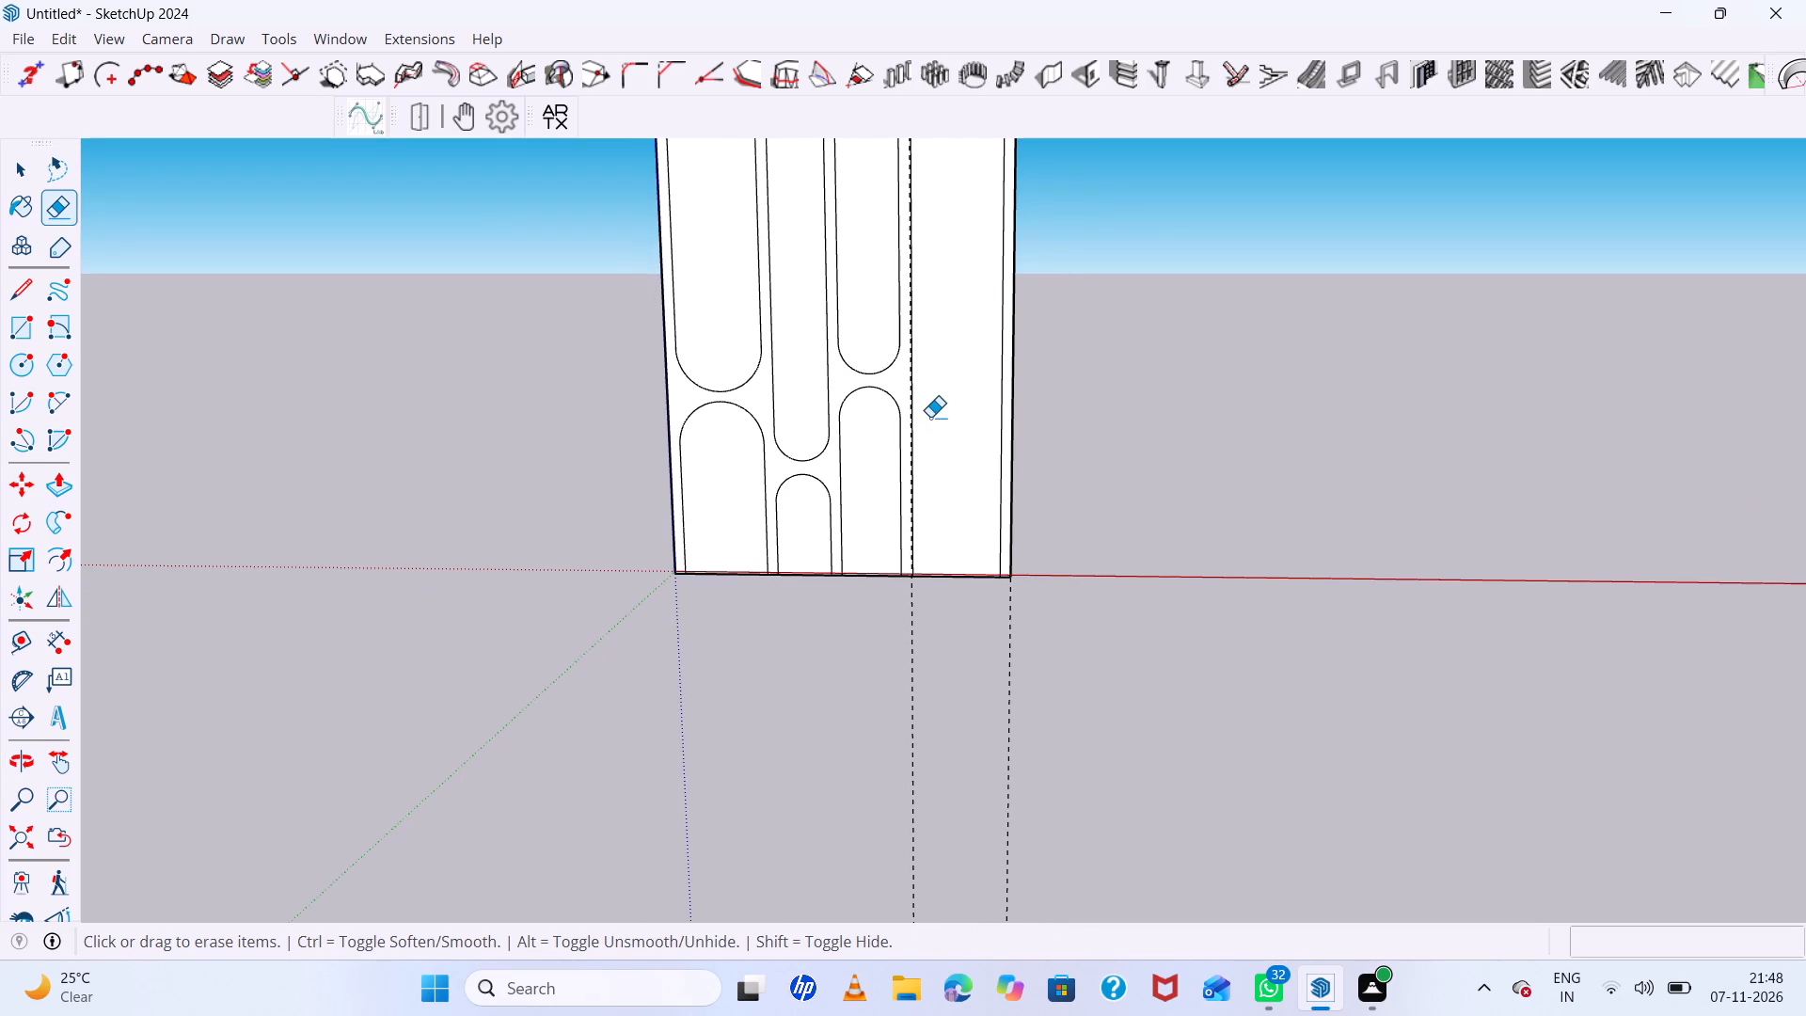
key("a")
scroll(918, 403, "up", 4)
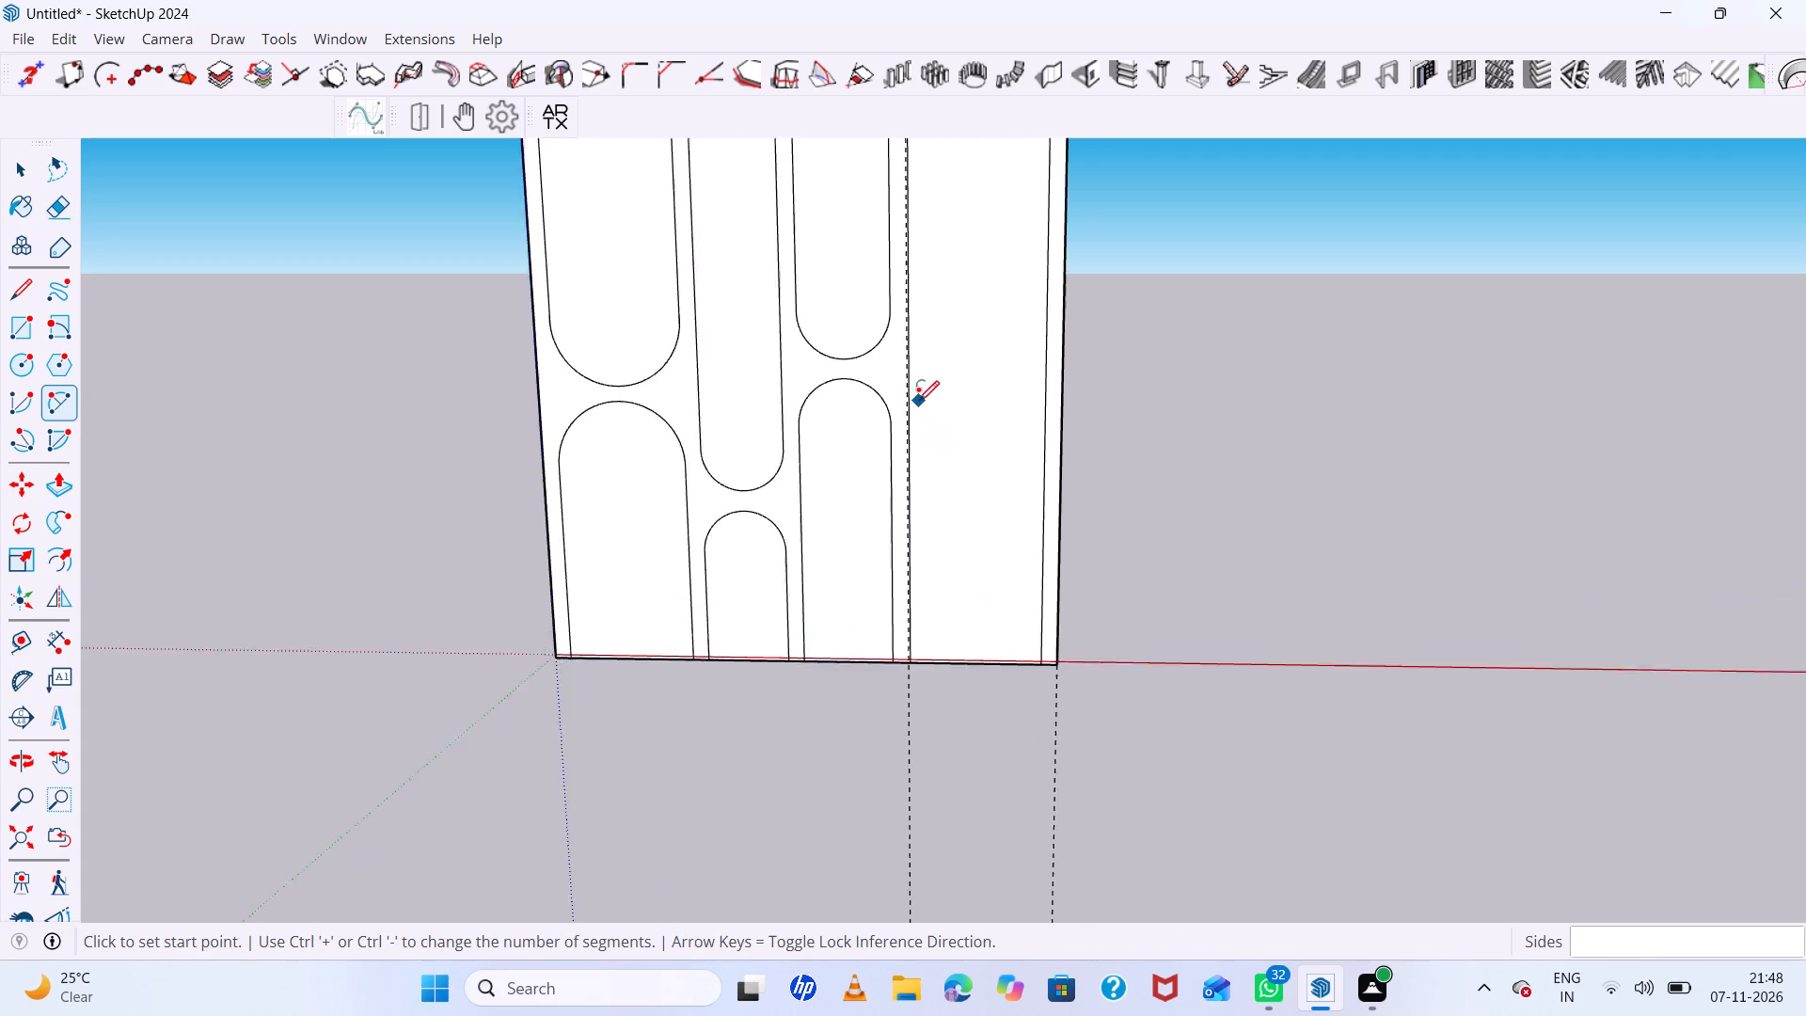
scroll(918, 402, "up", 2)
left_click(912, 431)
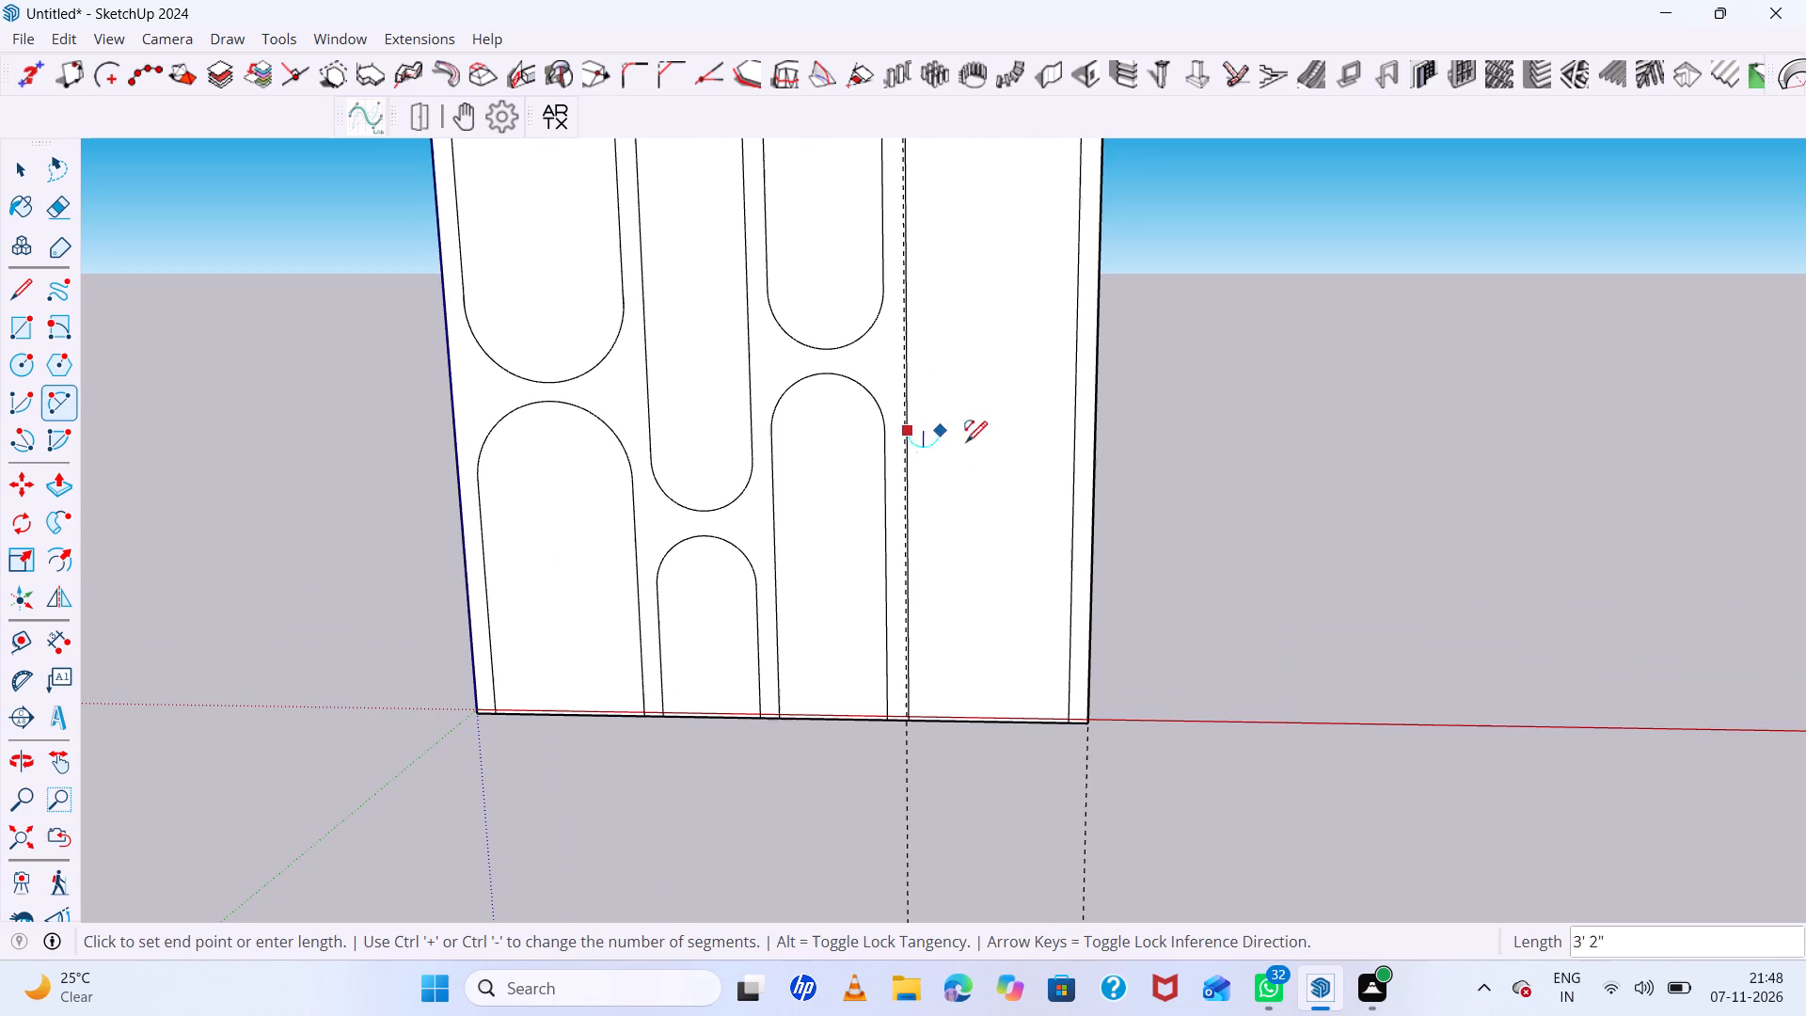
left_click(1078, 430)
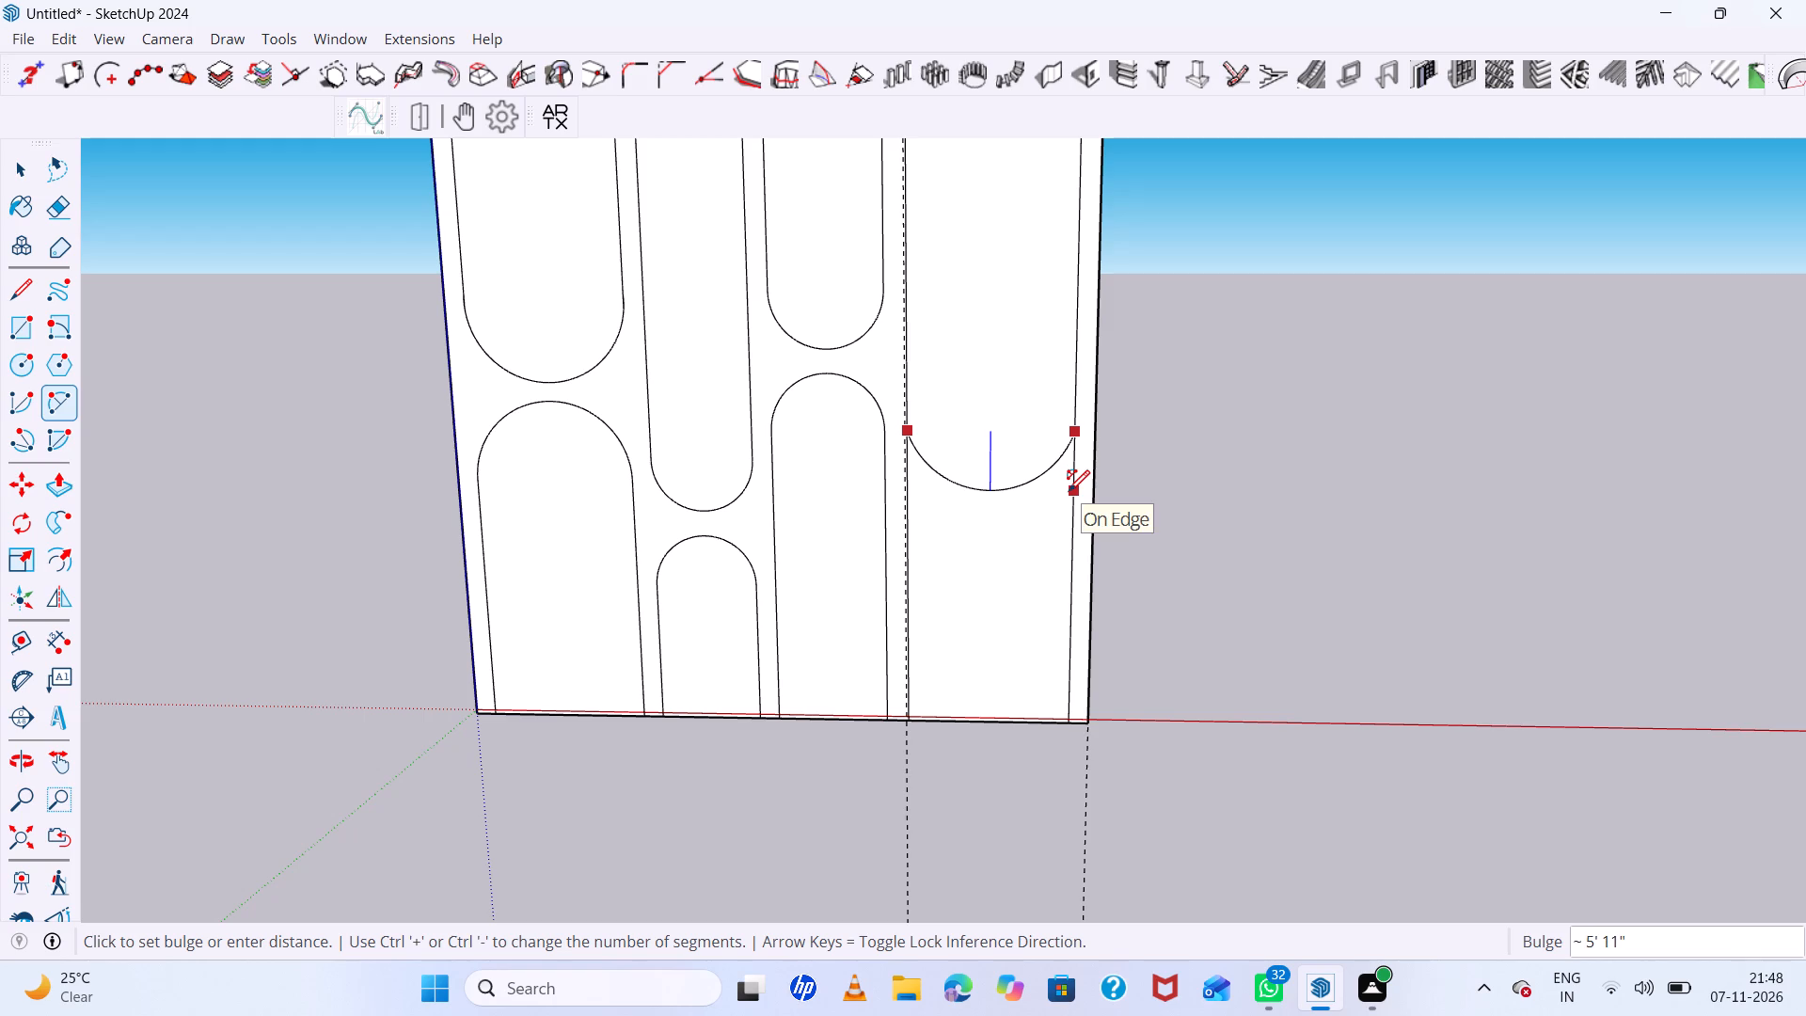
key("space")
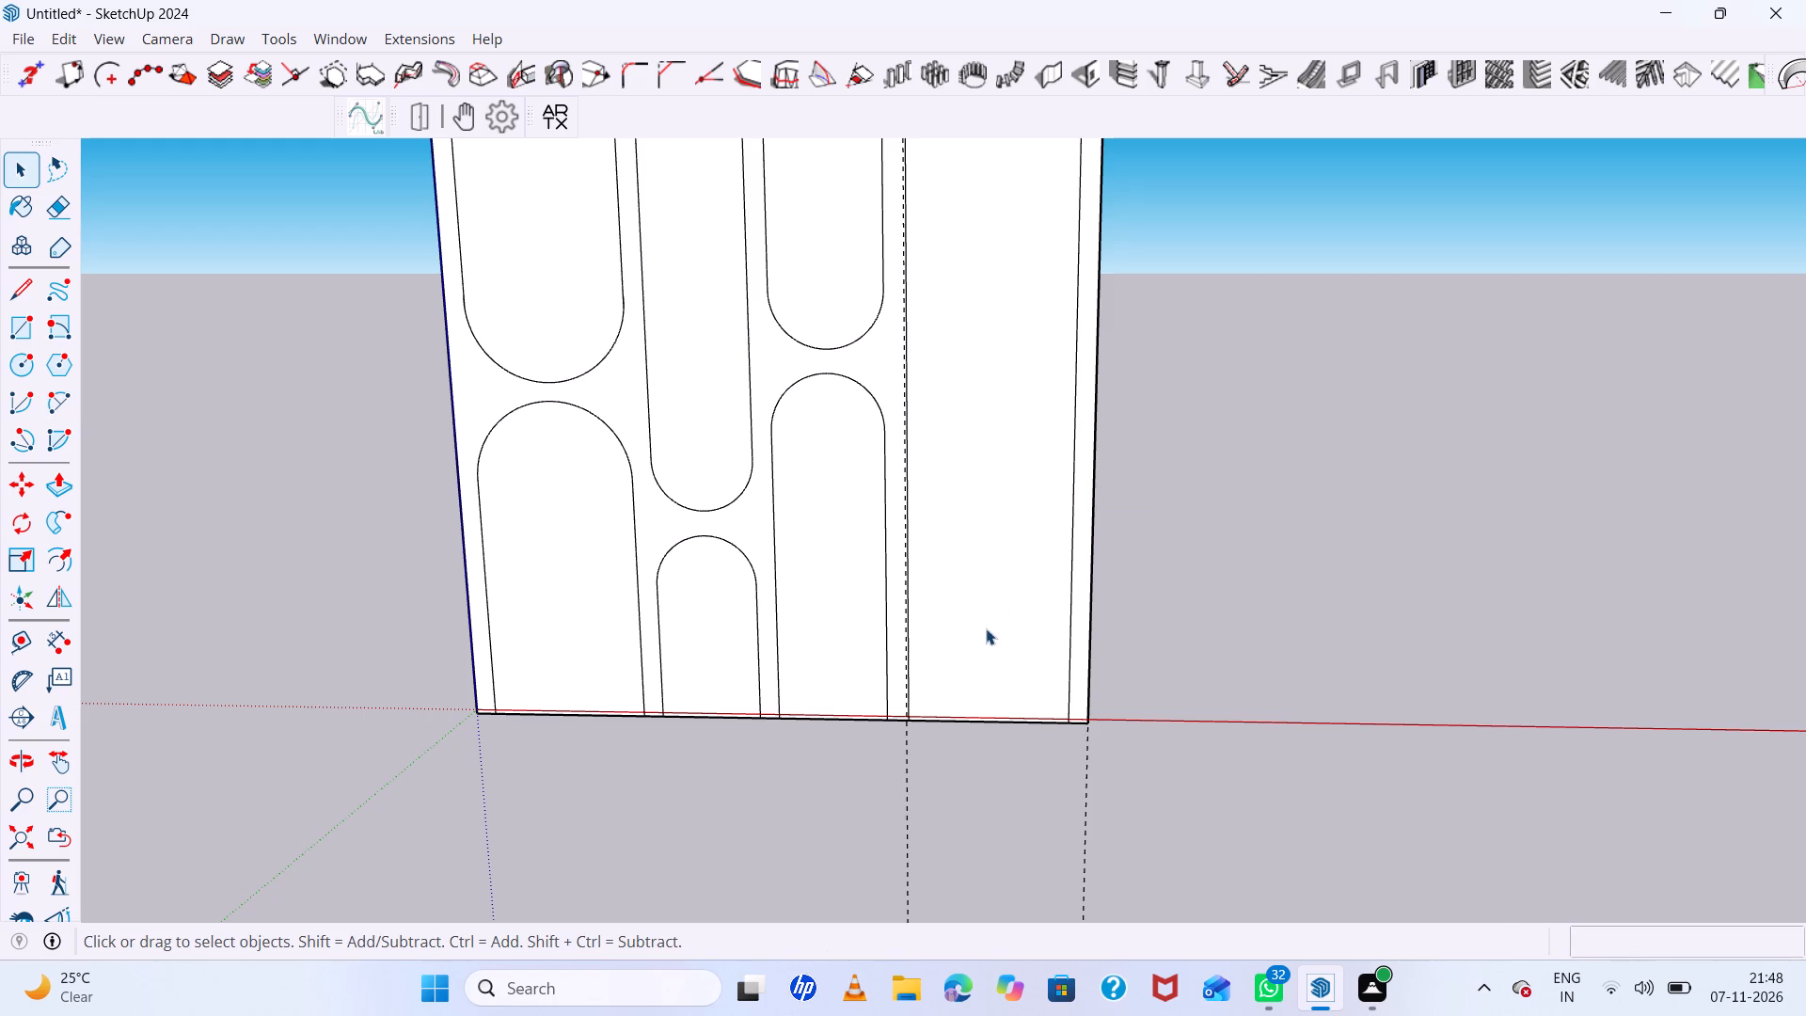
Draw a quarter-arch arc from the fourth panel's inner bottom corner to the box's outer vertical edge, with a bulge of about 5' 8".
key("a")
left_click(903, 718)
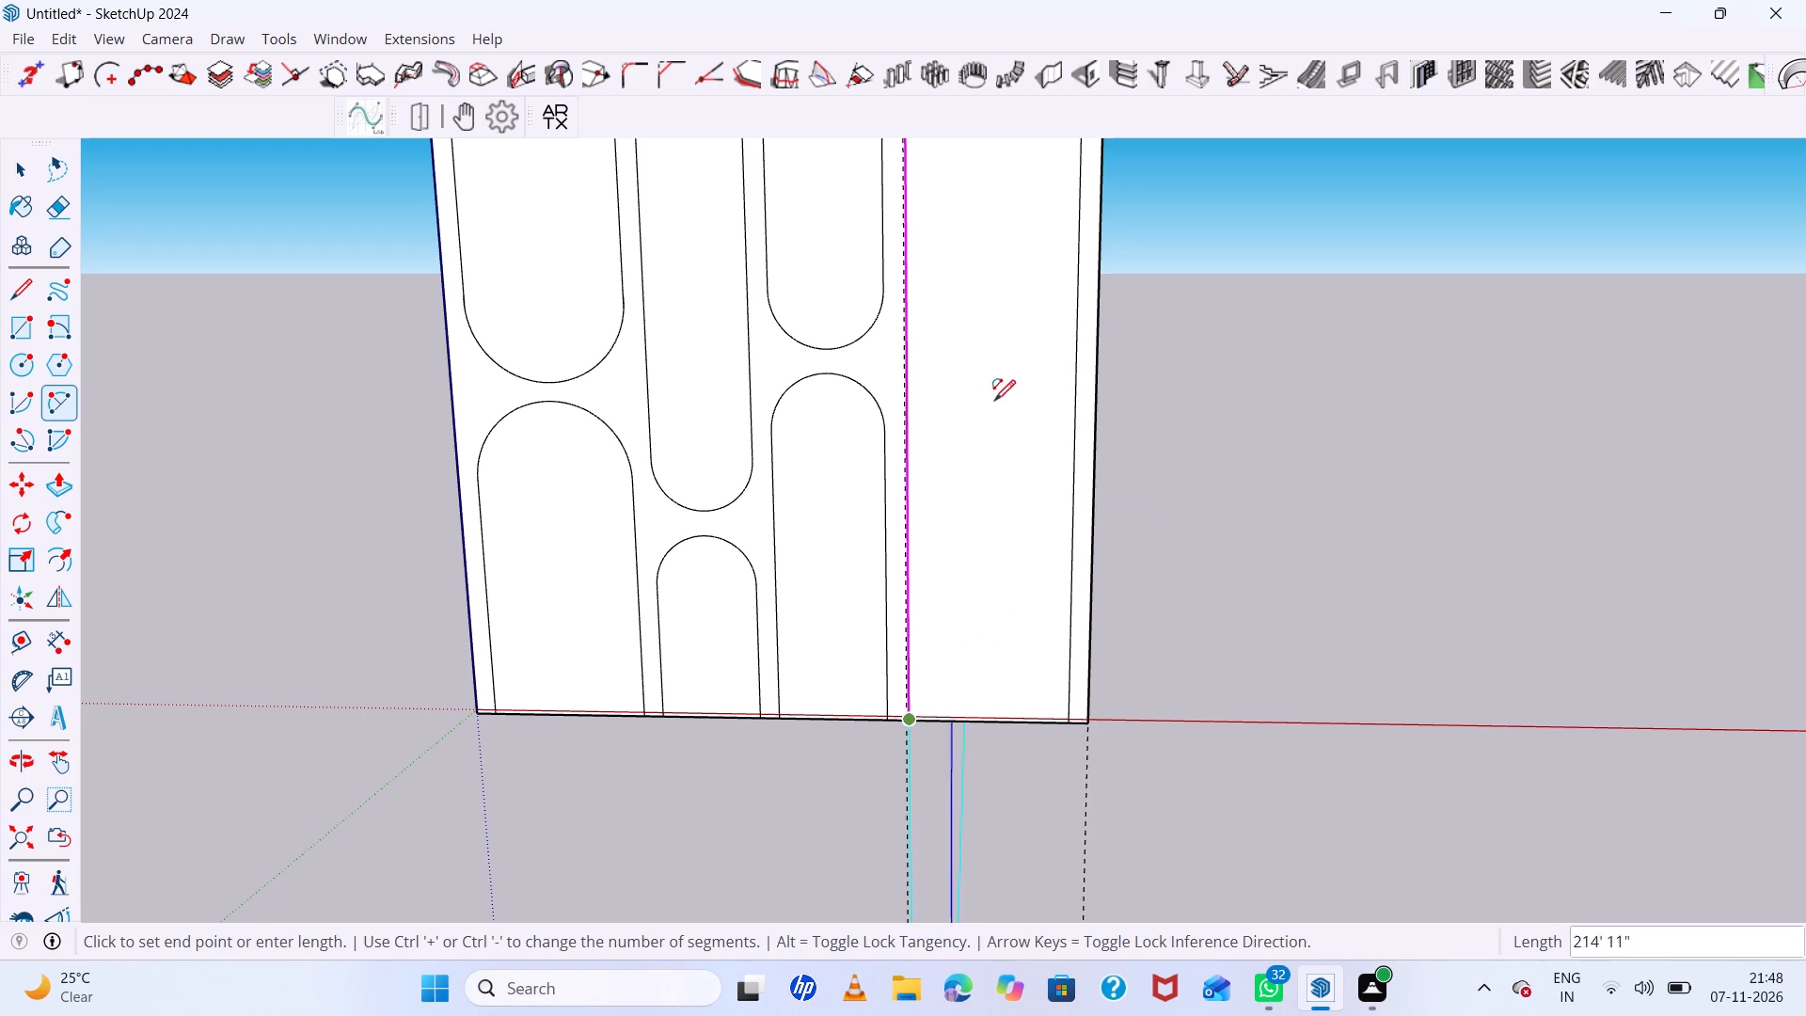
left_click(1095, 521)
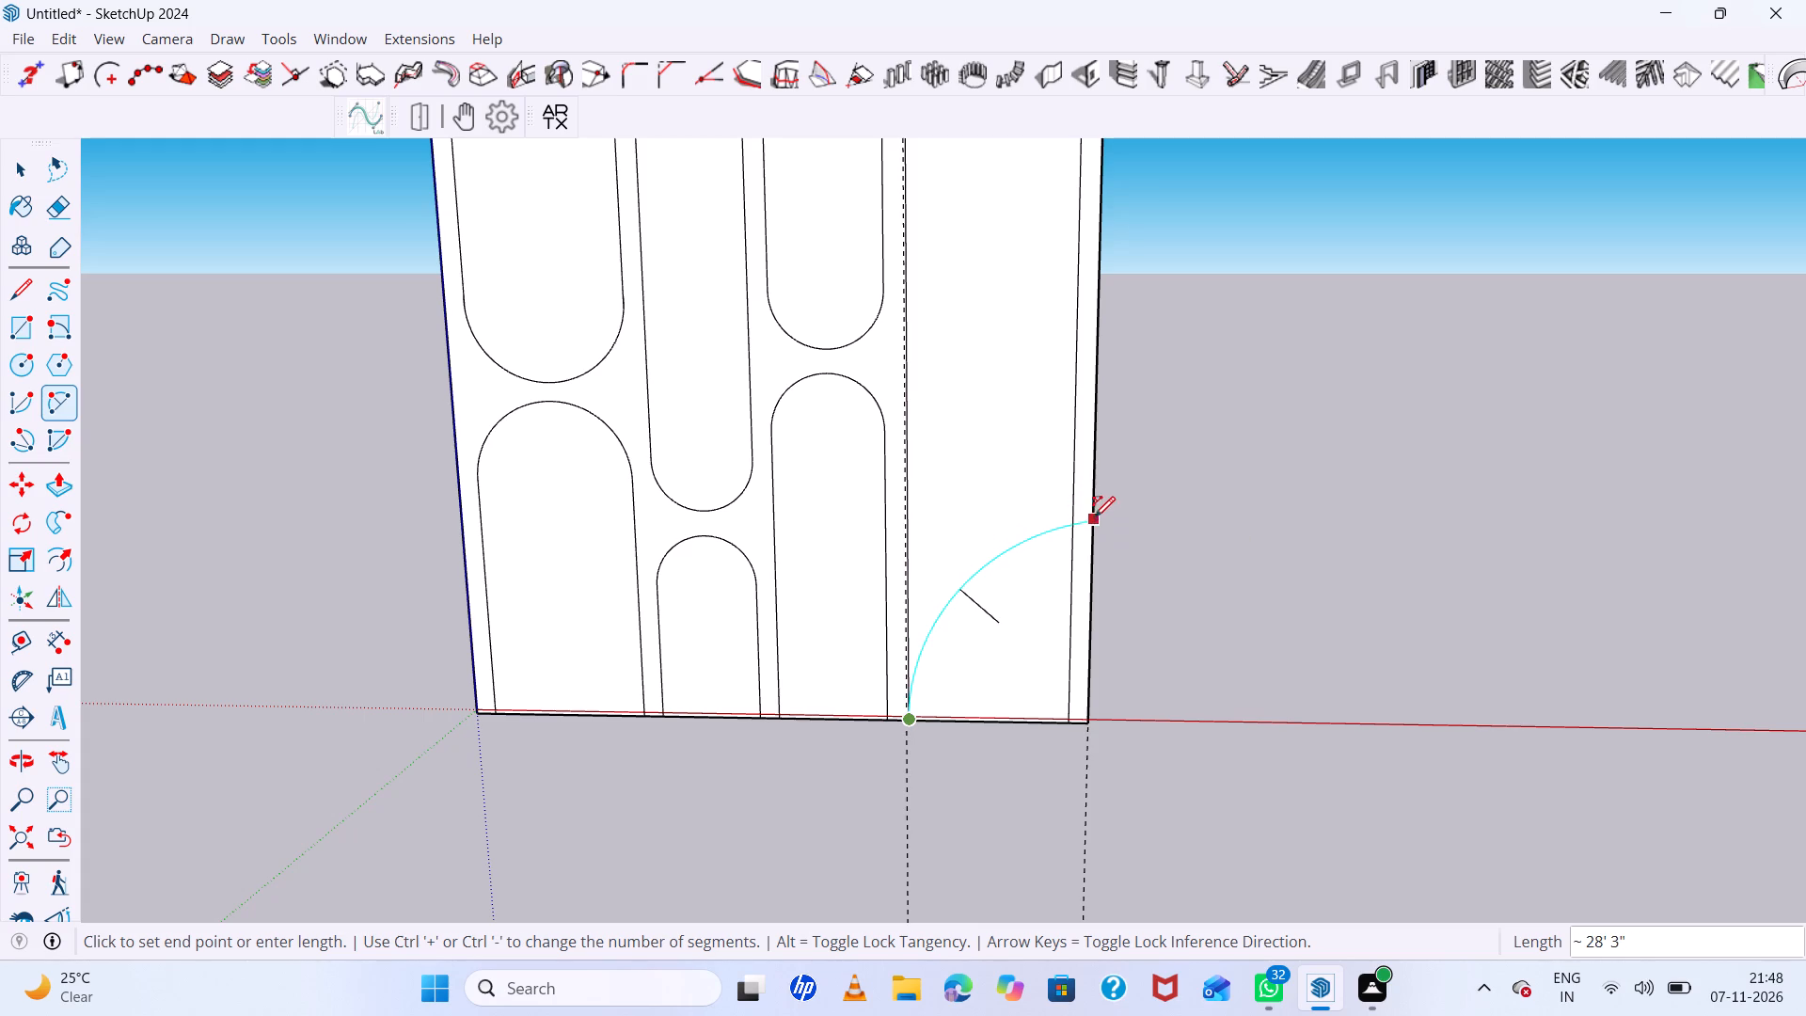
left_click(1095, 434)
key("space")
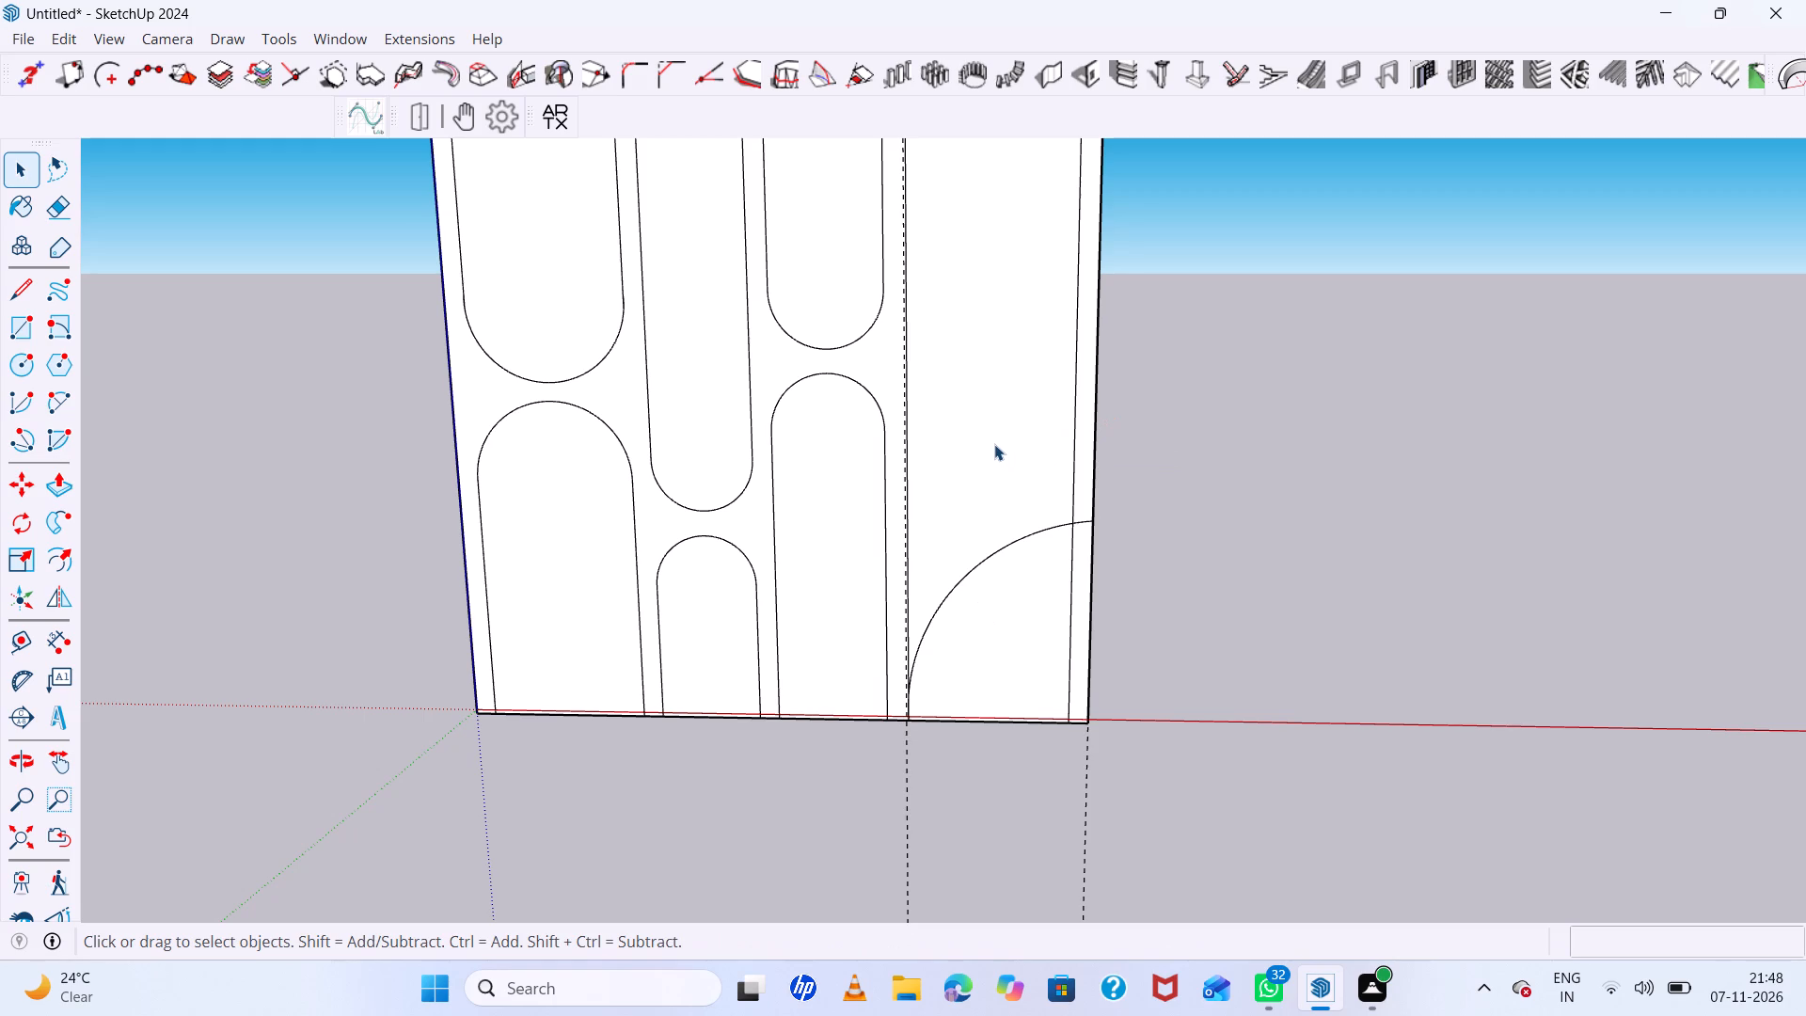
Draw a downward half-circle arc between the fourth panel's side edges, above the quarter arch, with a bulge of about 8' 3".
key("a")
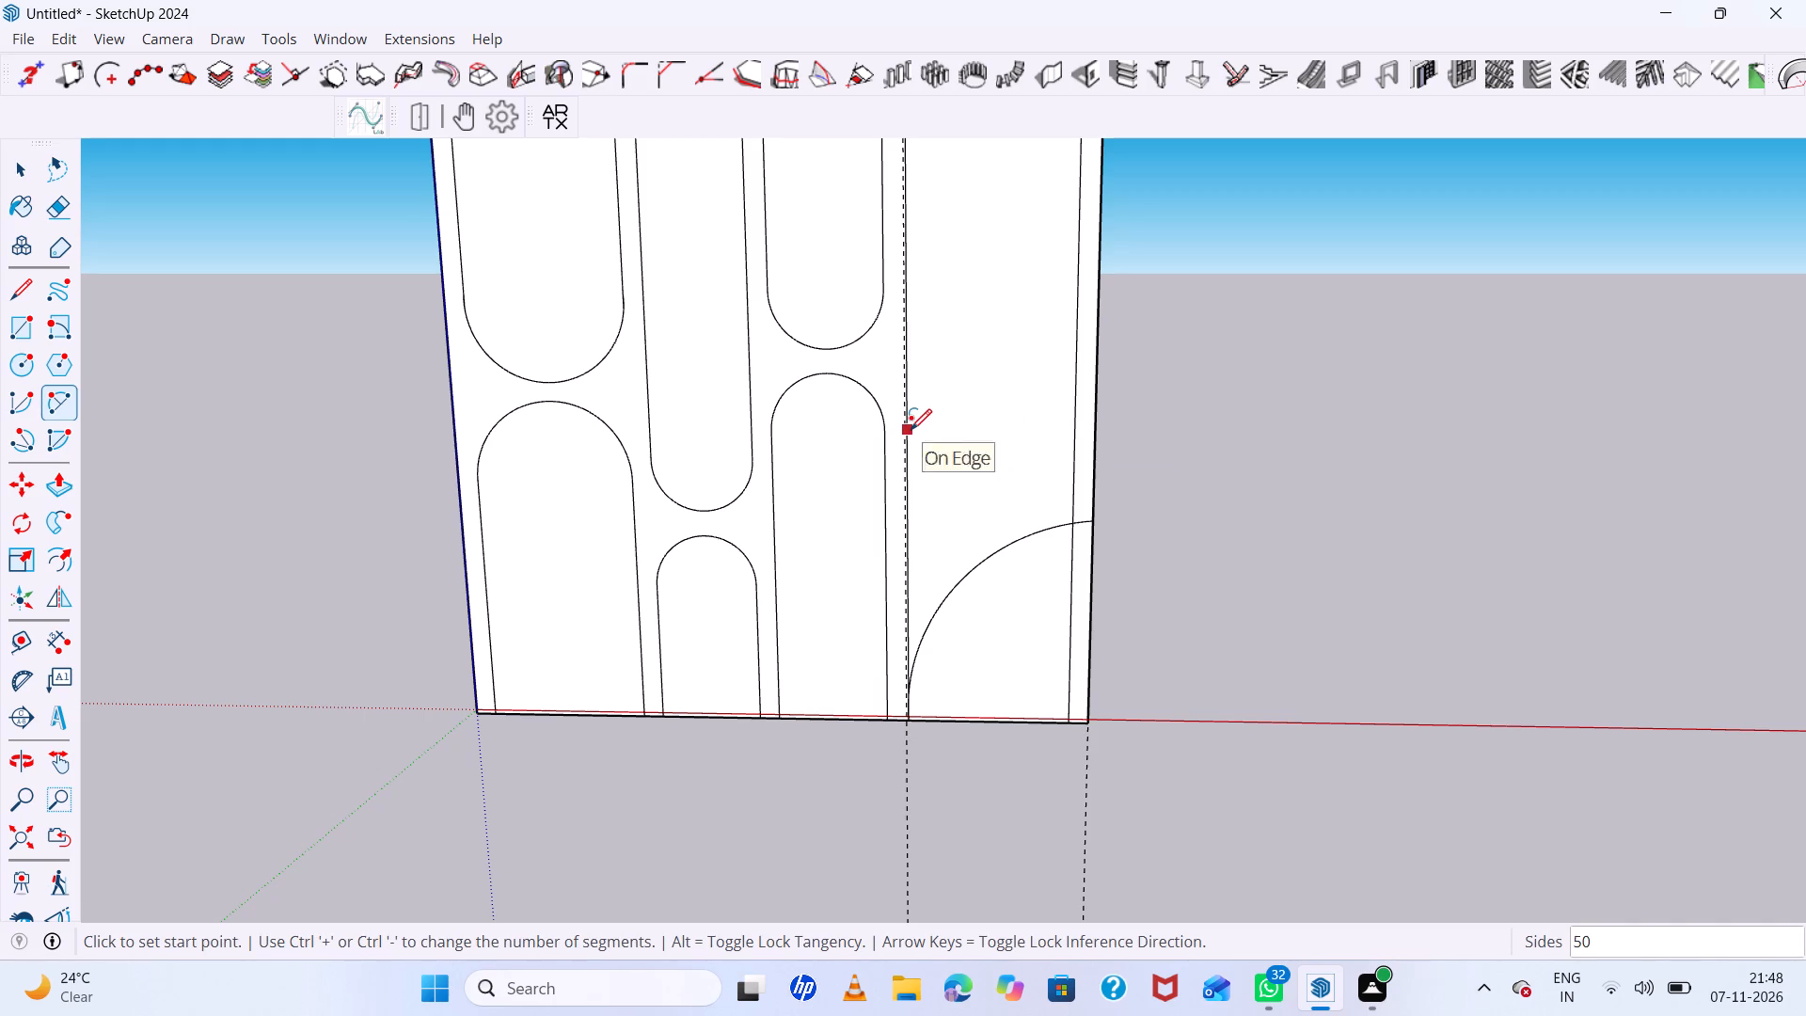
left_click(911, 430)
left_click(1073, 431)
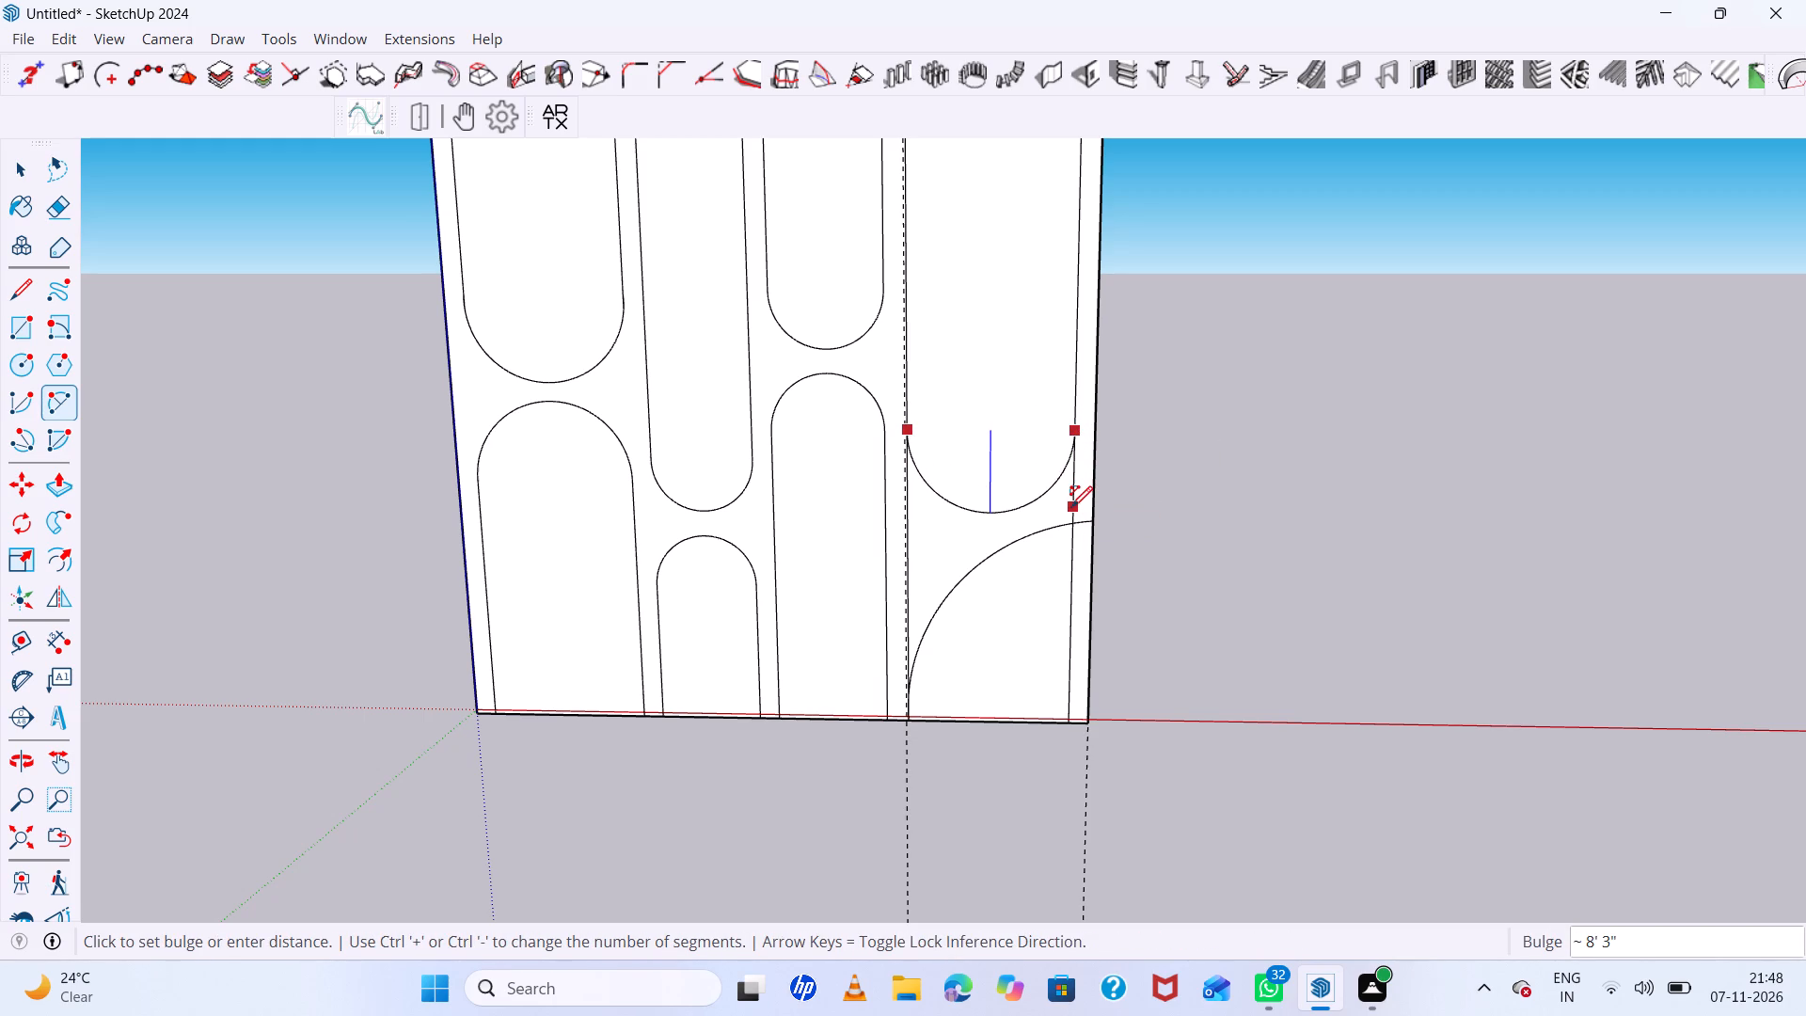
left_click(1071, 507)
key("space")
Erase the fourth panel's outer side line inside the quarter arch and between the two arcs, keeping the box's corner edge.
left_click(1053, 592)
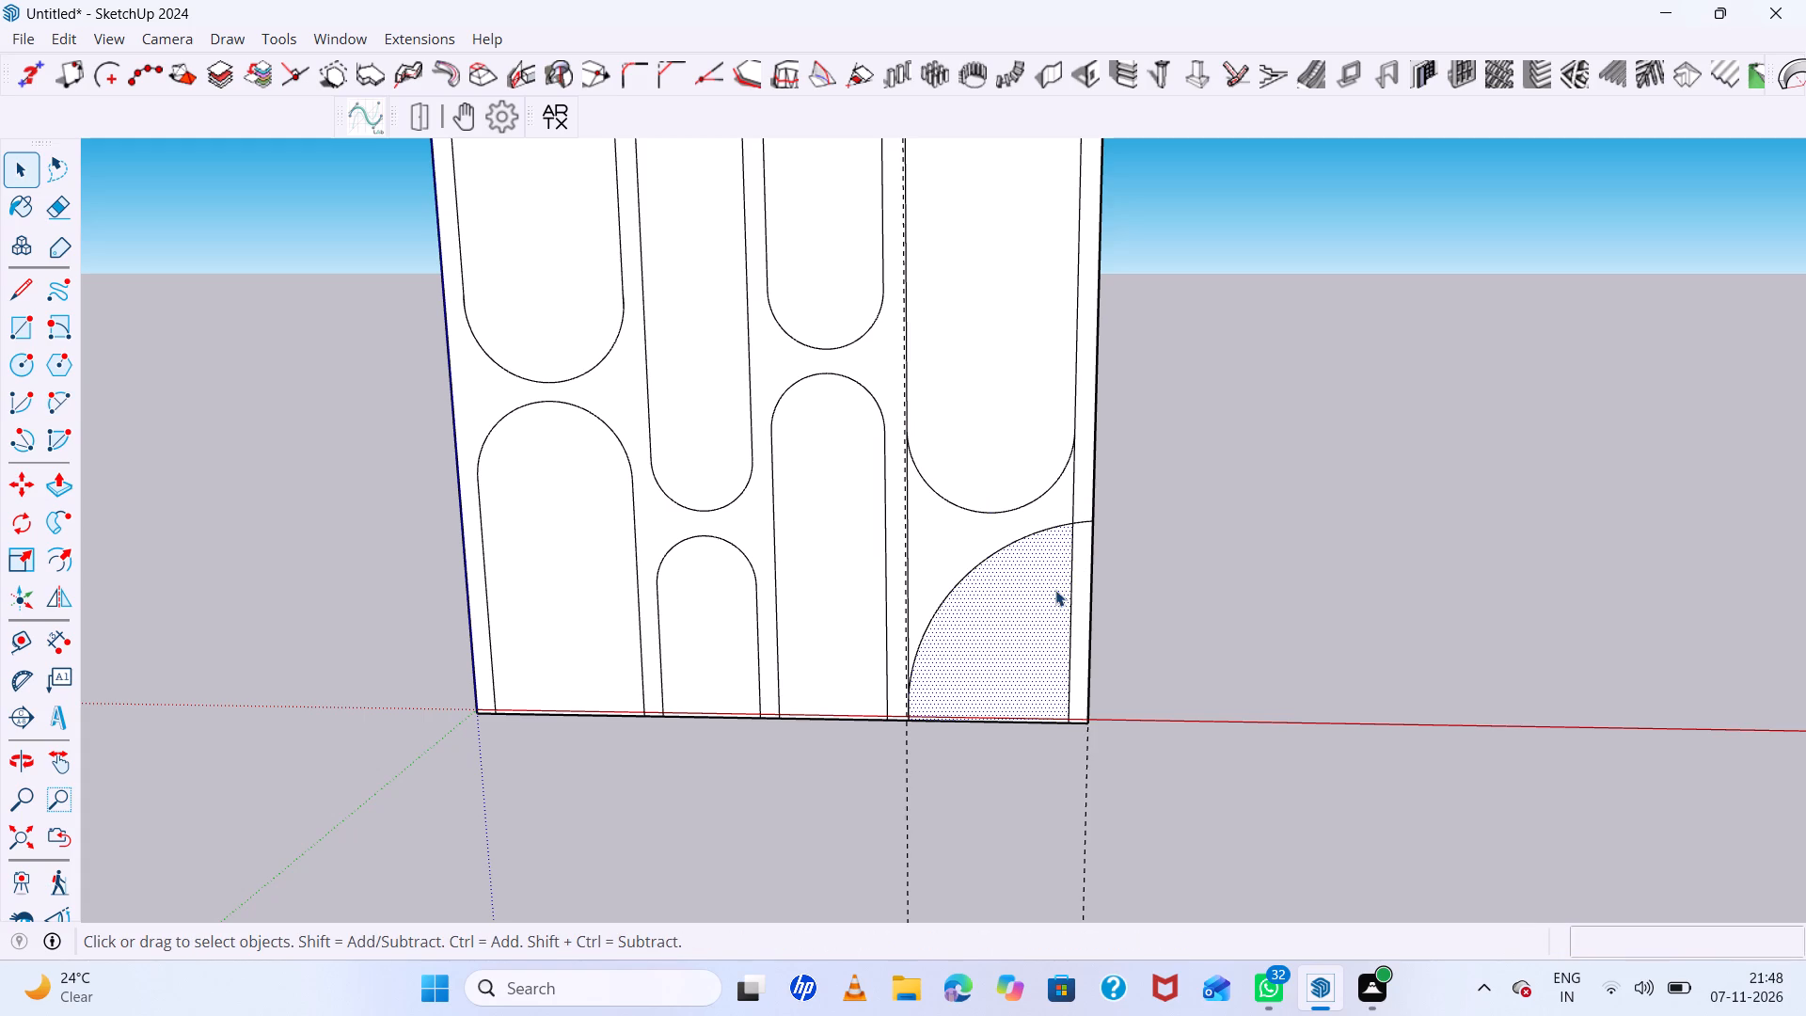
left_click(1073, 596)
key("Delete")
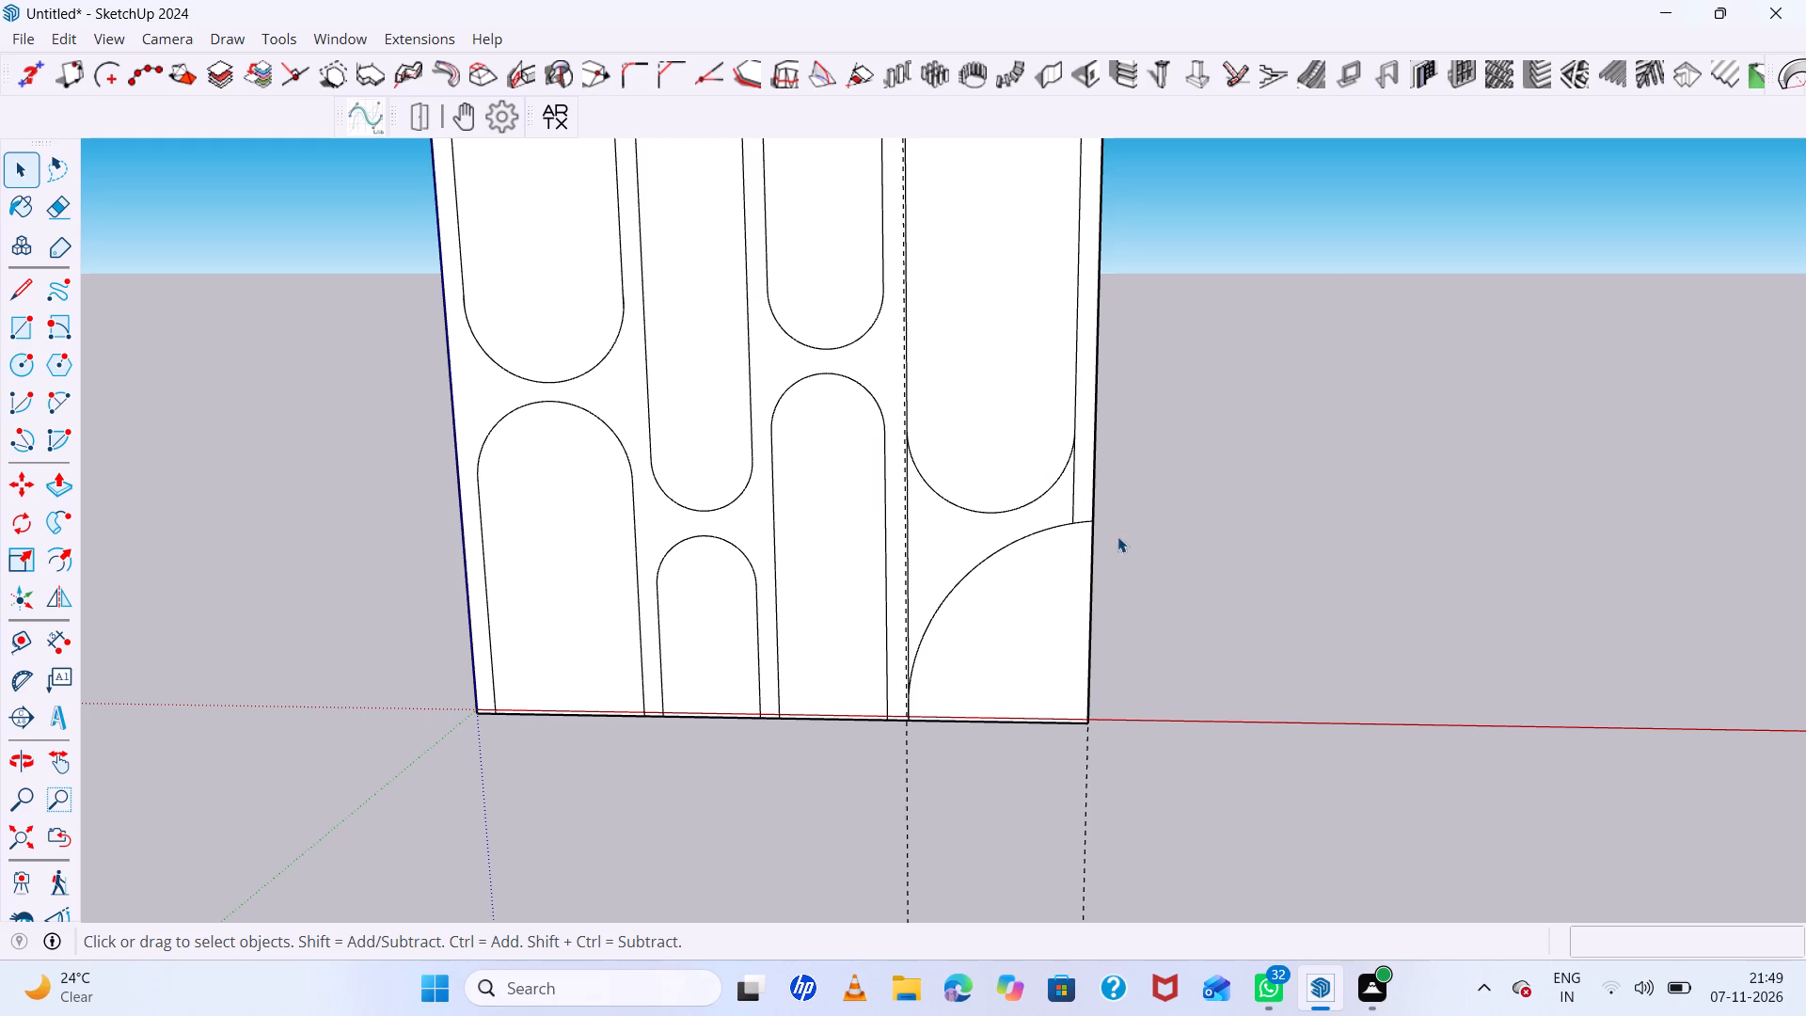
key("e")
left_click_drag(1093, 501, 1076, 500)
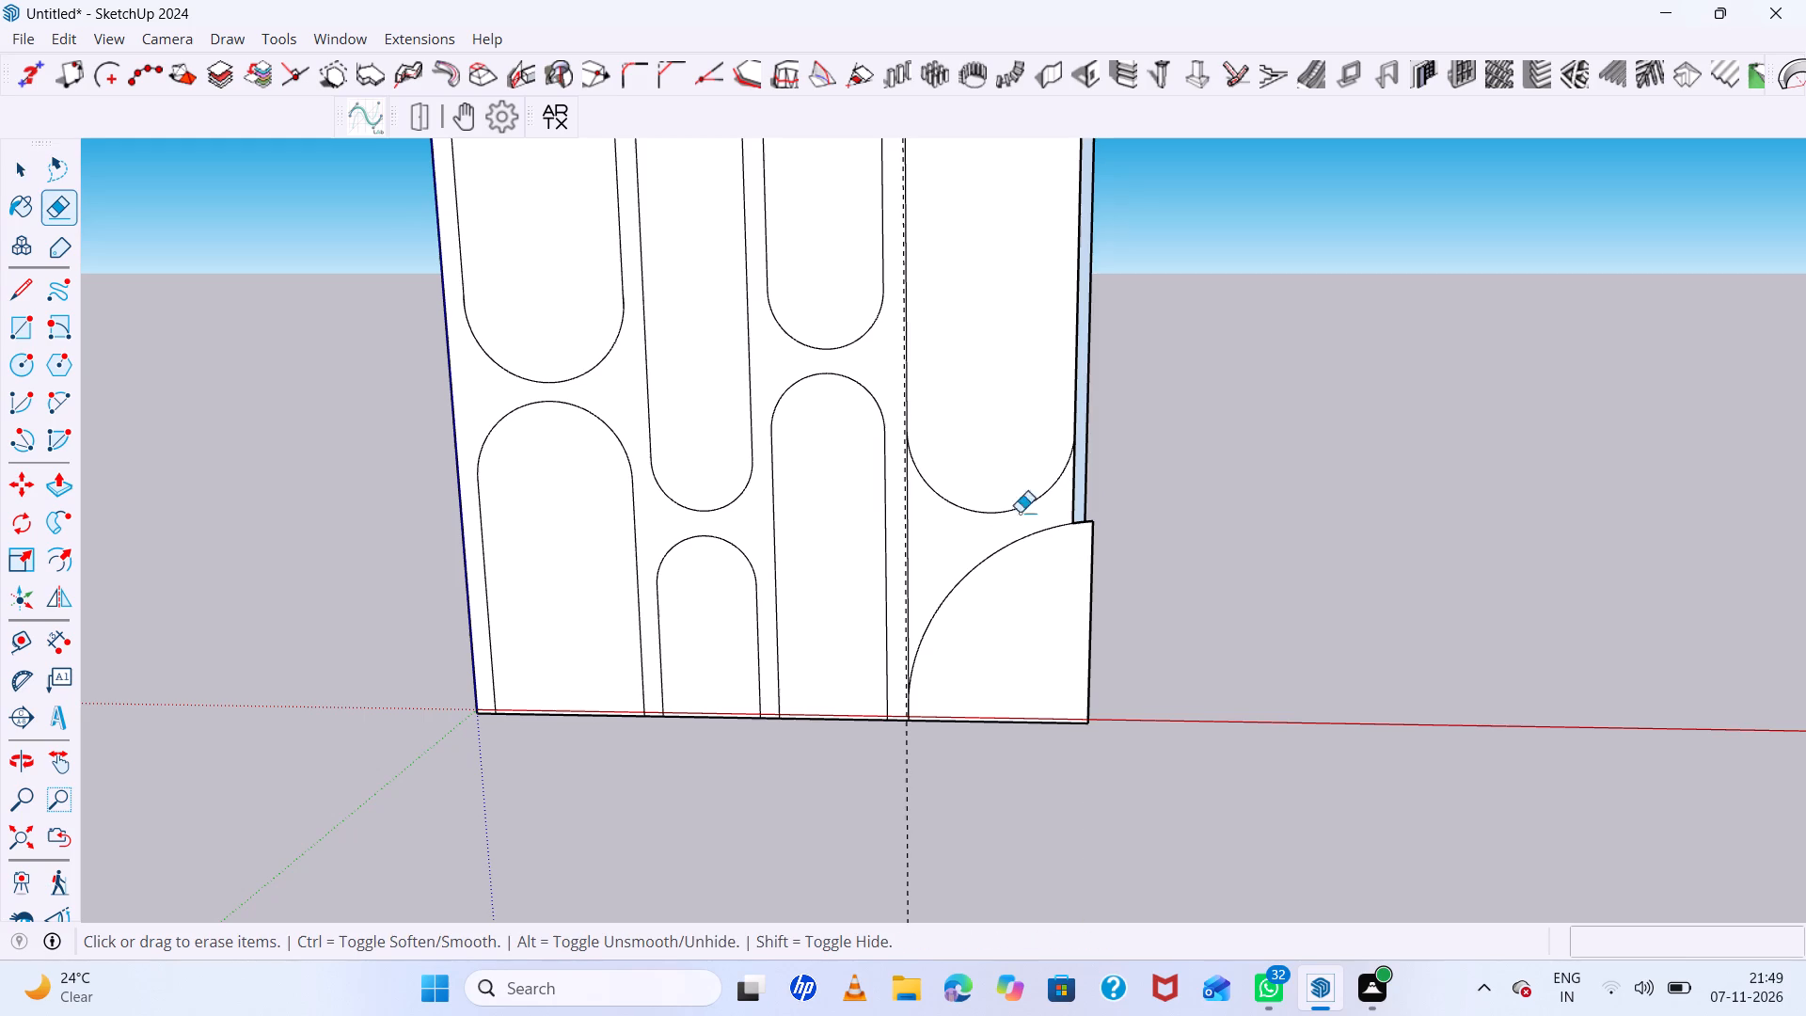
key("ctrl+z")
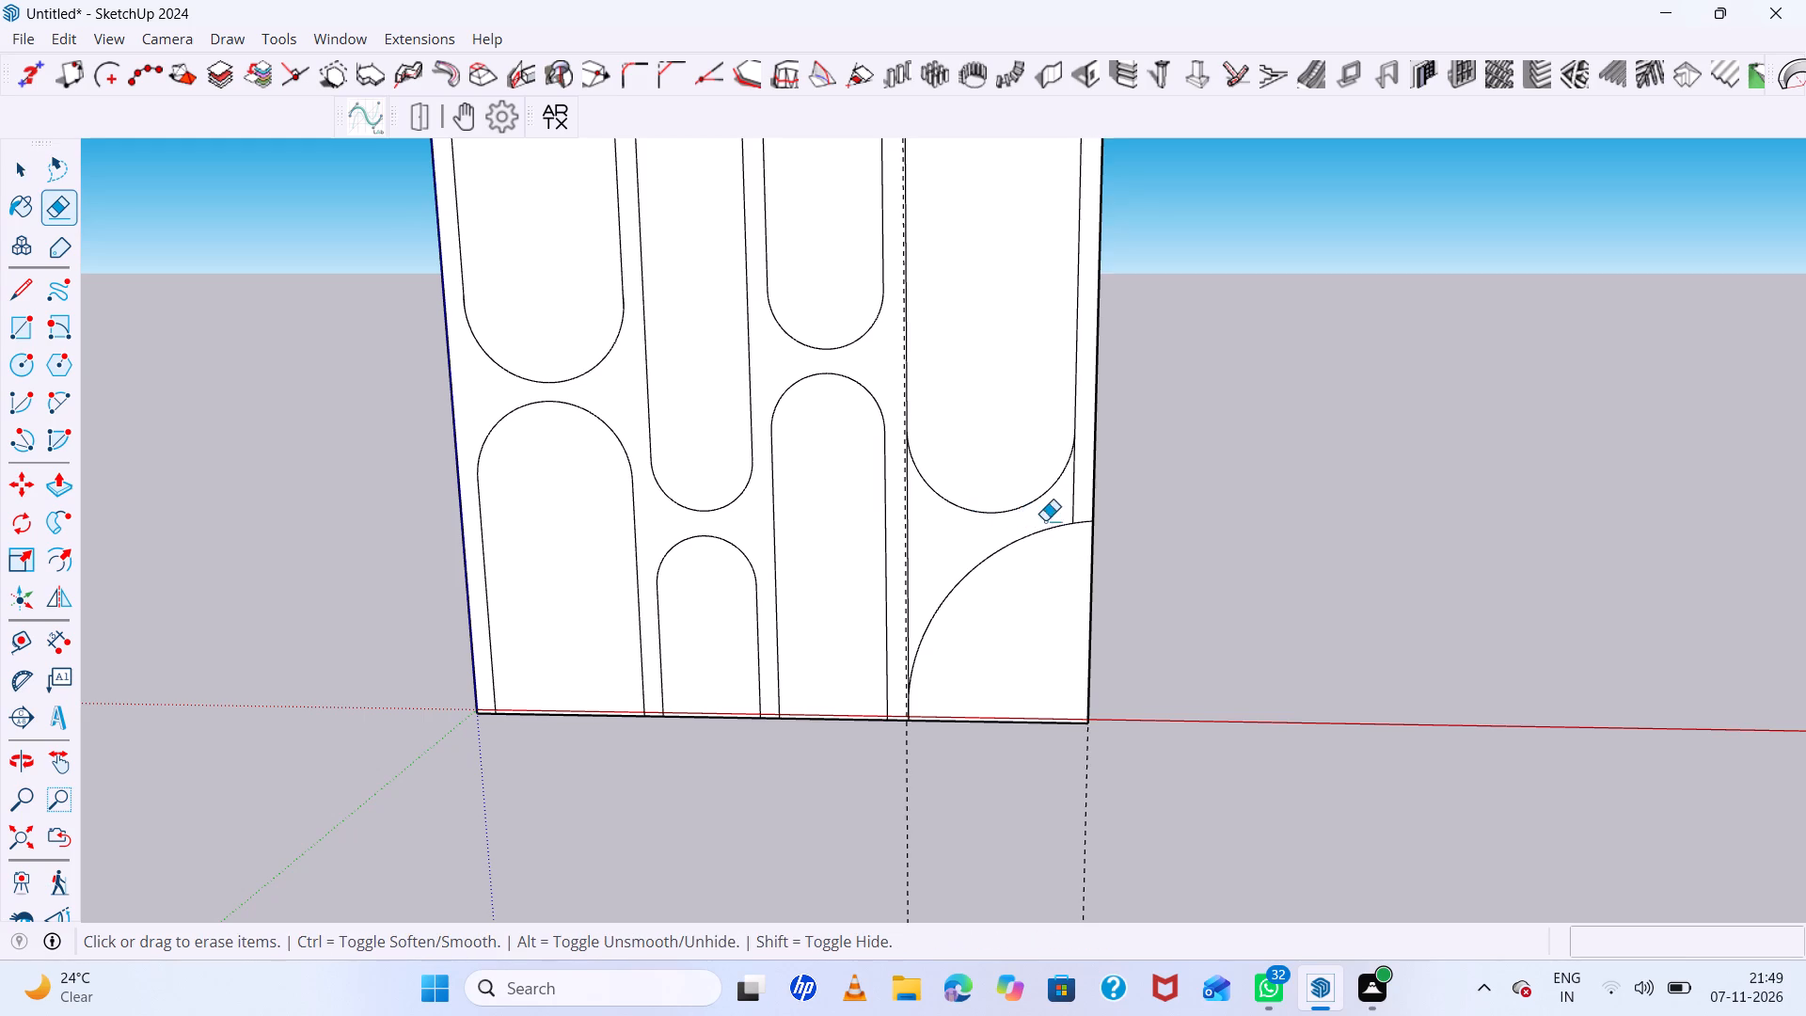
left_click(1077, 487)
Delete all construction guides from the model.
left_click(69, 40)
left_click(241, 276)
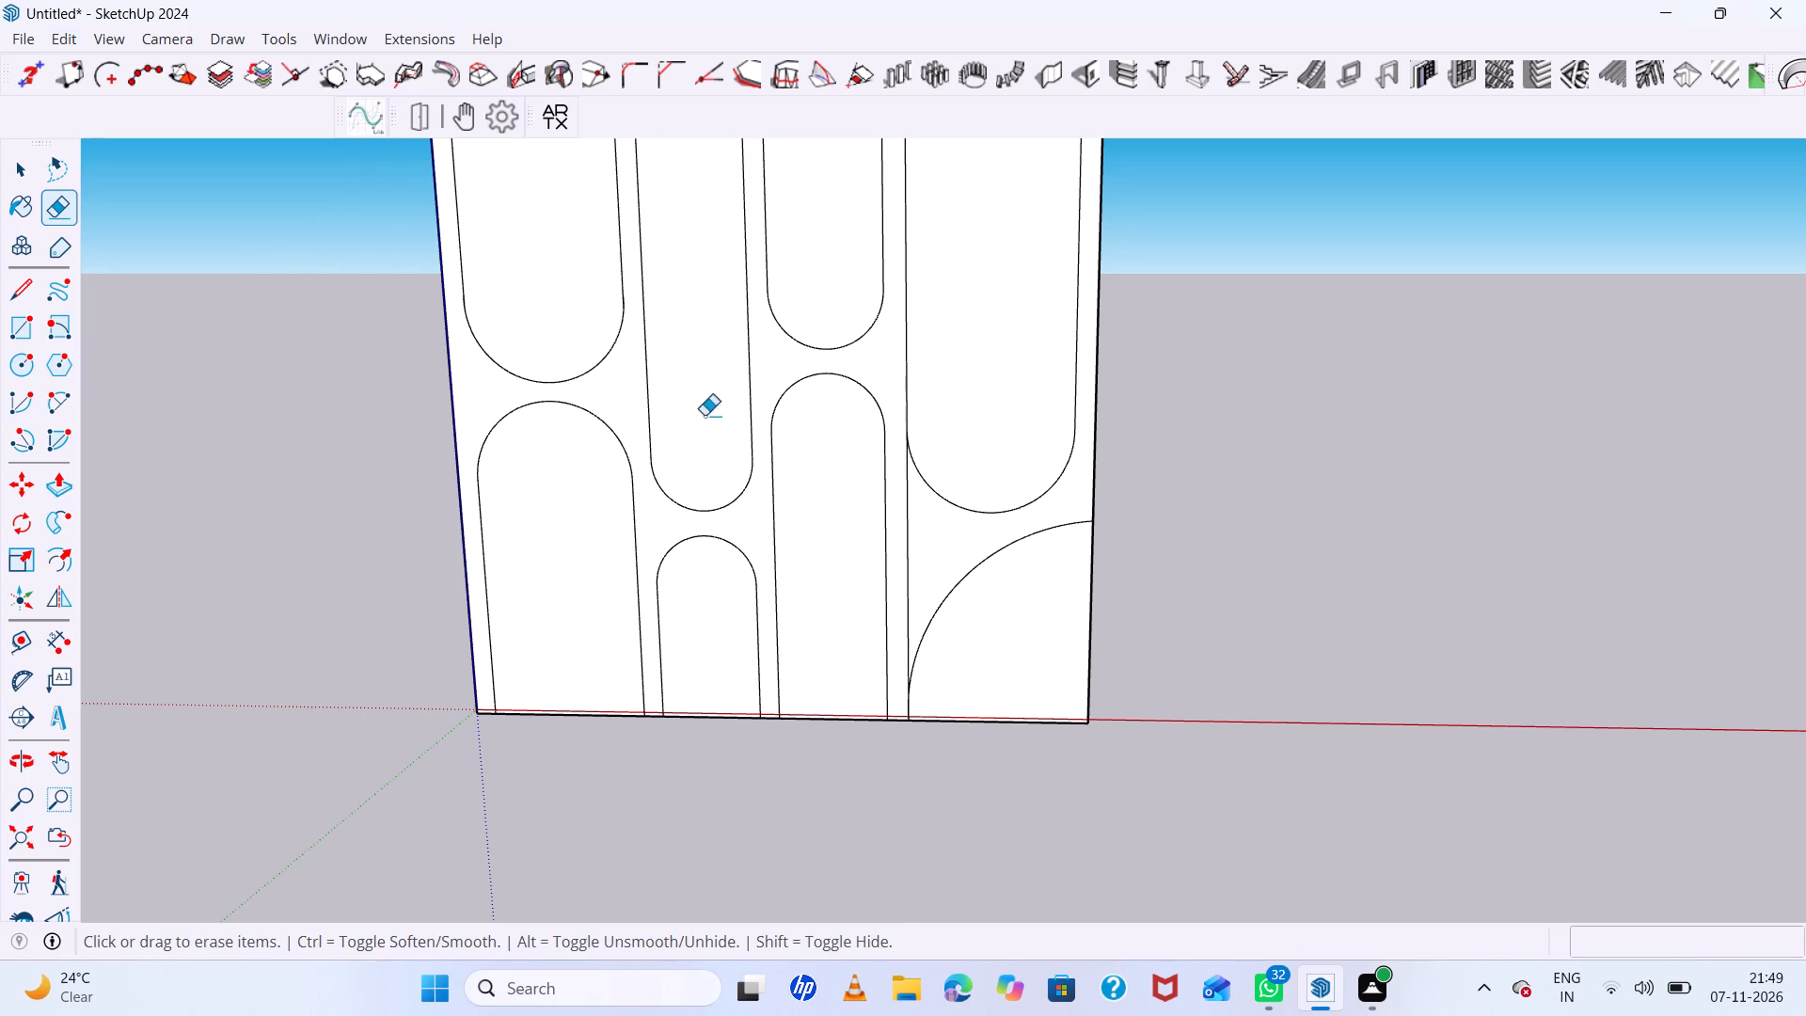
Erase the fourth panel's inner side line between the rounded slot and the quarter arch.
left_click(905, 541)
Push the quarter-arch face at the base of the fourth panel inward 9" through the front wall.
scroll(662, 353, "down", 11)
middle_click_drag(861, 504, 773, 564)
key("space")
scroll(816, 471, "up", 5)
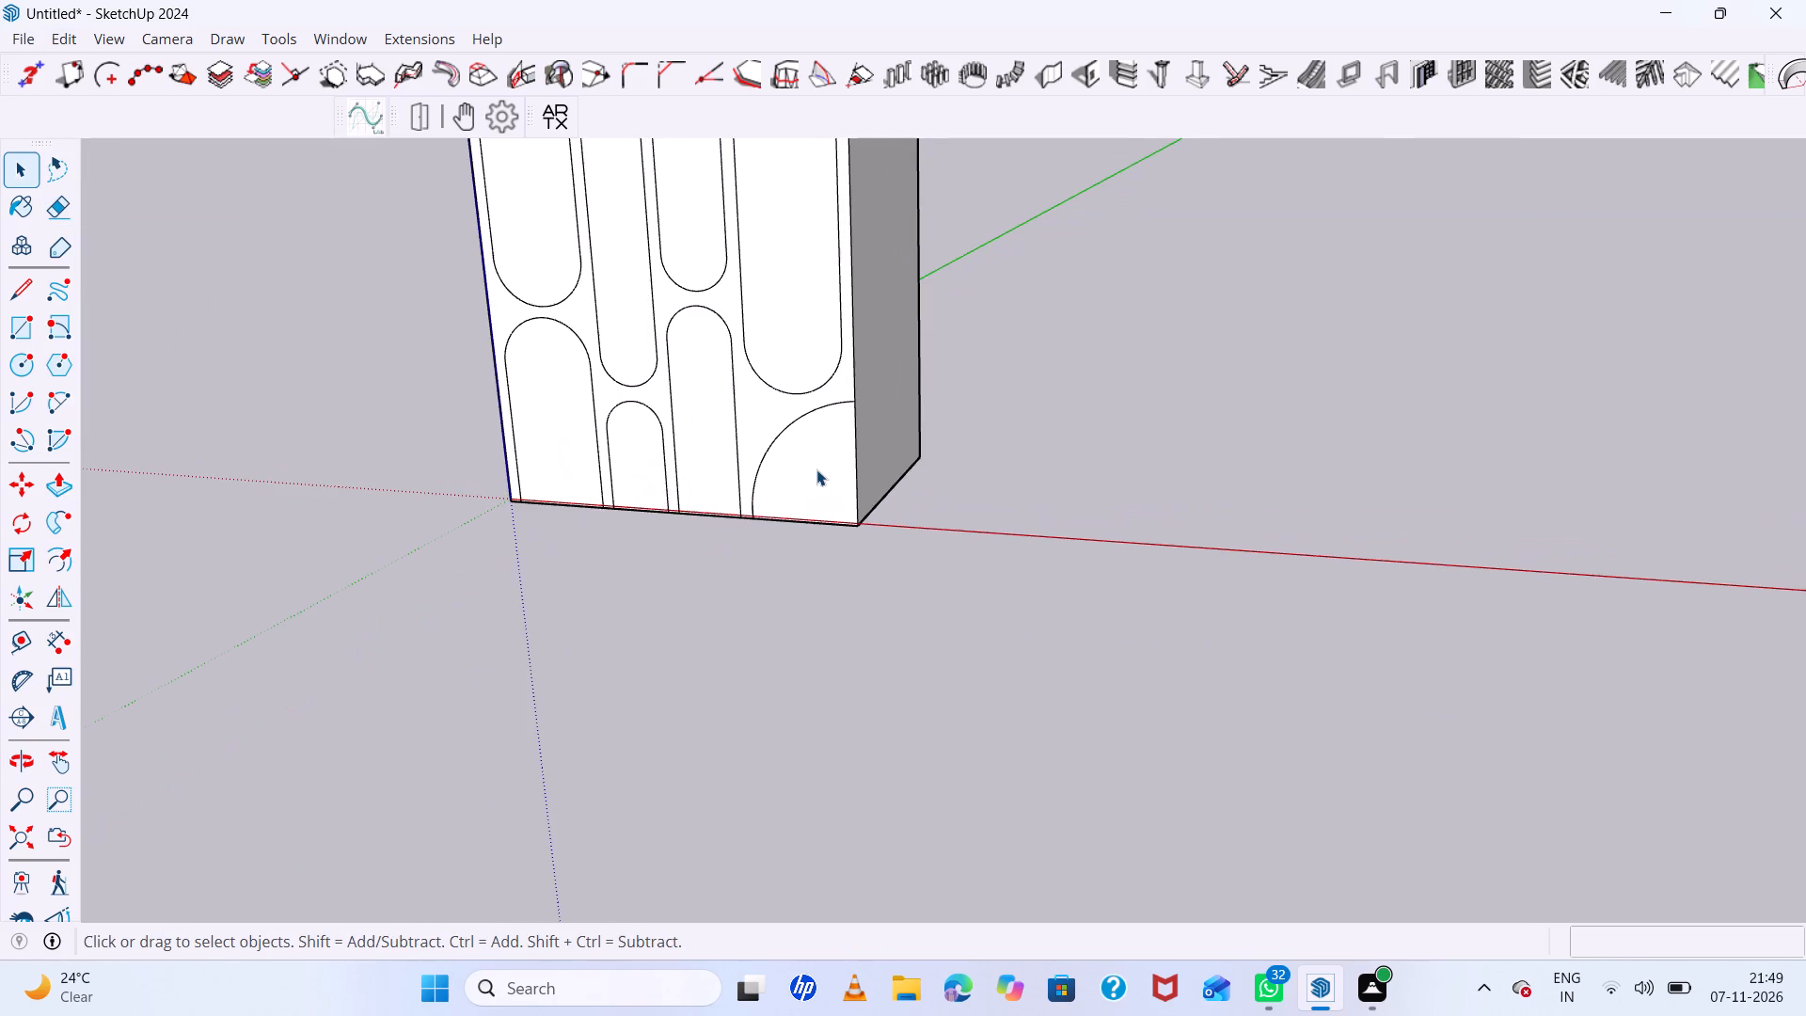
left_click(816, 468)
key("p")
left_click(816, 465)
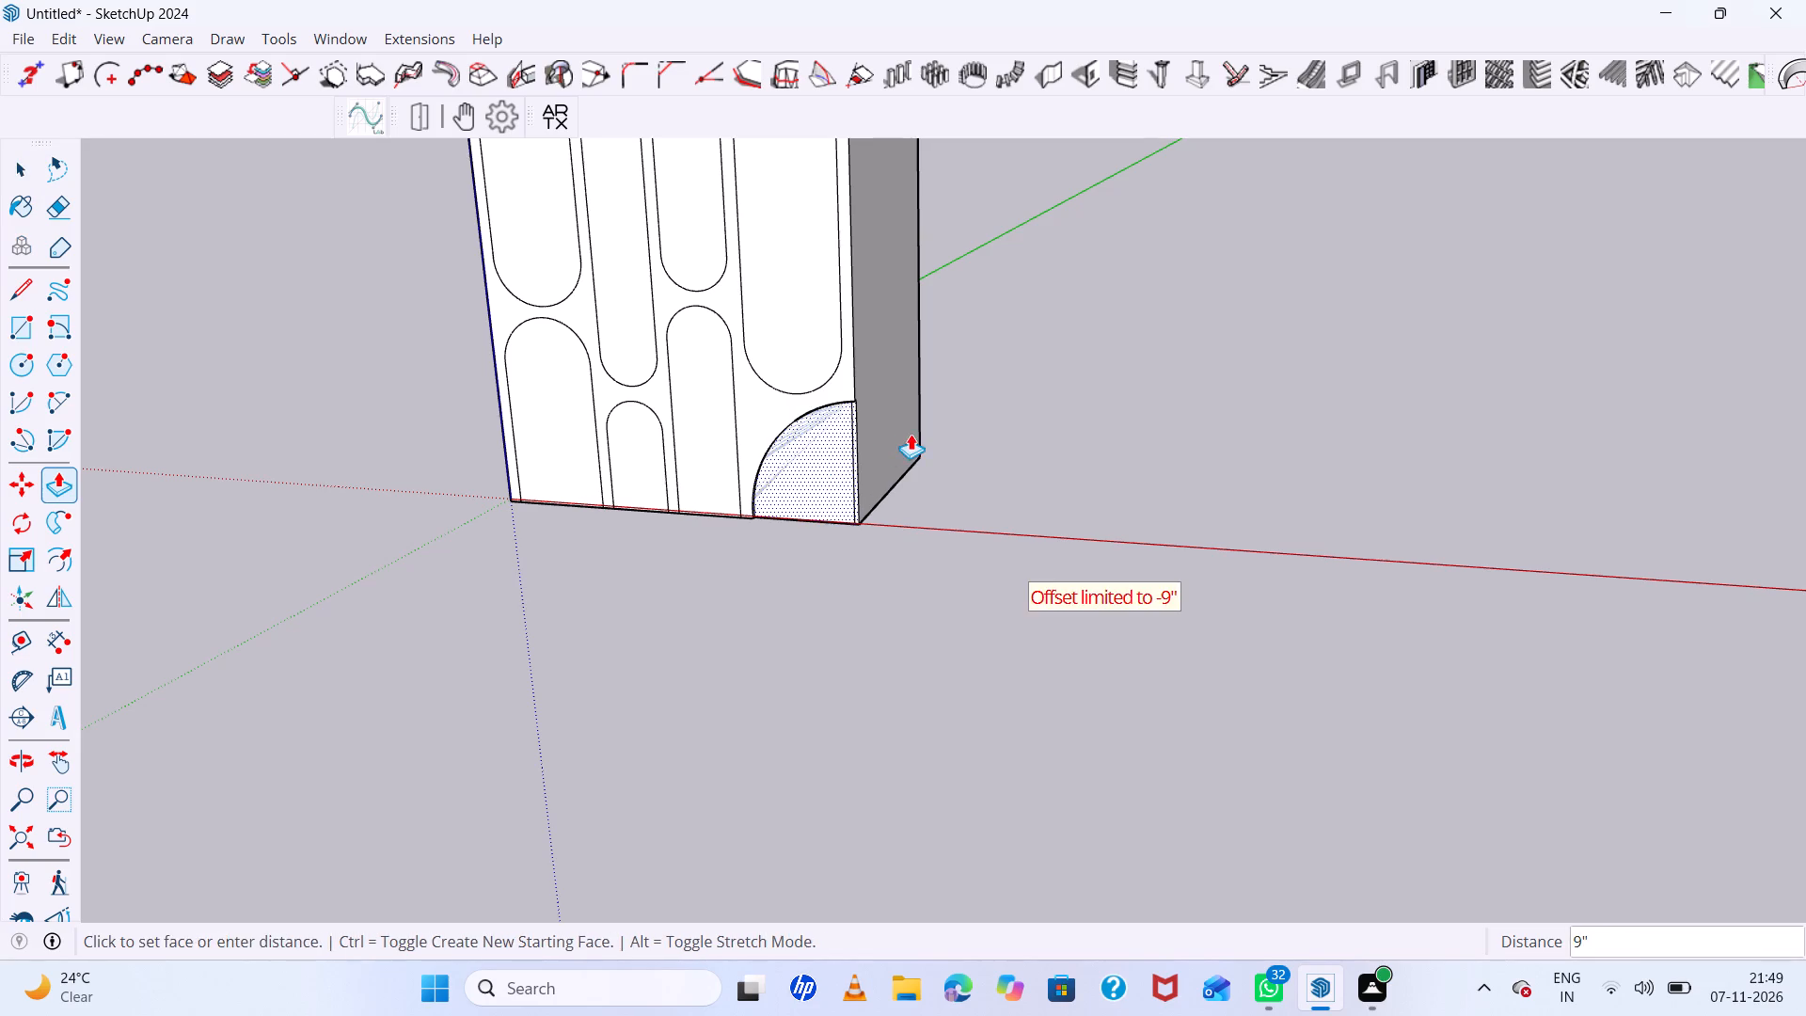
left_click(910, 434)
Push the quarter-arch area further back through the box with Push/Pull.
left_click(812, 482)
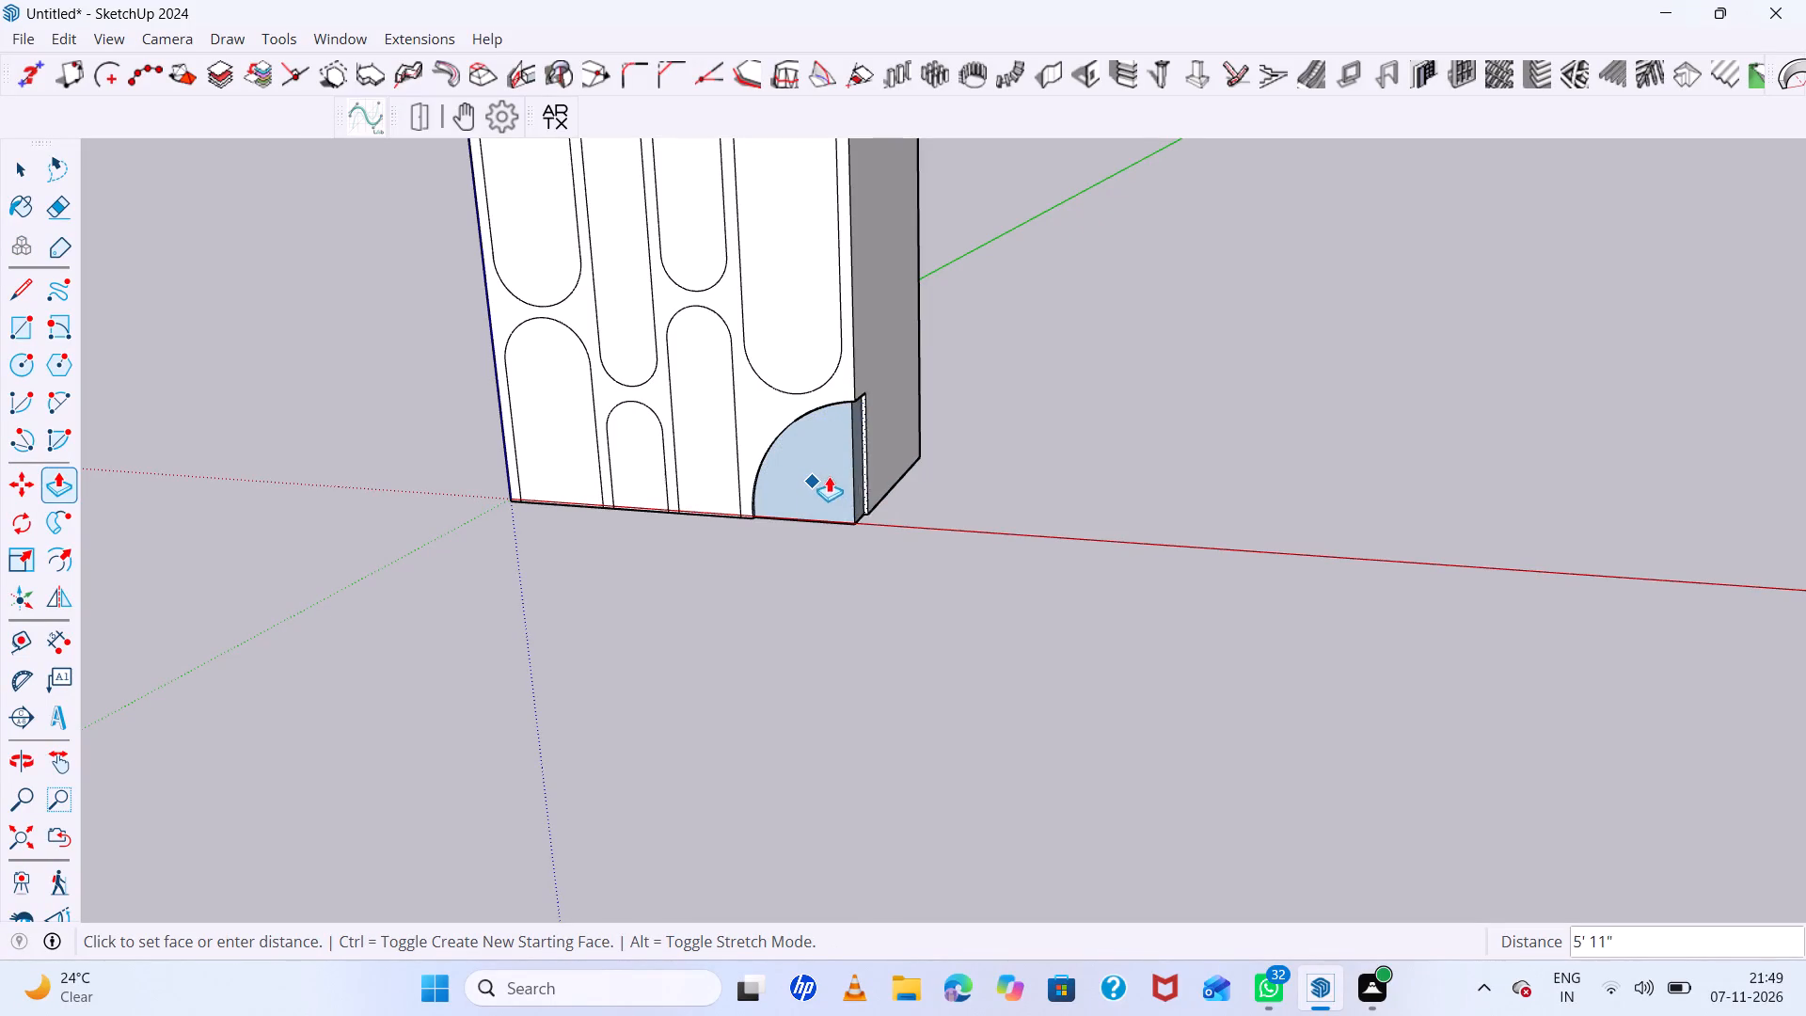
left_click(933, 435)
left_click(762, 522)
left_click(816, 491)
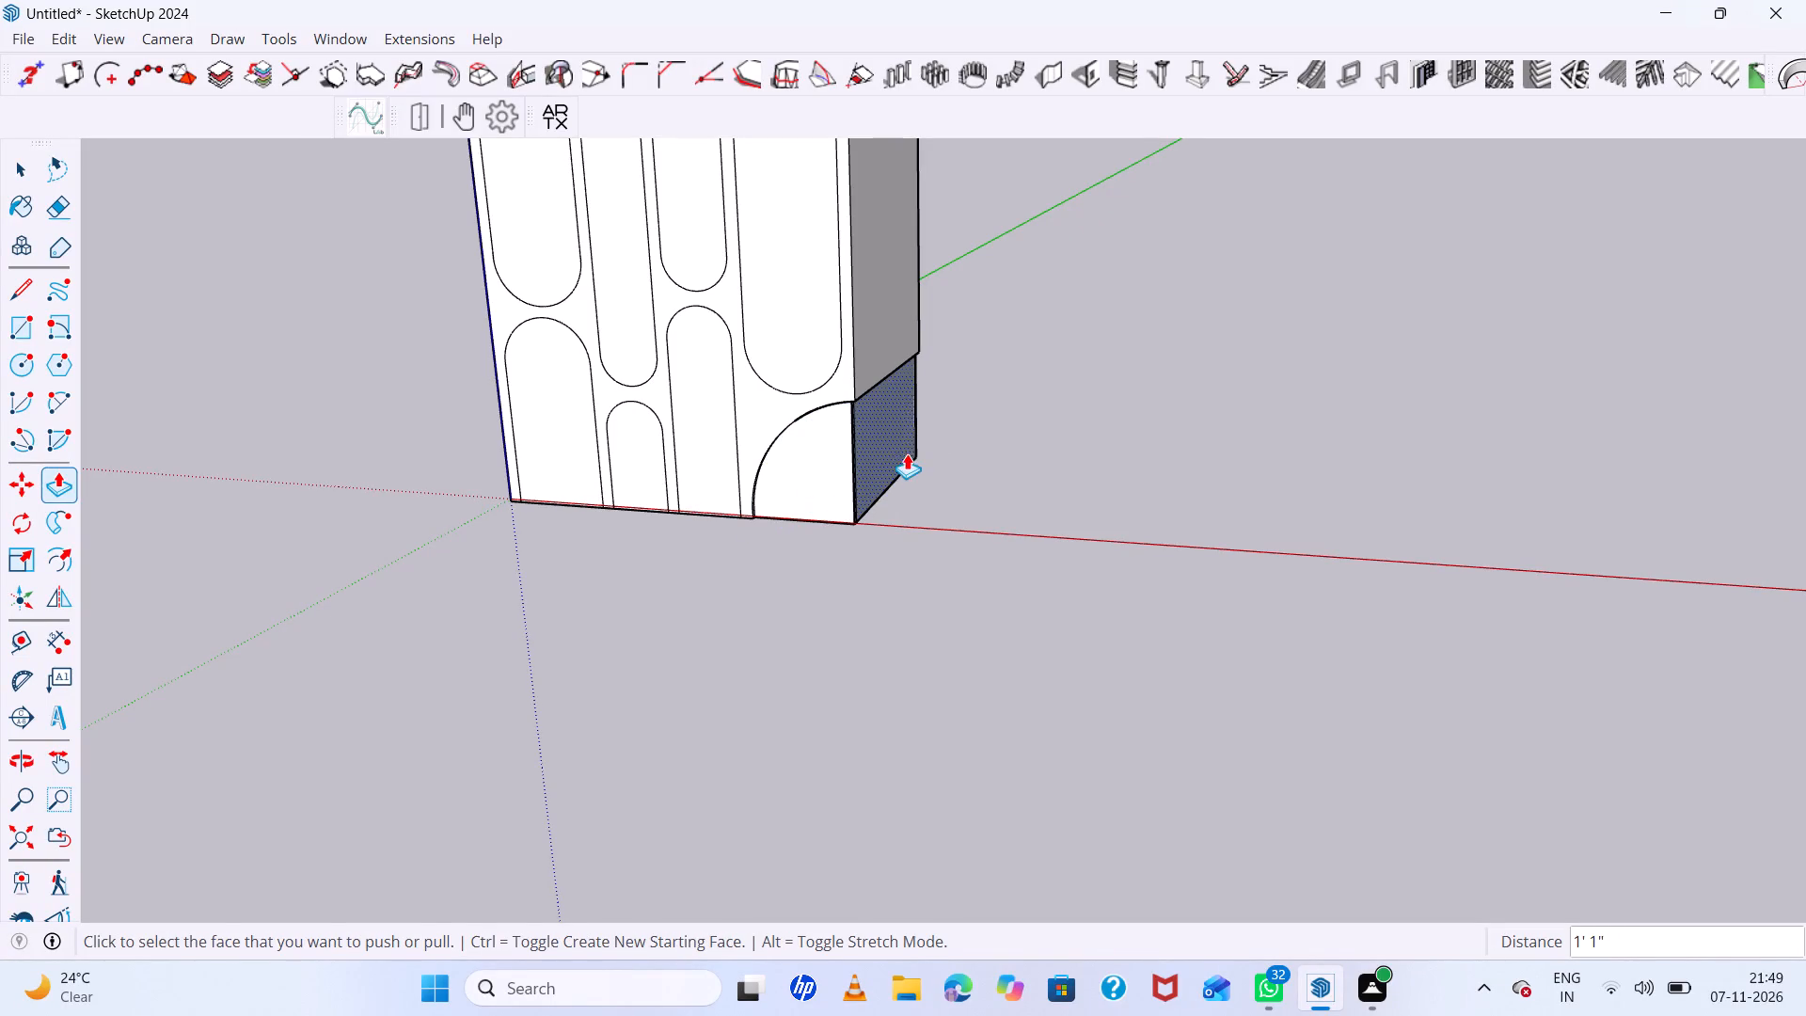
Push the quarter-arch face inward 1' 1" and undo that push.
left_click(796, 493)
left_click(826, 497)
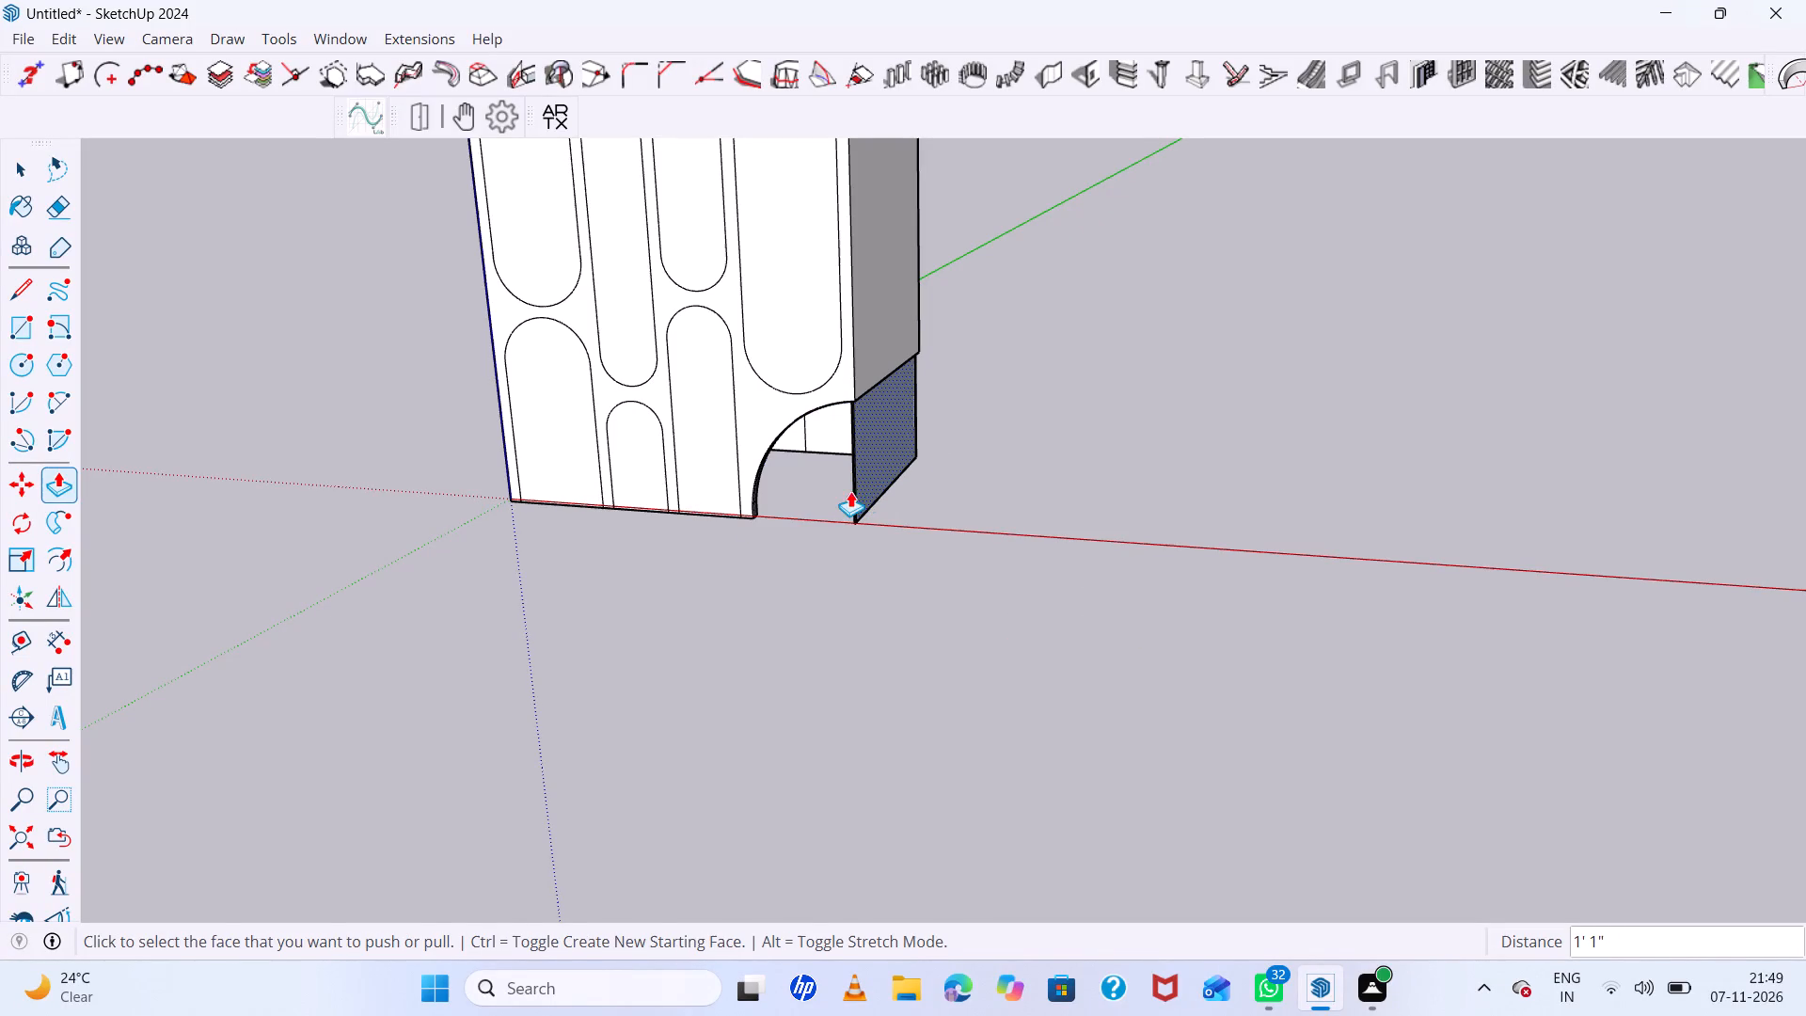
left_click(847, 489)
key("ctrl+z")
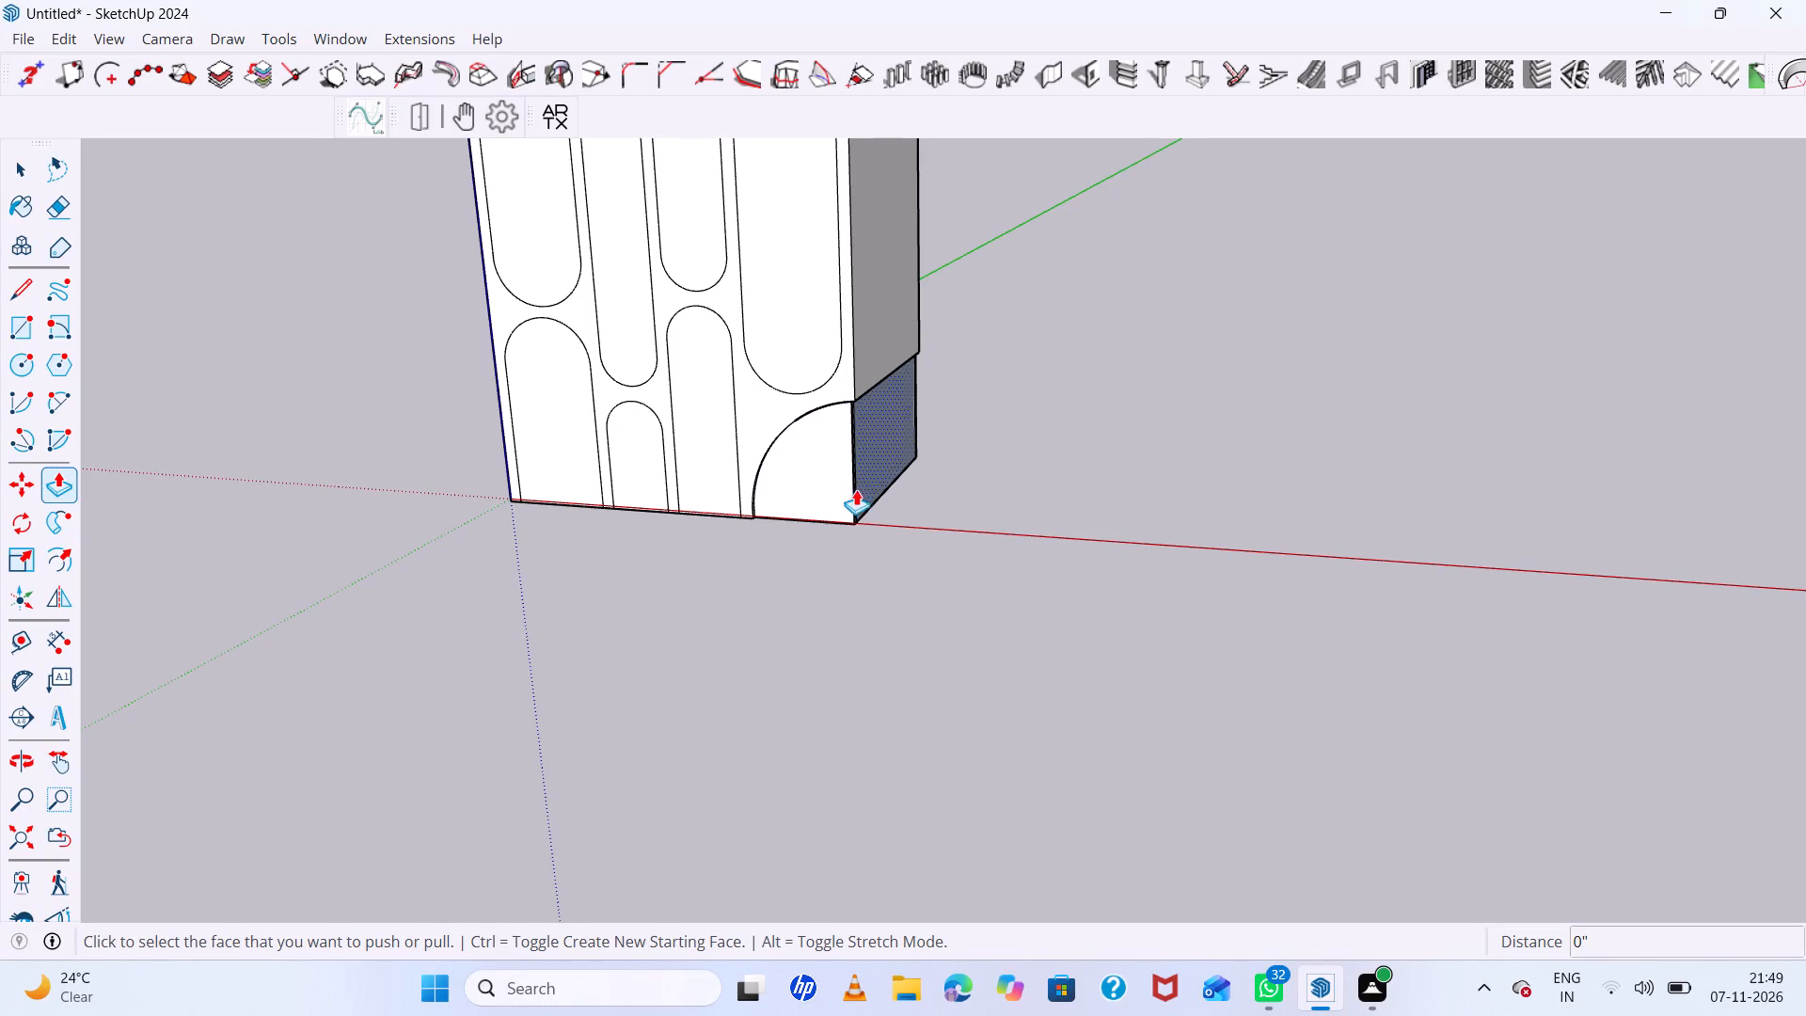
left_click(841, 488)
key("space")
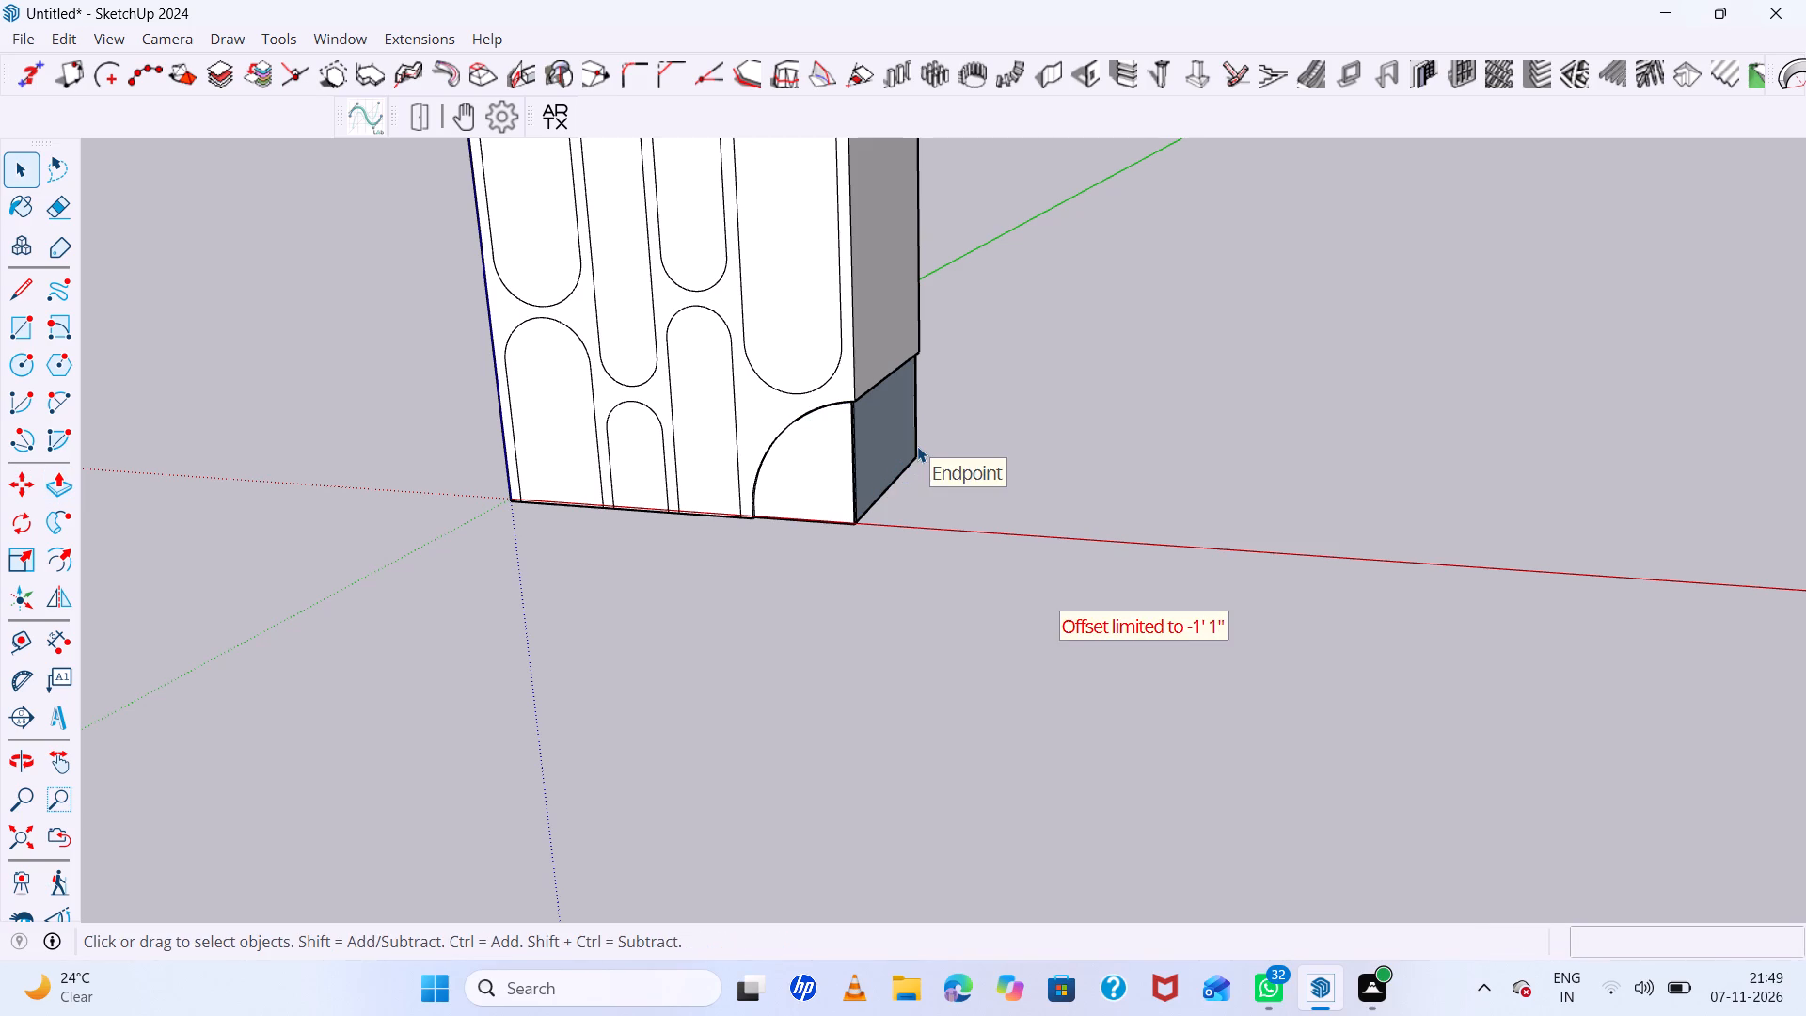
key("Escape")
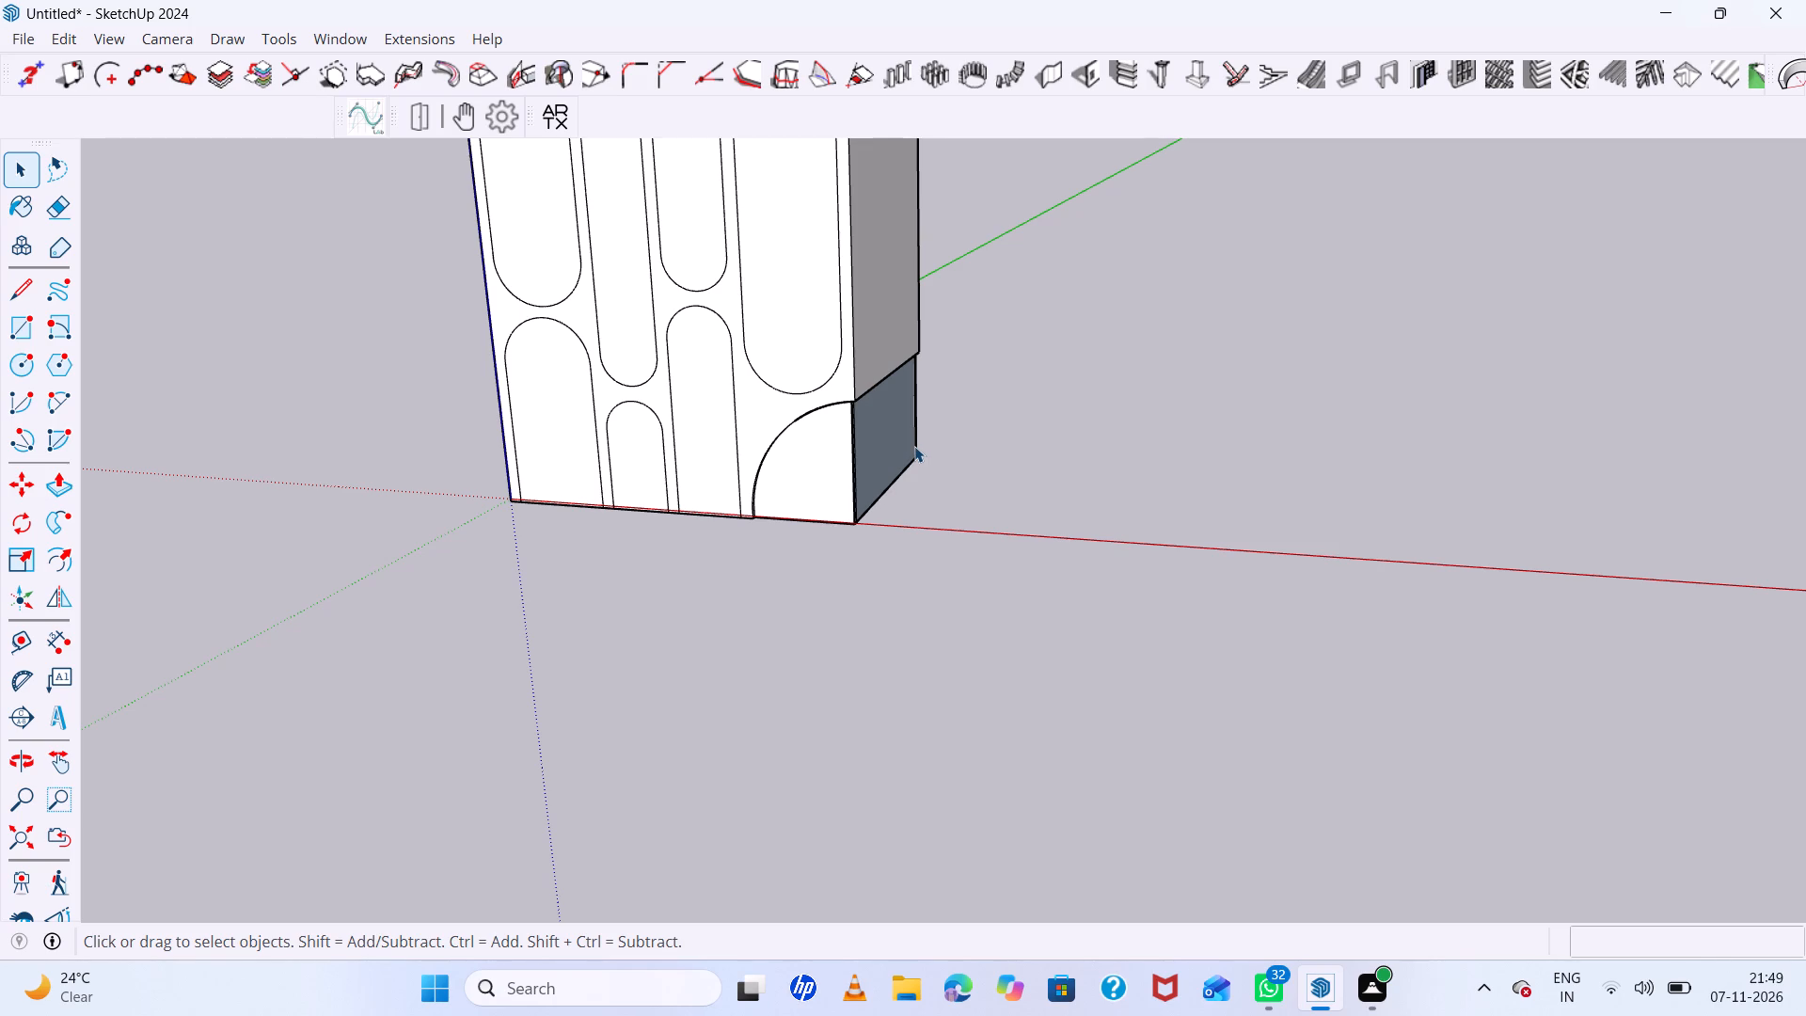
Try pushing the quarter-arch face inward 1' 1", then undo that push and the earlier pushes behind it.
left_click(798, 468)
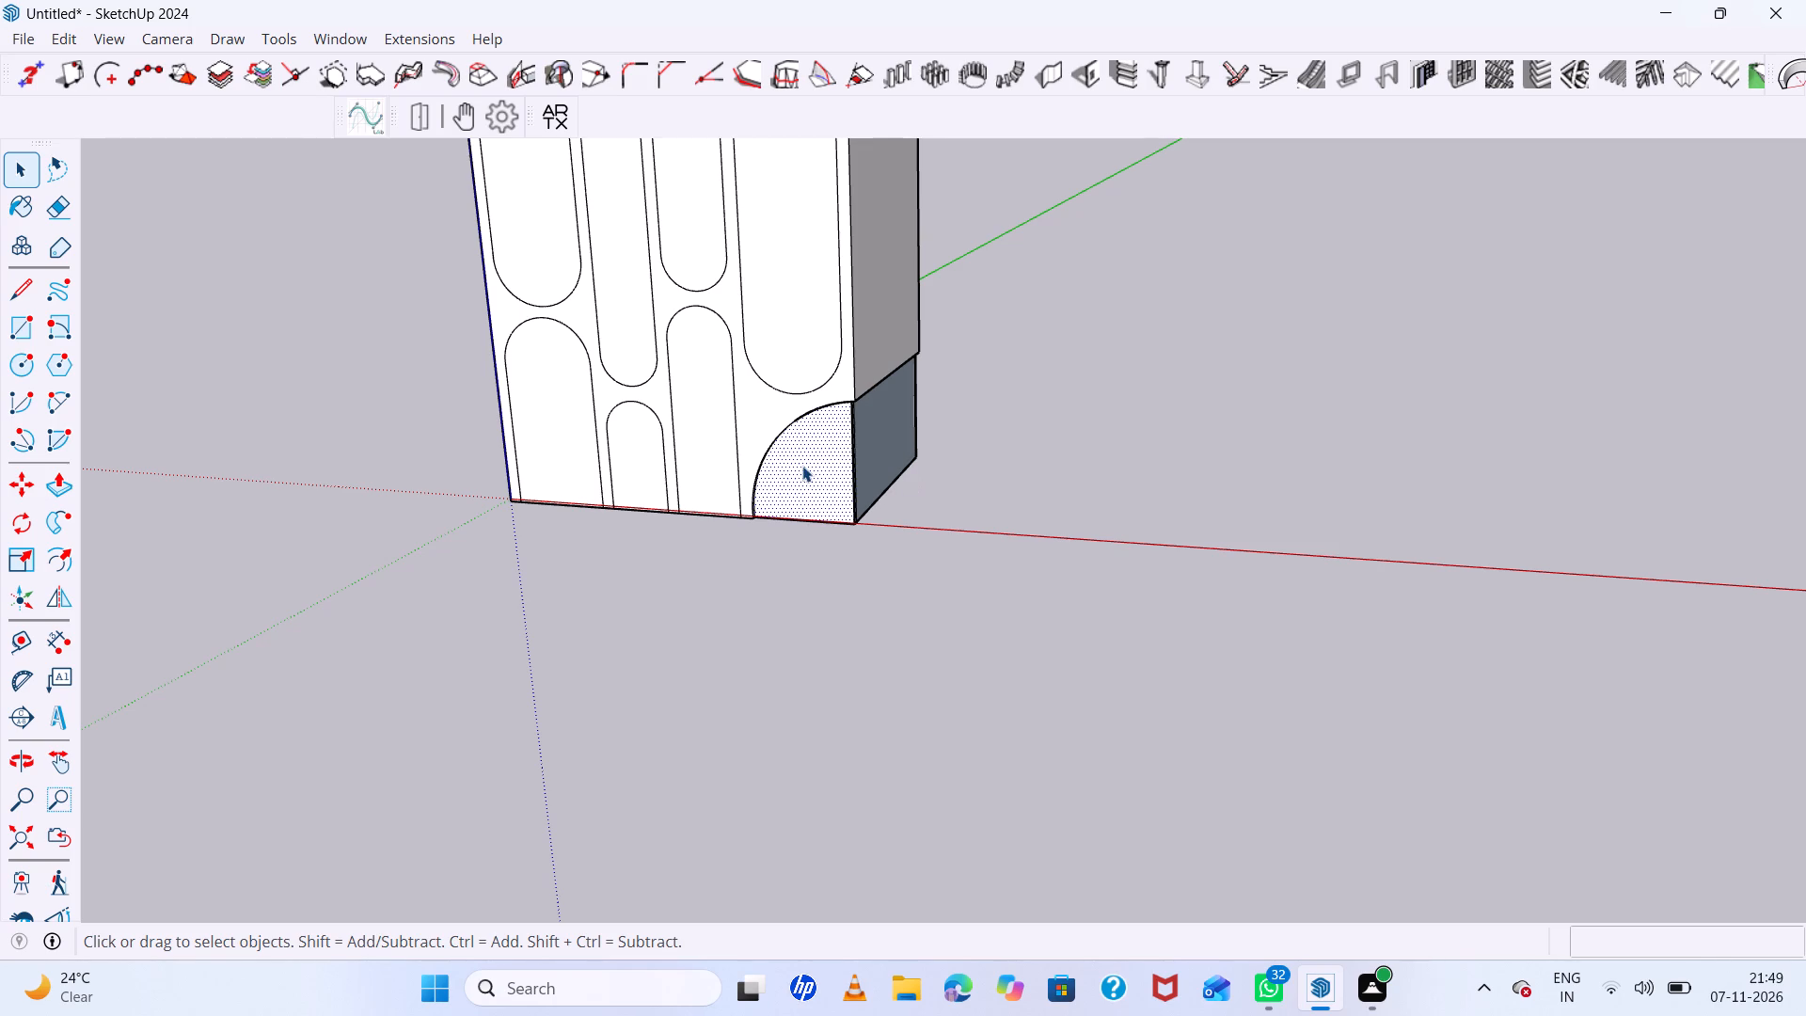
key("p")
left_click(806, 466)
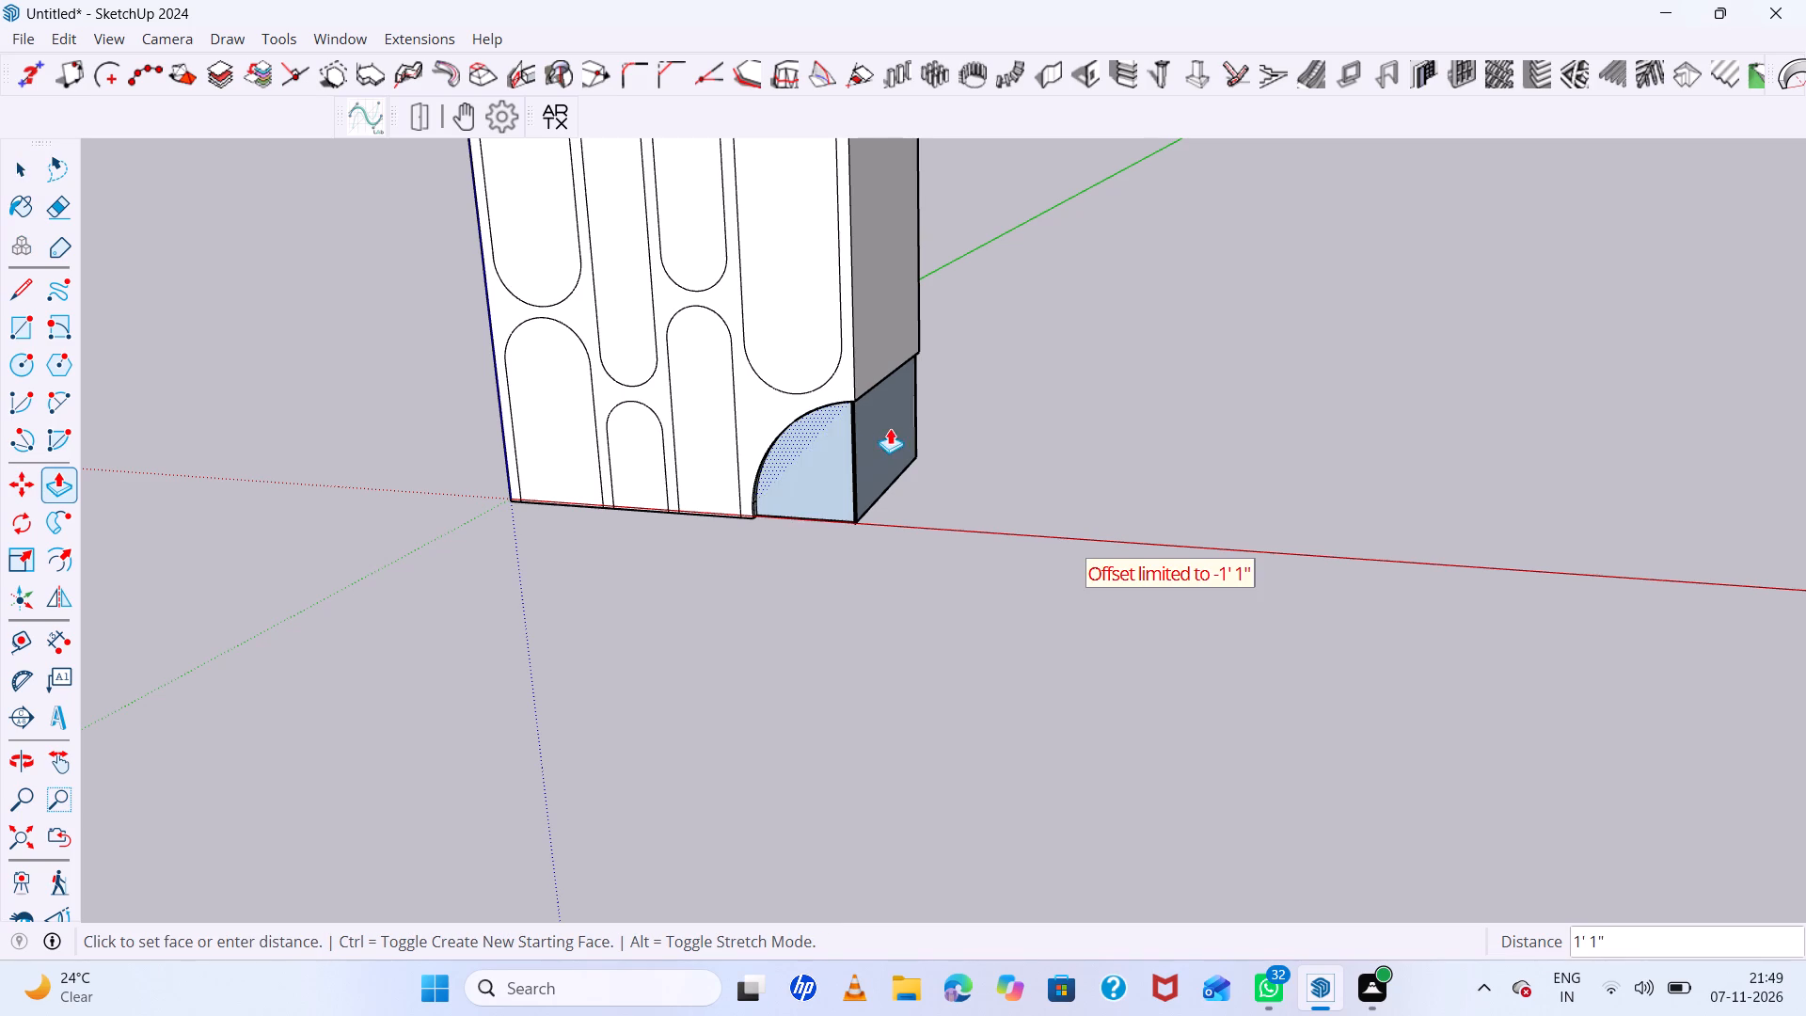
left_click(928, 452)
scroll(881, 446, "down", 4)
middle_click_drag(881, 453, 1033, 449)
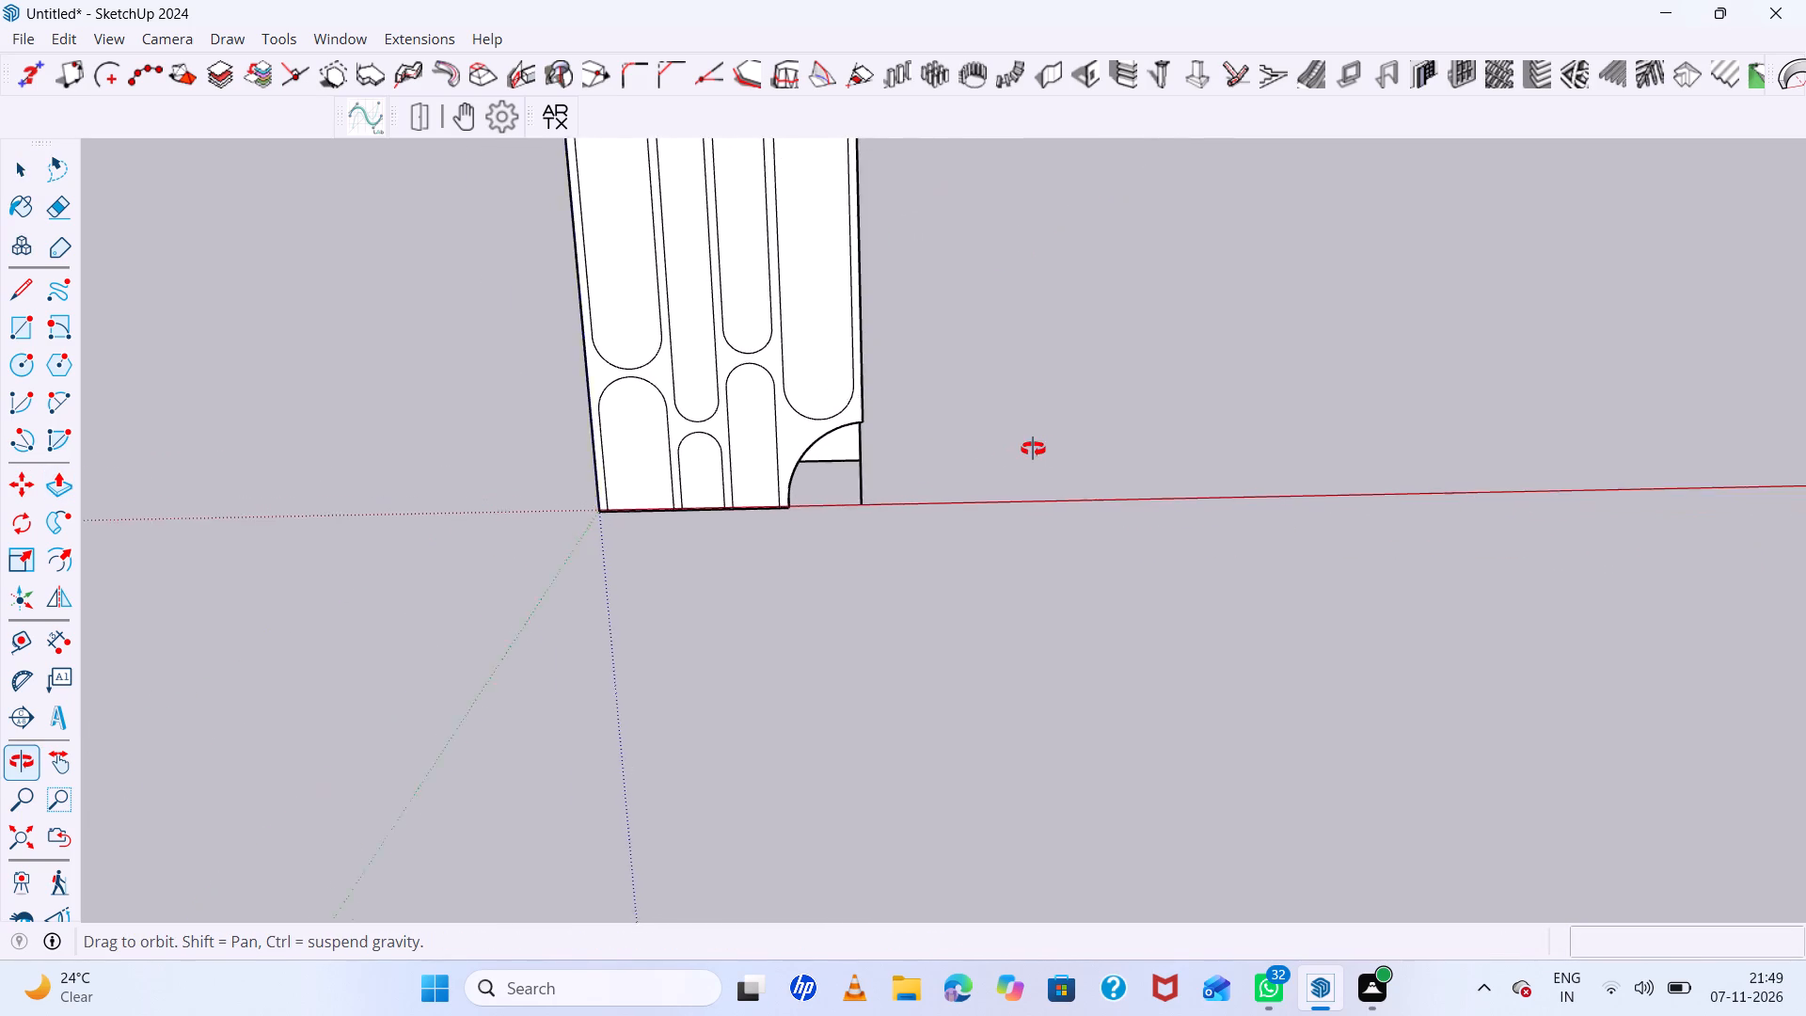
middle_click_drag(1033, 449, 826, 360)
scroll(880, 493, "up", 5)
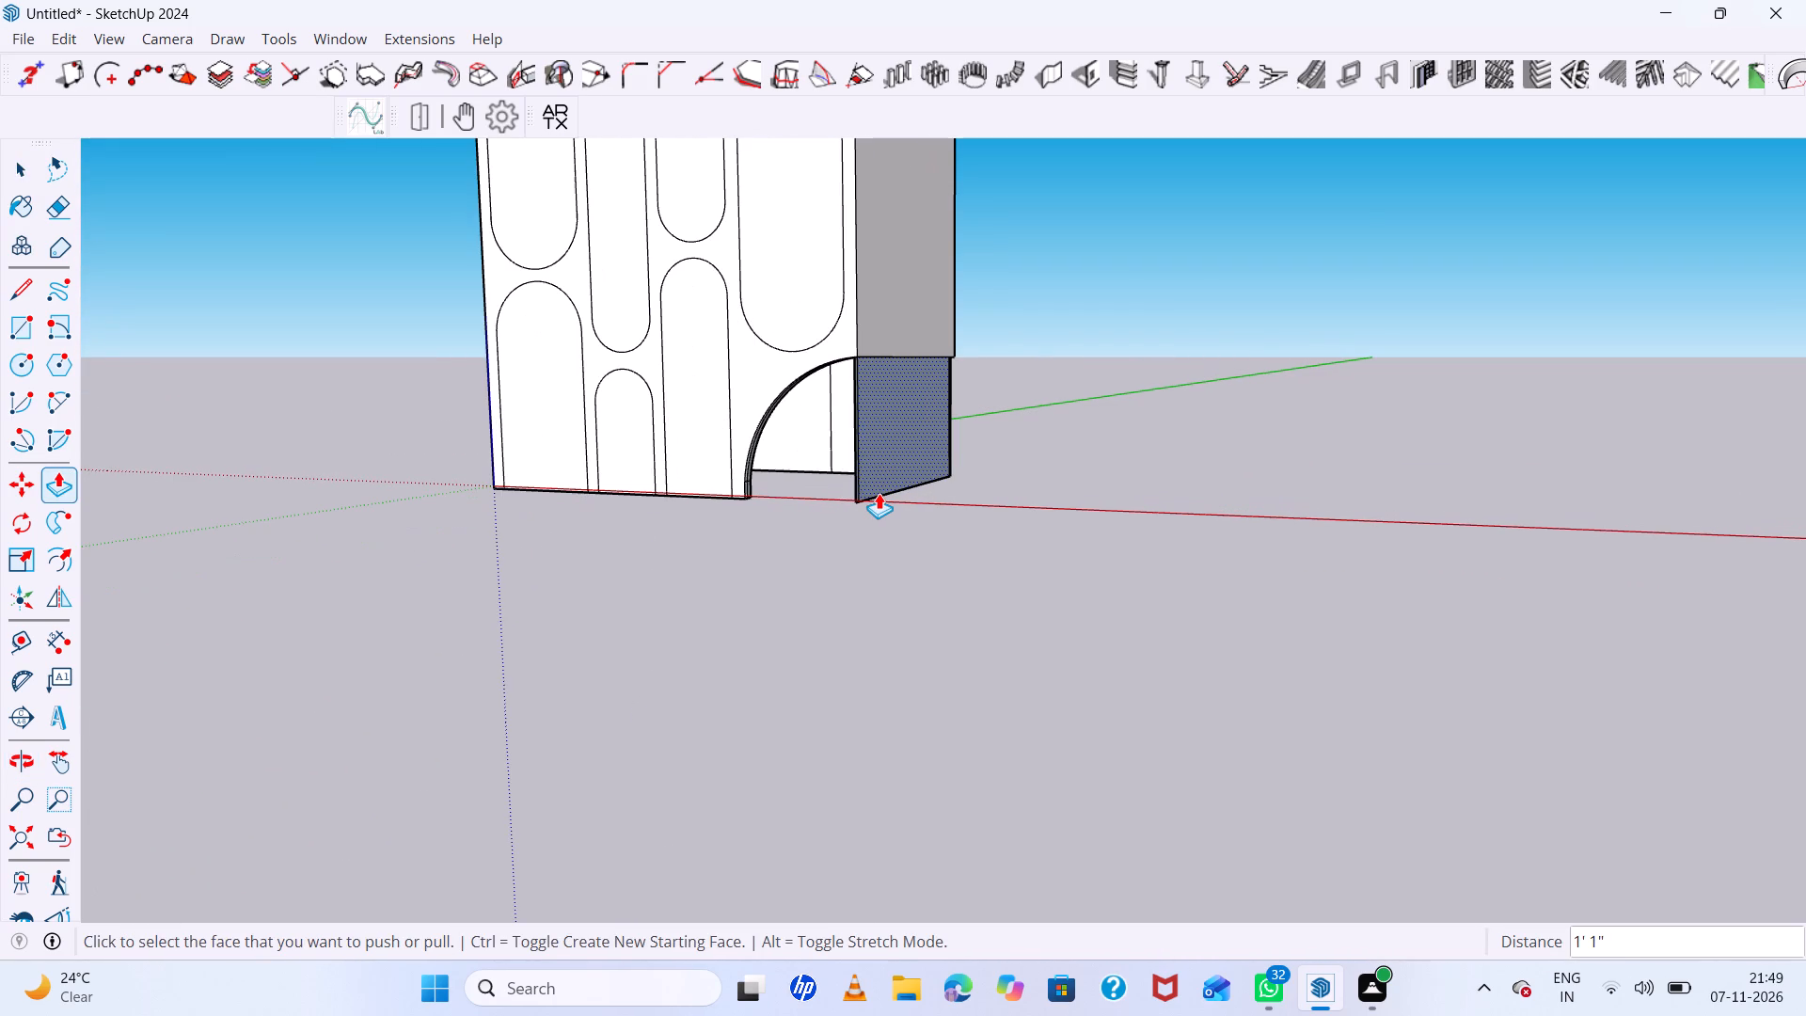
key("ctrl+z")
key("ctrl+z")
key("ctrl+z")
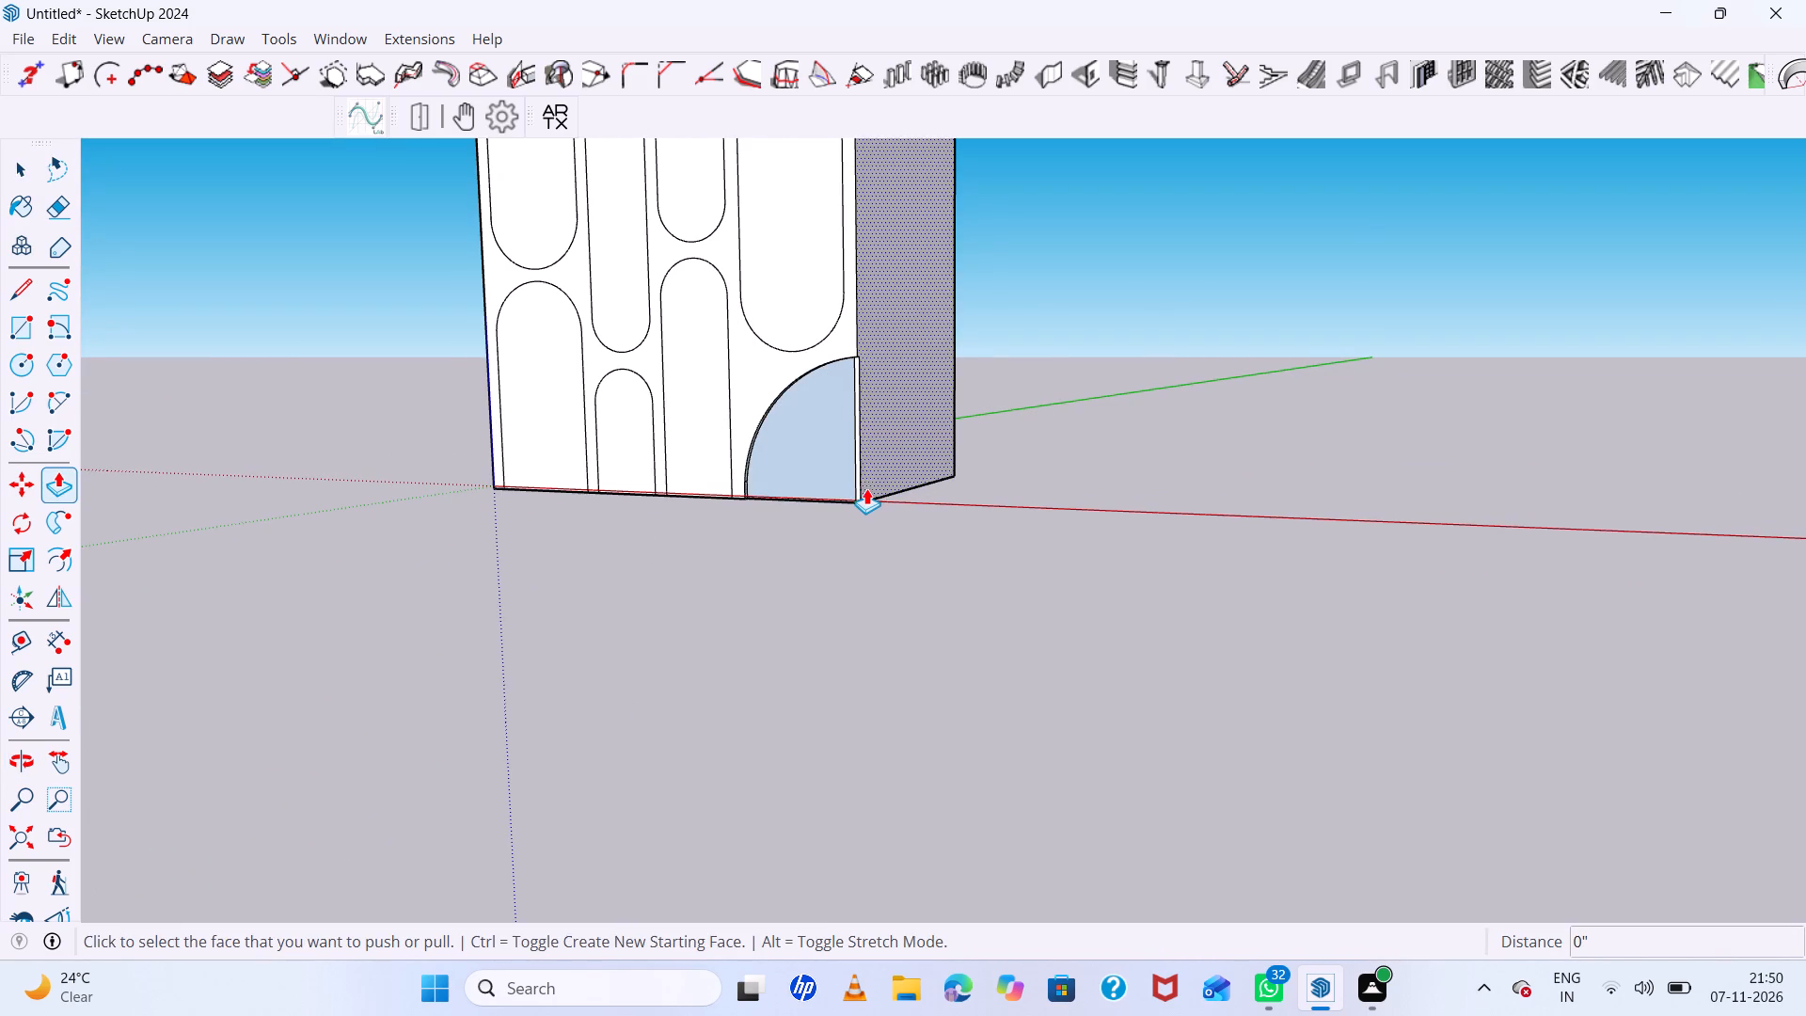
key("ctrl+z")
Push the quarter-arch face 9" through the front wall and on 15' 5" into the box.
left_click(835, 472)
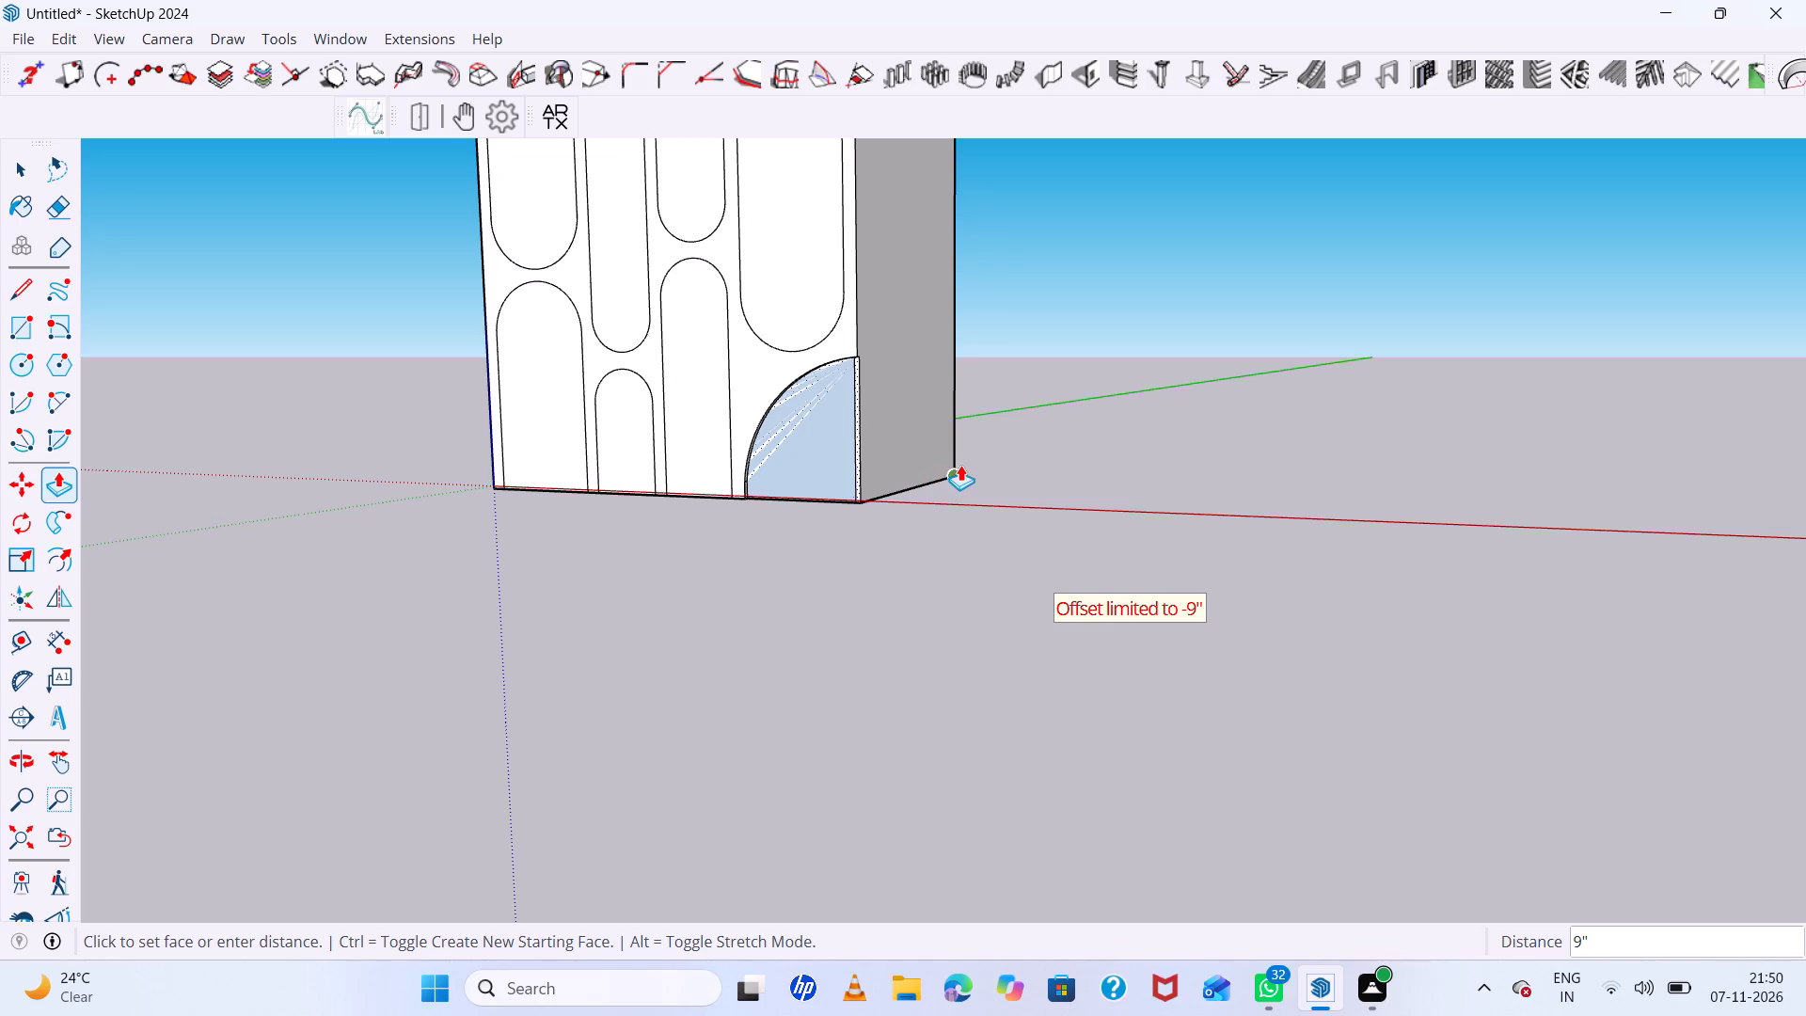
left_click(960, 465)
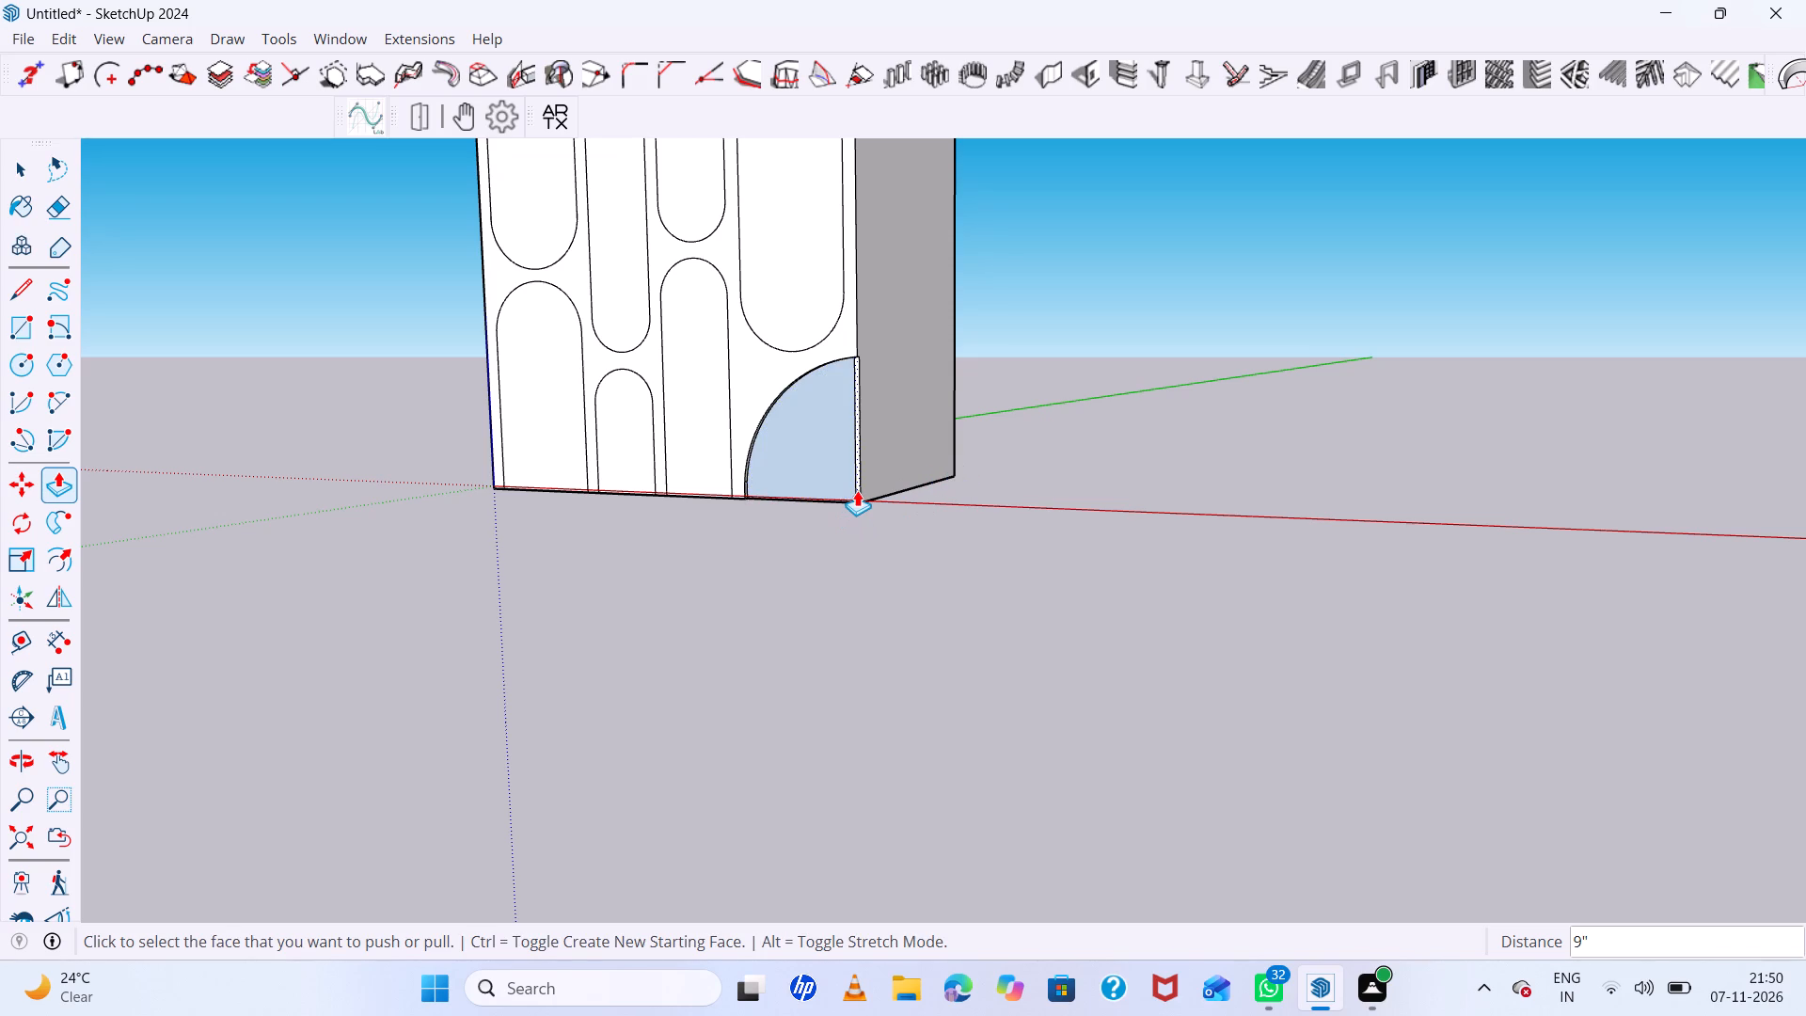
left_click(857, 490)
left_click(824, 476)
left_click(800, 493)
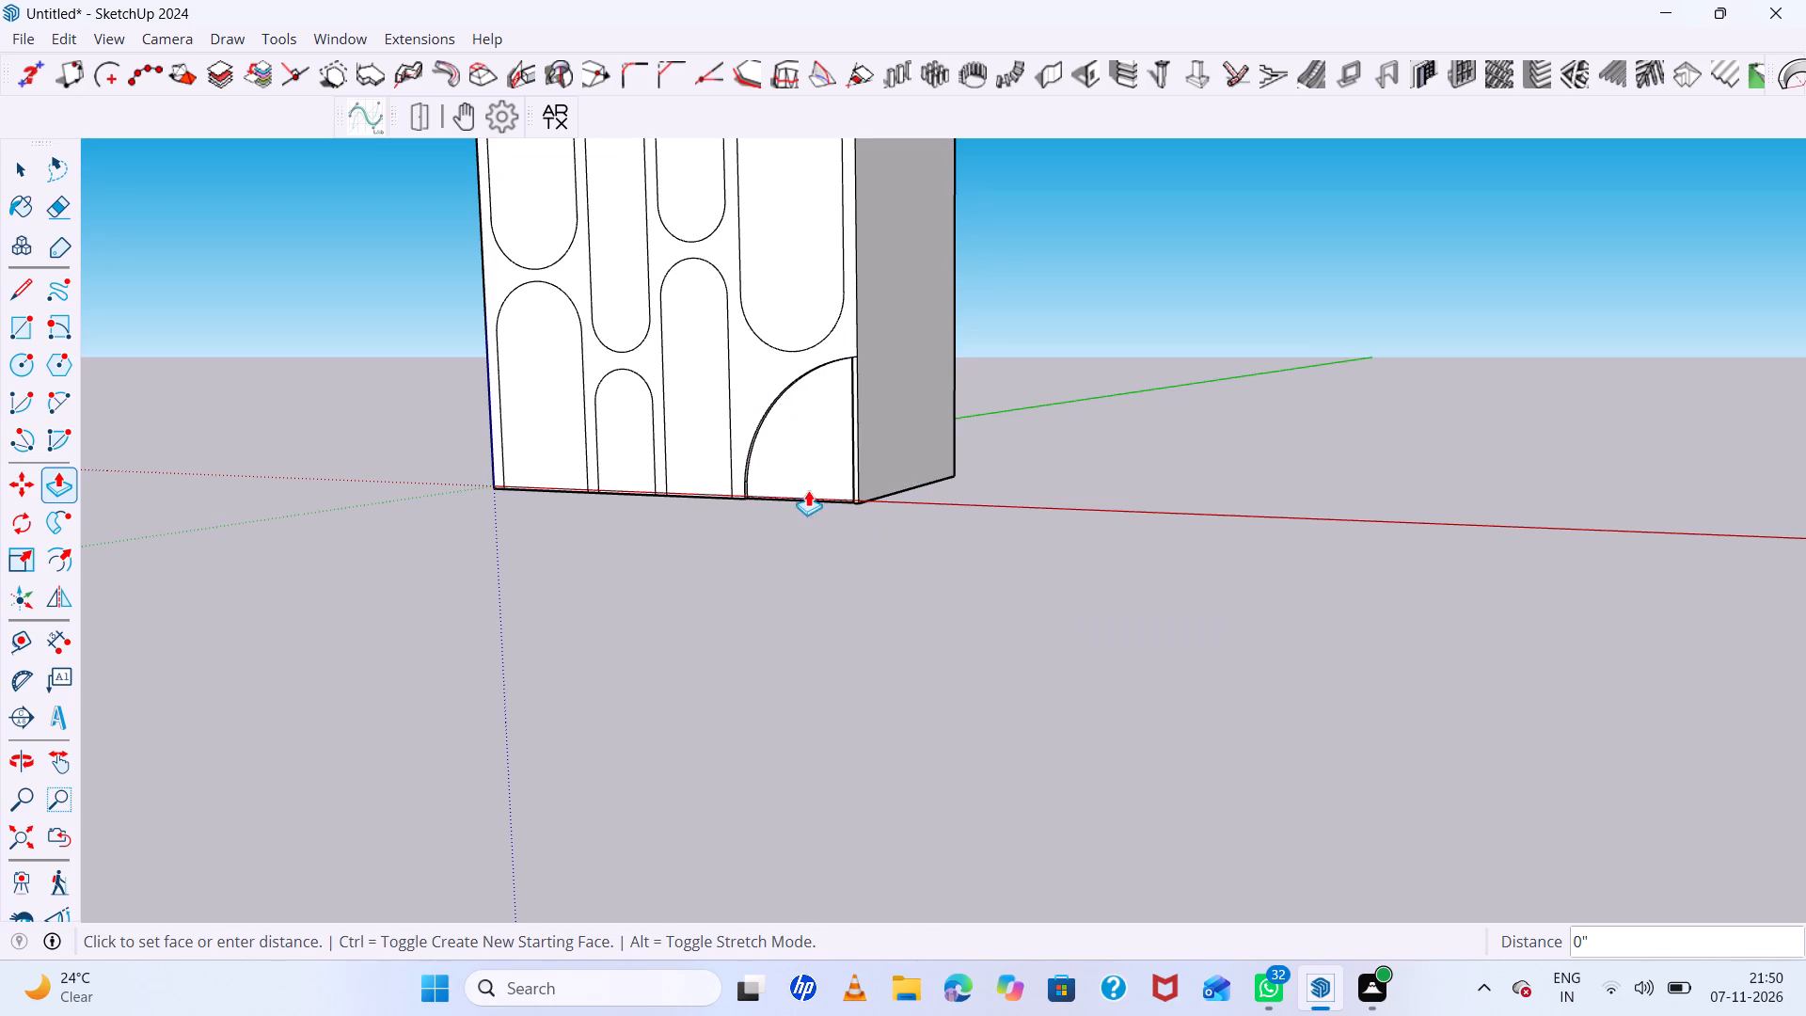
scroll(795, 440, "up", 12)
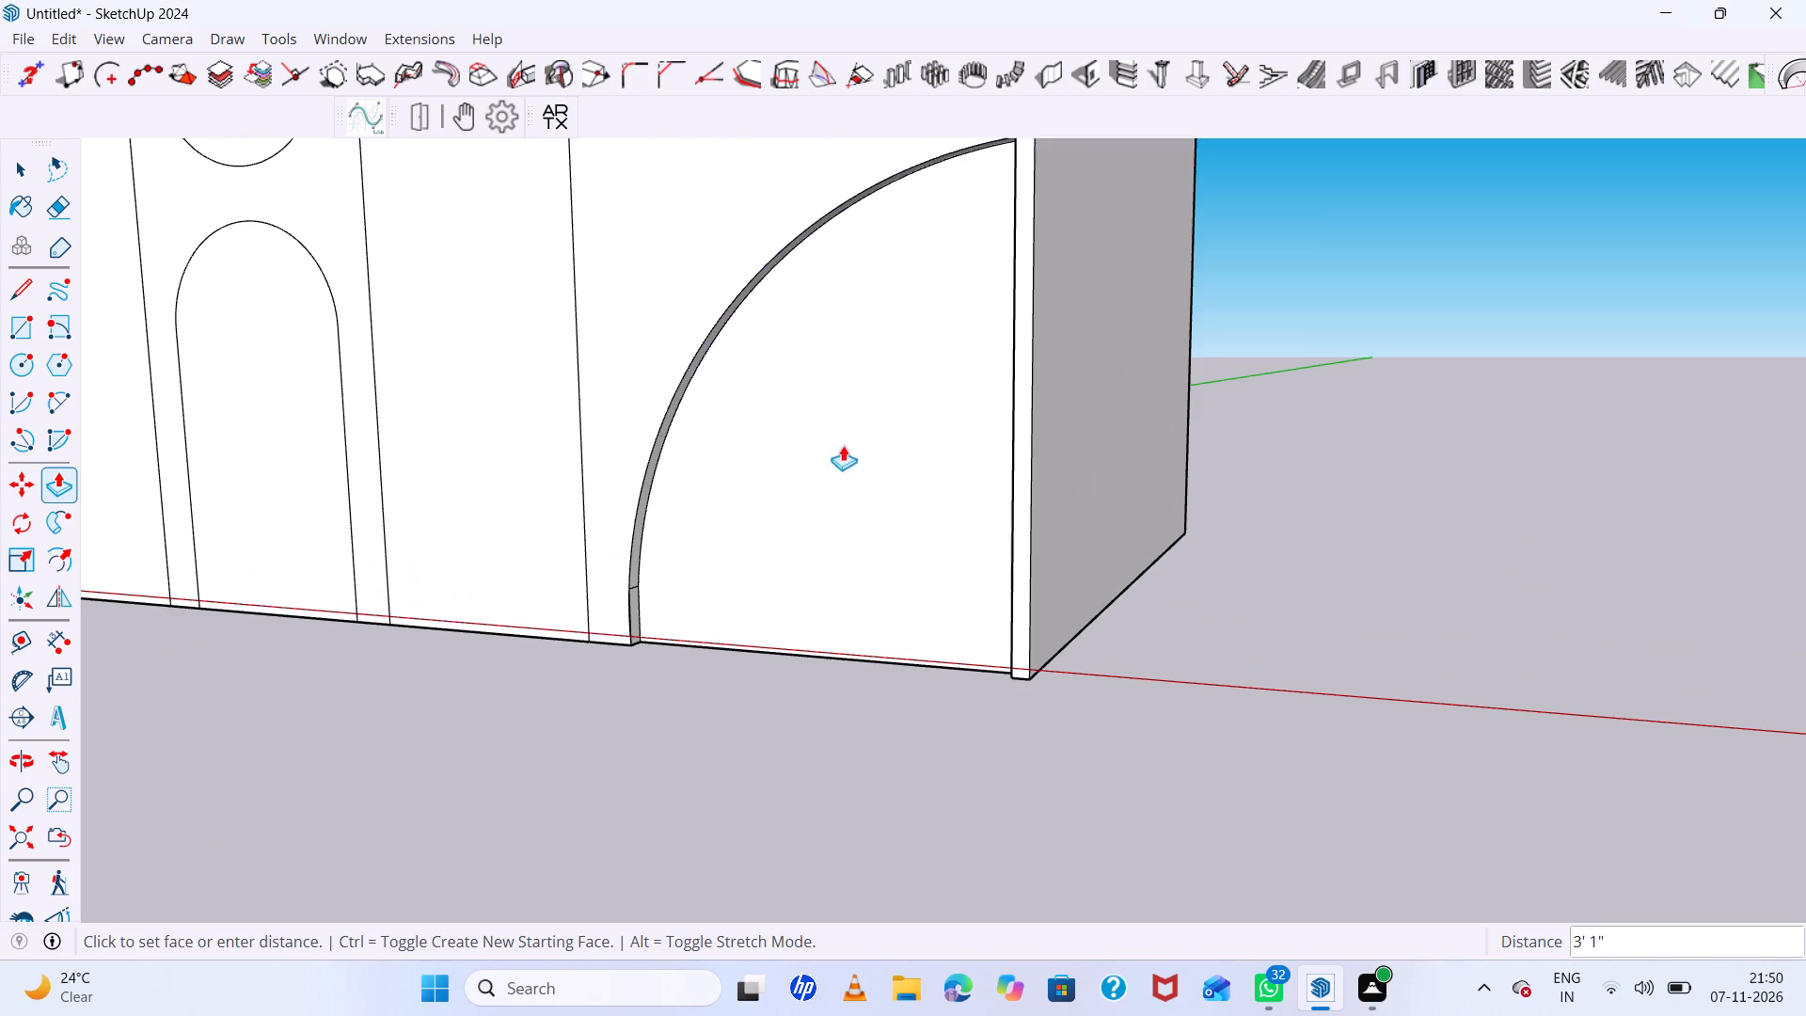
left_click(926, 381)
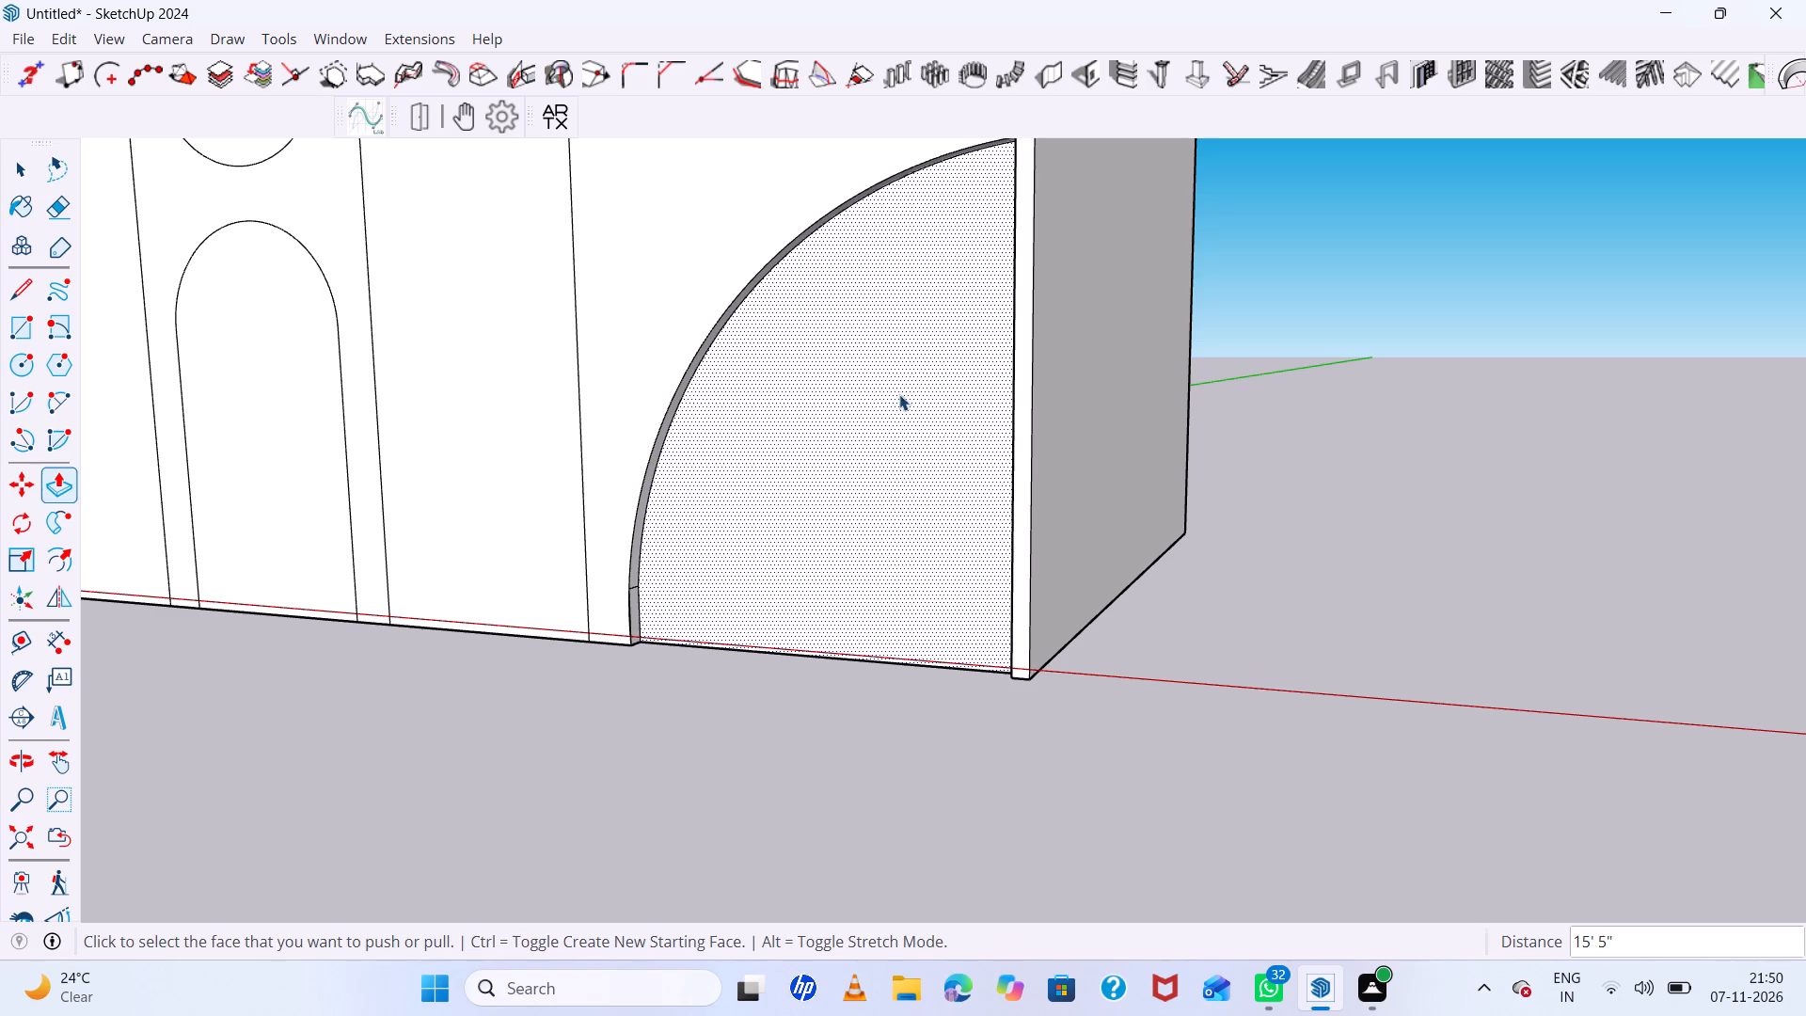
Cut away the leftover quarter-arch face that closes the front of the opening.
key("space")
left_click(899, 394)
key("ctrl+x")
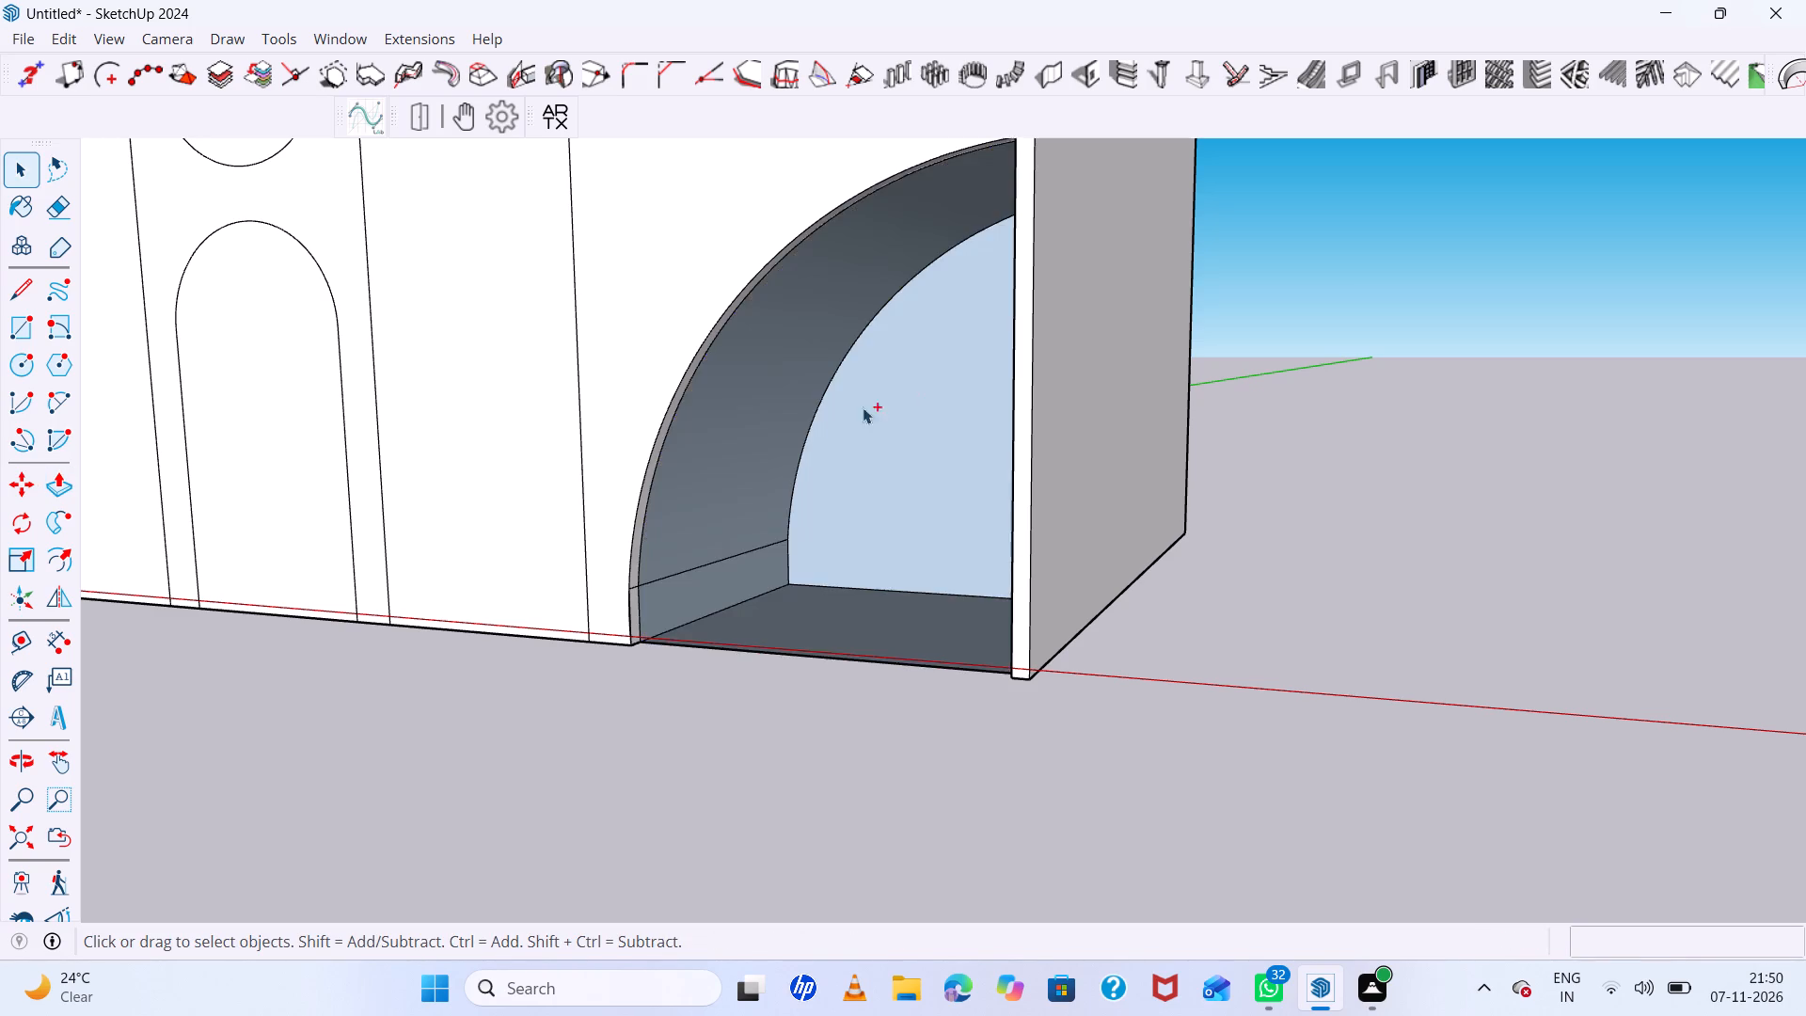
Push the face at the far end of the quarter-arch tunnel back 27' 7".
scroll(818, 422, "down", 5)
middle_click_drag(853, 484, 969, 695)
left_click(837, 440)
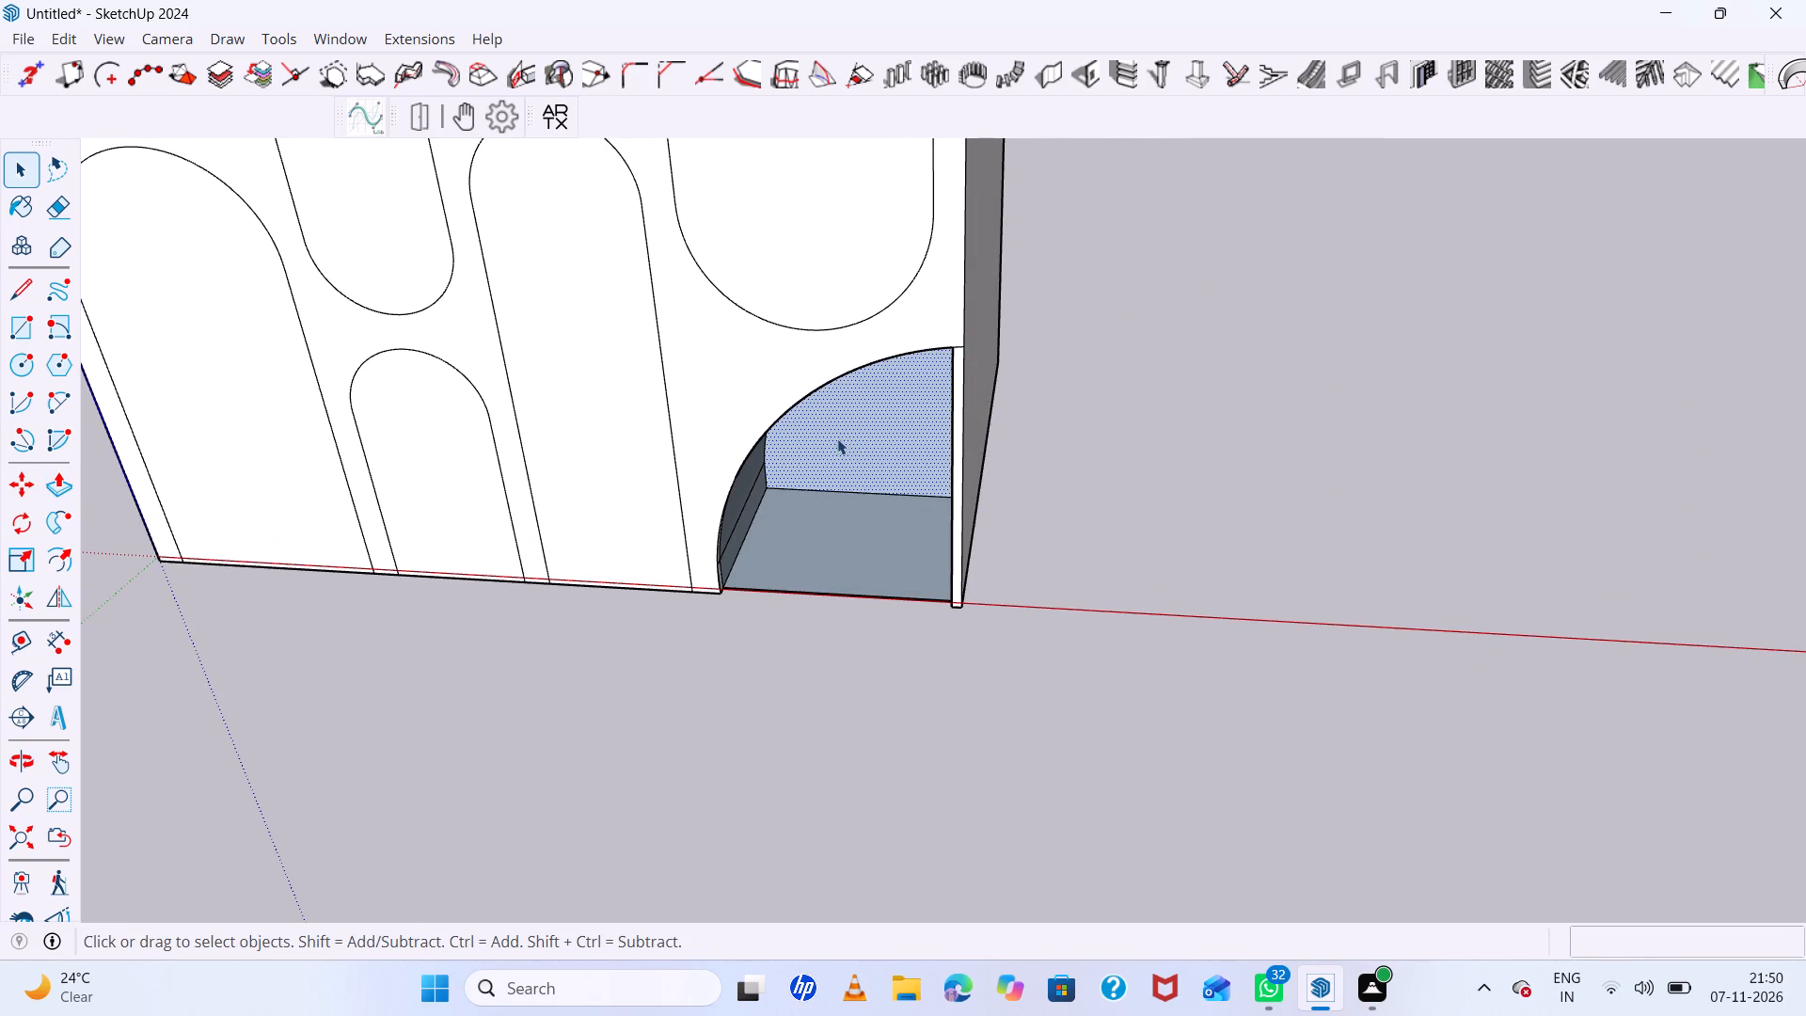
key("p")
left_click(883, 484)
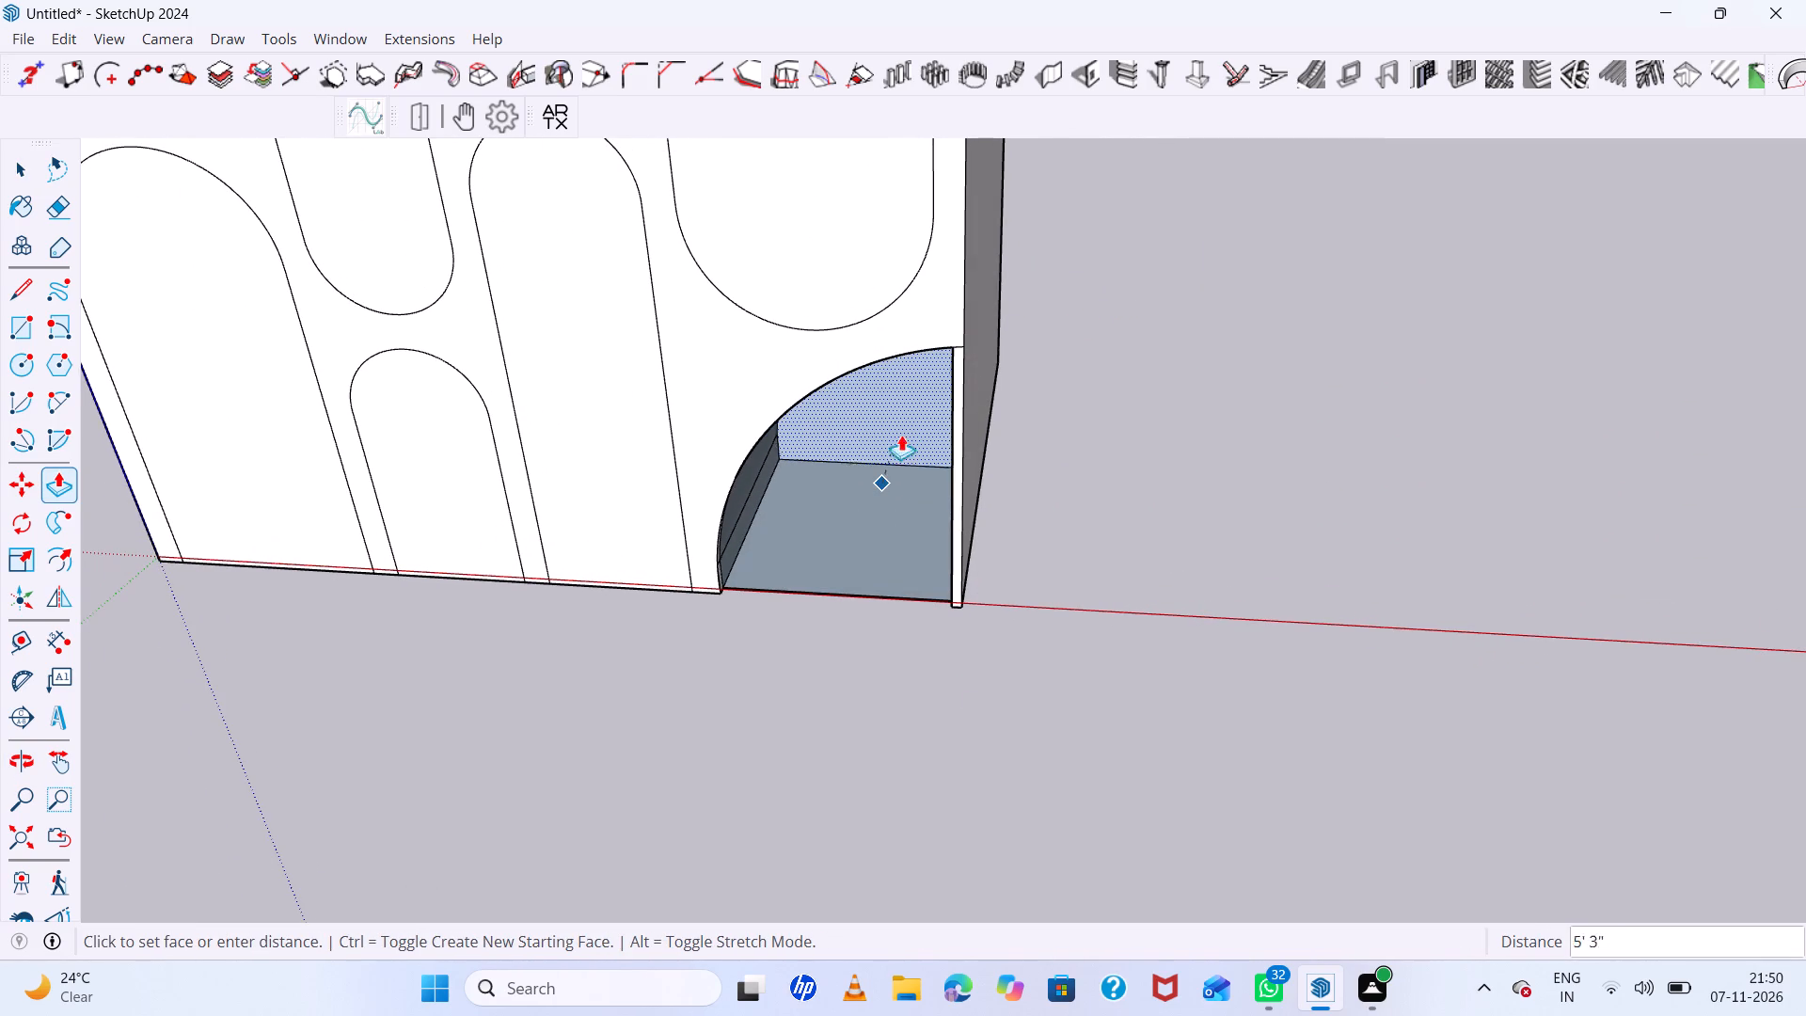
left_click(1007, 351)
Cut away the quarter-arch face closing the rear end of the tunnel so the opening runs through the box.
scroll(972, 361, "down", 4)
middle_click_drag(1023, 431, 1099, 179)
scroll(898, 564, "up", 6)
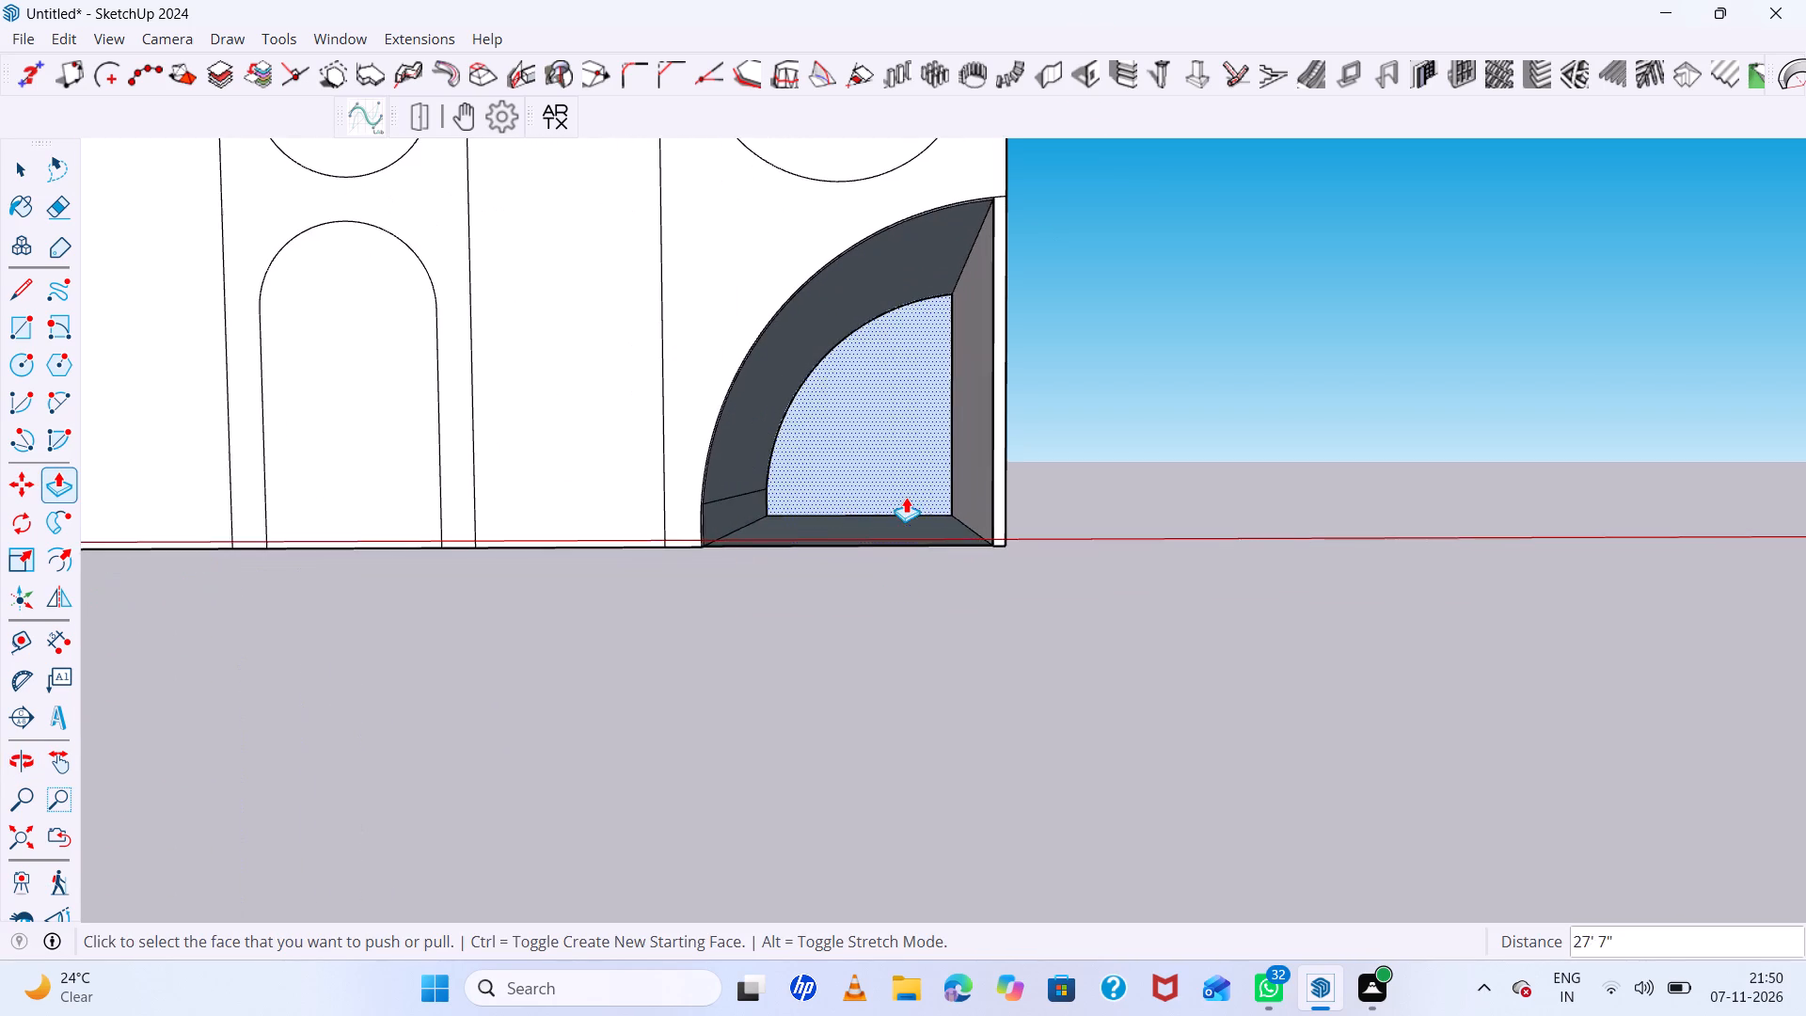
middle_click_drag(908, 497, 783, 542)
key("space")
left_click(934, 381)
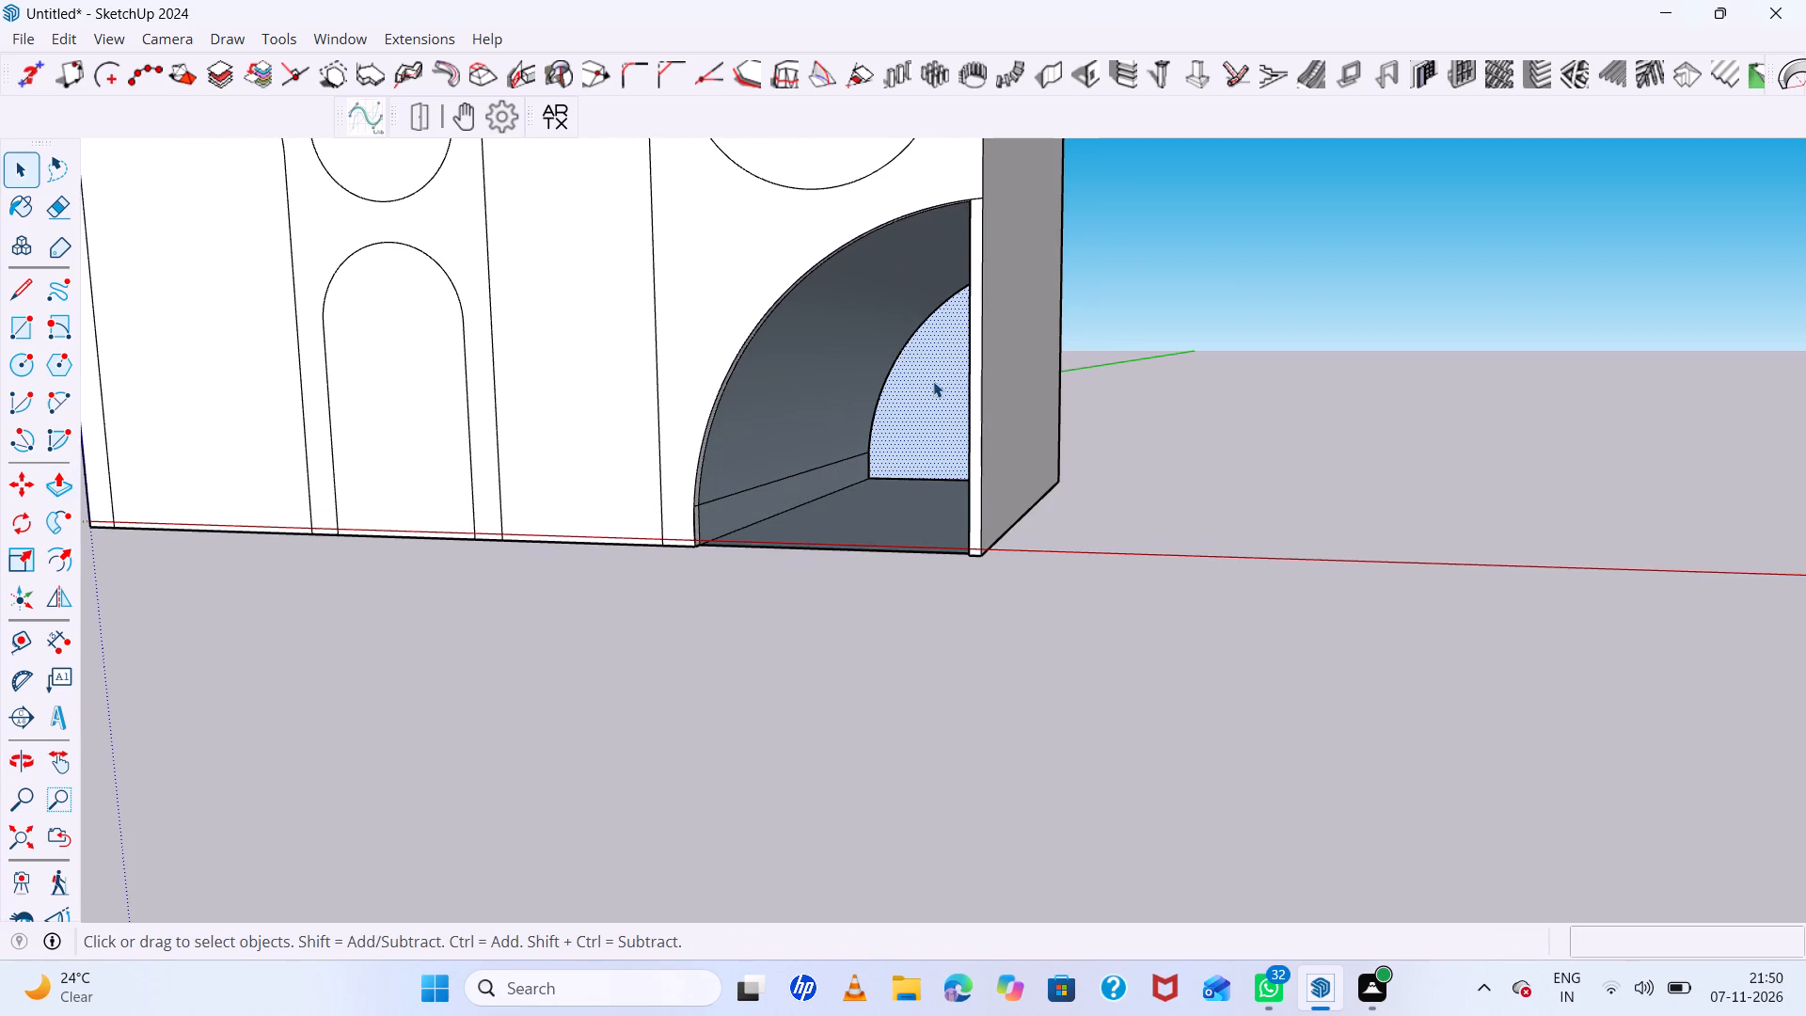
key("ctrl+x")
Push the narrow front strip beside the quarter-arch opening inward 9" and a further 11".
scroll(895, 459, "down", 4)
scroll(934, 500, "up", 5)
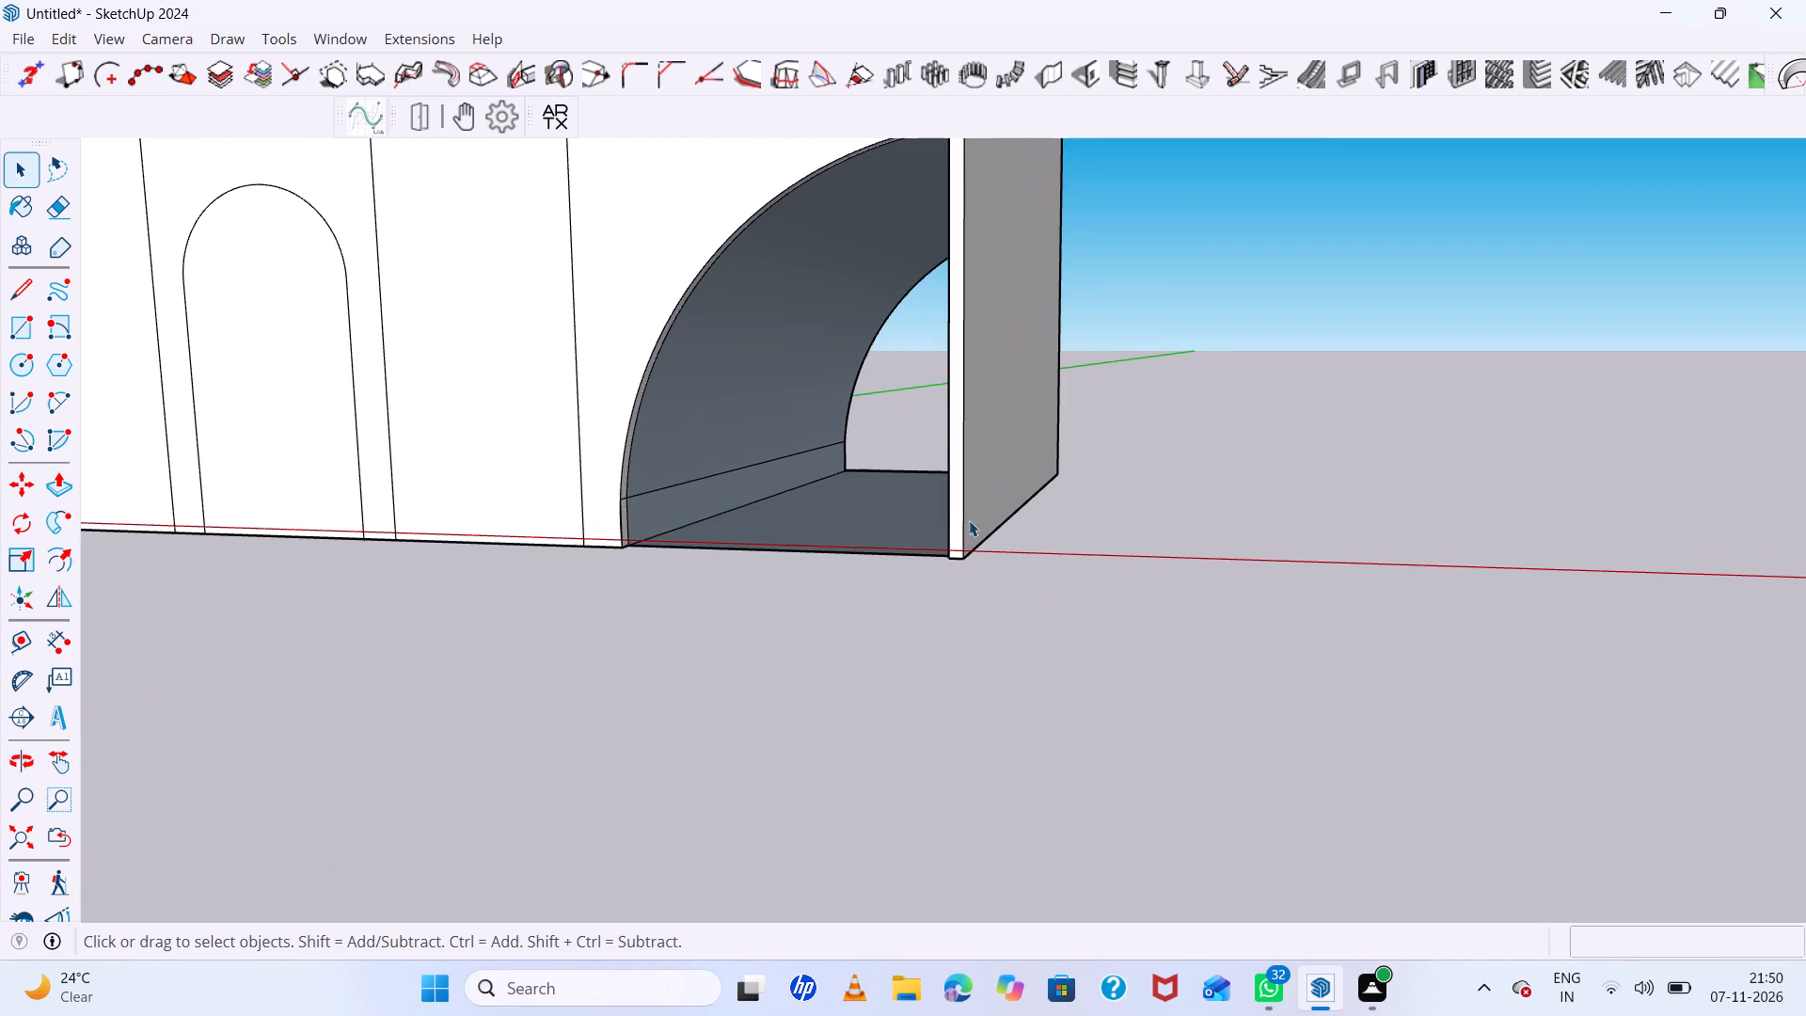
scroll(912, 476, "down", 5)
scroll(925, 472, "up", 1)
middle_click_drag(925, 474, 969, 552)
scroll(981, 287, "up", 6)
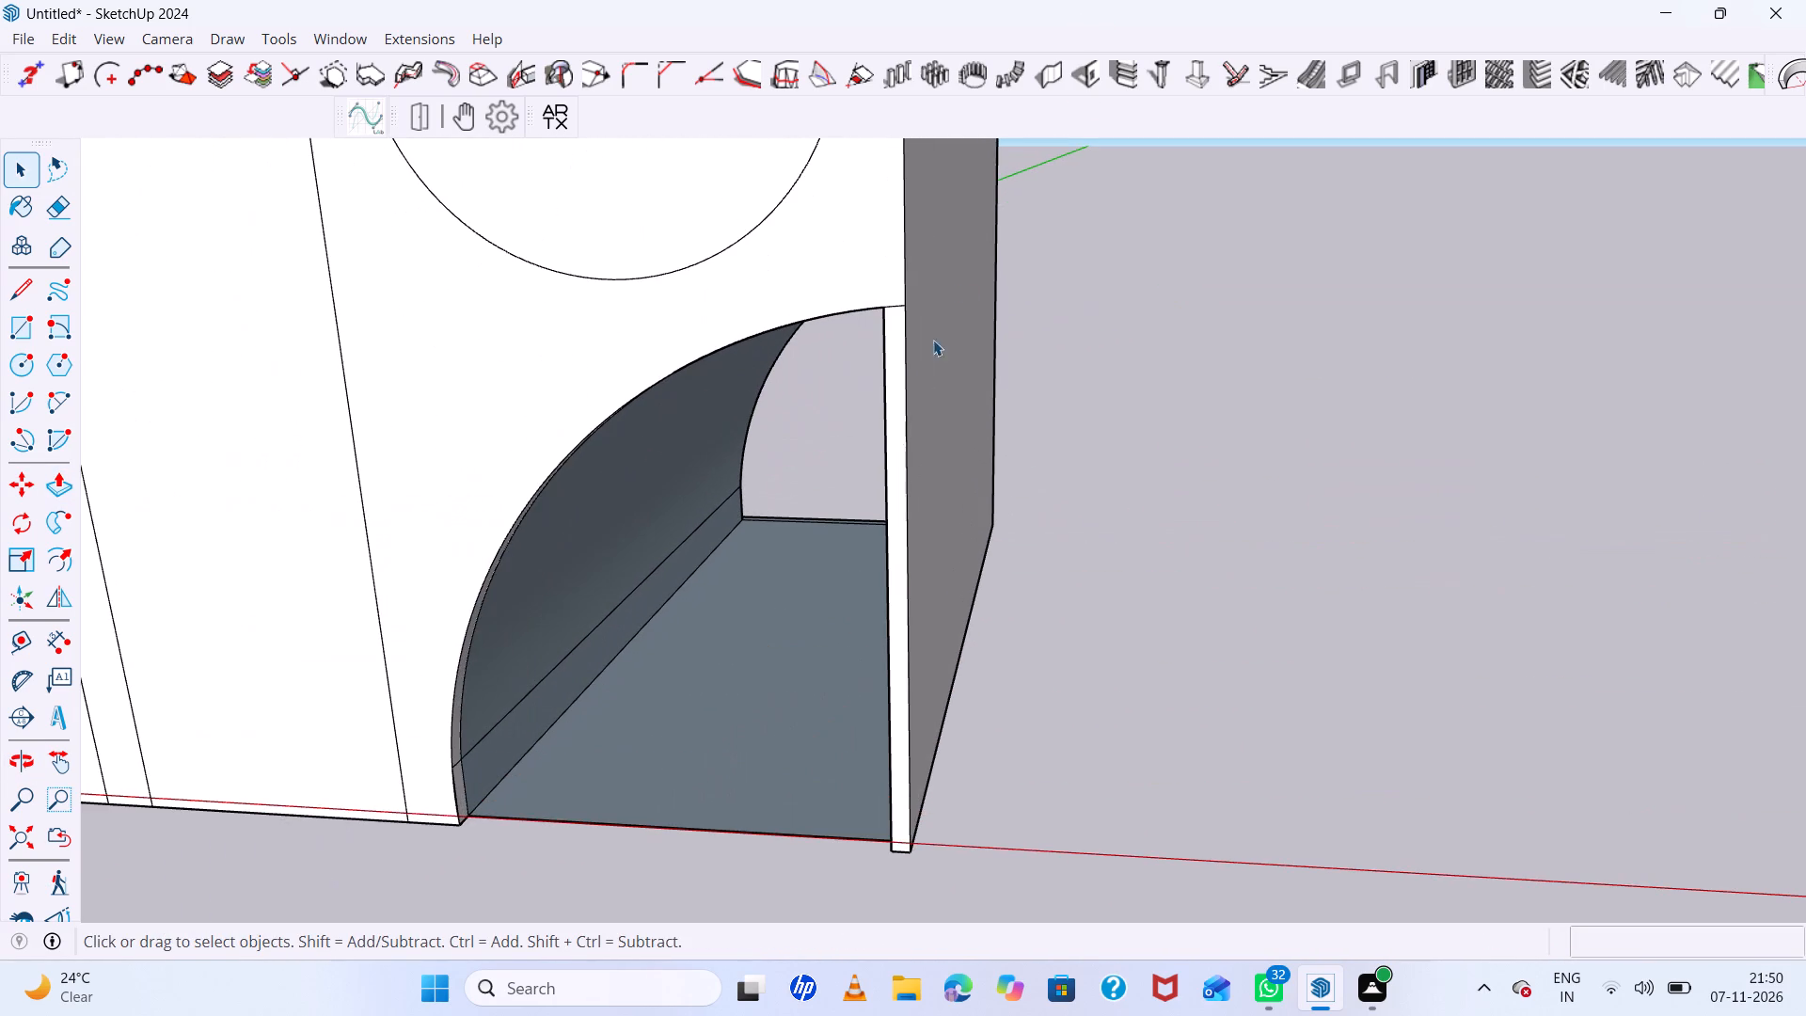
left_click(898, 435)
key("p")
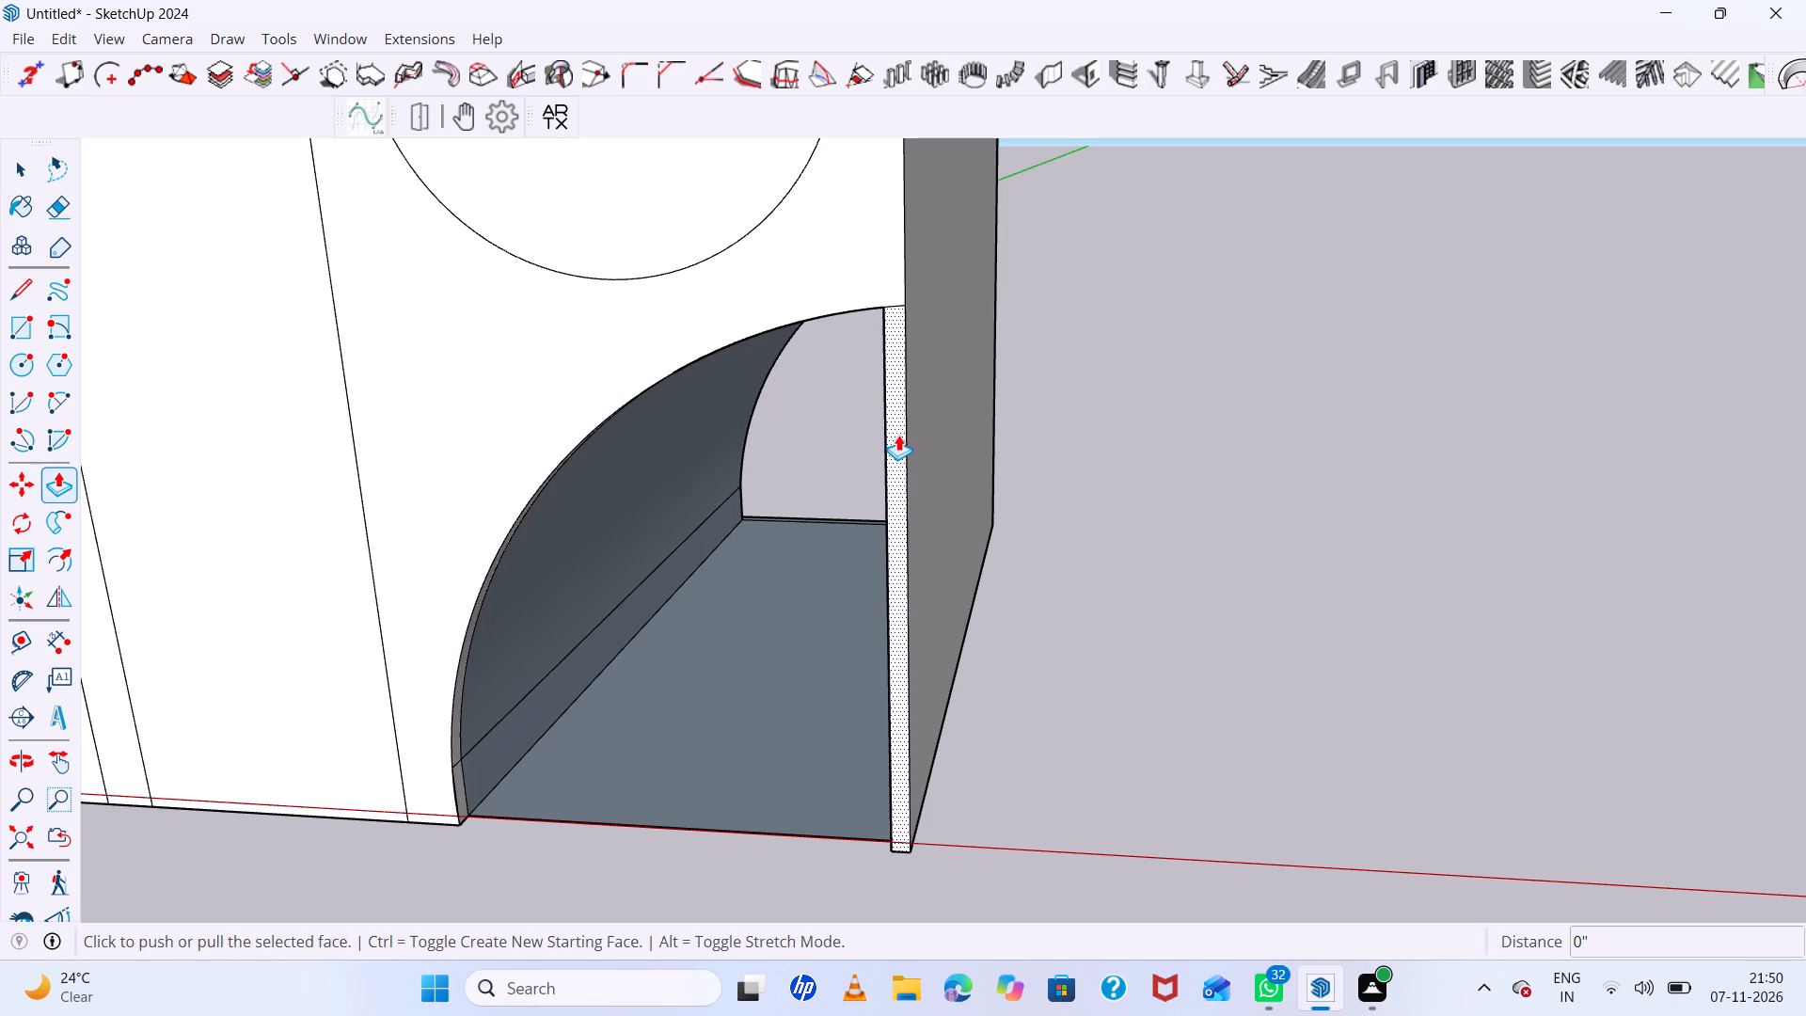
left_click(898, 435)
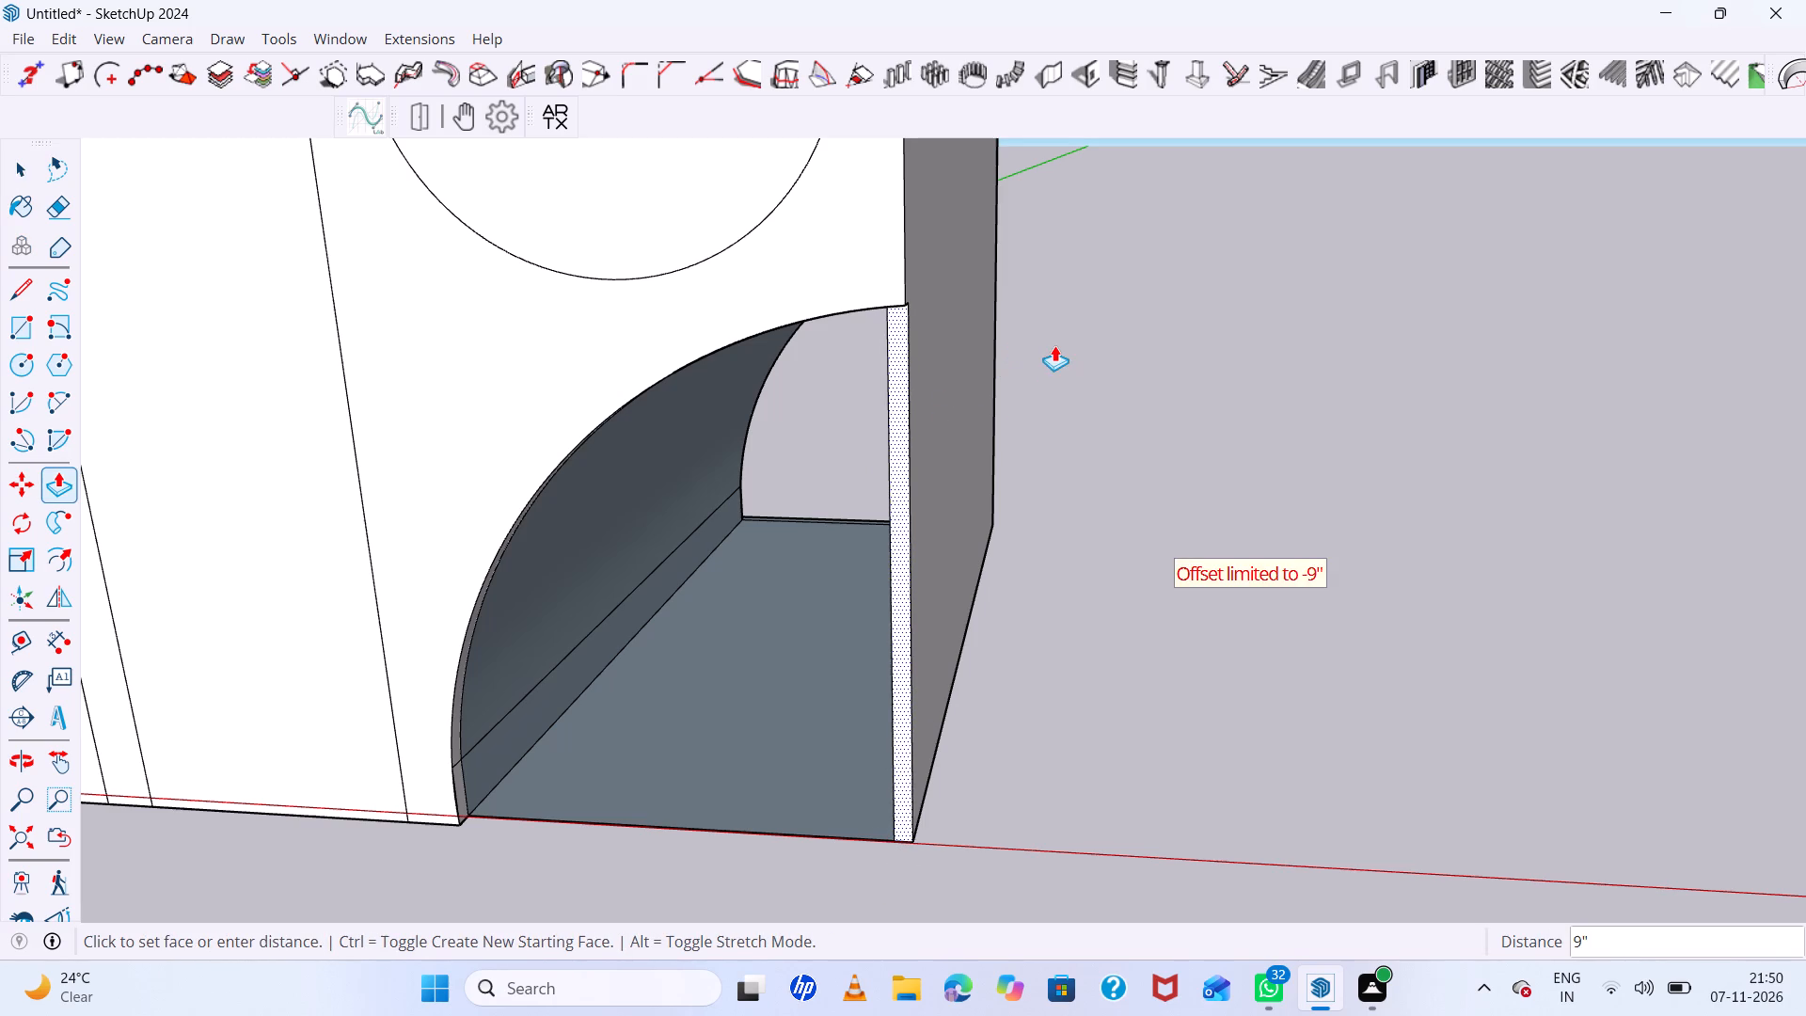
left_click(1054, 345)
scroll(926, 892, "up", 4)
left_click(902, 823)
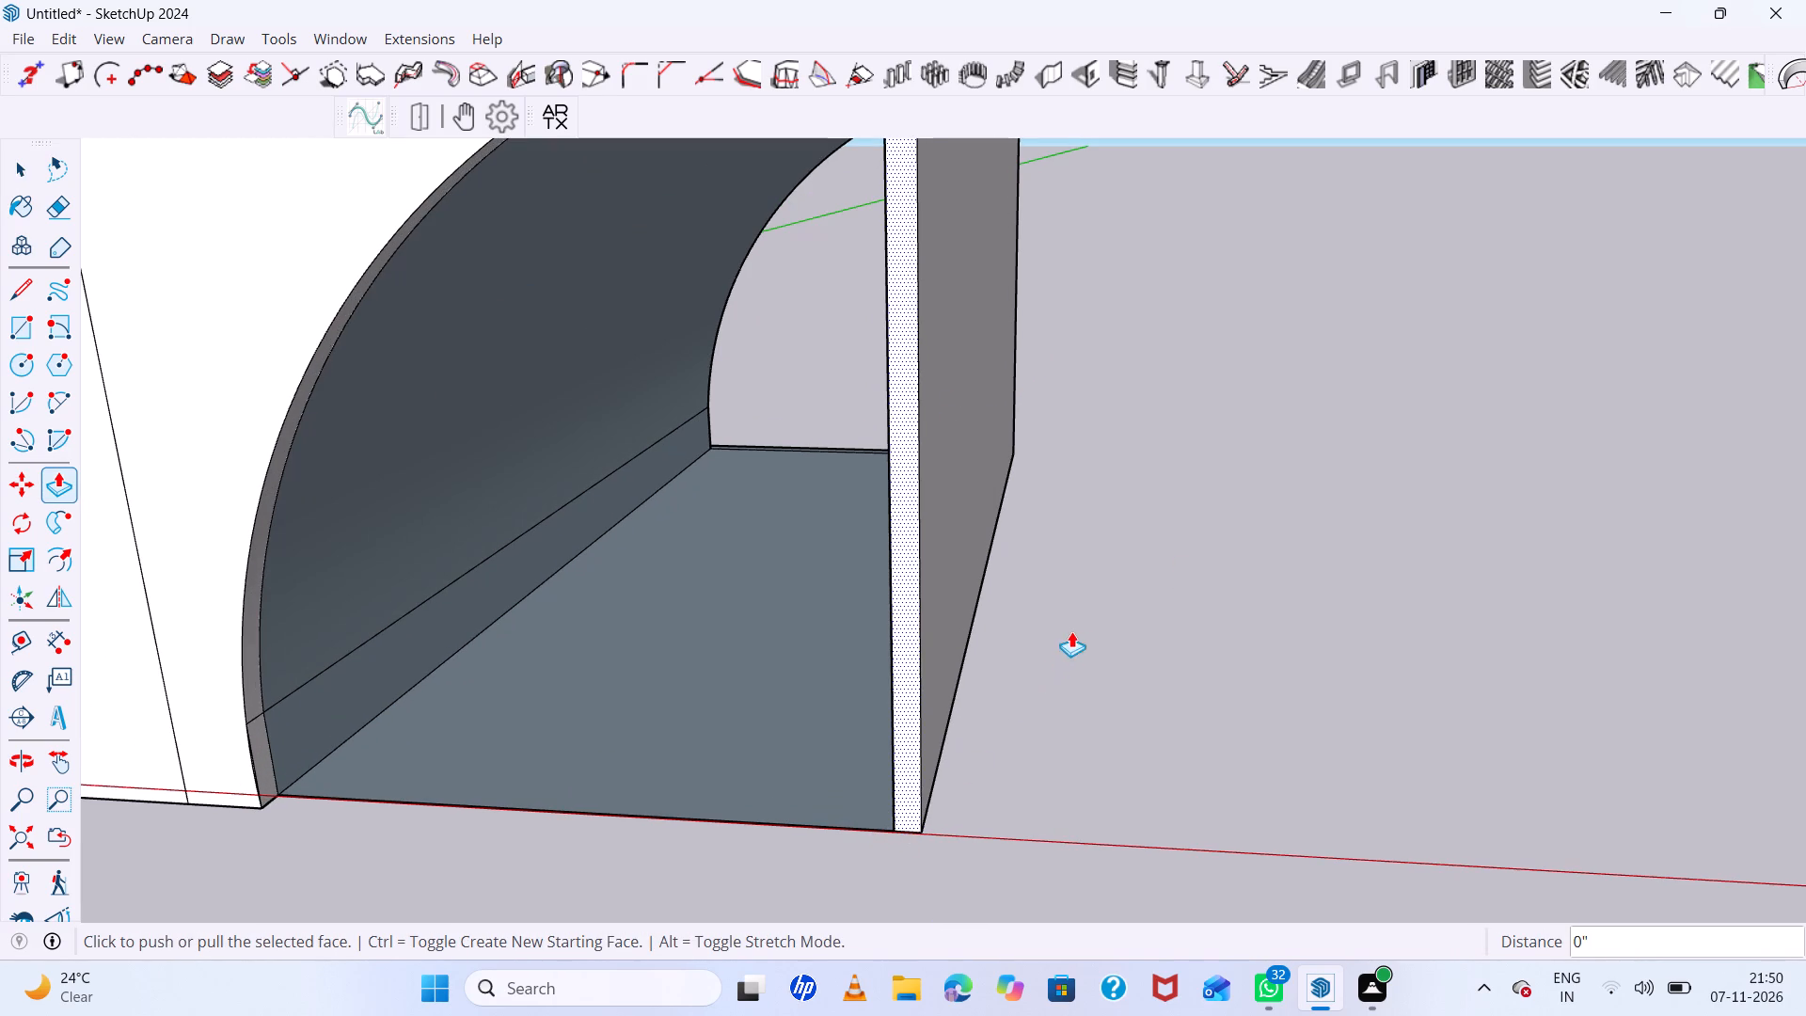
left_click_drag(915, 821, 927, 809)
scroll(1096, 568, "down", 5)
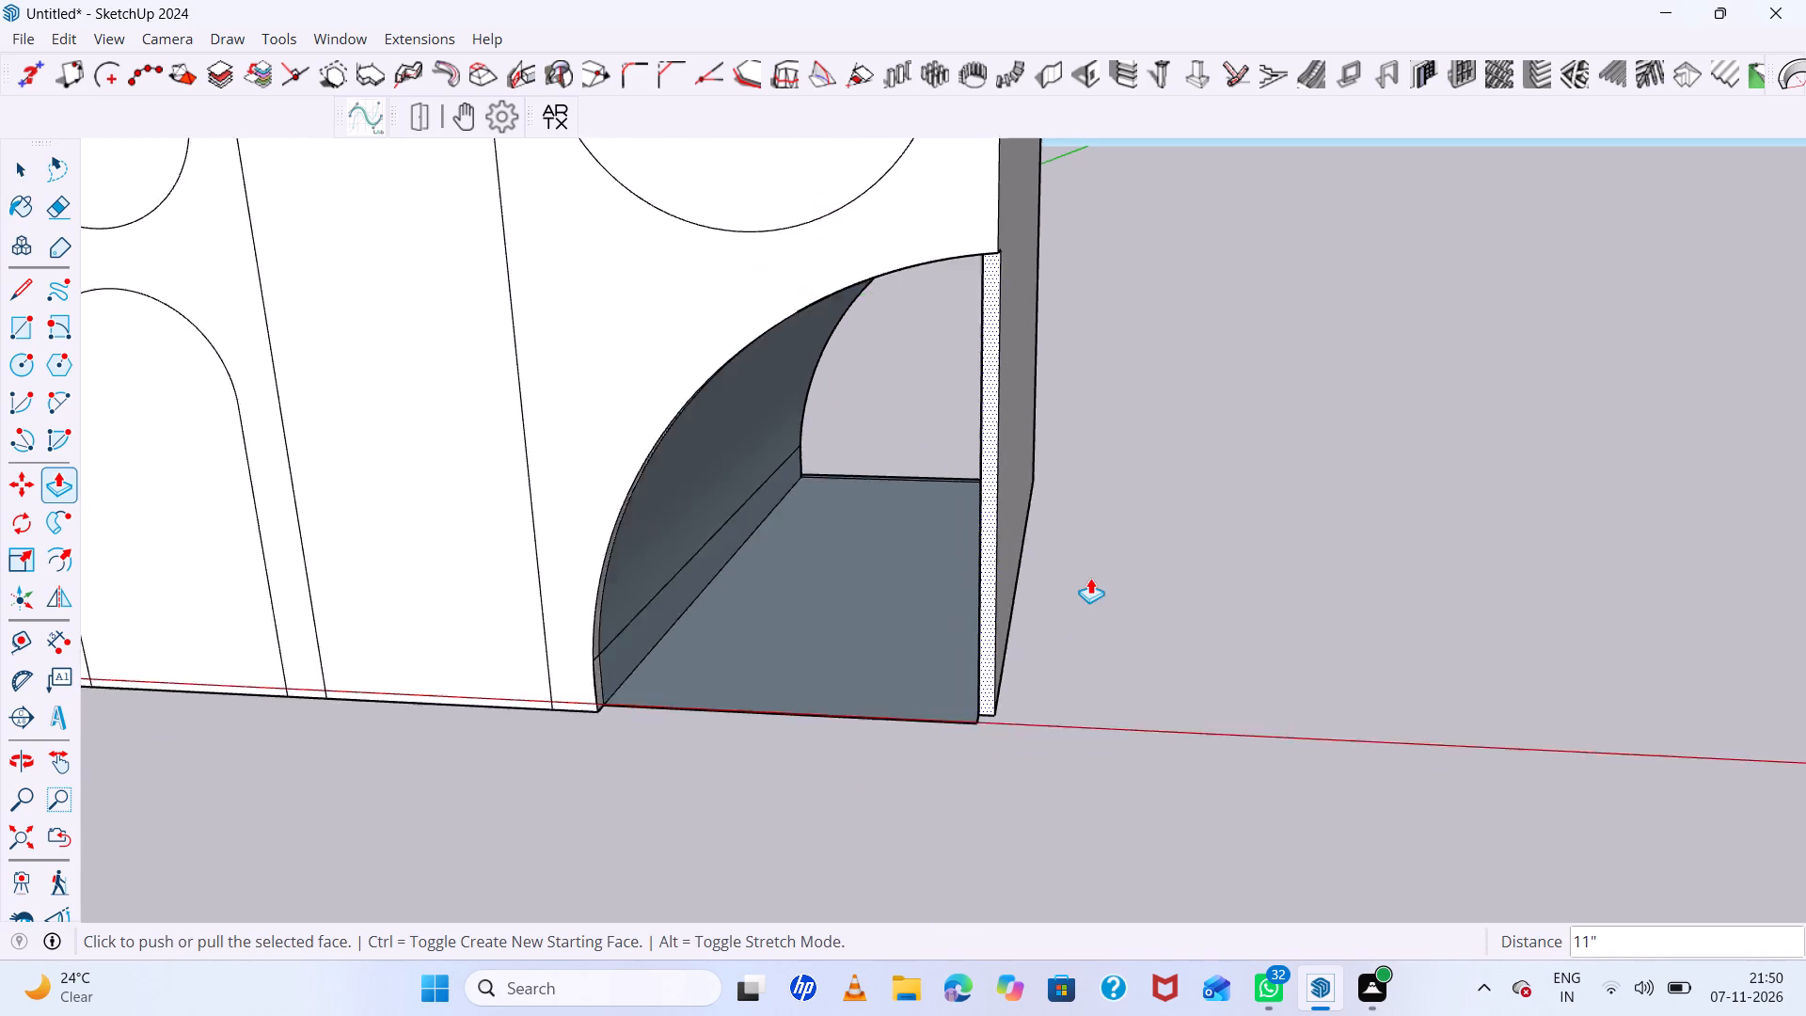
Push the narrow strip back 42' 10" along the side wall toward the rear corner.
scroll(1090, 578, "down", 2)
middle_click_drag(1059, 596, 659, 659)
left_click(927, 696)
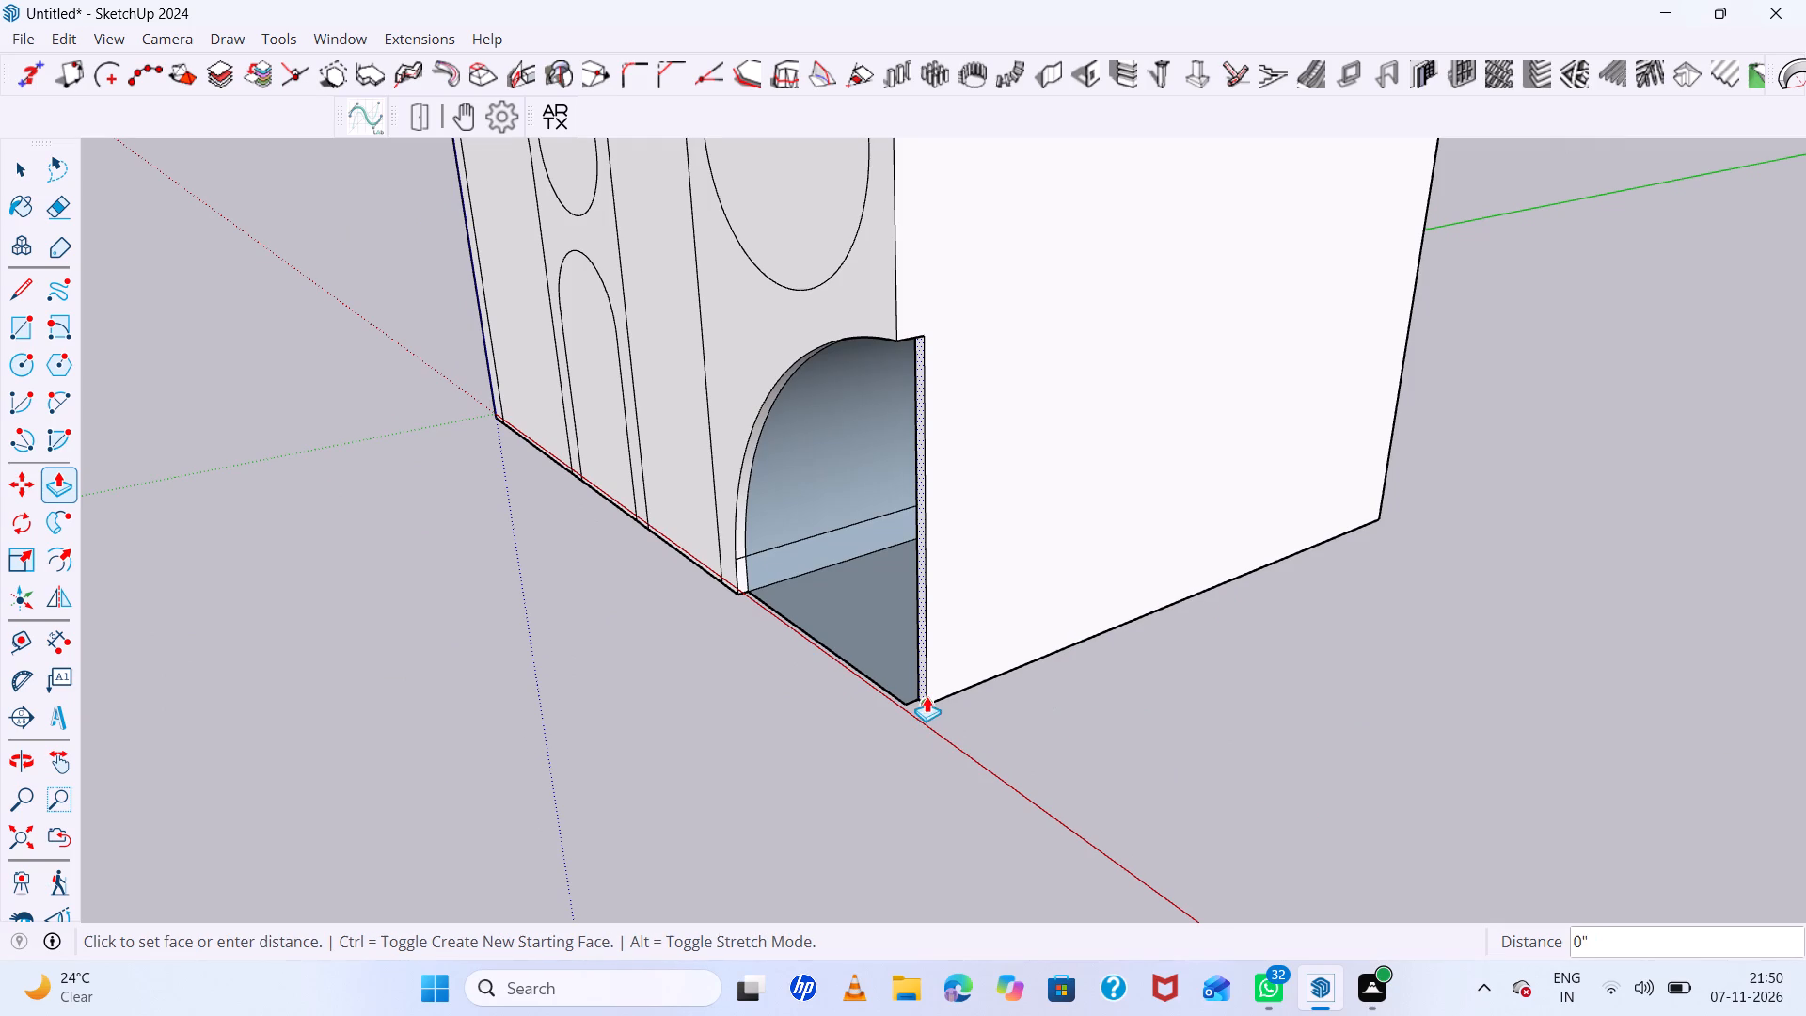
left_click(1381, 516)
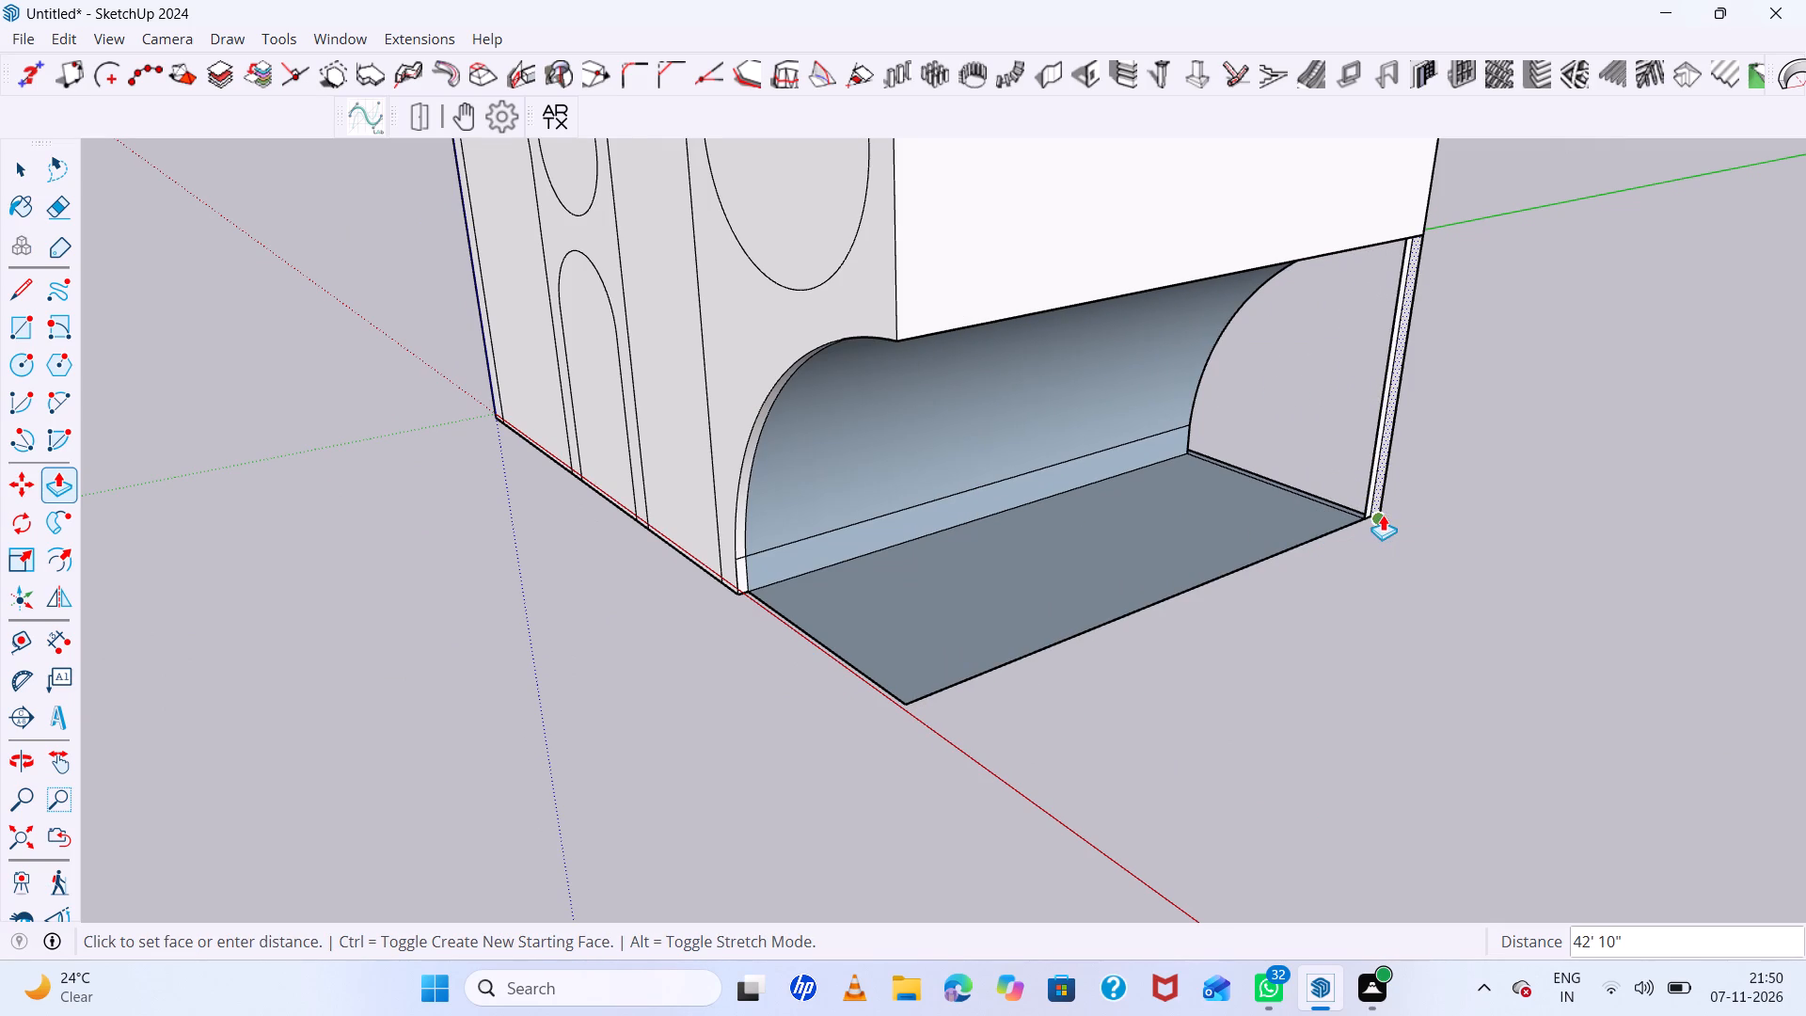
Erase the edges of the thin upright post left at the rear corner of the opening.
scroll(1488, 359, "up", 11)
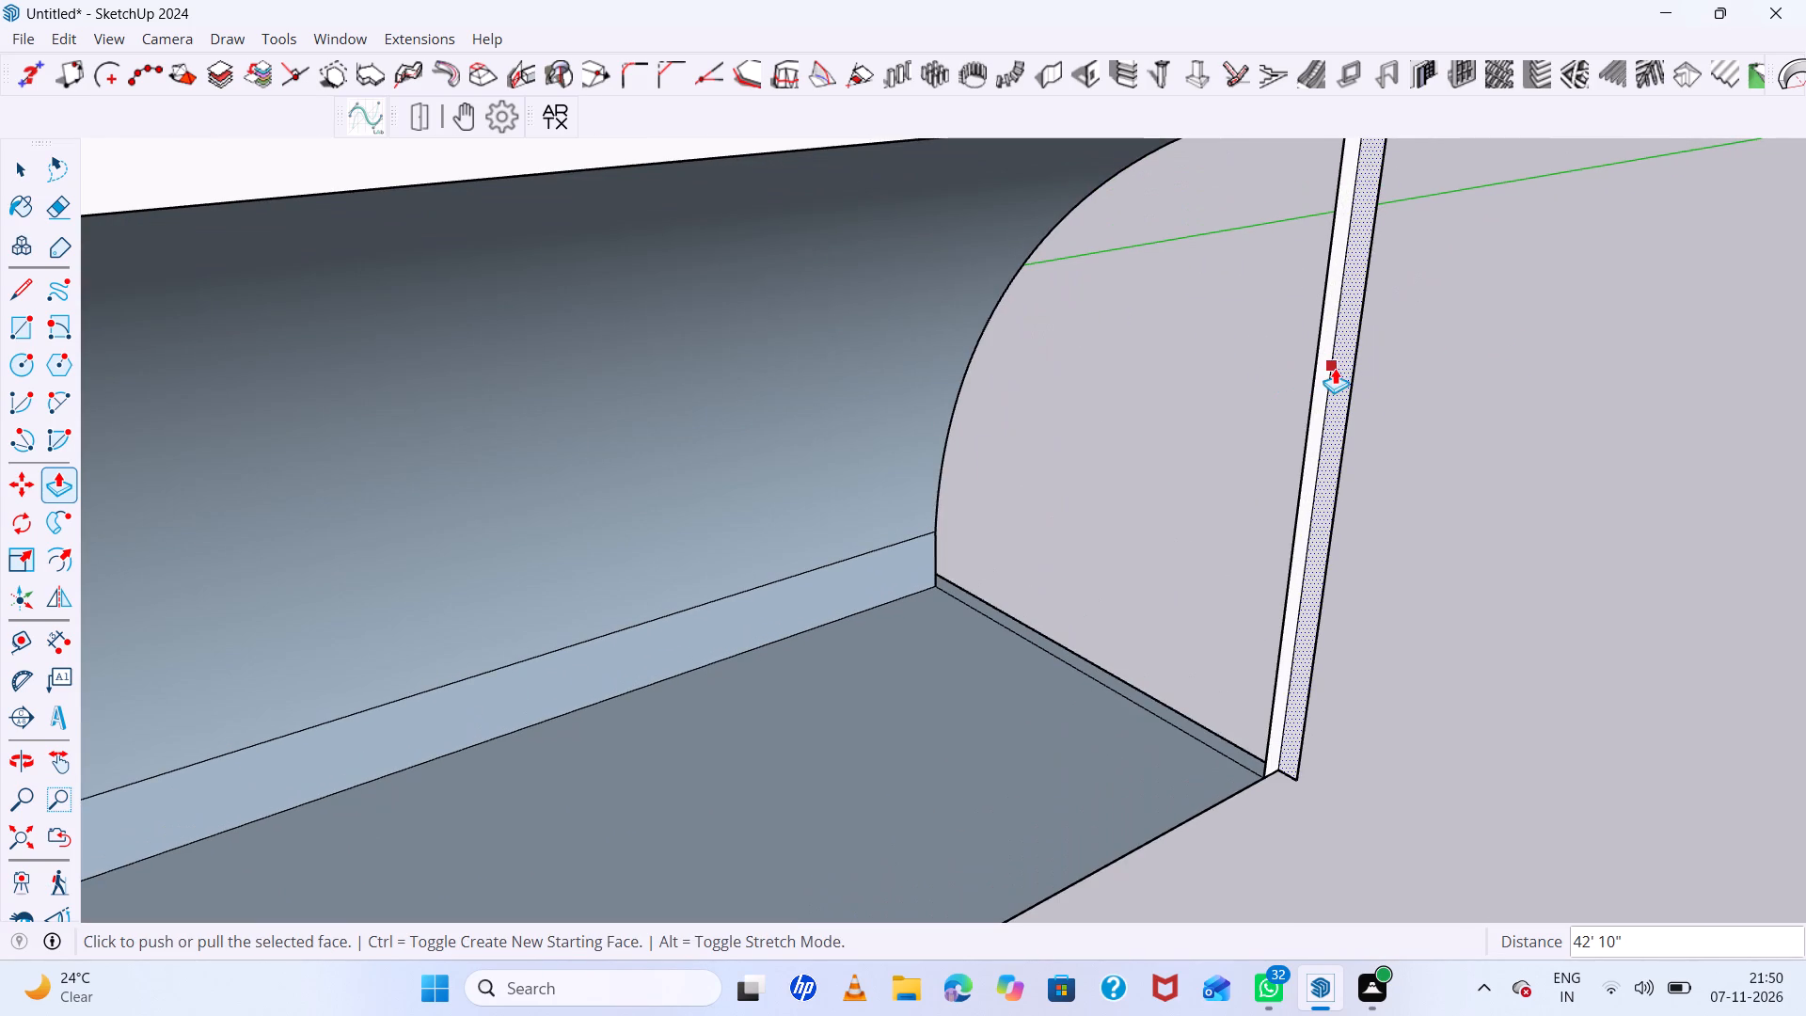
left_click(1315, 383)
key("space")
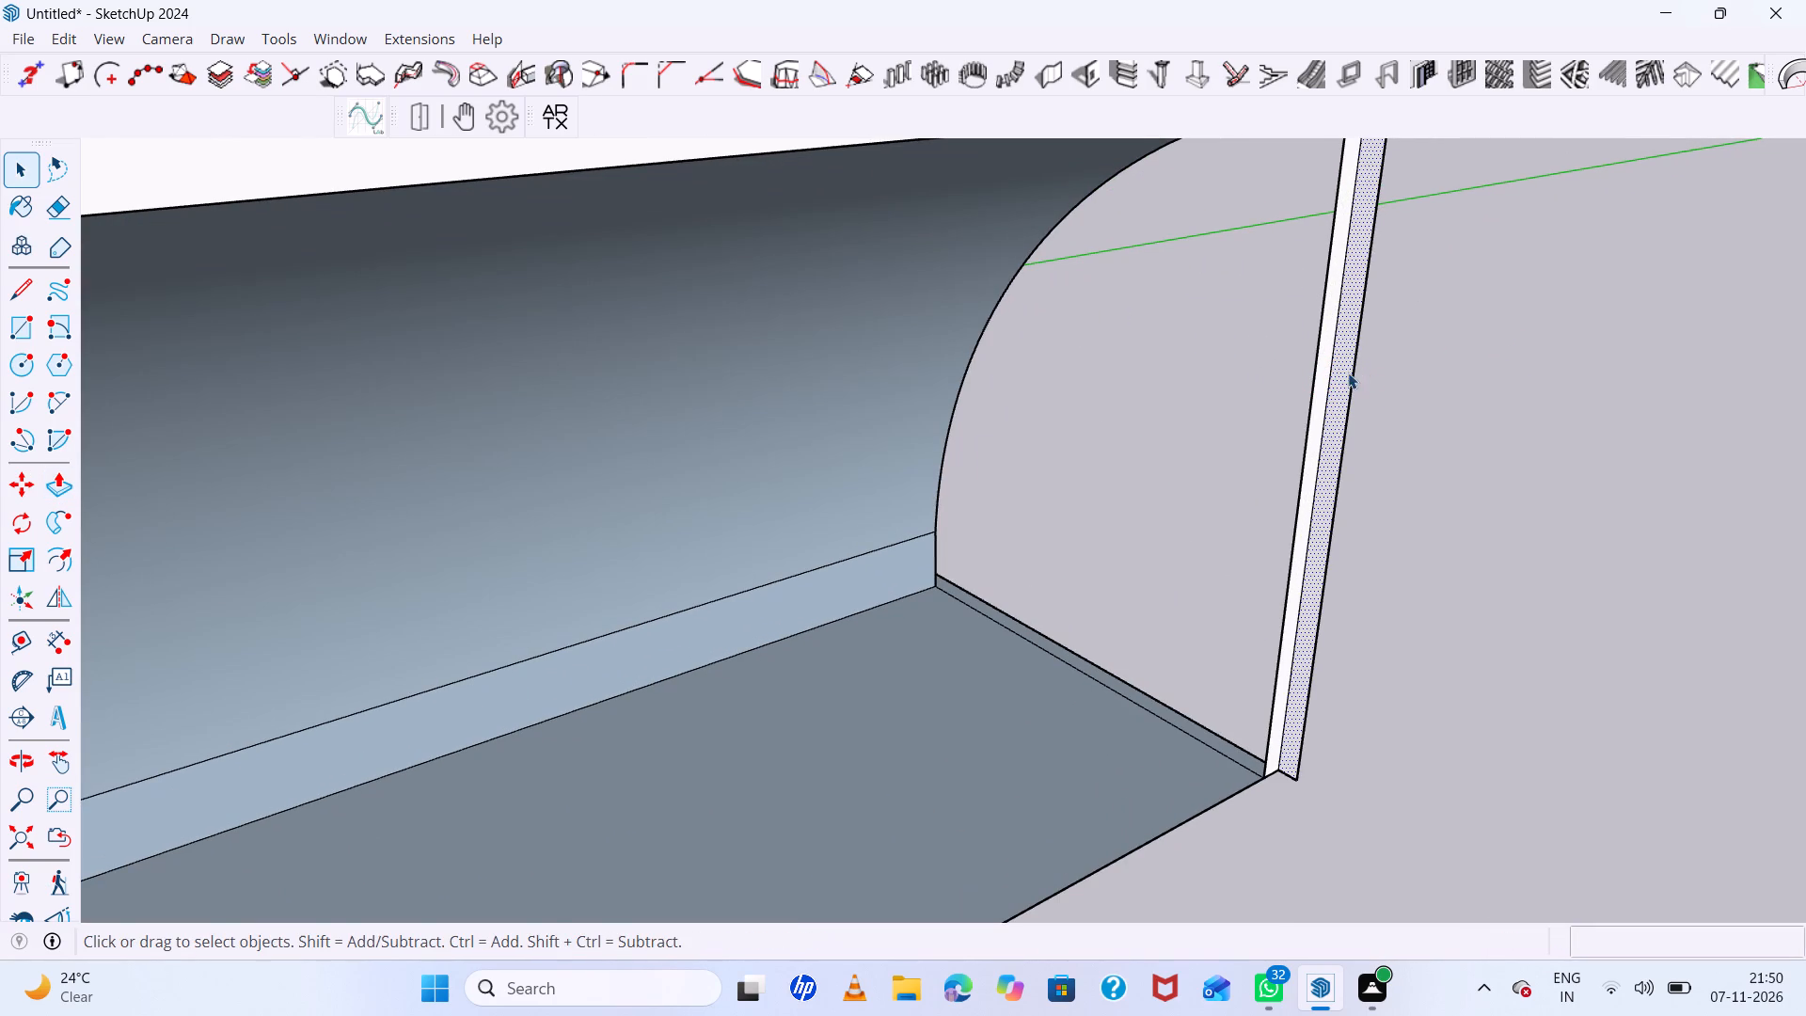
key("e")
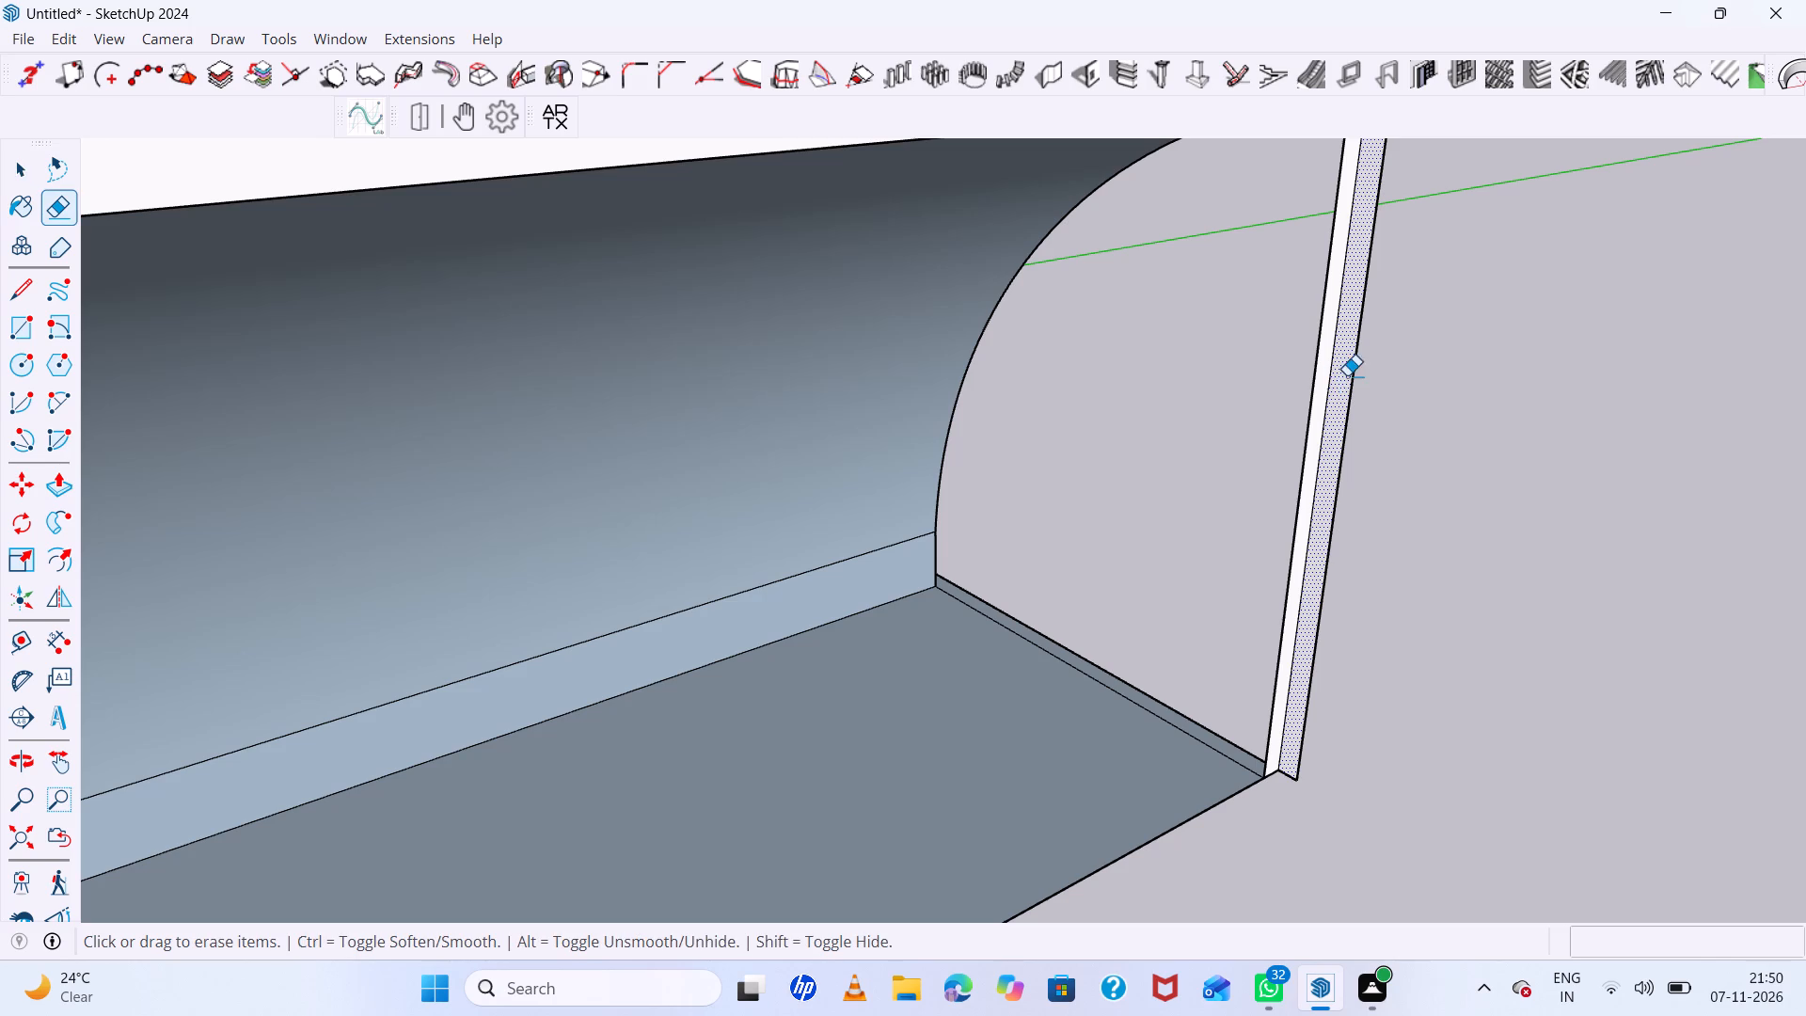
left_click_drag(1349, 375, 1317, 407)
left_click_drag(1341, 429, 1333, 436)
left_click(1327, 439)
left_click_drag(1310, 461, 1305, 478)
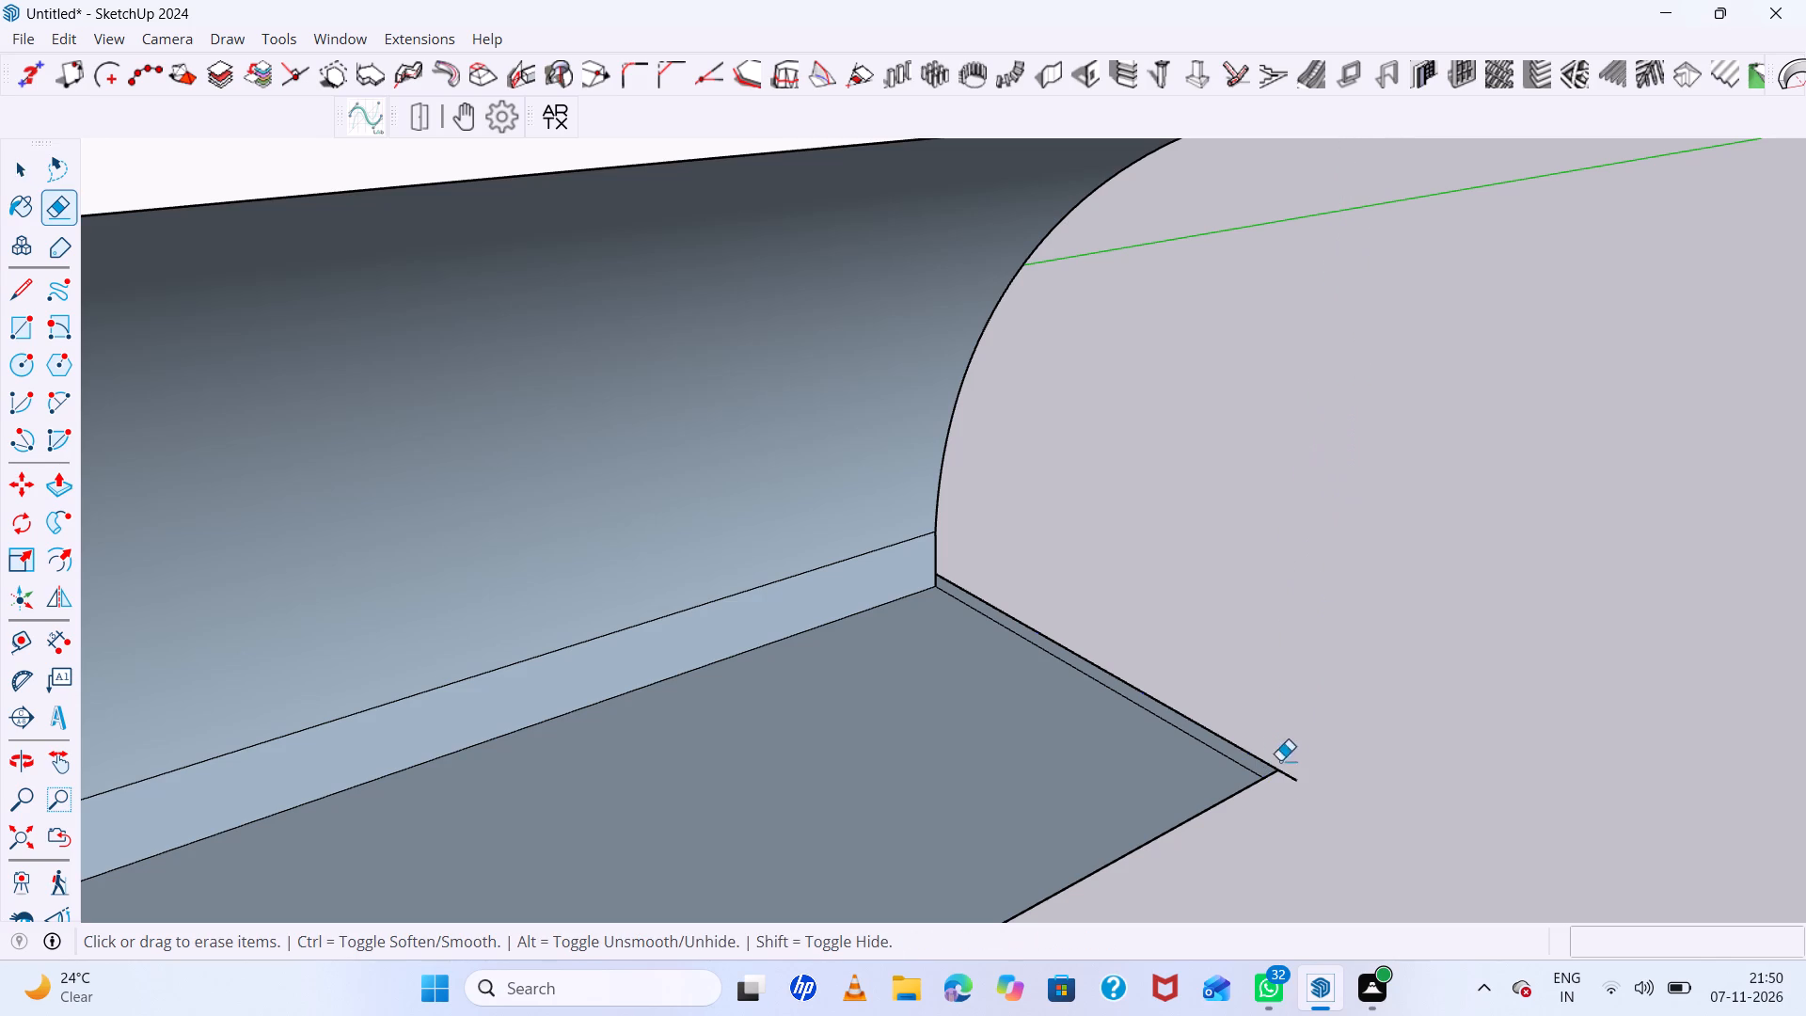
Erase the floor edges and stray base lines remaining under the quarter-arch opening.
left_click_drag(1280, 764, 1278, 808)
left_click_drag(1222, 712, 1101, 799)
left_click(1097, 802)
scroll(1119, 713, "down", 7)
left_click_drag(1151, 769, 1167, 825)
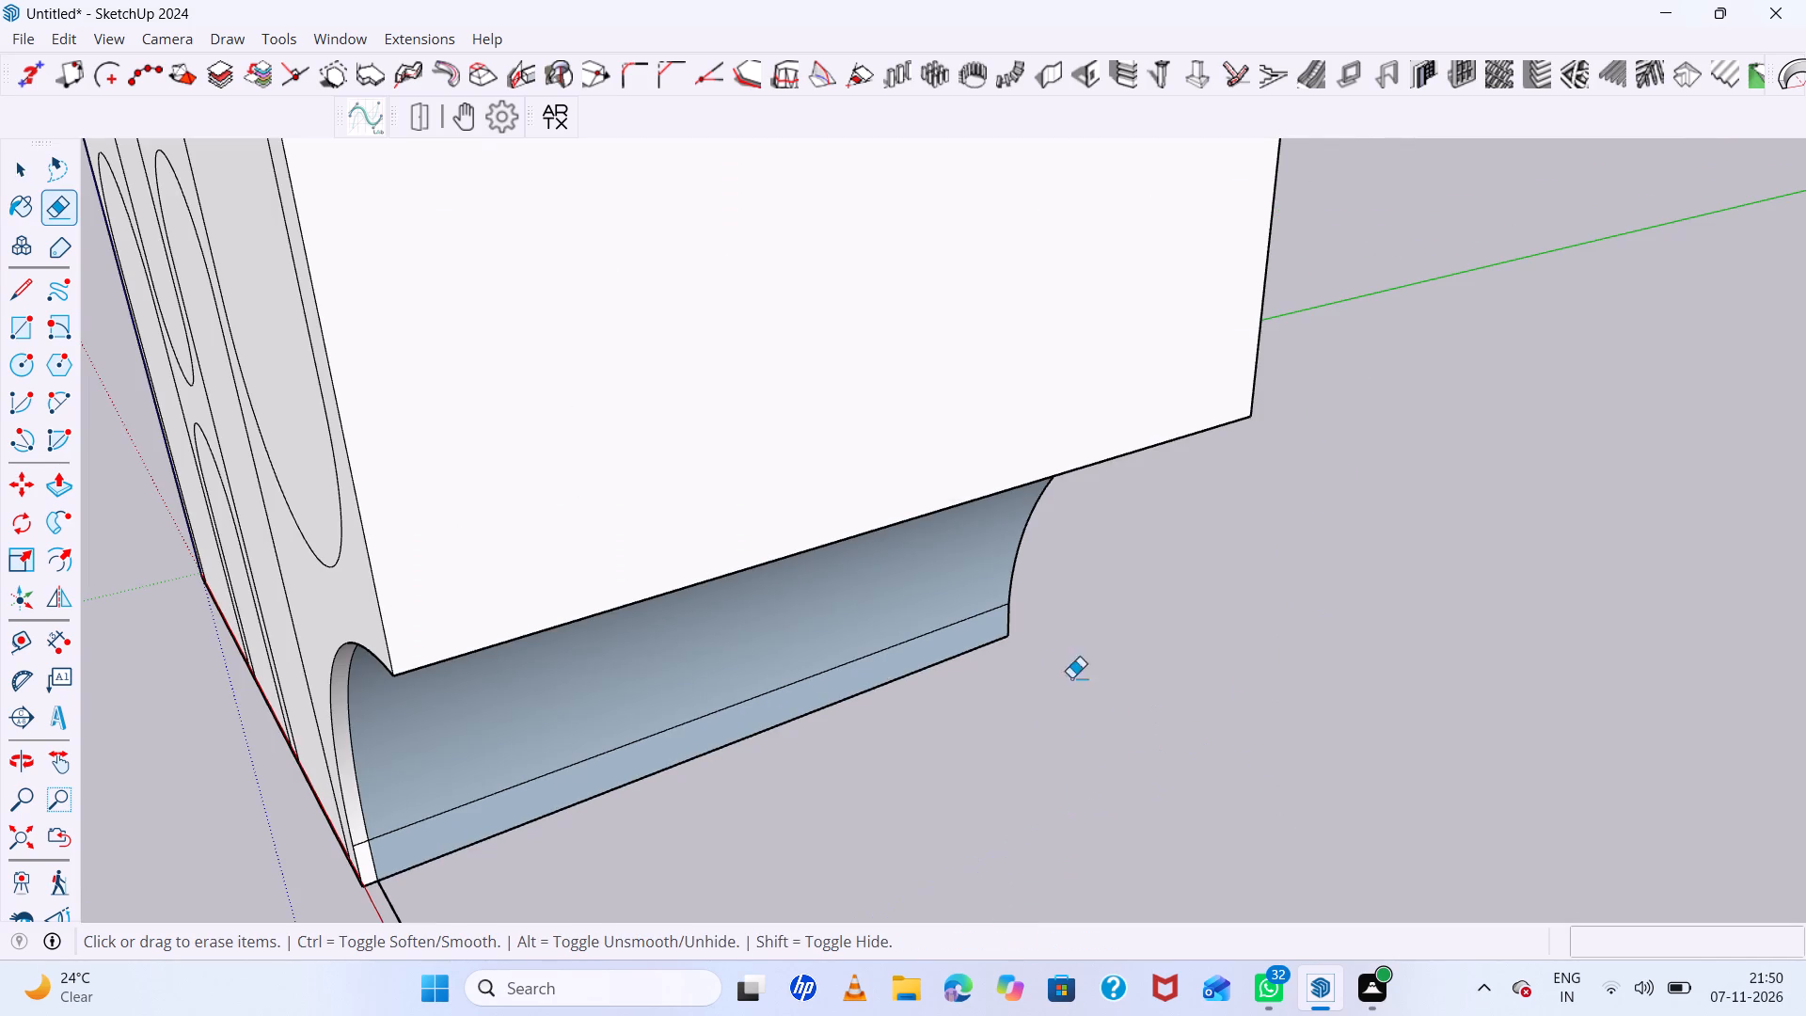
scroll(1044, 591, "down", 8)
middle_click_drag(927, 738, 1290, 553)
left_click_drag(930, 739, 955, 861)
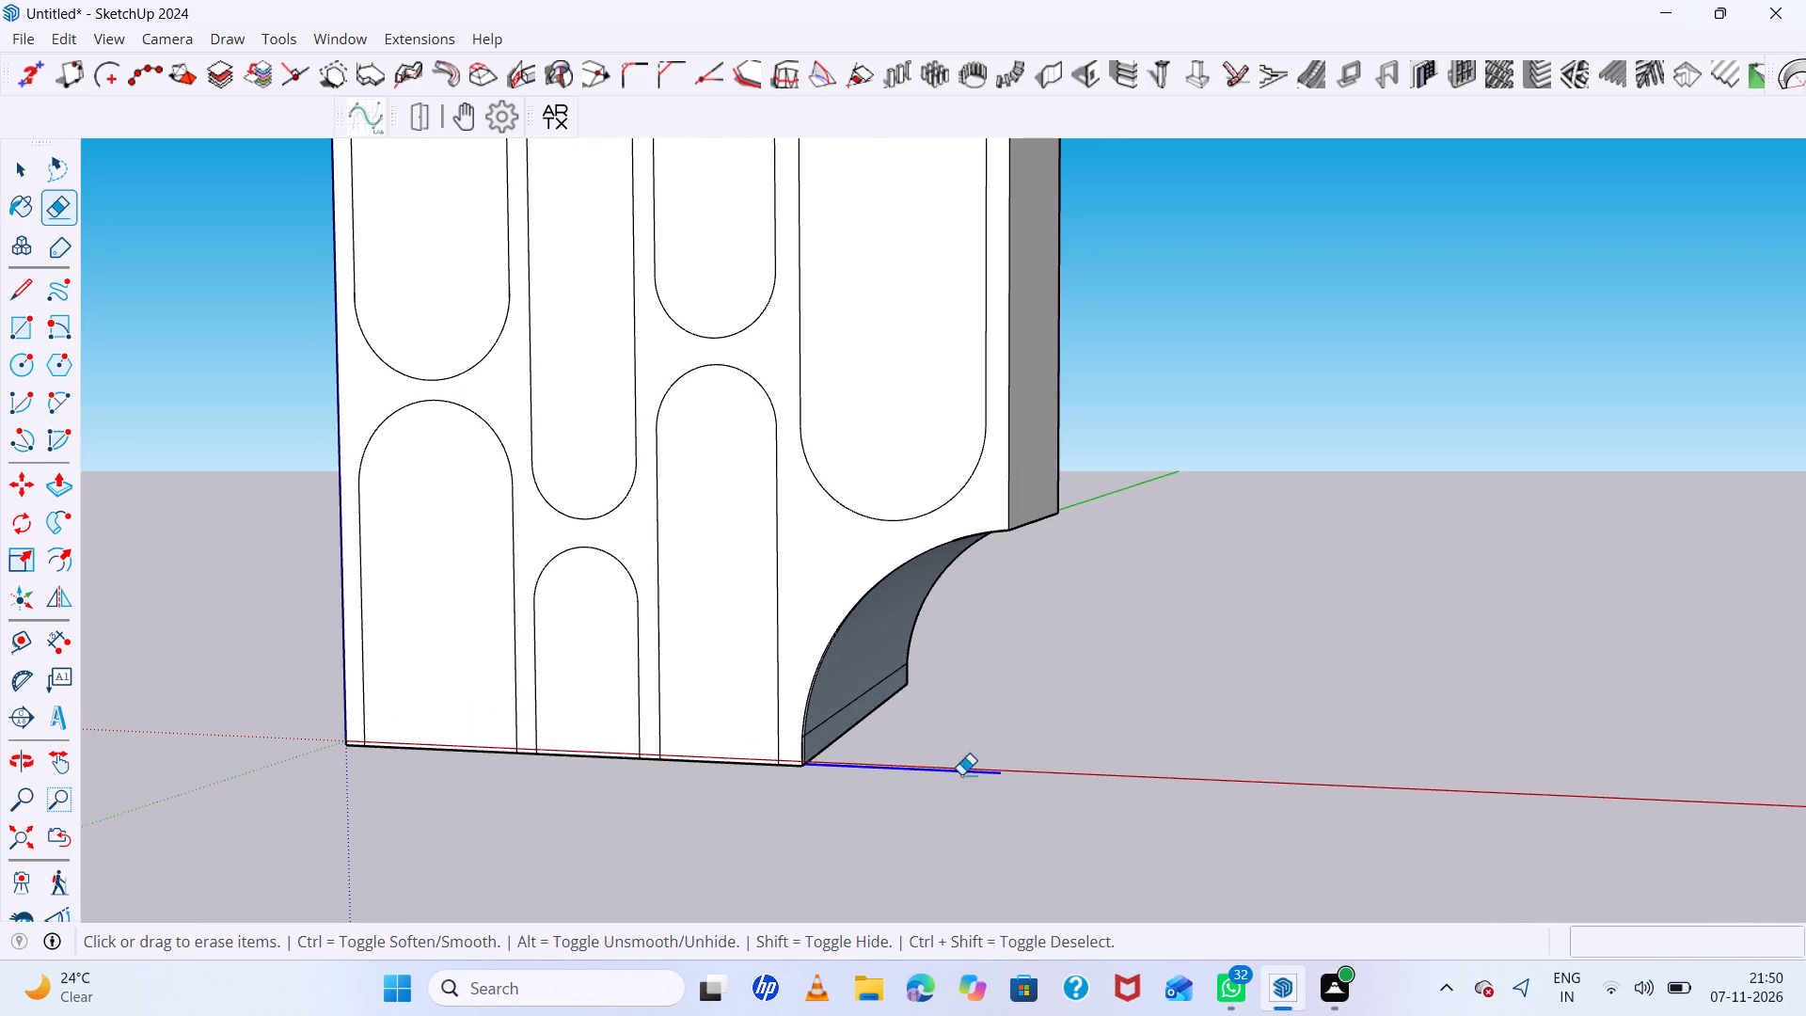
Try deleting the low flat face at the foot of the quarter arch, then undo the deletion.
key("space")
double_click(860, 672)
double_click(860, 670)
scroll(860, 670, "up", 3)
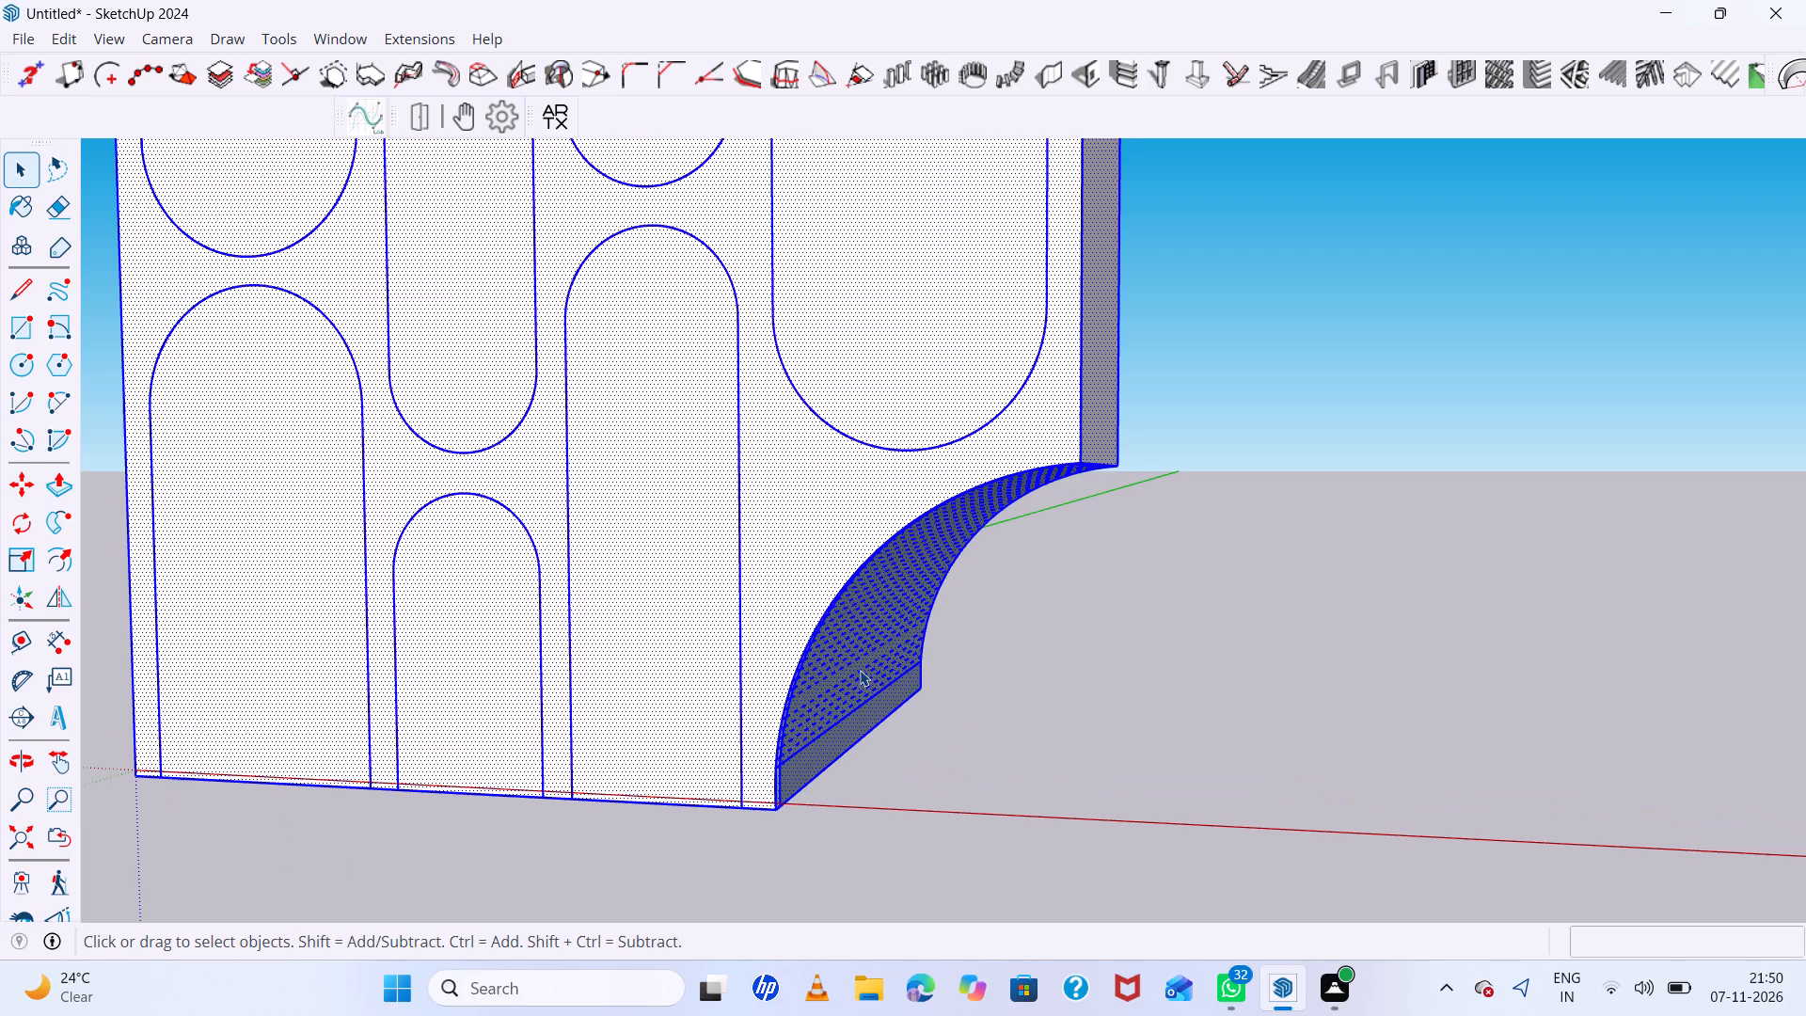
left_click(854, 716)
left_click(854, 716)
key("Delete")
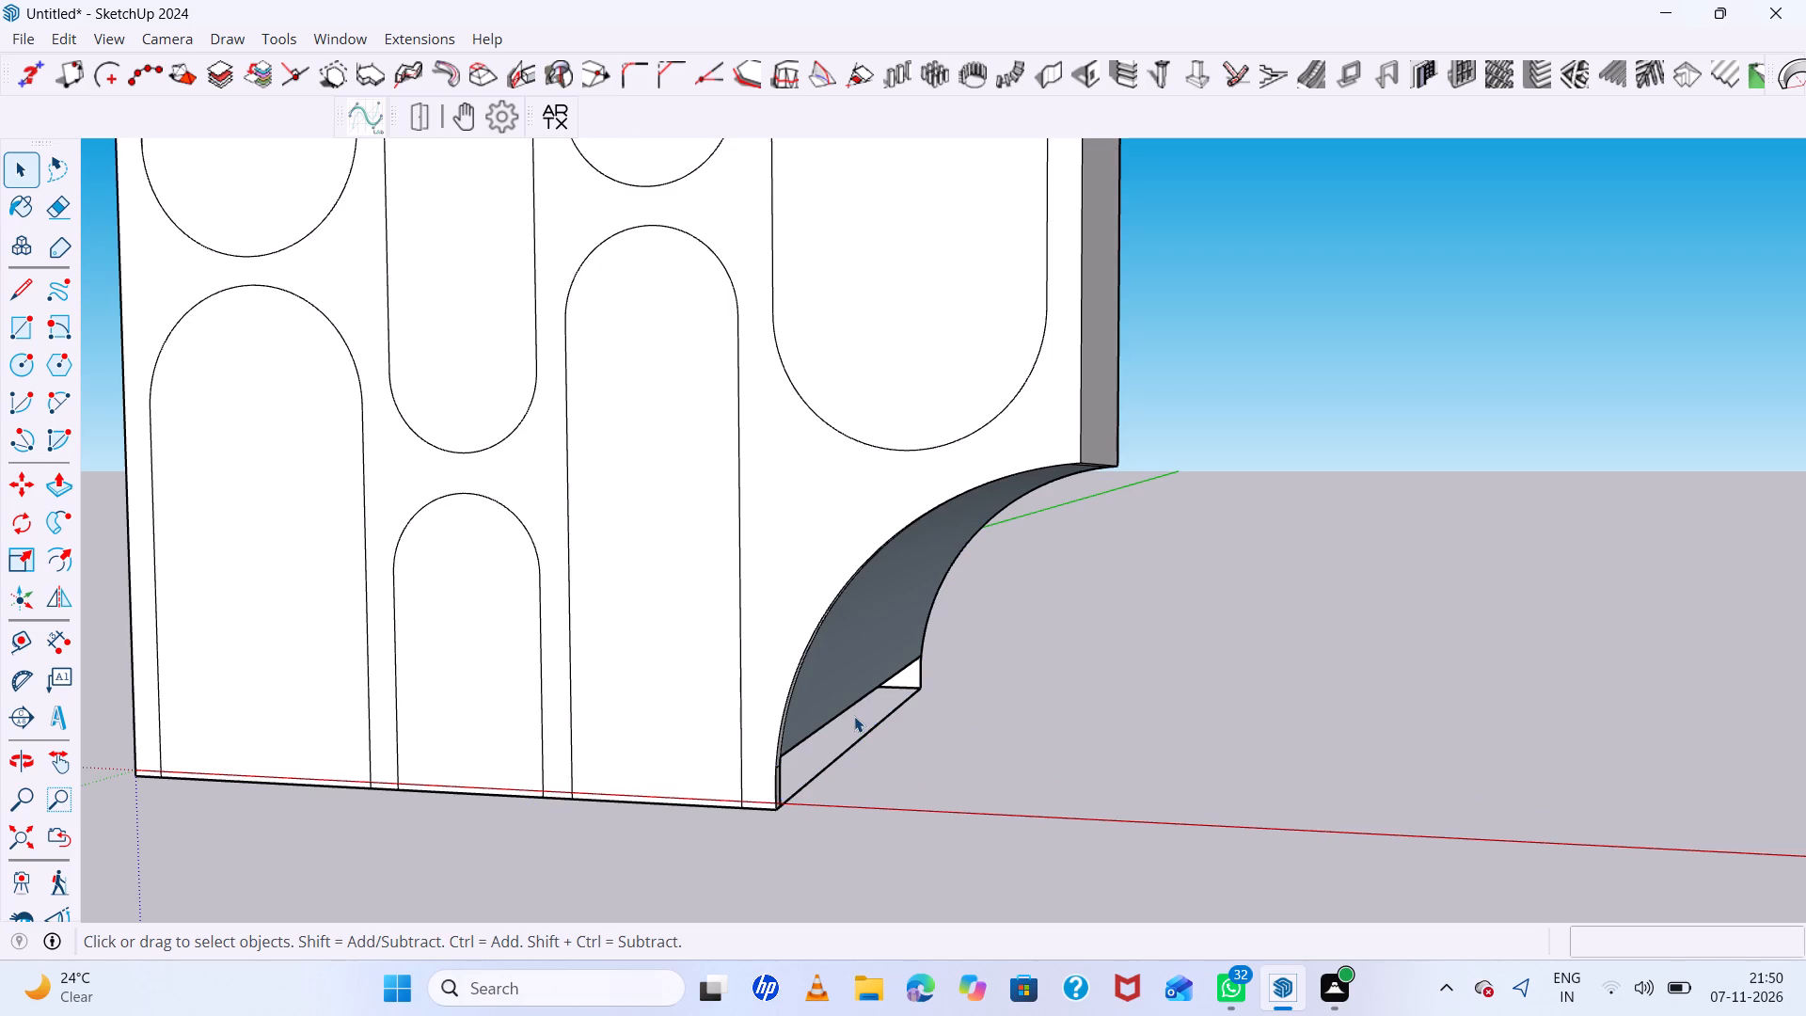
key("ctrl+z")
Select the whole connected model and soften its edges with the angle between normals set to 31.7 degrees.
double_click(543, 770)
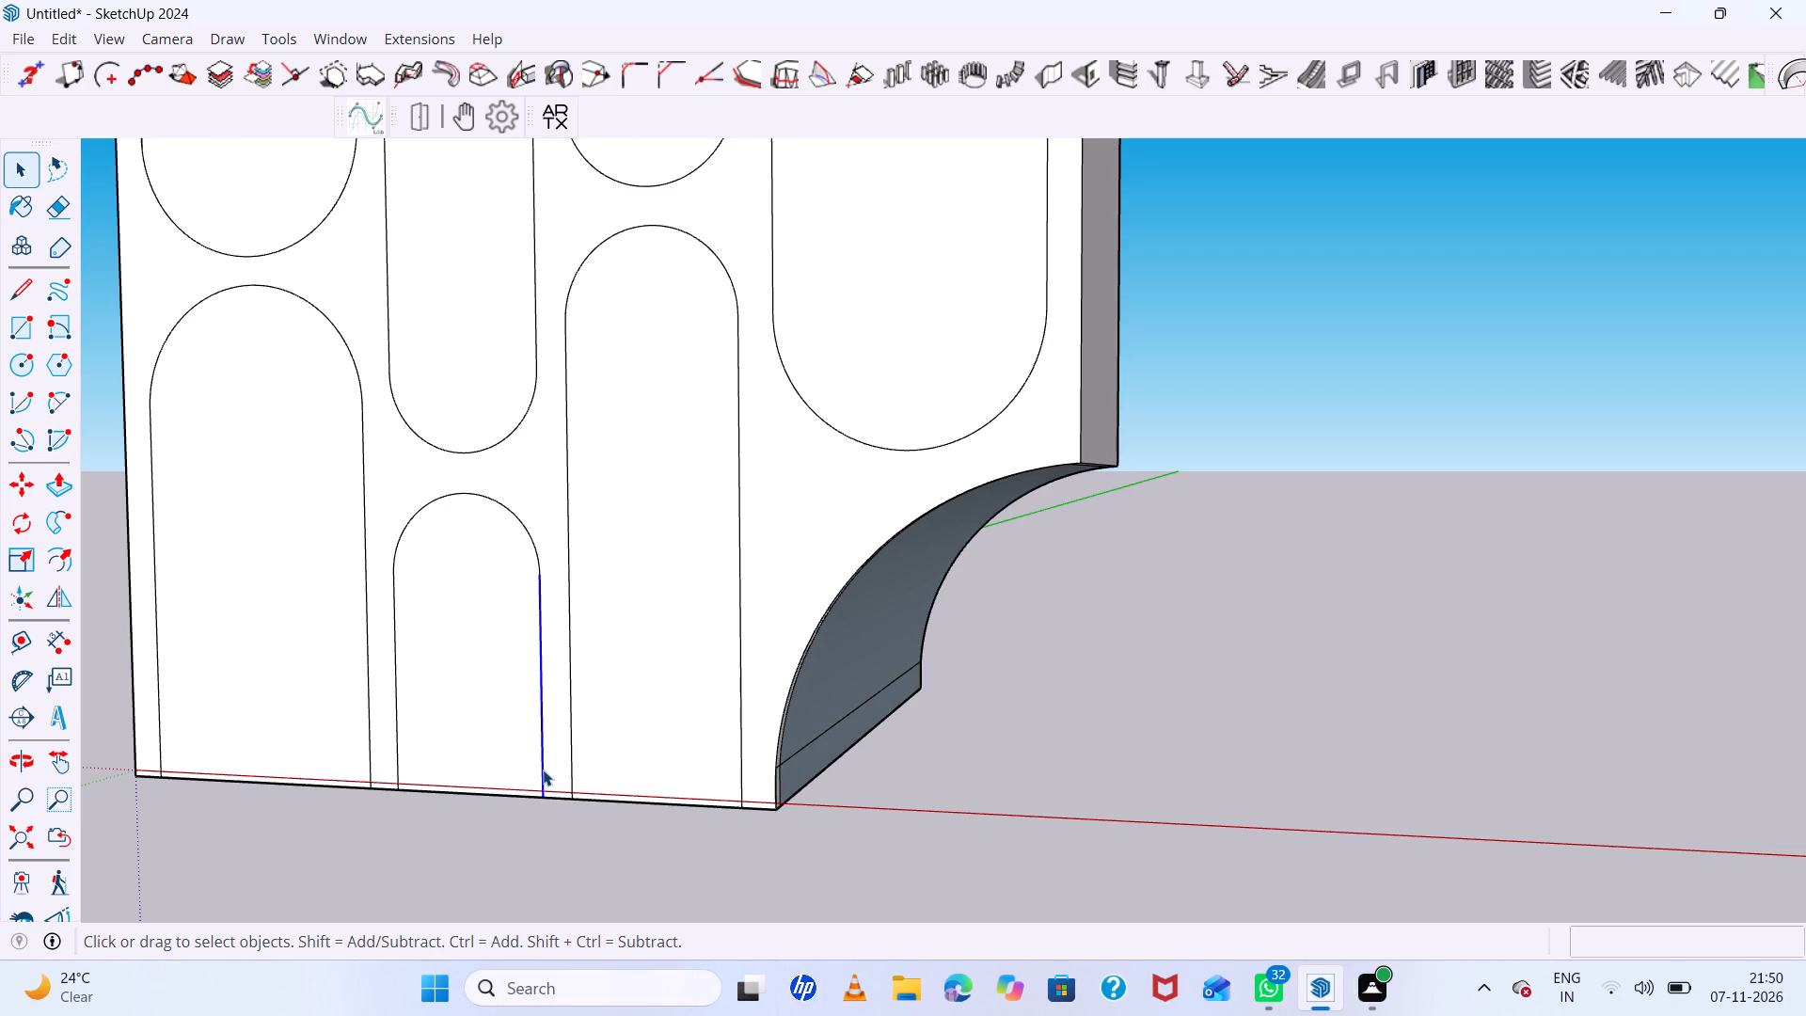
triple_click(858, 619)
right_click(858, 619)
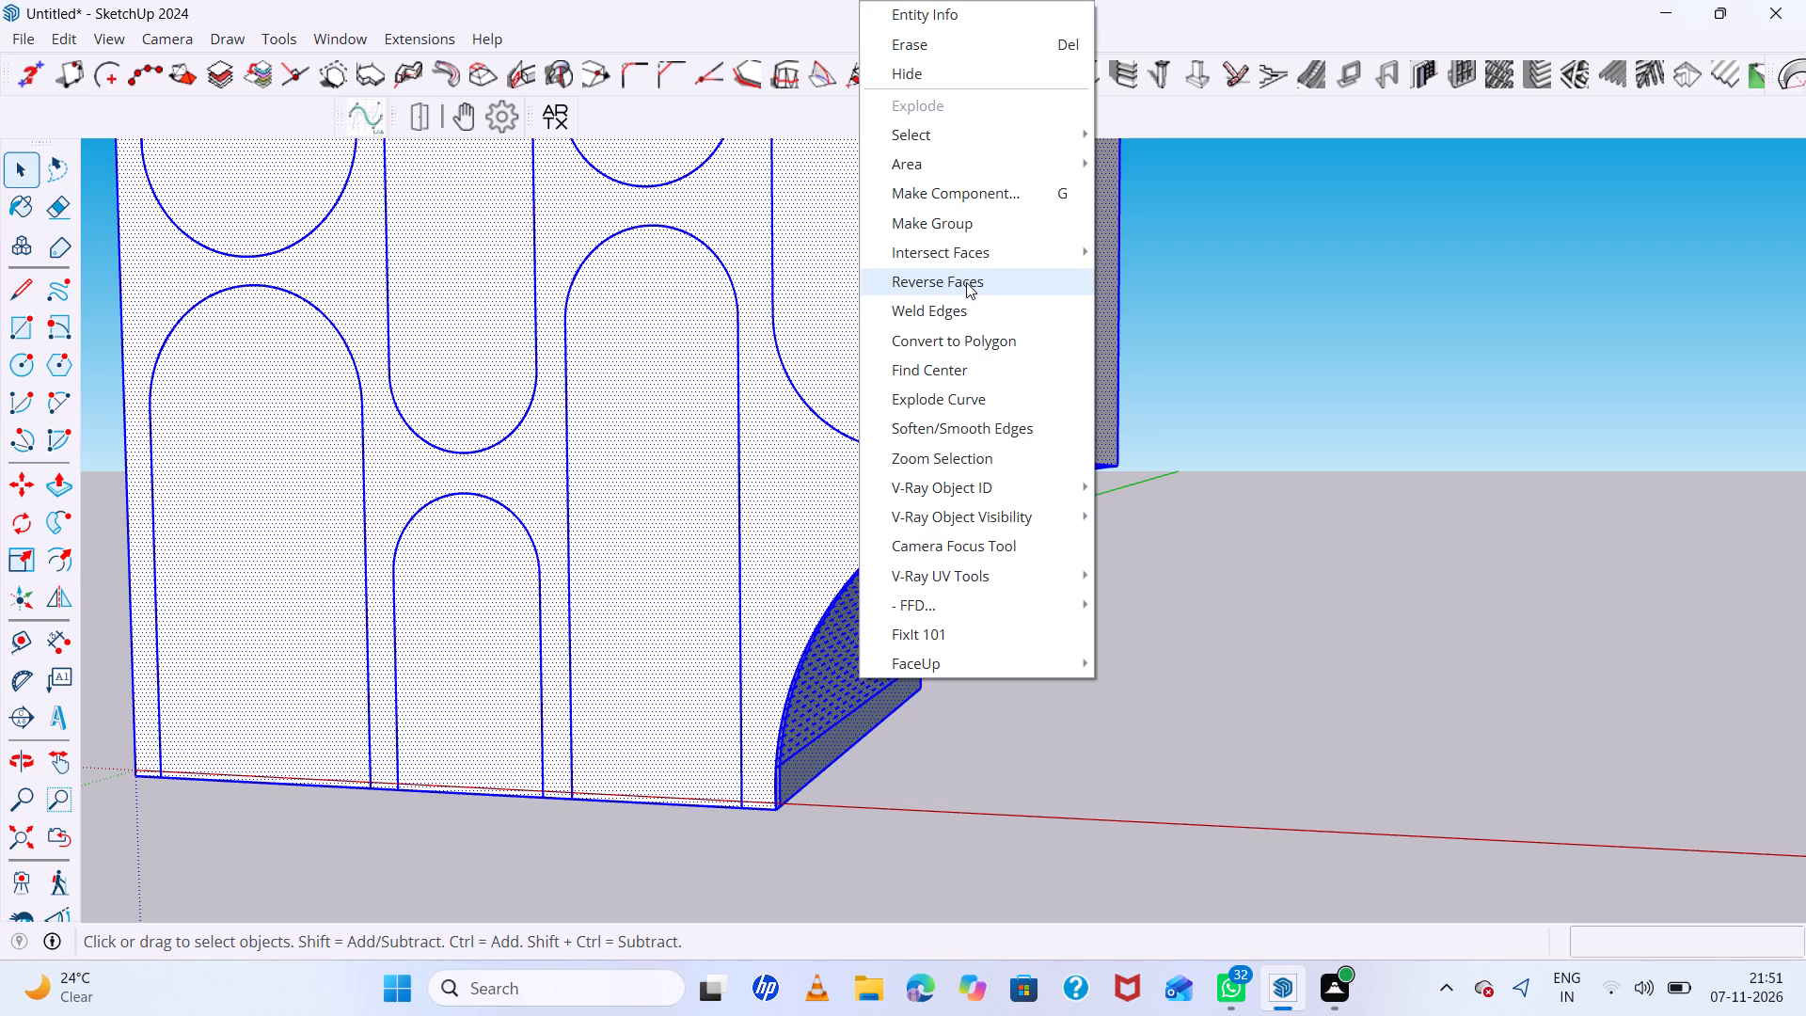
left_click(949, 430)
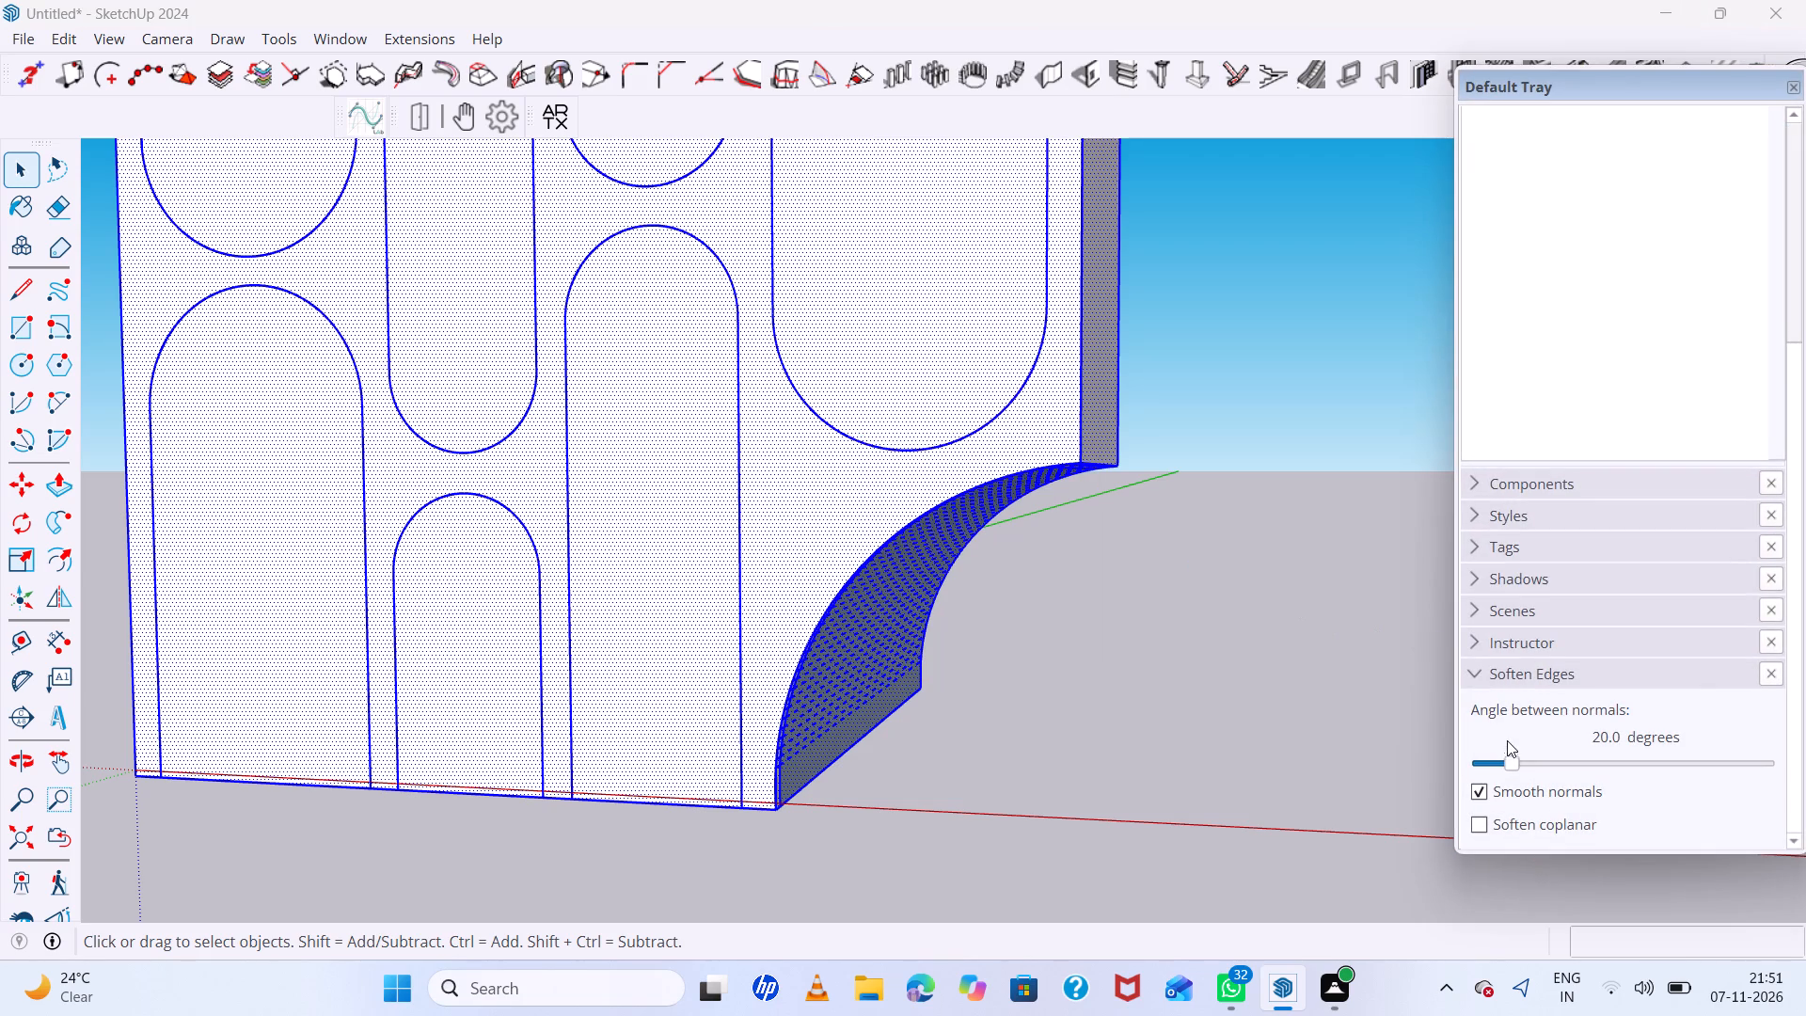
left_click_drag(1509, 762, 1528, 757)
left_click(1173, 647)
scroll(1125, 626, "down", 6)
left_click(1228, 516)
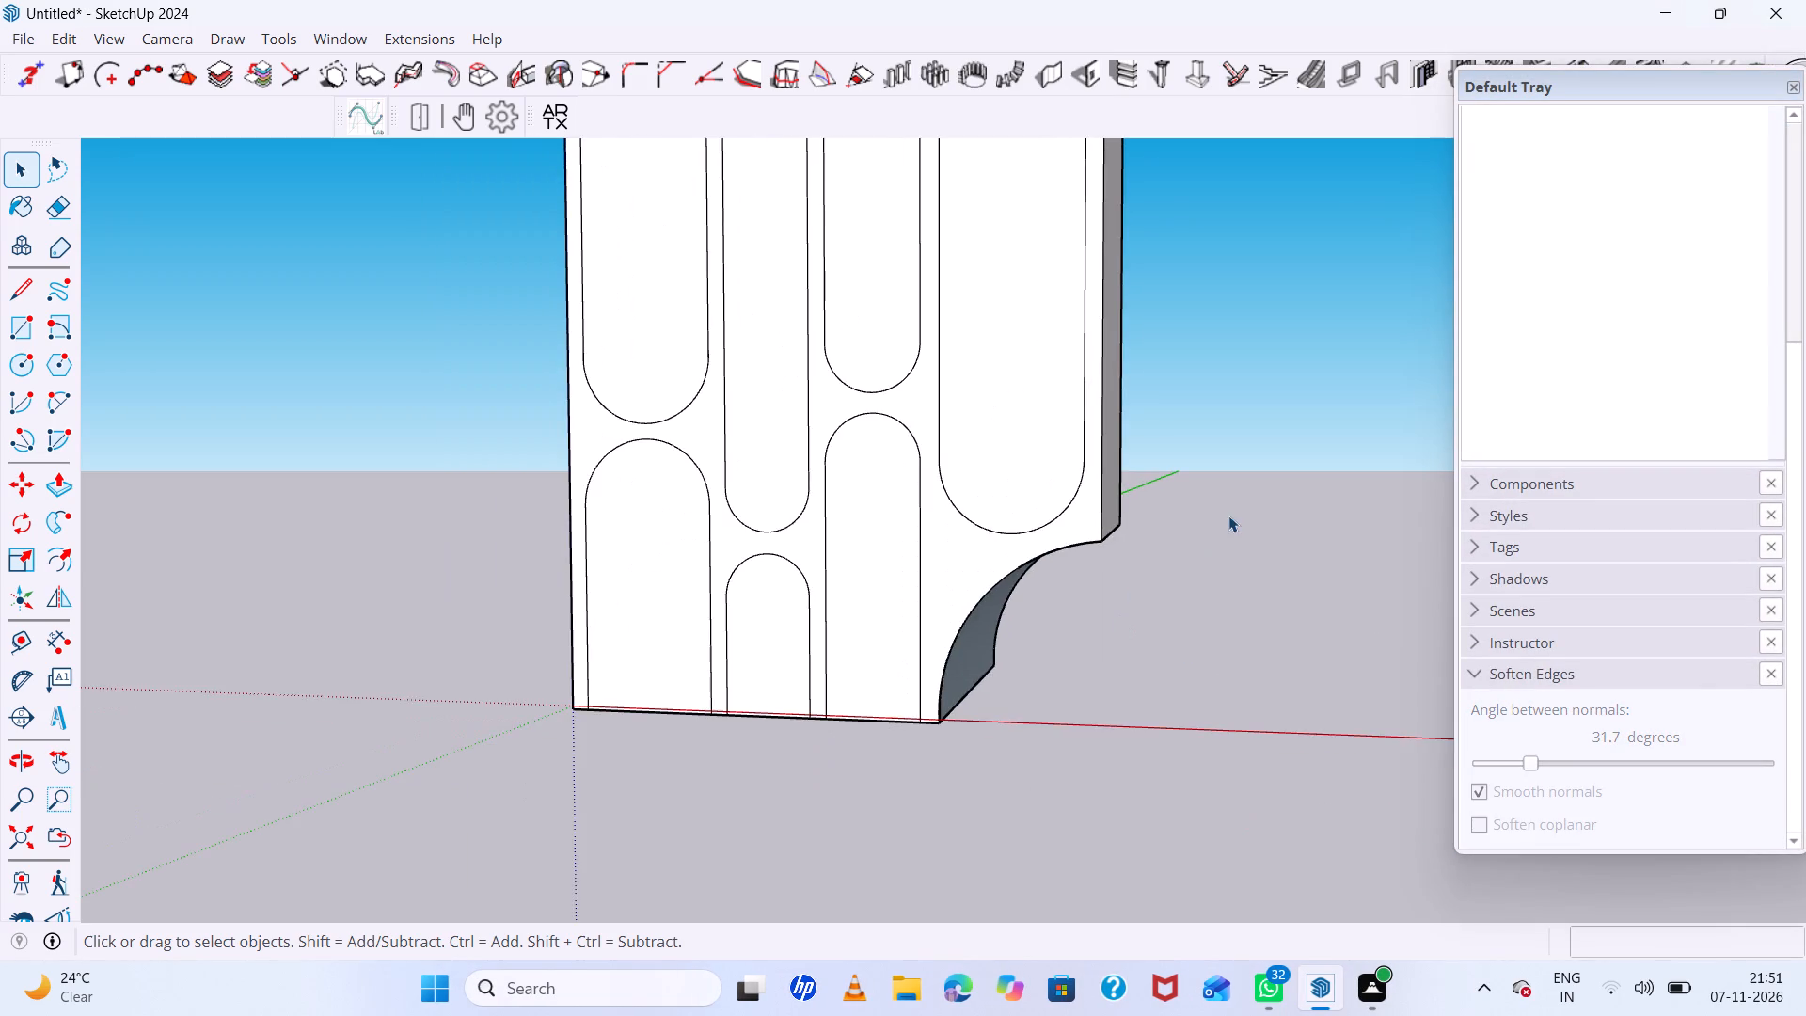
Push the wide slot face above the quarter arch 9" inward to cut it through the front wall.
scroll(1132, 511, "down", 8)
key("space")
left_click(1257, 466)
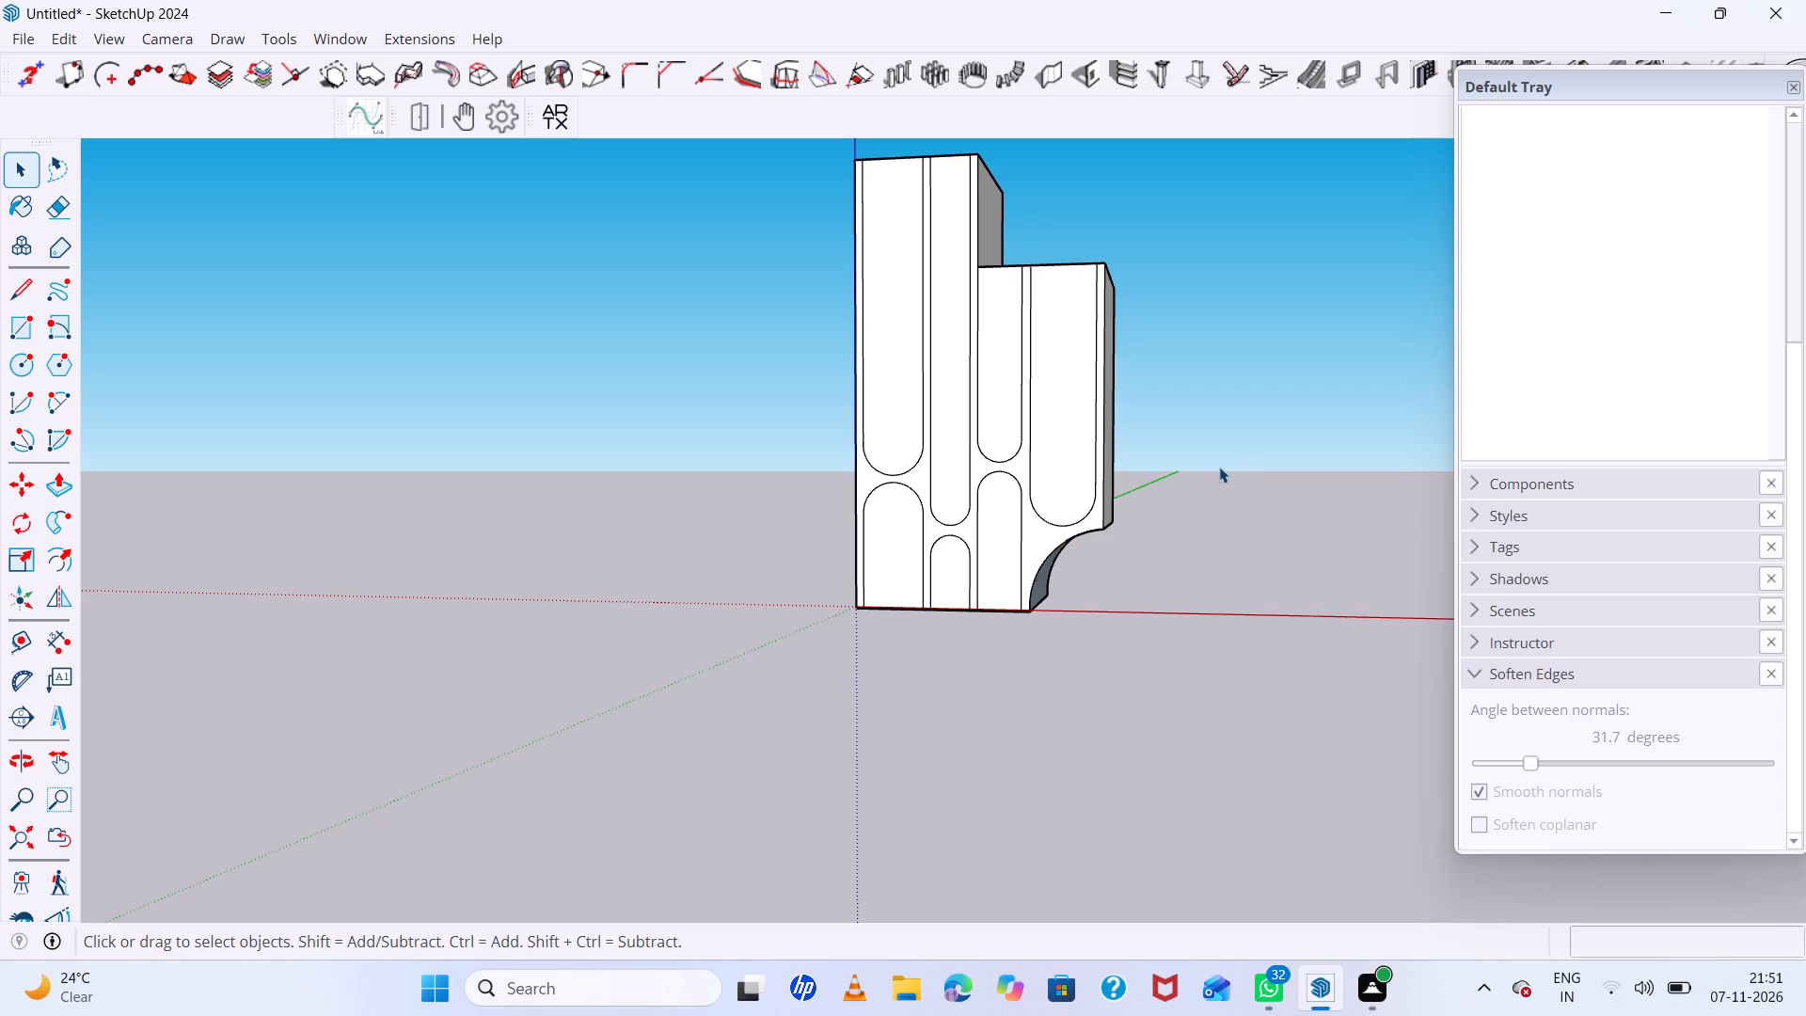
scroll(1136, 436, "down", 6)
middle_click_drag(1086, 463, 1077, 556)
scroll(1017, 490, "up", 6)
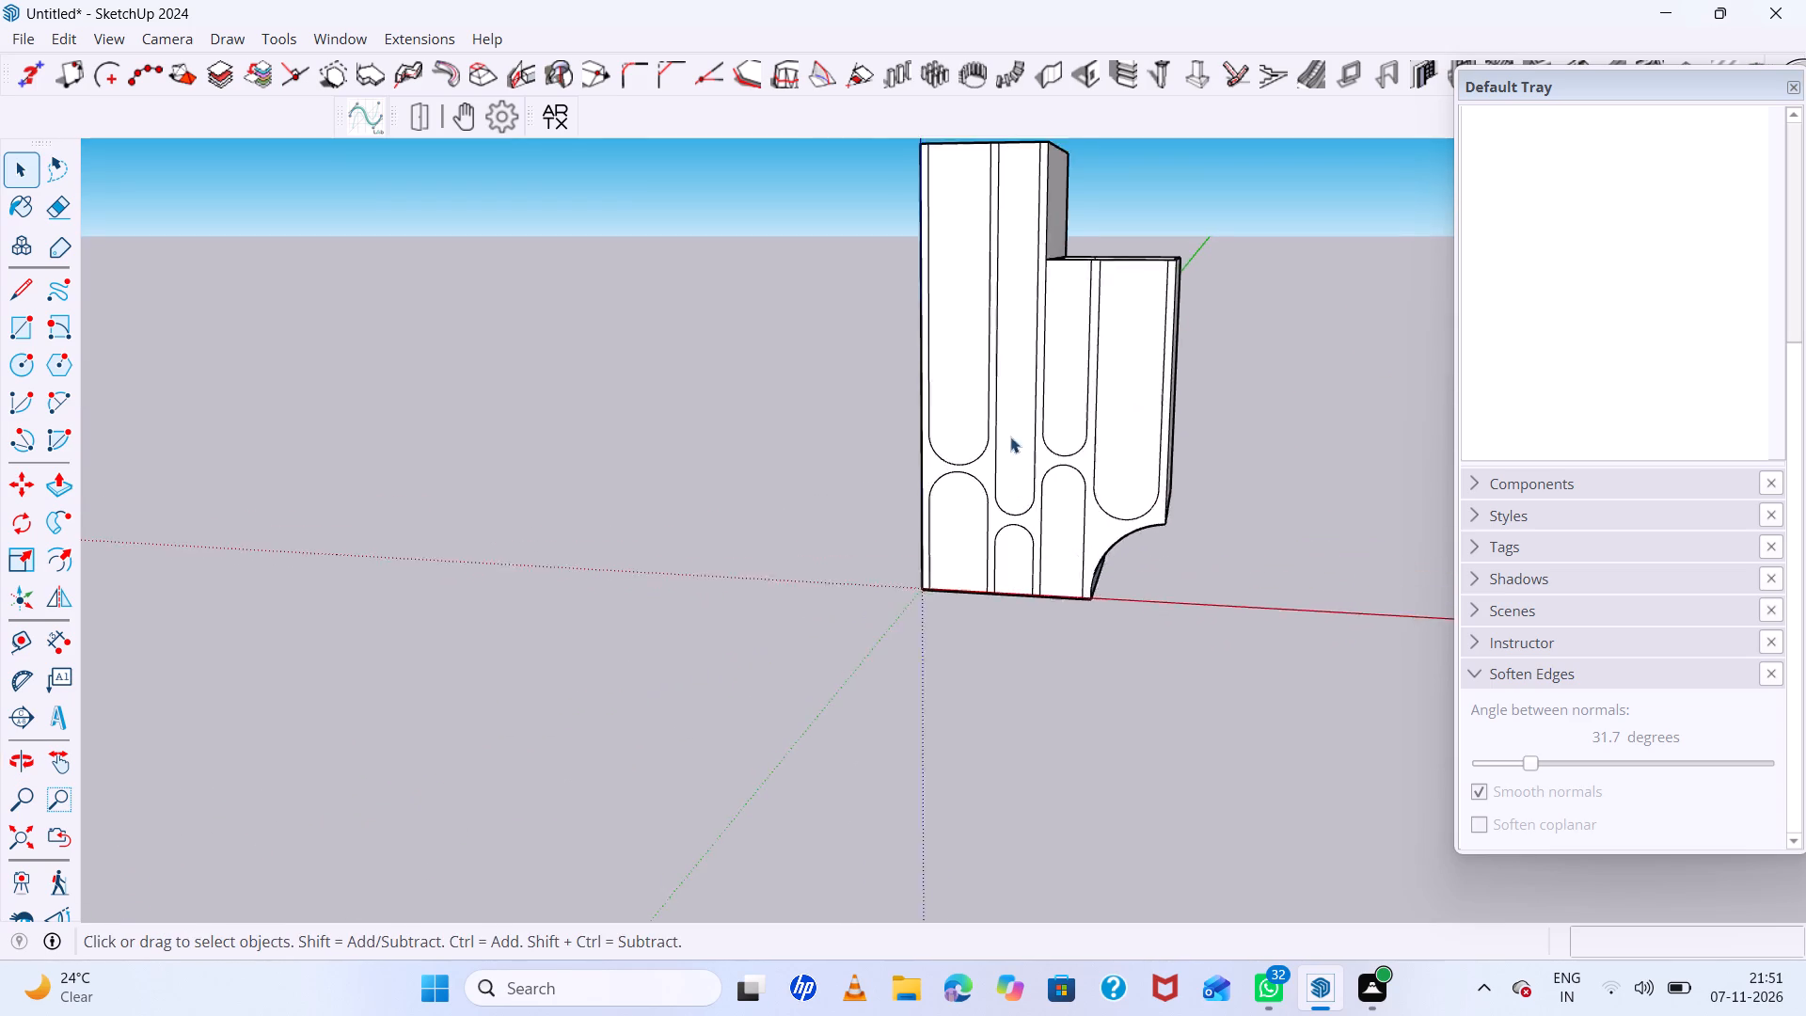
middle_click_drag(1013, 410, 832, 668)
scroll(1286, 386, "up", 4)
left_click(1112, 373)
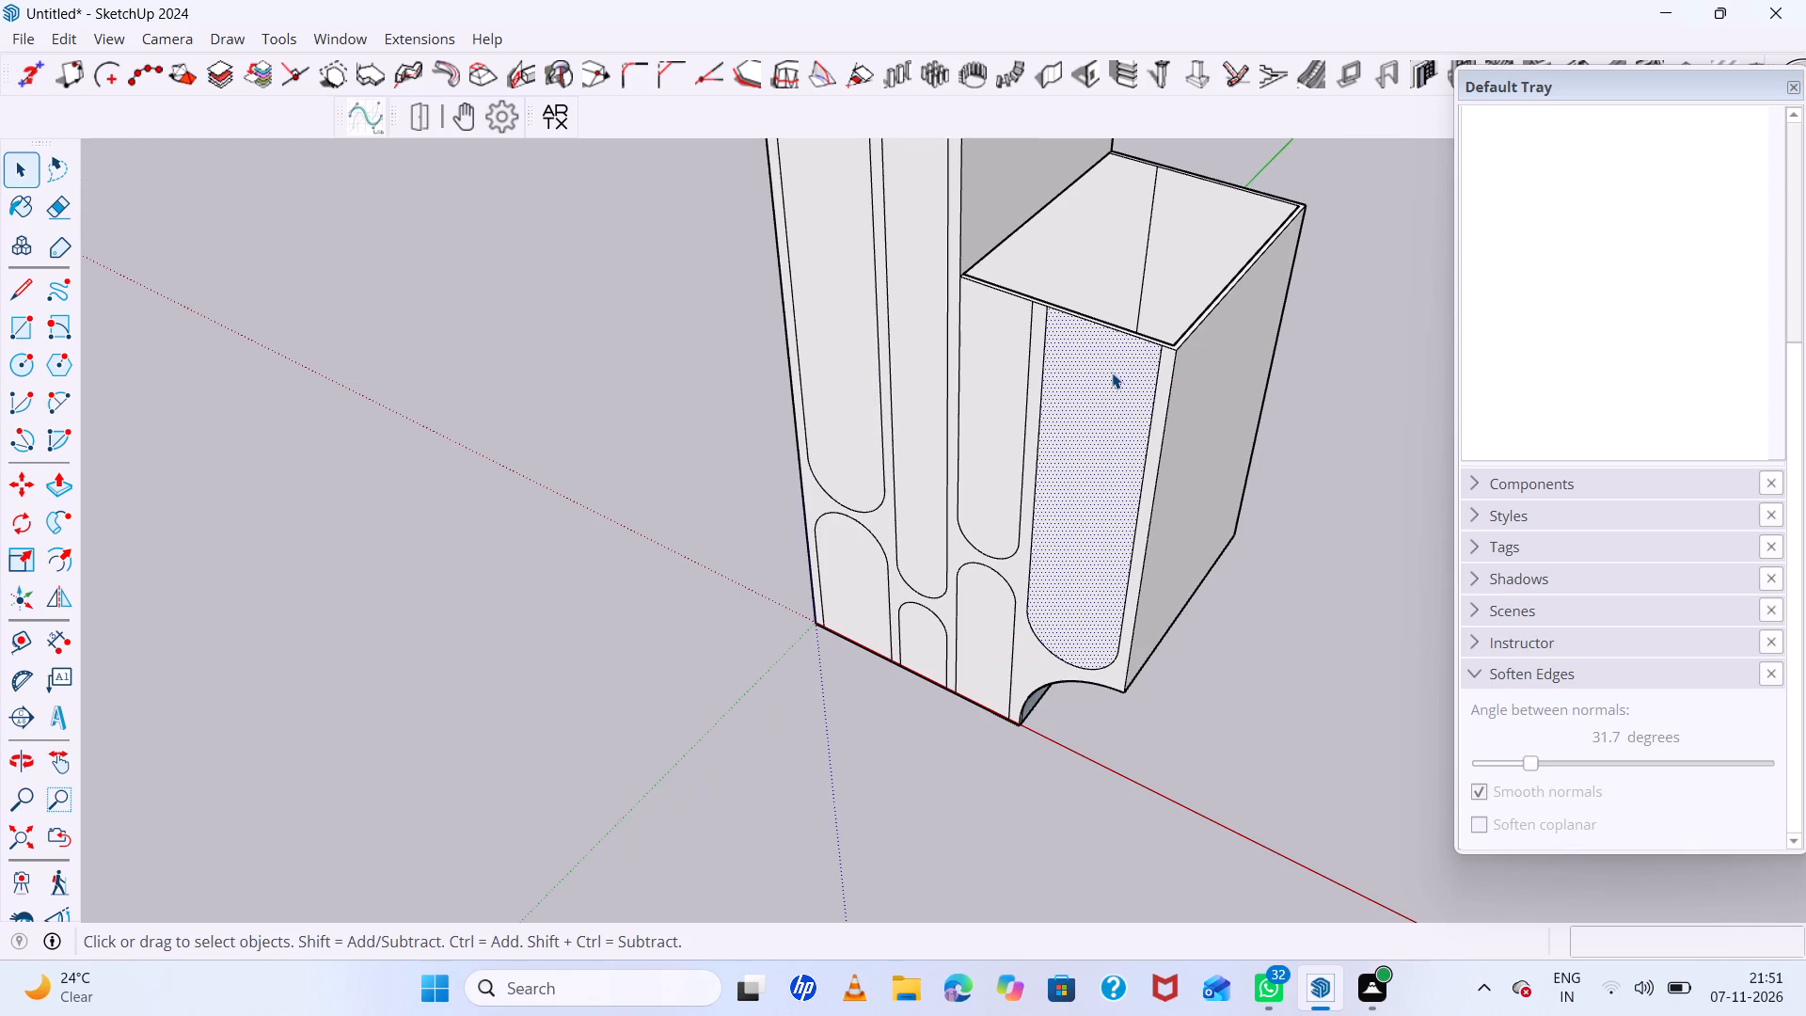
key("p")
left_click(1112, 373)
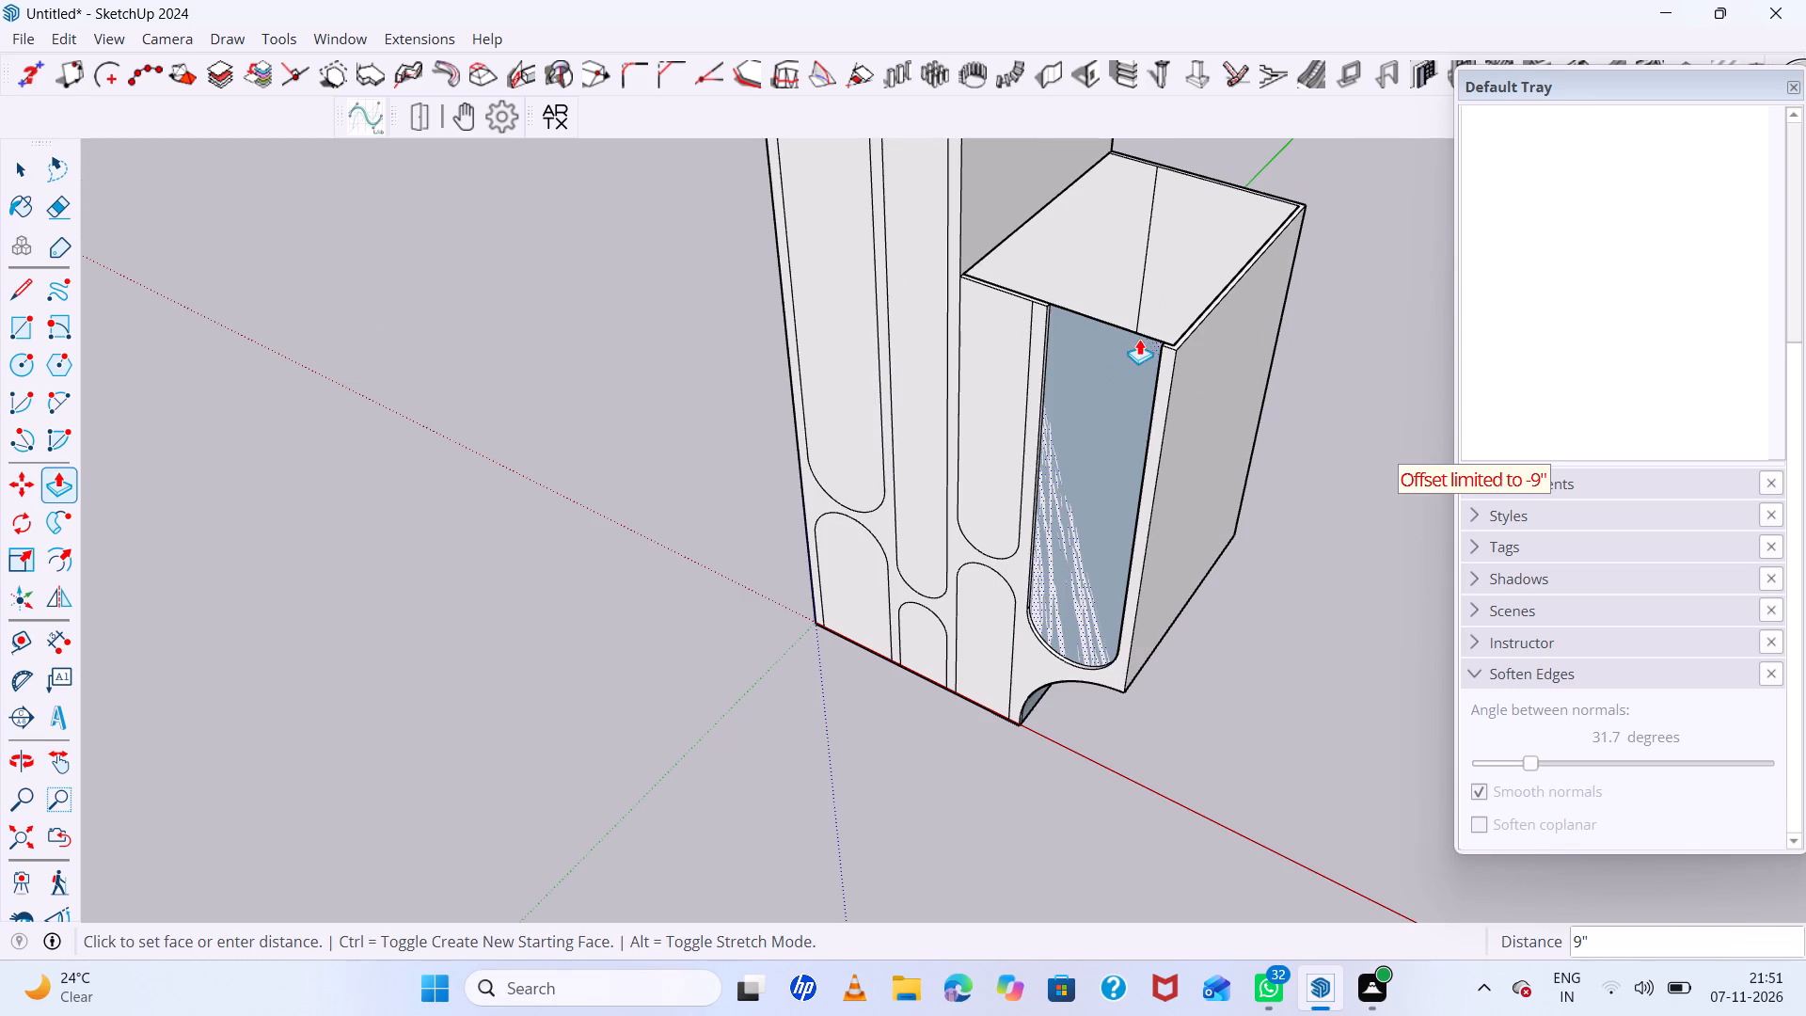
left_click(1139, 337)
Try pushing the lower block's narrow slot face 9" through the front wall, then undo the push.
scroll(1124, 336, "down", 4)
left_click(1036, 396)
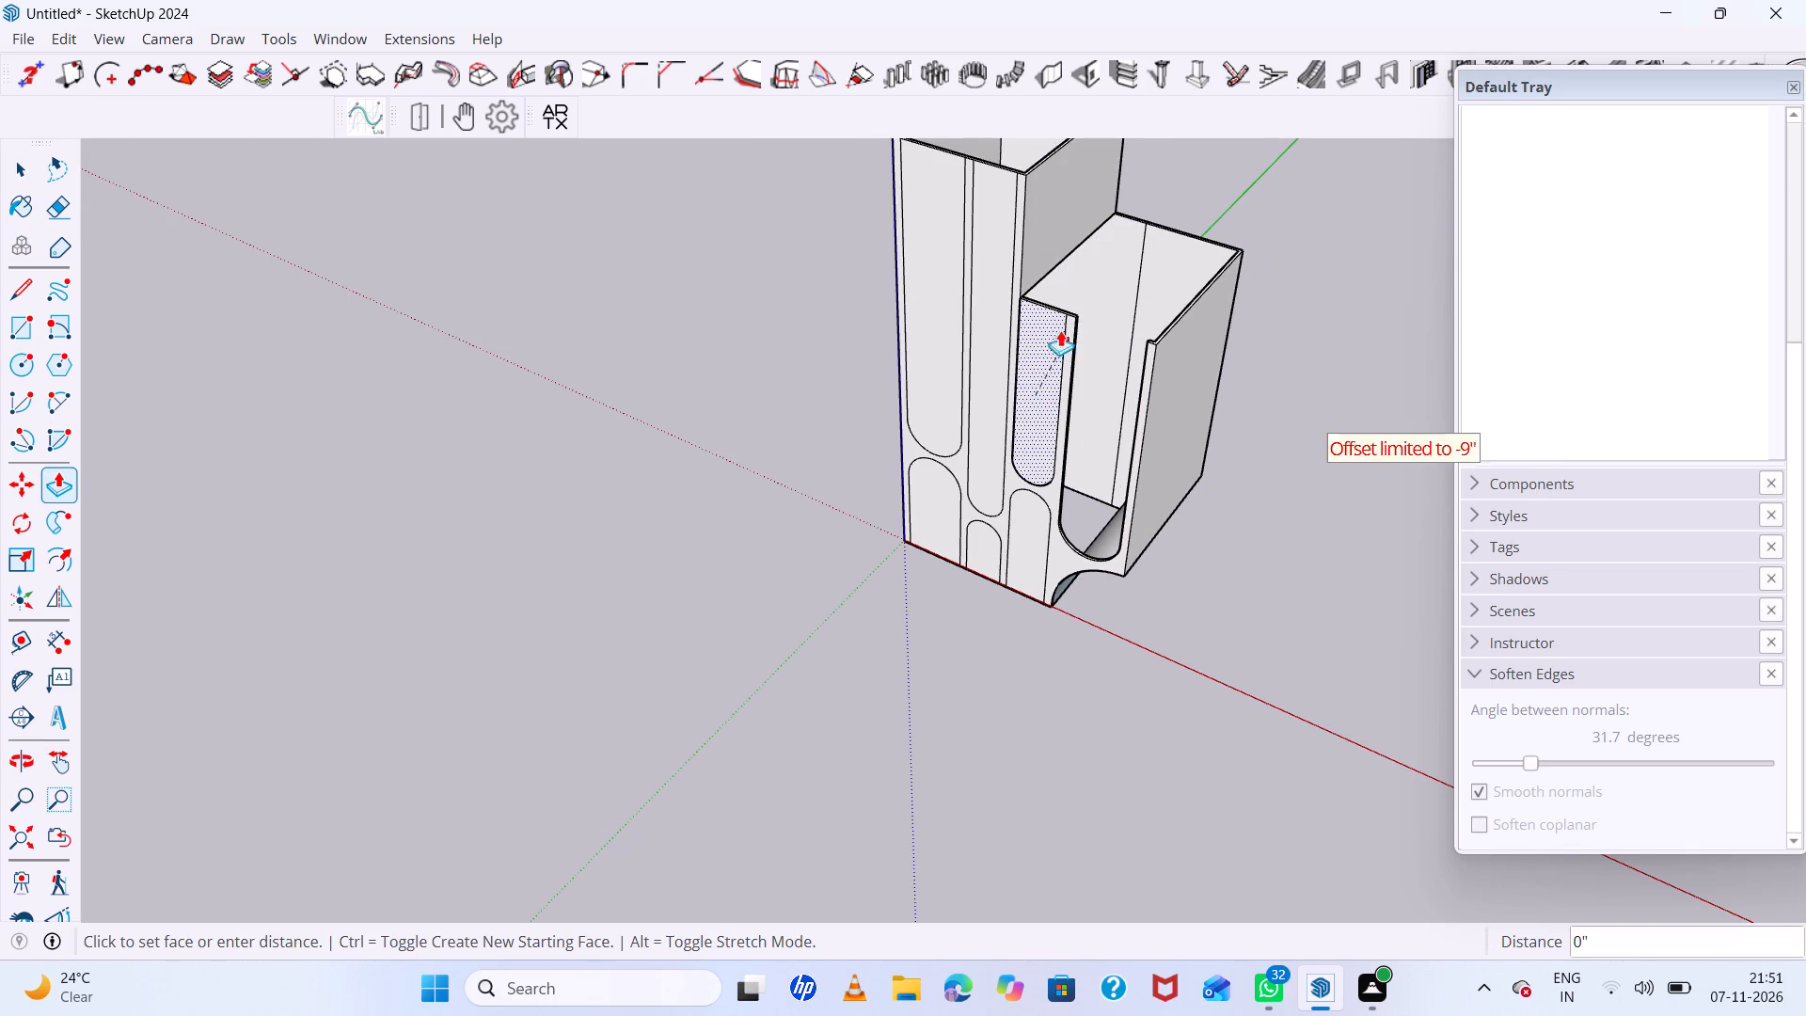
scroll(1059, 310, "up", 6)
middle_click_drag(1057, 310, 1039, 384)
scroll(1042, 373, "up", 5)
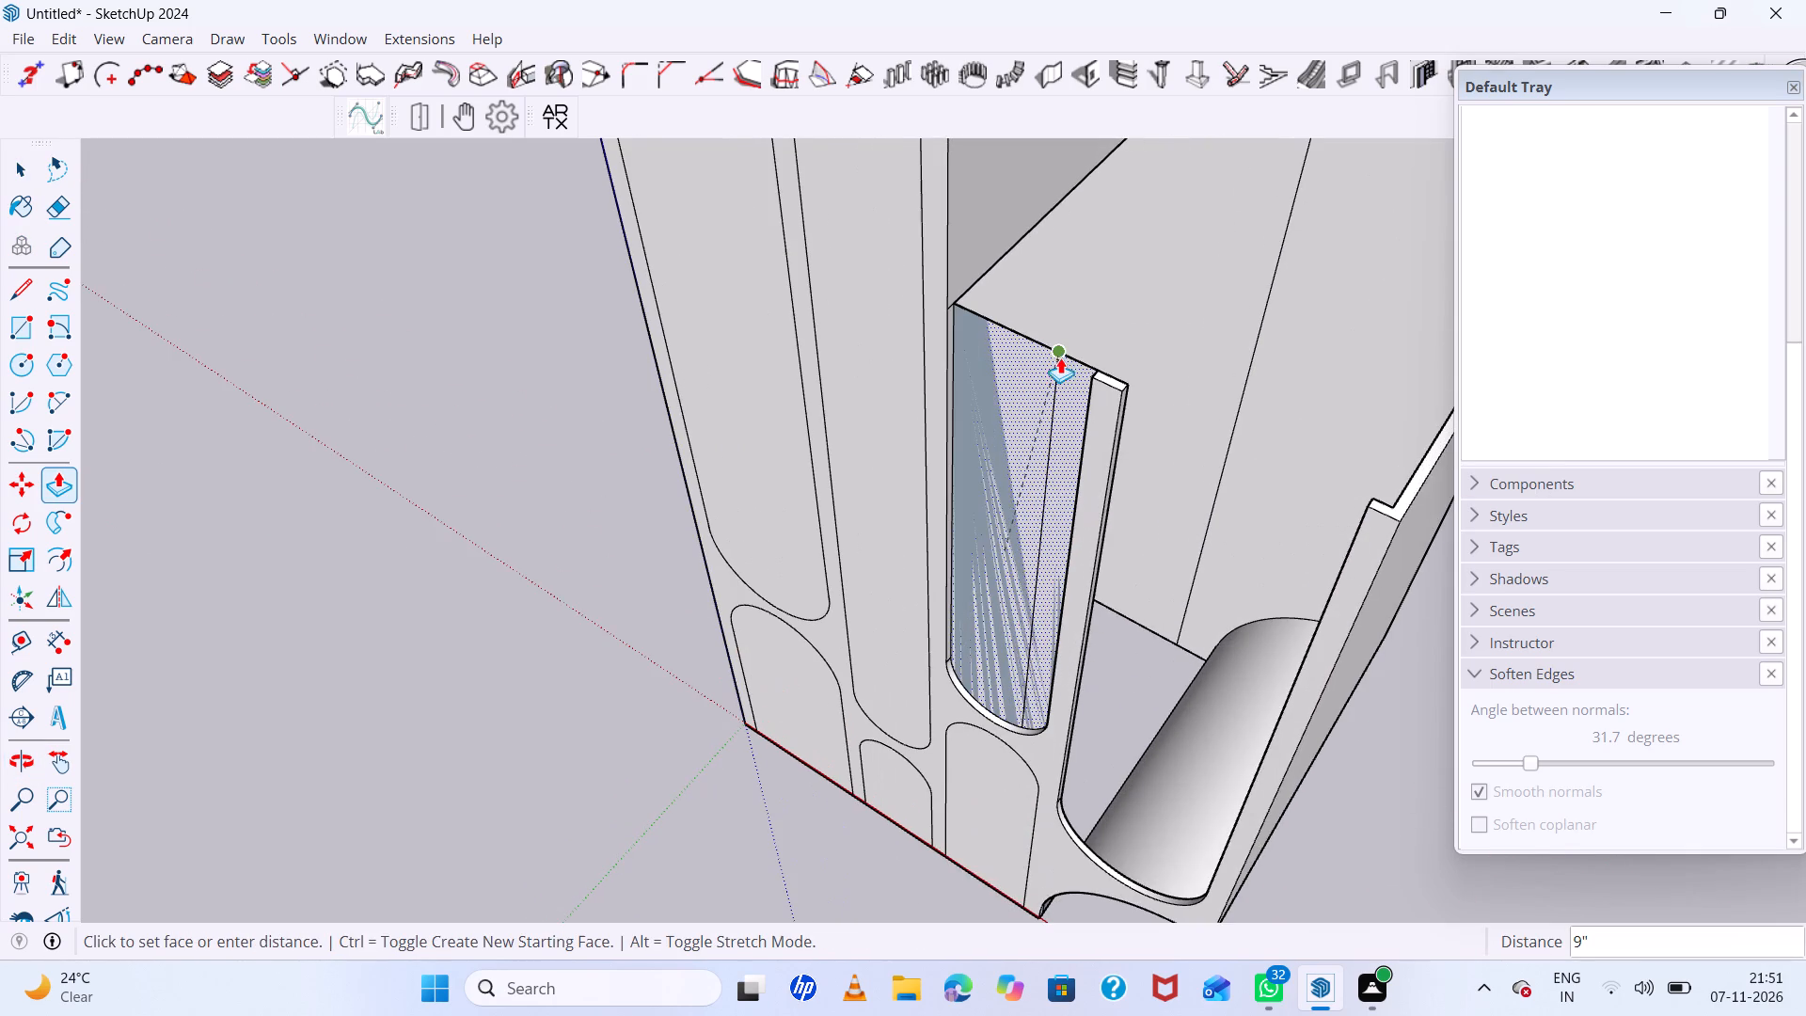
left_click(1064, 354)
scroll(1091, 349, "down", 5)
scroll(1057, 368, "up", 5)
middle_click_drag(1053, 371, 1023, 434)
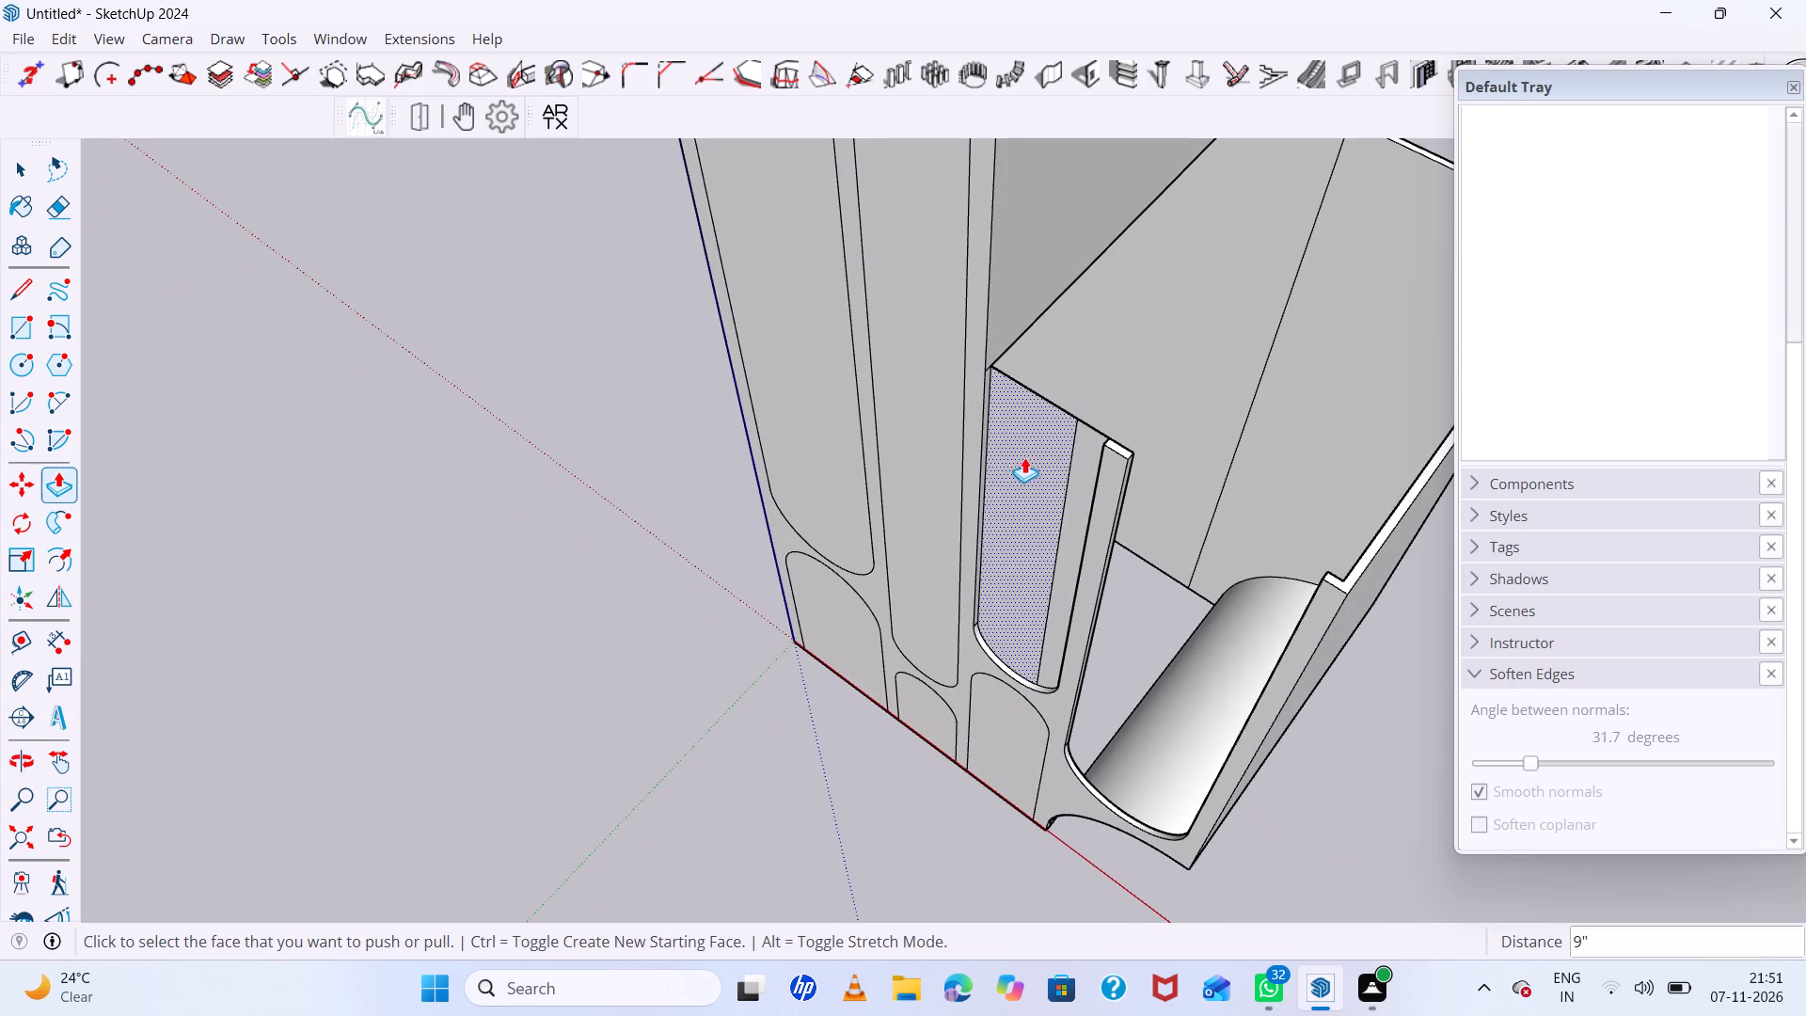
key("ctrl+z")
Push the lower block's narrow slot 9" inward, then remove the leftover vertical edge and face to open it.
left_click(1043, 453)
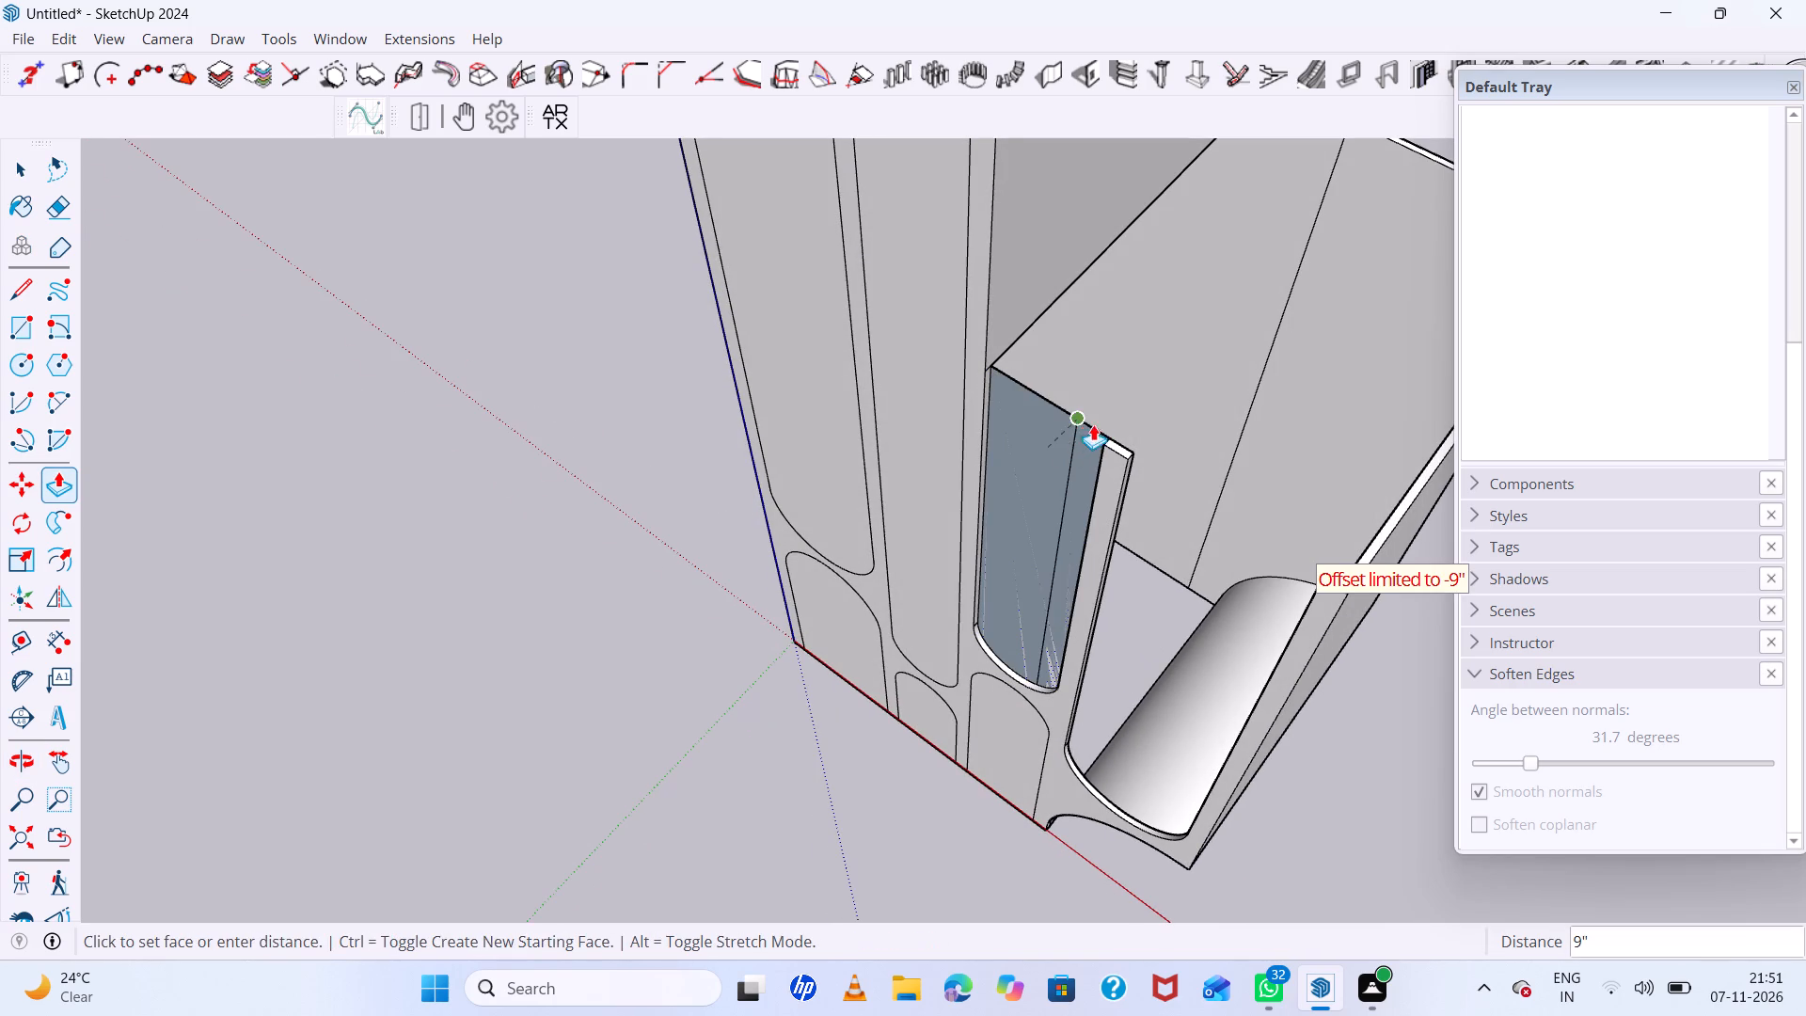
left_click(1101, 424)
key("space")
left_click(1073, 446)
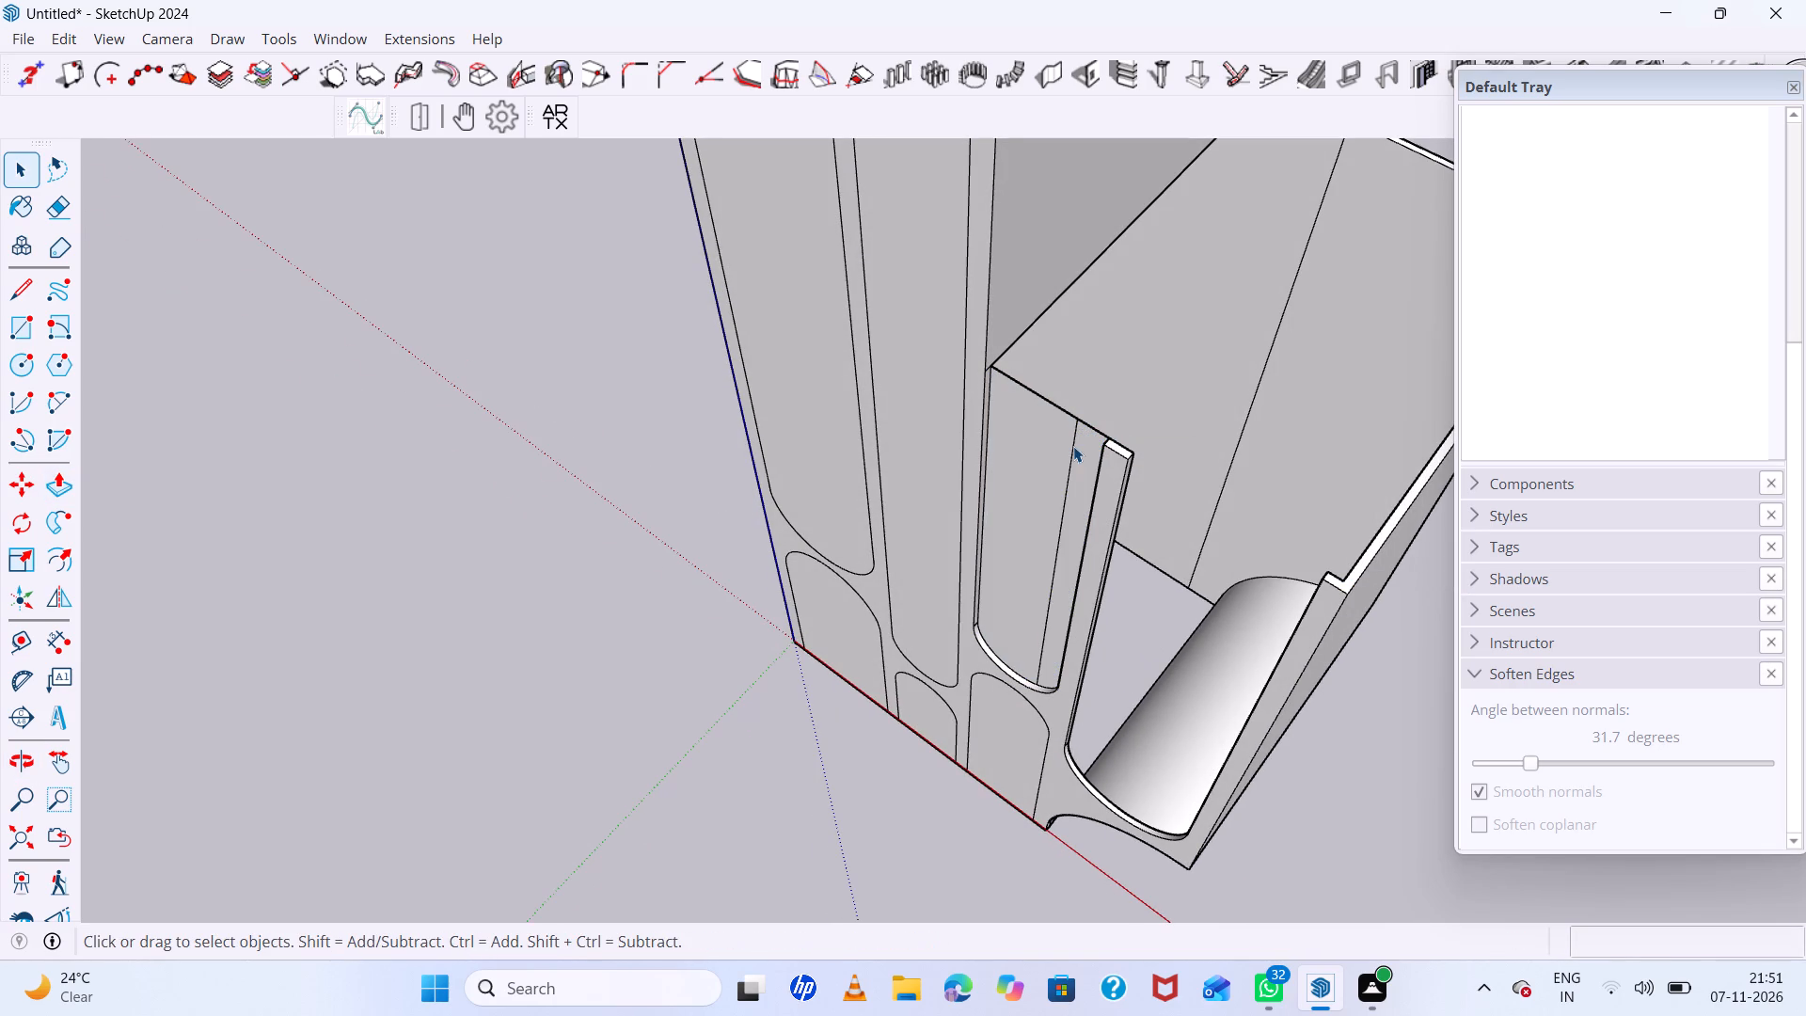
key("Delete")
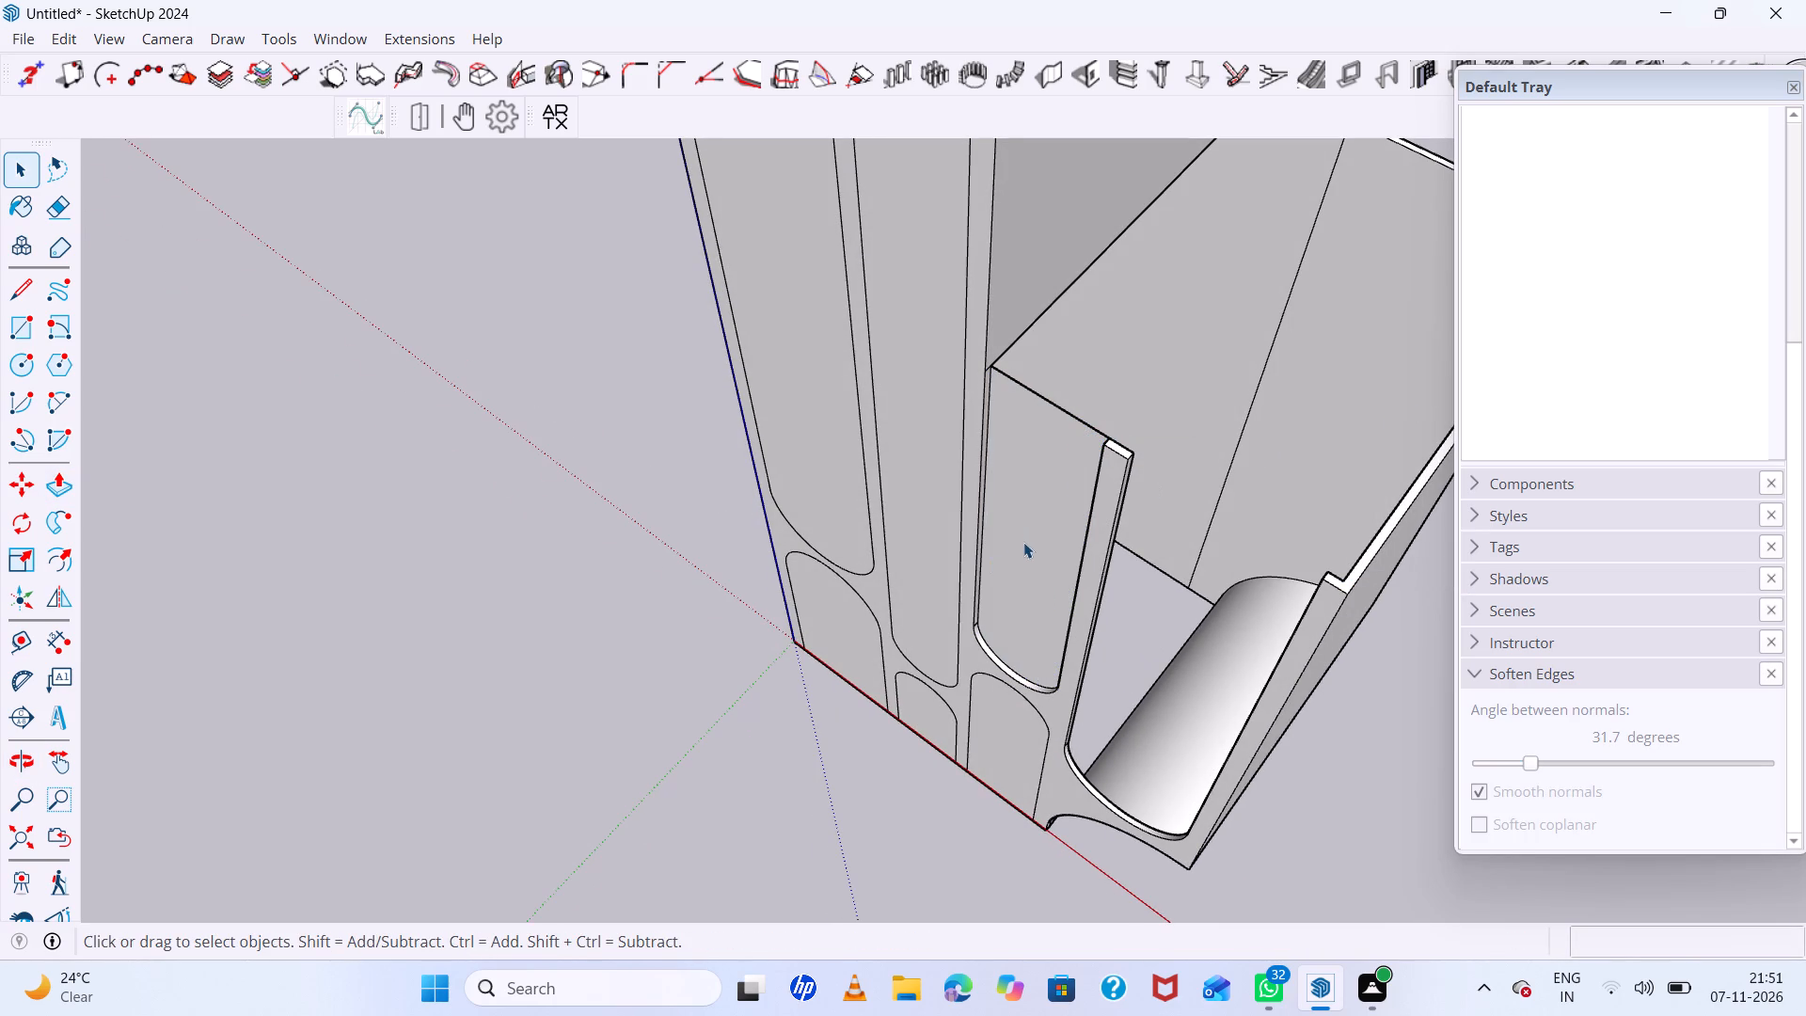
left_click(1030, 535)
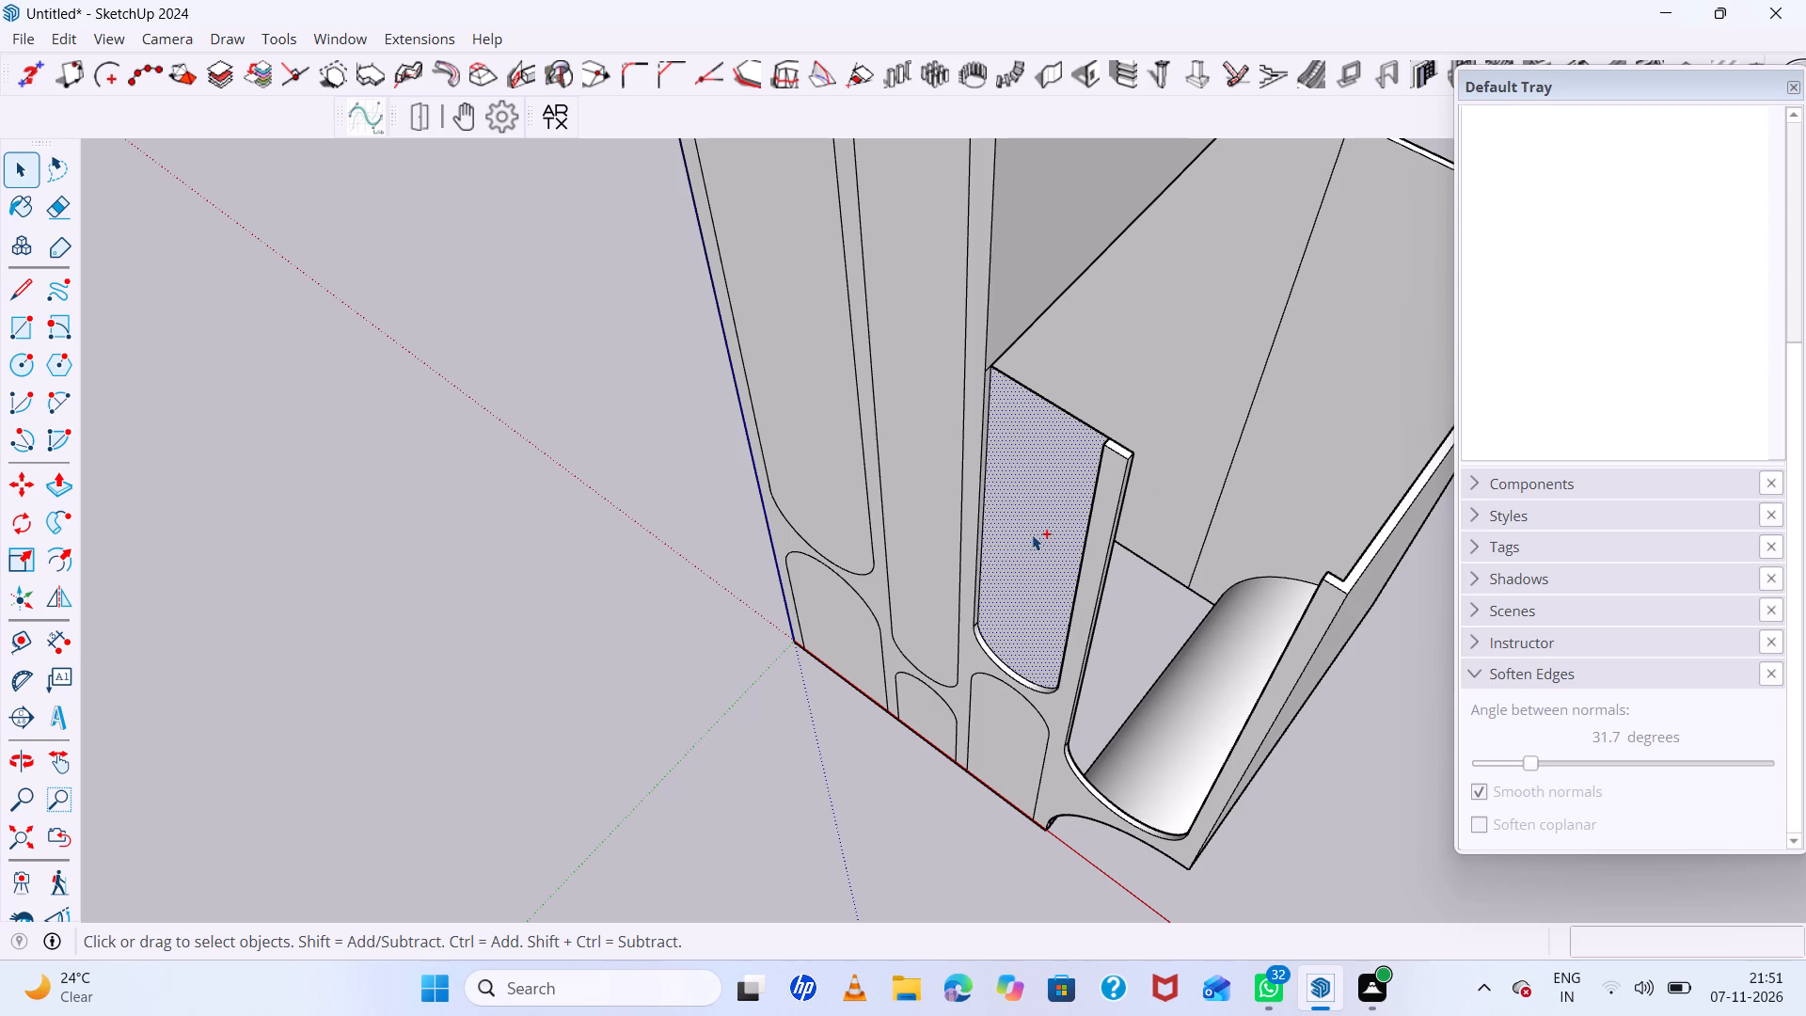
key("ctrl+x")
Select the whole connected model and soften its edges with the angle between normals set to 42.0 degrees.
scroll(1035, 534, "down", 6)
middle_click_drag(1137, 595, 1488, 233)
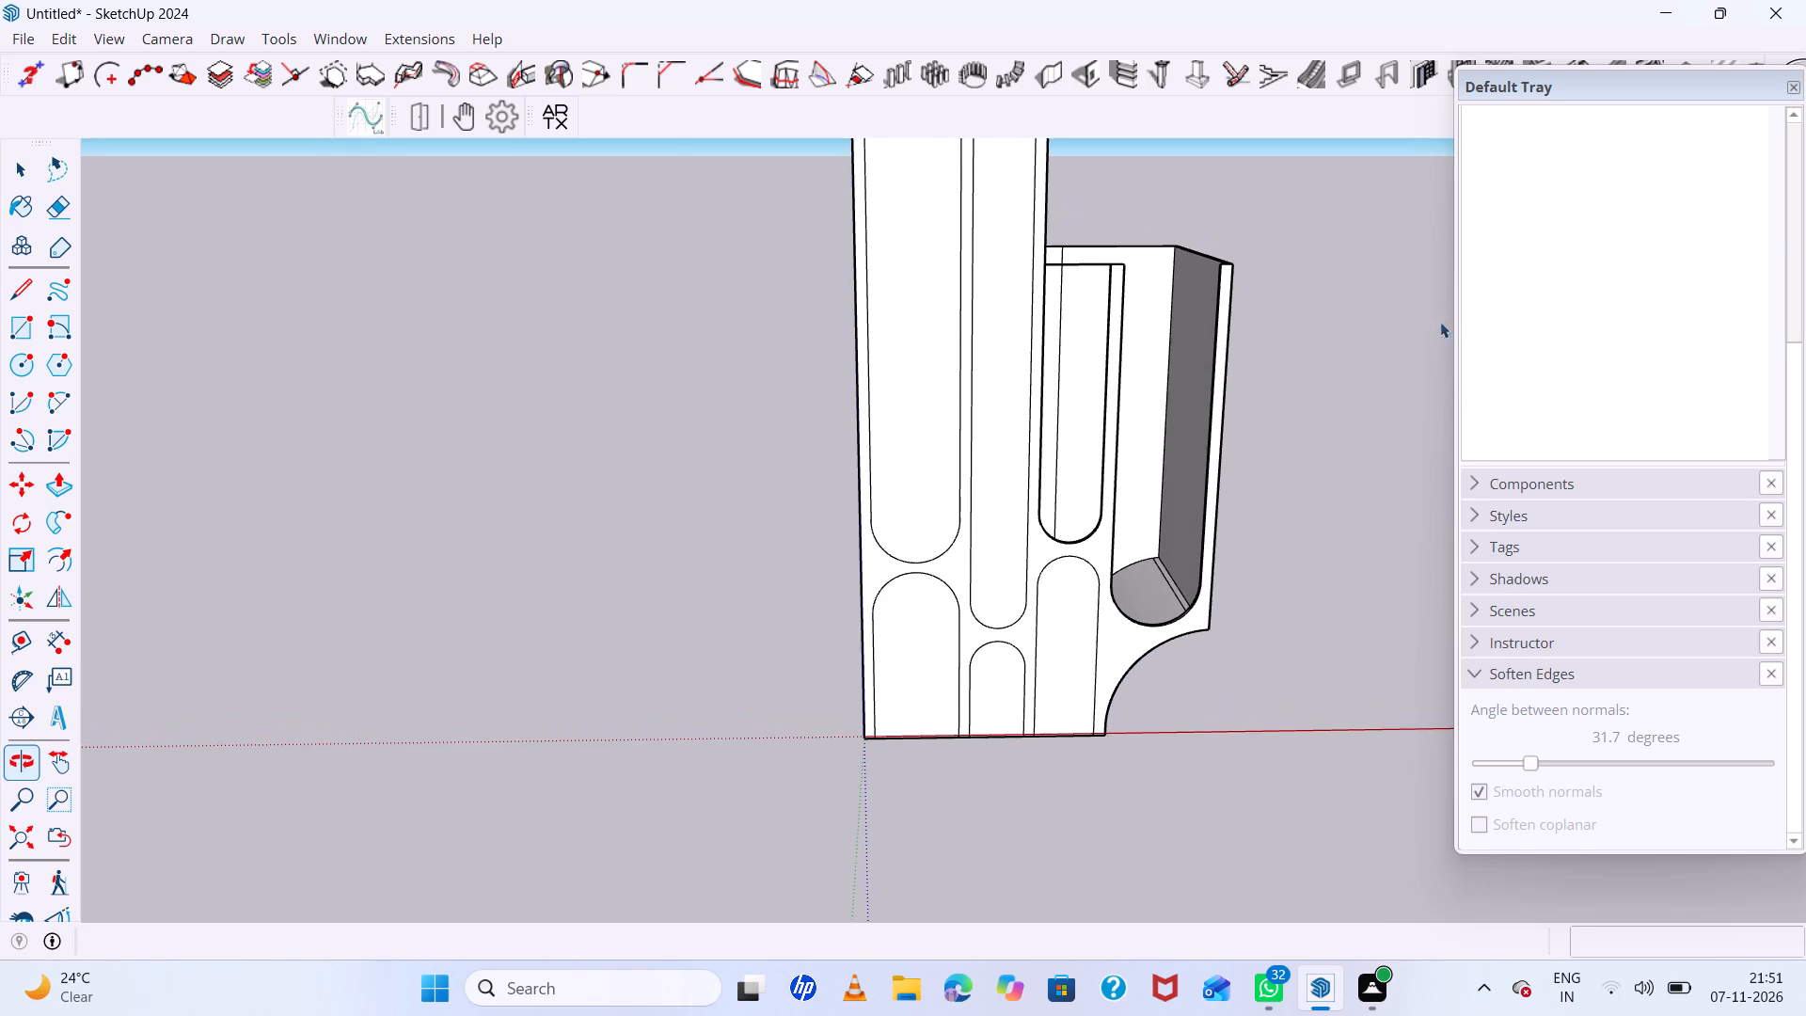
scroll(1190, 648, "up", 5)
middle_click_drag(1120, 557, 1099, 631)
triple_click(1144, 593)
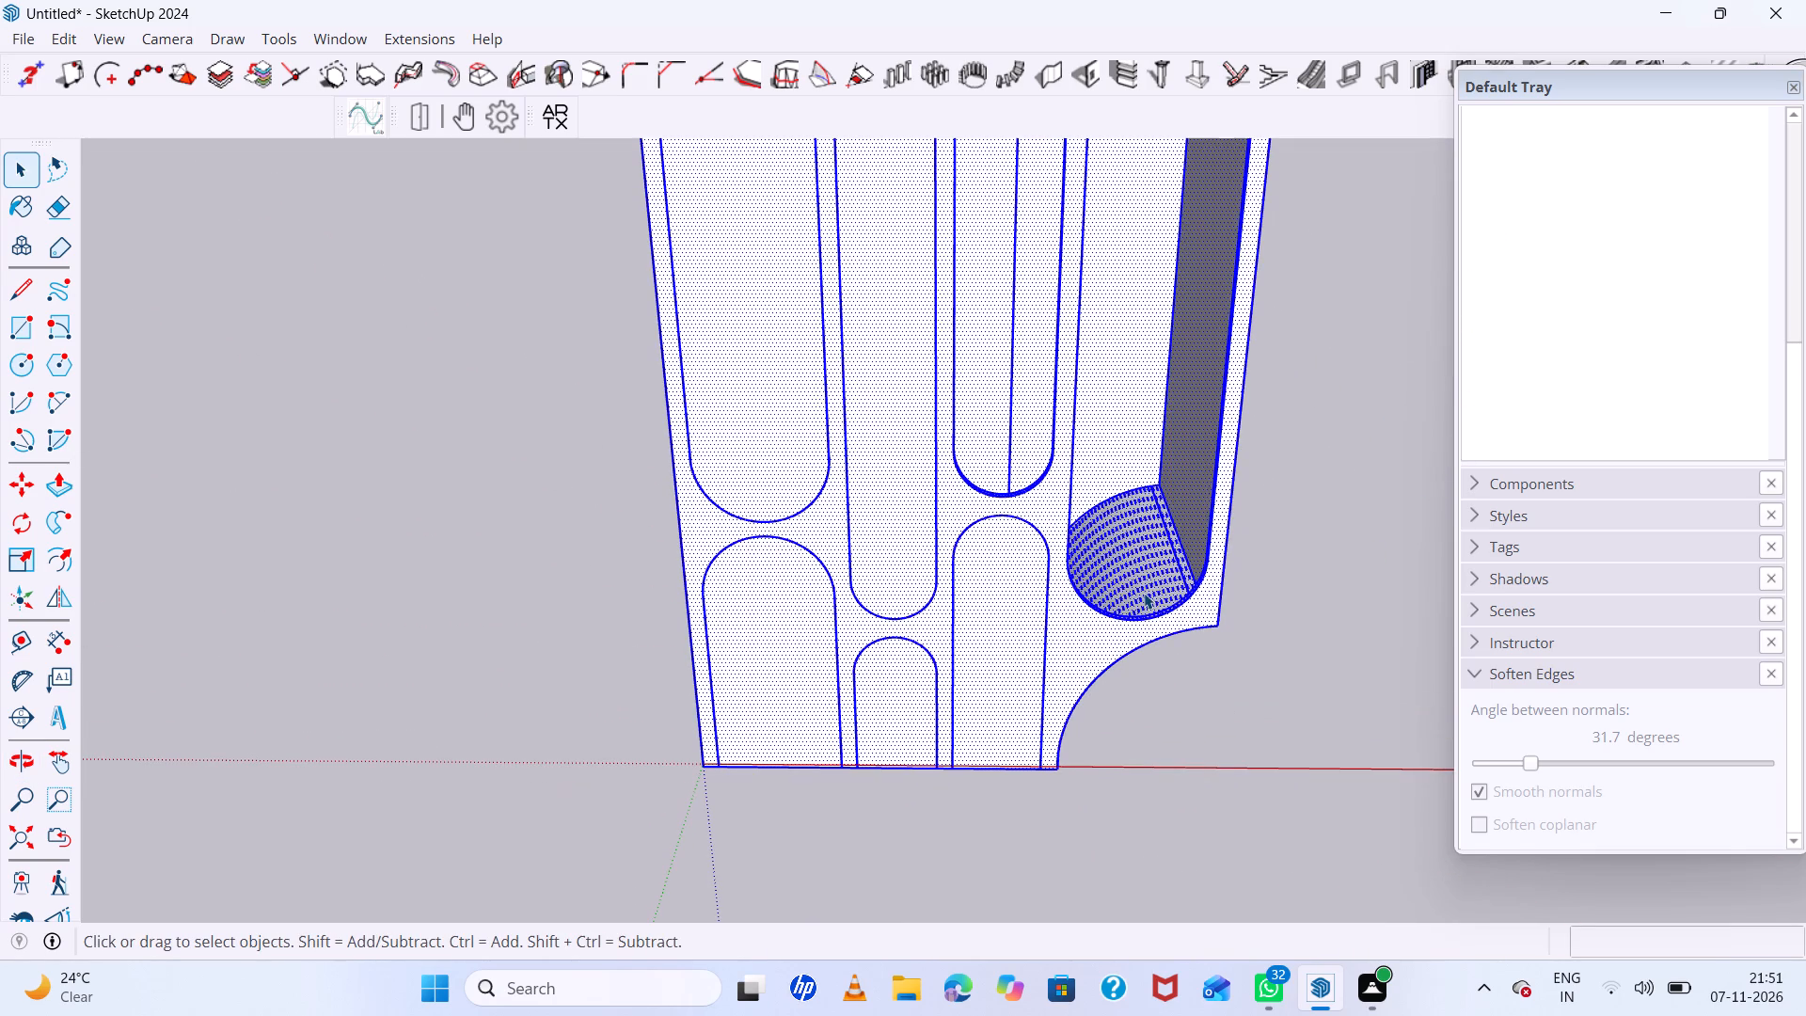
left_click_drag(1526, 759, 1543, 756)
key("space")
Delete the straight edge crossing the curved bottom surface of the wide slot above the quarter arch.
scroll(1205, 583, "up", 6)
left_click(1174, 576)
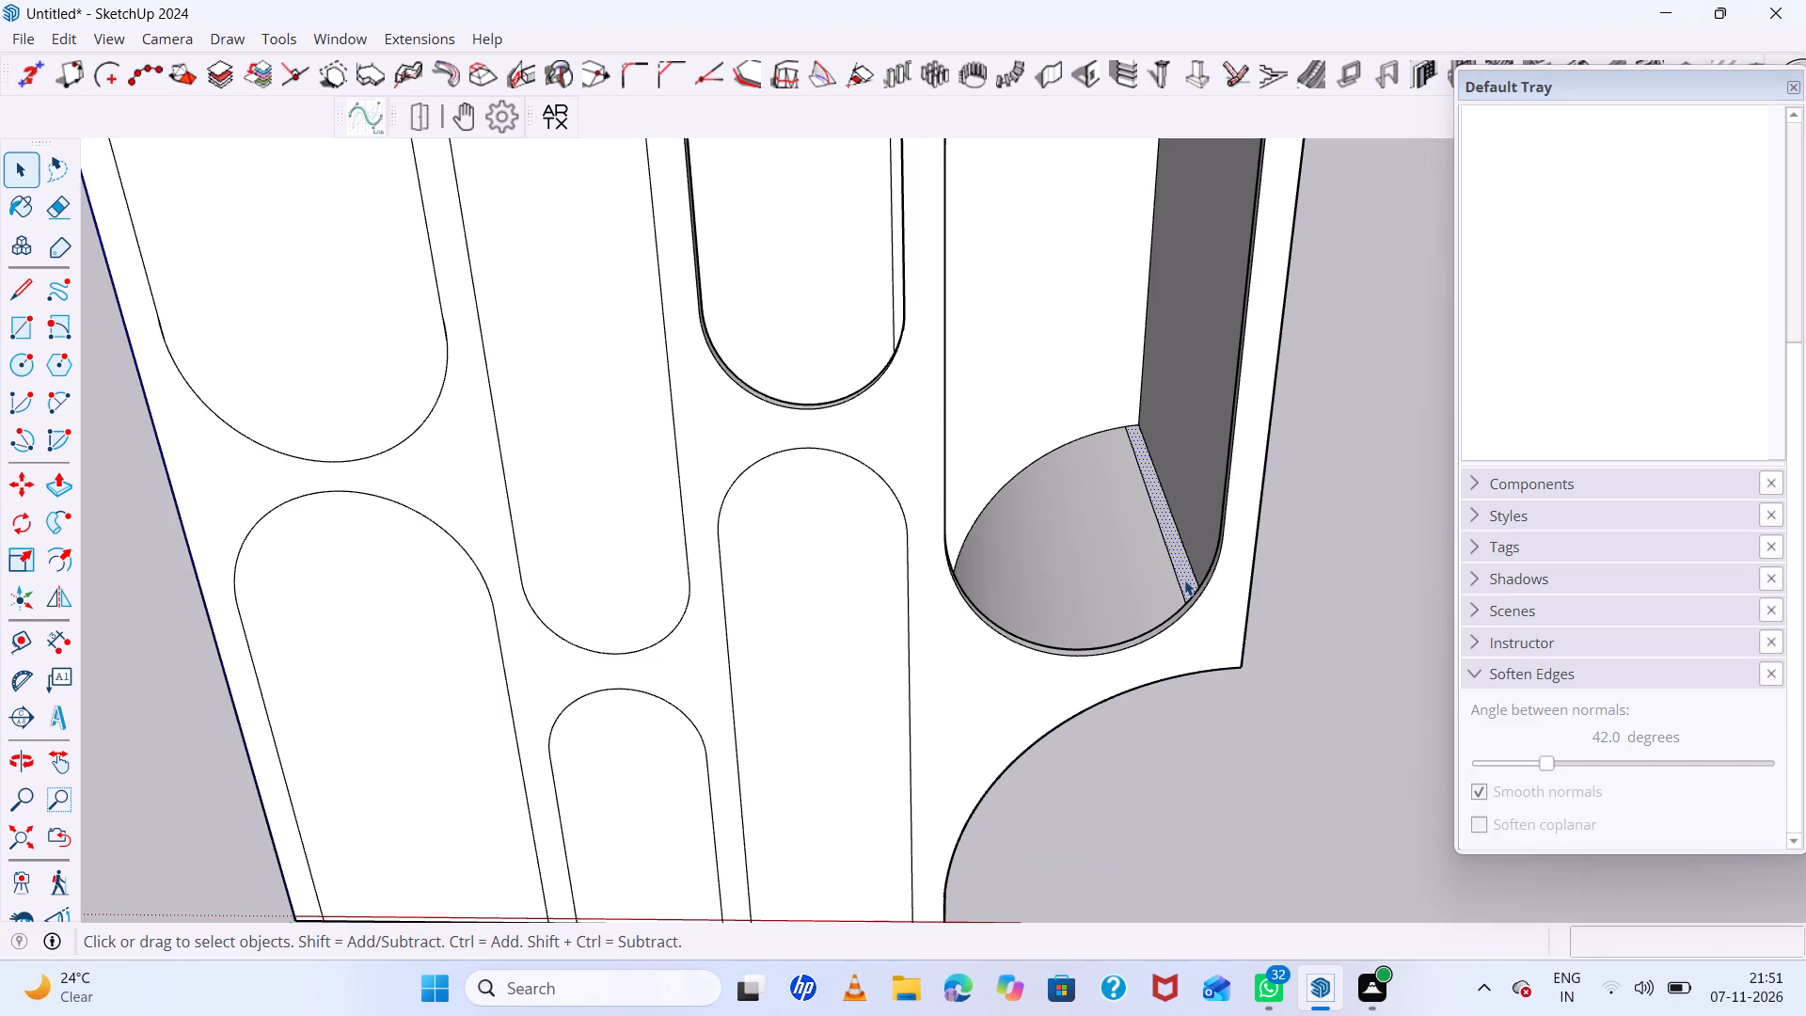
left_click(1183, 583)
left_click(1180, 591)
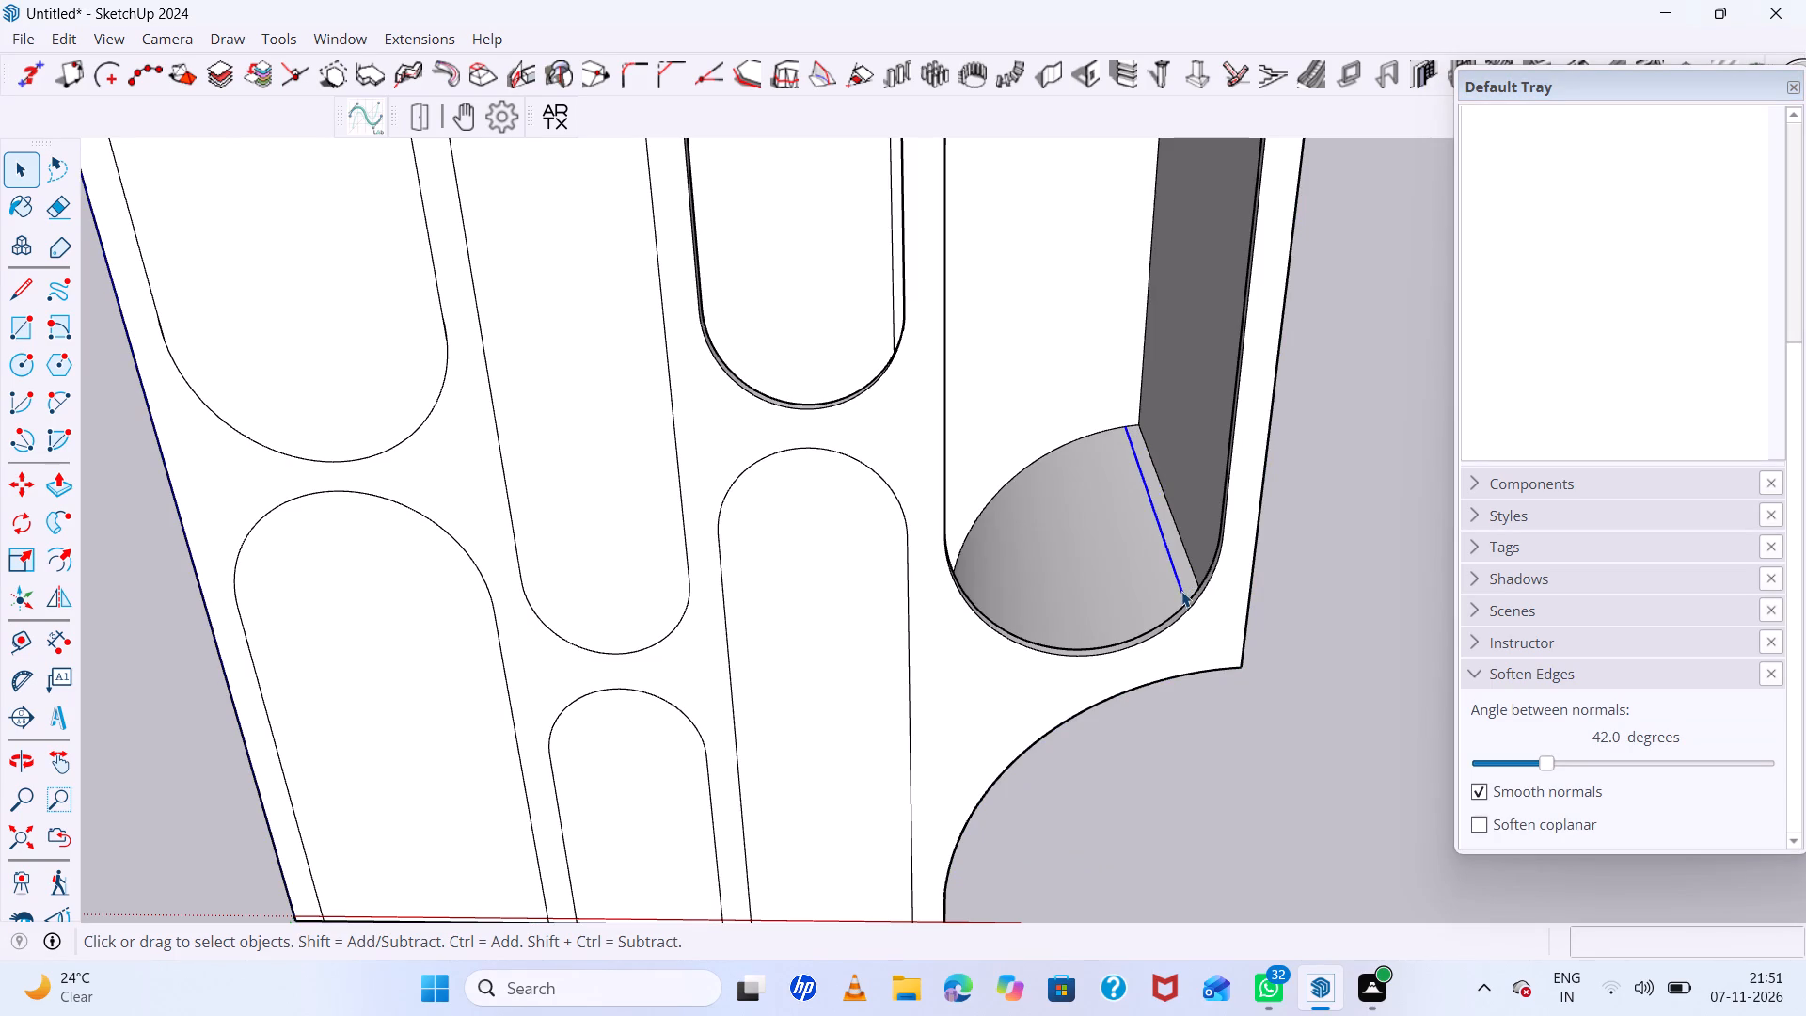
key("Delete")
Delete the leftover top edge spanning the lower block's open narrow slot.
scroll(1101, 556, "down", 13)
middle_click_drag(1224, 609, 1156, 380)
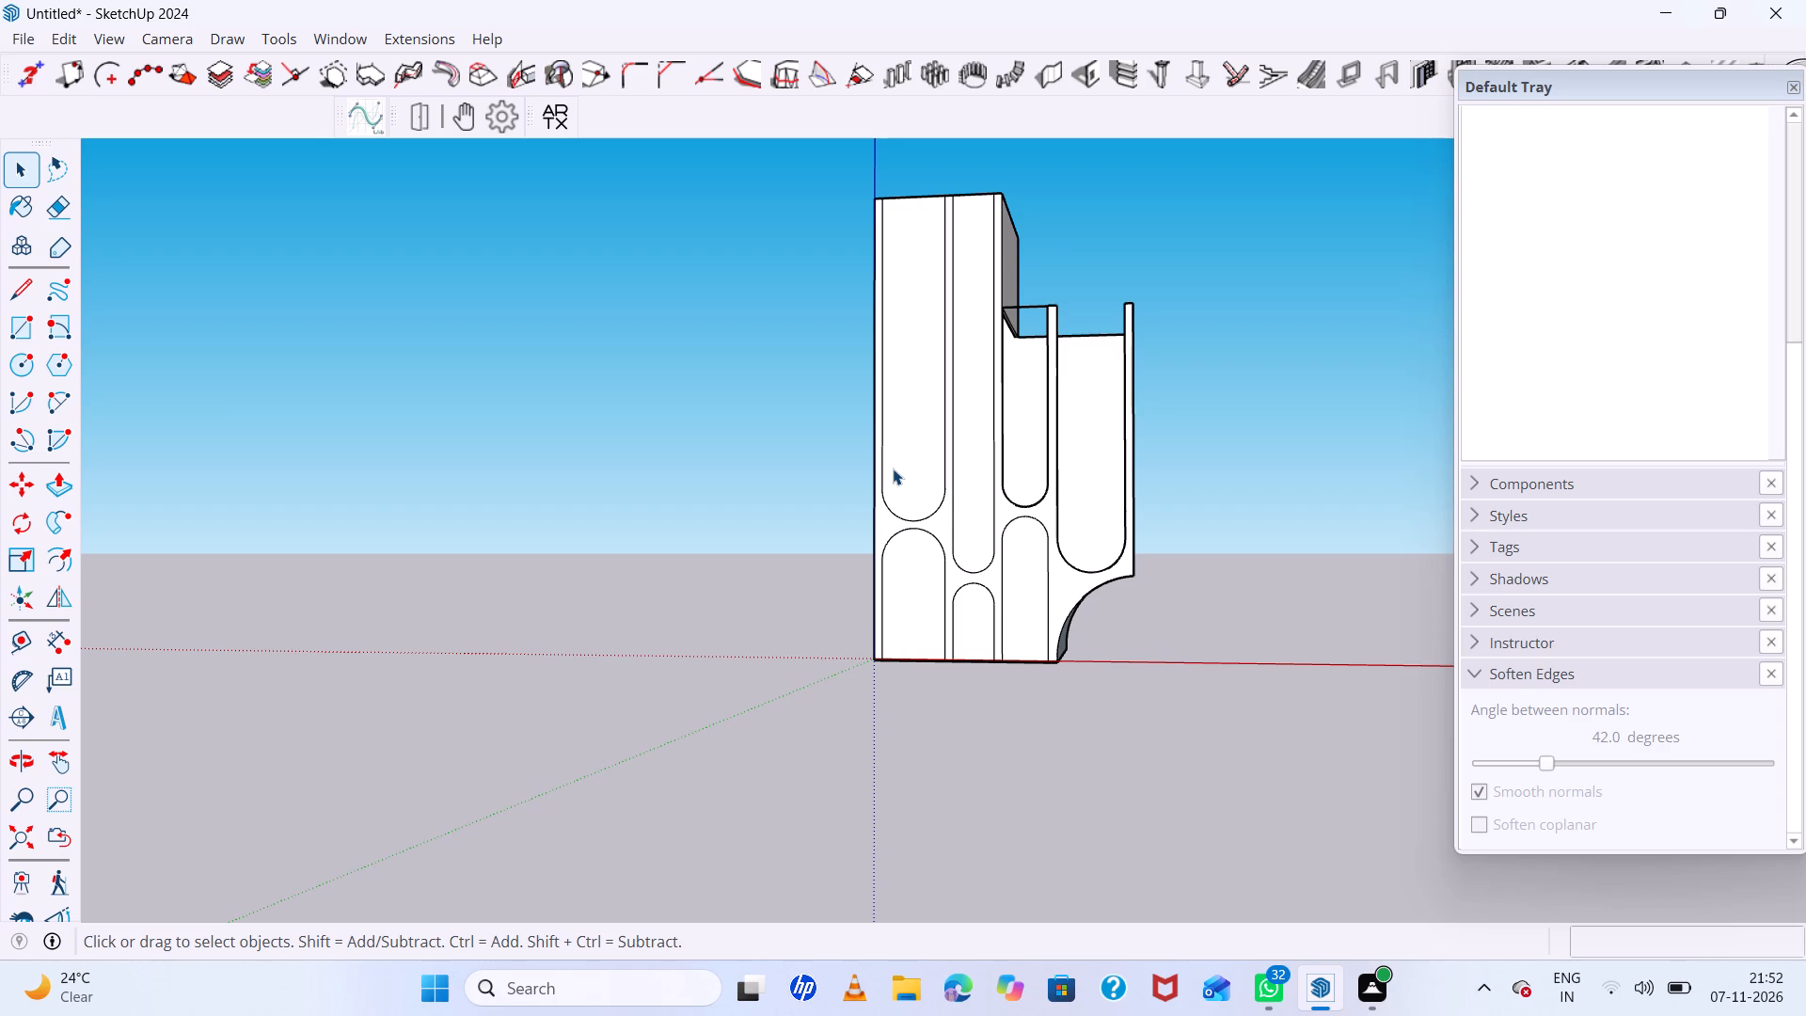
scroll(893, 468, "down", 3)
scroll(1012, 390, "up", 5)
middle_click_drag(1015, 393, 993, 575)
scroll(992, 349, "up", 6)
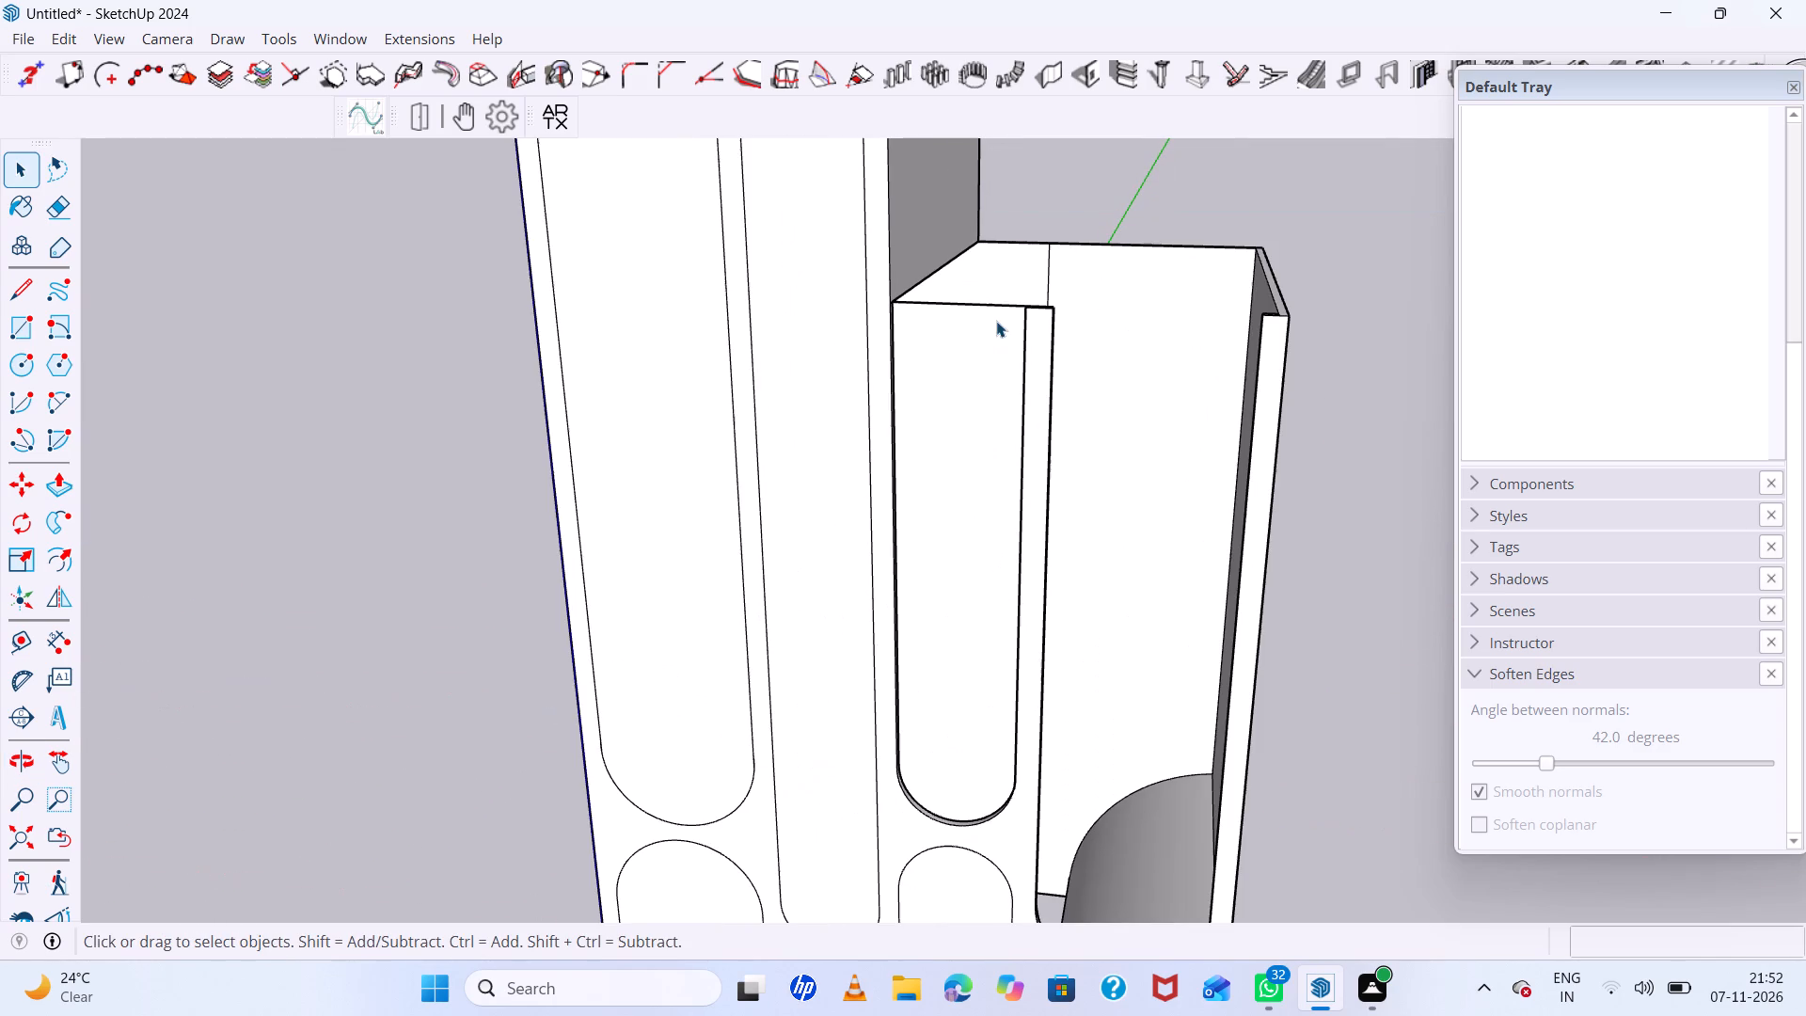
left_click(1001, 304)
key("Delete")
Push the tall block's narrow slot face 9" inward to cut it through the front wall.
scroll(958, 352, "down", 3)
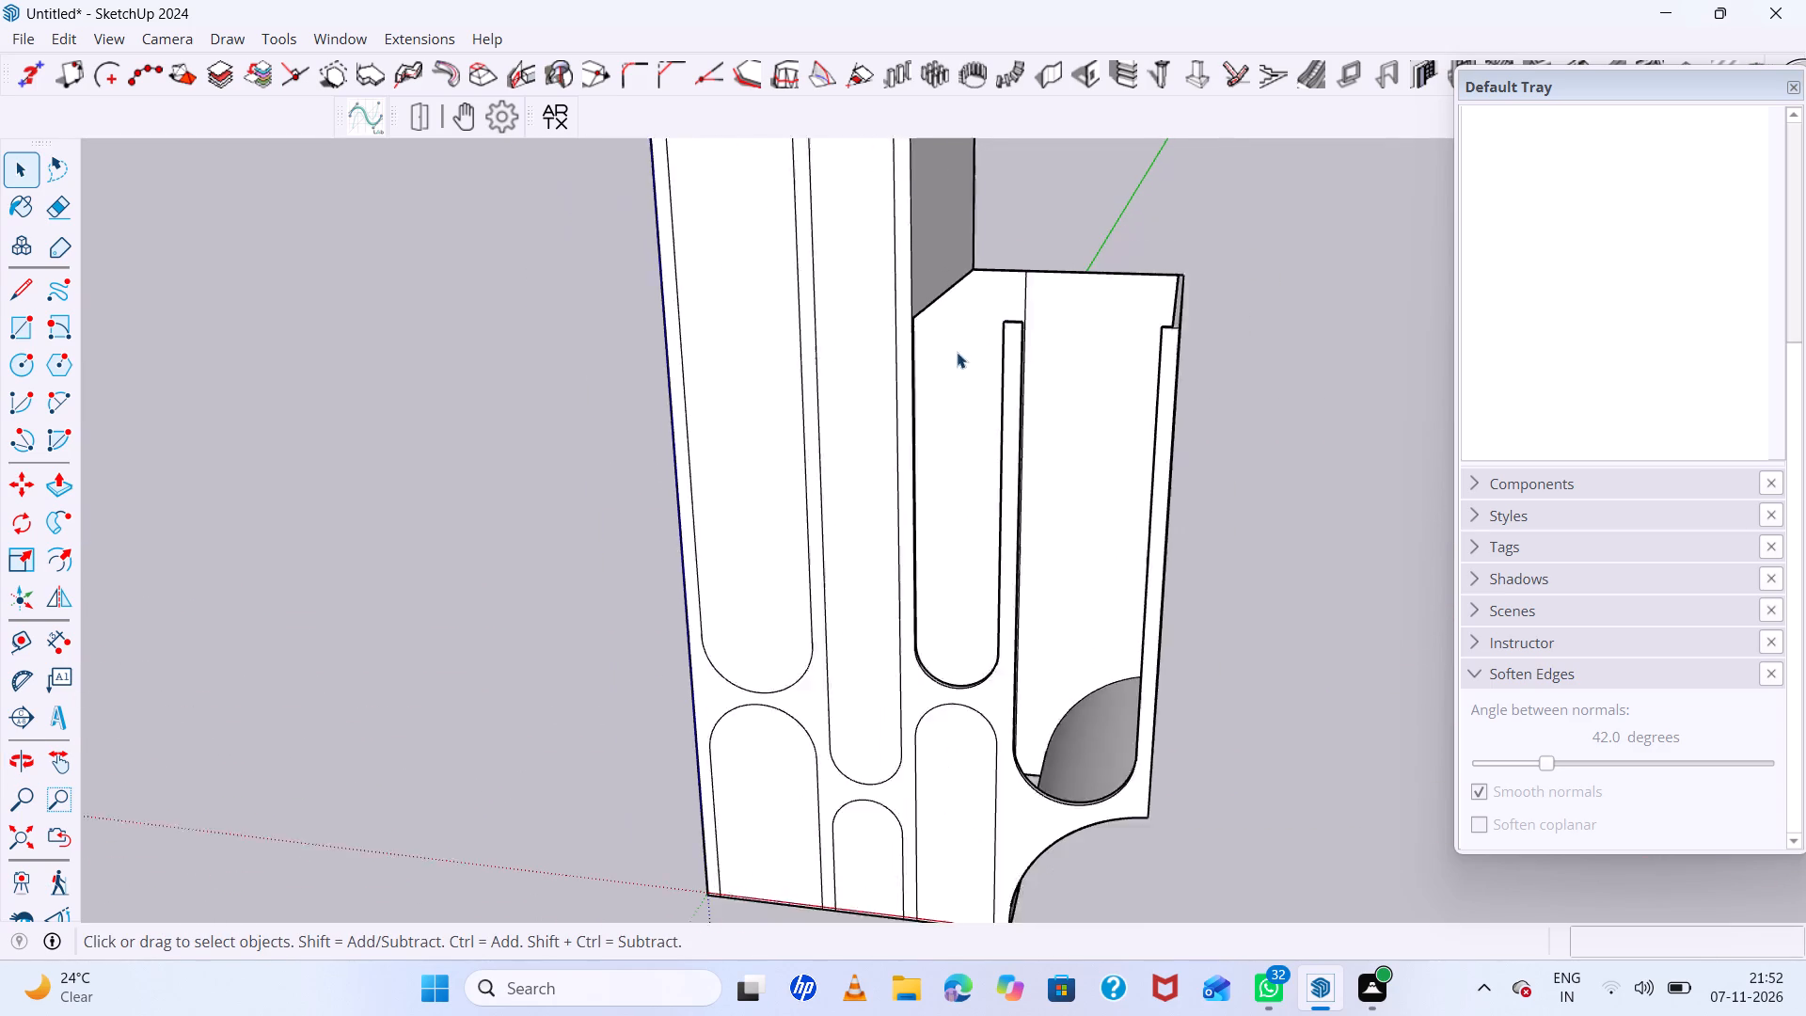
scroll(957, 352, "down", 3)
left_click(883, 401)
scroll(921, 503, "down", 4)
middle_click_drag(921, 505, 956, 622)
scroll(890, 264, "up", 5)
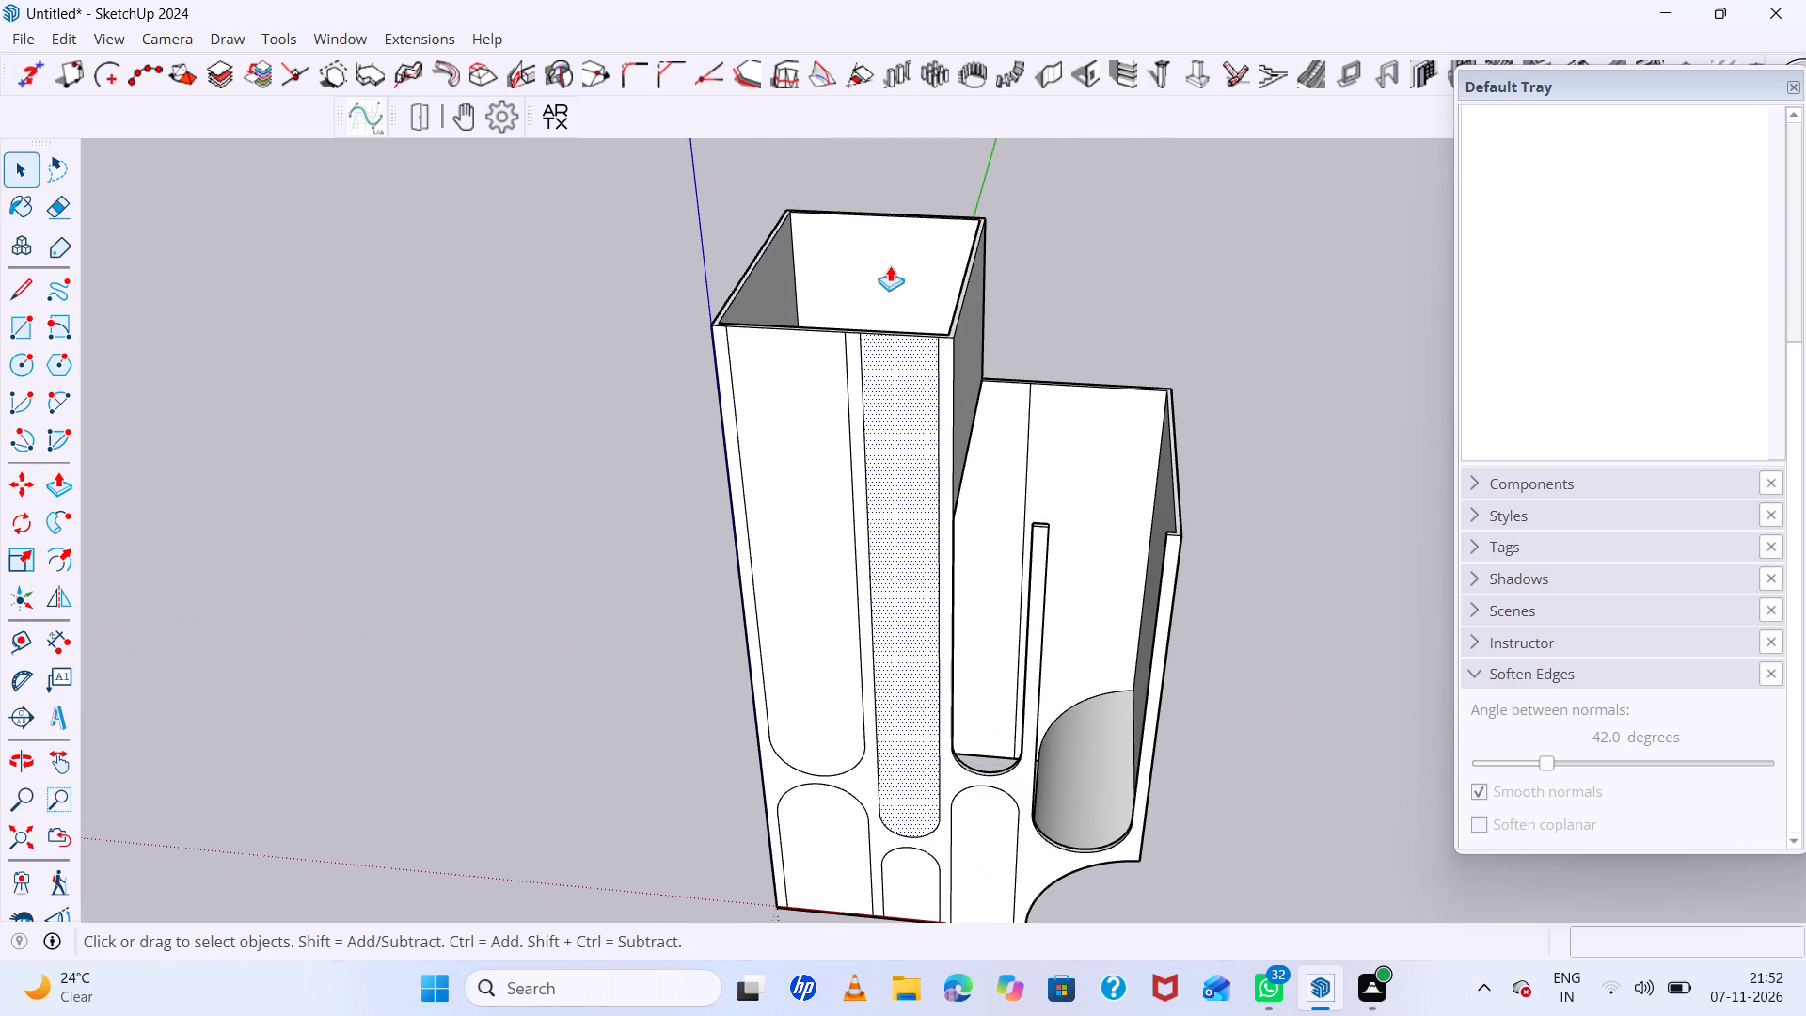
key("p")
left_click(912, 410)
scroll(918, 326, "up", 5)
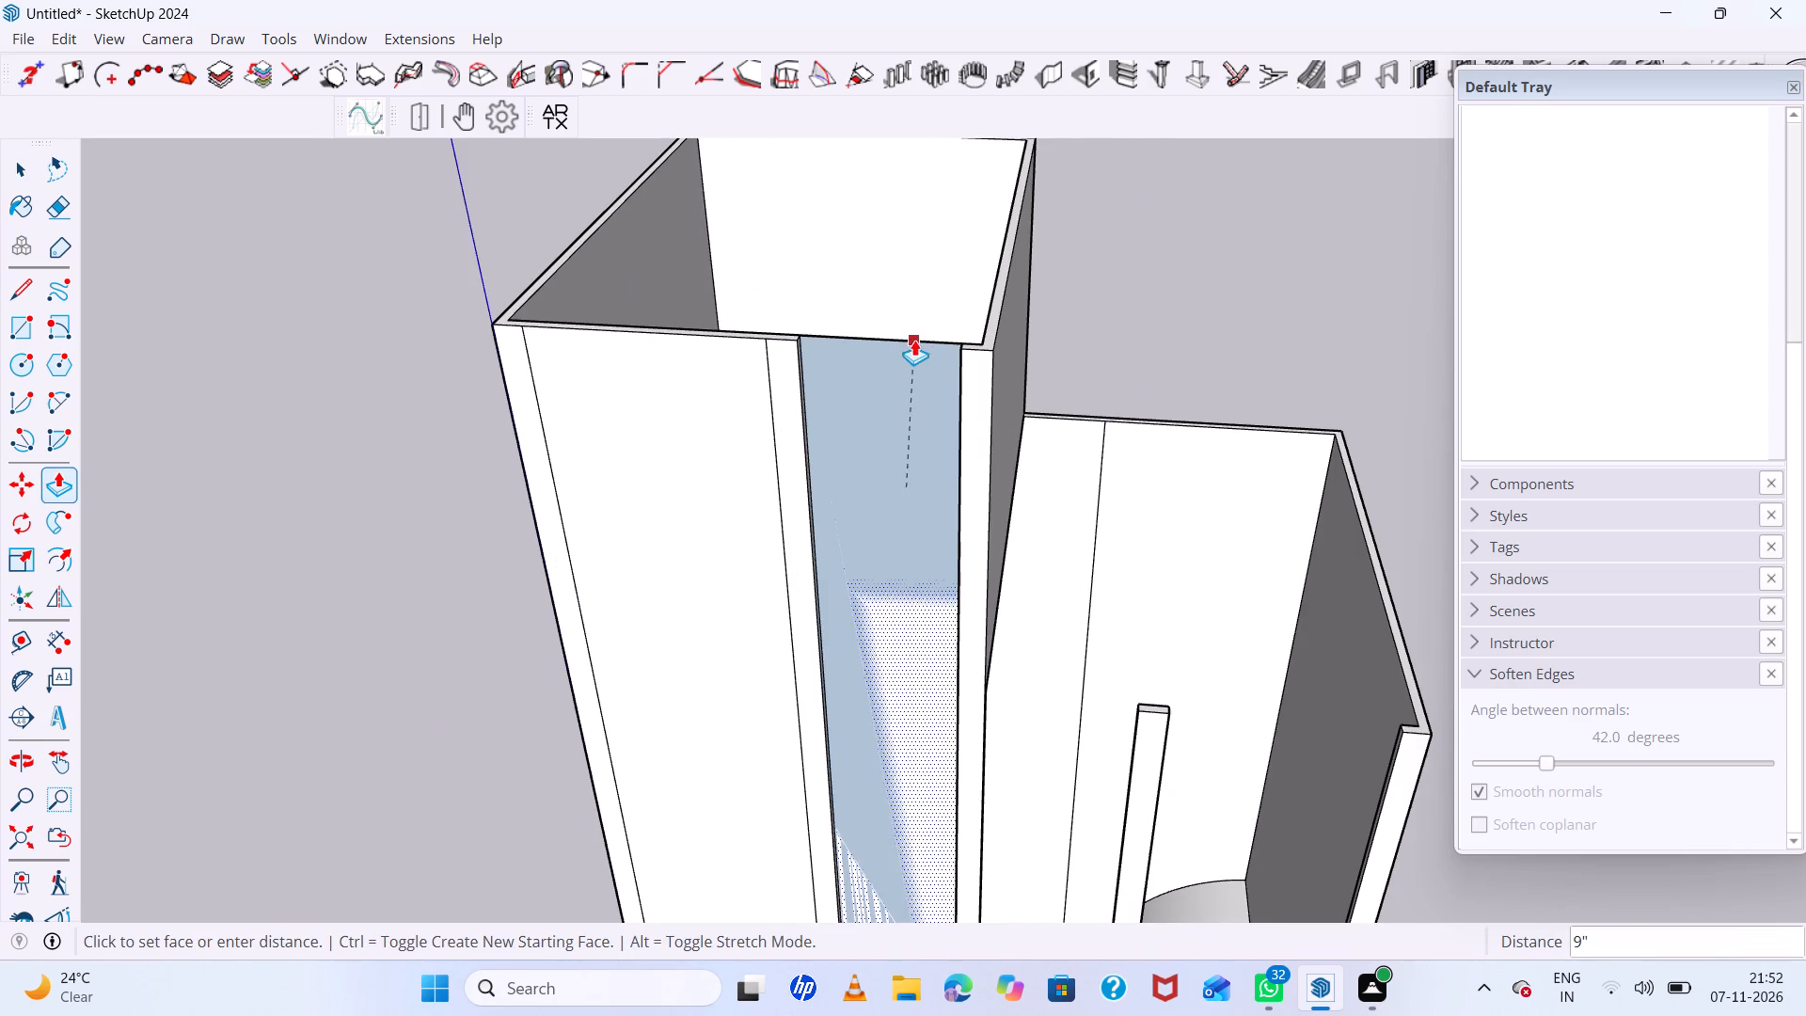
left_click(914, 340)
Push the tall block's wide slot face 9" inward to cut it through the front wall.
scroll(927, 345, "down", 5)
key("space")
left_click(791, 454)
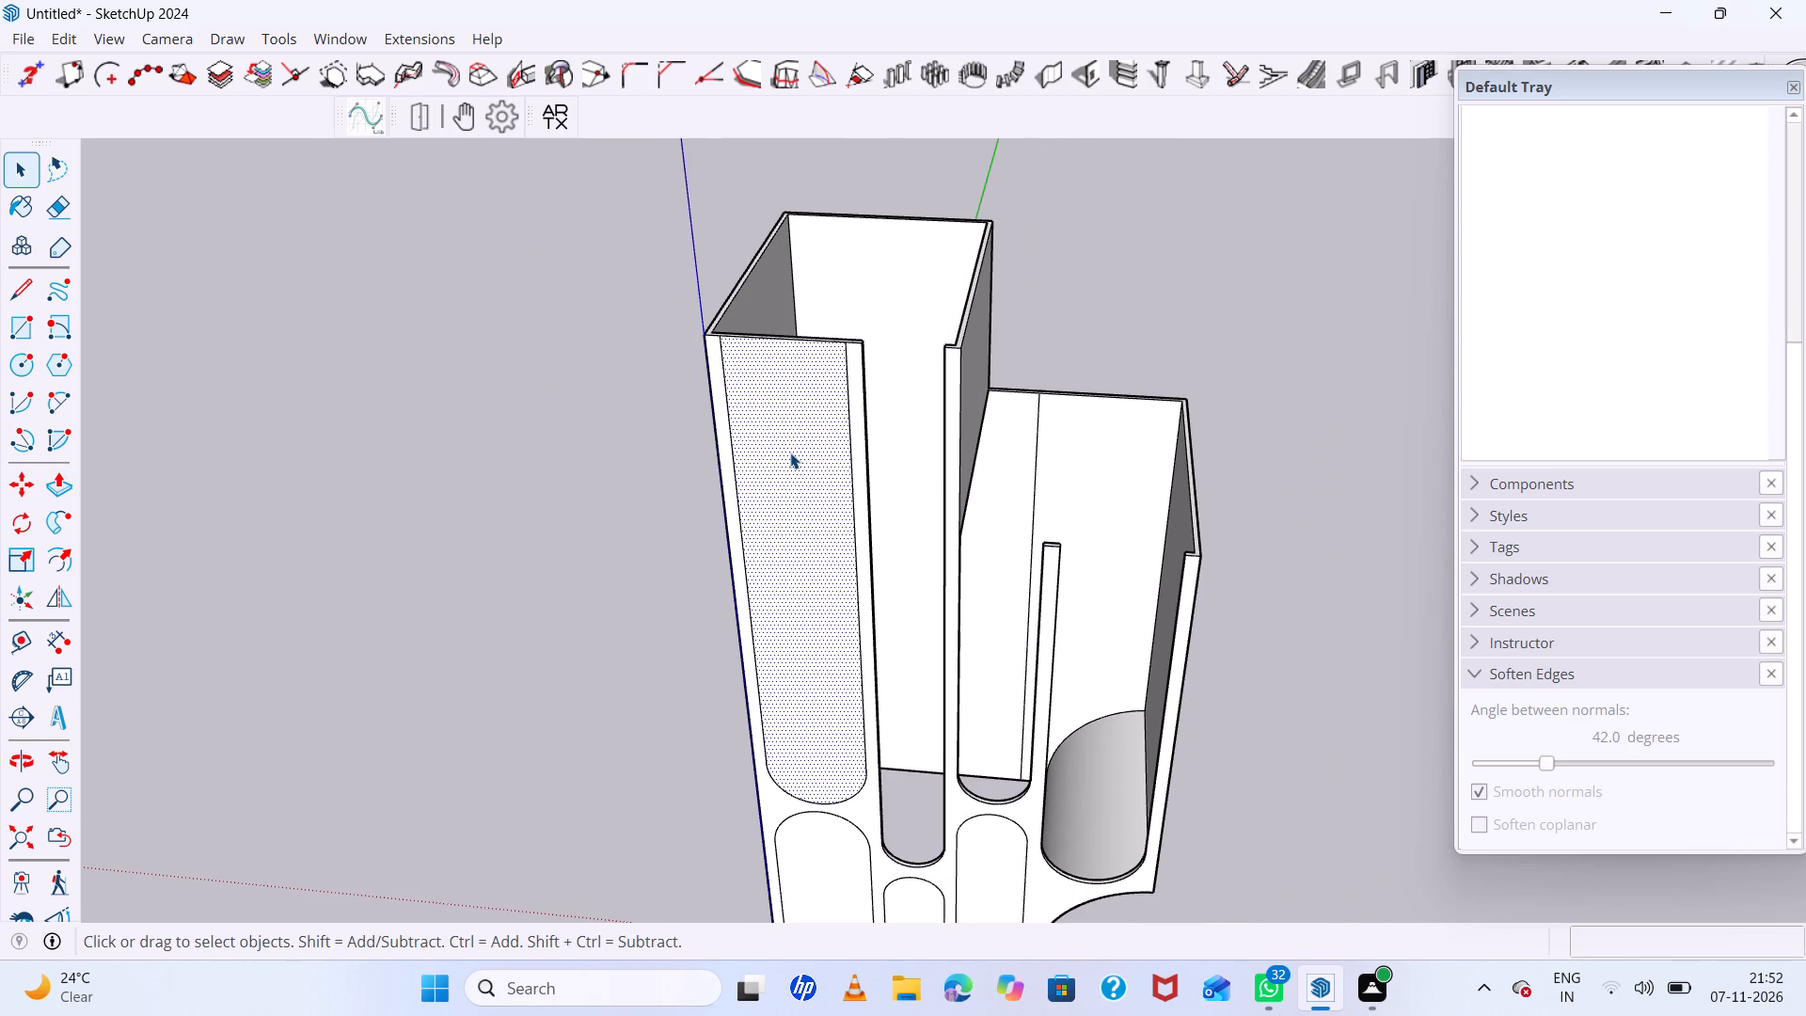
key("p")
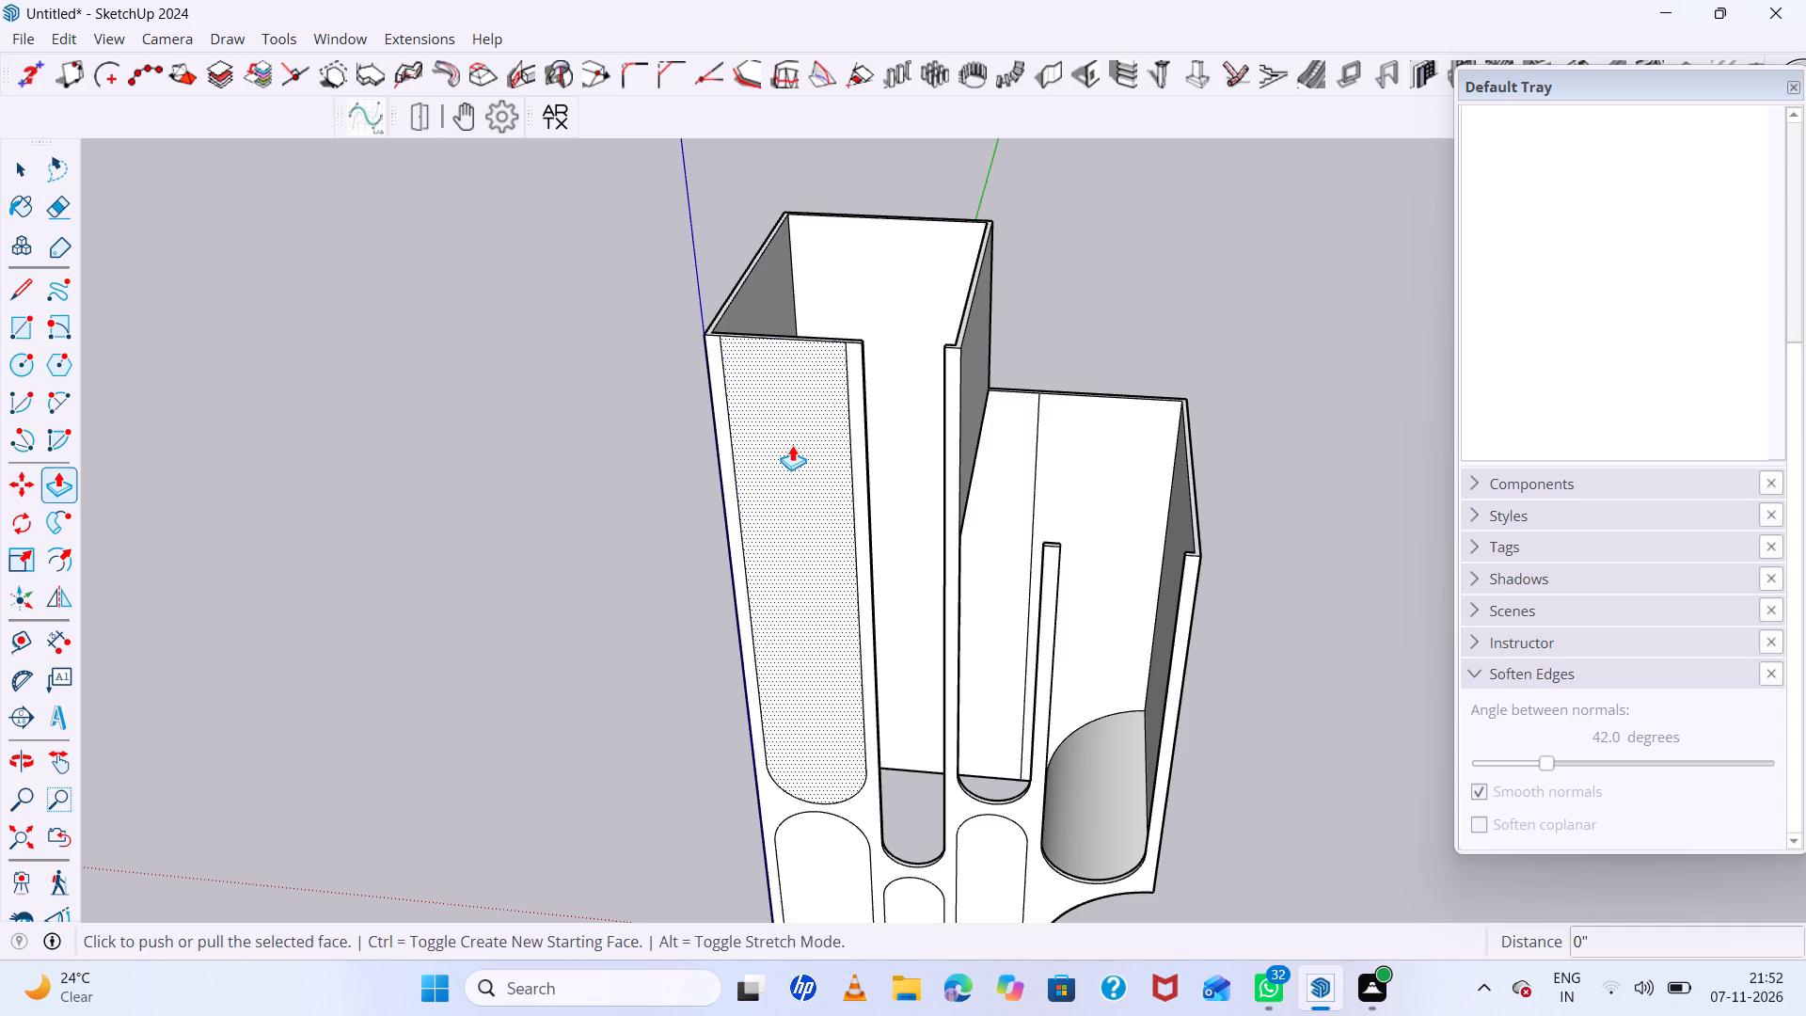
left_click(792, 445)
left_click(834, 336)
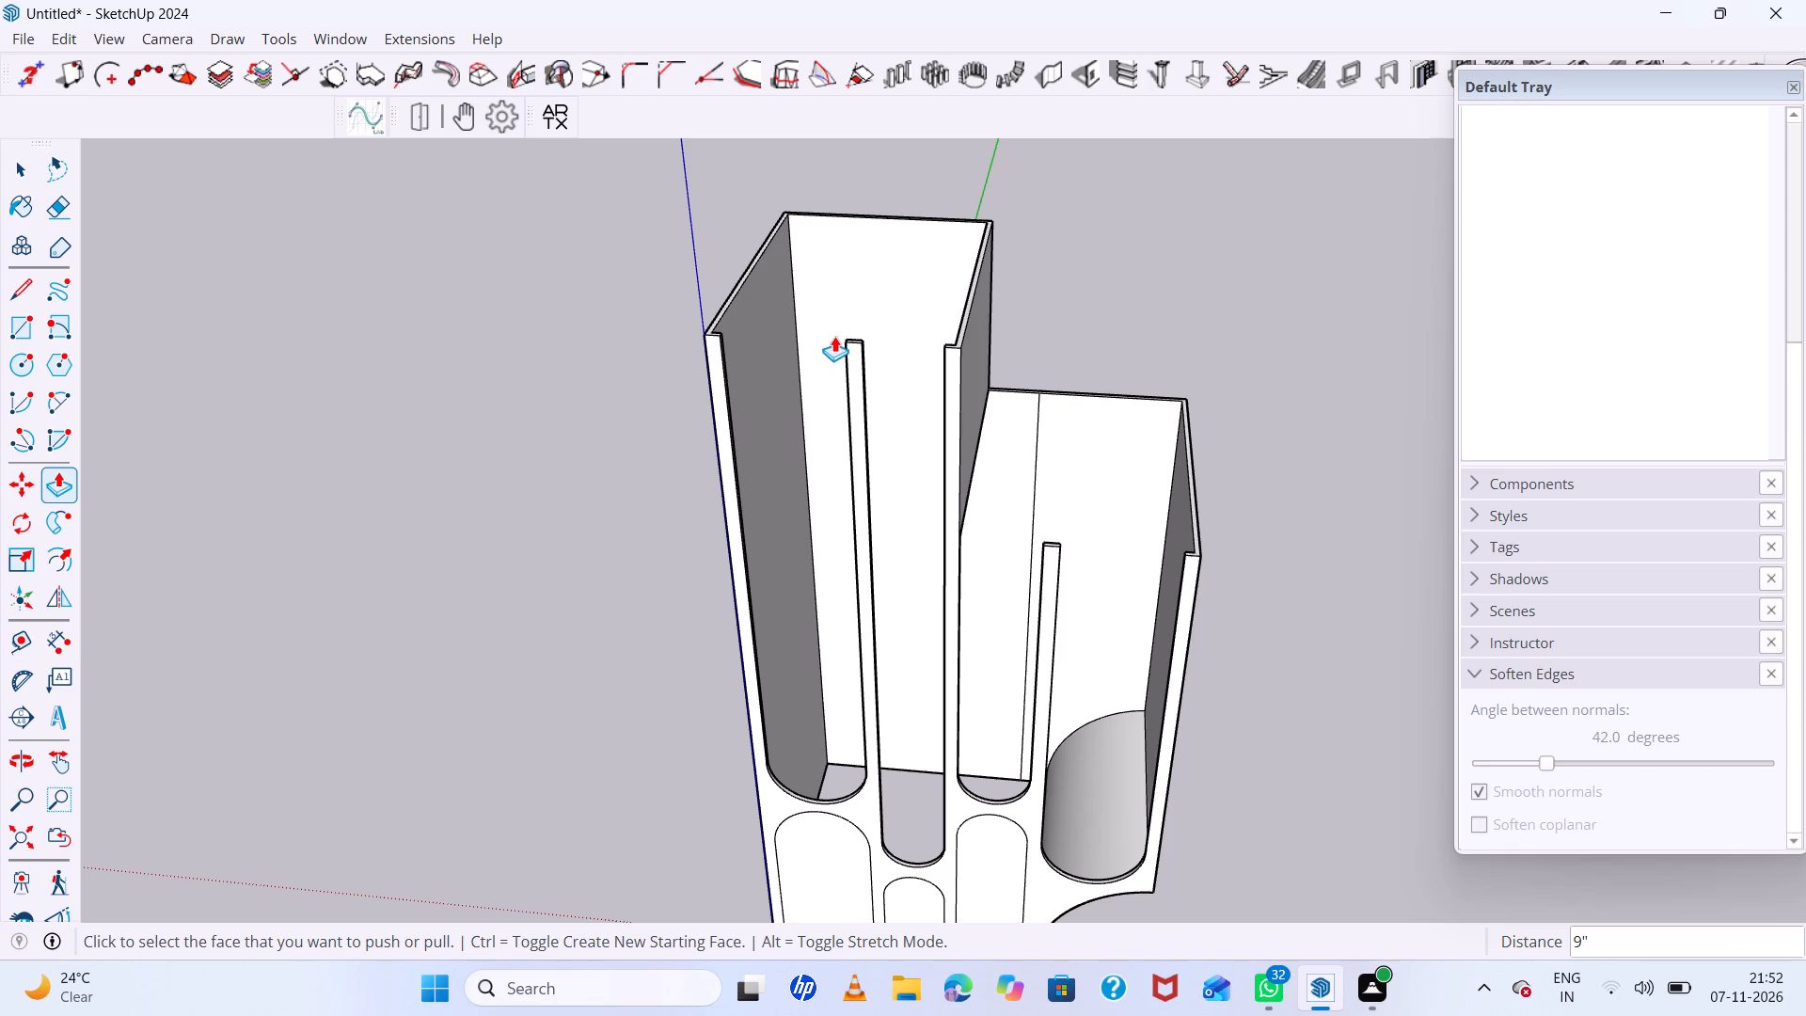
Push the short arch face under the tall block's narrow slot inward to cut it through the front wall.
scroll(875, 590, "down", 7)
scroll(885, 824, "up", 6)
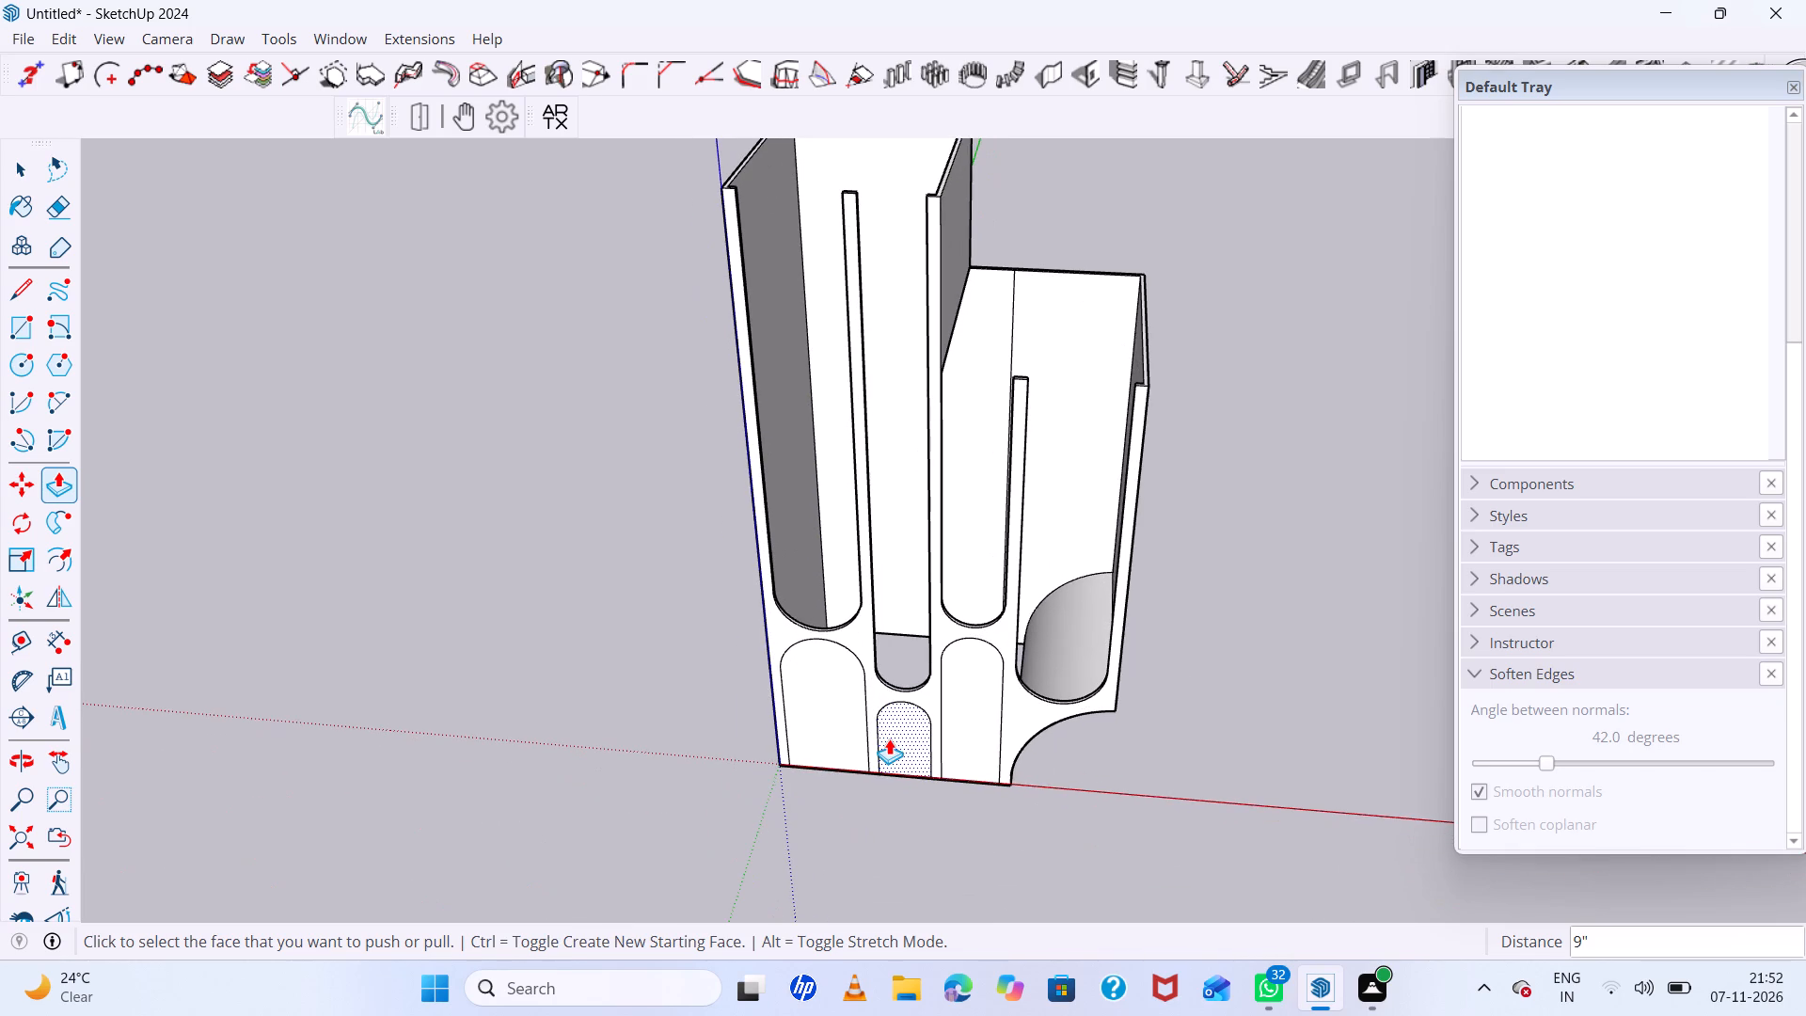
left_click(889, 738)
scroll(907, 685, "up", 4)
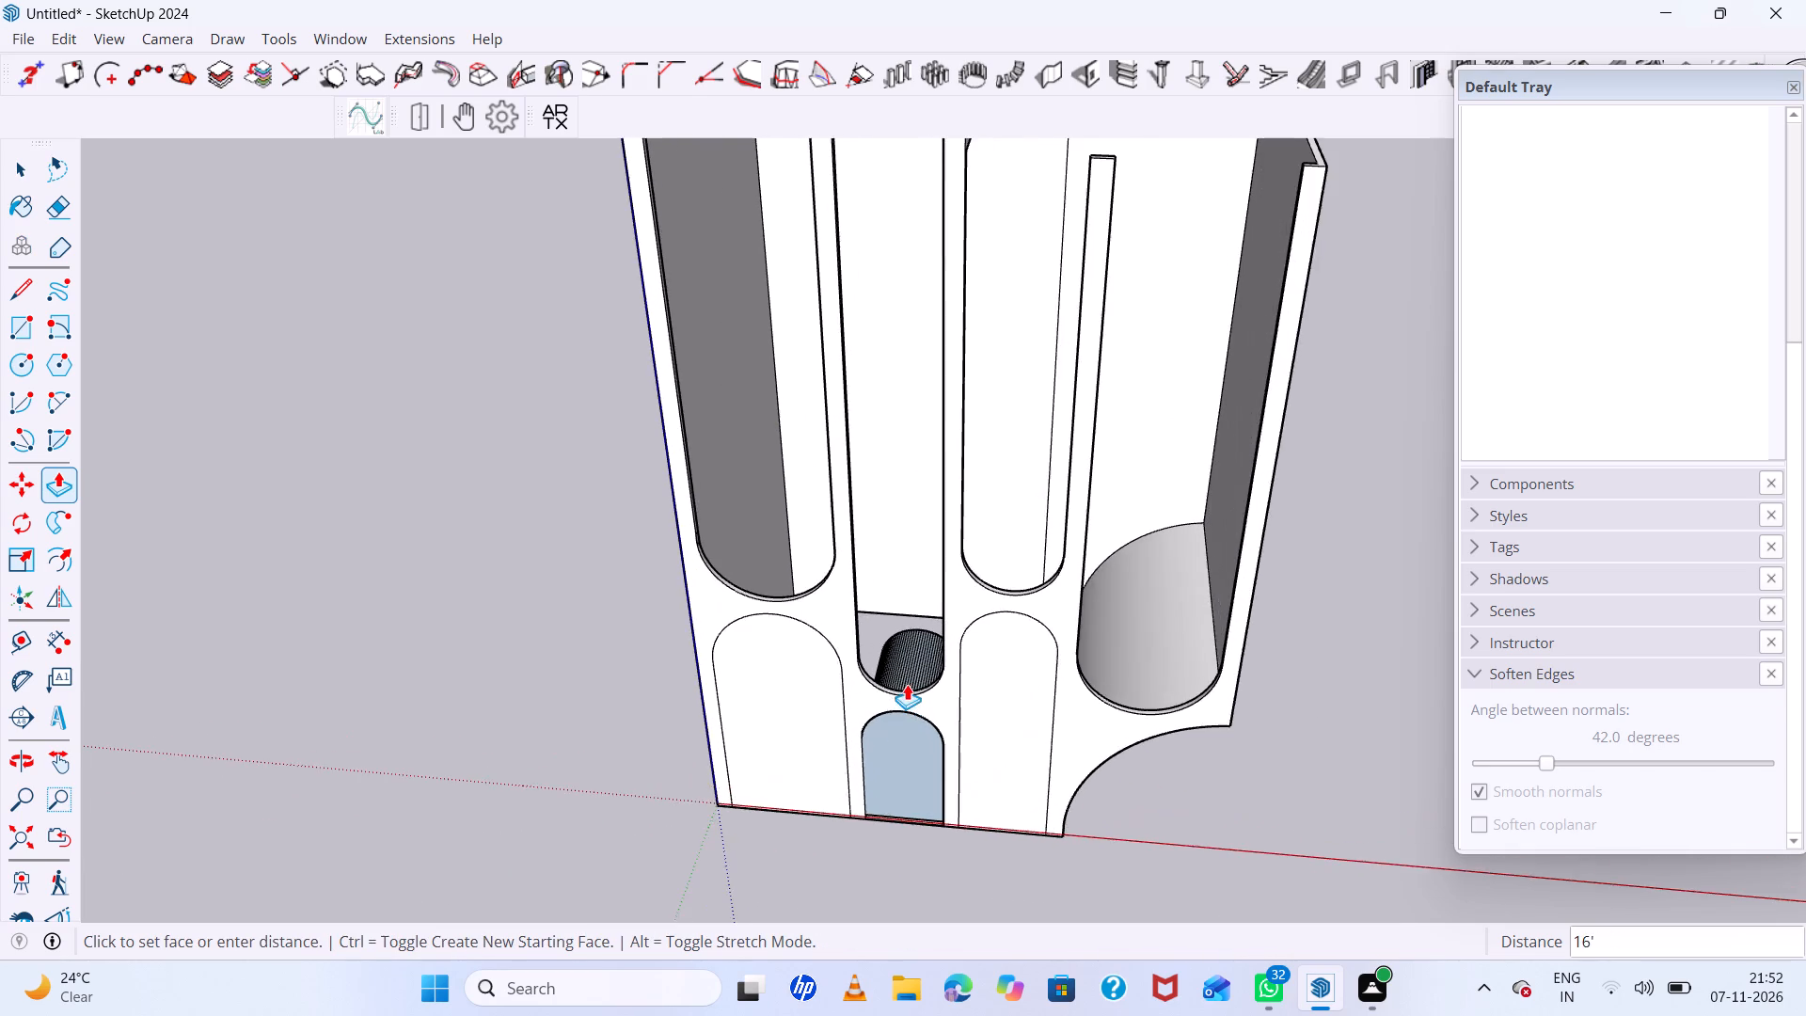
scroll(907, 686, "up", 5)
left_click(911, 691)
Repeat the push on the arch beside the quarter arch and clear its leftover faces and vertical edge.
scroll(911, 691, "down", 4)
double_click(1044, 711)
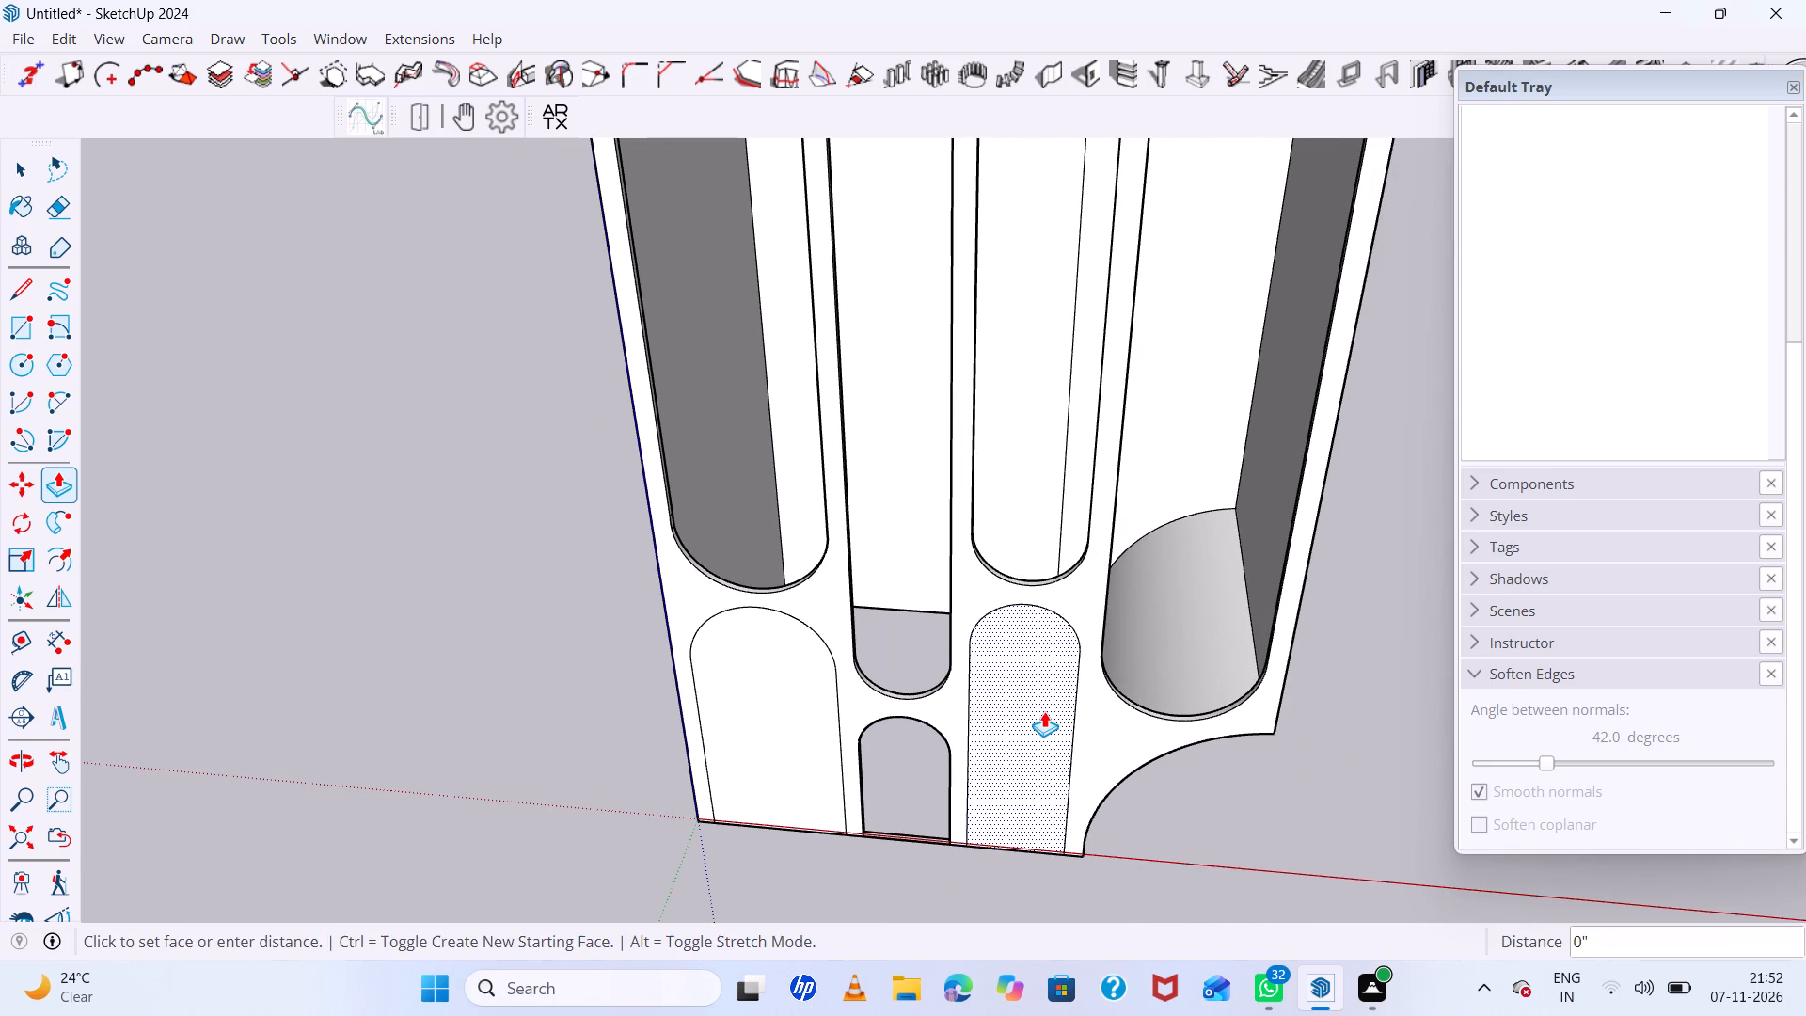
key("space")
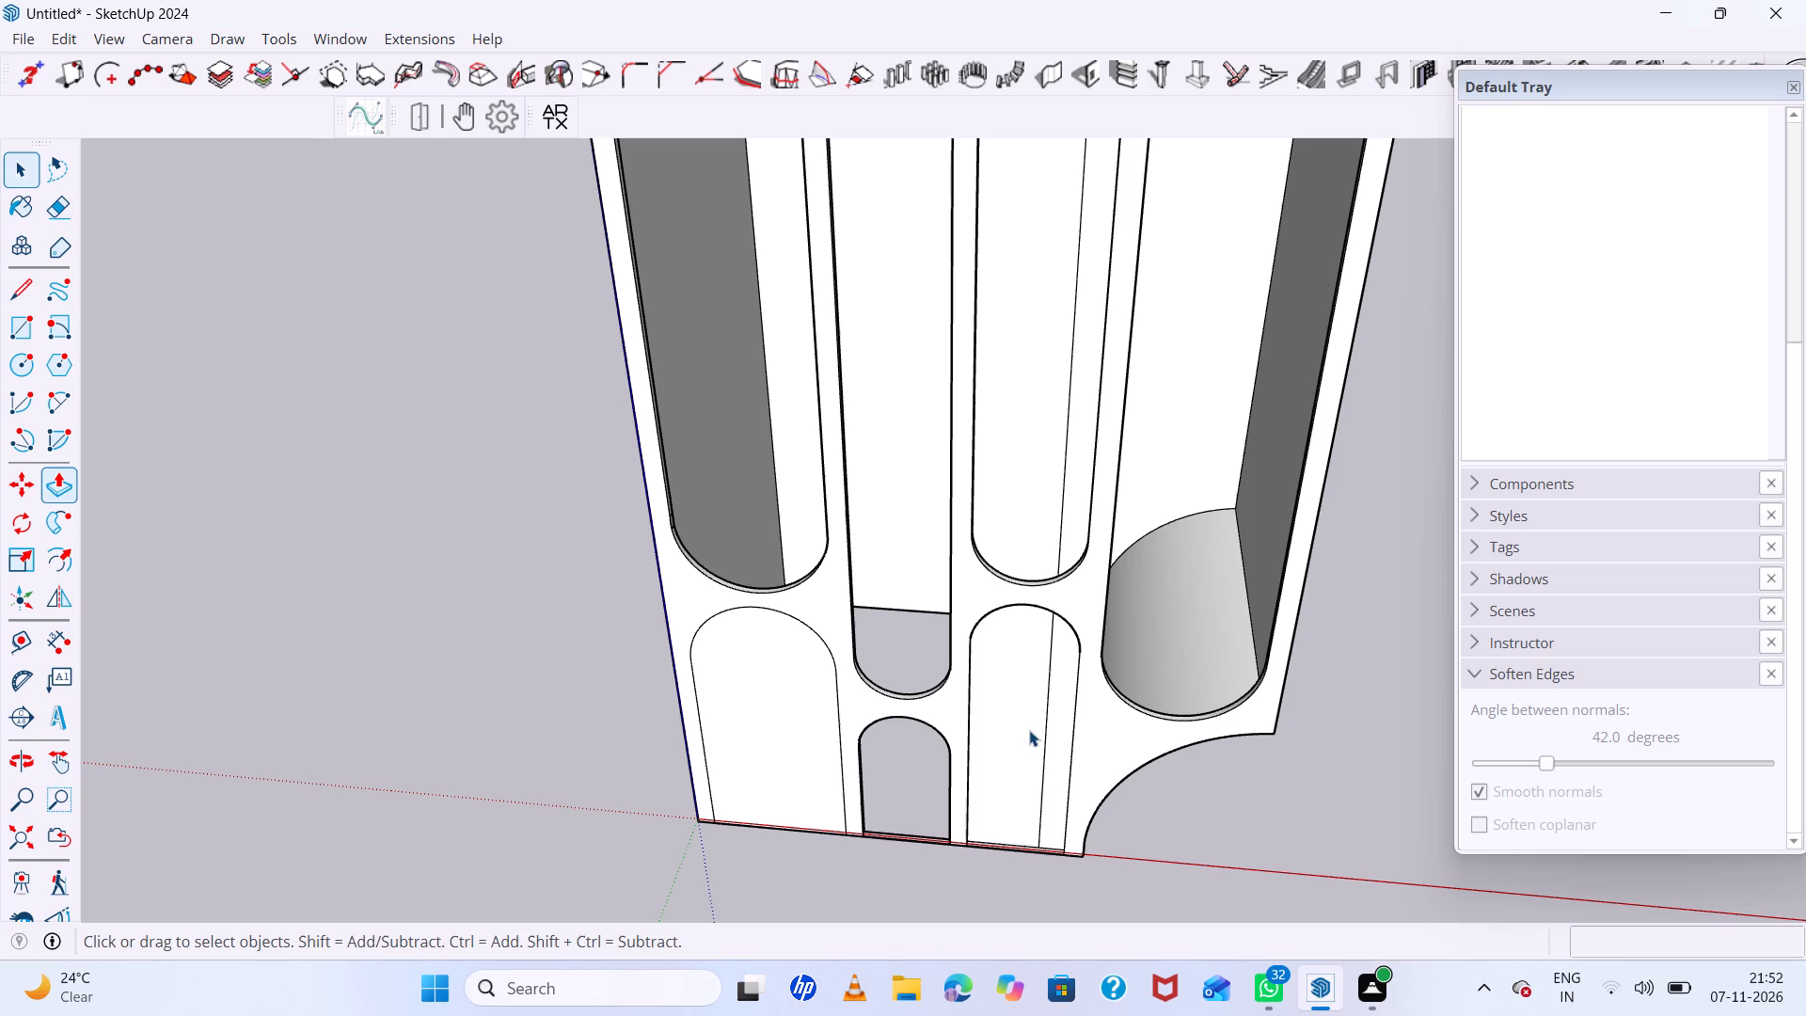
left_click(1029, 730)
key("ctrl+x")
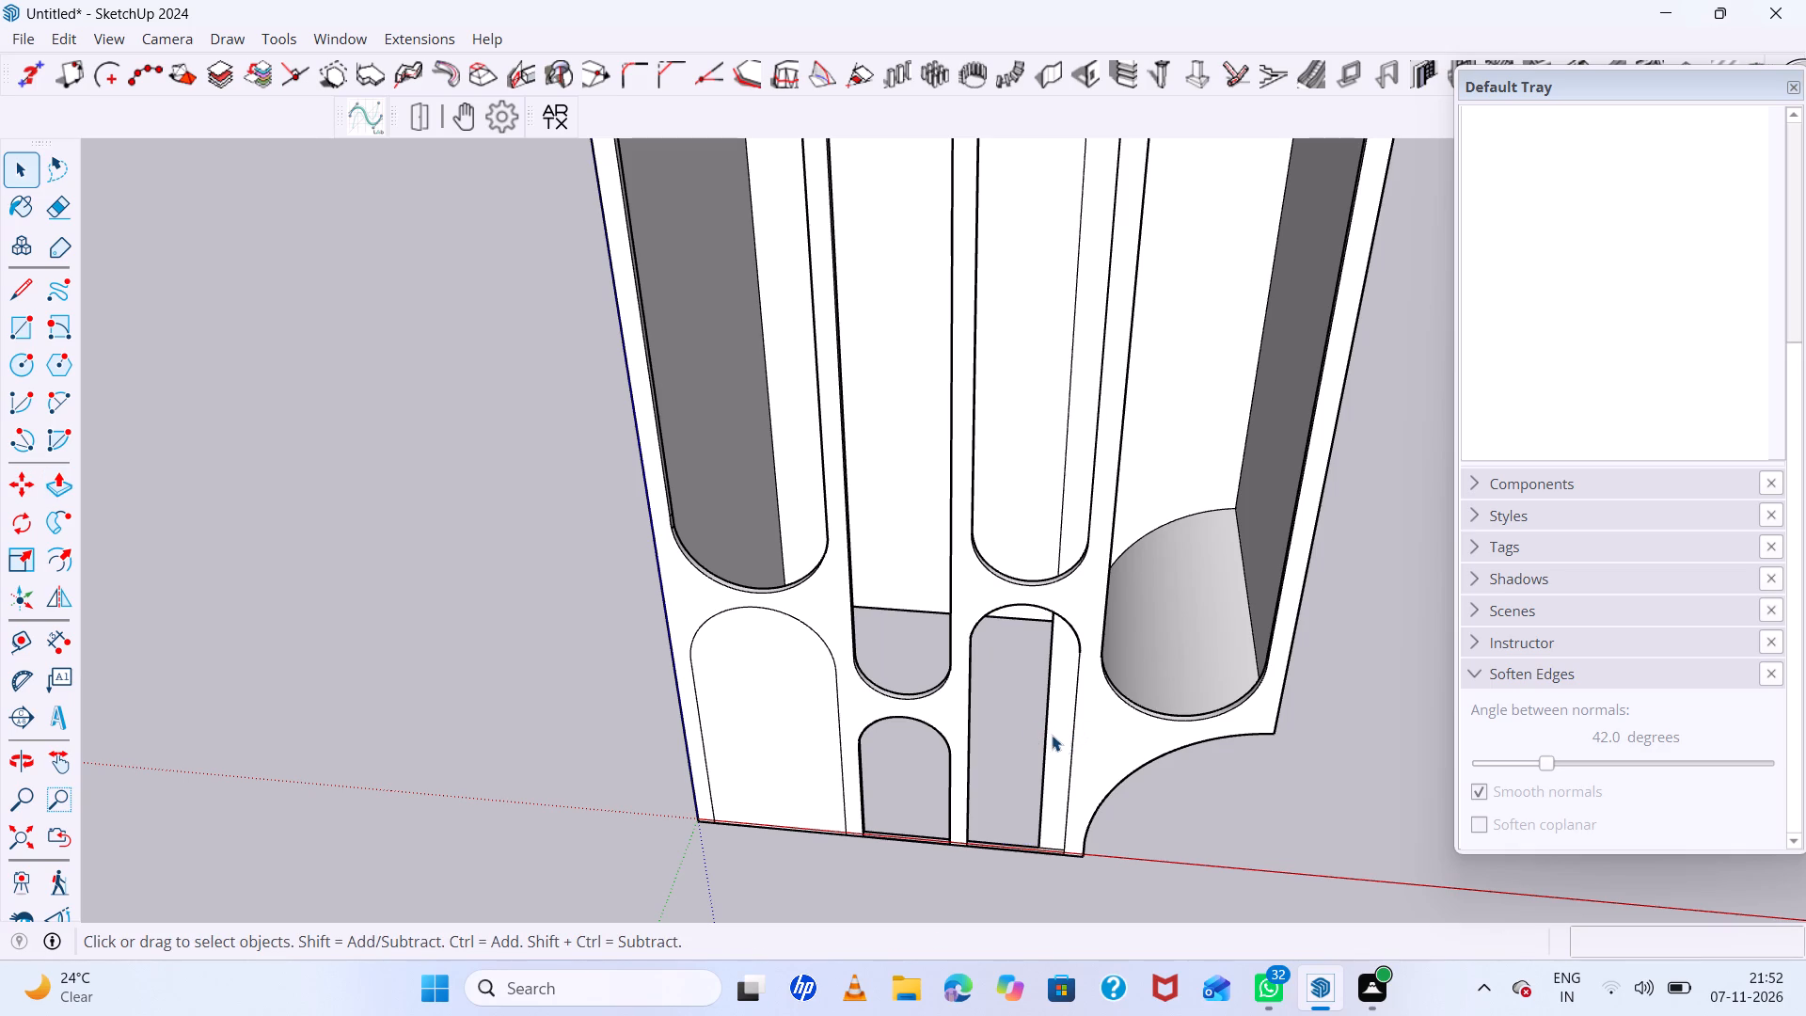
left_click(1050, 734)
key("ctrl+x")
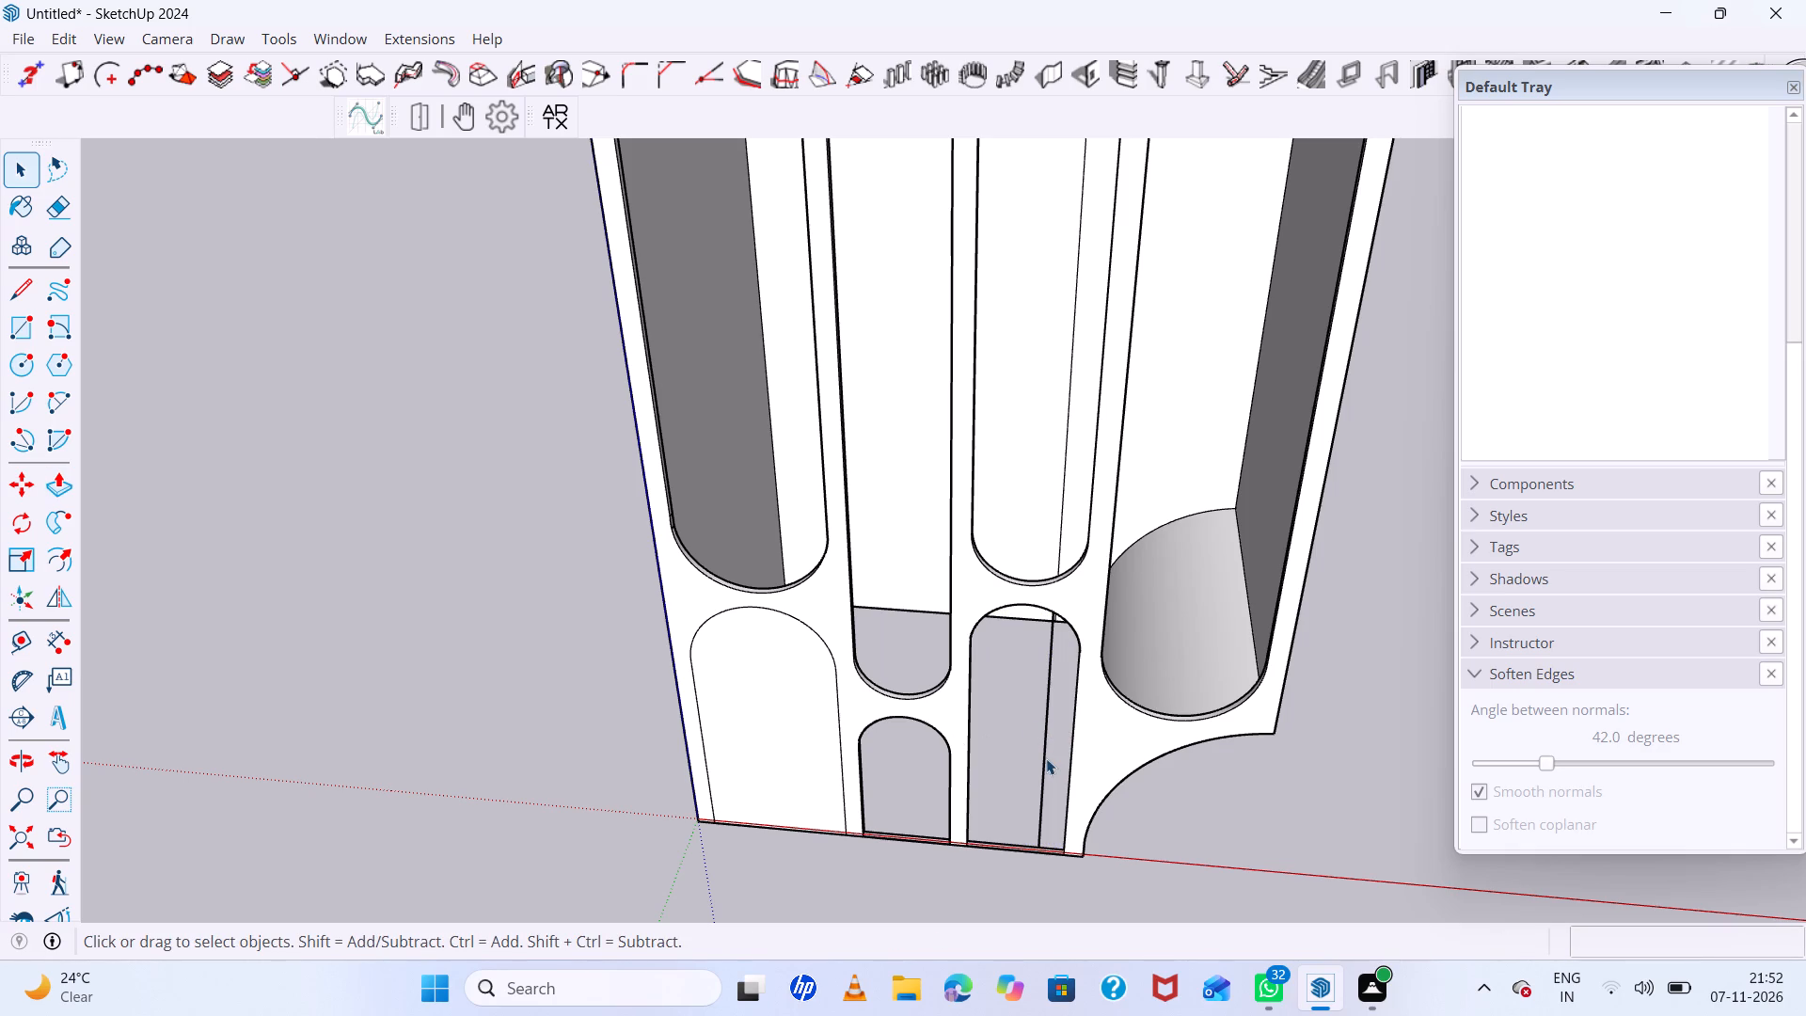
left_click(1046, 758)
key("Delete")
Erase the base edges spanning the bottoms of the two newly opened arches.
scroll(1035, 848, "up", 6)
middle_click_drag(1035, 849, 984, 418)
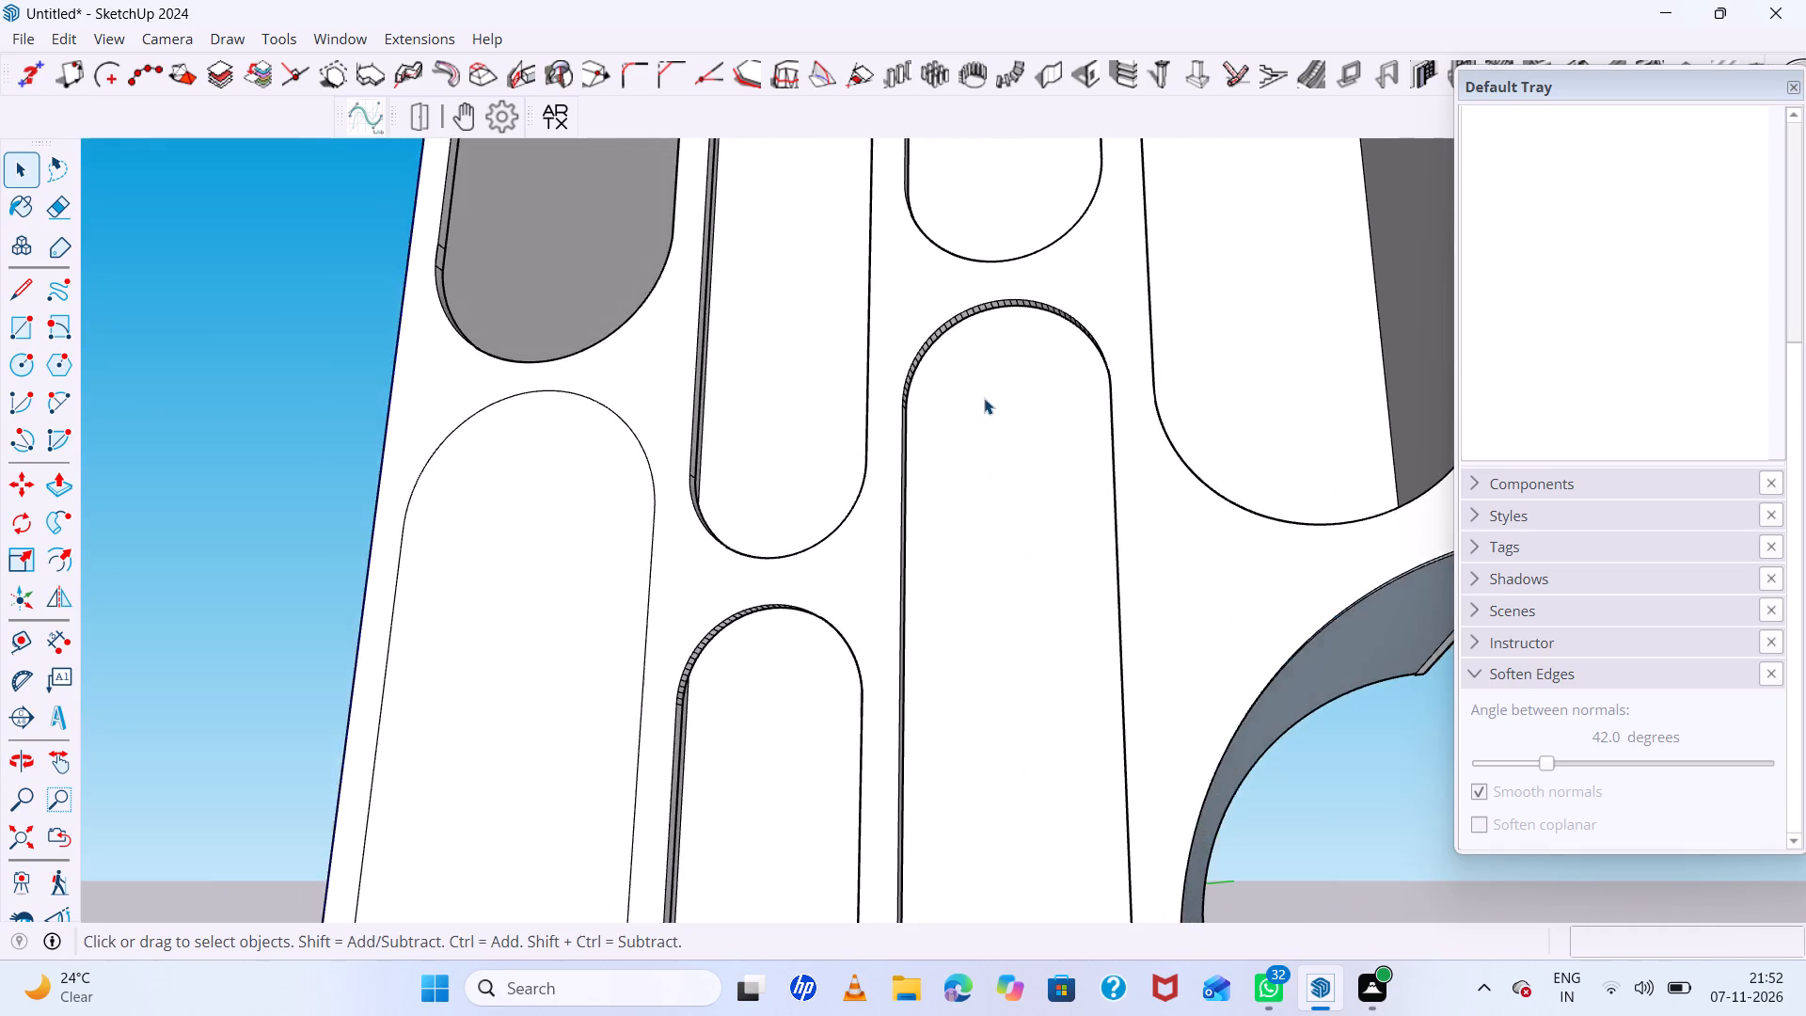
scroll(984, 398, "down", 10)
scroll(974, 582, "up", 5)
middle_click_drag(983, 614, 1051, 742)
scroll(1005, 637, "up", 5)
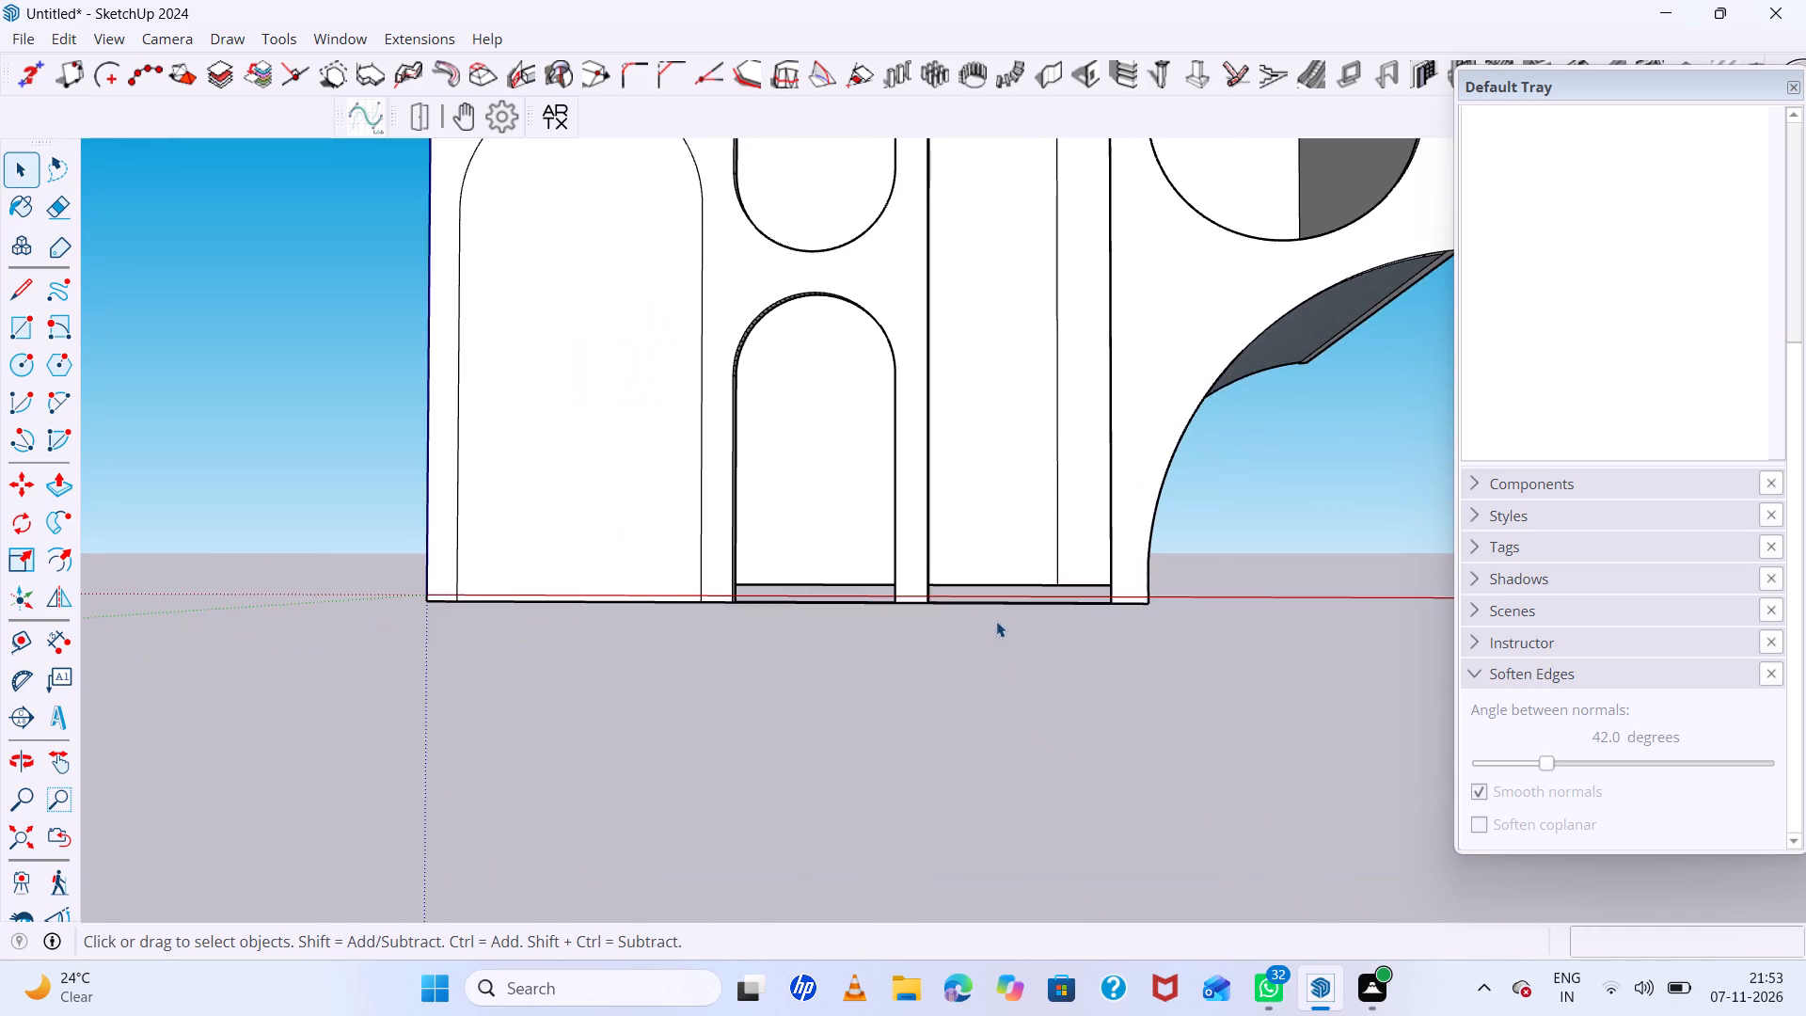
middle_click_drag(994, 621, 1015, 741)
left_click_drag(1022, 602, 1023, 685)
left_click_drag(1052, 603, 1061, 730)
scroll(1024, 614, "up", 6)
key("e")
left_click_drag(1024, 583, 1040, 715)
left_click_drag(673, 591, 673, 611)
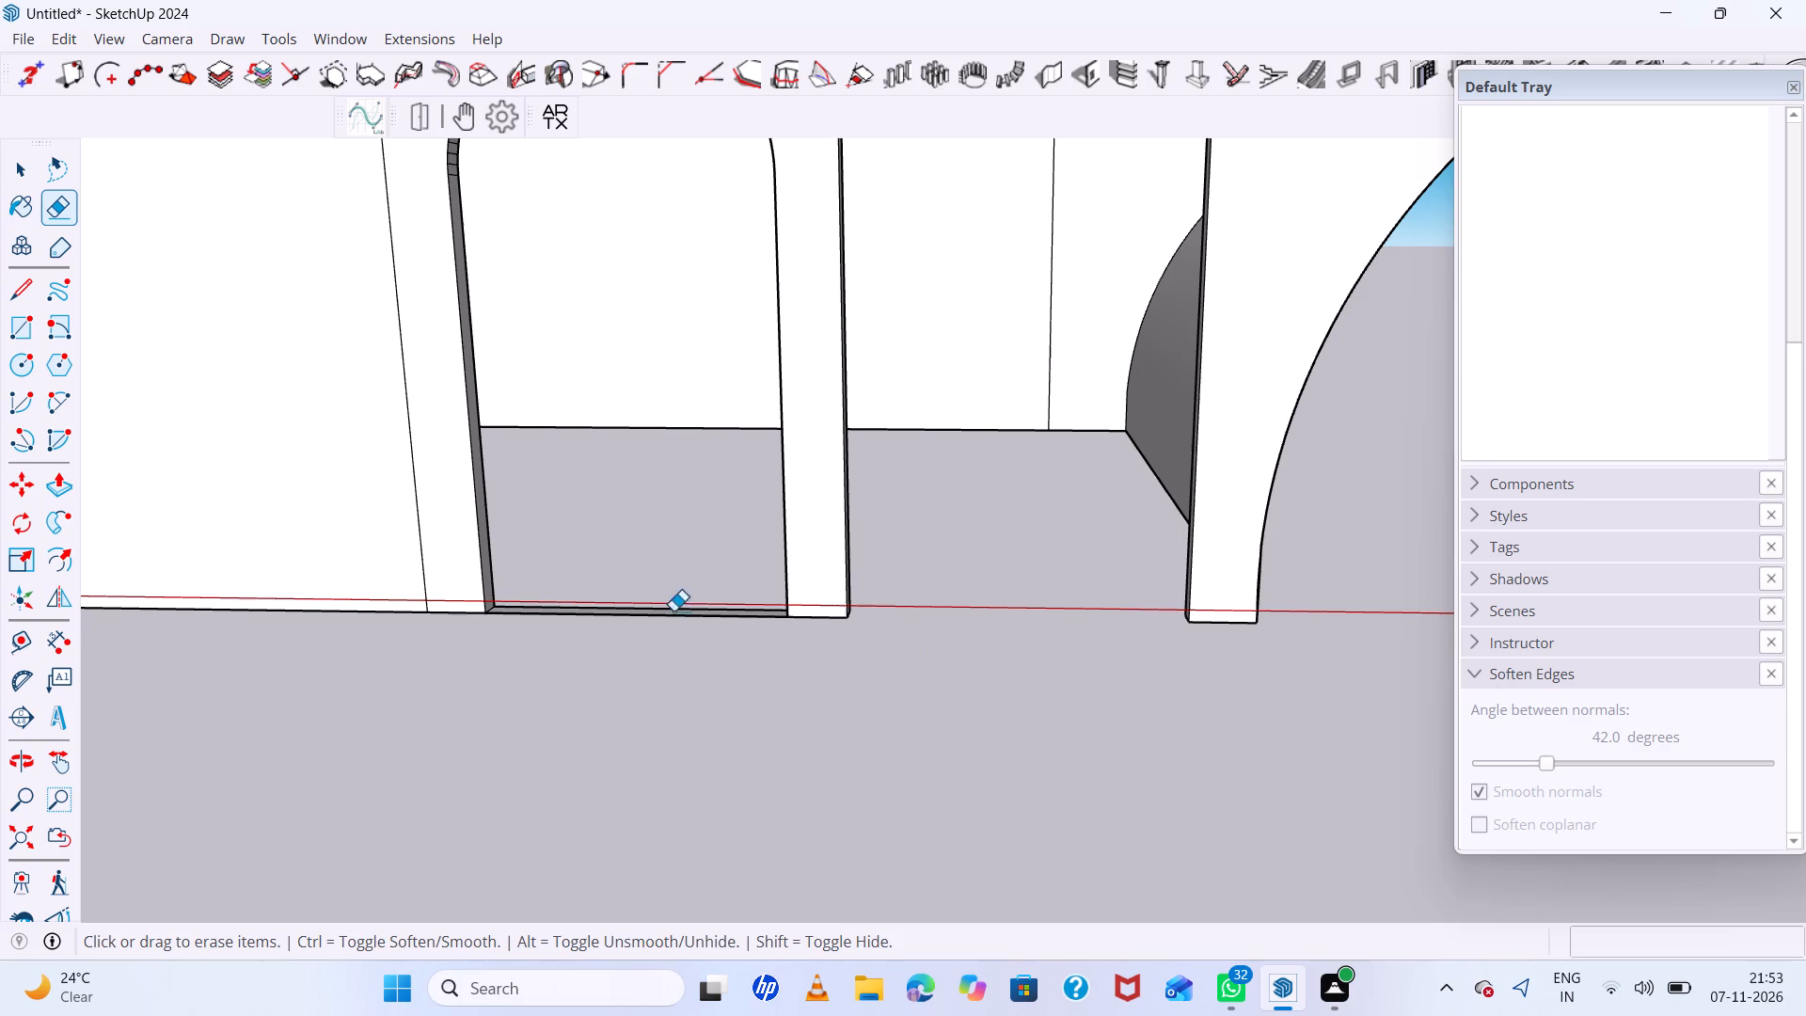
left_click_drag(673, 611, 681, 666)
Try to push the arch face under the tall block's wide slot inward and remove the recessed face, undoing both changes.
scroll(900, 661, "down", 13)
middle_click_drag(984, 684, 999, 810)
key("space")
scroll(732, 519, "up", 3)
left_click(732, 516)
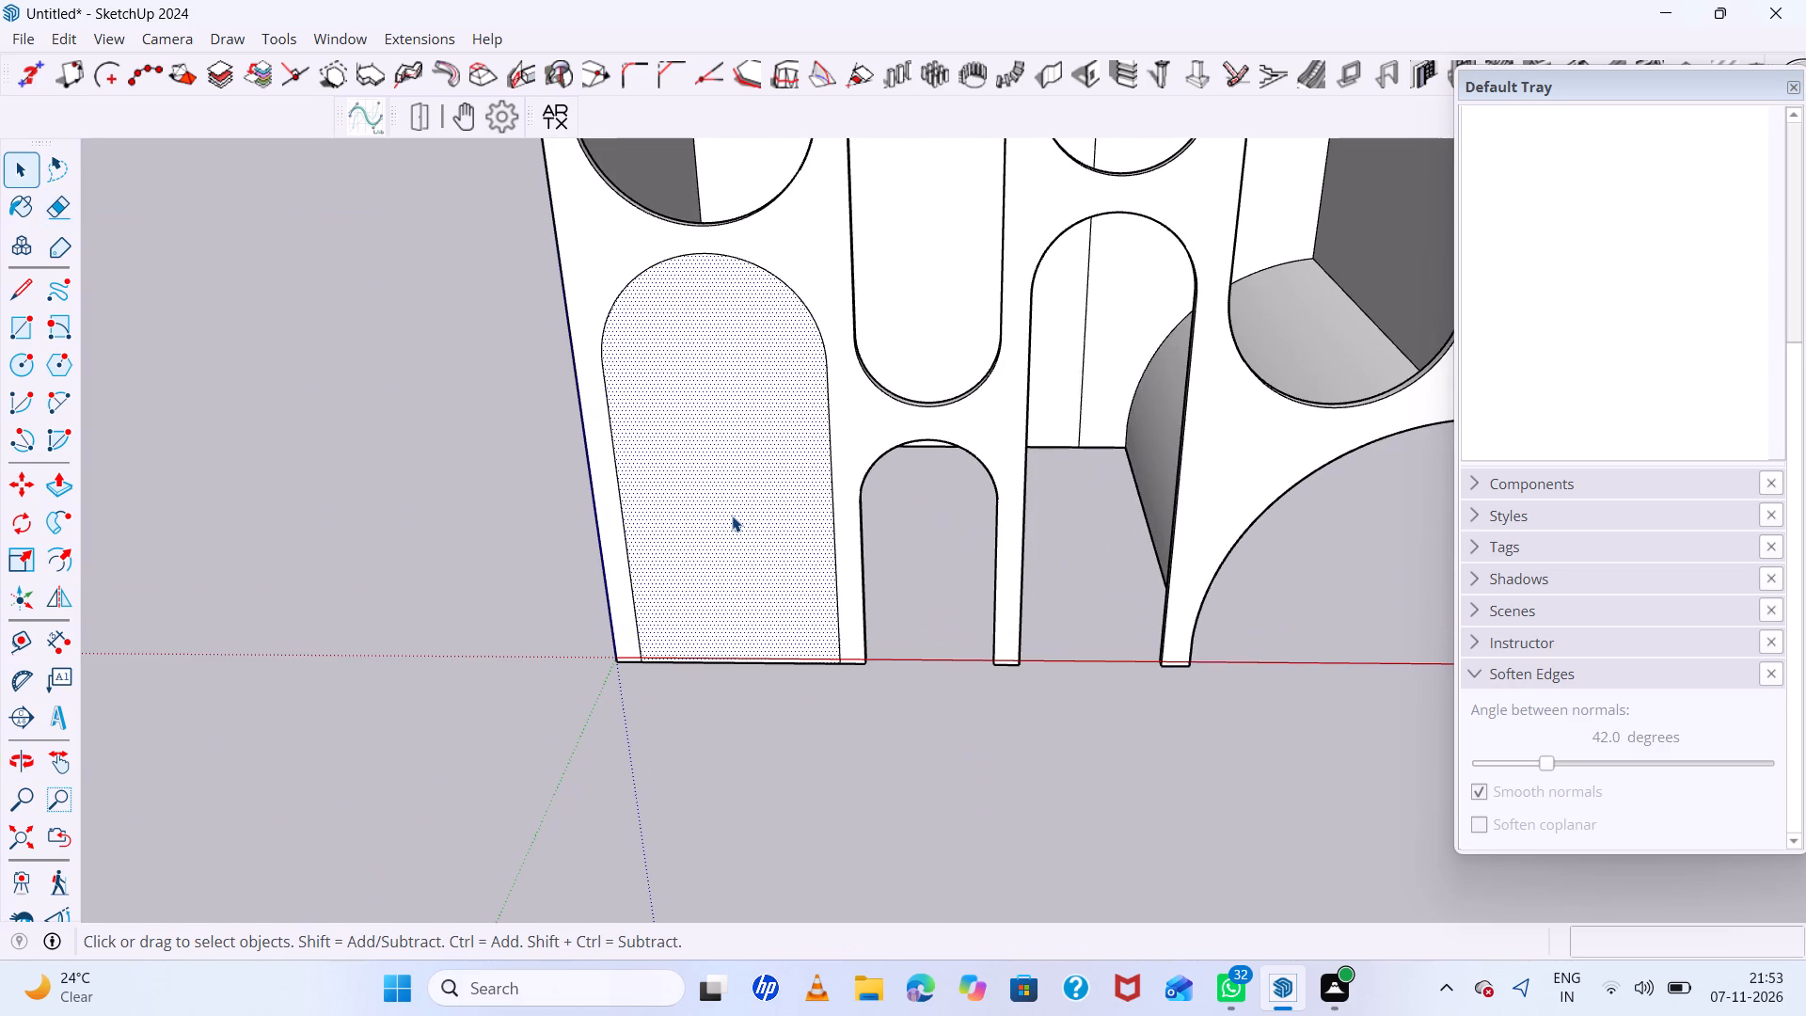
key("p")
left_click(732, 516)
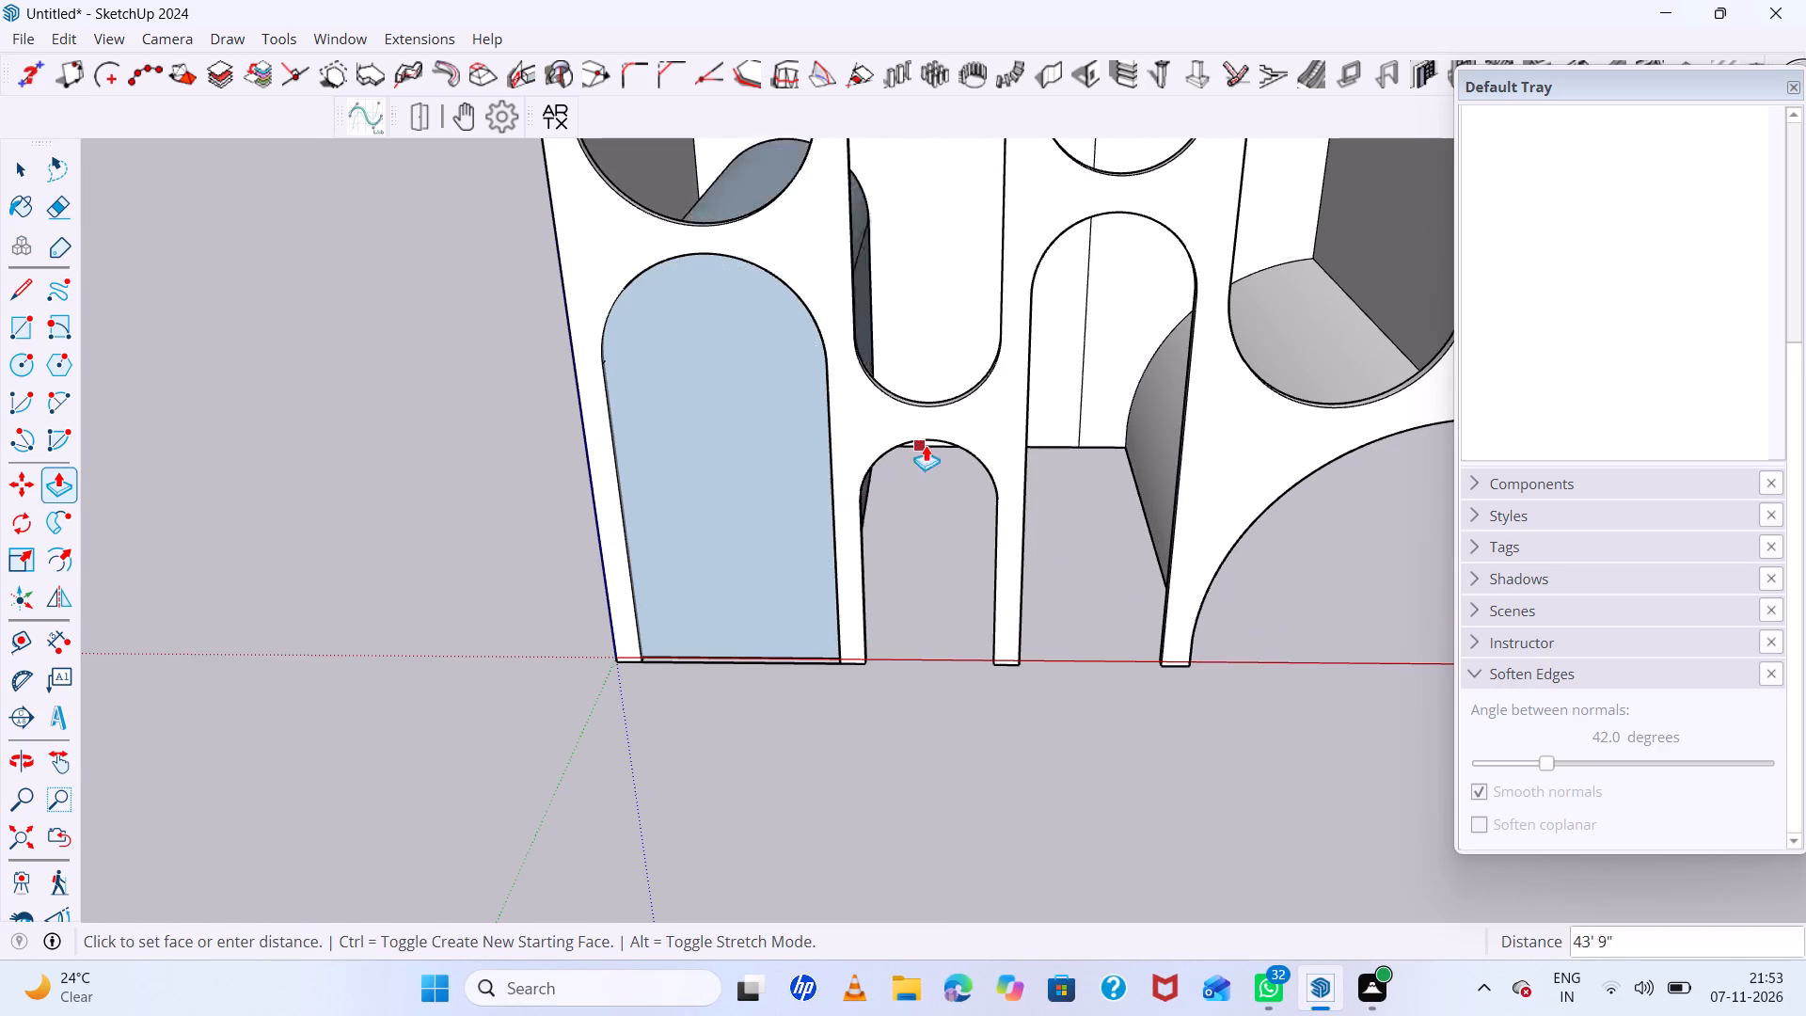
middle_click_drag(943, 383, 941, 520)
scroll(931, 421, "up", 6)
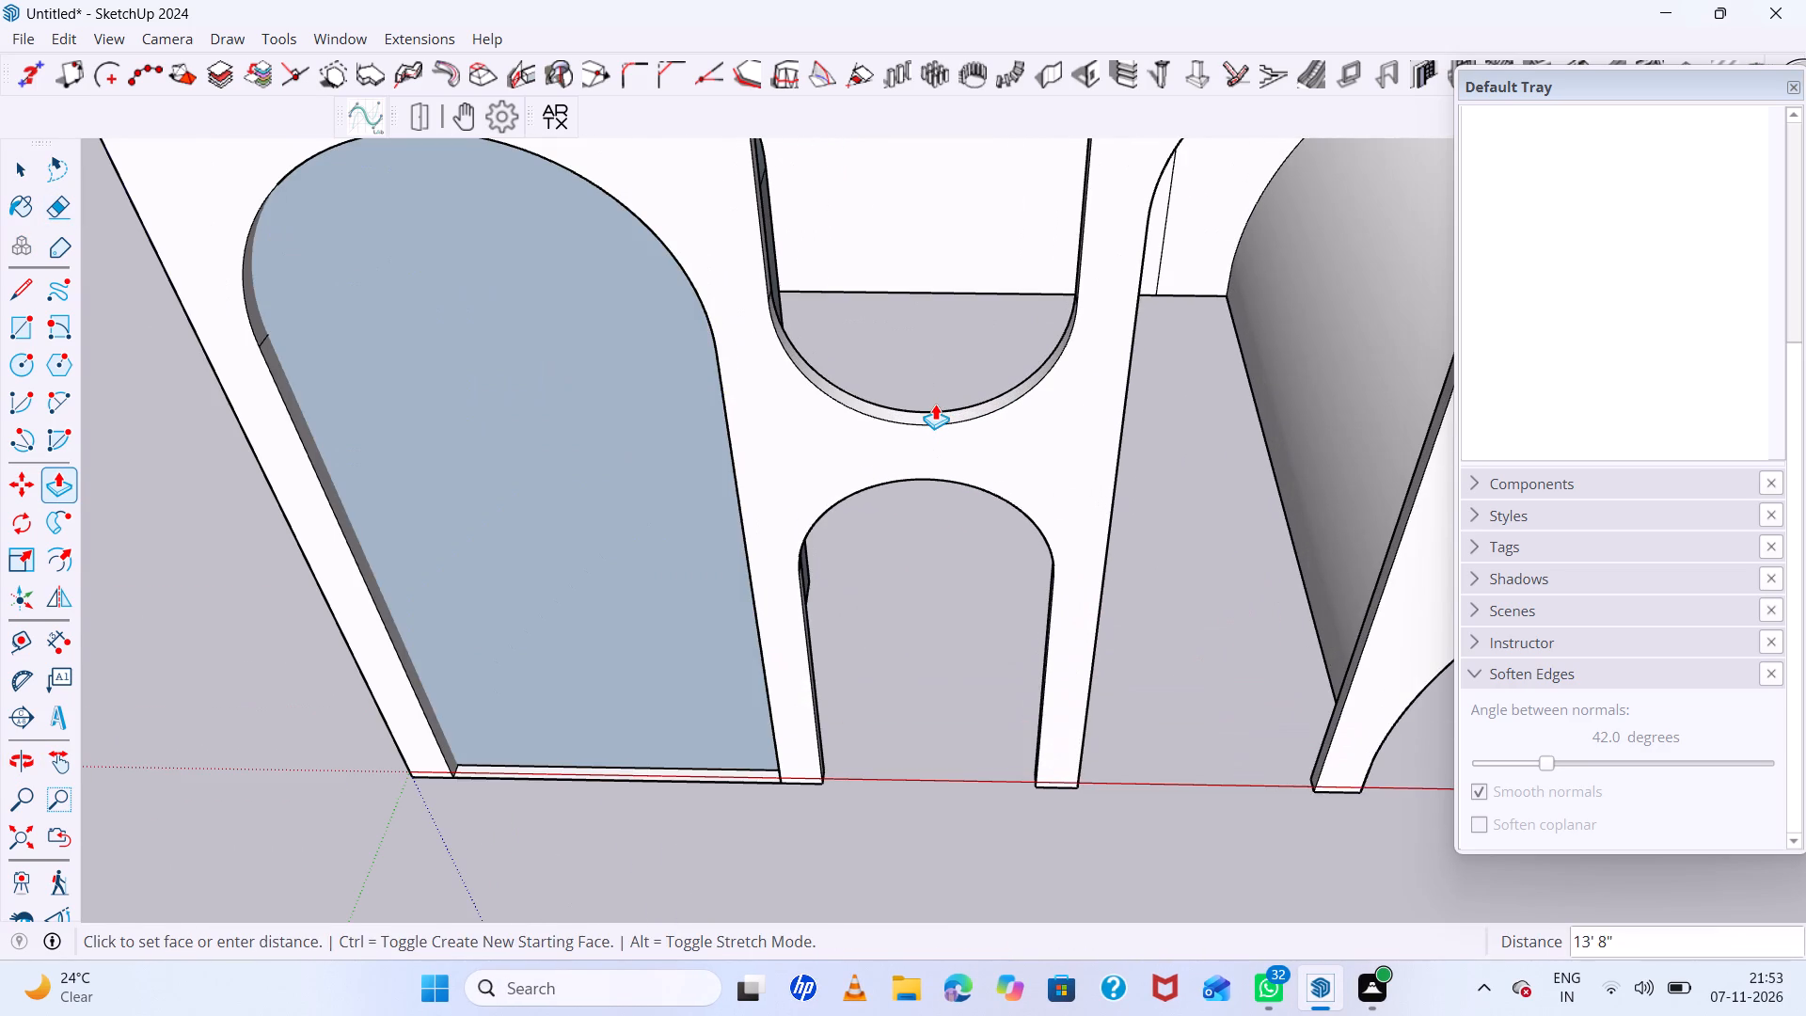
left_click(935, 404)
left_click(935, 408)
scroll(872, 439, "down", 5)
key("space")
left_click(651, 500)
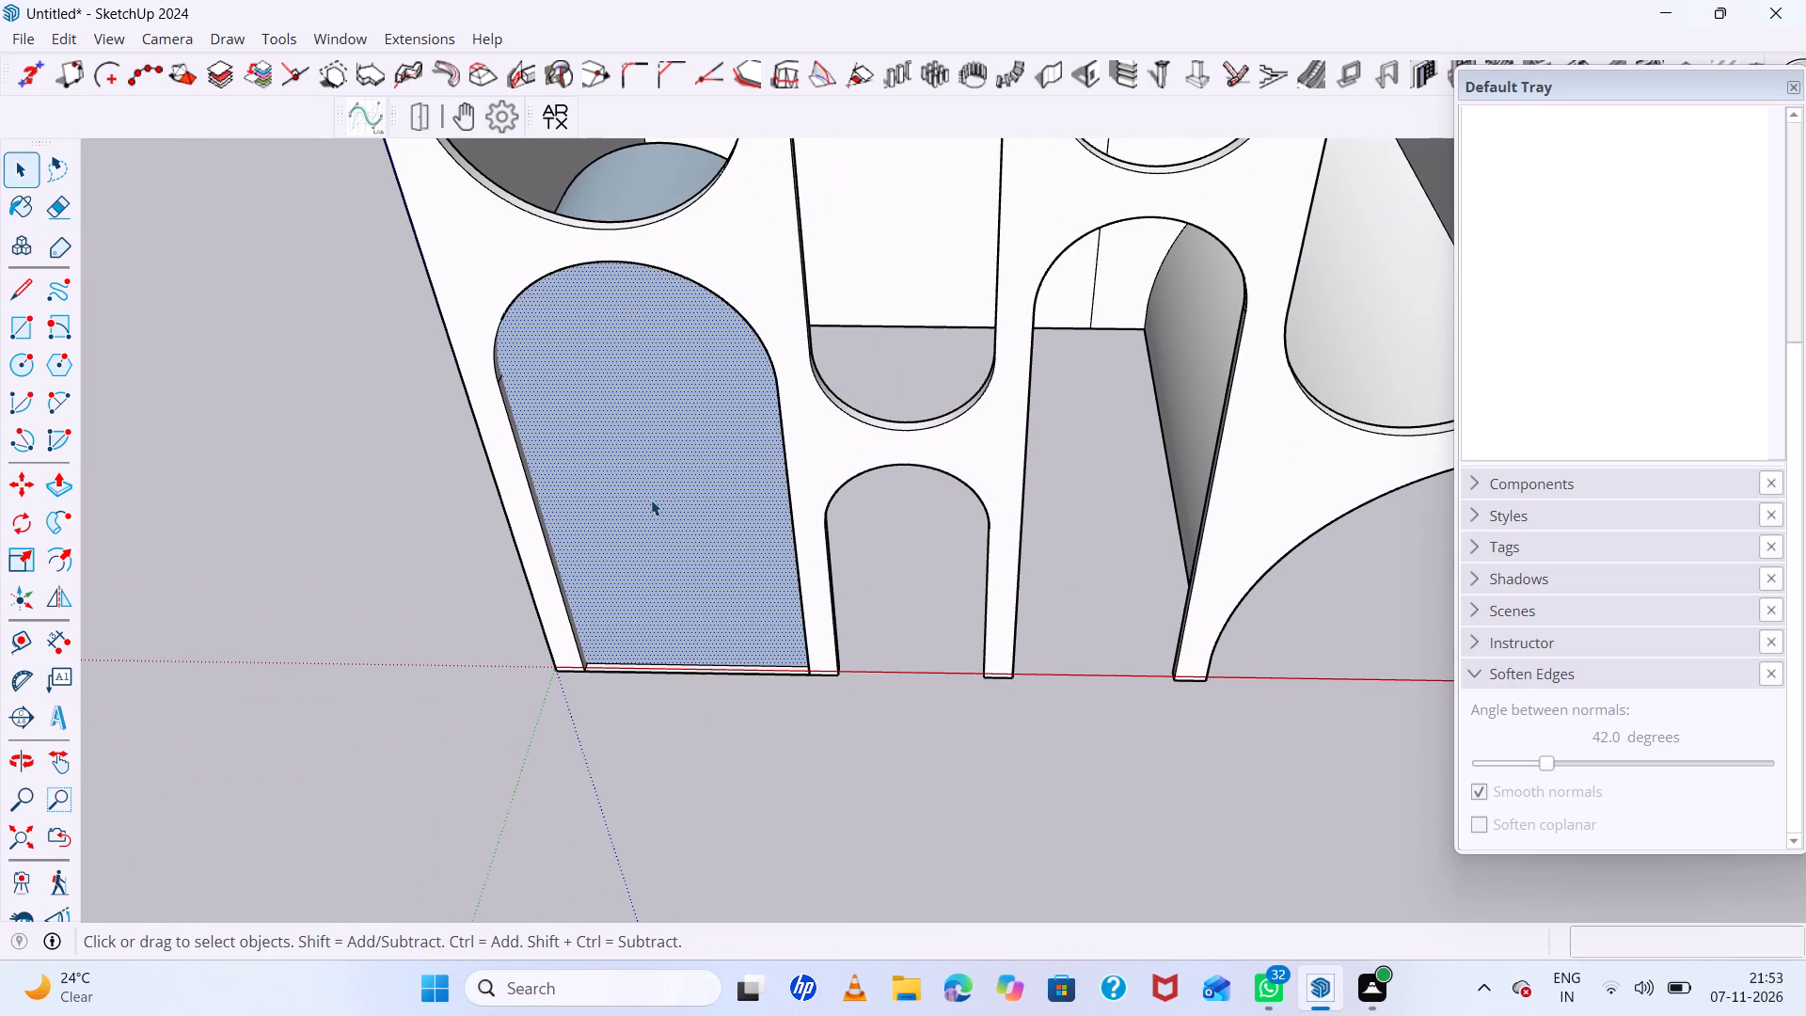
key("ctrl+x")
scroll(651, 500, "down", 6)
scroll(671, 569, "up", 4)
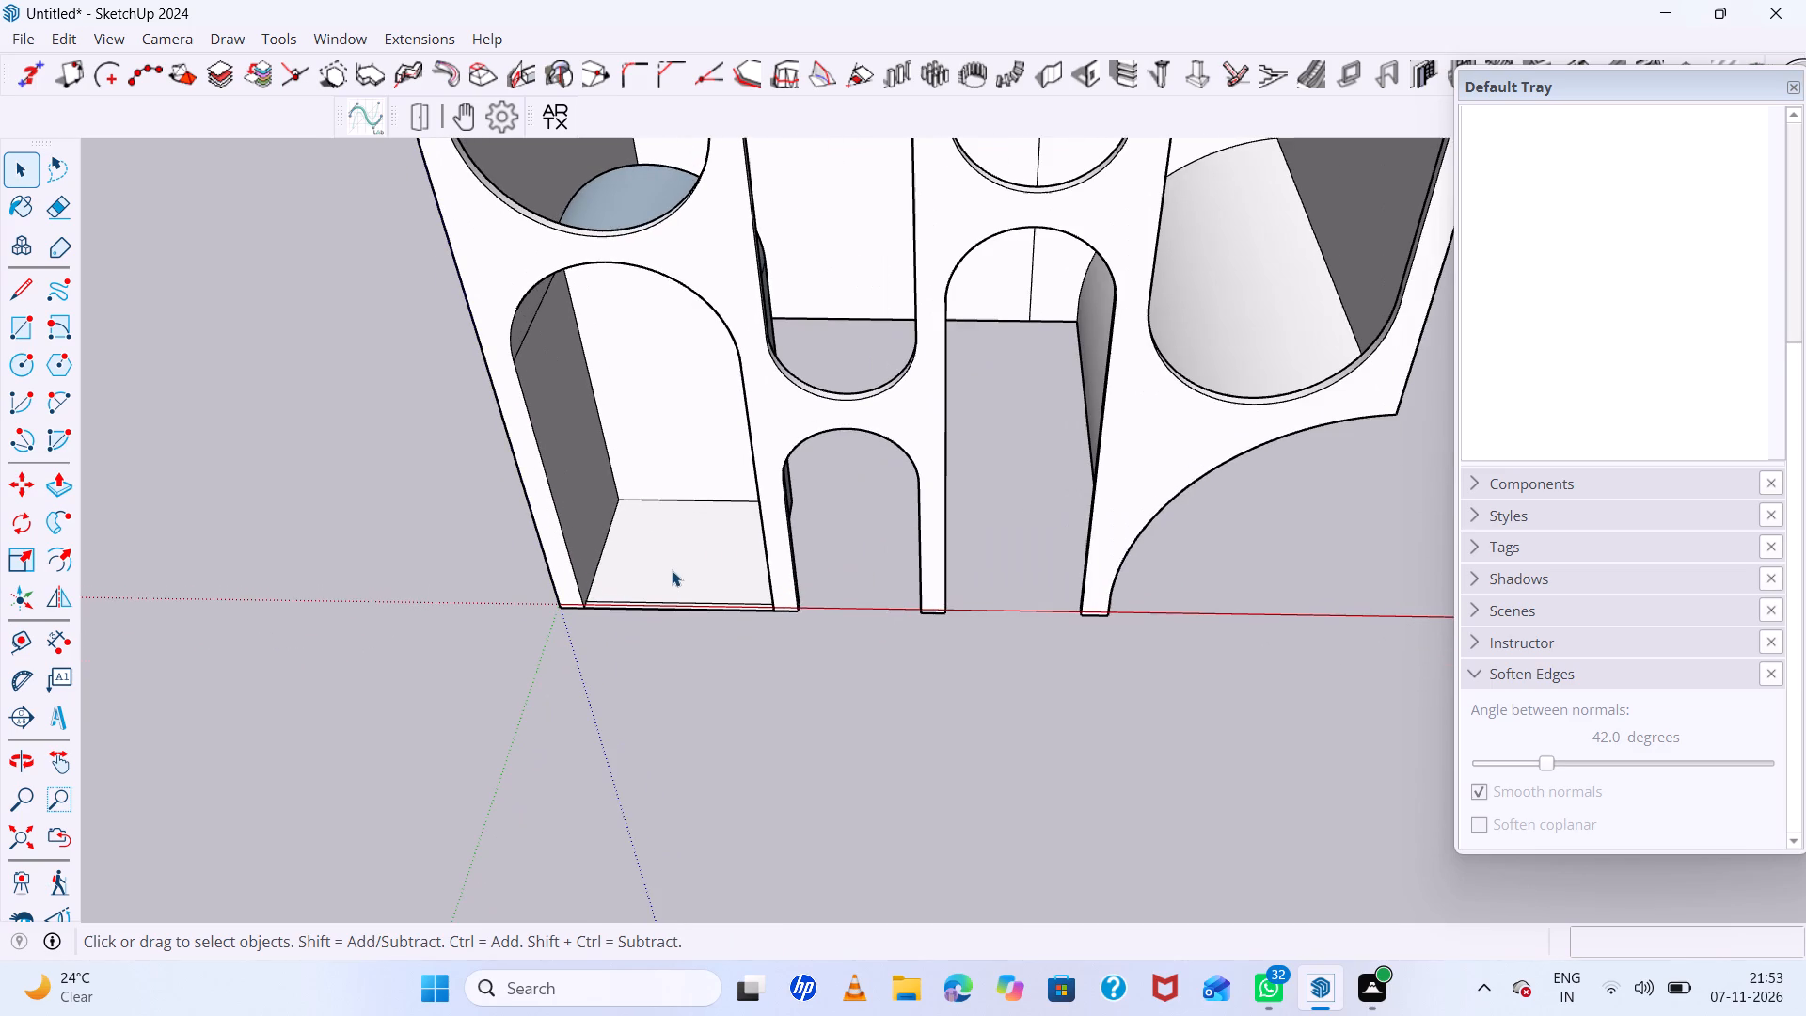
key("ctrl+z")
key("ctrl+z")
Push the arch face under the tall block's wide slot 9" inward to cut it through the front wall.
left_click(686, 555)
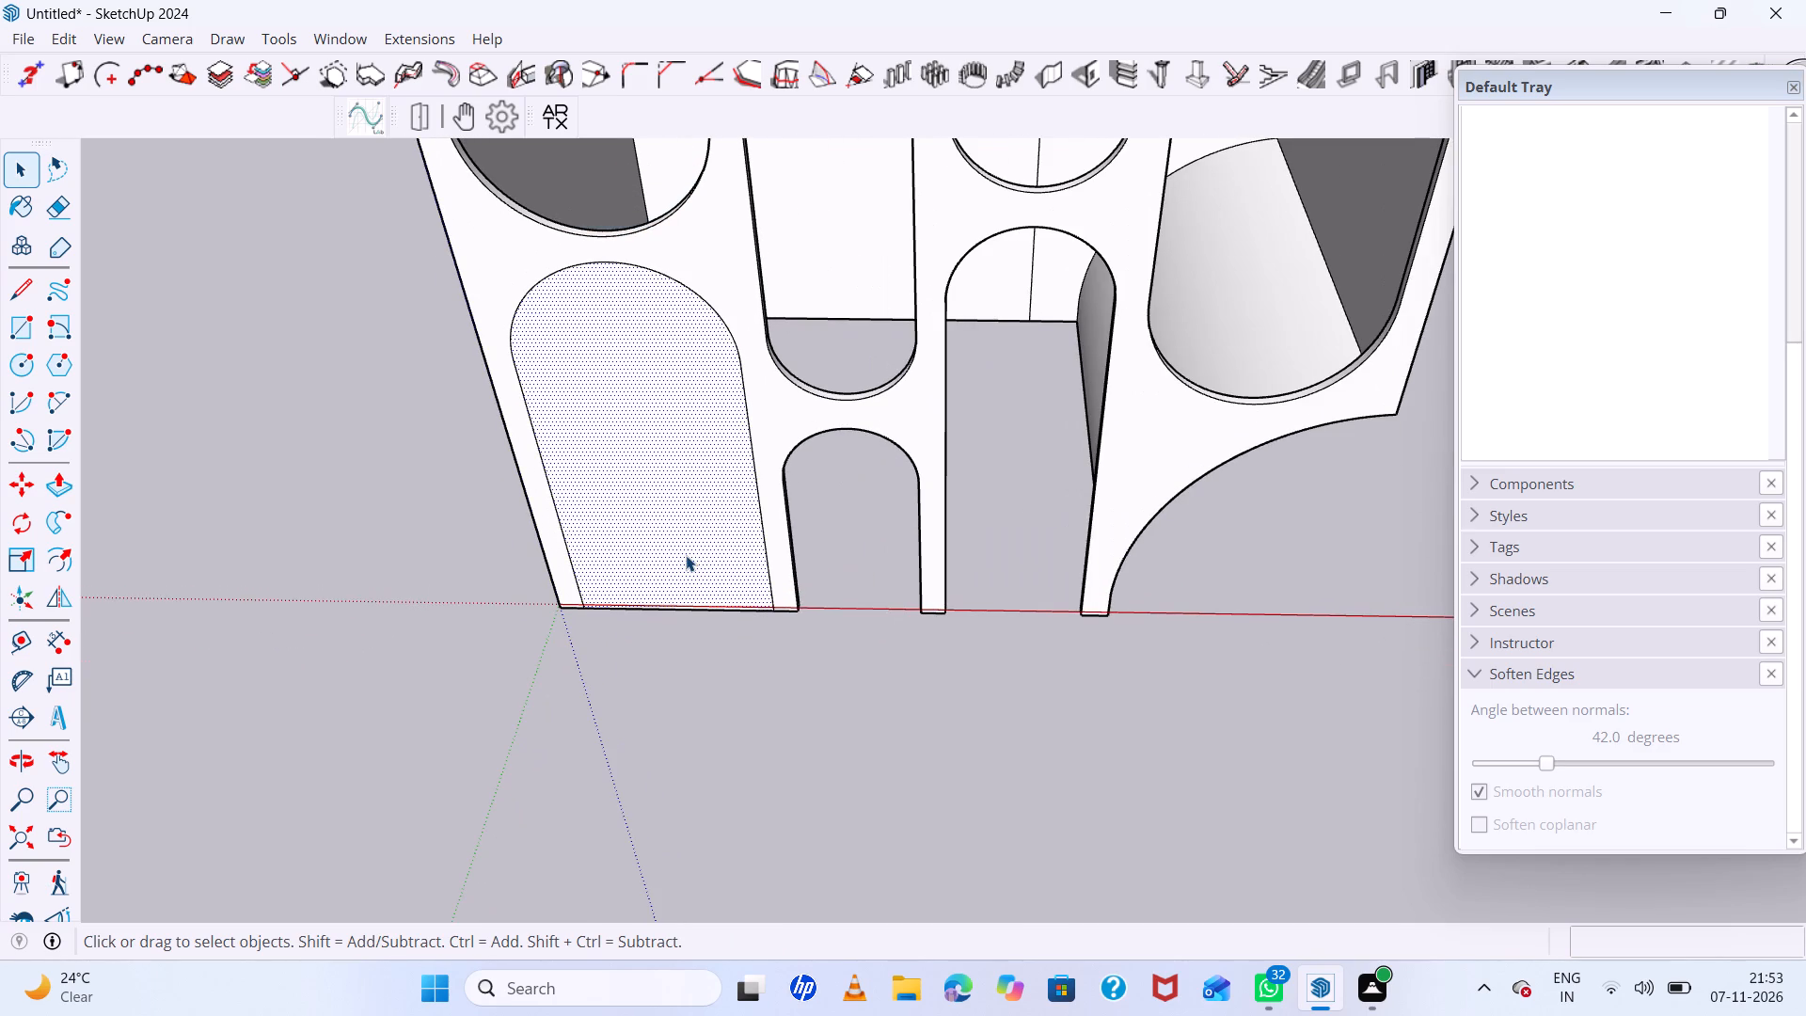
key("p")
left_click(686, 555)
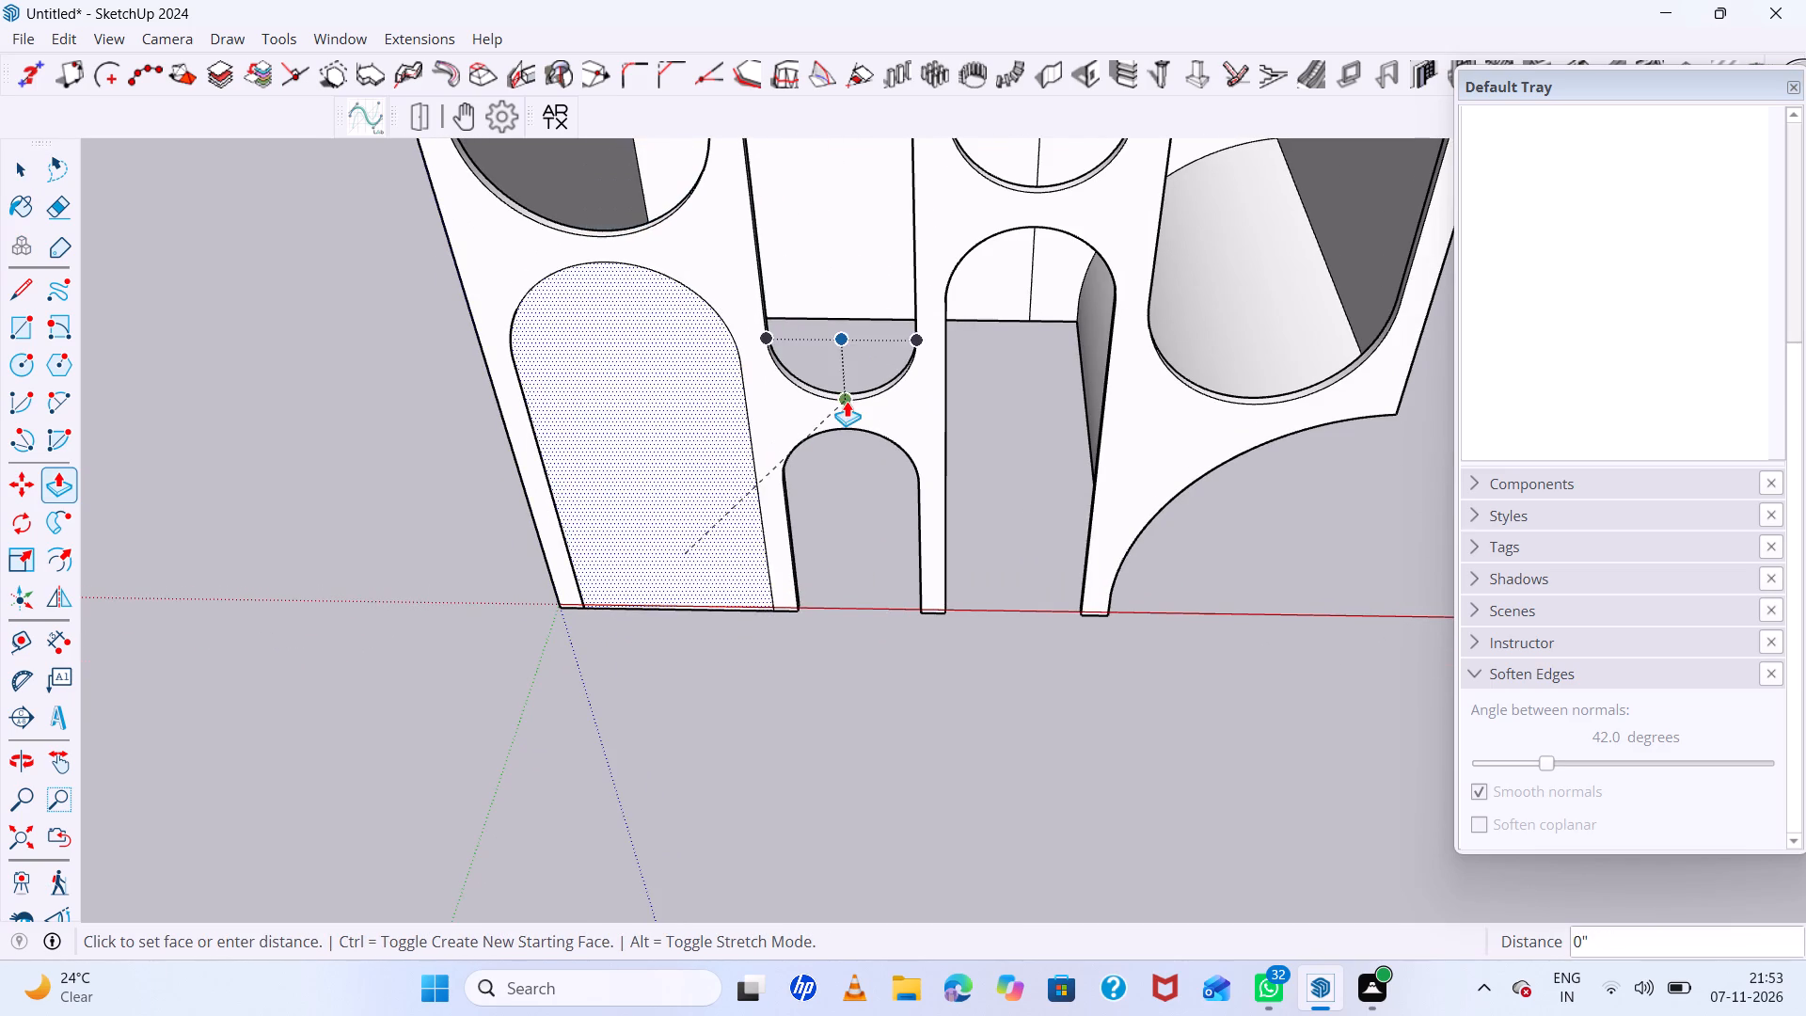
scroll(851, 385, "up", 5)
left_click(851, 394)
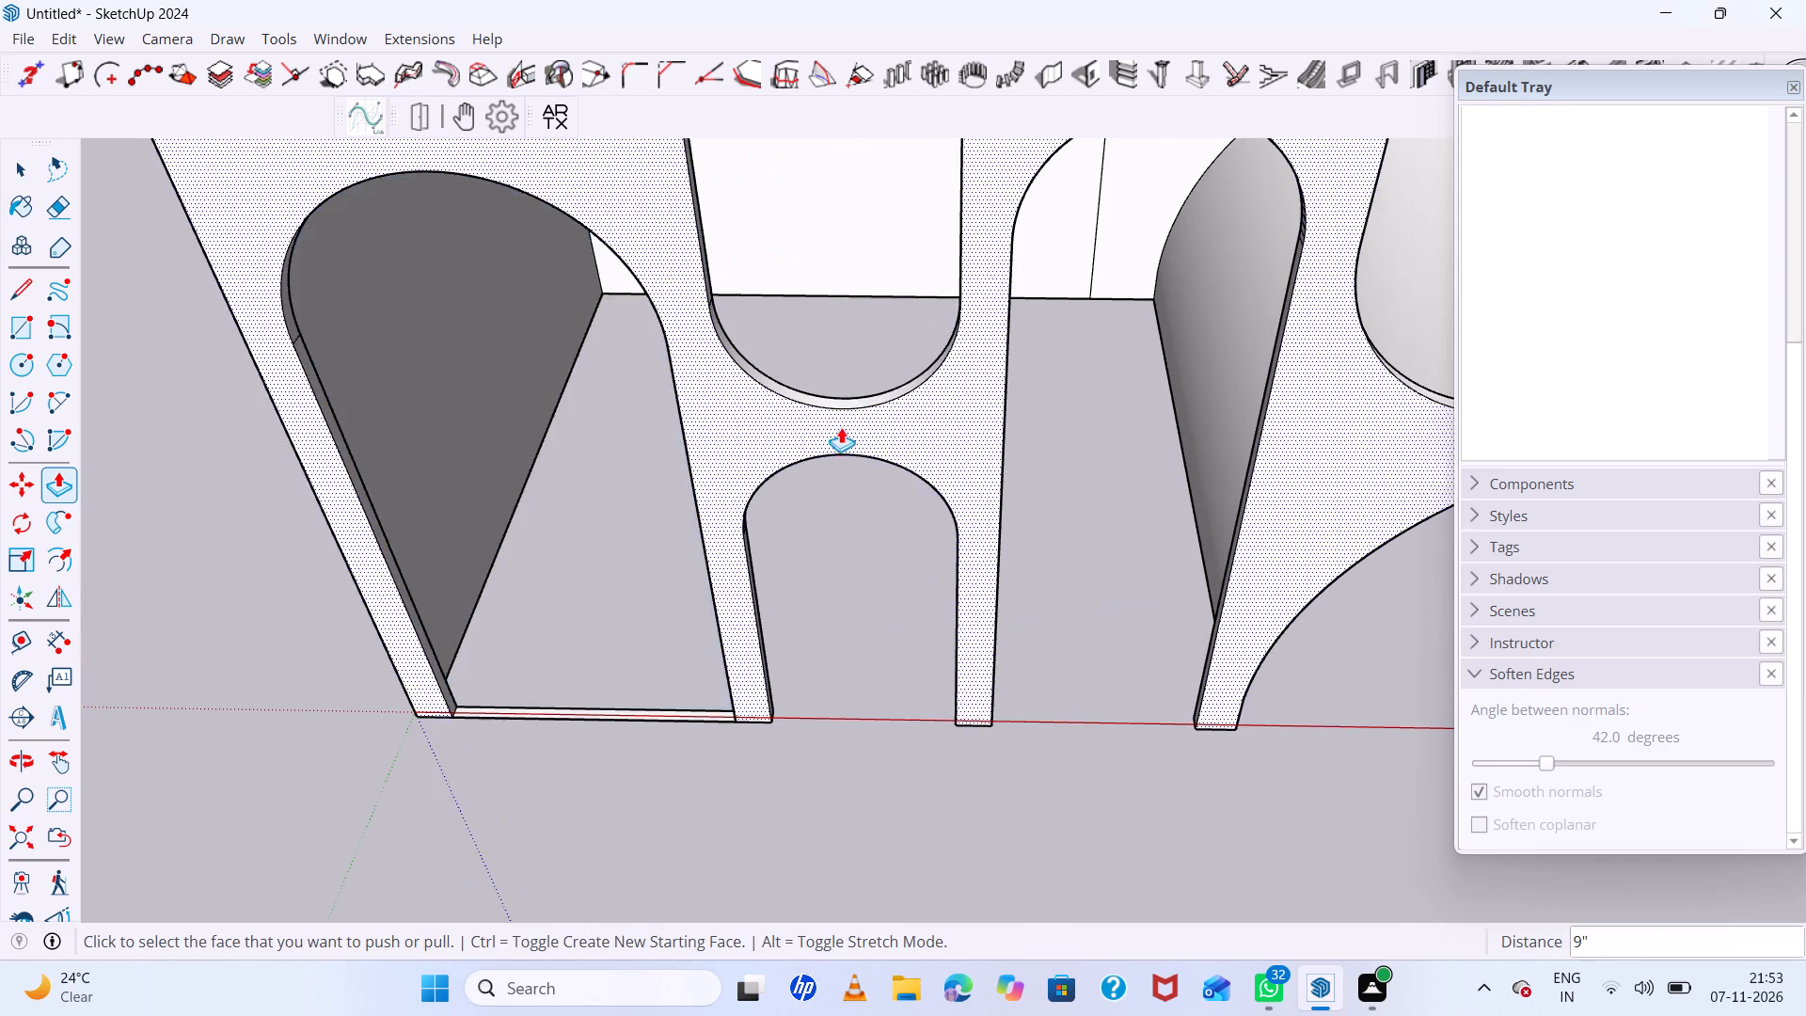
scroll(839, 432, "down", 6)
key("space")
Erase the base edges spanning the bottom of the newly opened wide arch.
key("e")
left_click_drag(668, 606, 668, 685)
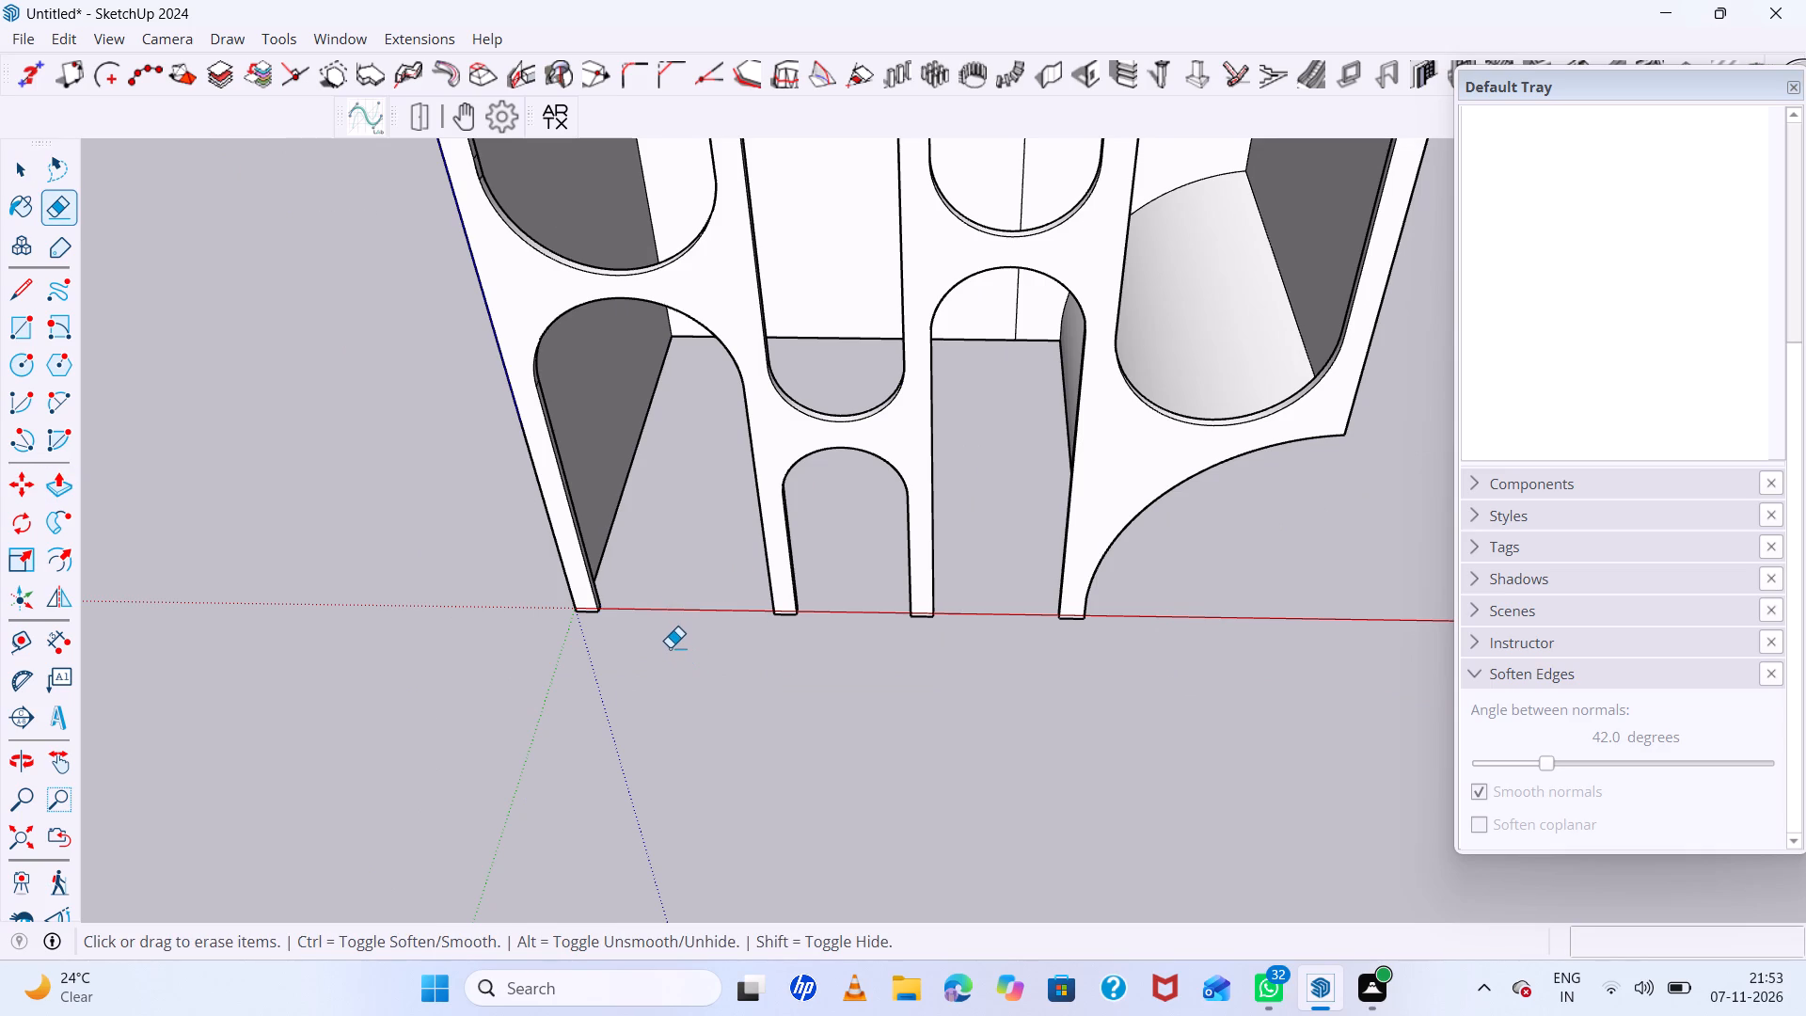
Examine the whole box and its opened front slots and arches from several angles.
scroll(601, 640, "down", 7)
scroll(856, 629, "down", 7)
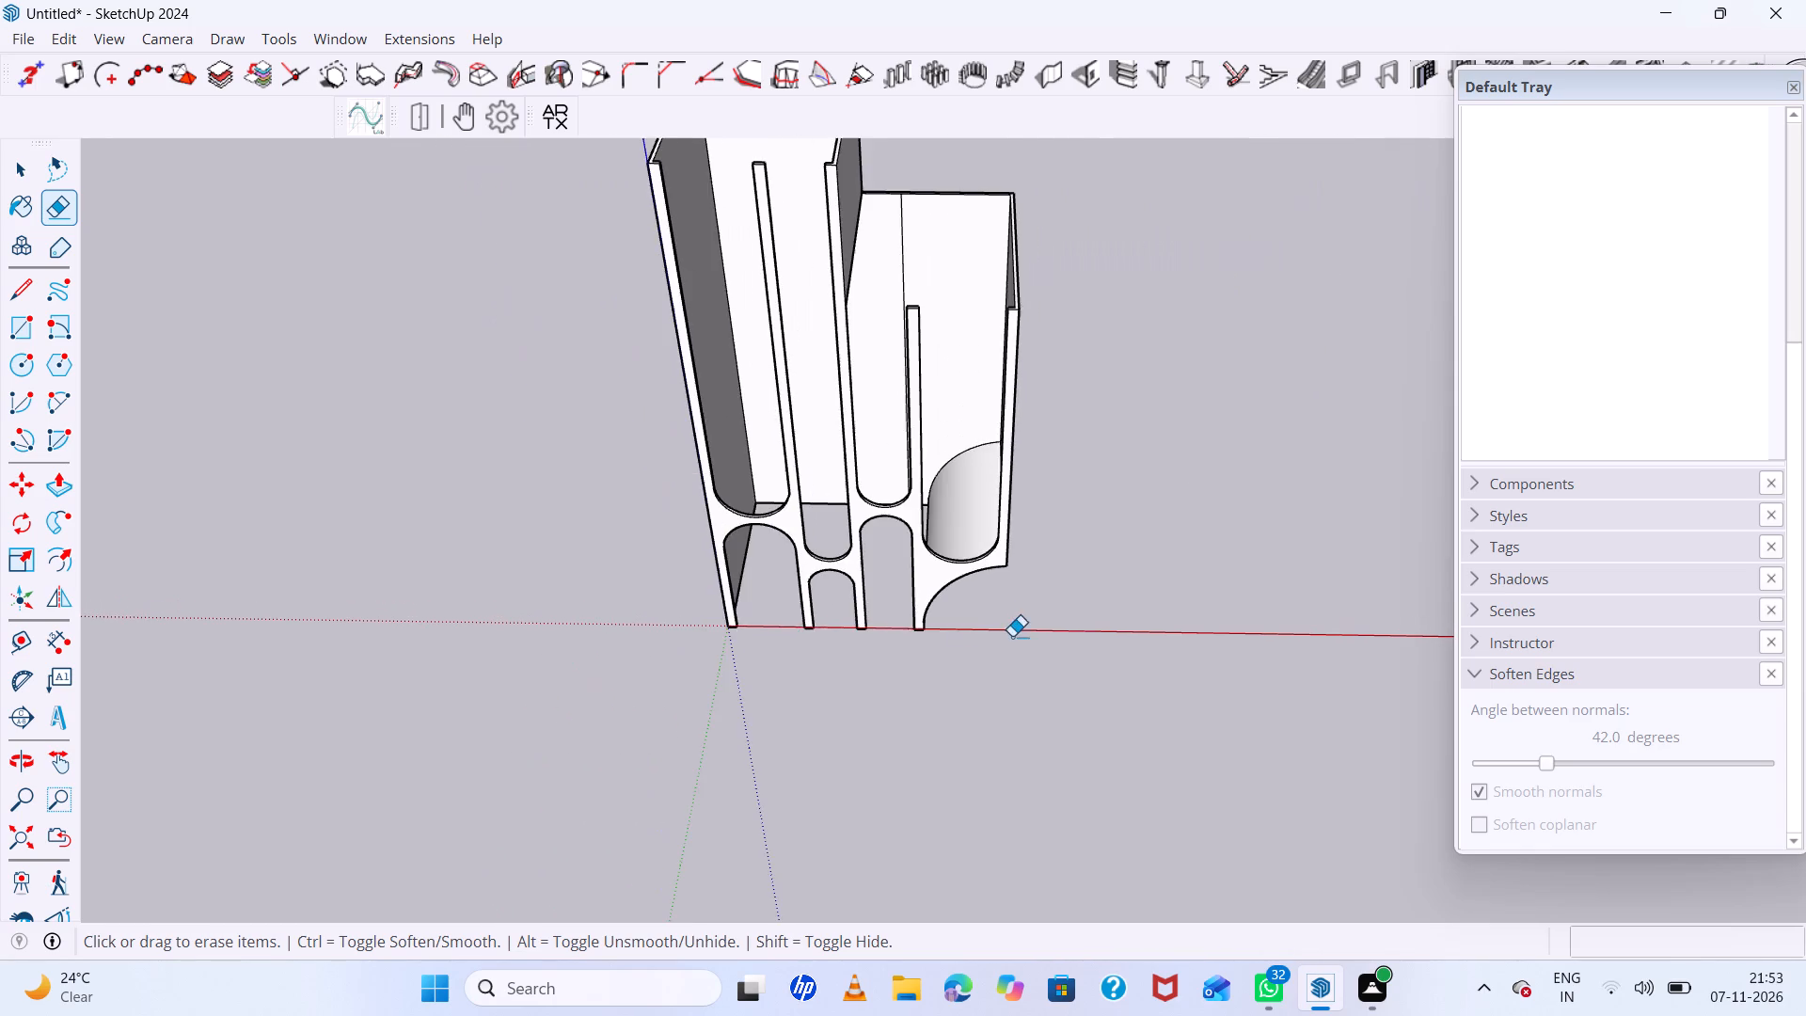
scroll(867, 569, "down", 6)
middle_click_drag(987, 578, 931, 258)
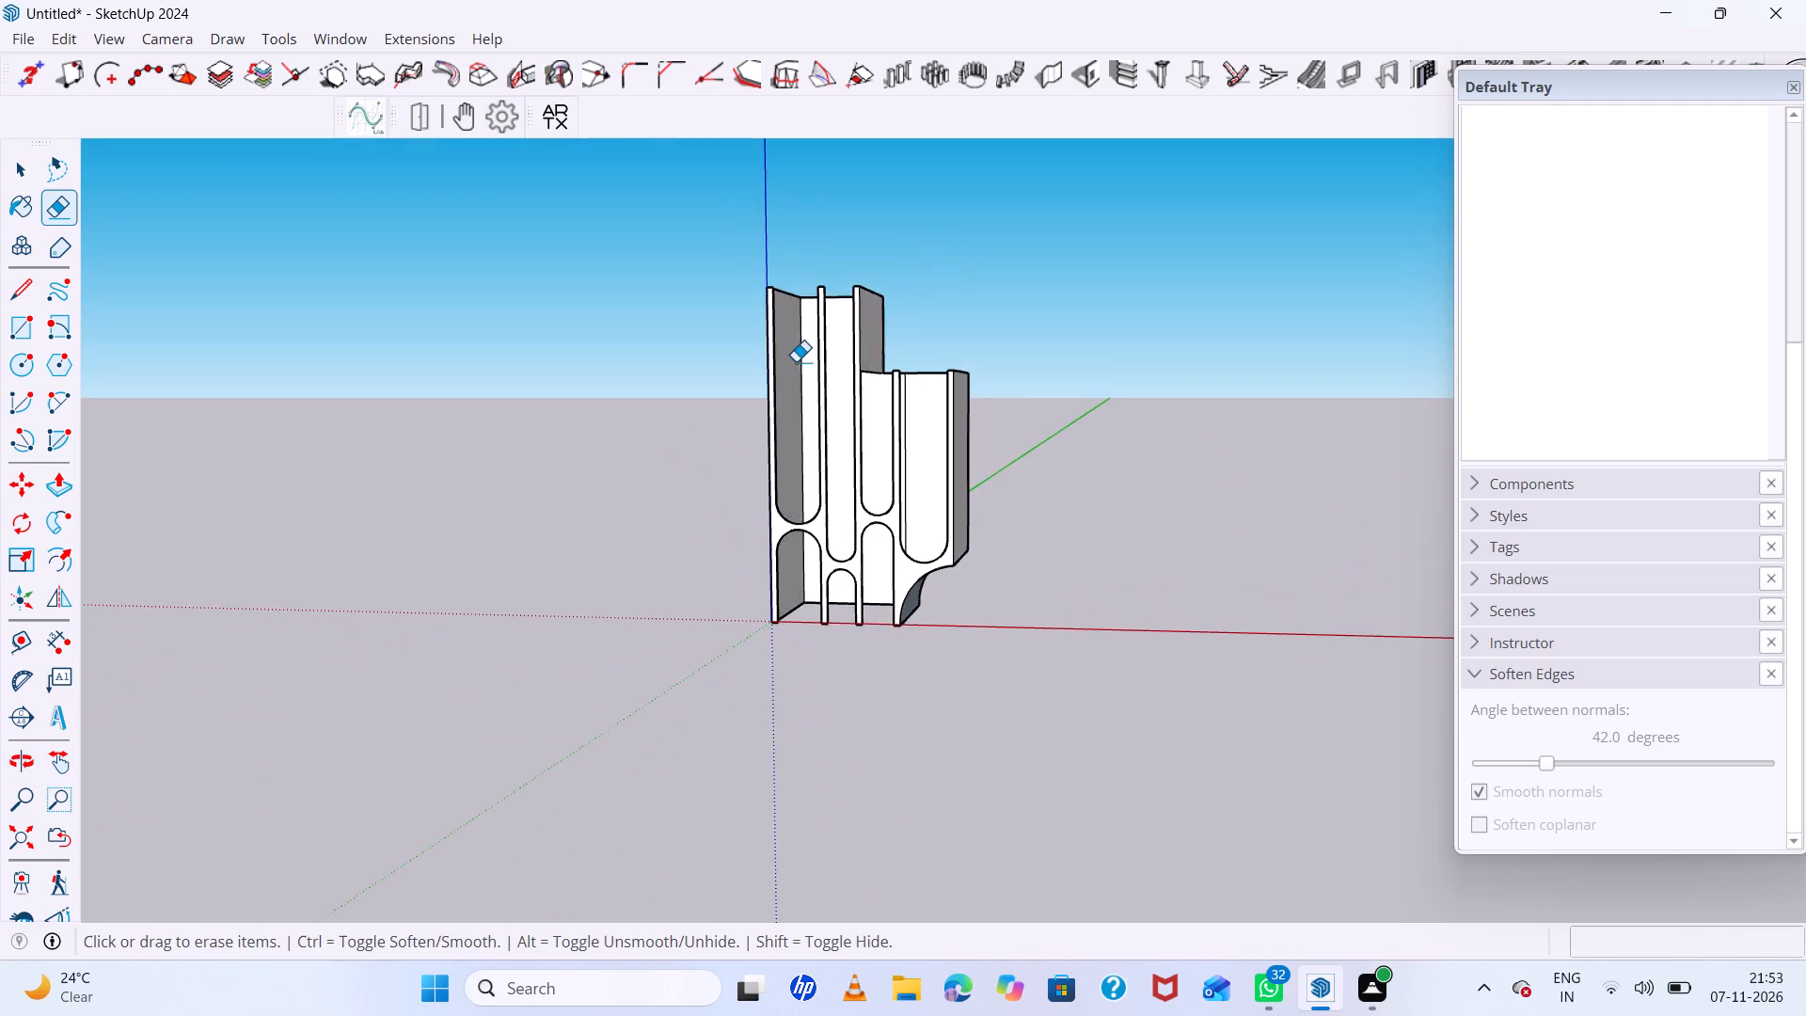
scroll(796, 361, "up", 6)
scroll(748, 371, "down", 6)
middle_click_drag(1022, 461, 529, 427)
scroll(898, 501, "down", 4)
middle_click_drag(986, 524, 1216, 549)
middle_click_drag(807, 532, 1197, 546)
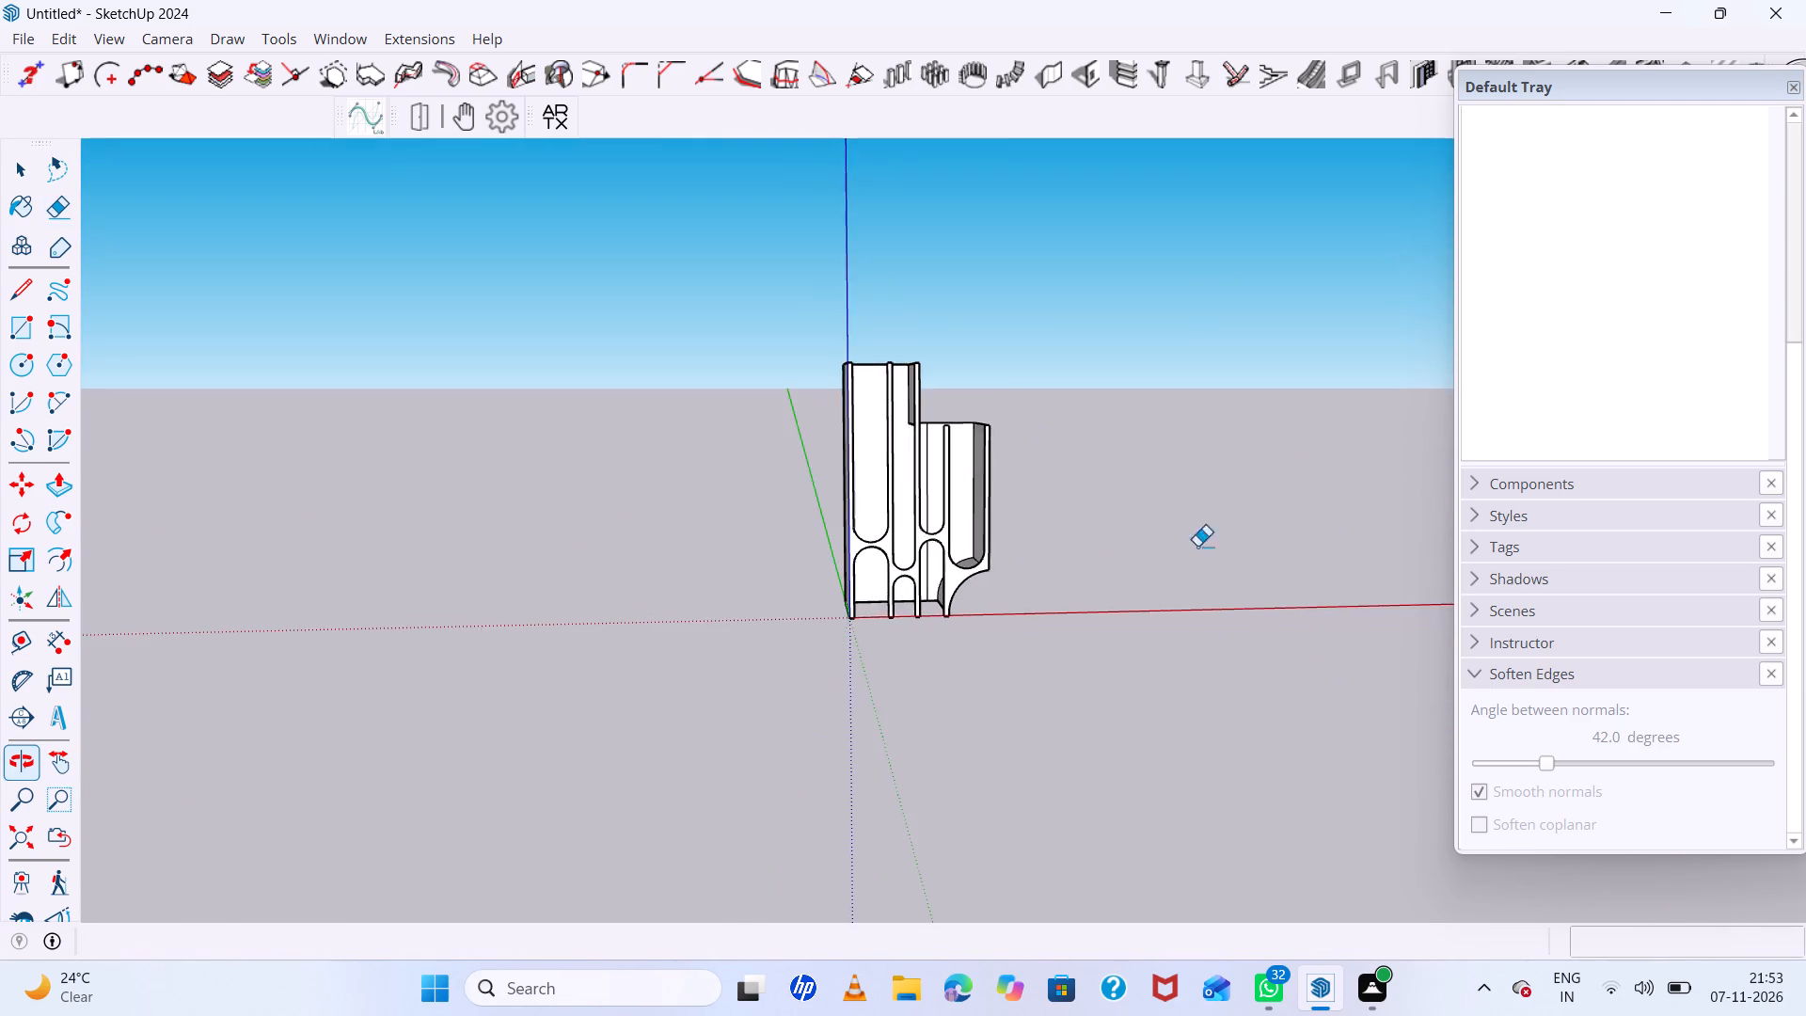
scroll(931, 544, "up", 6)
Save the model as "07 project" in the skup files folder on the Desktop.
key("ctrl+s")
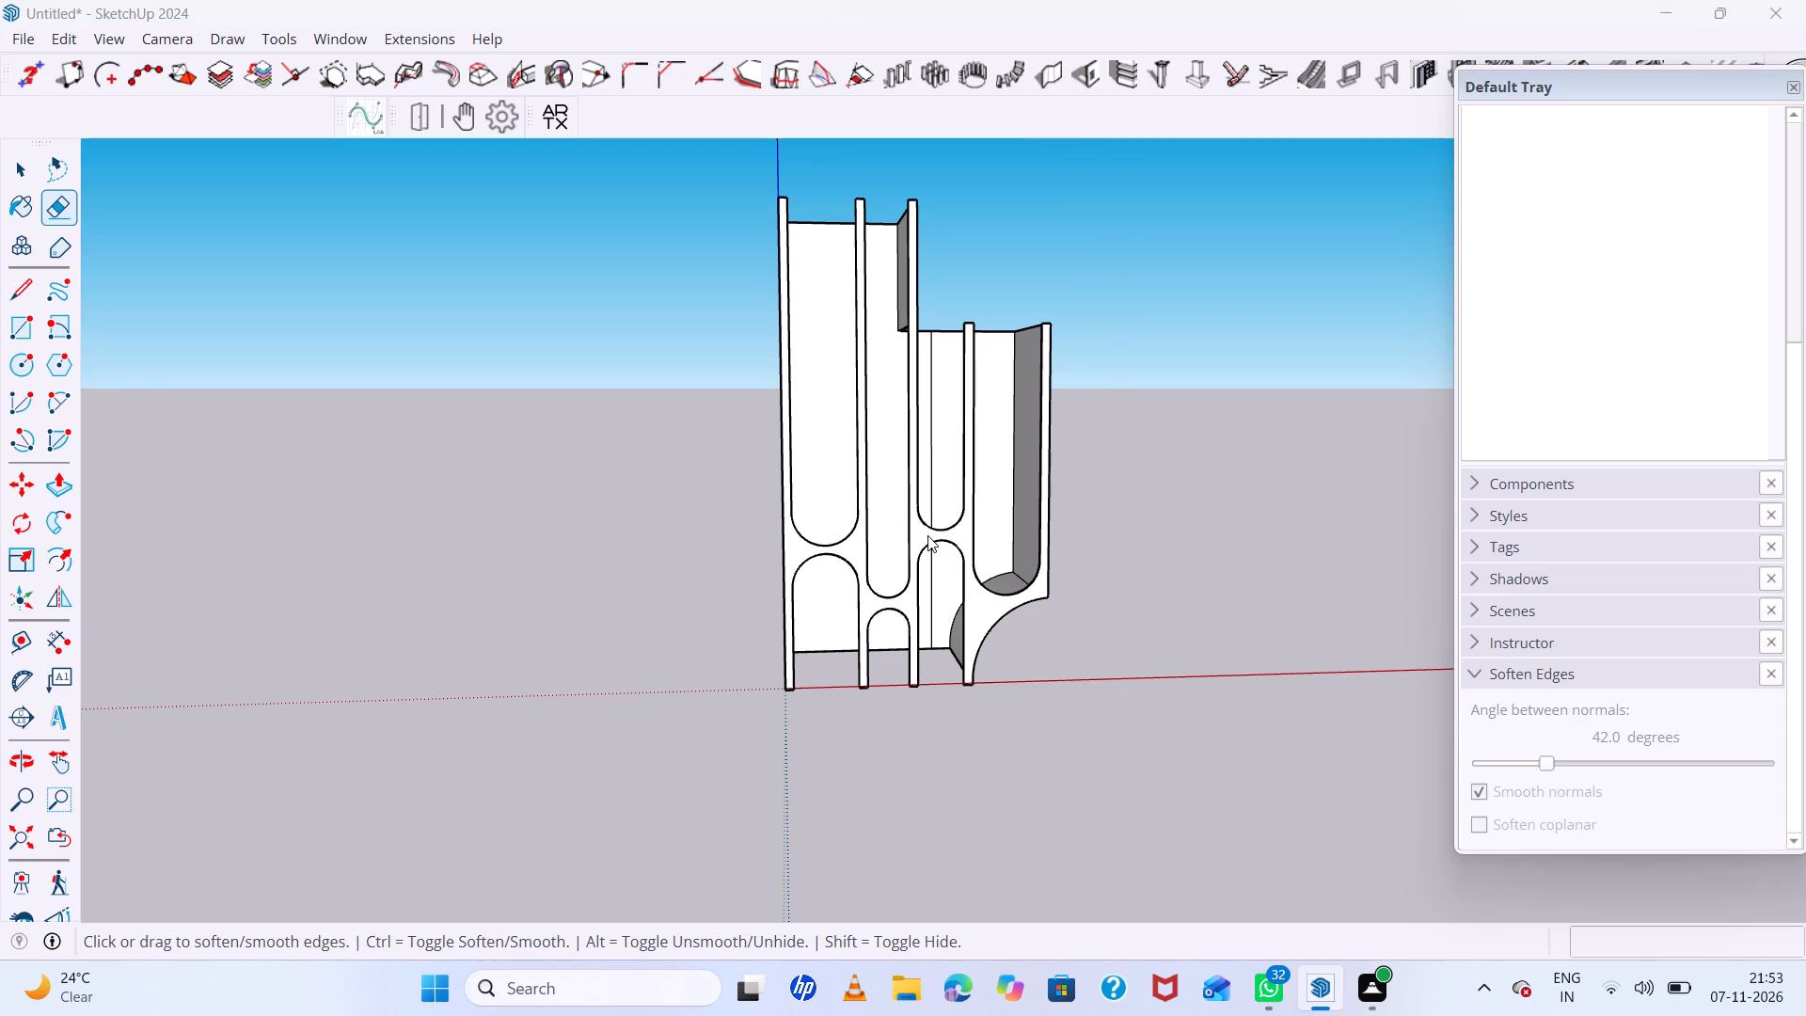
left_click(90, 325)
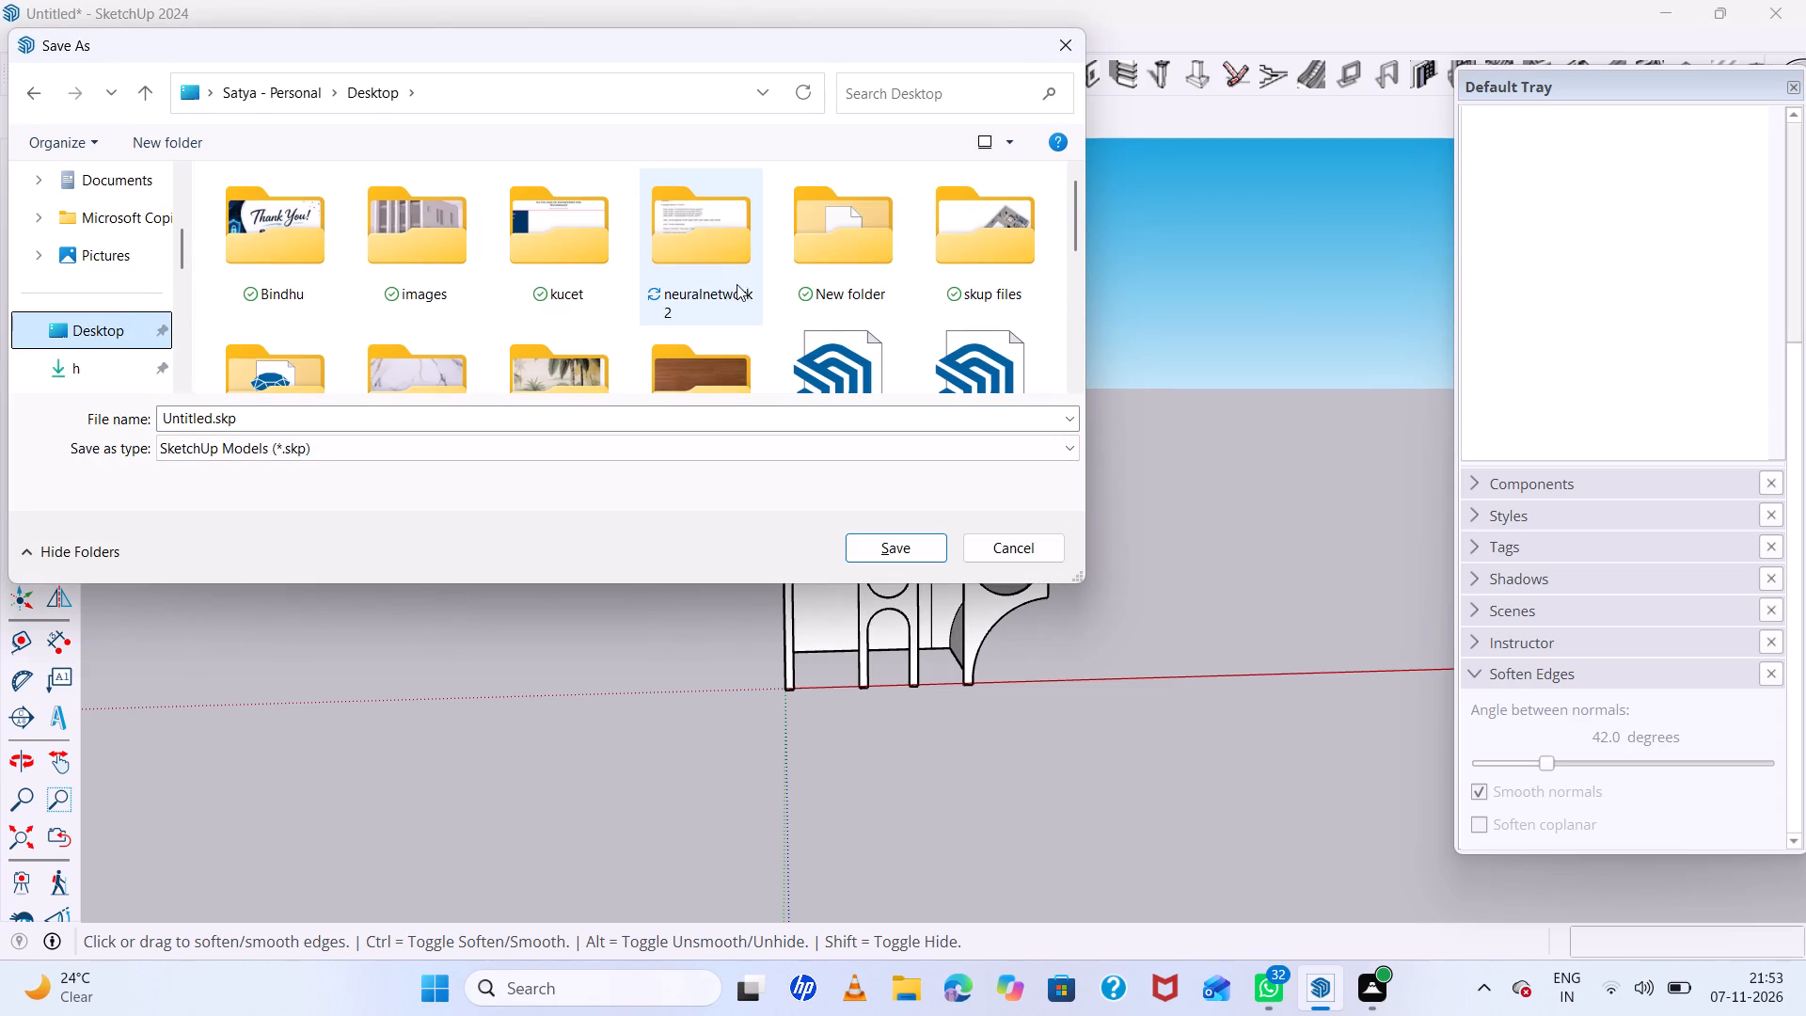
double_click(960, 246)
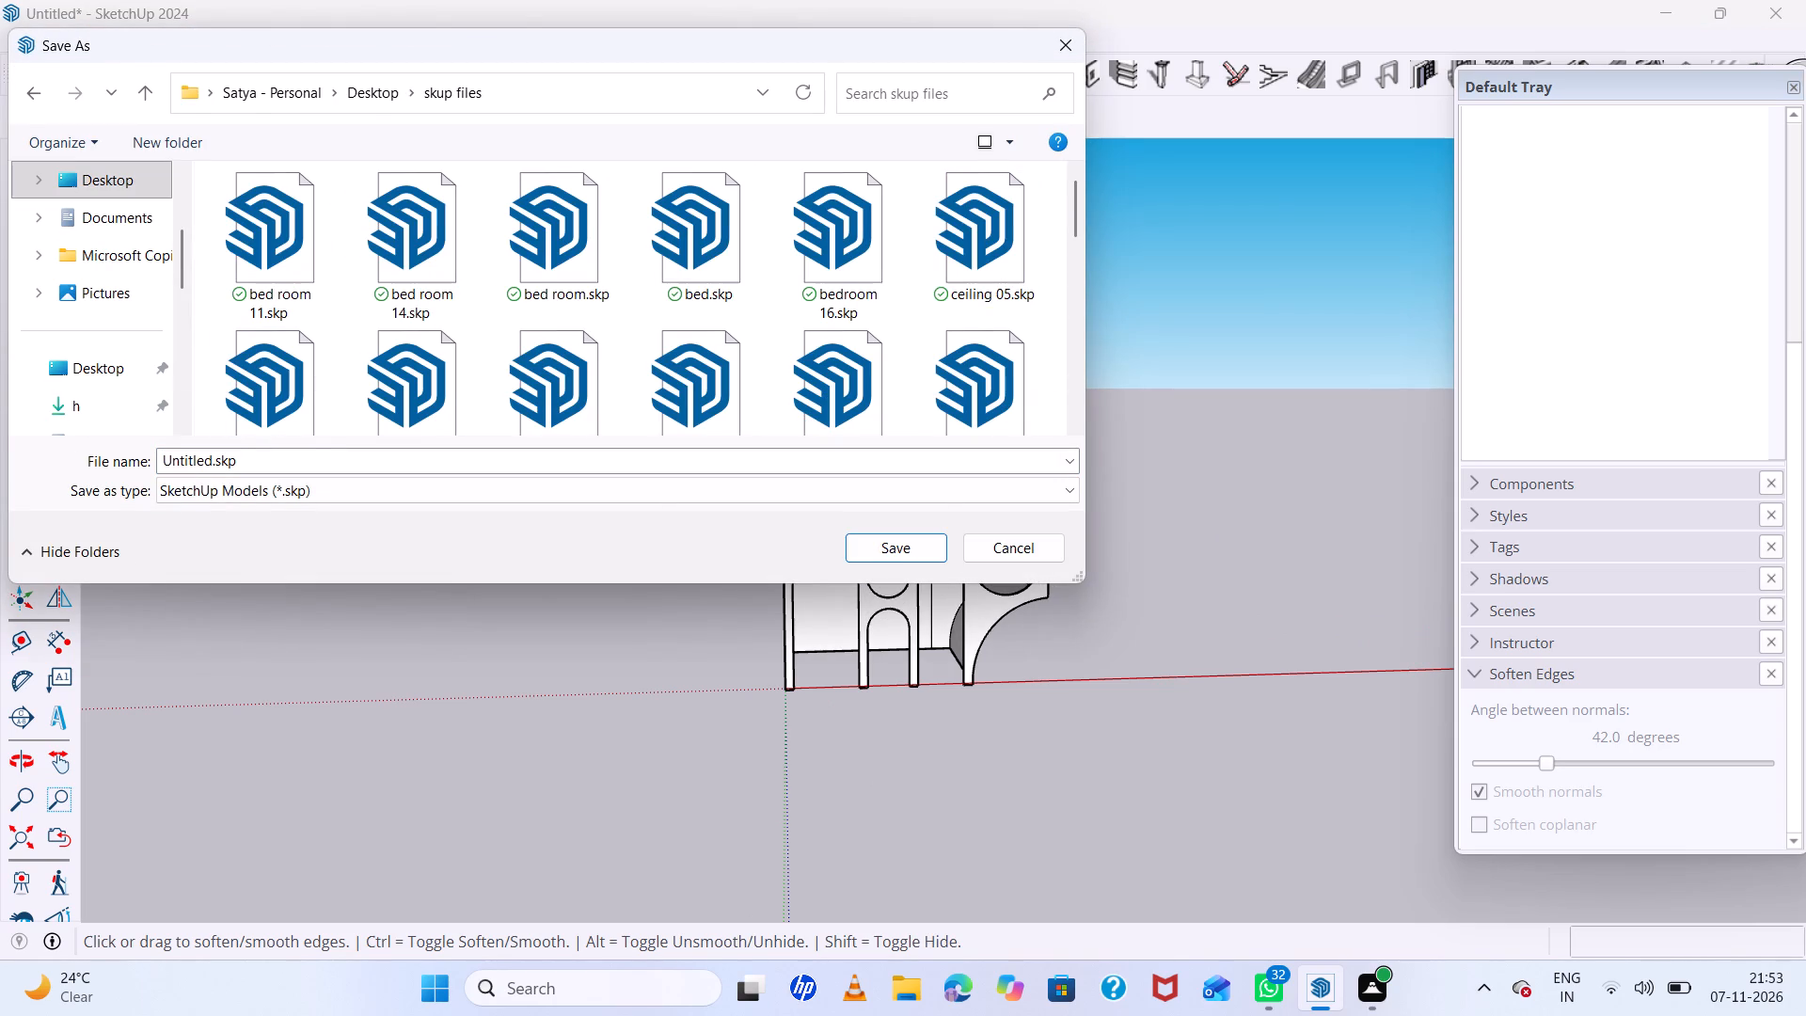
left_click(263, 469)
key("BackSpace")
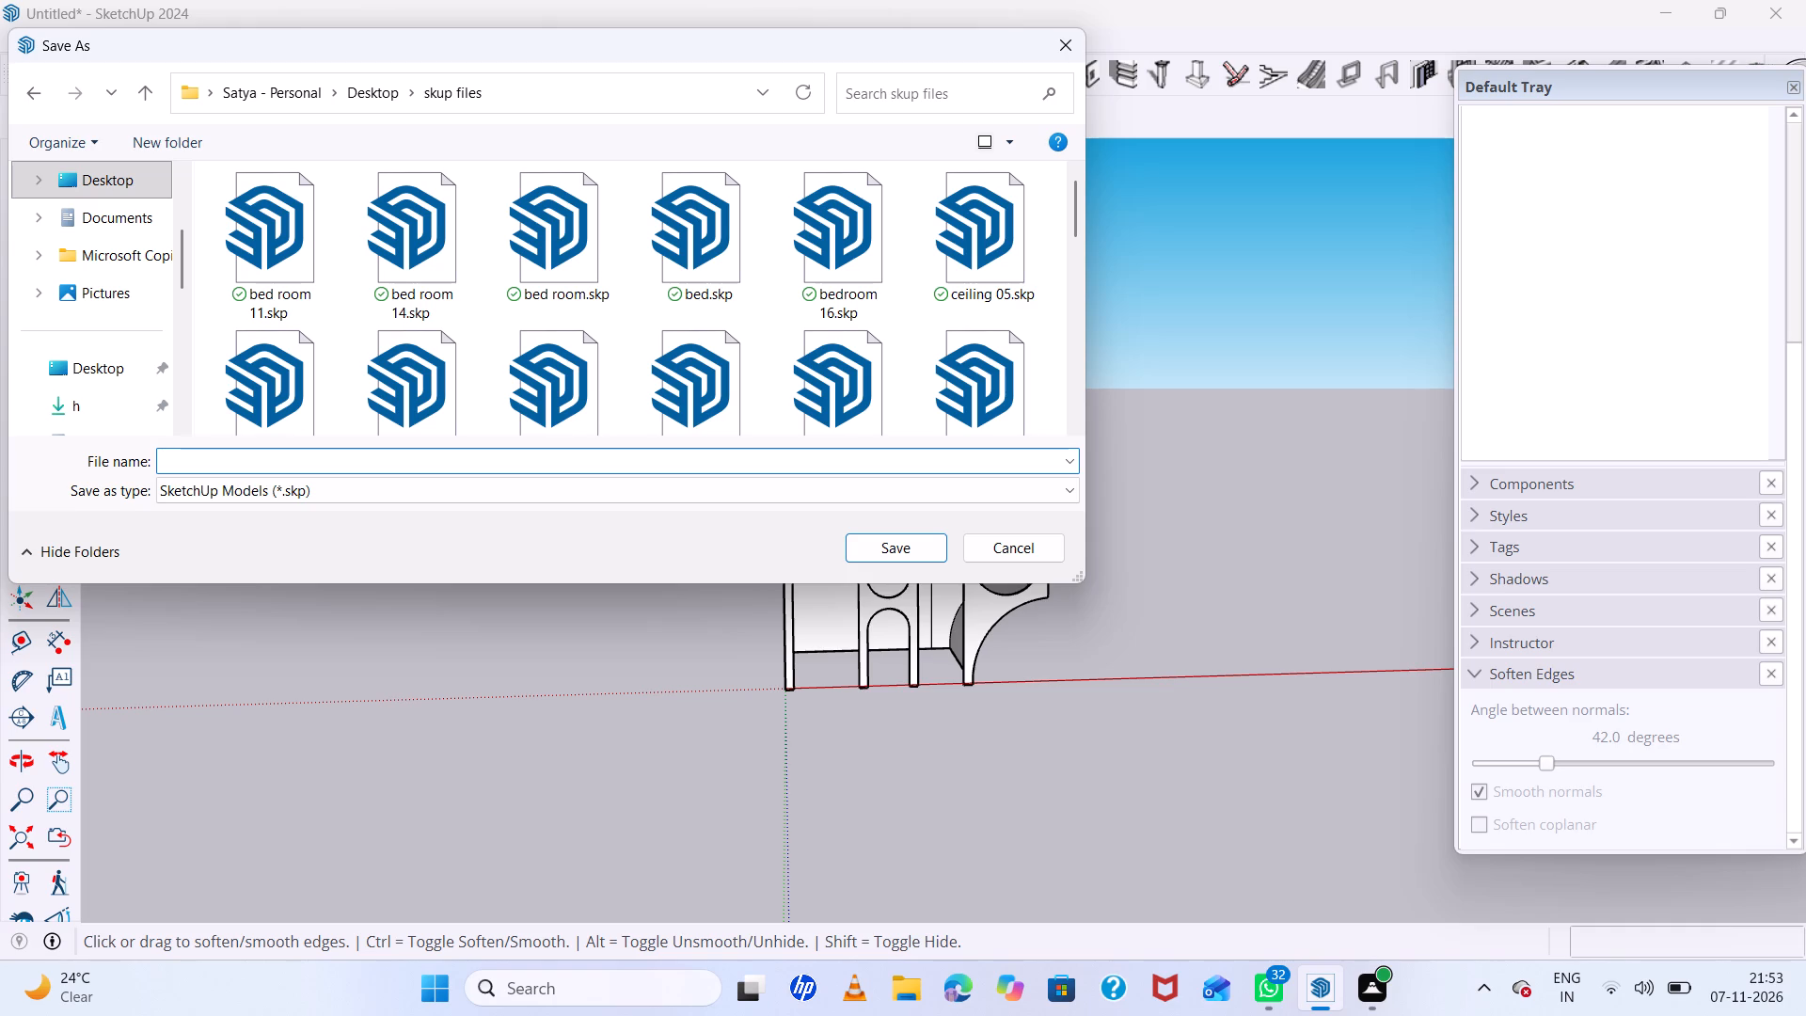
type("07")
key("space")
type("projext")
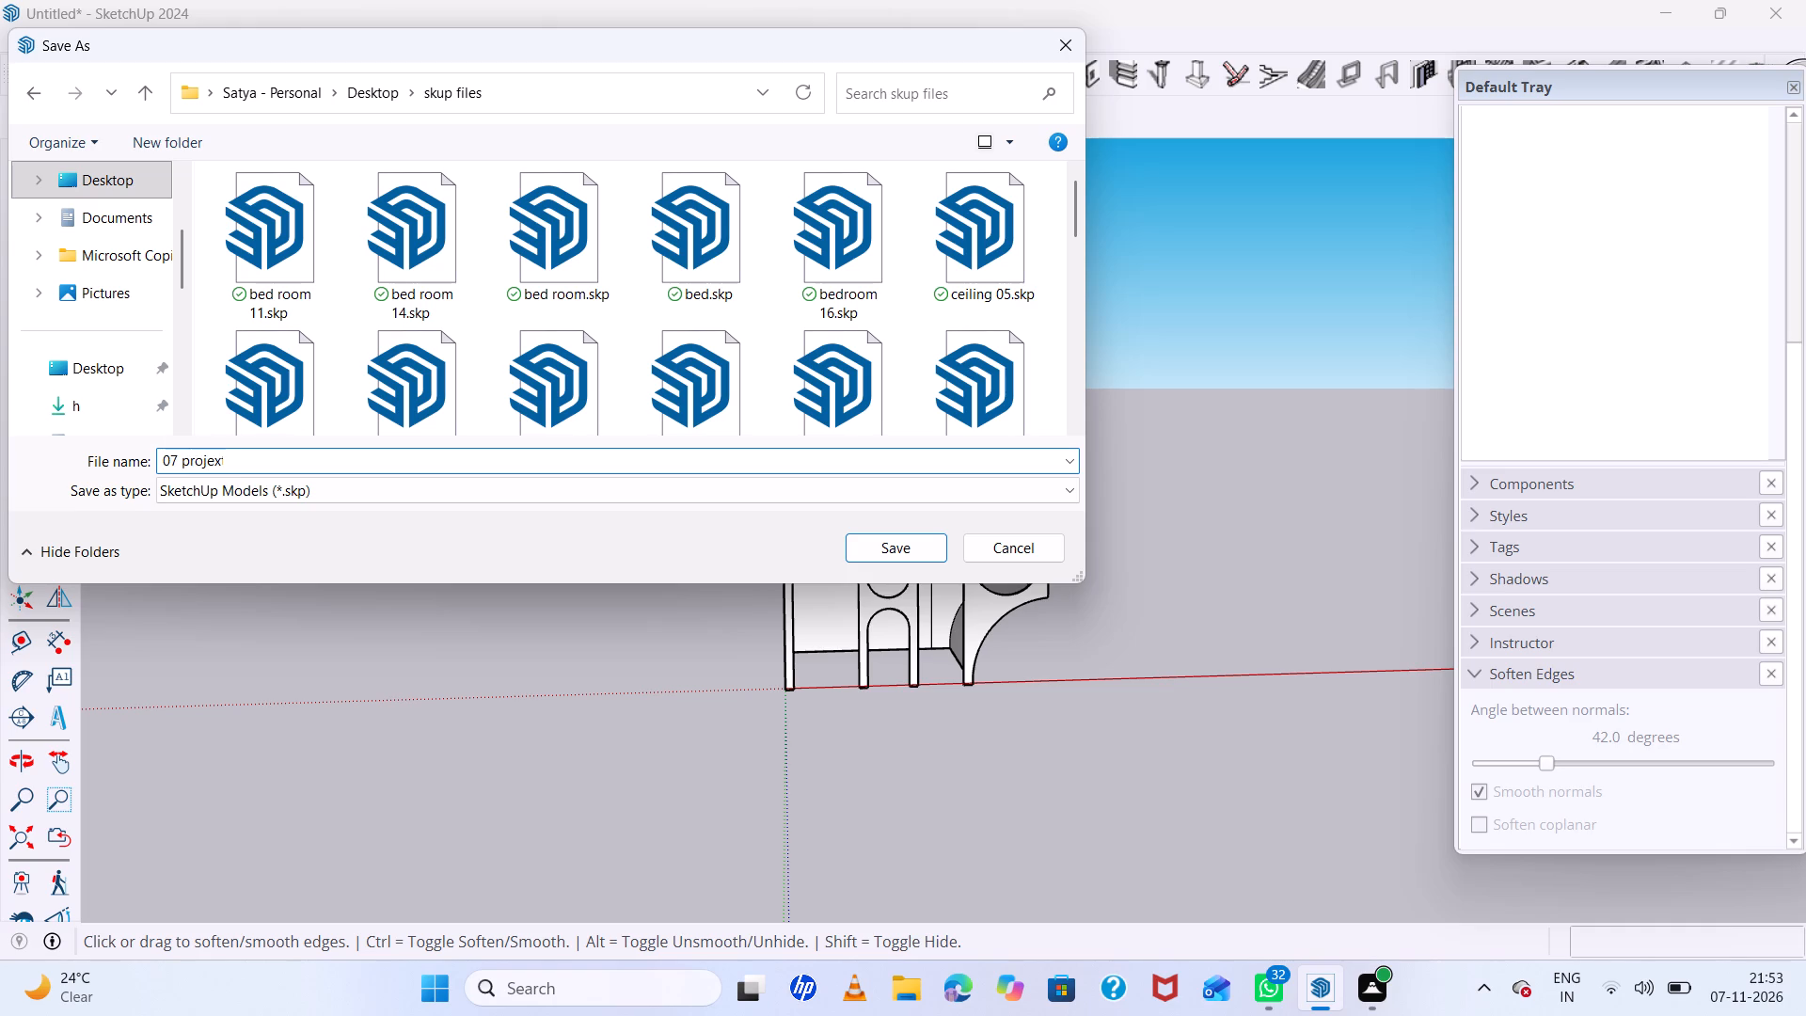
key("BackSpace")
key("BackSpace")
type("ct")
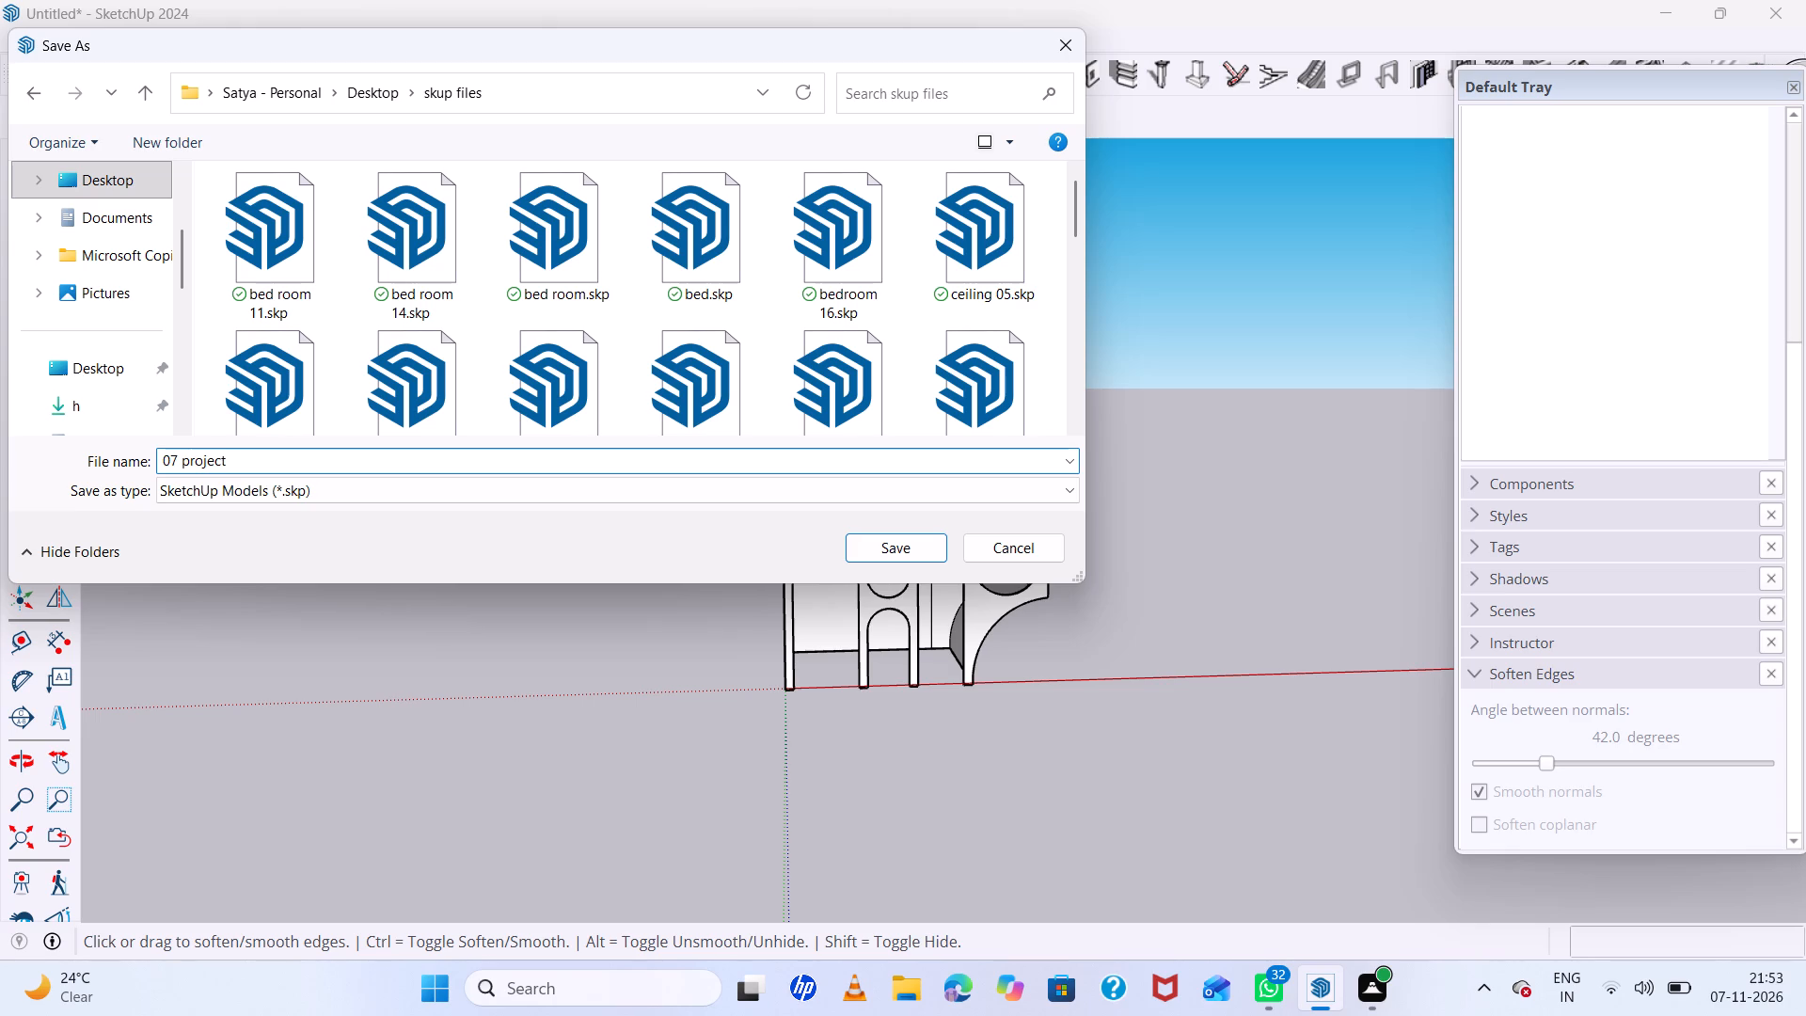
key("Return")
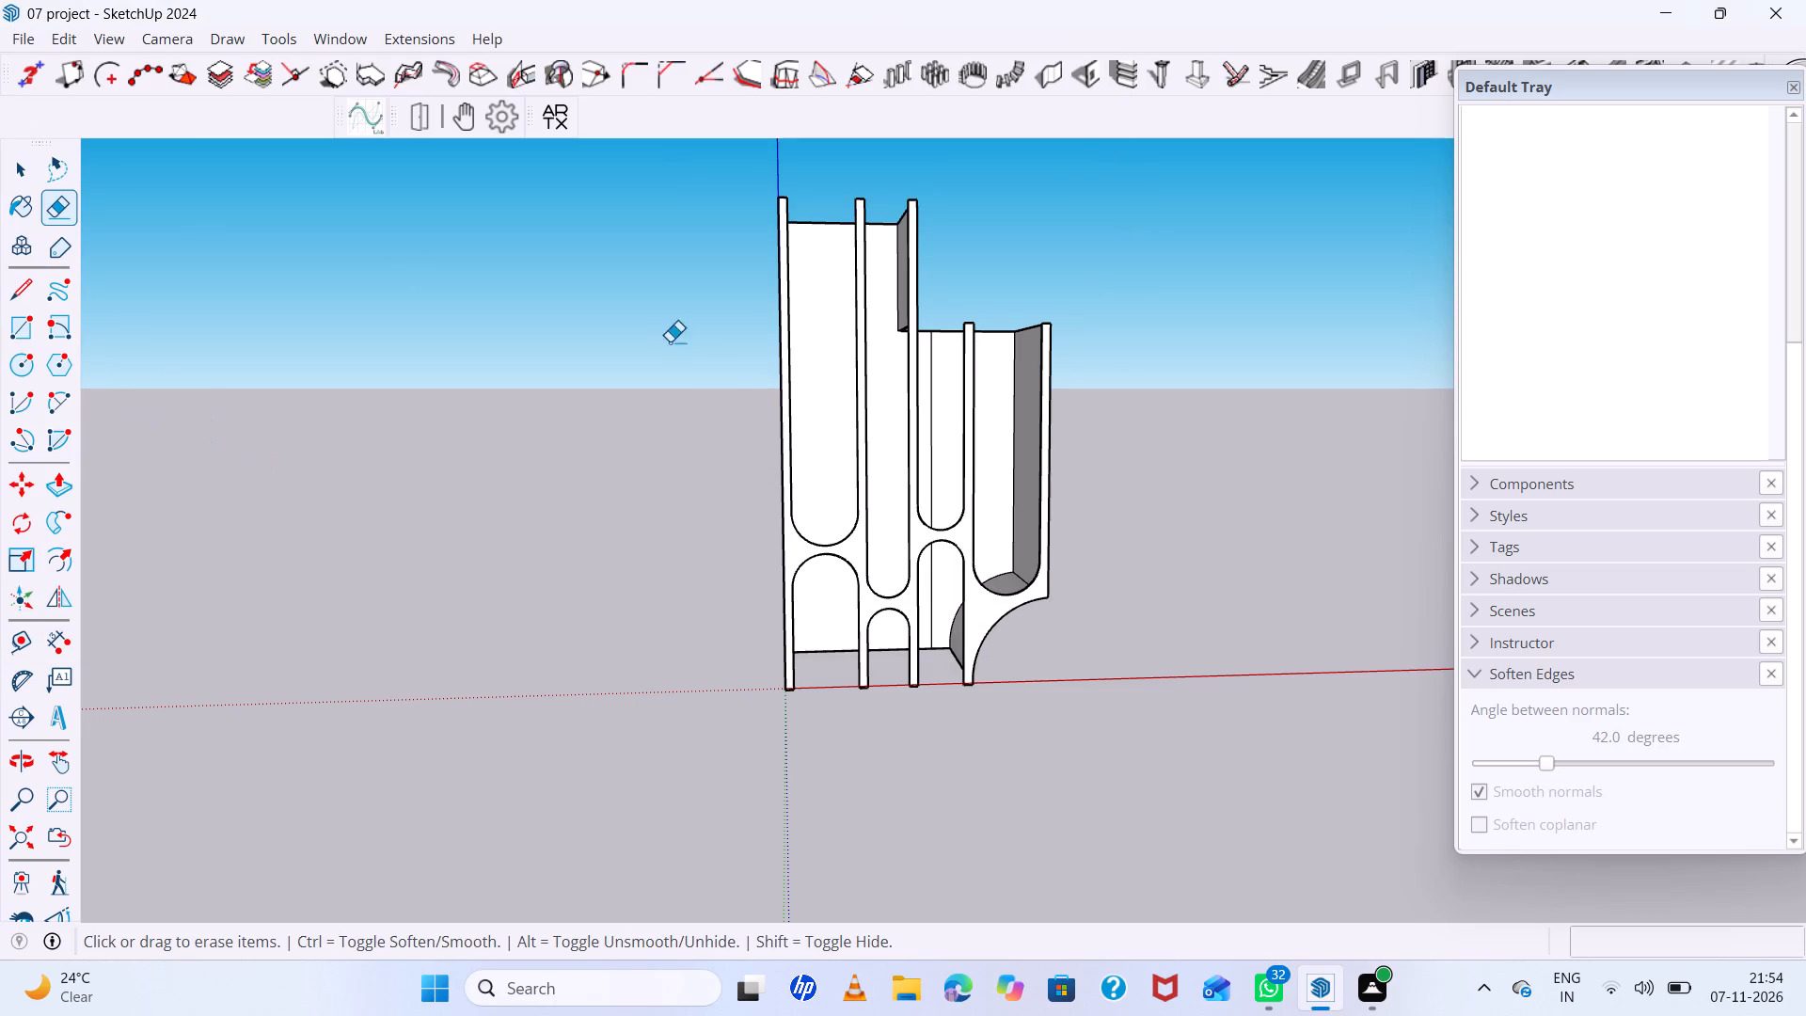
Delete the leftover vertical edge on the inside of the lower block's back wall.
scroll(687, 365, "down", 7)
middle_click_drag(915, 426, 1086, 481)
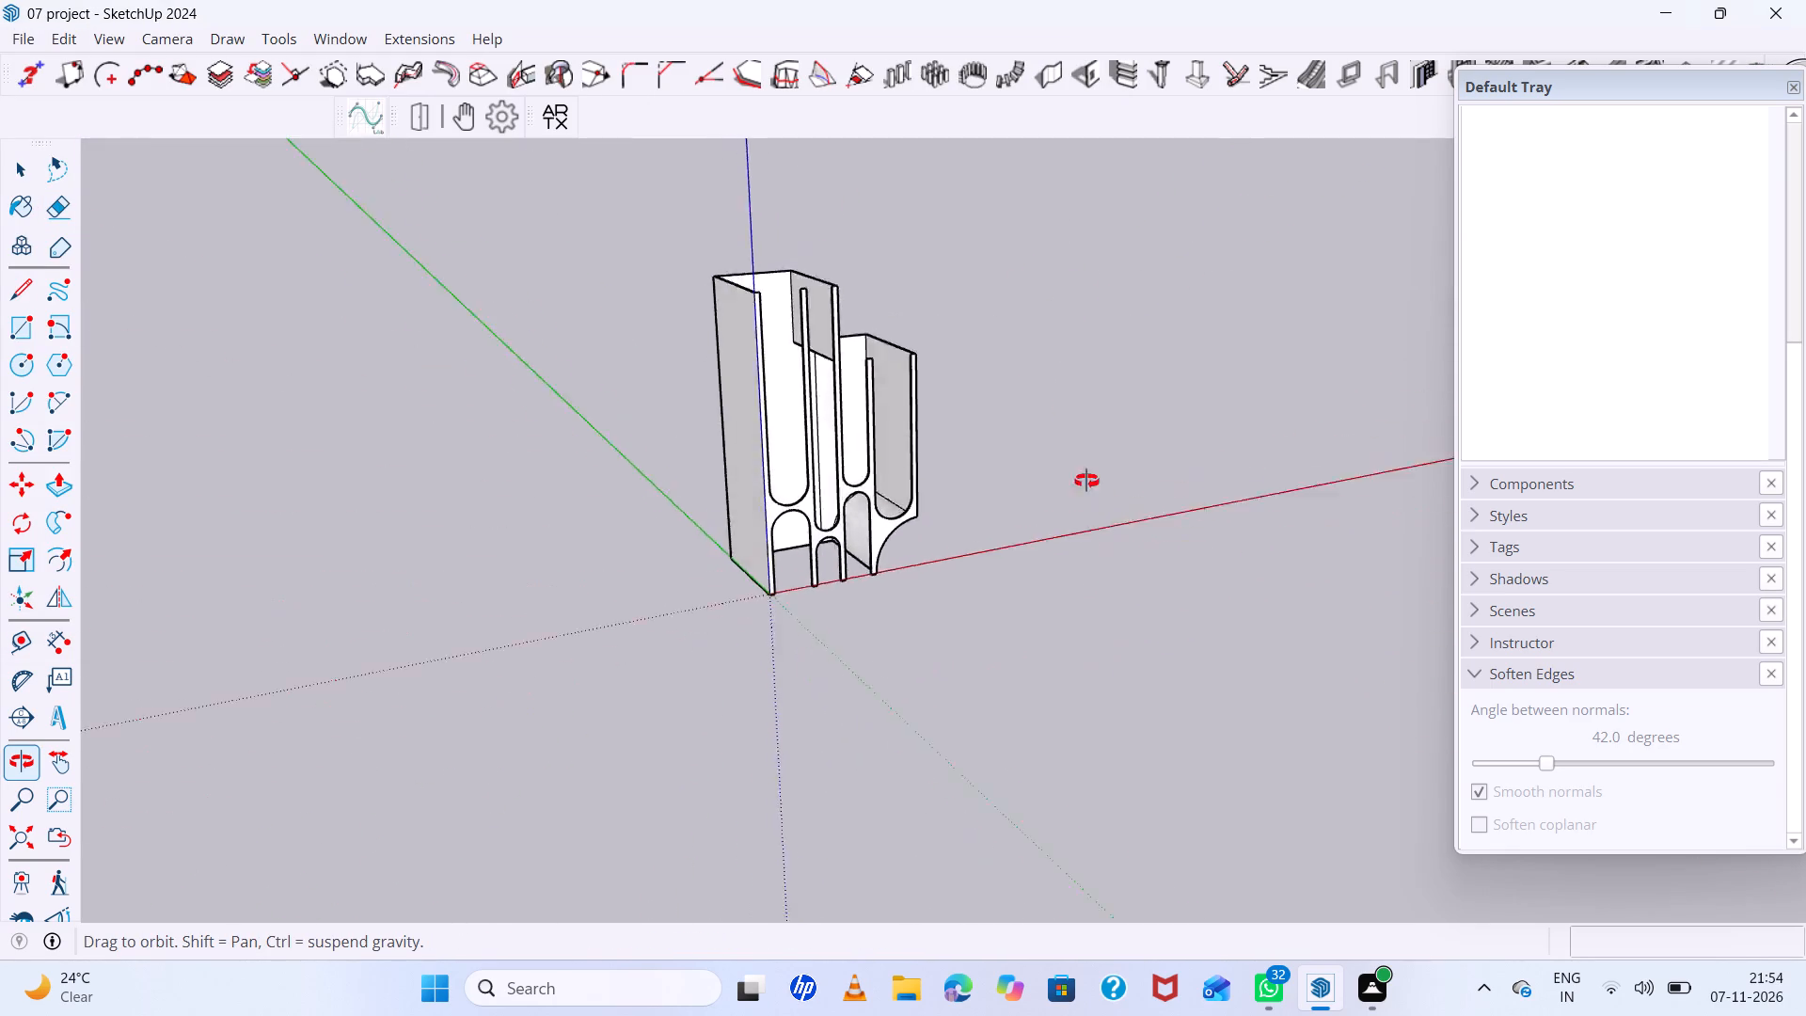
middle_click_drag(1086, 481, 887, 283)
scroll(868, 281, "up", 6)
middle_click_drag(1015, 442, 897, 540)
key("space")
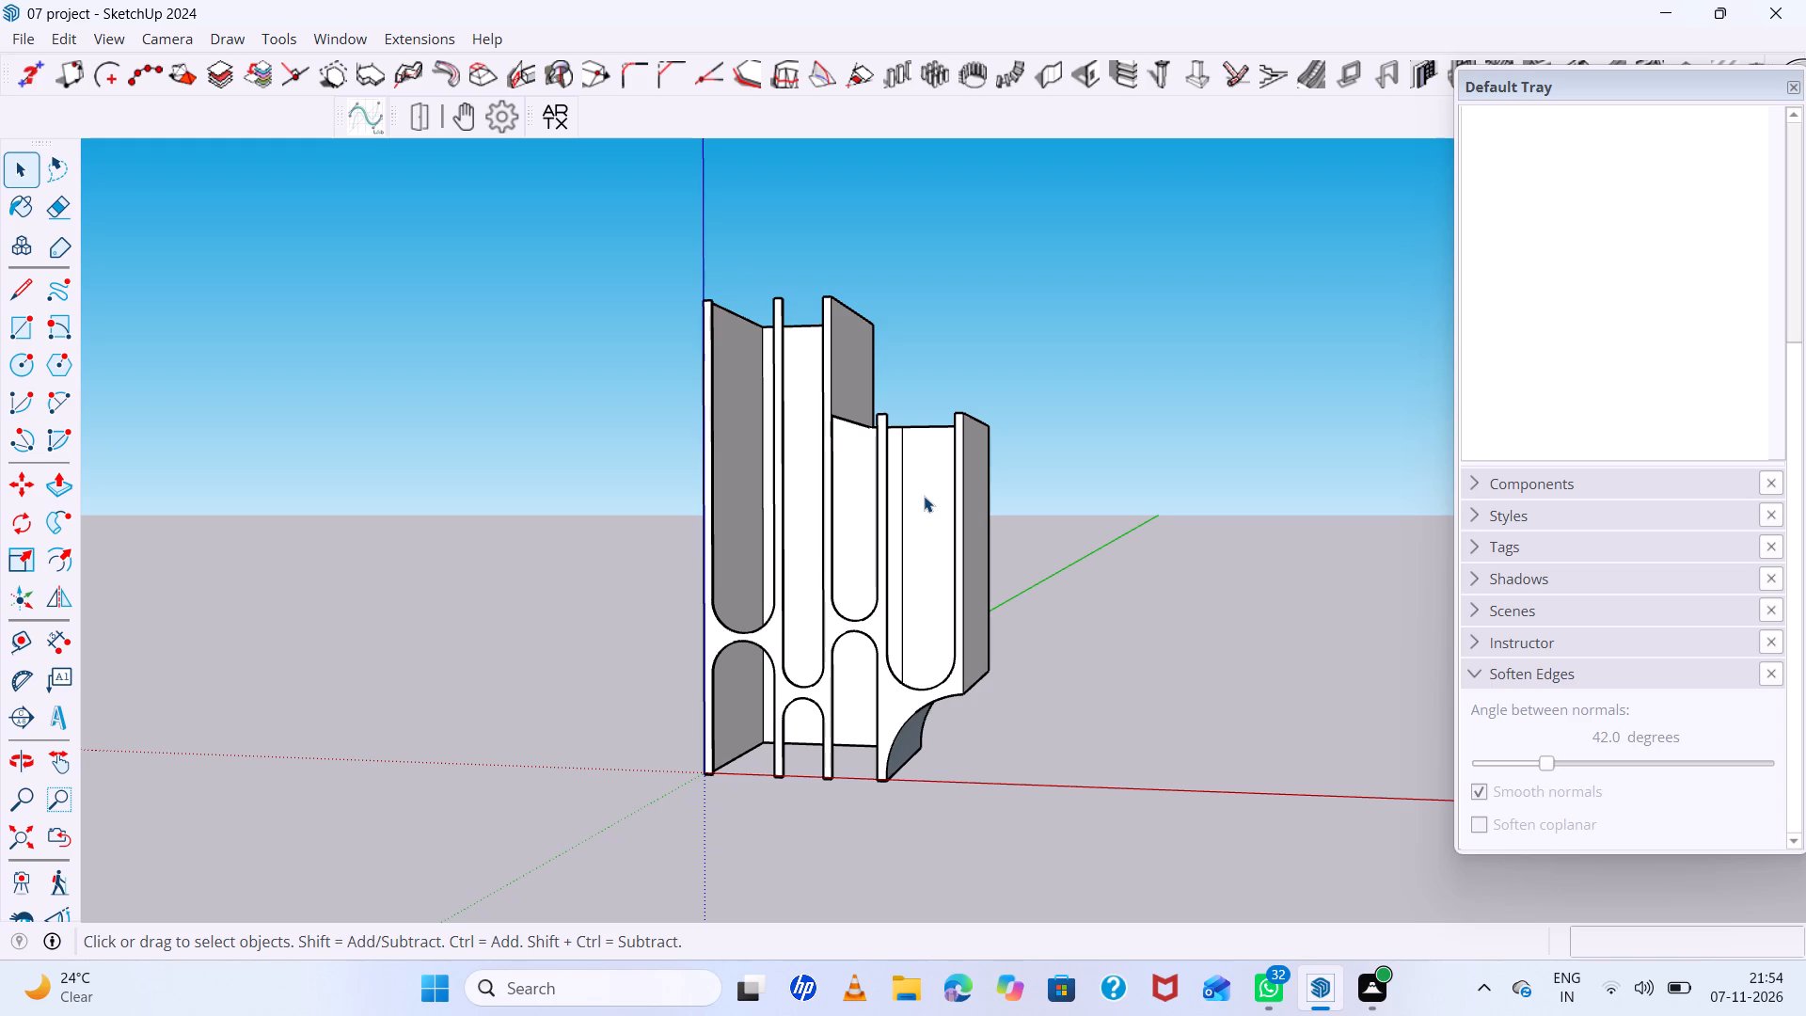
scroll(788, 508, "down", 6)
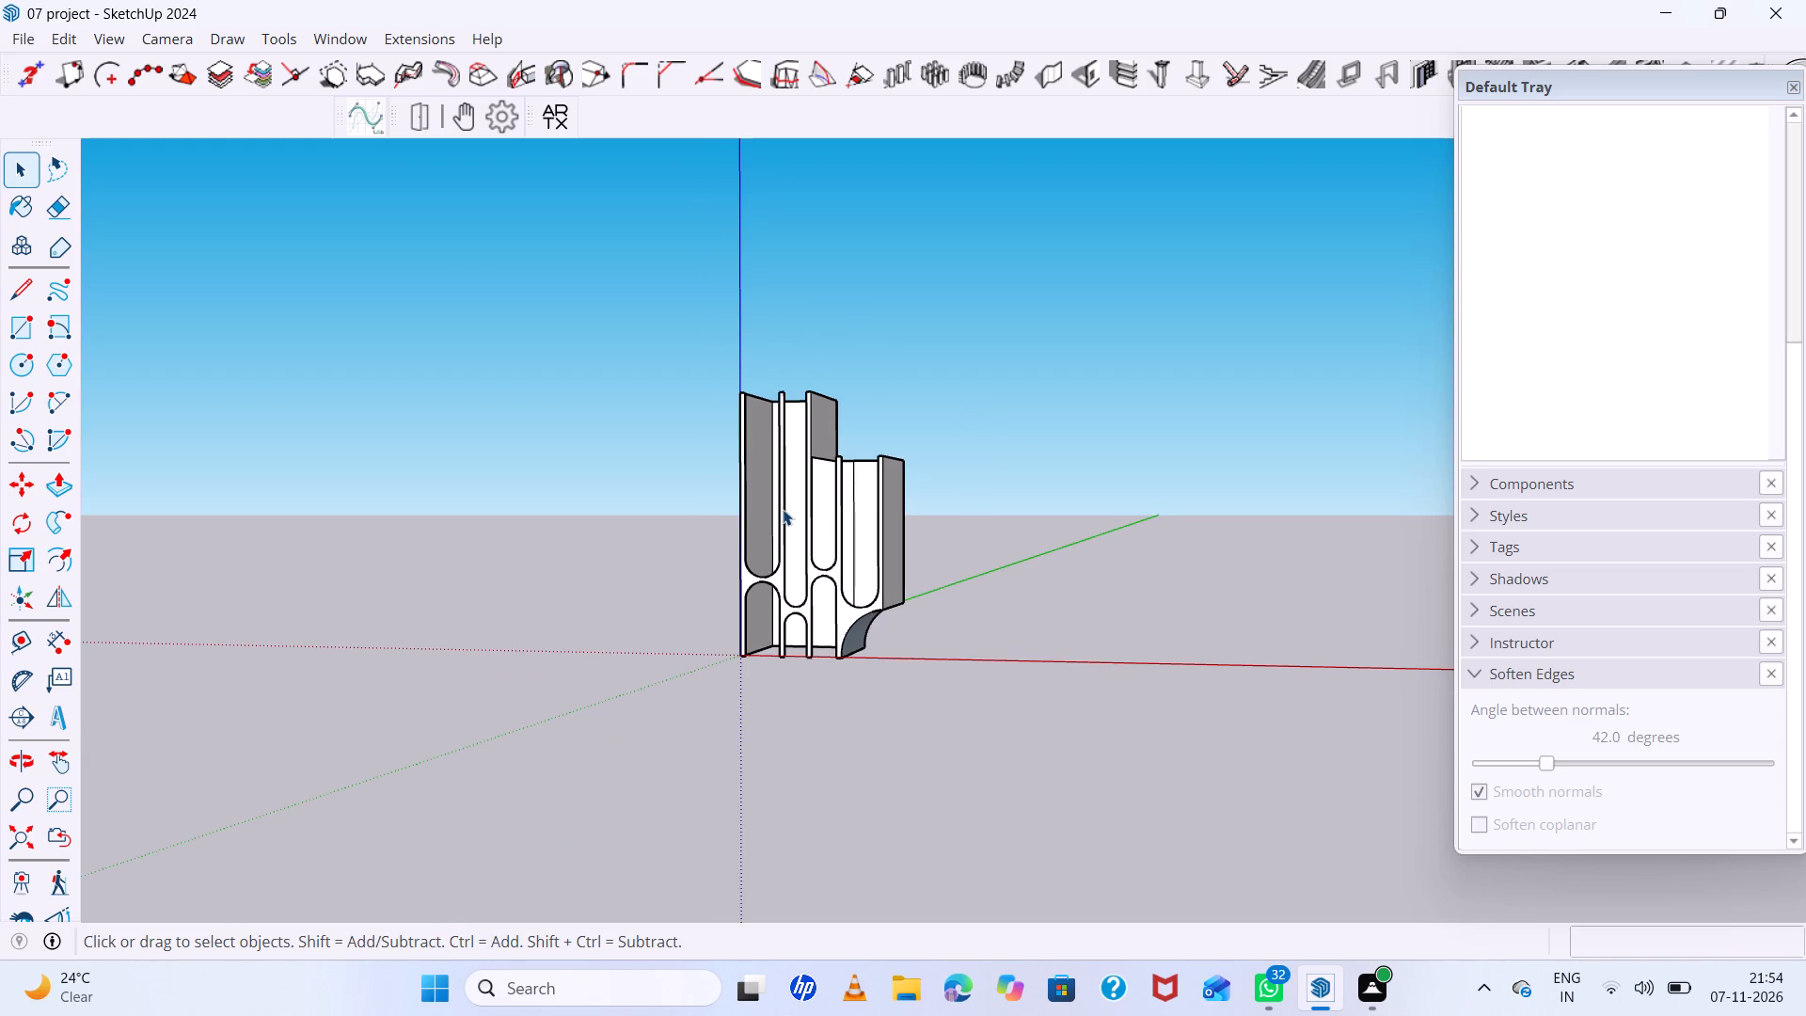
middle_click_drag(783, 510, 803, 638)
scroll(832, 586, "up", 7)
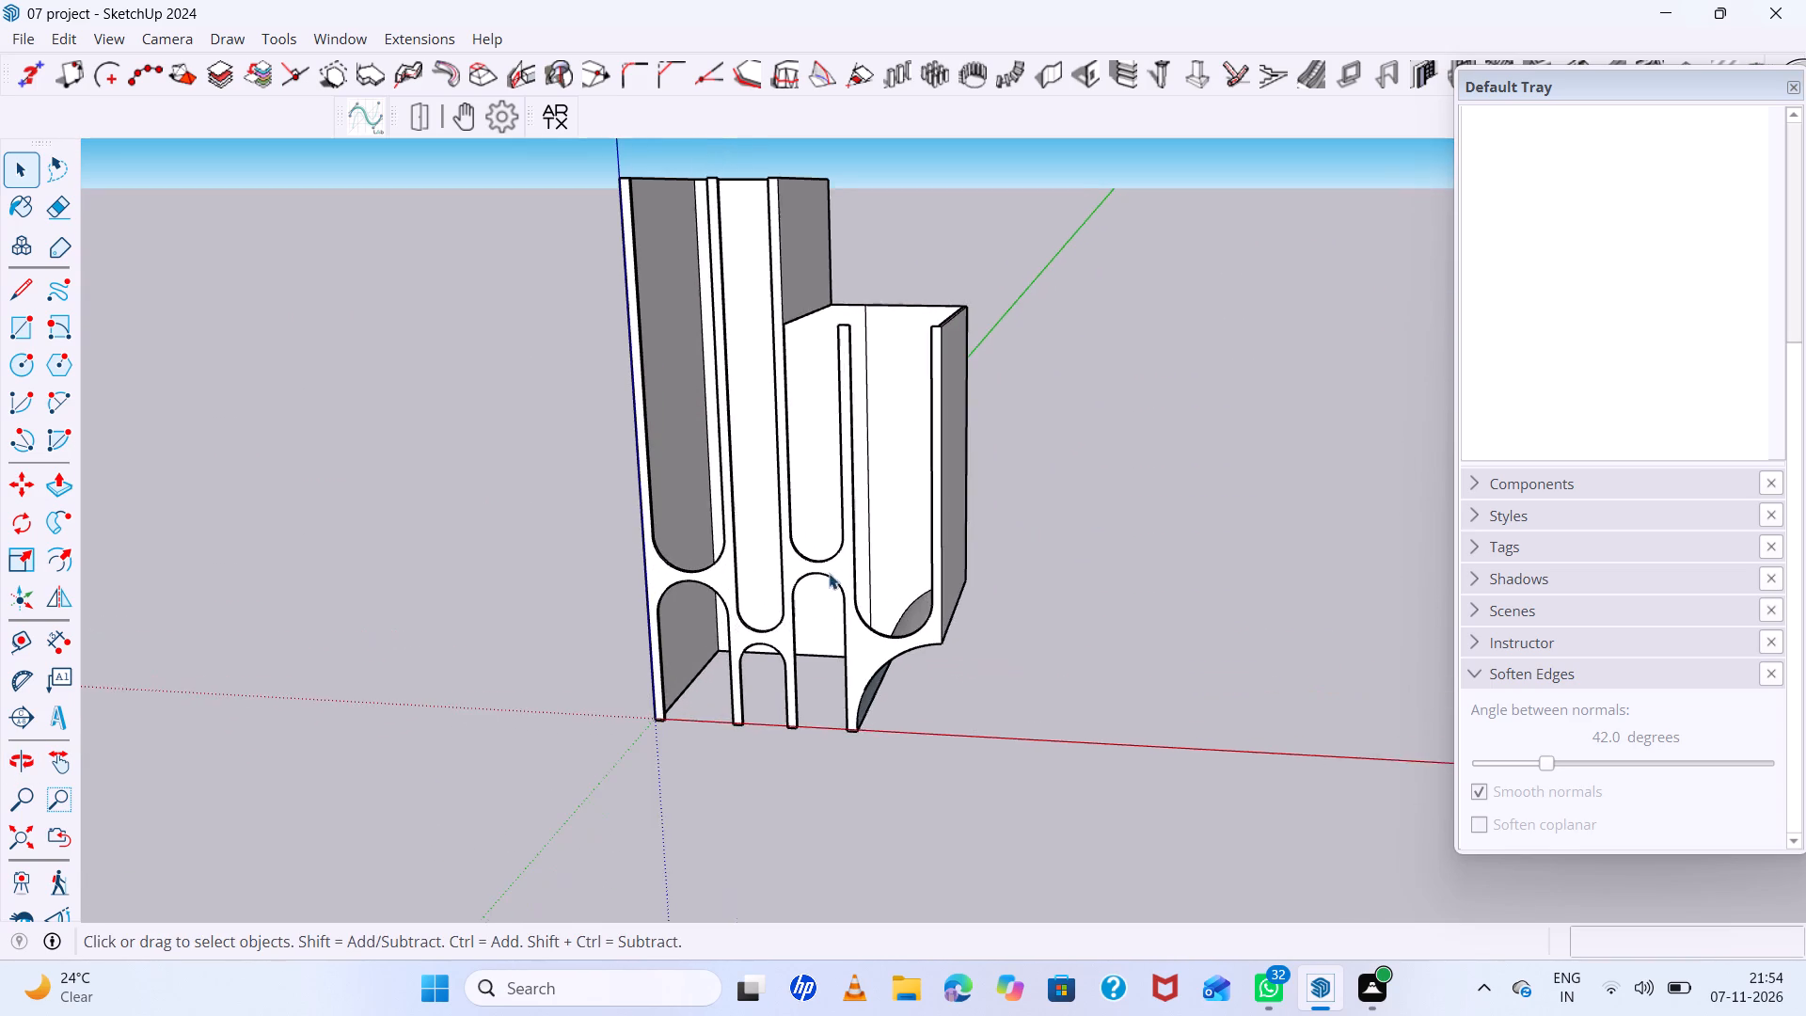
middle_click_drag(829, 581, 848, 793)
middle_click_drag(850, 601, 877, 706)
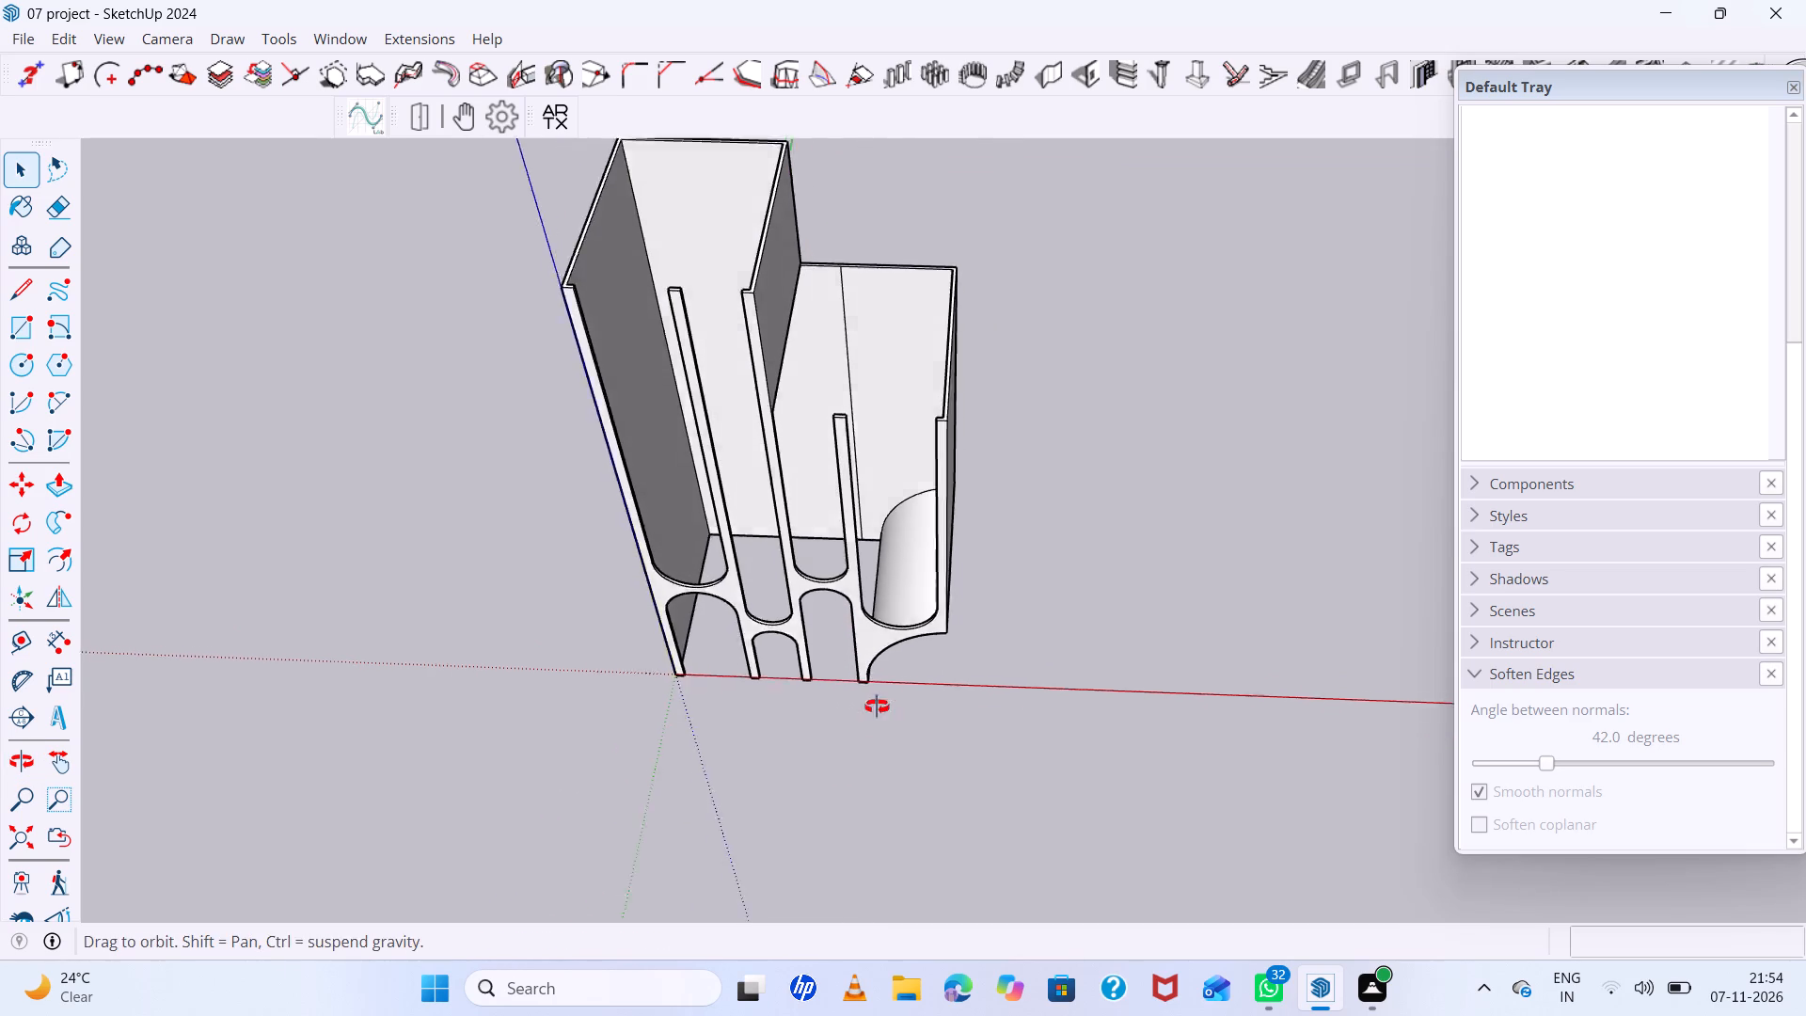
middle_click_drag(877, 706, 891, 765)
scroll(903, 484, "up", 7)
scroll(852, 452, "down", 5)
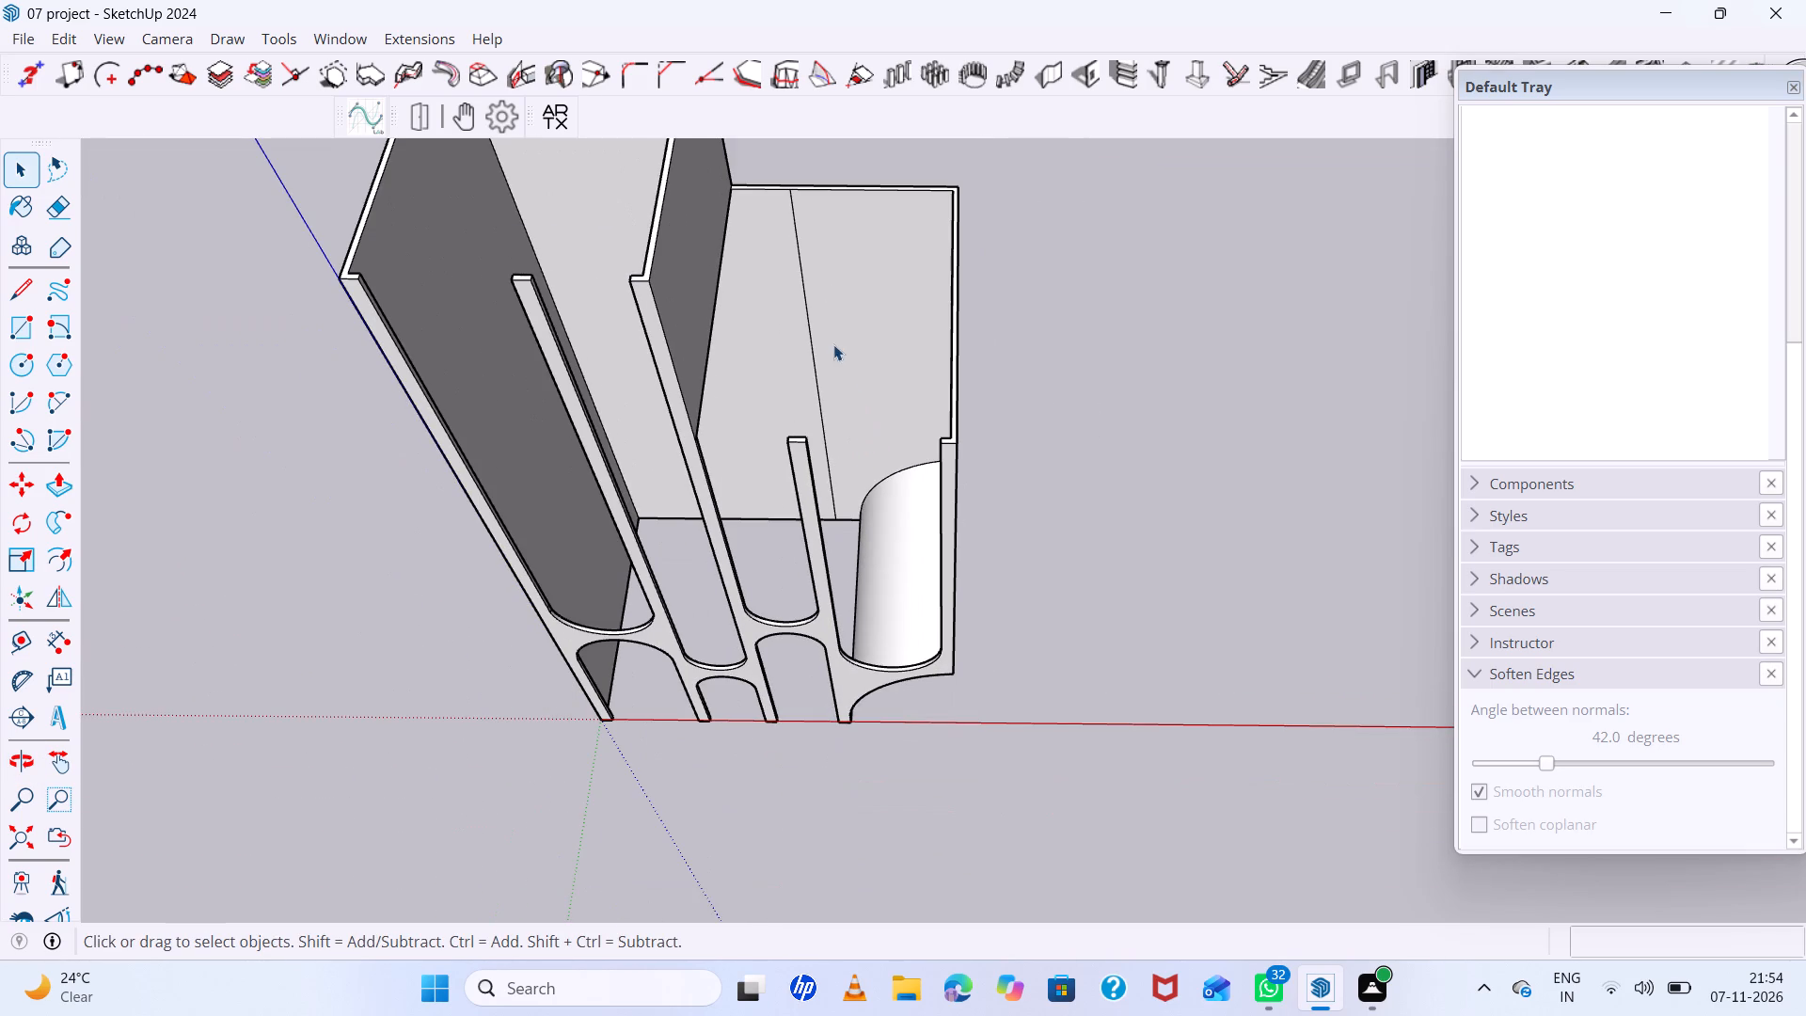
left_click(812, 341)
key("Delete")
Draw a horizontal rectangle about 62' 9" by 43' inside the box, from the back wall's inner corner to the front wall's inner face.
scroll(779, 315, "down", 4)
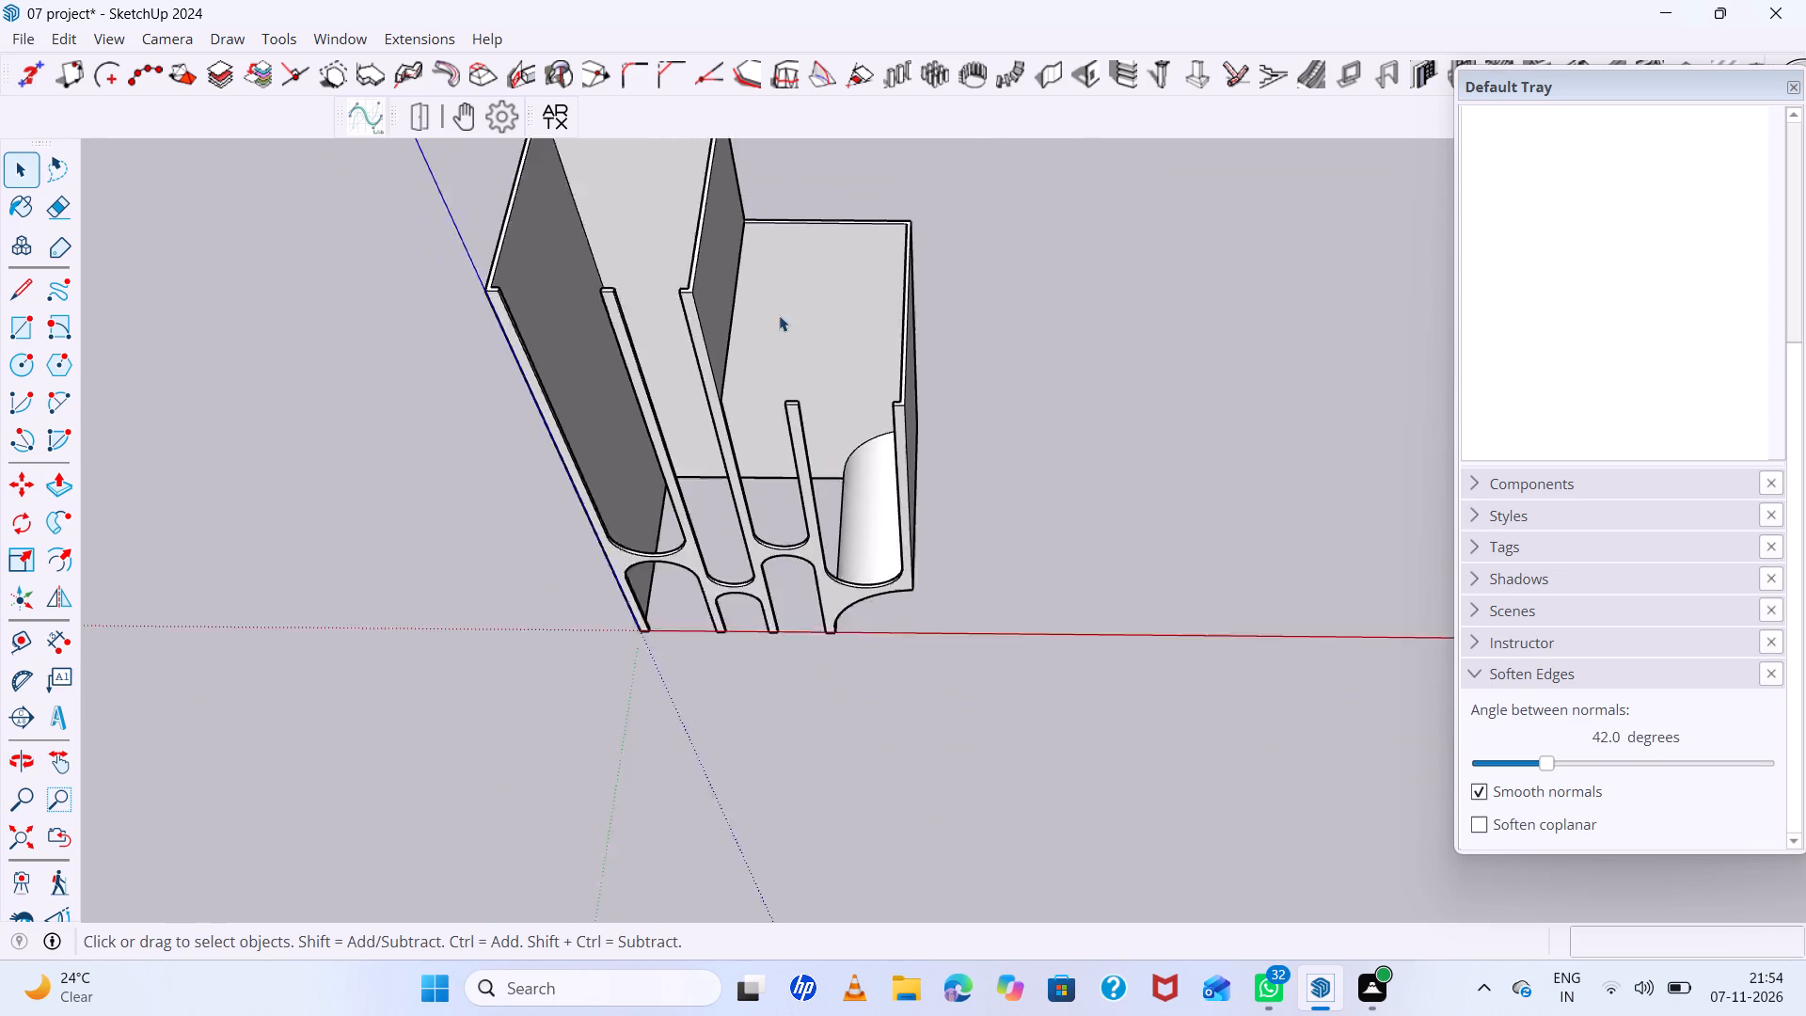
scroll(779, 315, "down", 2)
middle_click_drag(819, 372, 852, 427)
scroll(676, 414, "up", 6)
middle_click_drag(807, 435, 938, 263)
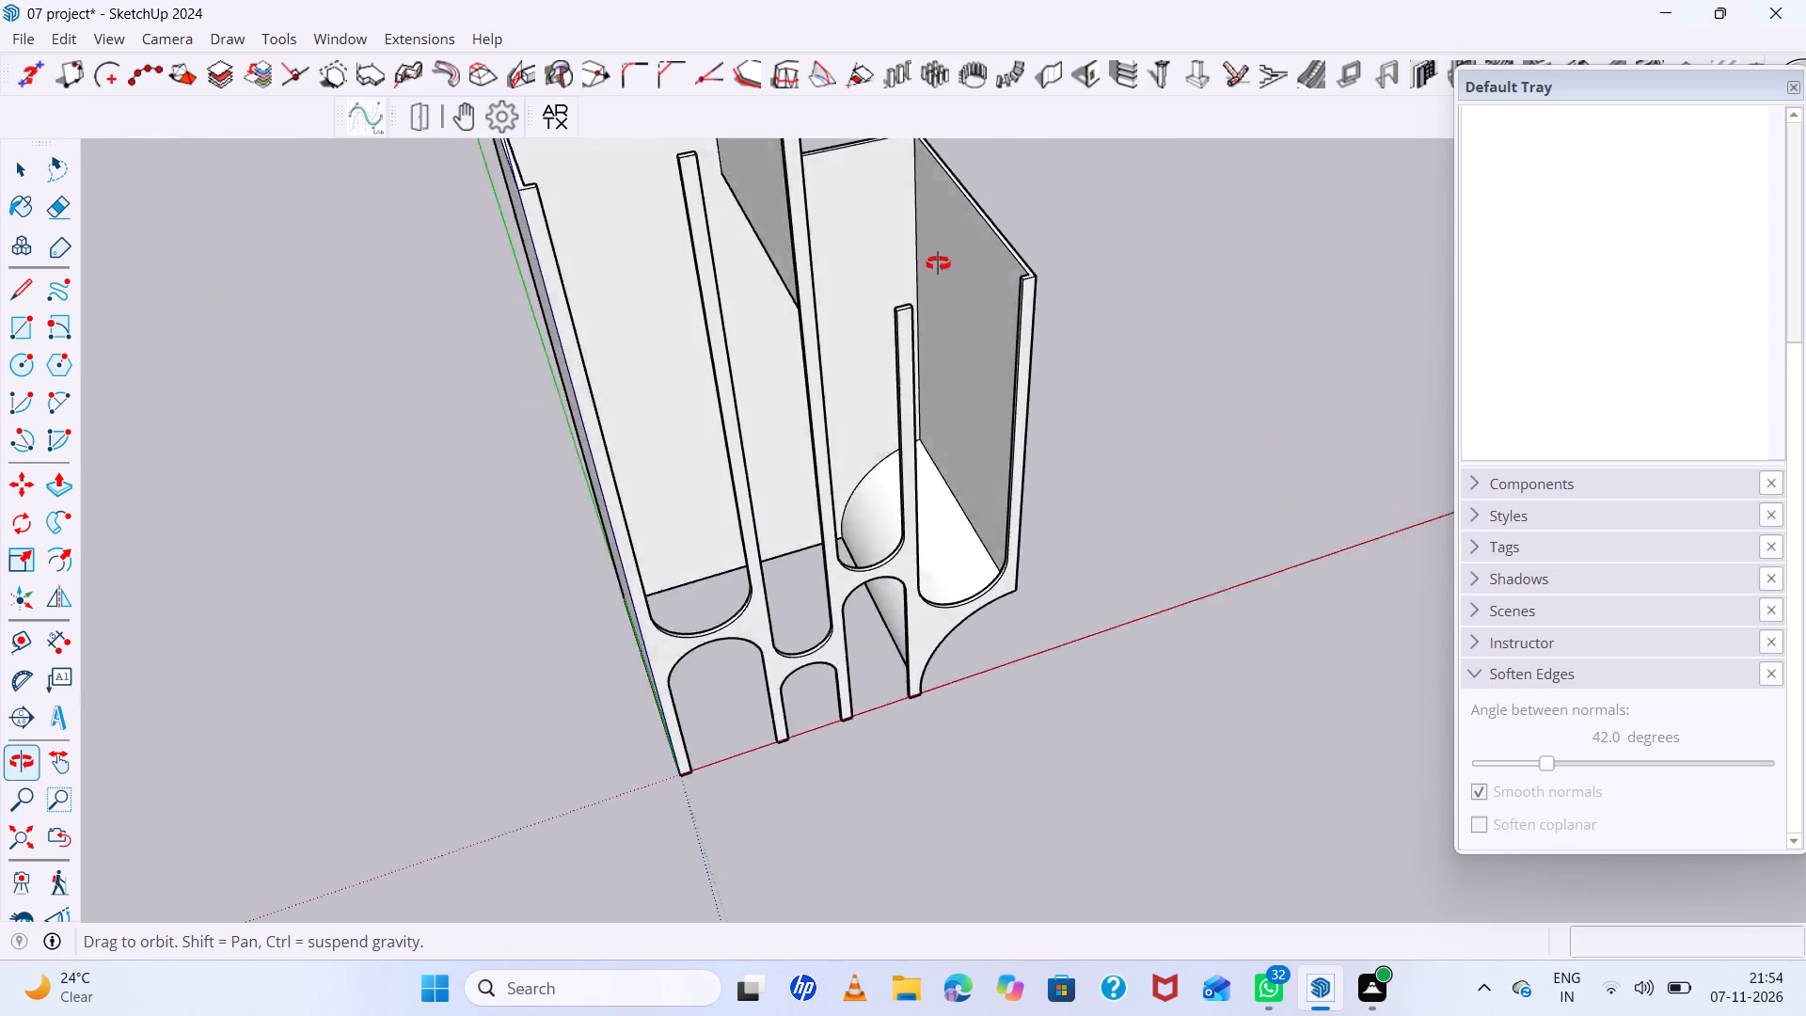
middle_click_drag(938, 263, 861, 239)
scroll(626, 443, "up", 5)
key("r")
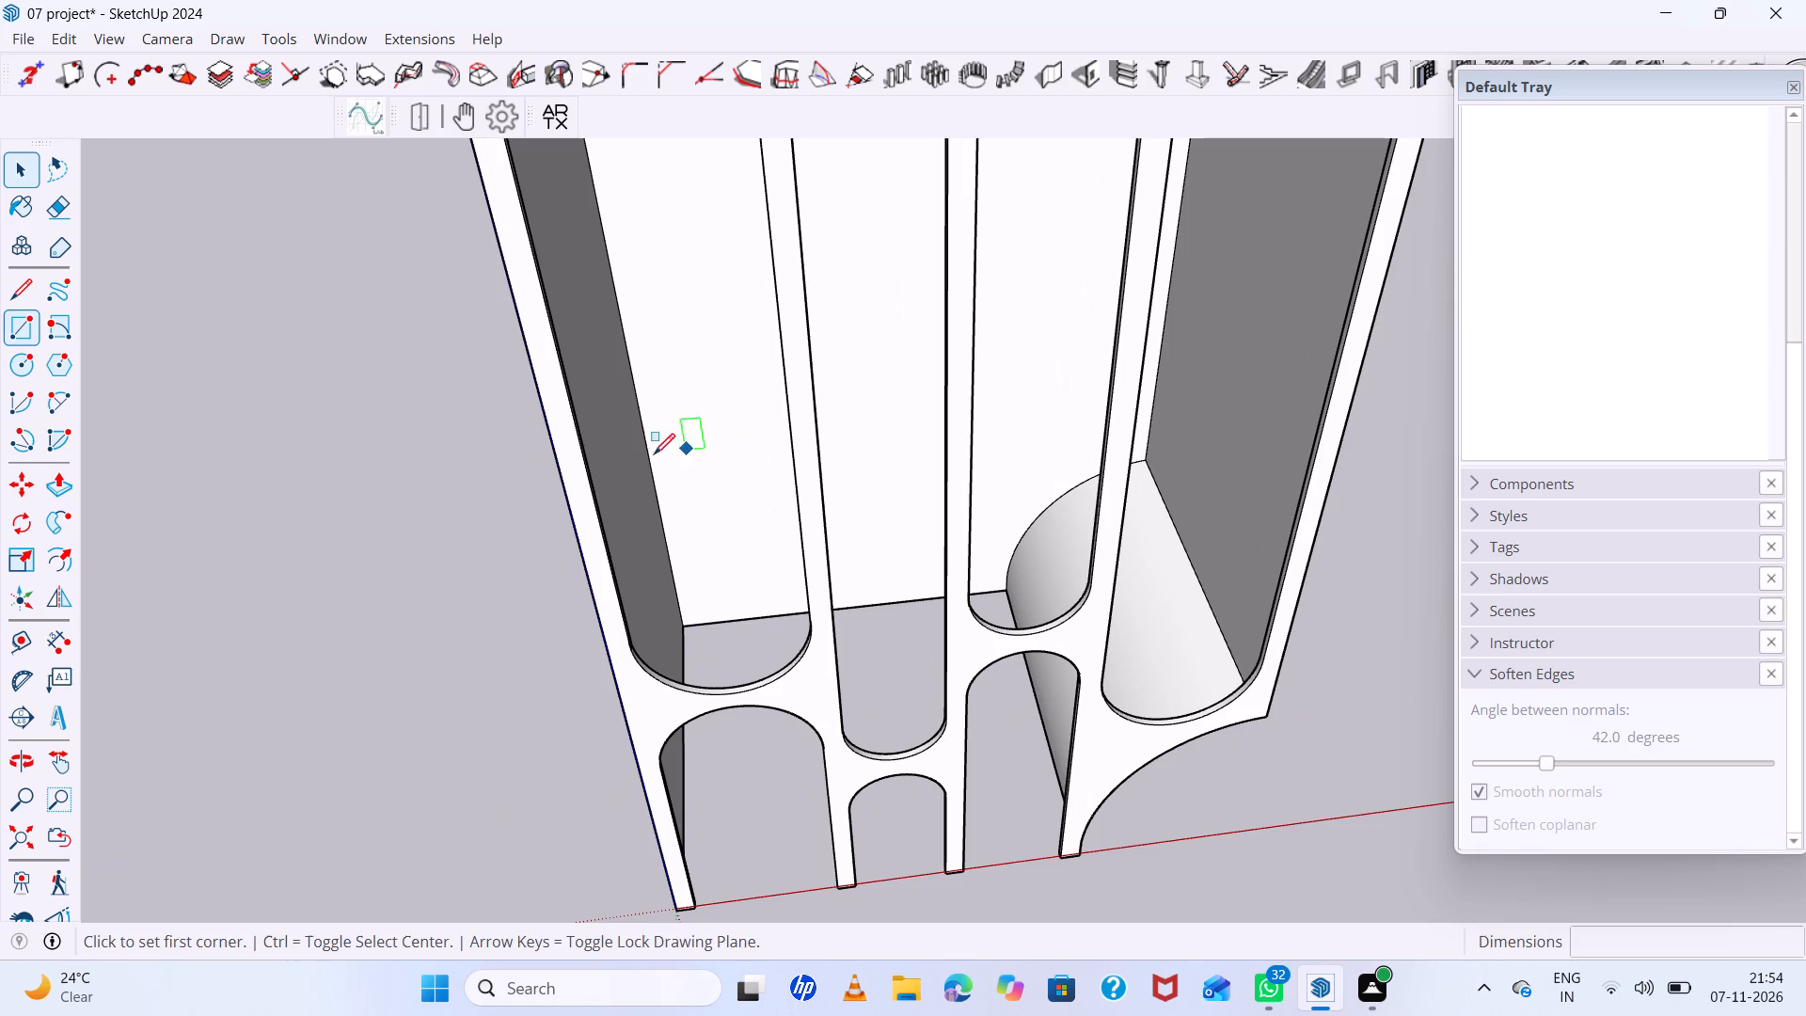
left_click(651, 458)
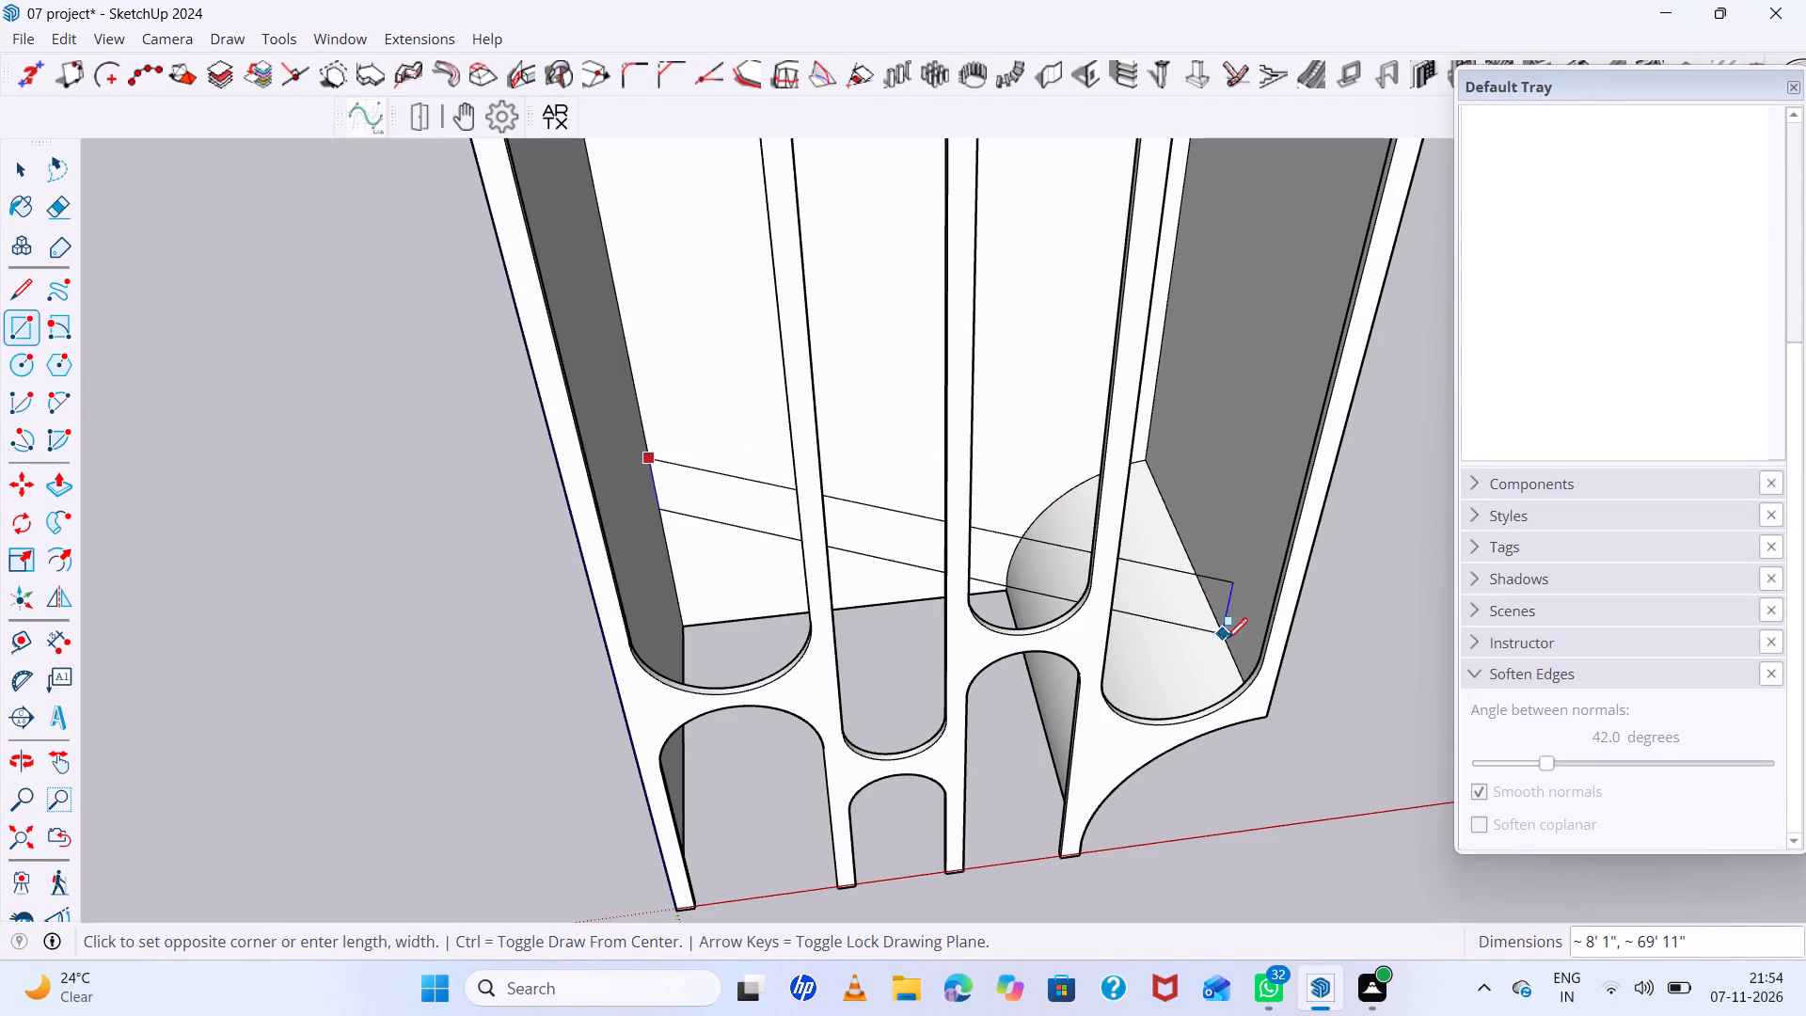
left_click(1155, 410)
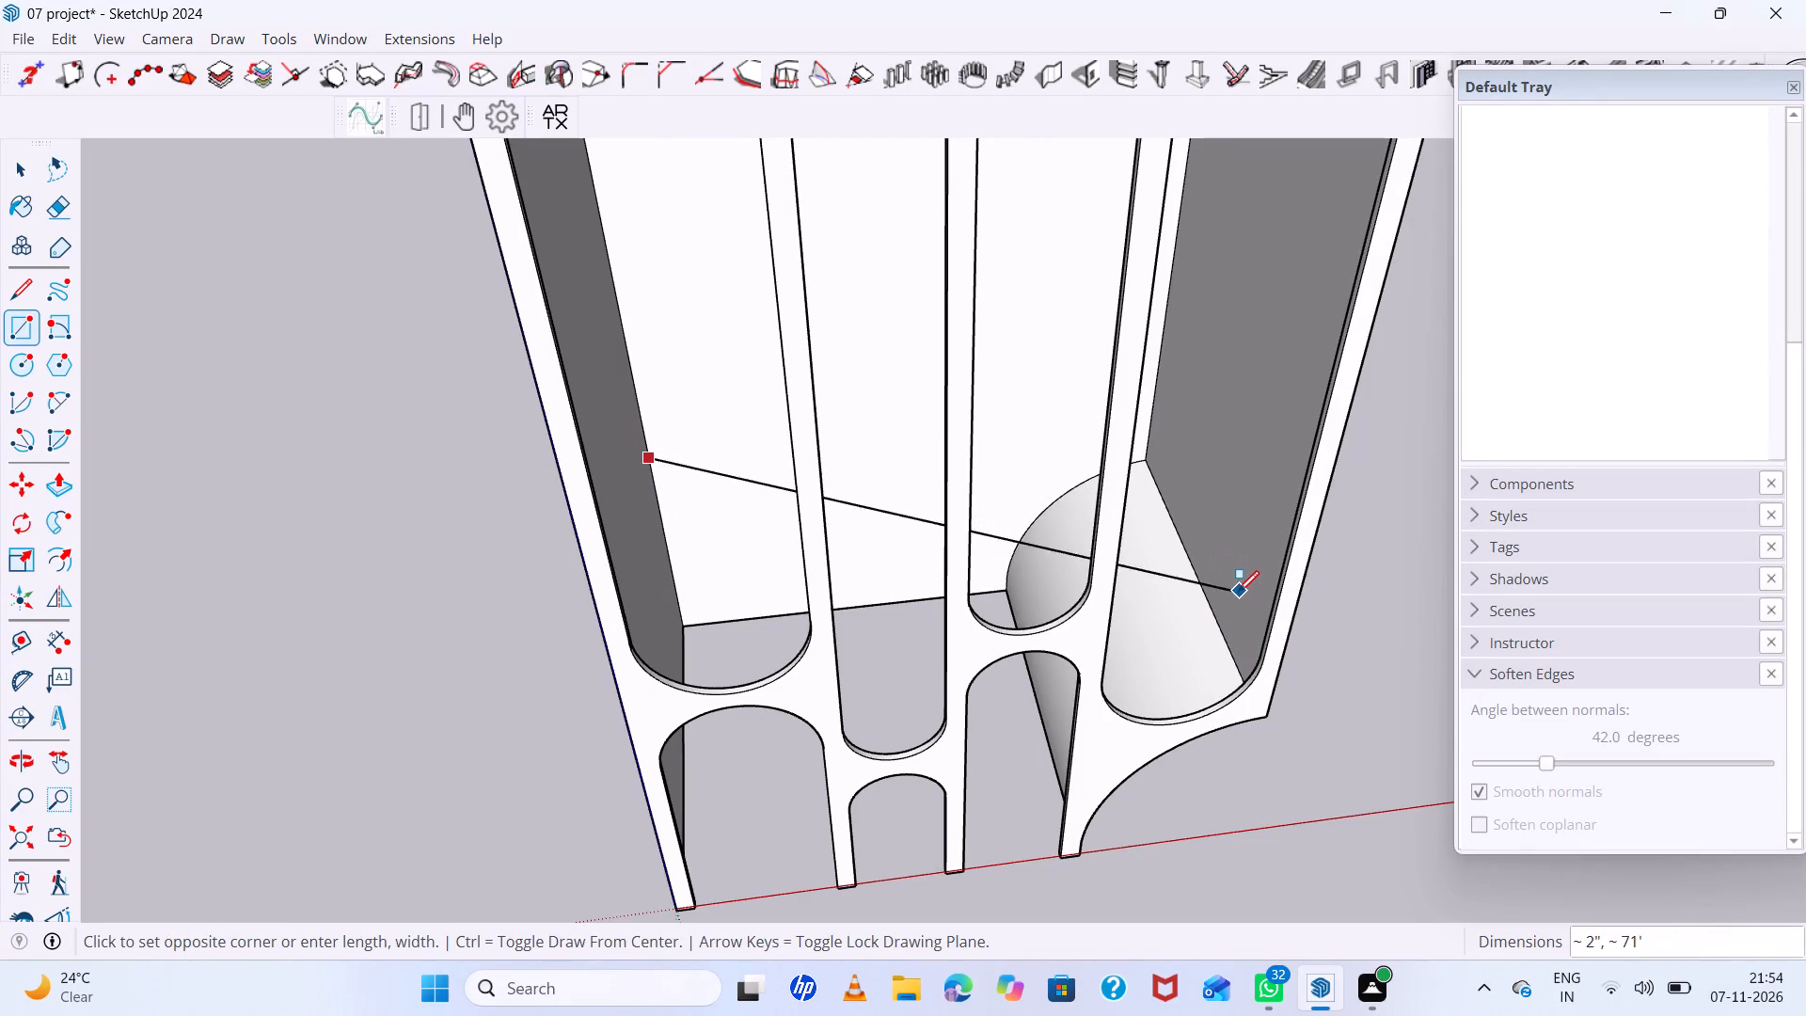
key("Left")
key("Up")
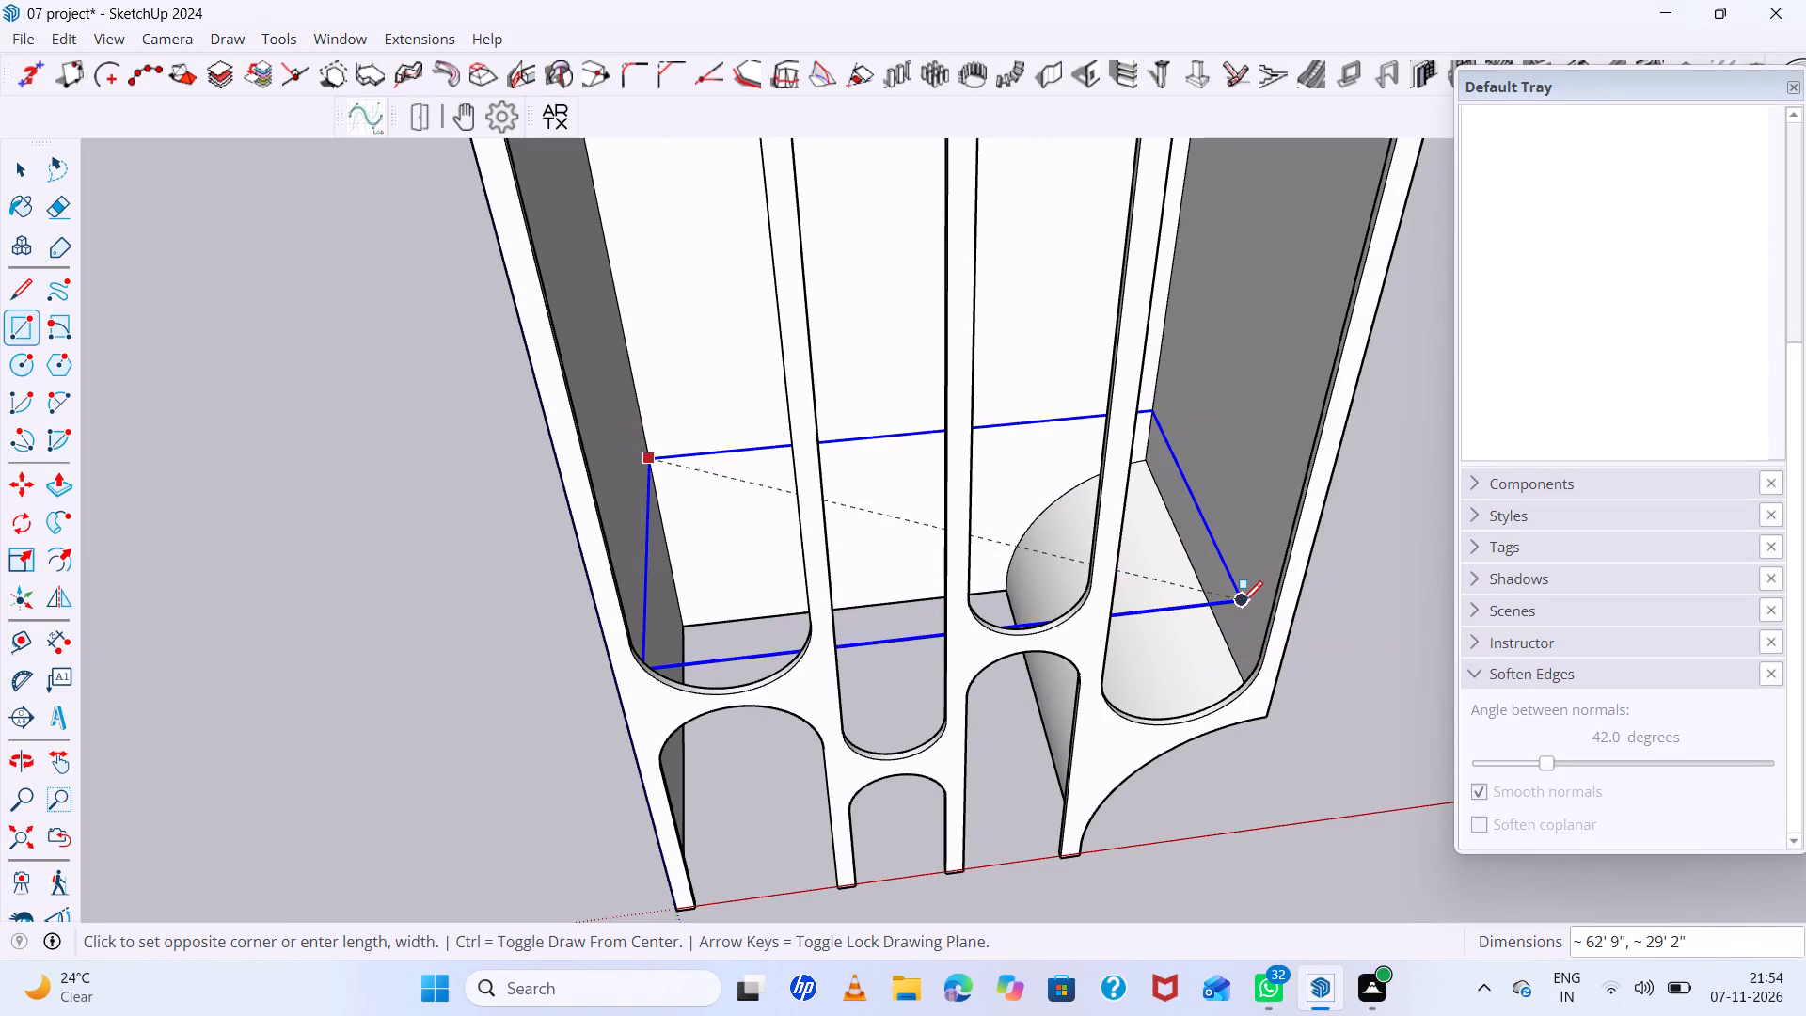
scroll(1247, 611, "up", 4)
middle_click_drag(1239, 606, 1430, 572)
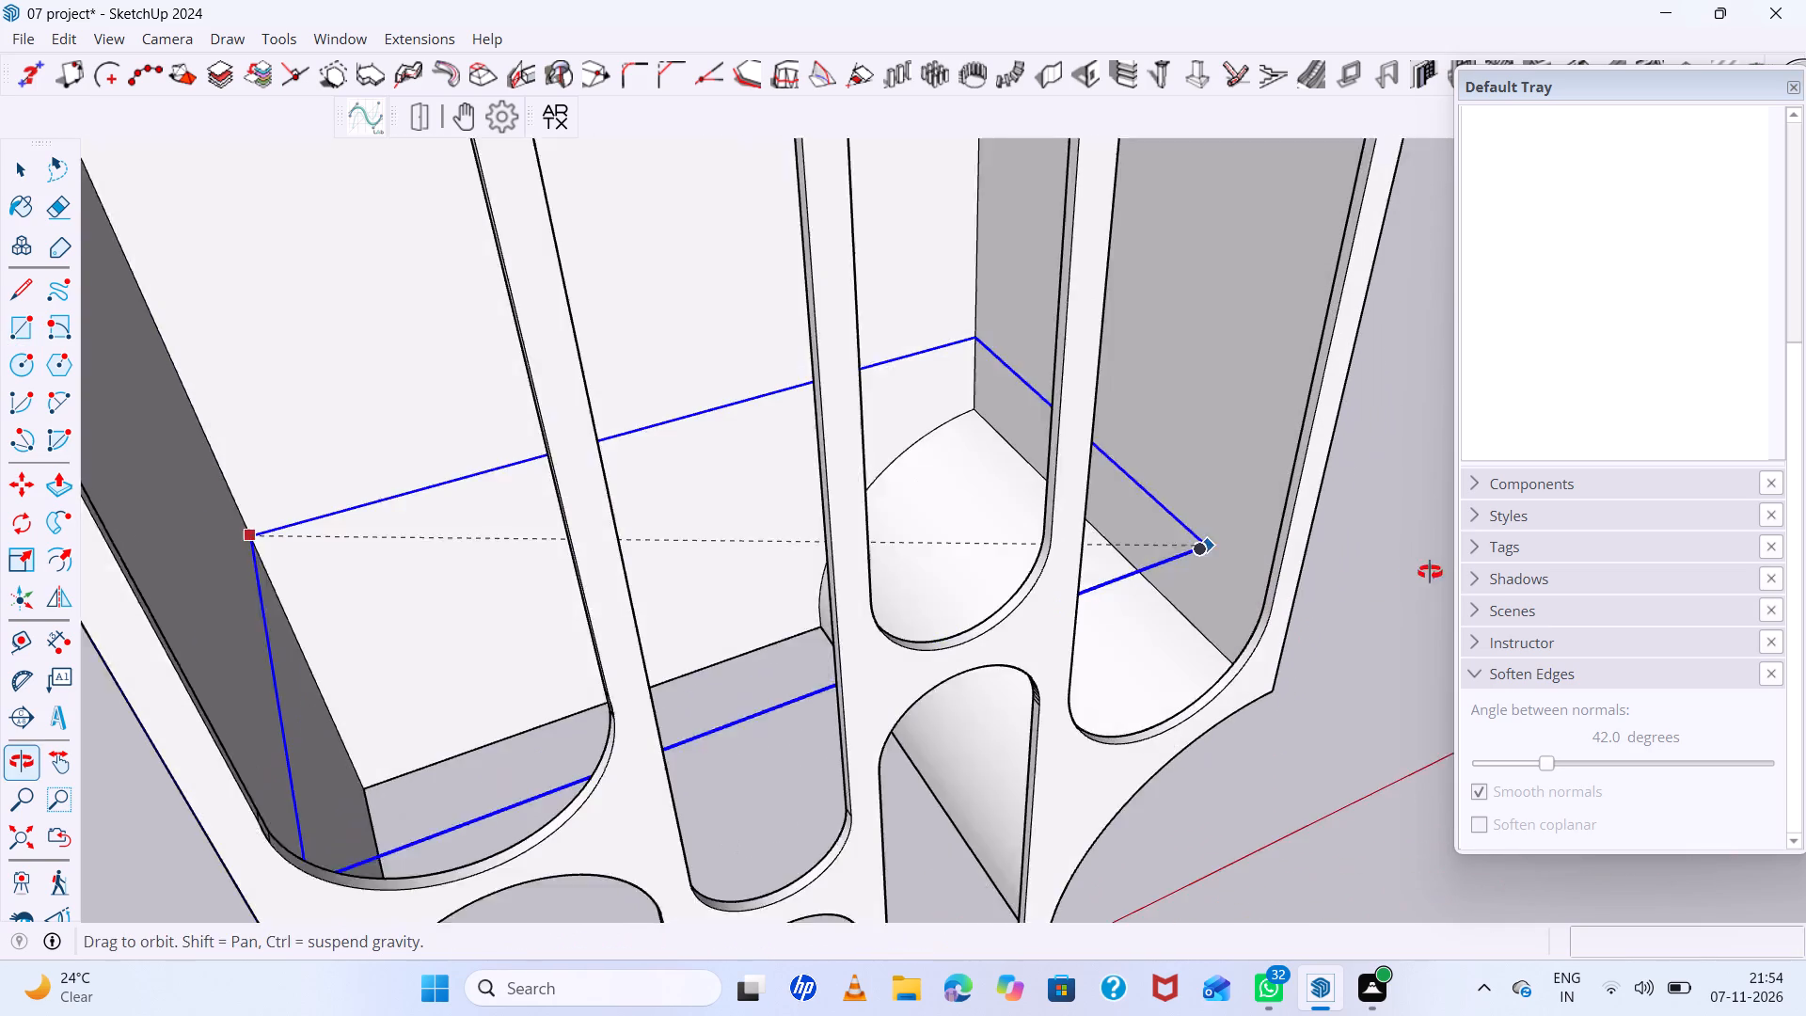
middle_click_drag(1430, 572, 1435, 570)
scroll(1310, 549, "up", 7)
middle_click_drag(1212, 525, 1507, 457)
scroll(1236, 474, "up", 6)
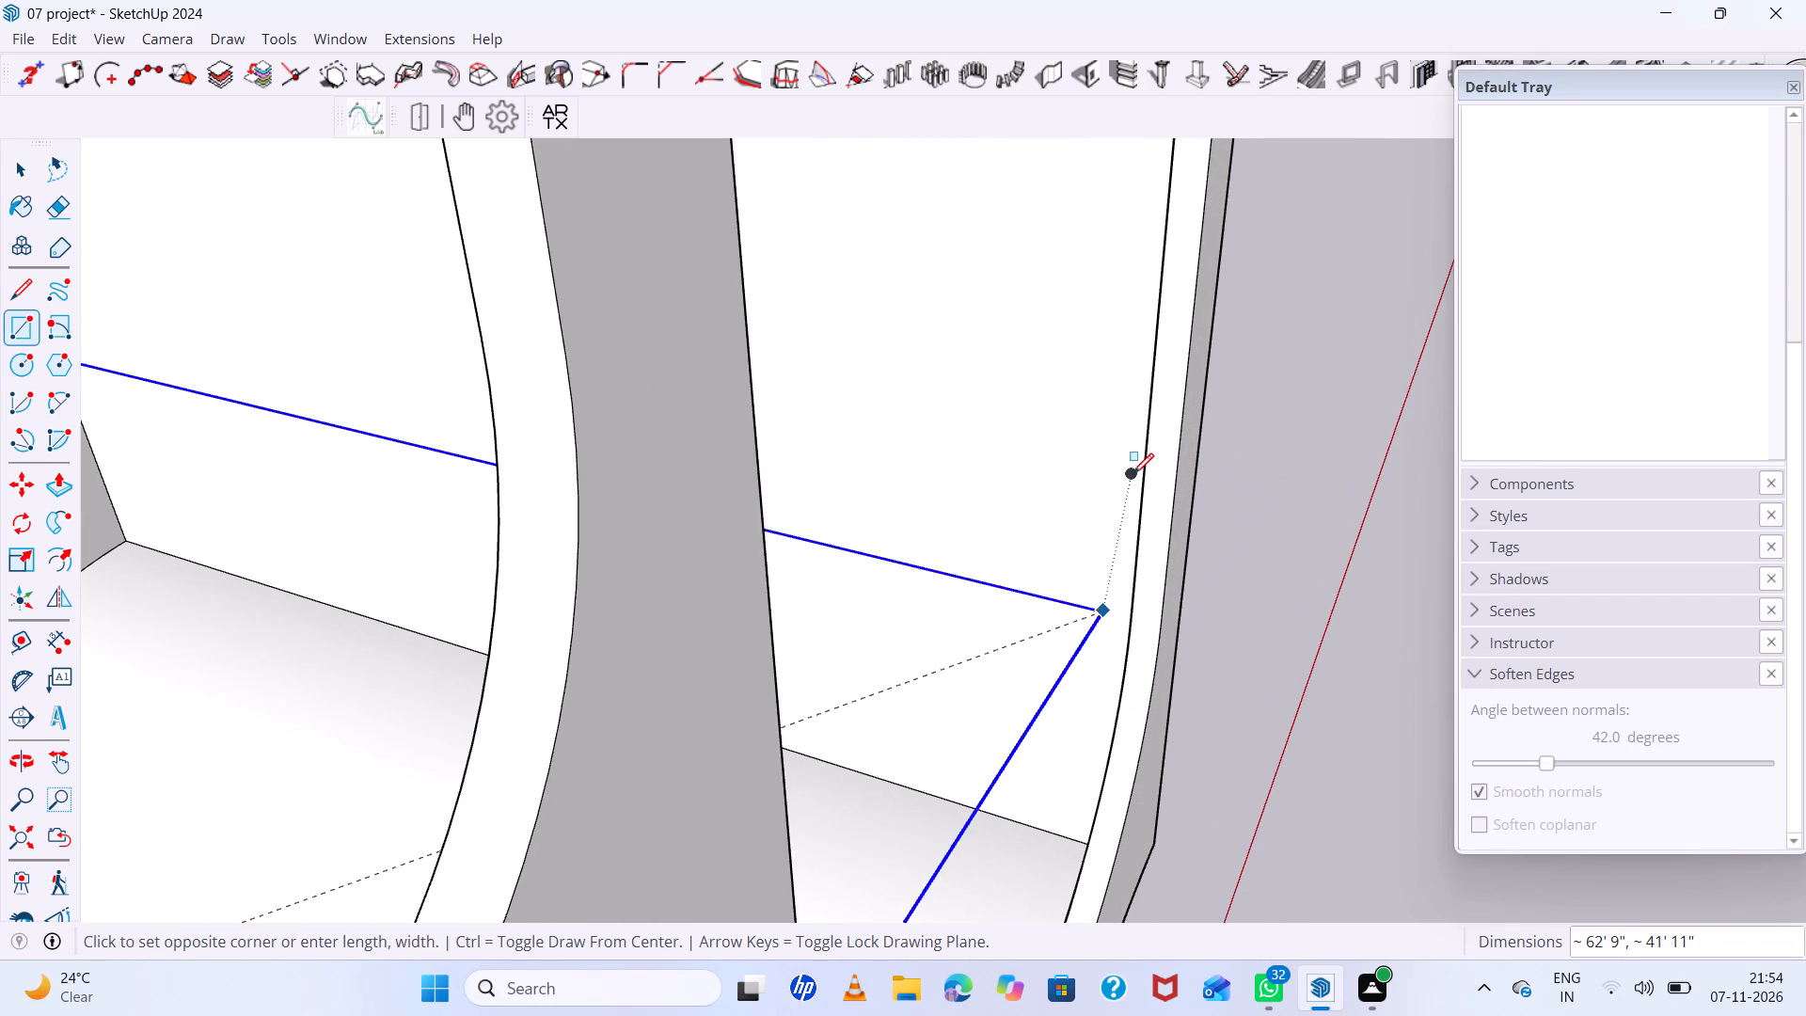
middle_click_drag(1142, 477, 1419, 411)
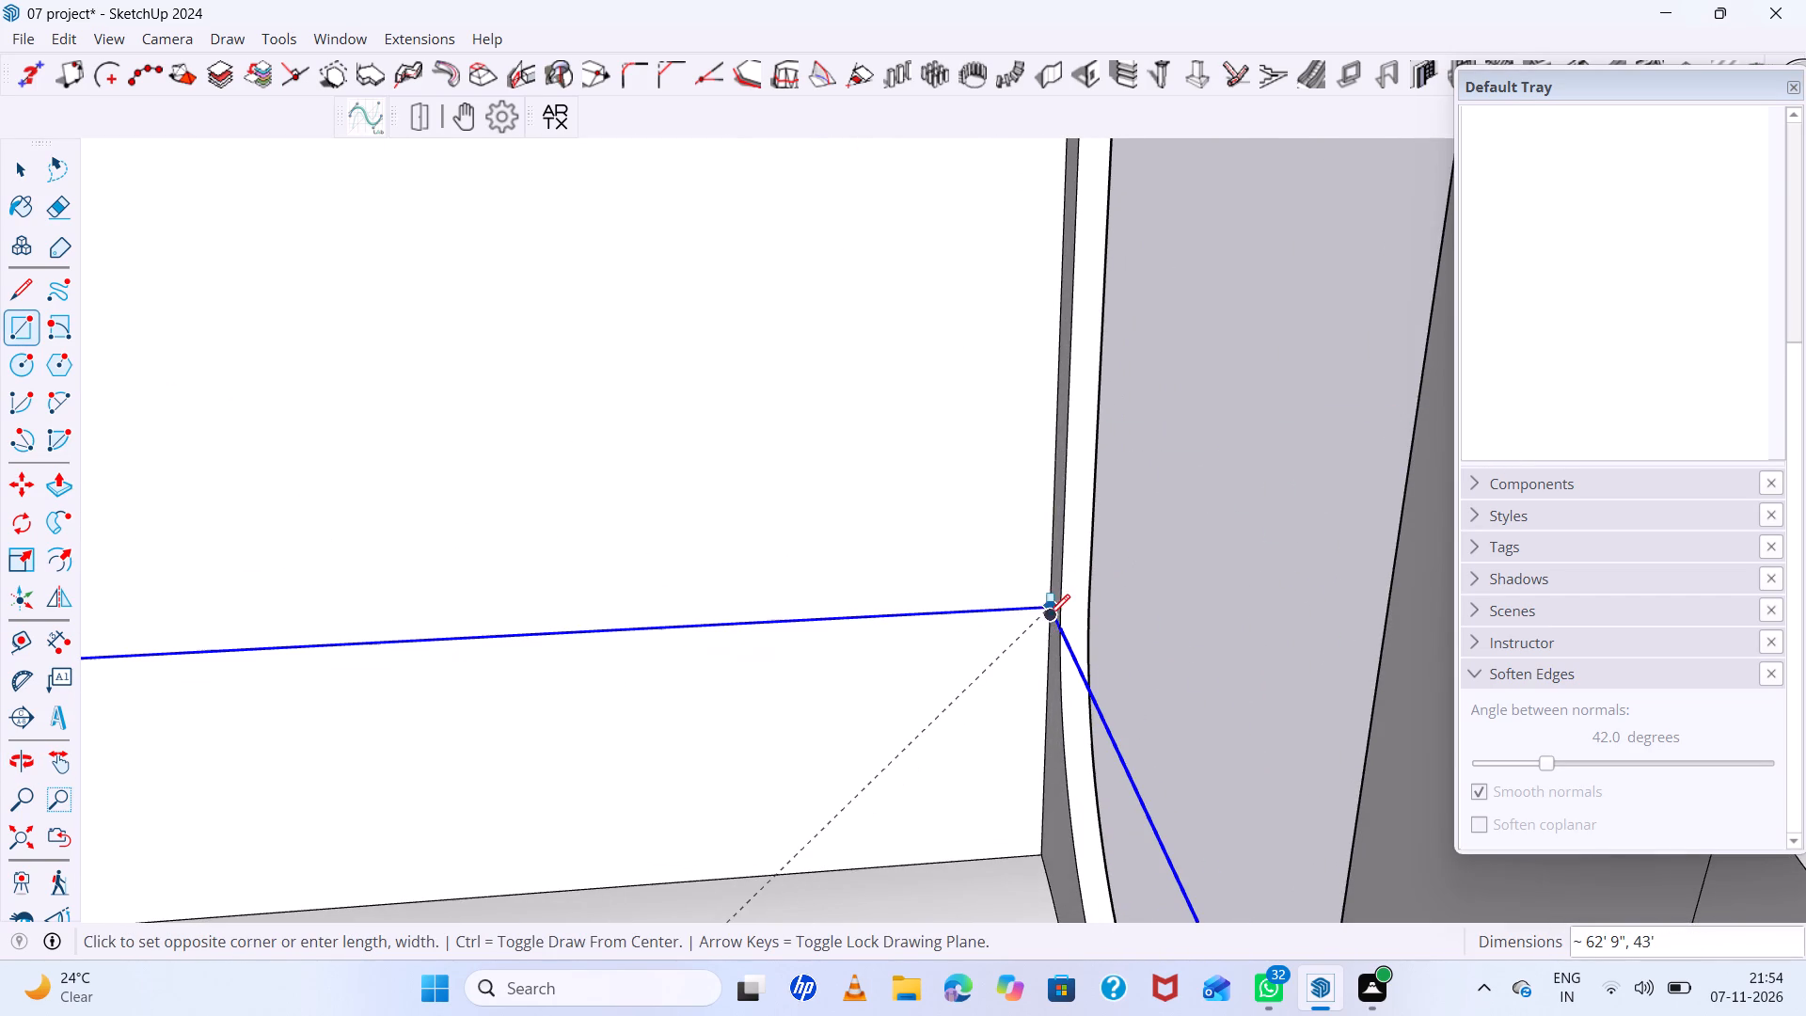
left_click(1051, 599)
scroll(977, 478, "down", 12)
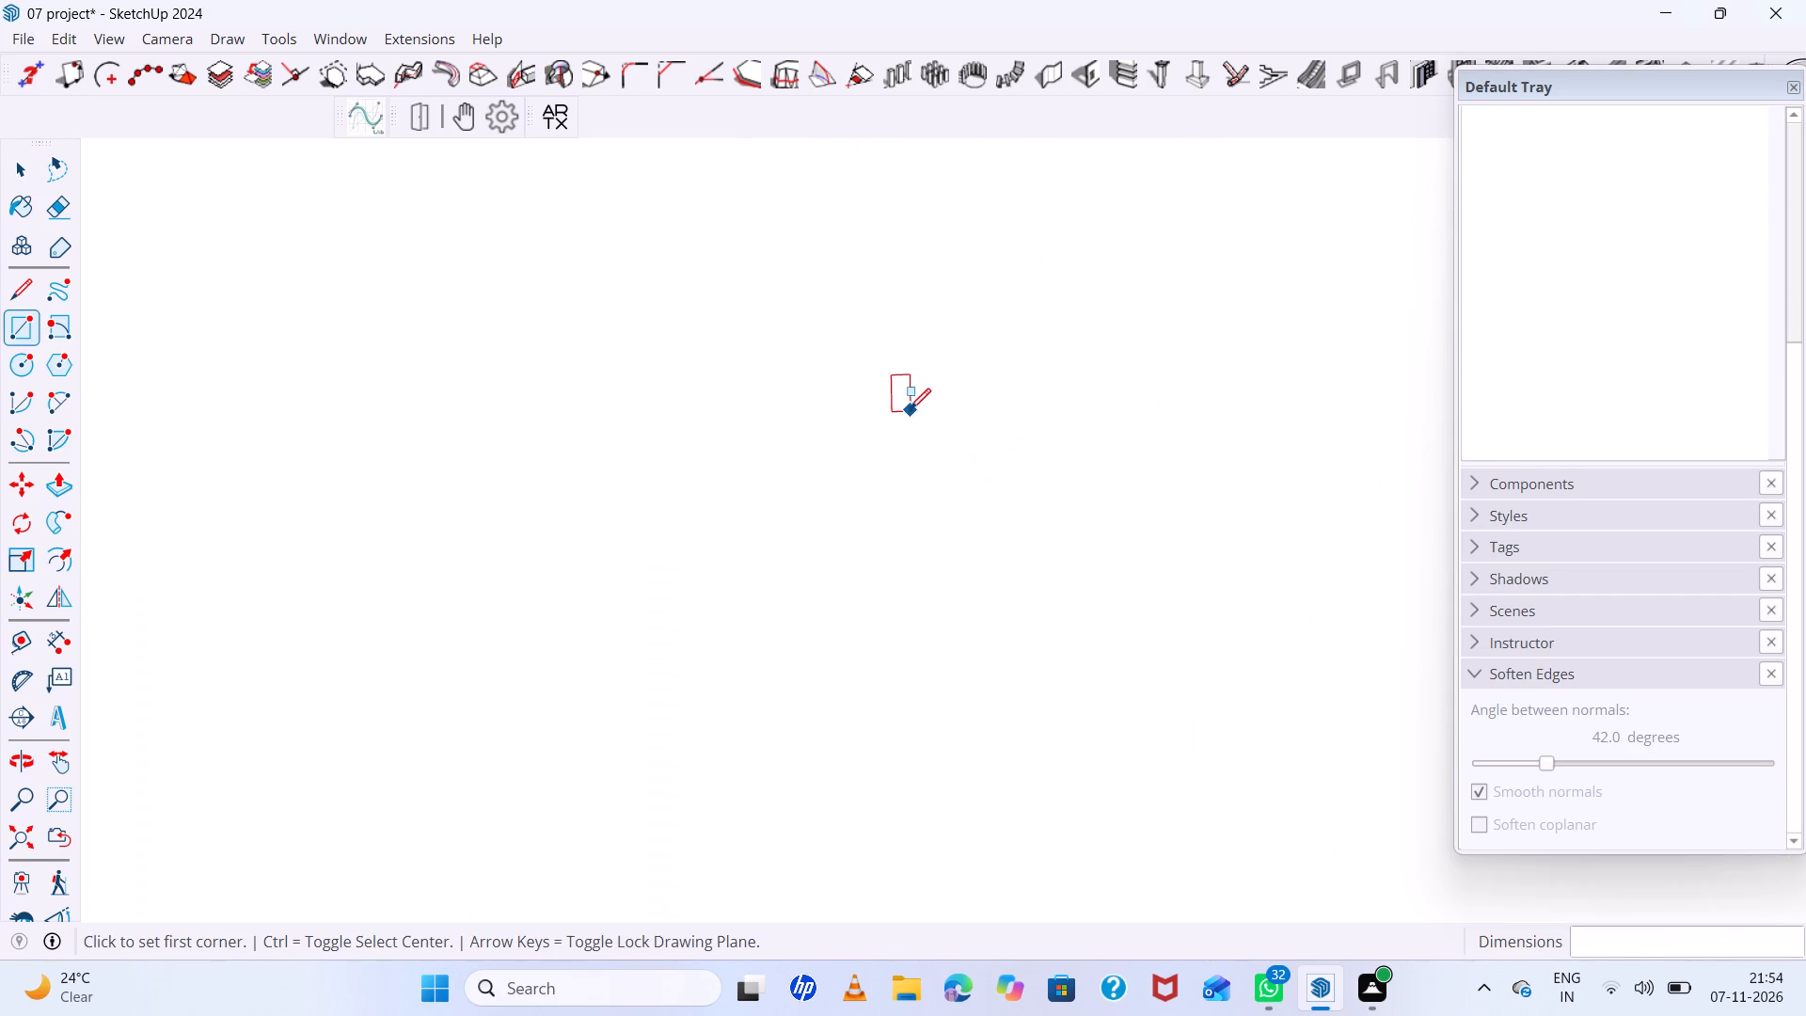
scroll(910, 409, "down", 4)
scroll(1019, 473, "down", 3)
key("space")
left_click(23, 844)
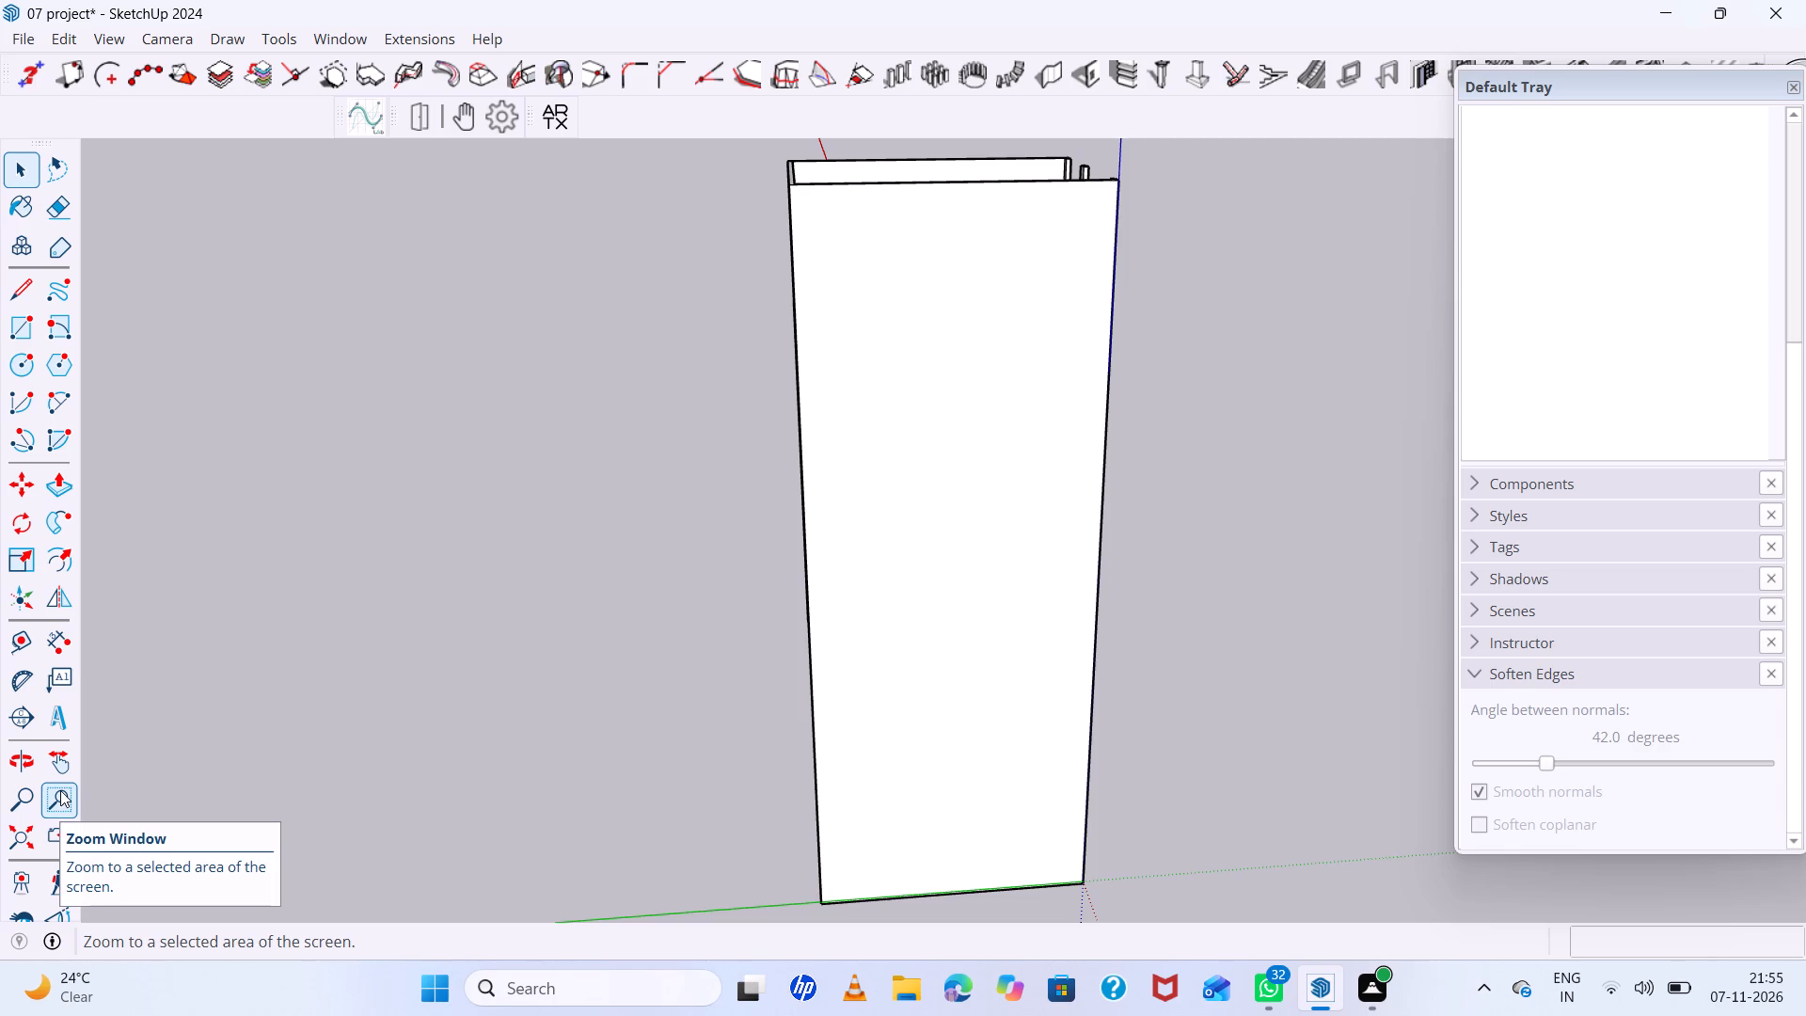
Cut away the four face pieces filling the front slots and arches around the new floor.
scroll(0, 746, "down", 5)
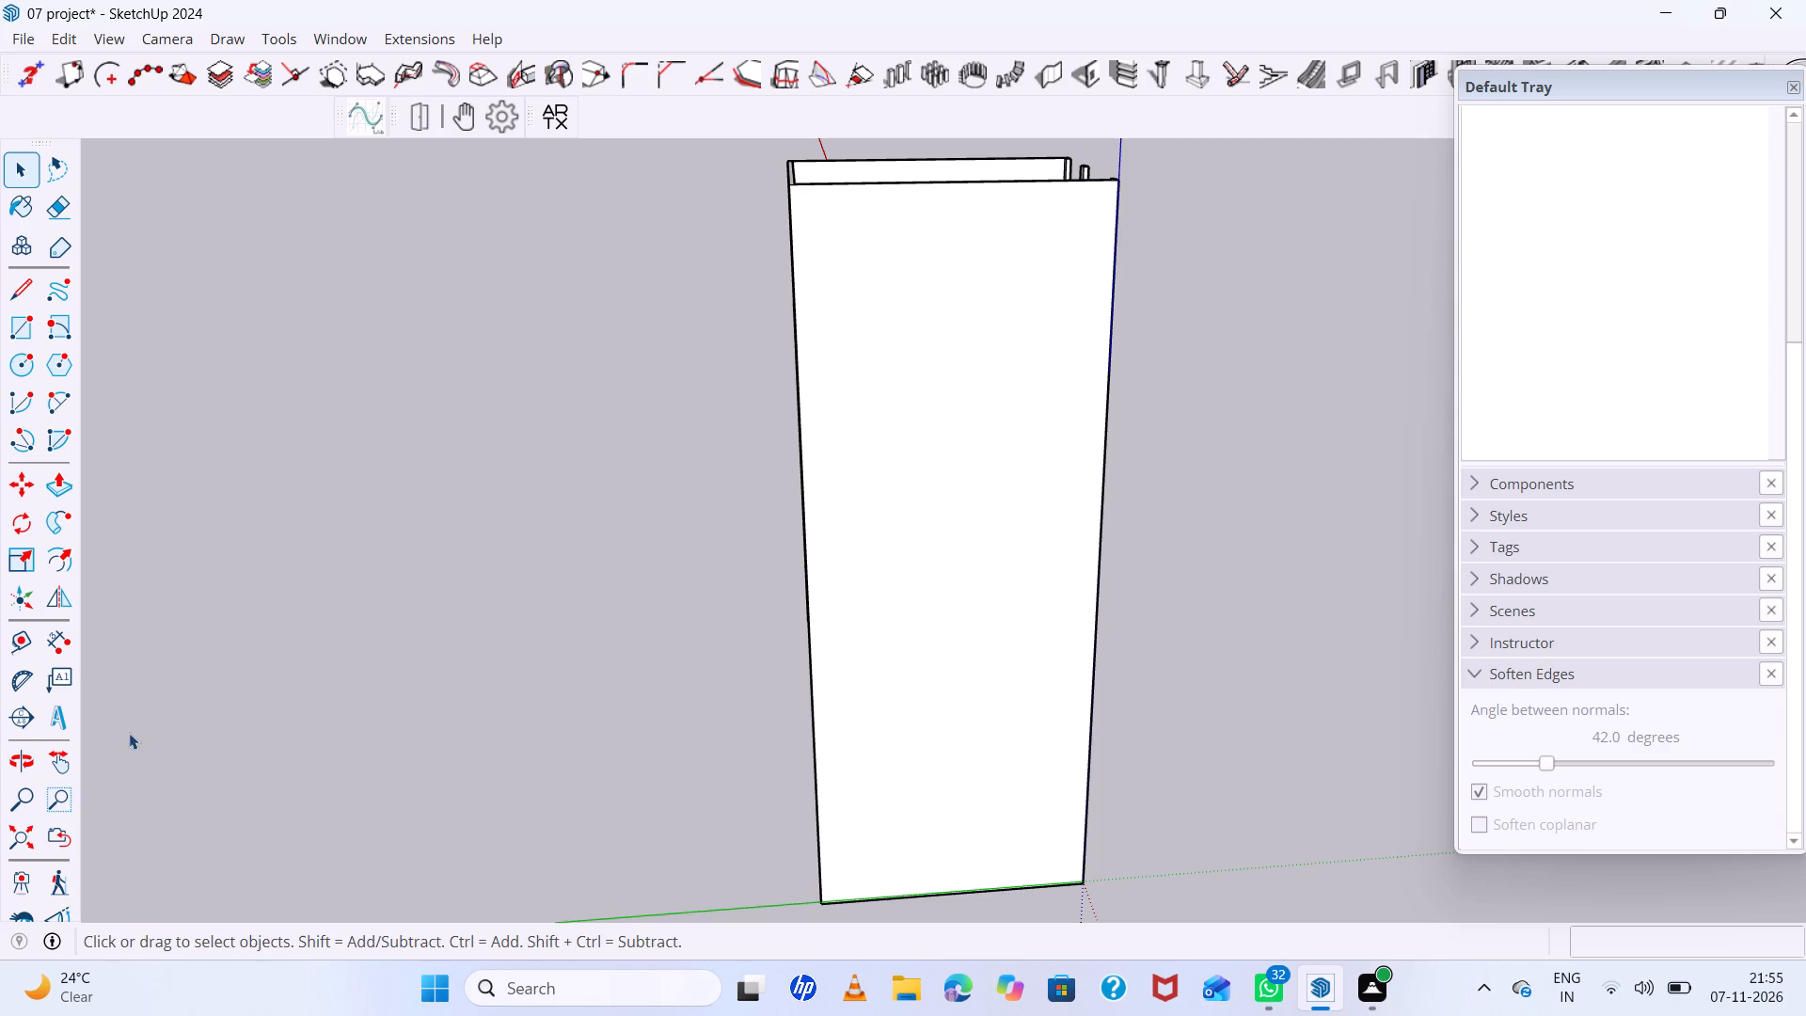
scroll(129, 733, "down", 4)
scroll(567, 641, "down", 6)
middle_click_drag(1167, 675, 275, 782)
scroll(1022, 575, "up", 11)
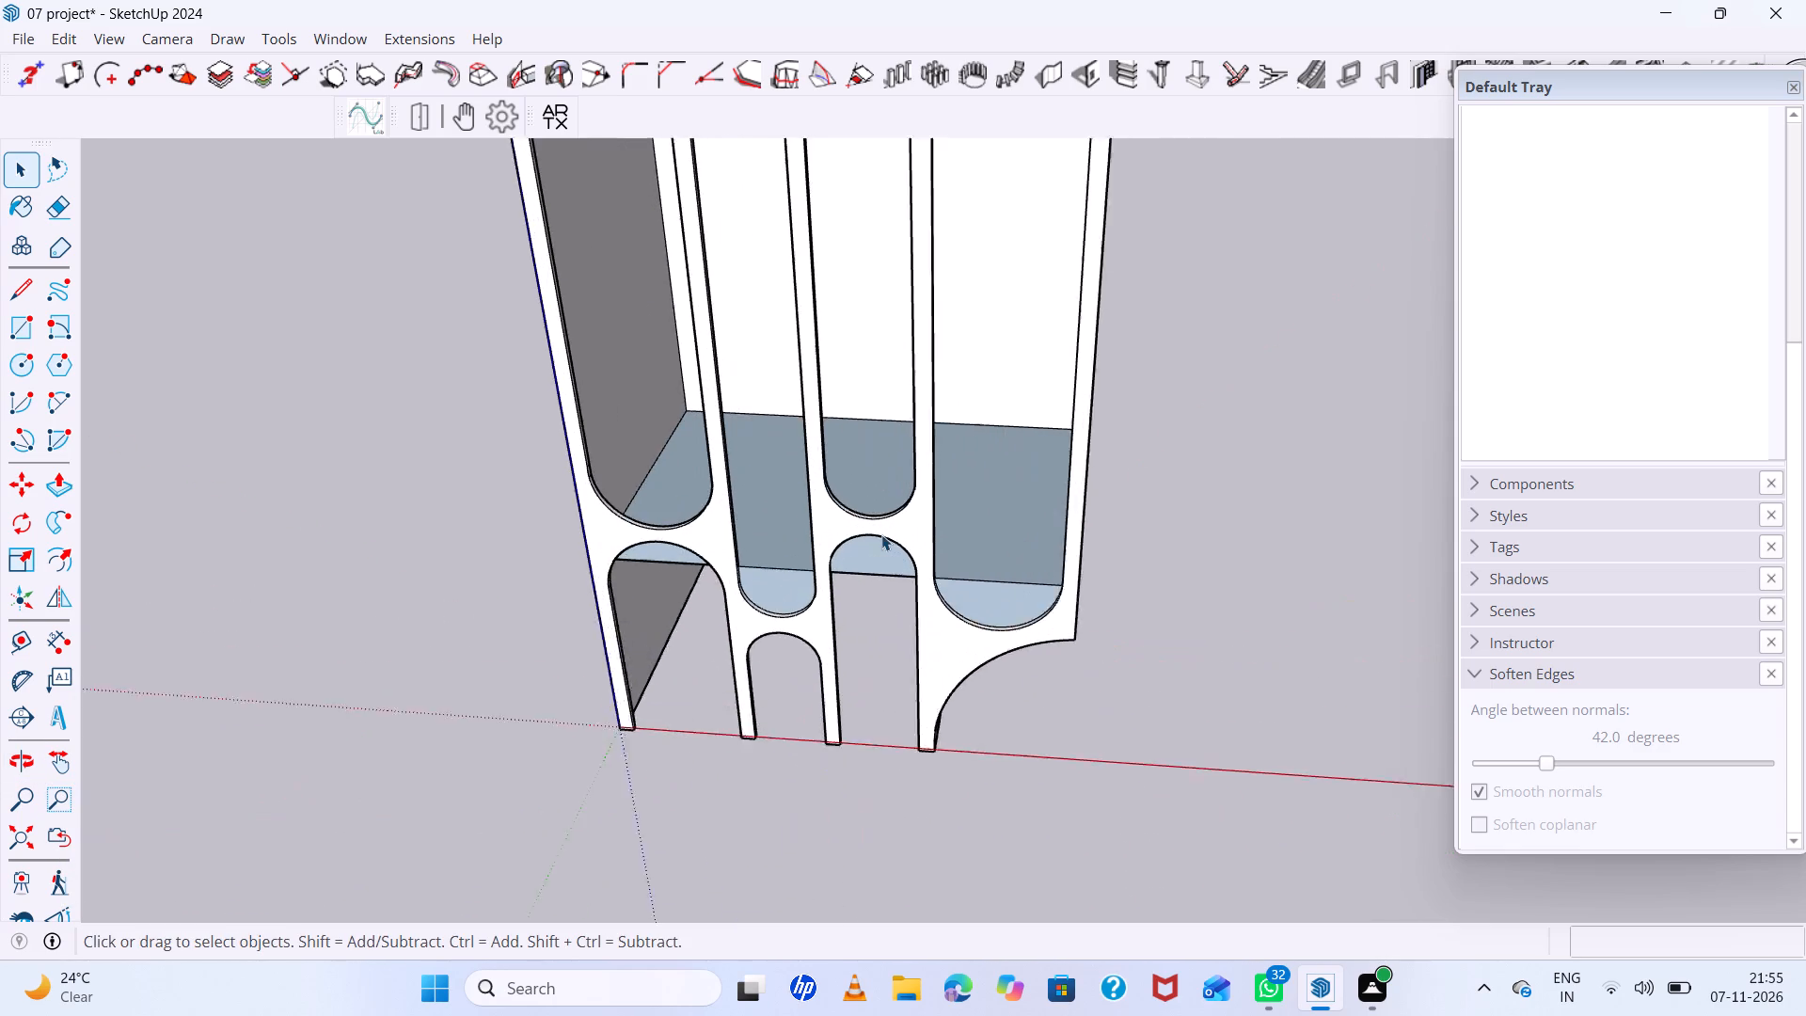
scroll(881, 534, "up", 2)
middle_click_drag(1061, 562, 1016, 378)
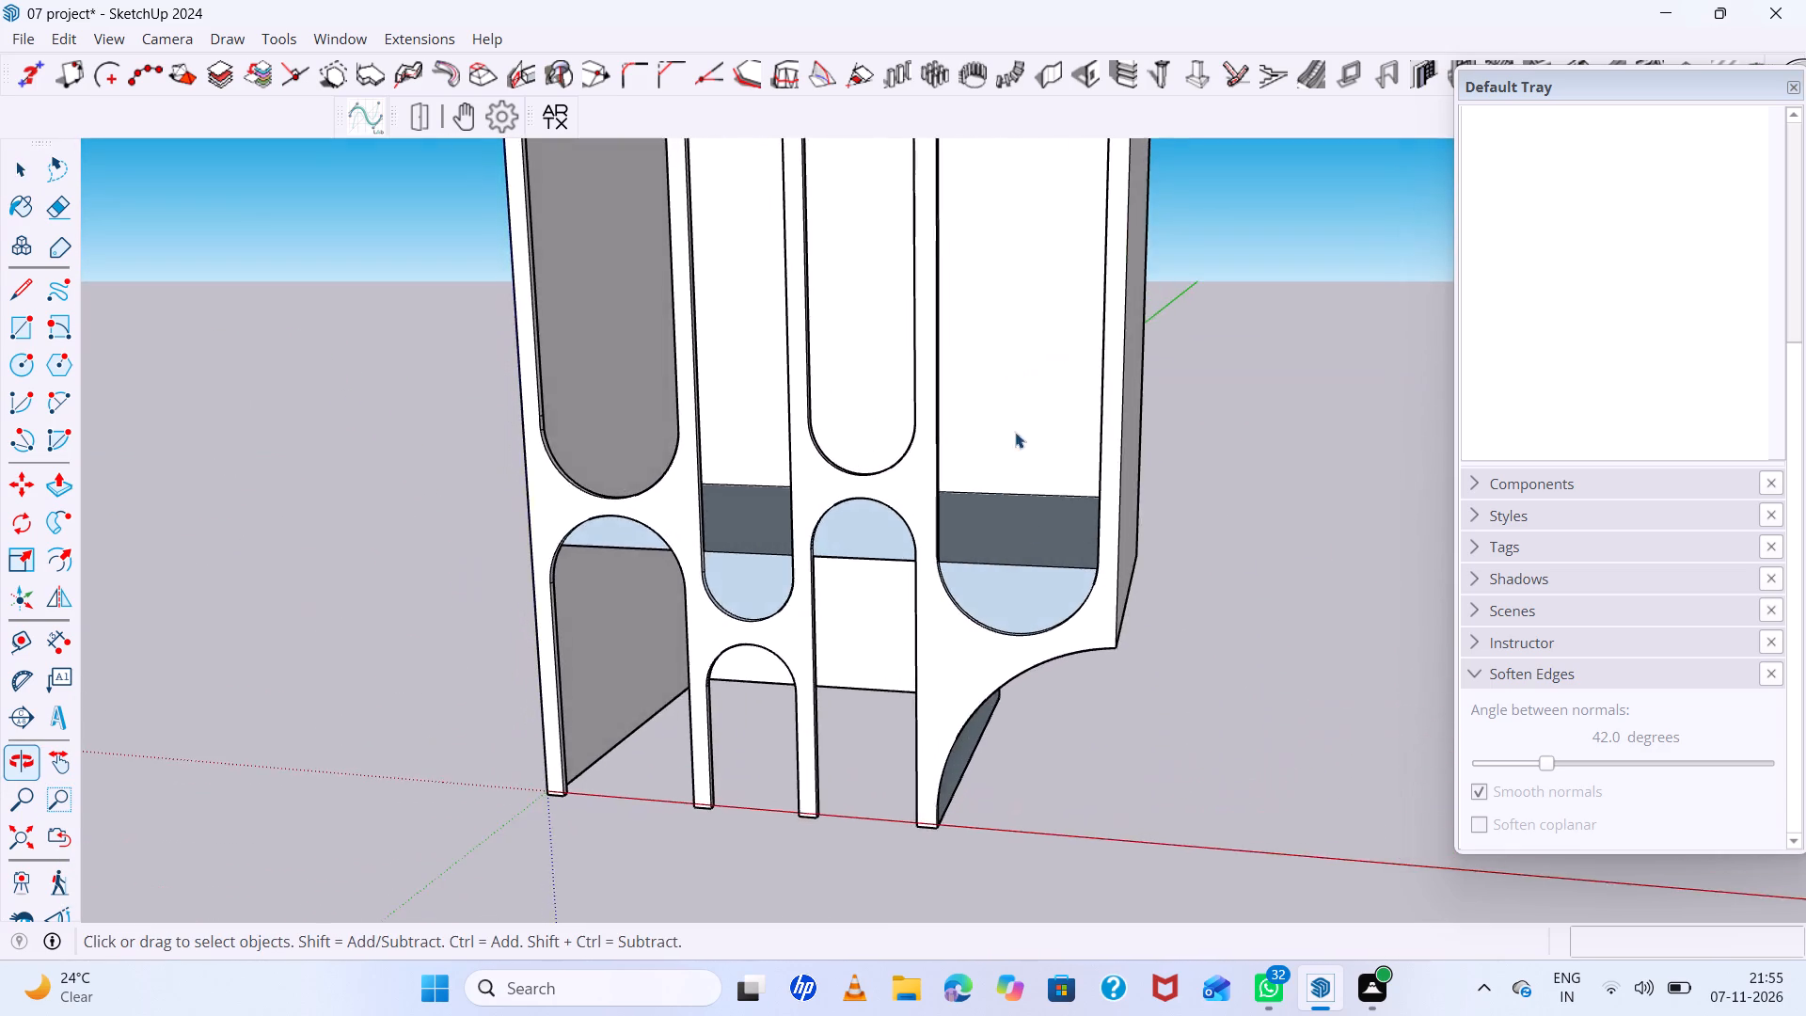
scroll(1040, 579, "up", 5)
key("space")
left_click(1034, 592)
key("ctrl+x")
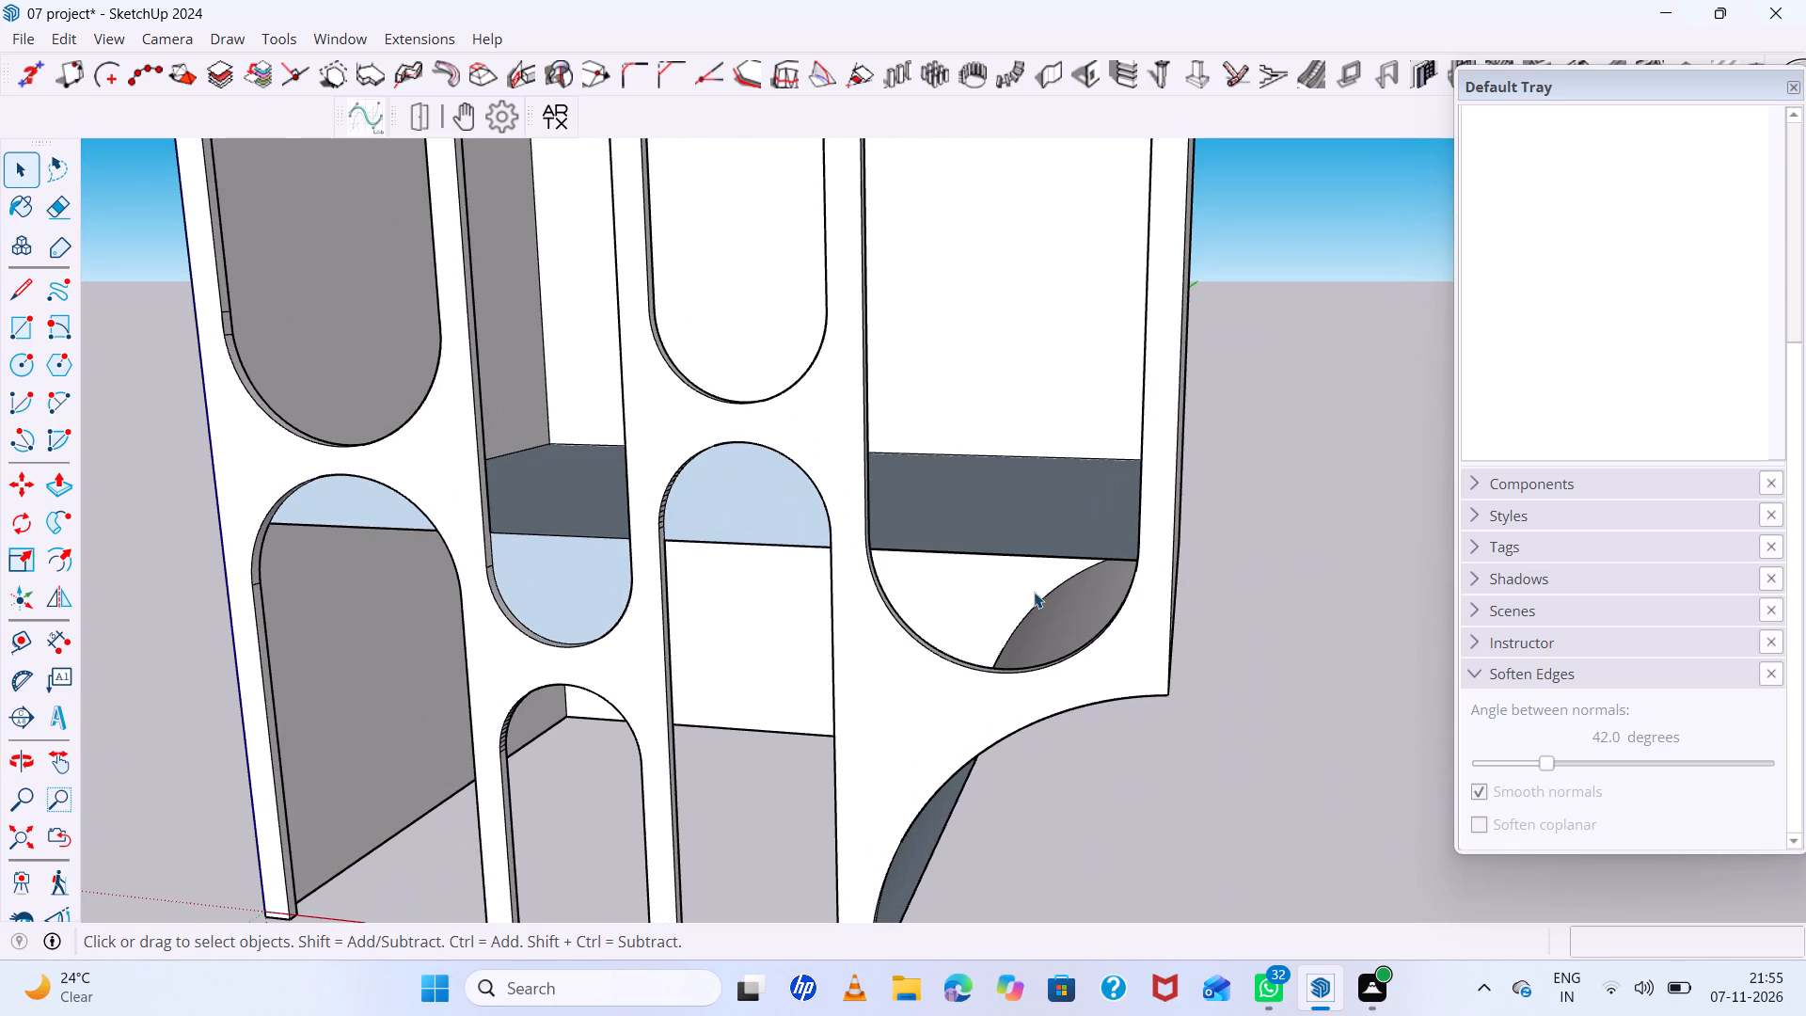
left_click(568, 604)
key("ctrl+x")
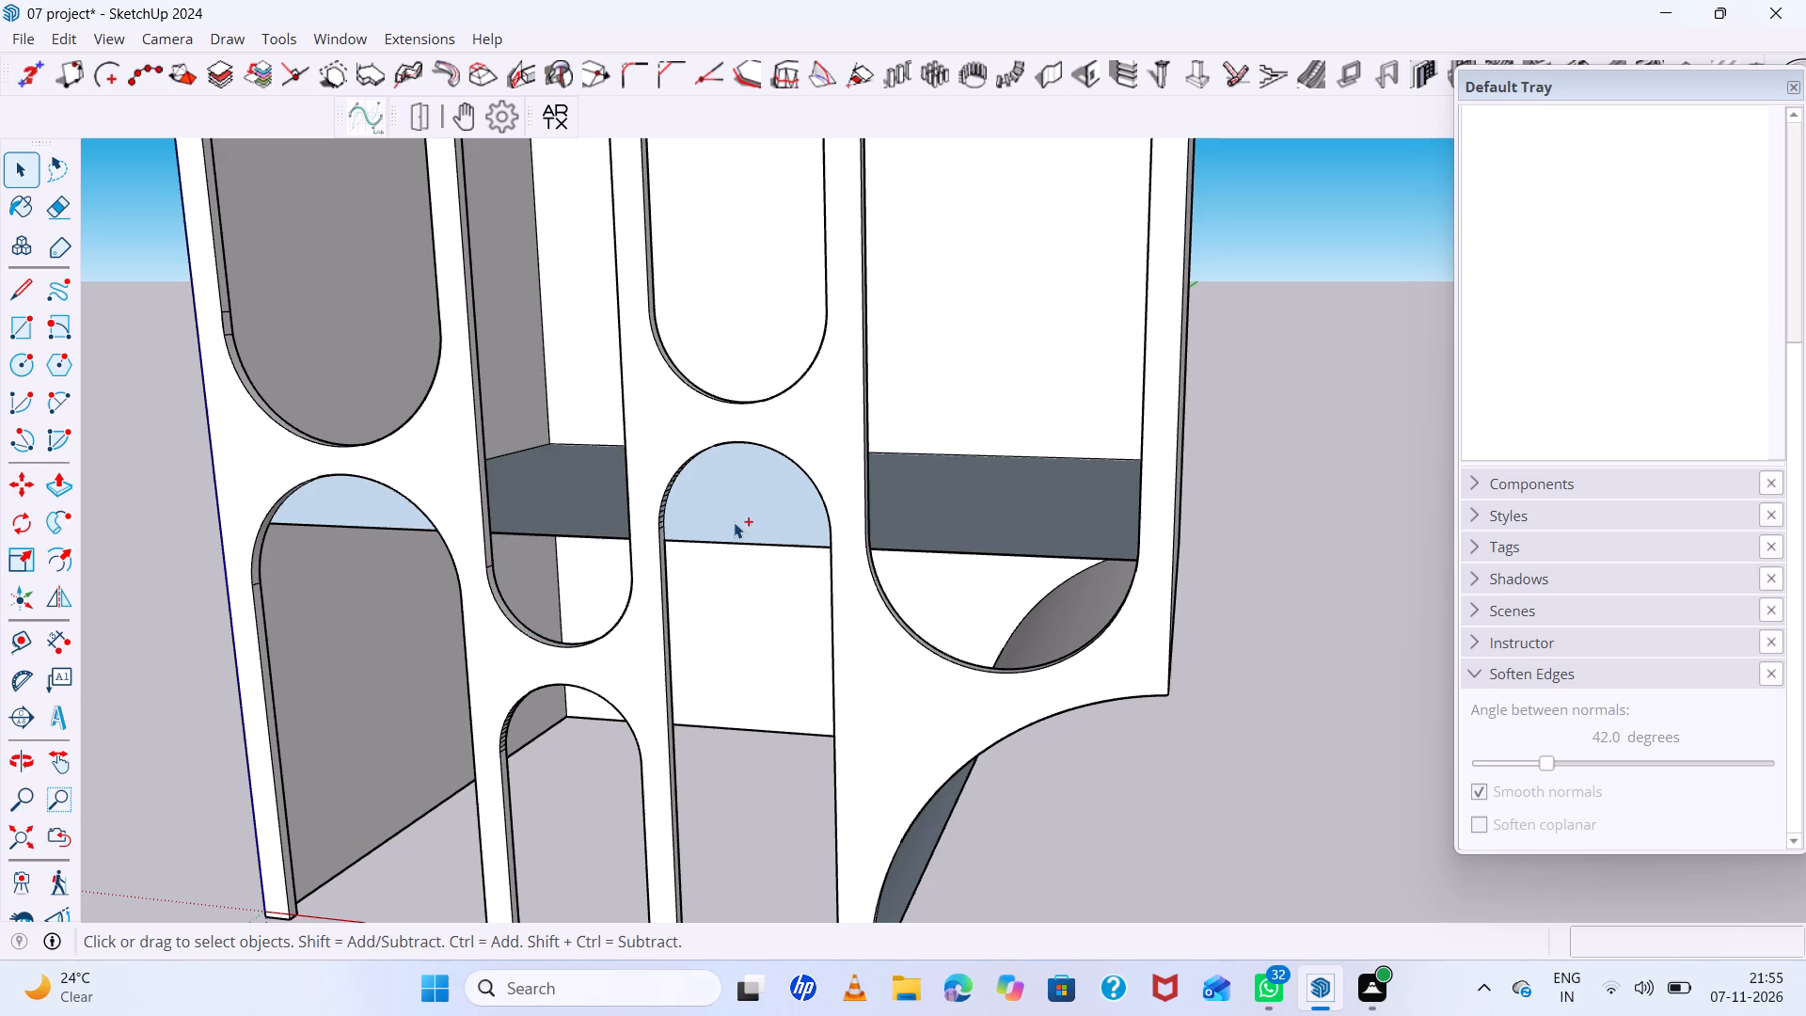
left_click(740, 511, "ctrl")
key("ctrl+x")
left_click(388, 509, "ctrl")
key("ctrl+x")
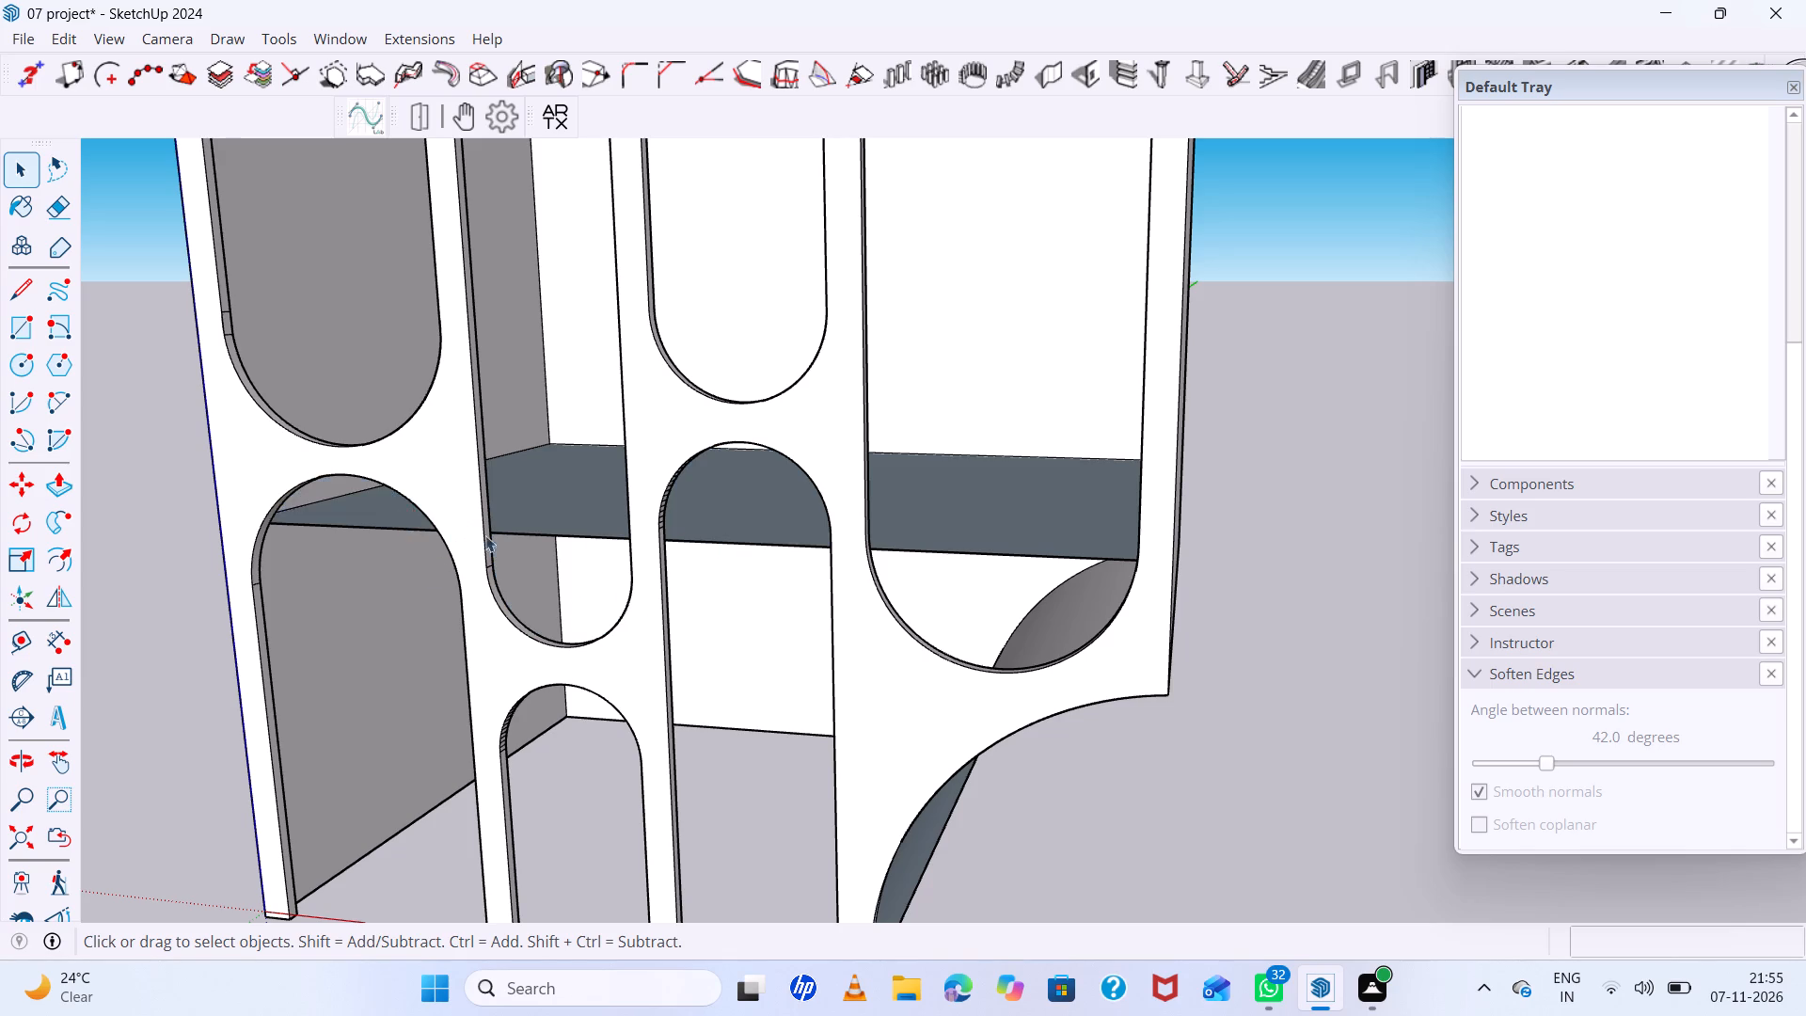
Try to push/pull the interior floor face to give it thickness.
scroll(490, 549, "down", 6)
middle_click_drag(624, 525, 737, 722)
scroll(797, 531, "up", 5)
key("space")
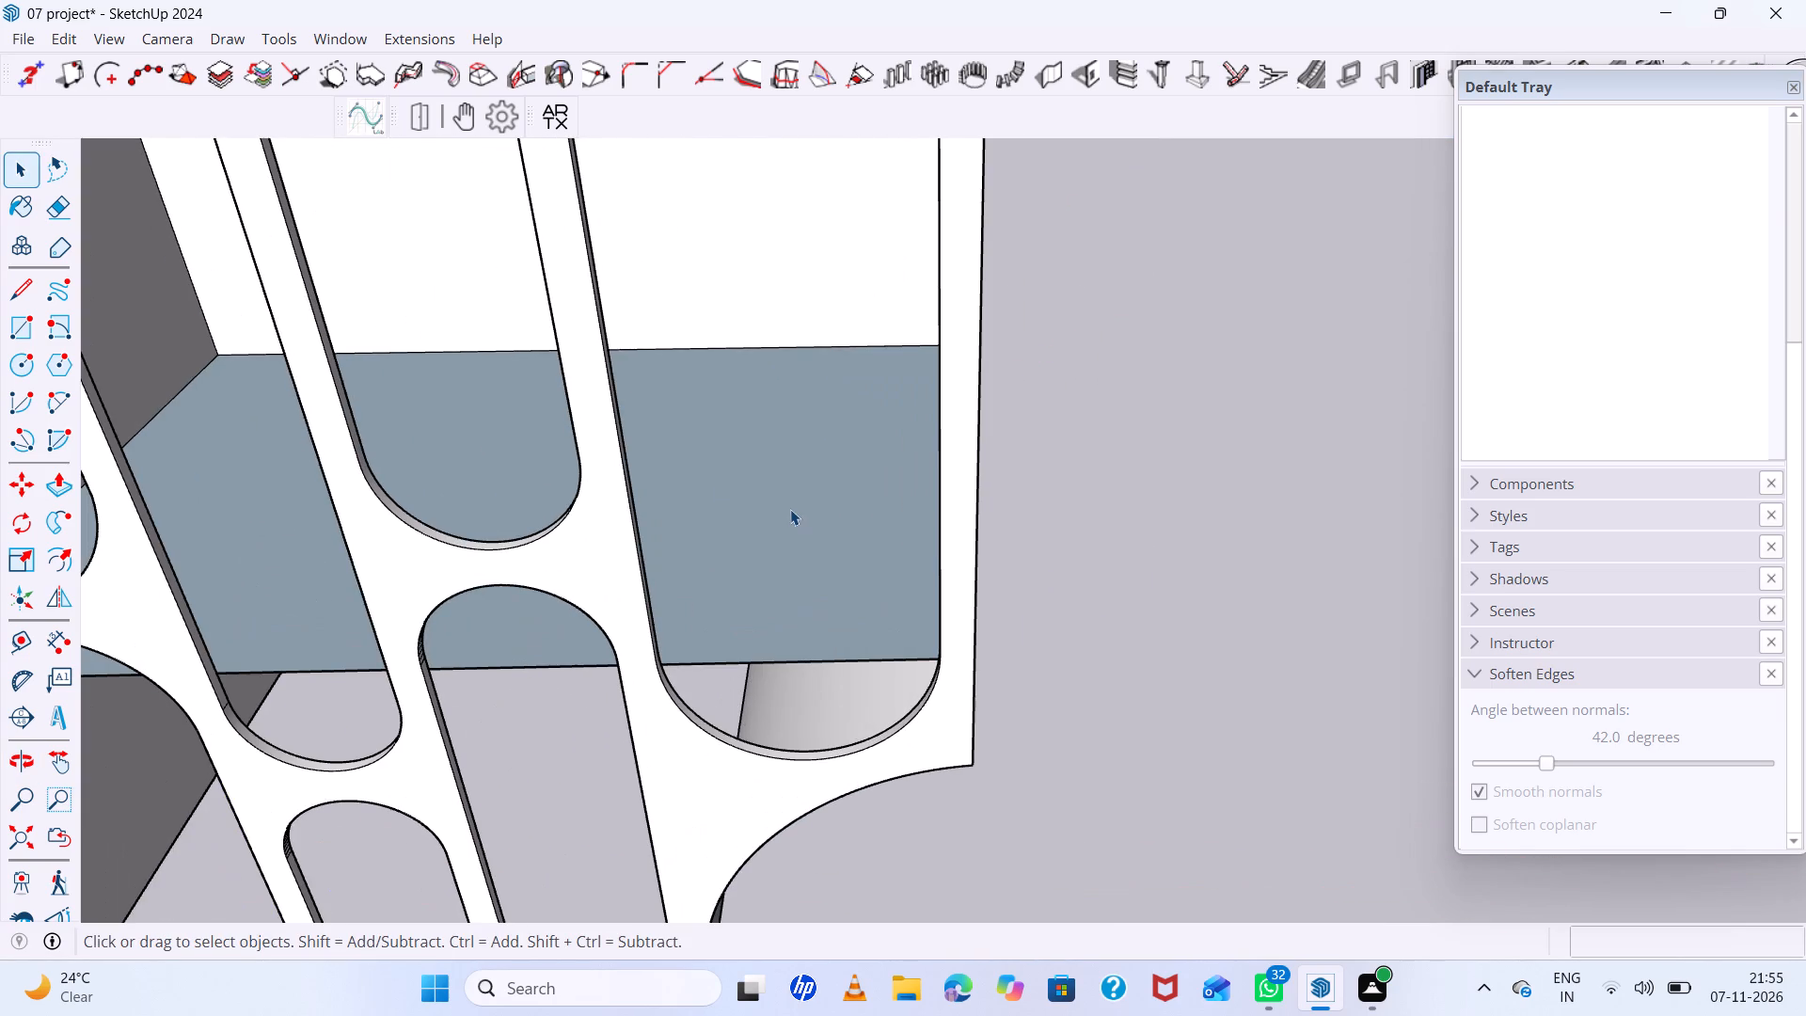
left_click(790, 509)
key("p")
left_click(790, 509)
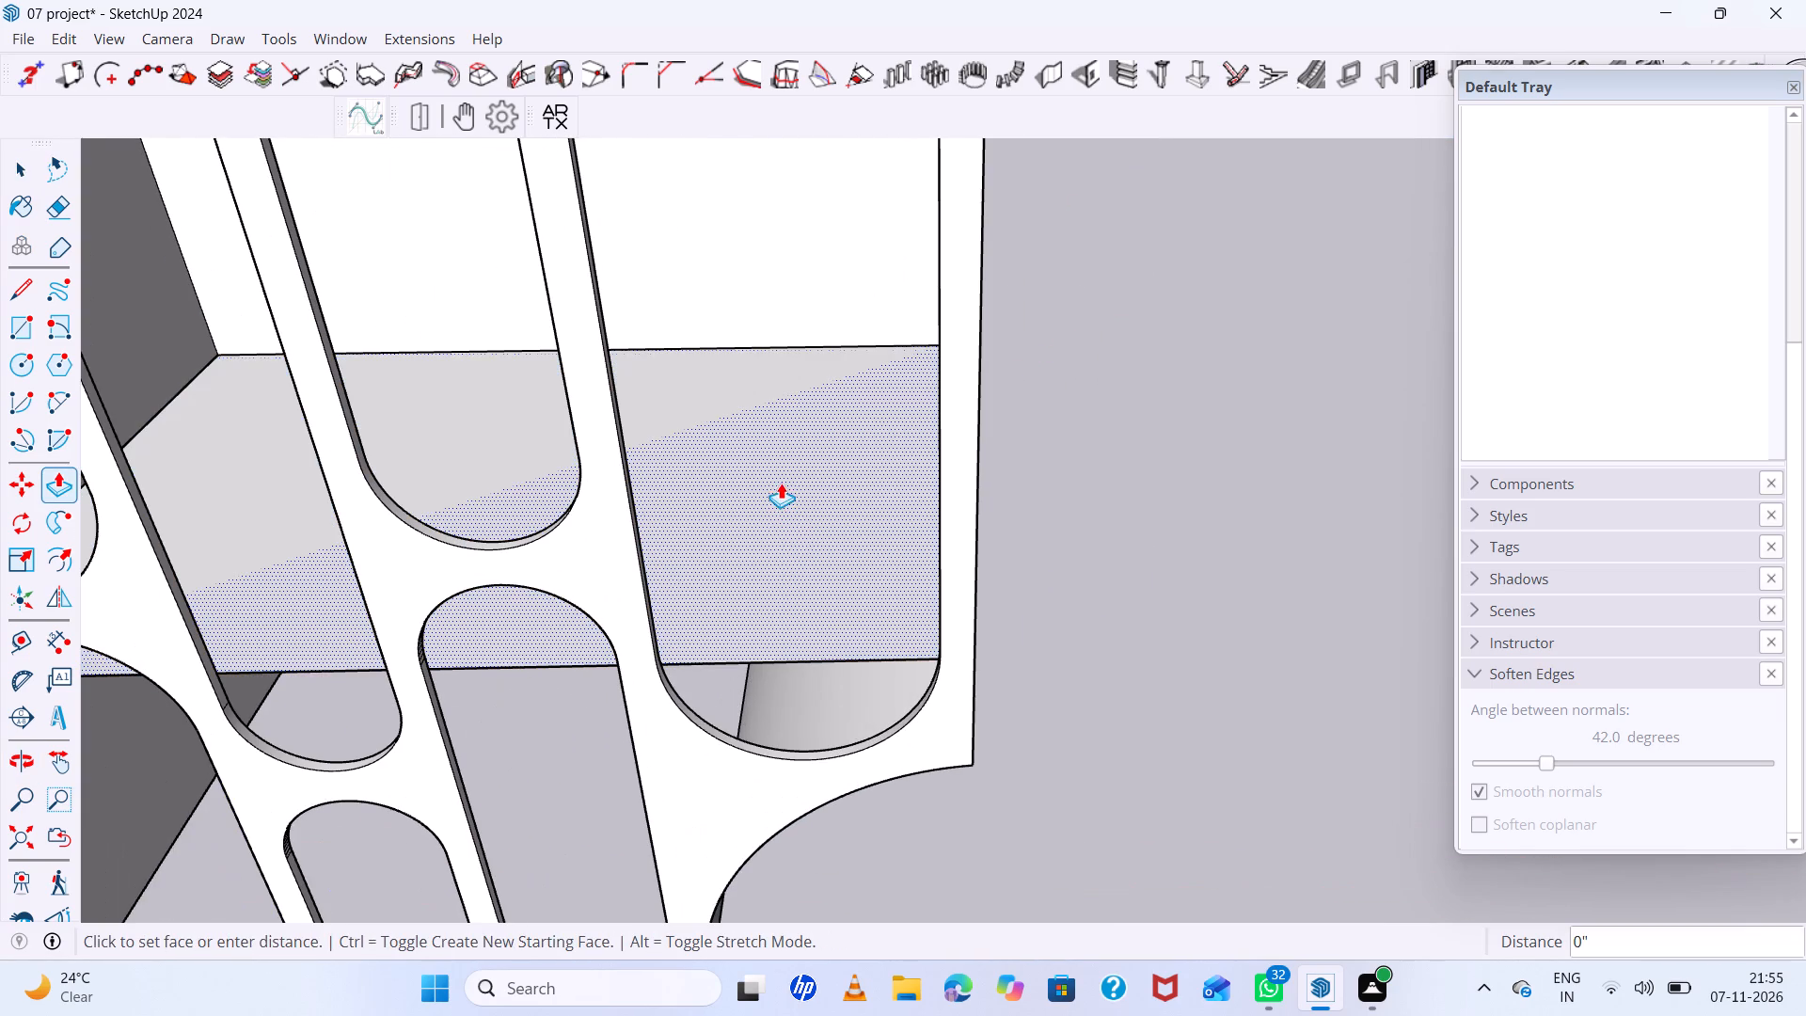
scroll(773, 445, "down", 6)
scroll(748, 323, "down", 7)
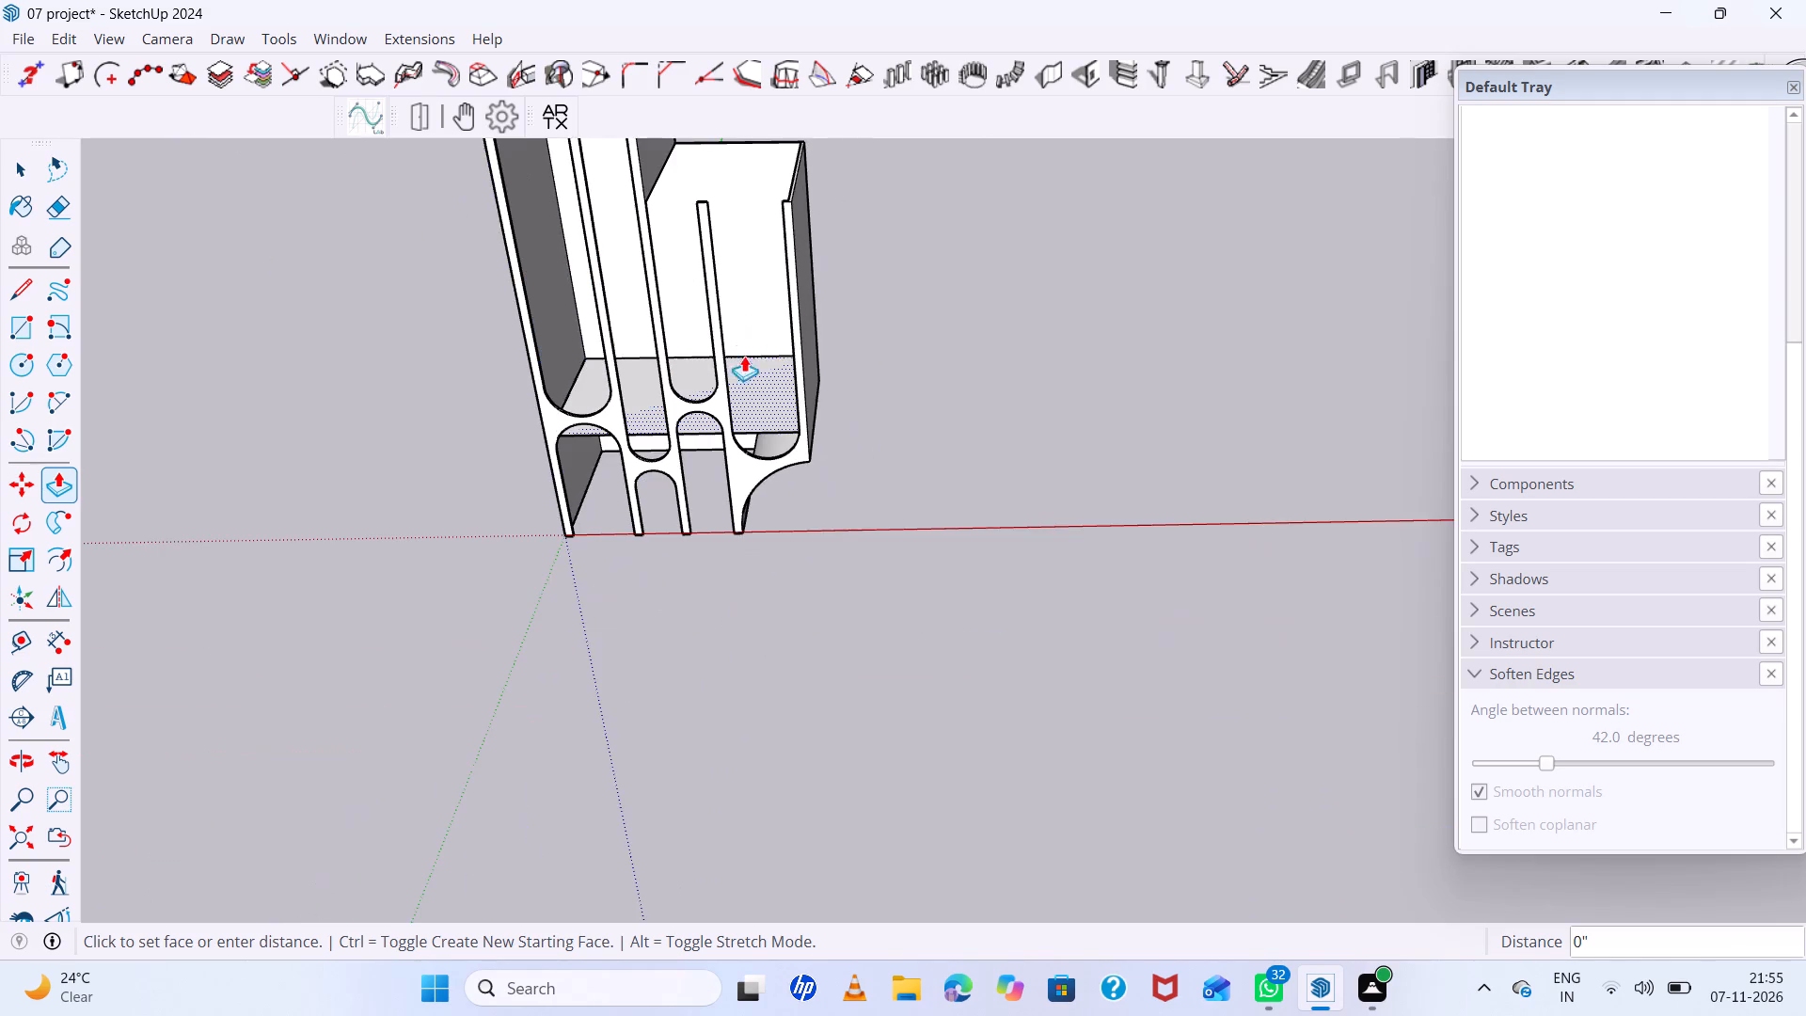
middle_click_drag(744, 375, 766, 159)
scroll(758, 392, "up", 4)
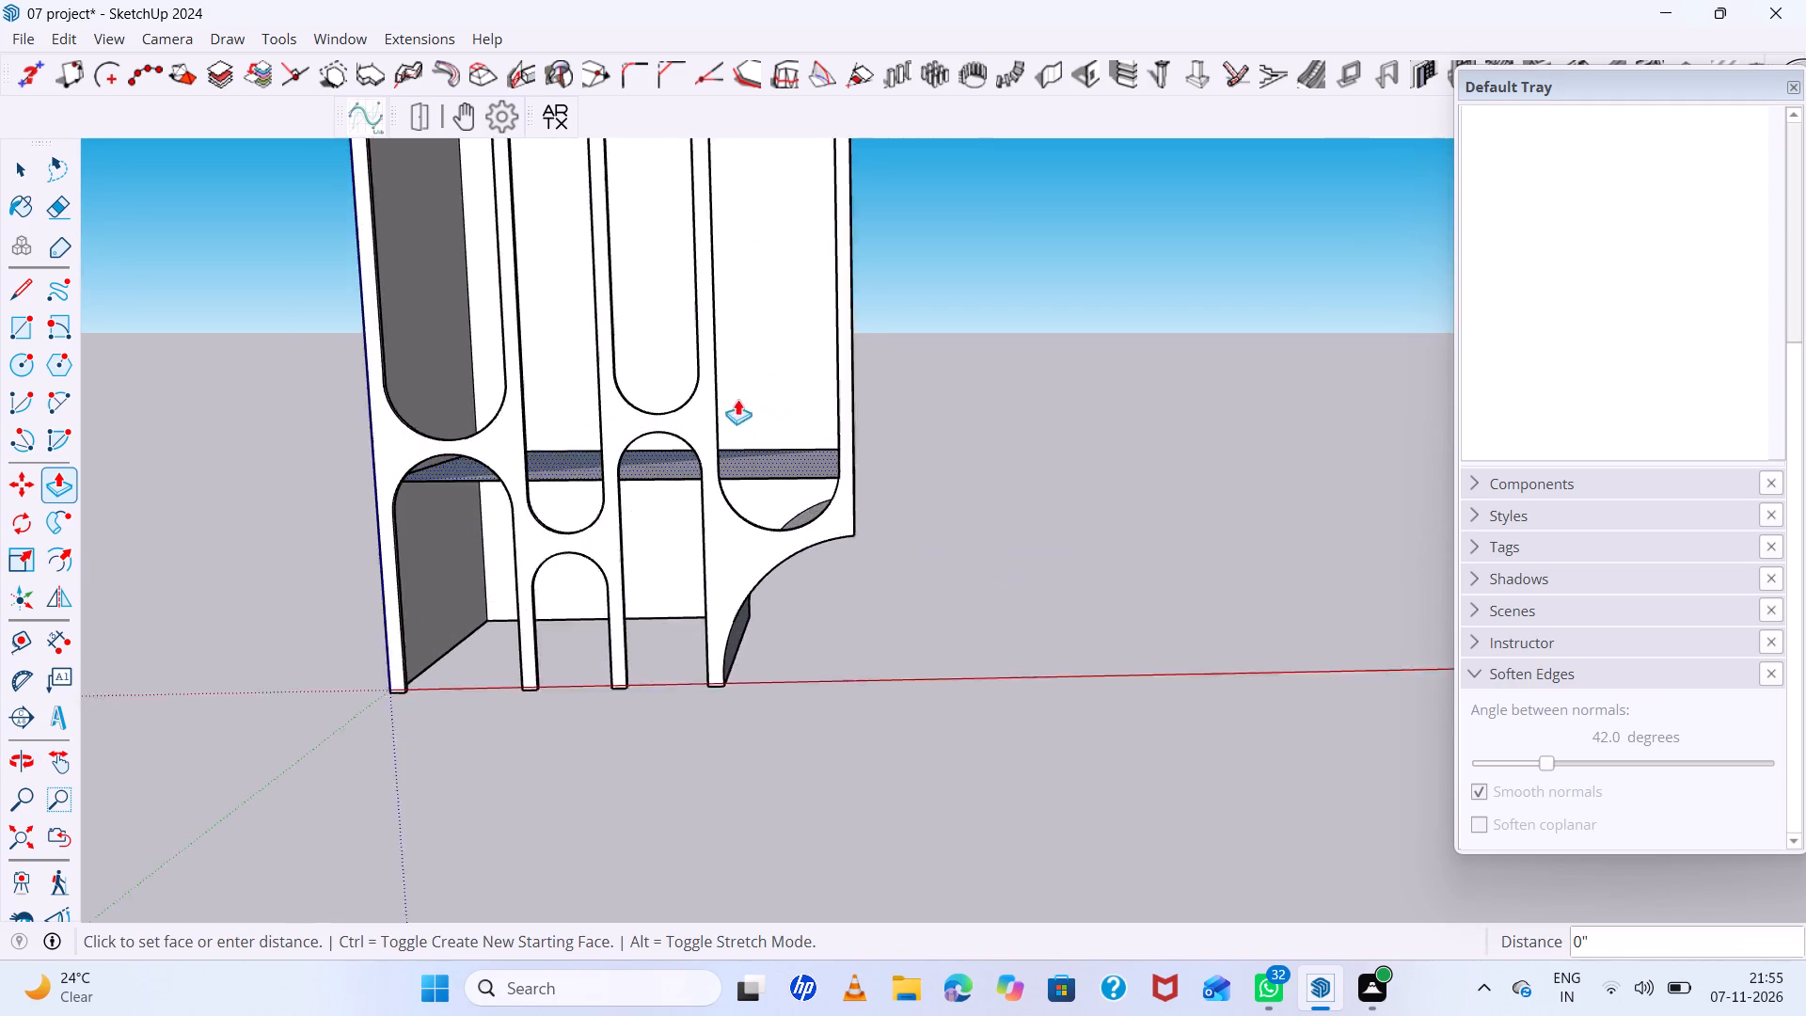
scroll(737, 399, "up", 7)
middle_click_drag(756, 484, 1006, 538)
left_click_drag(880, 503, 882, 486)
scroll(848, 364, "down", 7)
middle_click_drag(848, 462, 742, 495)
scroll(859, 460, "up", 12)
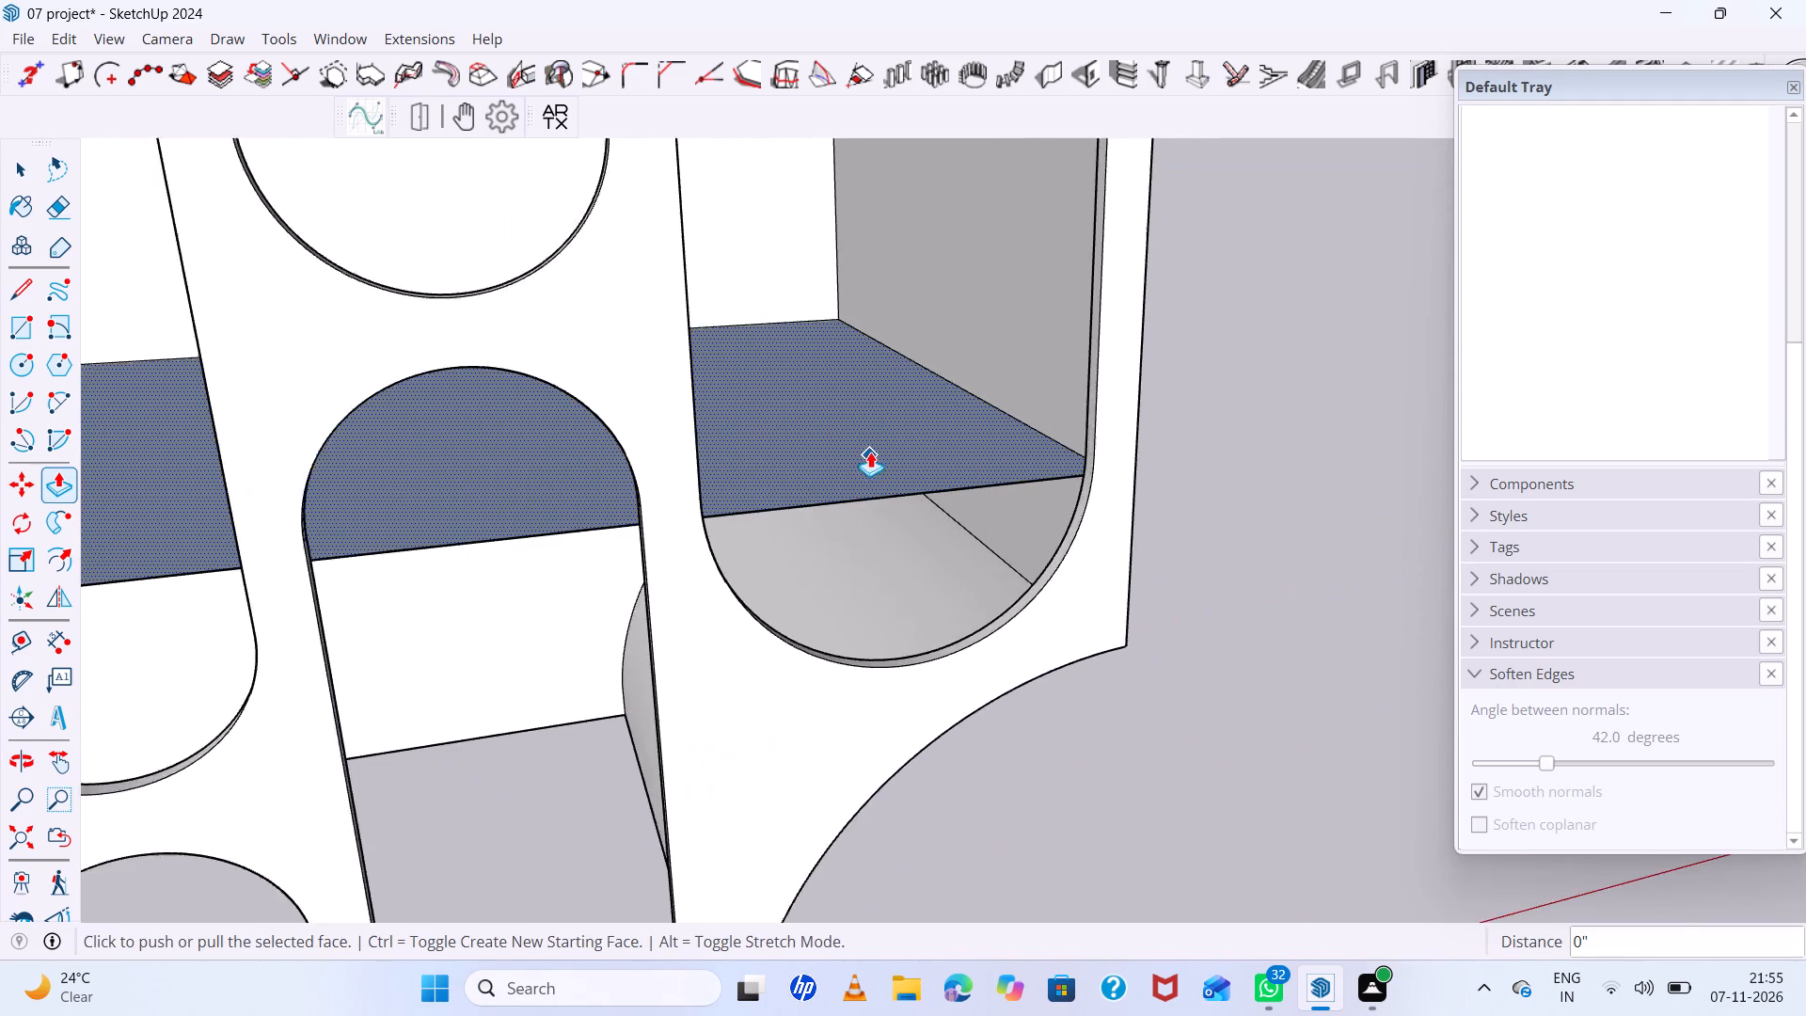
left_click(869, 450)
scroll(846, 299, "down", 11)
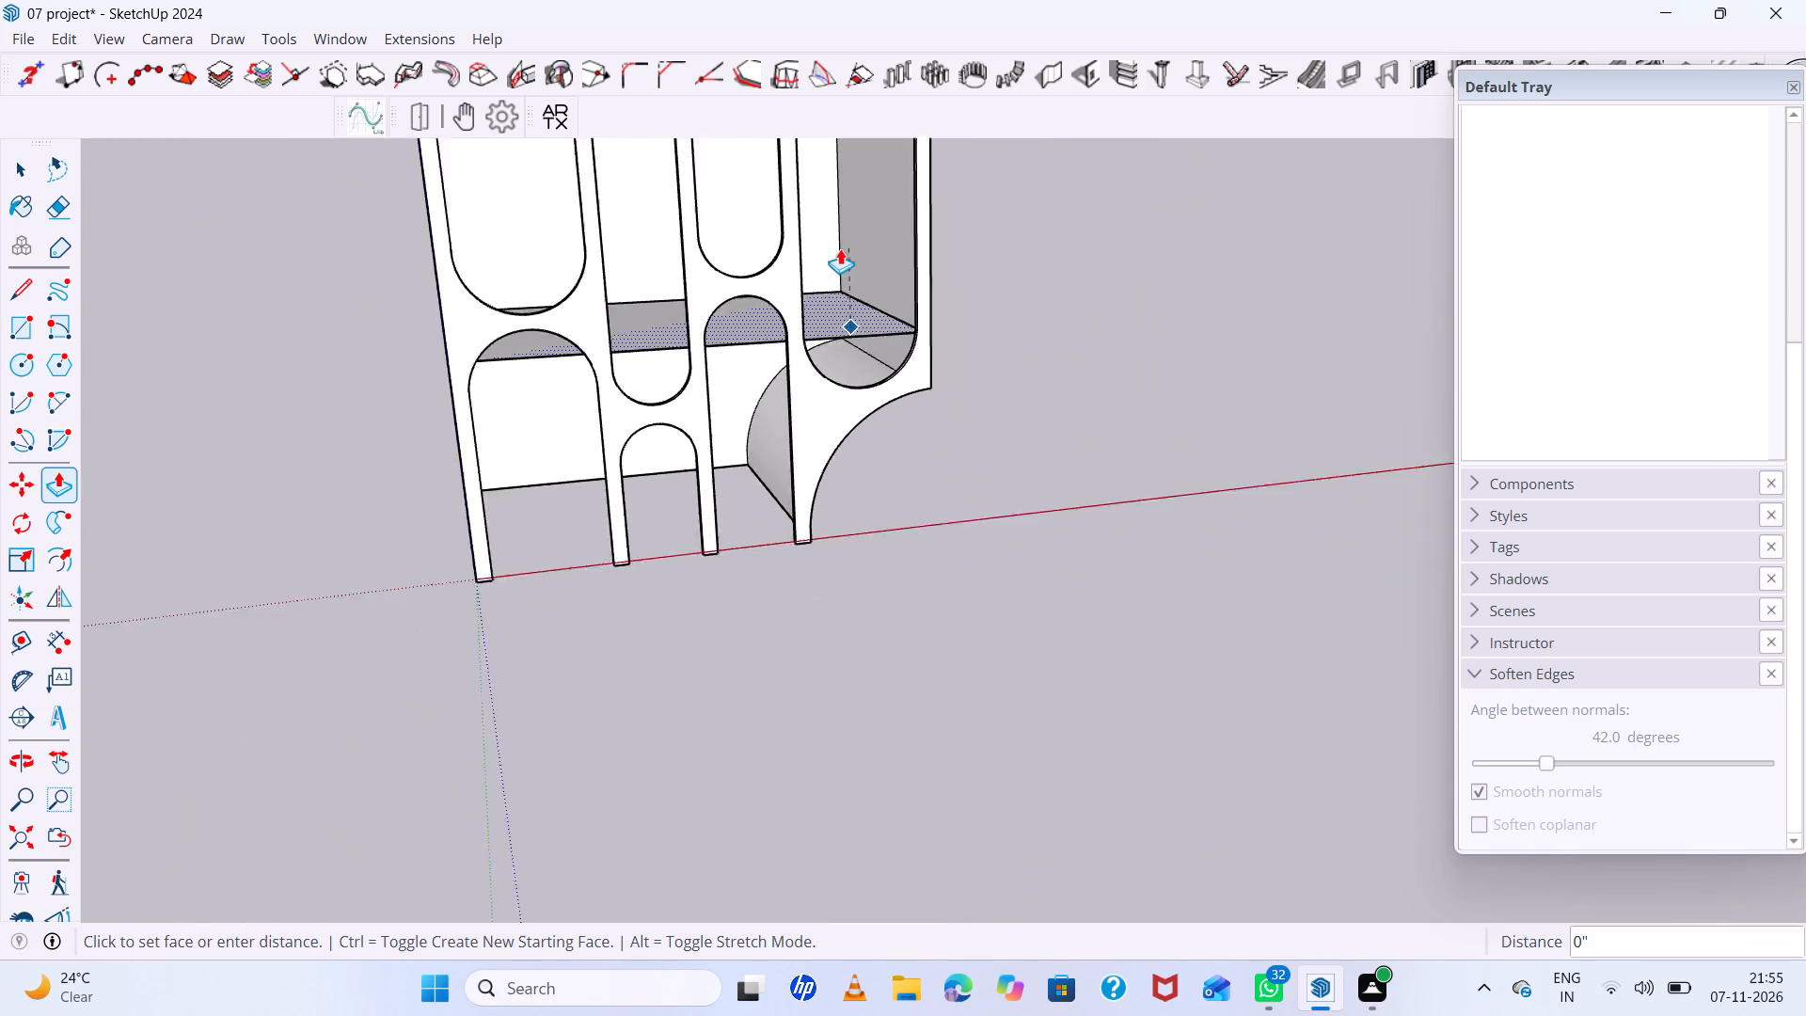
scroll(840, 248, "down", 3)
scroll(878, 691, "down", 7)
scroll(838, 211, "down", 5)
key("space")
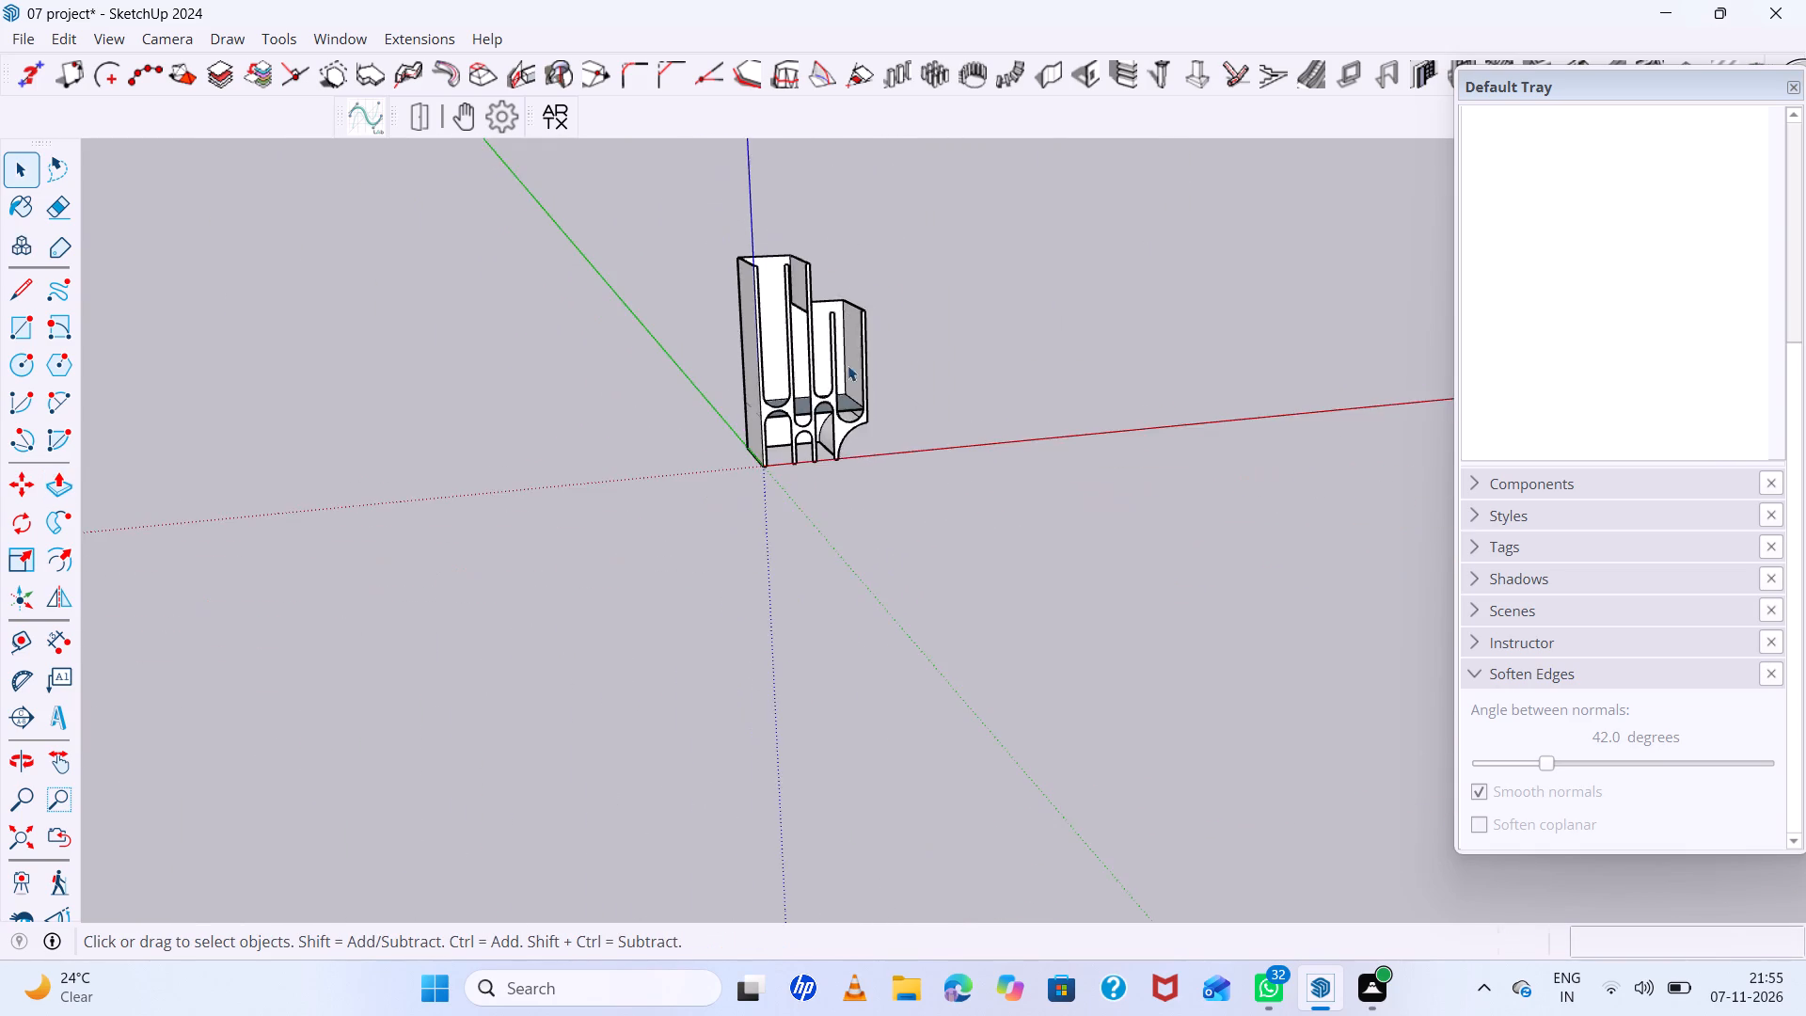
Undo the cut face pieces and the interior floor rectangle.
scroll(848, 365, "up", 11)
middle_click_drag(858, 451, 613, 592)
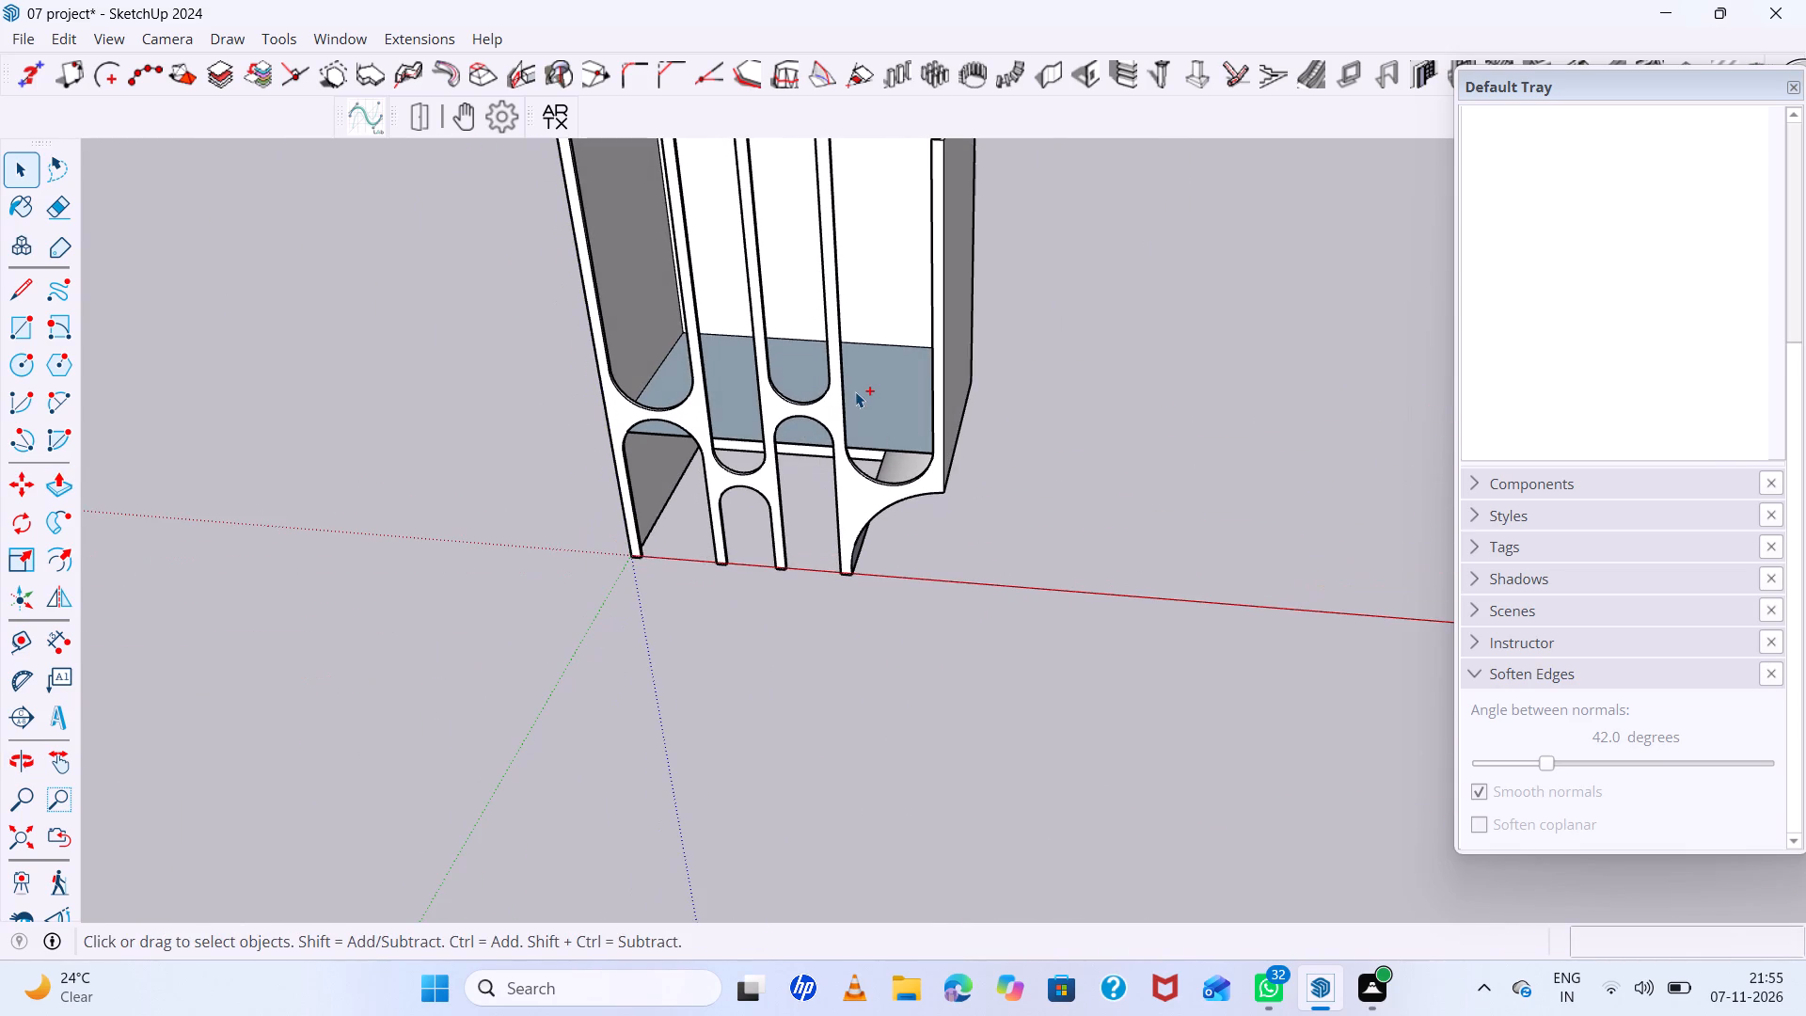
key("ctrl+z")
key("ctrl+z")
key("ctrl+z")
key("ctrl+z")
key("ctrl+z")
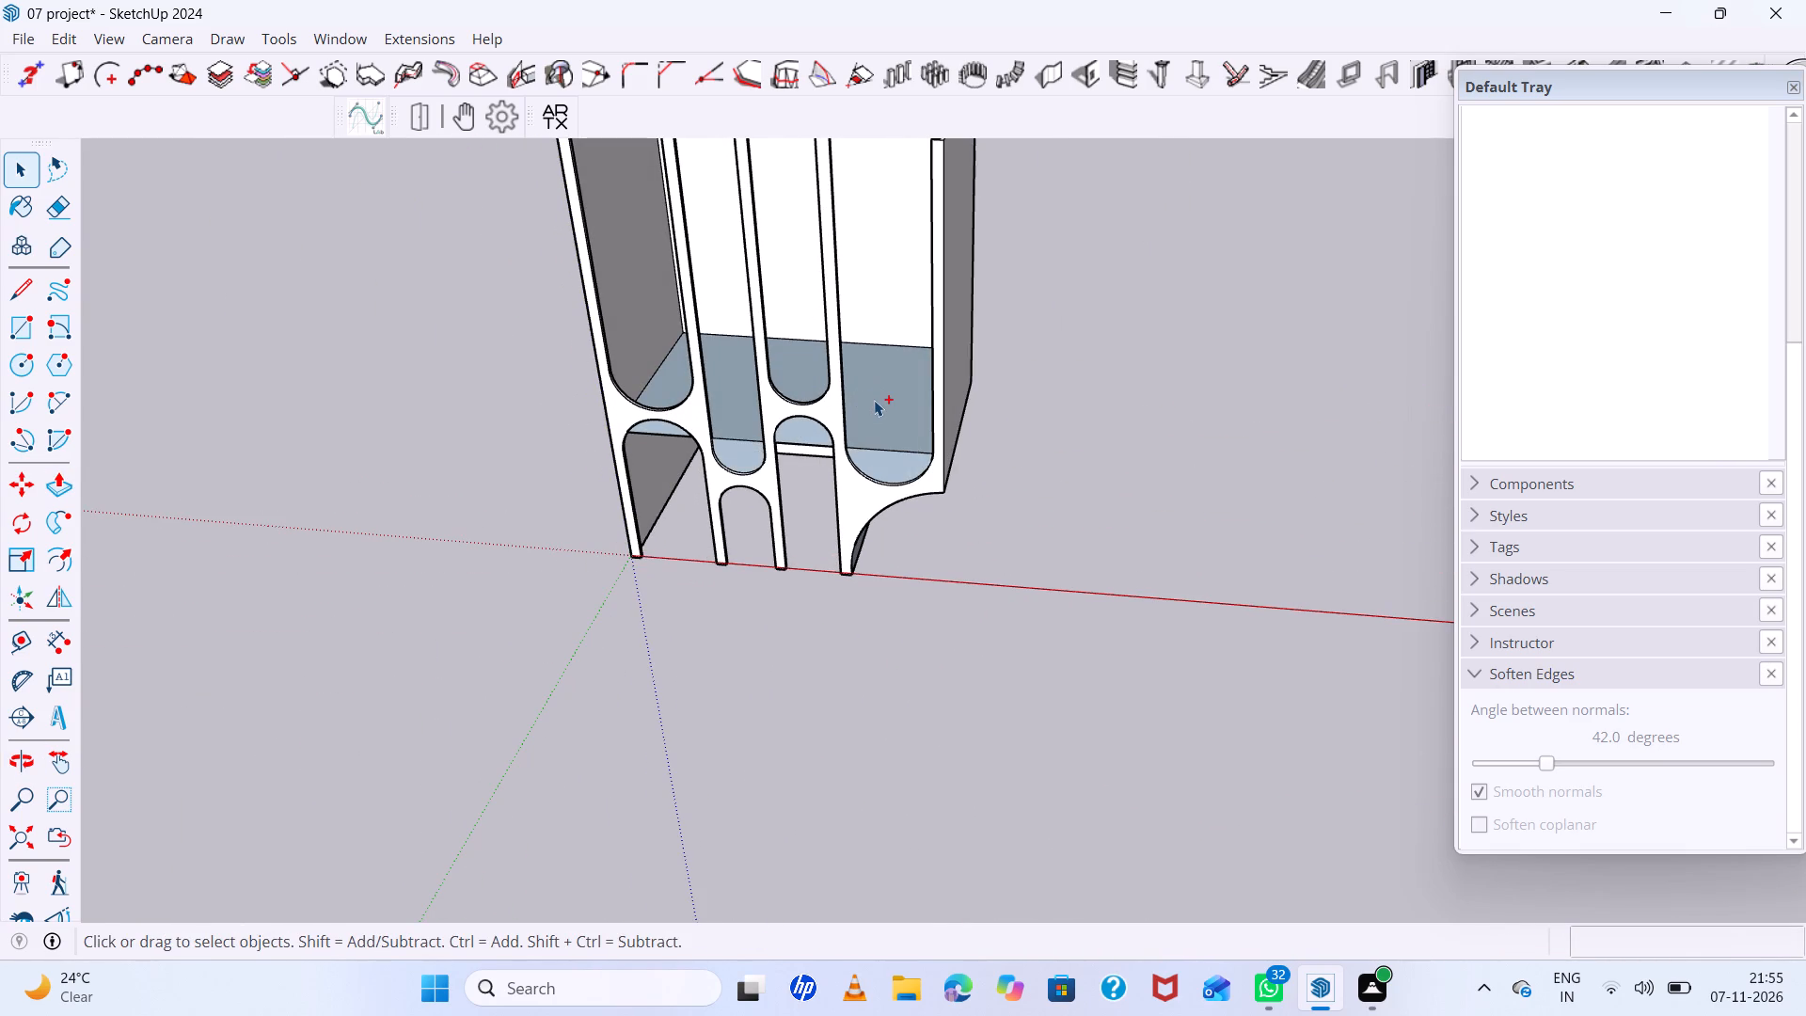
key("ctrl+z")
Select all the connected geometry of the box and make it a group.
scroll(867, 395, "down", 3)
triple_click(915, 345)
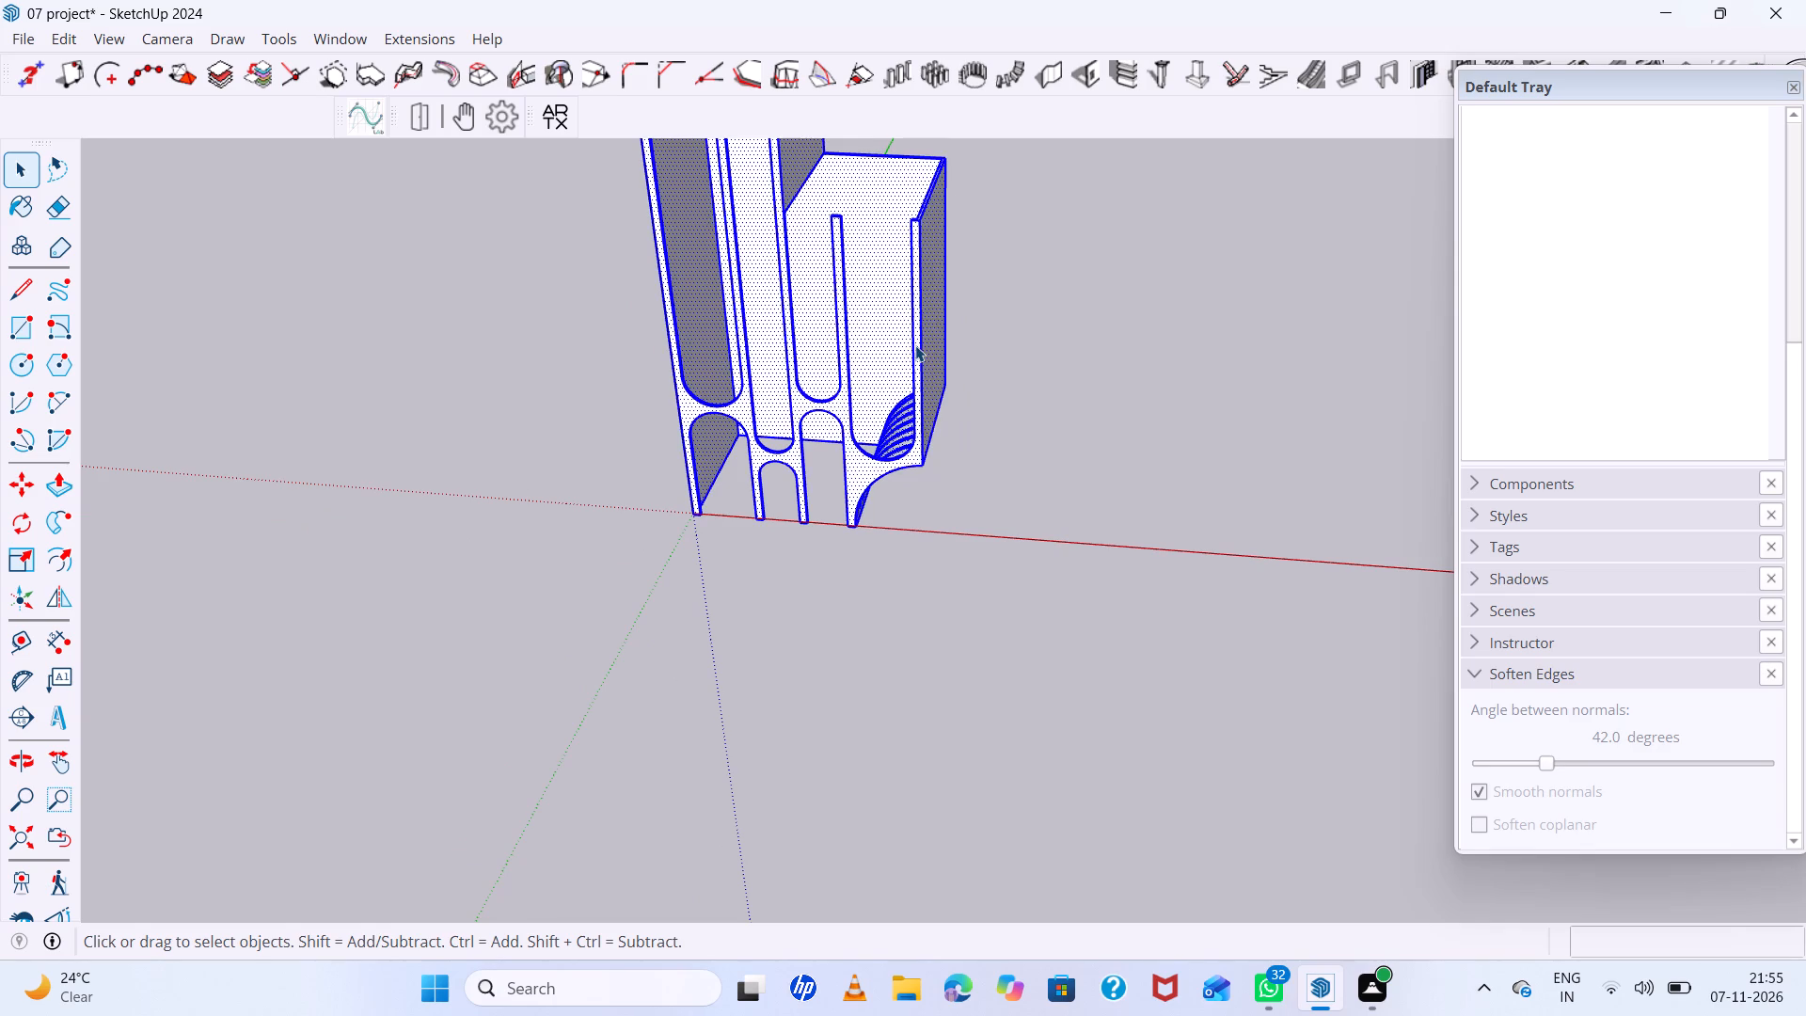
double_click(915, 345)
right_click(915, 345)
left_click(1063, 220)
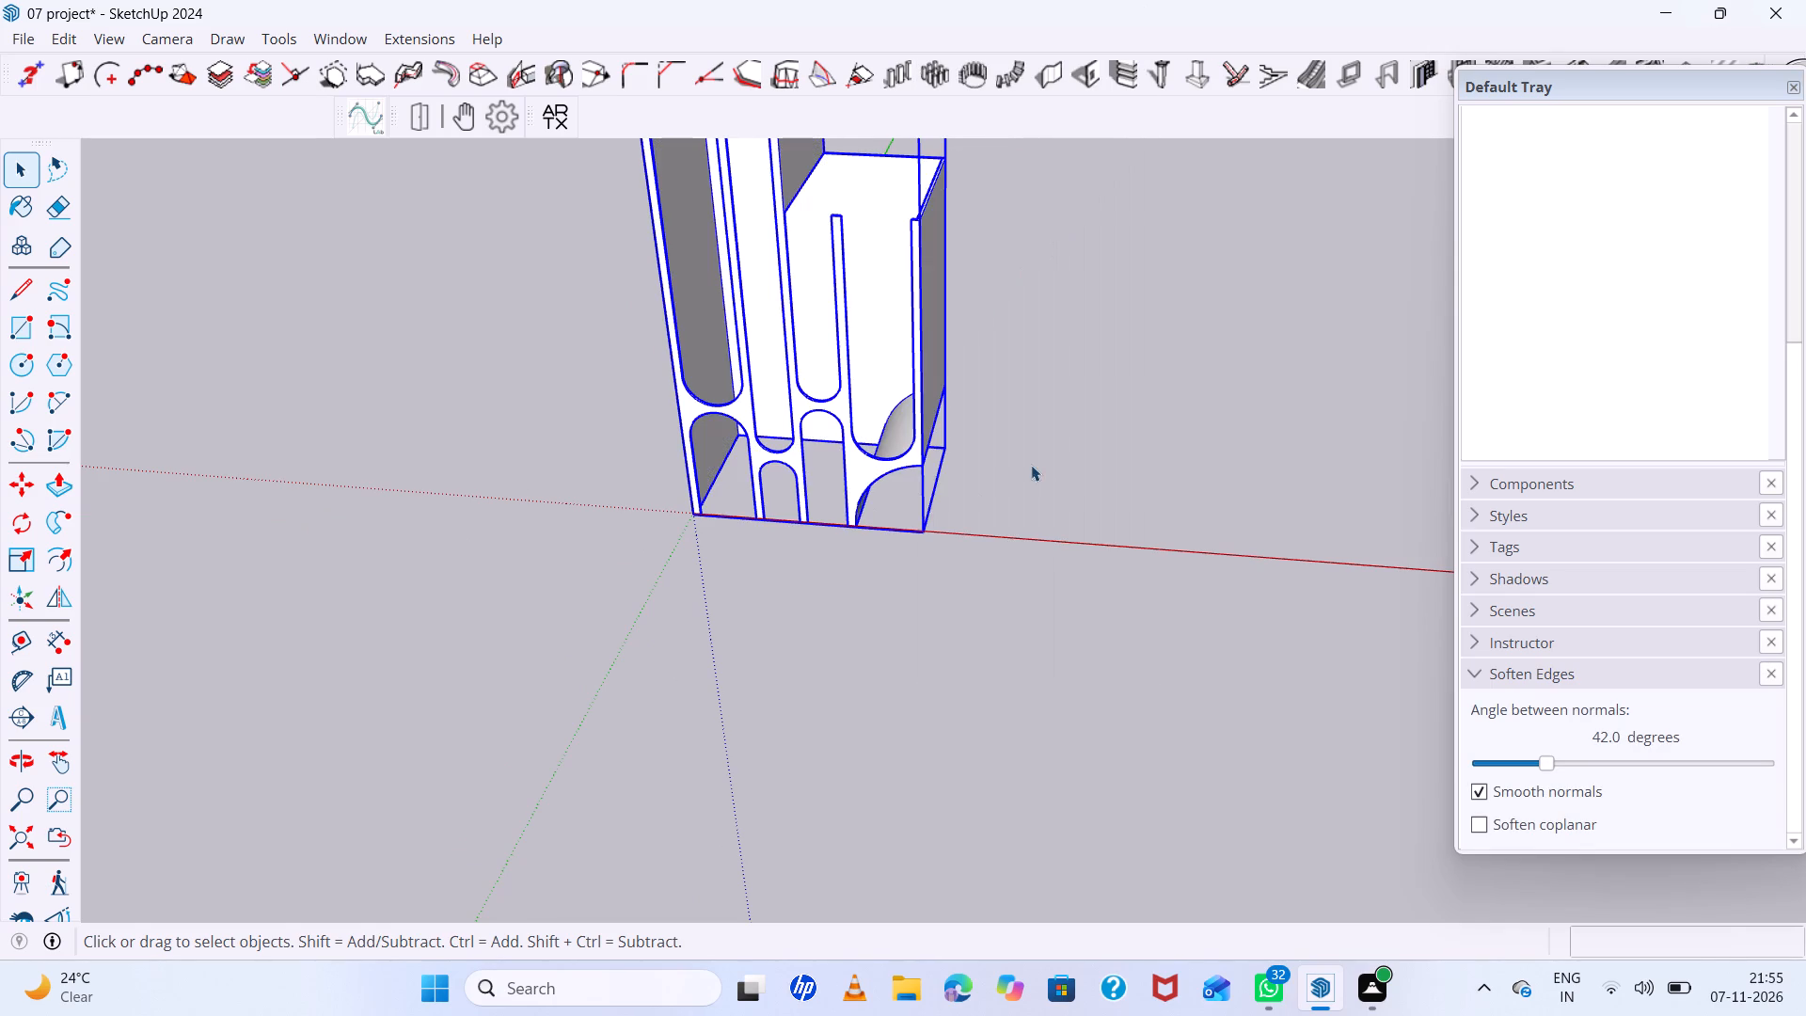
left_click(1031, 465)
Draw a horizontal rectangle about 62' 9" by 43' inside the box, spanning between its inner walls as the interior floor.
scroll(819, 325, "up", 6)
middle_click_drag(762, 382, 818, 543)
scroll(654, 374, "down", 13)
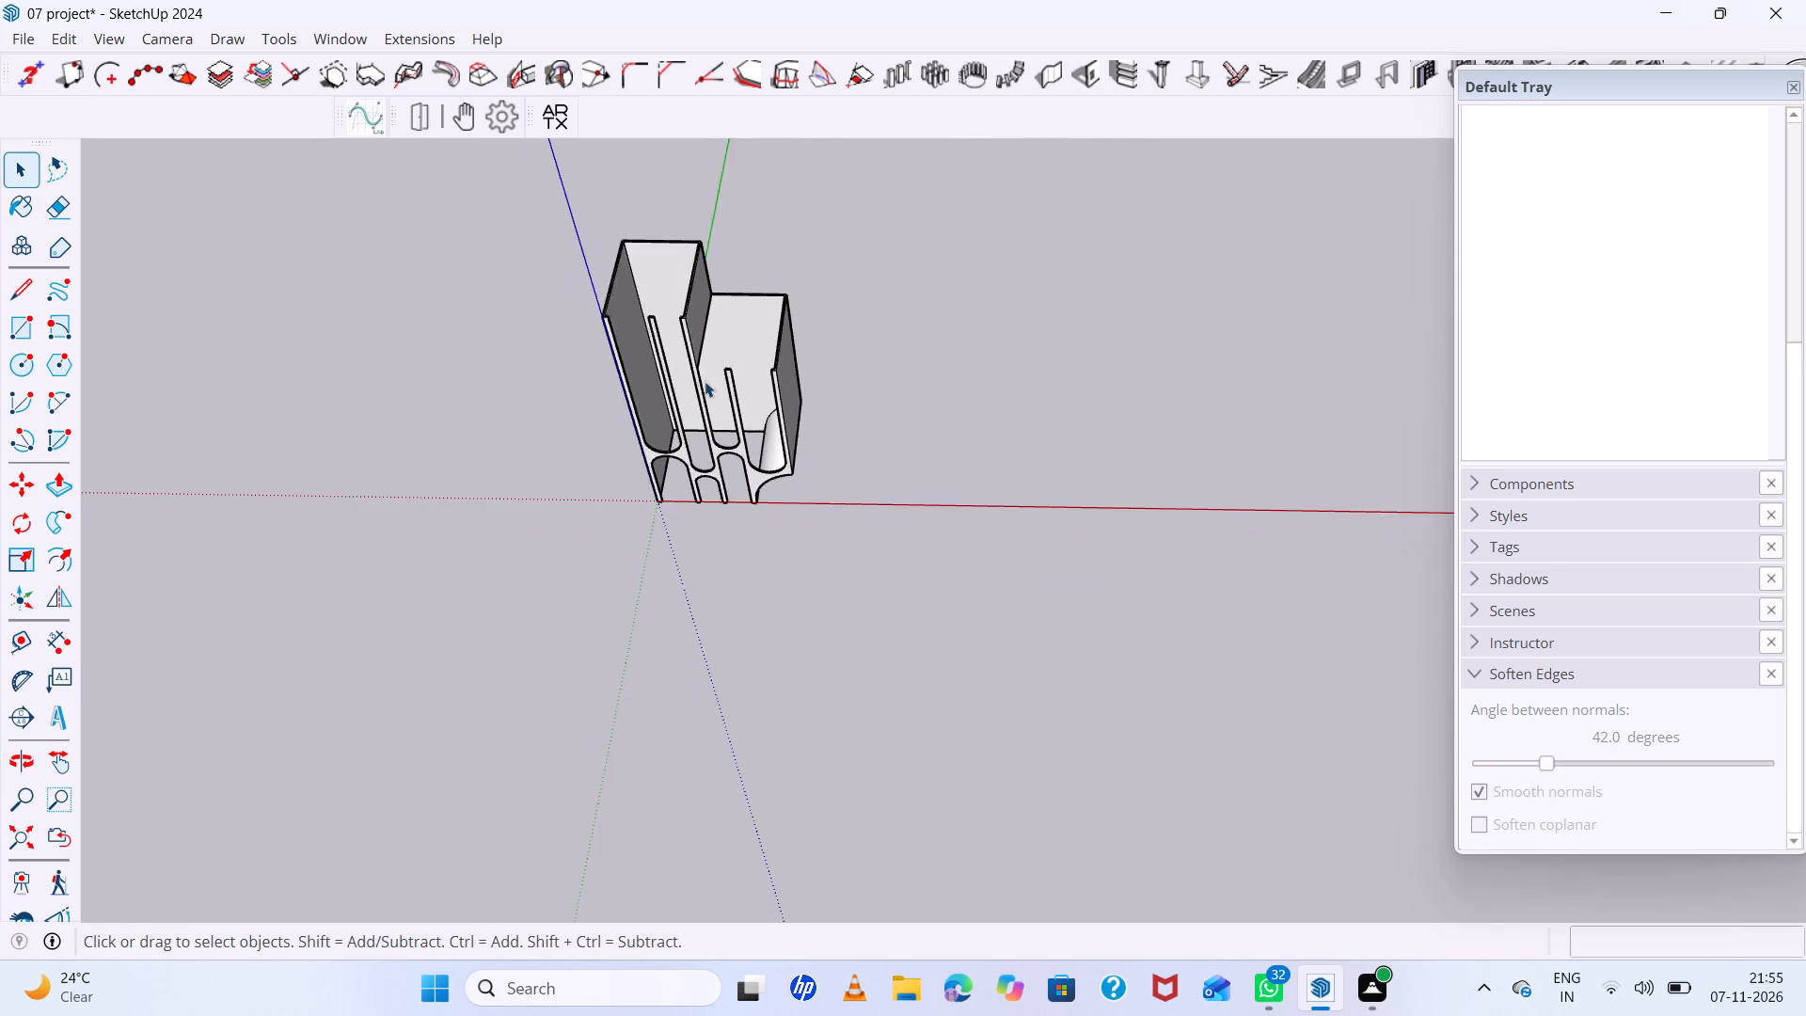
middle_click_drag(705, 382, 761, 514)
scroll(601, 297, "up", 5)
scroll(756, 380, "up", 5)
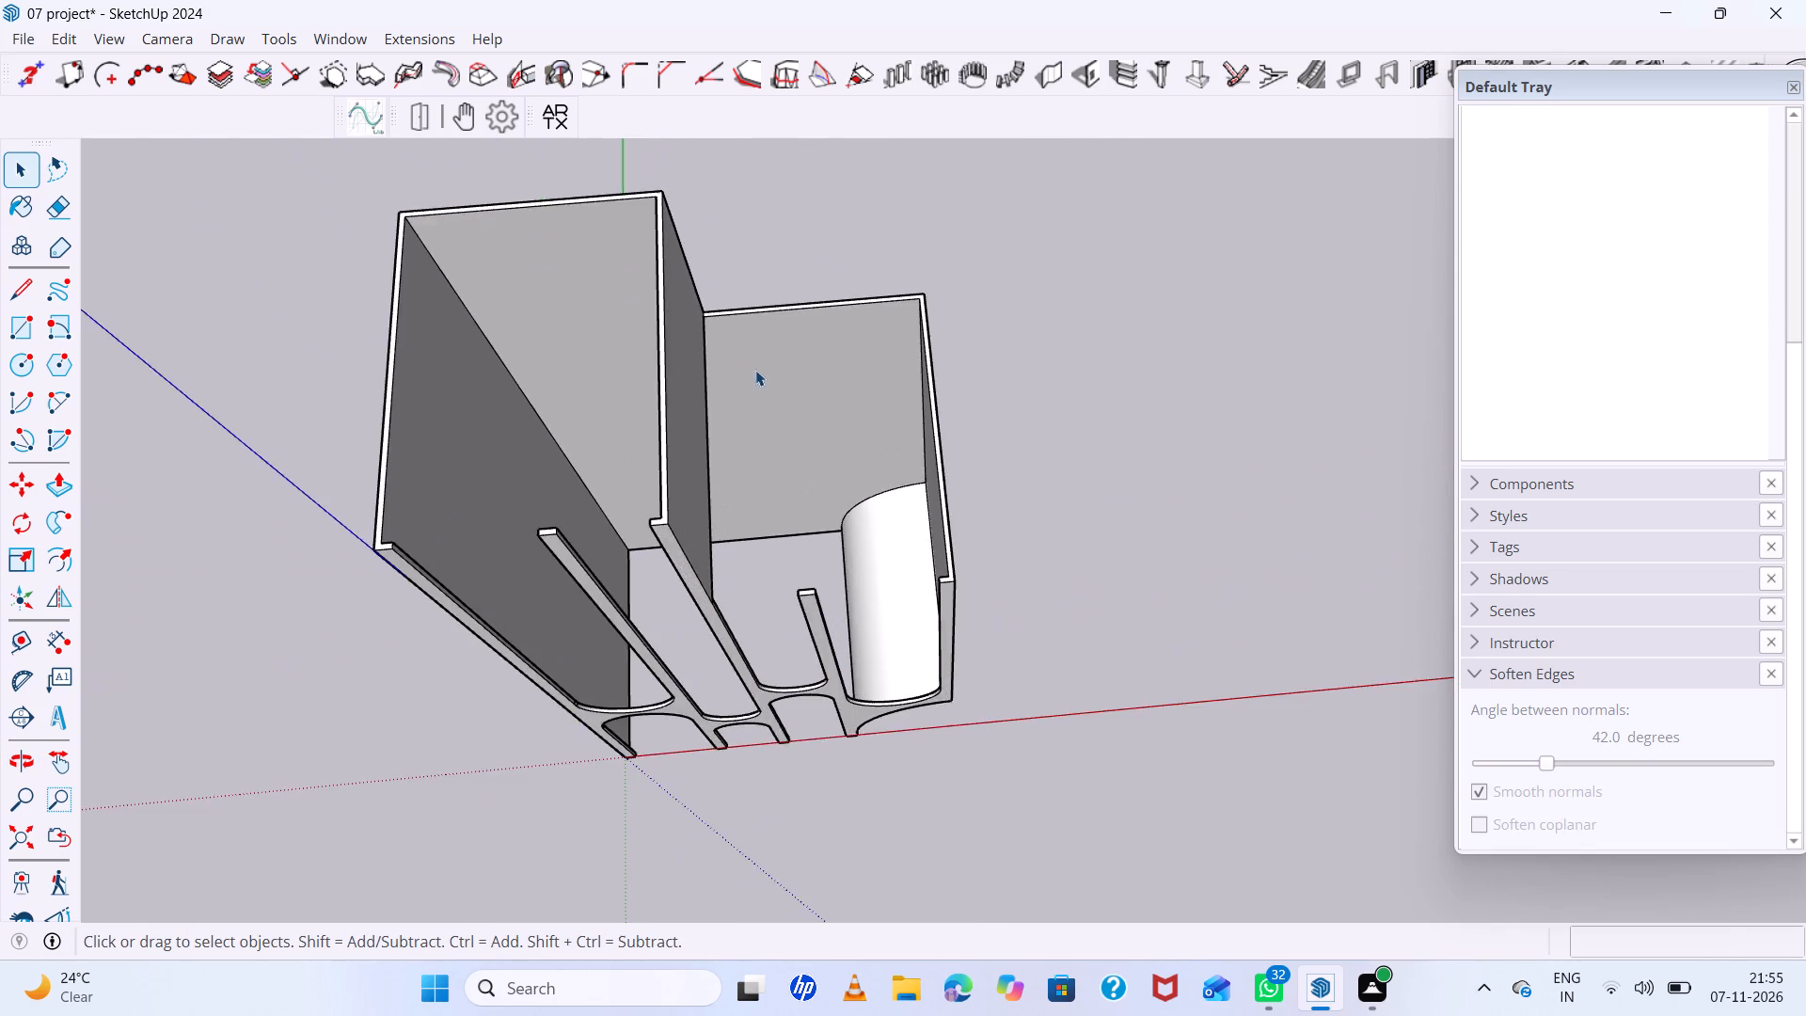
middle_click_drag(755, 370, 800, 8)
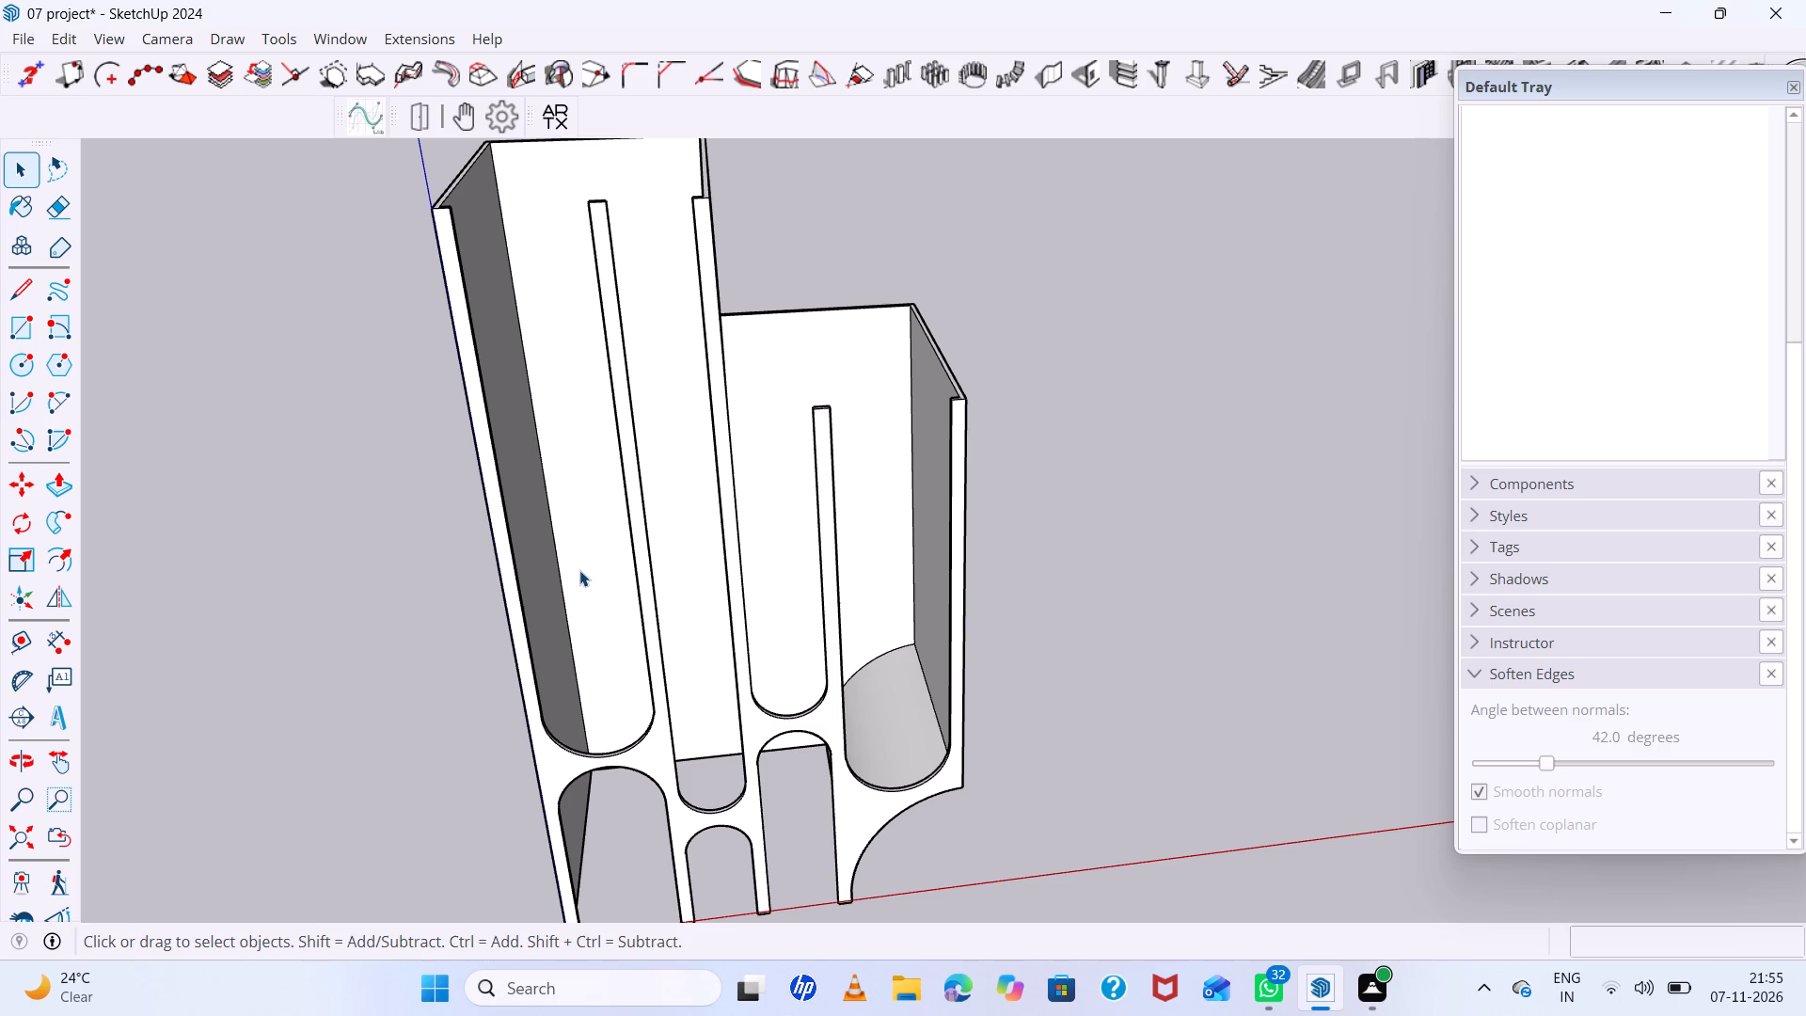
key("r")
left_click(551, 538)
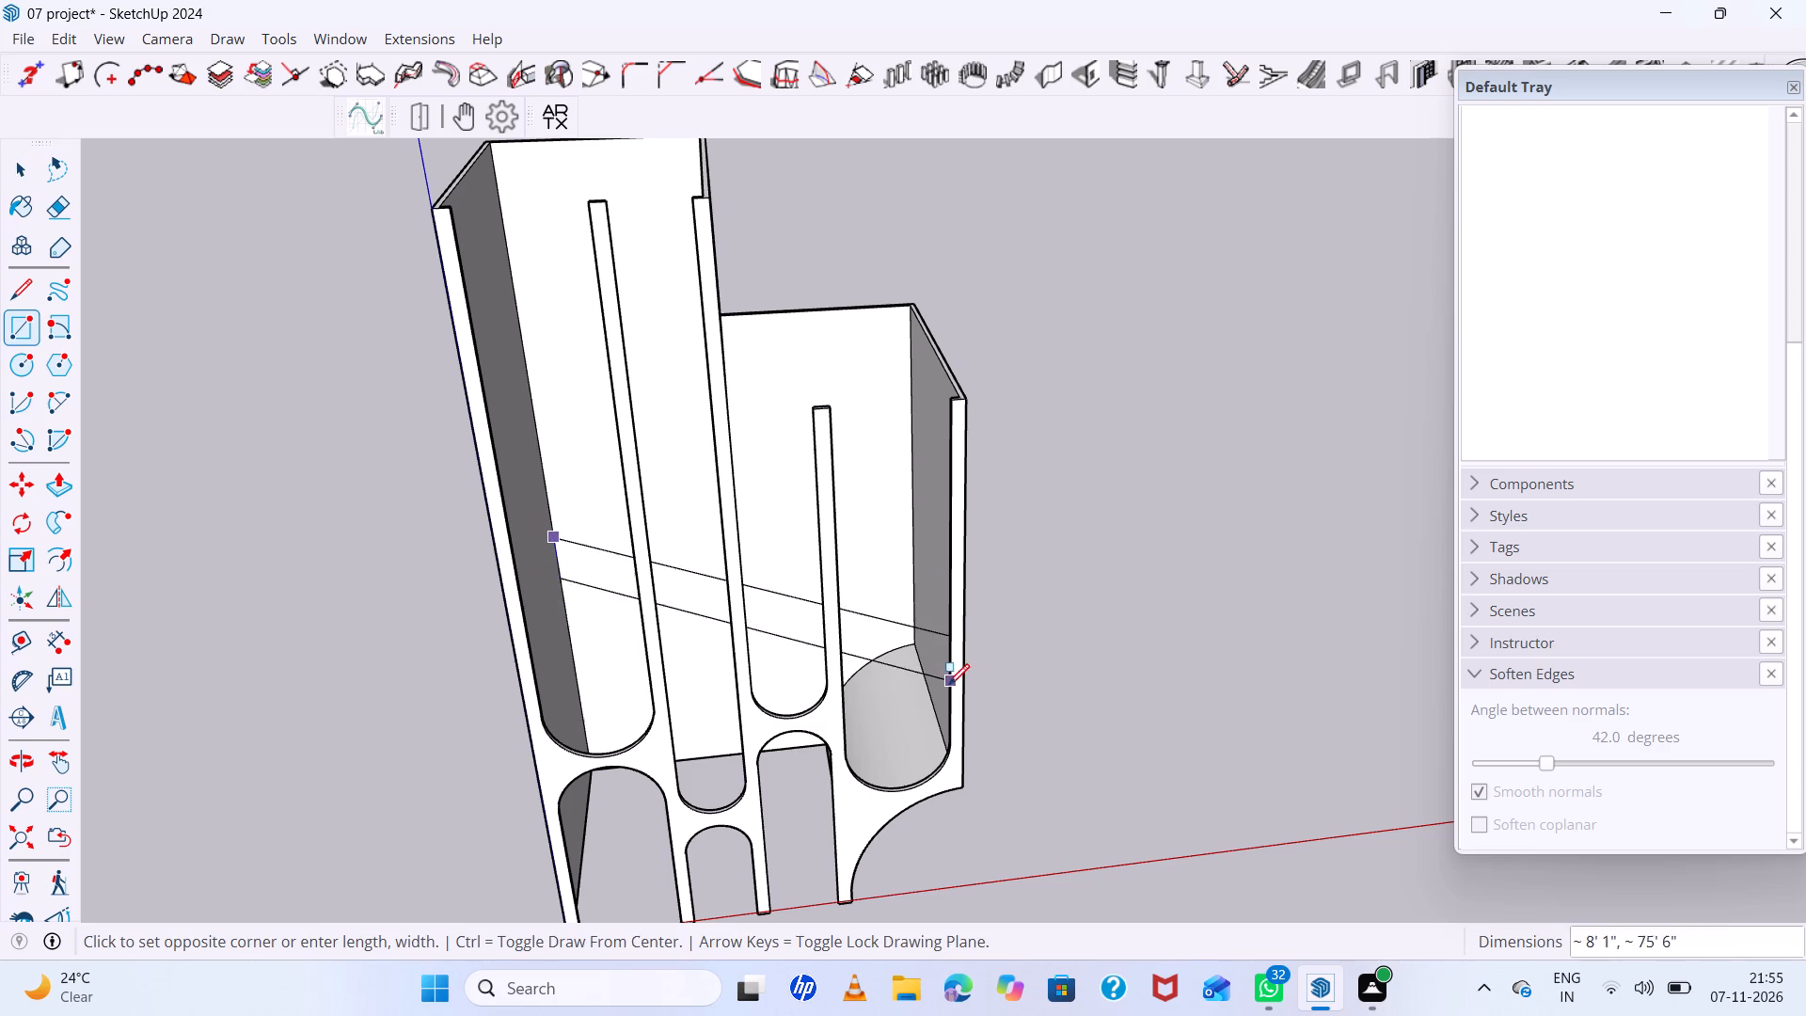
scroll(874, 669, "up", 1)
key("Up")
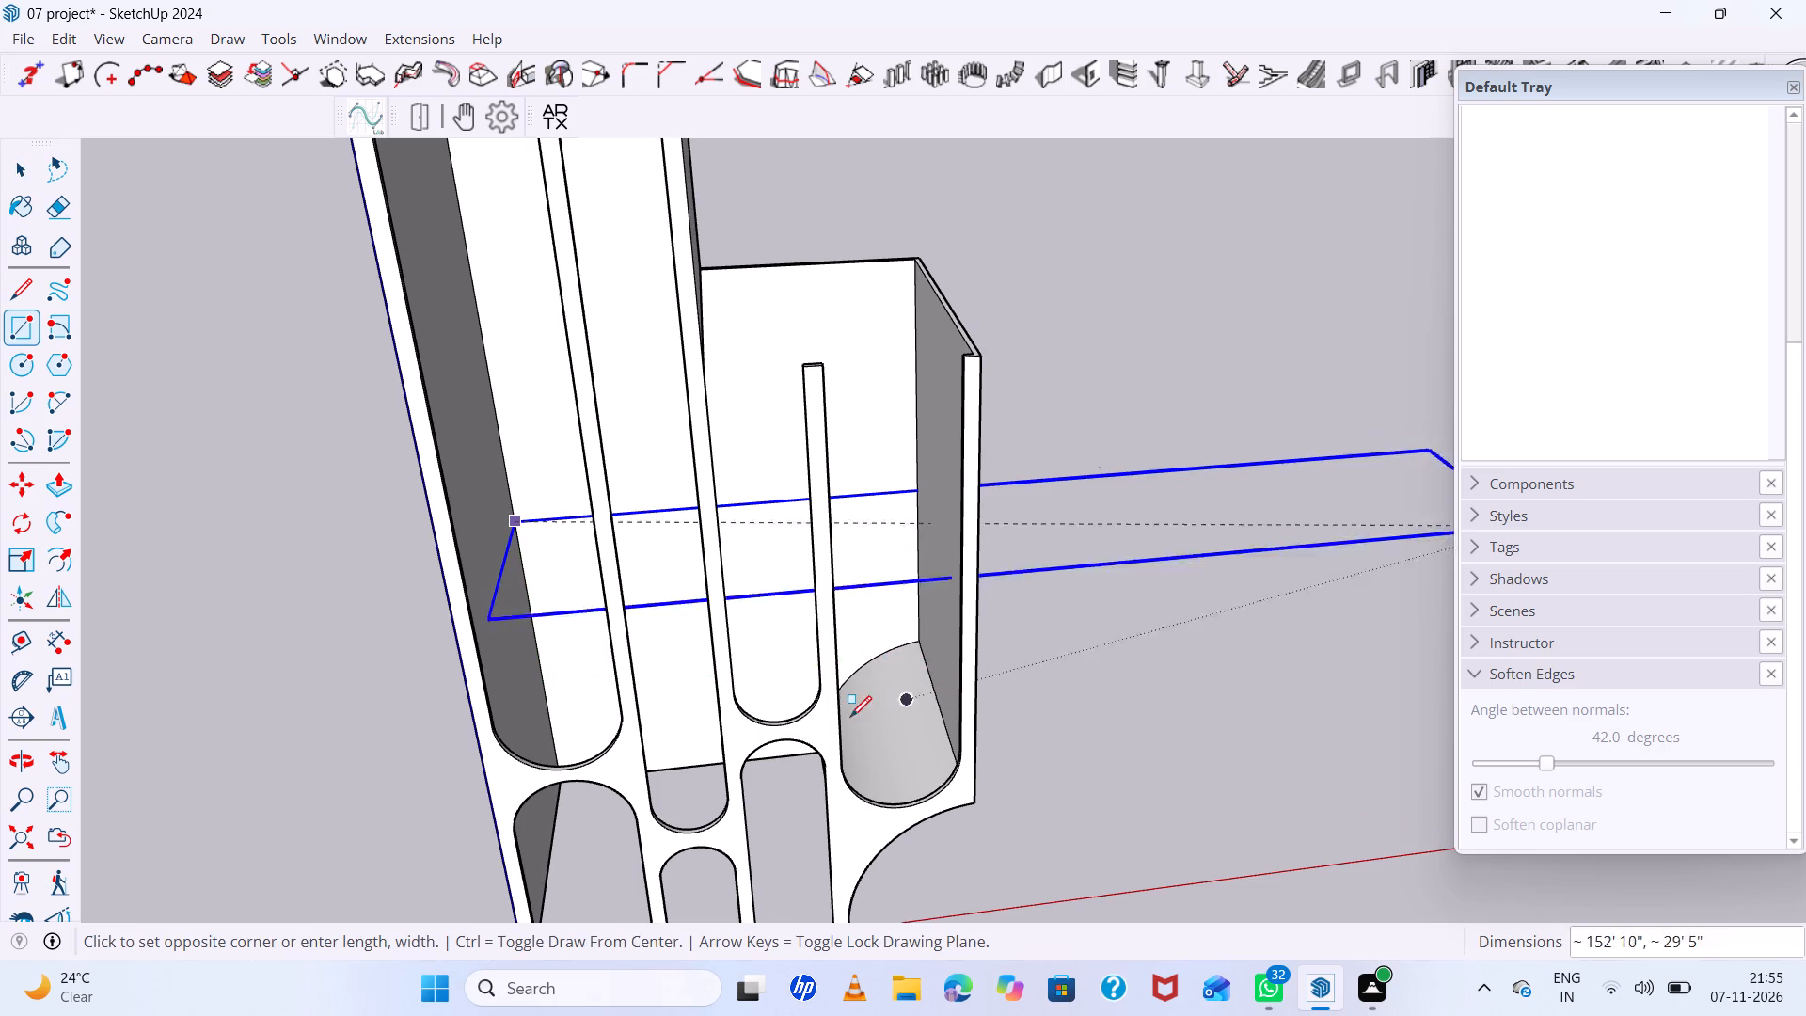
middle_click_drag(820, 692, 1164, 745)
scroll(1102, 639, "up", 10)
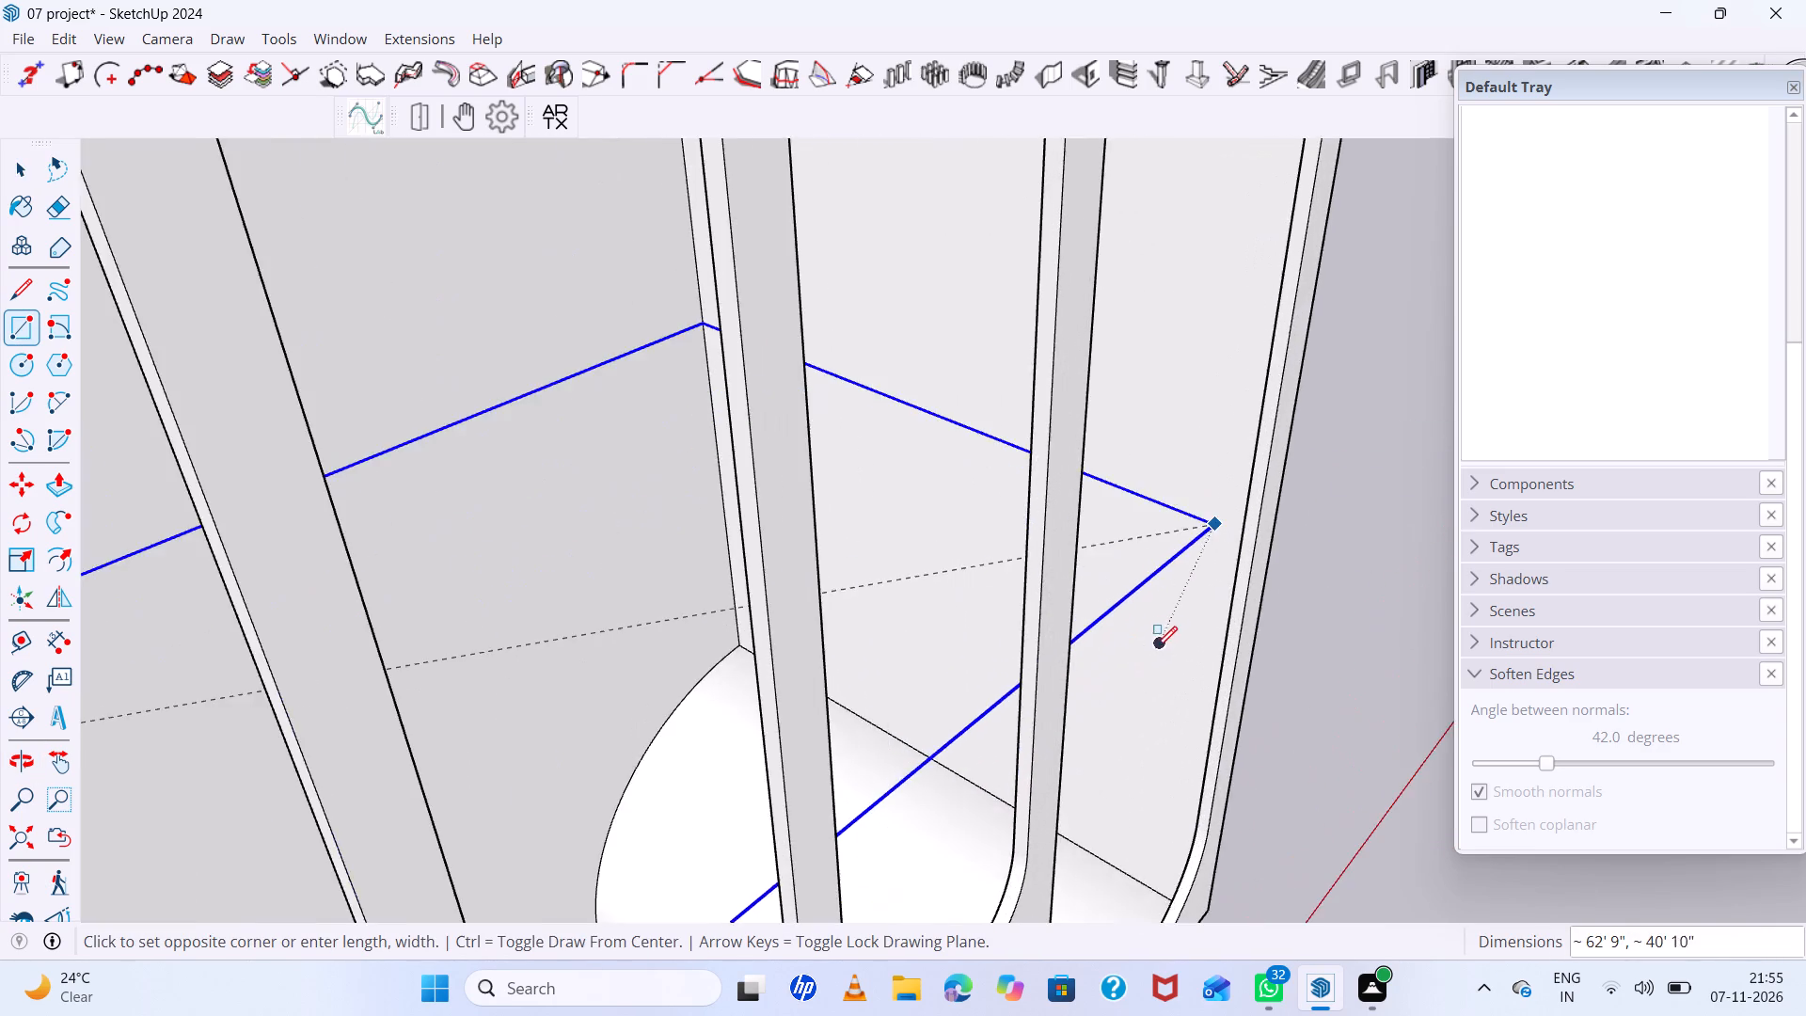
middle_click_drag(1153, 649, 1318, 678)
scroll(741, 612, "down", 18)
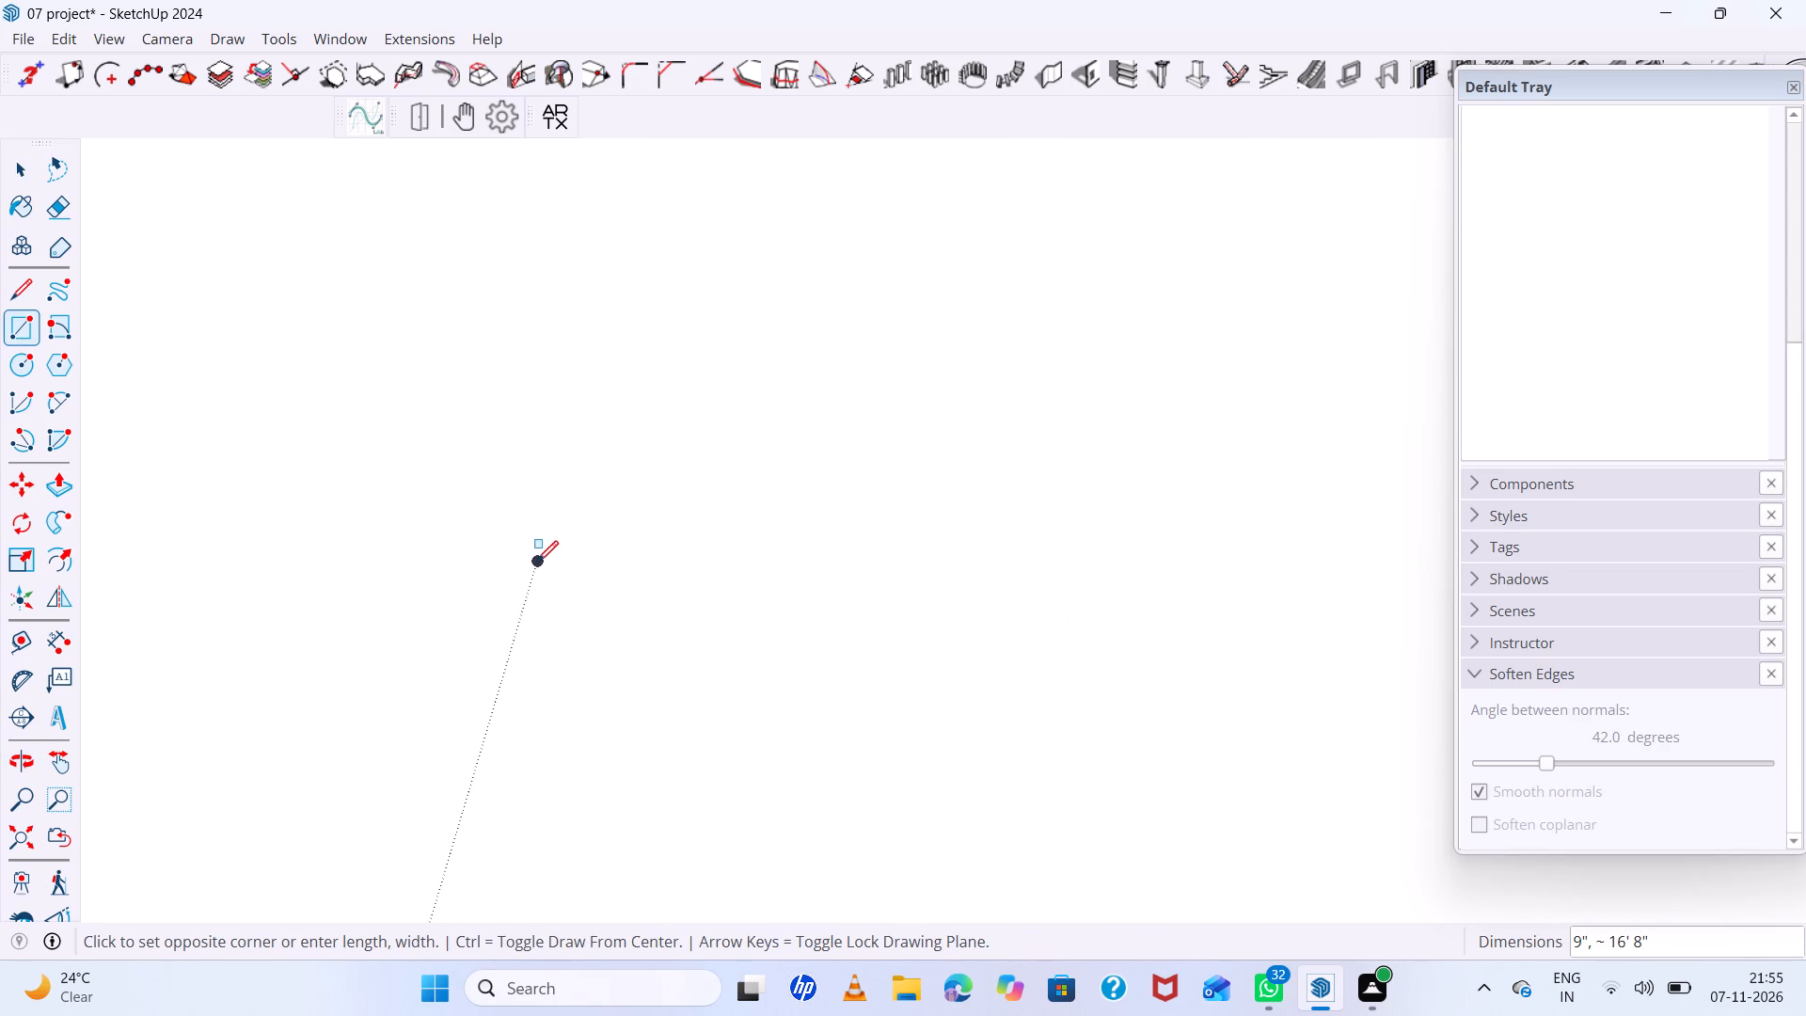
scroll(537, 562, "down", 8)
left_click(21, 838)
scroll(1226, 409, "up", 5)
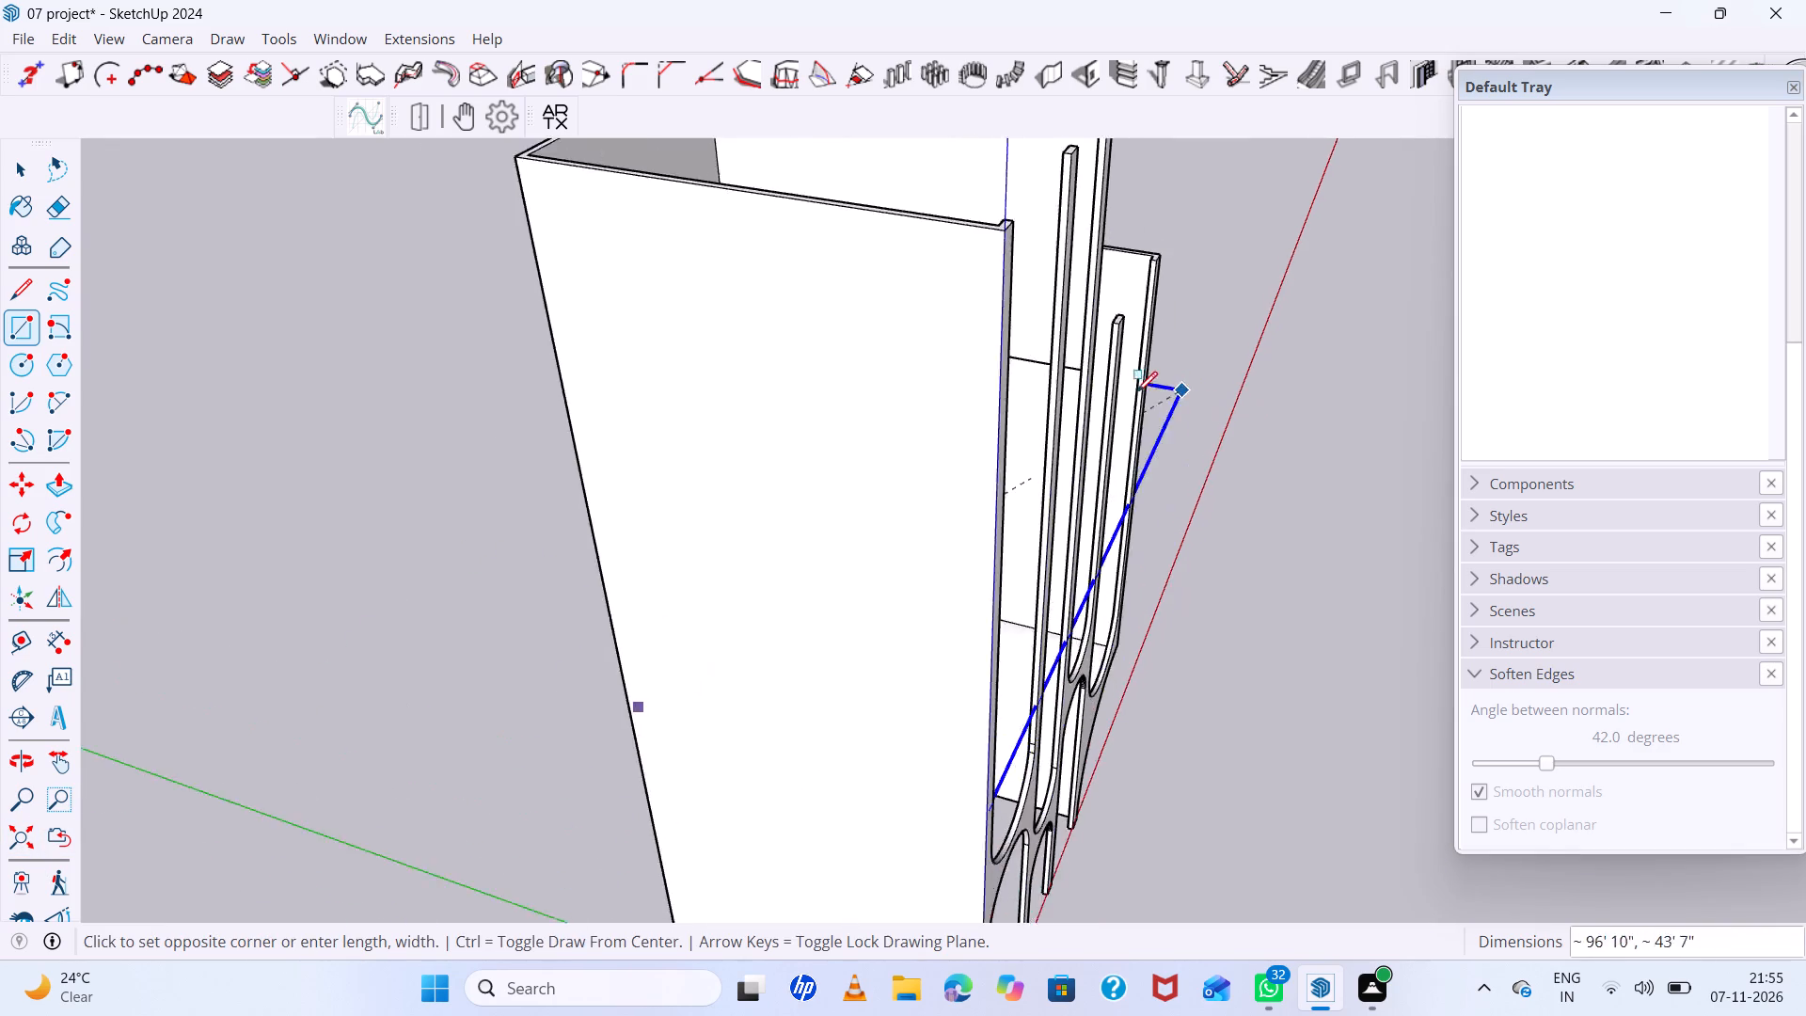
middle_click_drag(1132, 396, 1212, 634)
scroll(1145, 517, "up", 9)
scroll(1005, 567, "down", 6)
middle_click_drag(1003, 569, 1013, 795)
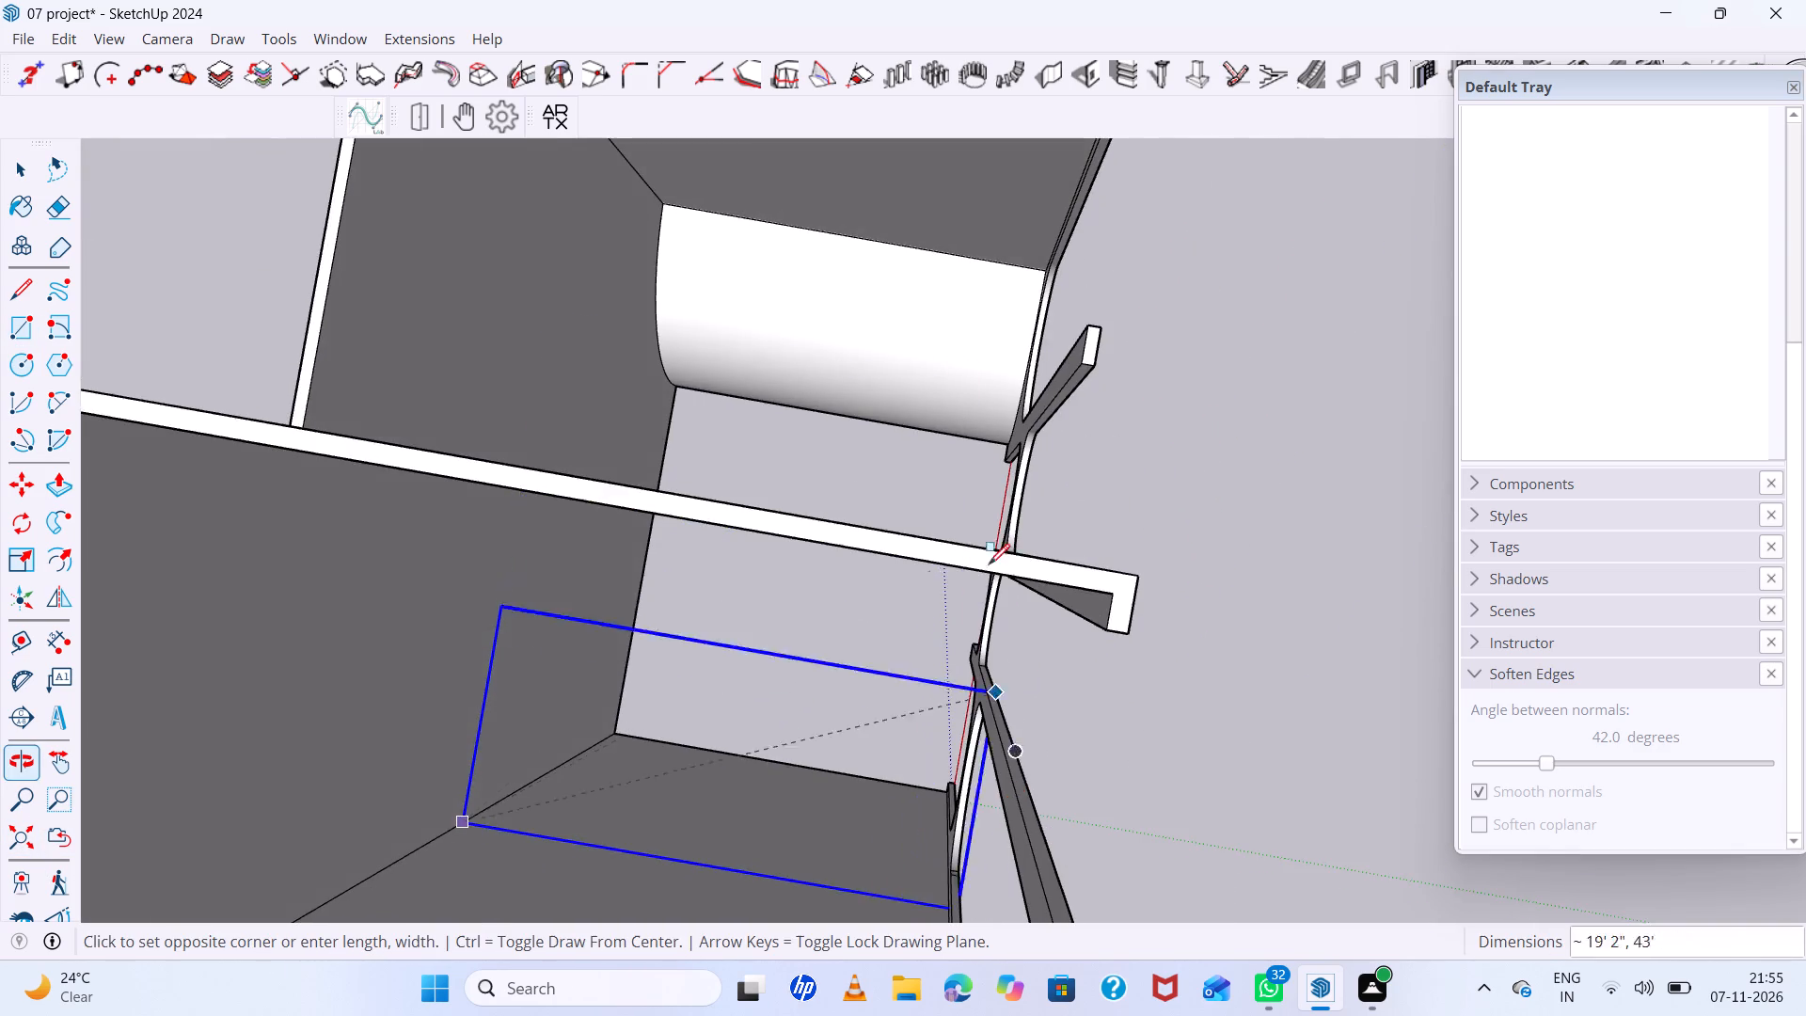
scroll(982, 281, "up", 6)
scroll(1063, 264, "down", 12)
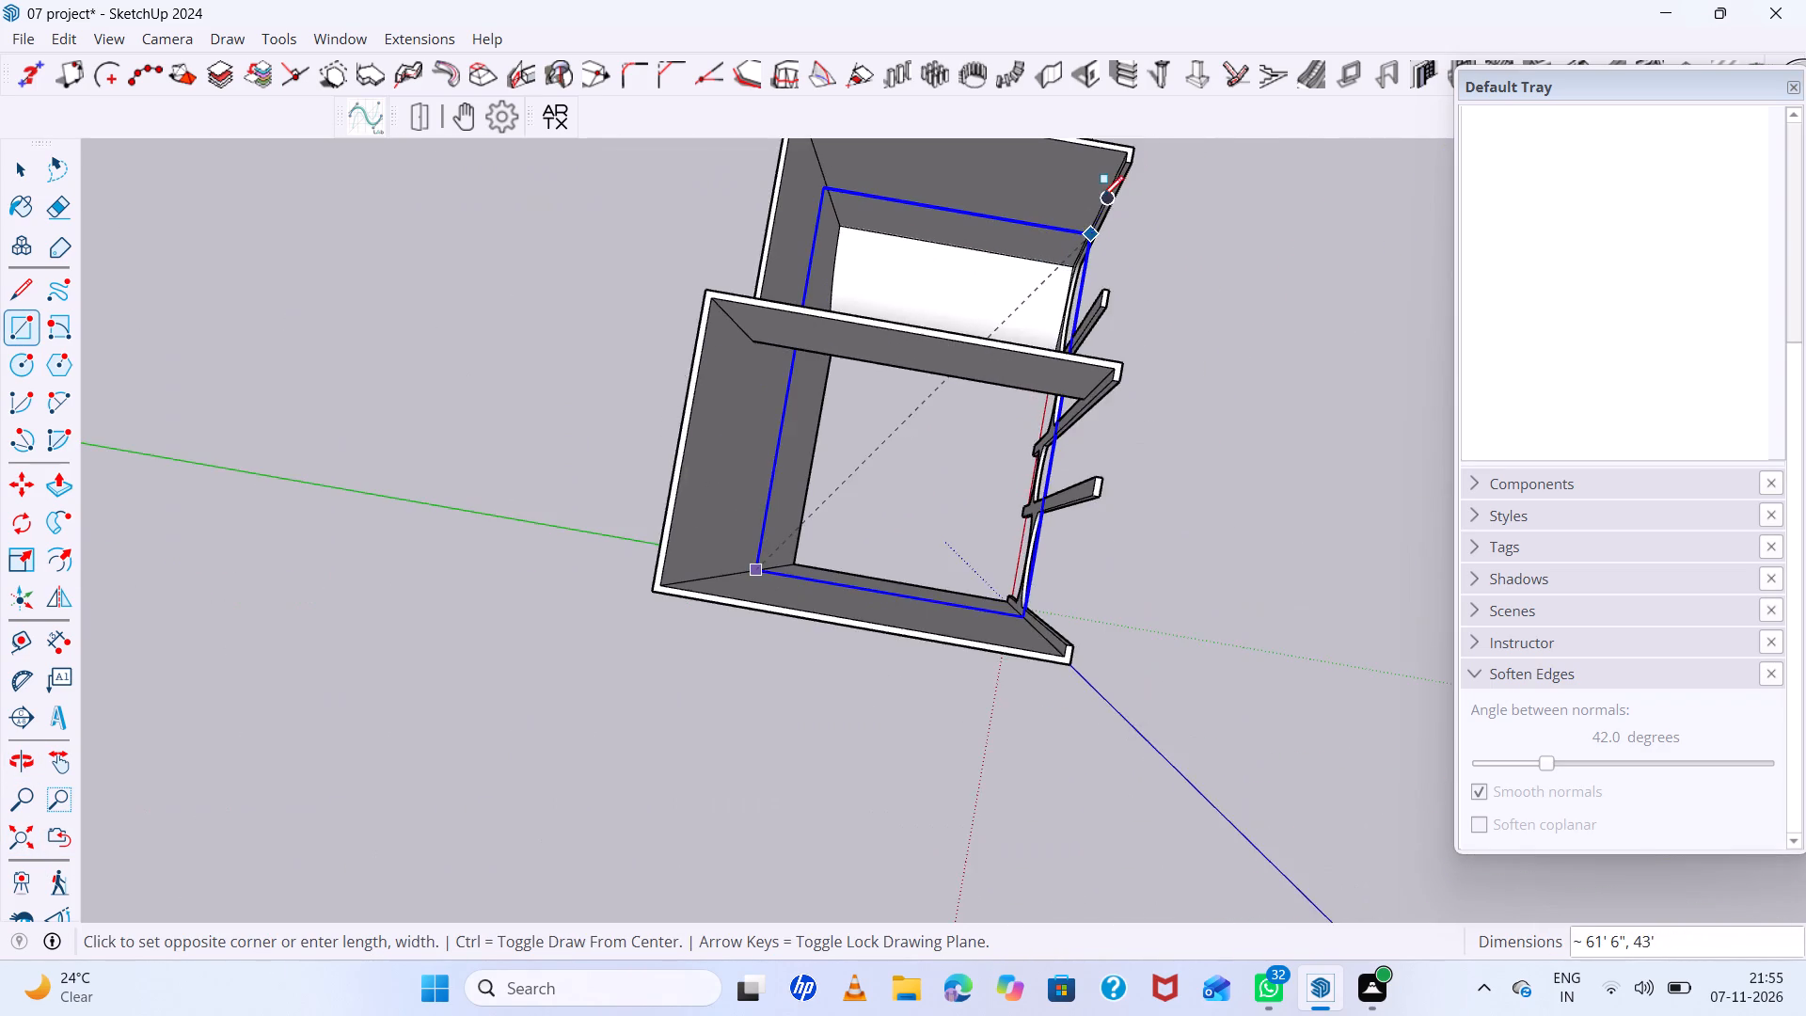
scroll(1103, 197, "up", 17)
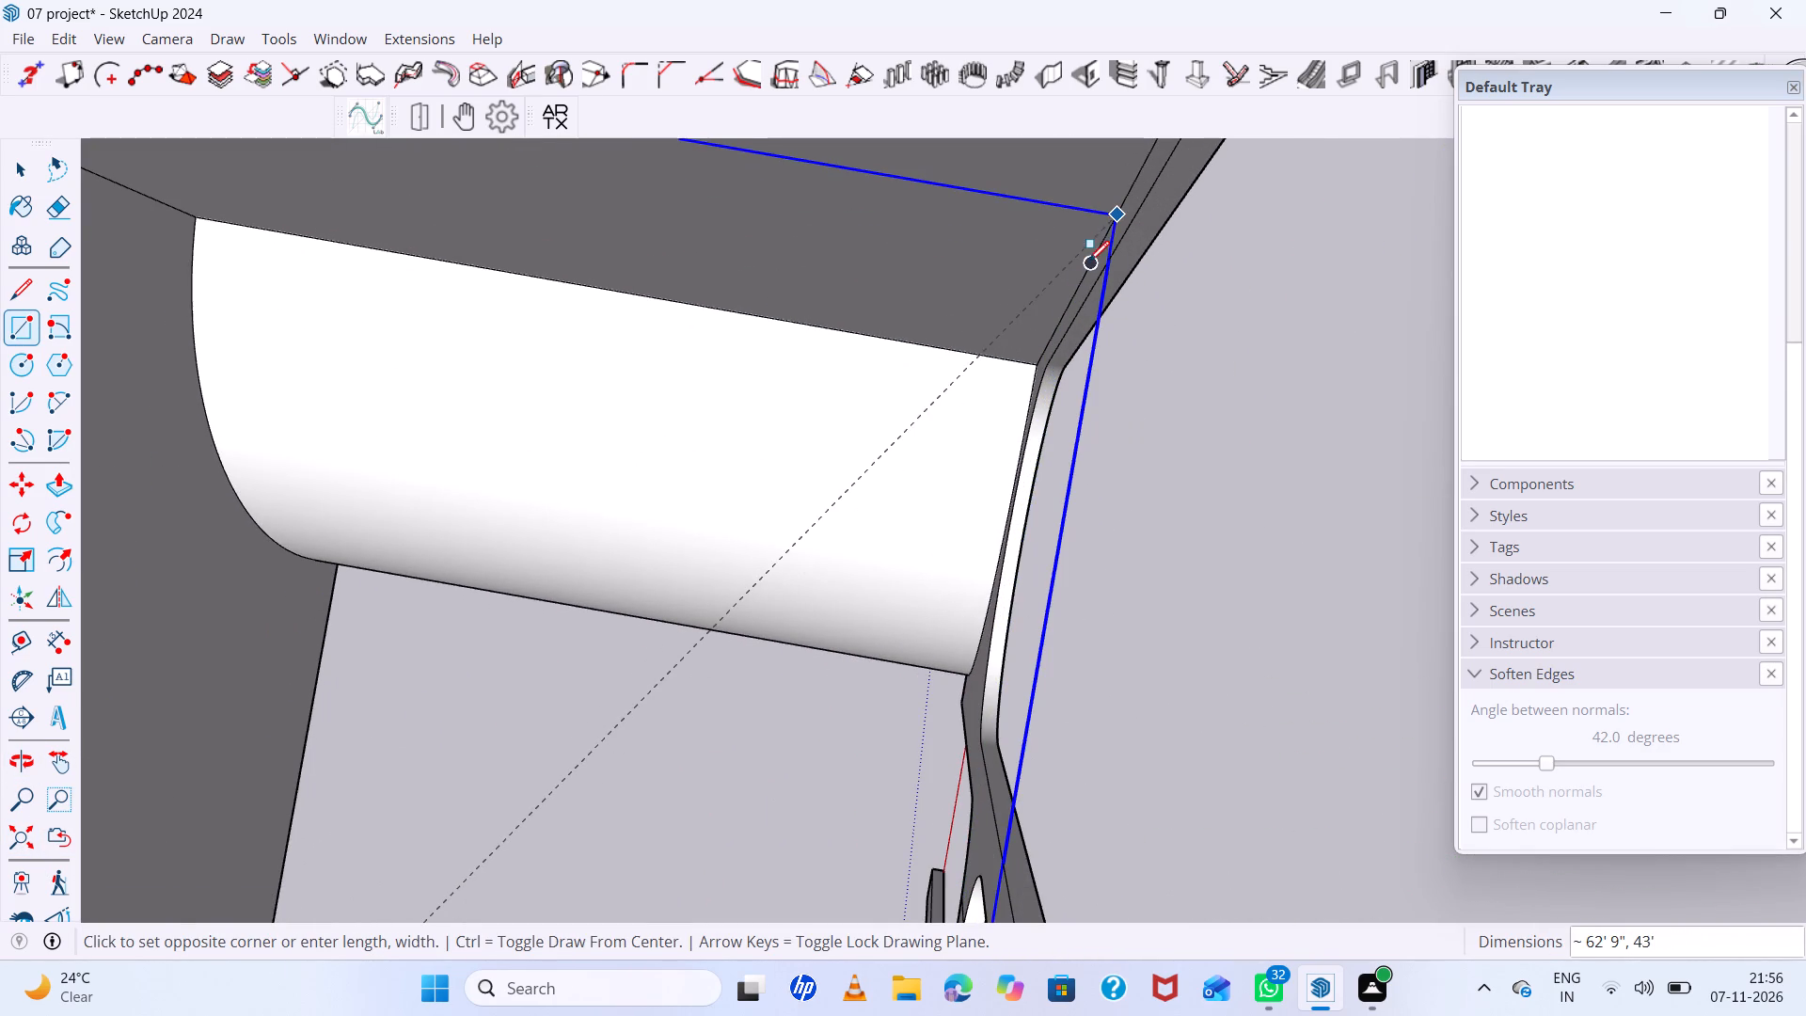
scroll(1028, 380, "down", 6)
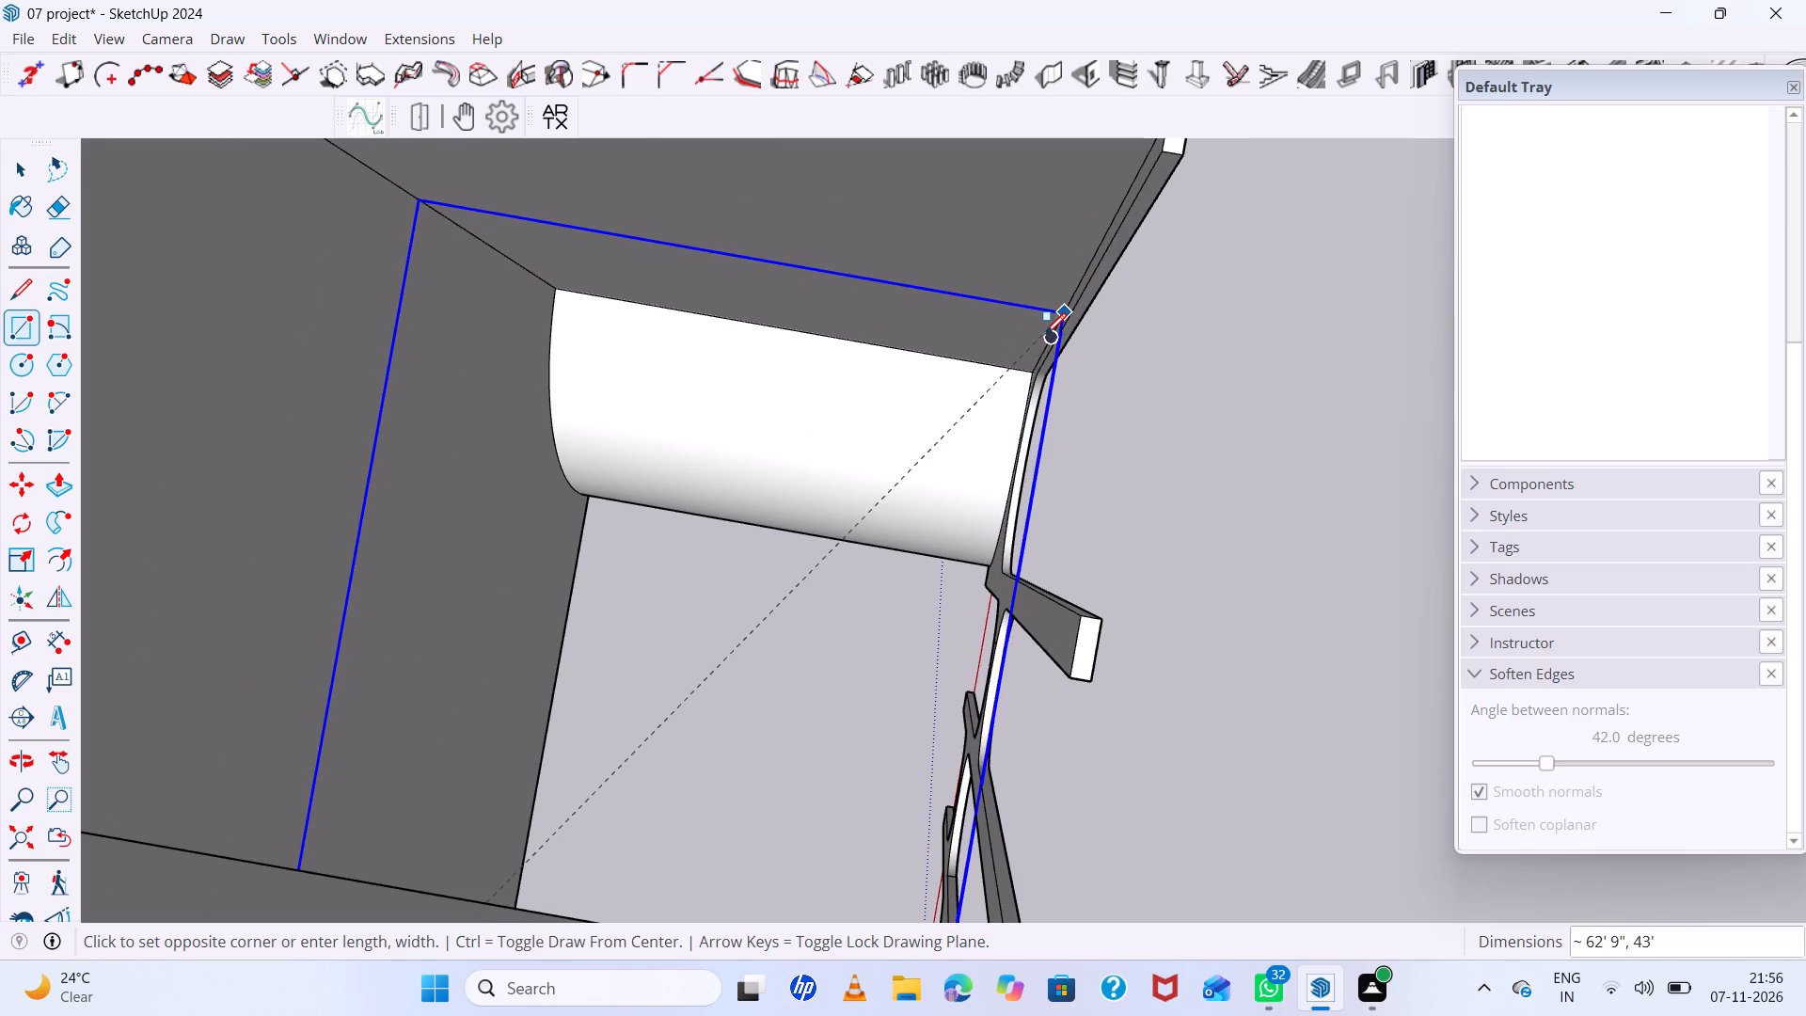
left_click(1058, 312)
Push/pull the interior floor rectangle by 9" to give it thickness.
scroll(848, 354, "down", 7)
middle_click_drag(1044, 458, 1020, 422)
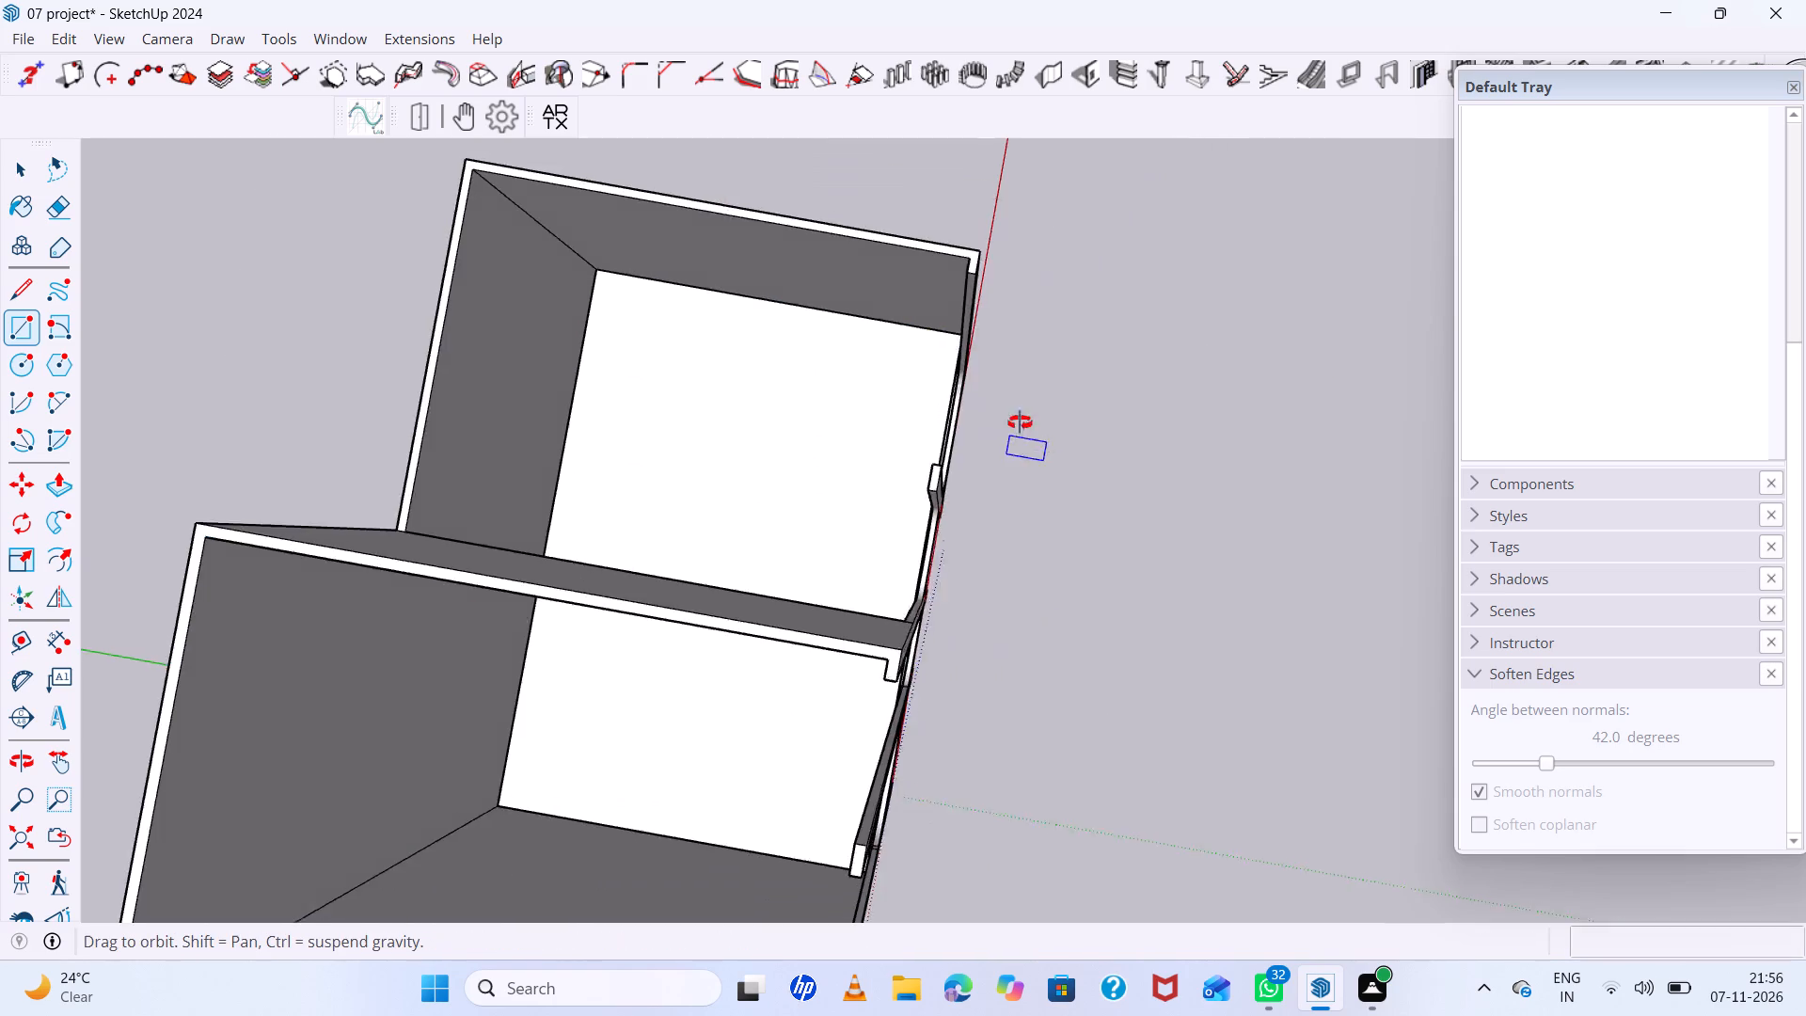
middle_click_drag(1020, 422, 544, 0)
scroll(956, 365, "up", 4)
middle_click_drag(1094, 432, 826, 236)
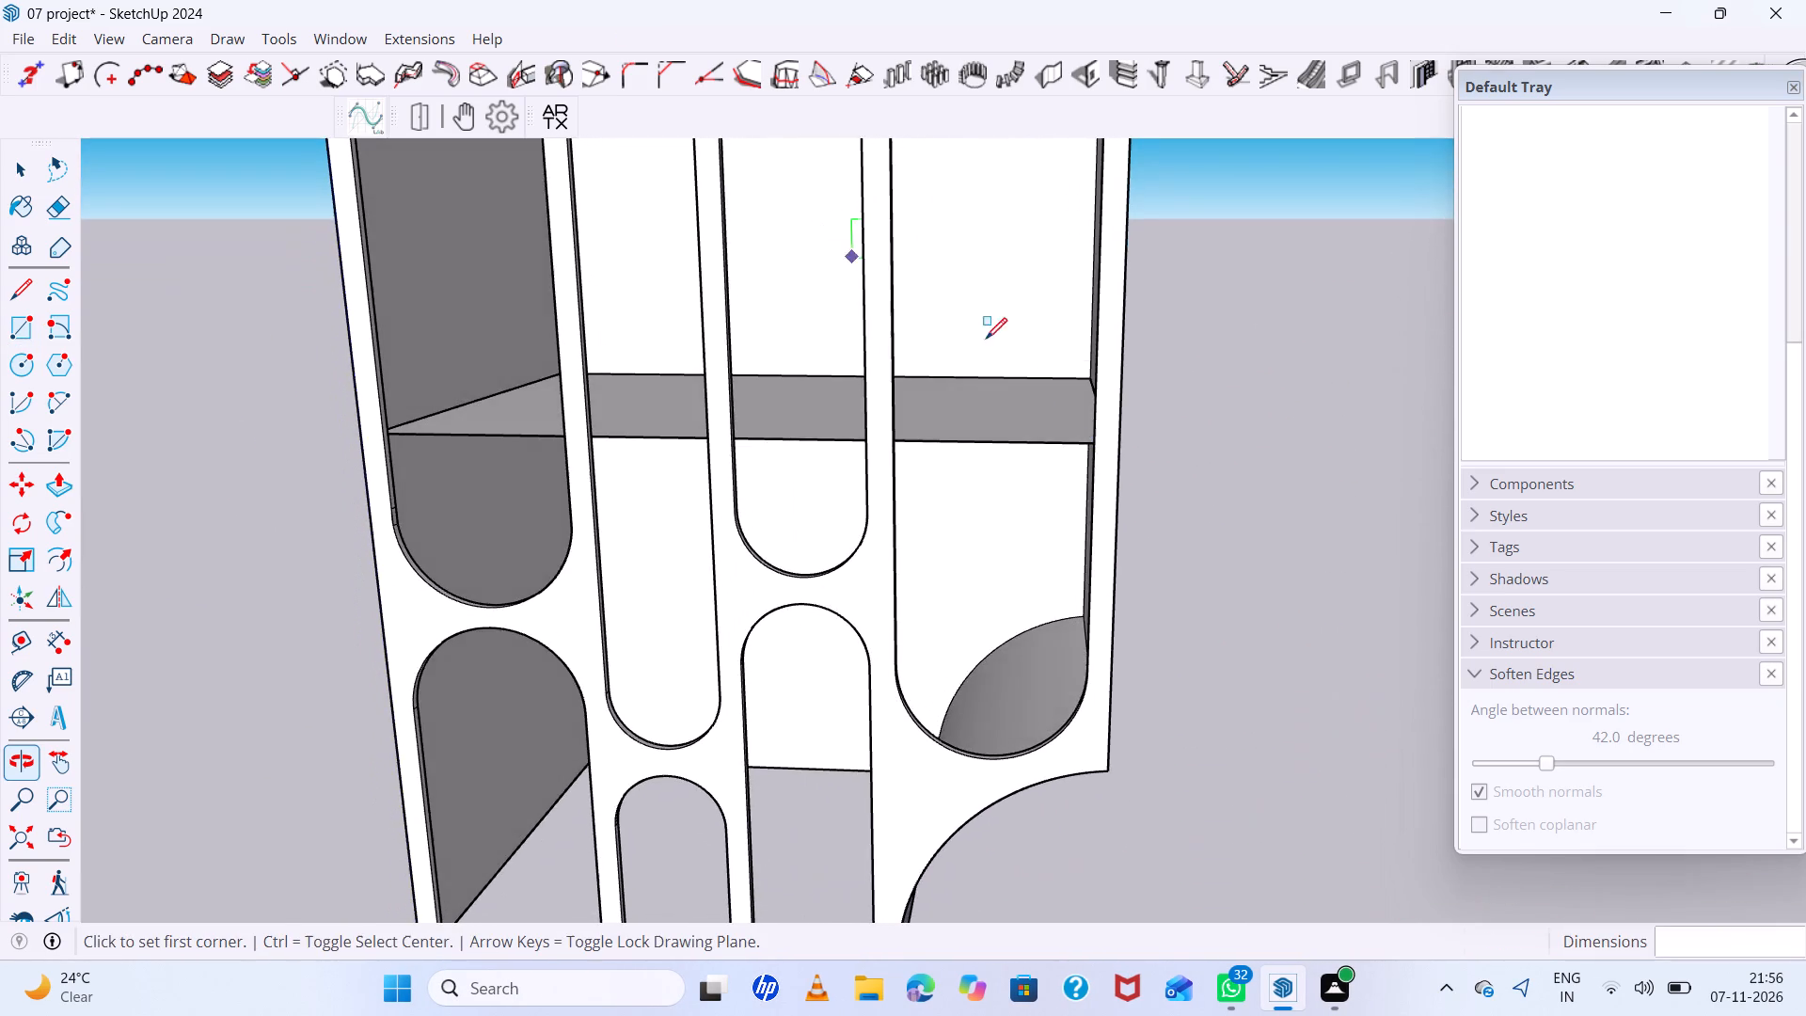
scroll(1034, 441, "up", 5)
key("space")
left_click(1003, 405)
key("p")
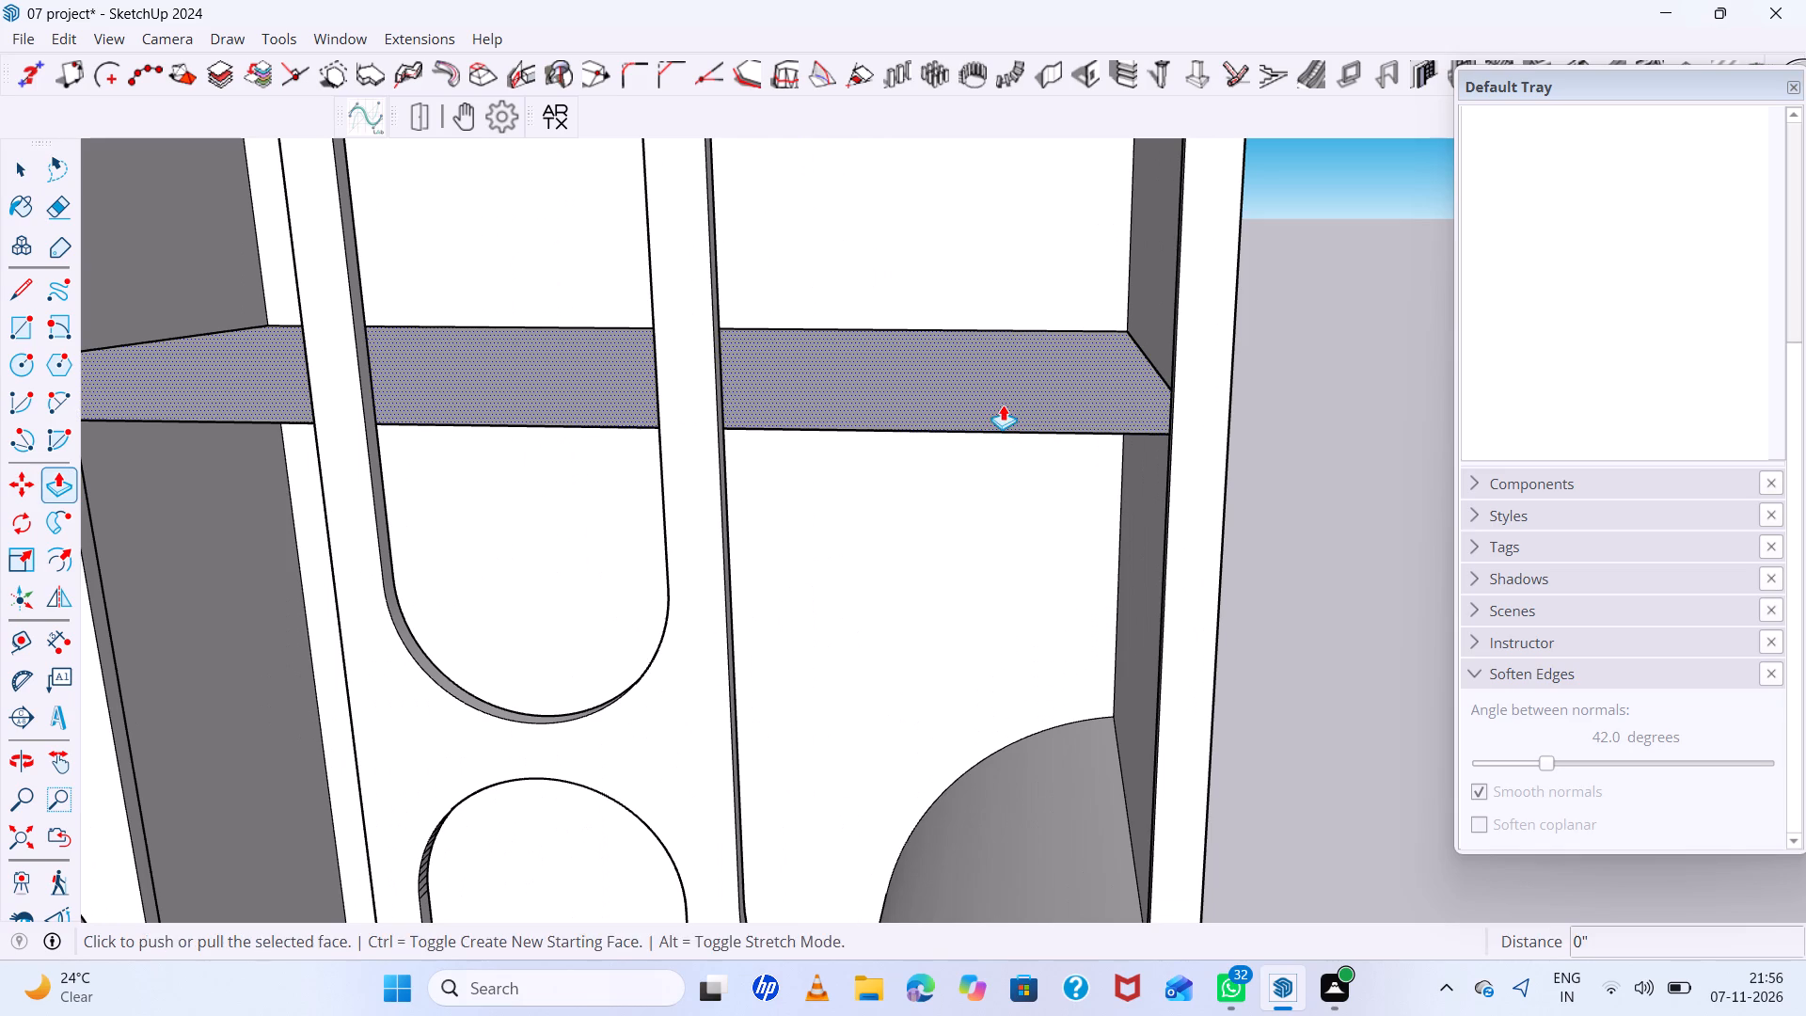
left_click(1003, 405)
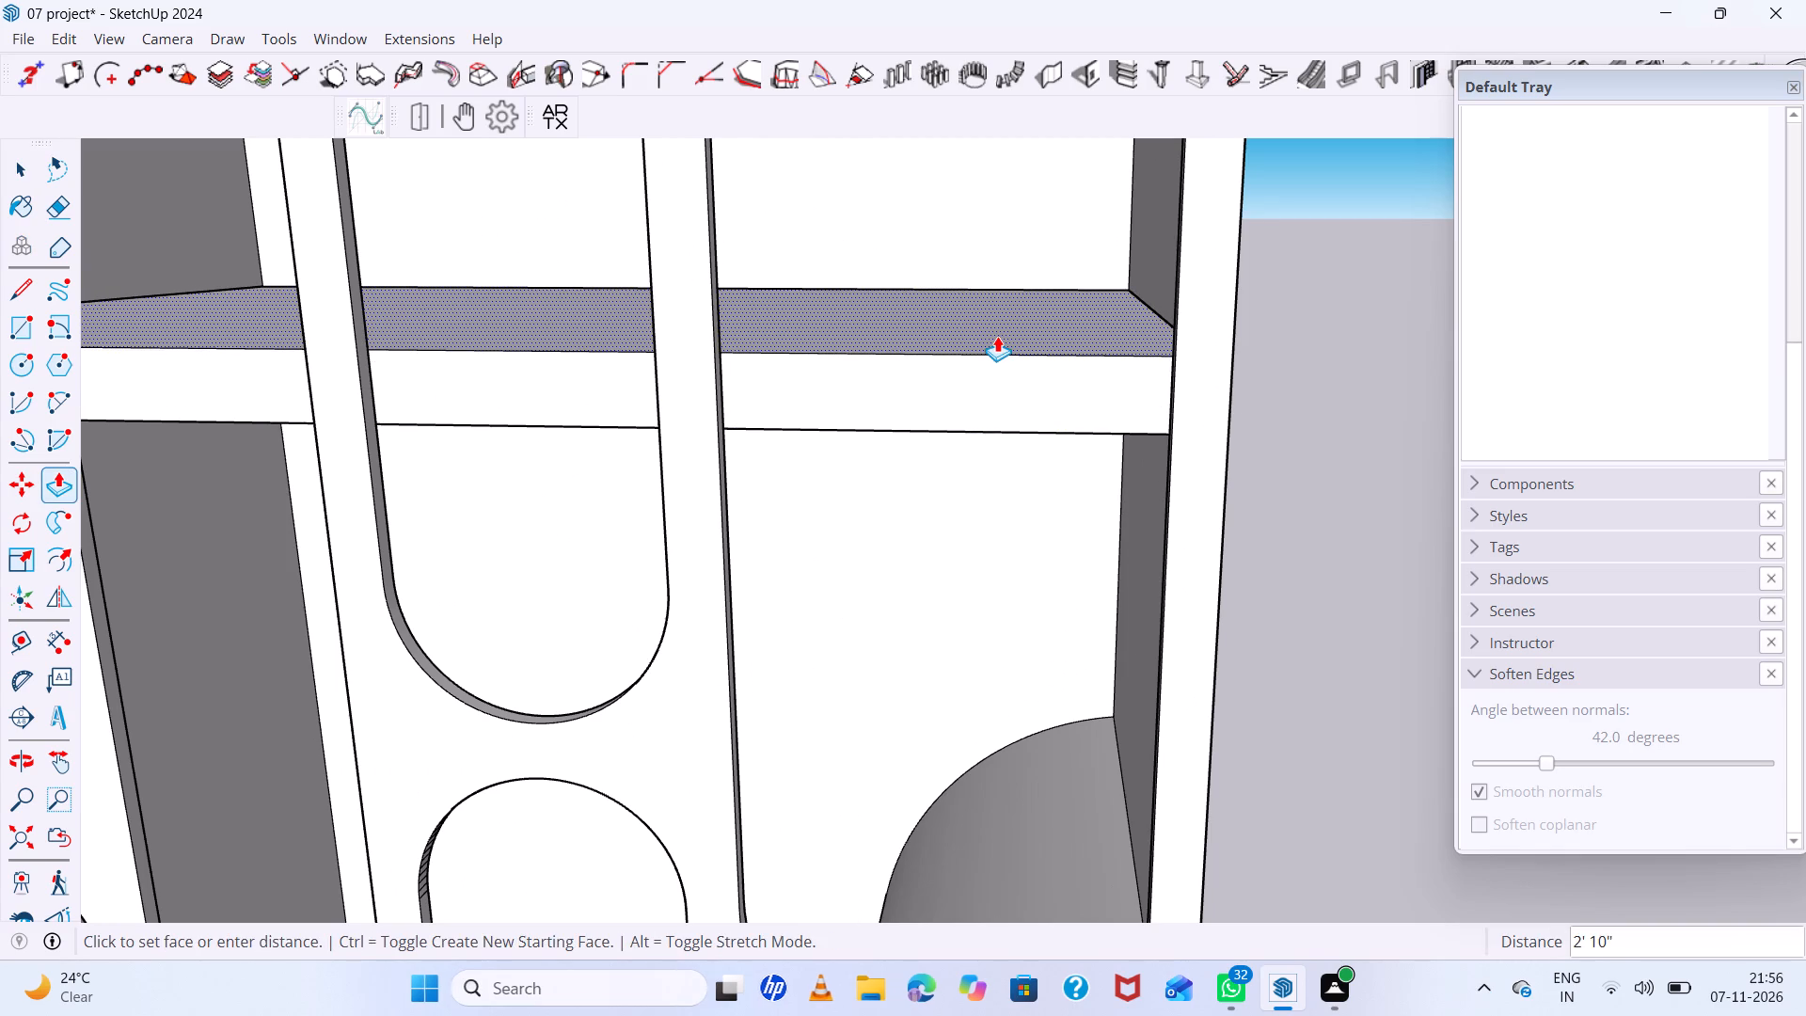
key("9")
key("Return")
Pull the top face of the interior floor slab up about 10" more.
scroll(1007, 358, "down", 8)
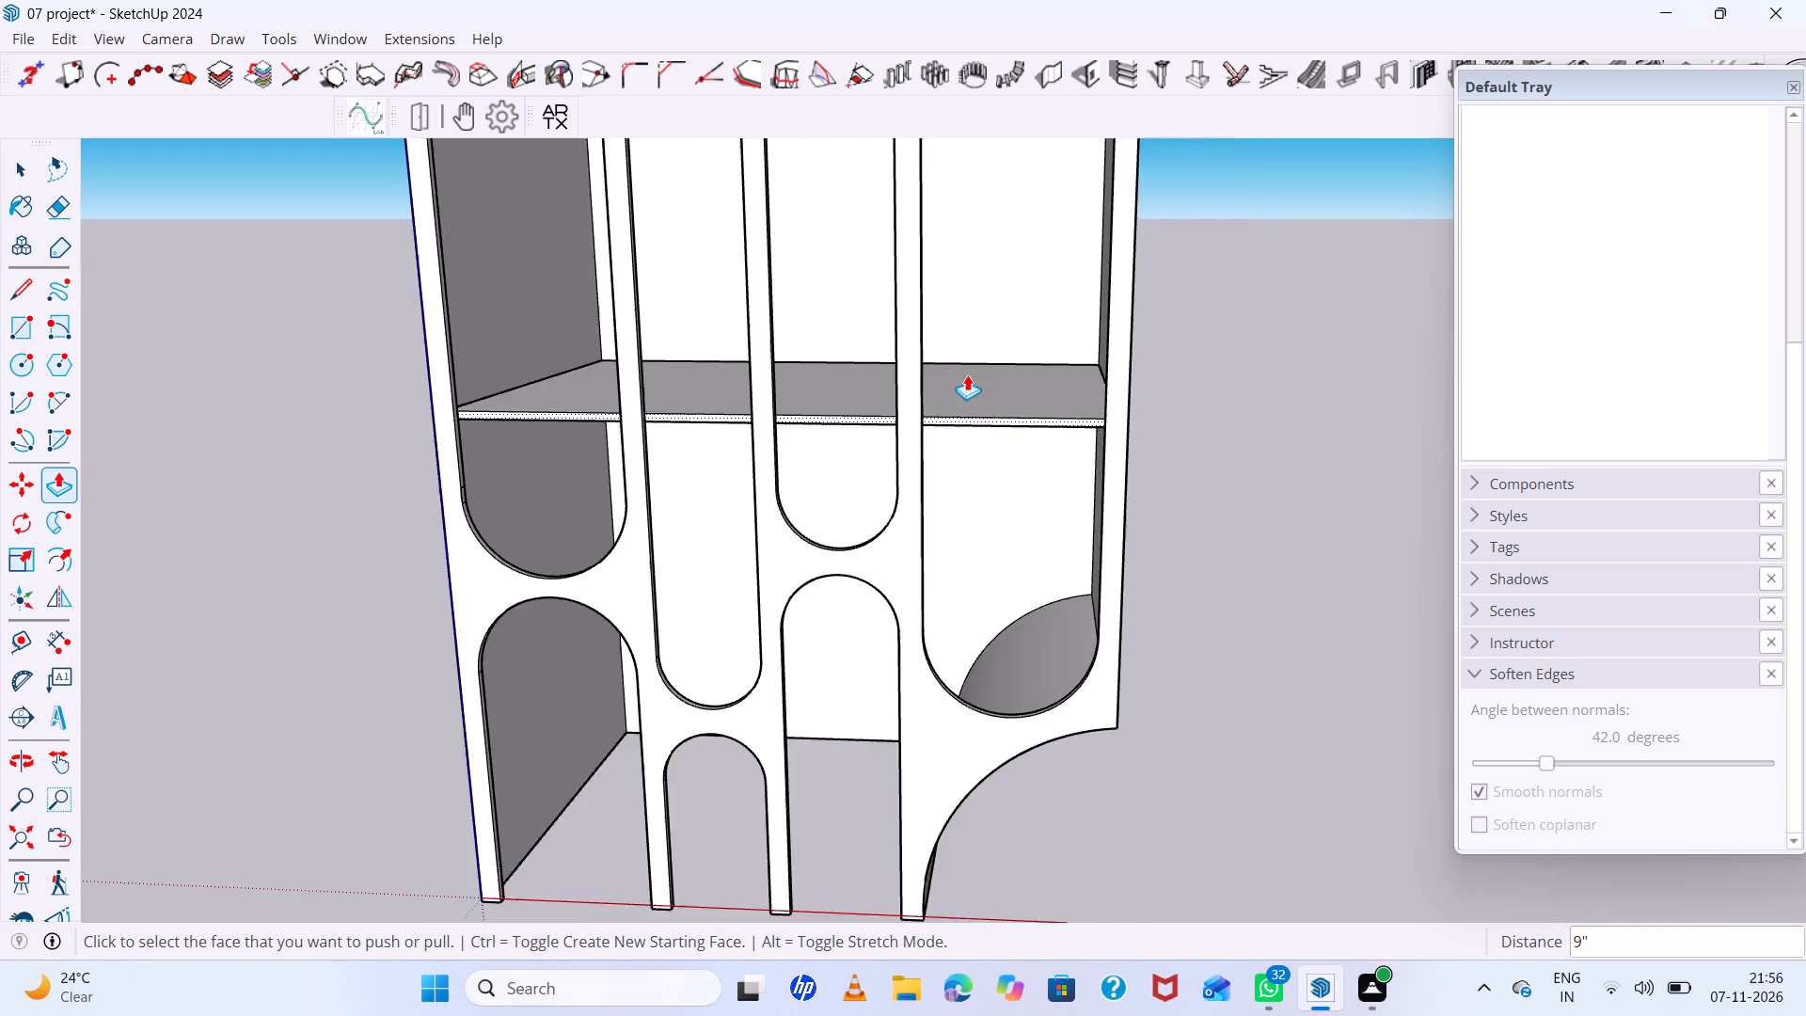
scroll(967, 374, "down", 6)
middle_click_drag(970, 411, 998, 503)
scroll(961, 374, "up", 3)
left_click(994, 405)
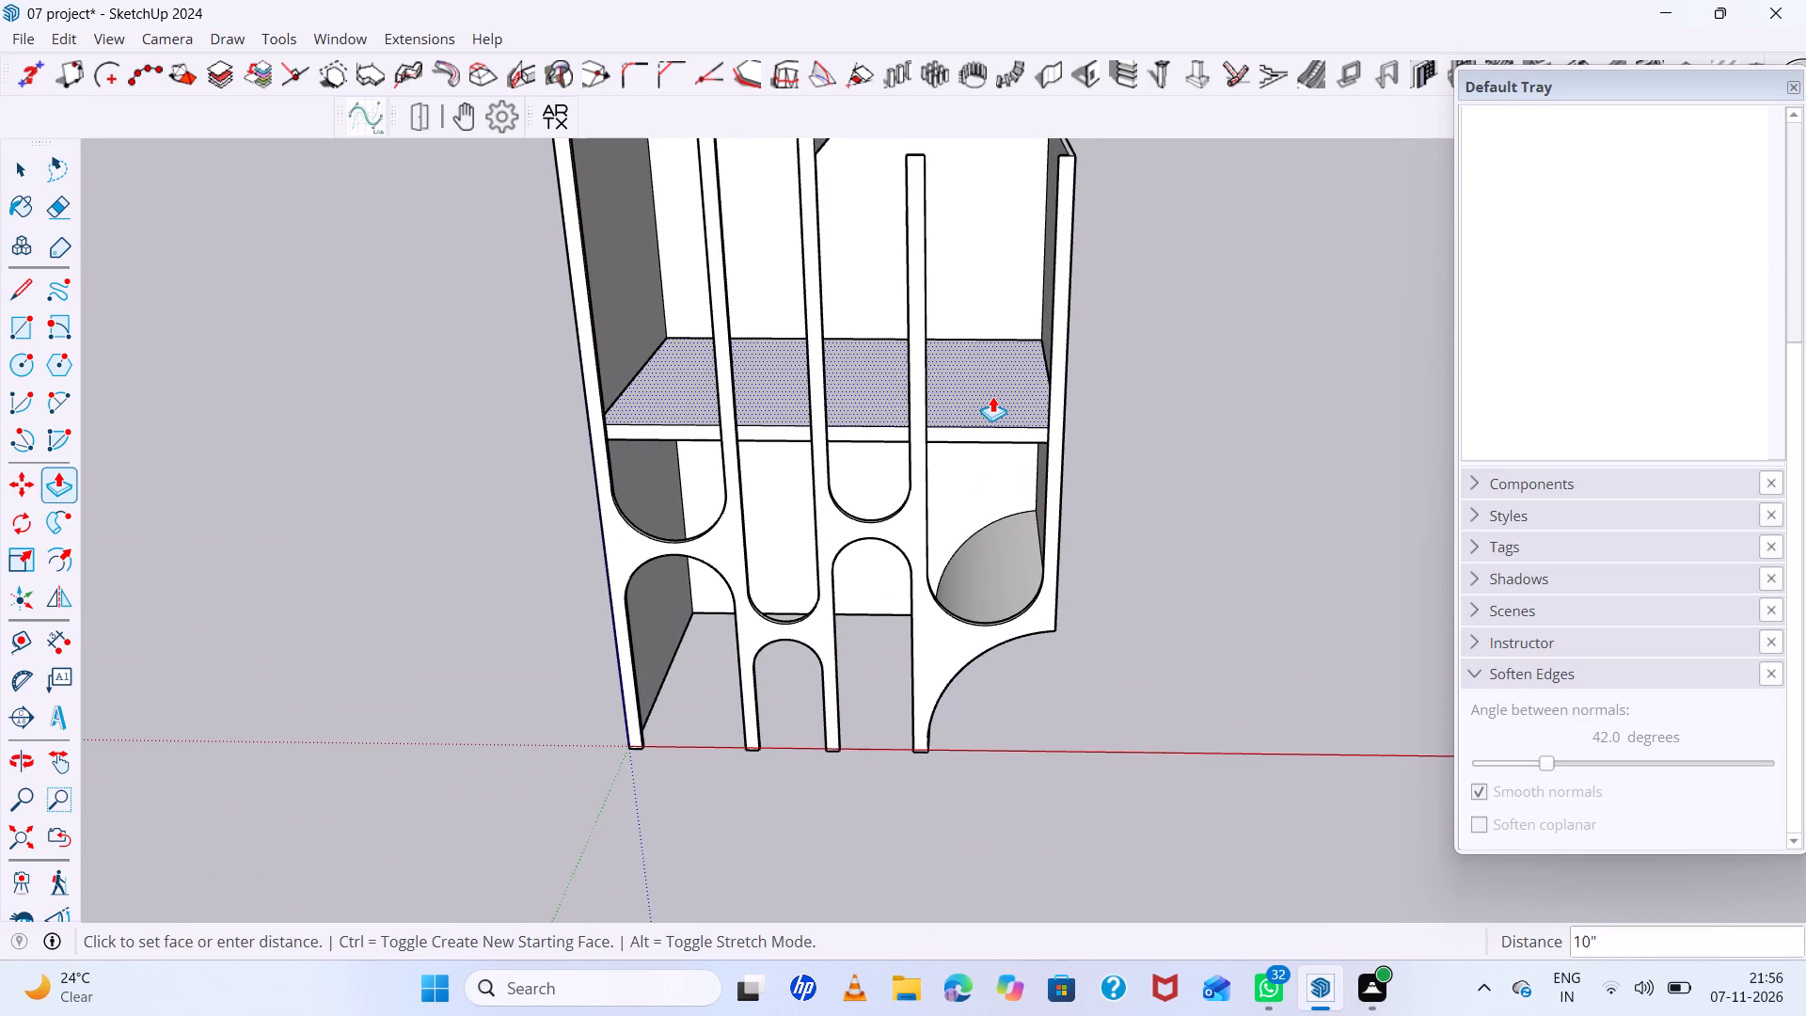
left_click(992, 396)
Select the whole floor slab and move it straight down 24' 1", to the level of the bottoms of the front slots.
scroll(981, 429, "down", 1)
middle_click_drag(984, 435, 1010, 328)
key("space")
triple_click(995, 407)
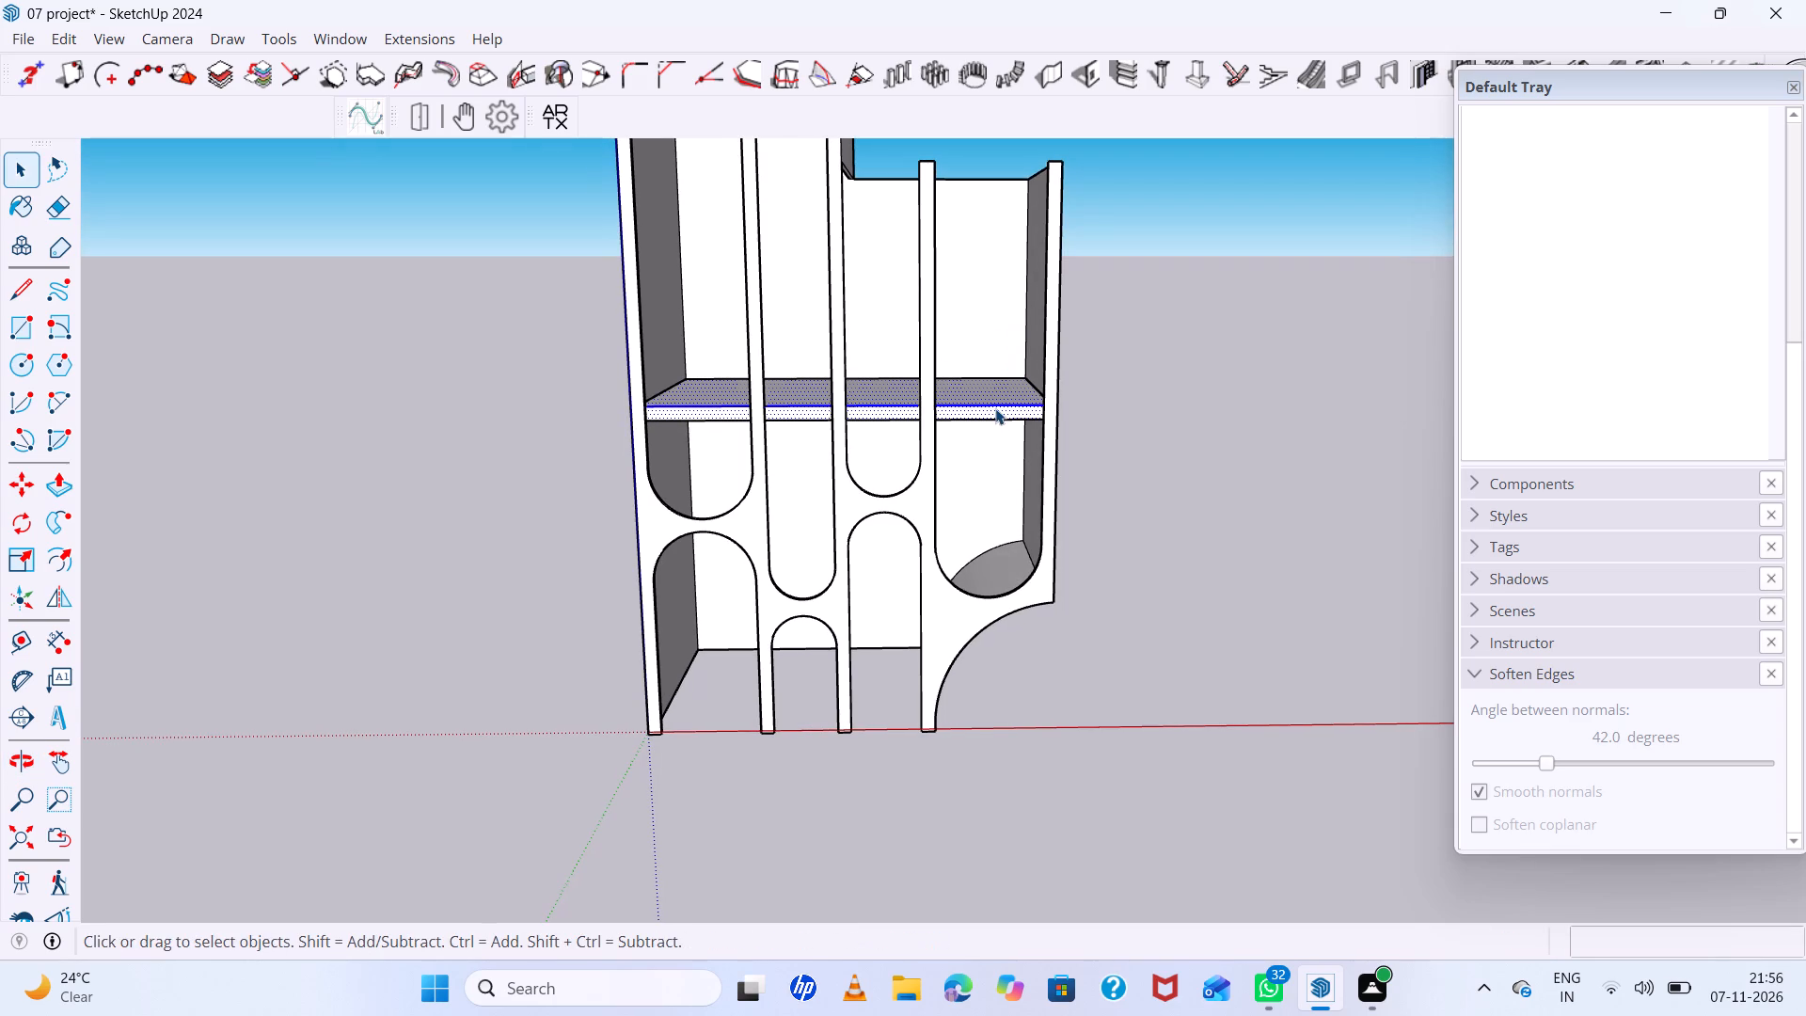
key("m")
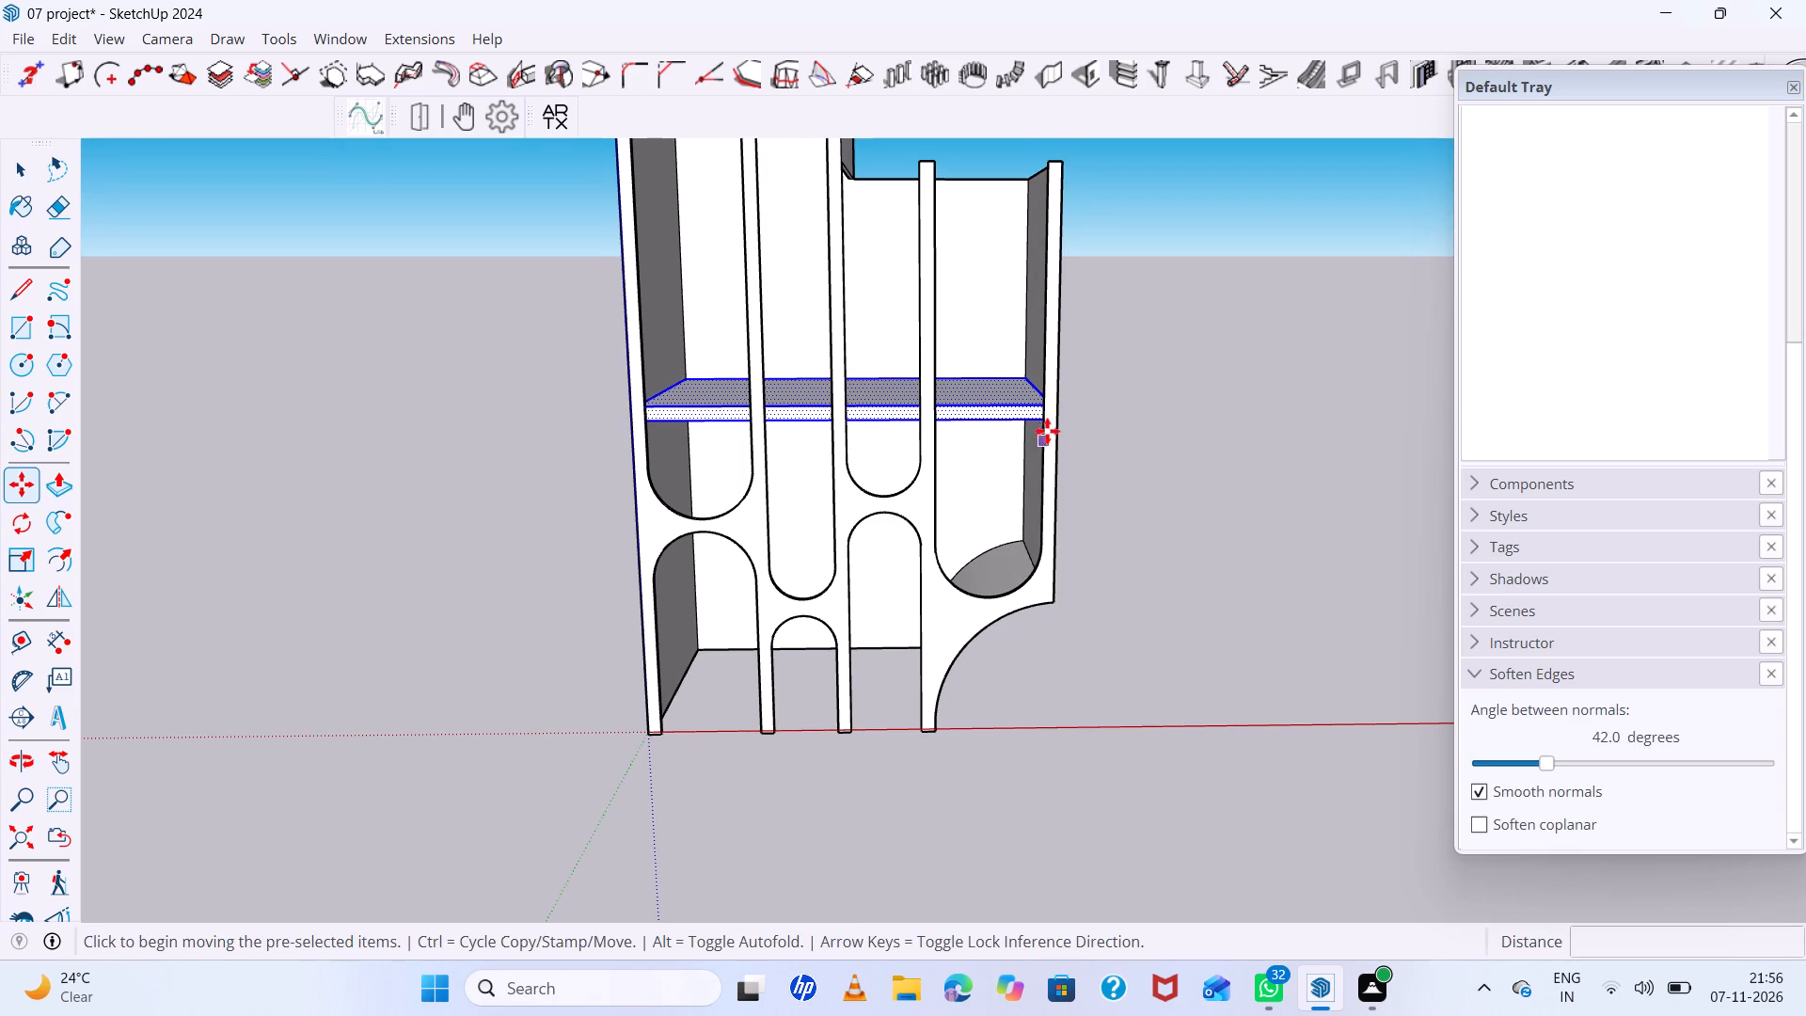
scroll(1041, 410, "up", 11)
left_click(1049, 418)
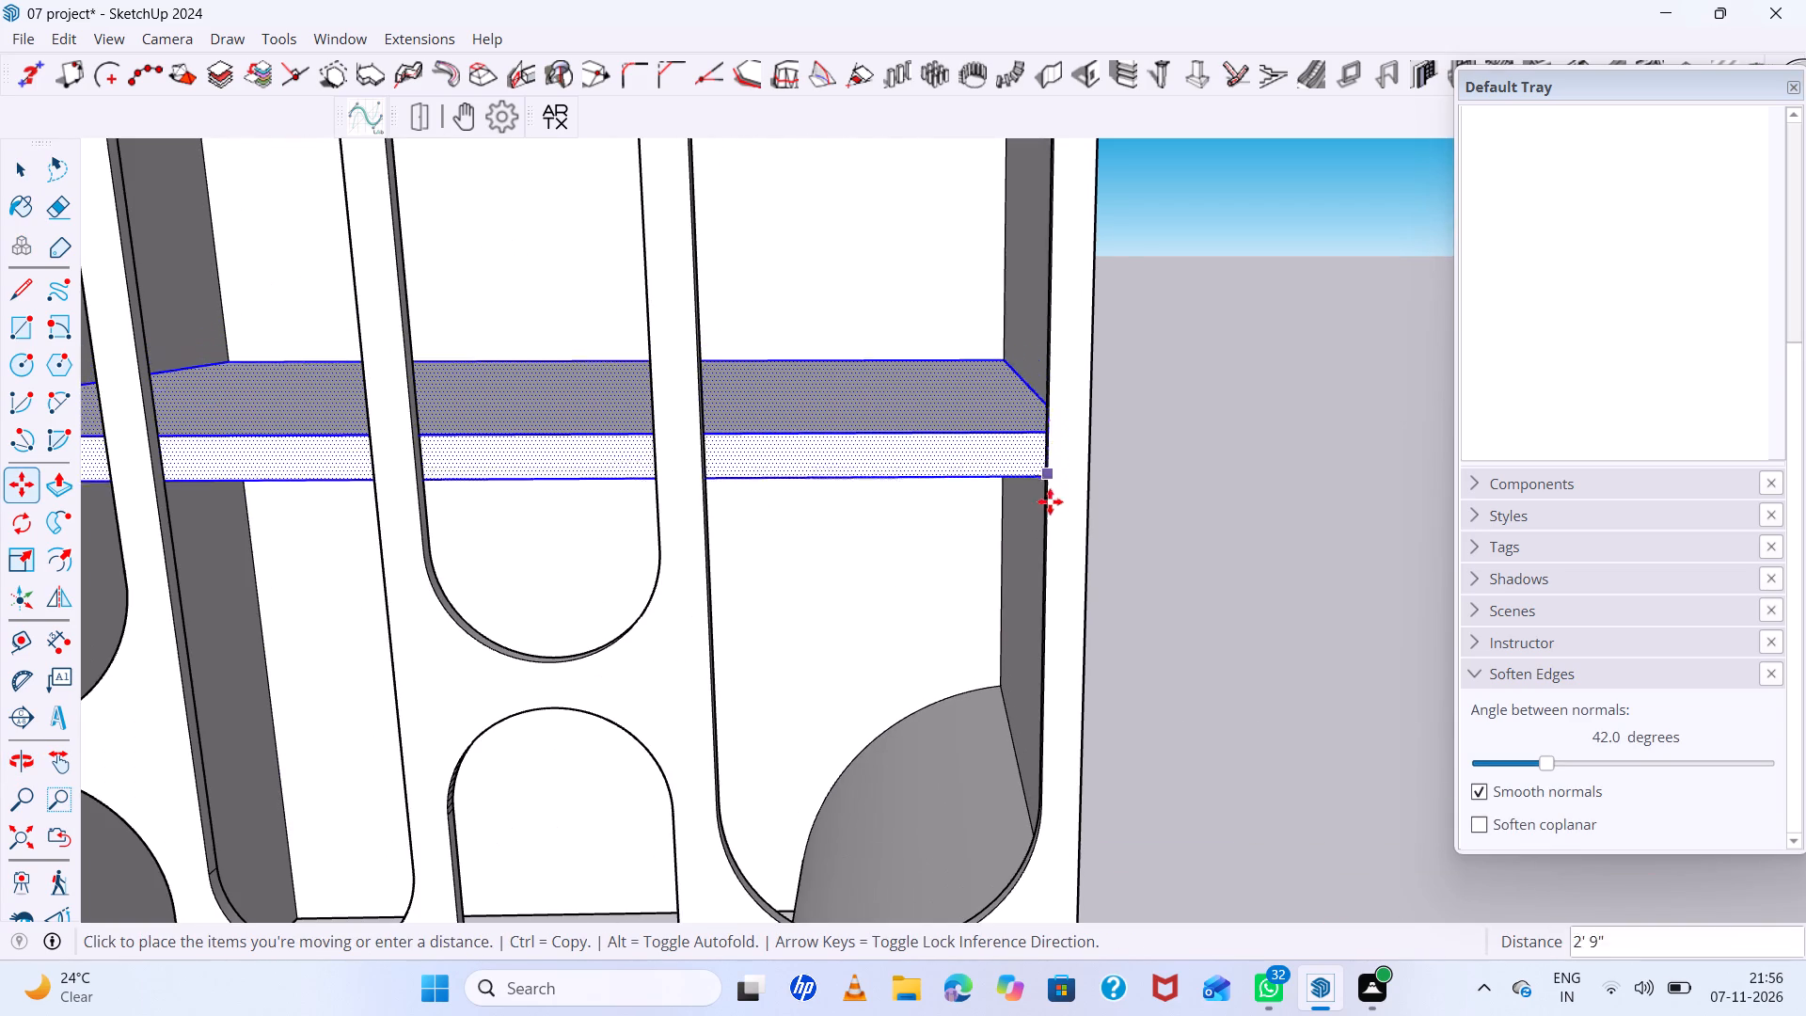
key("Up")
scroll(1048, 525, "down", 7)
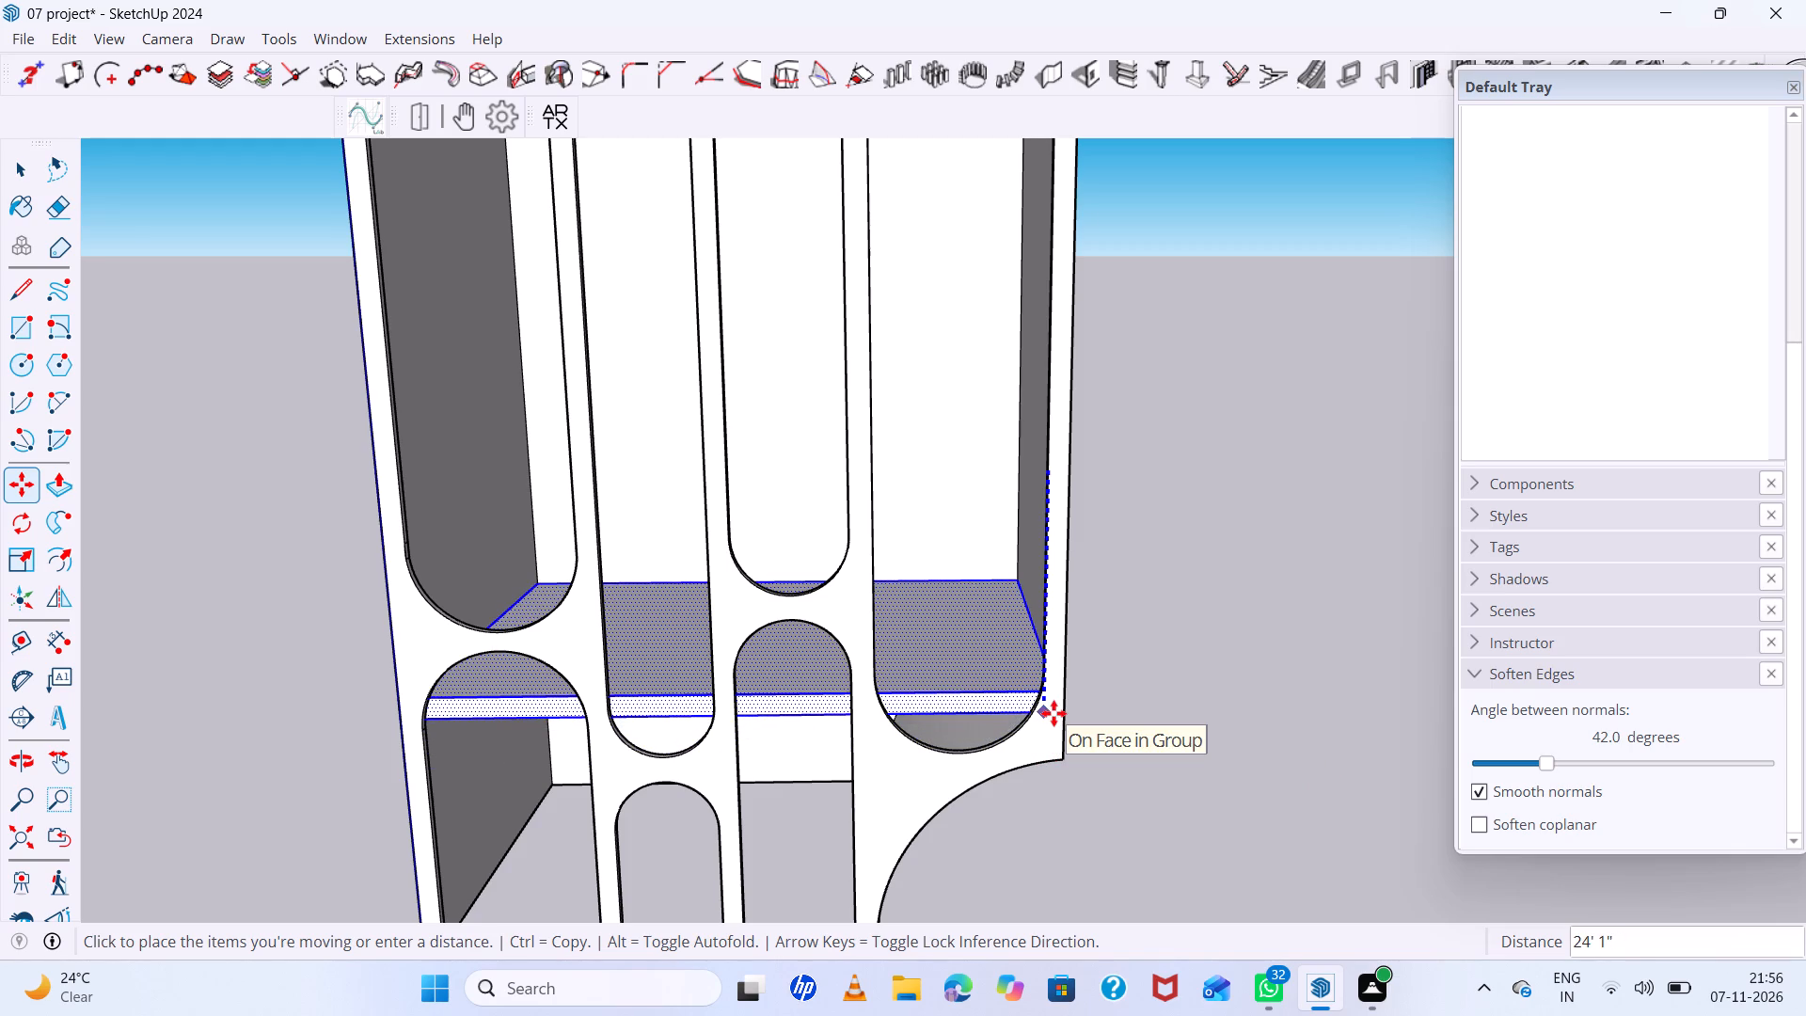
left_click(1053, 713)
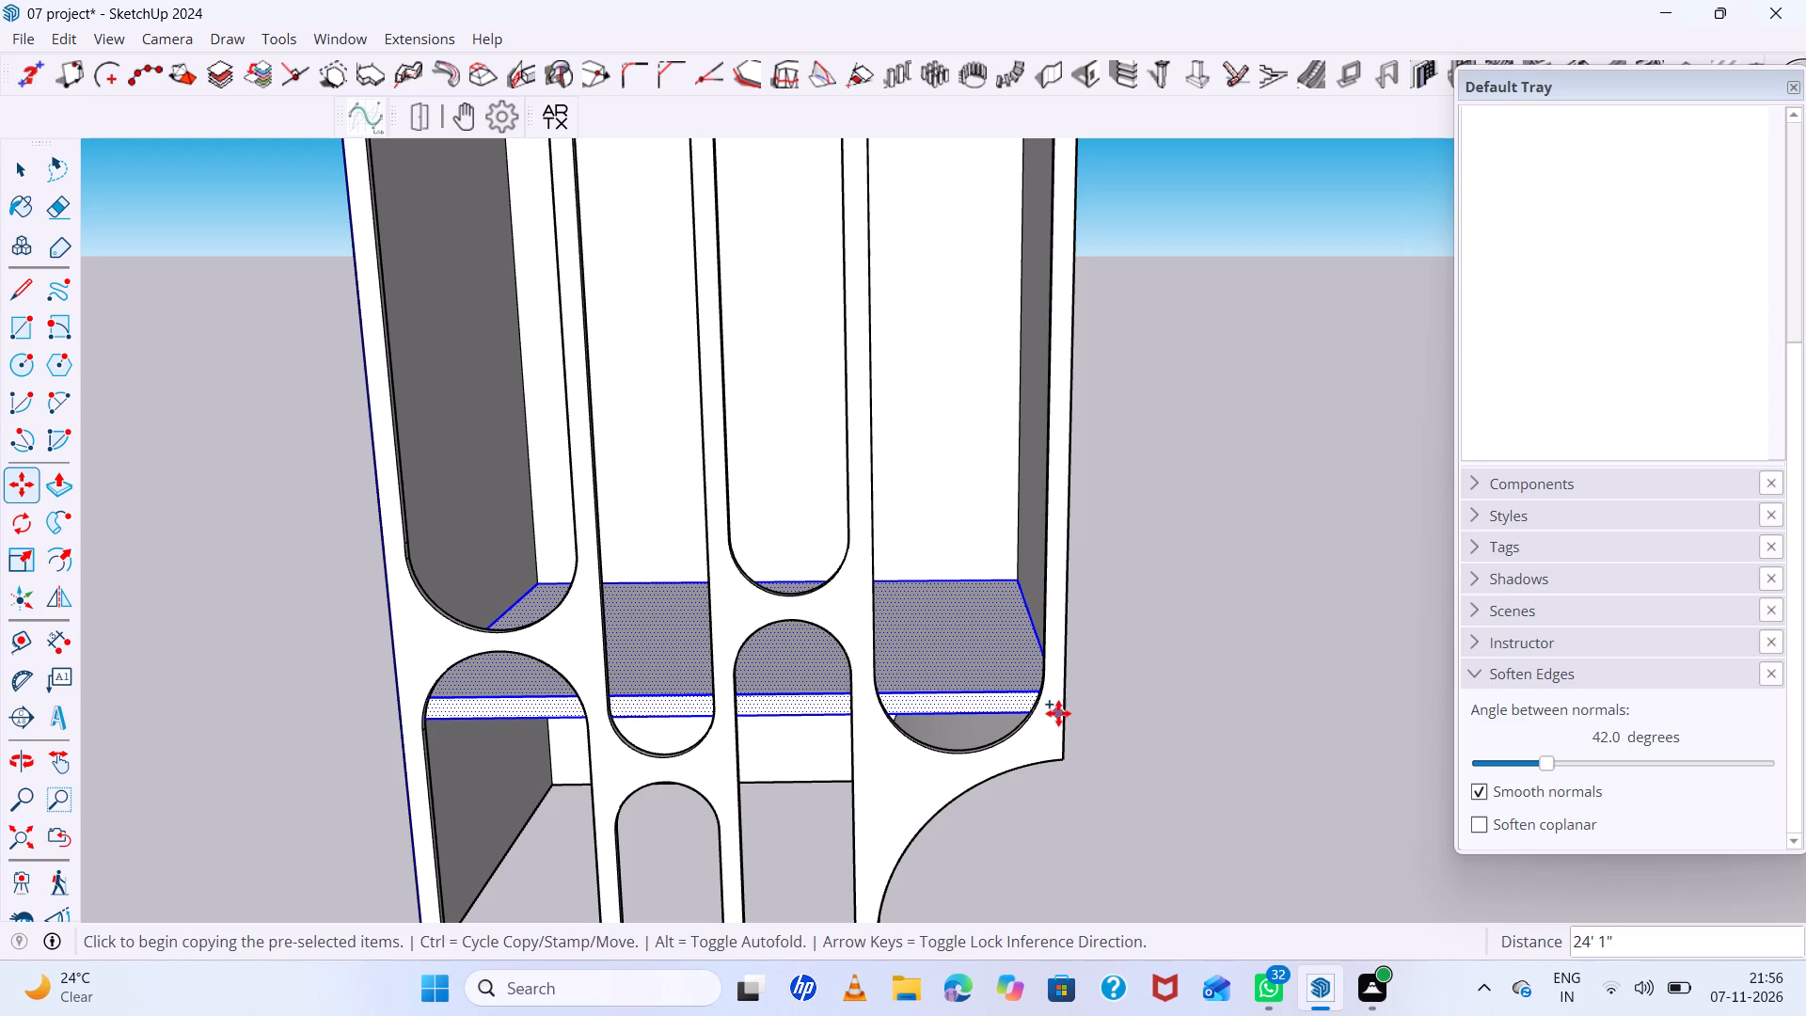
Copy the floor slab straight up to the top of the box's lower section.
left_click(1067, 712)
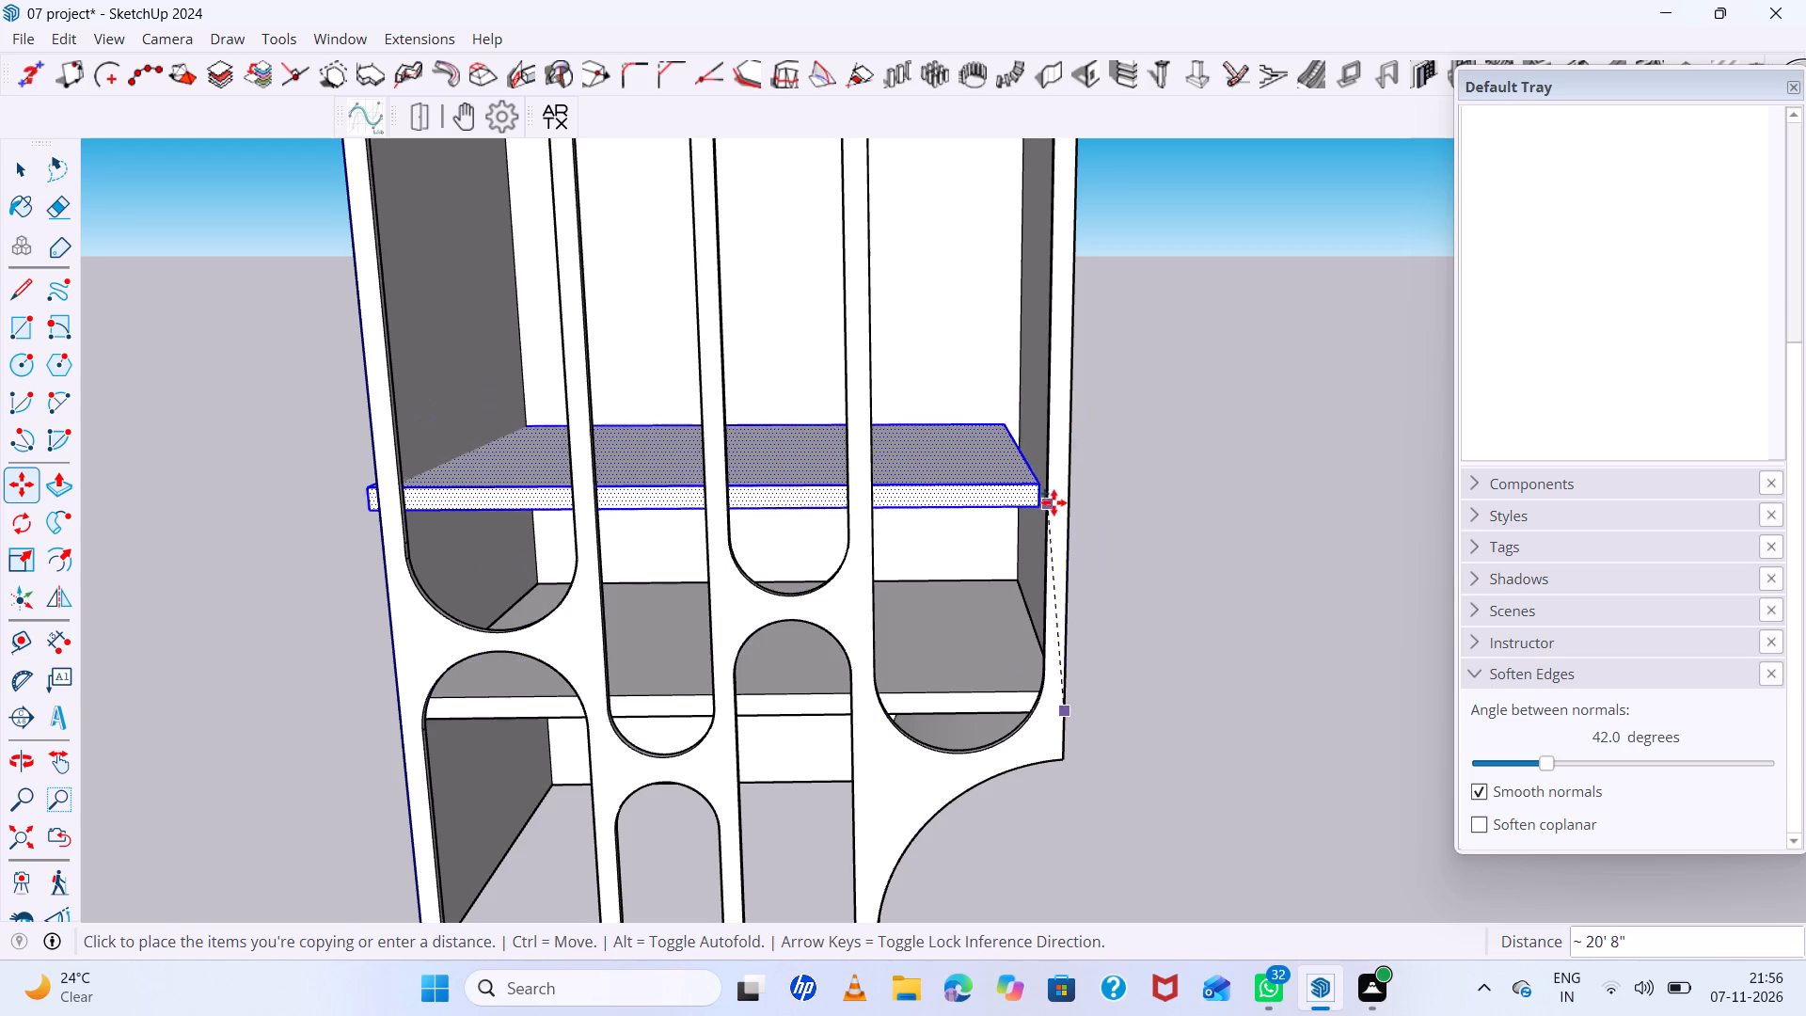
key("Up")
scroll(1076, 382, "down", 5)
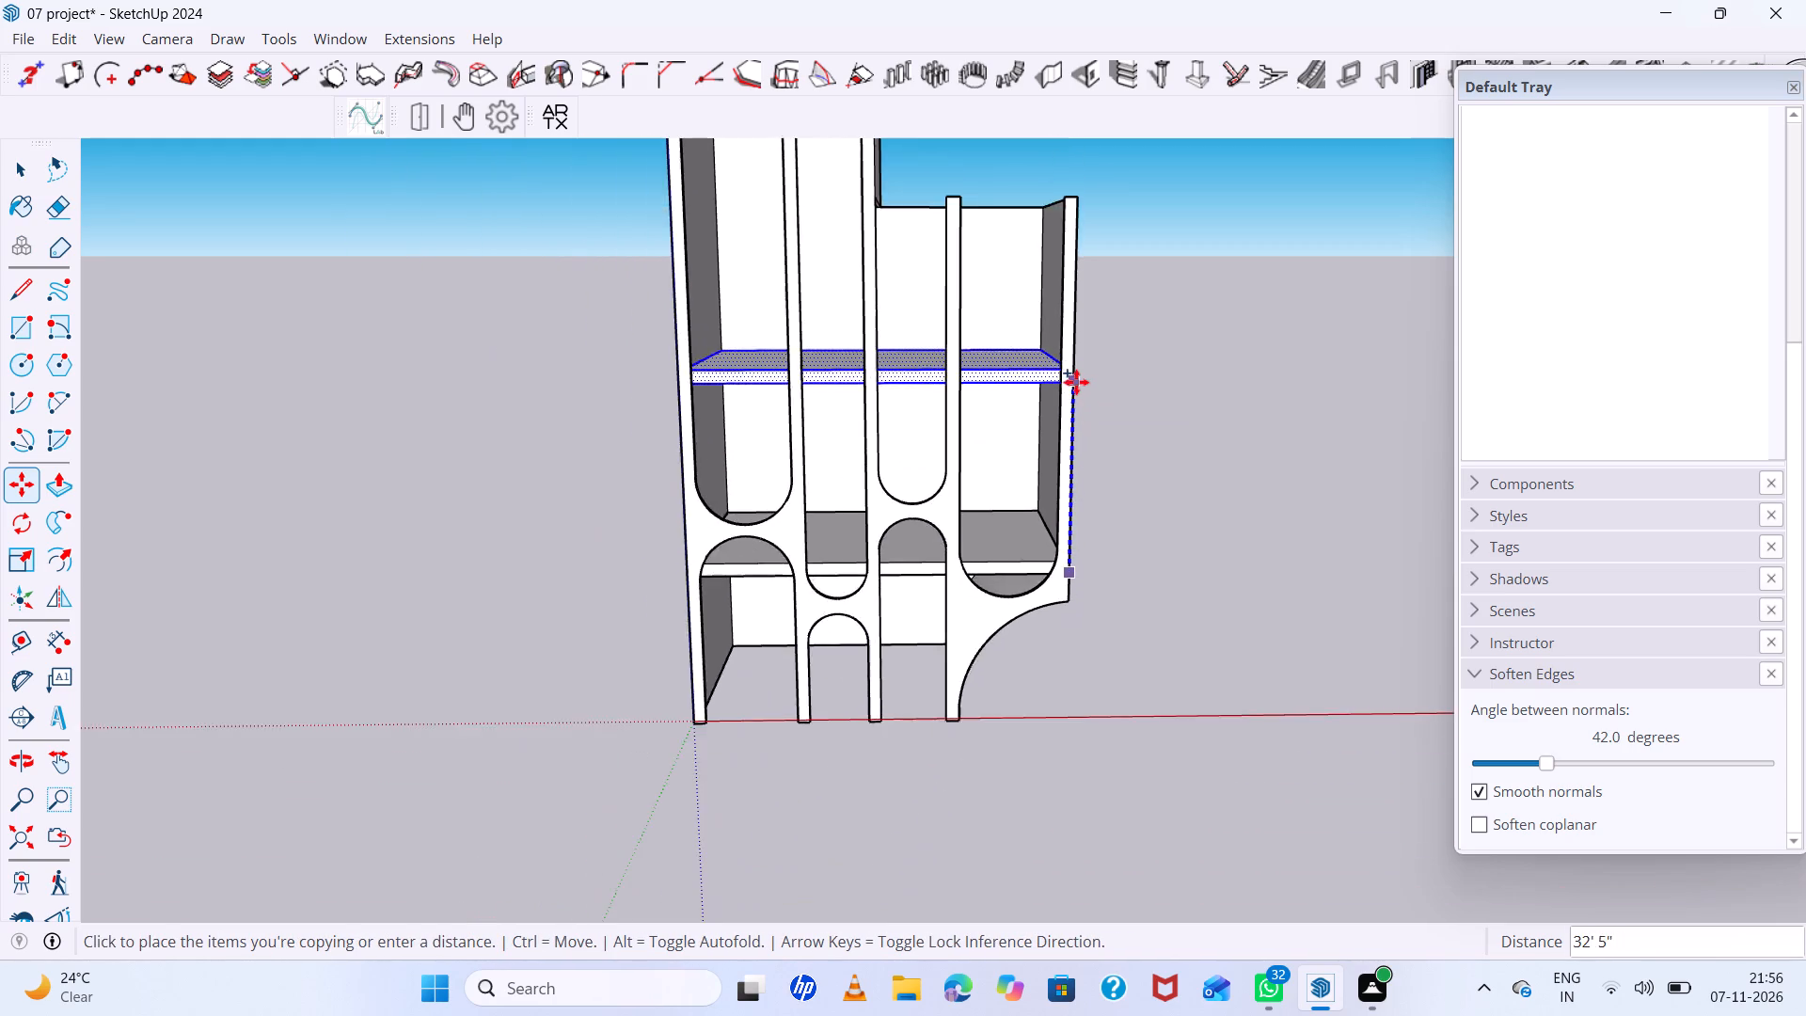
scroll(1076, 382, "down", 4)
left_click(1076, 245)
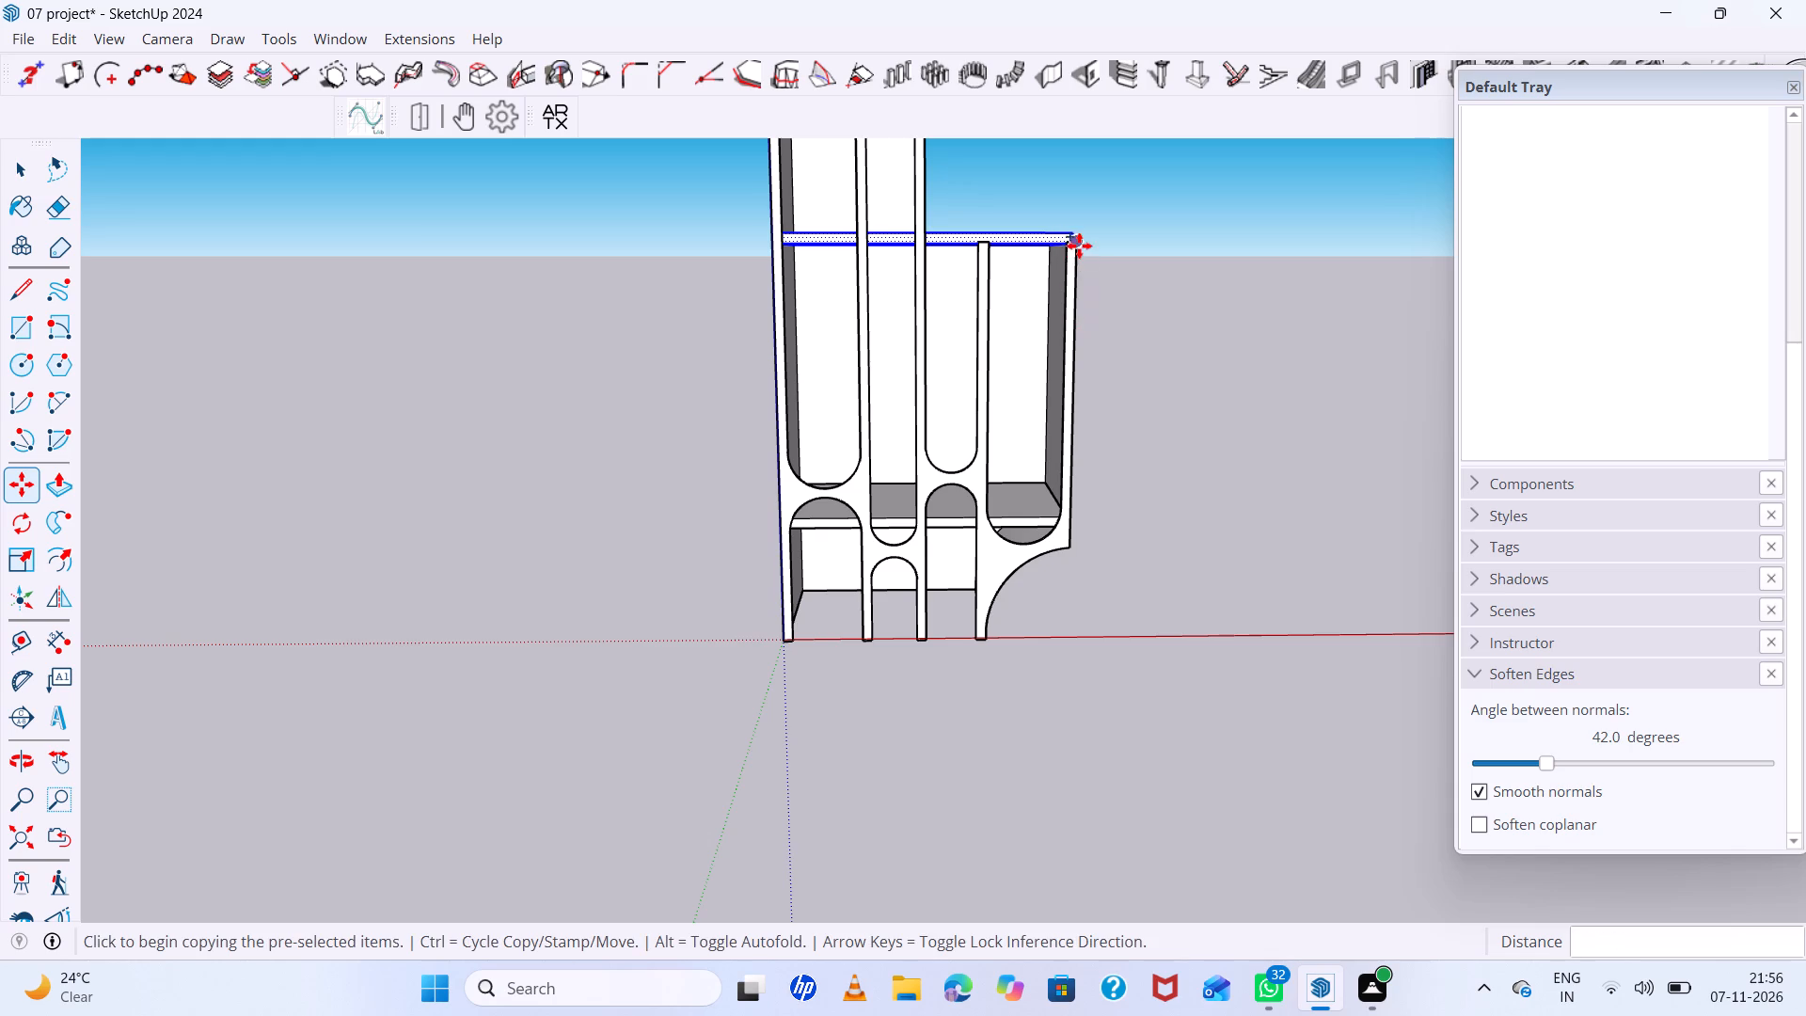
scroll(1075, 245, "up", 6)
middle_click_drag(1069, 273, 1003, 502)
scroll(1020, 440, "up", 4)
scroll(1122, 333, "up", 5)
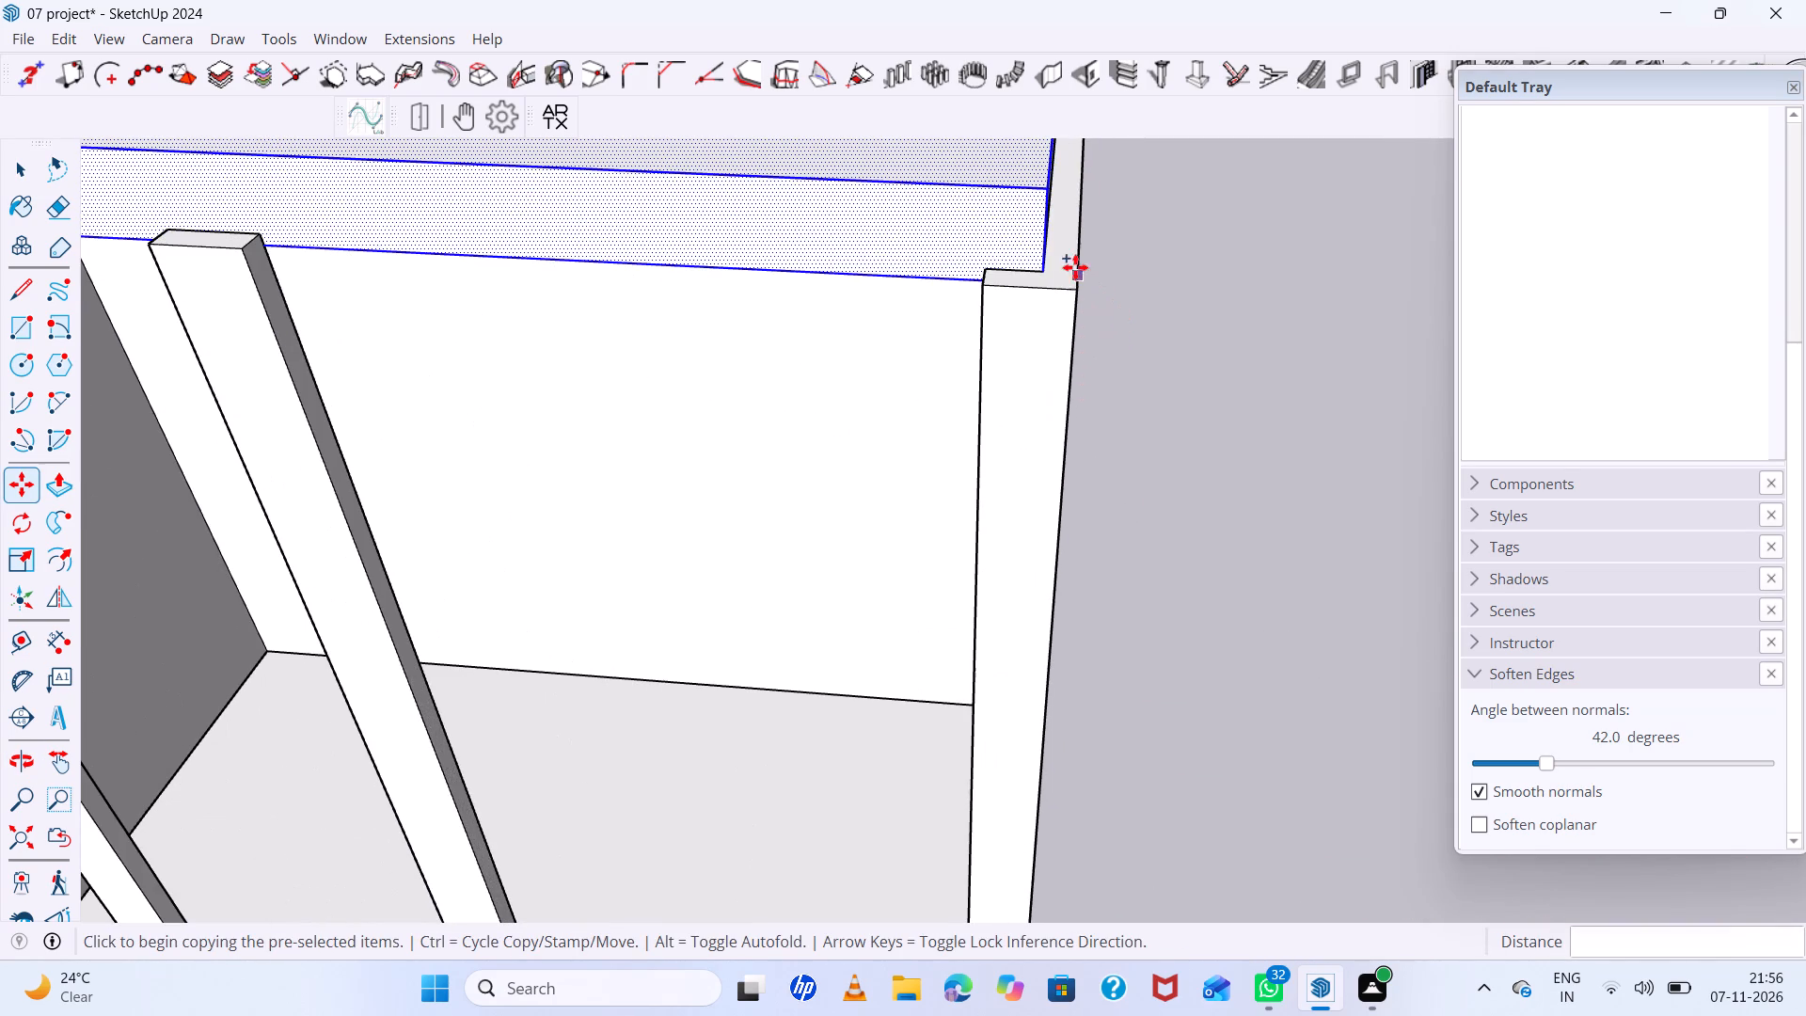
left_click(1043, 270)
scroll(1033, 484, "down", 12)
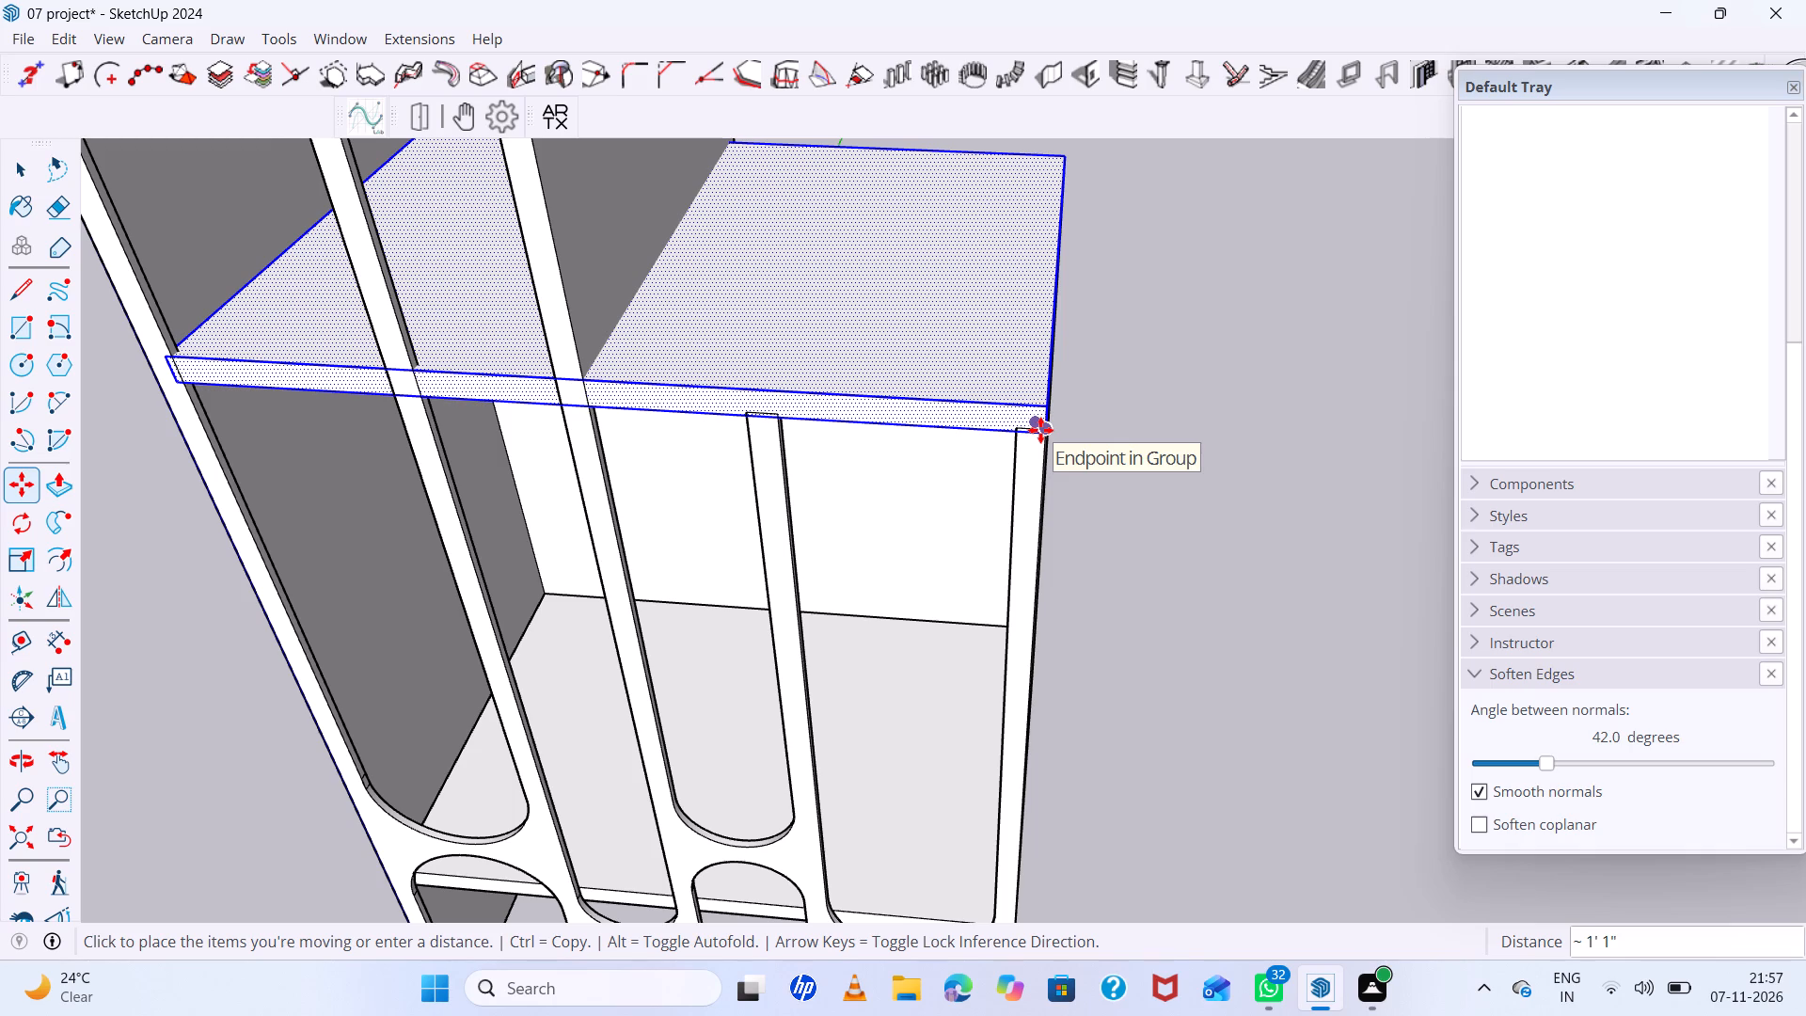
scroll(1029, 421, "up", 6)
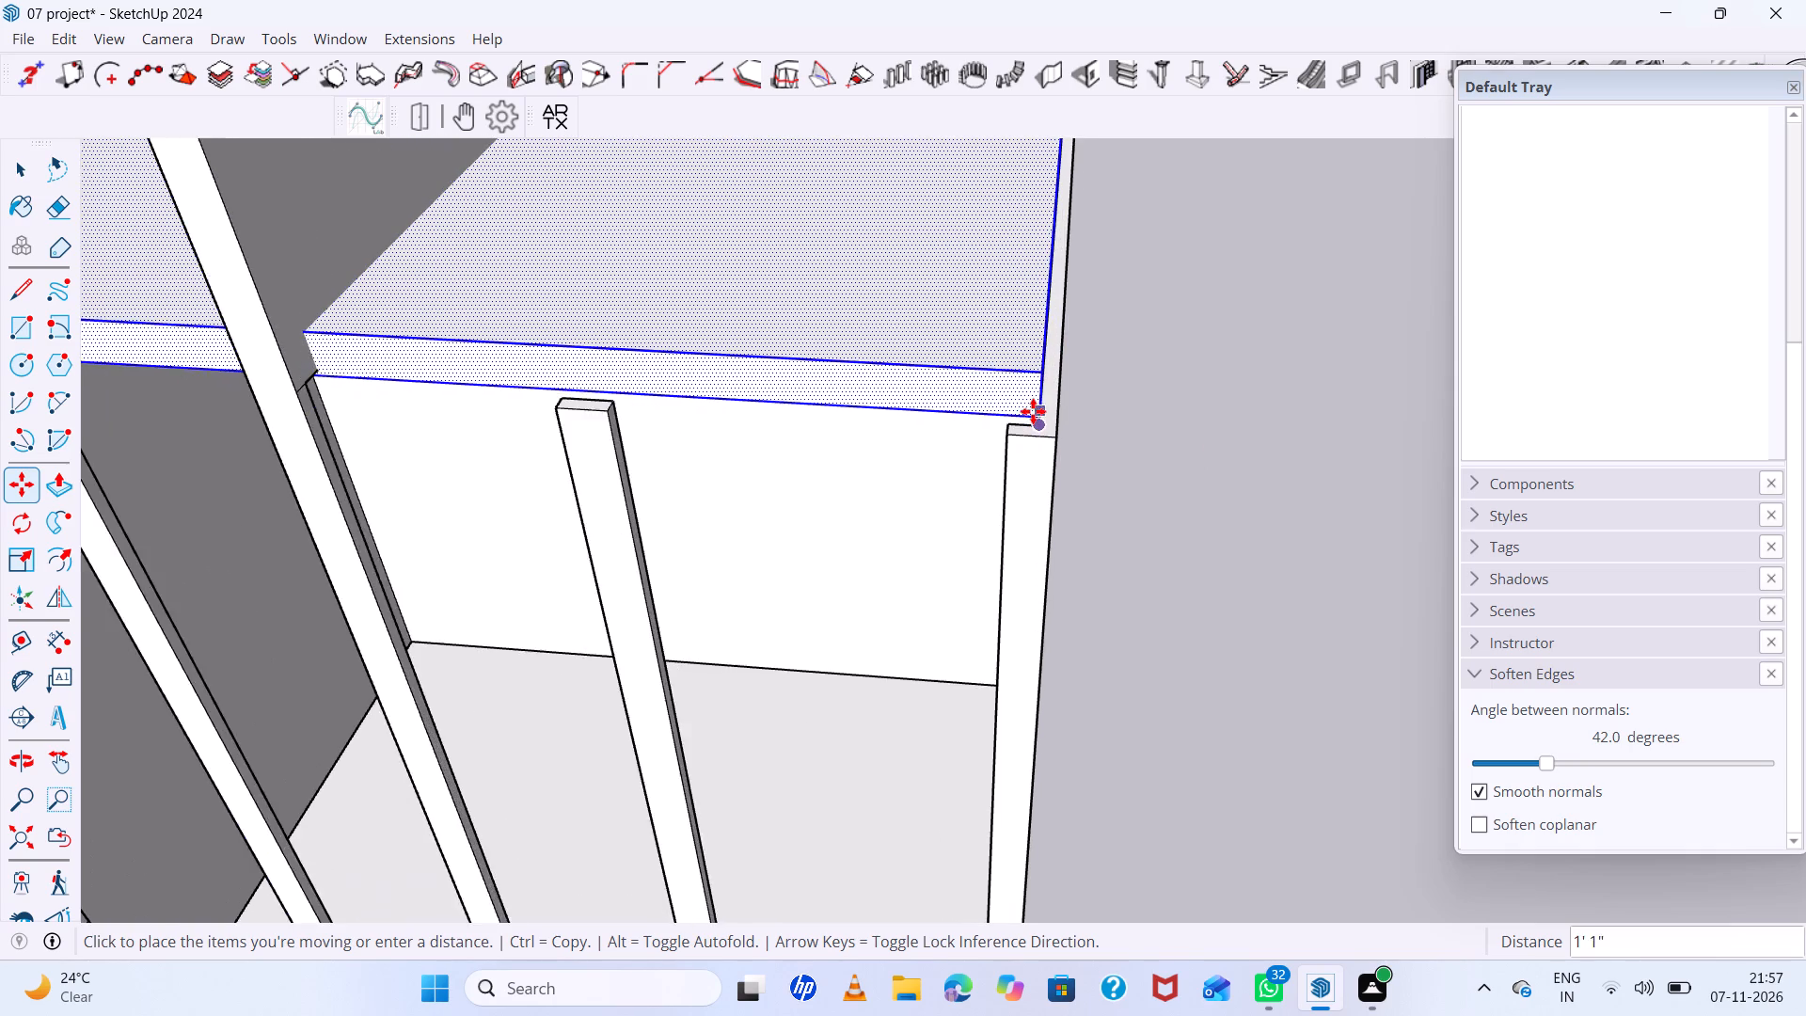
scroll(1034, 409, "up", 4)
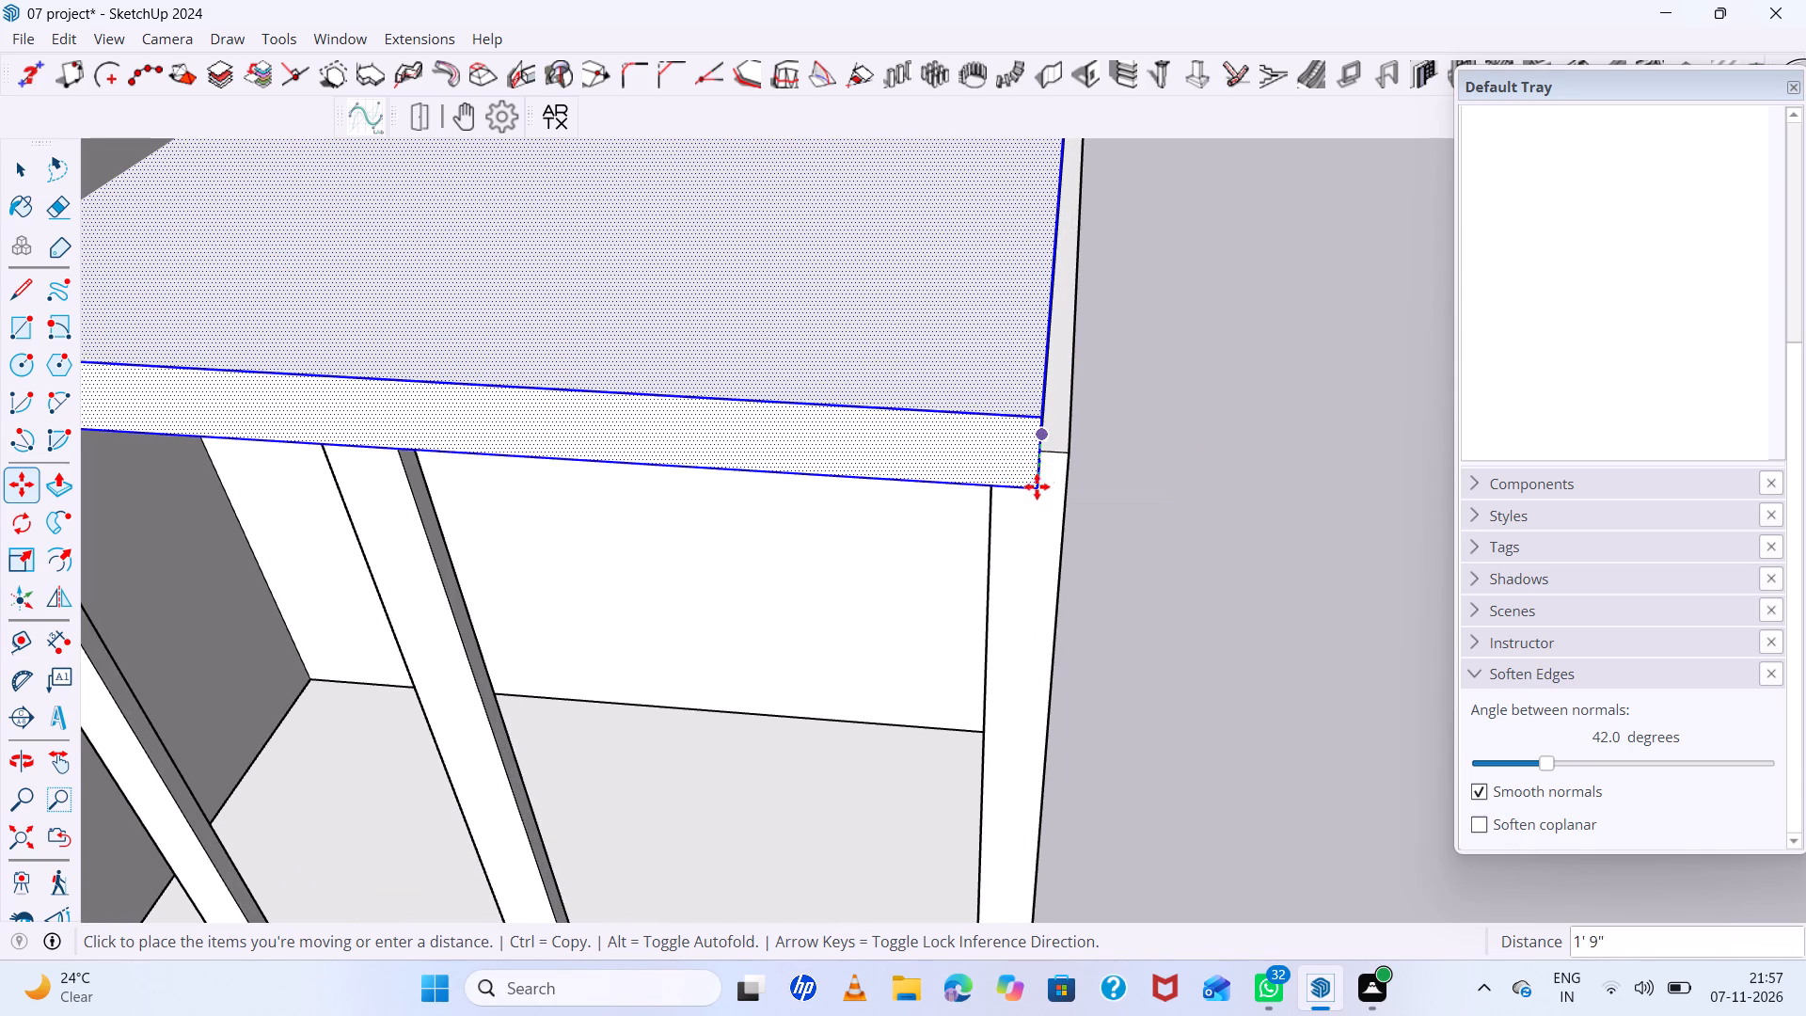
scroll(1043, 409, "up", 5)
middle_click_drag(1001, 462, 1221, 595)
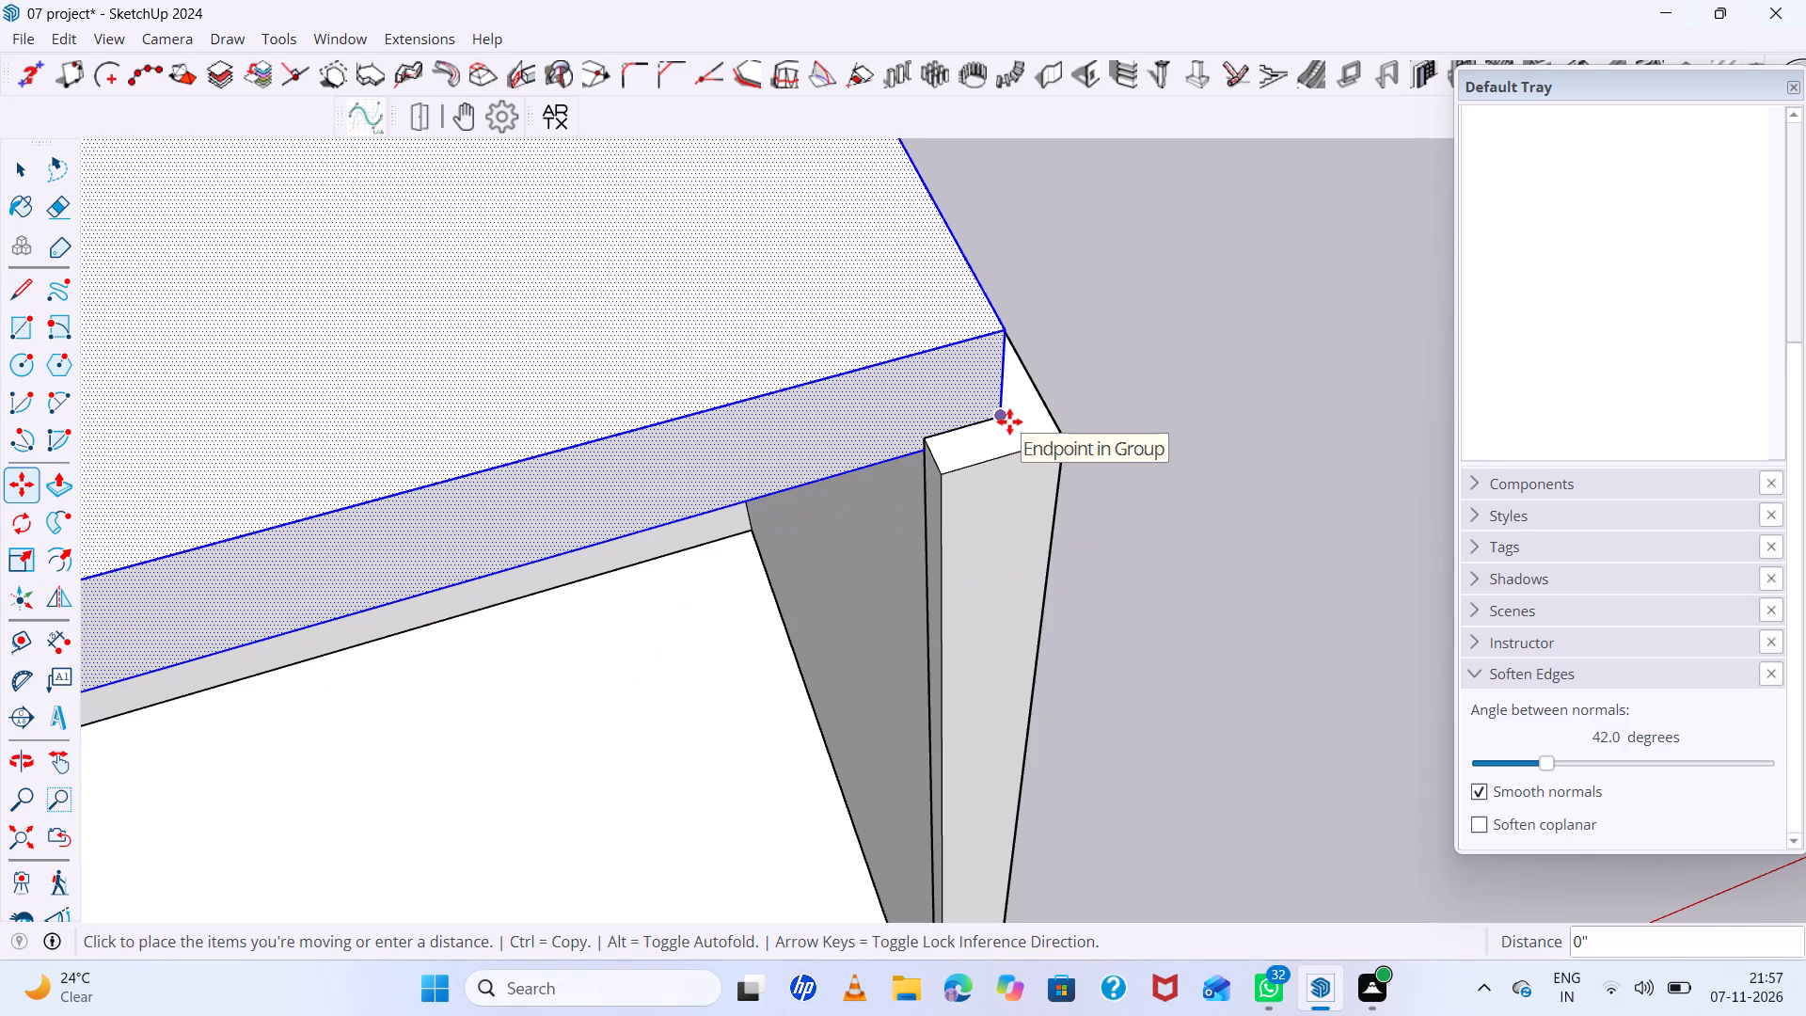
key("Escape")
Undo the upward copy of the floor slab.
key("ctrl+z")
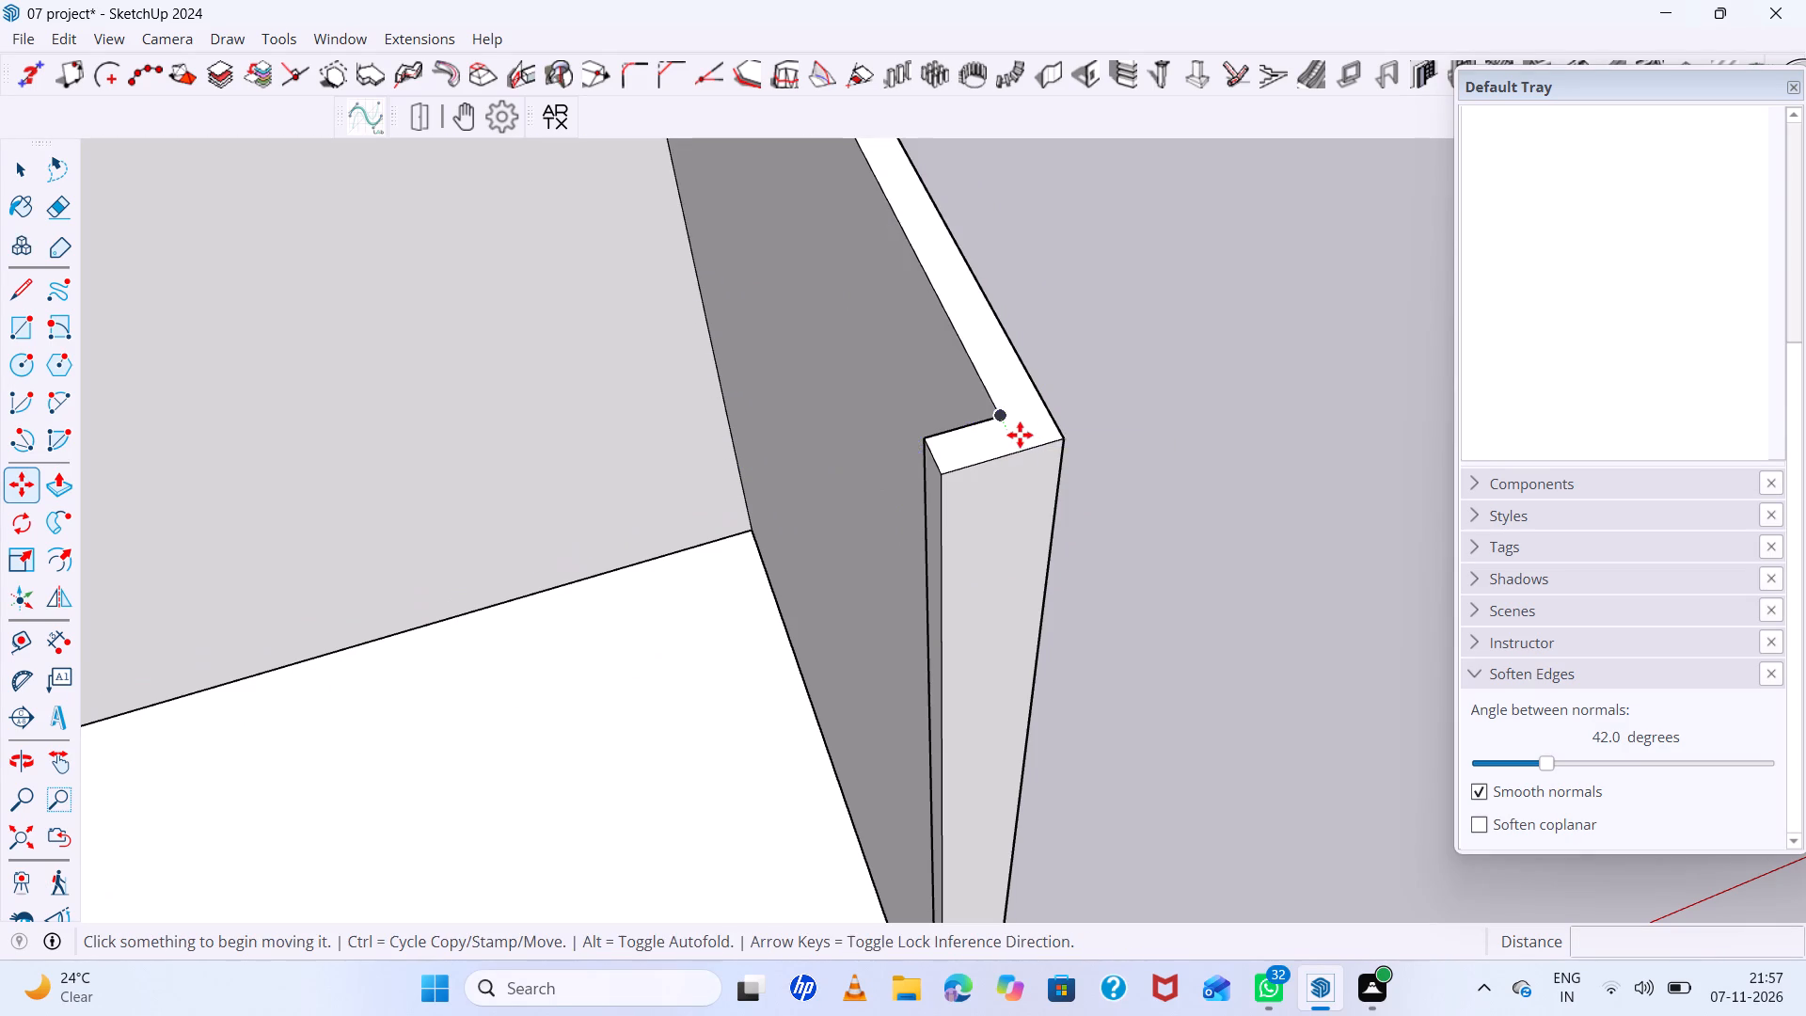
Select all connected geometry of the interior floor slab and make it a group.
scroll(930, 437, "down", 20)
scroll(930, 437, "down", 1)
middle_click_drag(975, 586, 899, 364)
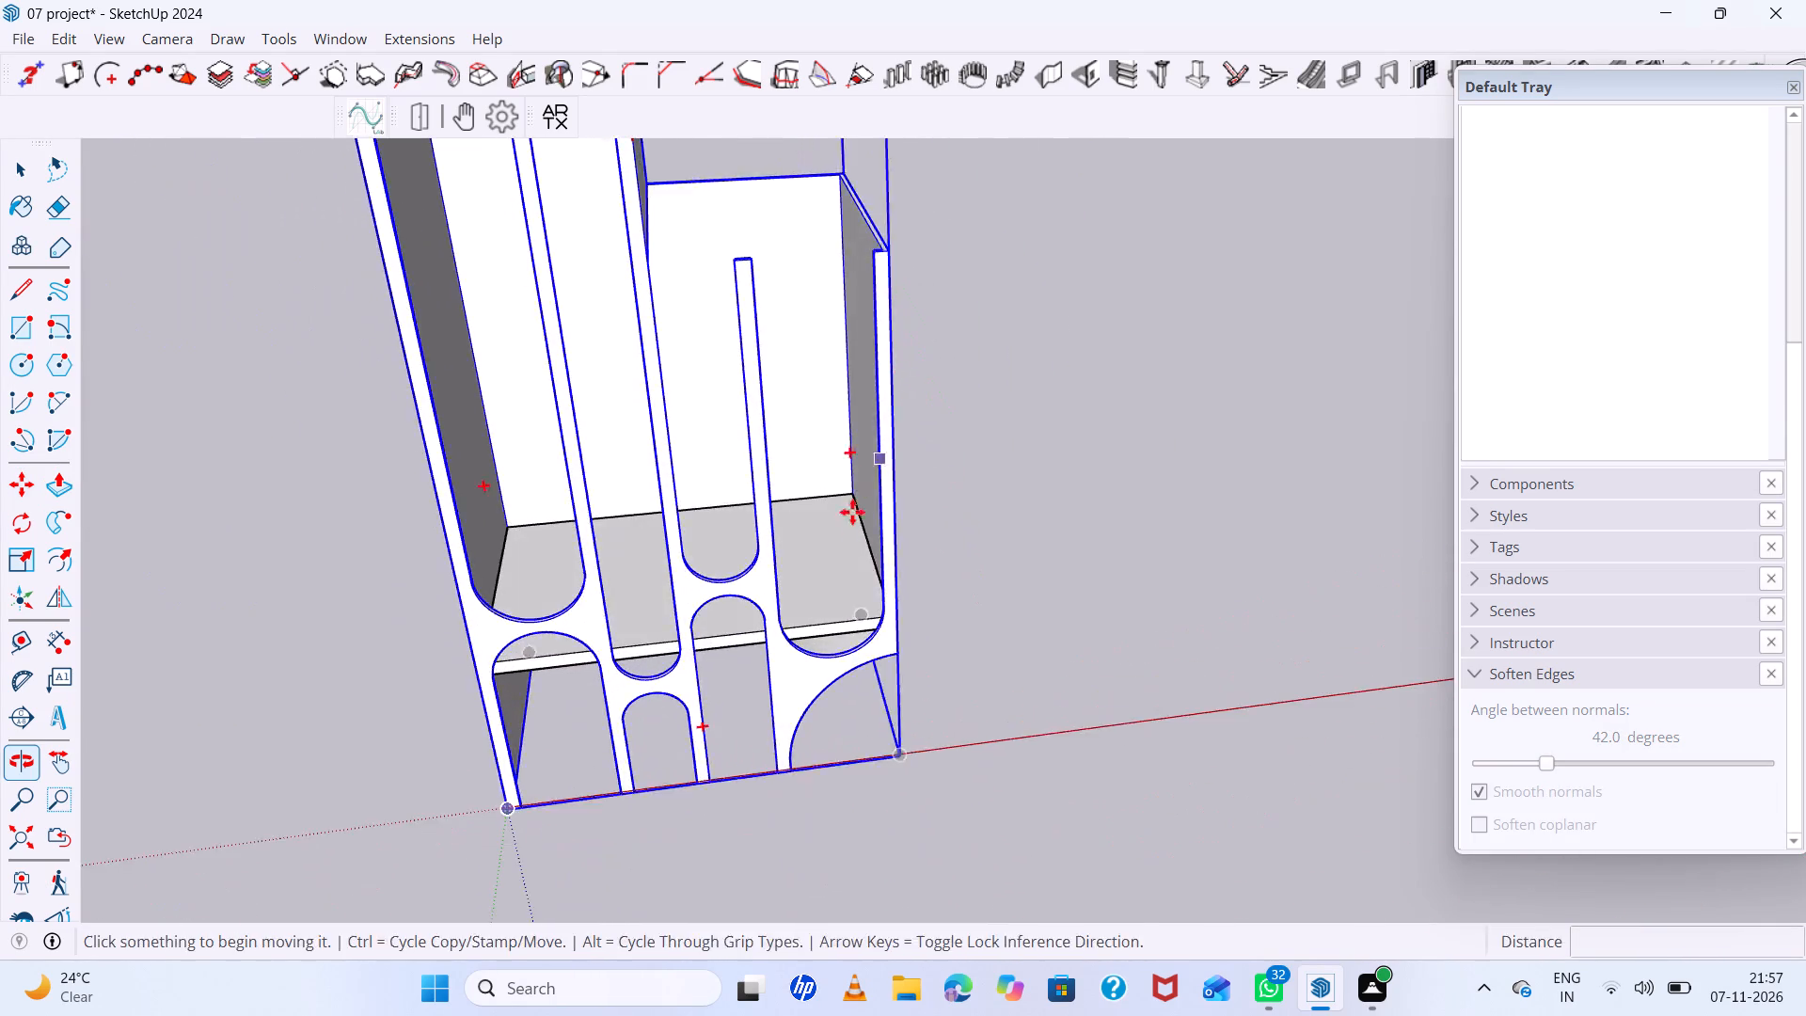
key("space")
scroll(848, 521, "up", 5)
left_click(830, 579)
triple_click(830, 579)
double_click(830, 581)
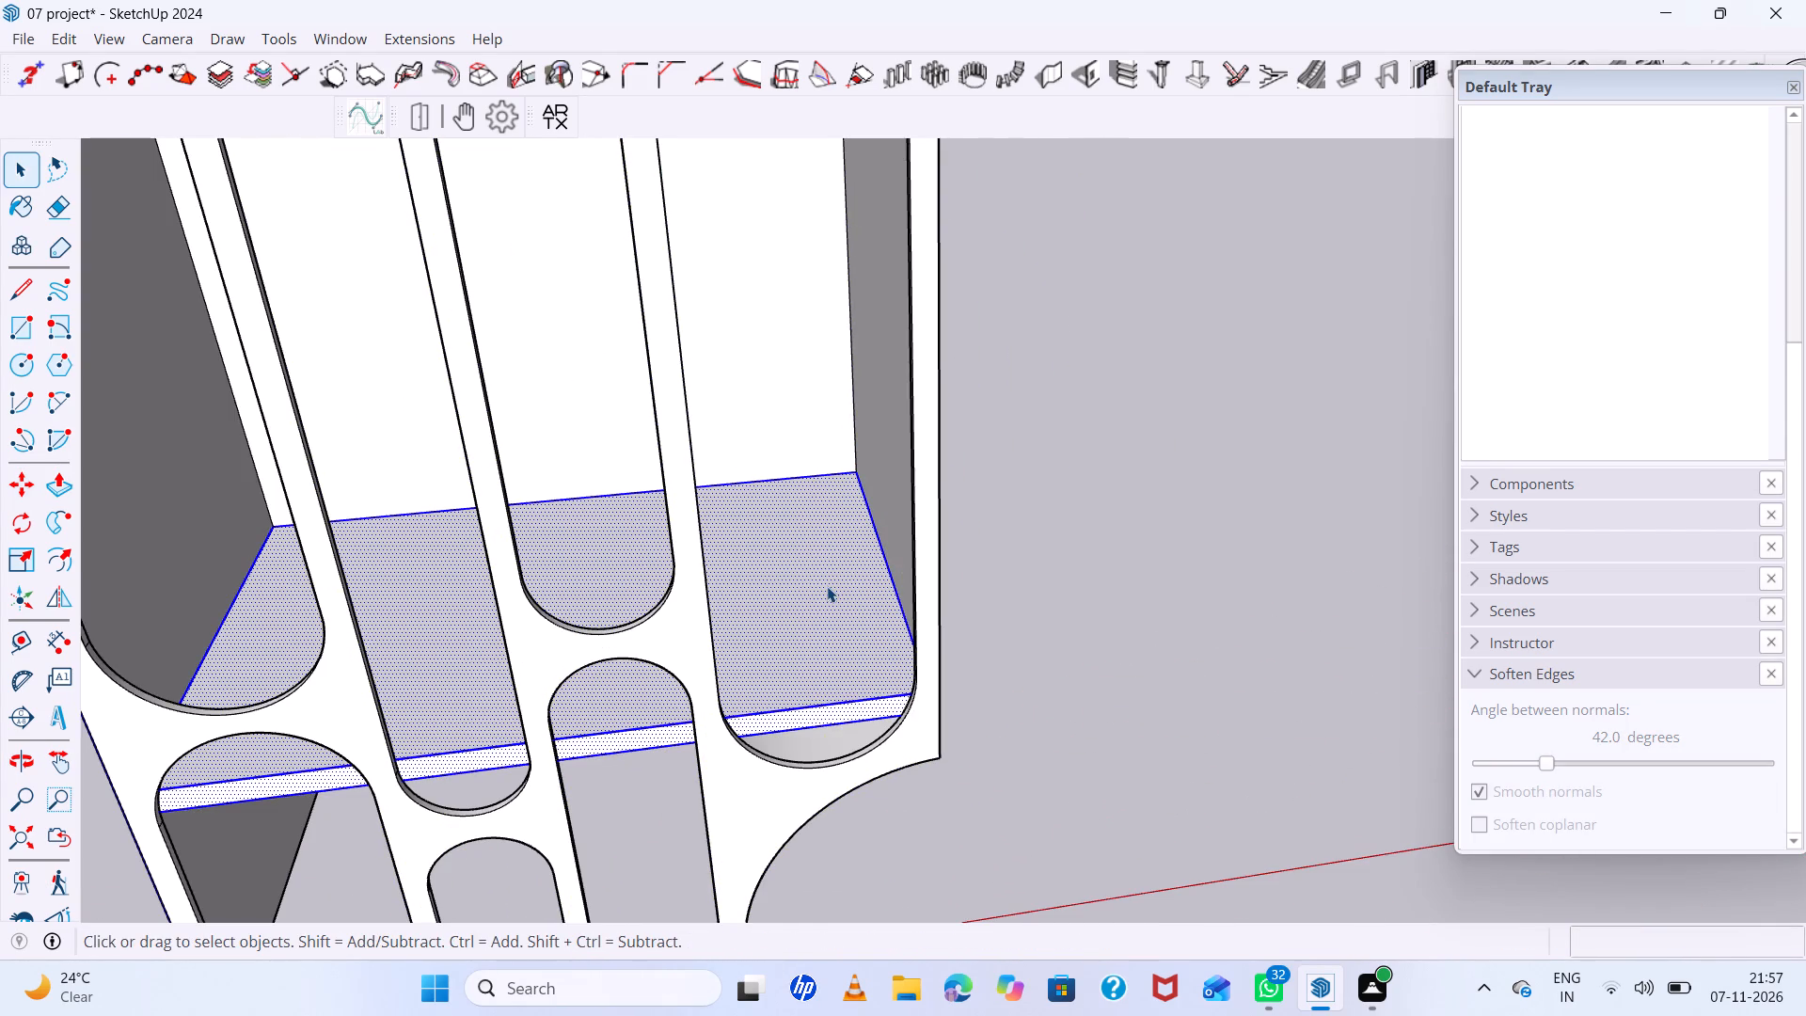
right_click(827, 586)
left_click(930, 224)
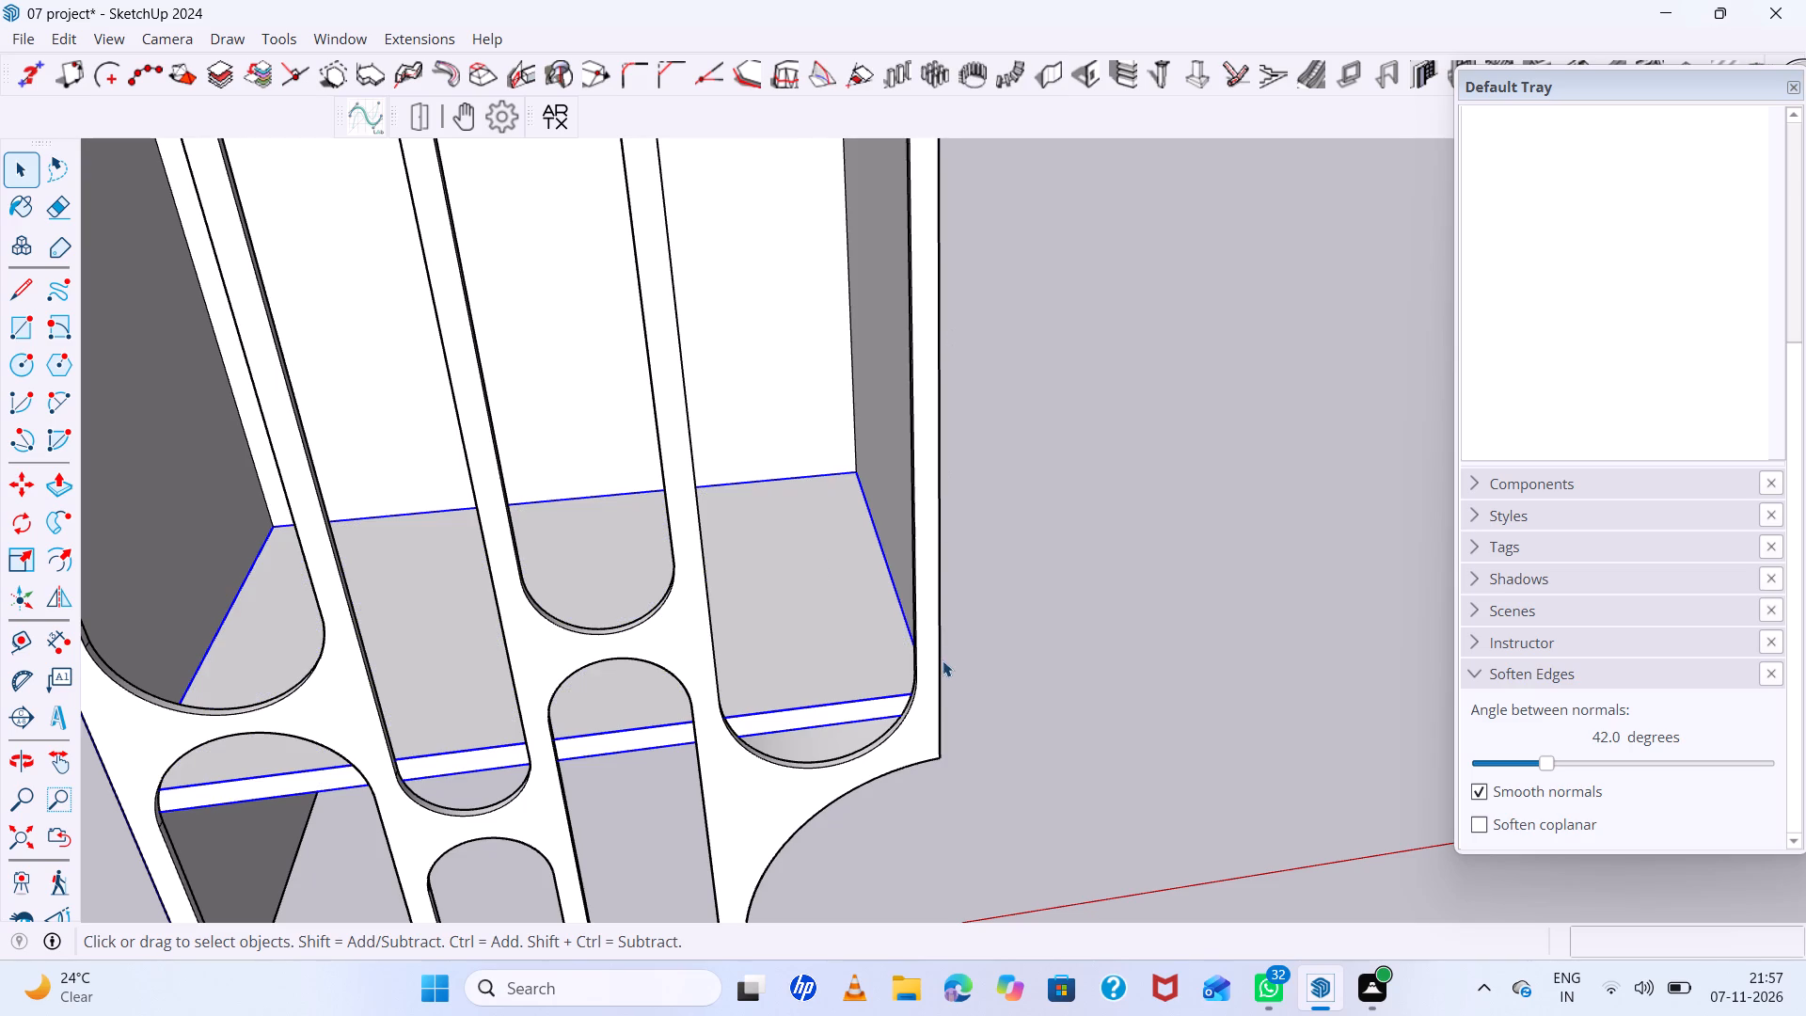
Copy the grouped floor slab straight up about 59' 6", to the top of the box's lower section.
key("m")
left_click(930, 715)
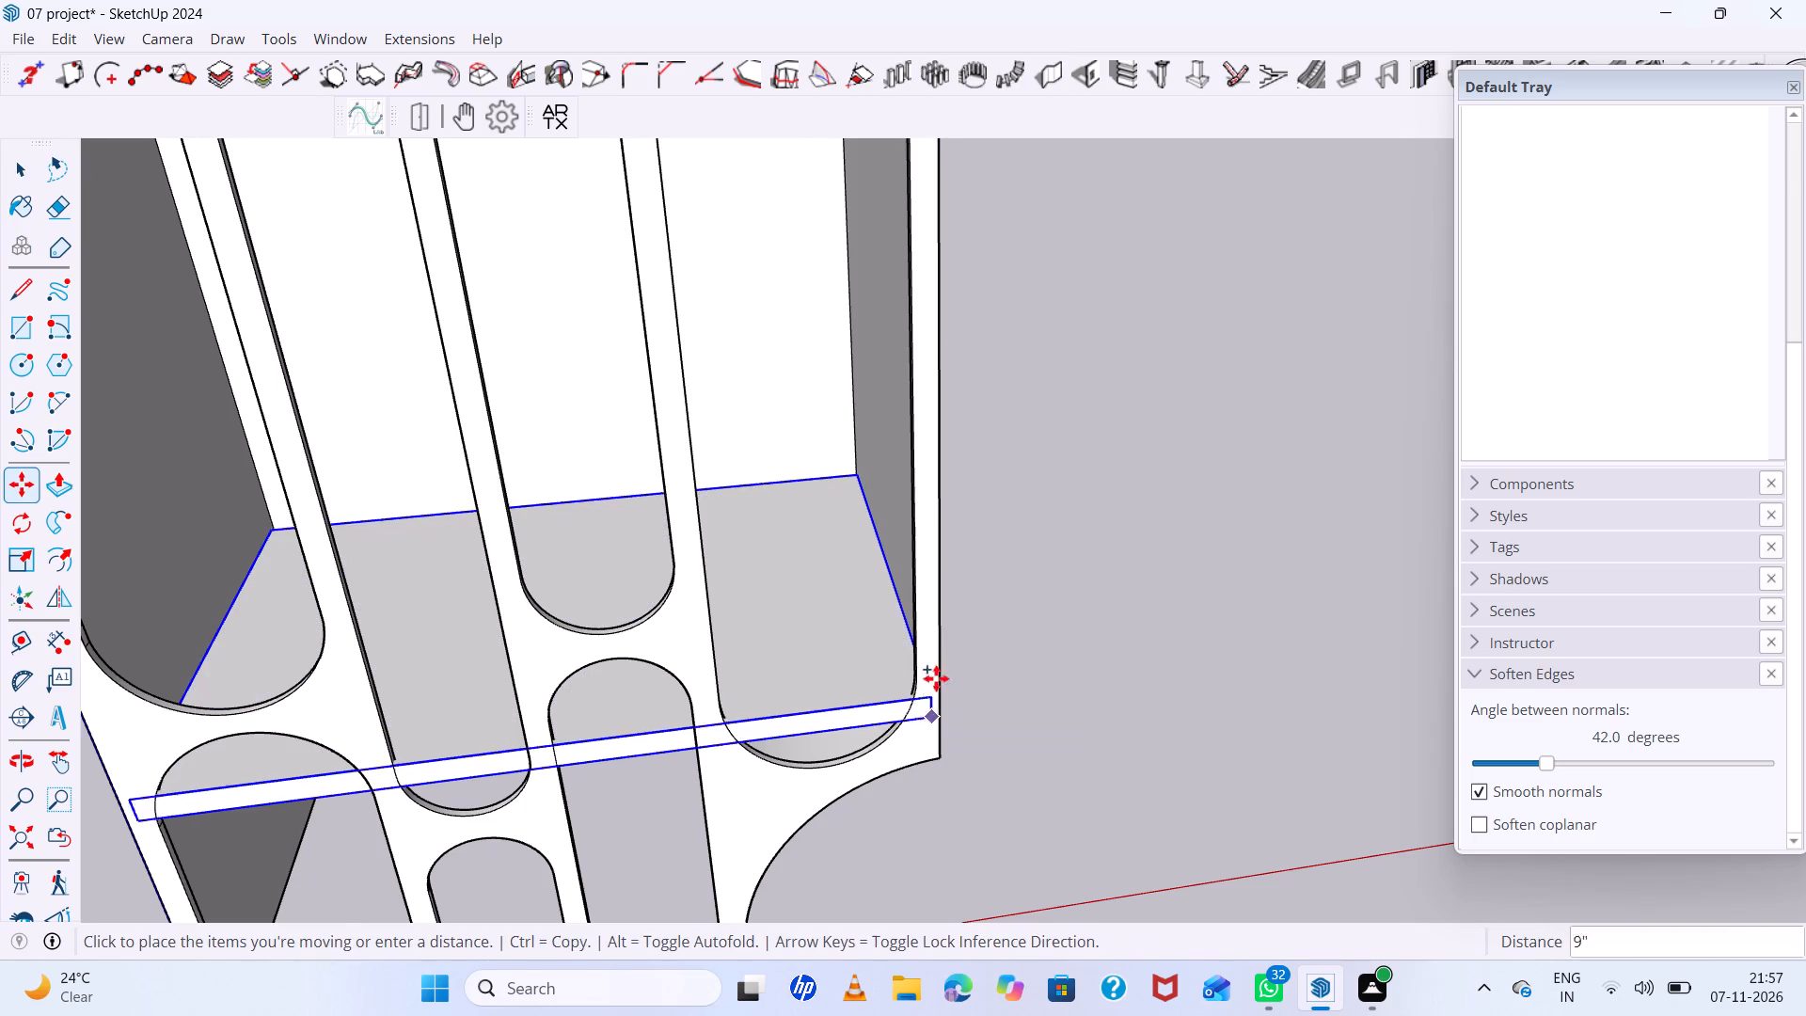
key("Up")
scroll(955, 464, "down", 3)
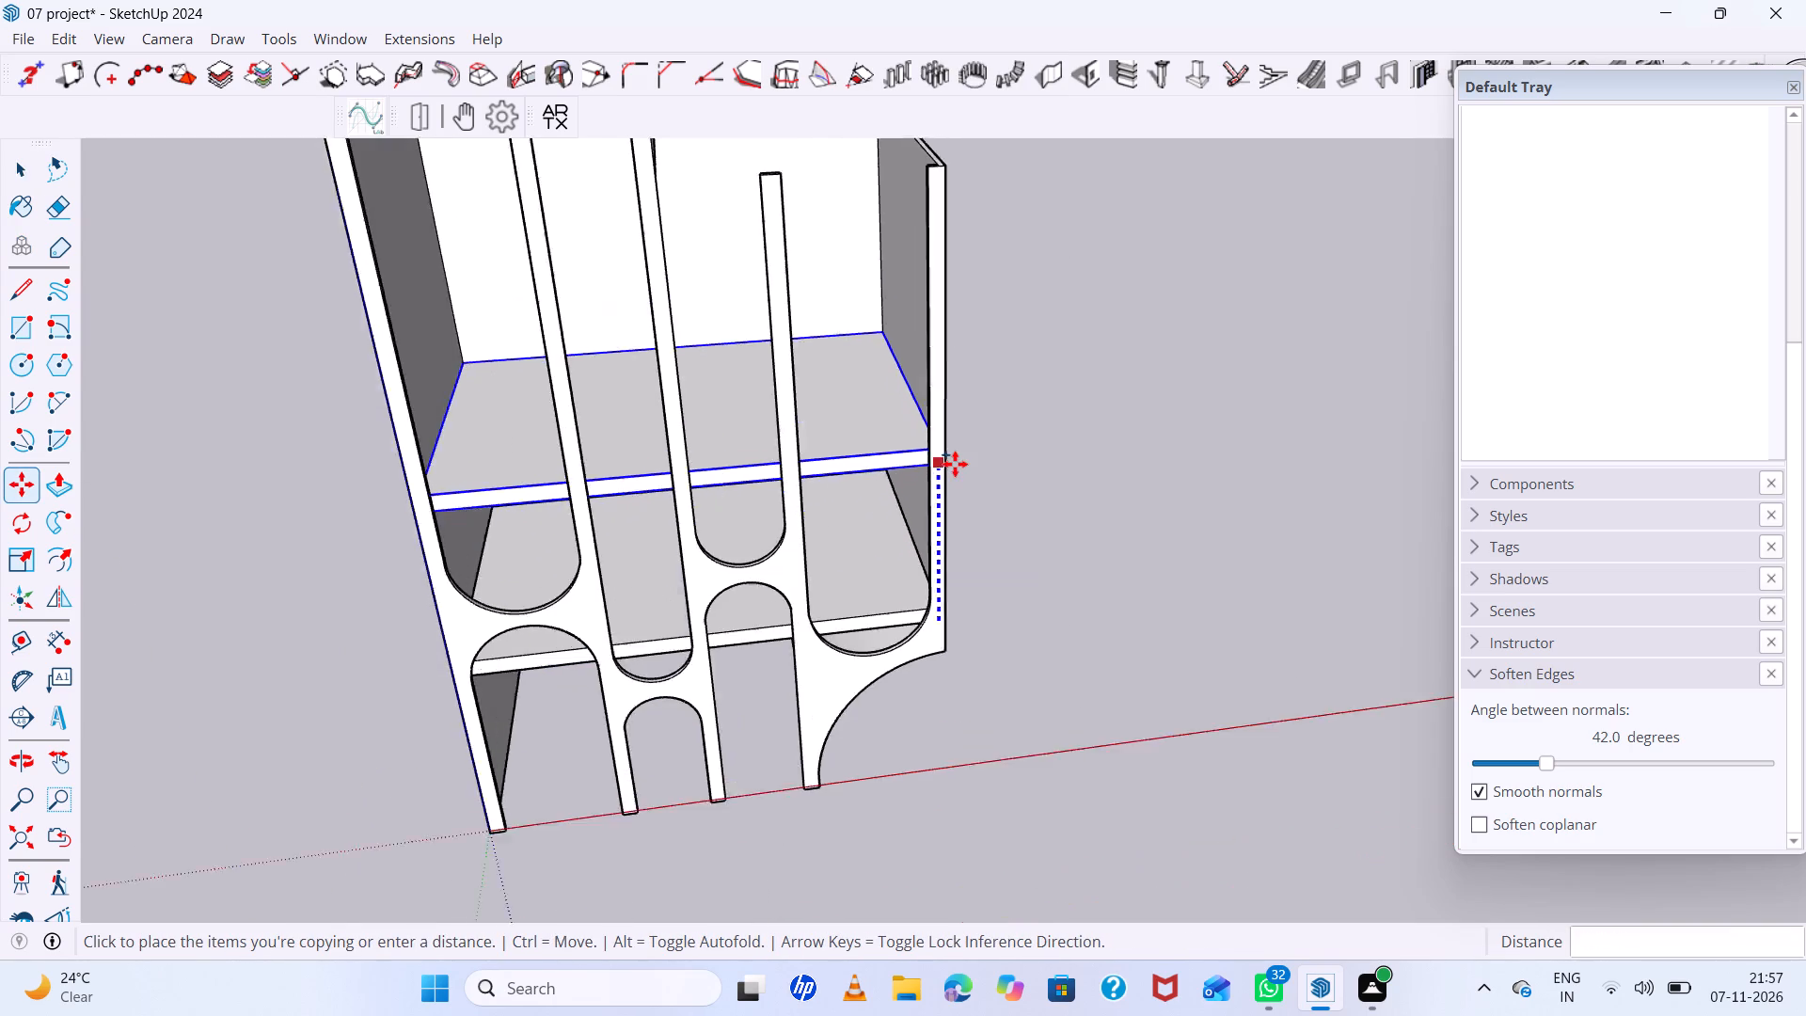
scroll(955, 464, "down", 8)
scroll(958, 288, "up", 5)
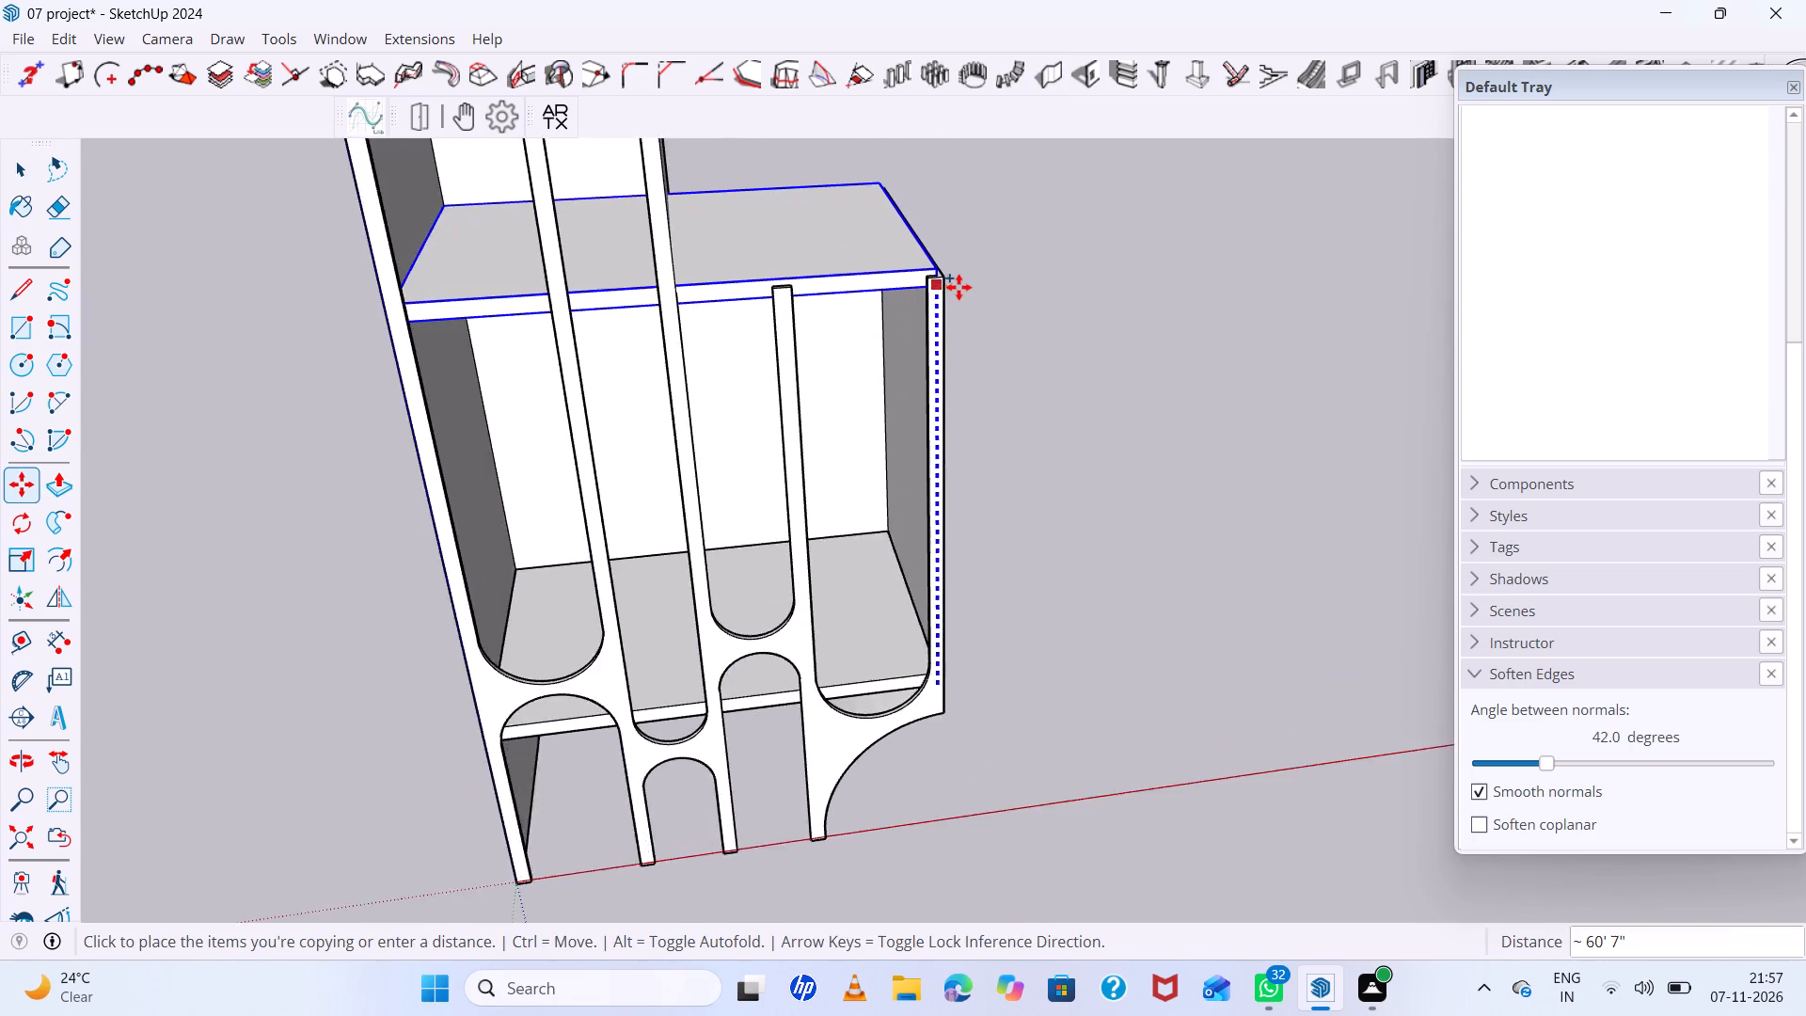
scroll(958, 287, "up", 5)
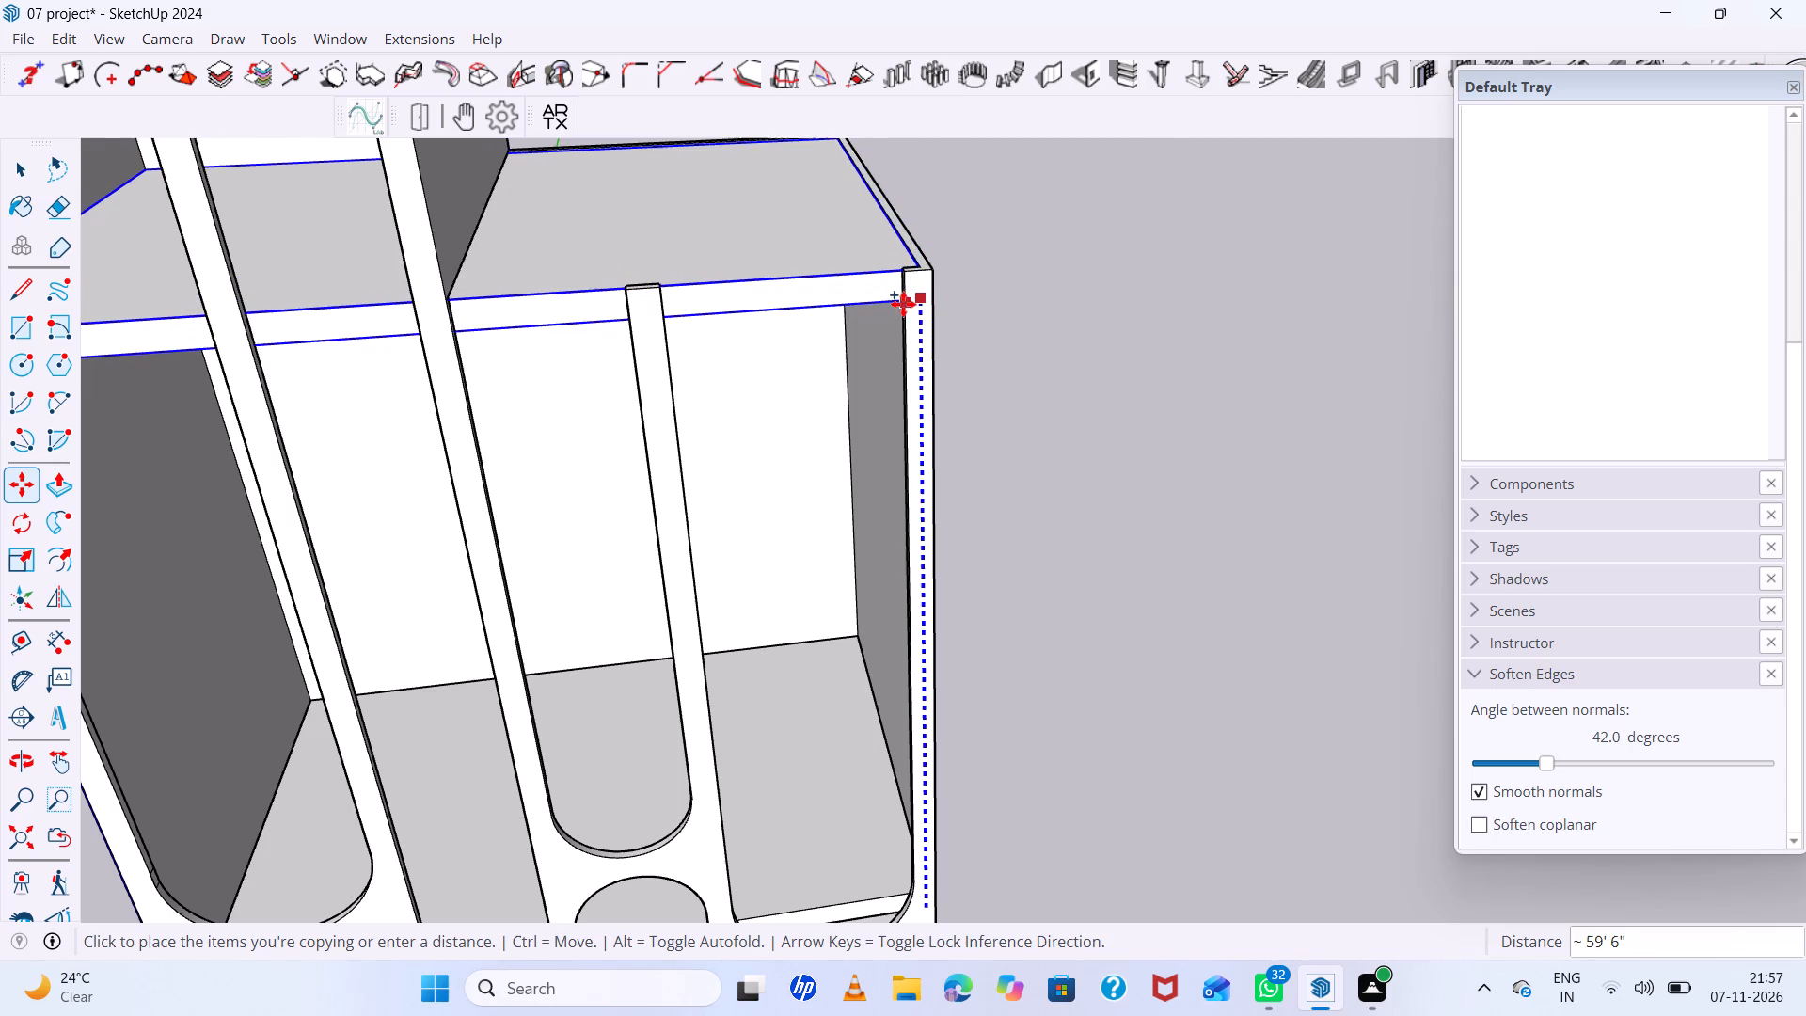
left_click(903, 304)
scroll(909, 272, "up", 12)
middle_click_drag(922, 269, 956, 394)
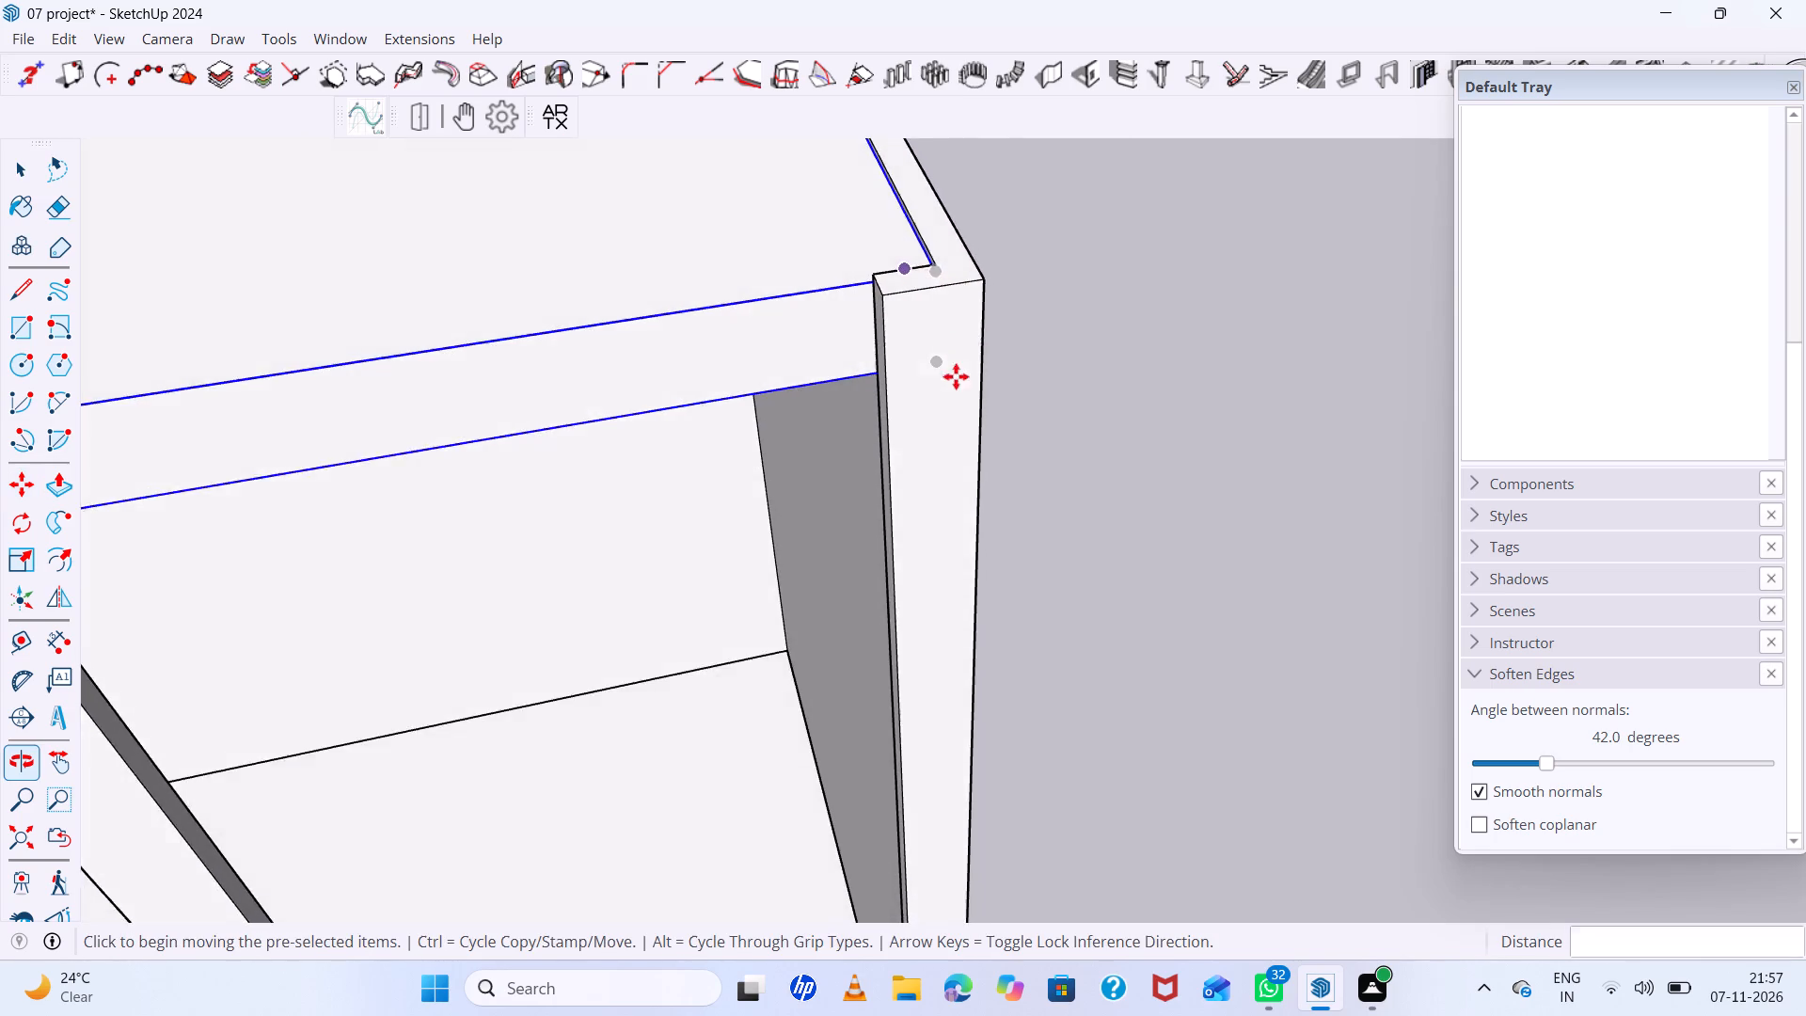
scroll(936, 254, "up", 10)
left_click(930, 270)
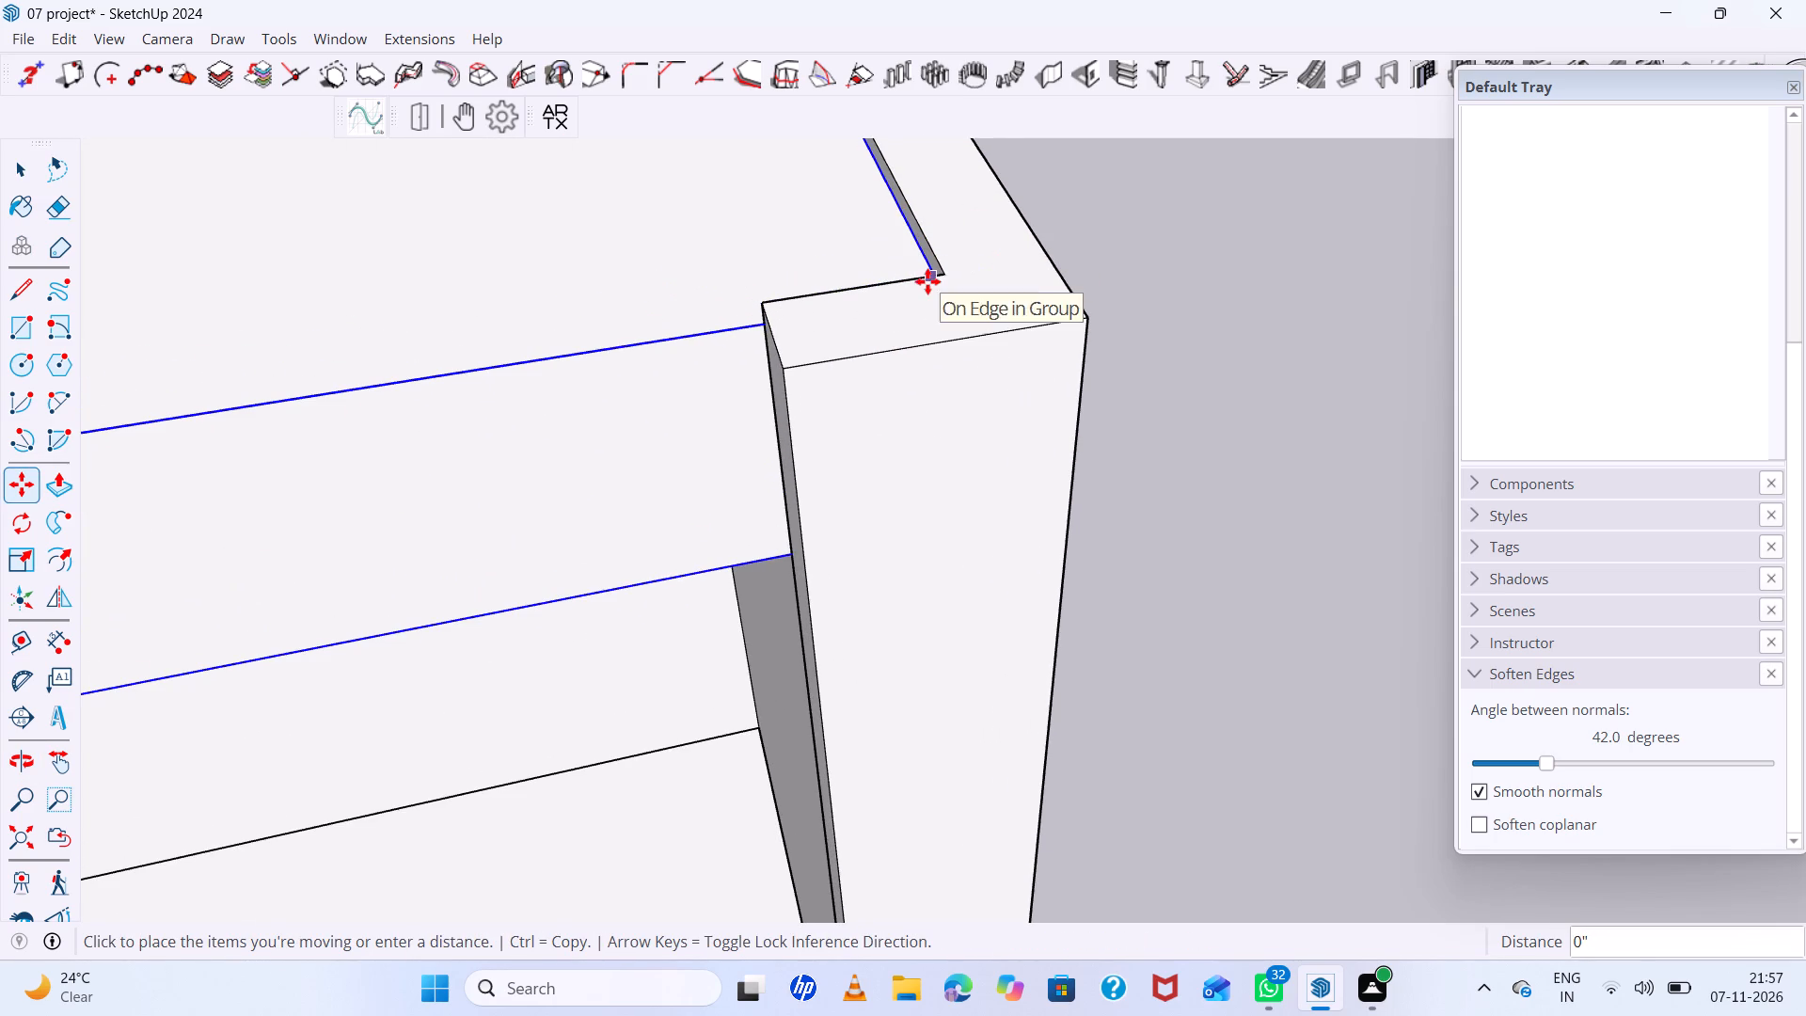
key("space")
Move the copied slab slightly upward until its top is flush with the top of the lower section's side wall.
scroll(707, 402, "down", 5)
middle_click_drag(830, 300, 866, 357)
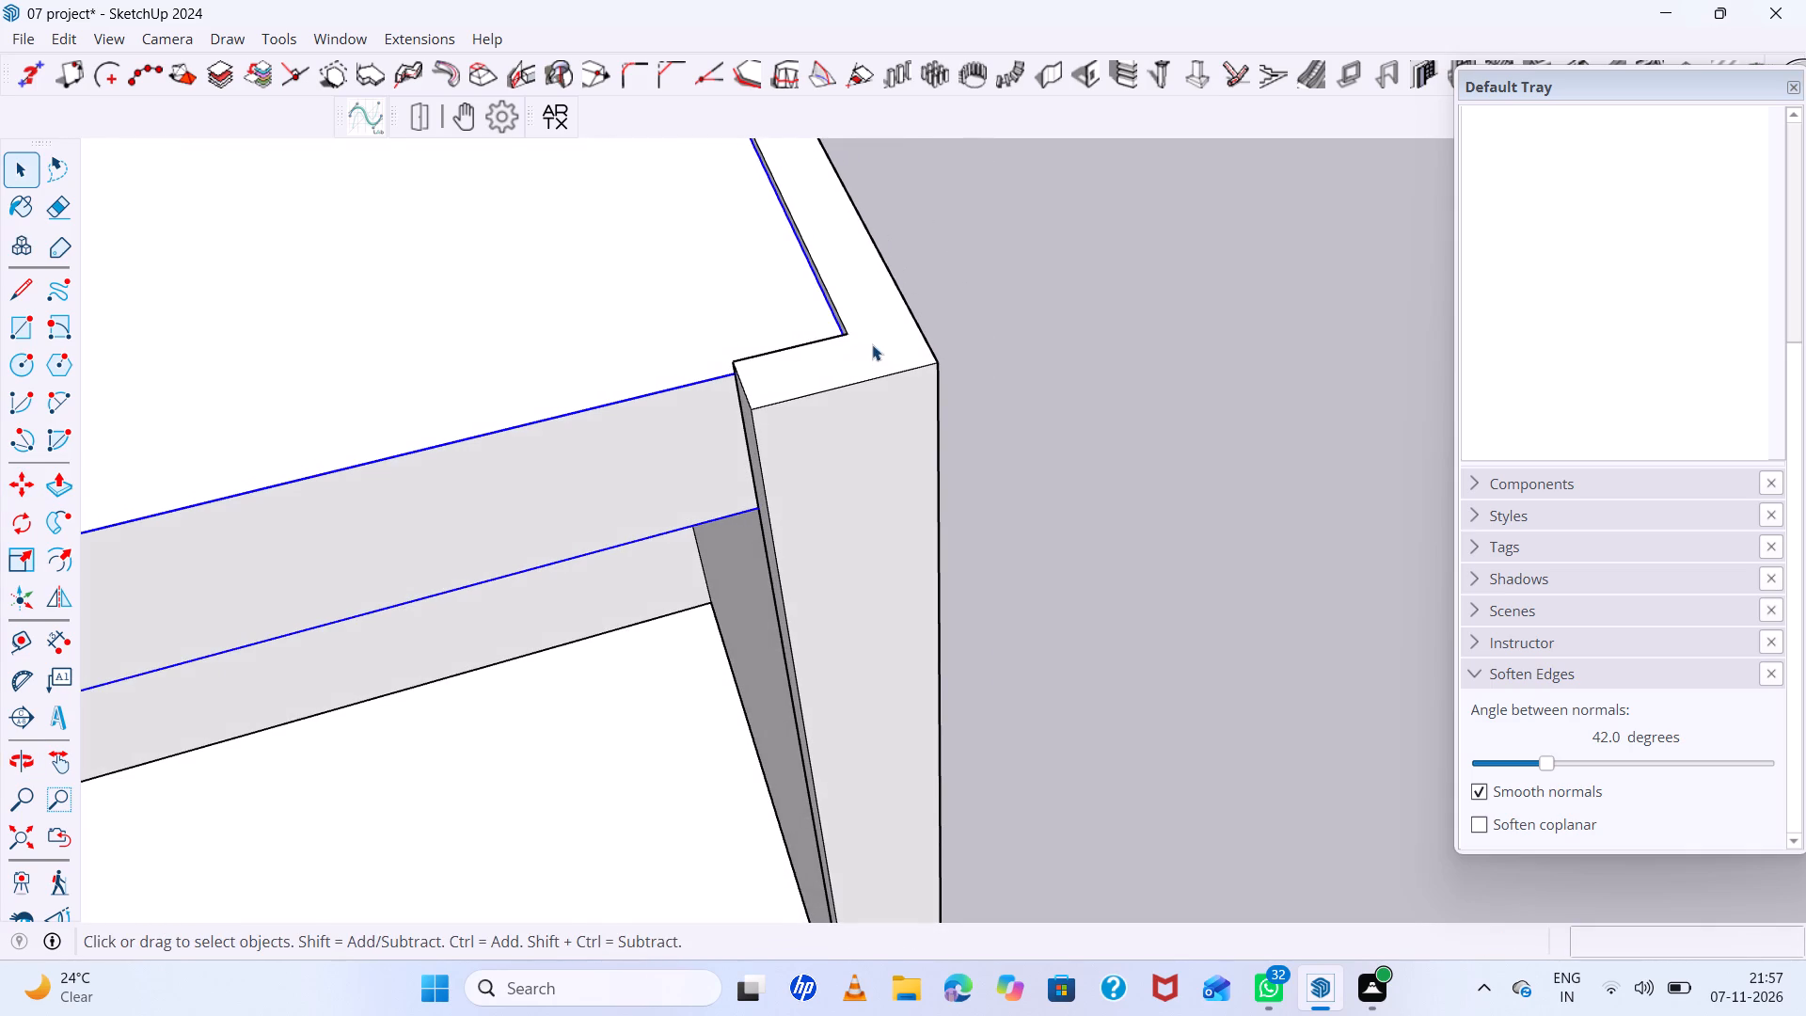
key("m")
scroll(872, 335, "up", 9)
left_click(817, 335)
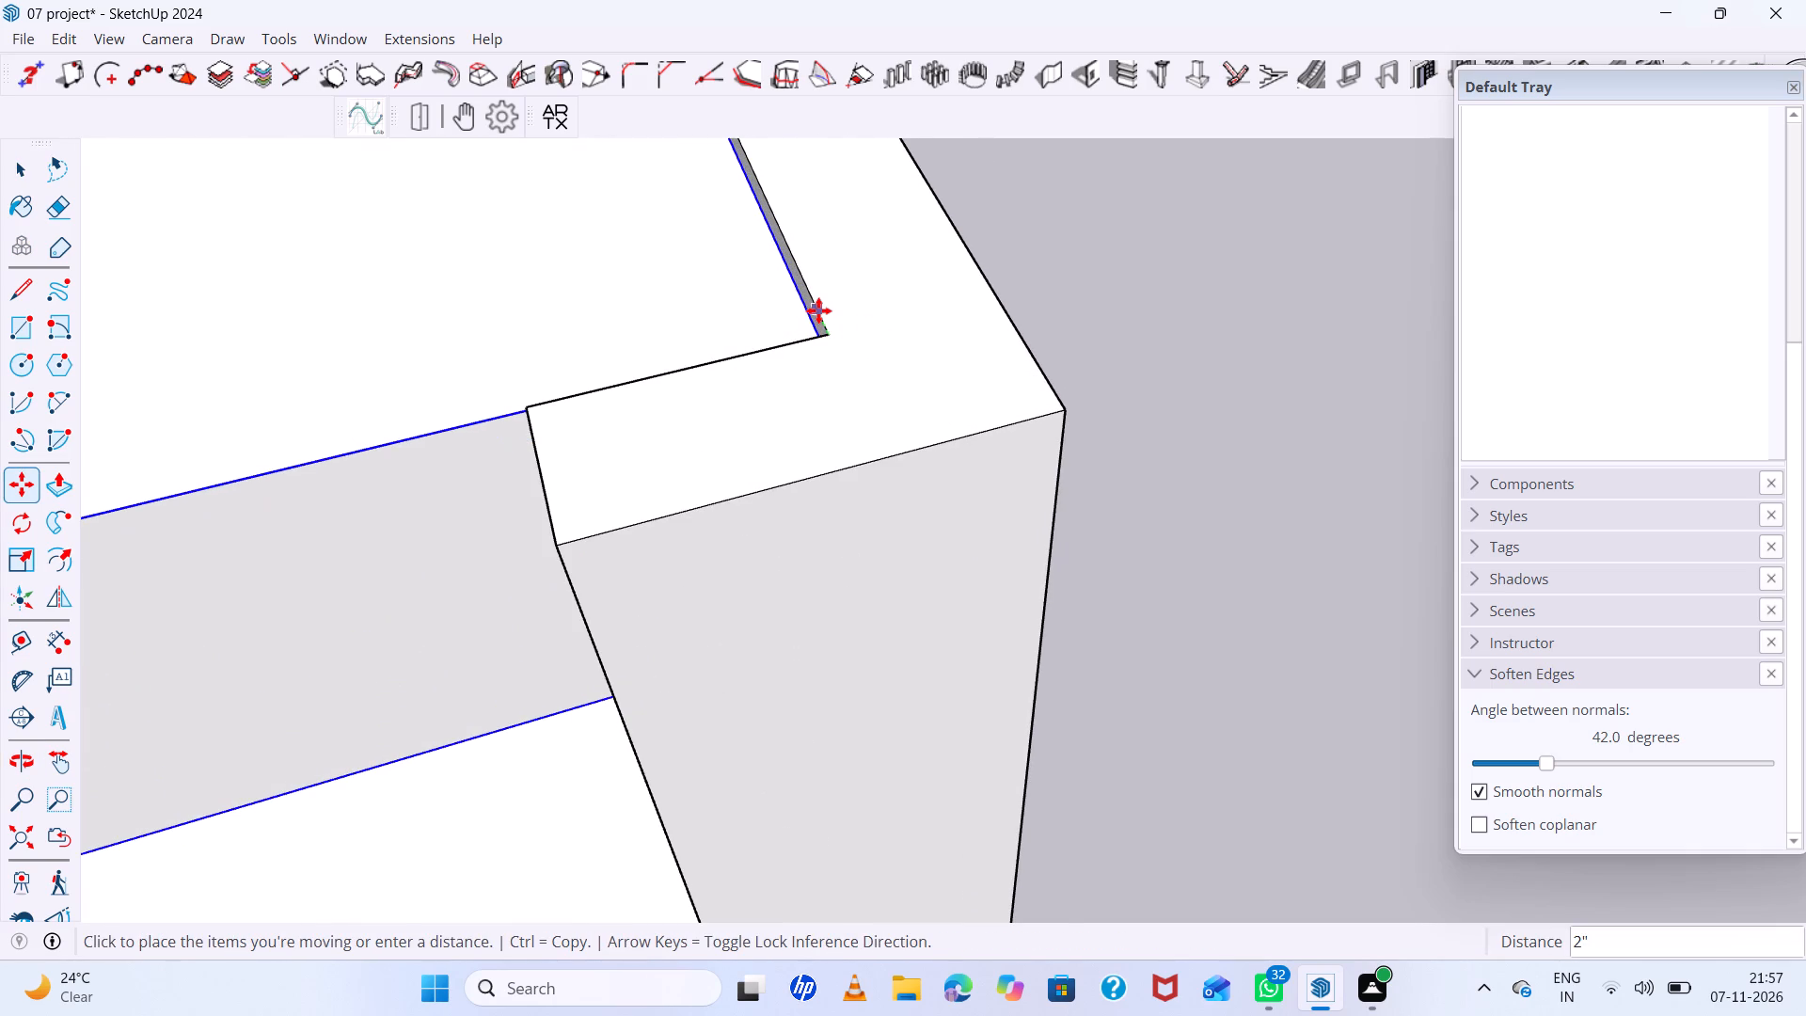
key("Down")
key("Up")
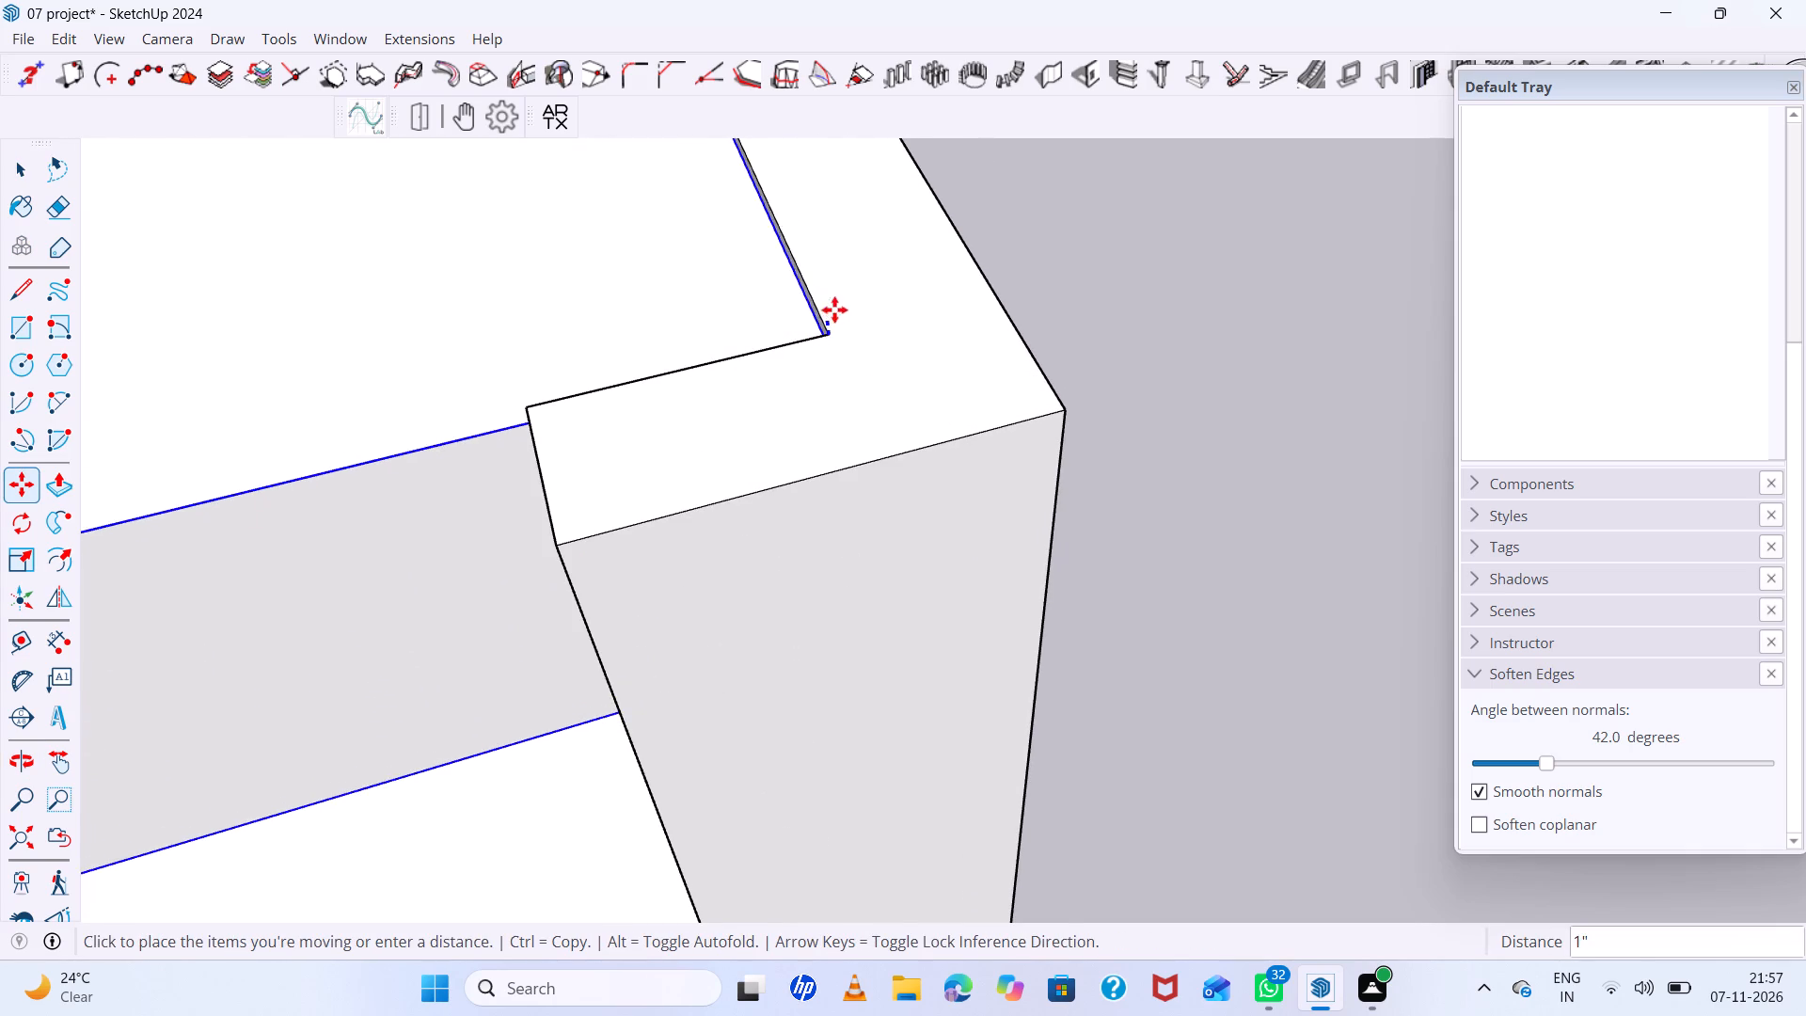
left_click(840, 299)
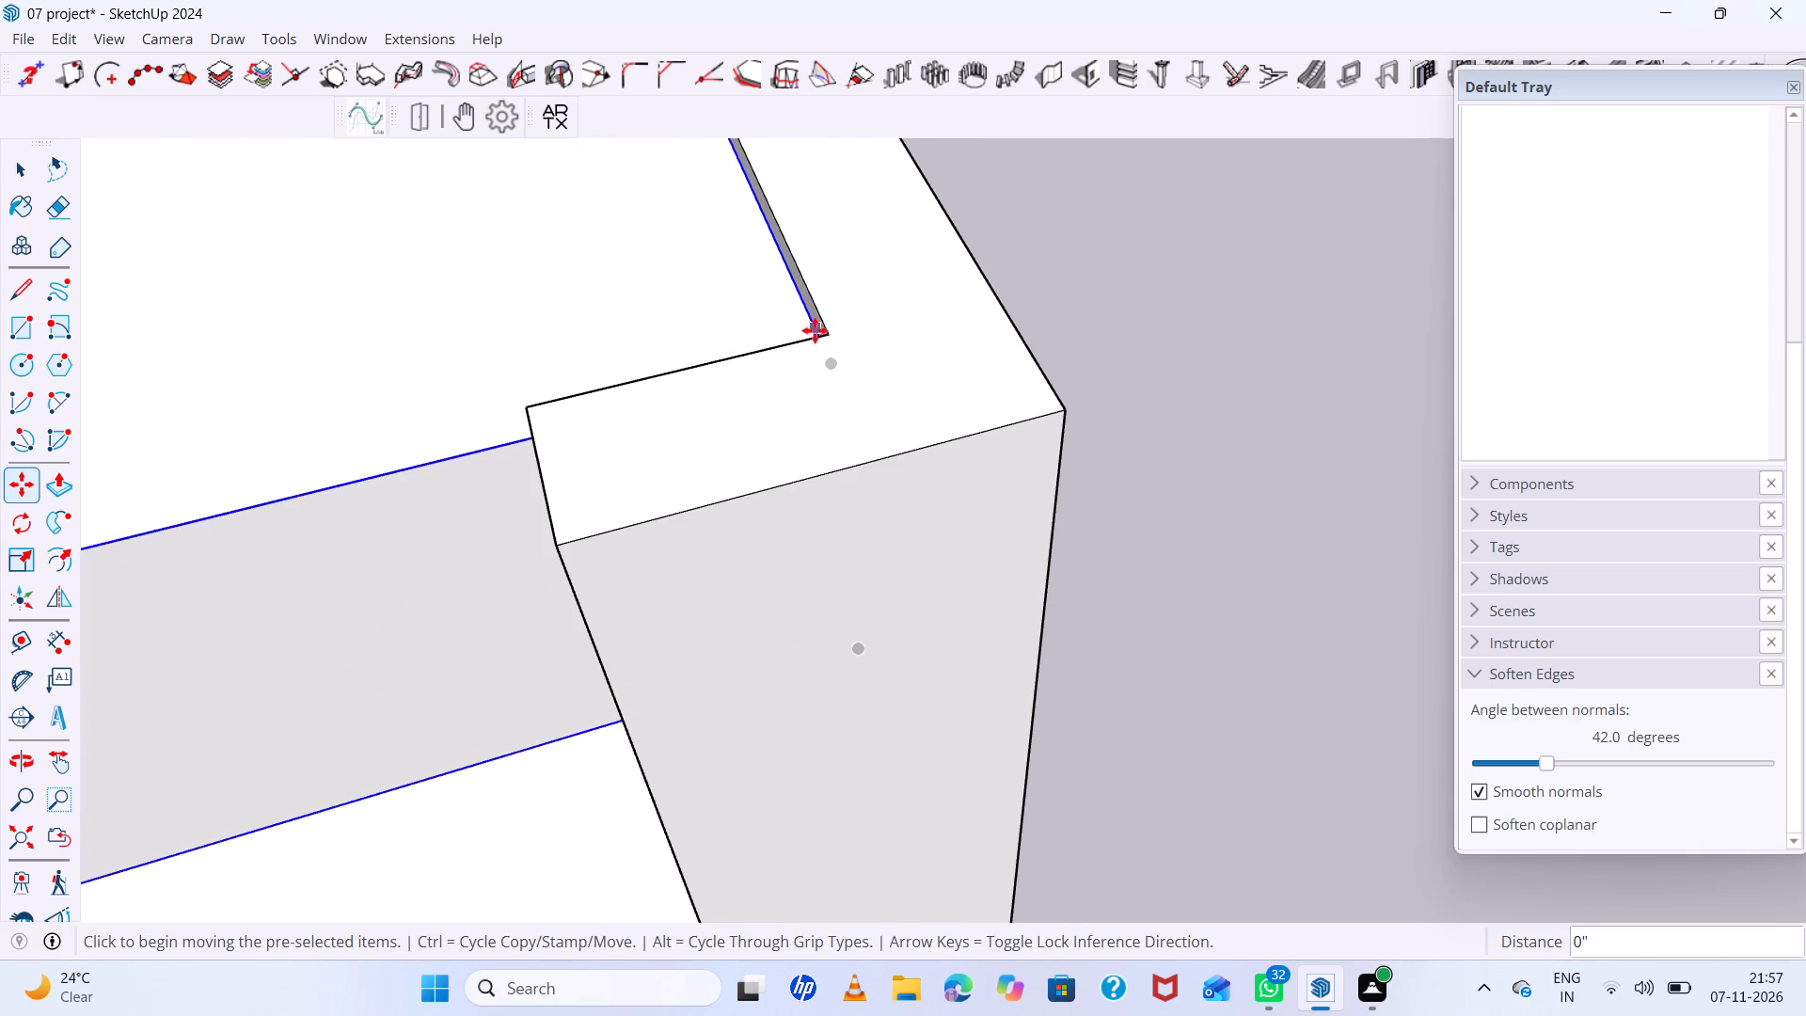
left_click(815, 330)
left_click(824, 295)
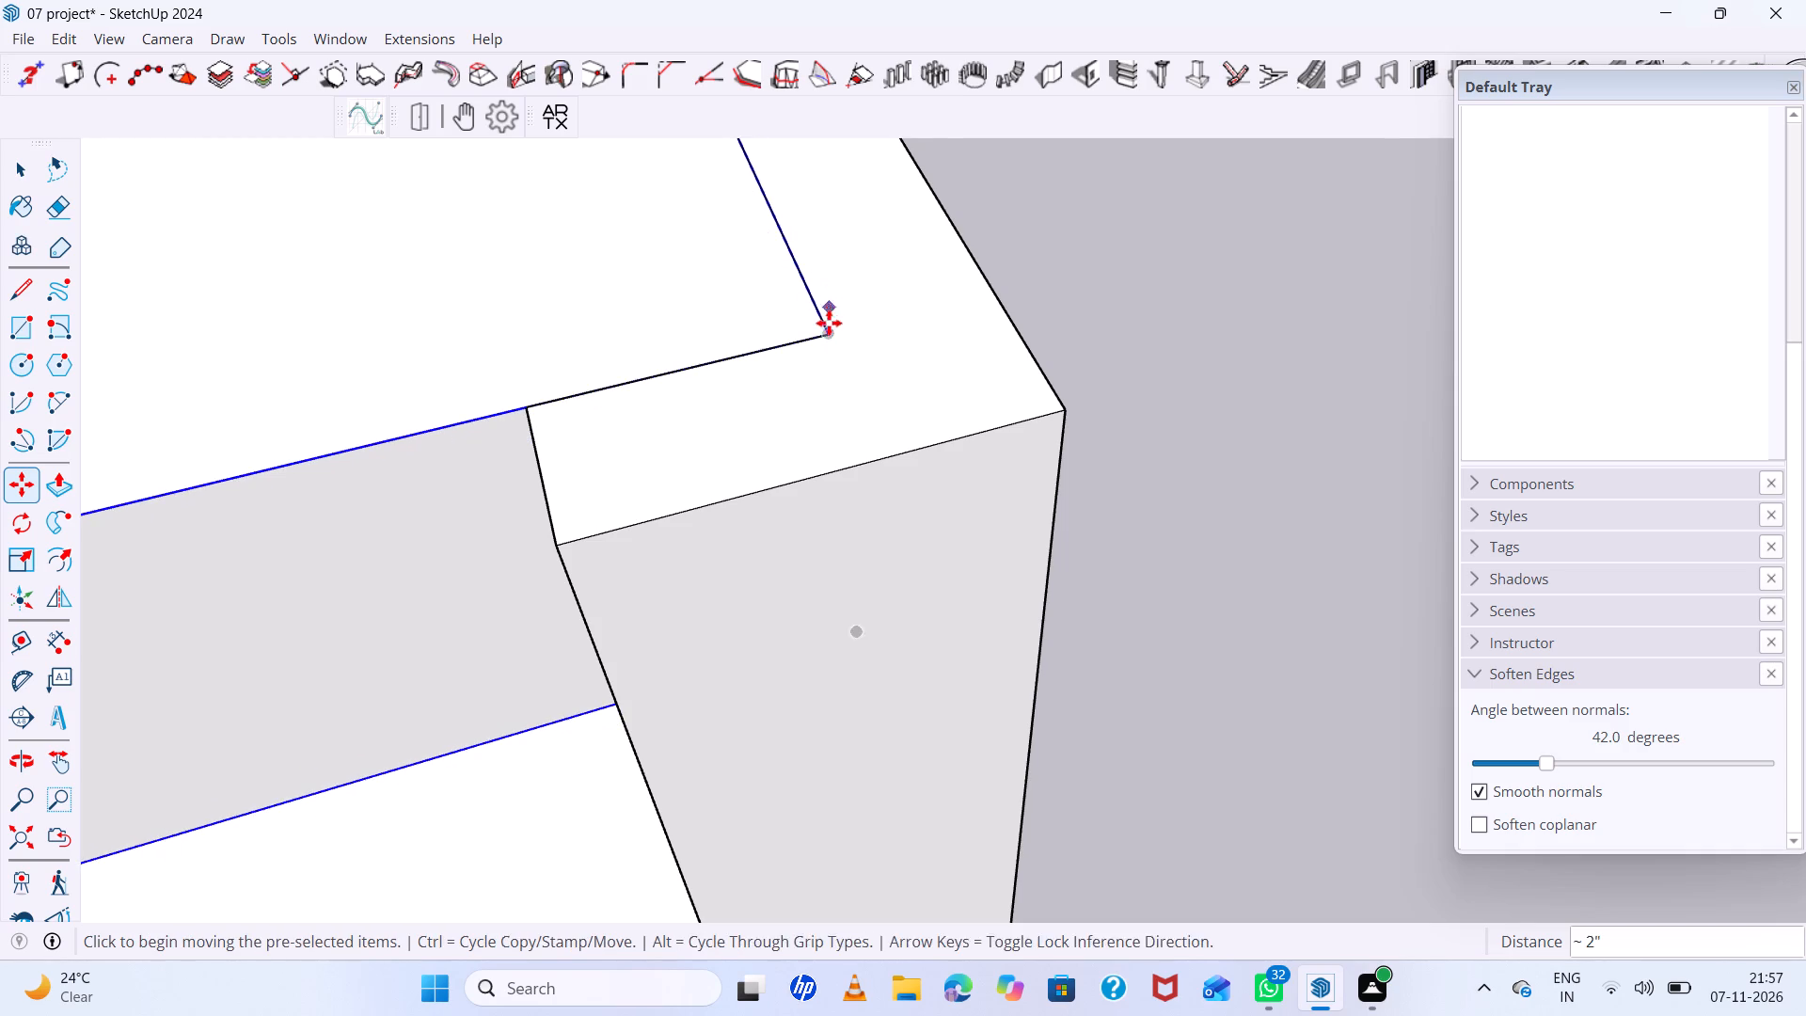
scroll(829, 324, "up", 5)
scroll(919, 316, "down", 6)
key("space")
left_click(1111, 261)
Copy the top floor slab straight down about 33' 3", to a level between the top and bottom slabs.
scroll(766, 419, "down", 7)
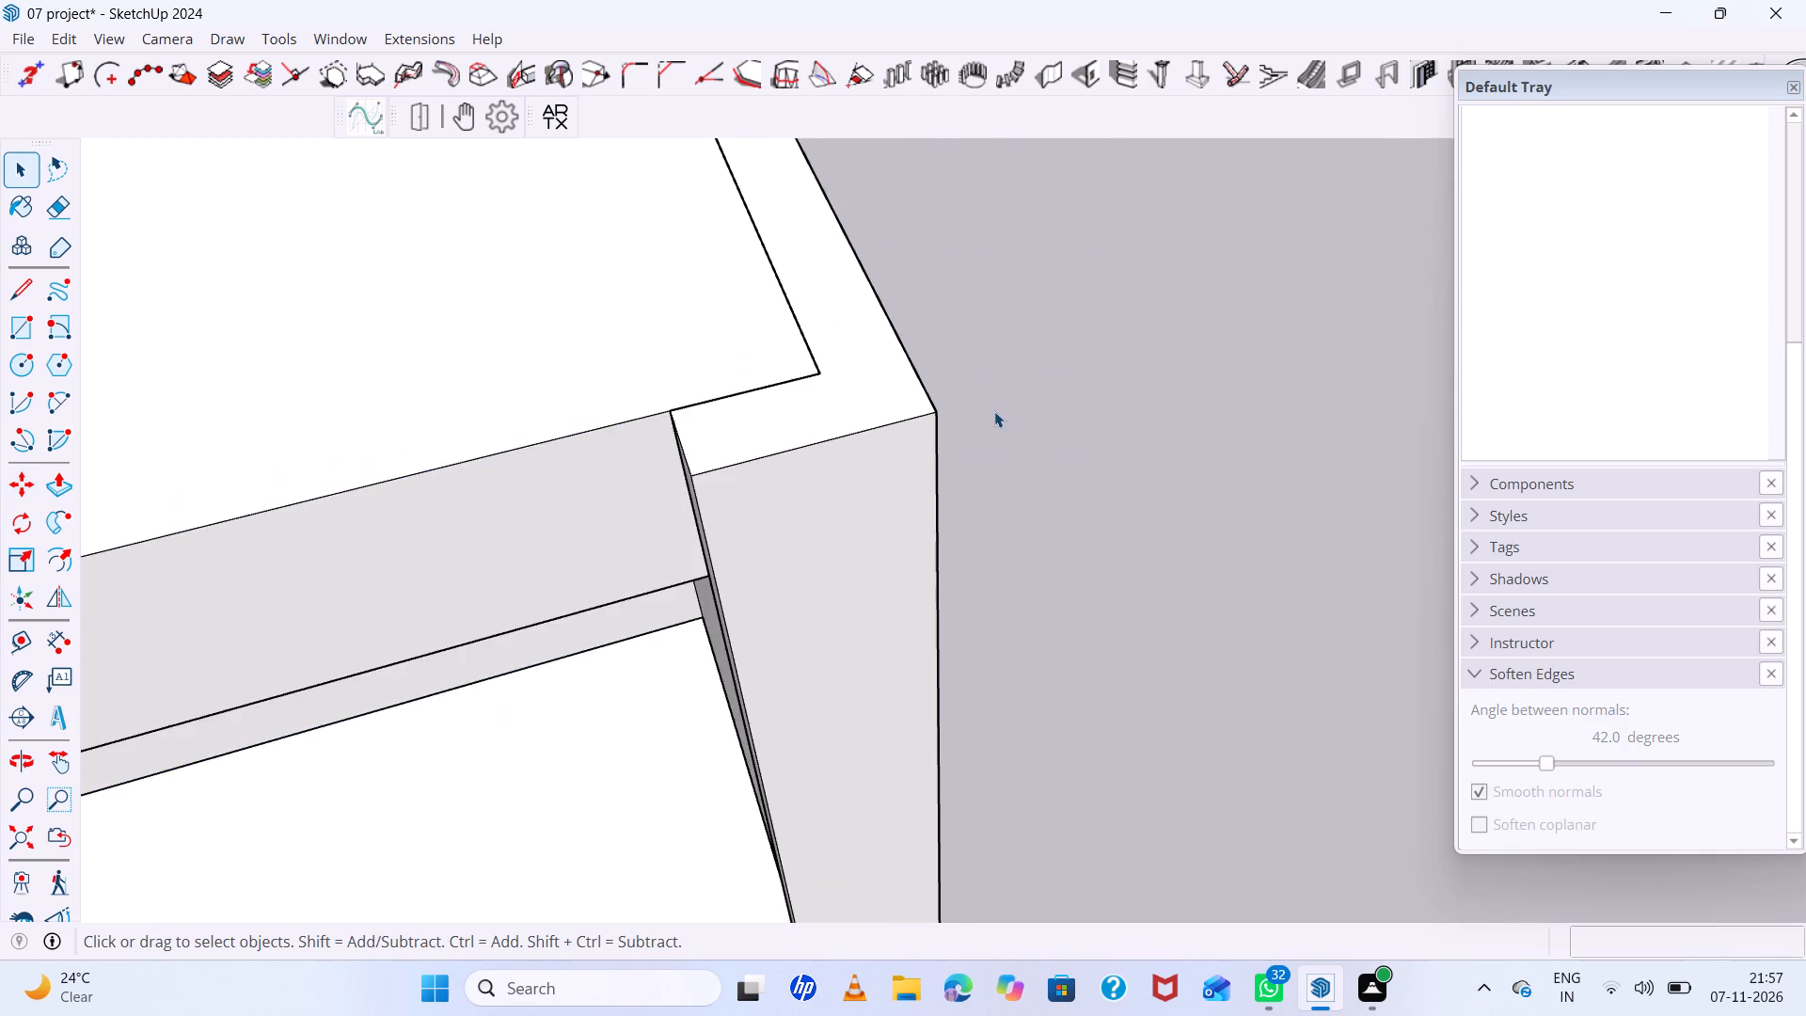
scroll(994, 411, "down", 18)
middle_click_drag(1006, 420, 895, 151)
scroll(914, 316, "up", 6)
left_click(915, 318)
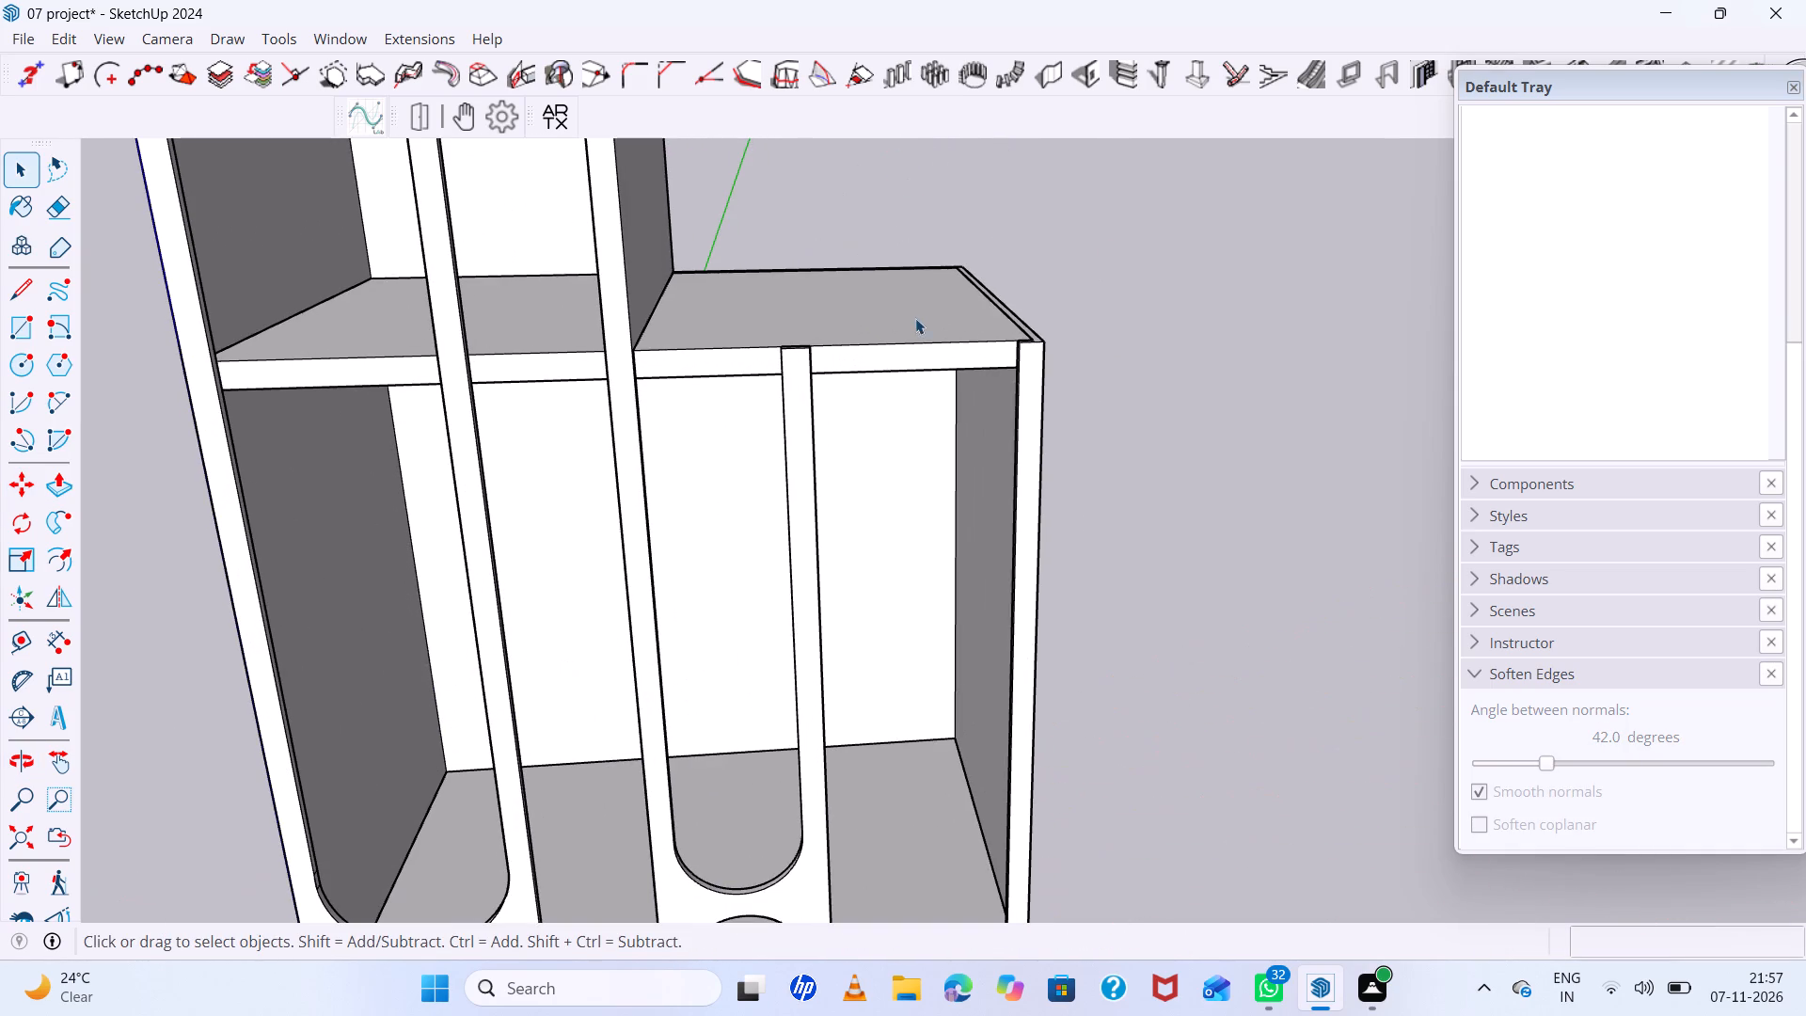
key("m")
scroll(1029, 370, "up", 6)
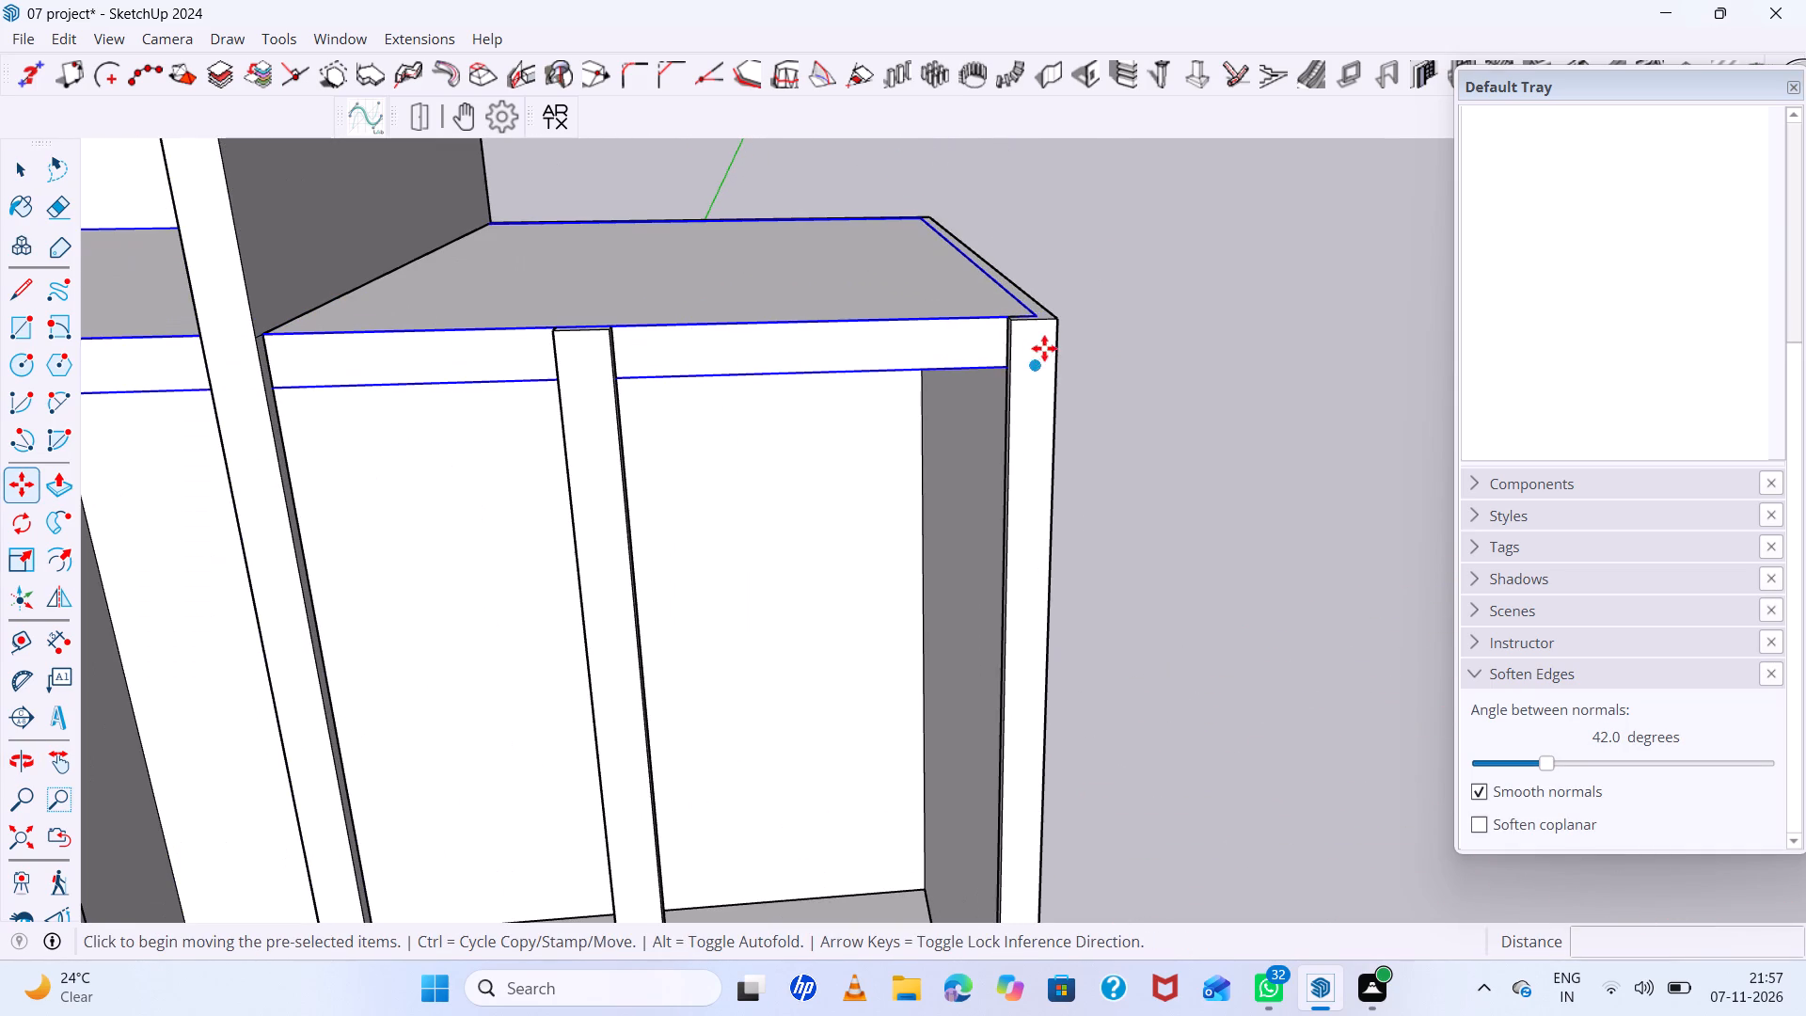
left_click(1032, 310)
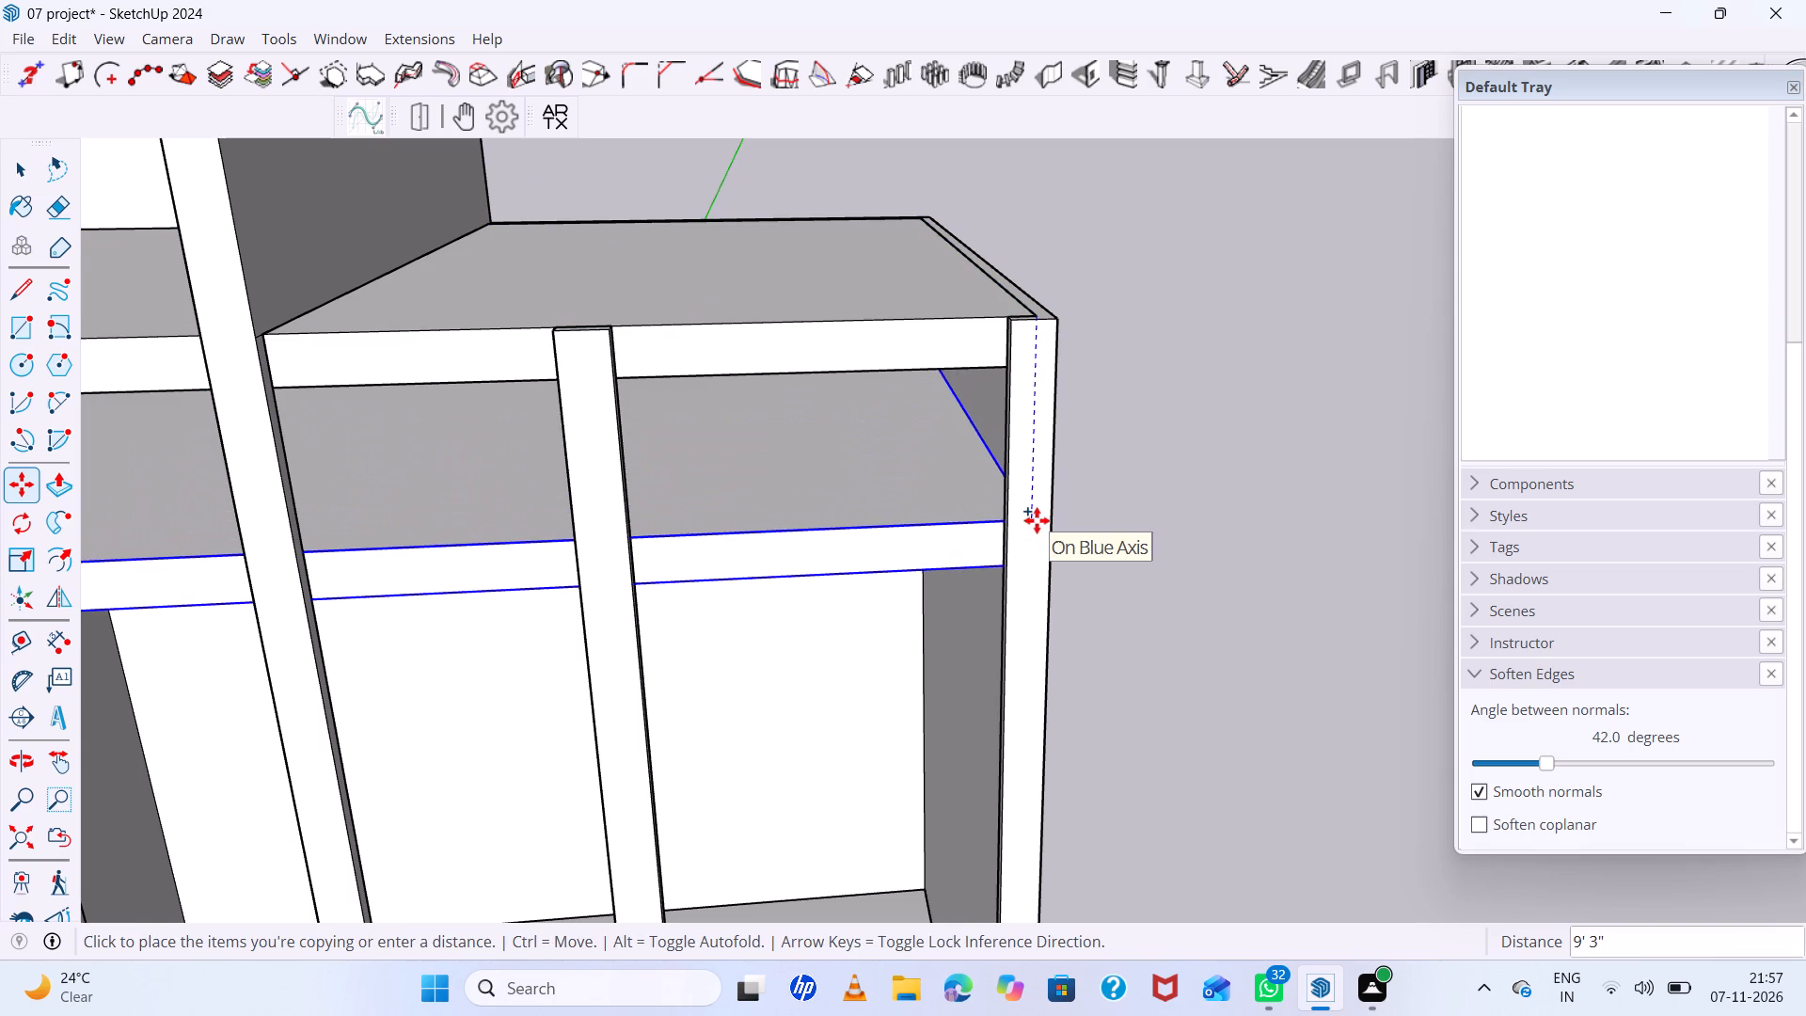
key("Up")
scroll(1036, 523, "down", 12)
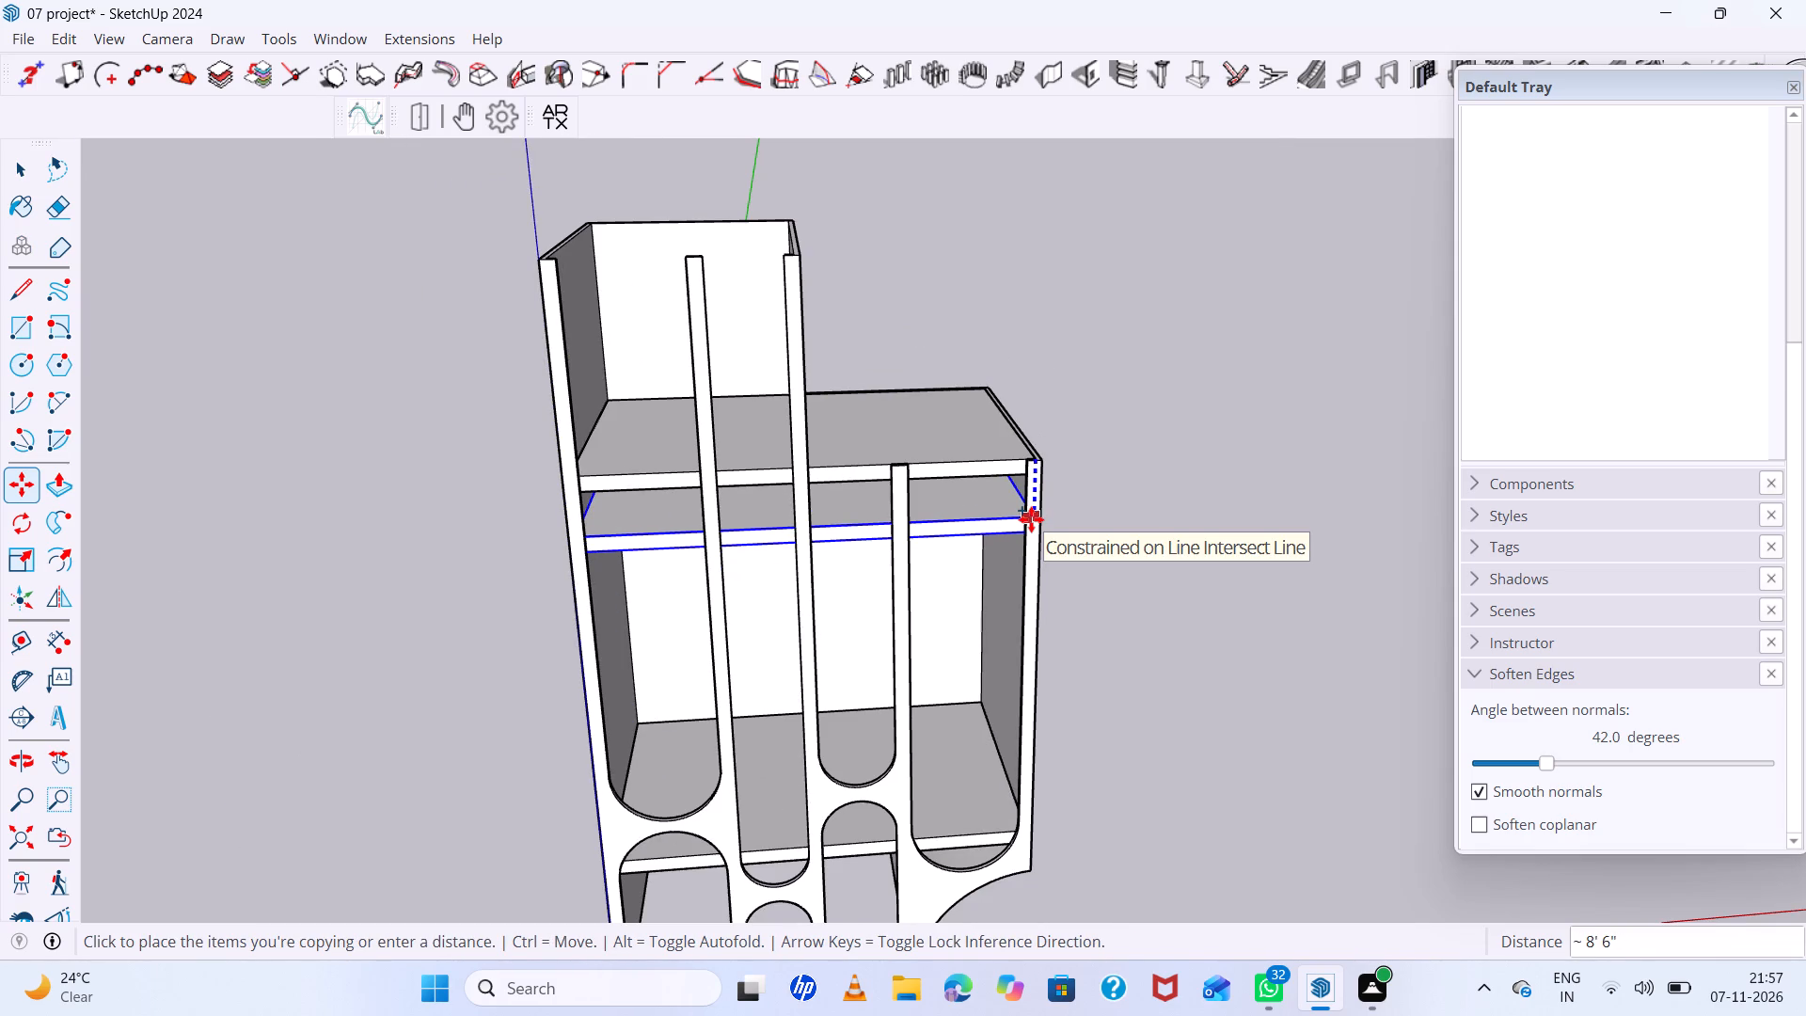
scroll(1031, 519, "down", 6)
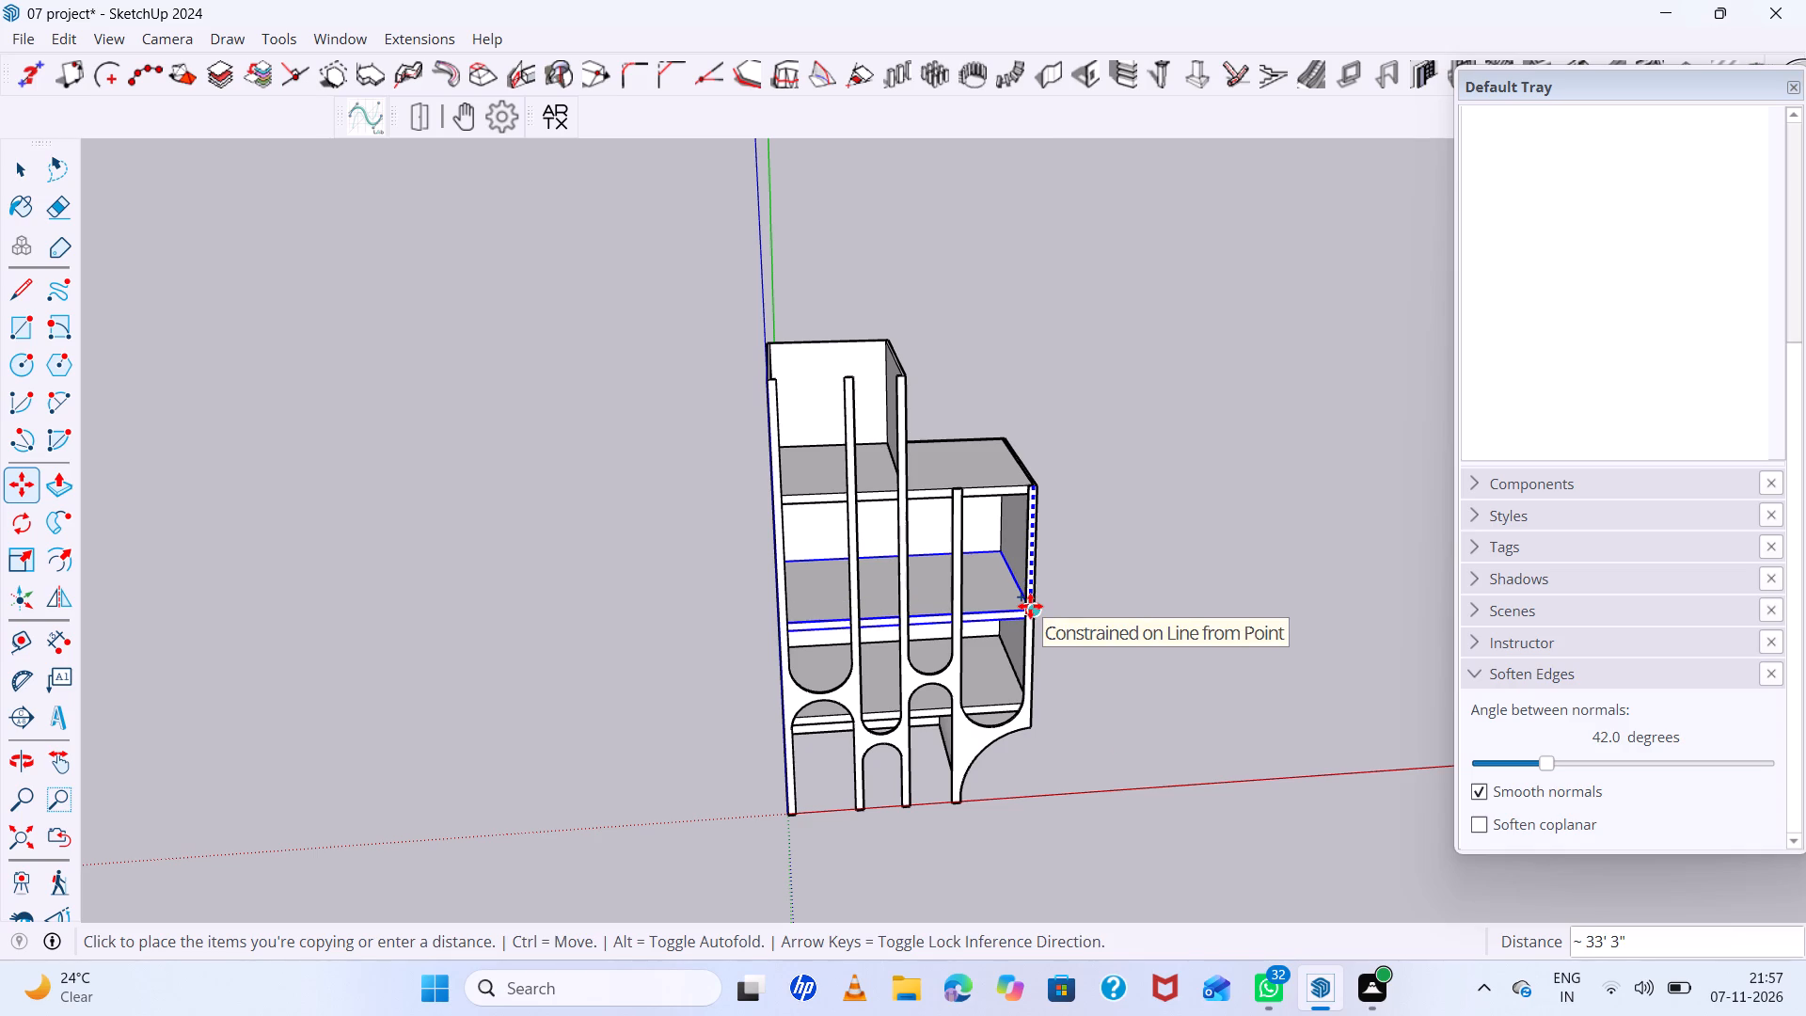
left_click(1030, 606)
scroll(927, 516, "down", 6)
middle_click_drag(1064, 588, 827, 351)
scroll(1006, 451, "up", 1)
scroll(828, 359, "down", 1)
key("space")
left_click(1070, 533)
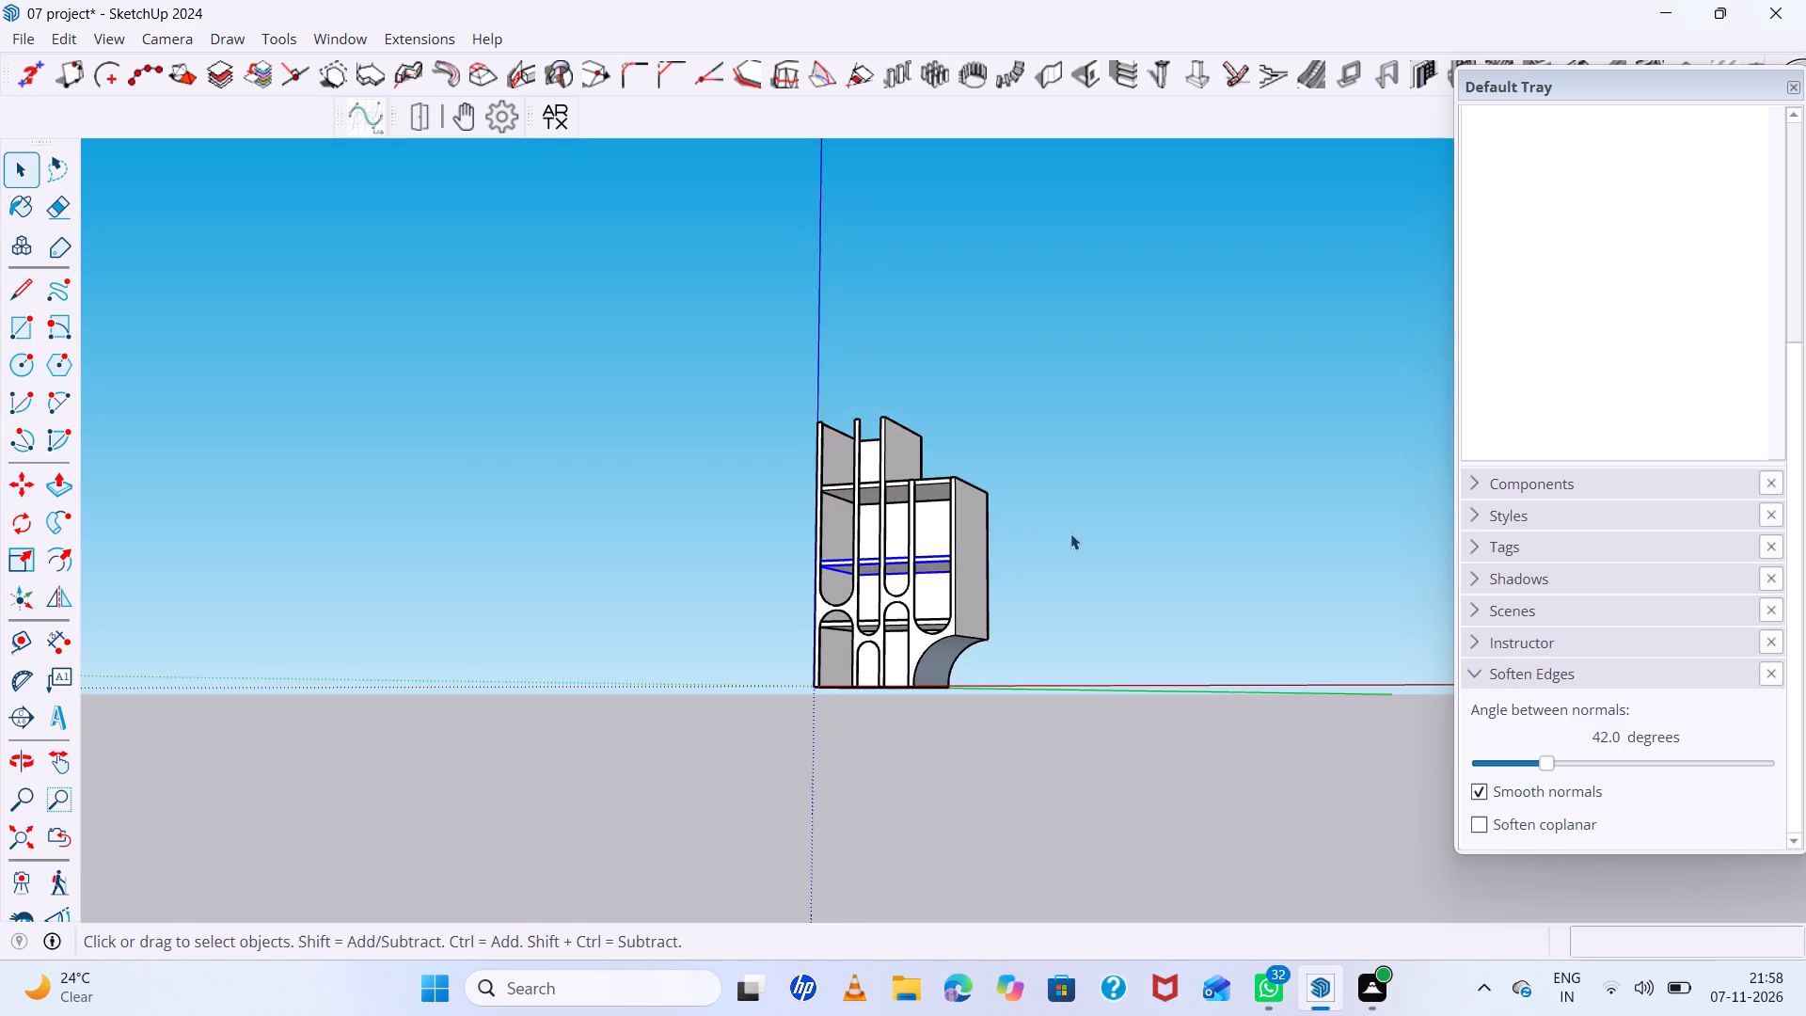
Examine the placement of the three floor slabs from the front and the side of the box.
scroll(1026, 542, "up", 5)
middle_click_drag(786, 509, 971, 515)
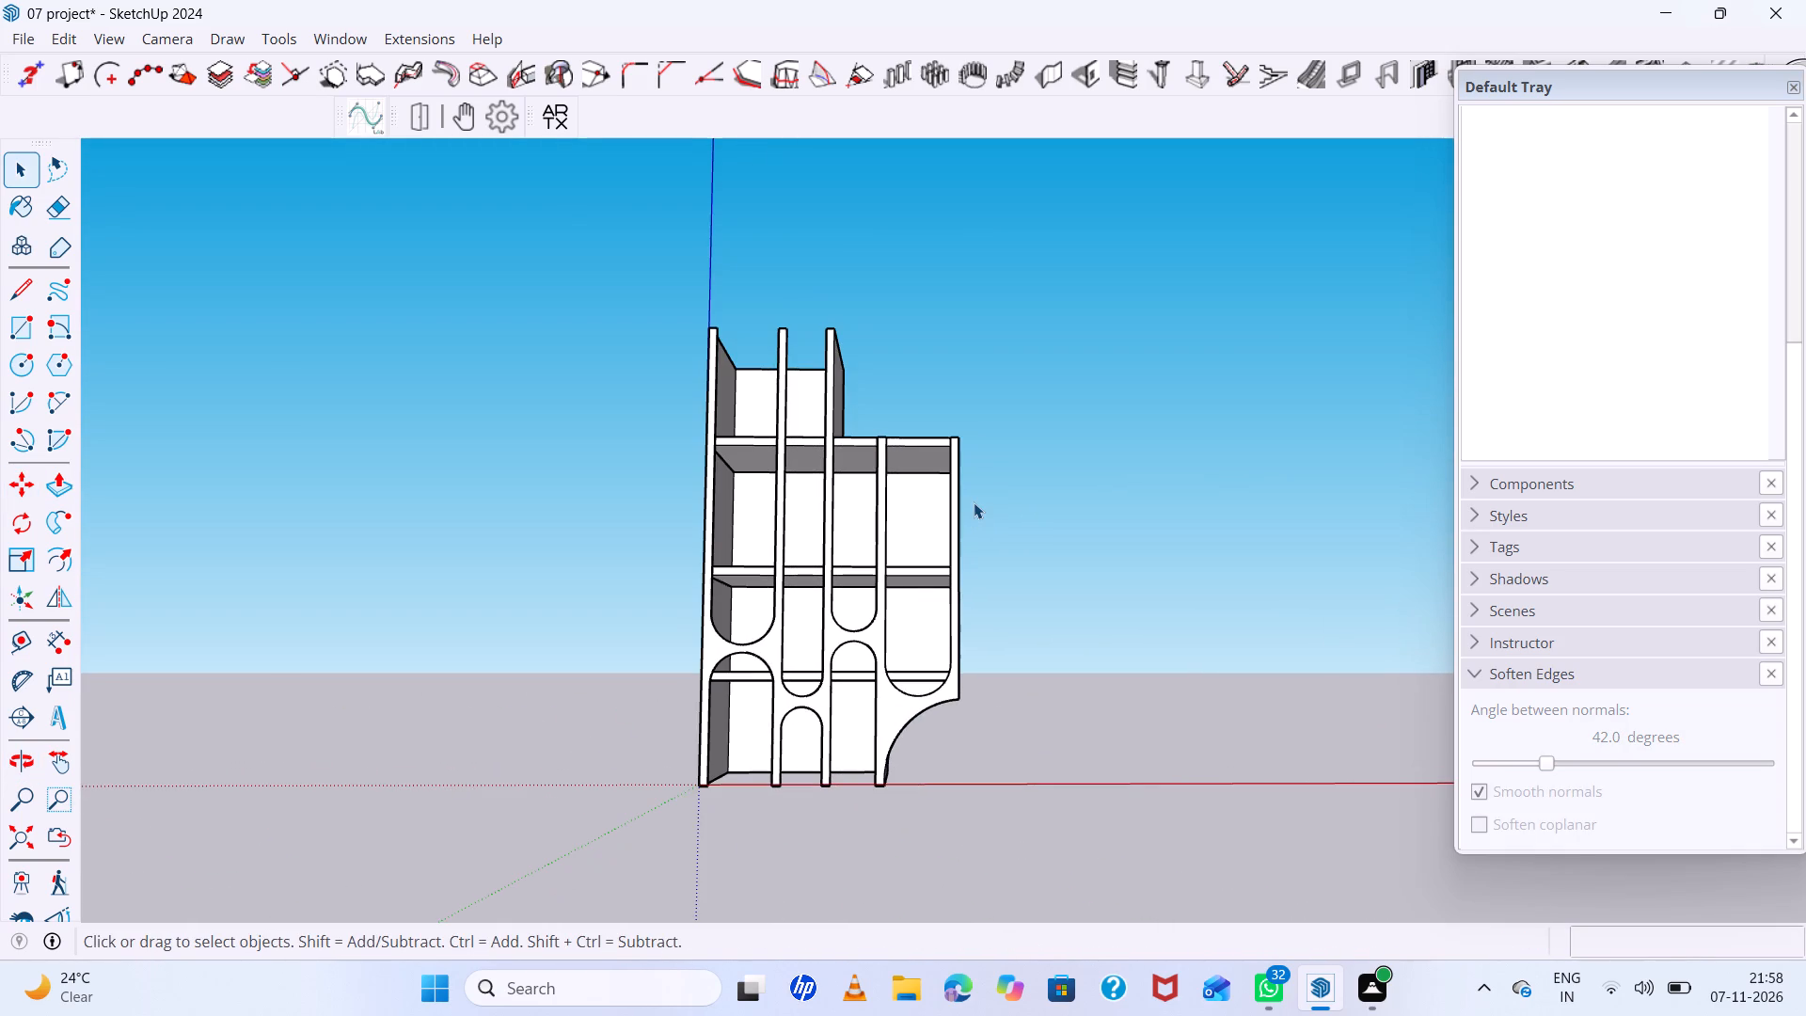
scroll(928, 532, "down", 4)
middle_click_drag(973, 541, 734, 480)
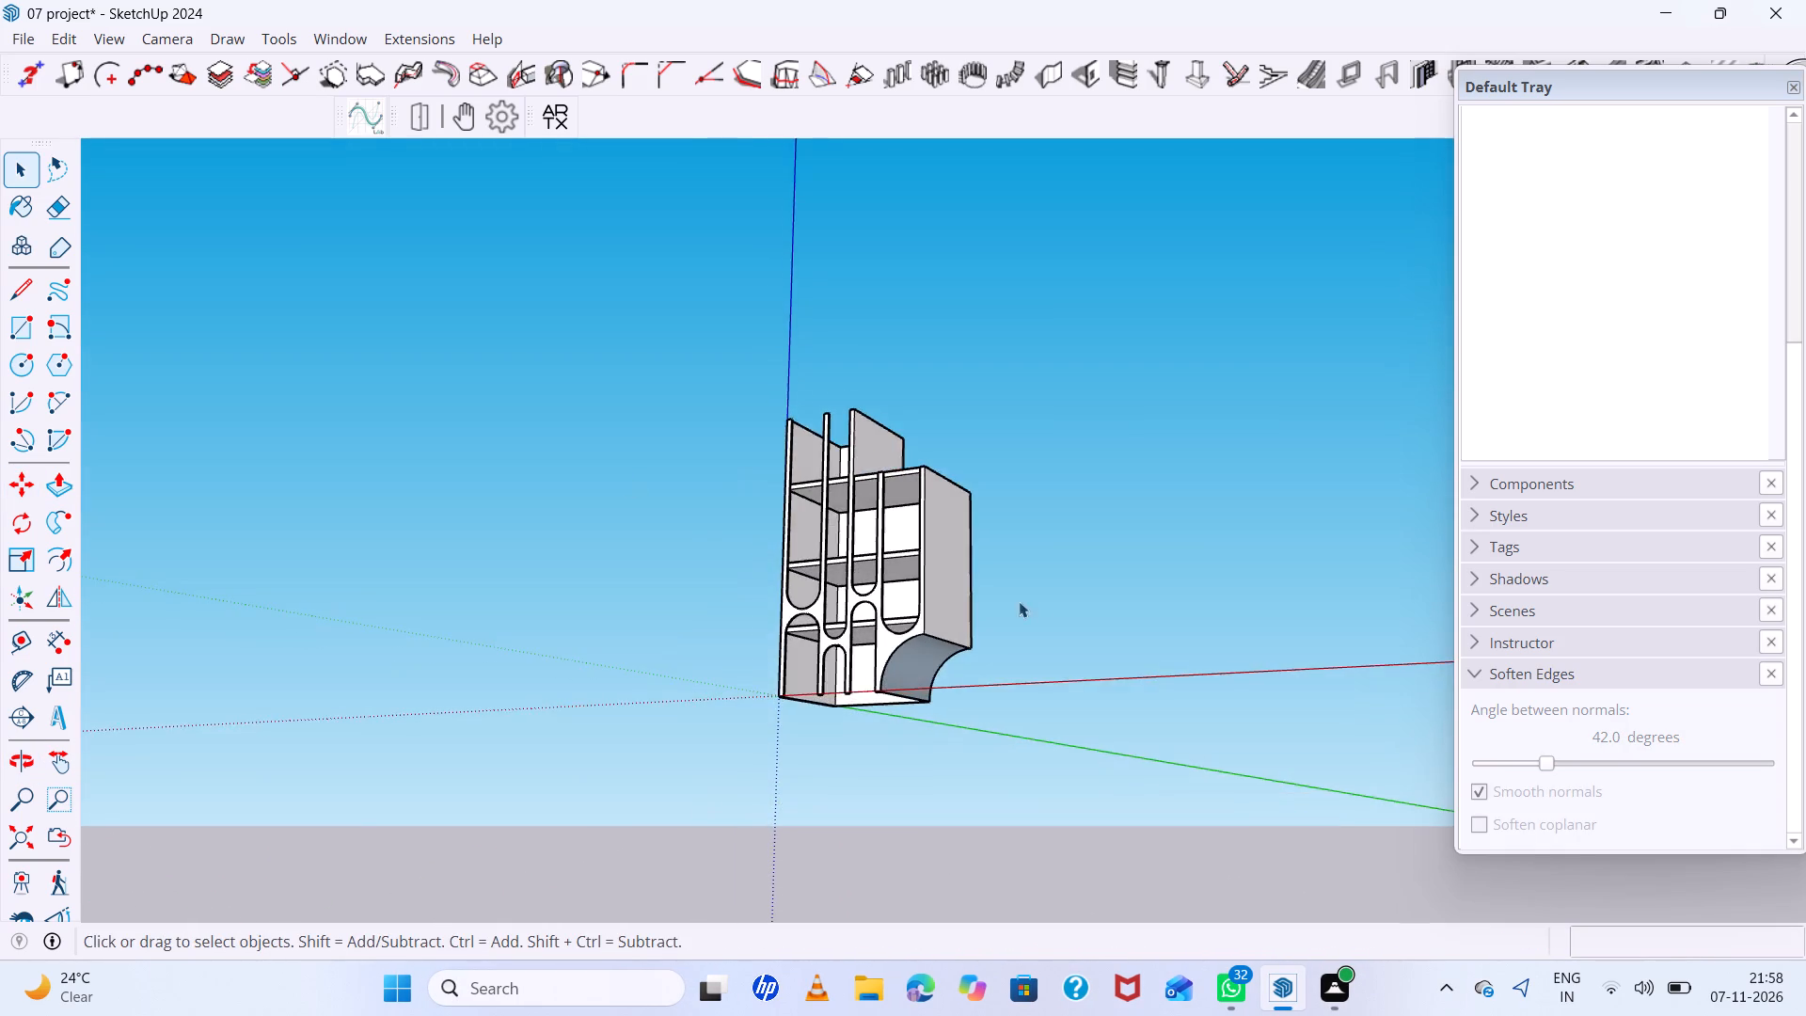
scroll(1038, 605, "up", 8)
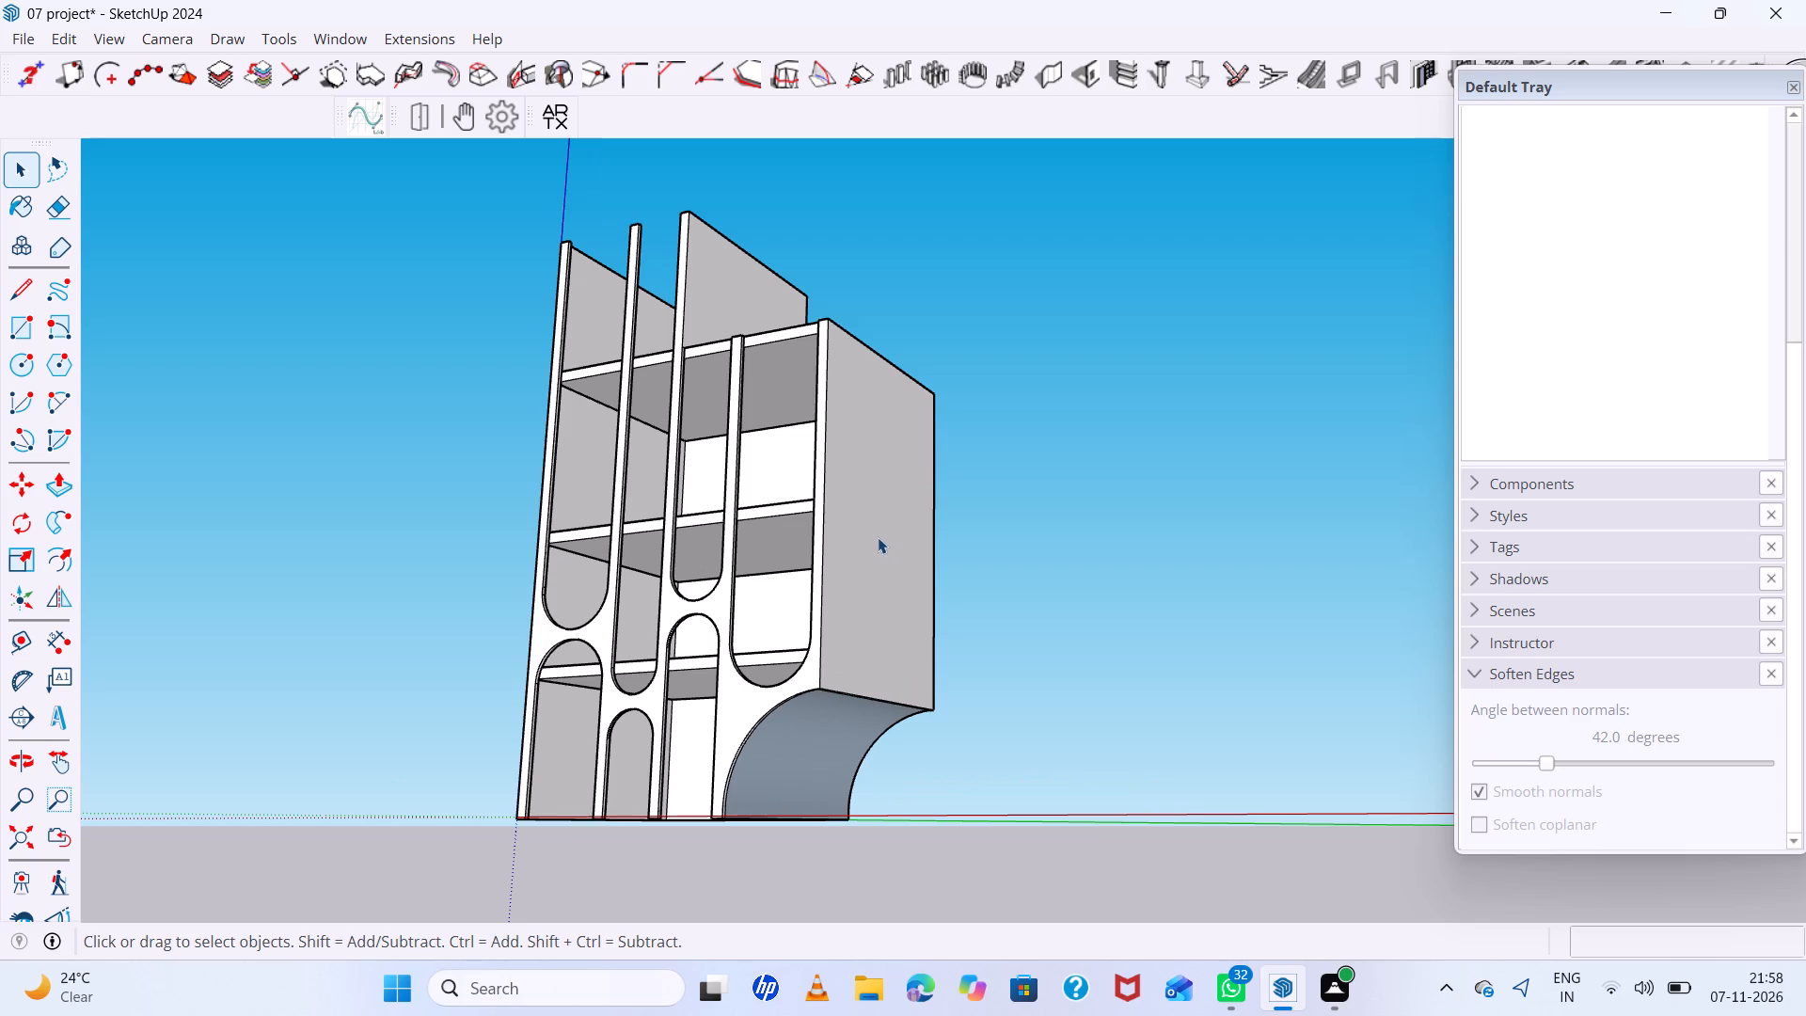
scroll(870, 550, "down", 4)
middle_click_drag(903, 551, 716, 604)
scroll(738, 542, "up", 11)
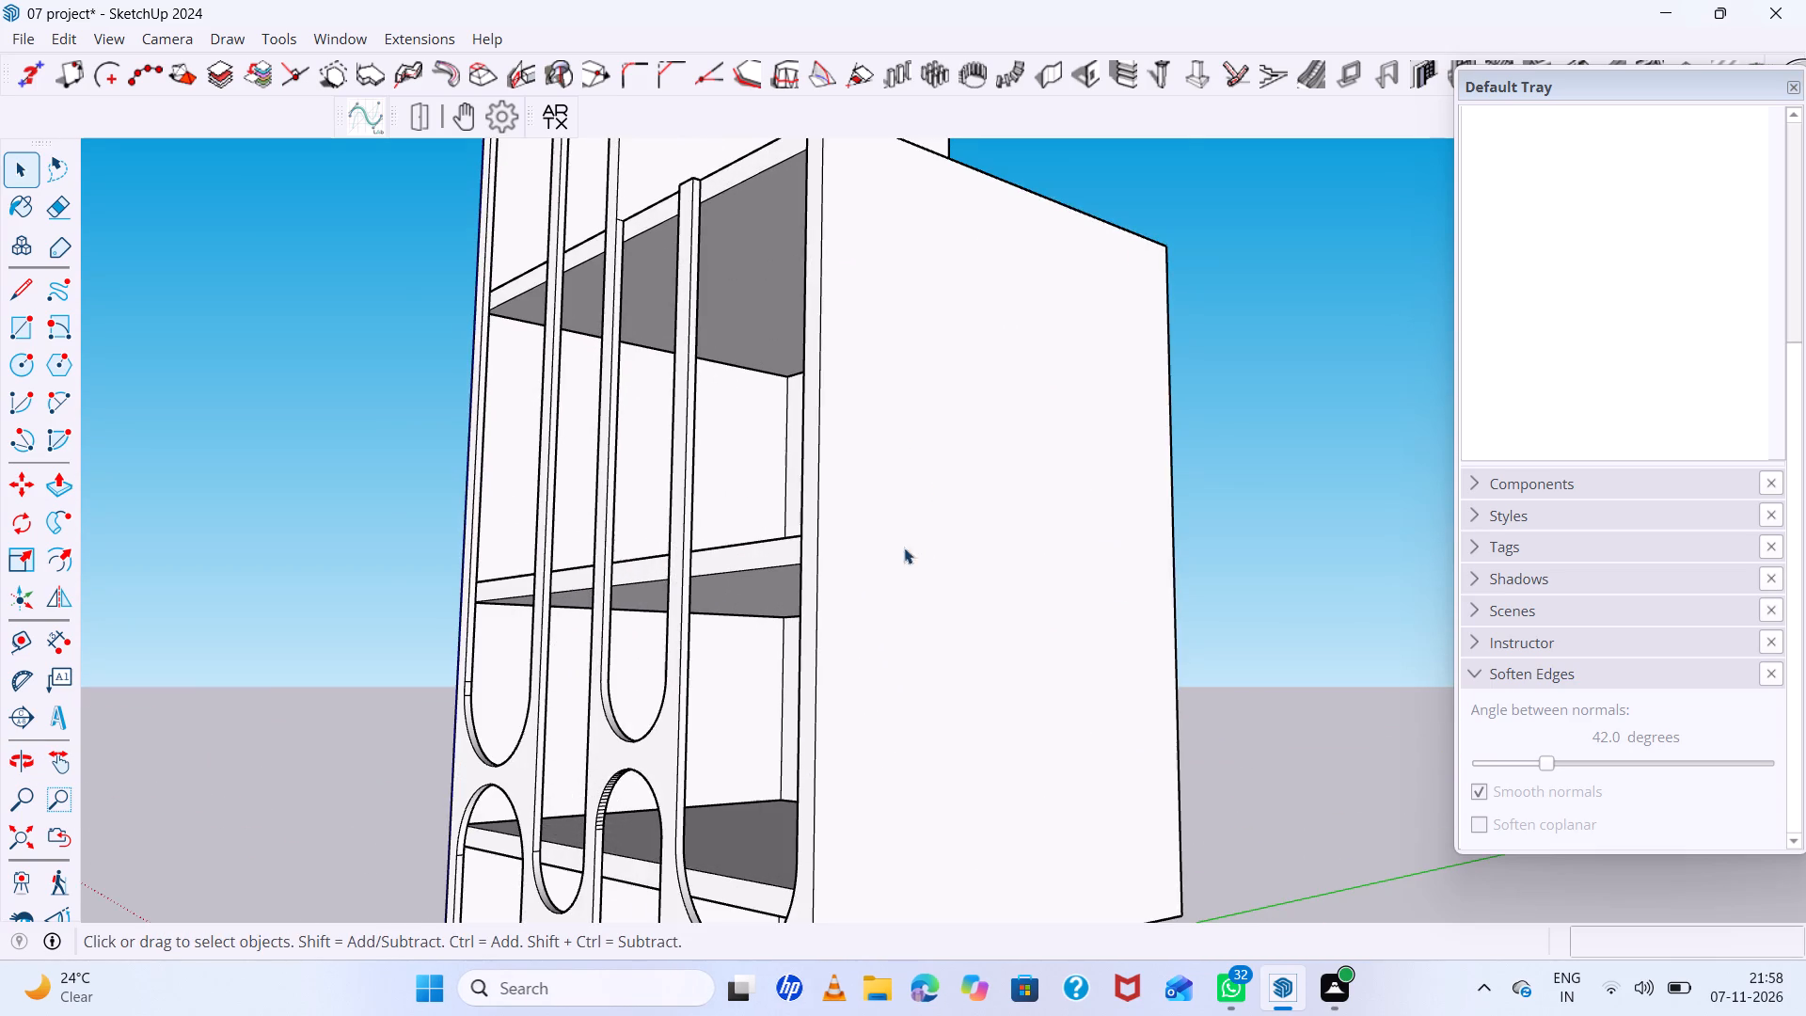
scroll(832, 540, "up", 3)
Inside the box group, draw a 44' 6" horizontal line across the lower section's outer side face, level with the middle slab's top.
key("l")
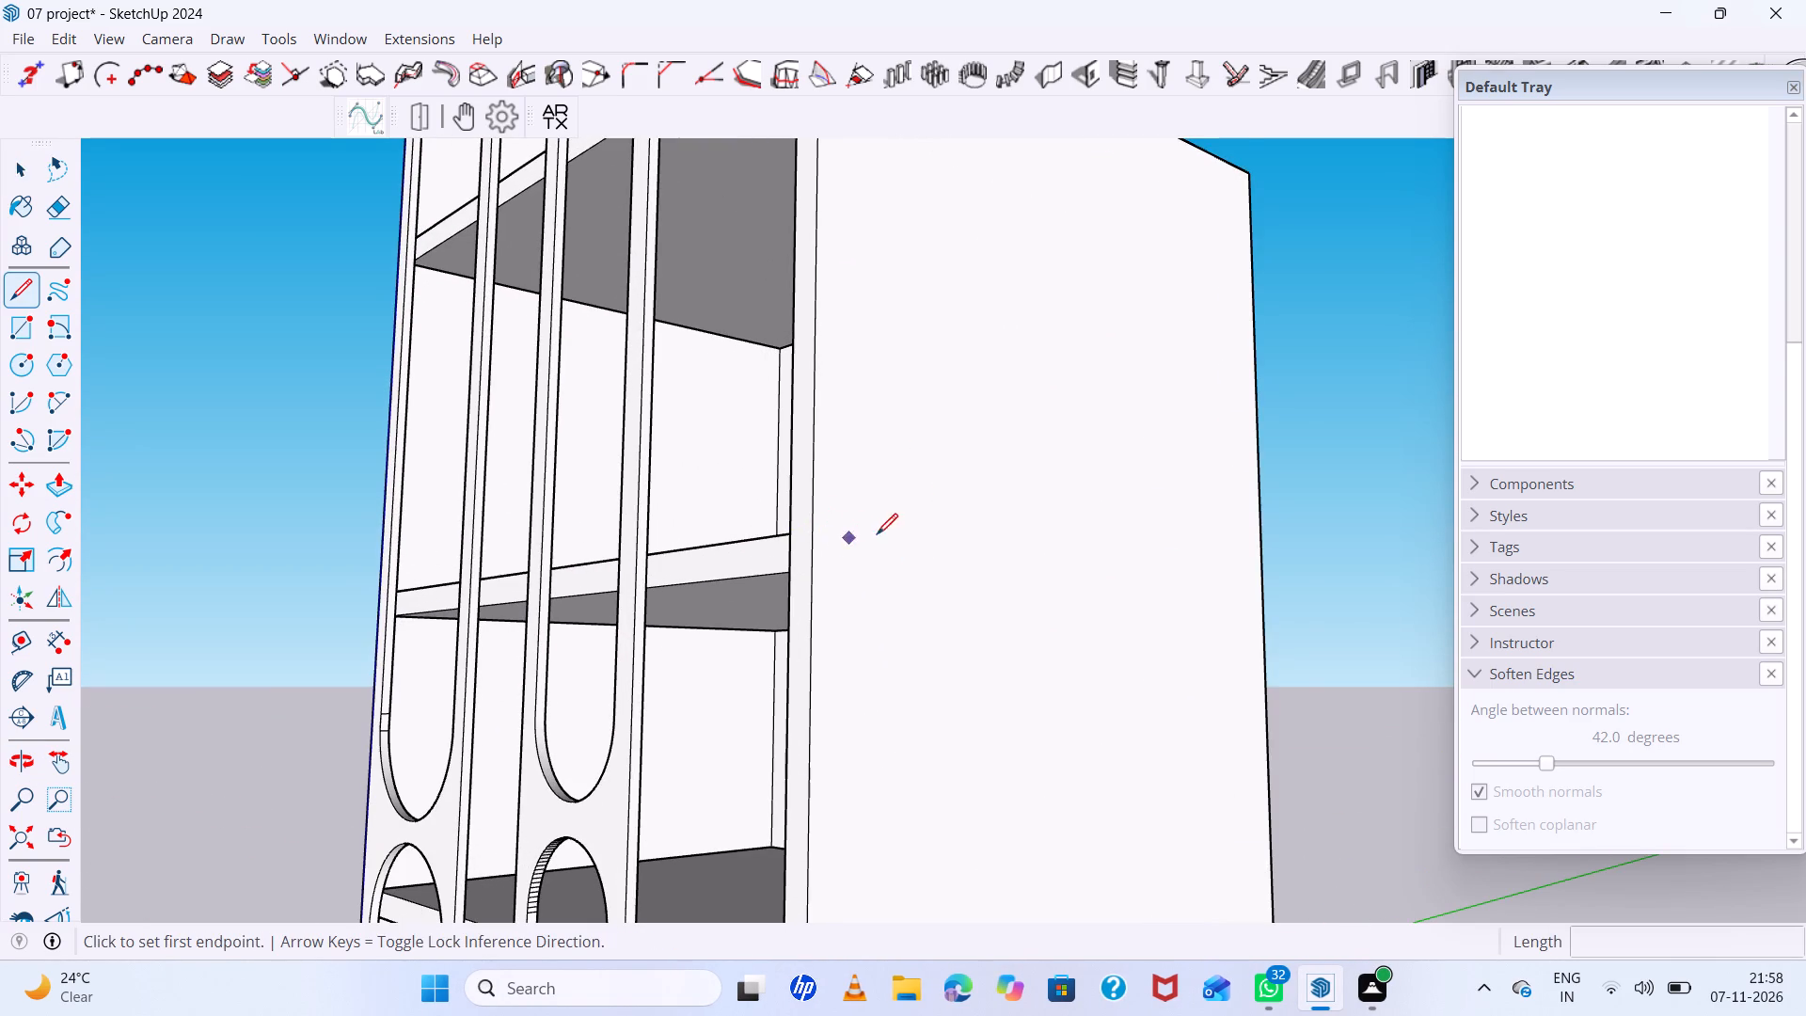
key("space")
double_click(885, 530)
scroll(844, 537, "up", 1)
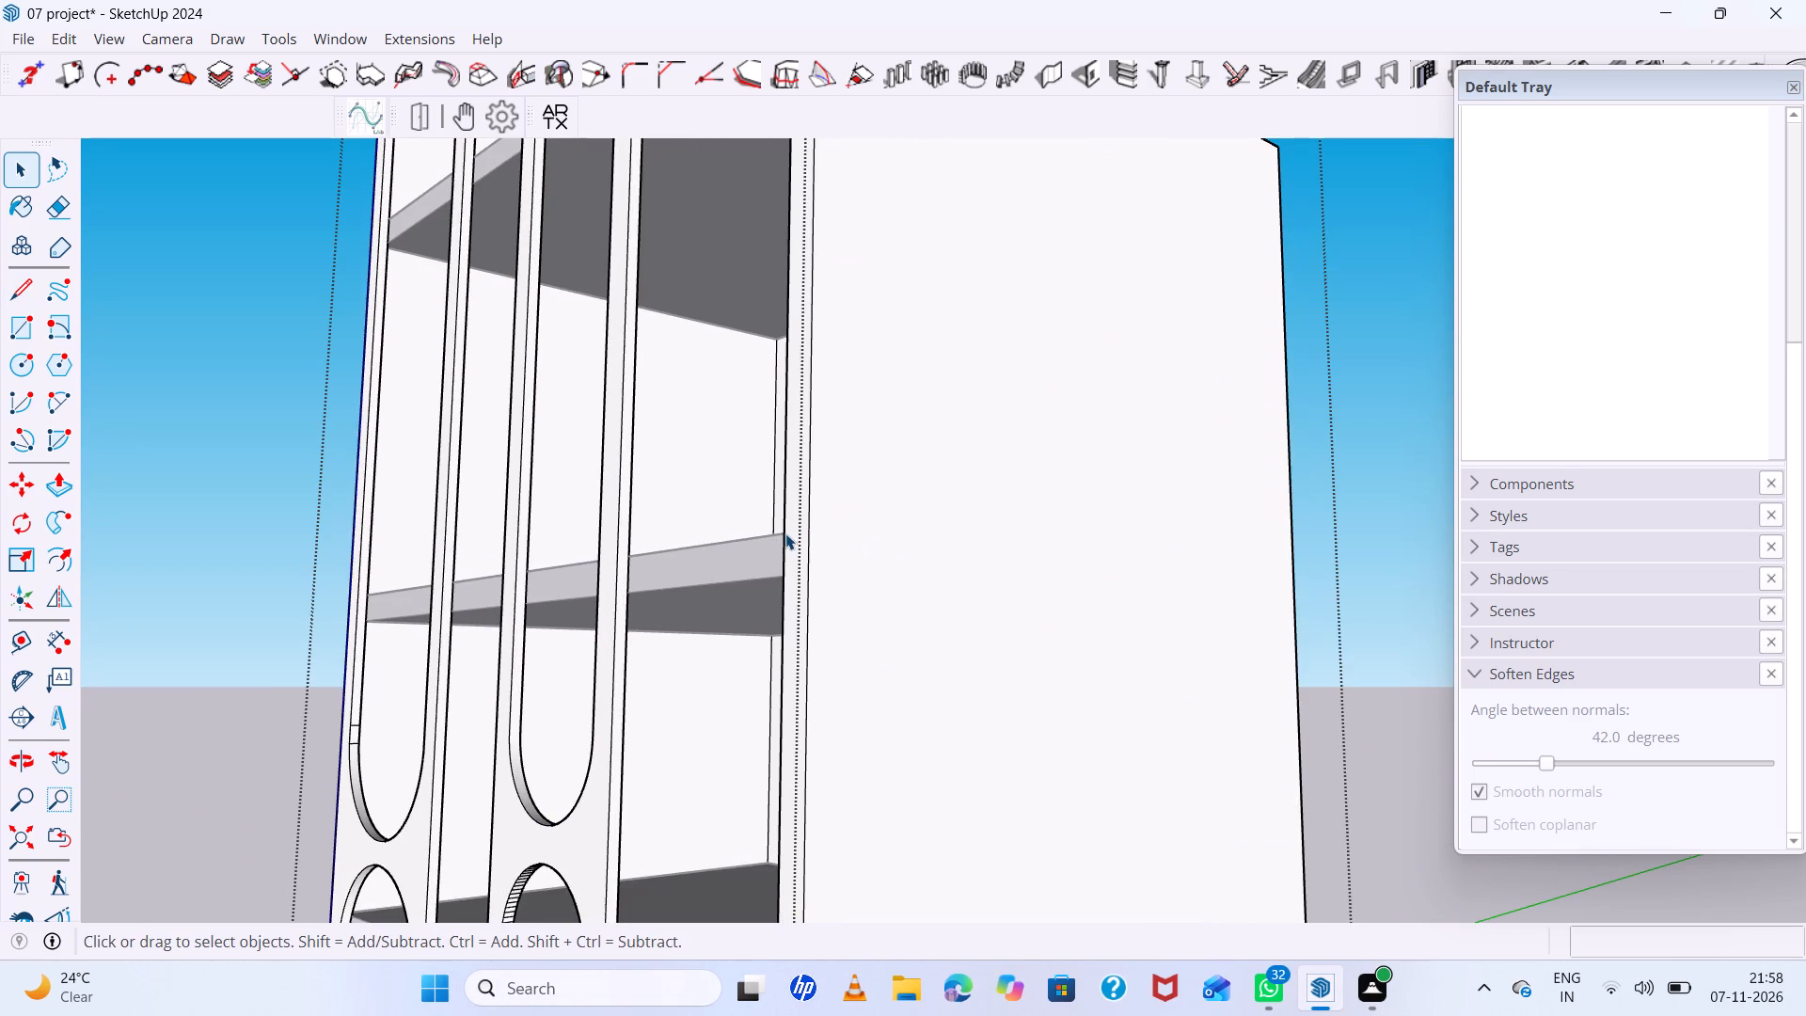
key("l")
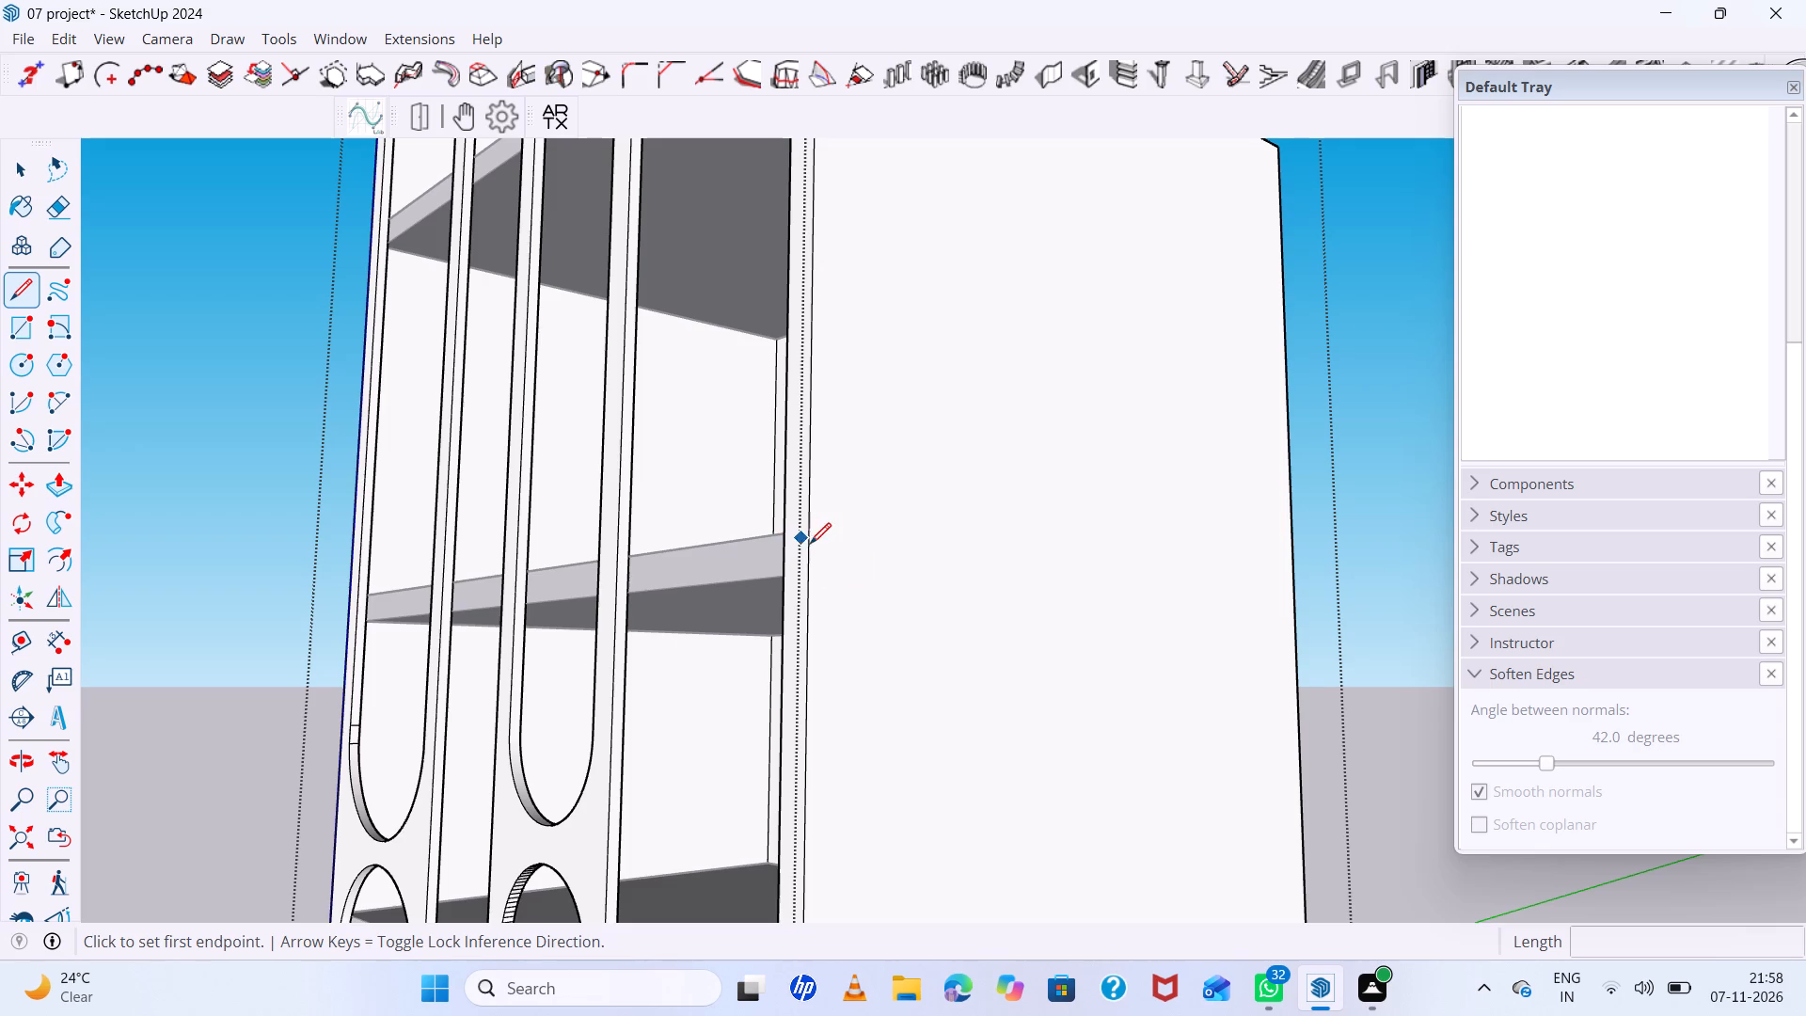
left_click(813, 530)
scroll(1070, 550, "down", 4)
middle_click_drag(945, 548, 901, 551)
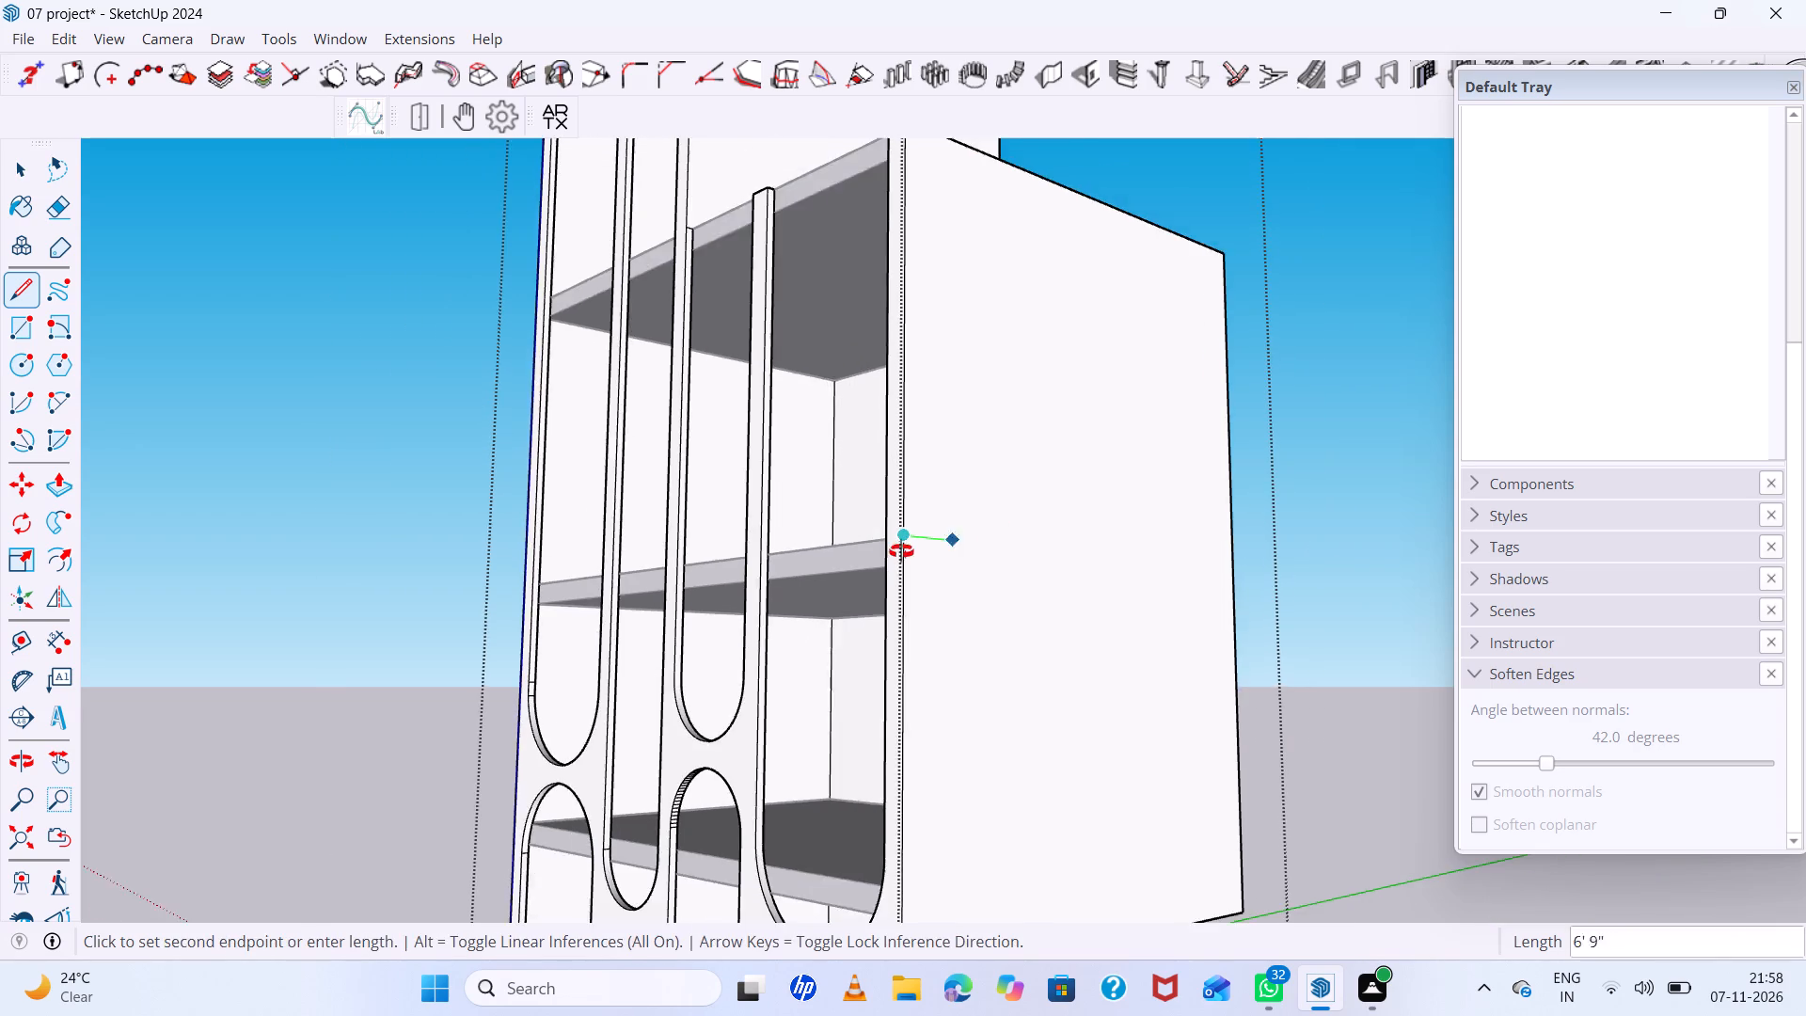
middle_click_drag(901, 551, 852, 562)
scroll(852, 562, "down", 1)
left_click(1190, 565)
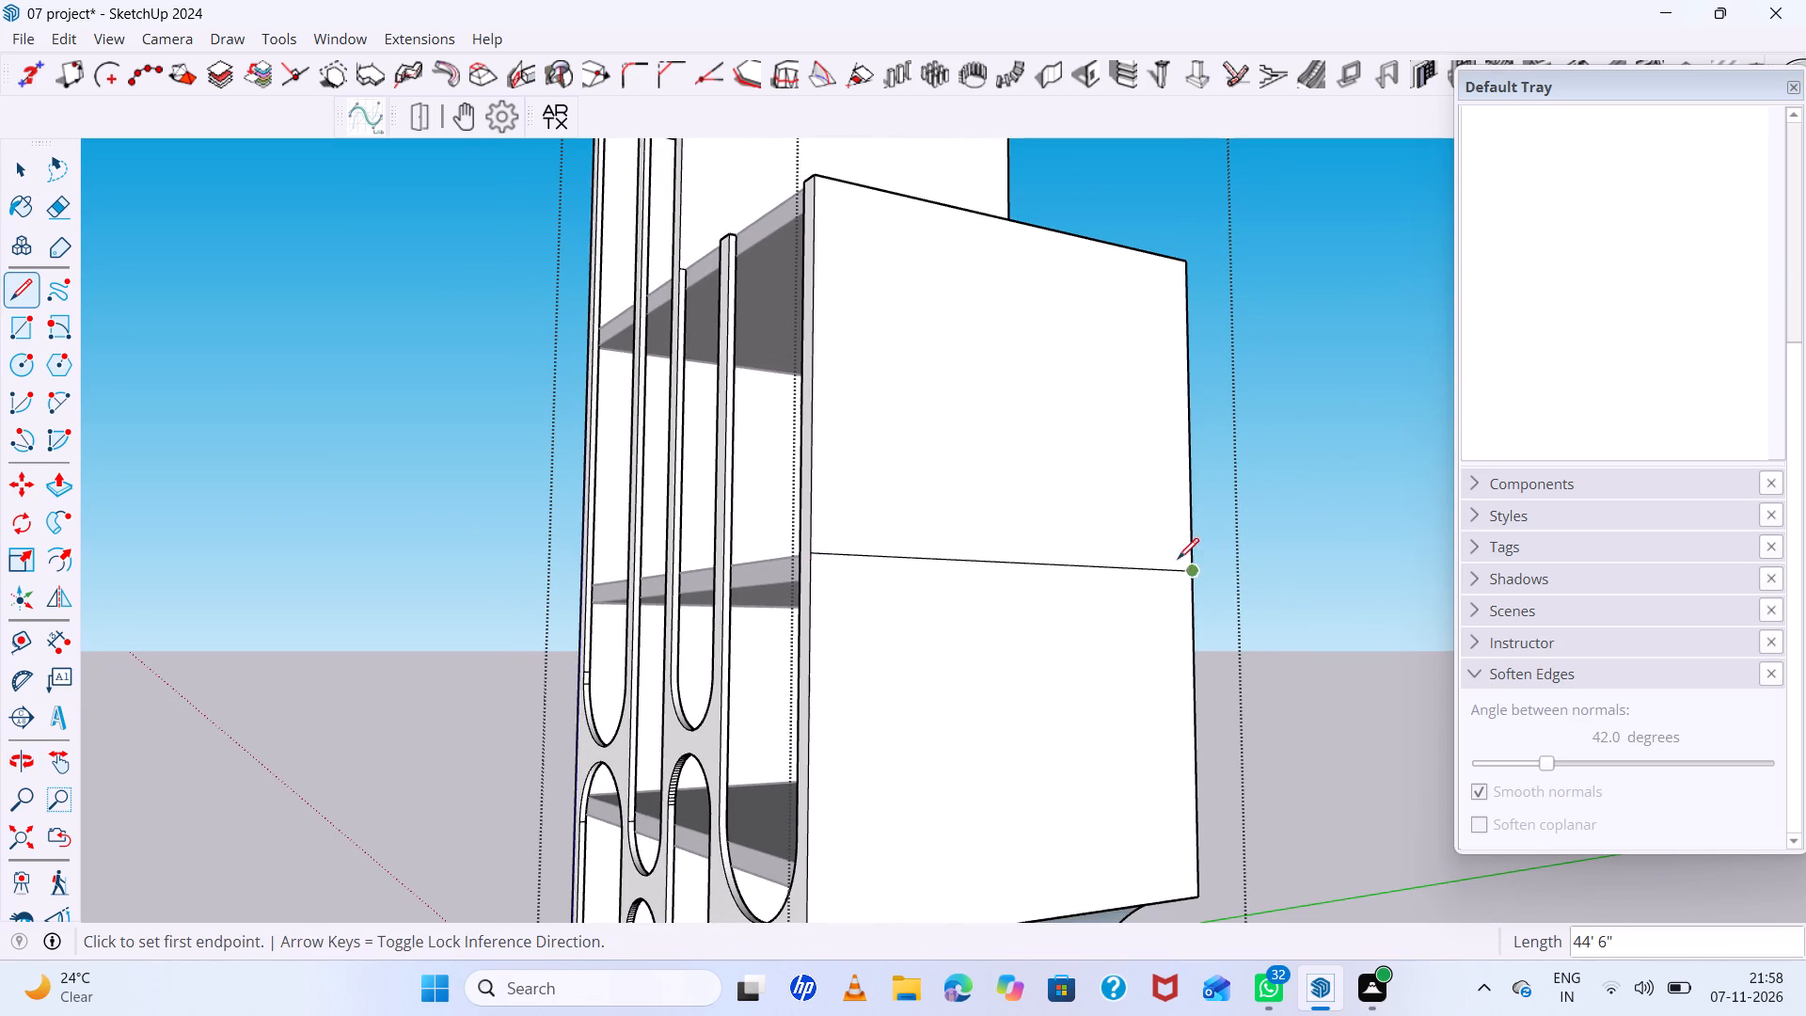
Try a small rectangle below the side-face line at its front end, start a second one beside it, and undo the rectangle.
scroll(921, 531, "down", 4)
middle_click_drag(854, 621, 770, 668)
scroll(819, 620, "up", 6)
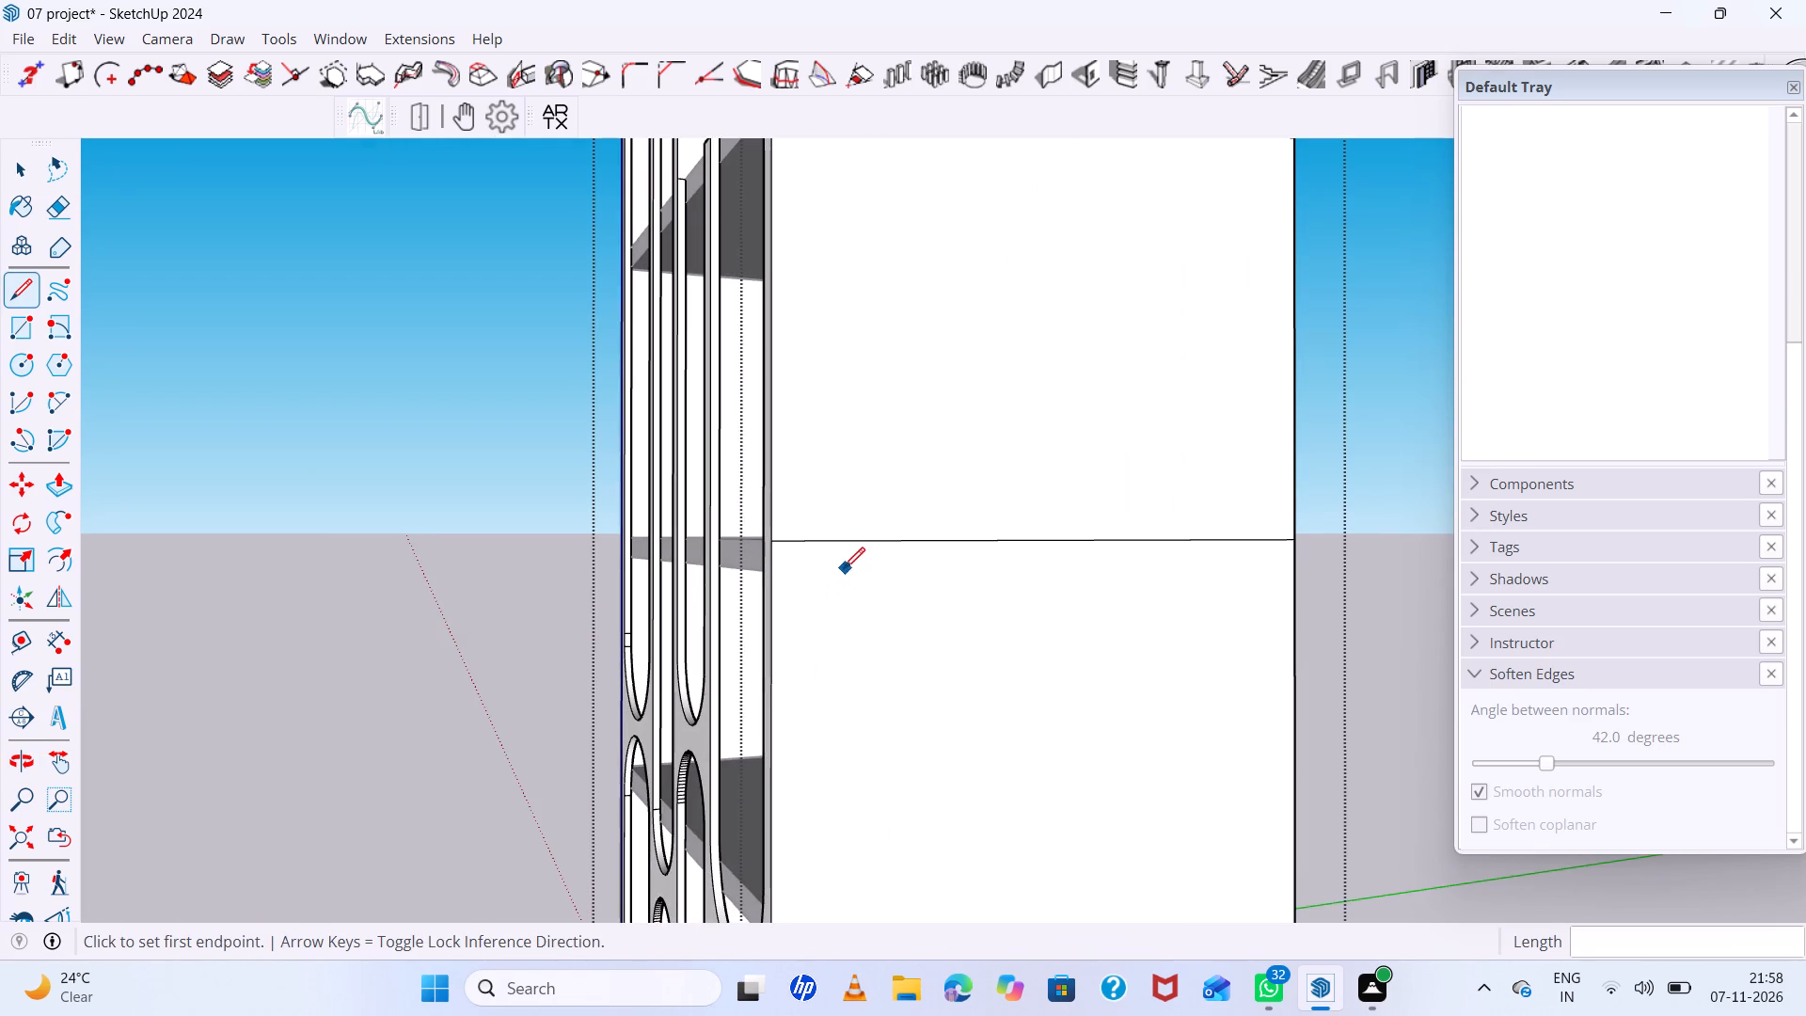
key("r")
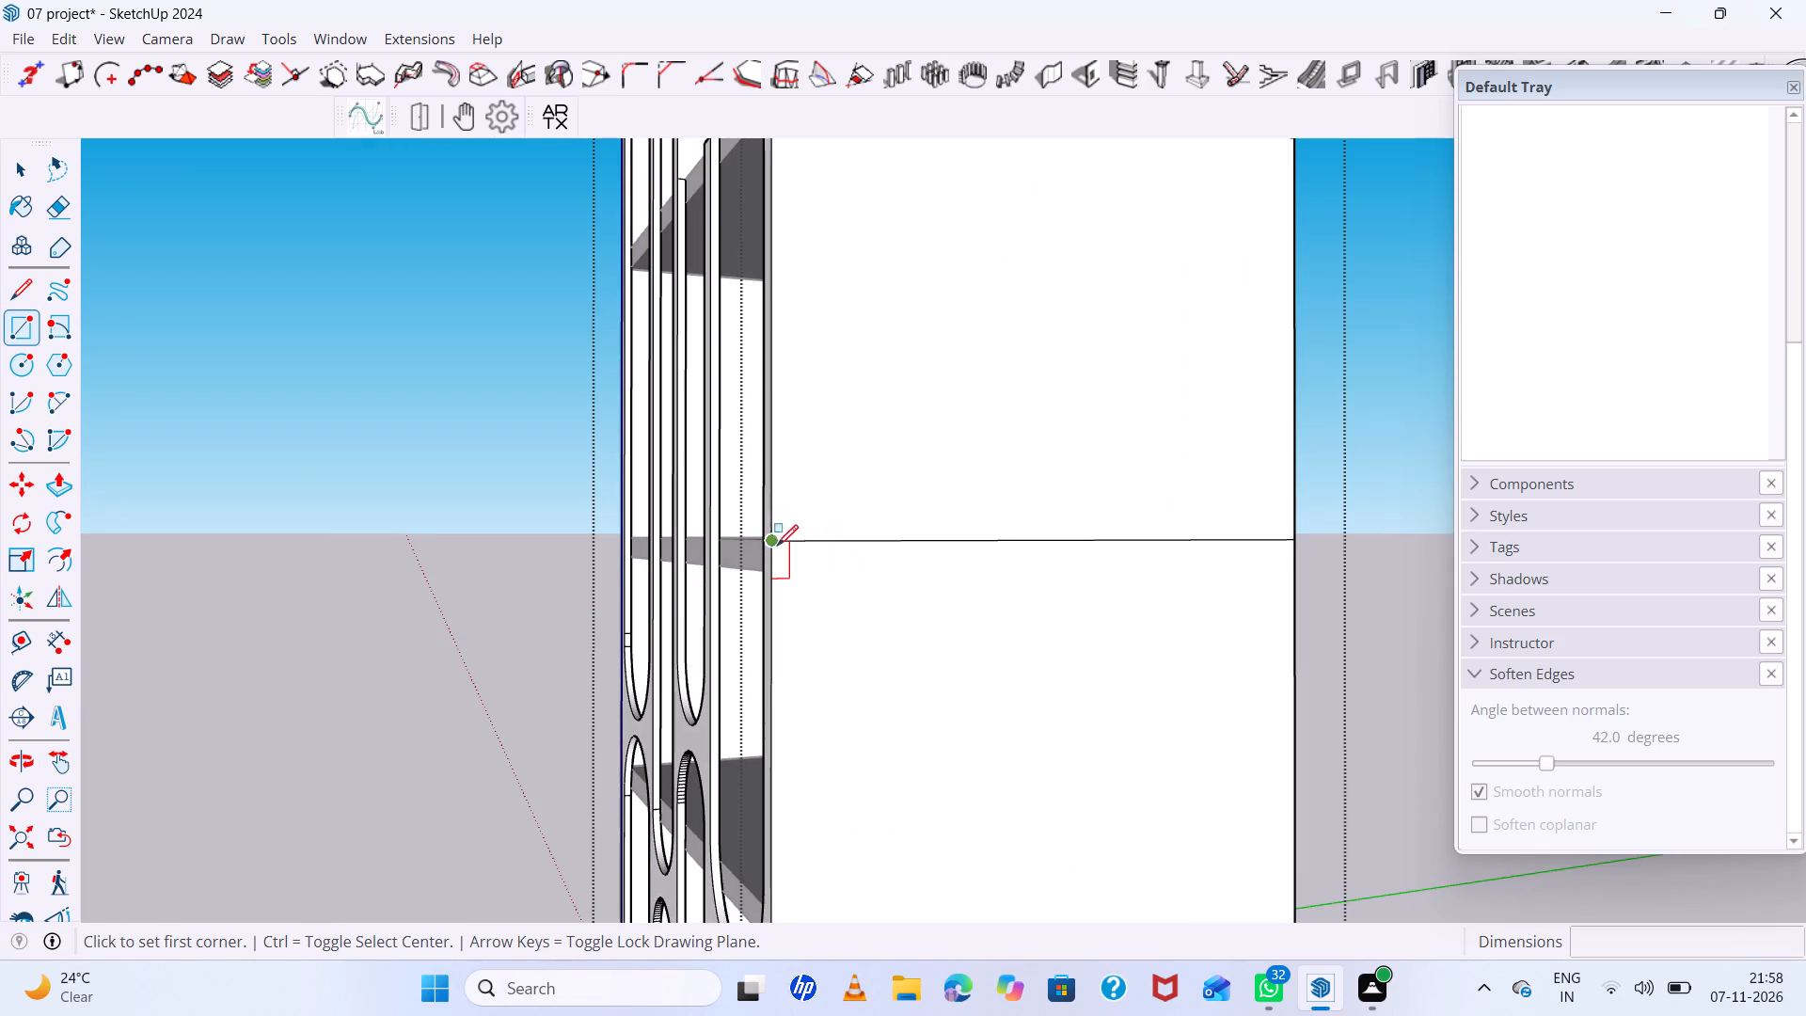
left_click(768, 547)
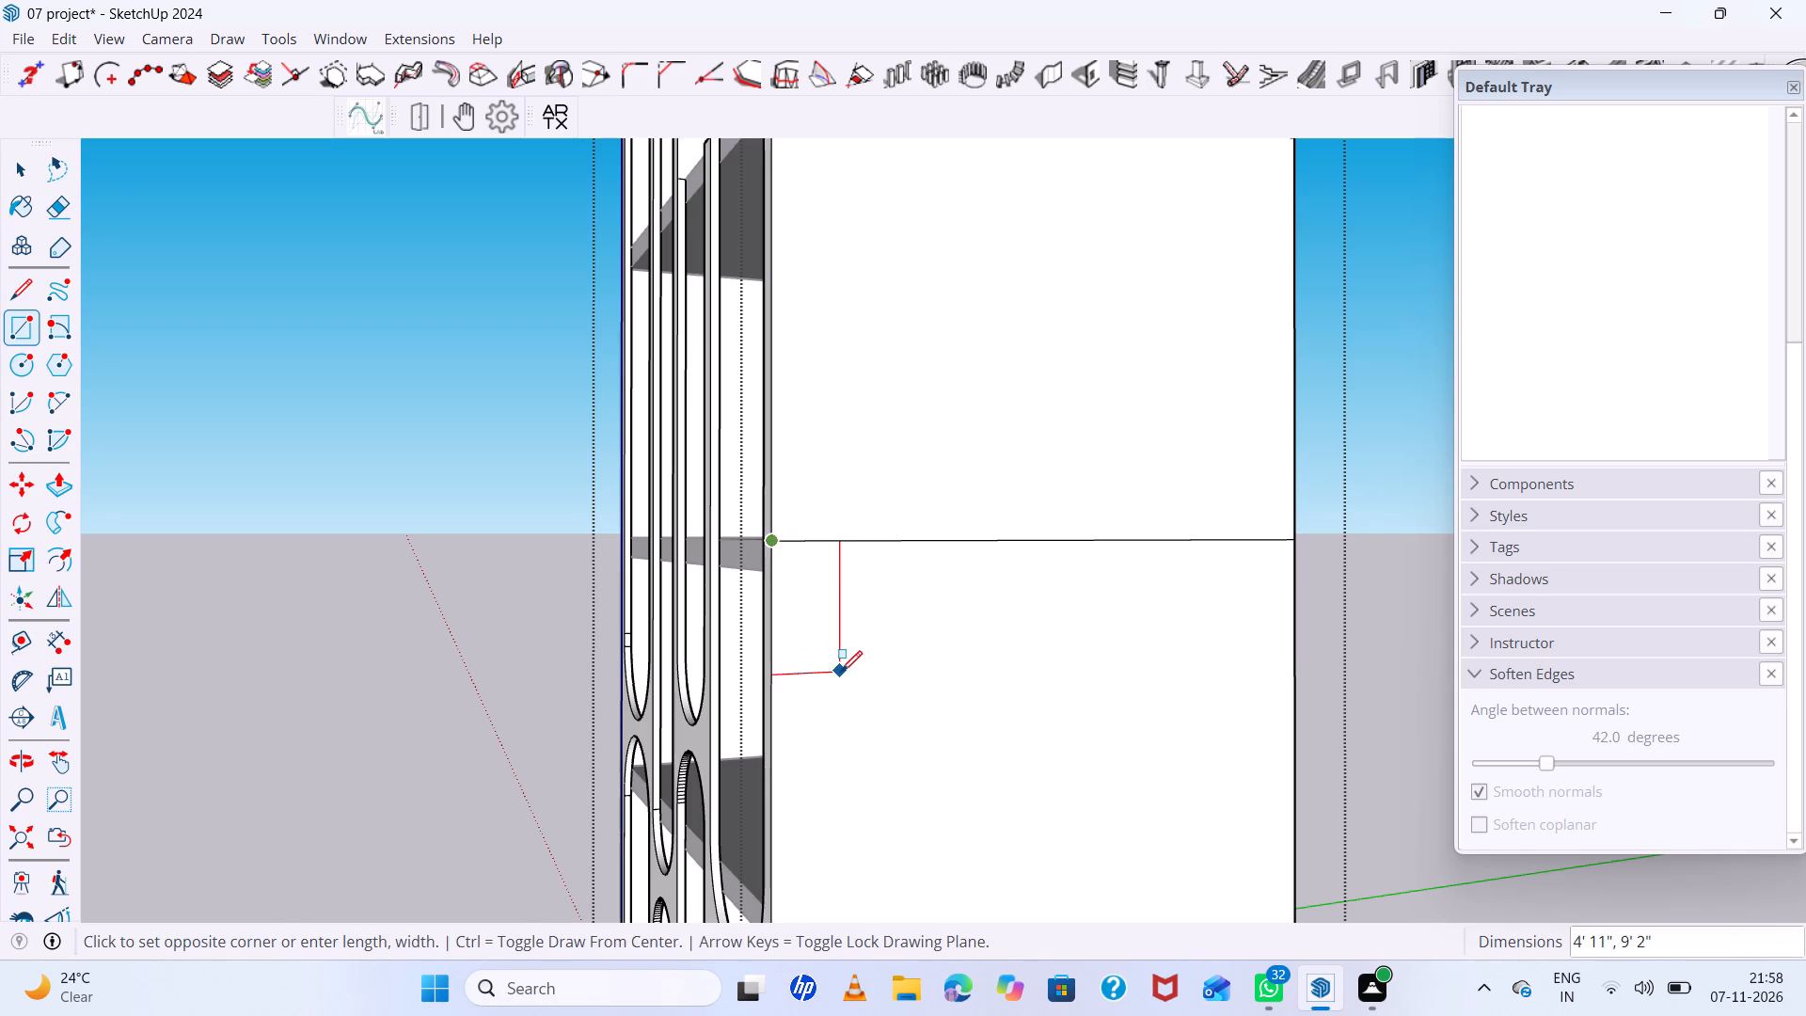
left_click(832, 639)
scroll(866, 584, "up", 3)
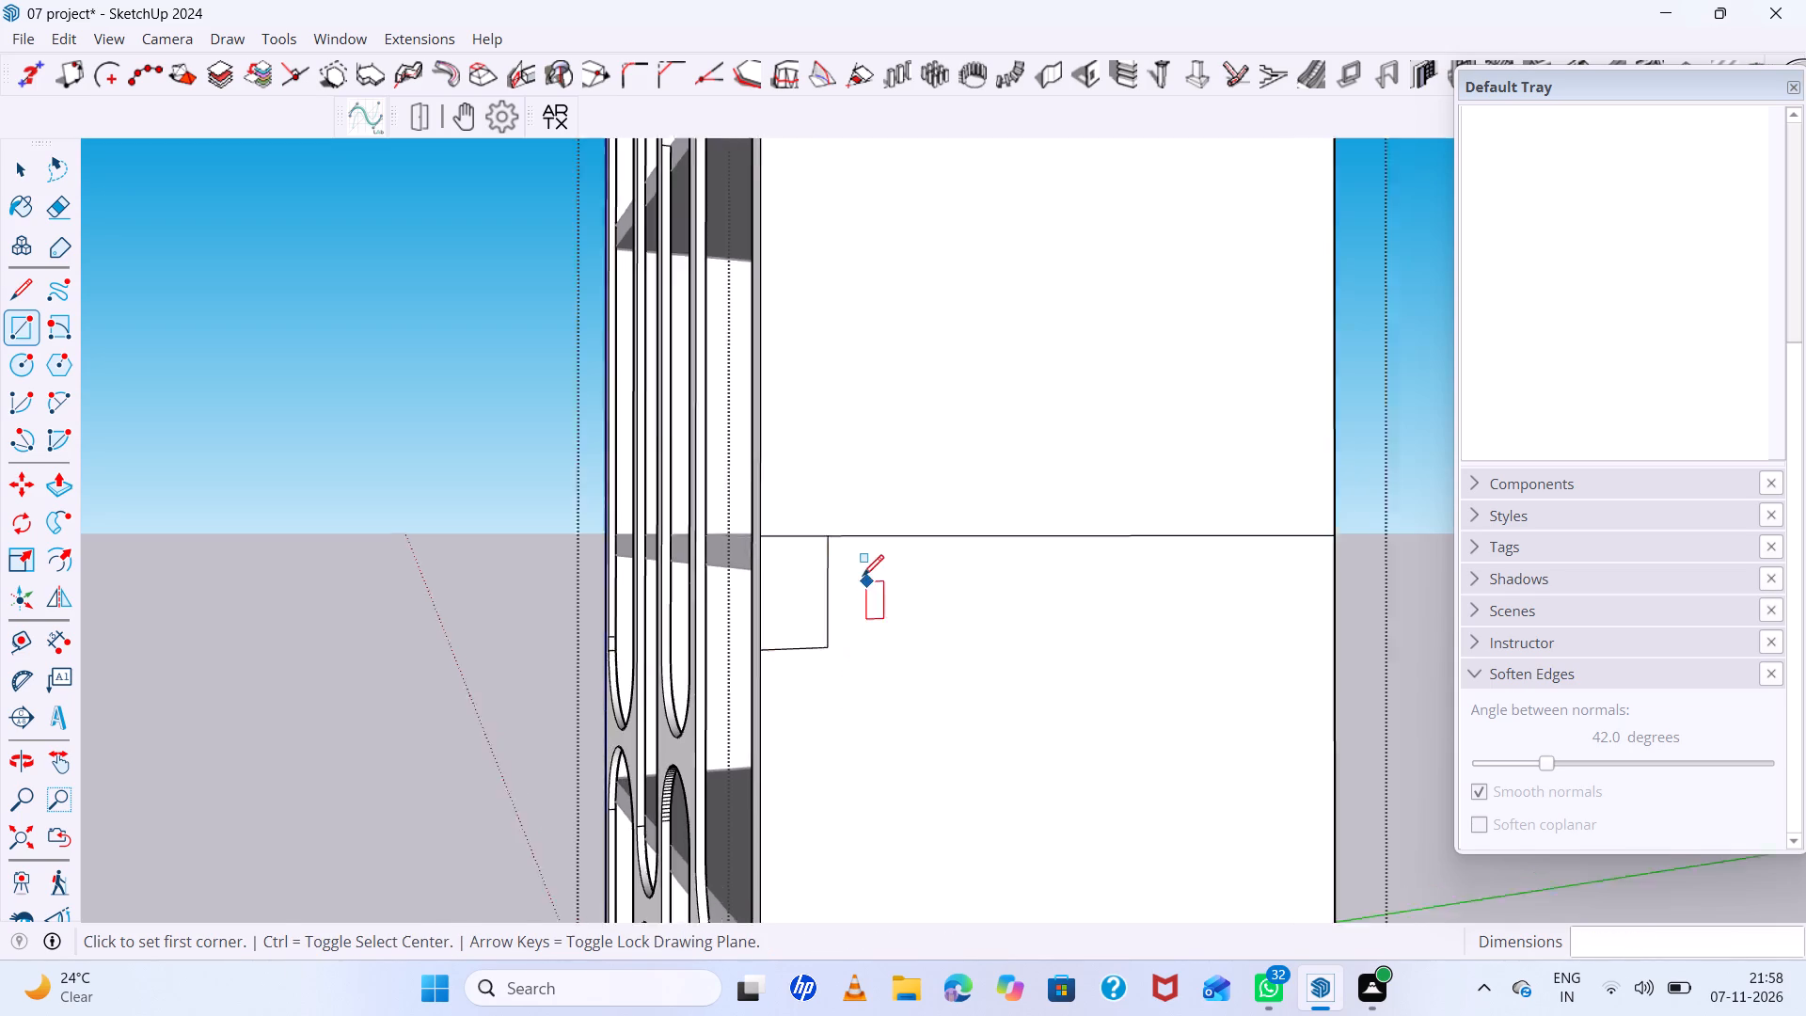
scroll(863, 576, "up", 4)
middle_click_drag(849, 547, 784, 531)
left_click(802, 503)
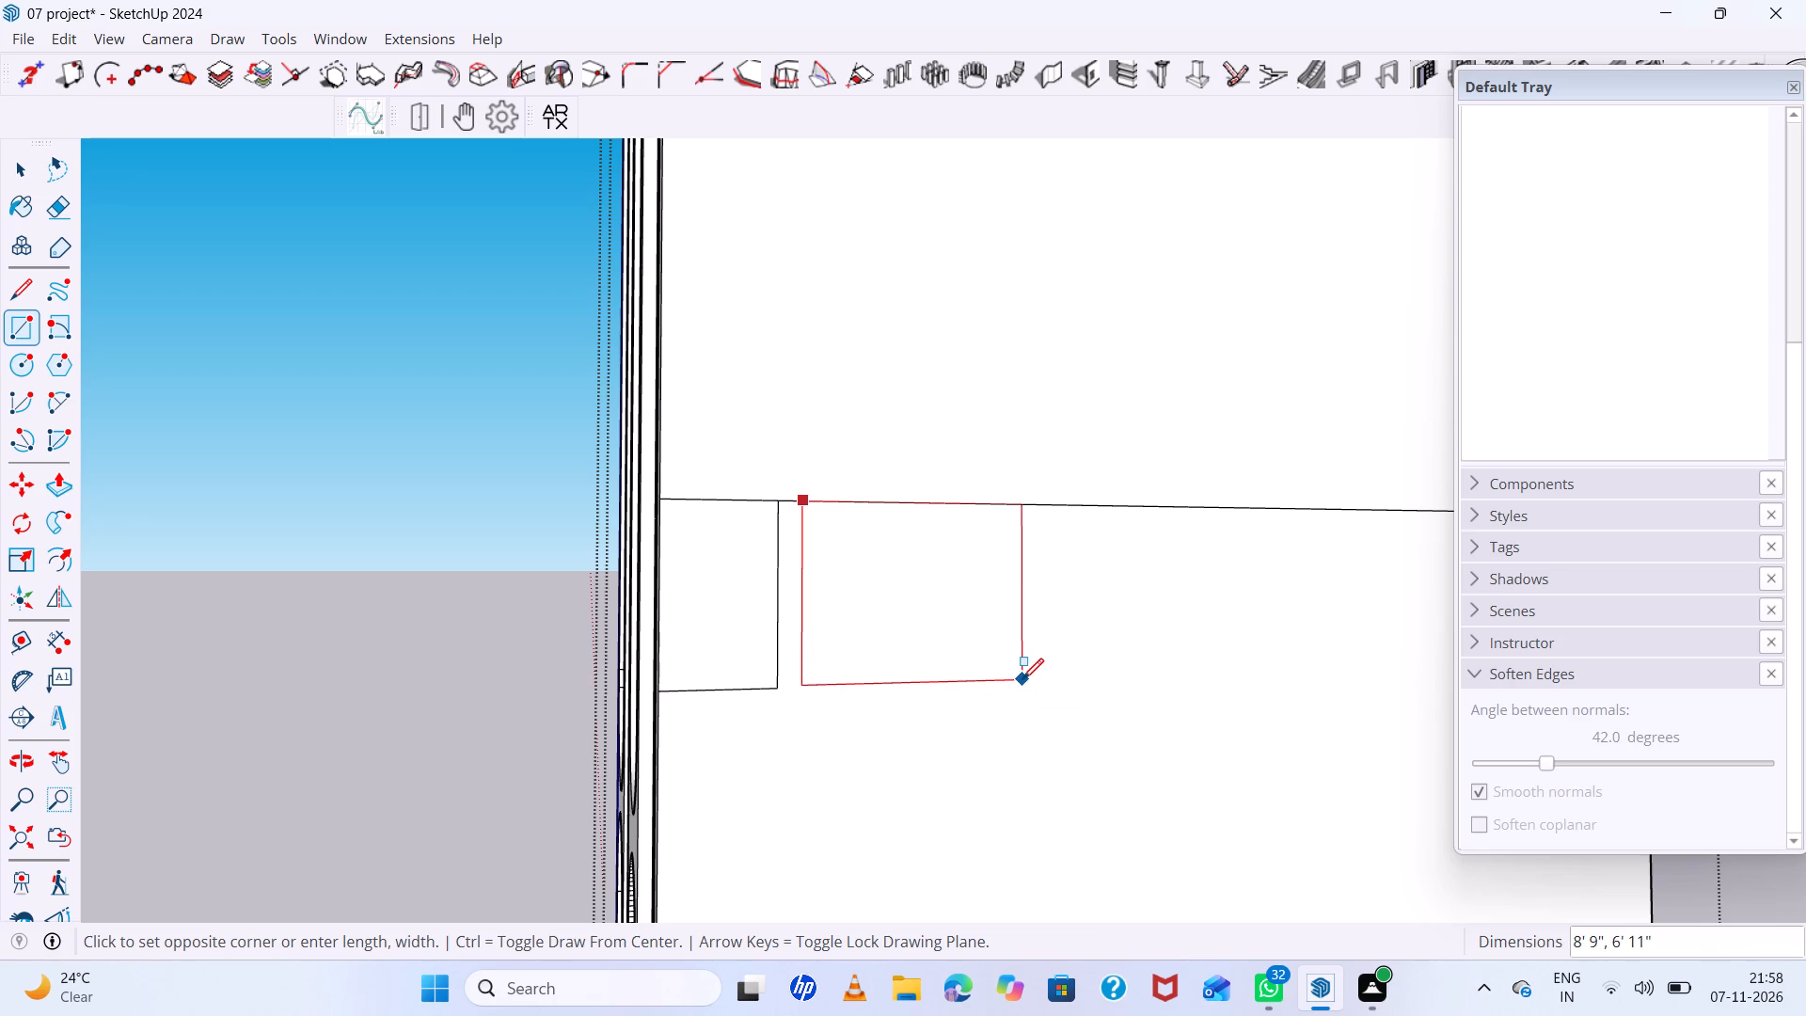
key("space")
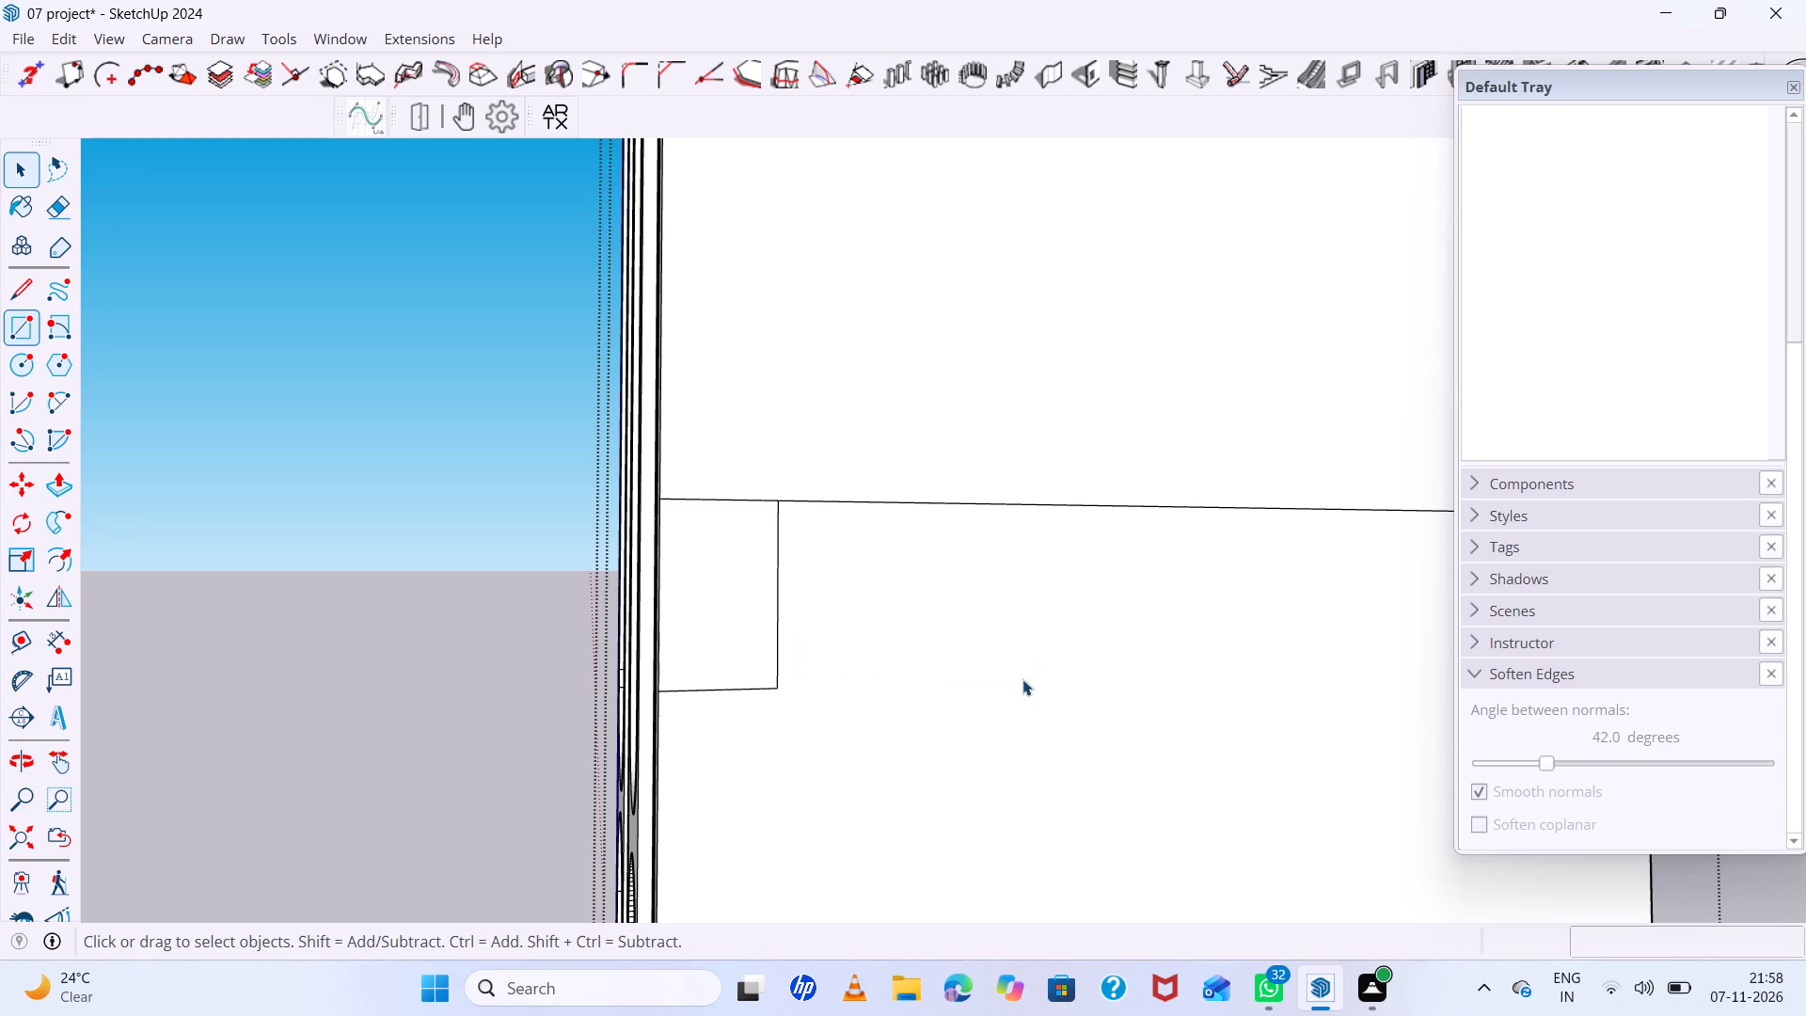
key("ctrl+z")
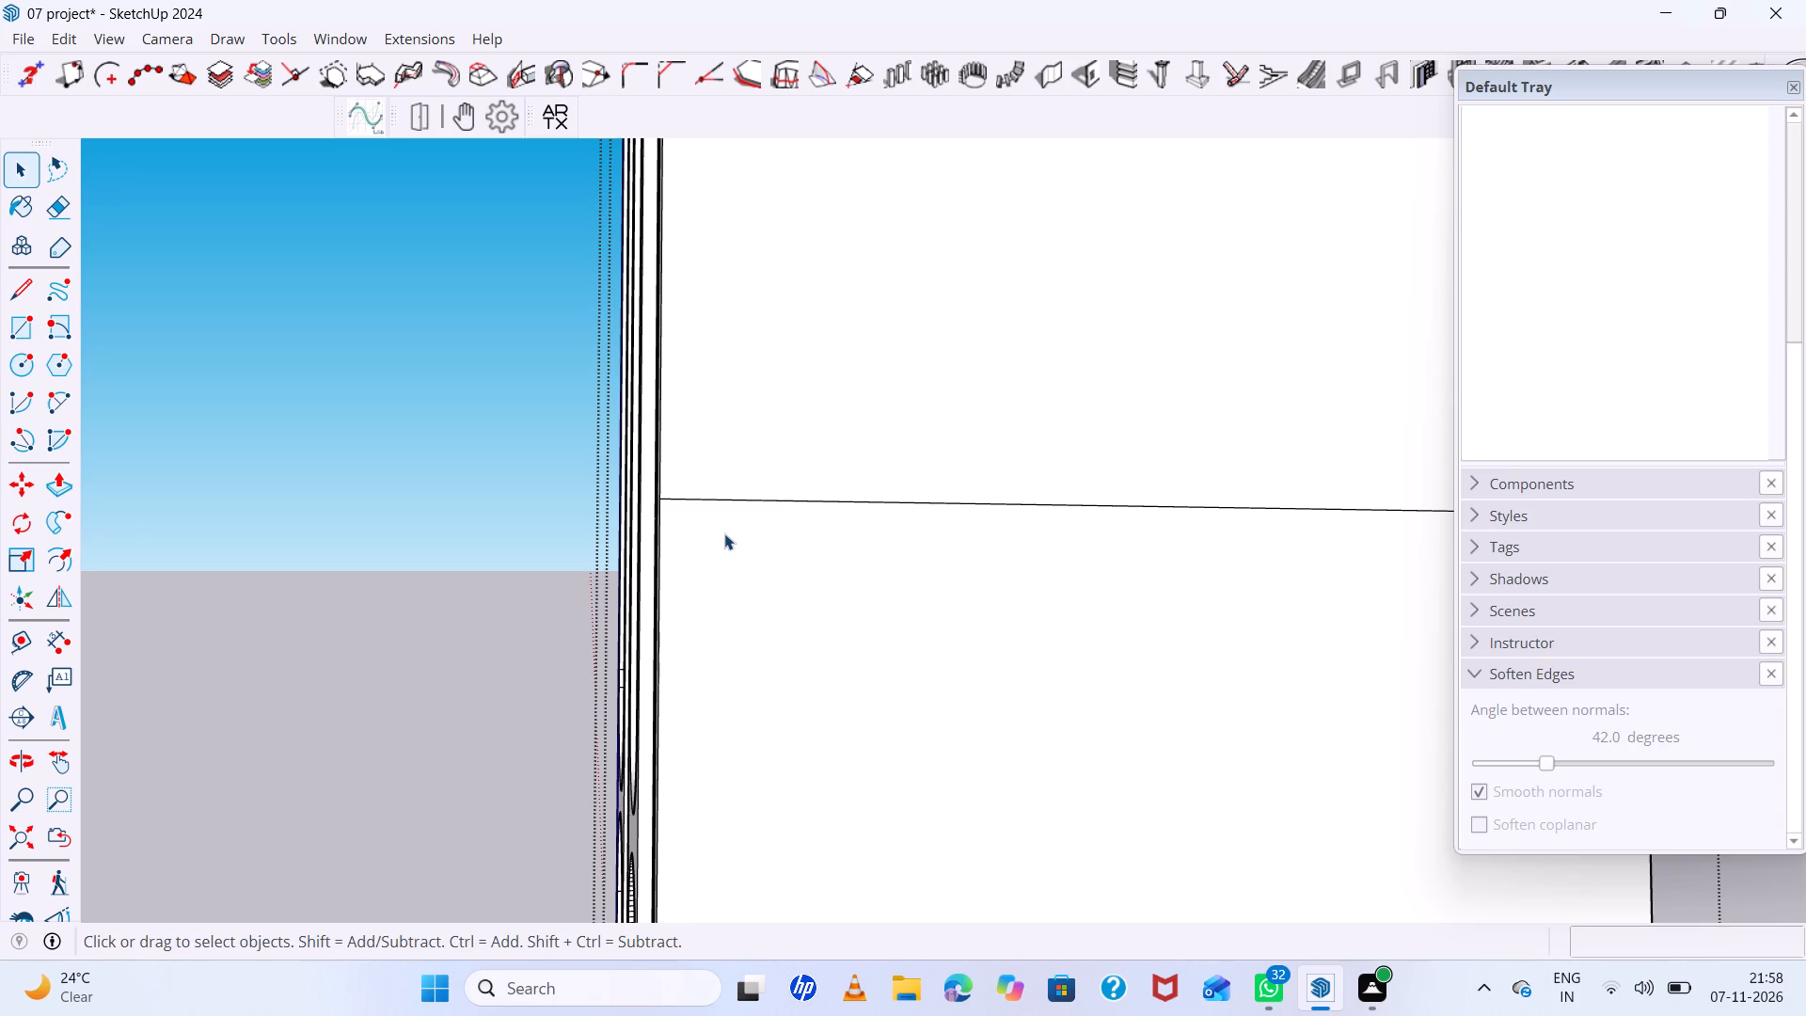
Draw a rectangle about 9' 6" high and 44' 6" wide below the side-face line, spanning the face's full width.
key("r")
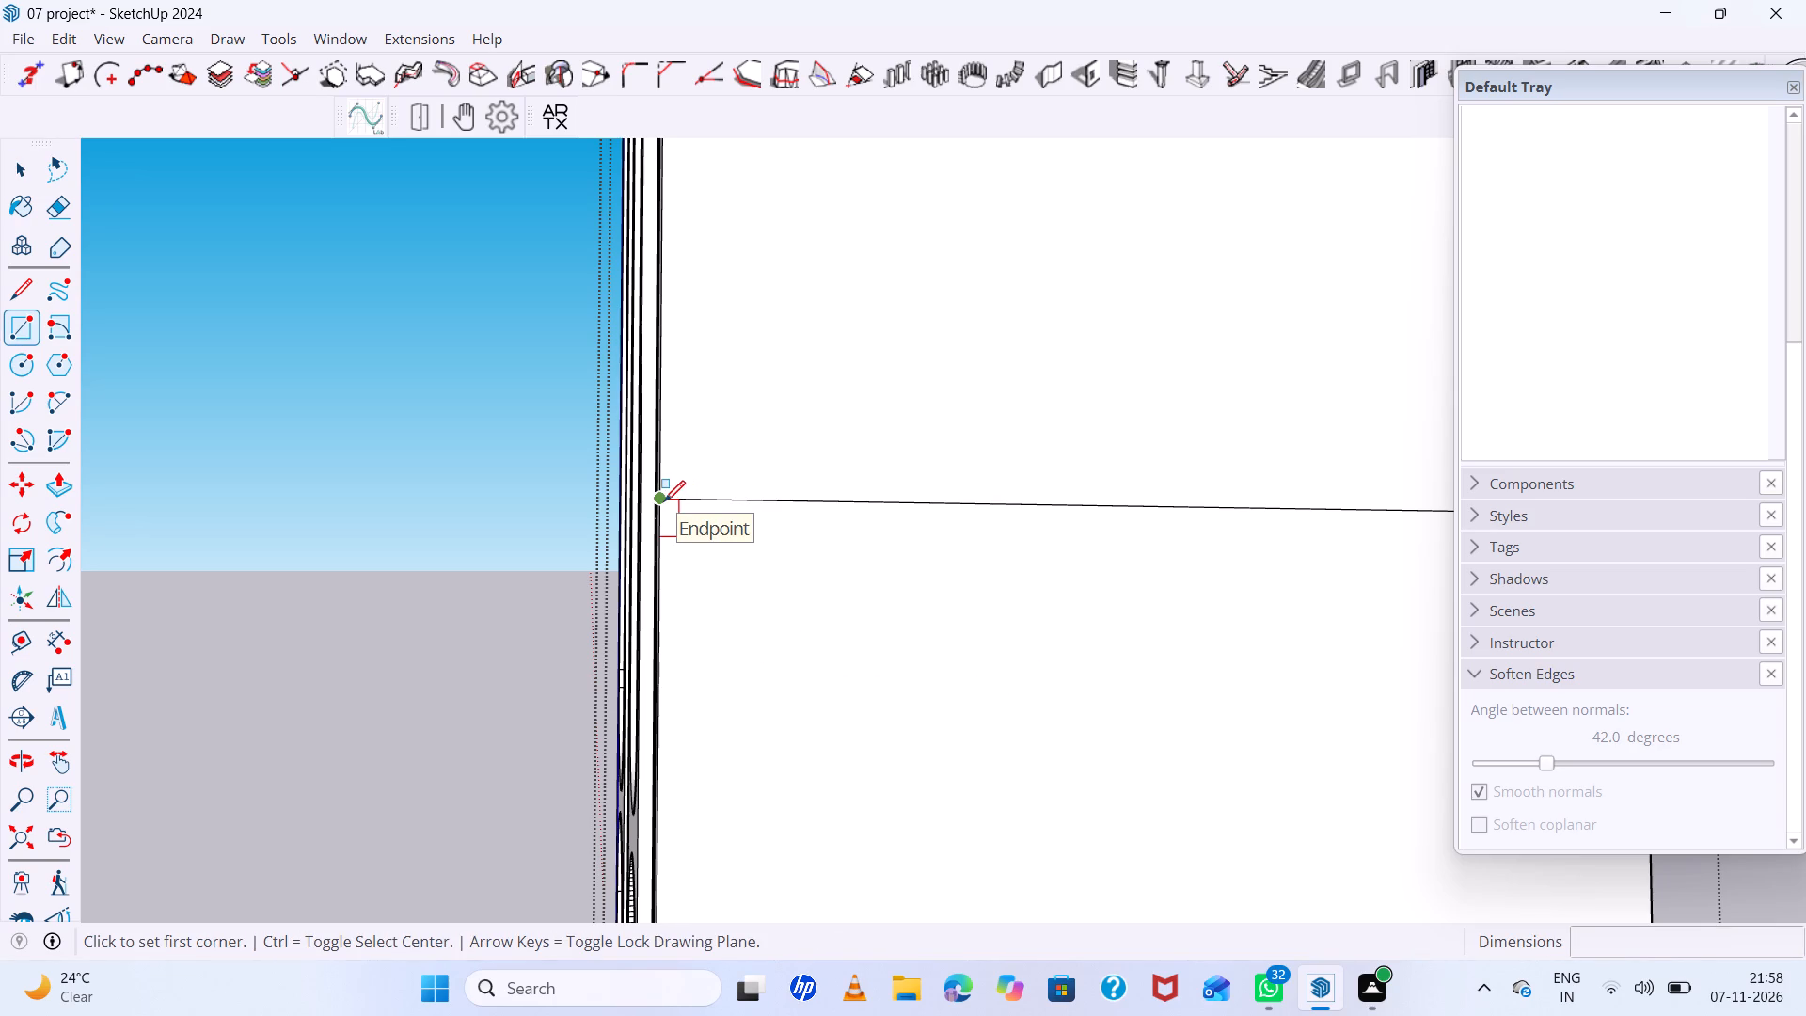
left_click(664, 501)
scroll(862, 619, "down", 6)
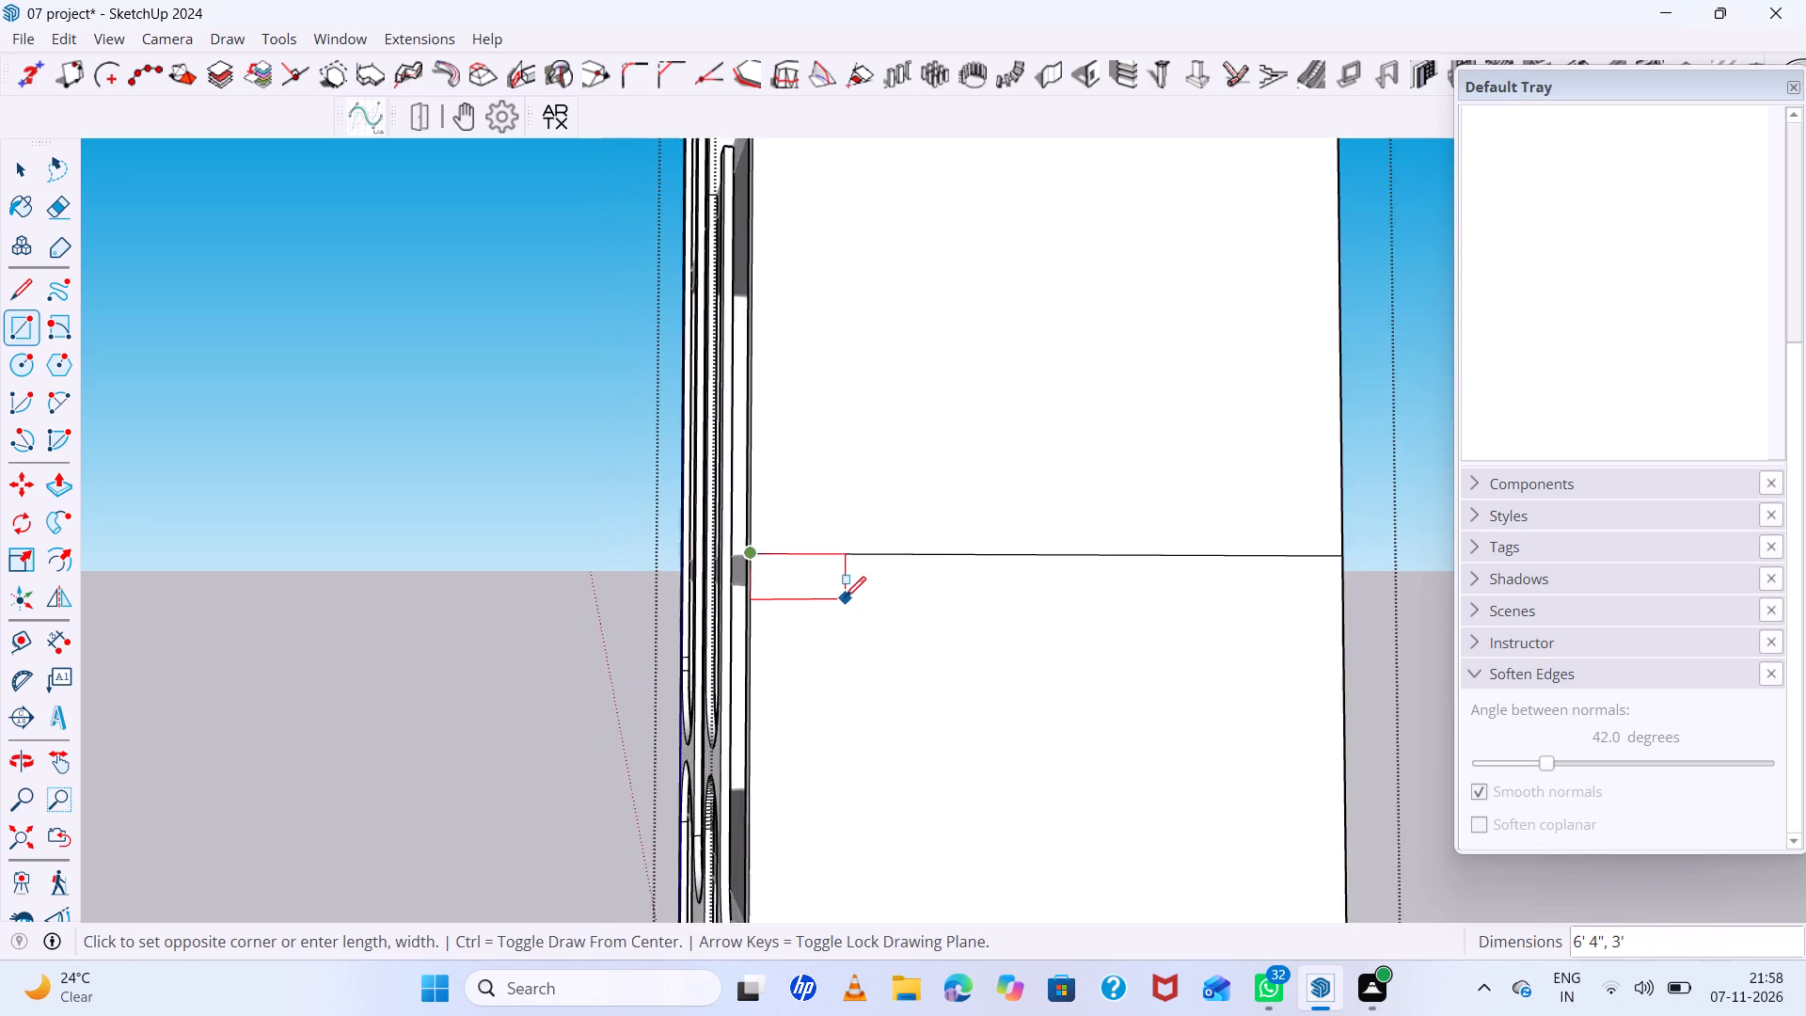
scroll(845, 597, "down", 10)
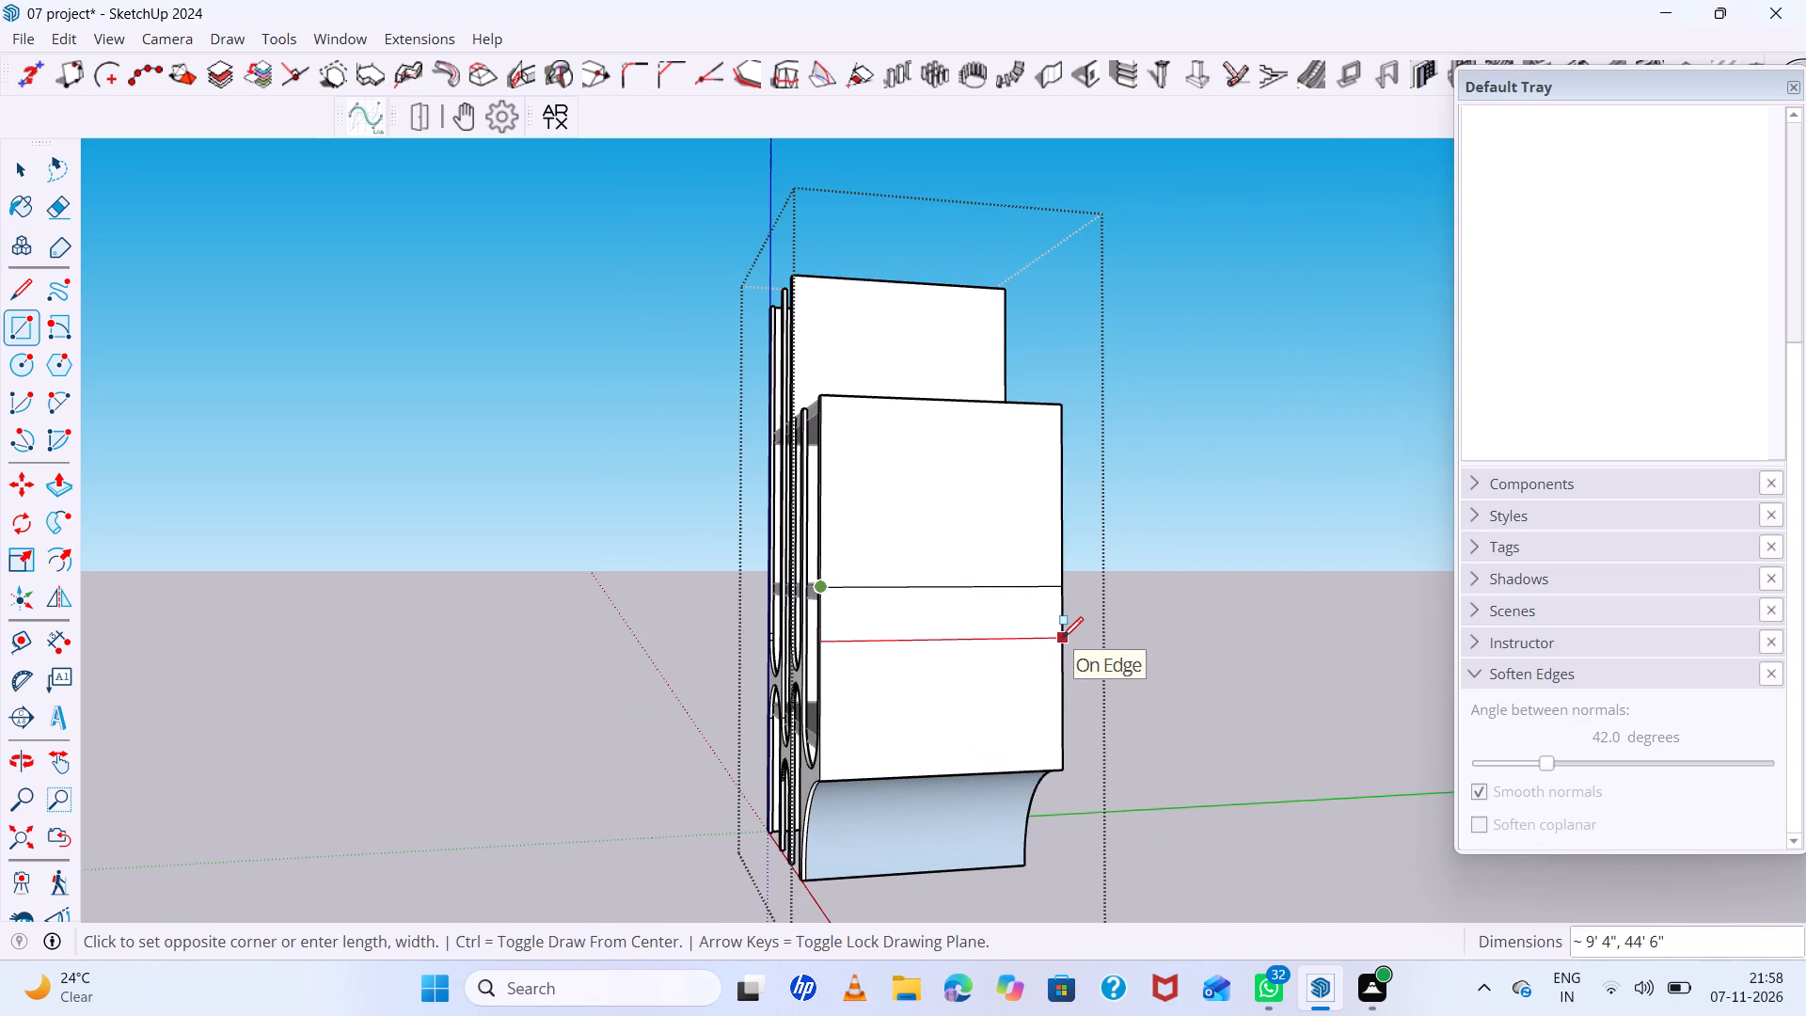
left_click(1061, 639)
Draw two full-height rectangles inside the band near its front end, about 4' and 8' 10" wide, with a narrow gap between them.
scroll(848, 605, "up", 11)
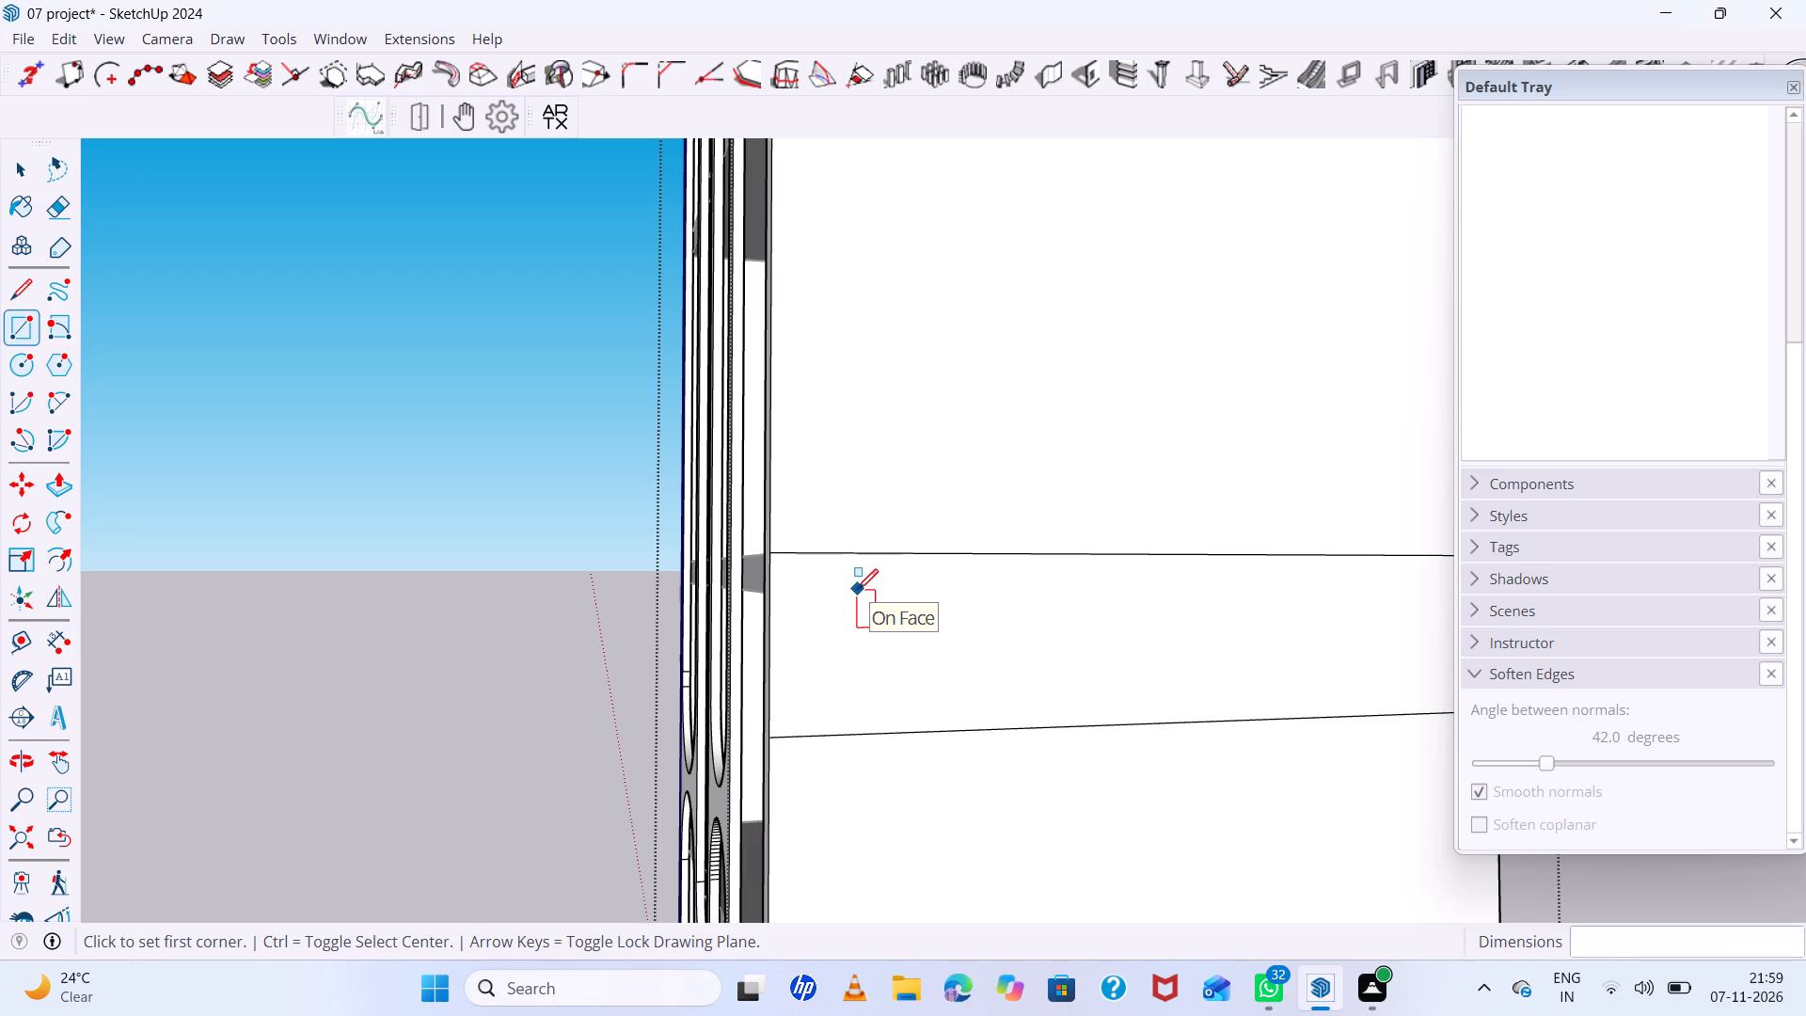
scroll(825, 574, "up", 5)
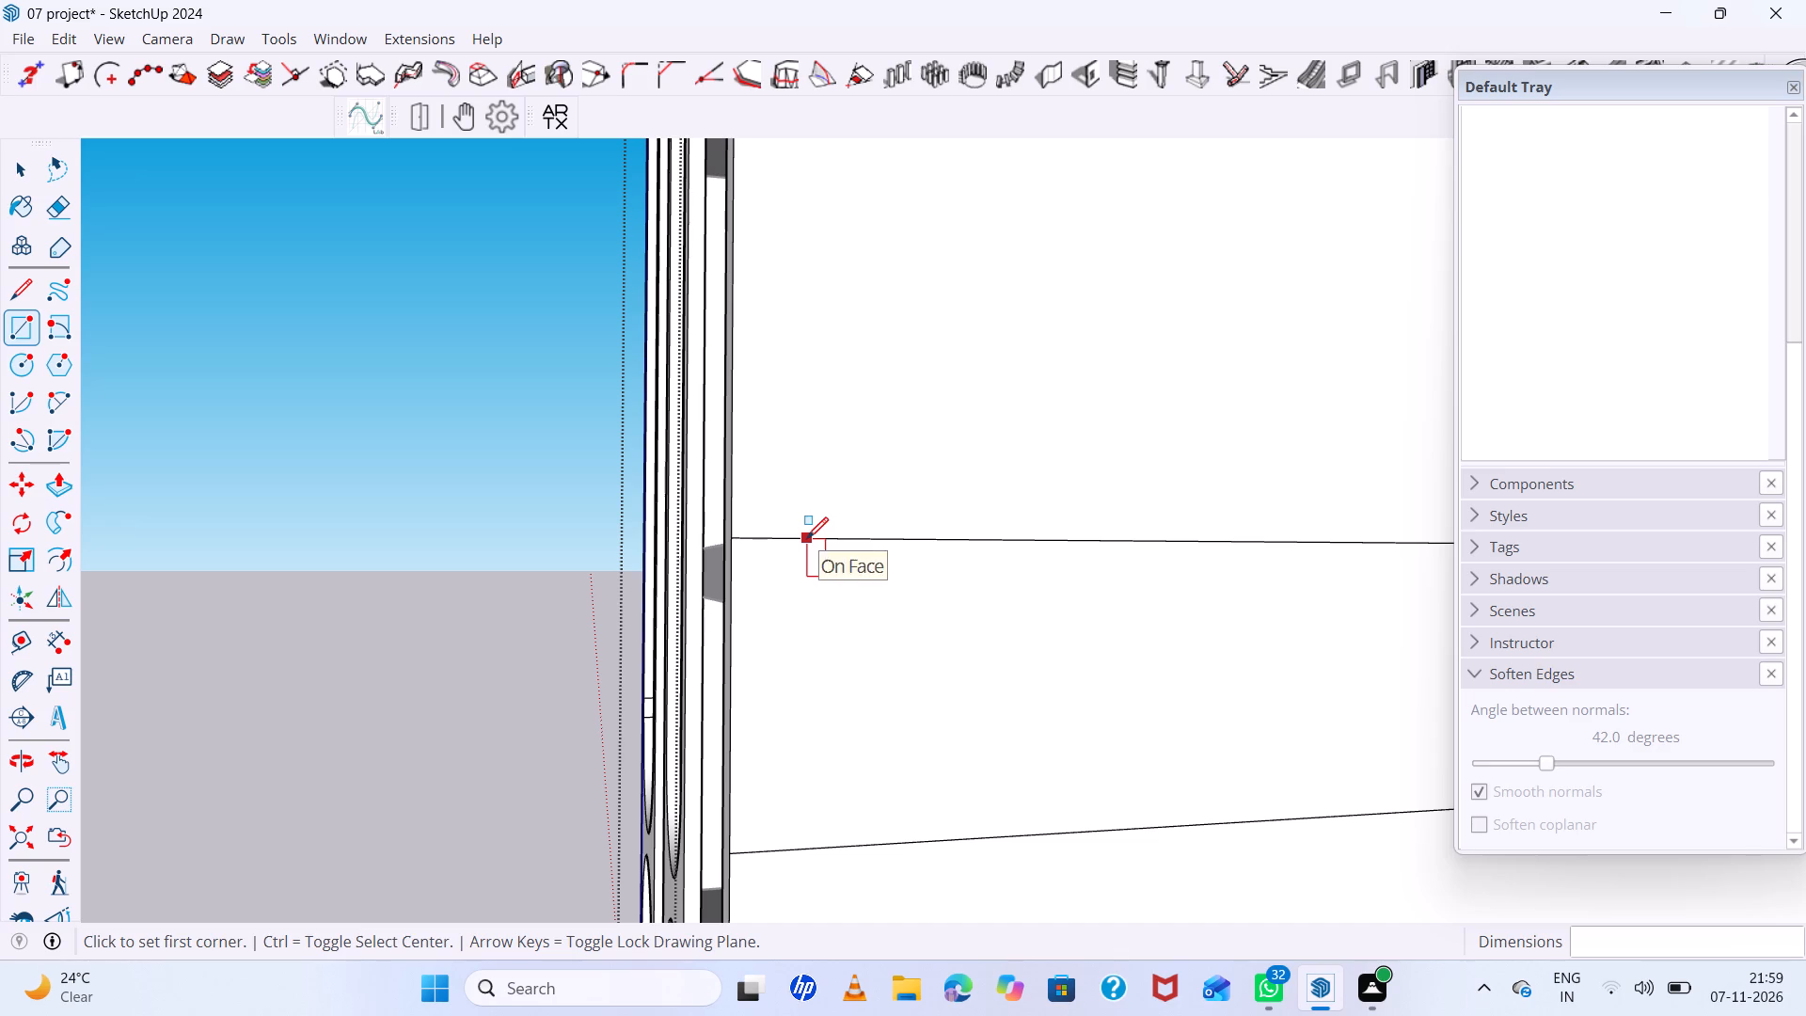
left_click(807, 538)
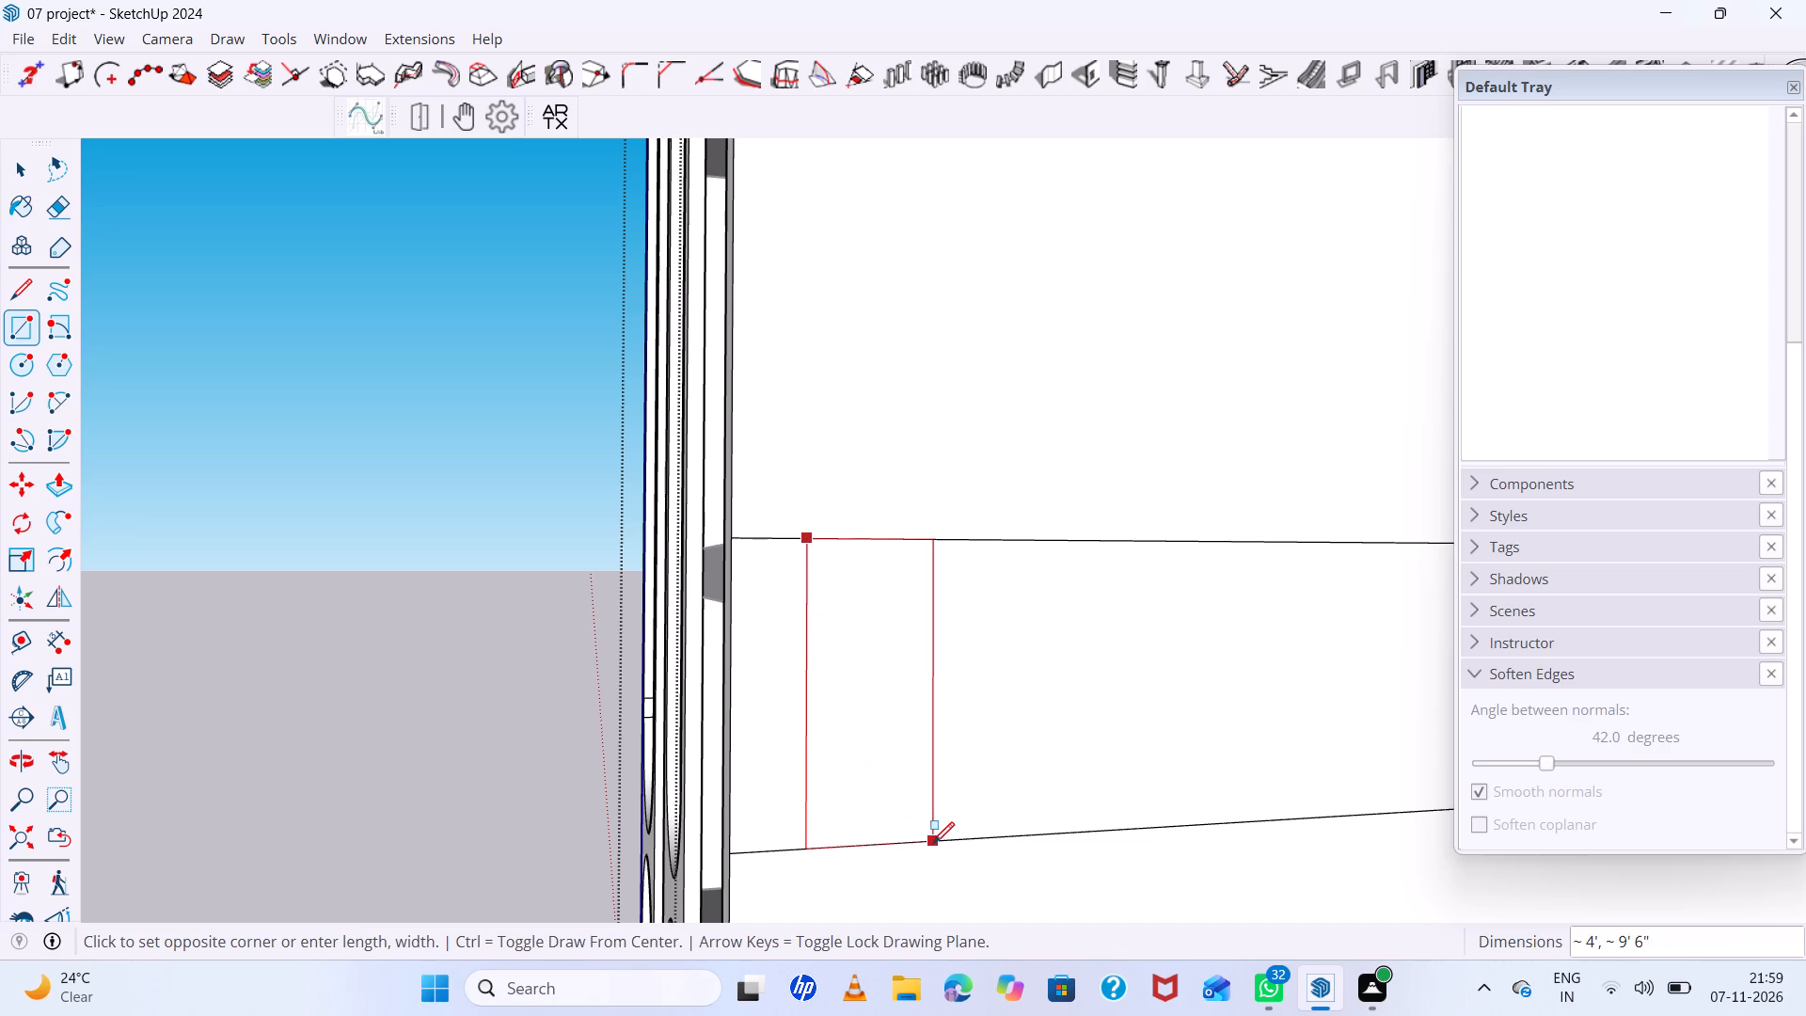
left_click(936, 842)
scroll(784, 719, "down", 7)
scroll(925, 625, "up", 6)
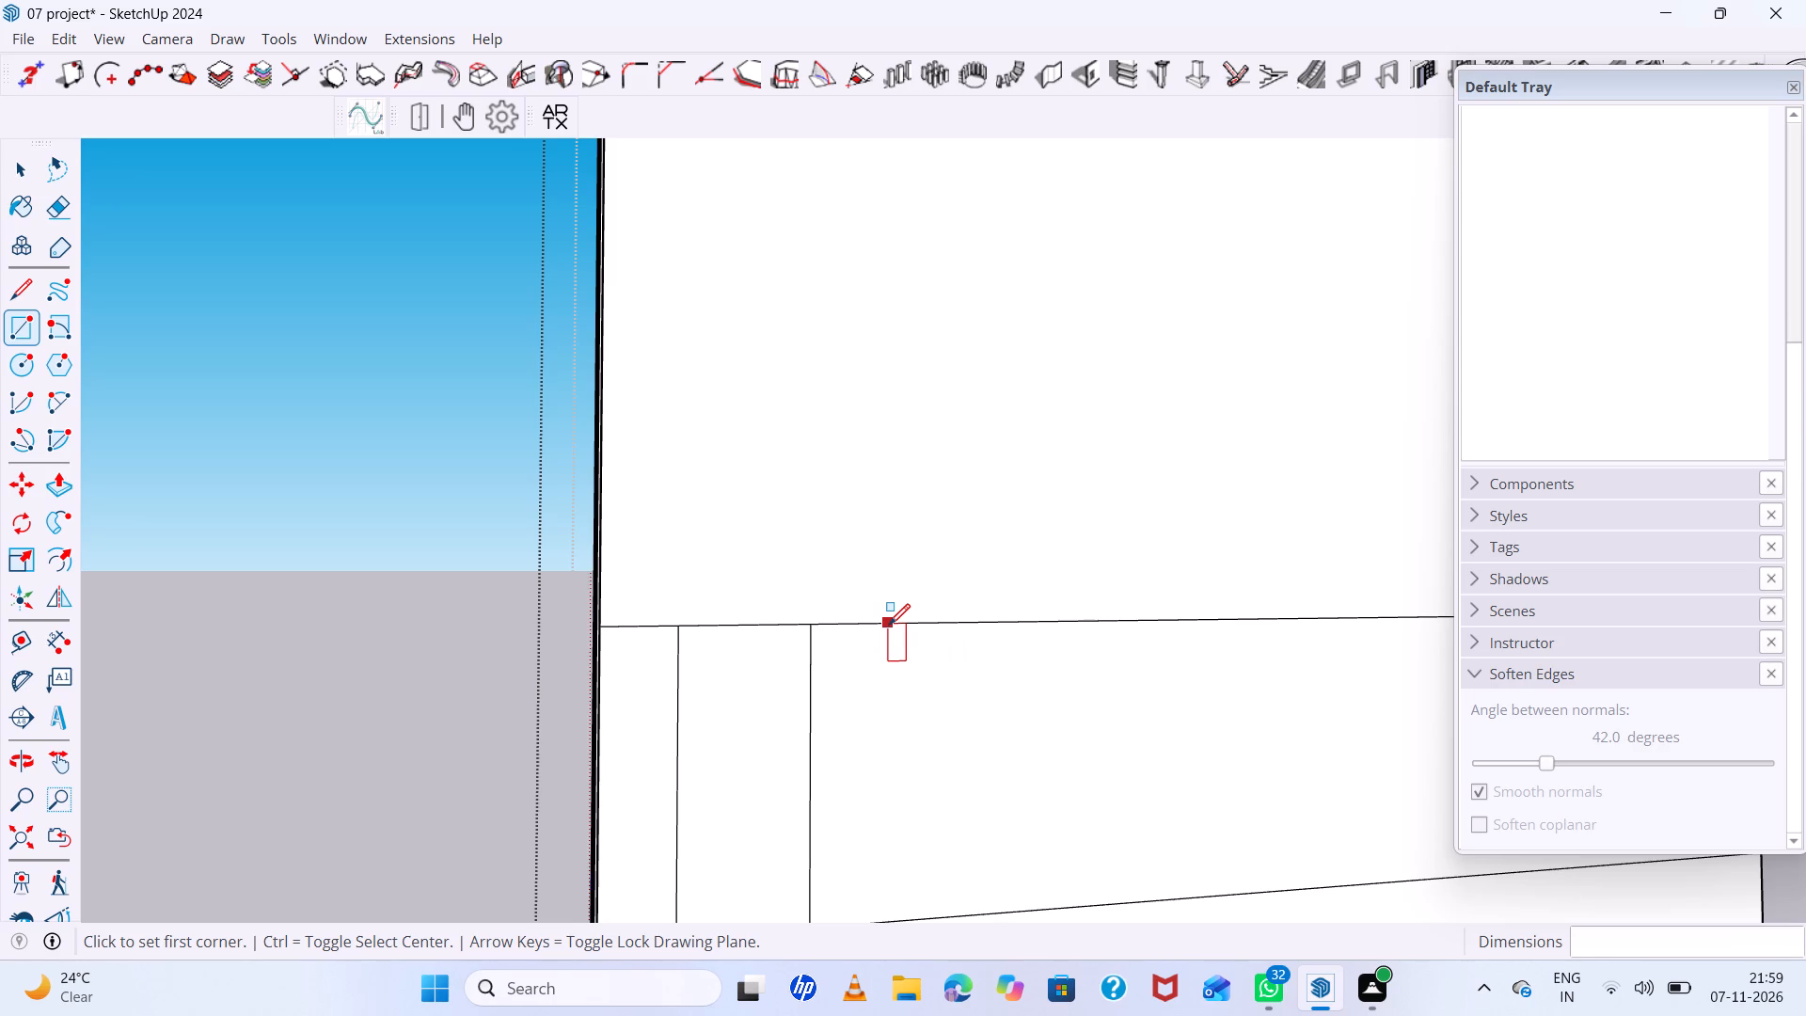
scroll(676, 600, "down", 4)
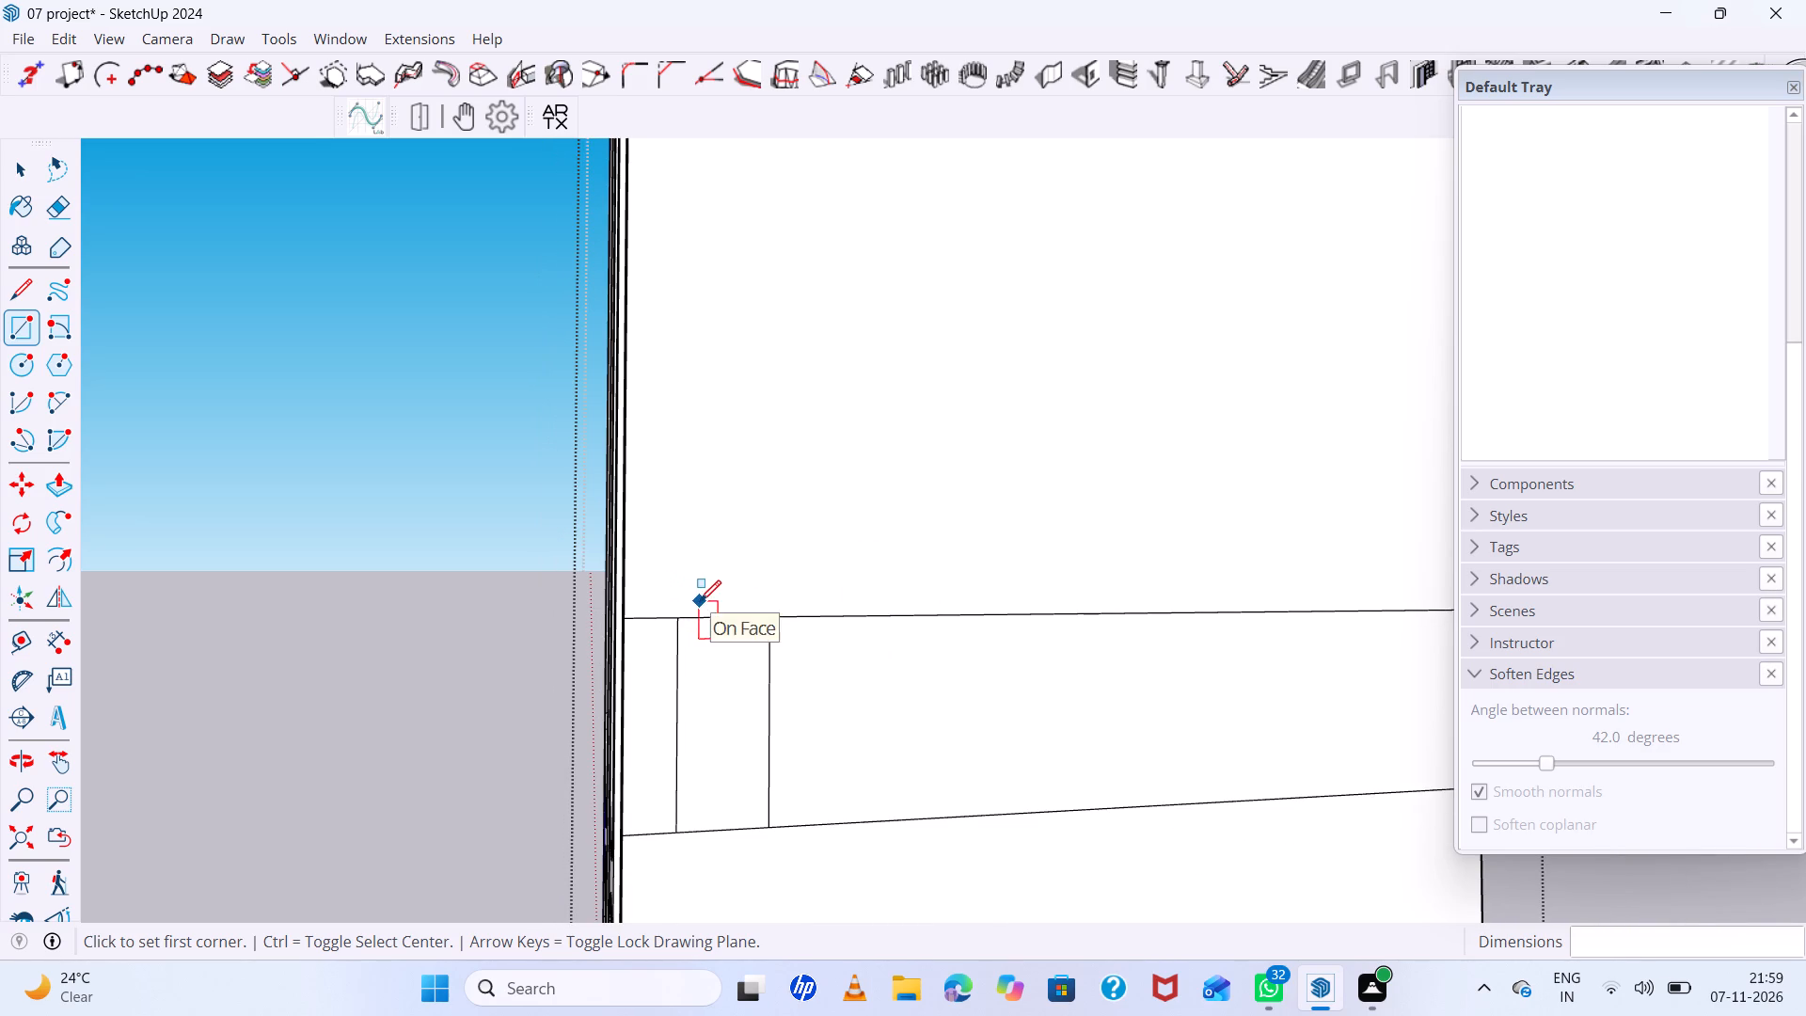
left_click(807, 618)
left_click(991, 818)
Draw two shorter rectangles hanging from the band's top line towards the rear, about 4' by 7' 7" and 5' 8" by 7' 8".
scroll(789, 630, "down", 2)
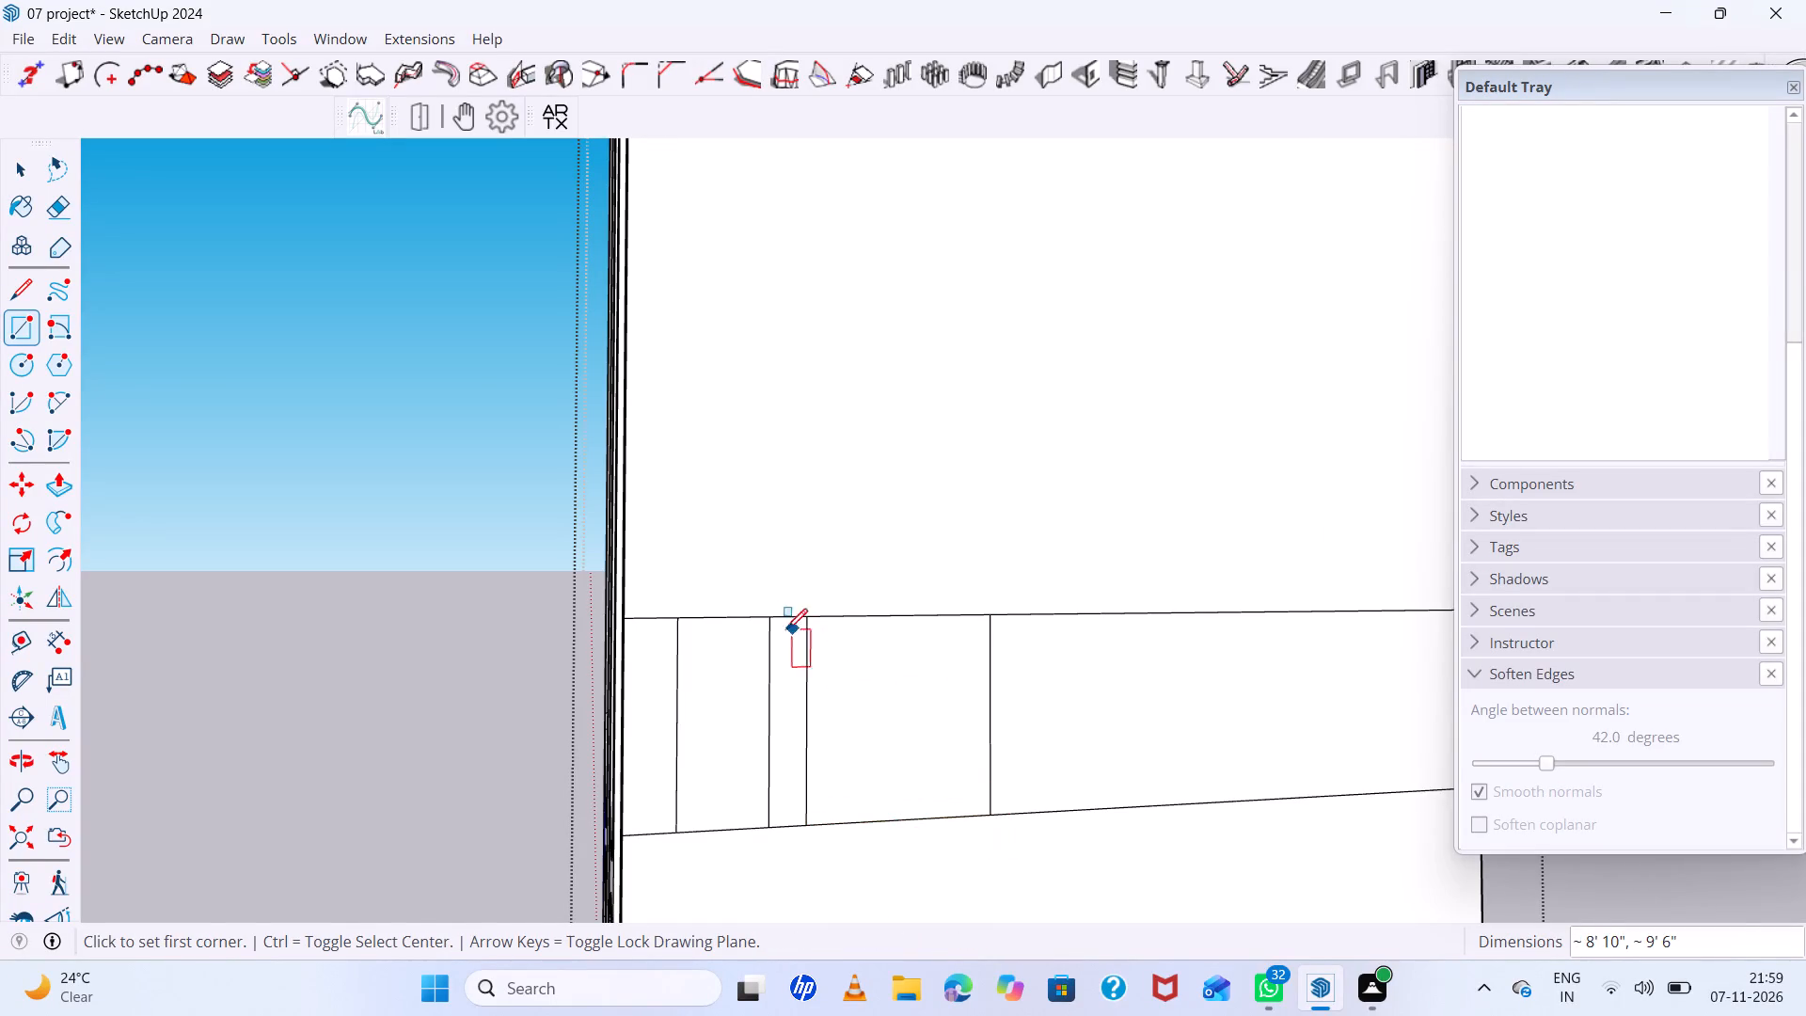
scroll(786, 629, "down", 5)
scroll(716, 579, "down", 4)
scroll(1106, 671, "up", 5)
middle_click_drag(1103, 666, 1062, 623)
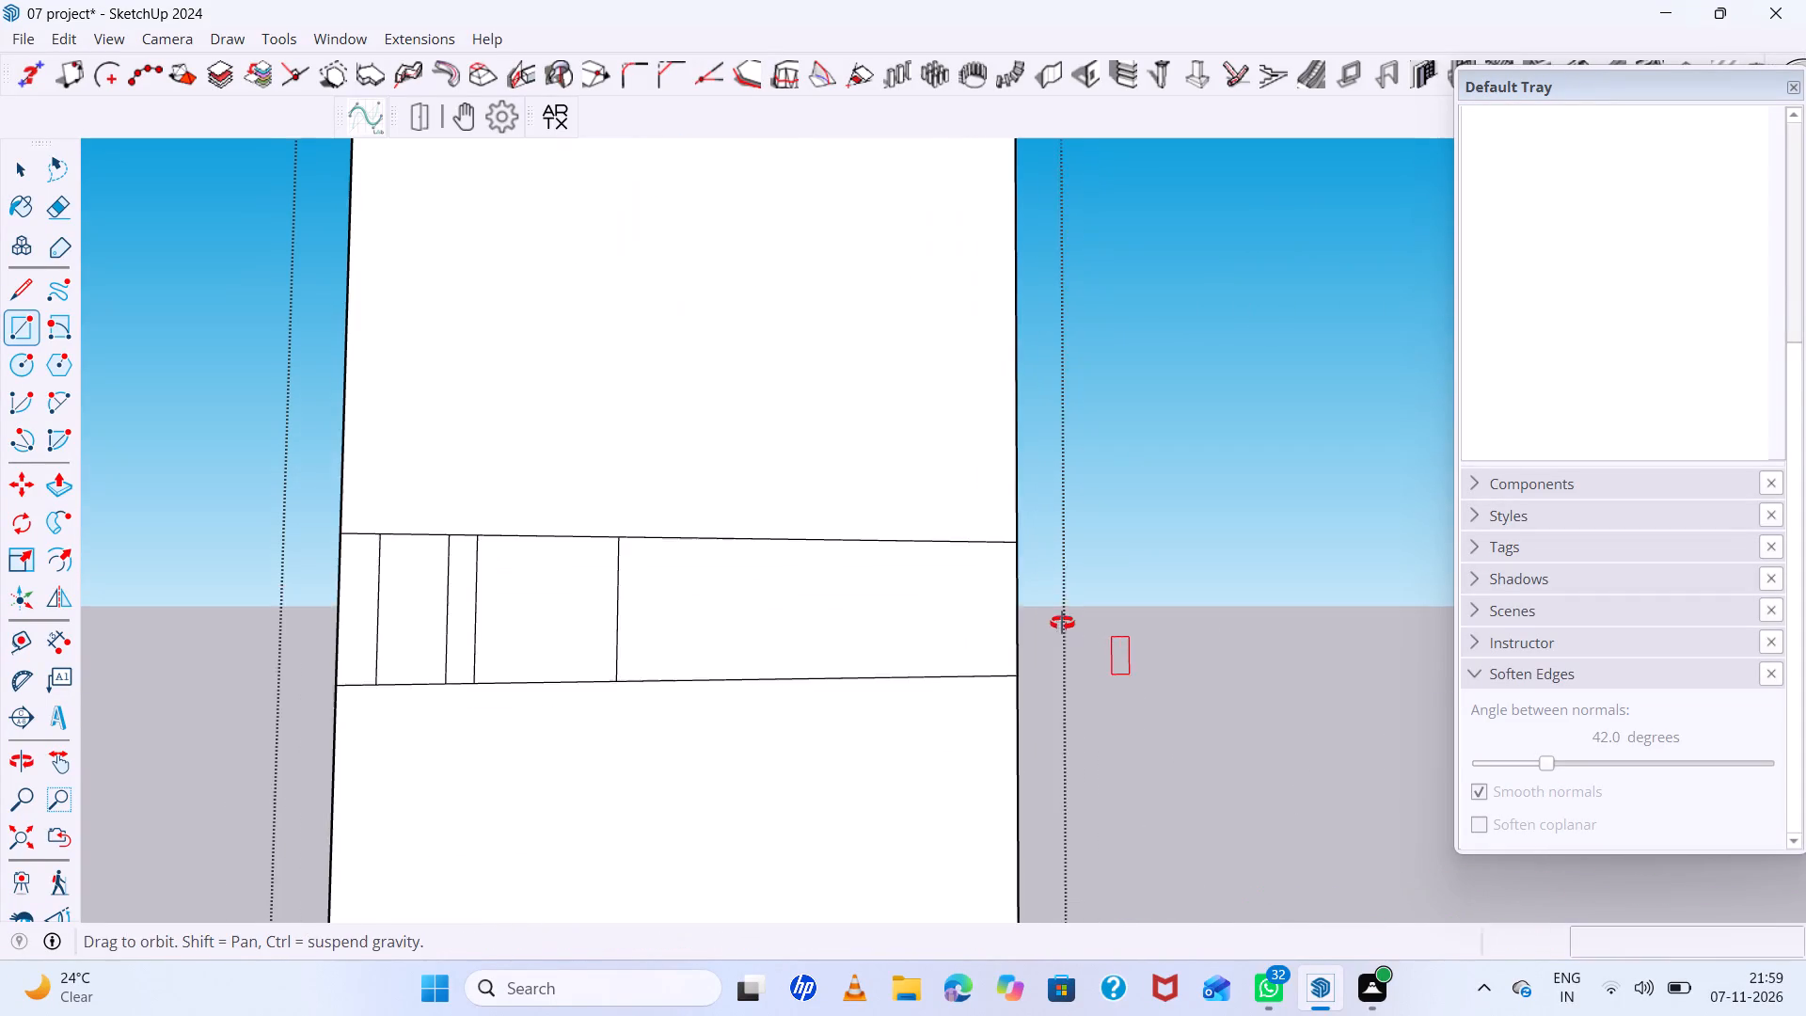
middle_click_drag(1062, 623, 1058, 616)
left_click(769, 494)
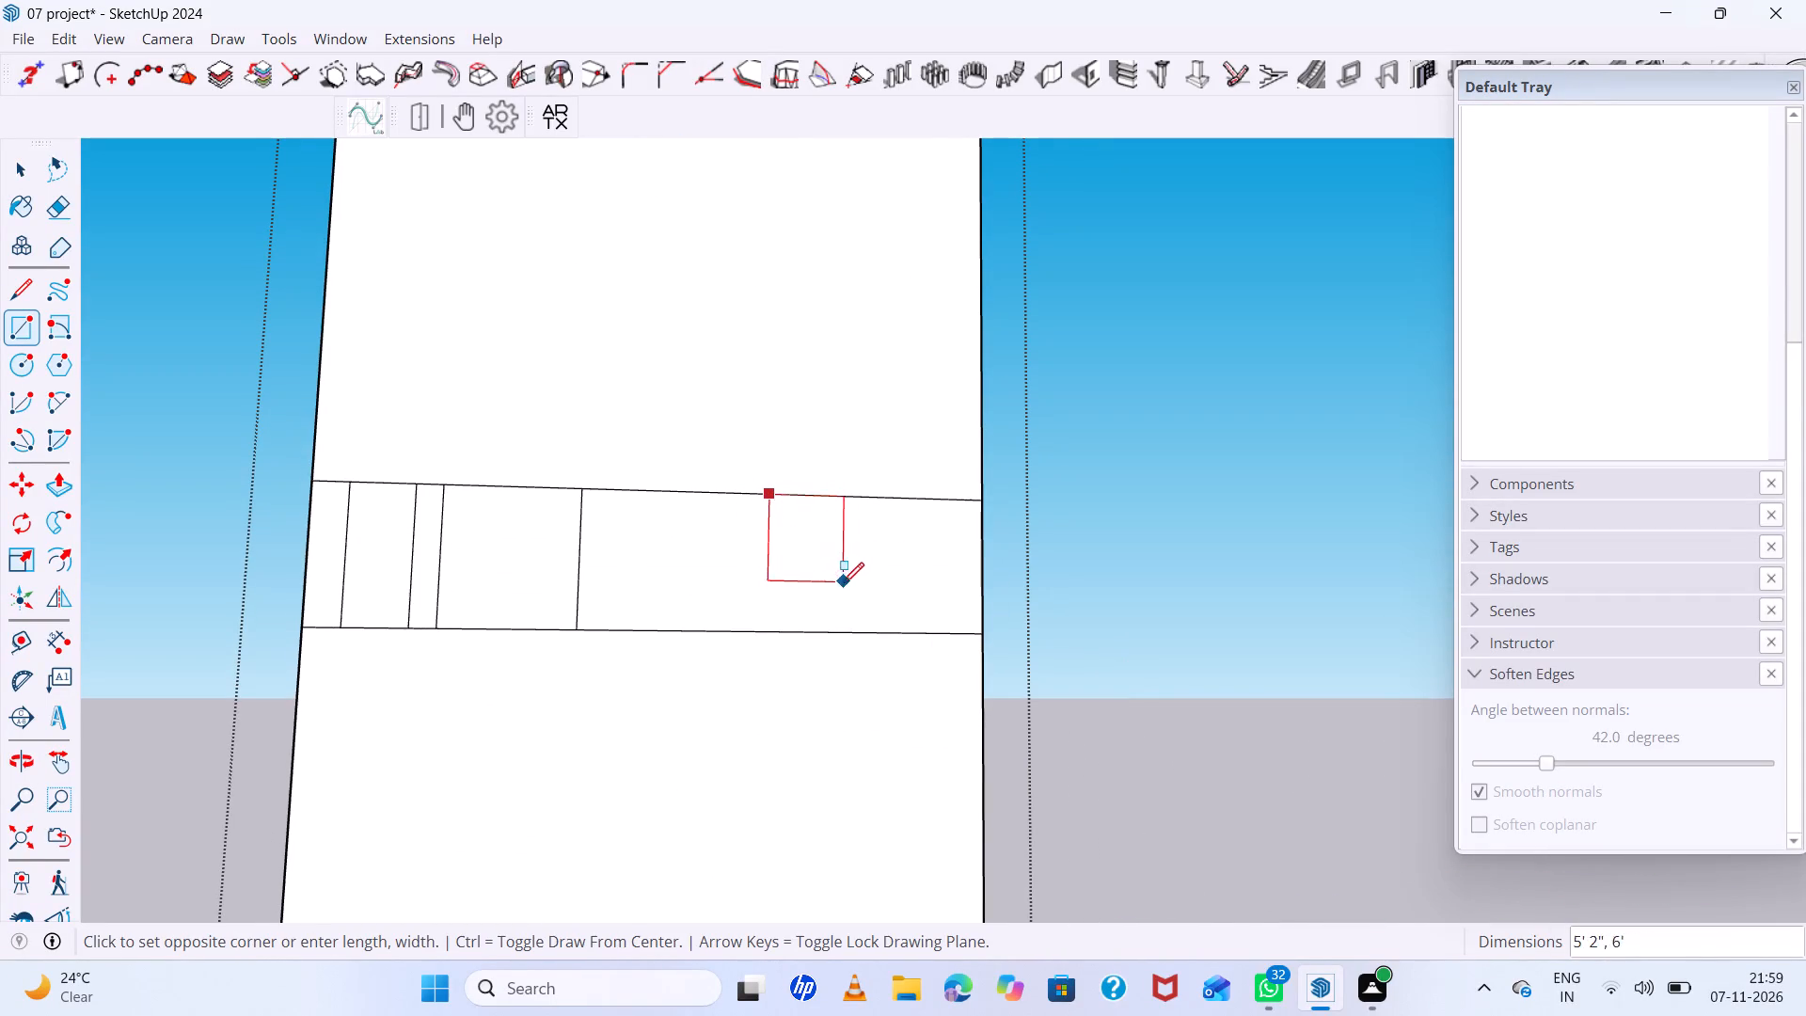
left_click(826, 604)
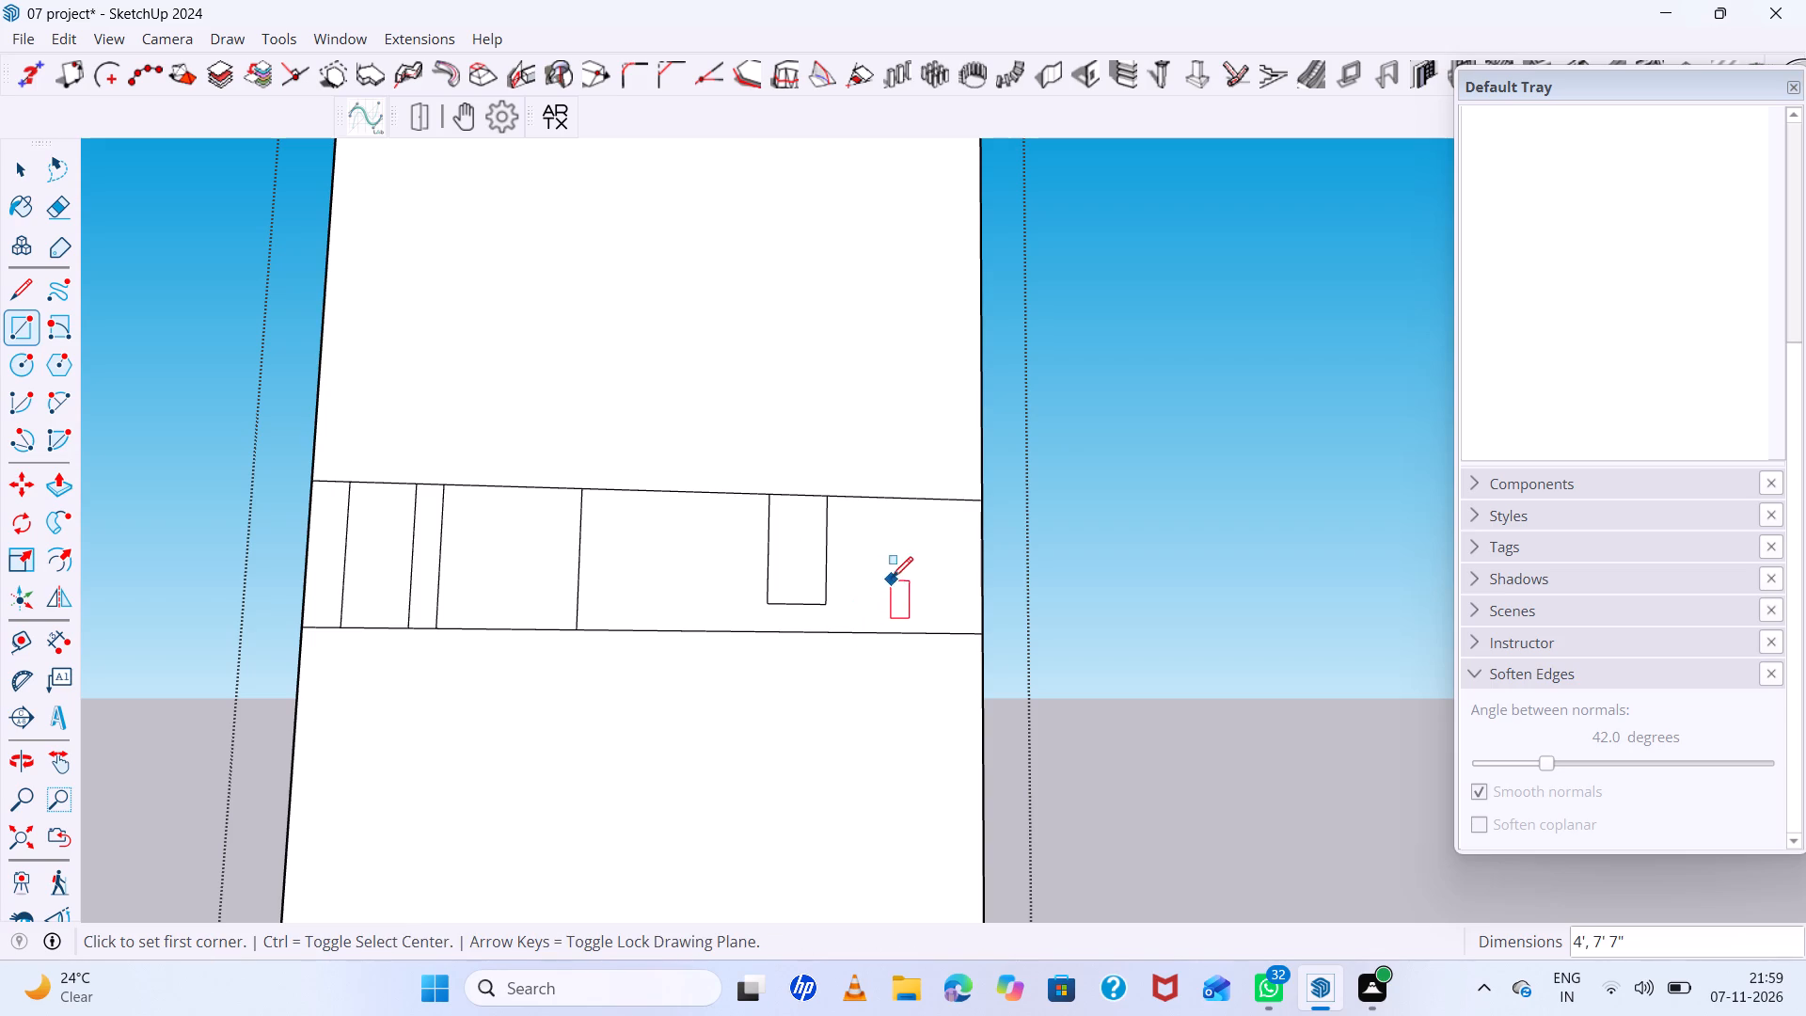
scroll(957, 532, "up", 6)
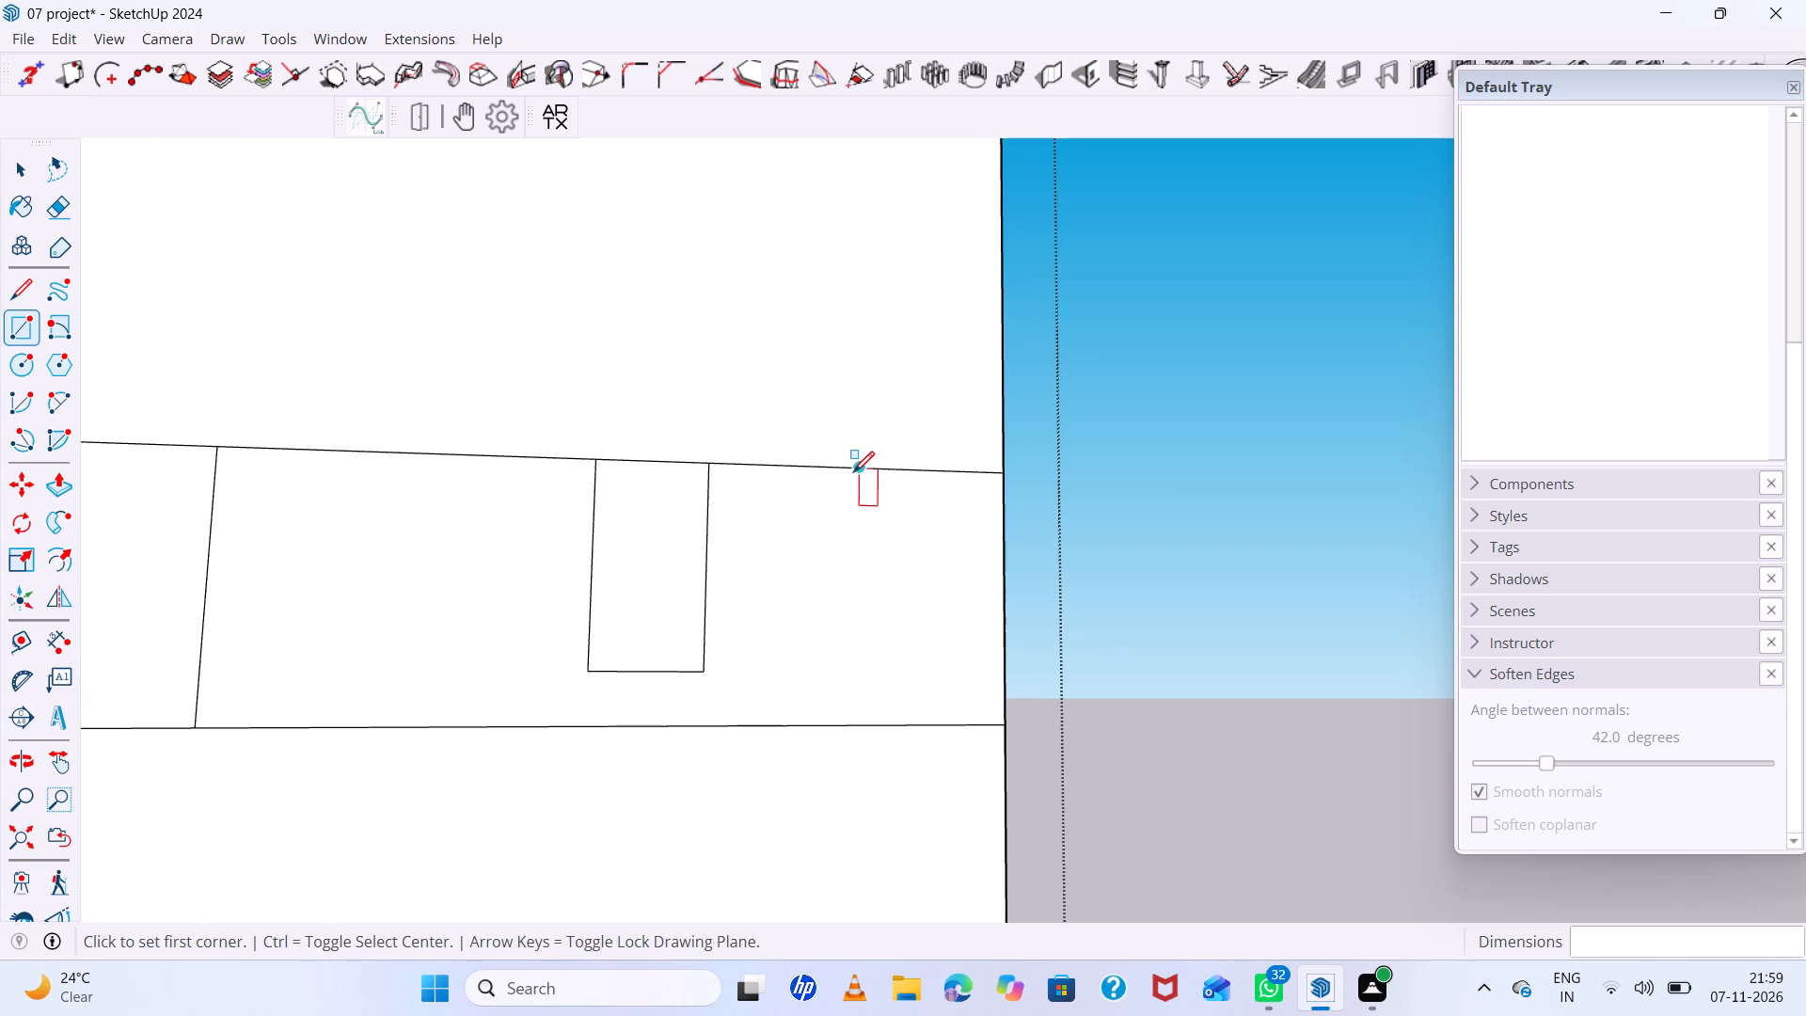
left_click(853, 472)
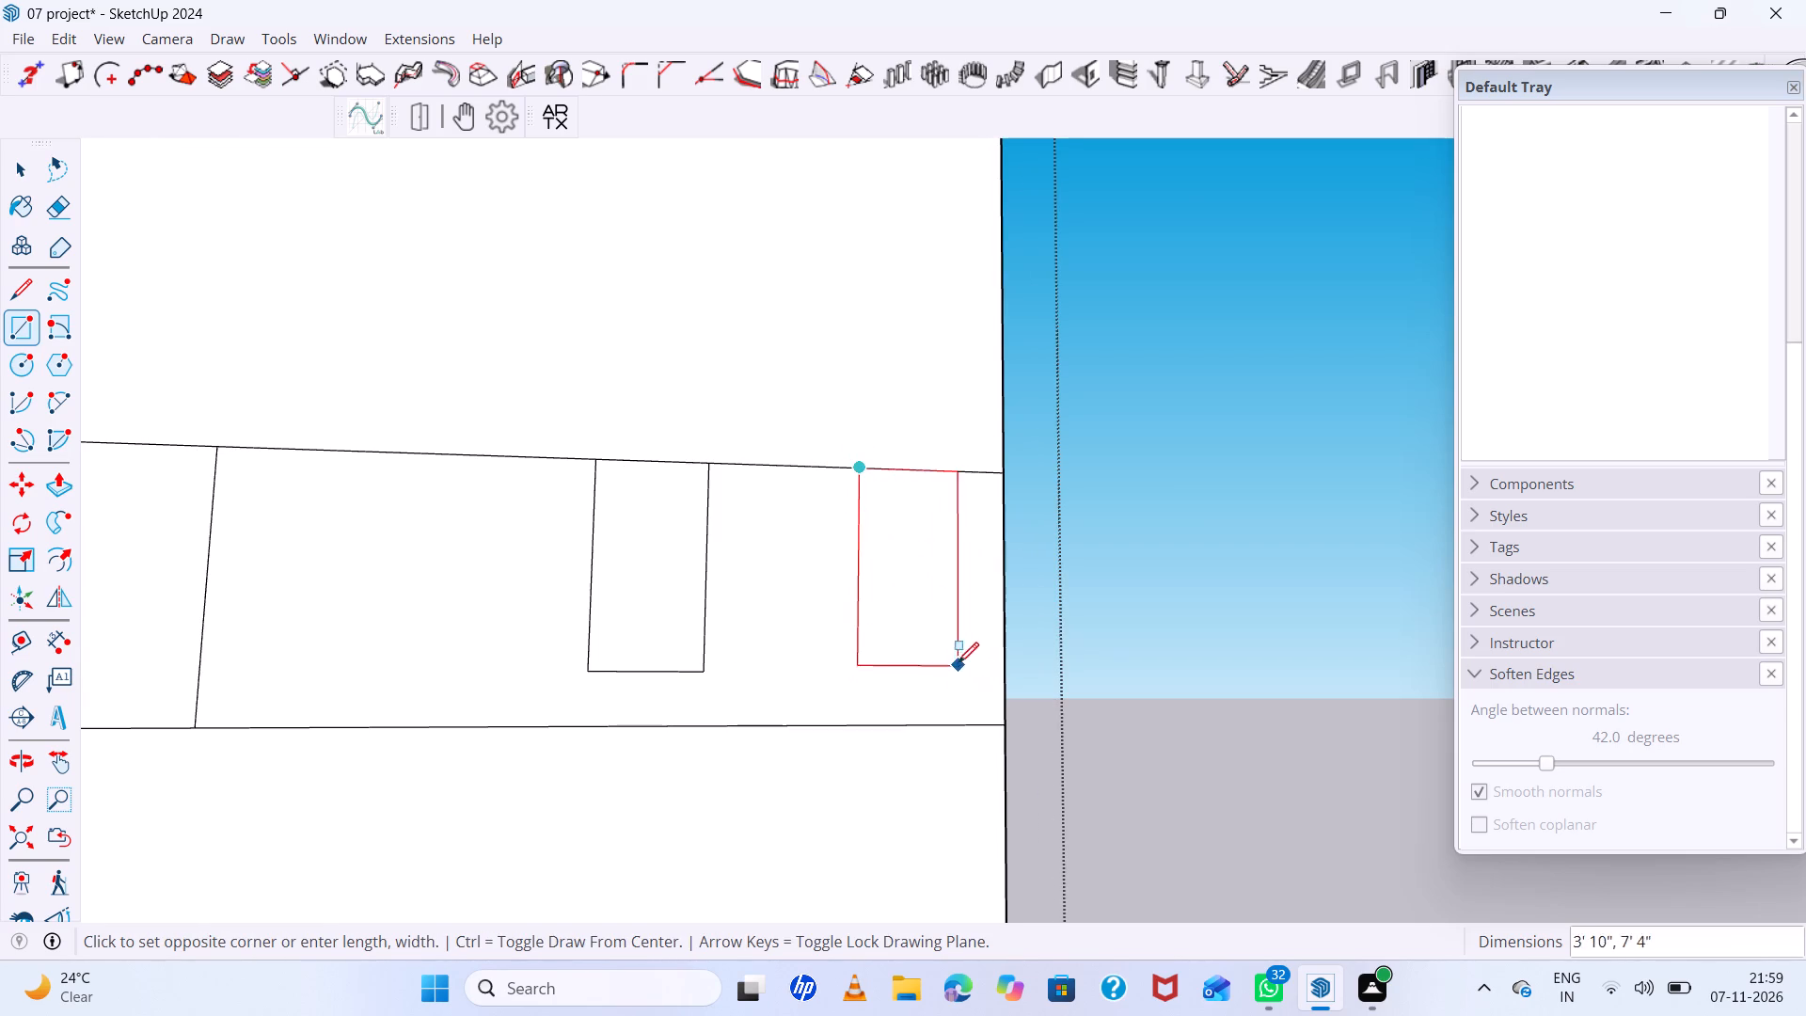
key("space")
key("r")
left_click(809, 467)
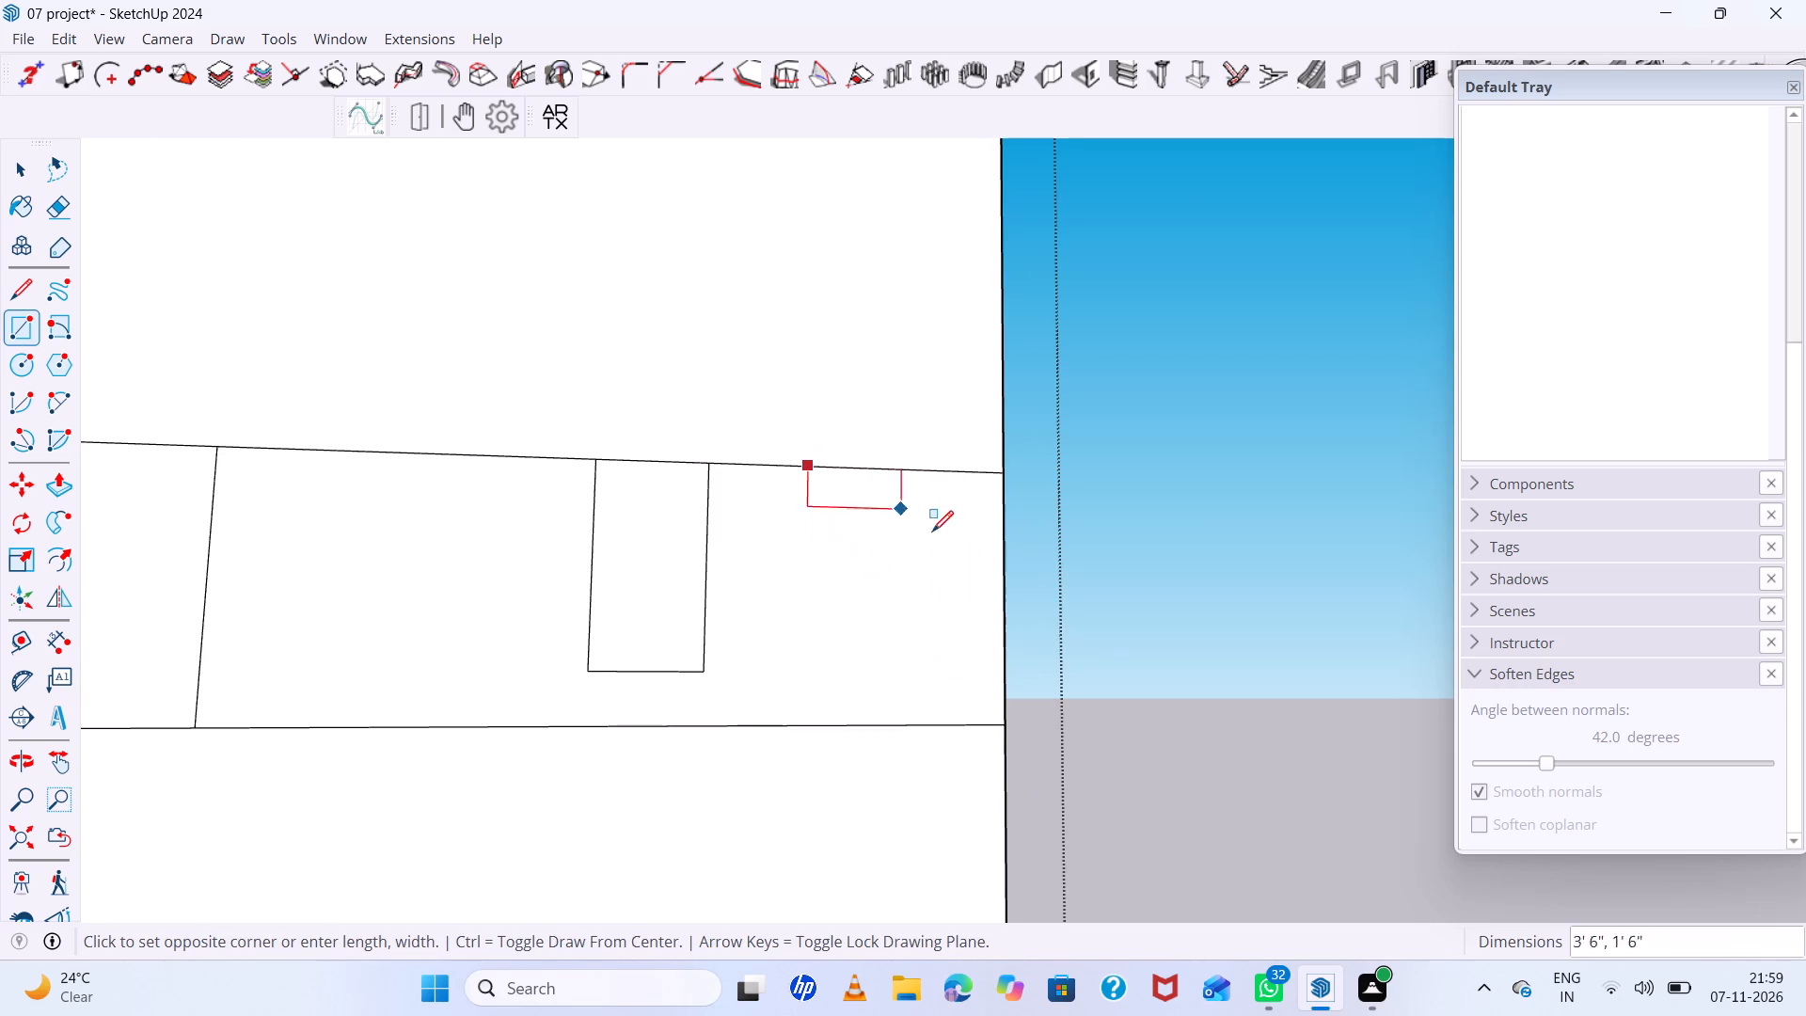
left_click(958, 675)
Draw a horizontal line across the full width of the lower section's side face, just below its top edge.
scroll(929, 615, "down", 15)
middle_click_drag(948, 605, 967, 683)
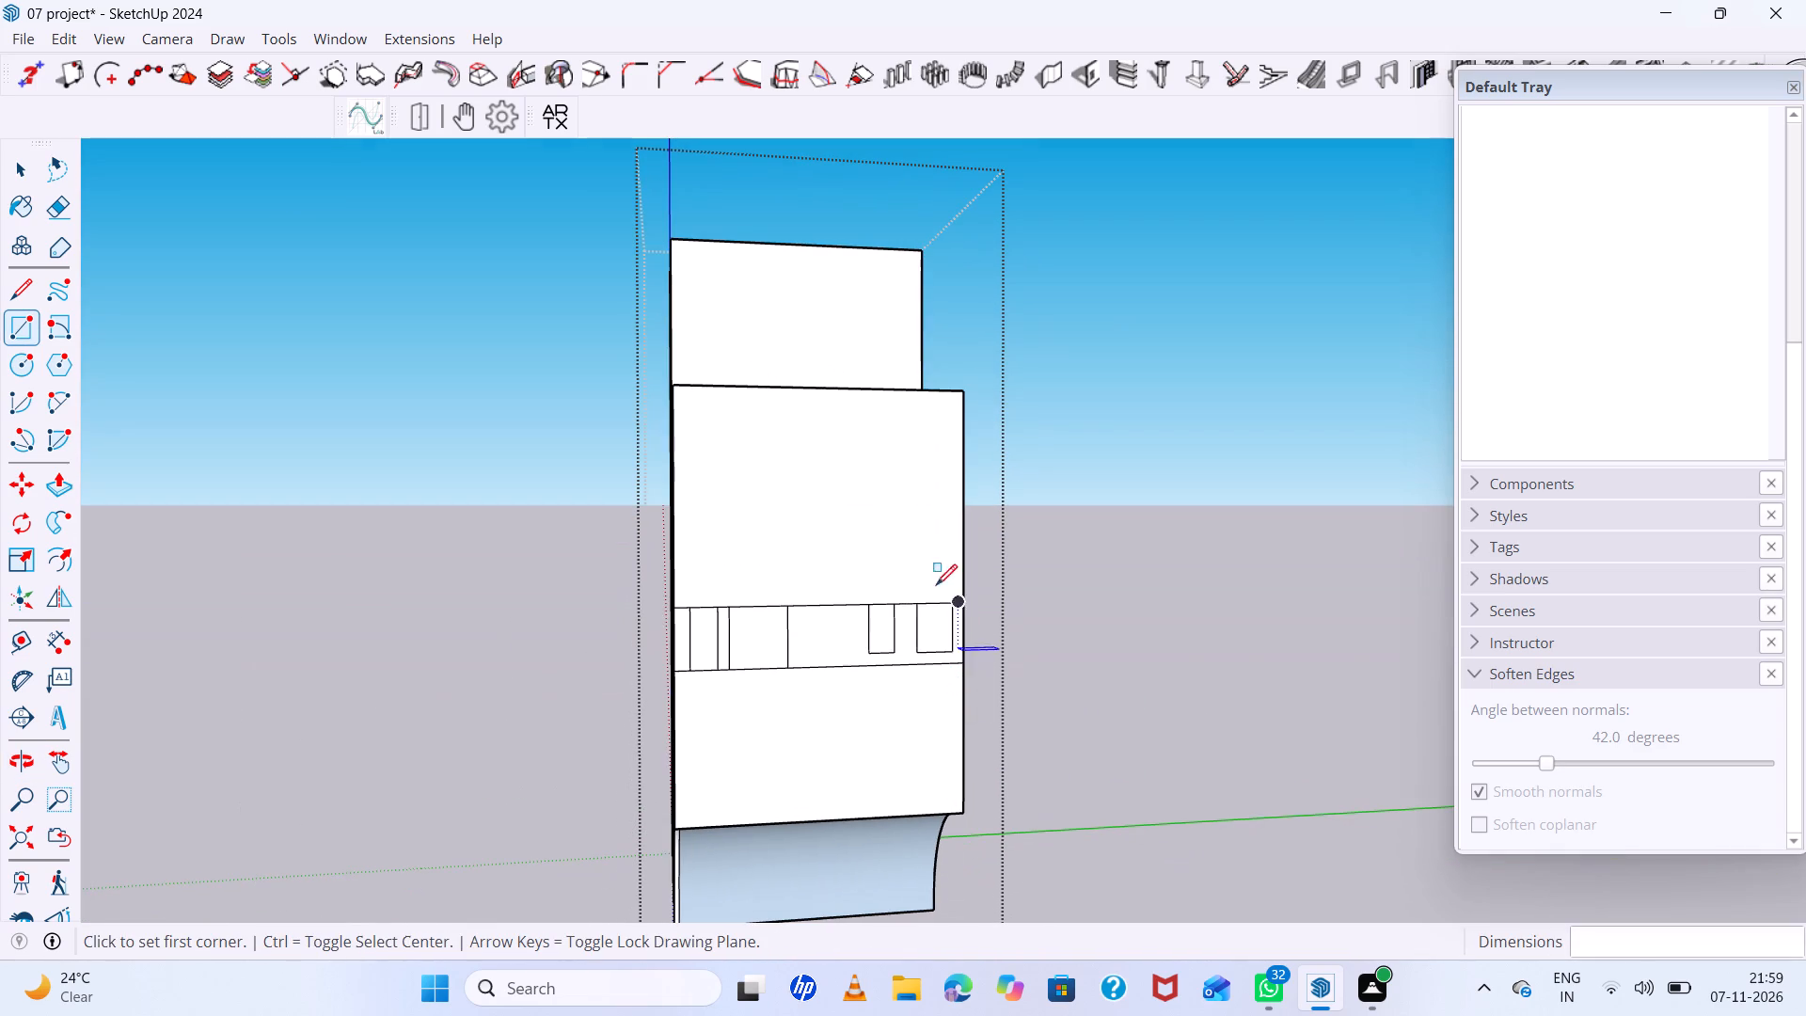
scroll(759, 441, "up", 6)
middle_click_drag(680, 448, 938, 458)
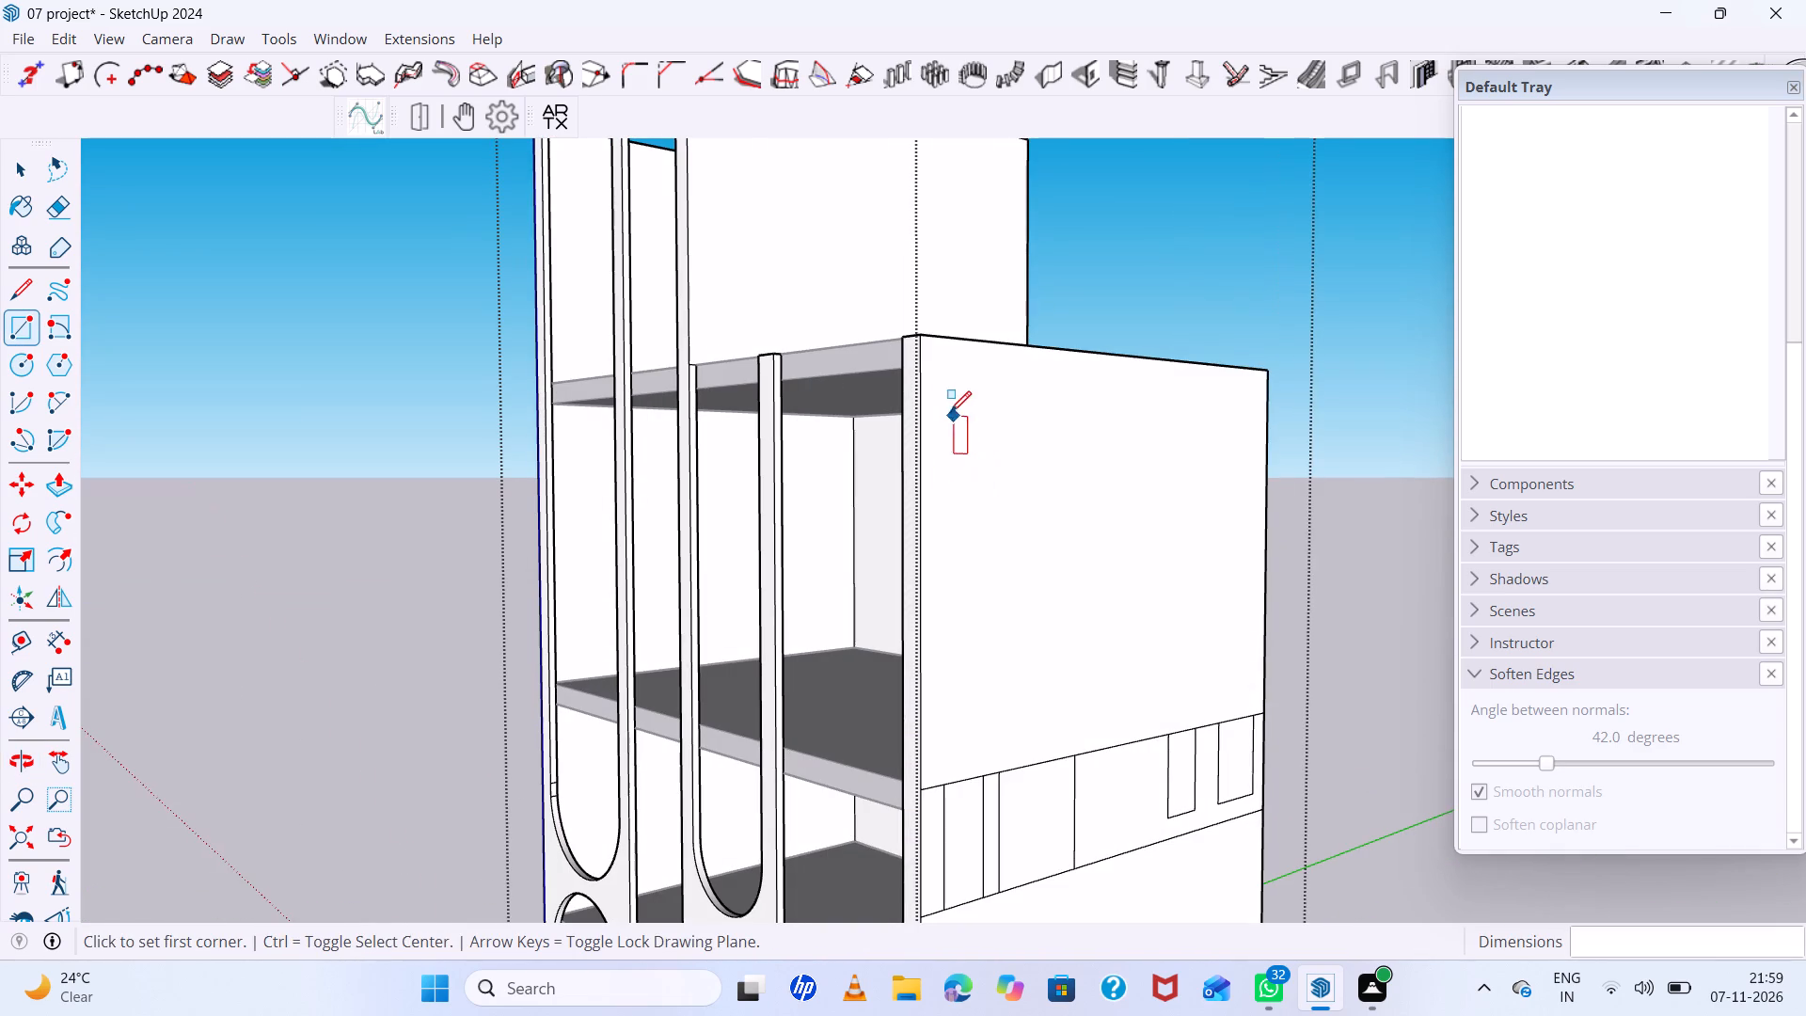
key("l")
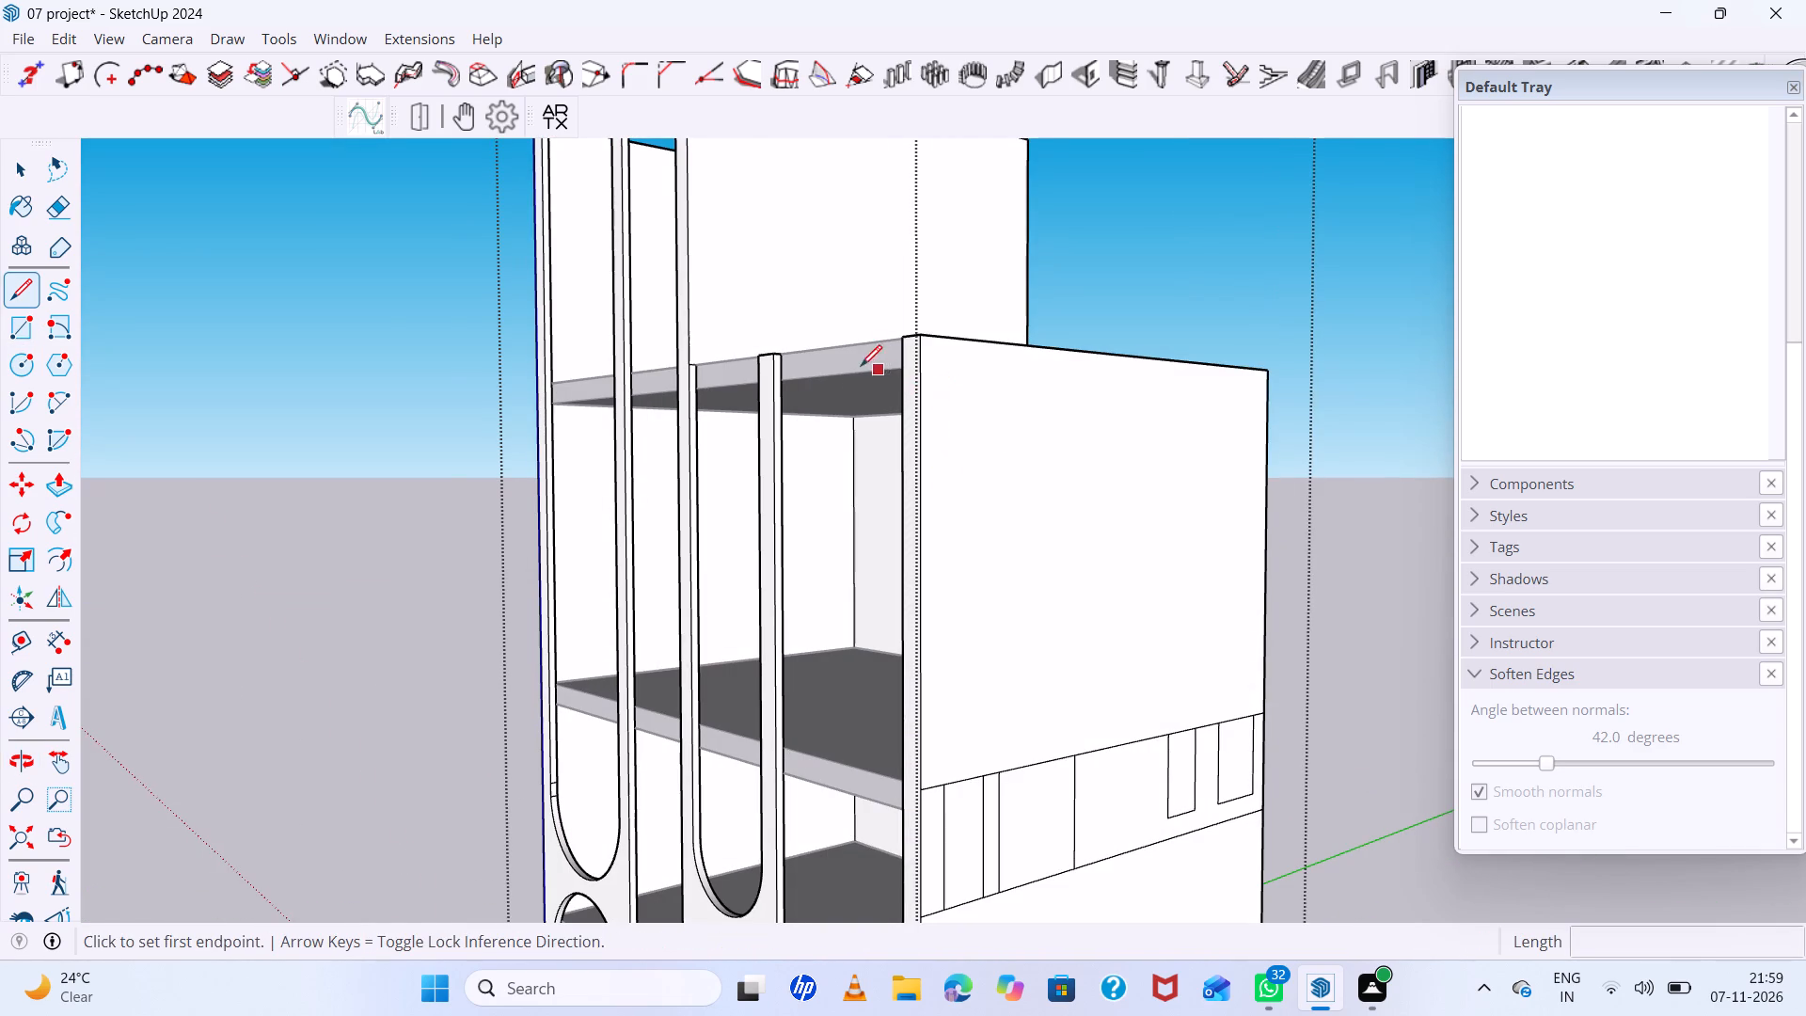
scroll(882, 359, "up", 4)
left_click(940, 373)
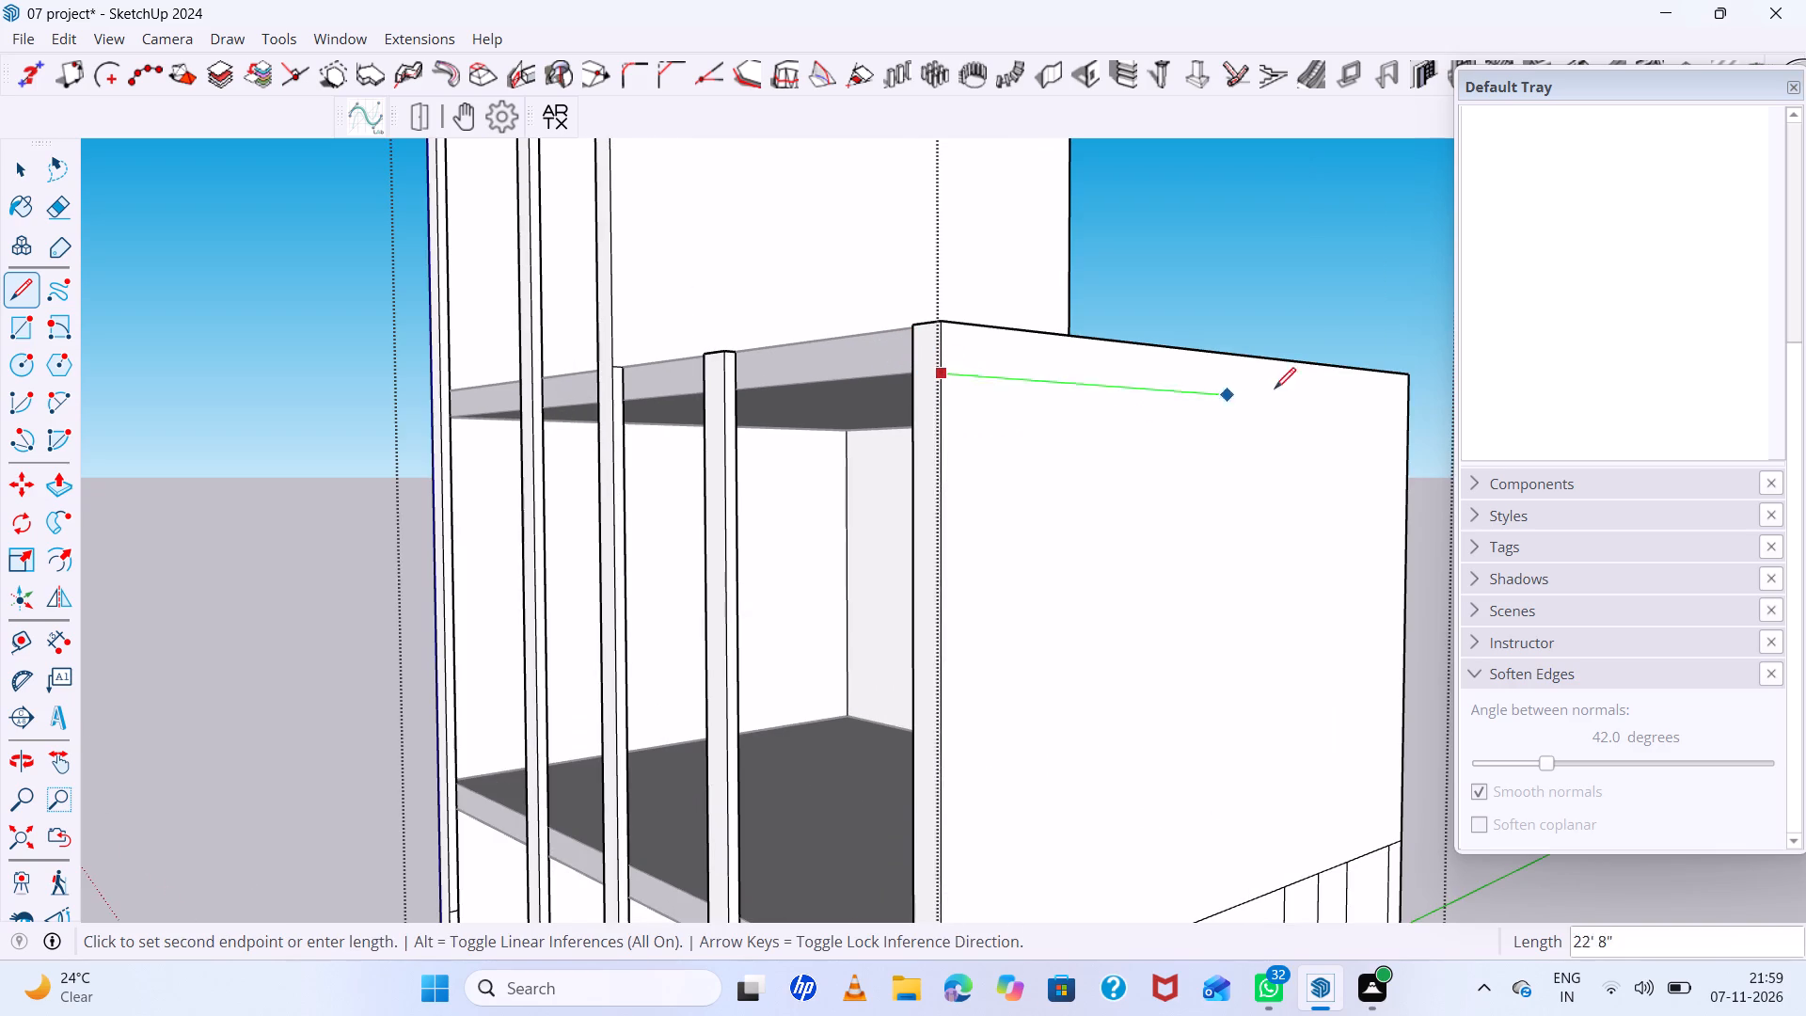
left_click(1408, 400)
key("space")
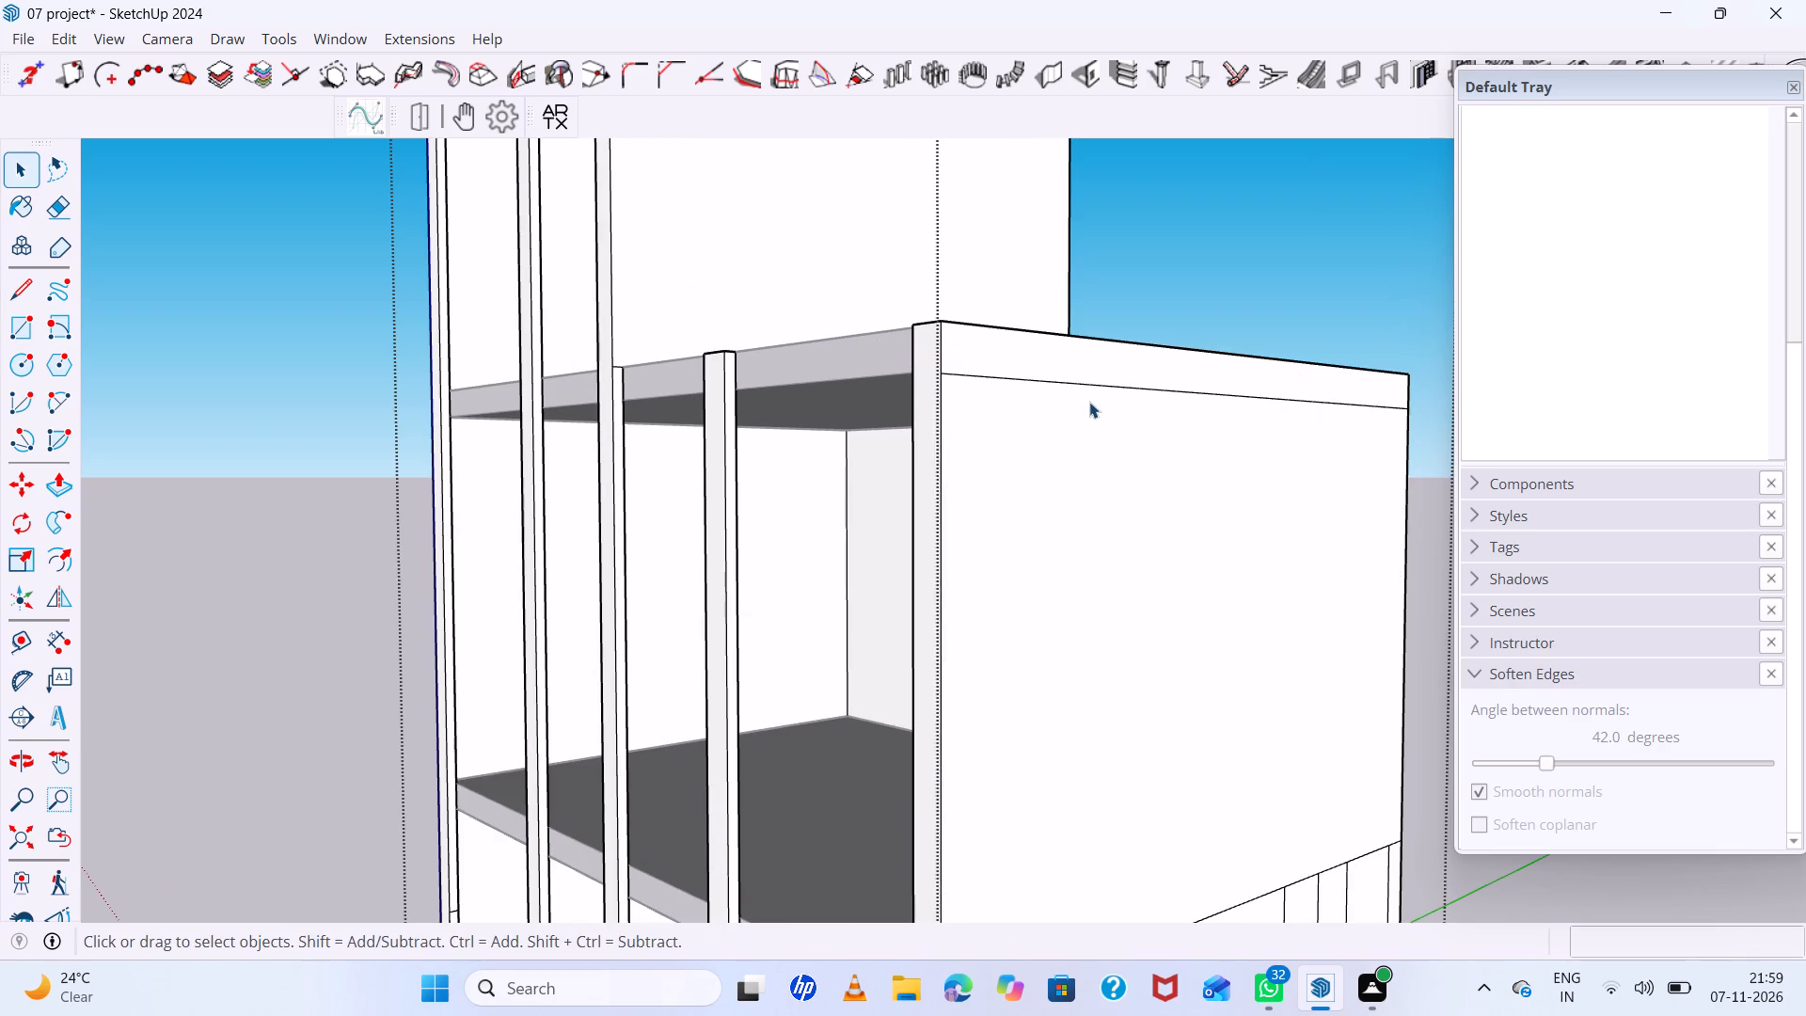
Draw two rectangles hanging from the upper line: a small one near the front and one about 15' 1" by 10' 1" near the middle.
key("r")
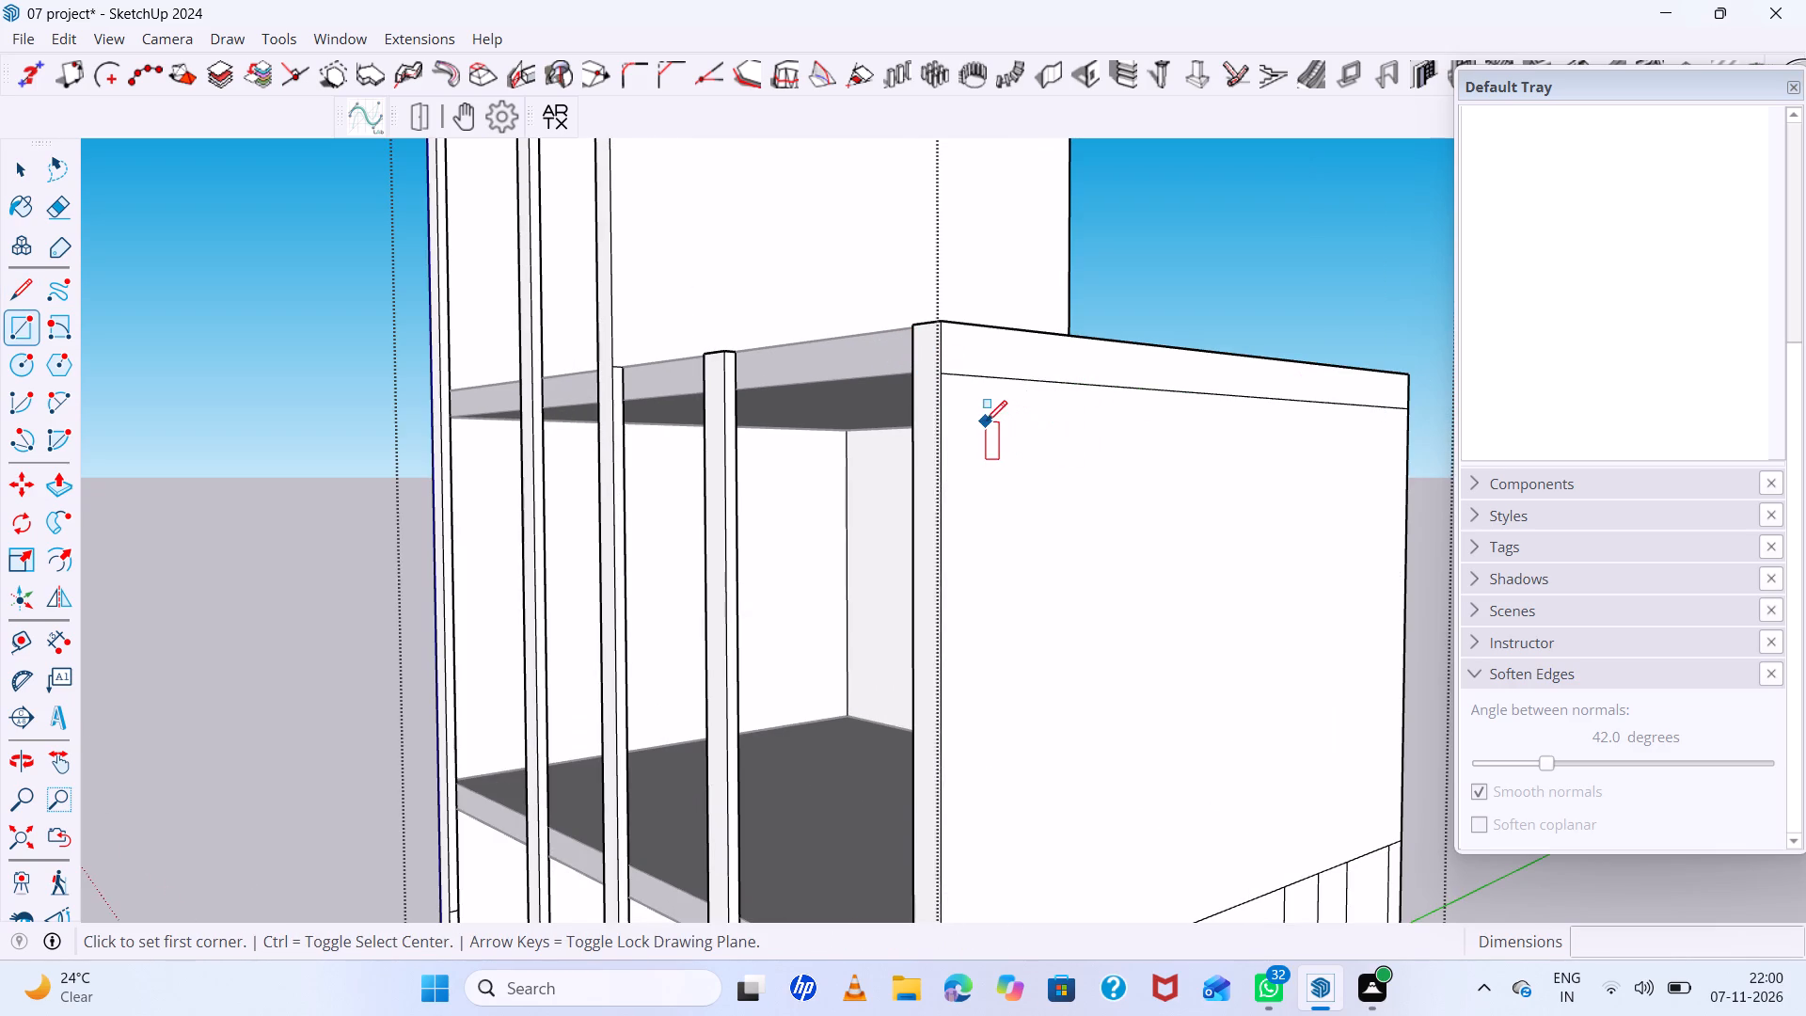
left_click(987, 378)
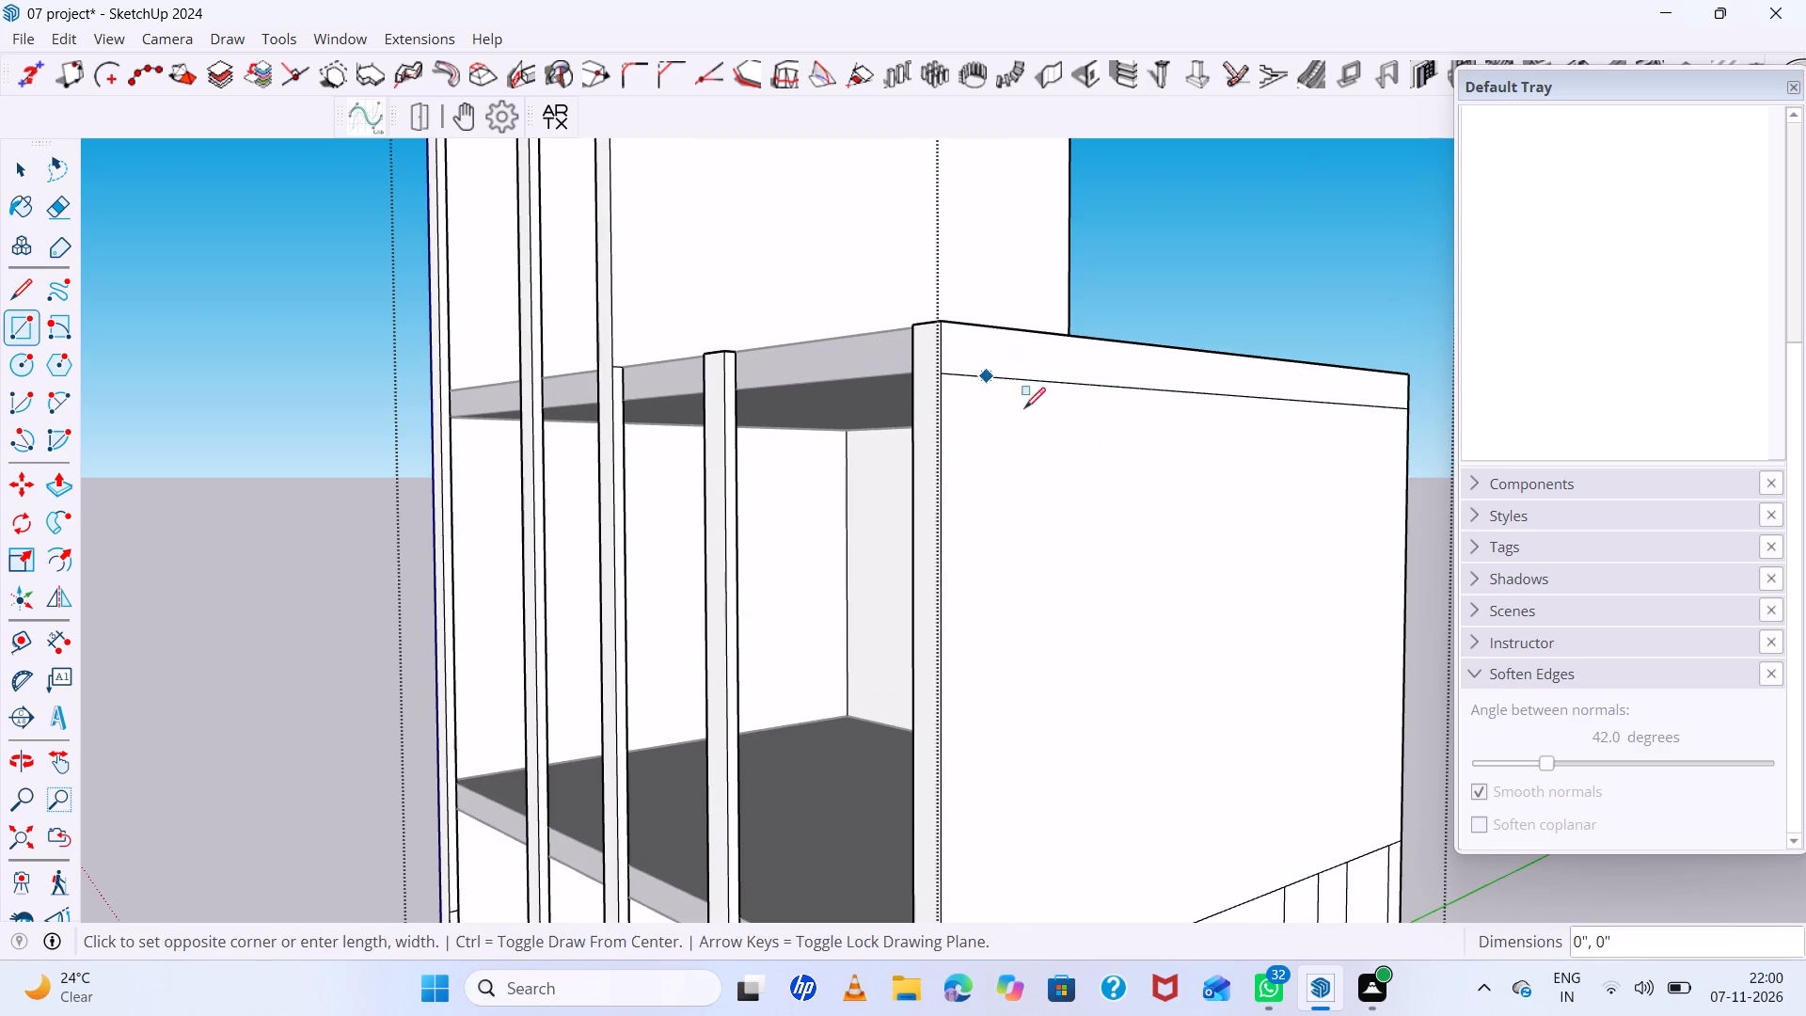
left_click(1038, 461)
scroll(895, 429, "down", 6)
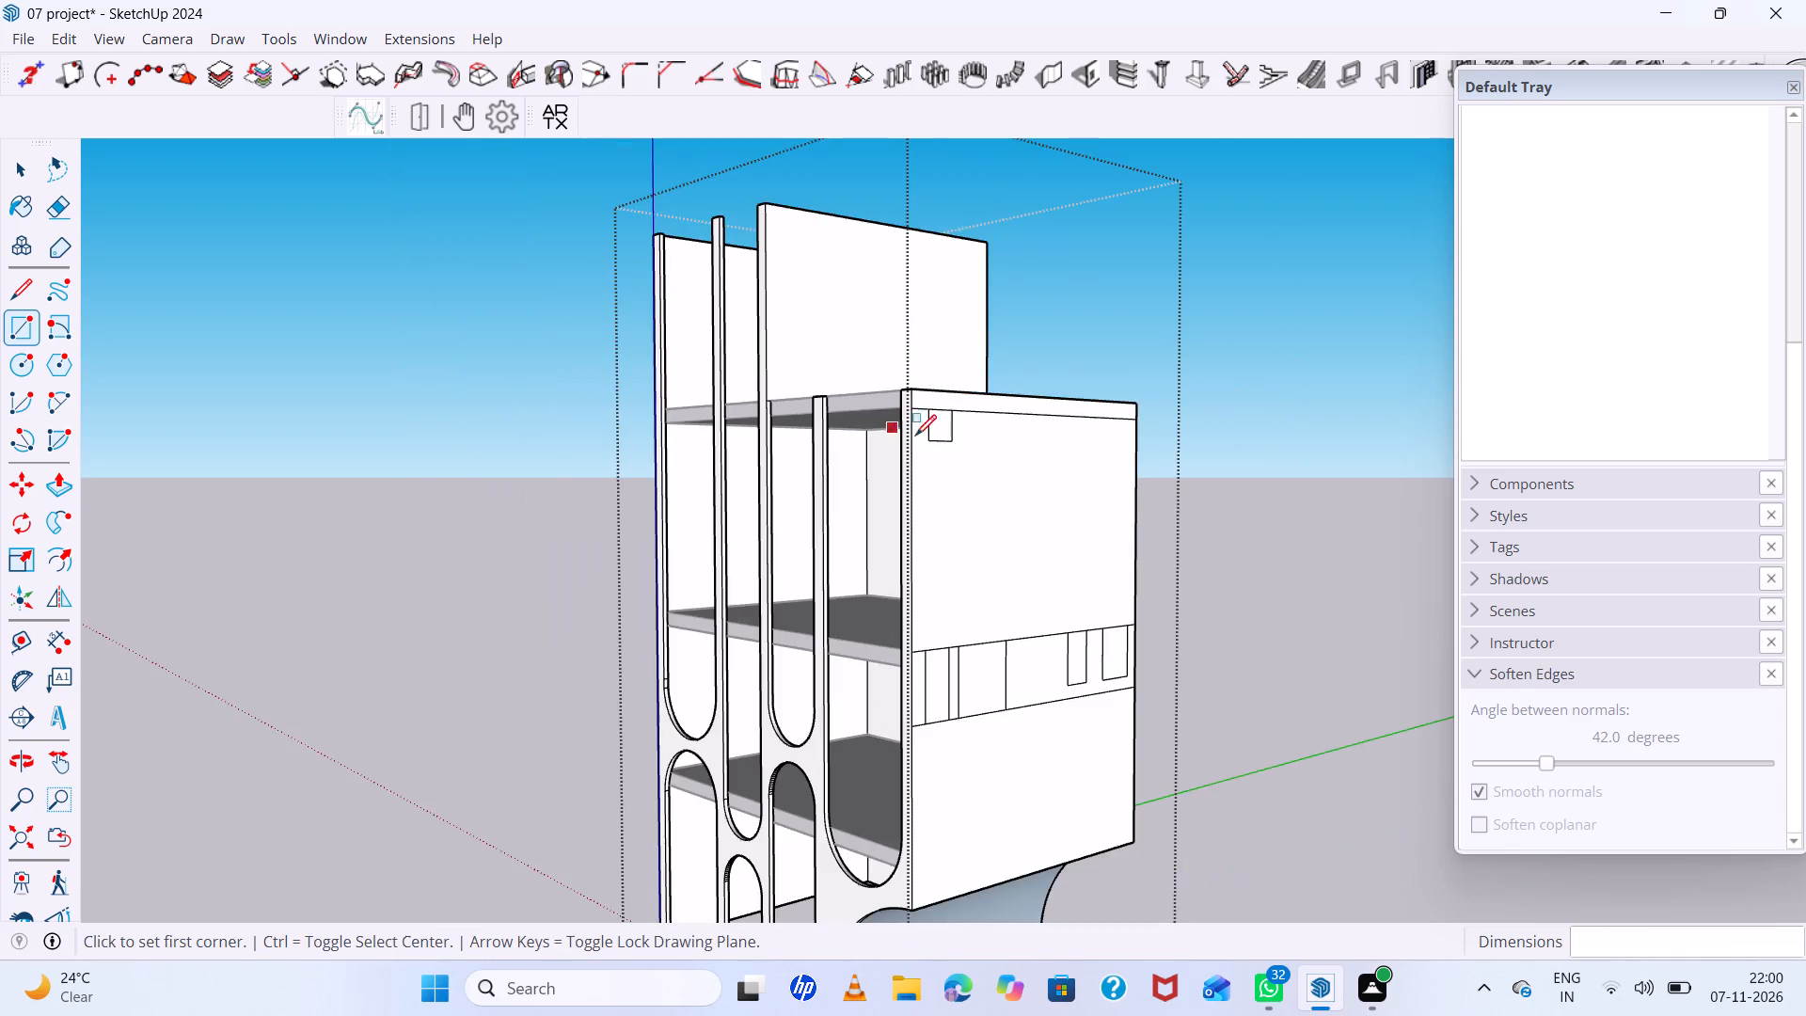
middle_click_drag(1073, 460, 930, 482)
scroll(974, 434, "up", 5)
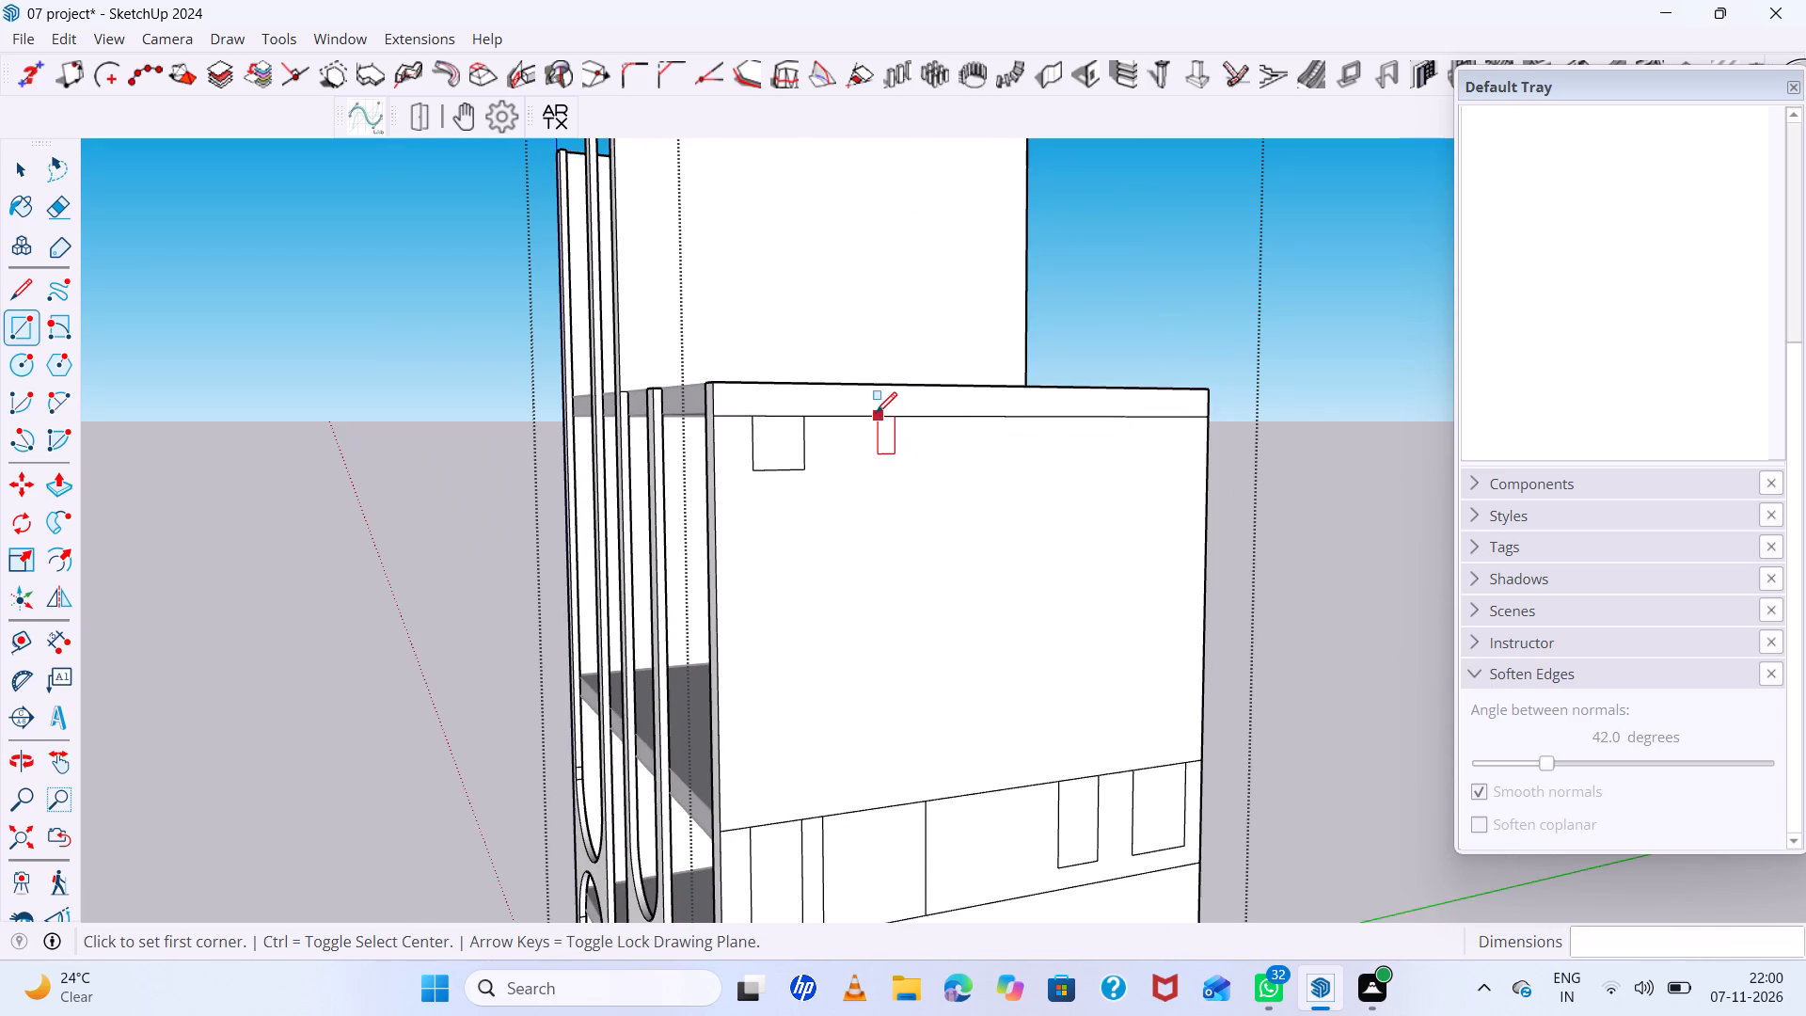
left_click(890, 413)
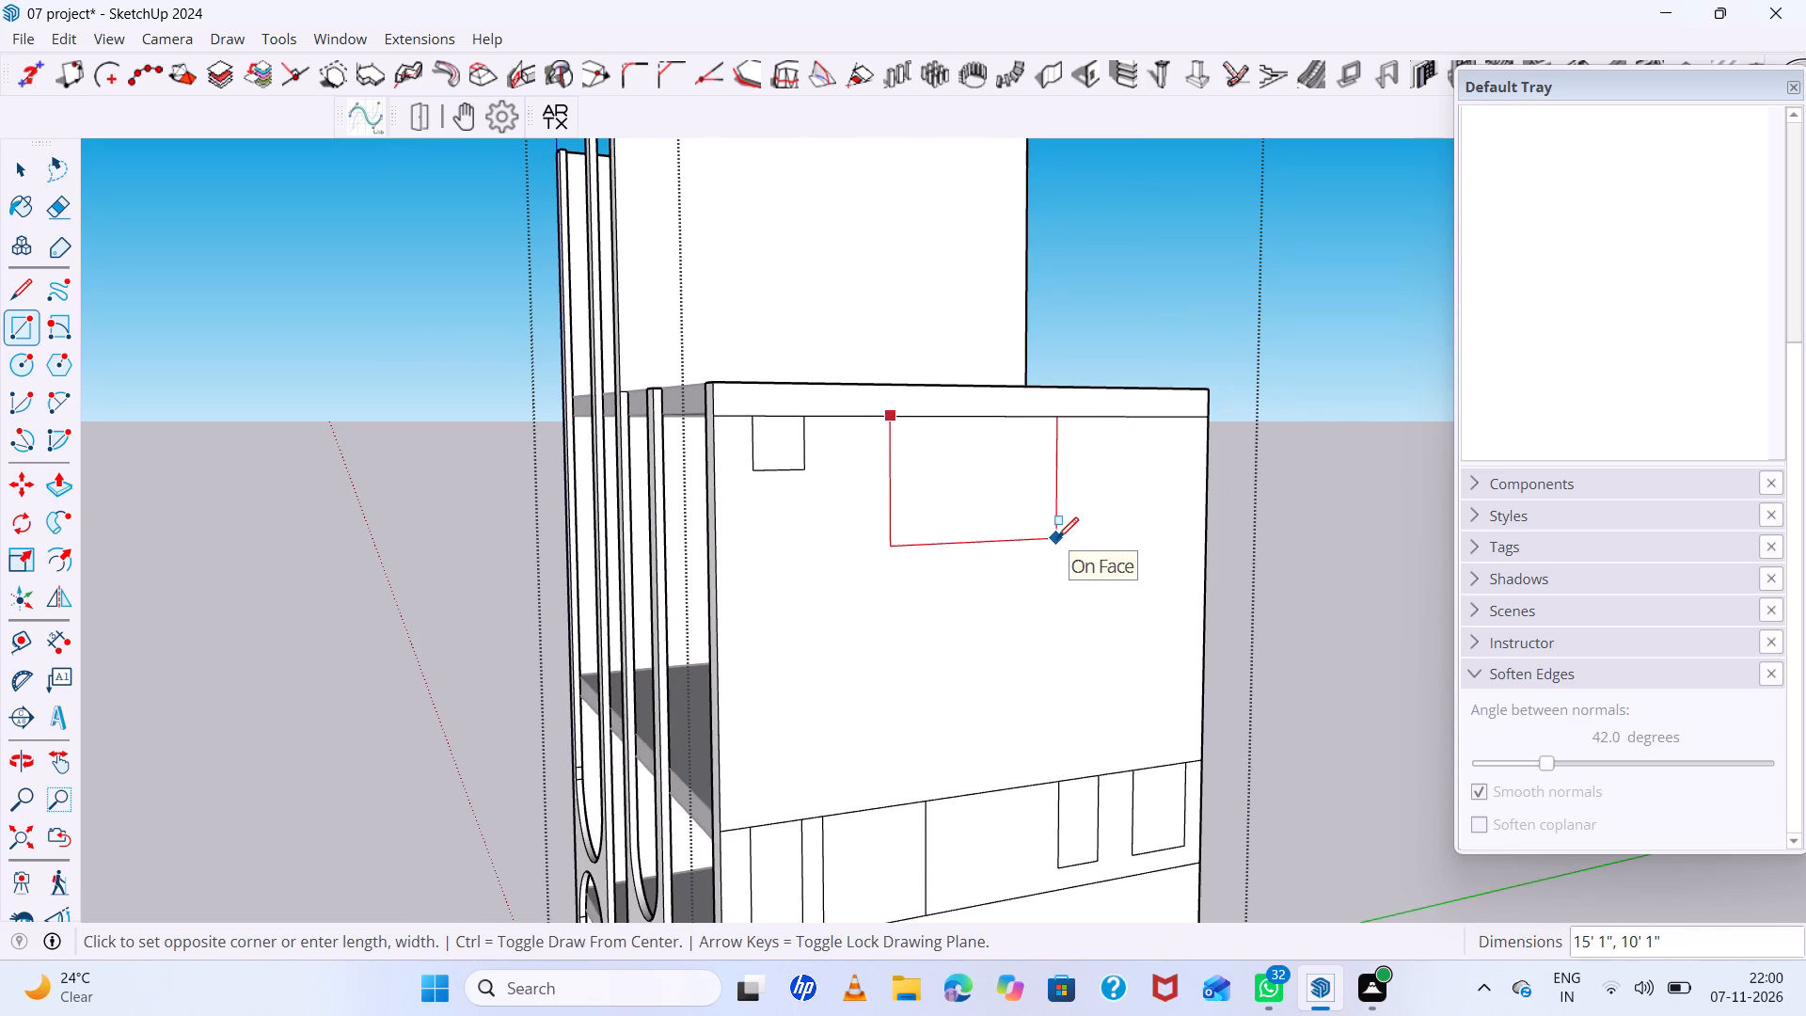
left_click(1057, 537)
key("space")
Divide the large middle rectangle under the upper line with a vertical line slightly forward of its centre.
key("l")
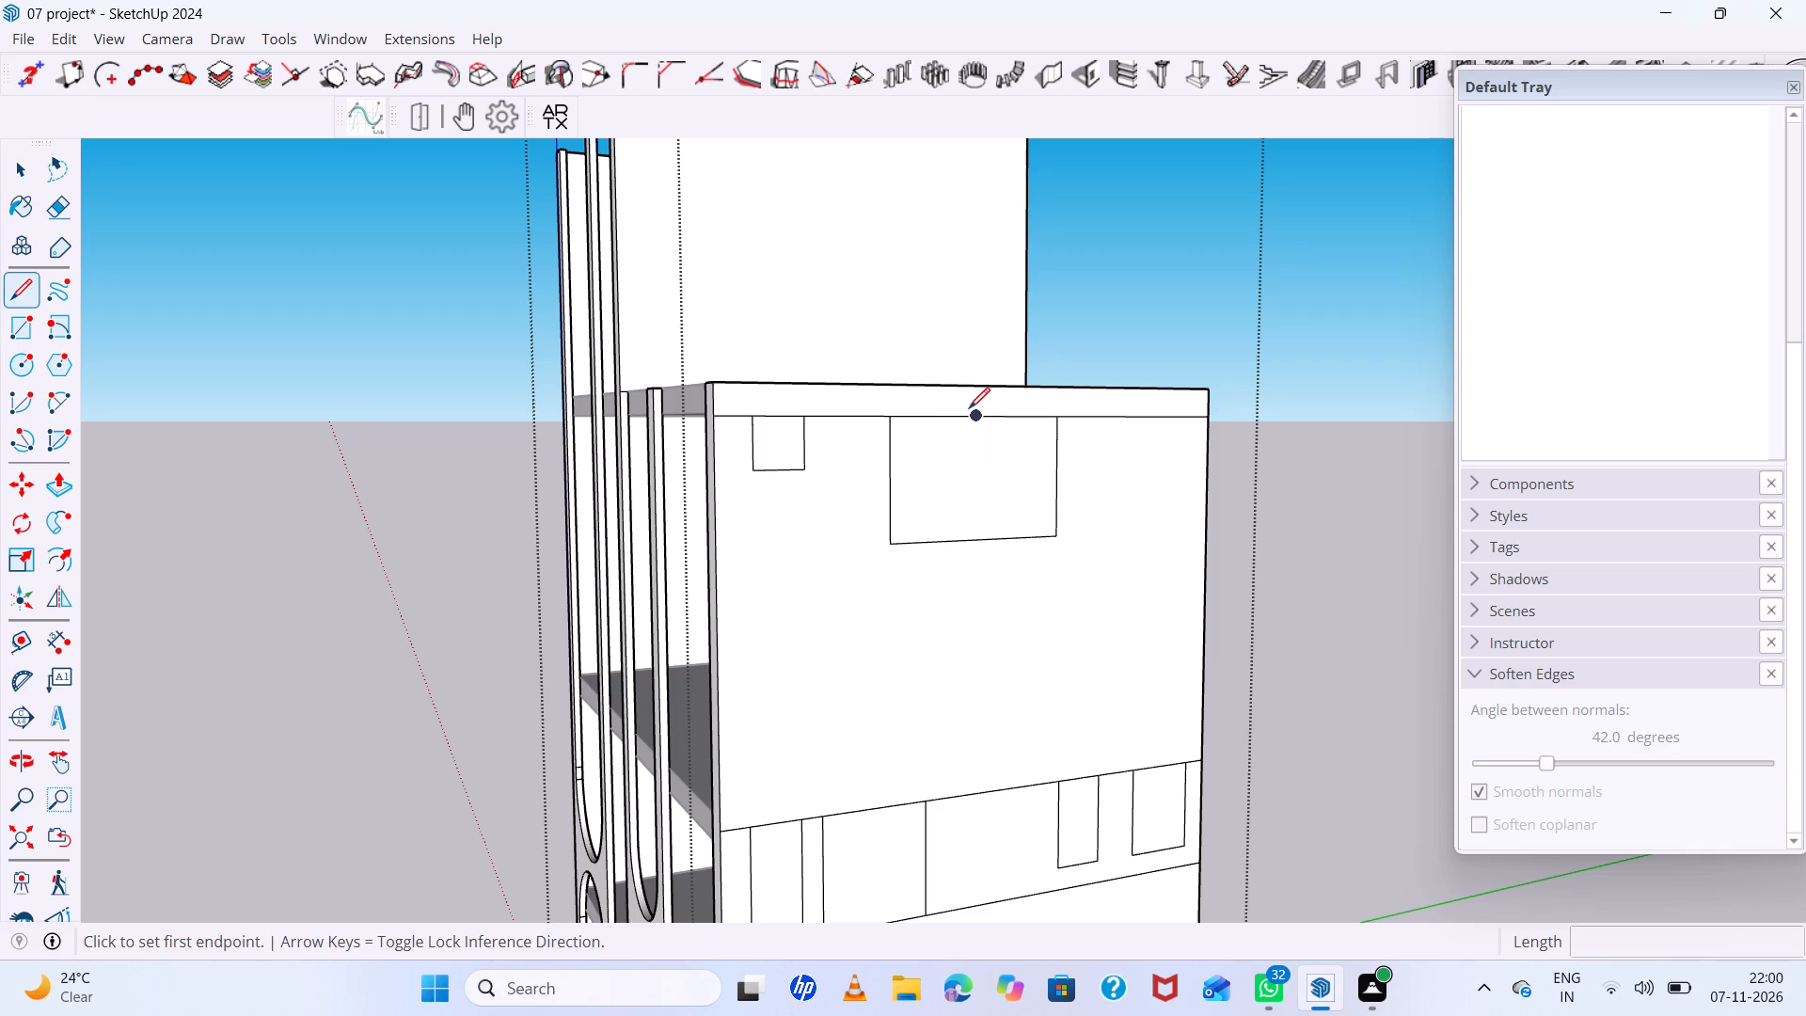
left_click(958, 422)
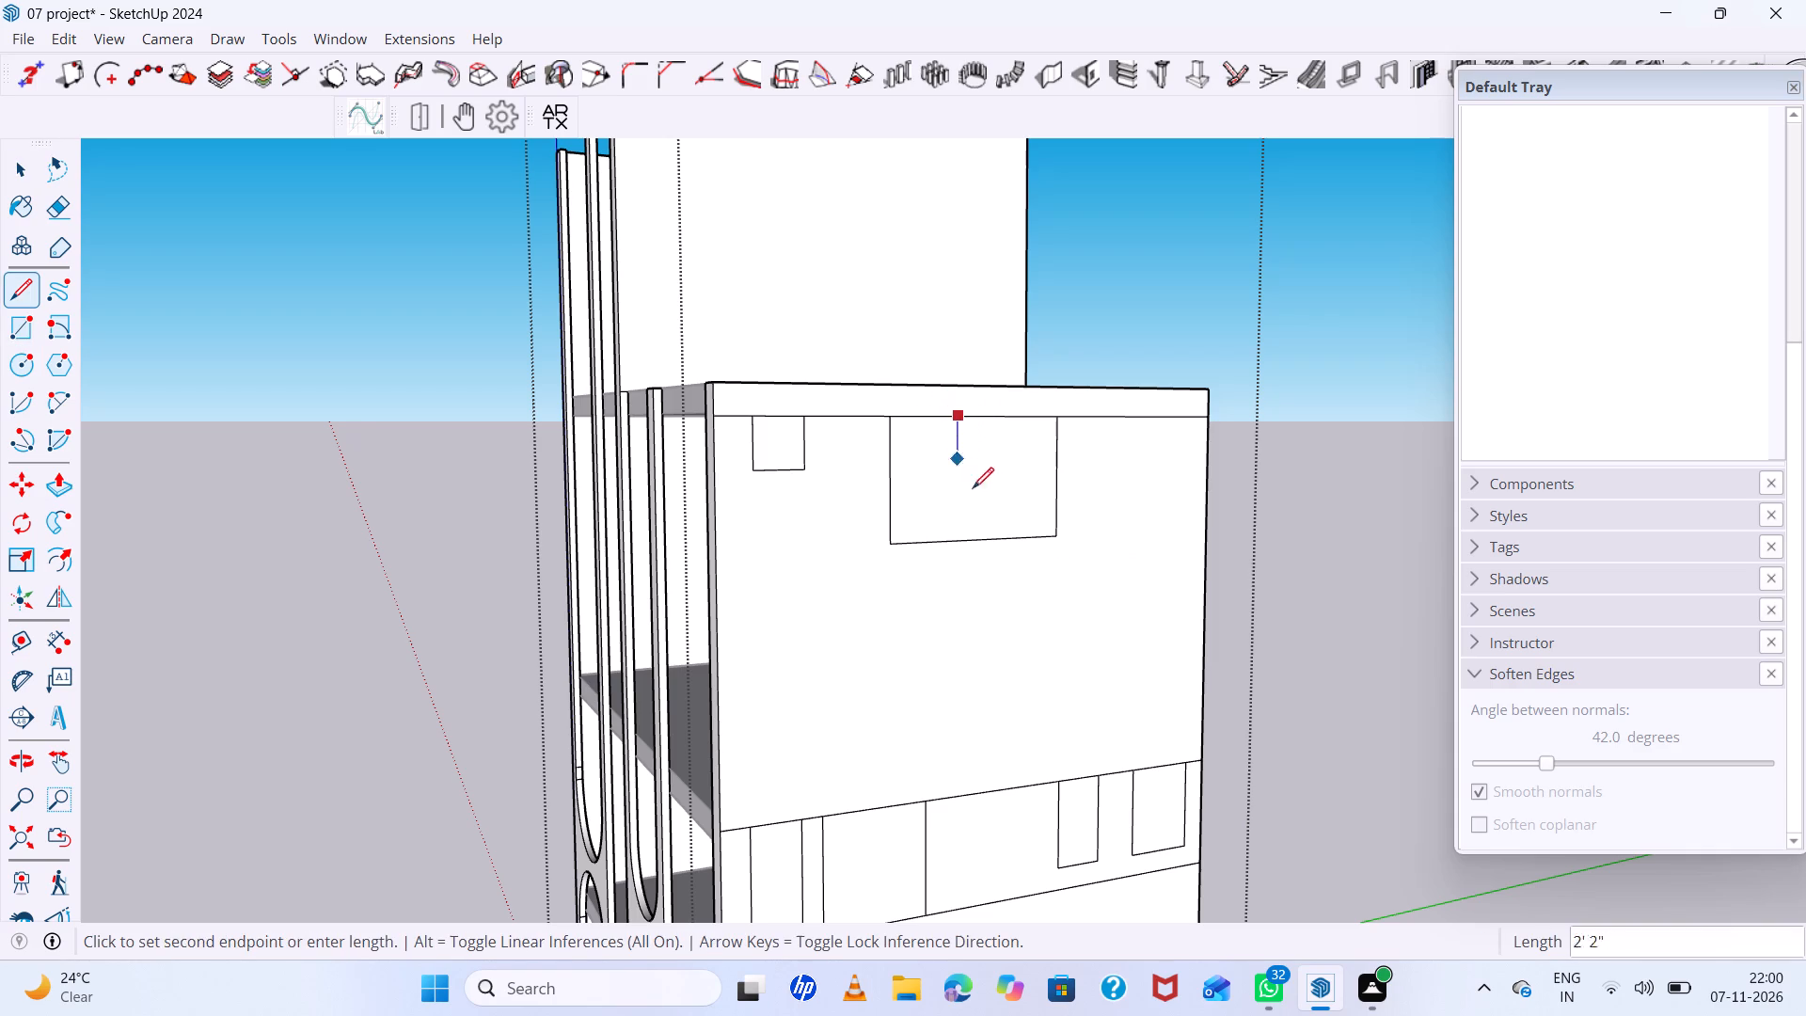
left_click(962, 537)
scroll(905, 472, "down", 5)
scroll(1056, 472, "up", 4)
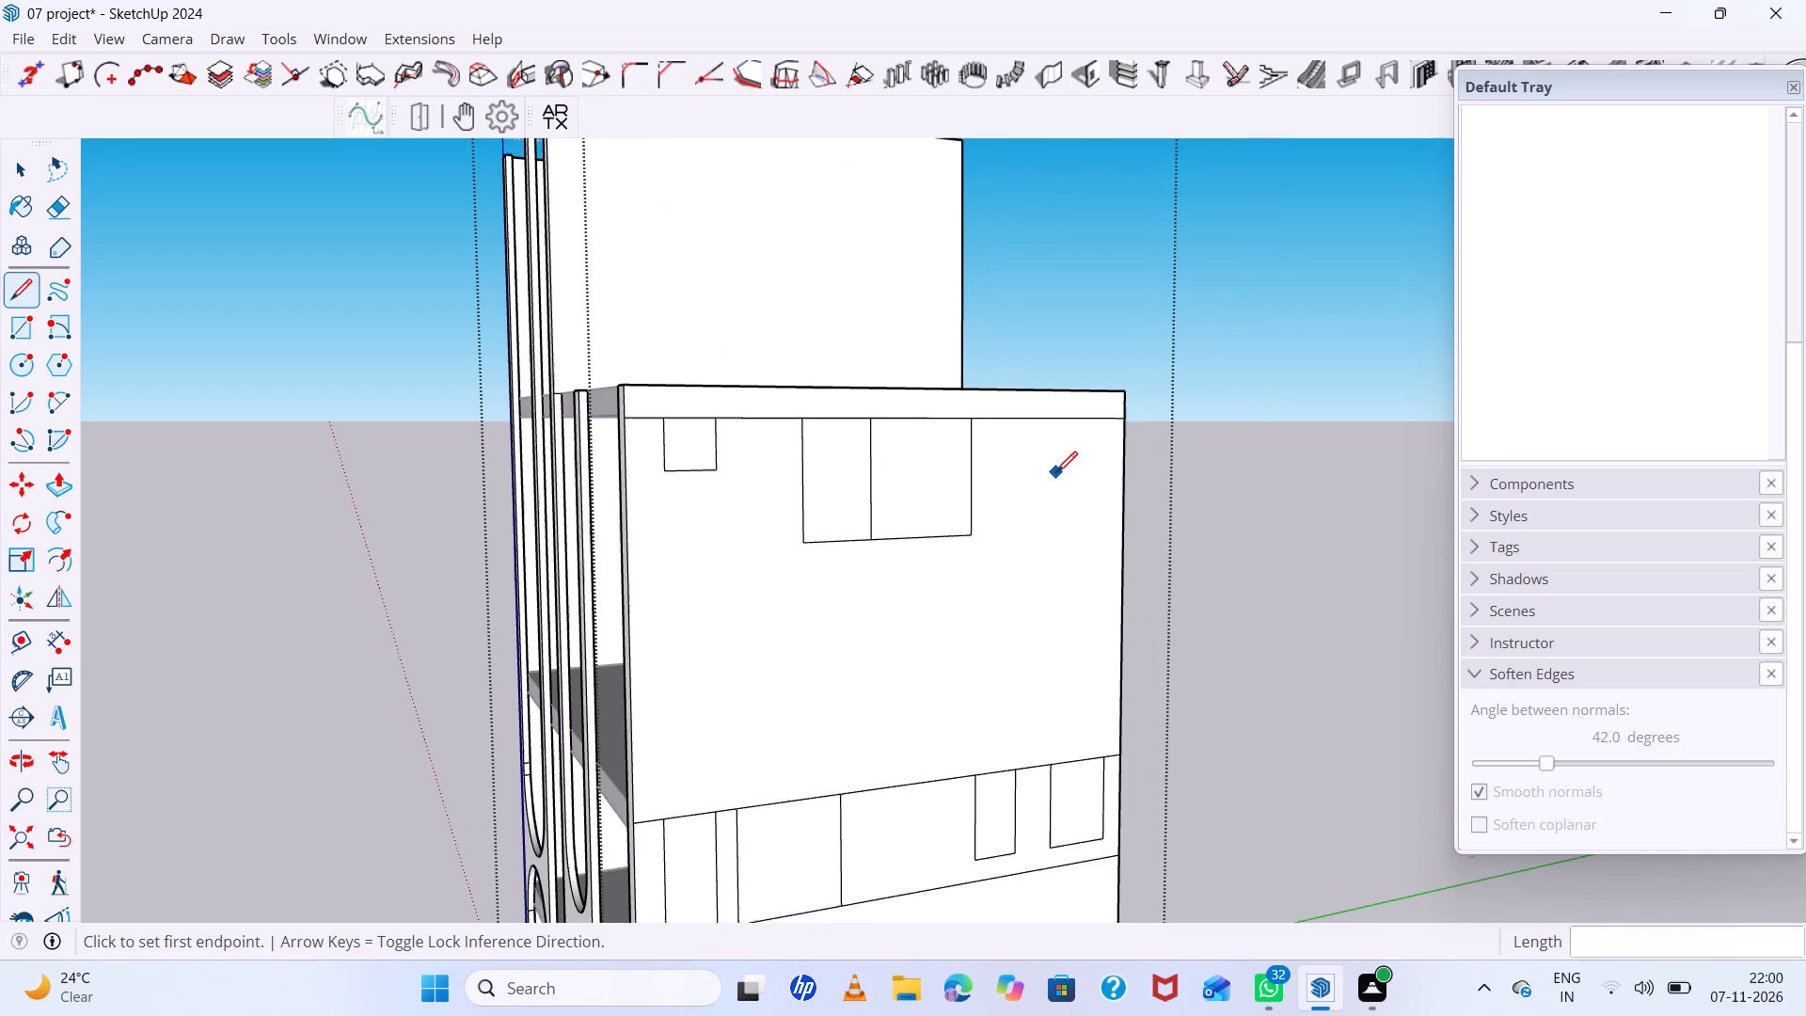
Draw a rectangle about 5' 5" wide and 9' 9" high hanging from the upper line near the rear edge.
key("space")
key("r")
scroll(1053, 442, "up", 6)
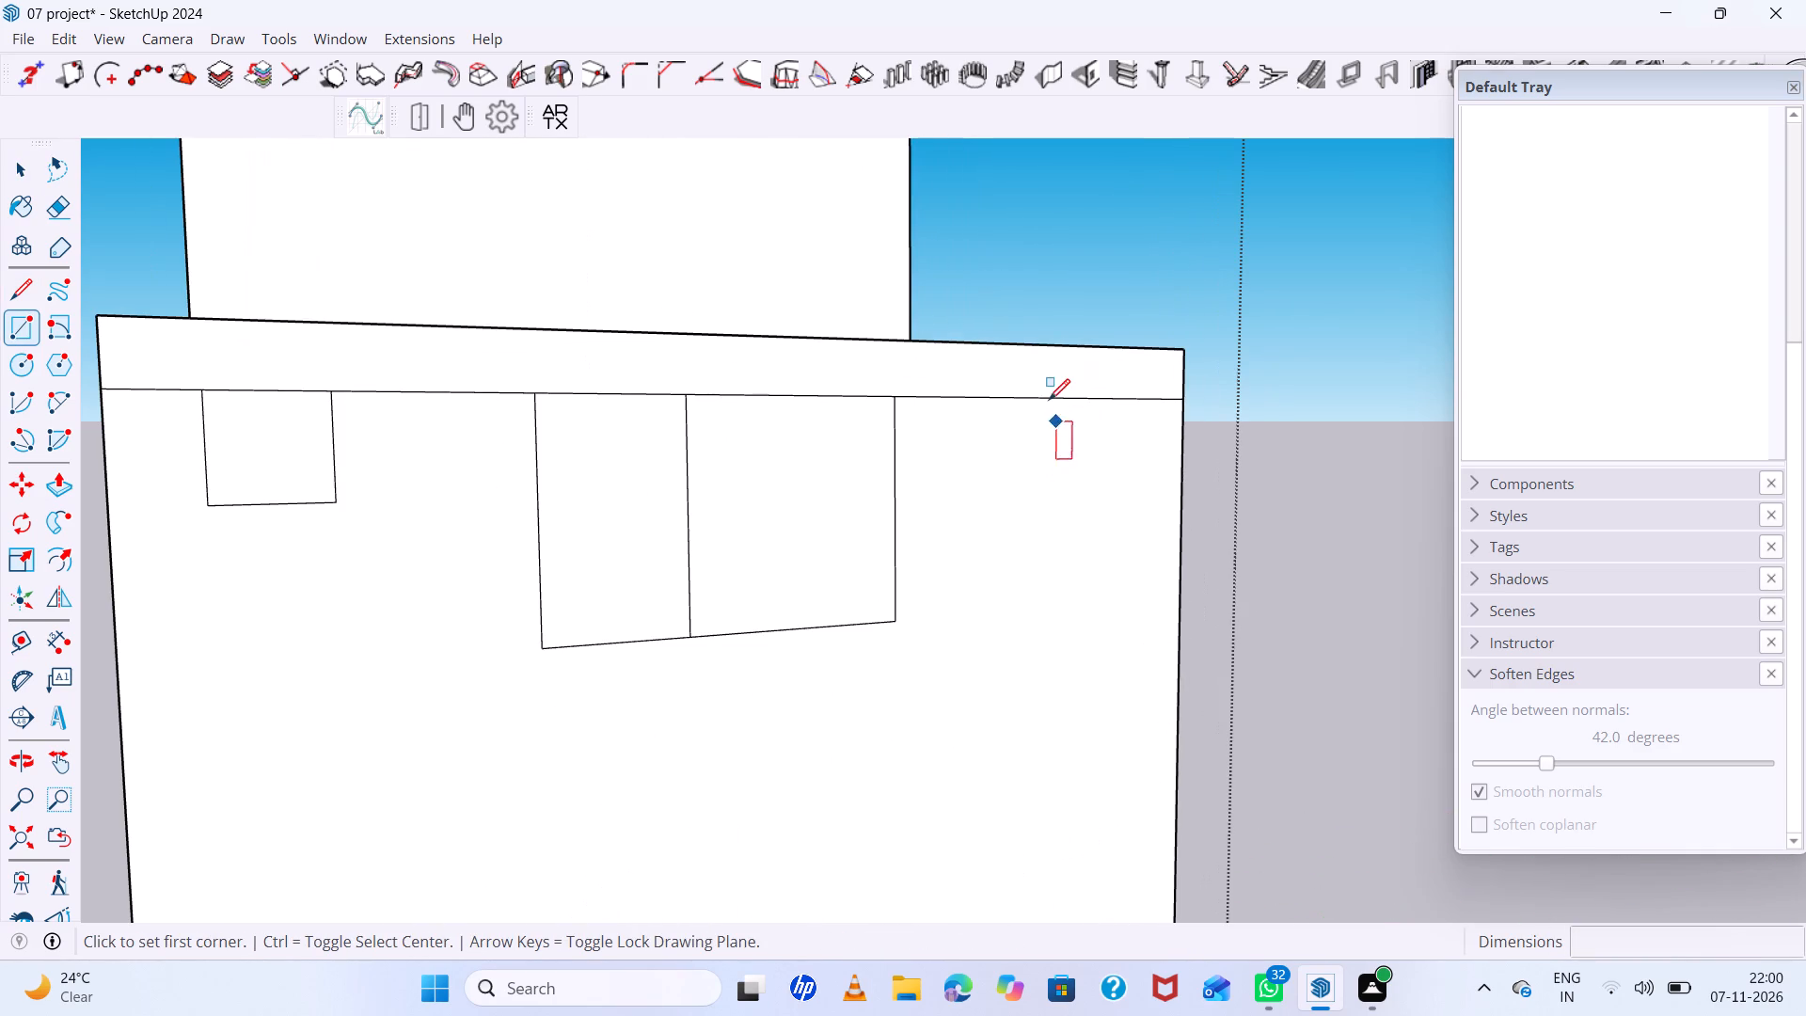
left_click(1042, 394)
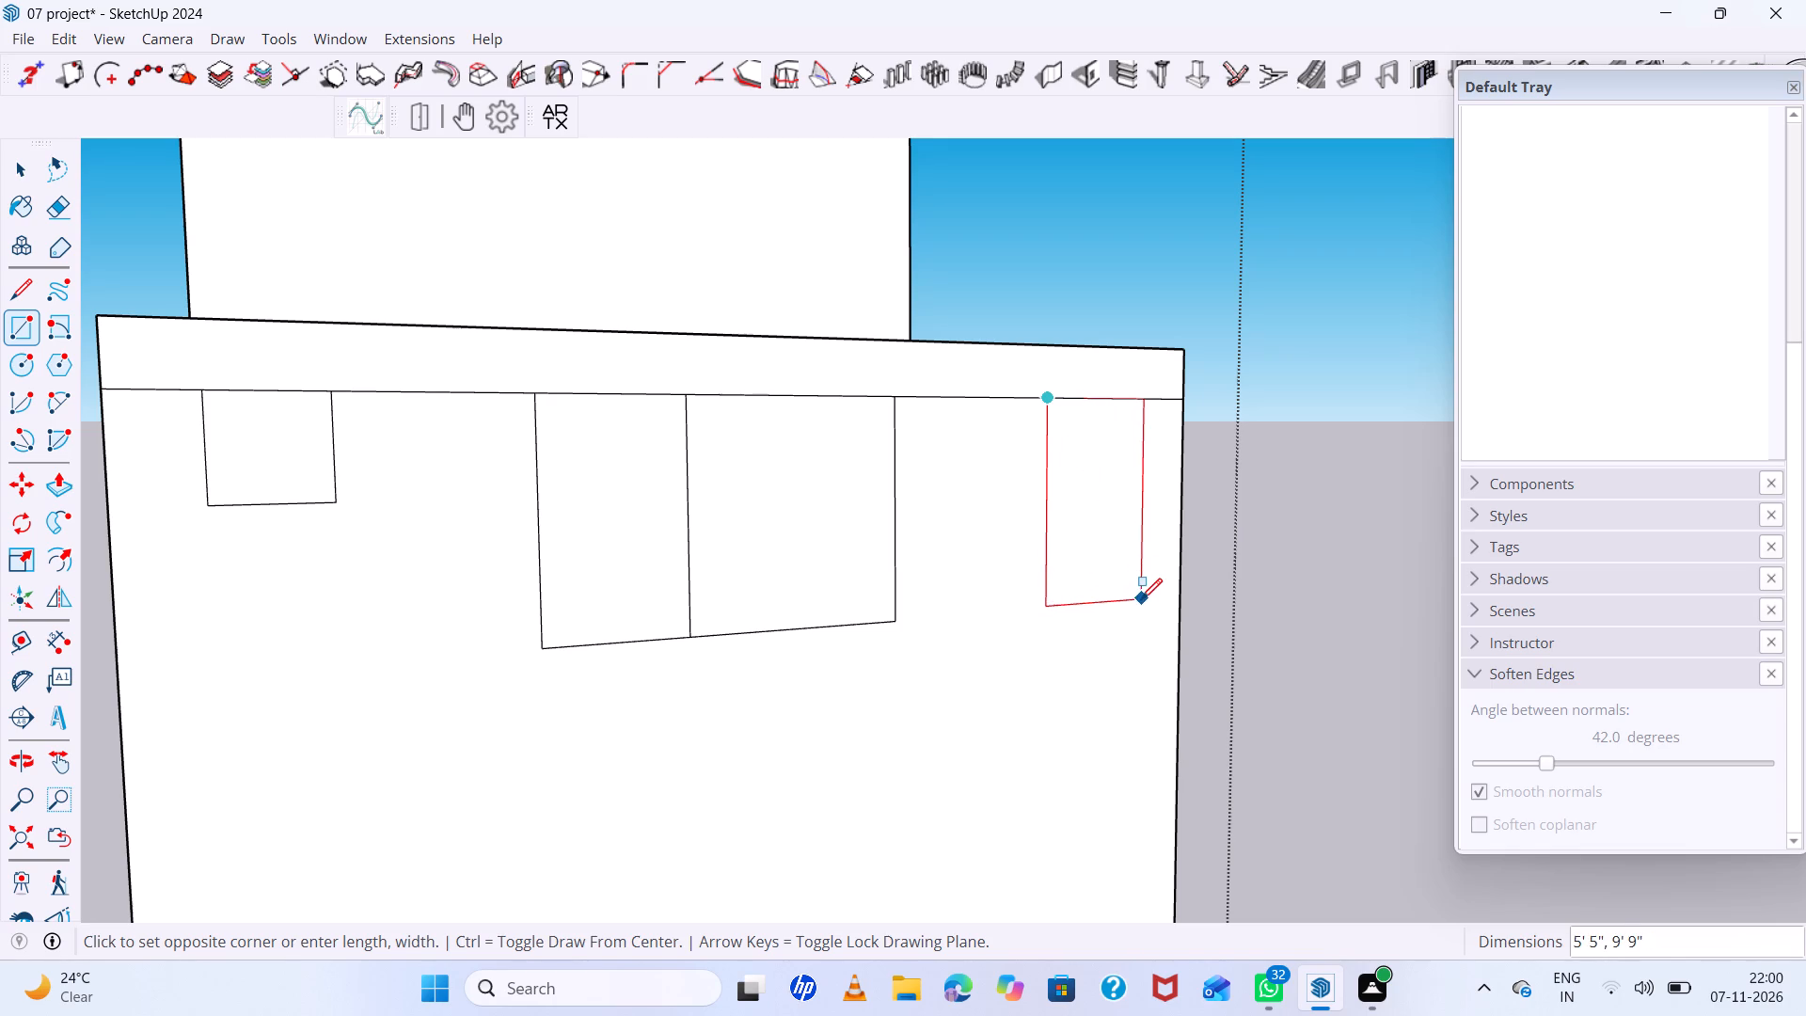
left_click(1141, 599)
Erase the lower band's top and bottom line segments ahead of the front rectangle and between the first two rectangles.
scroll(1022, 398, "down", 5)
scroll(875, 458, "down", 7)
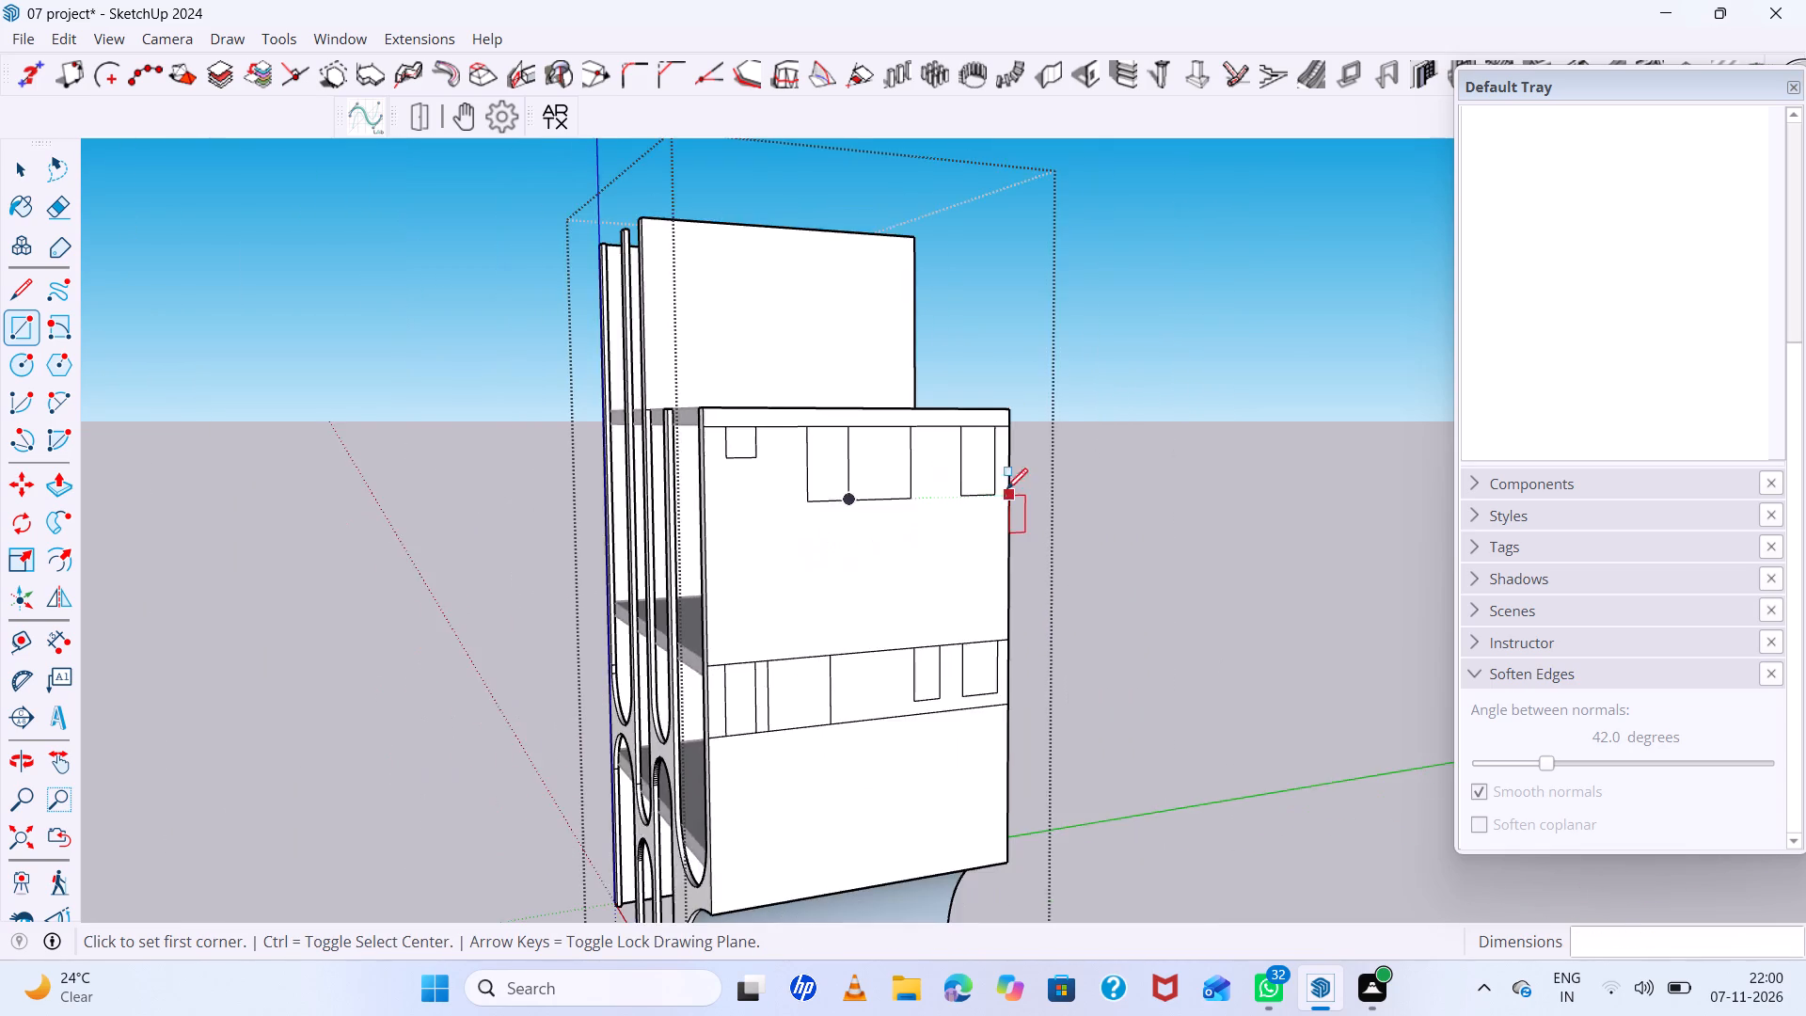
middle_click_drag(1006, 489, 900, 541)
key("space")
scroll(965, 531, "up", 5)
scroll(983, 507, "down", 3)
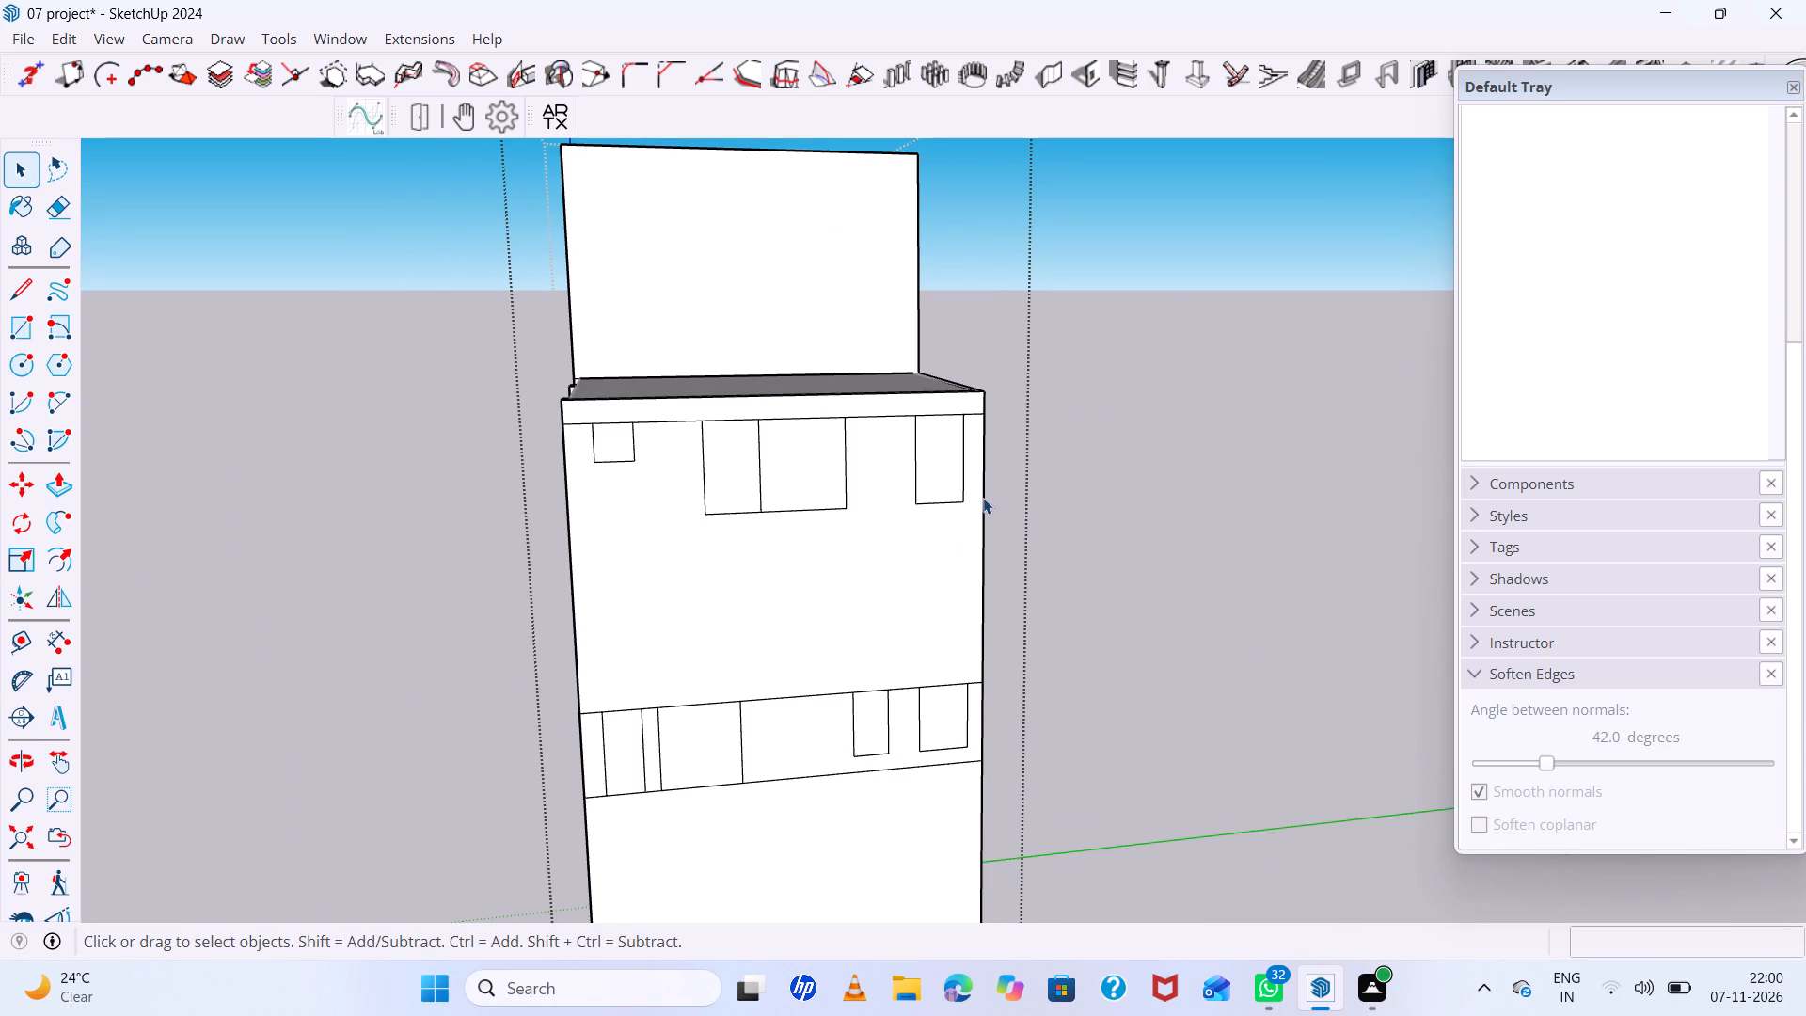
scroll(806, 682, "up", 5)
scroll(758, 673, "down", 2)
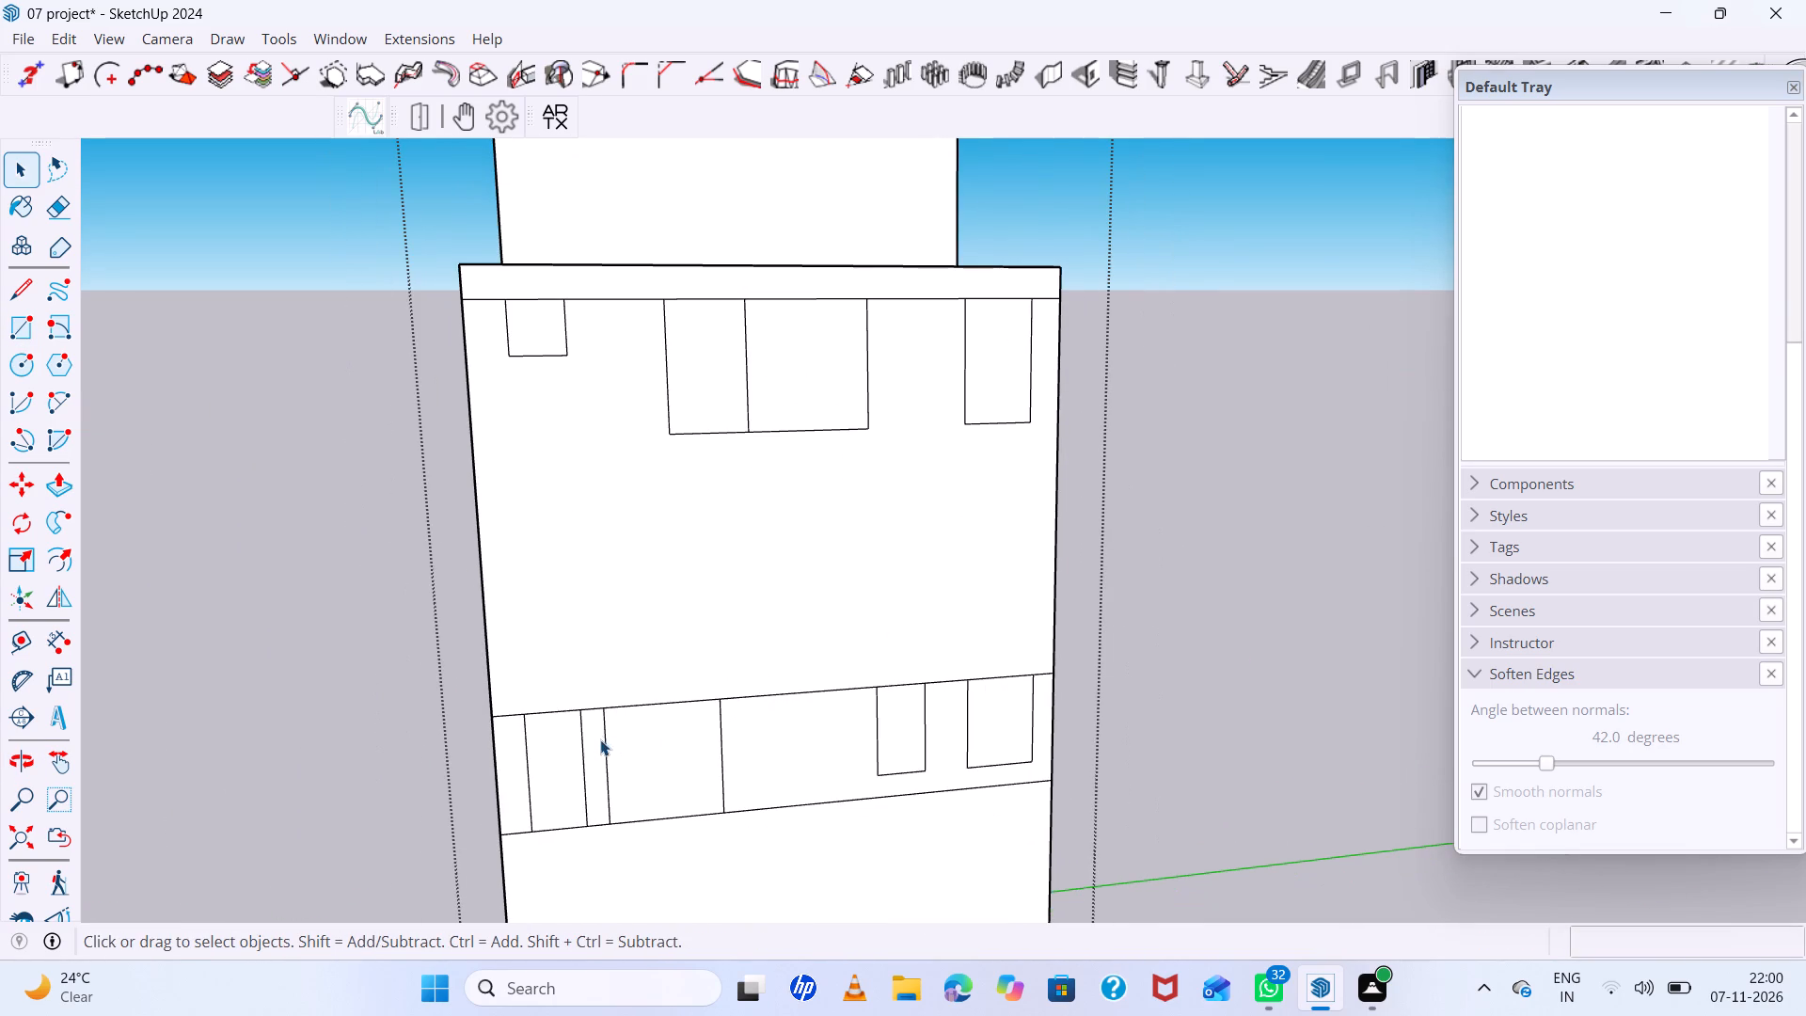
key("e")
left_click(512, 715)
left_click(591, 709)
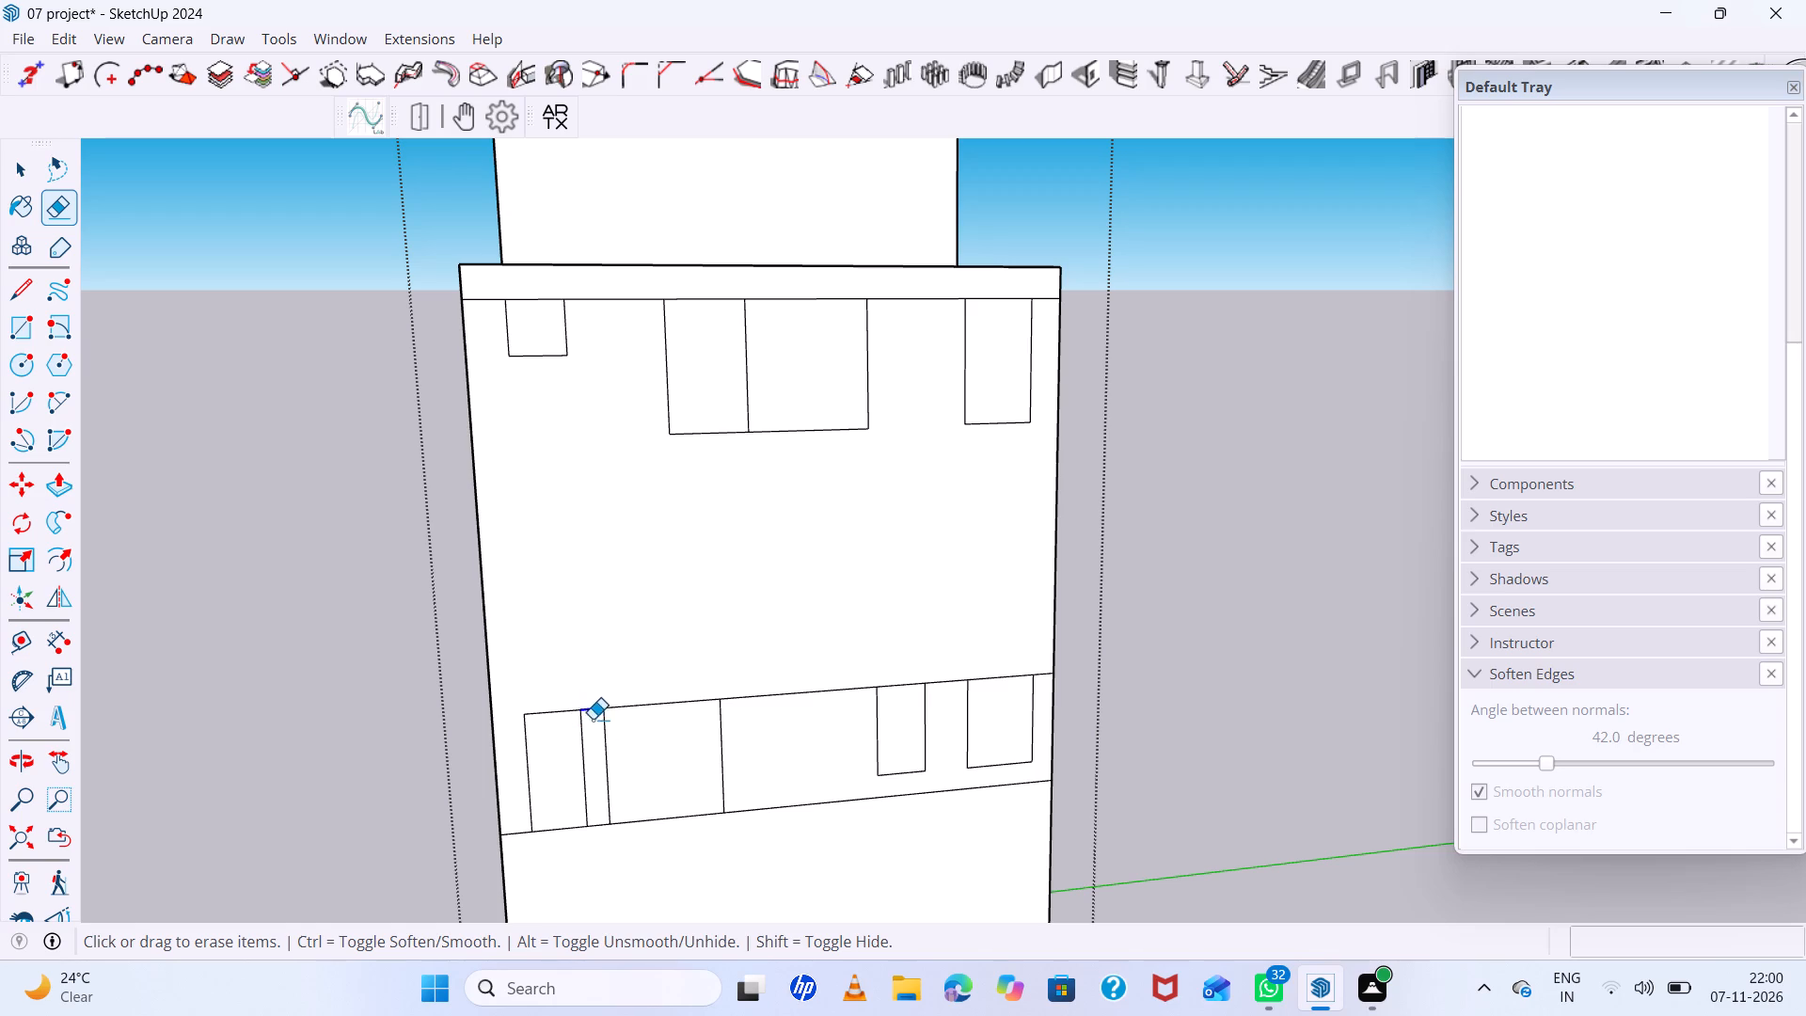
left_click(603, 831)
left_click(598, 822)
left_click_drag(518, 827, 523, 835)
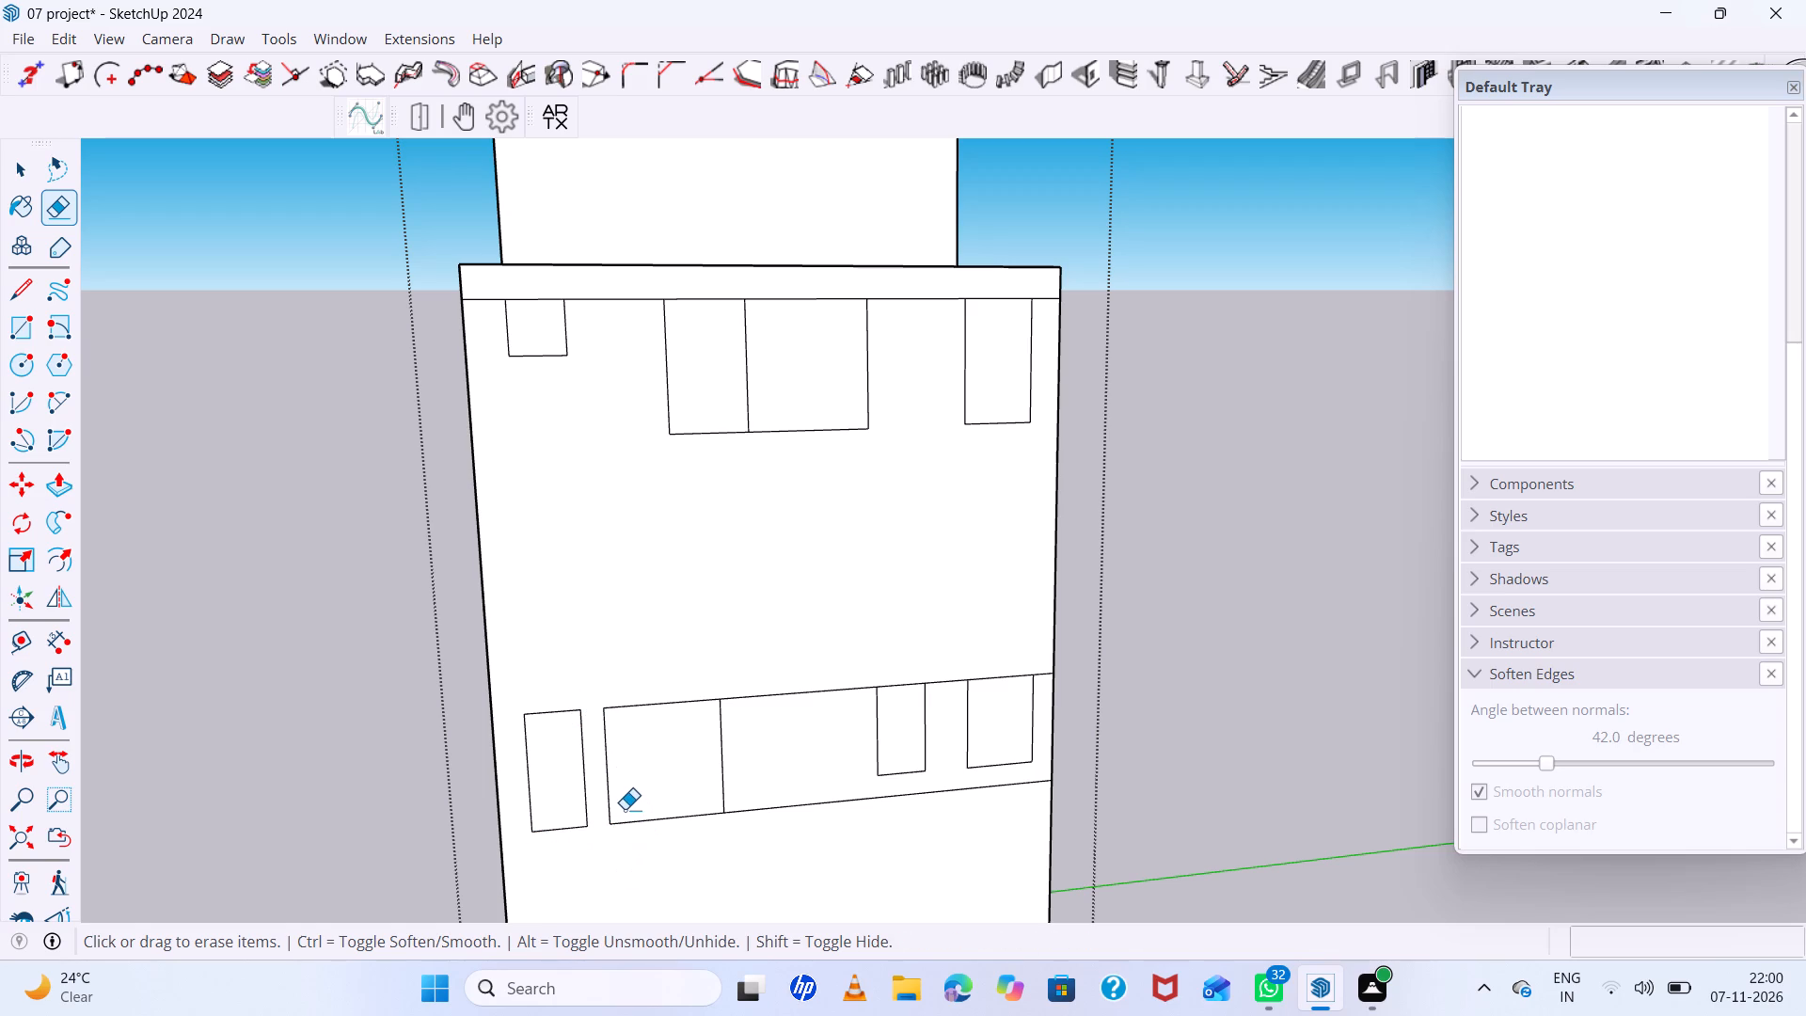
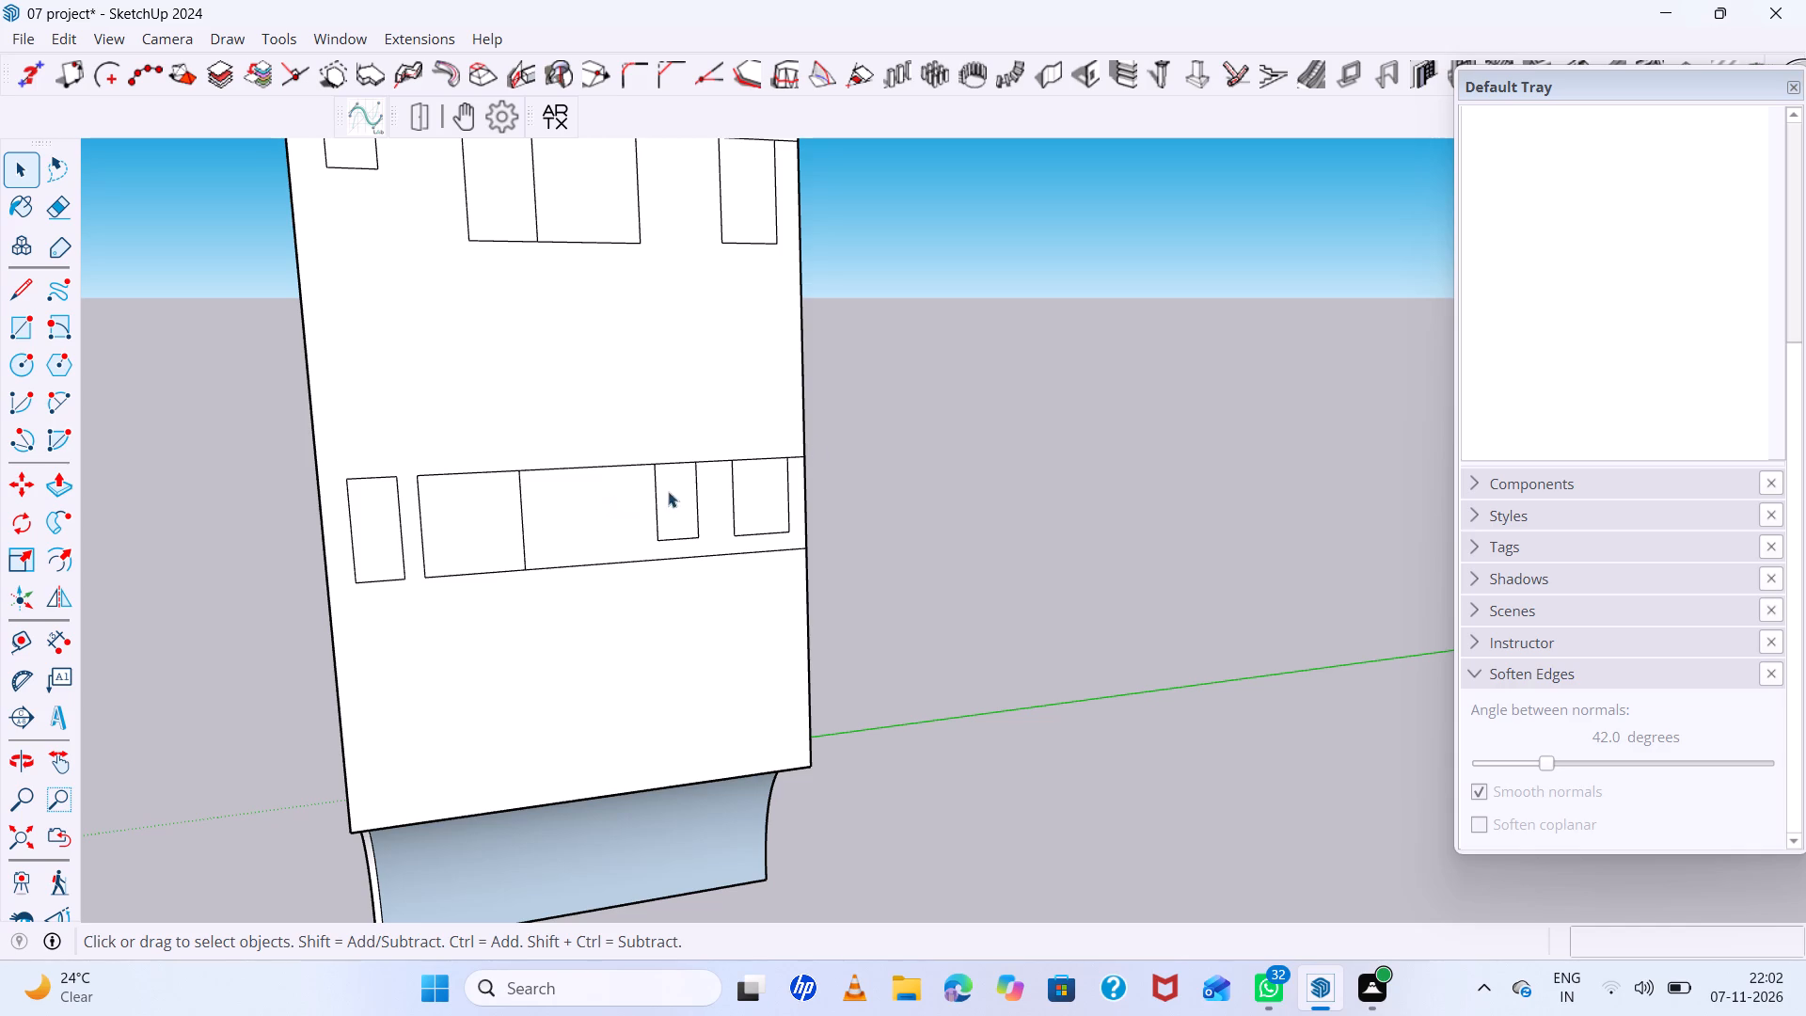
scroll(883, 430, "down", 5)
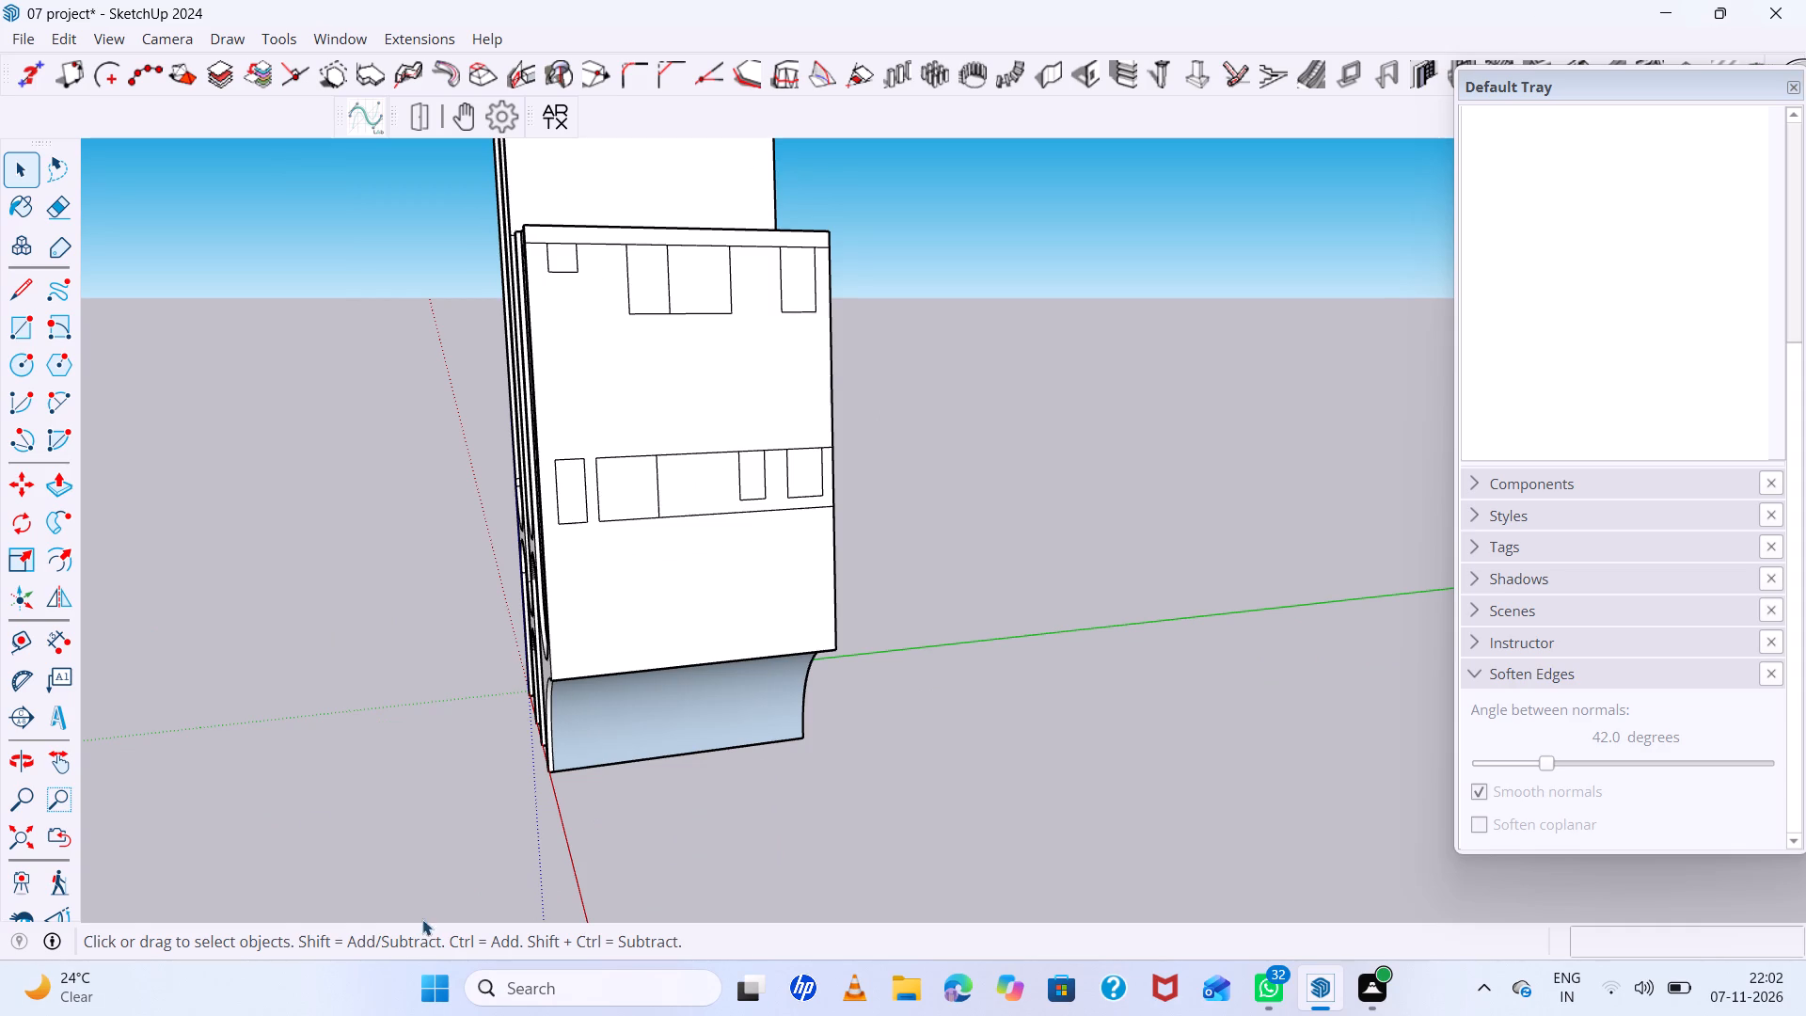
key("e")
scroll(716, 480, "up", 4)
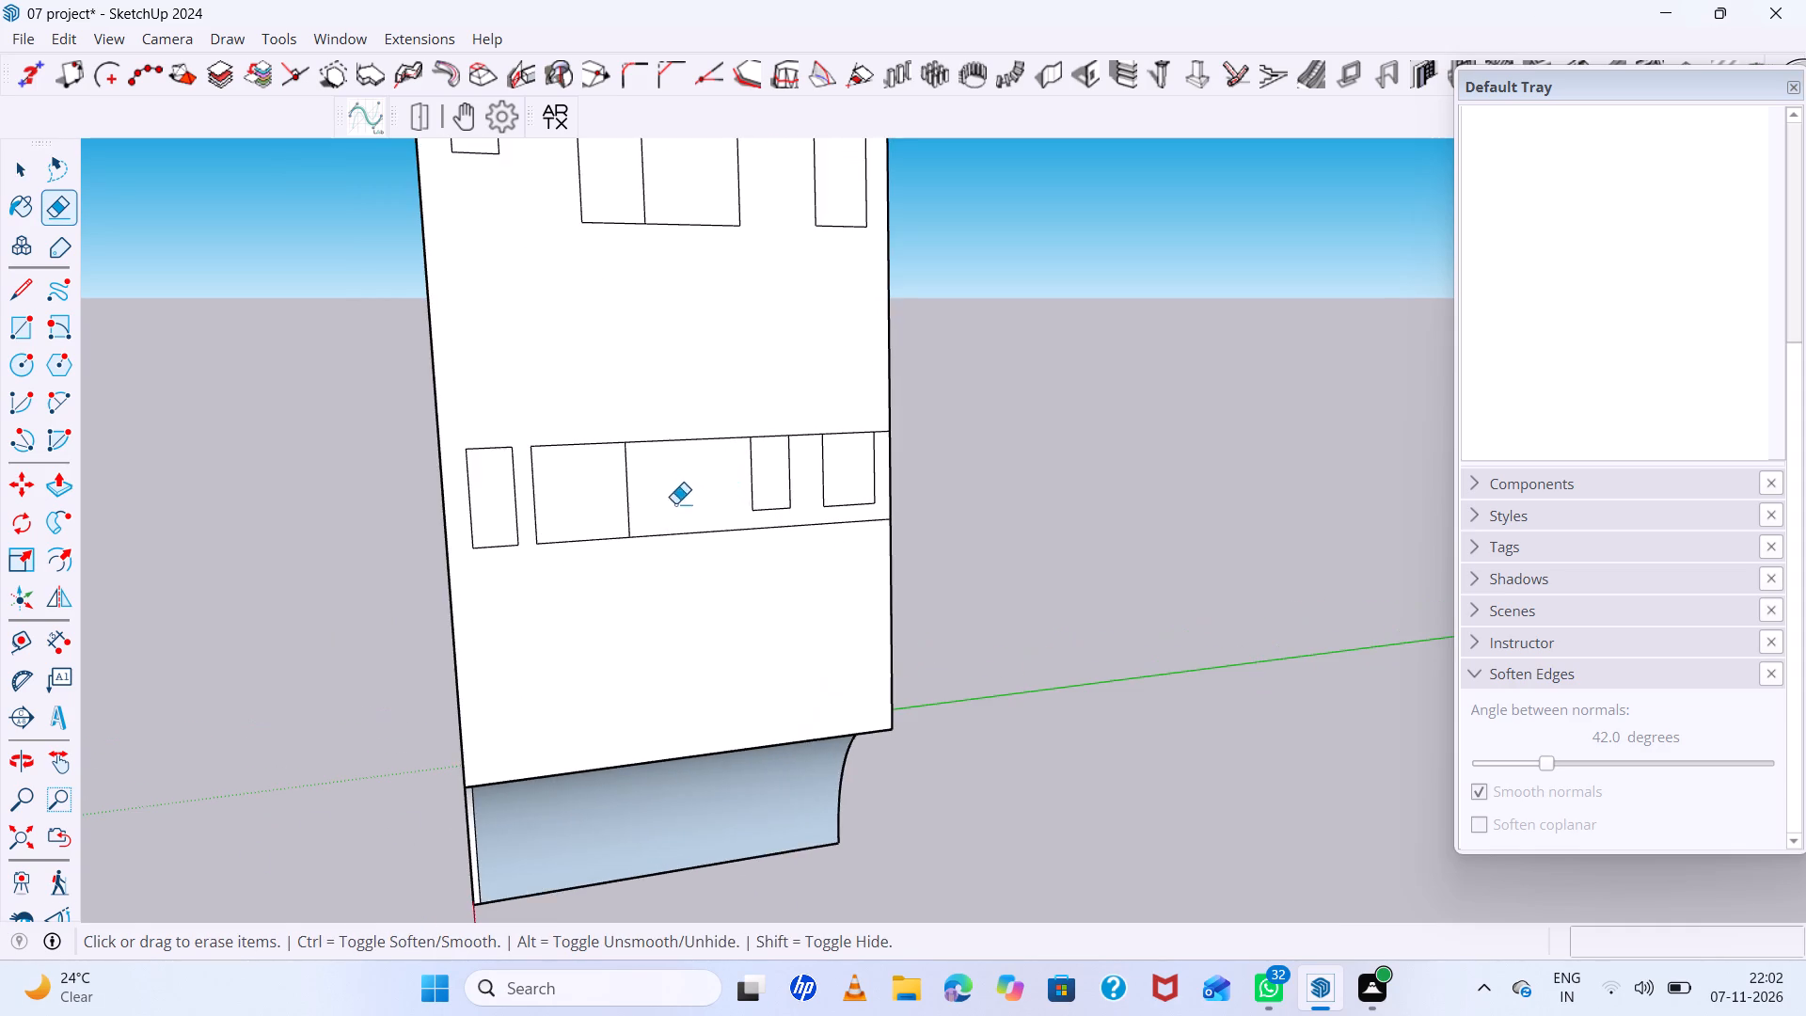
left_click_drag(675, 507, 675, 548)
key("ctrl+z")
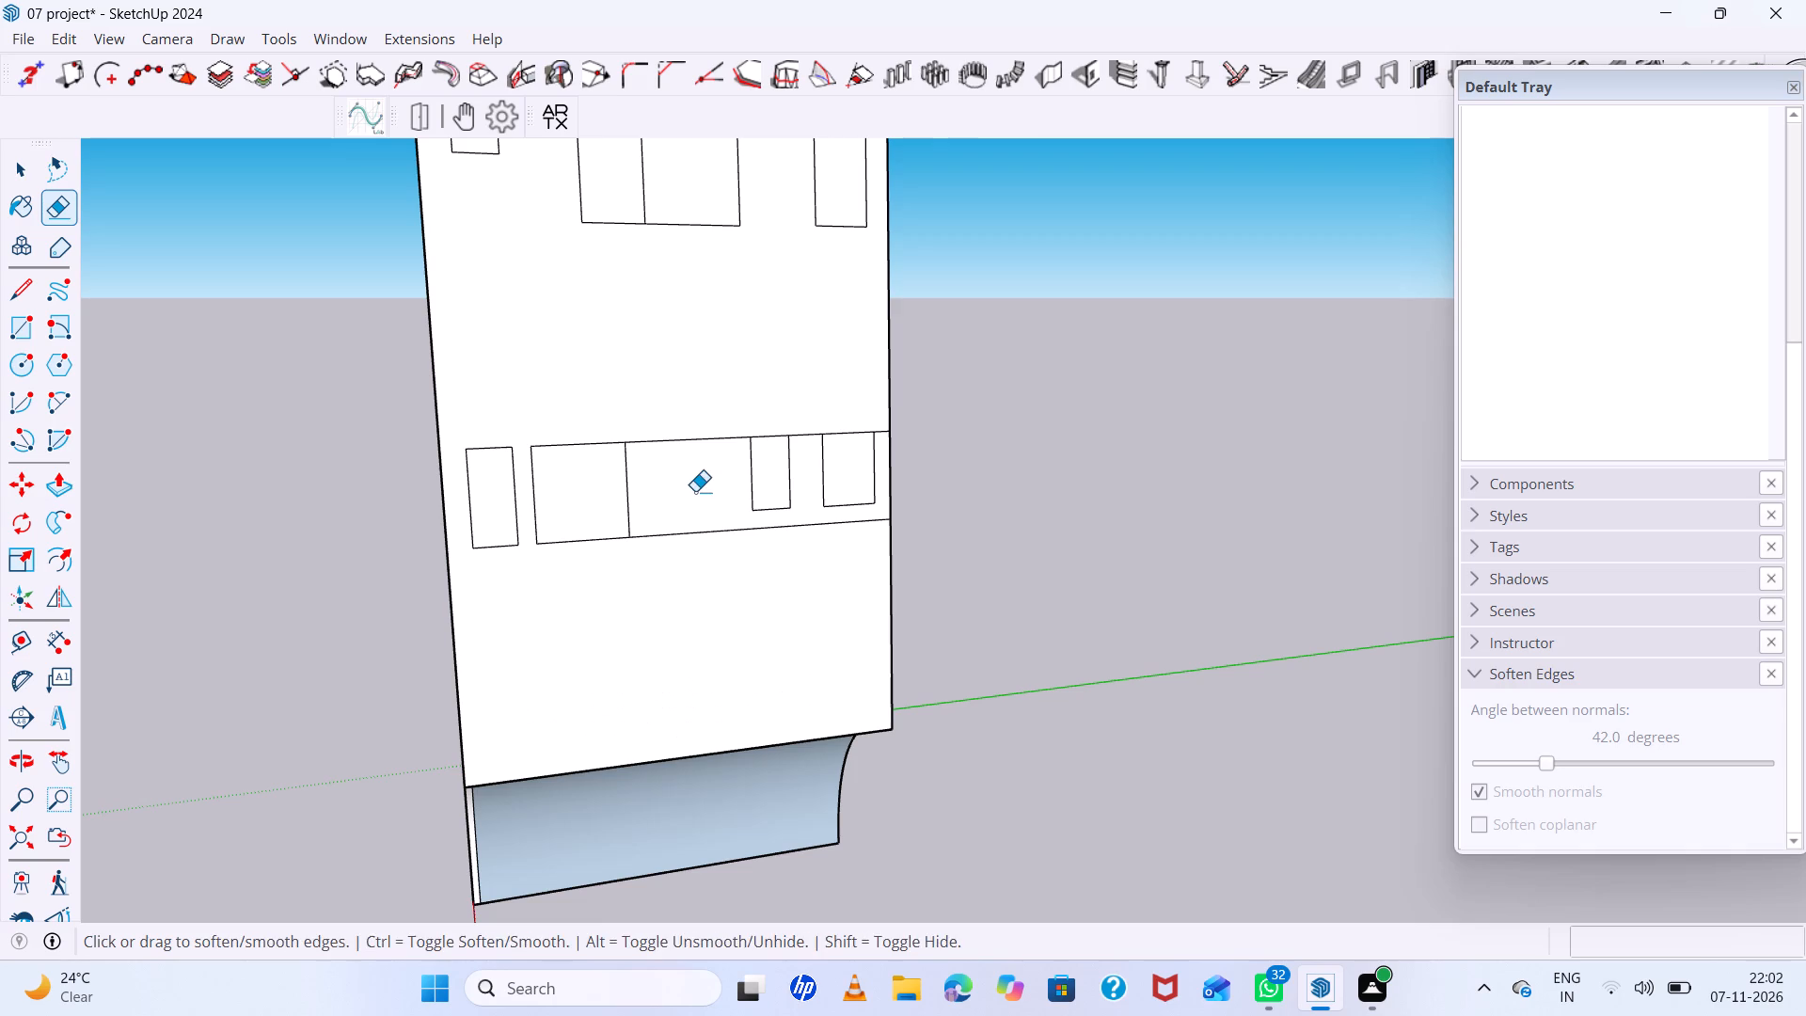
Open the wall group and erase the horizontal edges joining the lower row's rectangles, leaving four separate outlines.
key("space")
double_click(691, 519)
scroll(691, 519, "up", 4)
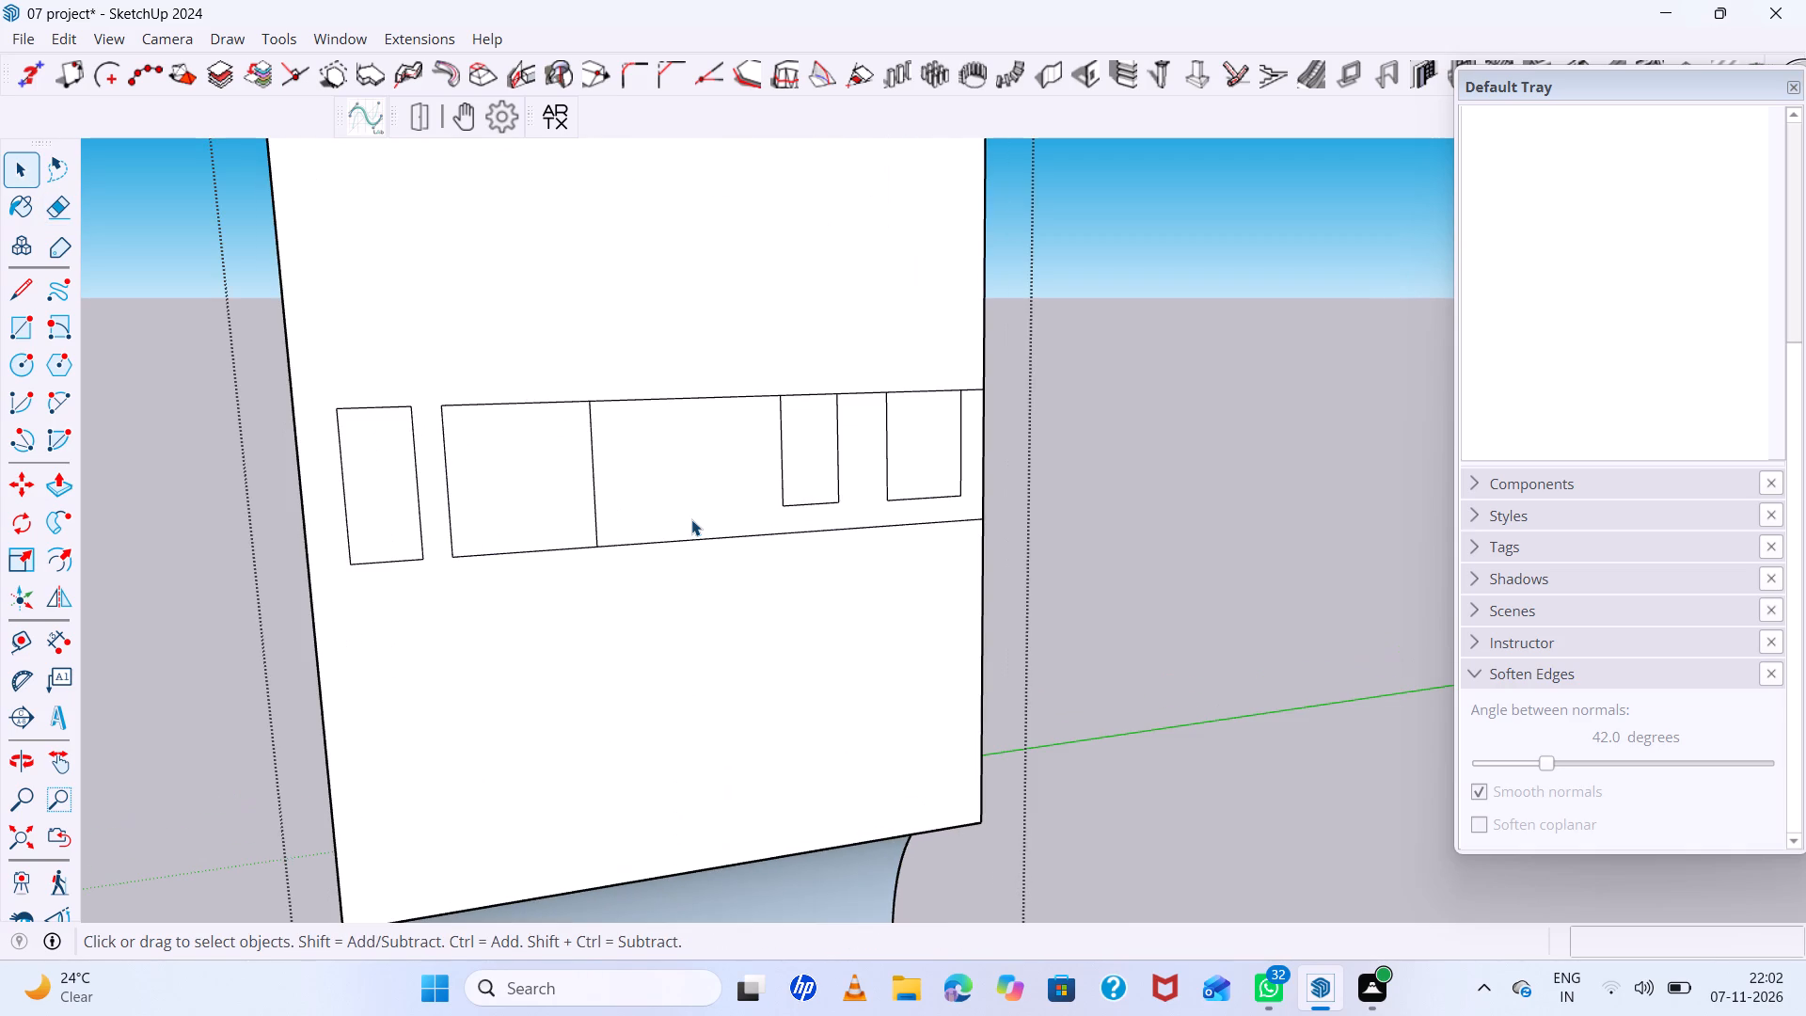
key("e")
left_click_drag(715, 342, 693, 421)
left_click_drag(712, 549, 720, 586)
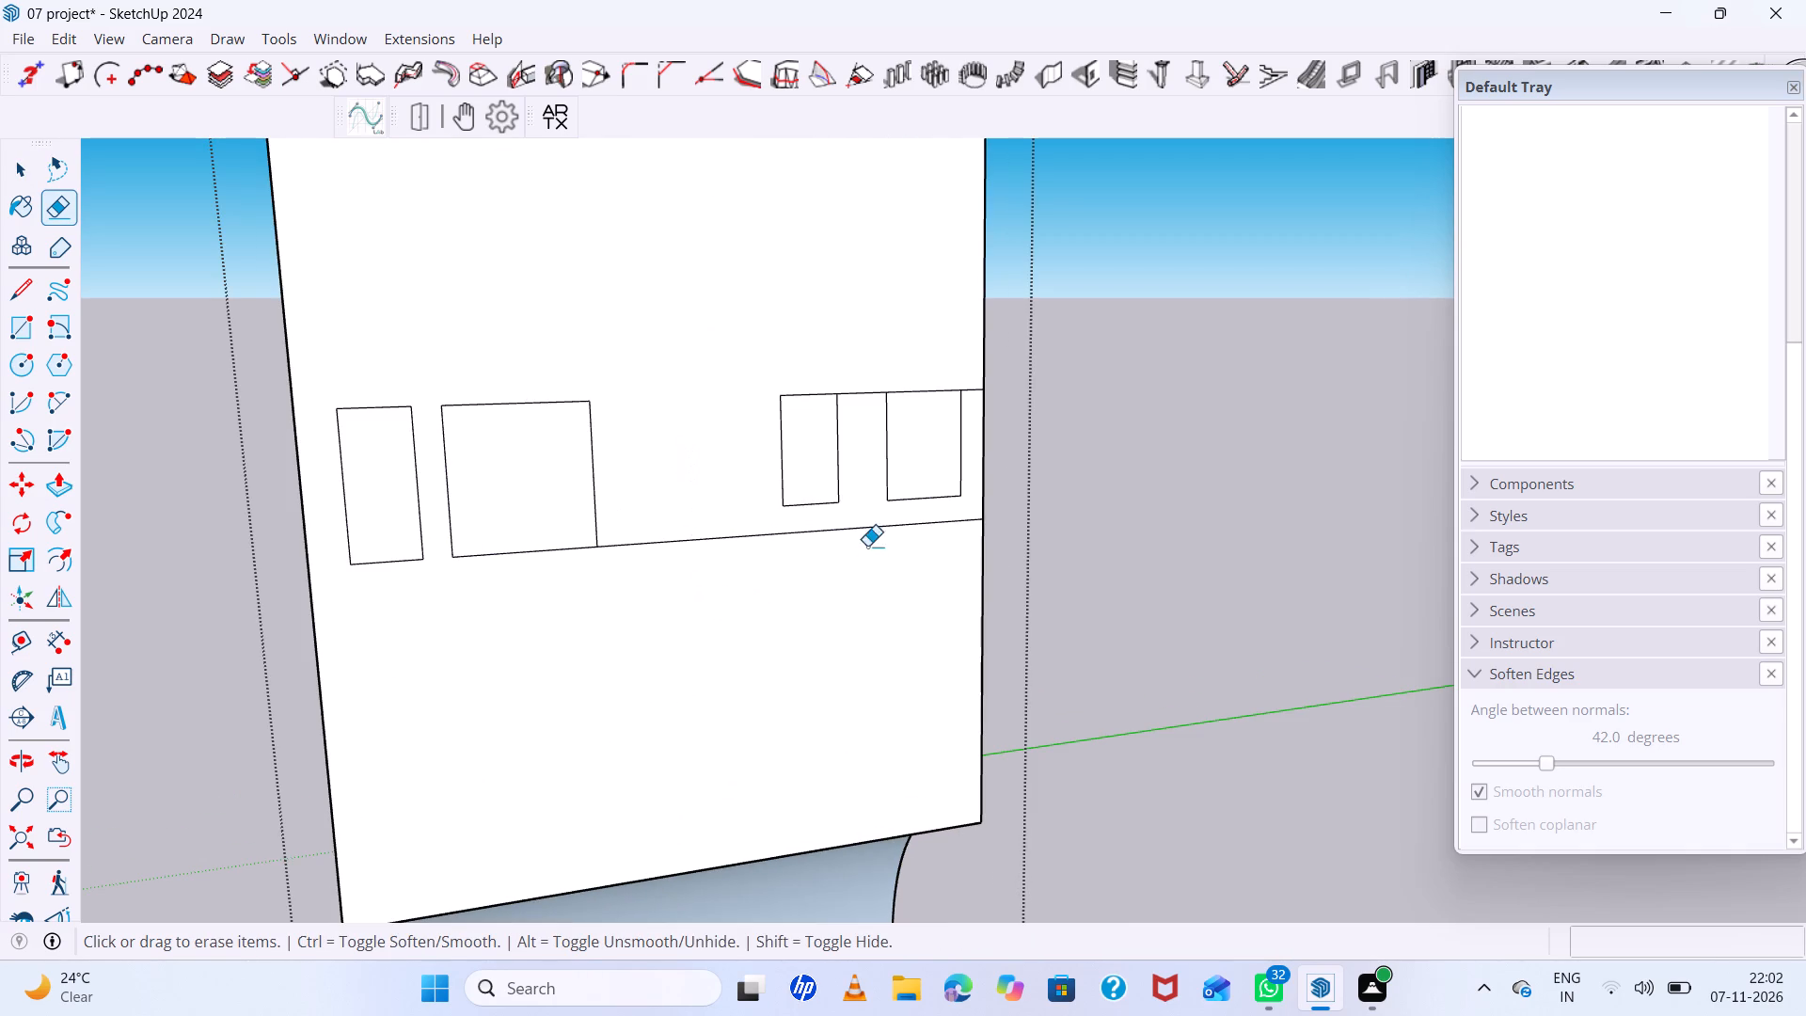
left_click_drag(856, 522, 855, 537)
left_click_drag(876, 378, 851, 396)
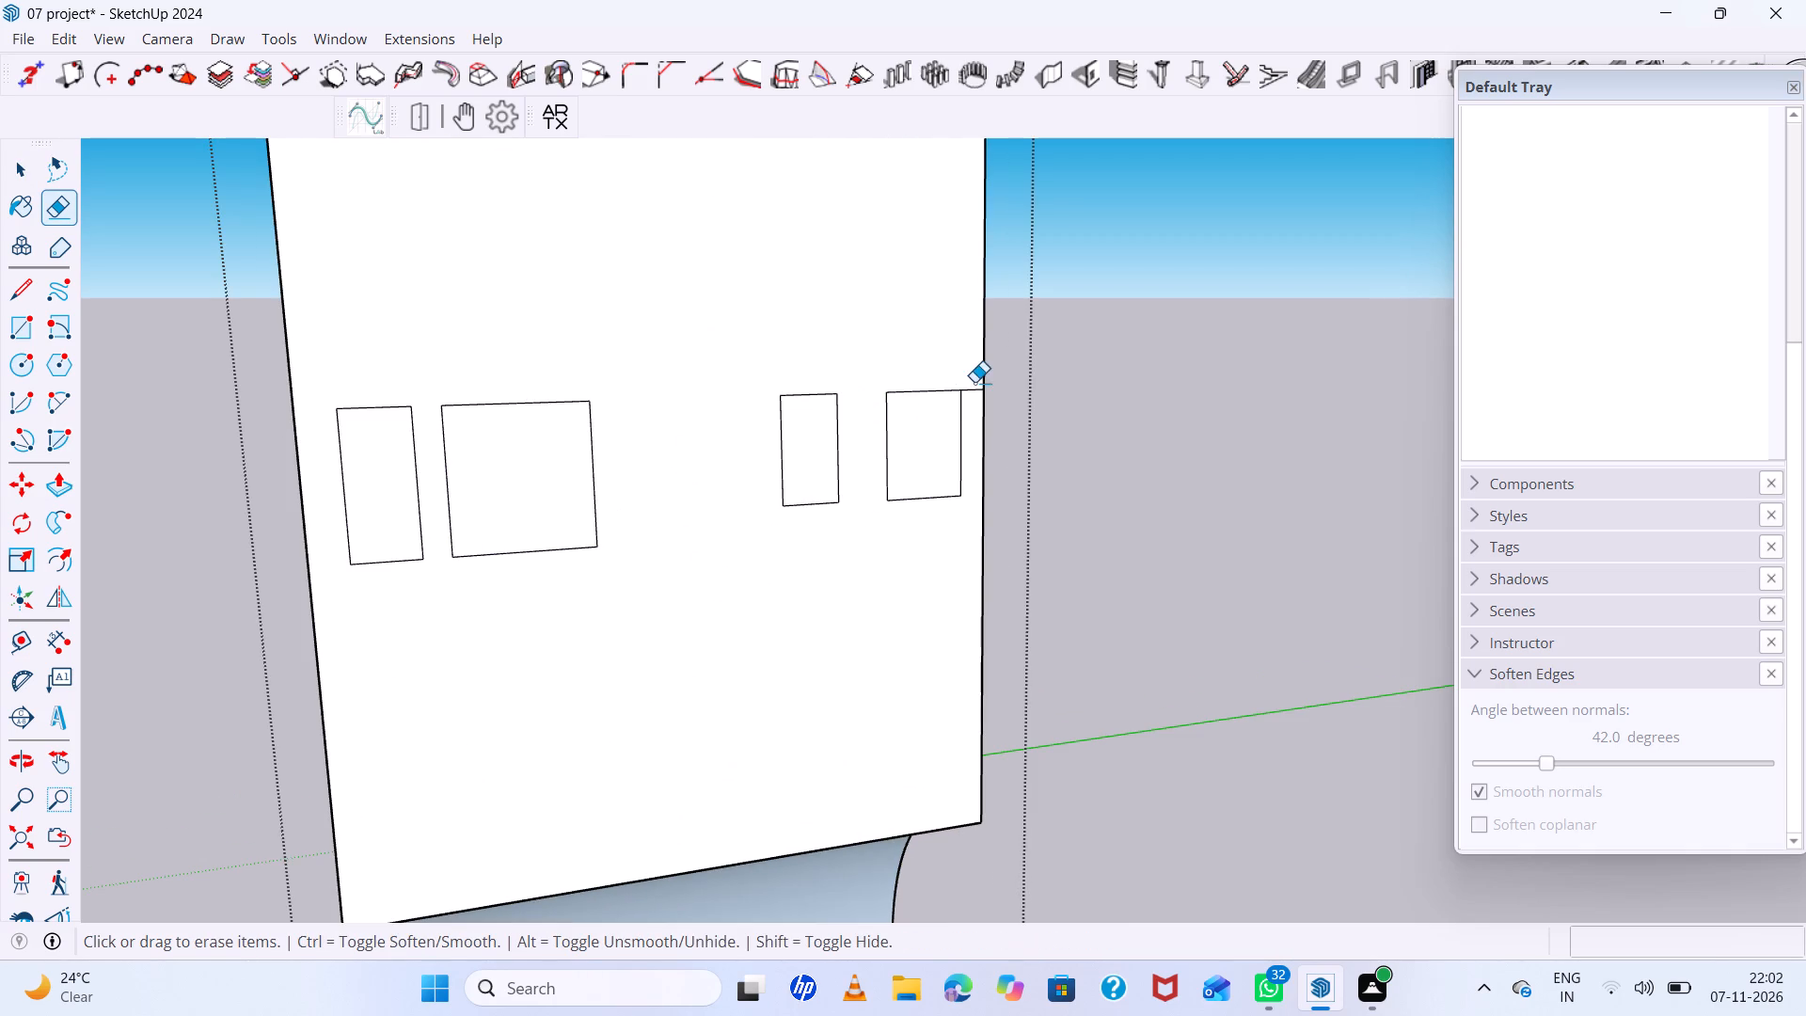
left_click_drag(974, 382, 979, 423)
Erase the horizontal edge segments that join the upper row's rectangles to each other and to the wall's sides.
scroll(927, 488, "down", 12)
scroll(758, 268, "up", 11)
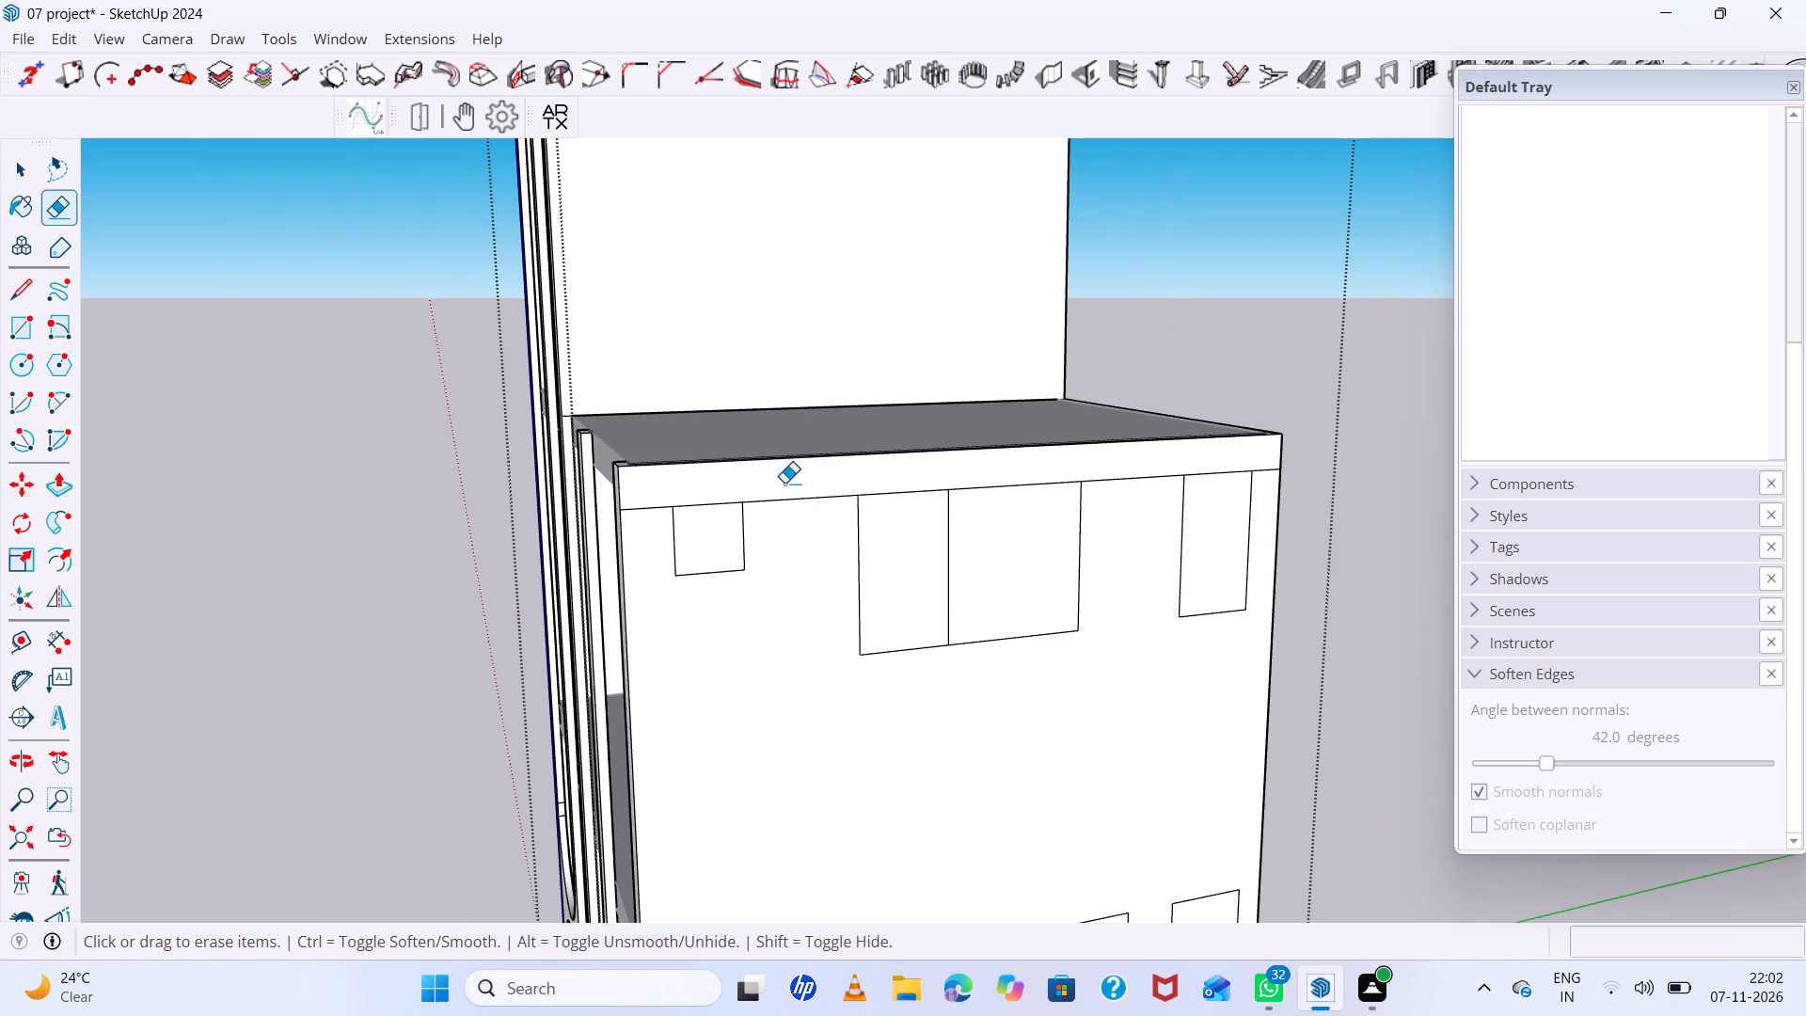
left_click_drag(783, 496, 790, 523)
left_click_drag(653, 500, 658, 514)
scroll(262, 486, "down", 4)
scroll(284, 508, "up", 4)
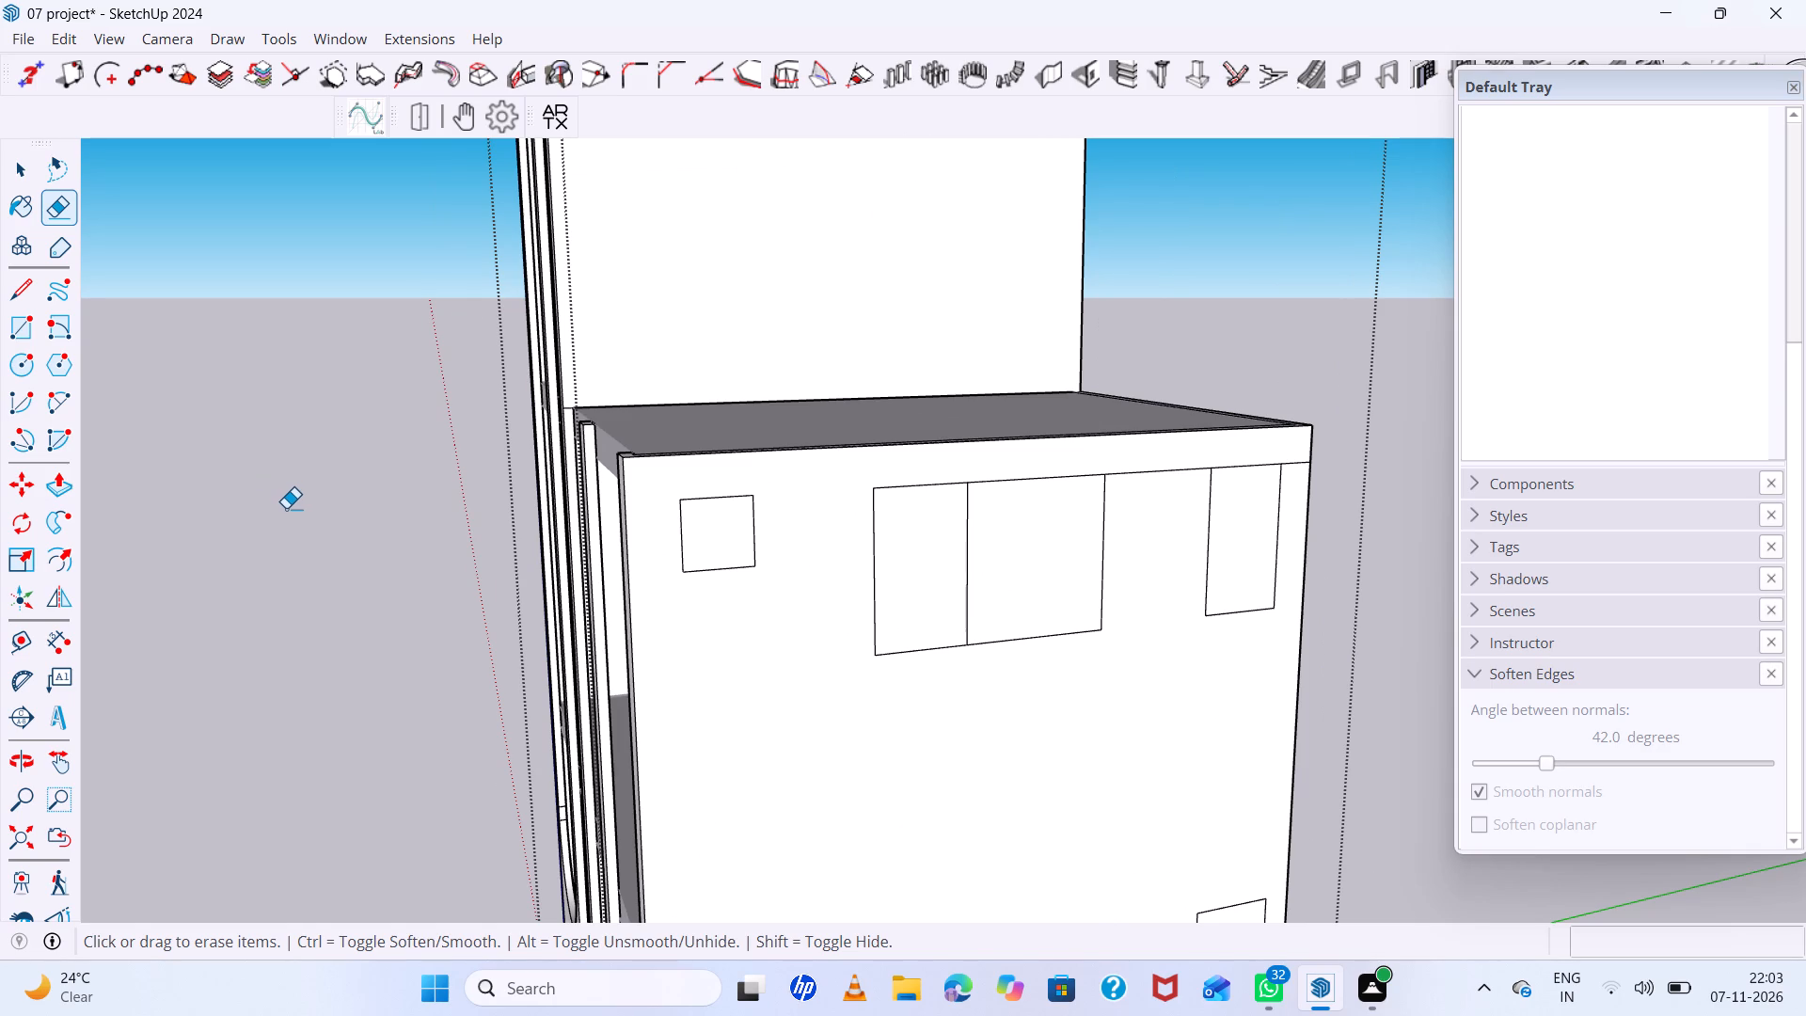
scroll(294, 482, "down", 4)
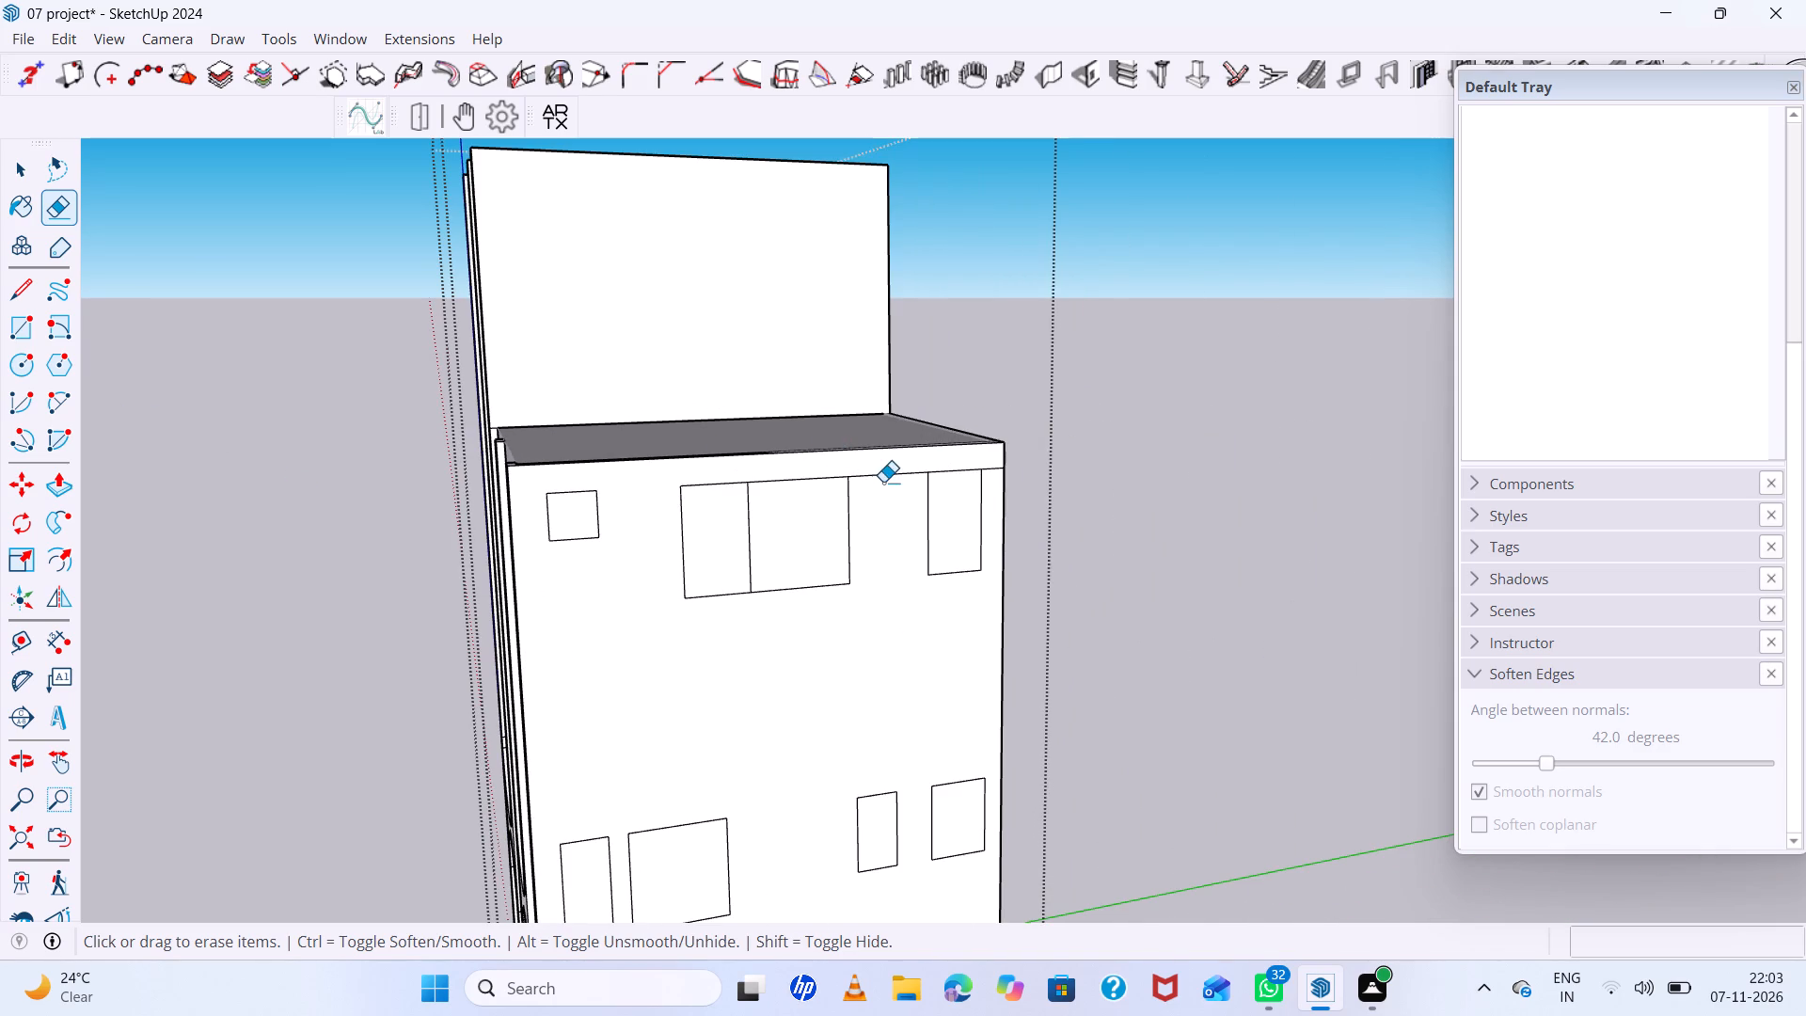
left_click_drag(882, 481, 888, 496)
left_click_drag(891, 474, 895, 486)
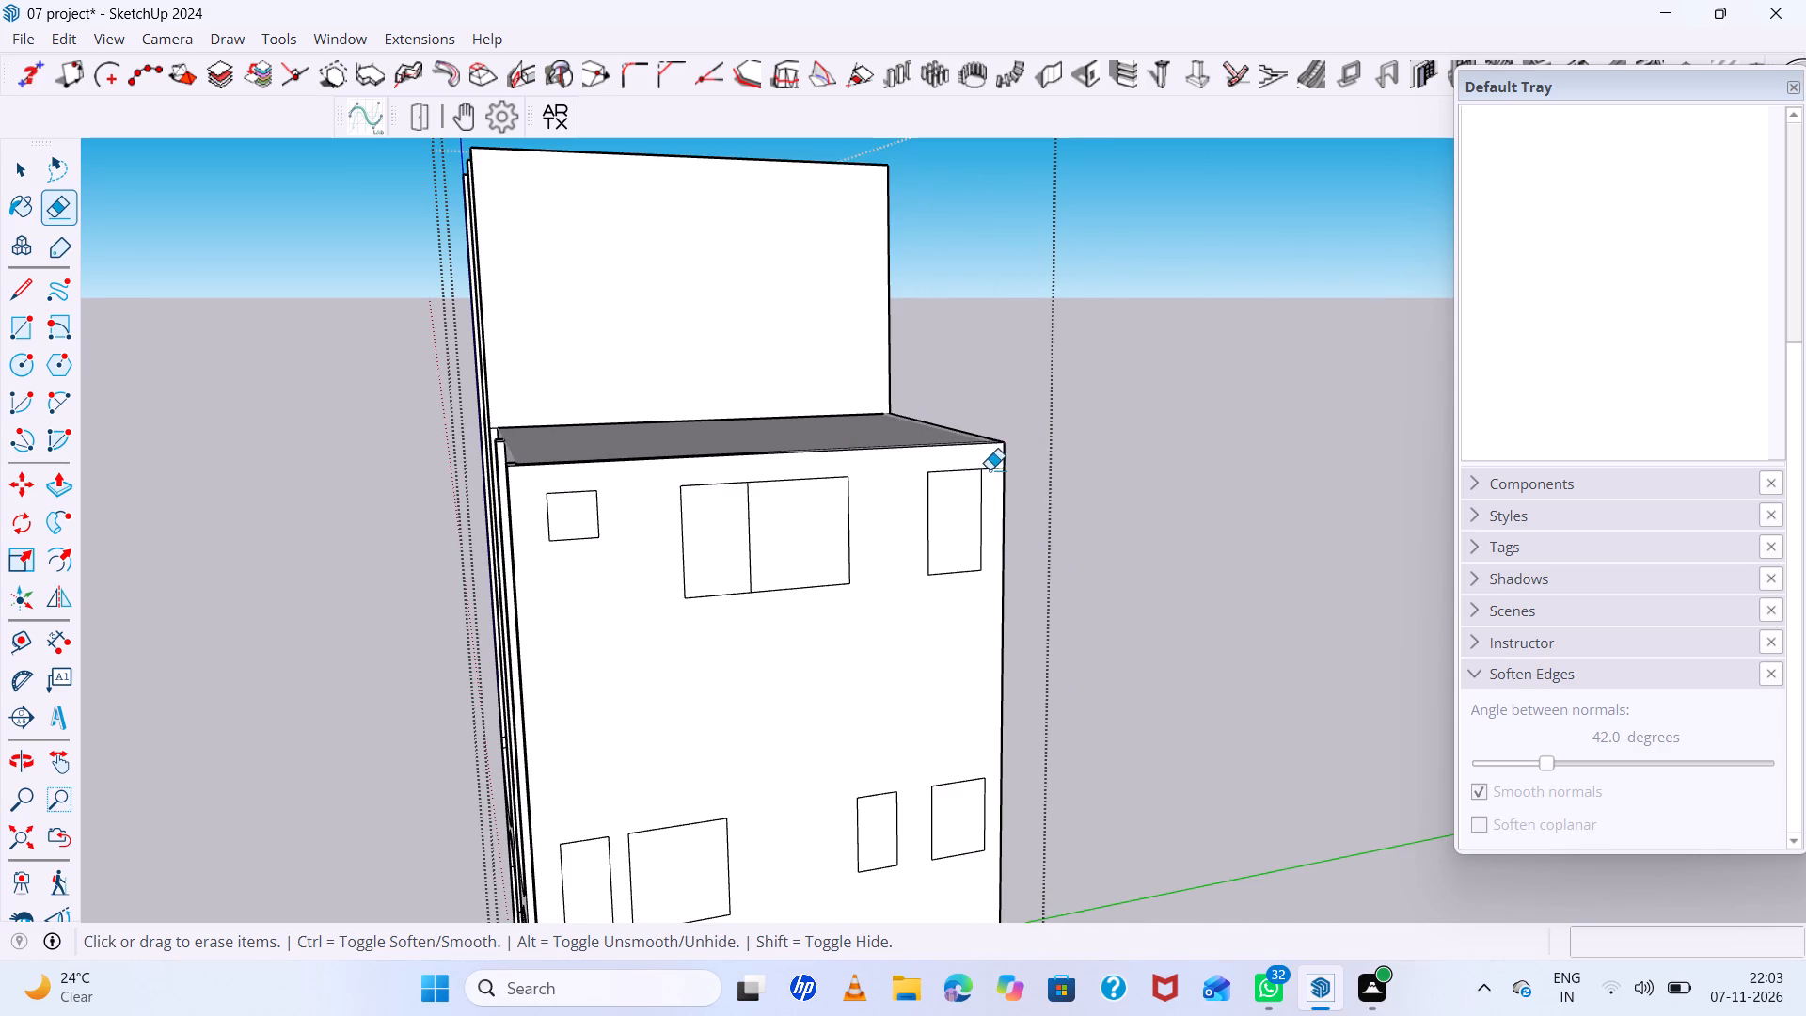
left_click(990, 469)
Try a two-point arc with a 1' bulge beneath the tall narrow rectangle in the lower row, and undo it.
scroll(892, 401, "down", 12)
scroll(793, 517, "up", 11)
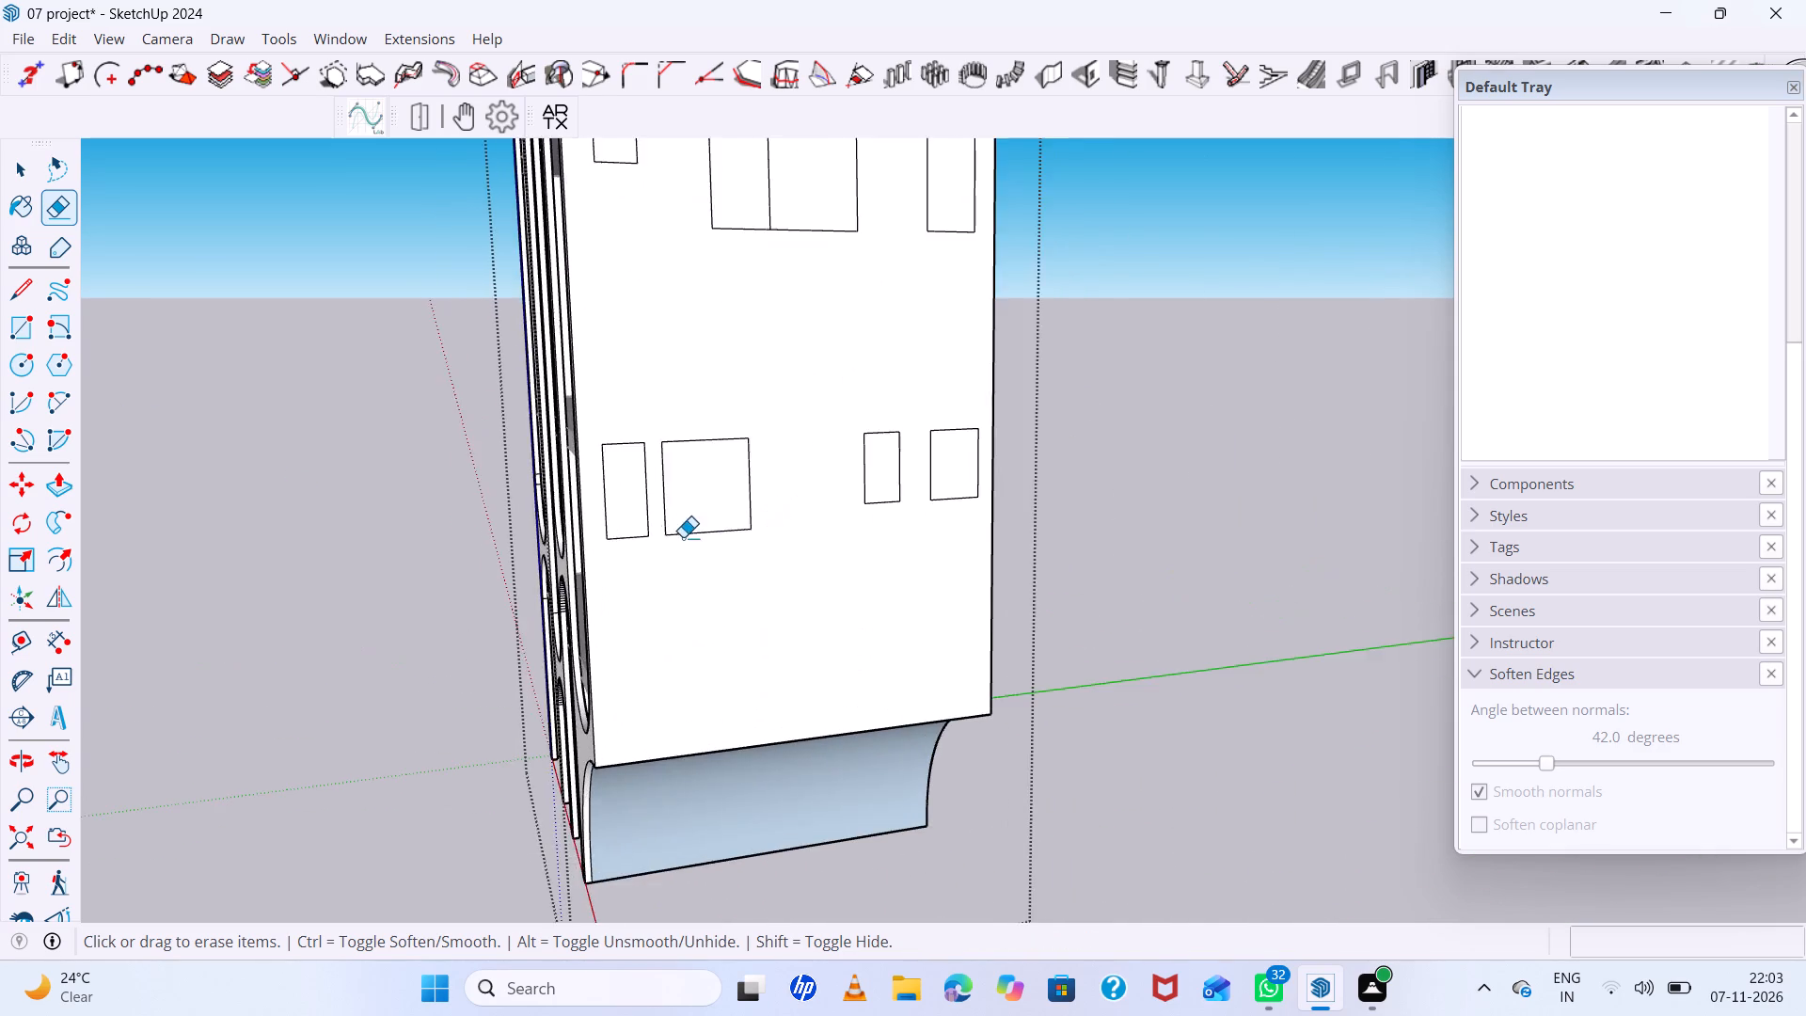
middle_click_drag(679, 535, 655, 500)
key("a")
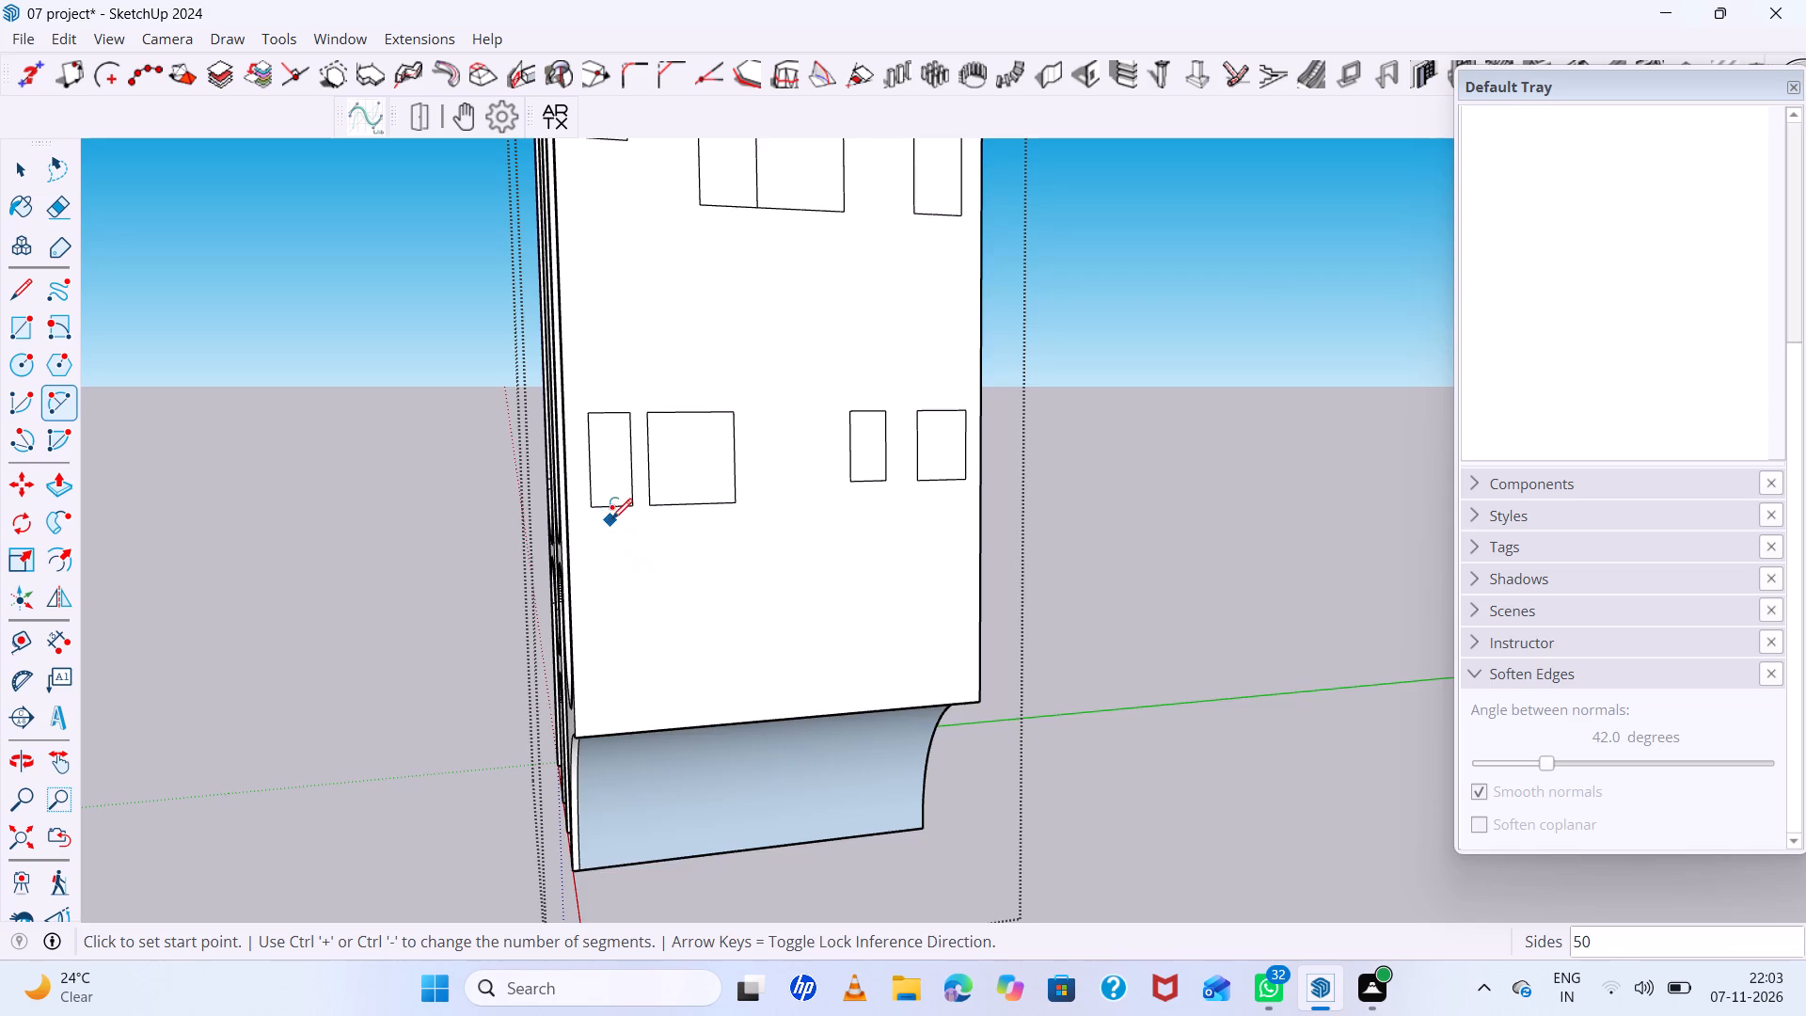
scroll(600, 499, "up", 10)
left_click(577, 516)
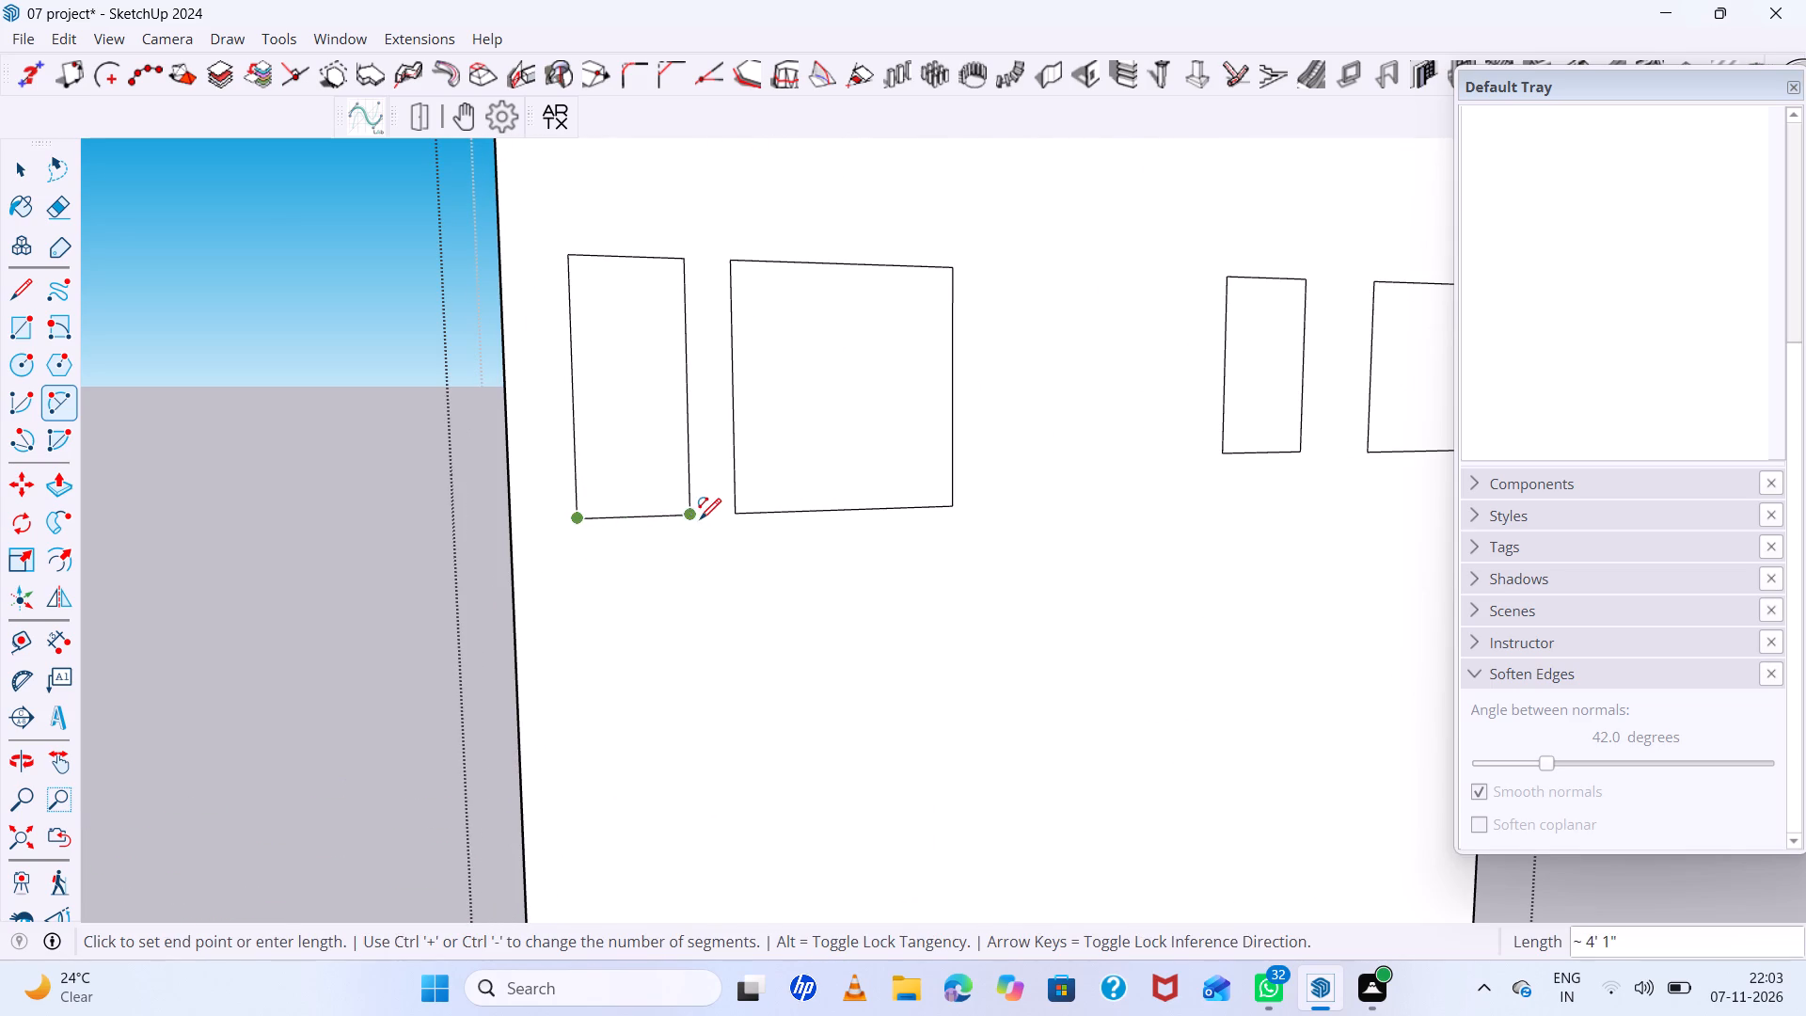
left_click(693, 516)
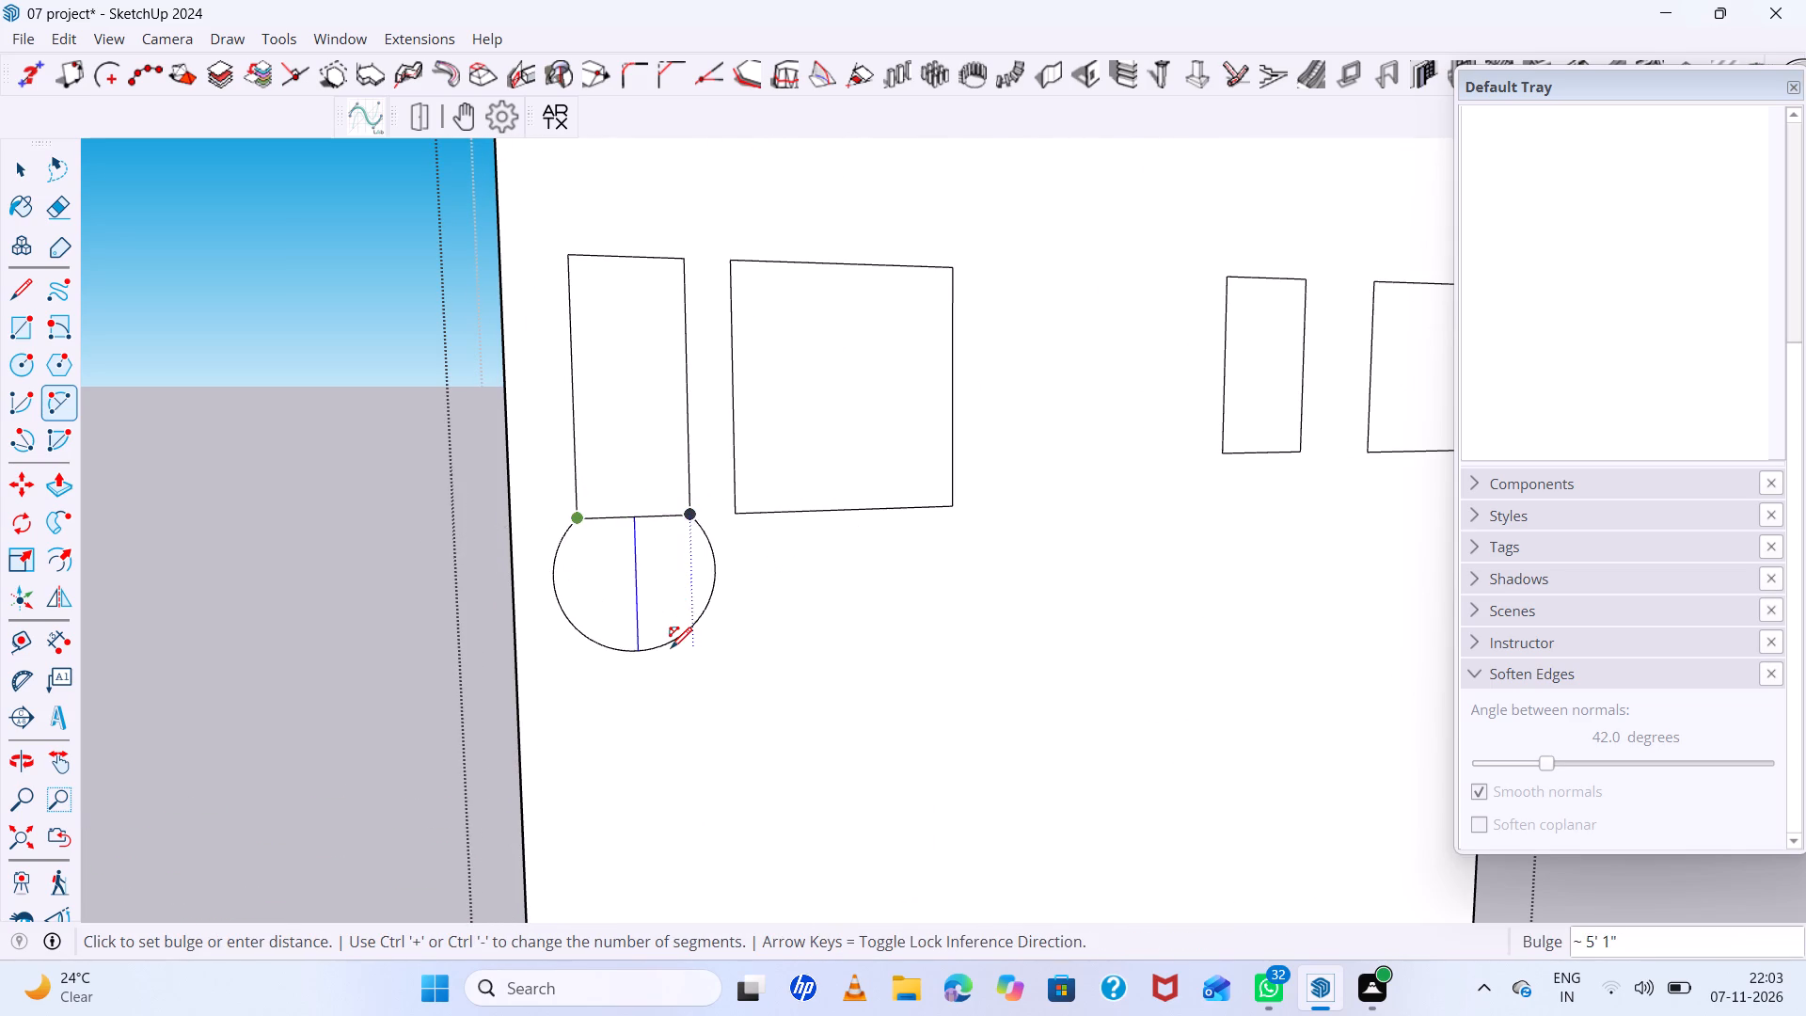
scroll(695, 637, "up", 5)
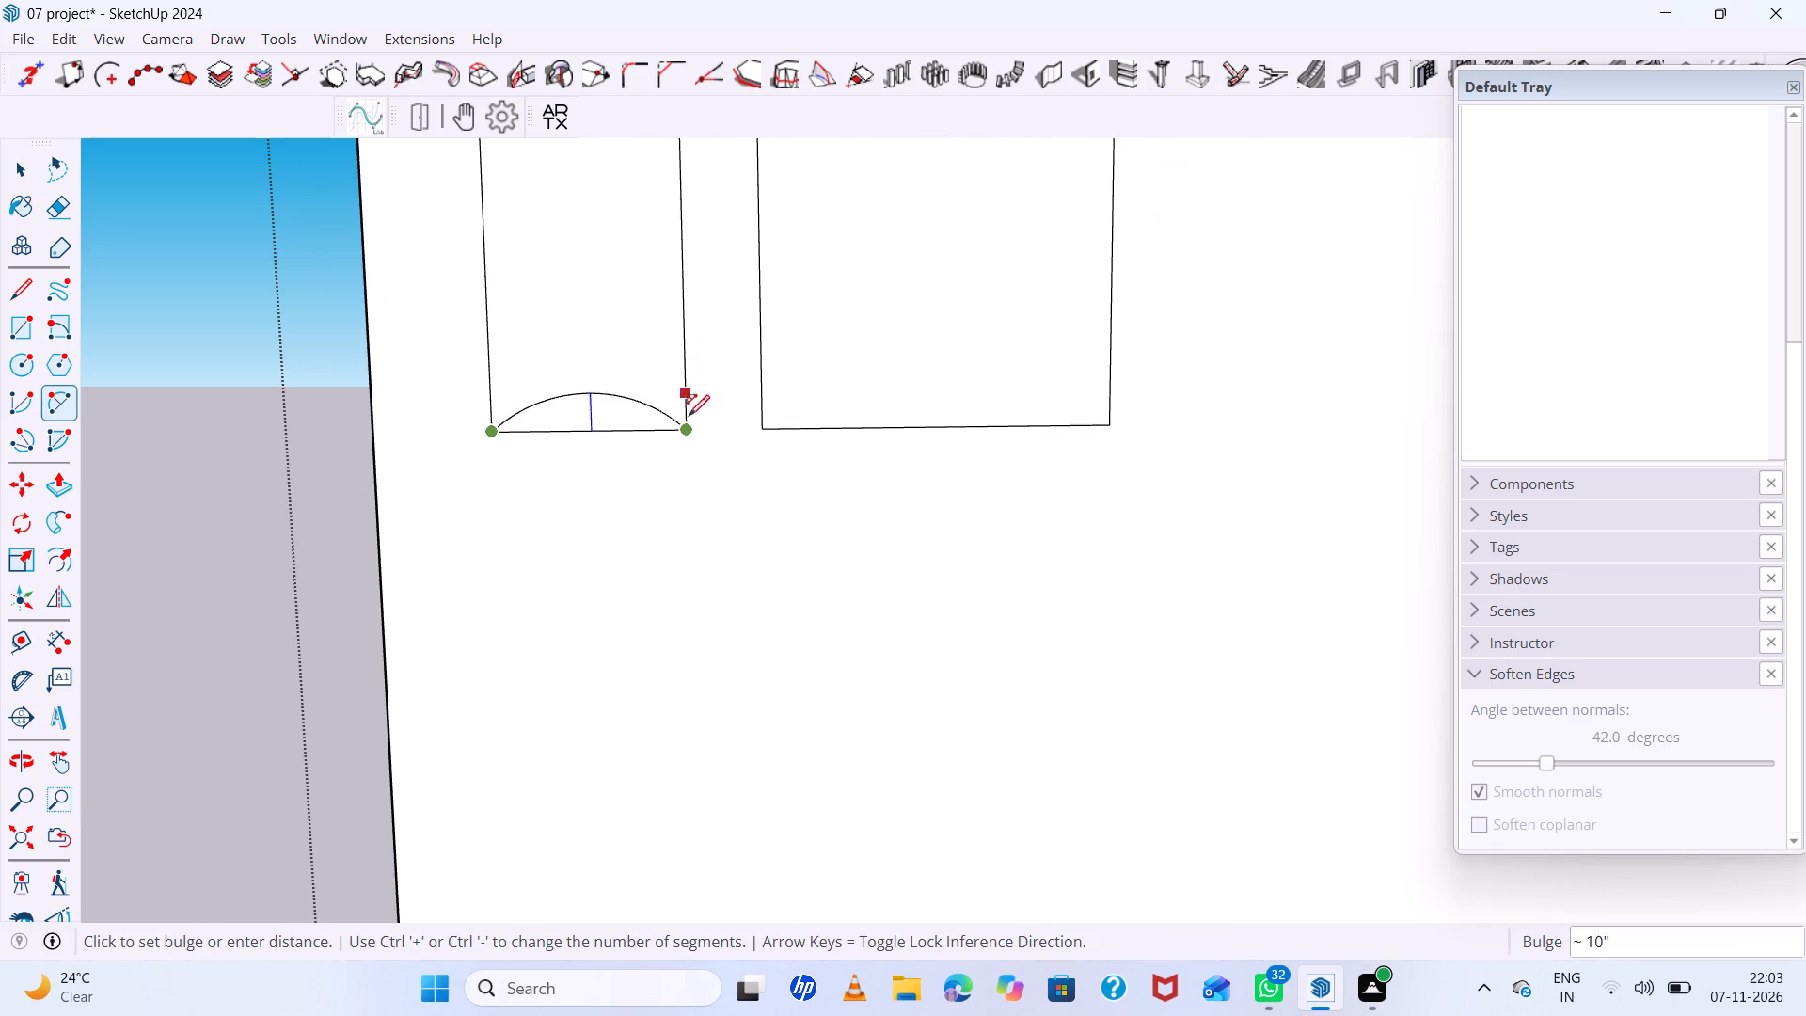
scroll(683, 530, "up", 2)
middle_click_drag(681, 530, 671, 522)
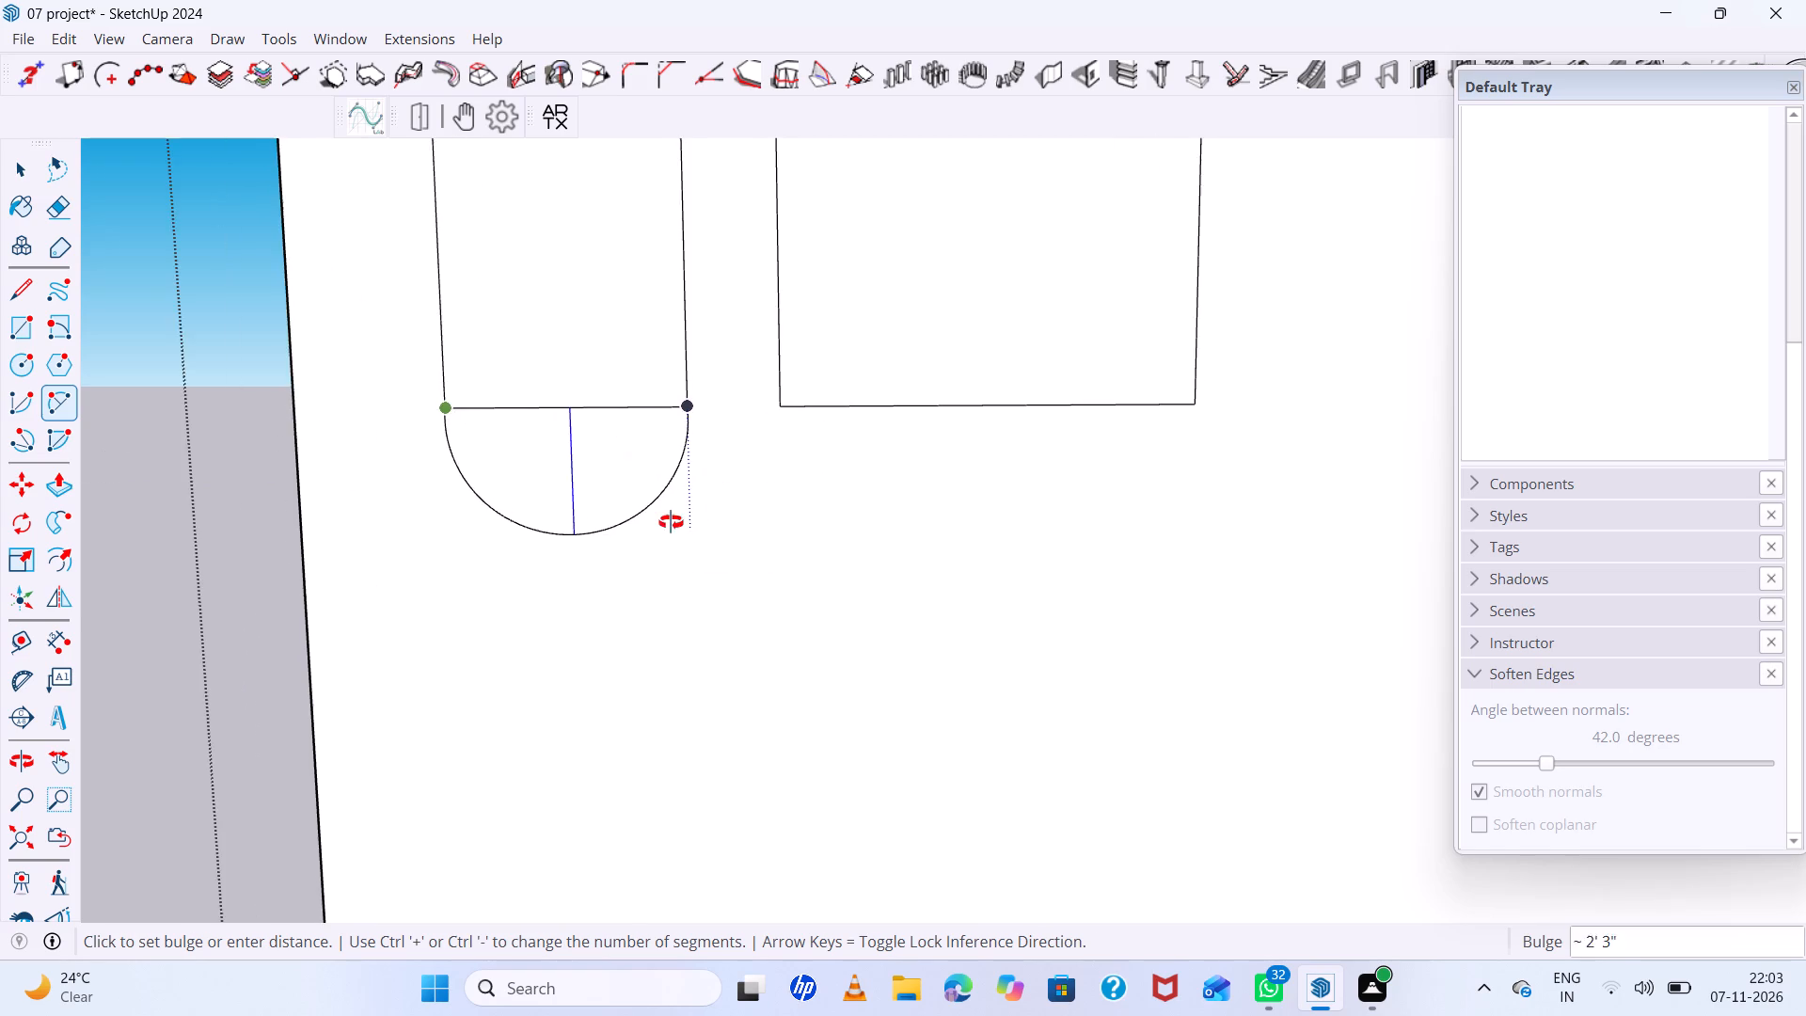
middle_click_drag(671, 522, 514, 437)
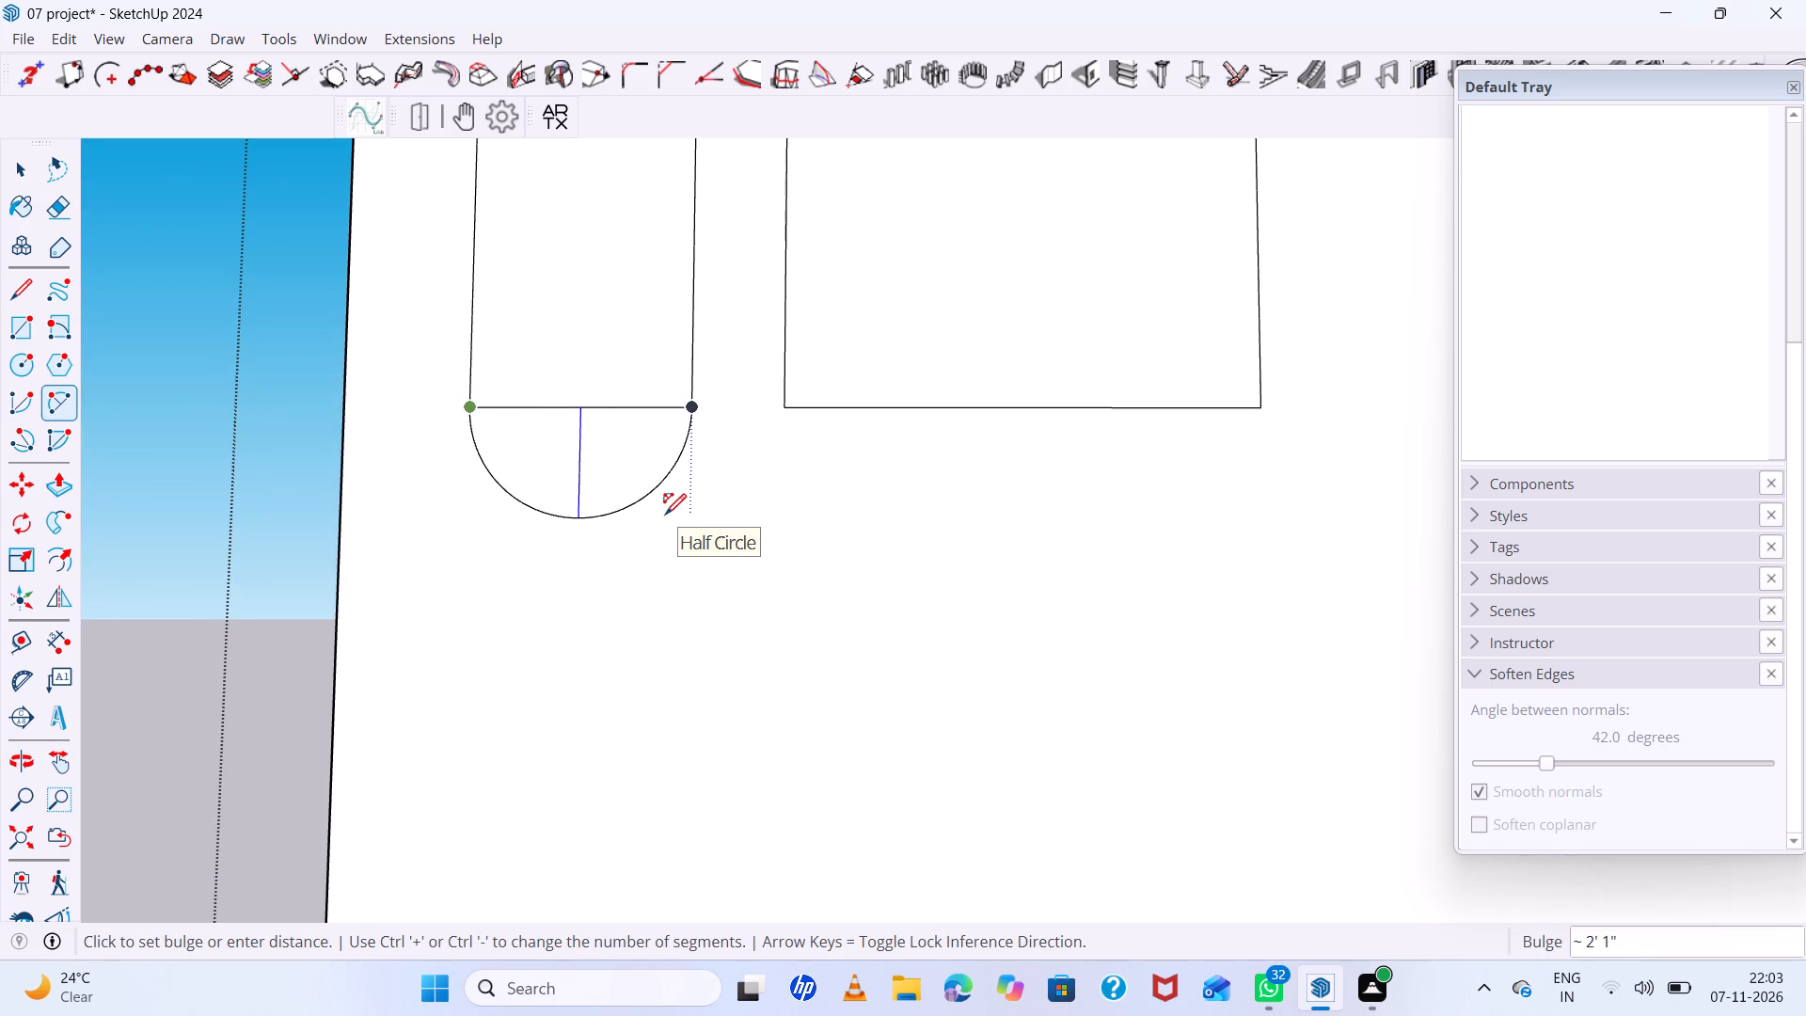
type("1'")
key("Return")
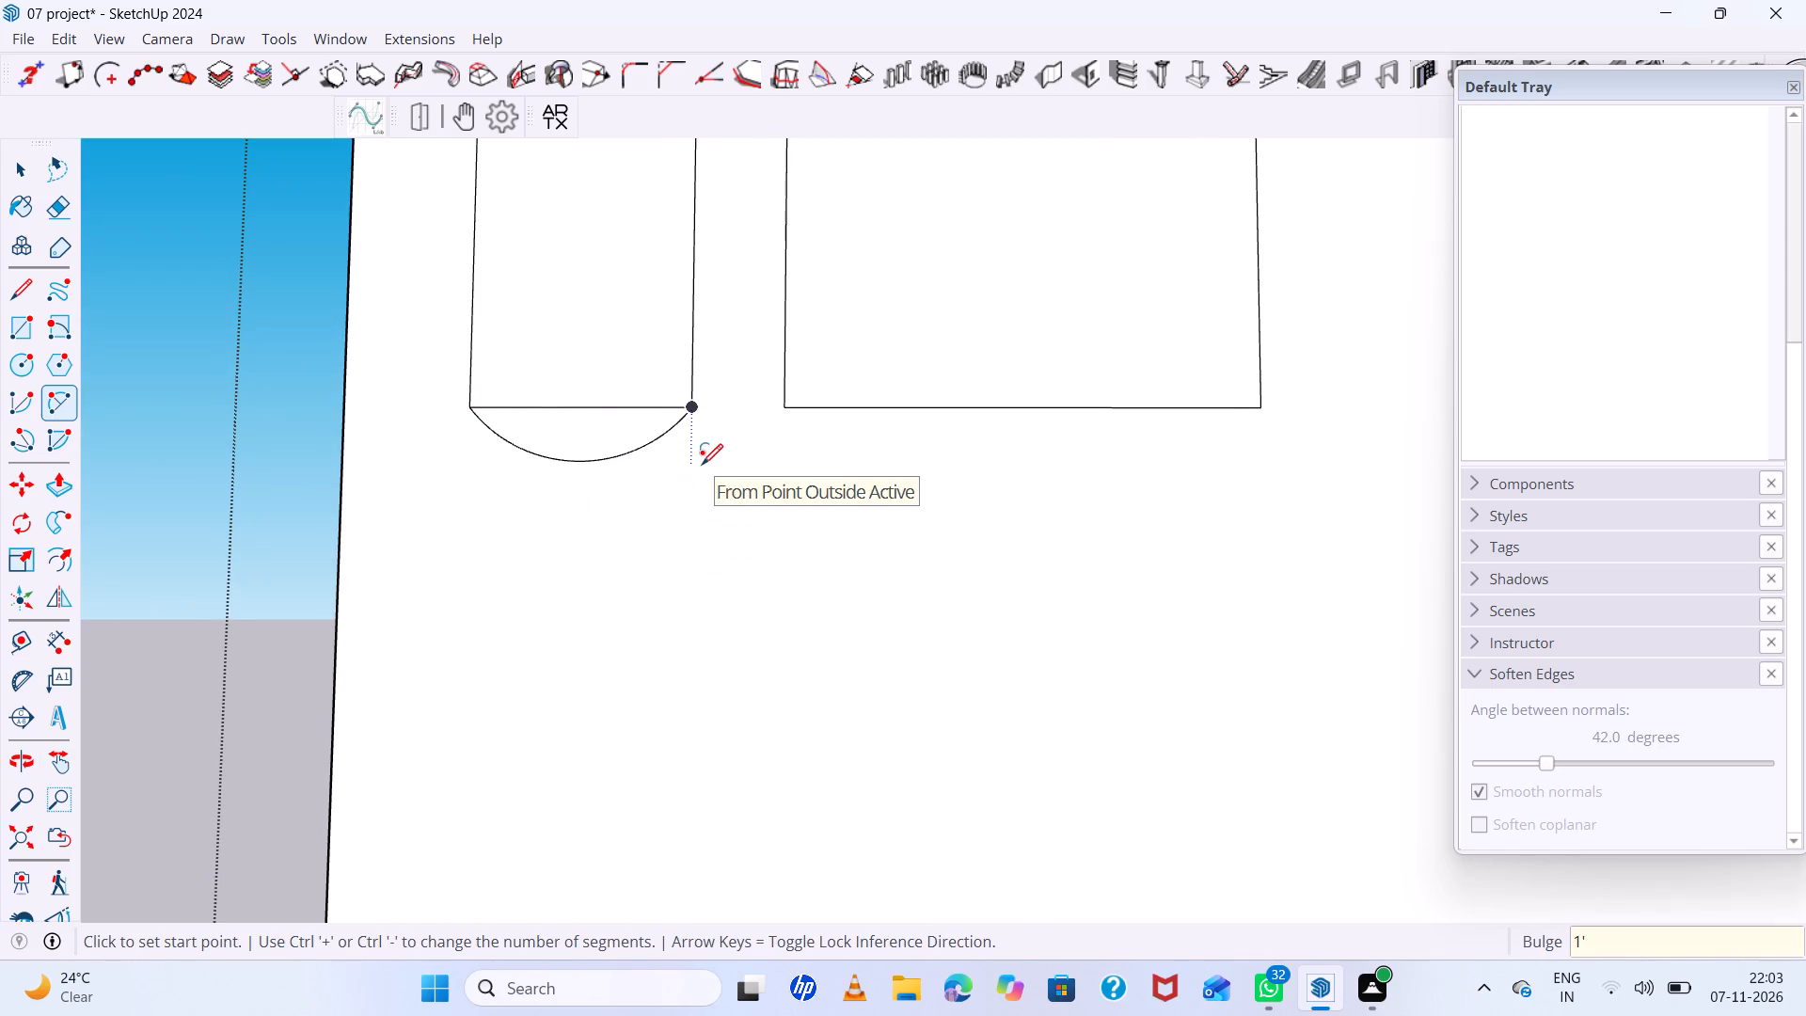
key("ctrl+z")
Draw a half-circle arc with about 2' 1" bulge beneath the lower row's tall narrow rectangle and a larger rounded arc beneath the adjacent wide one.
left_click(468, 405)
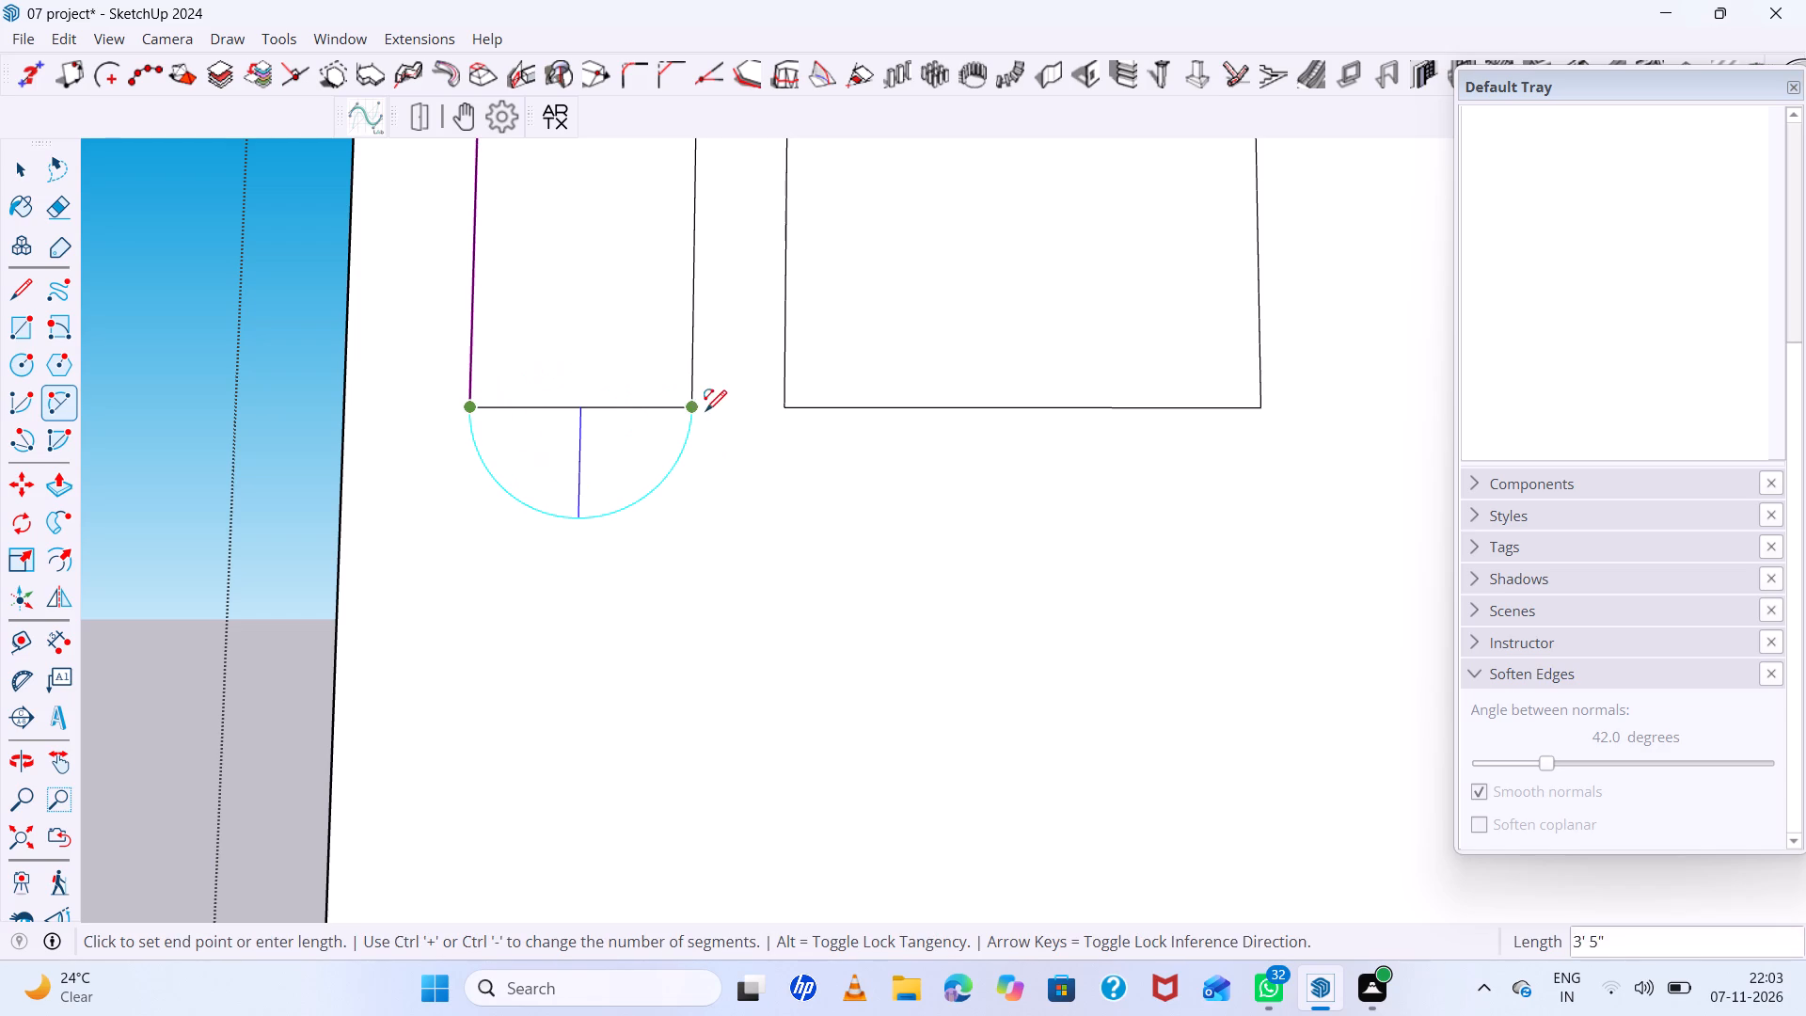
left_click(689, 405)
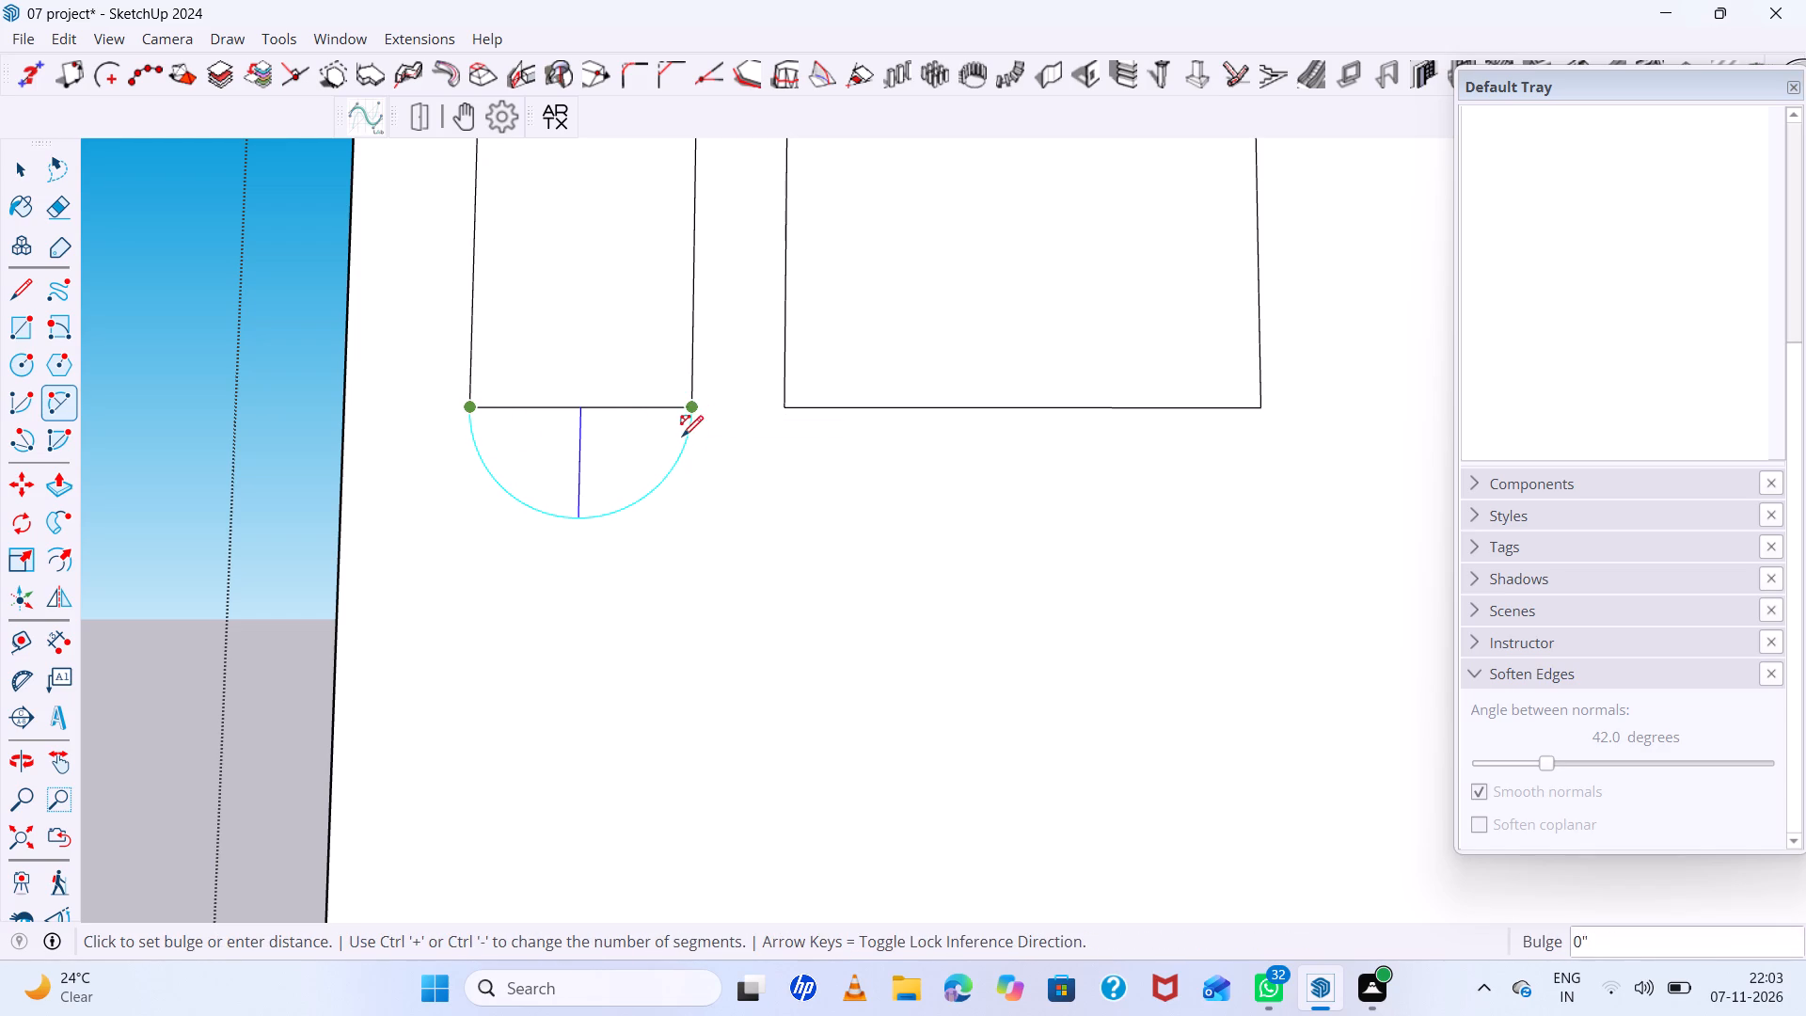
left_click(676, 516)
left_click(788, 410)
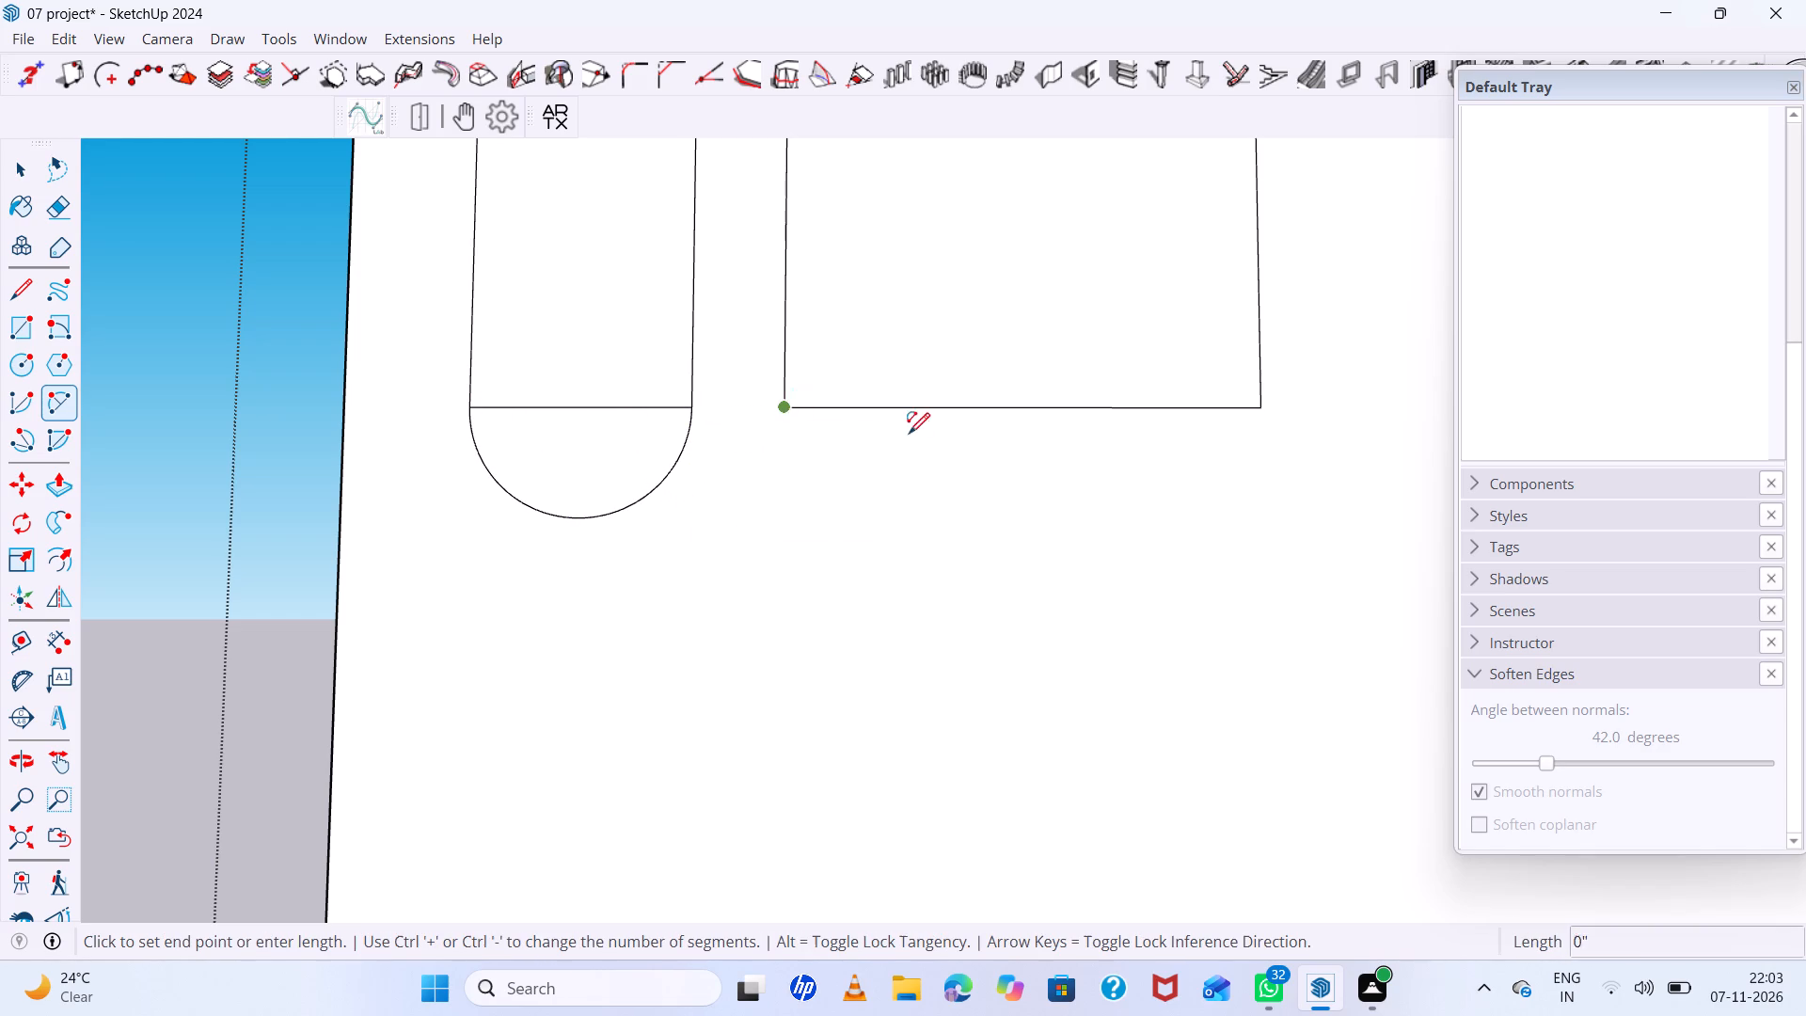
left_click(1257, 405)
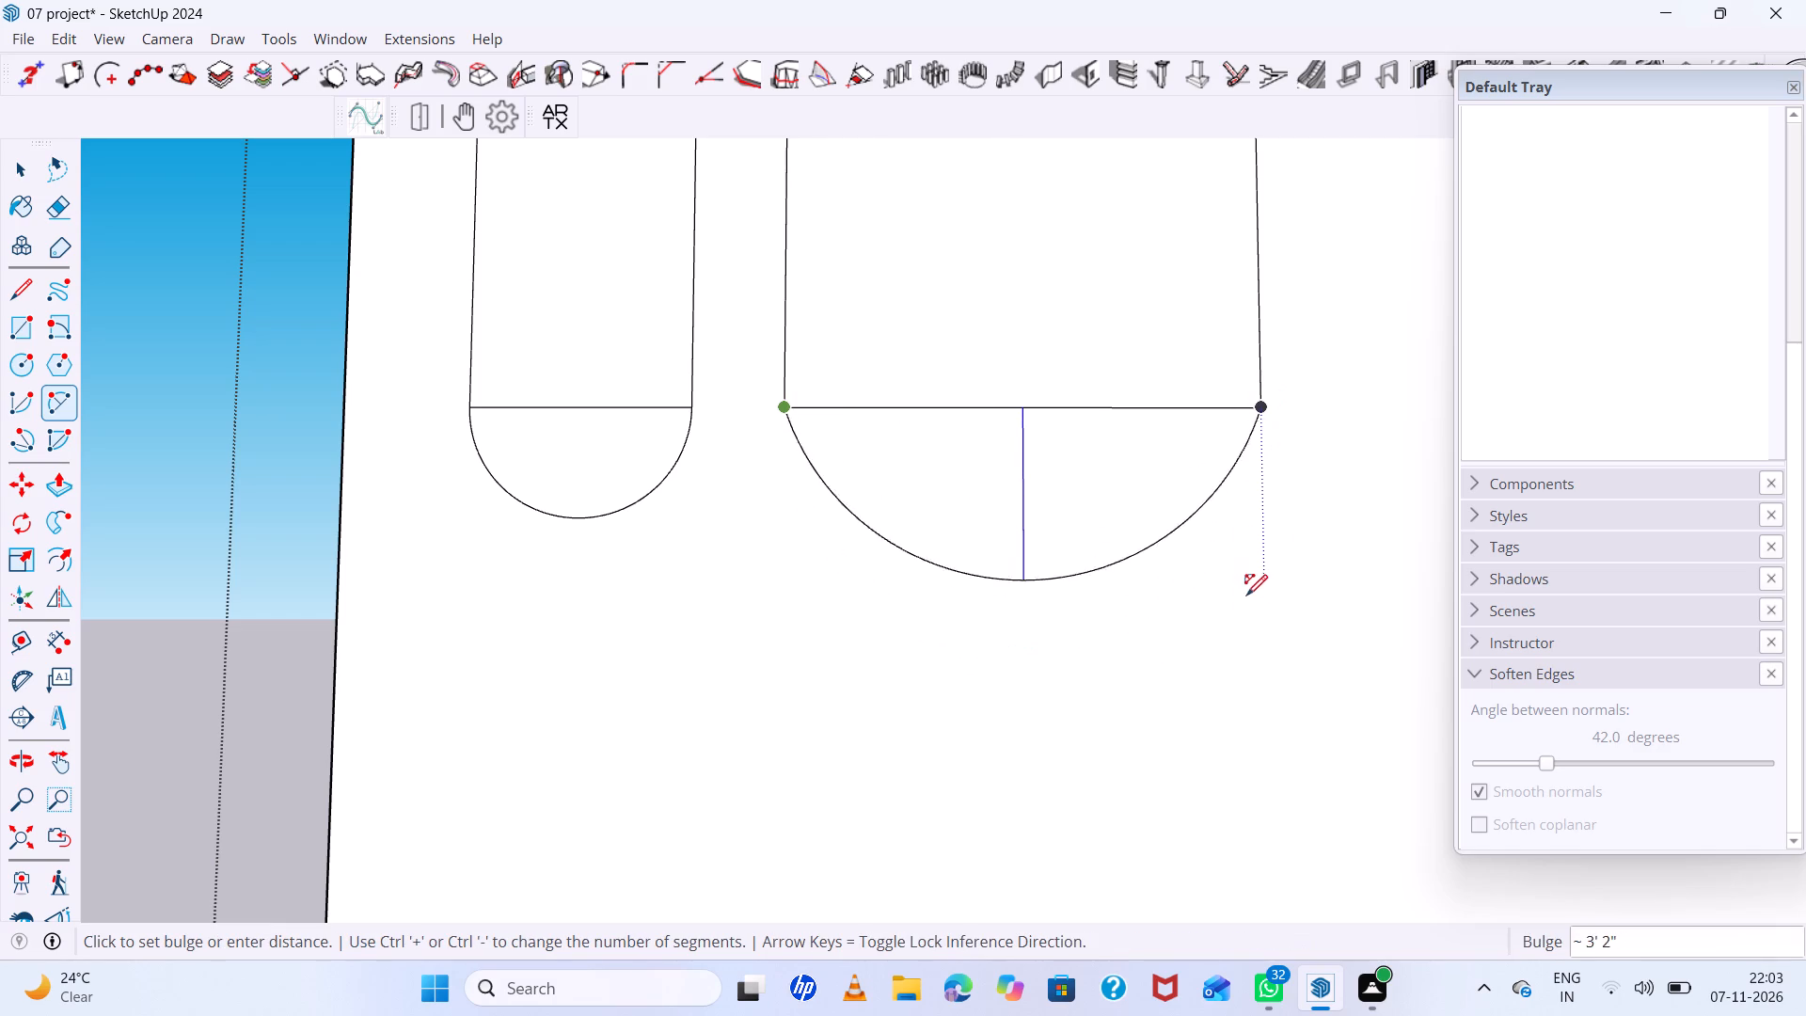
left_click(1245, 678)
Draw a half-circle arc with a 2' 10" bulge beneath the lower row's rectangle nearest the wall's right edge.
scroll(963, 488, "down", 8)
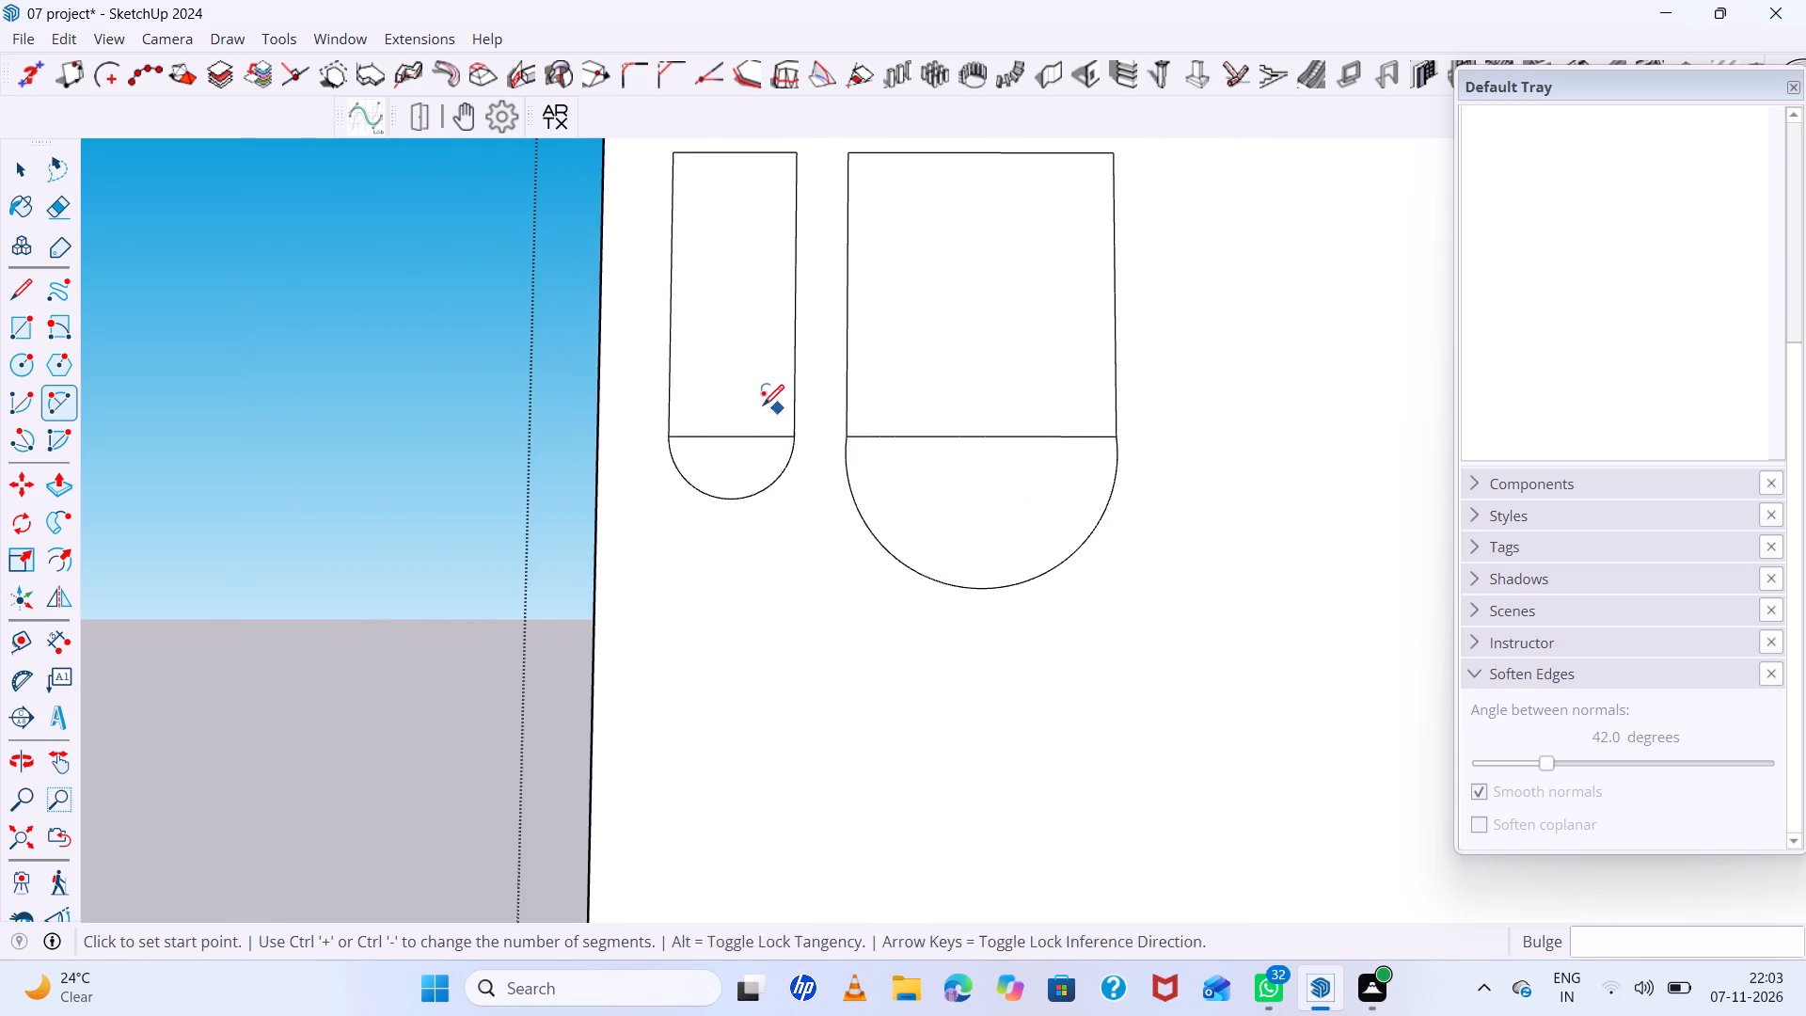
scroll(763, 405, "down", 6)
scroll(887, 457, "down", 6)
middle_click_drag(890, 480, 879, 607)
scroll(832, 519, "up", 6)
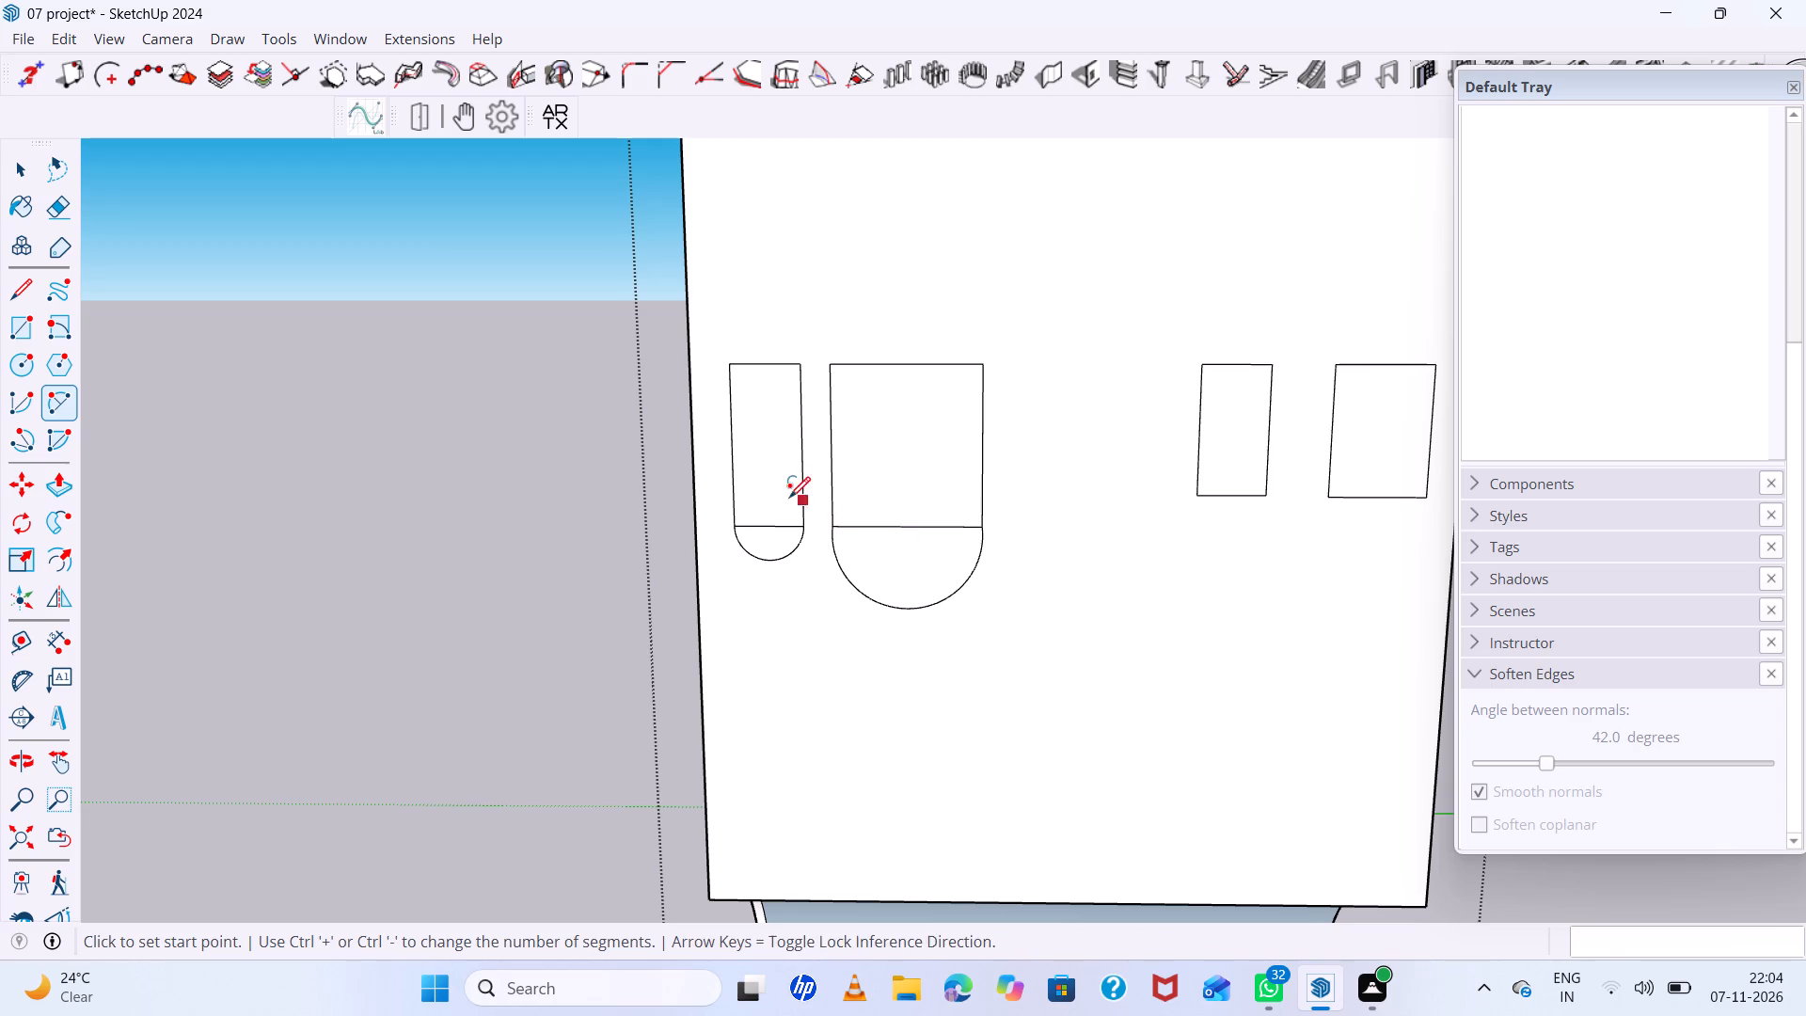
scroll(665, 483, "down", 5)
scroll(1196, 507, "up", 6)
scroll(987, 486, "down", 17)
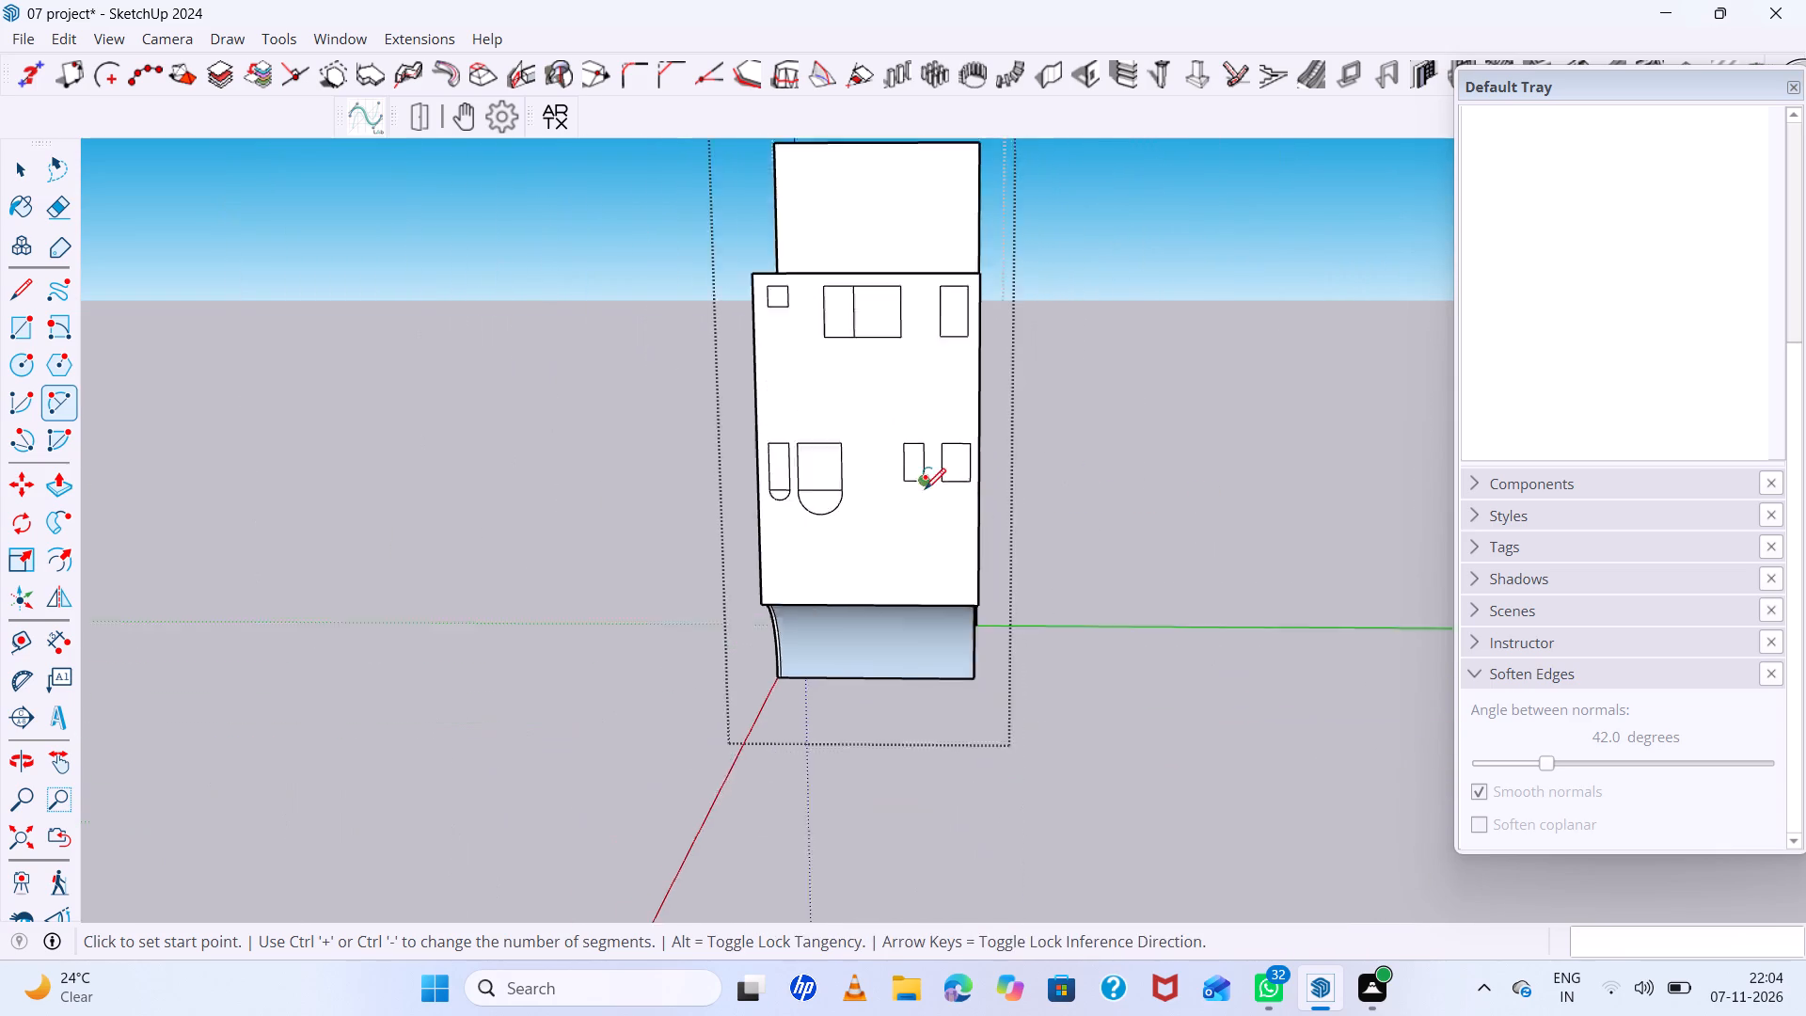
scroll(925, 489, "down", 2)
scroll(984, 408, "up", 4)
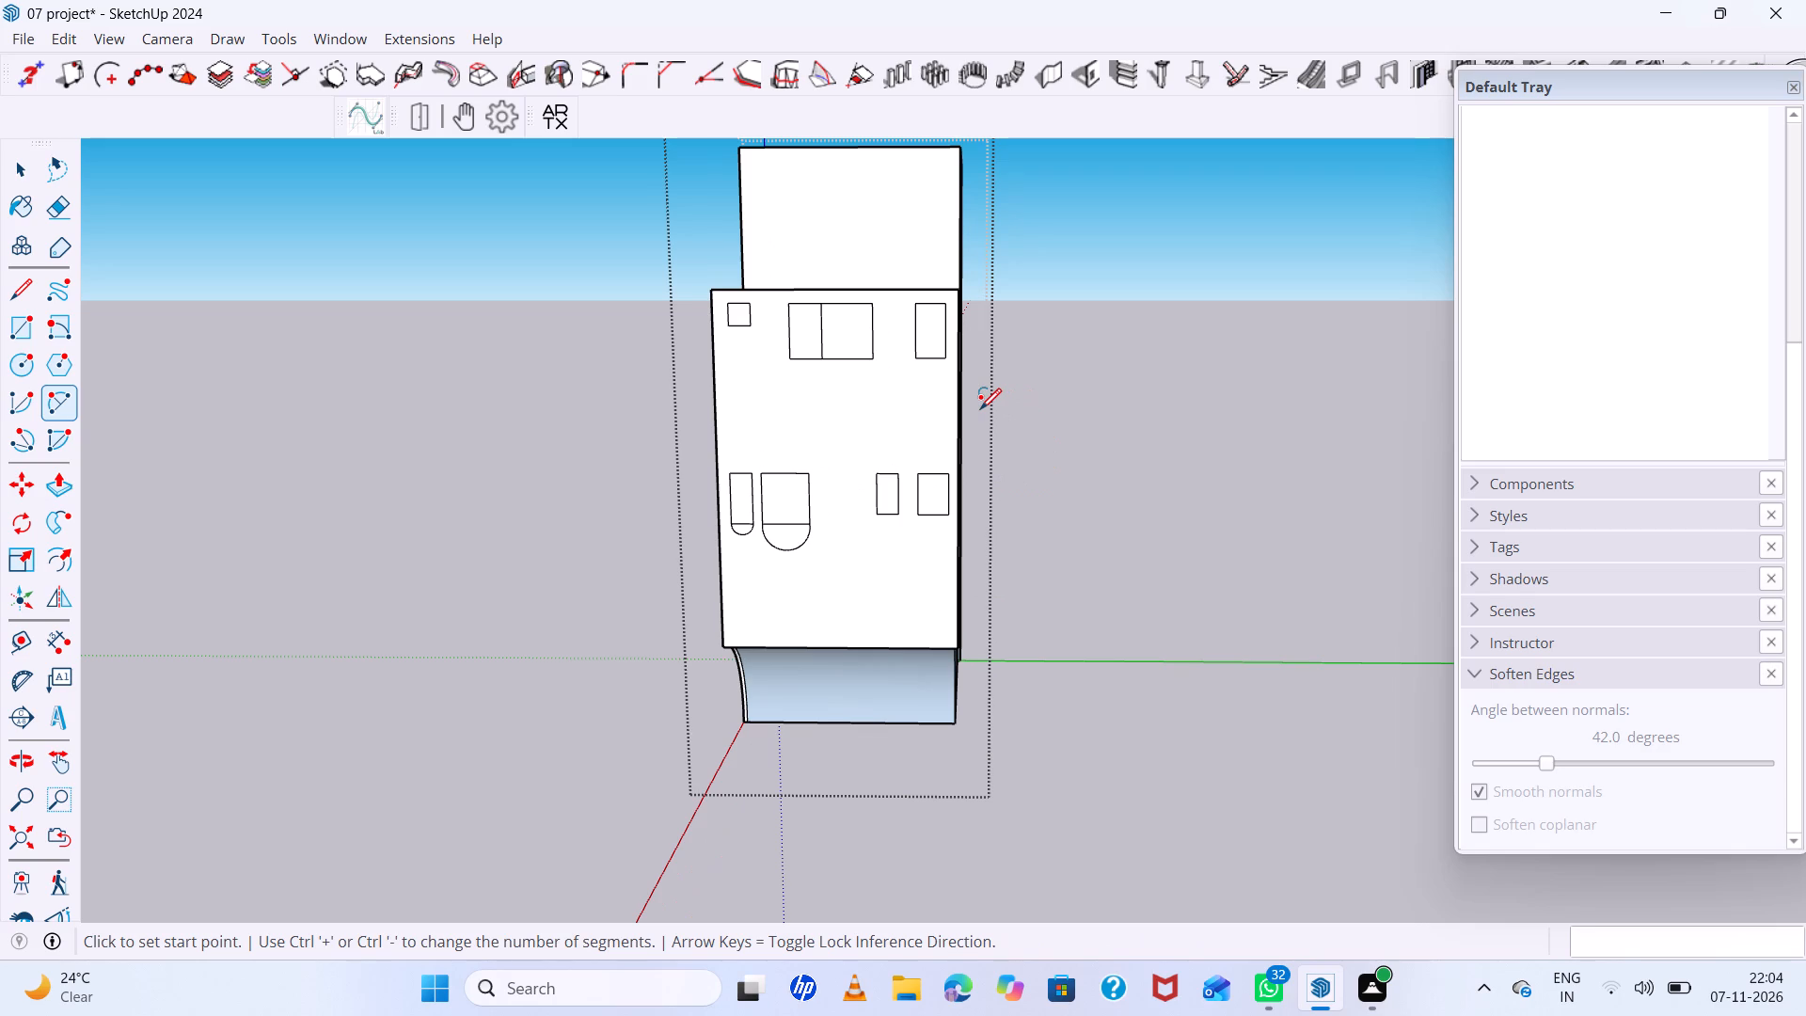
scroll(891, 503, "up", 10)
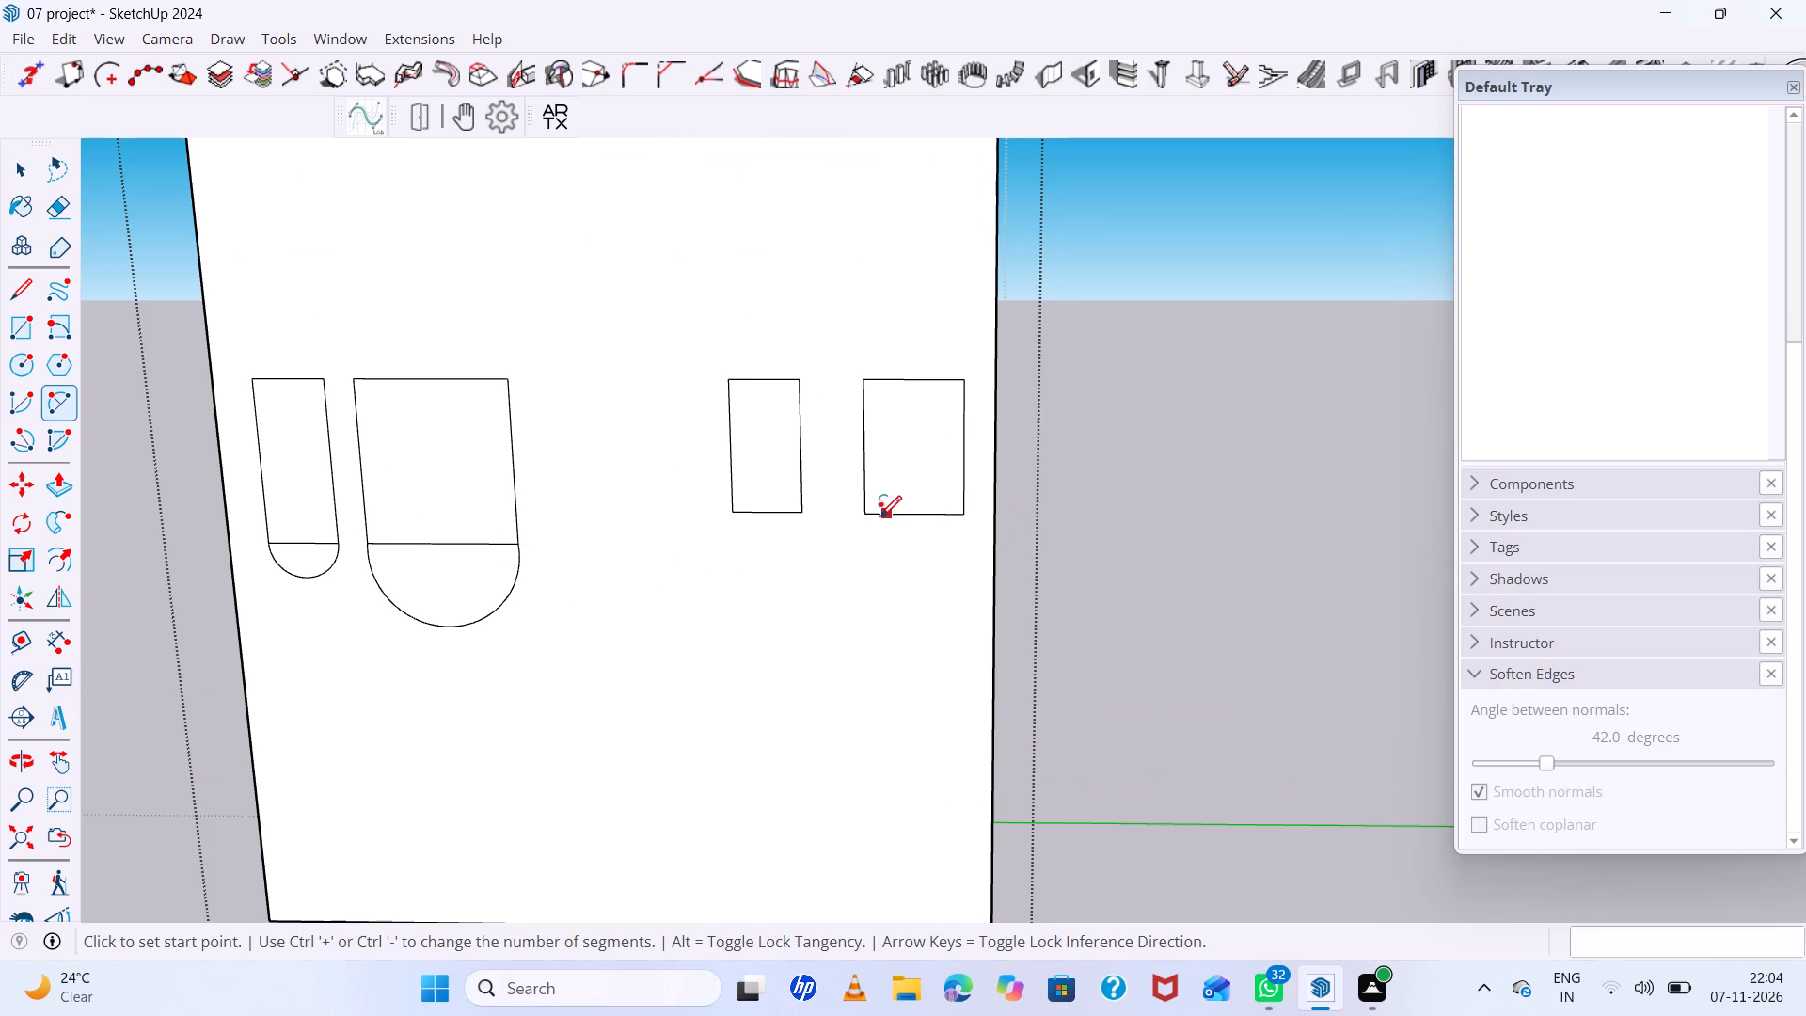
left_click(870, 515)
left_click(967, 514)
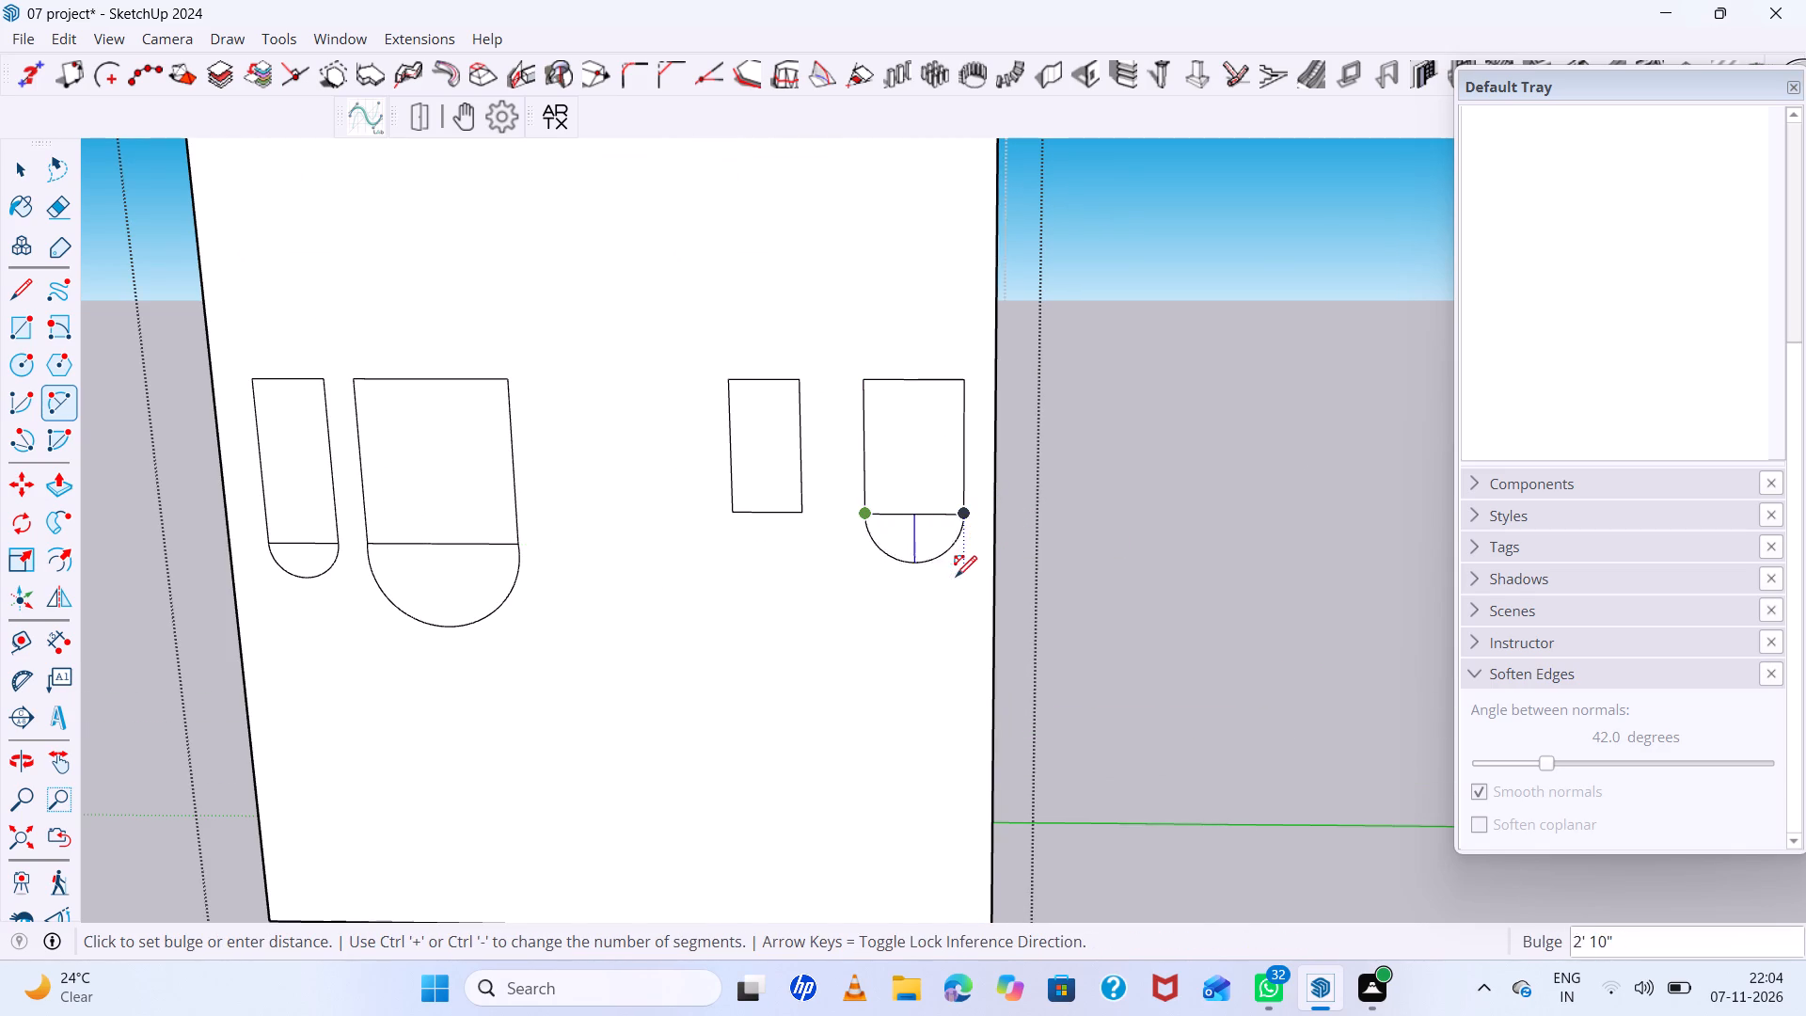
left_click(965, 564)
Draw a half-circle arc with about 2' 9" bulge beneath the upper row's tall rectangle nearest the wall's right edge.
scroll(897, 567, "down", 12)
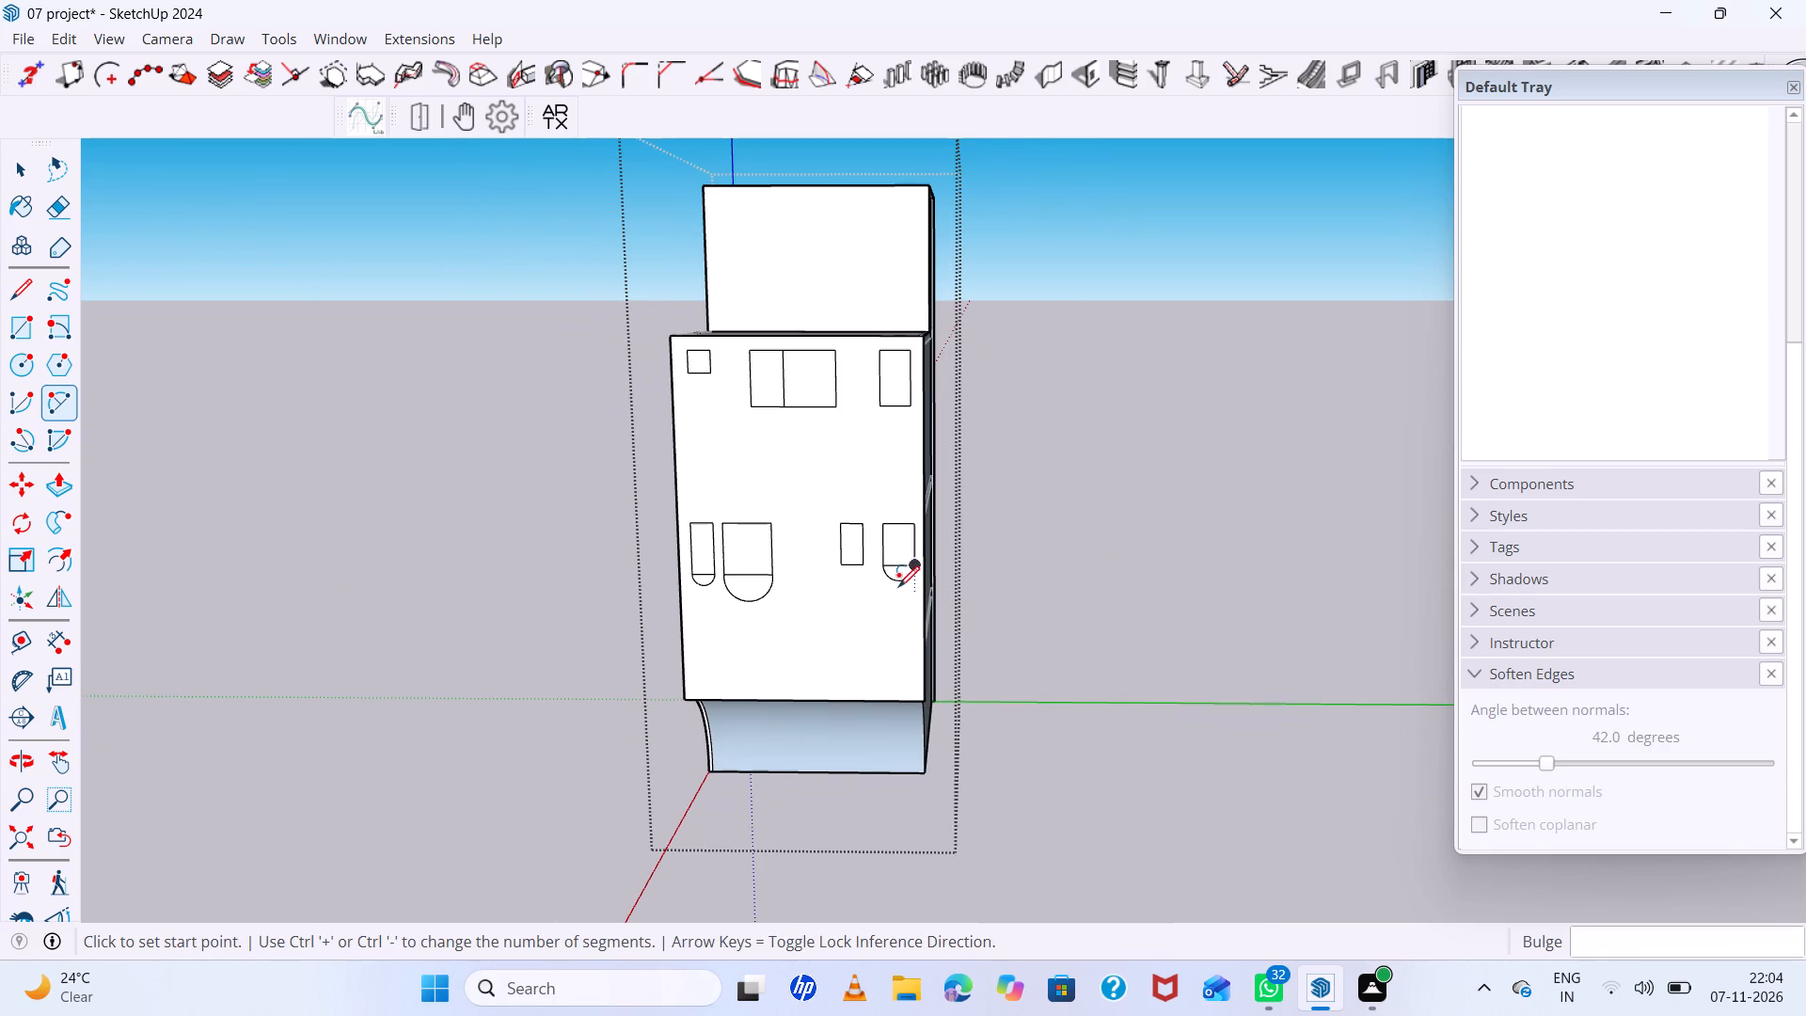
scroll(890, 320, "up", 5)
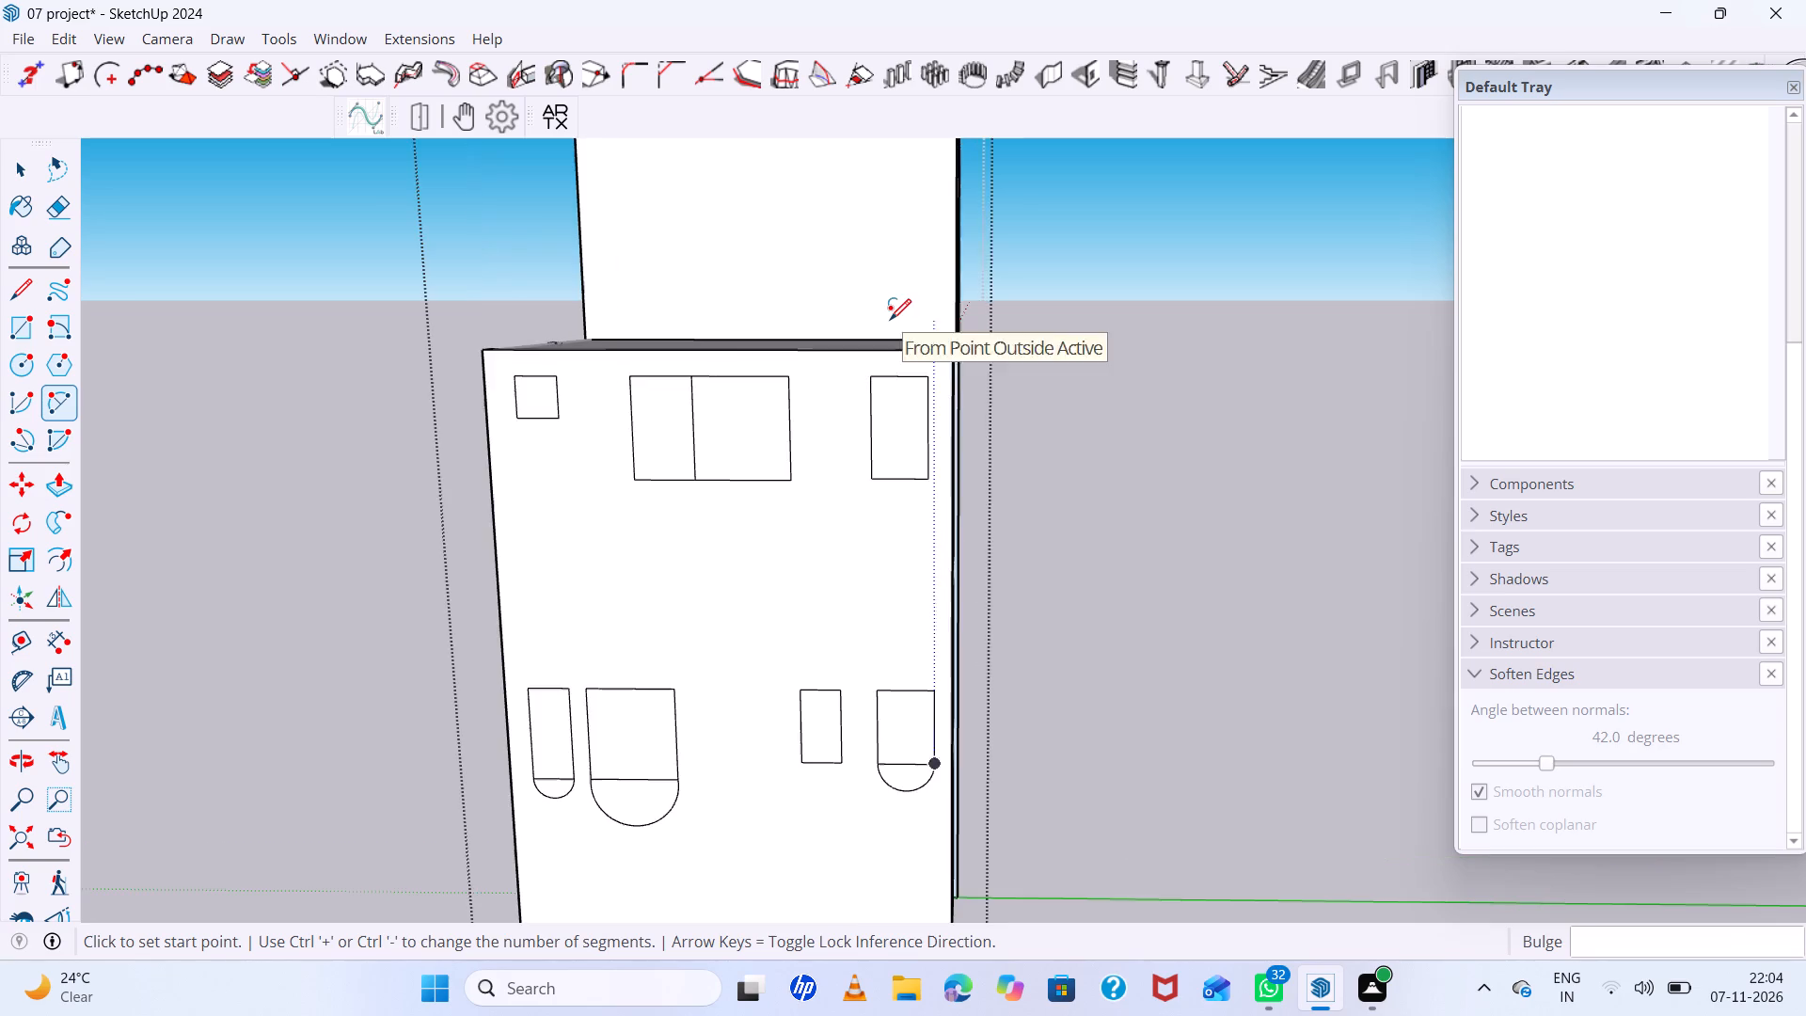
scroll(881, 461, "up", 6)
left_click(862, 495)
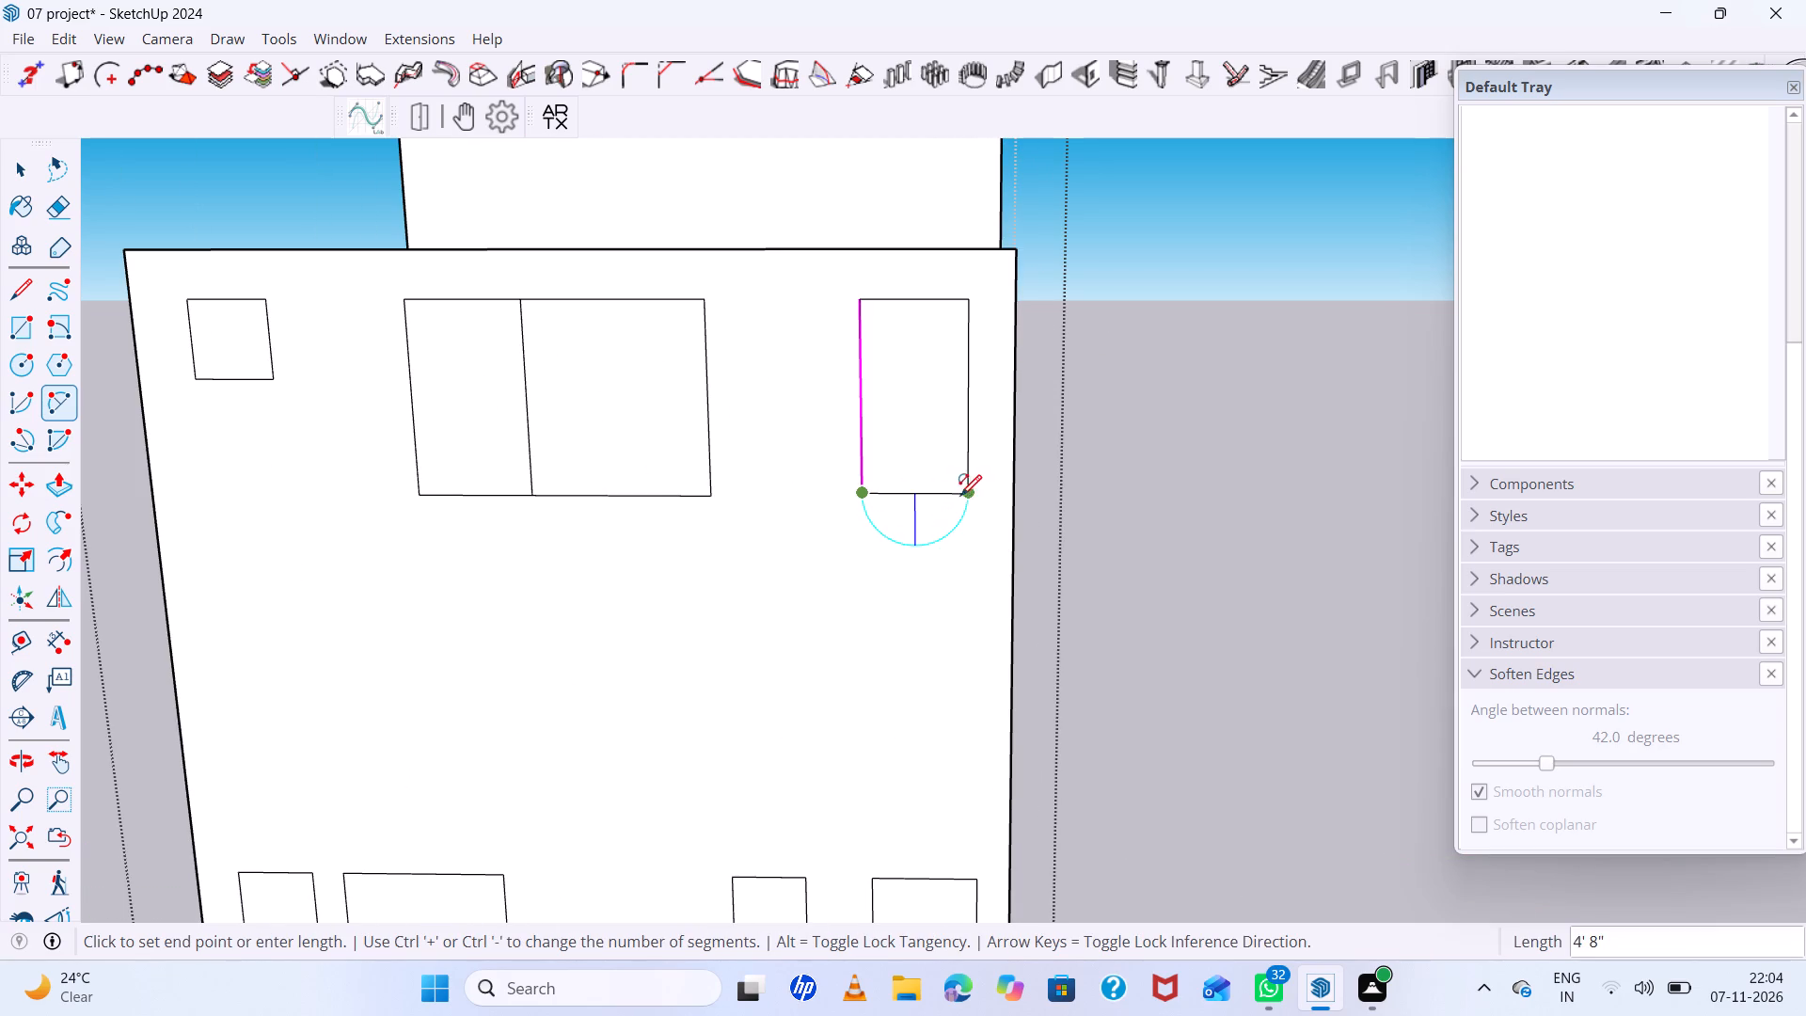
left_click(971, 495)
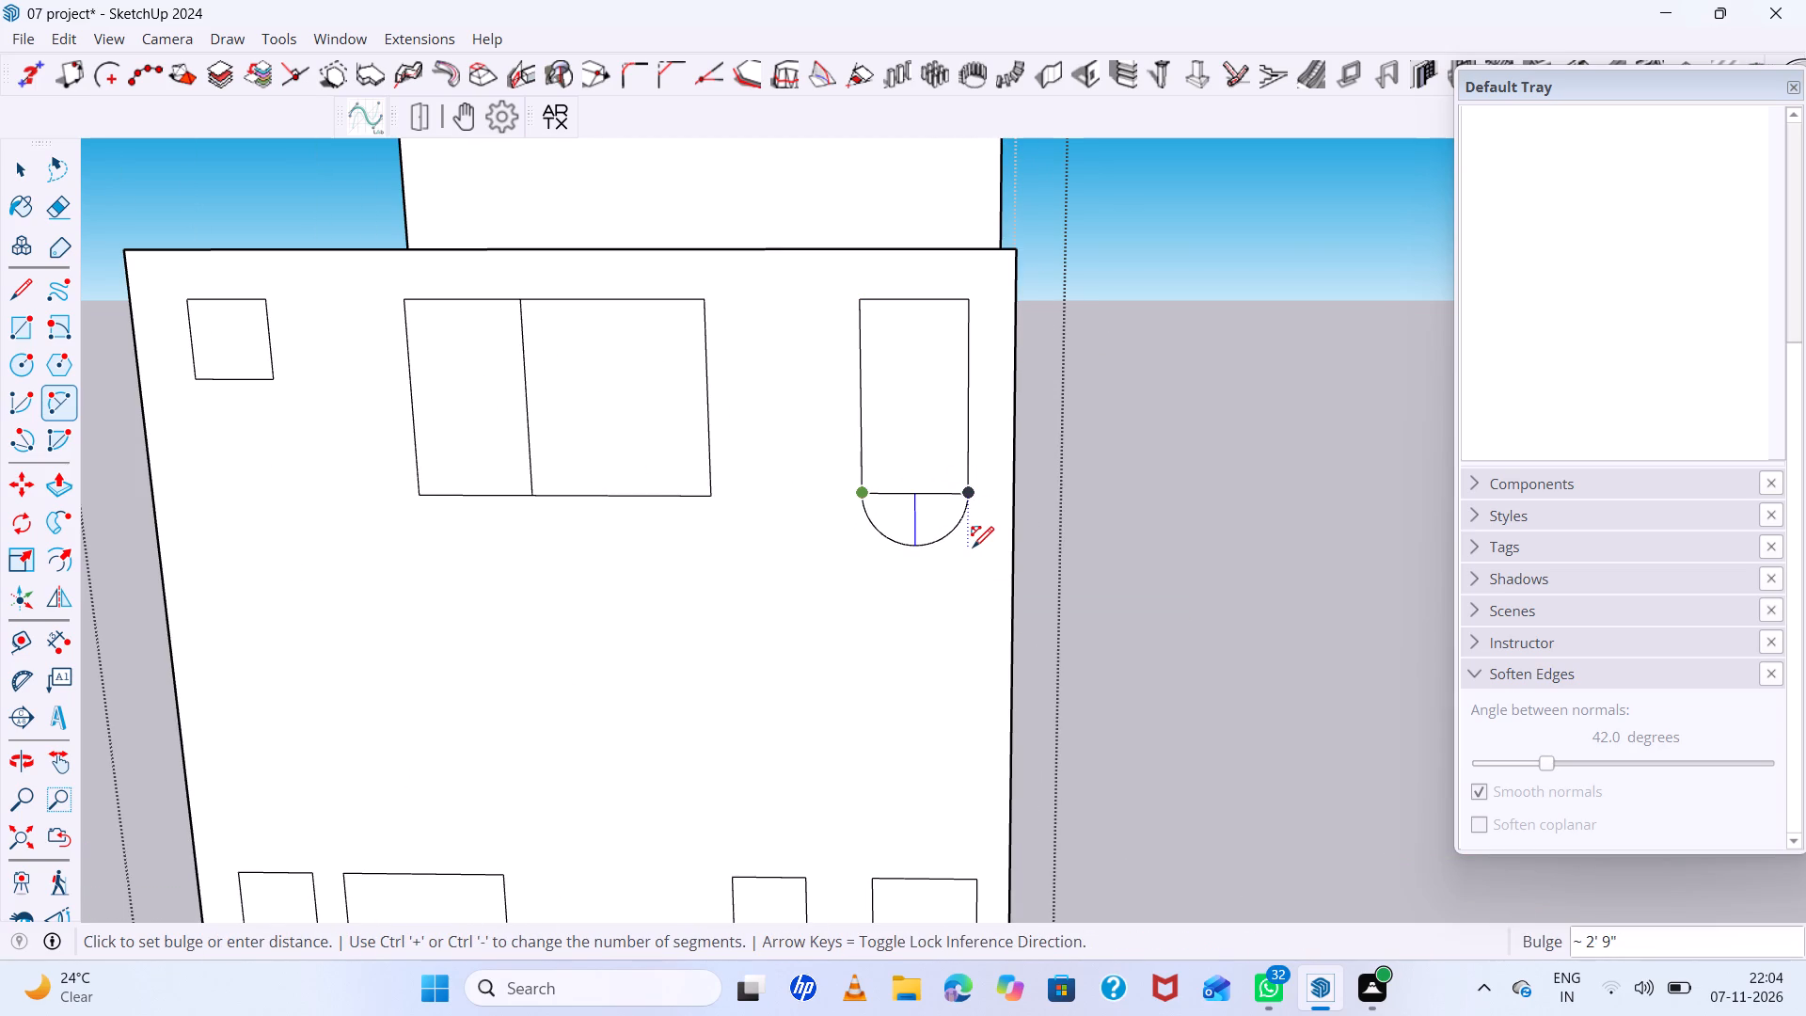
left_click(973, 547)
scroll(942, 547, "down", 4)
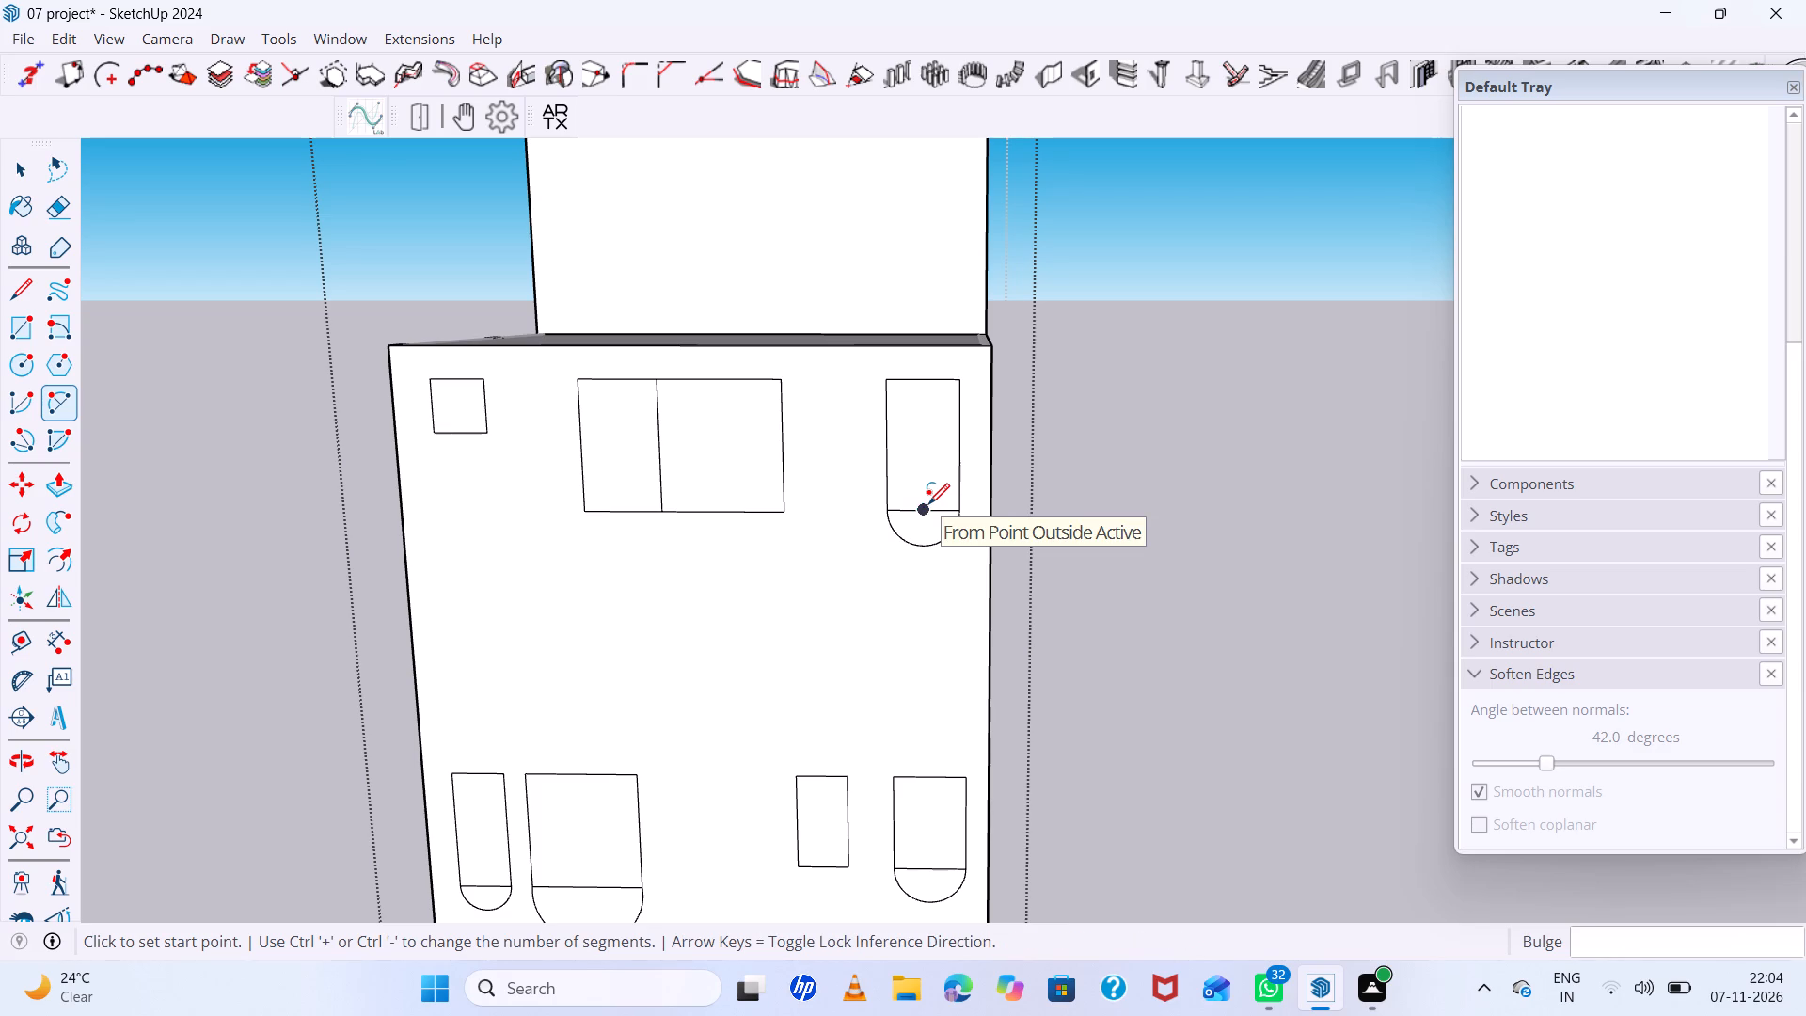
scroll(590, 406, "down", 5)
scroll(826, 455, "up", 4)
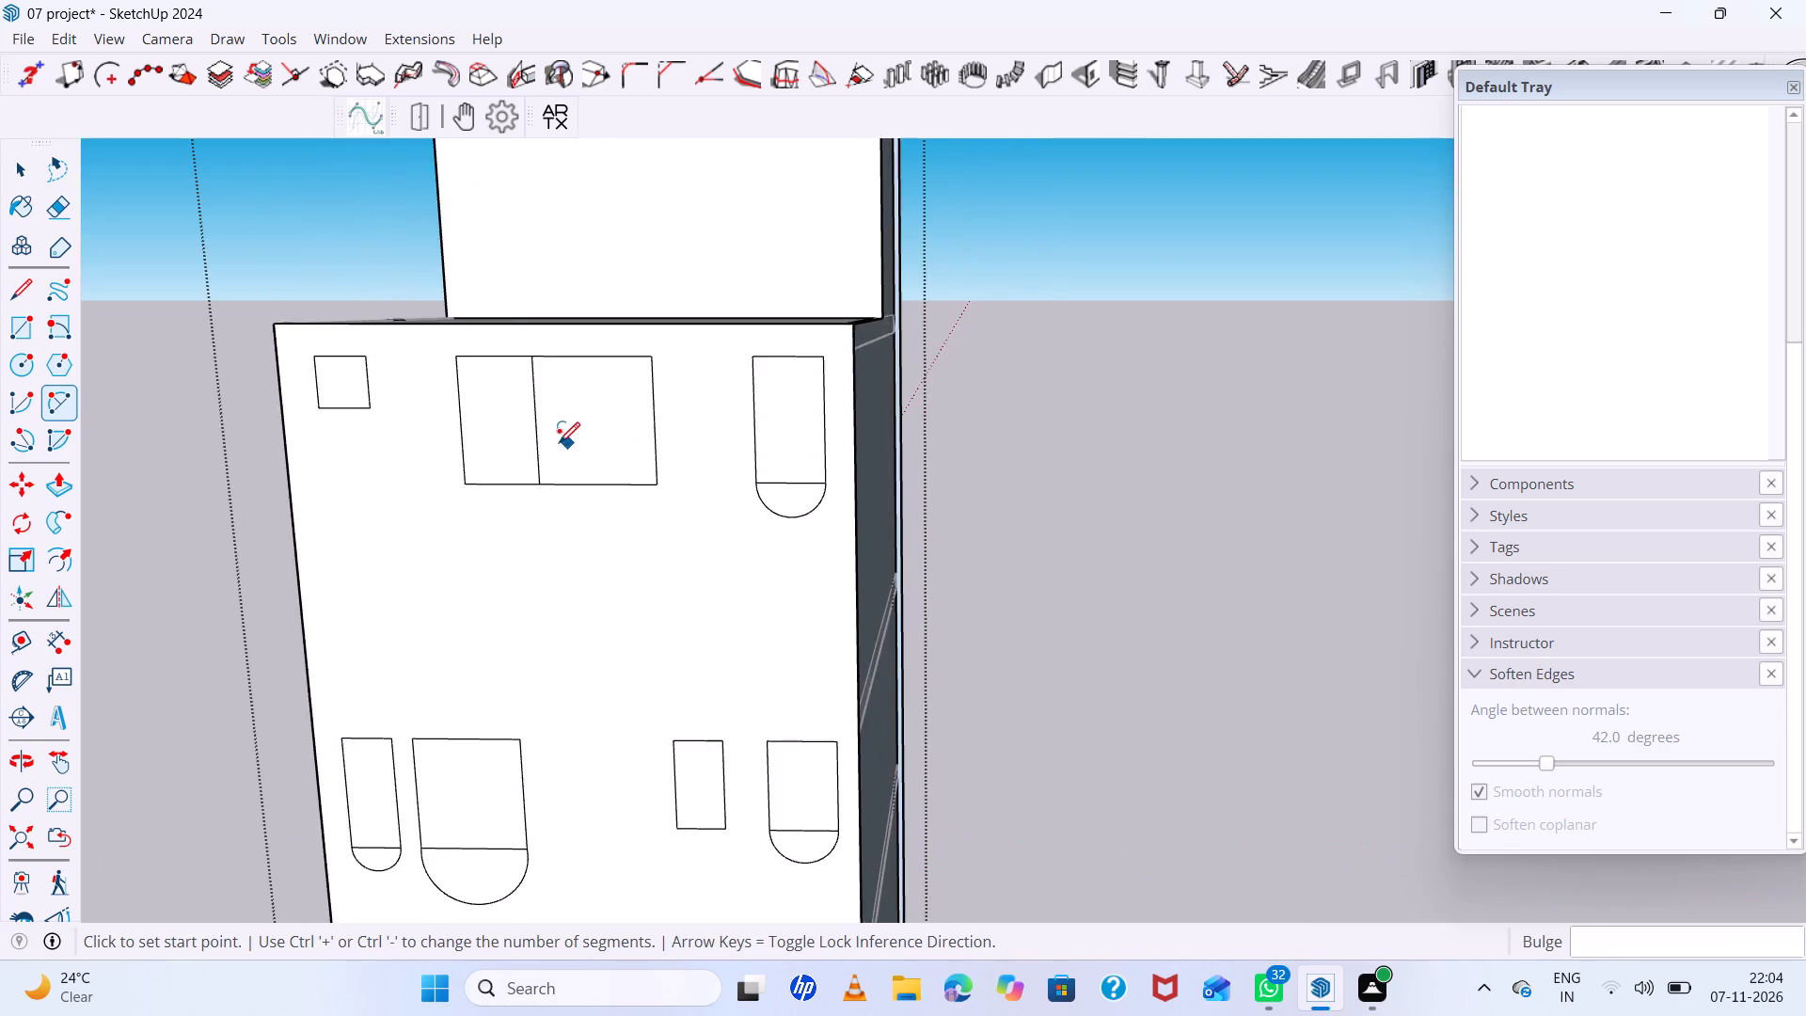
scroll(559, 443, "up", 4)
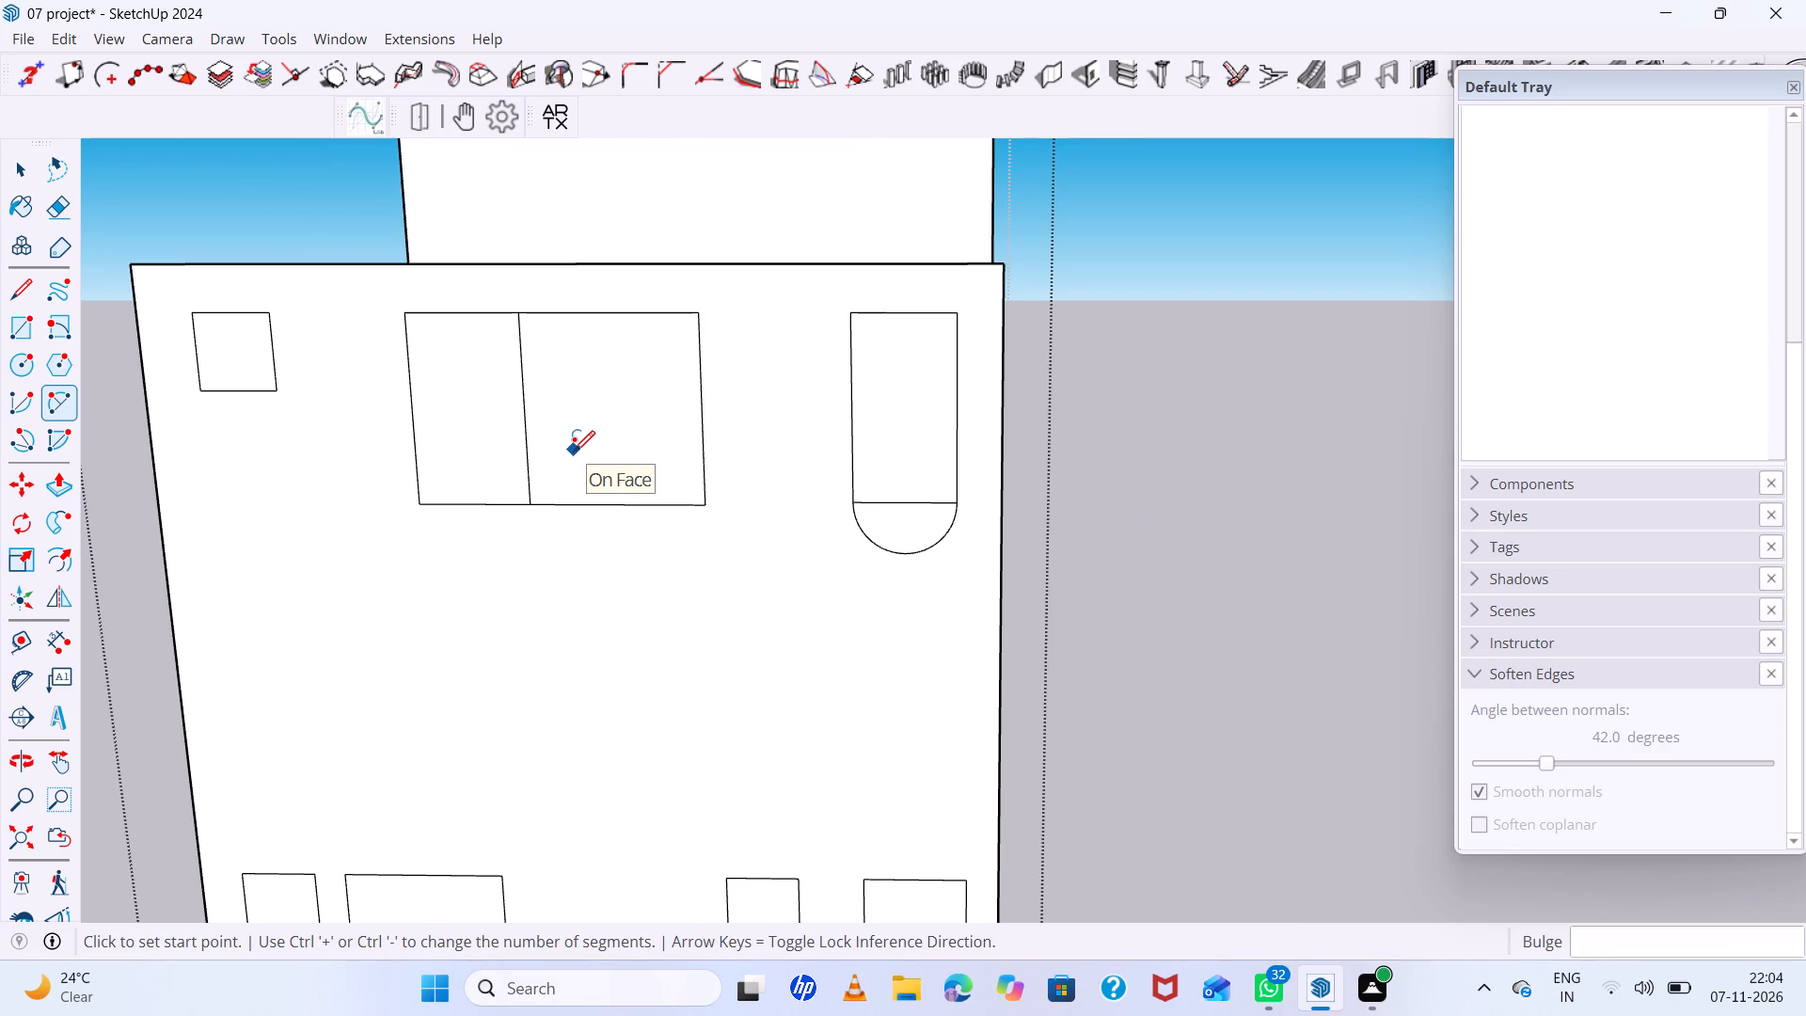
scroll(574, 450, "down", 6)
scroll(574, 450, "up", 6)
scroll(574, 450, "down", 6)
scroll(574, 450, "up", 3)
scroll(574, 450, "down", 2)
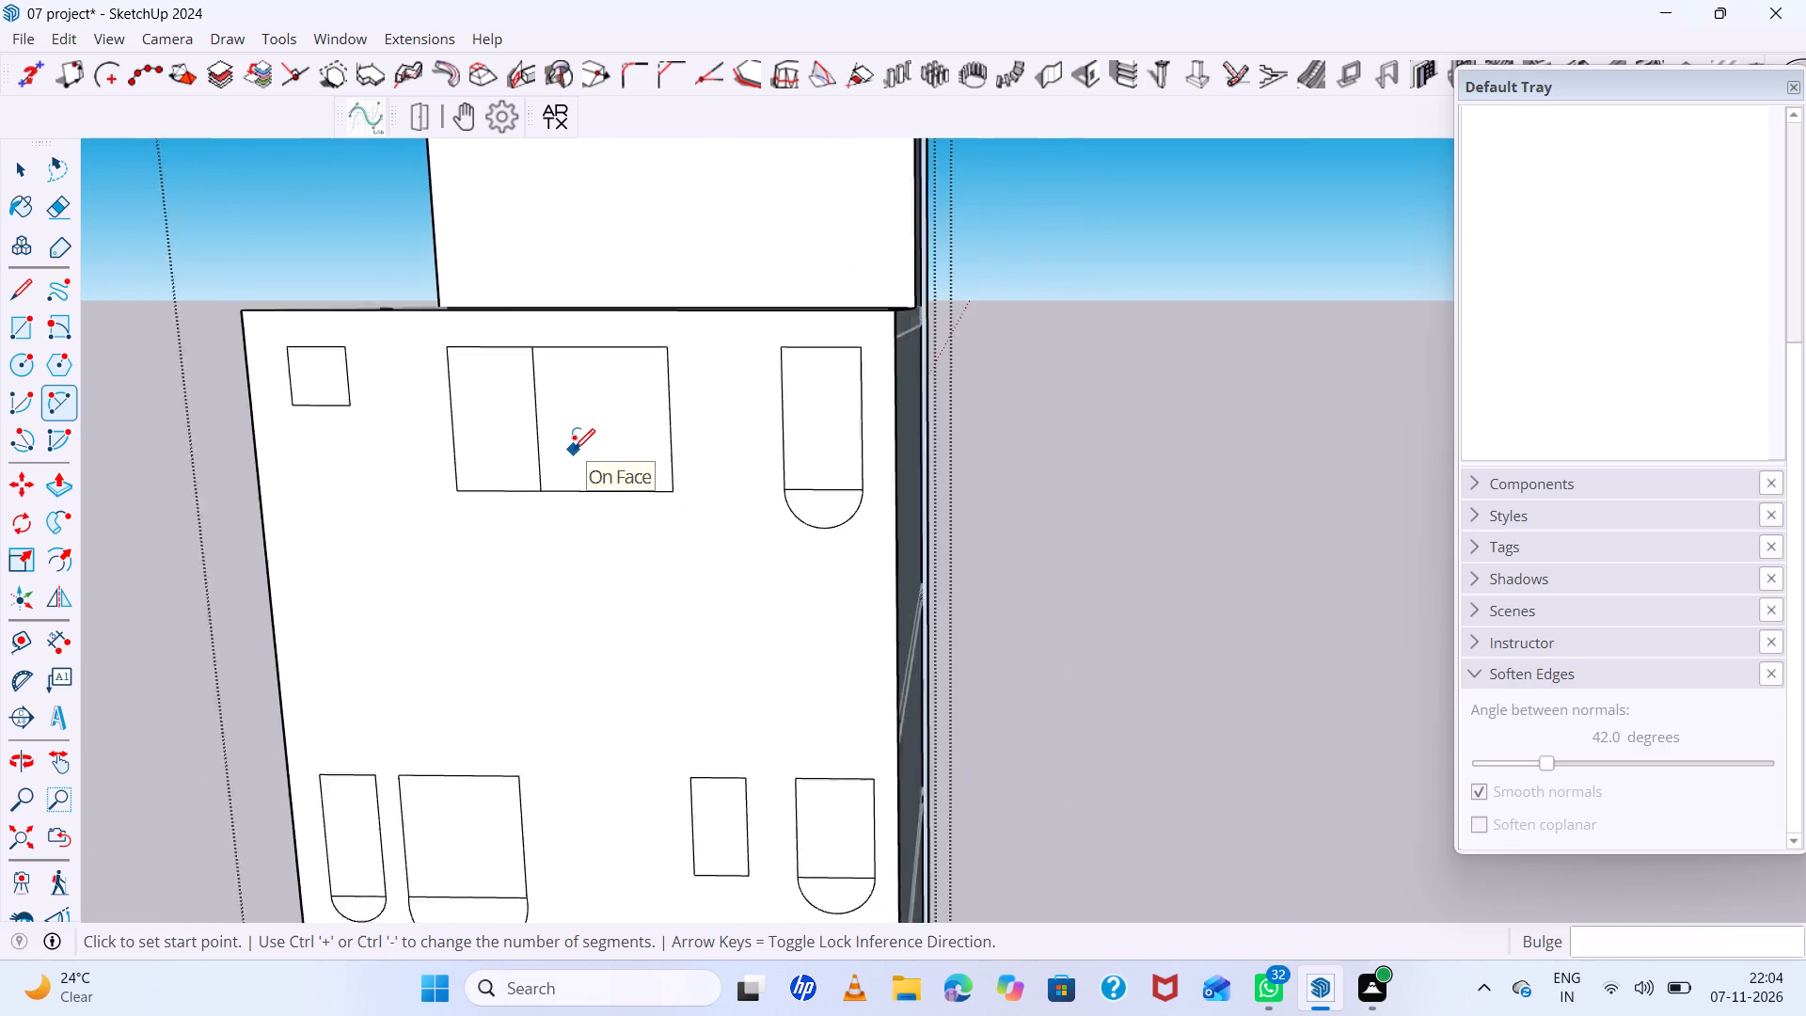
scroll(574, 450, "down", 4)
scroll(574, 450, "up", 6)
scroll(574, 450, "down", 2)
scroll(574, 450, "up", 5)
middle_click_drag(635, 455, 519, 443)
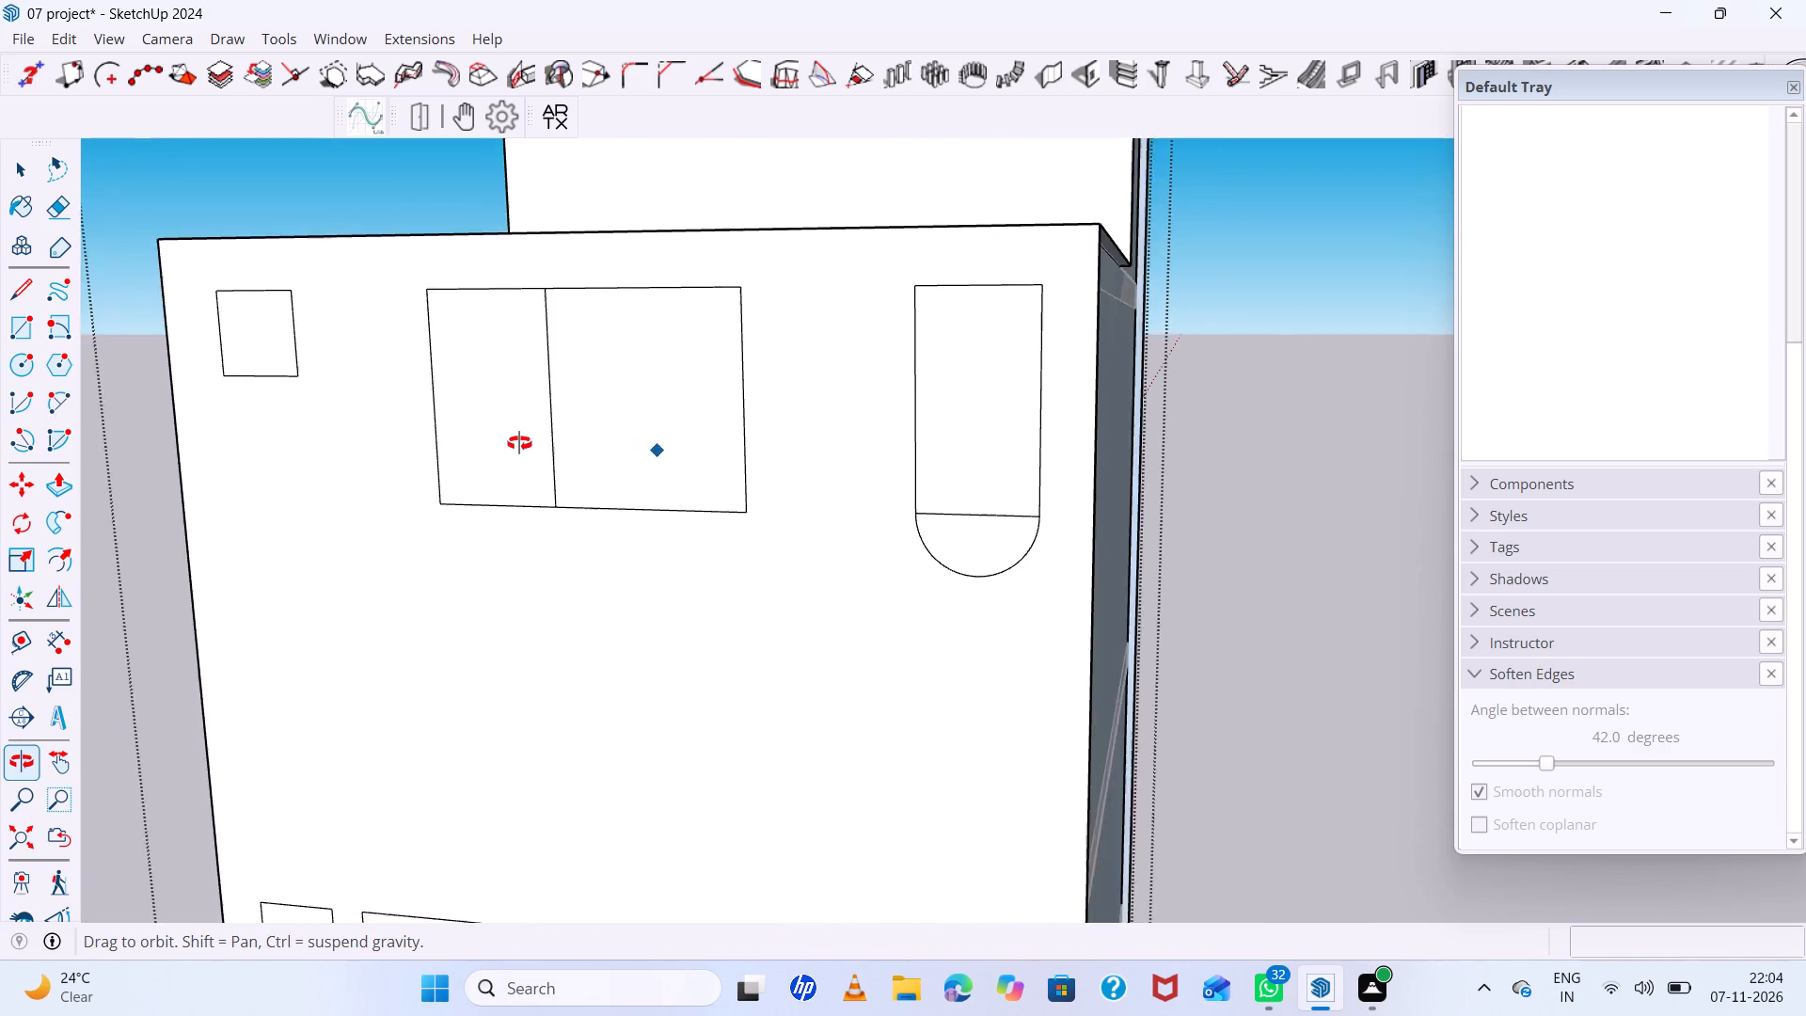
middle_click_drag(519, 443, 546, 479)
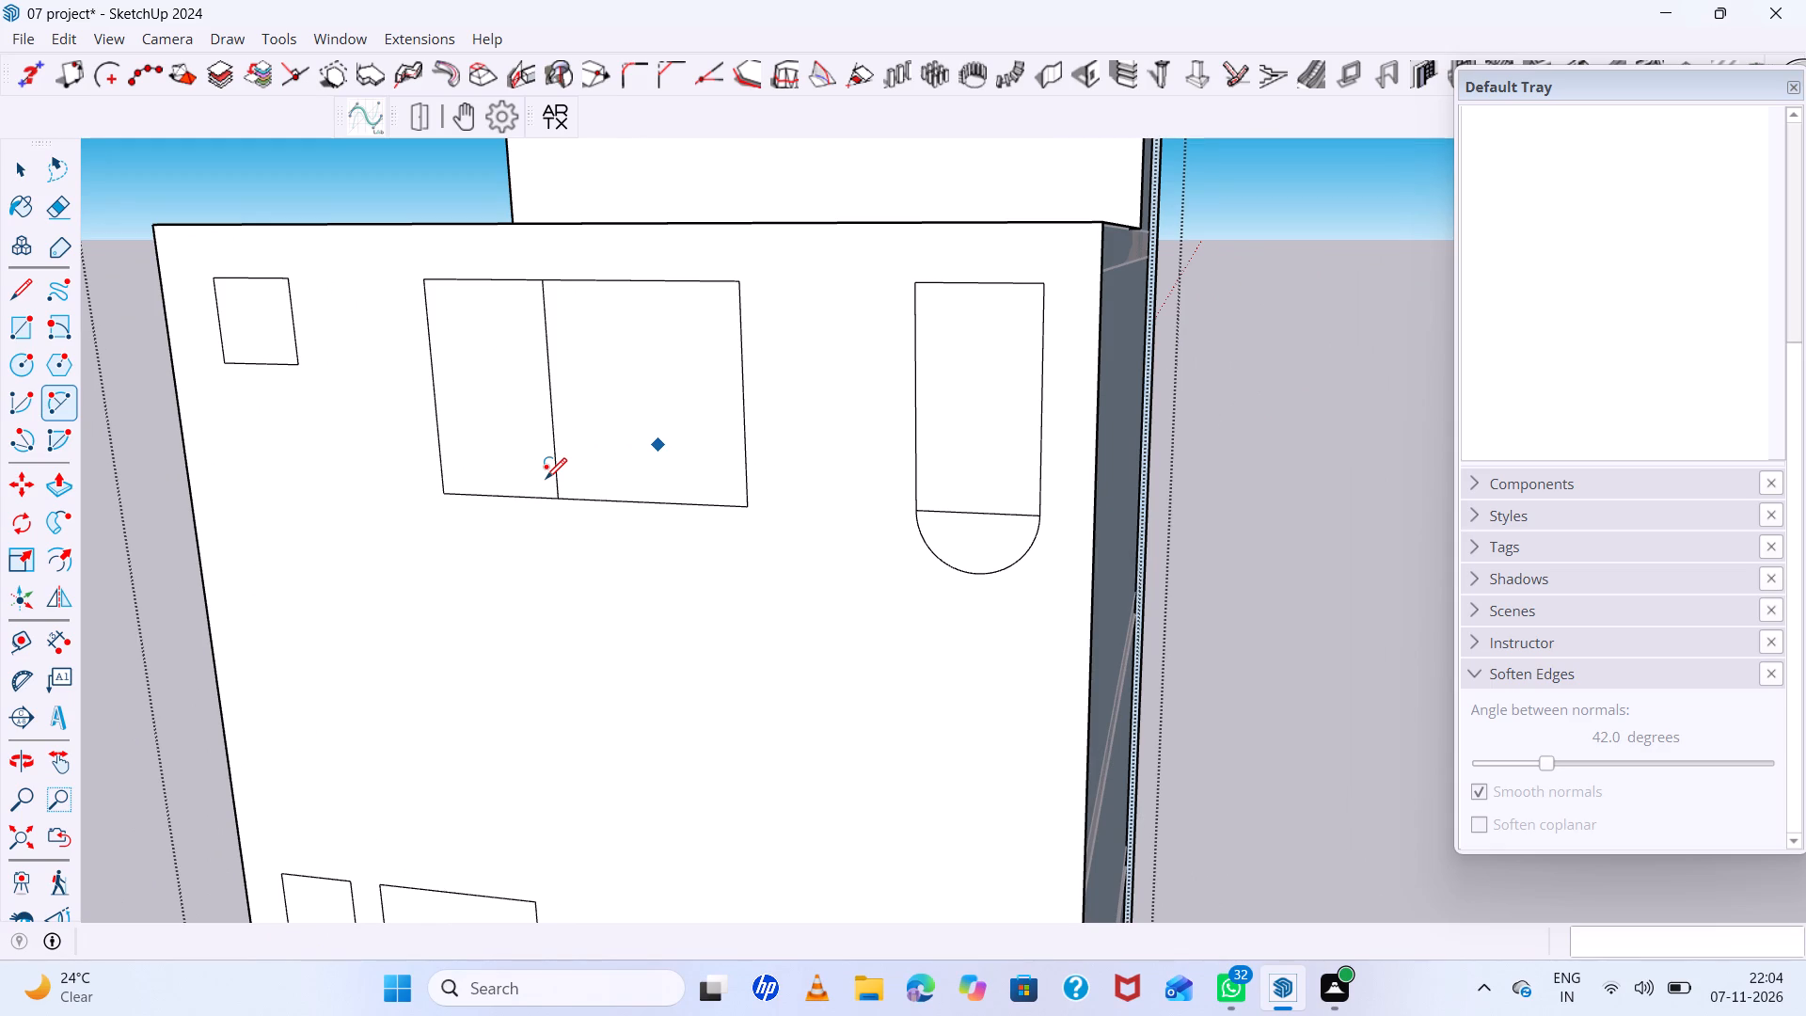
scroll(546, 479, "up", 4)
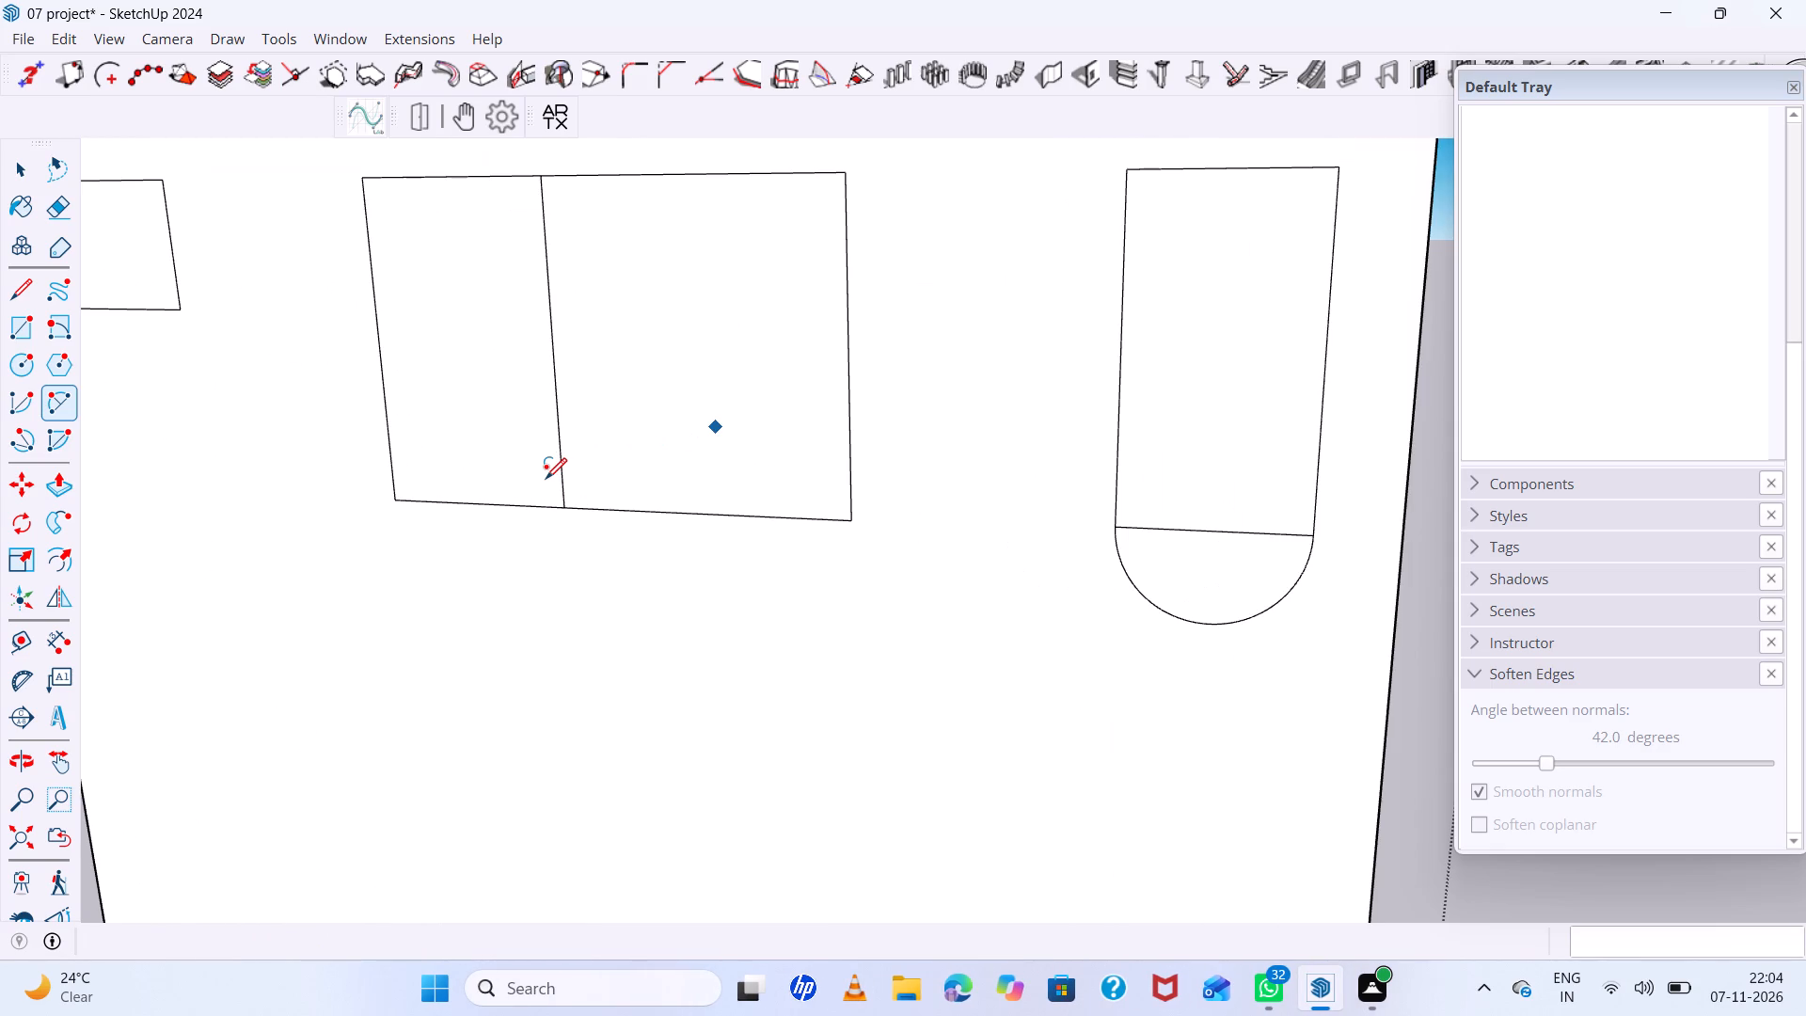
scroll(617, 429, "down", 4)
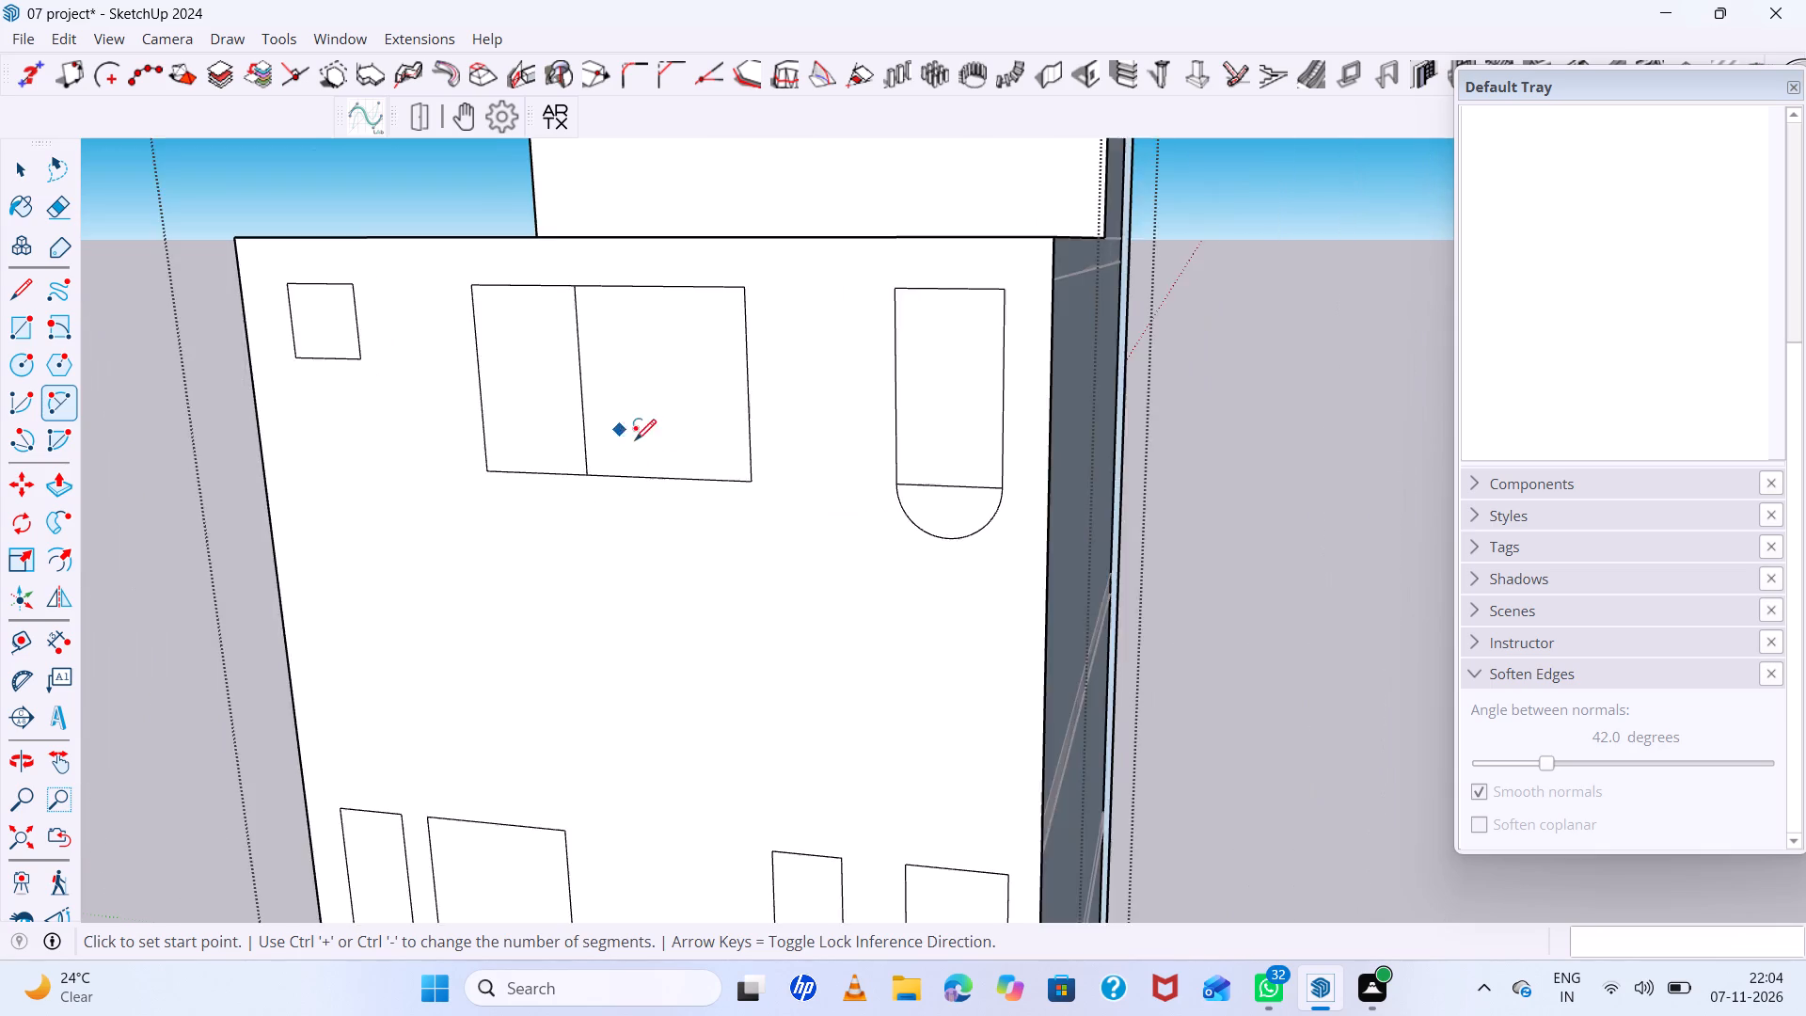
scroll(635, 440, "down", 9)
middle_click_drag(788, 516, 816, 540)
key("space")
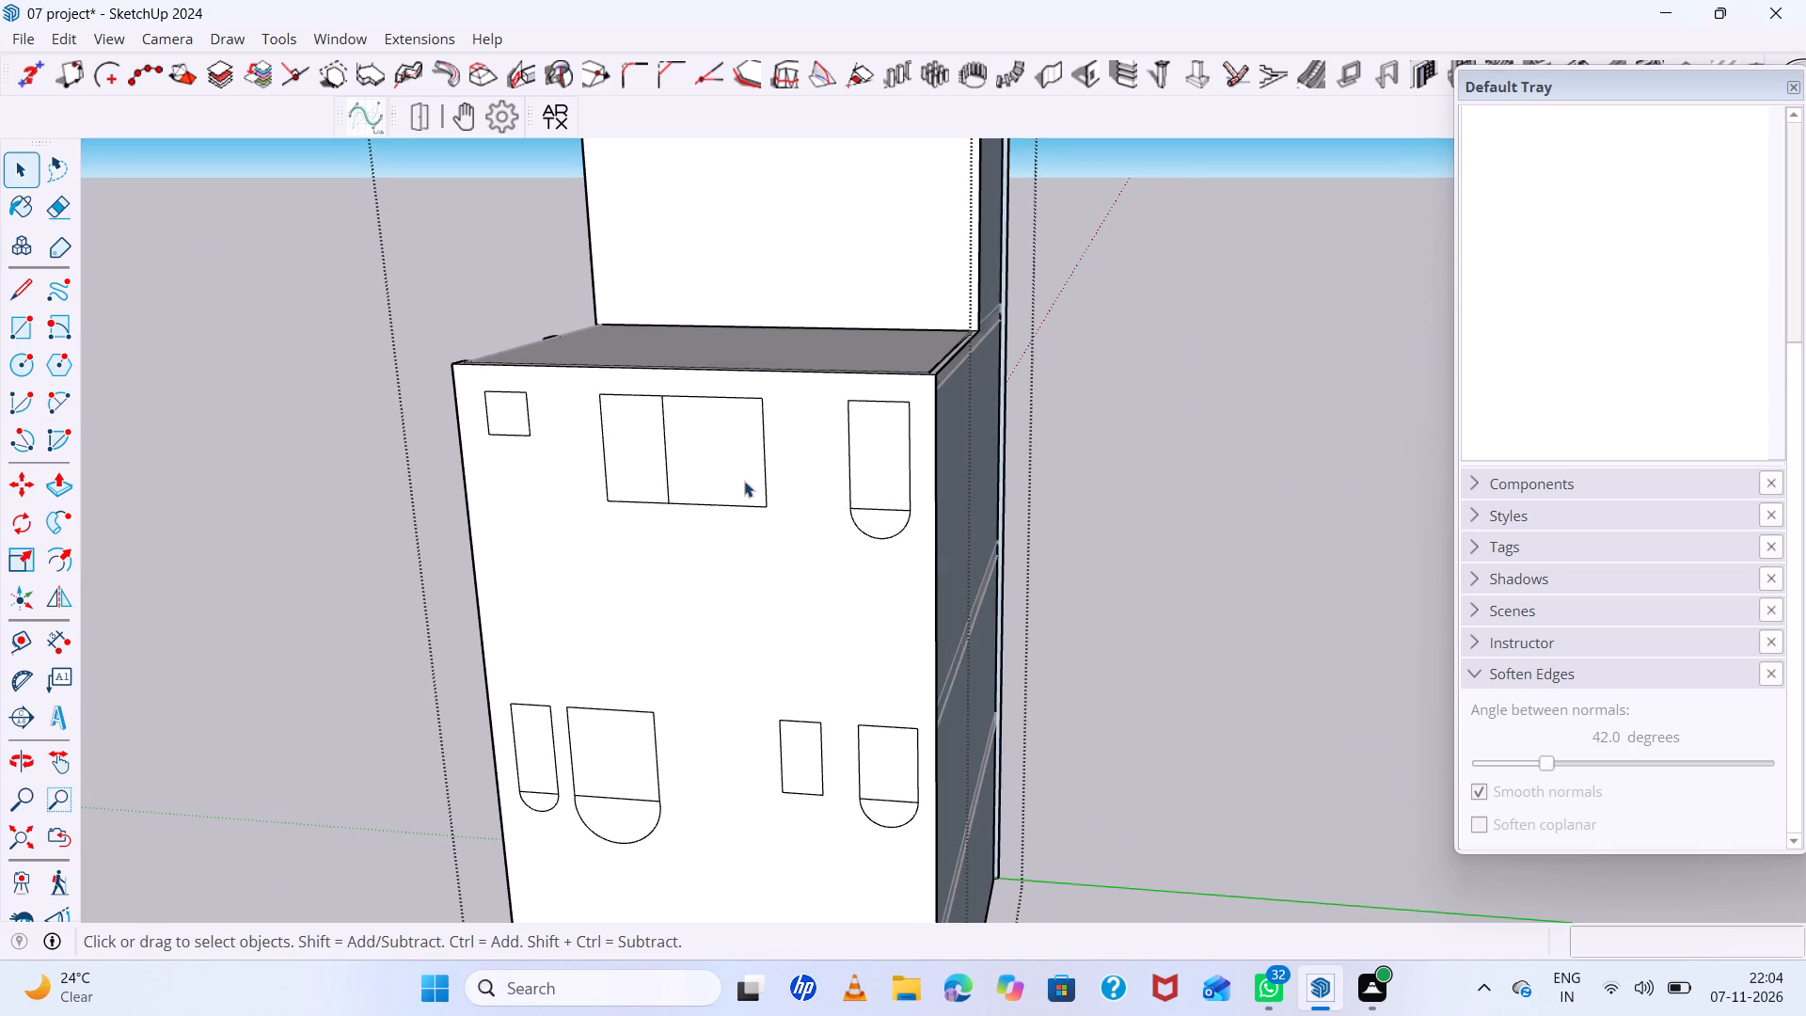
Draw a line about 9' 11" long across the upper row's wide rectangle, just beside and parallel to its existing dividing line.
scroll(682, 467, "up", 5)
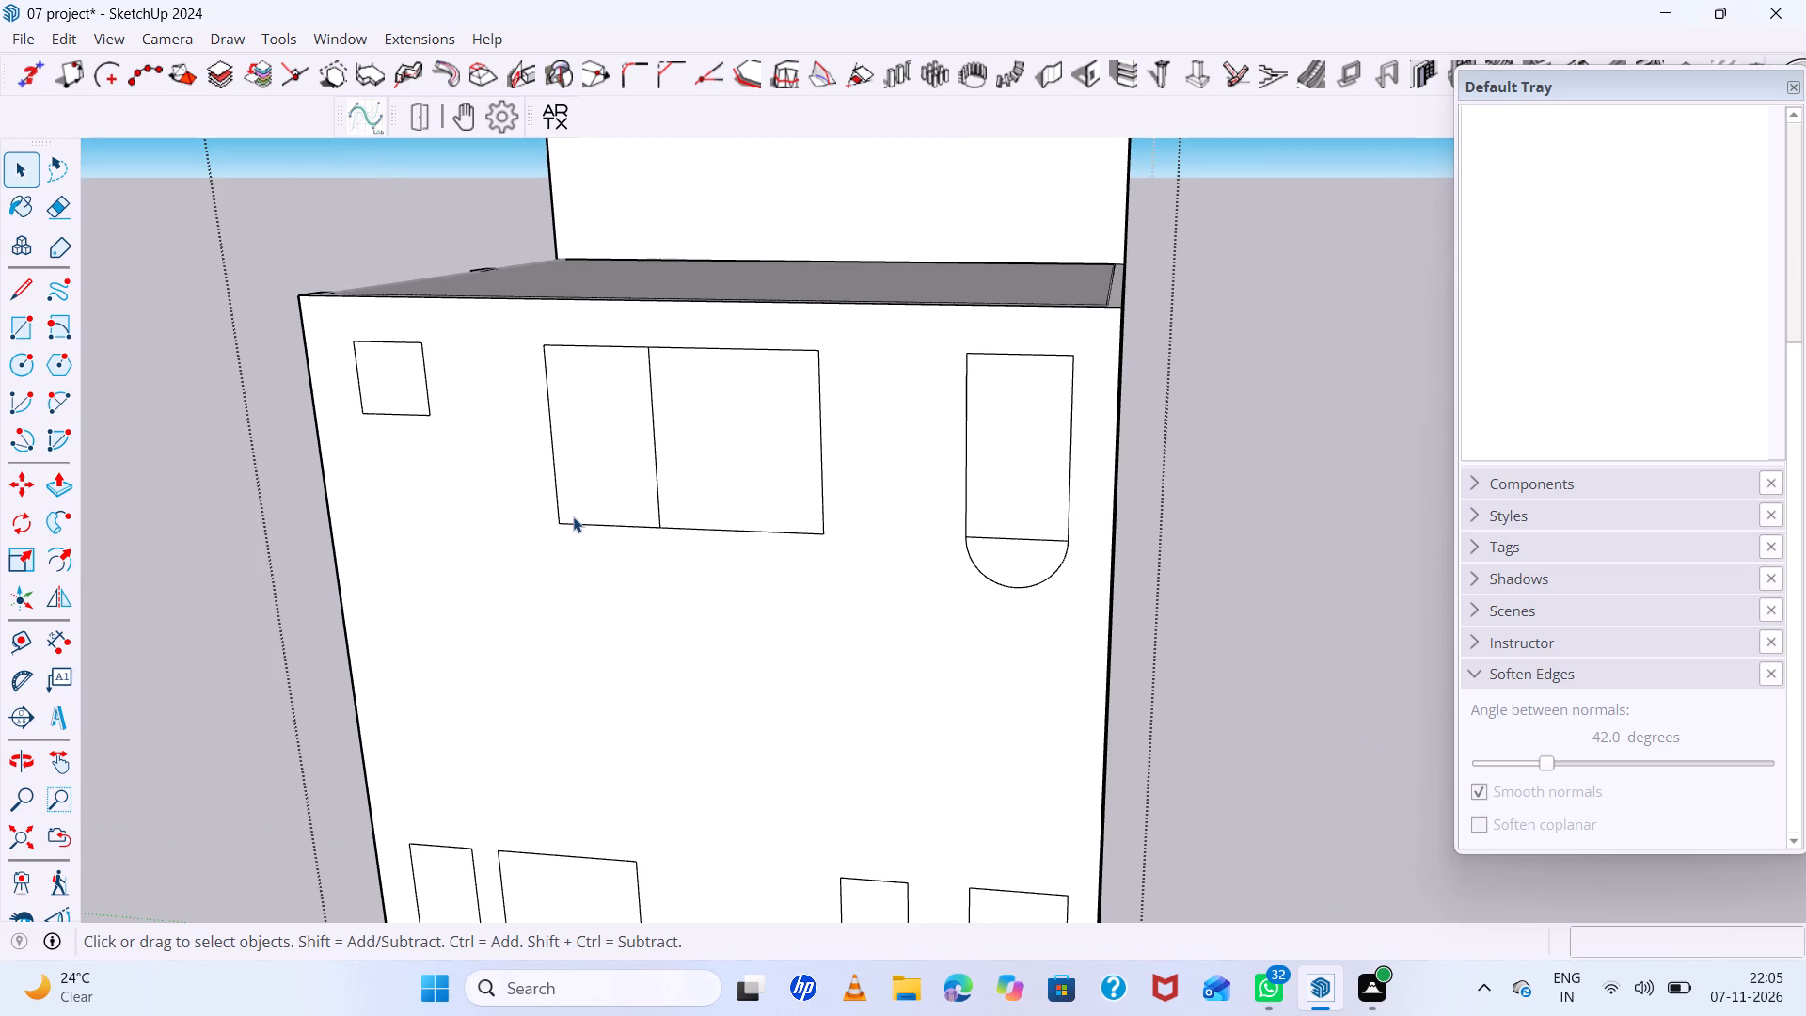
scroll(643, 458, "up", 4)
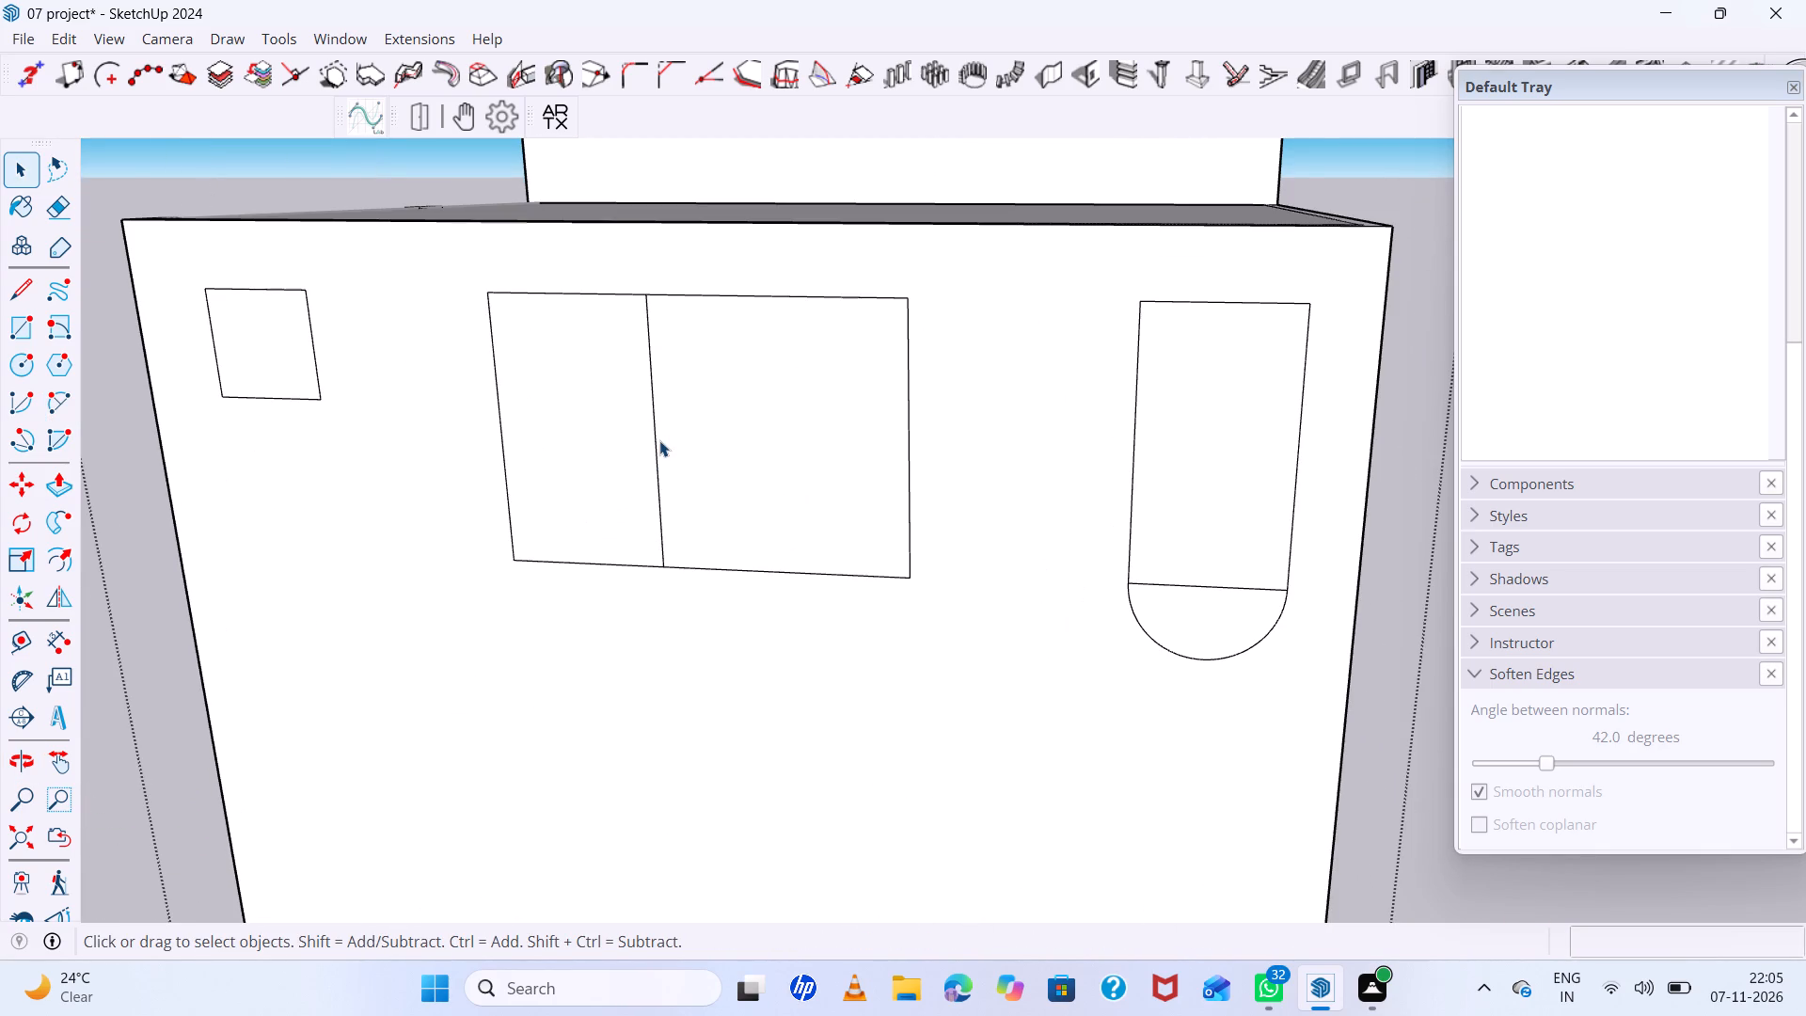
key("t")
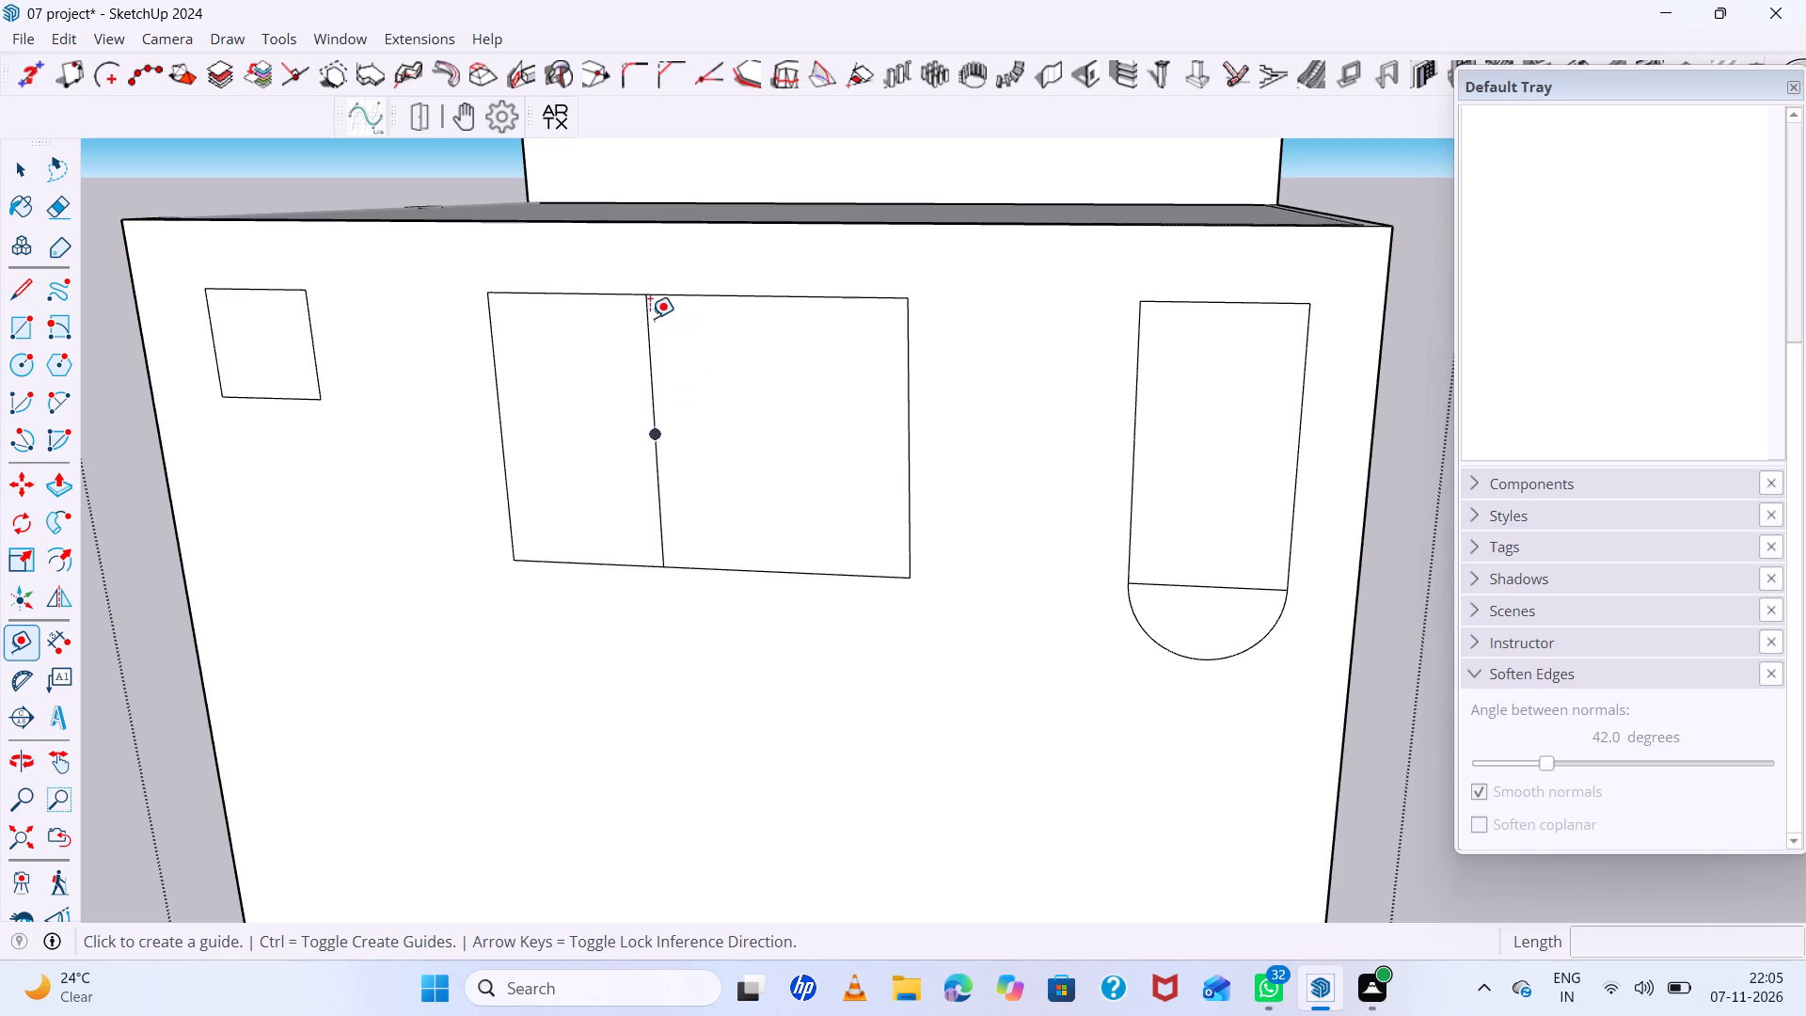
key("l")
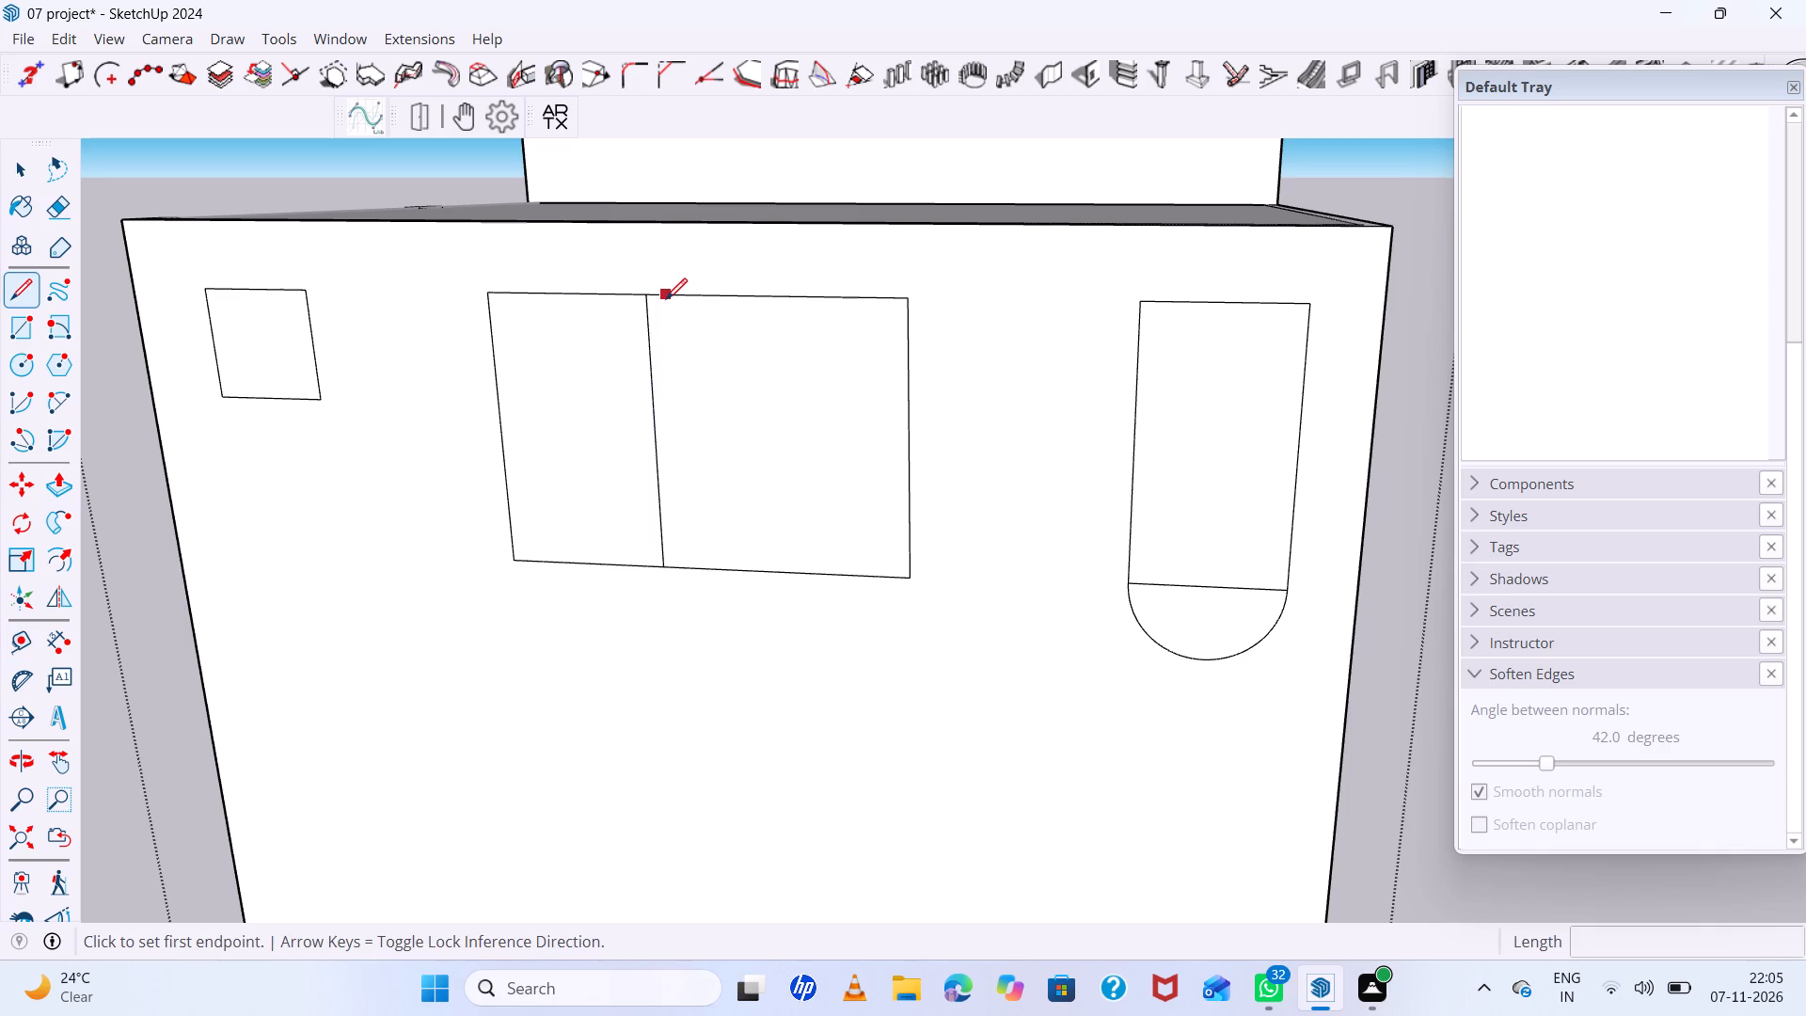
left_click(667, 299)
left_click(673, 571)
key("space")
Draw a half-circle arc beneath the narrow section of the upper row's divided rectangle.
key("a")
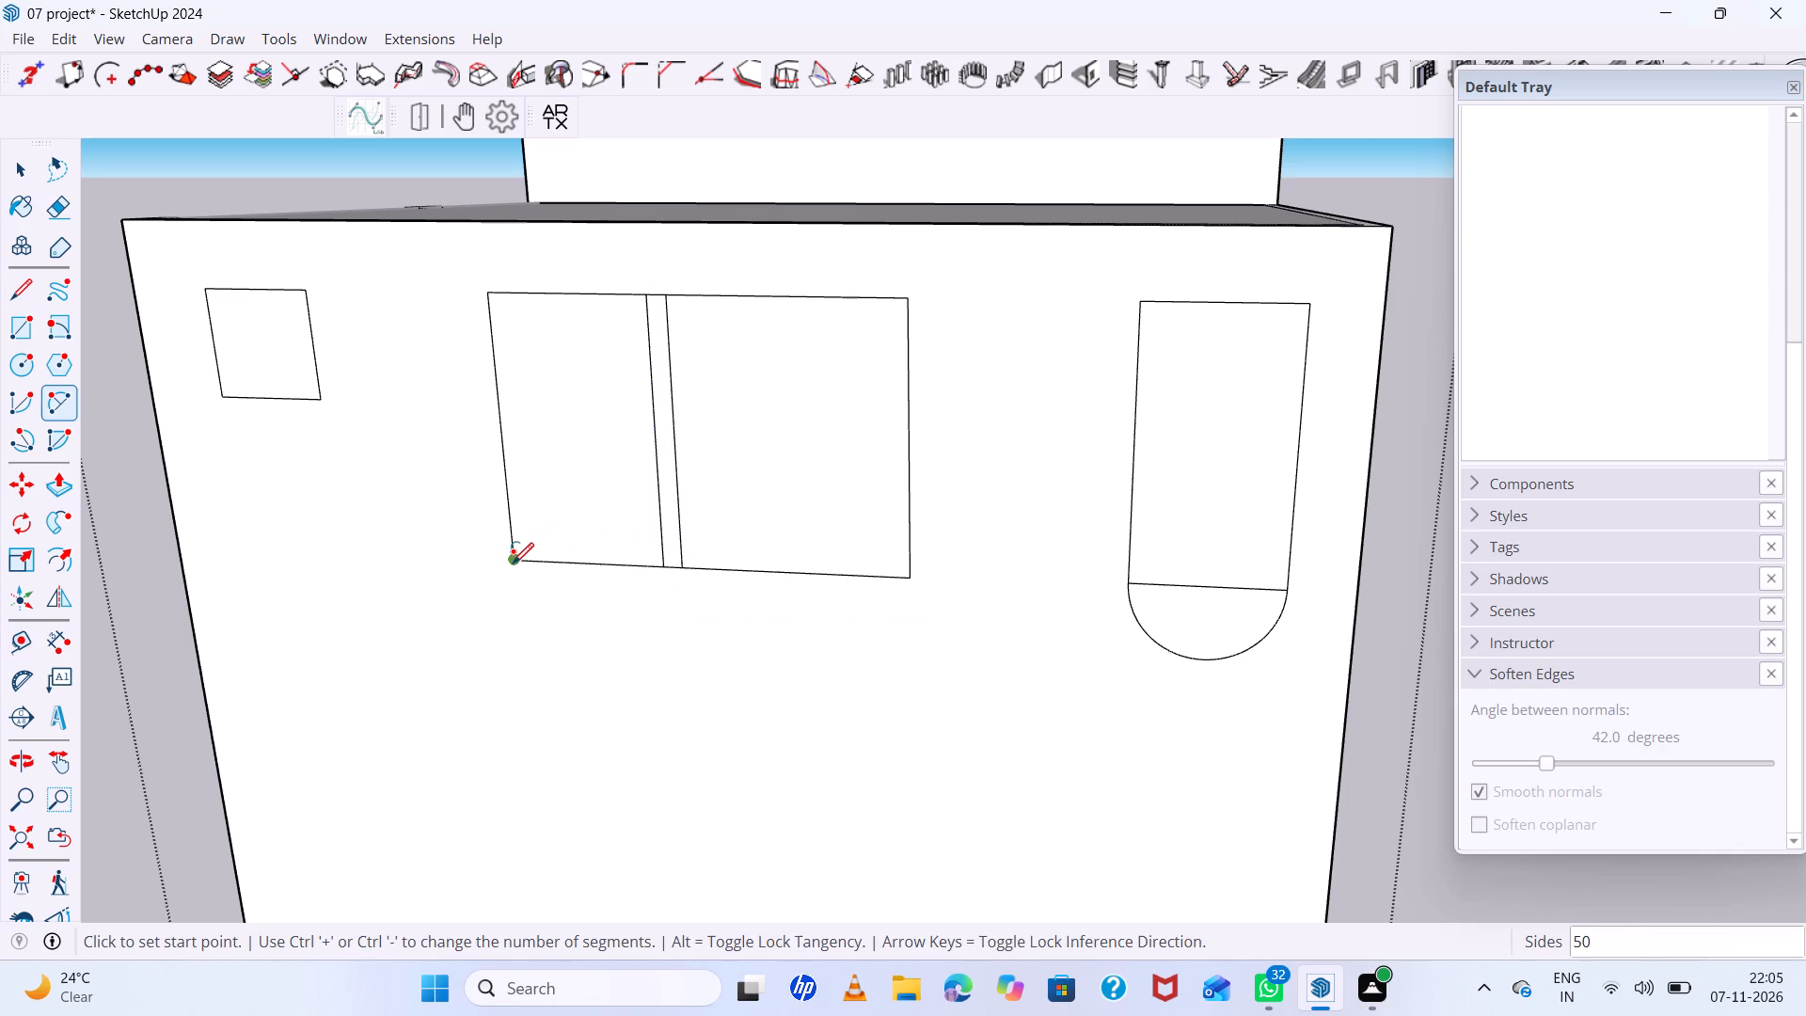
left_click(513, 564)
left_click(662, 564)
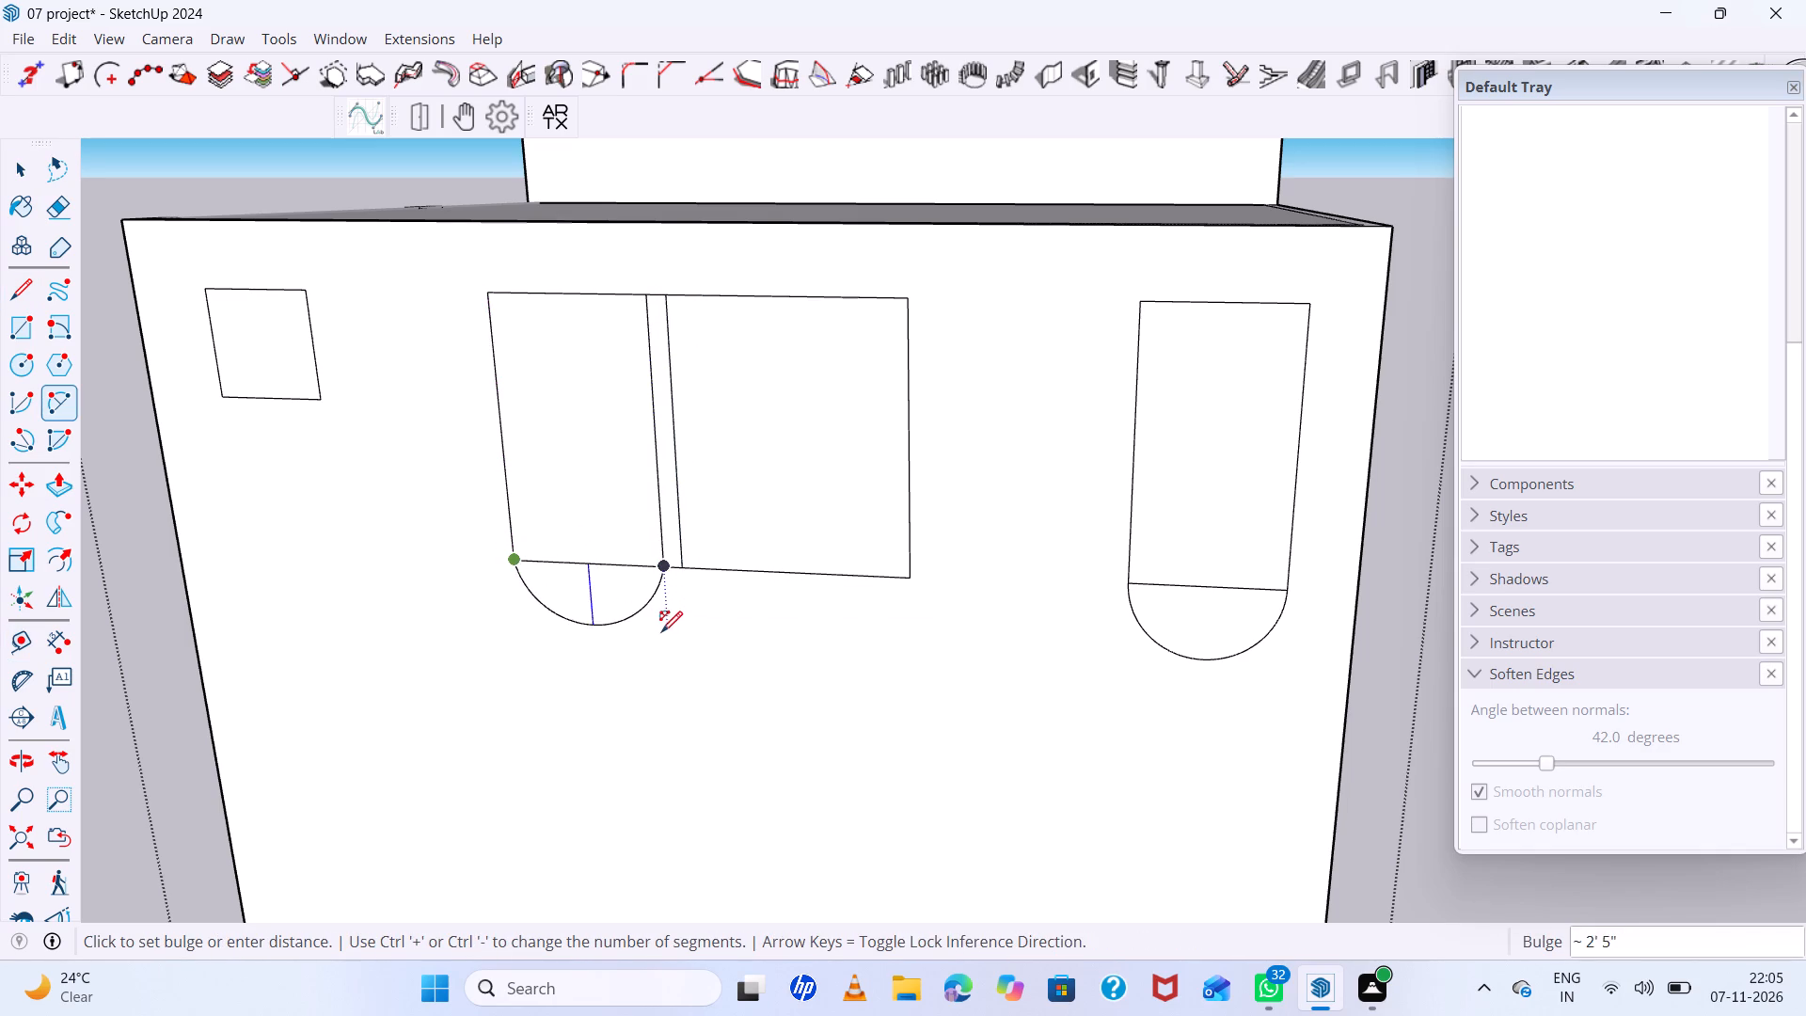
left_click(661, 633)
key("space")
Erase the straight edge above the new arc and the short bottom edge between the two dividing lines.
scroll(655, 579, "down", 14)
scroll(568, 787, "up", 6)
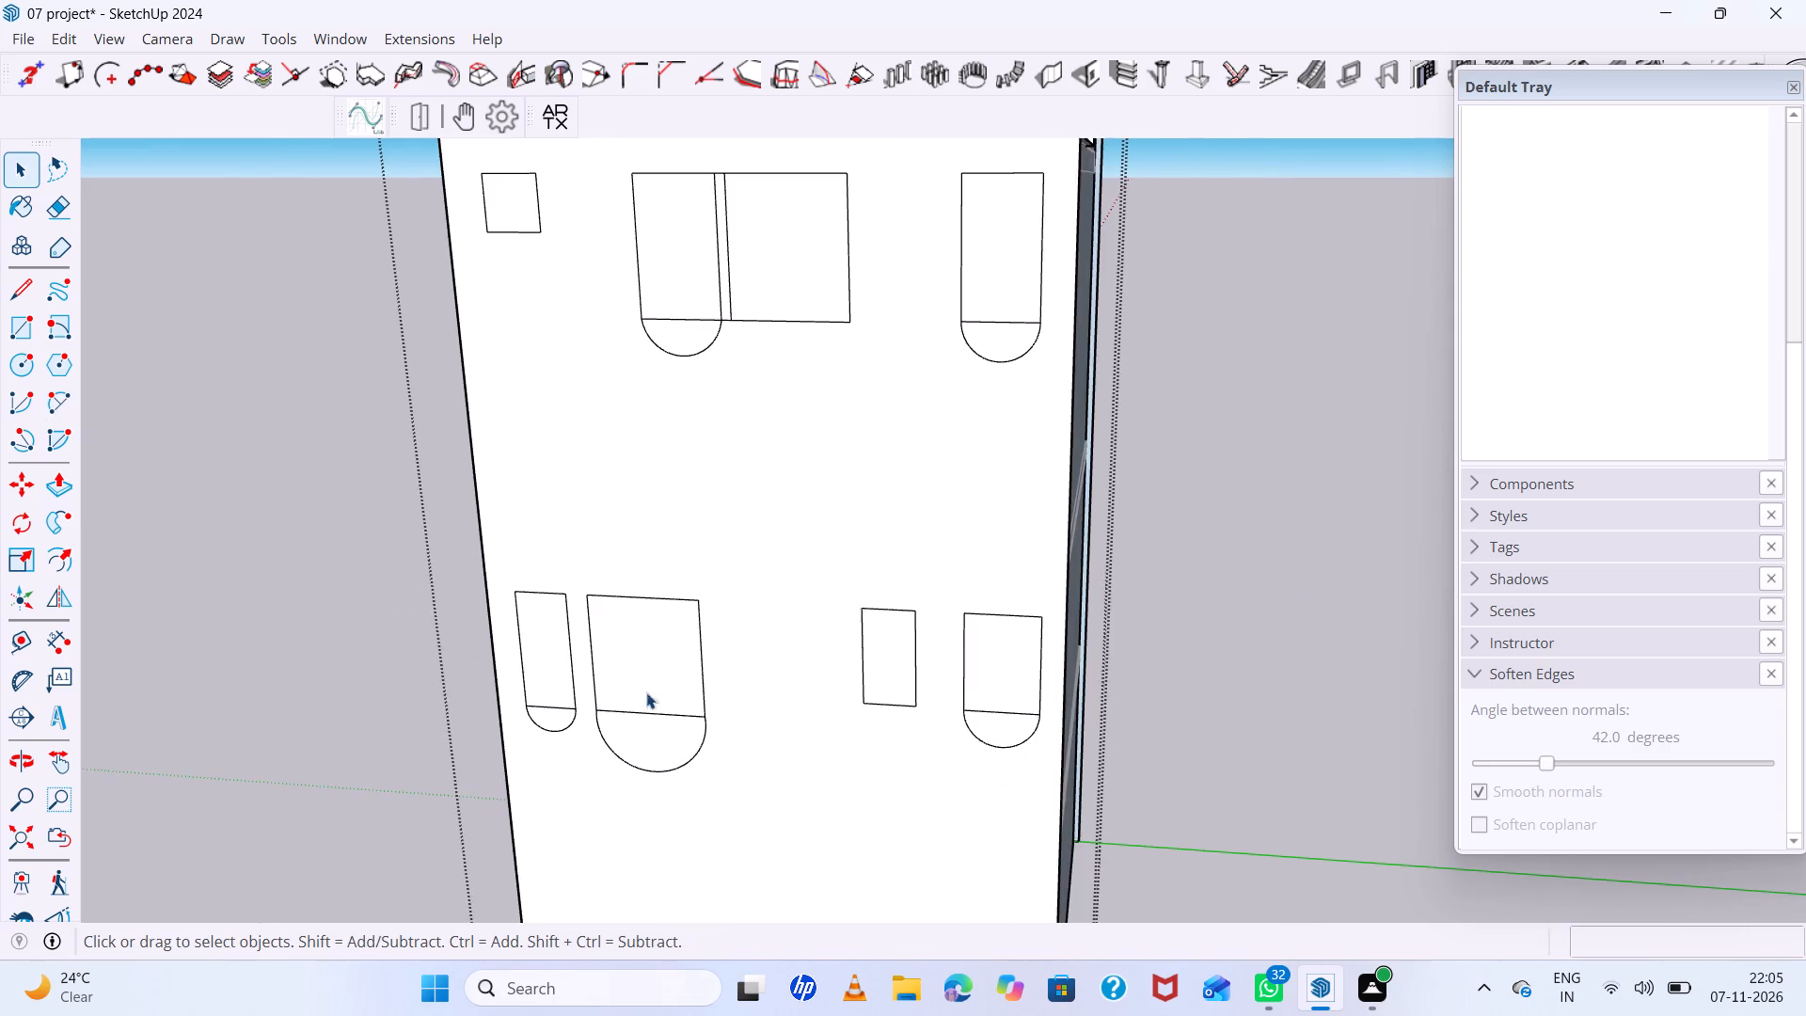
scroll(720, 622, "up", 6)
scroll(721, 620, "down", 6)
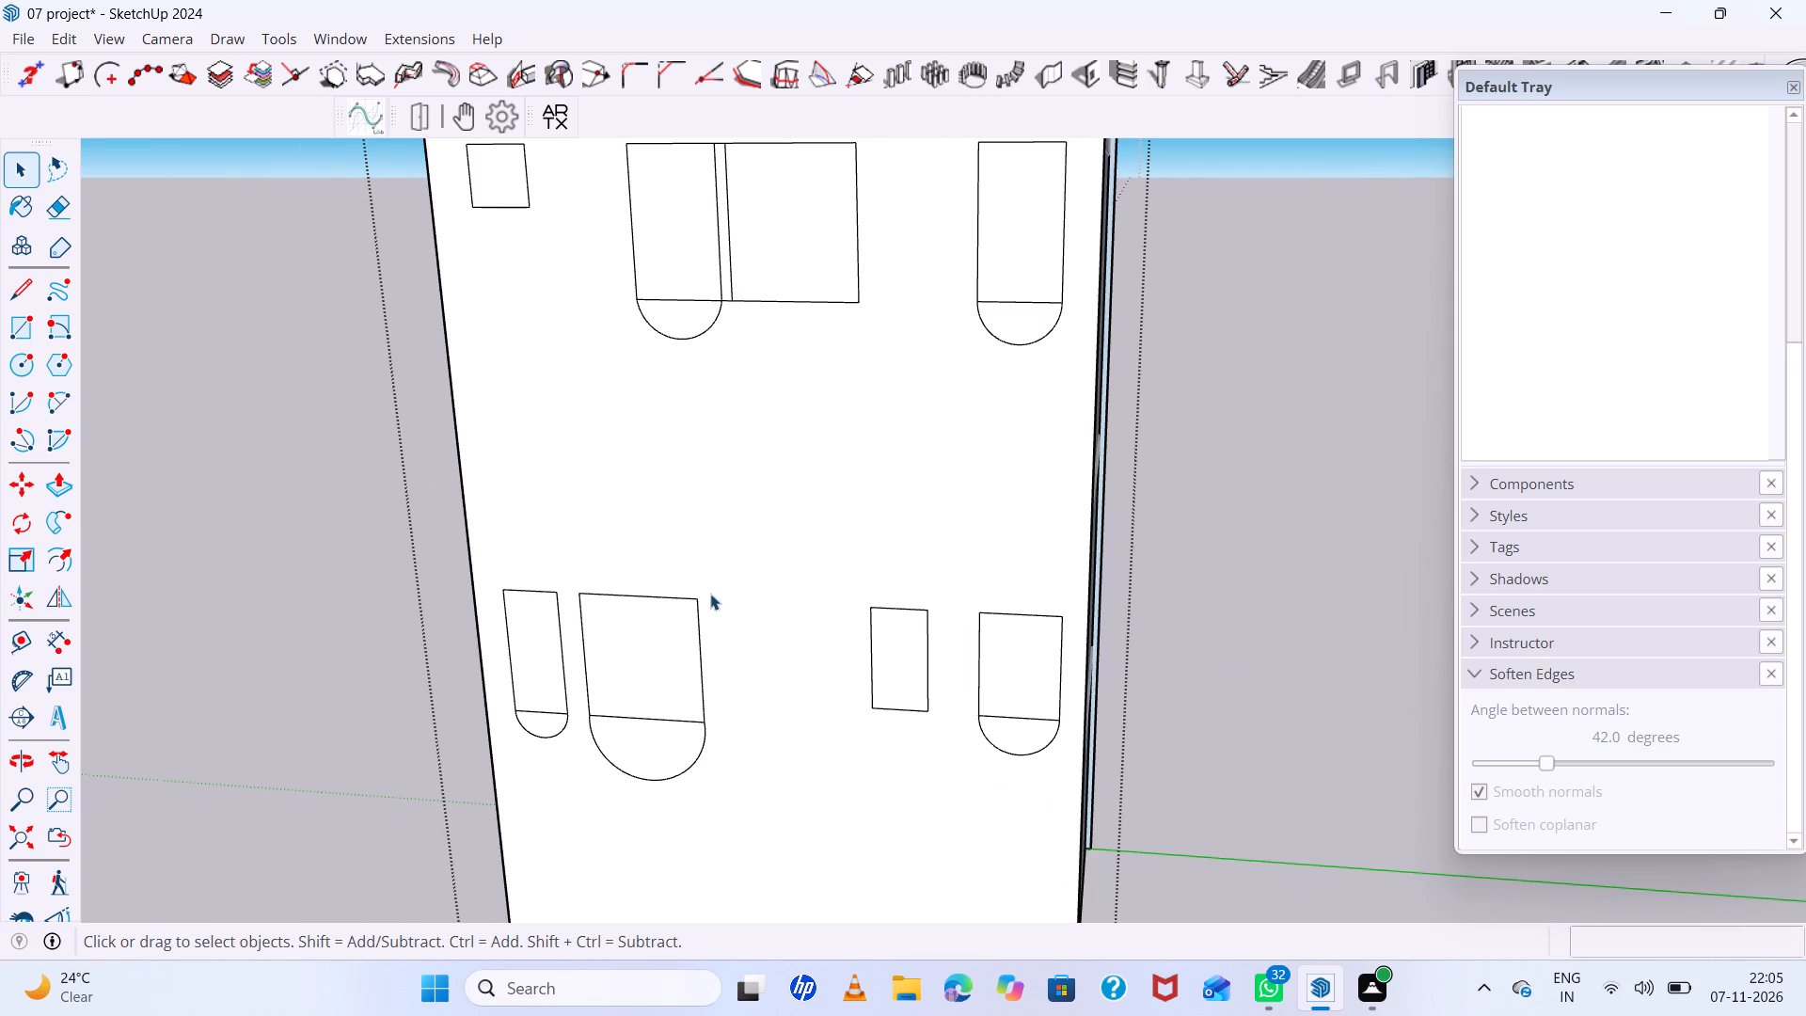
scroll(706, 685, "down", 7)
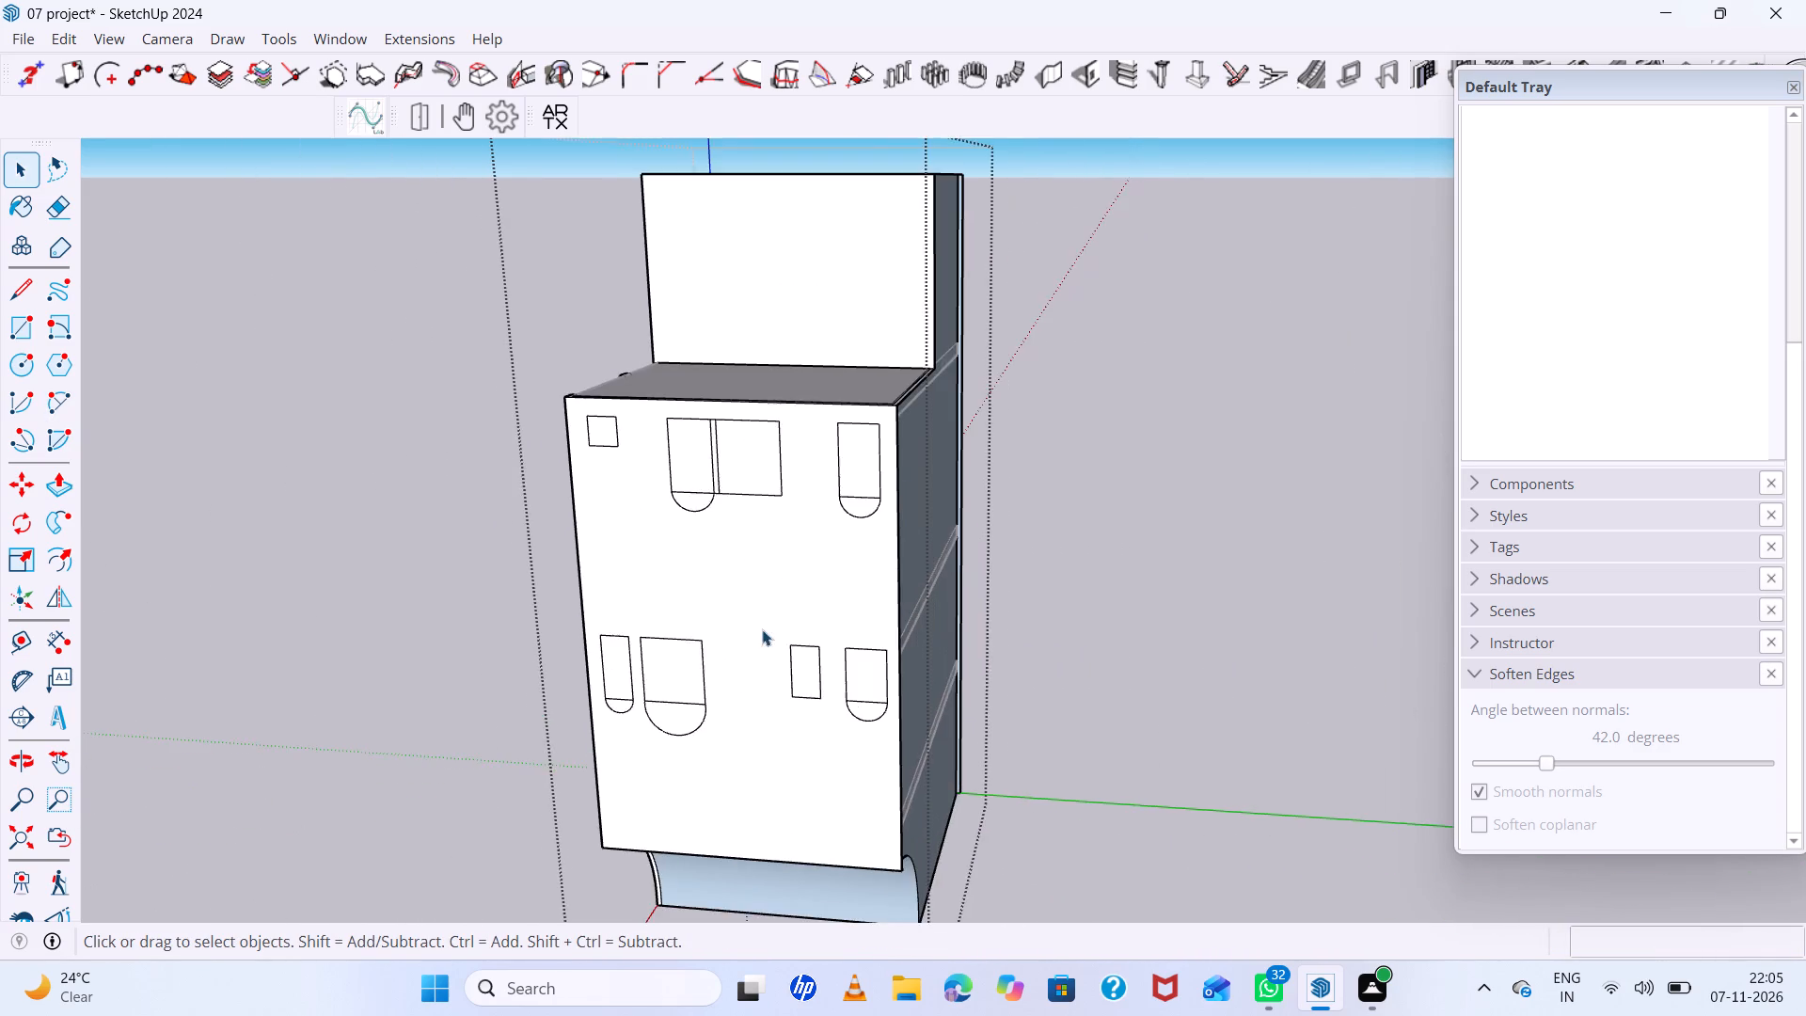
scroll(733, 412, "up", 9)
key("e")
left_click_drag(673, 475, 670, 538)
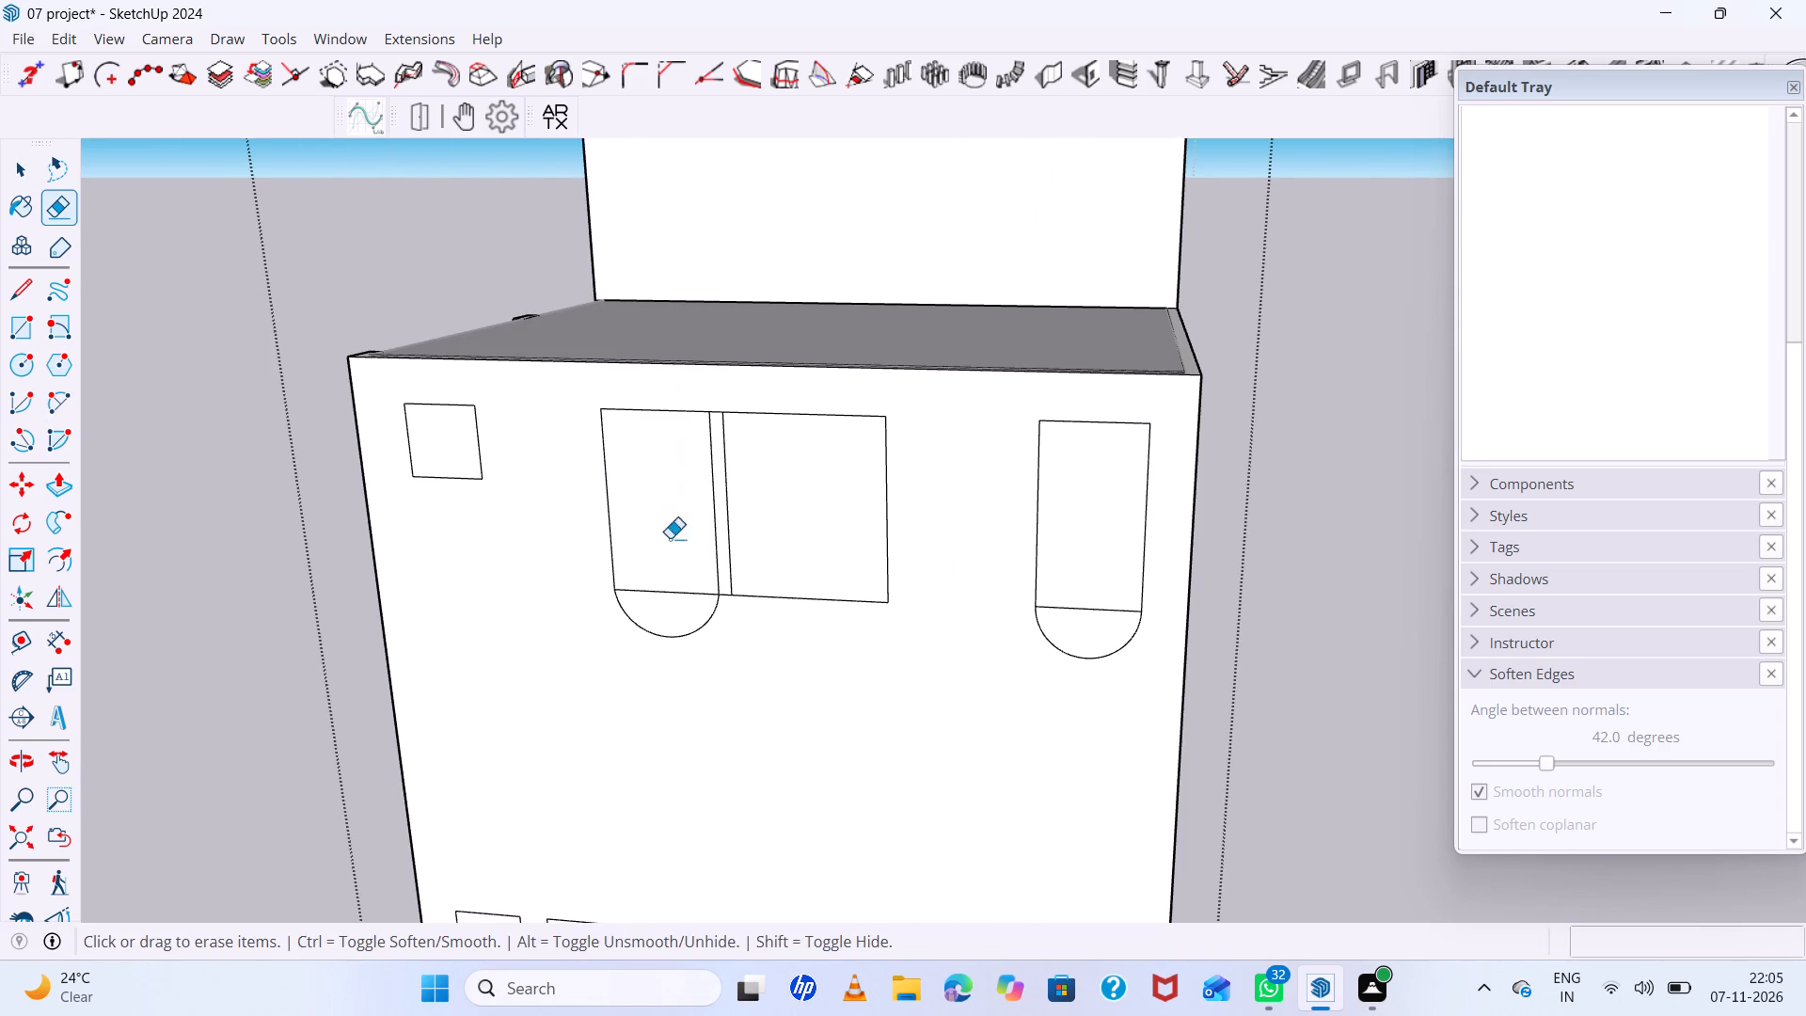
left_click_drag(670, 538, 669, 604)
scroll(734, 604, "up", 6)
left_click(721, 585)
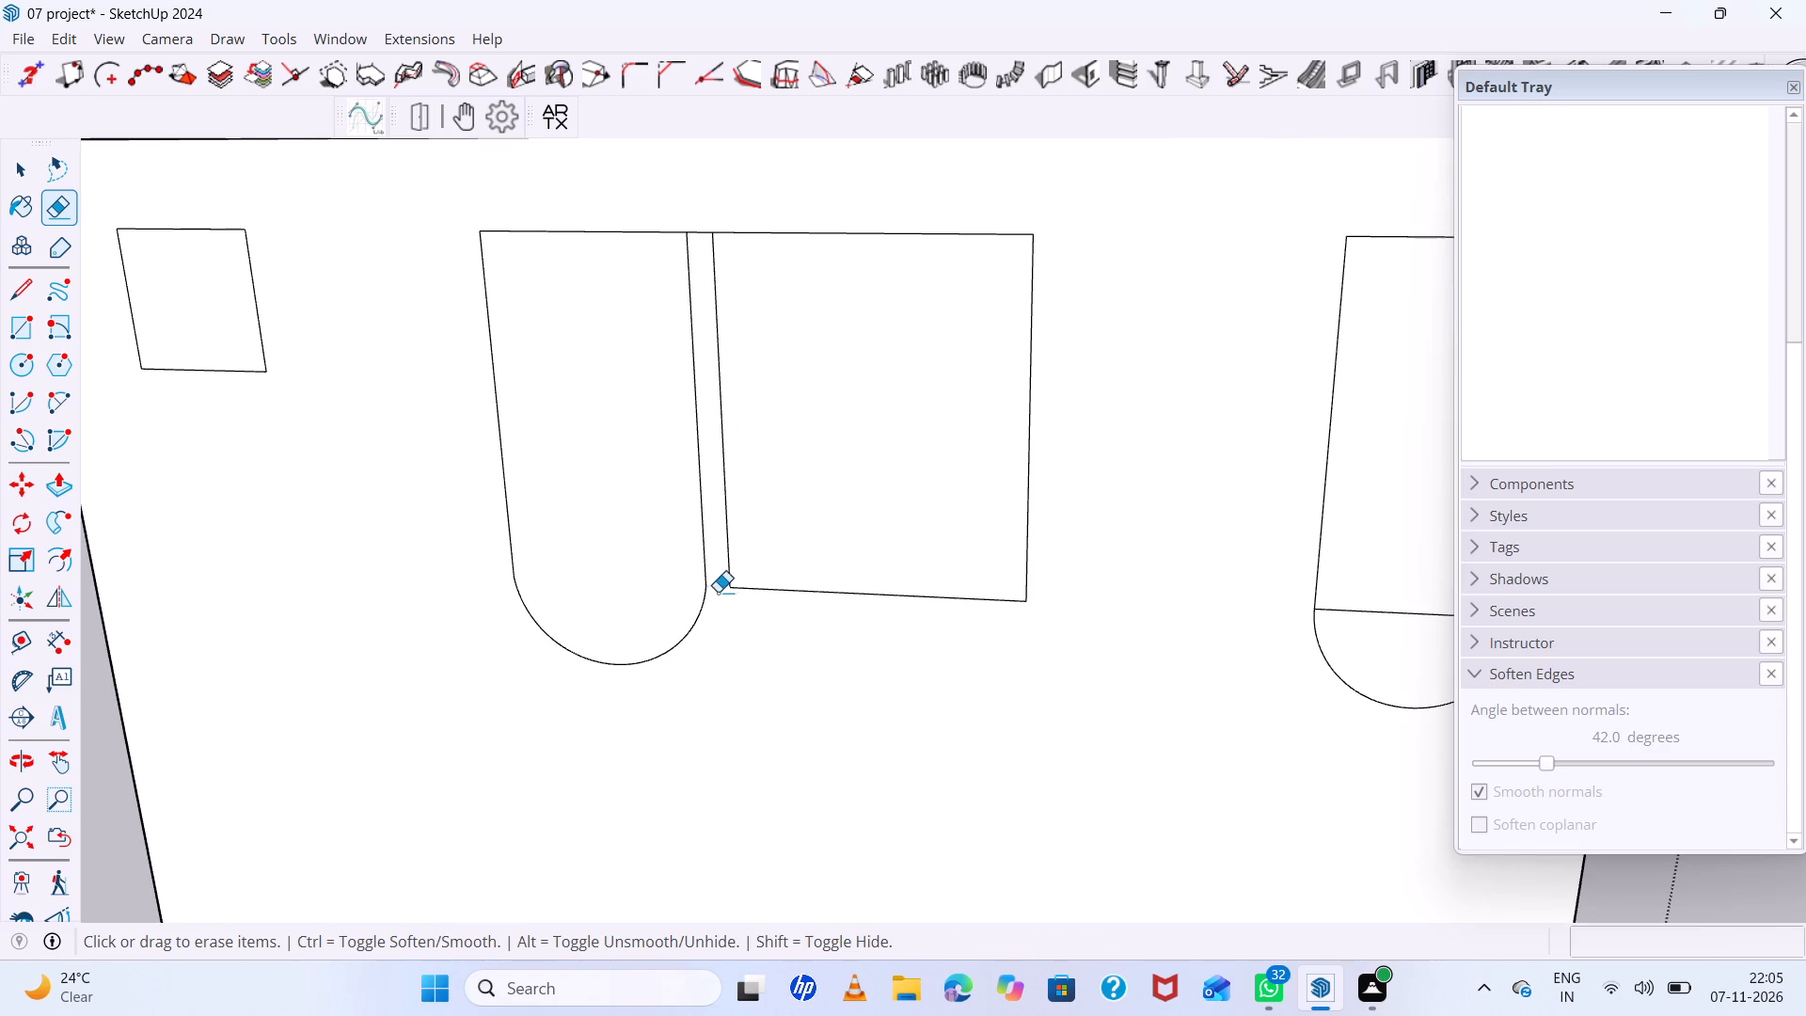
Cut the upper row's small square opening through the wall by pushing it in 2' and removing its back face.
scroll(797, 581, "down", 13)
middle_click_drag(813, 557, 996, 614)
scroll(791, 574, "up", 5)
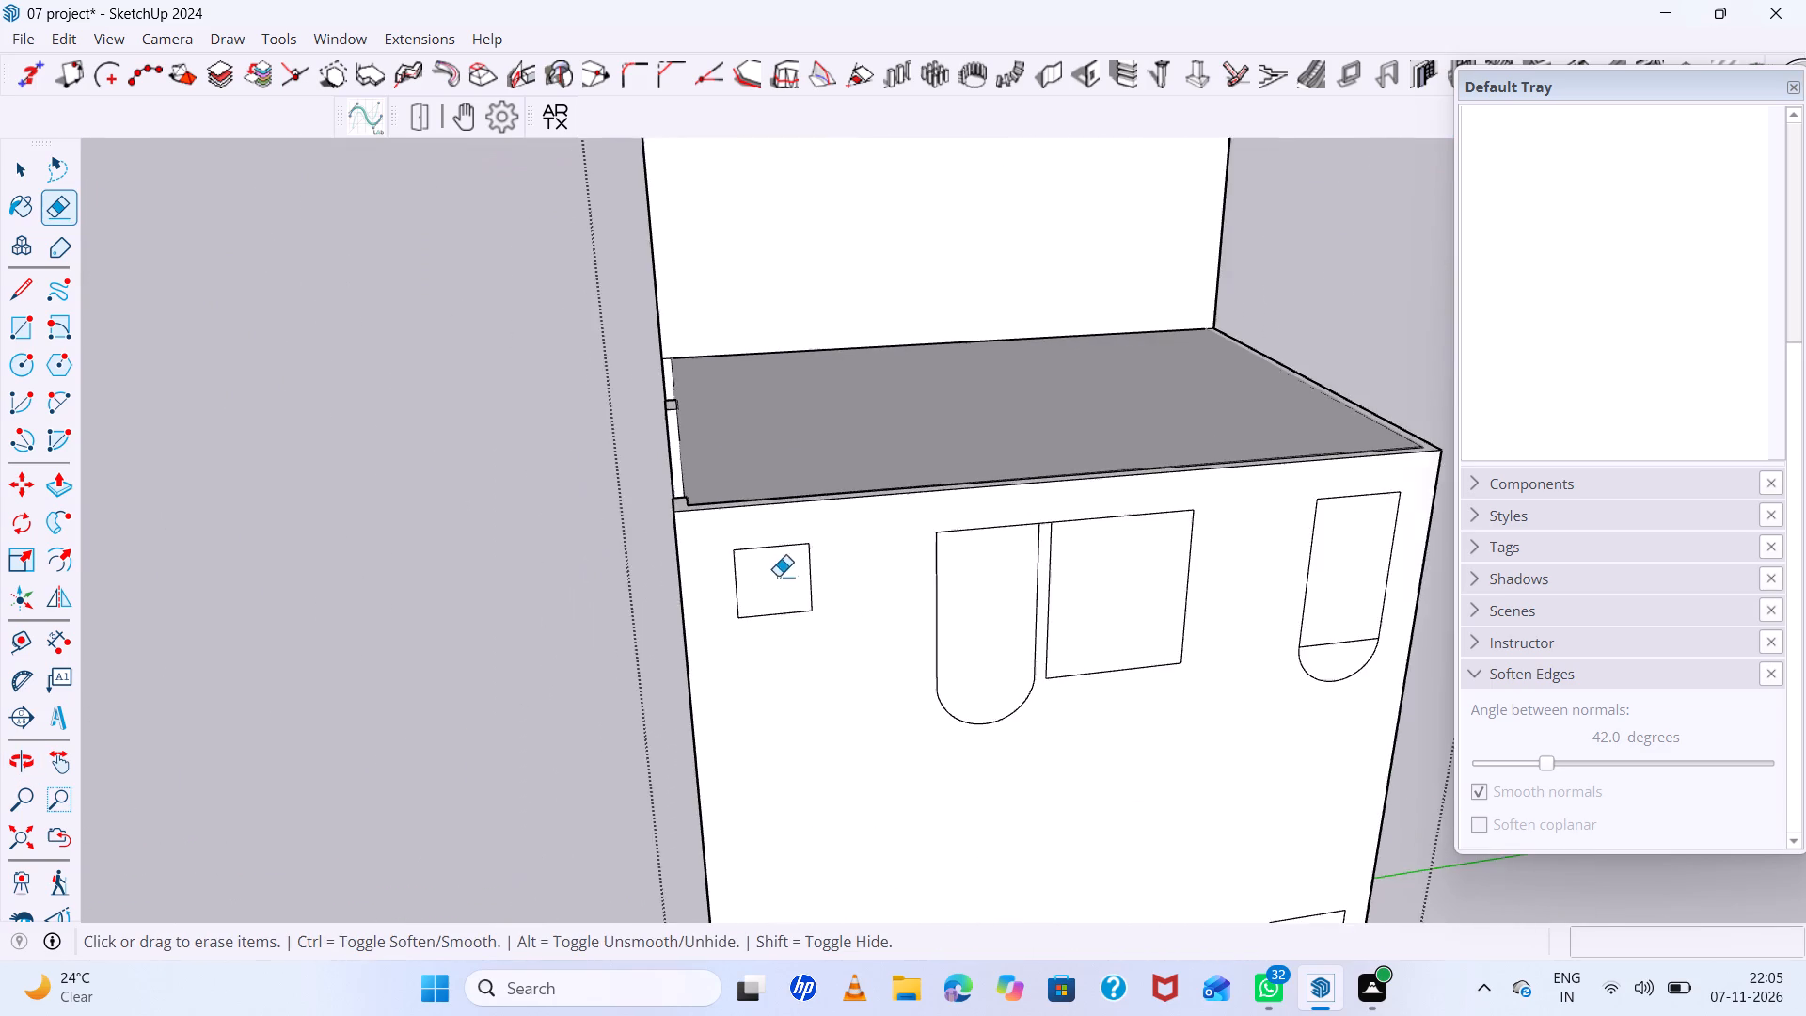
scroll(773, 596, "up", 4)
key("space")
left_click(773, 596)
key("p")
left_click(773, 596)
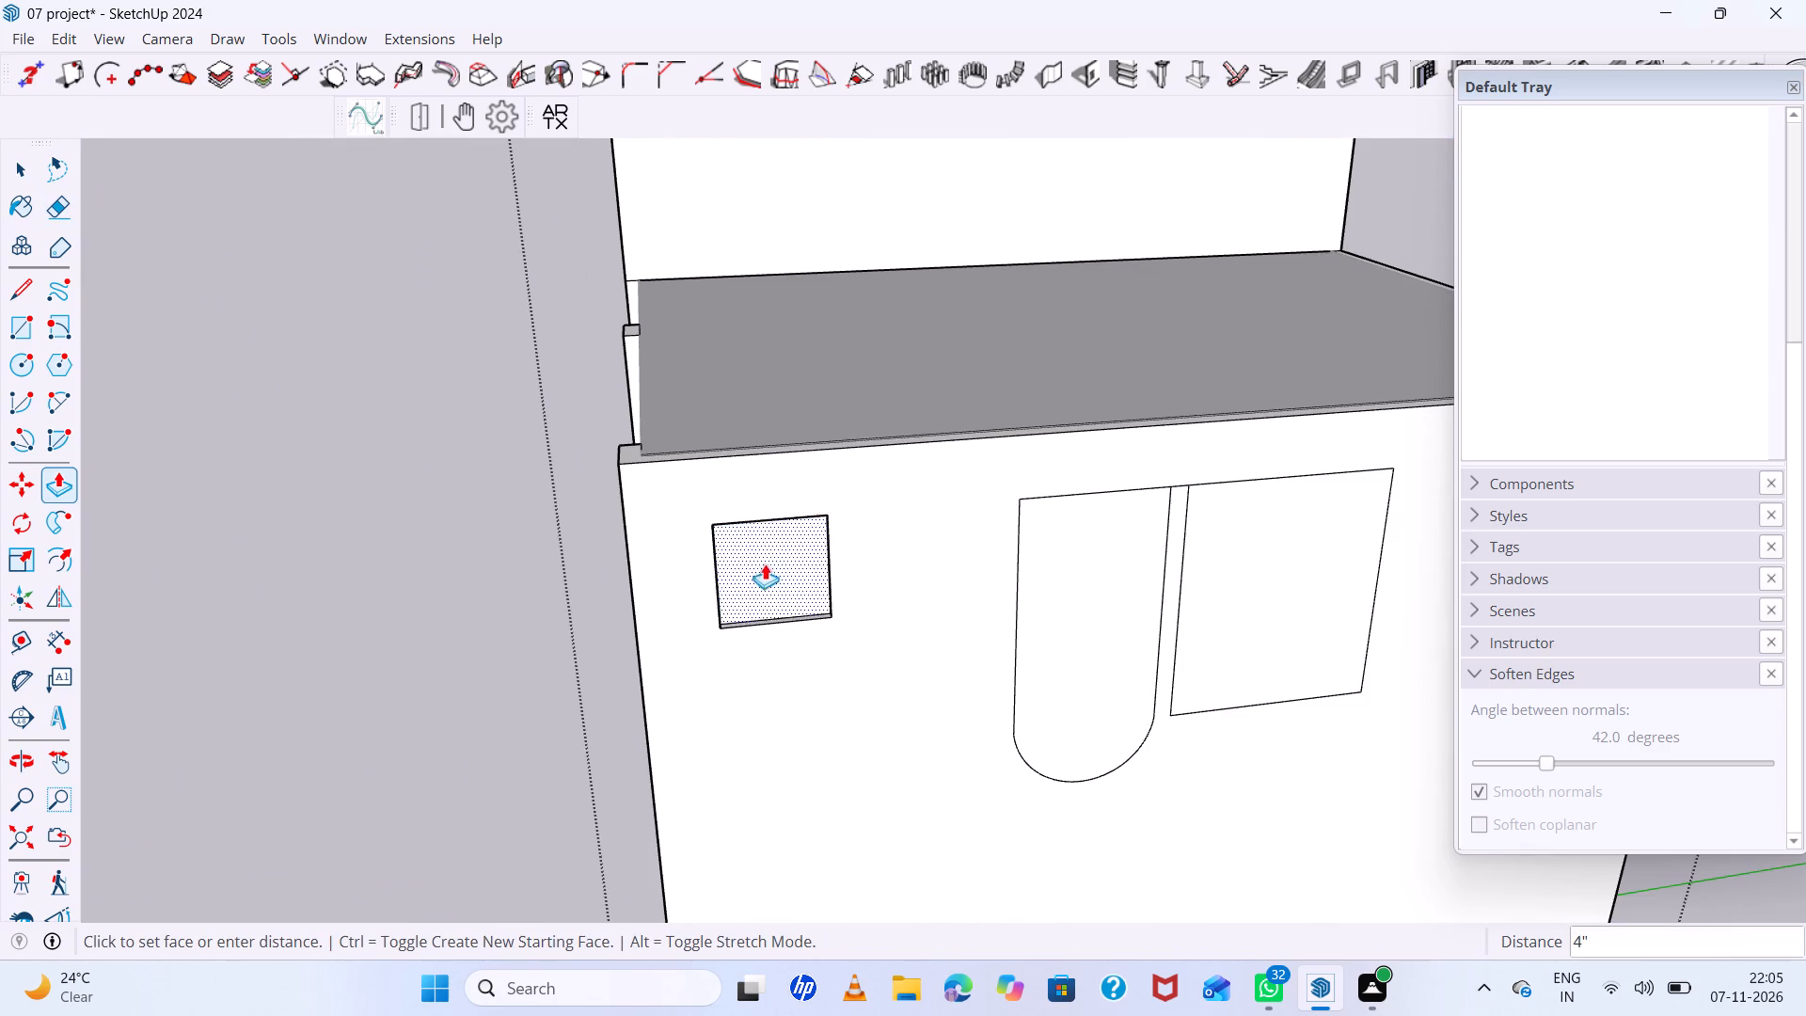
scroll(762, 553, "up", 6)
middle_click_drag(764, 552, 1198, 574)
left_click(470, 703)
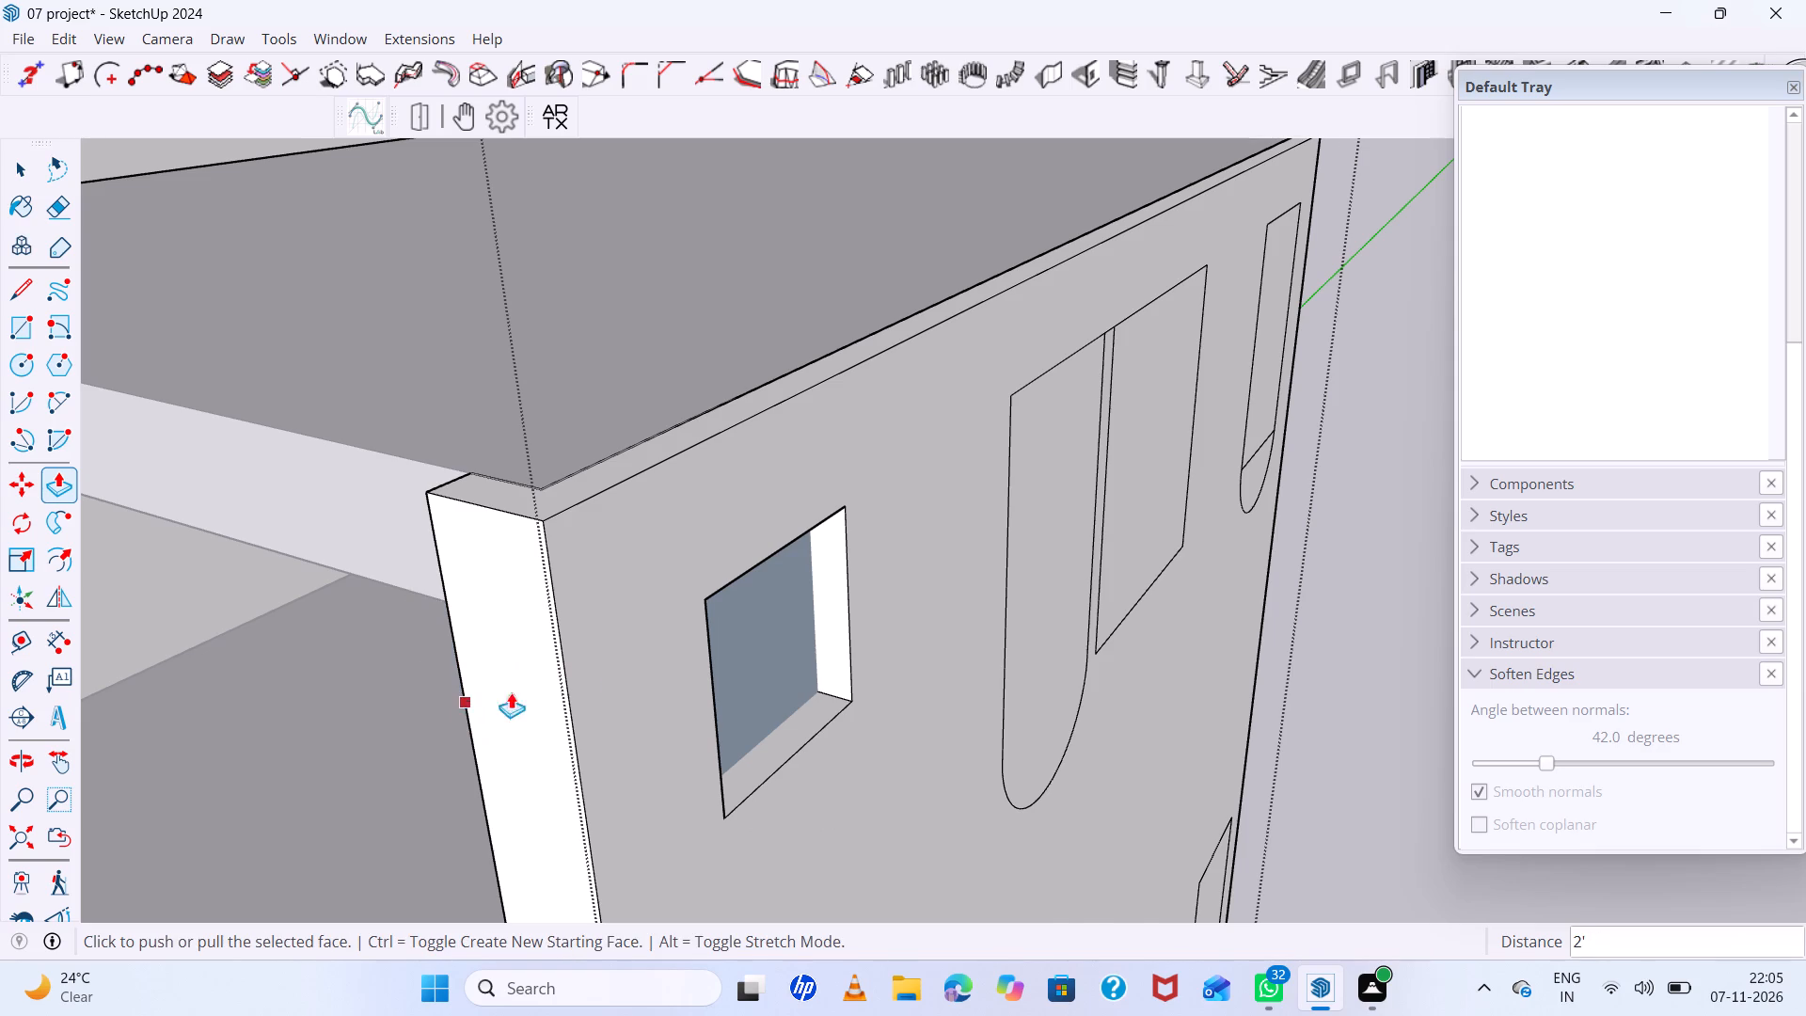
scroll(586, 667, "down", 7)
middle_click_drag(714, 667, 634, 604)
key("space")
left_click(649, 590)
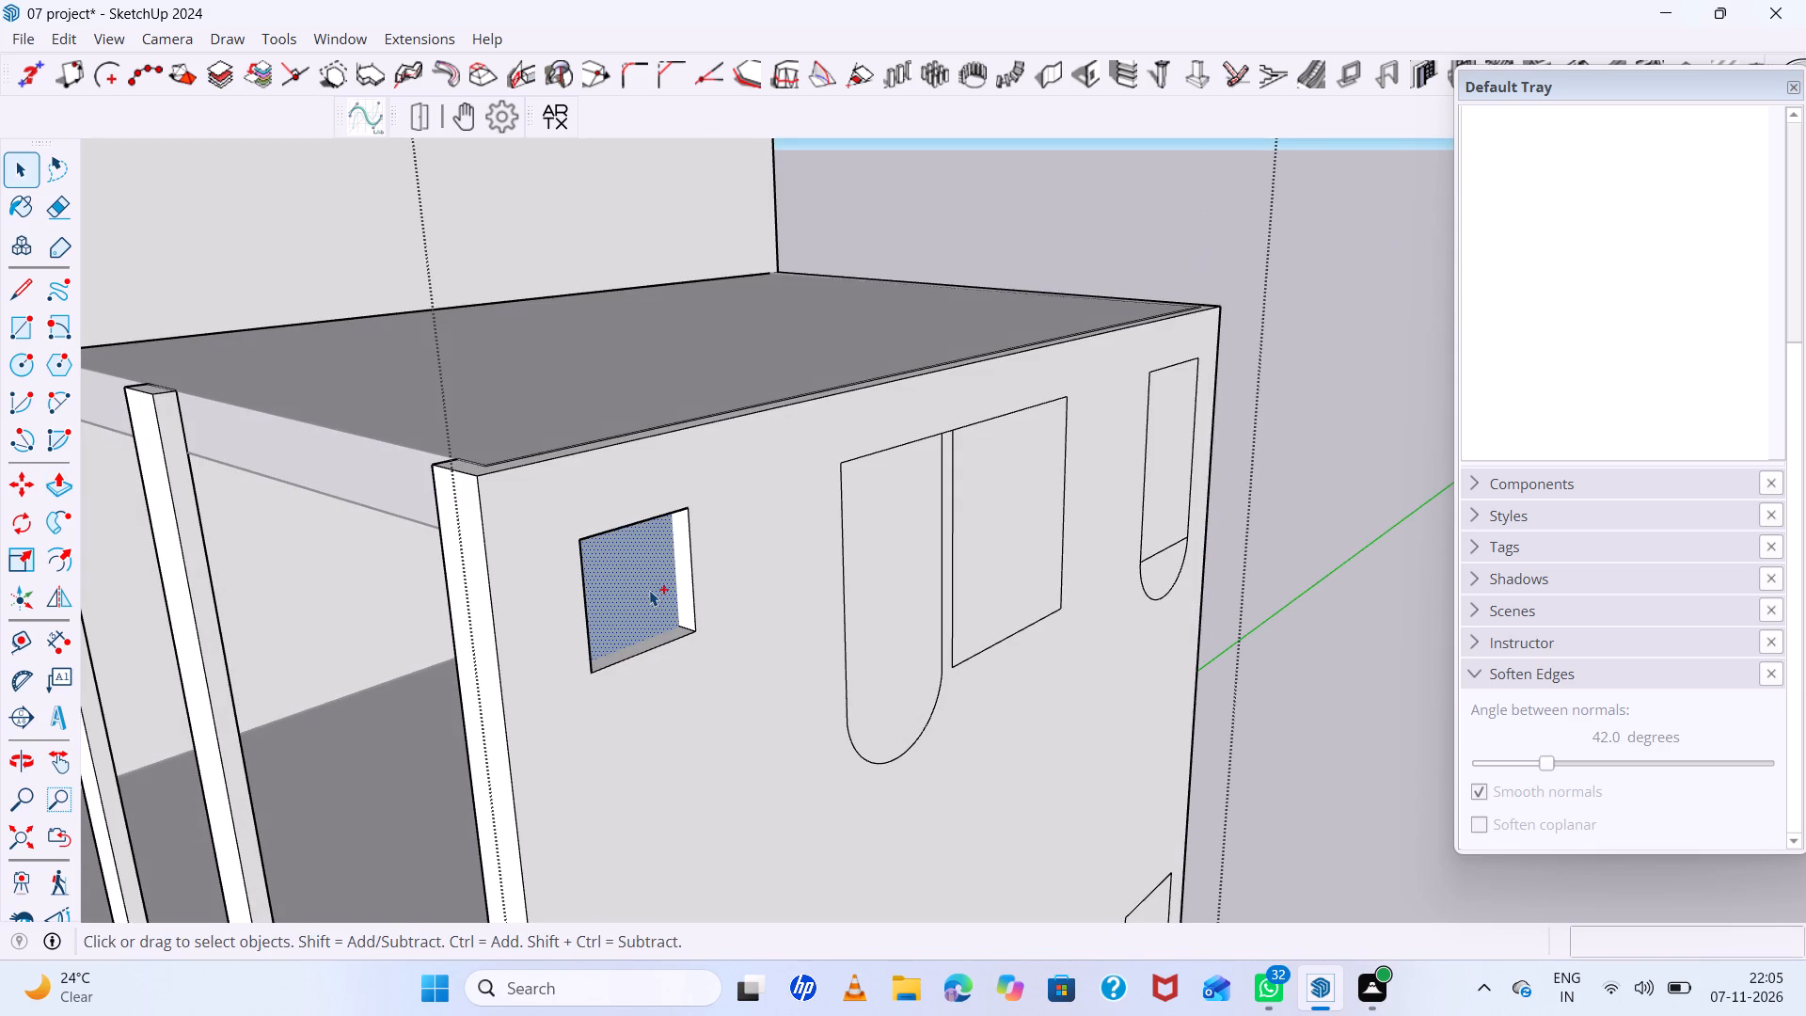
key("ctrl+x")
Cut the upper row's narrow round-ended opening through the wall by pushing it in 2' and removing its back face.
scroll(649, 591, "down", 5)
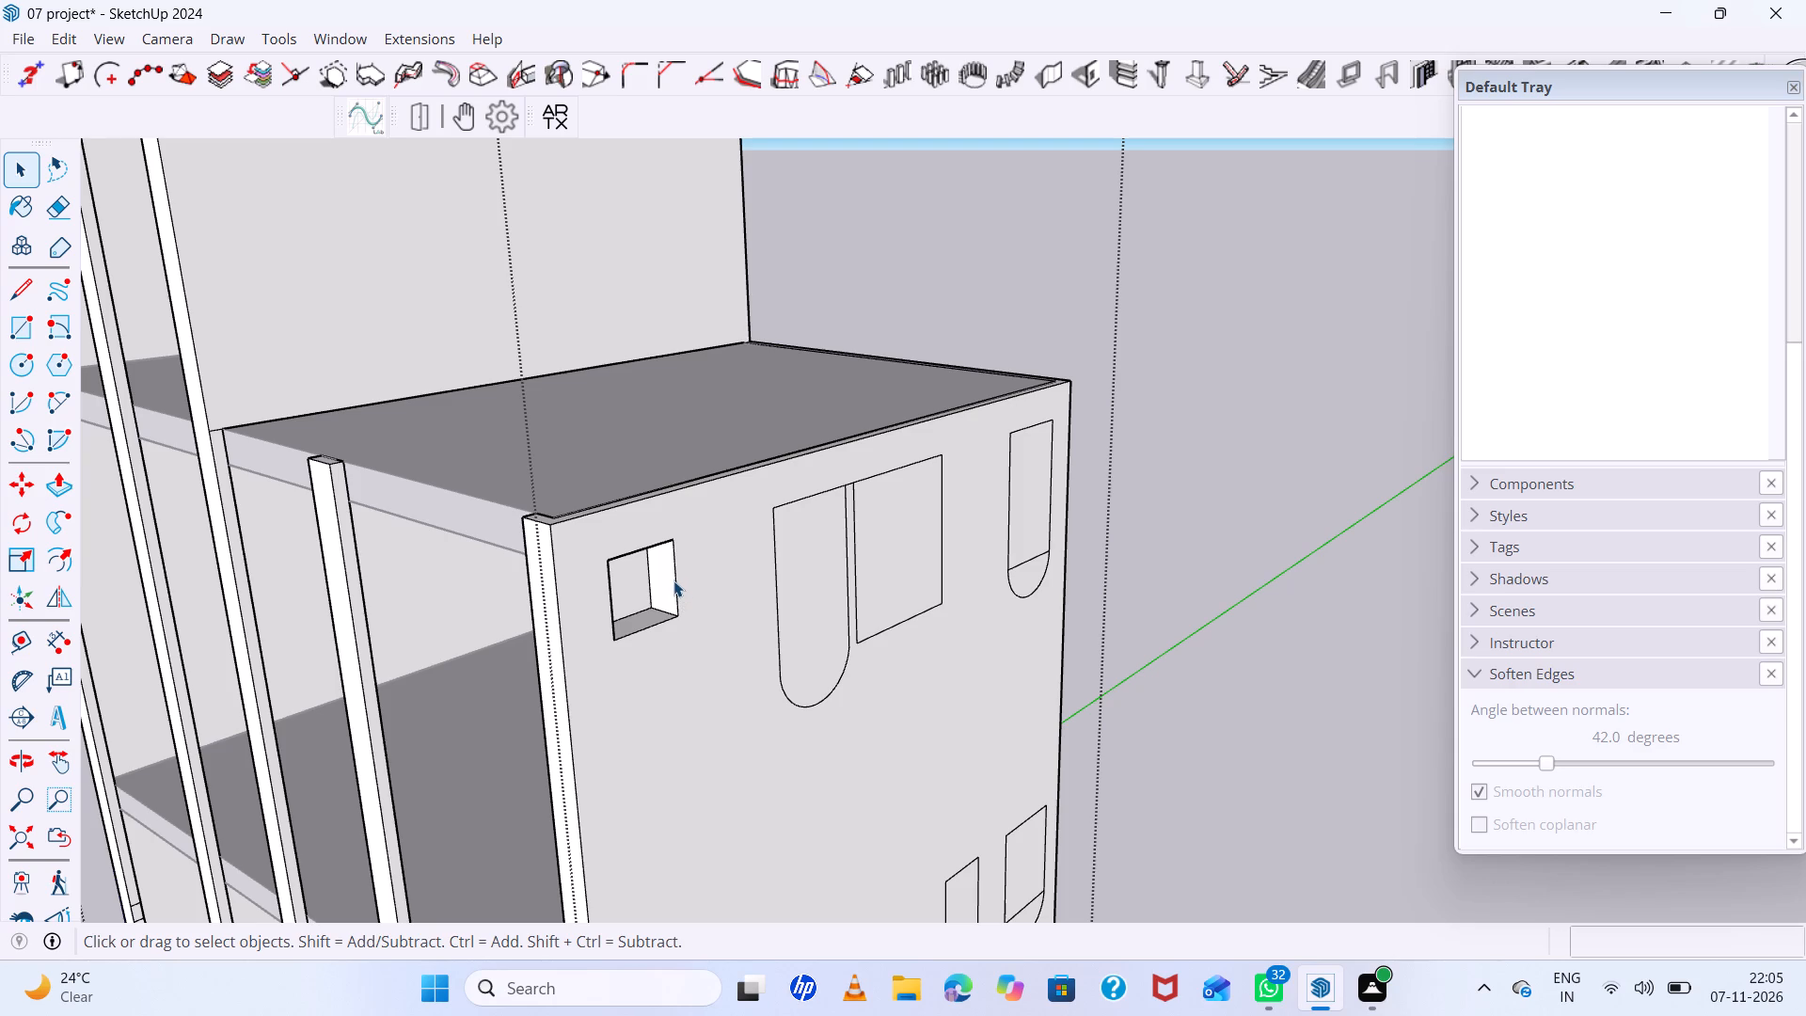
scroll(655, 577, "down", 6)
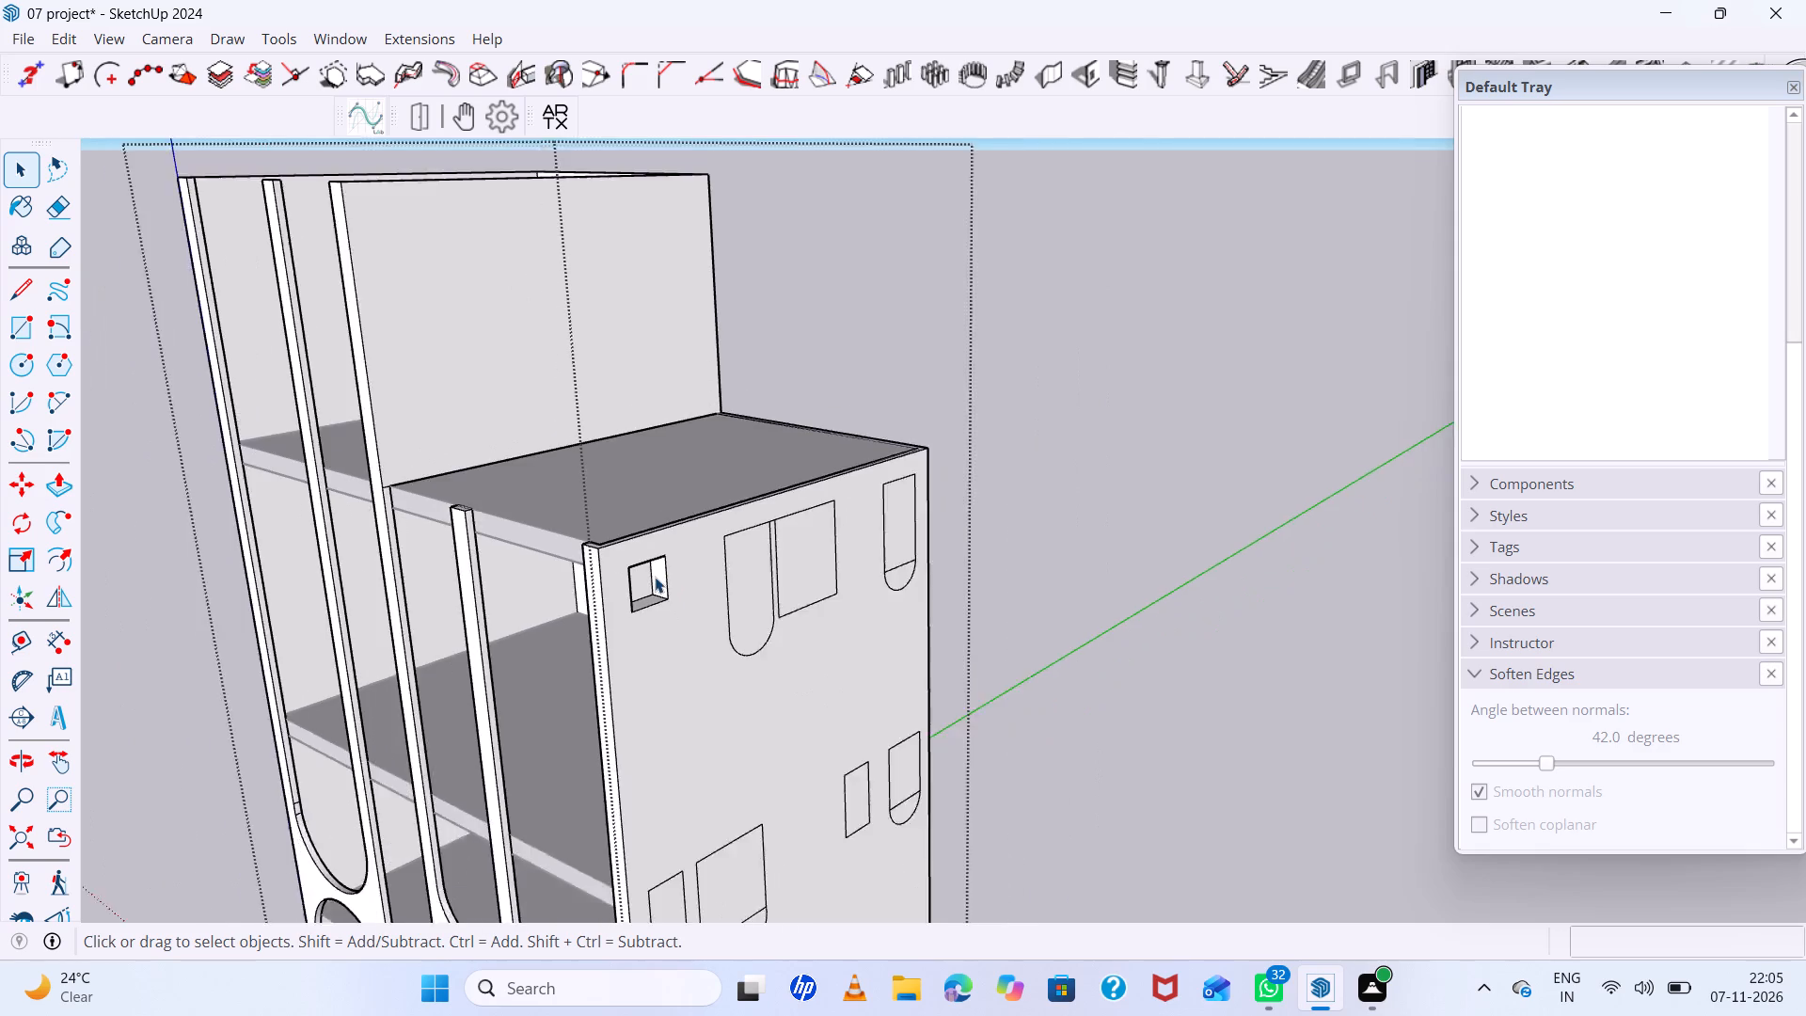
scroll(655, 577, "up", 6)
scroll(651, 566, "down", 2)
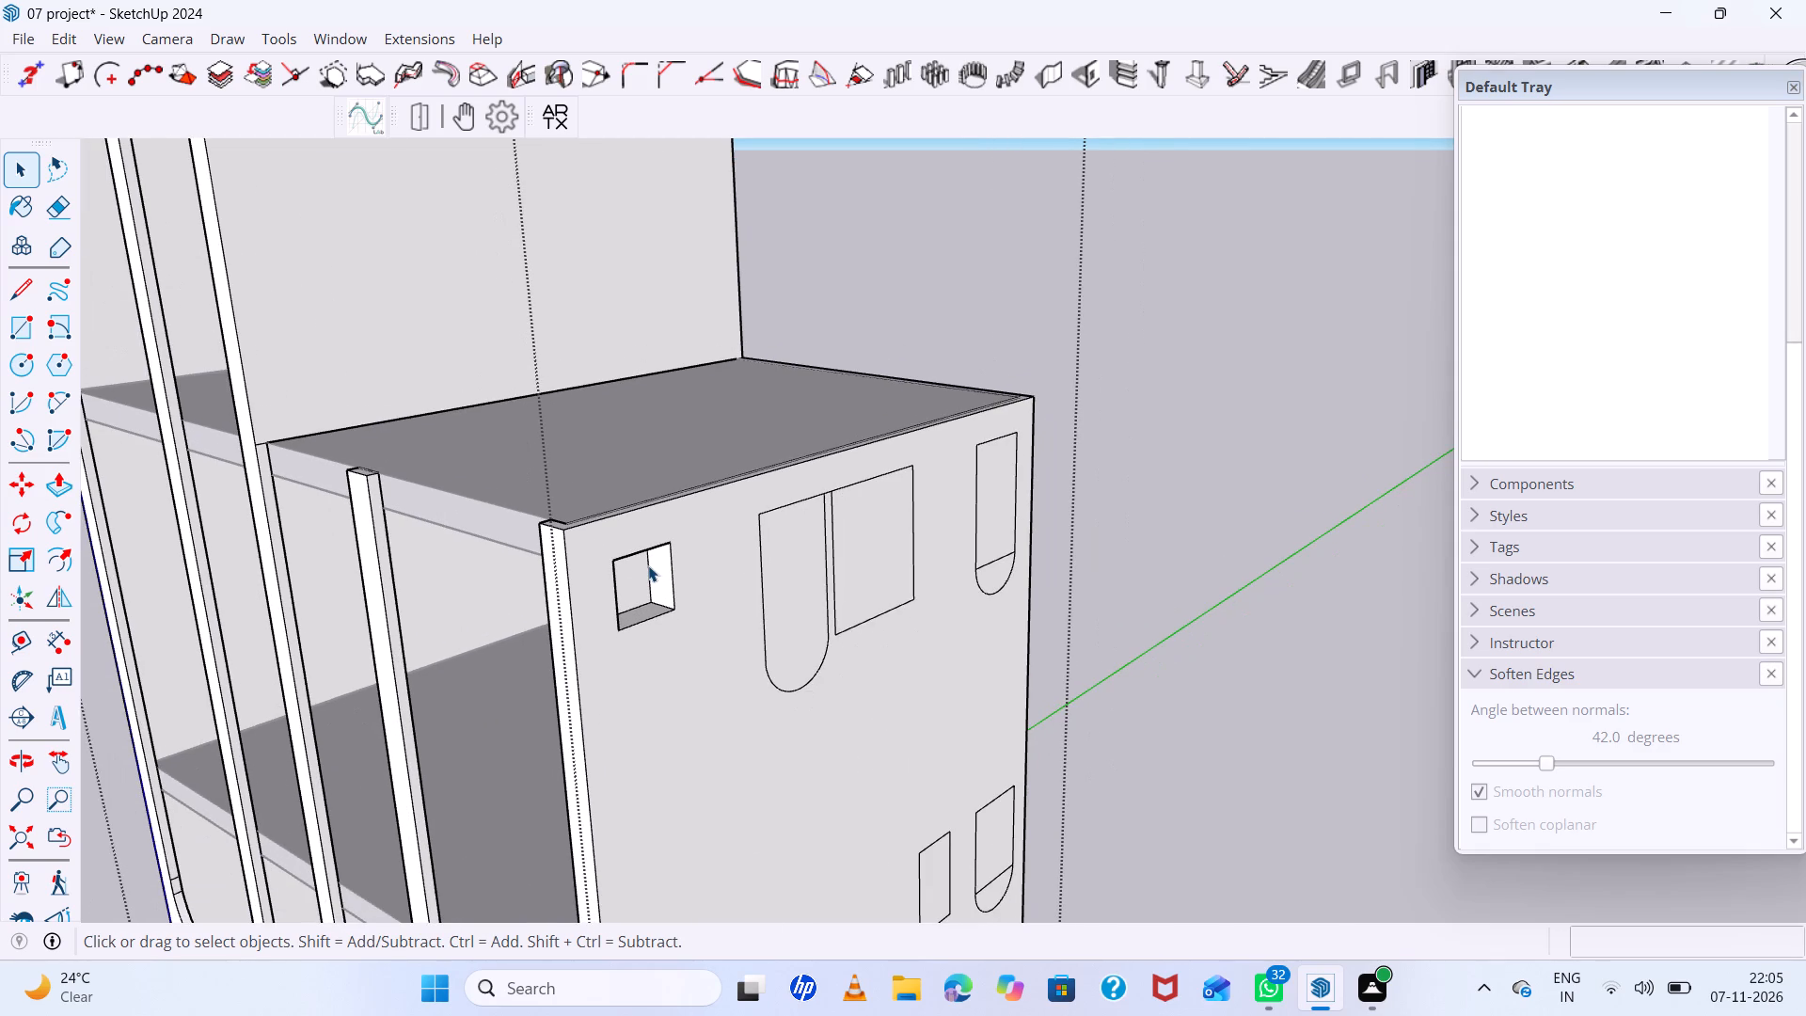
scroll(491, 593, "down", 6)
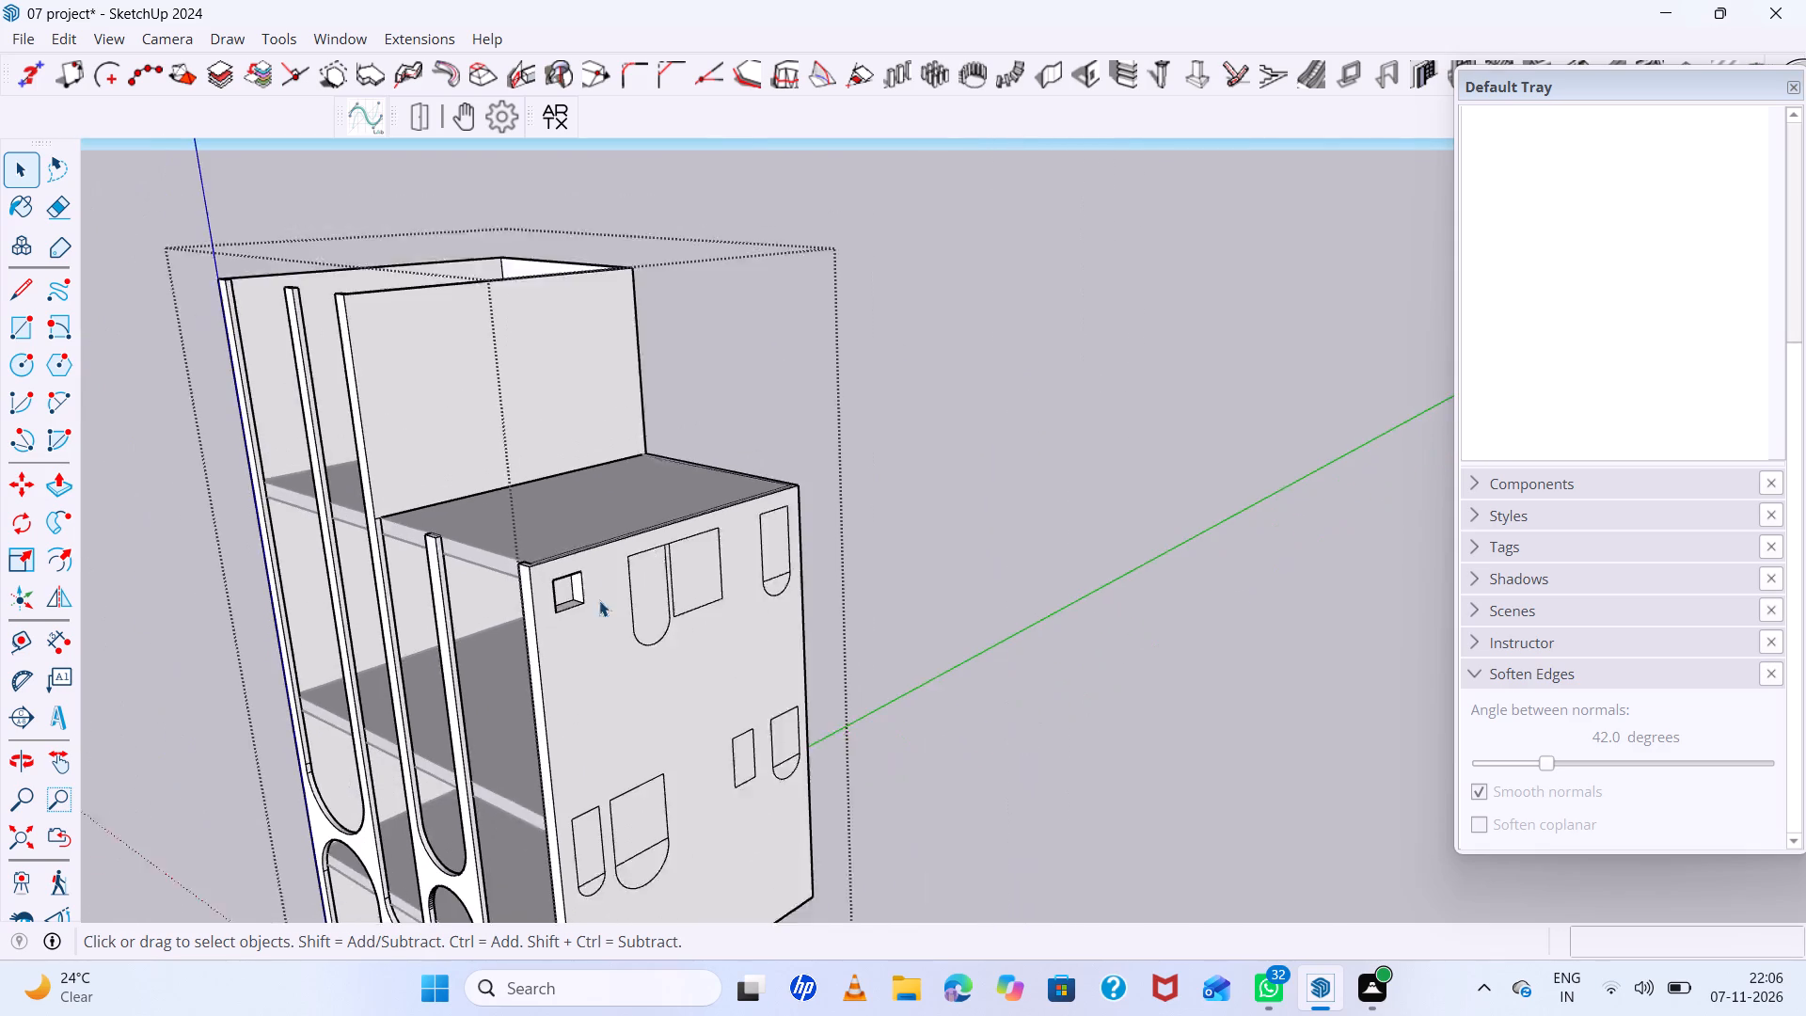
scroll(642, 585, "up", 11)
left_click(642, 584)
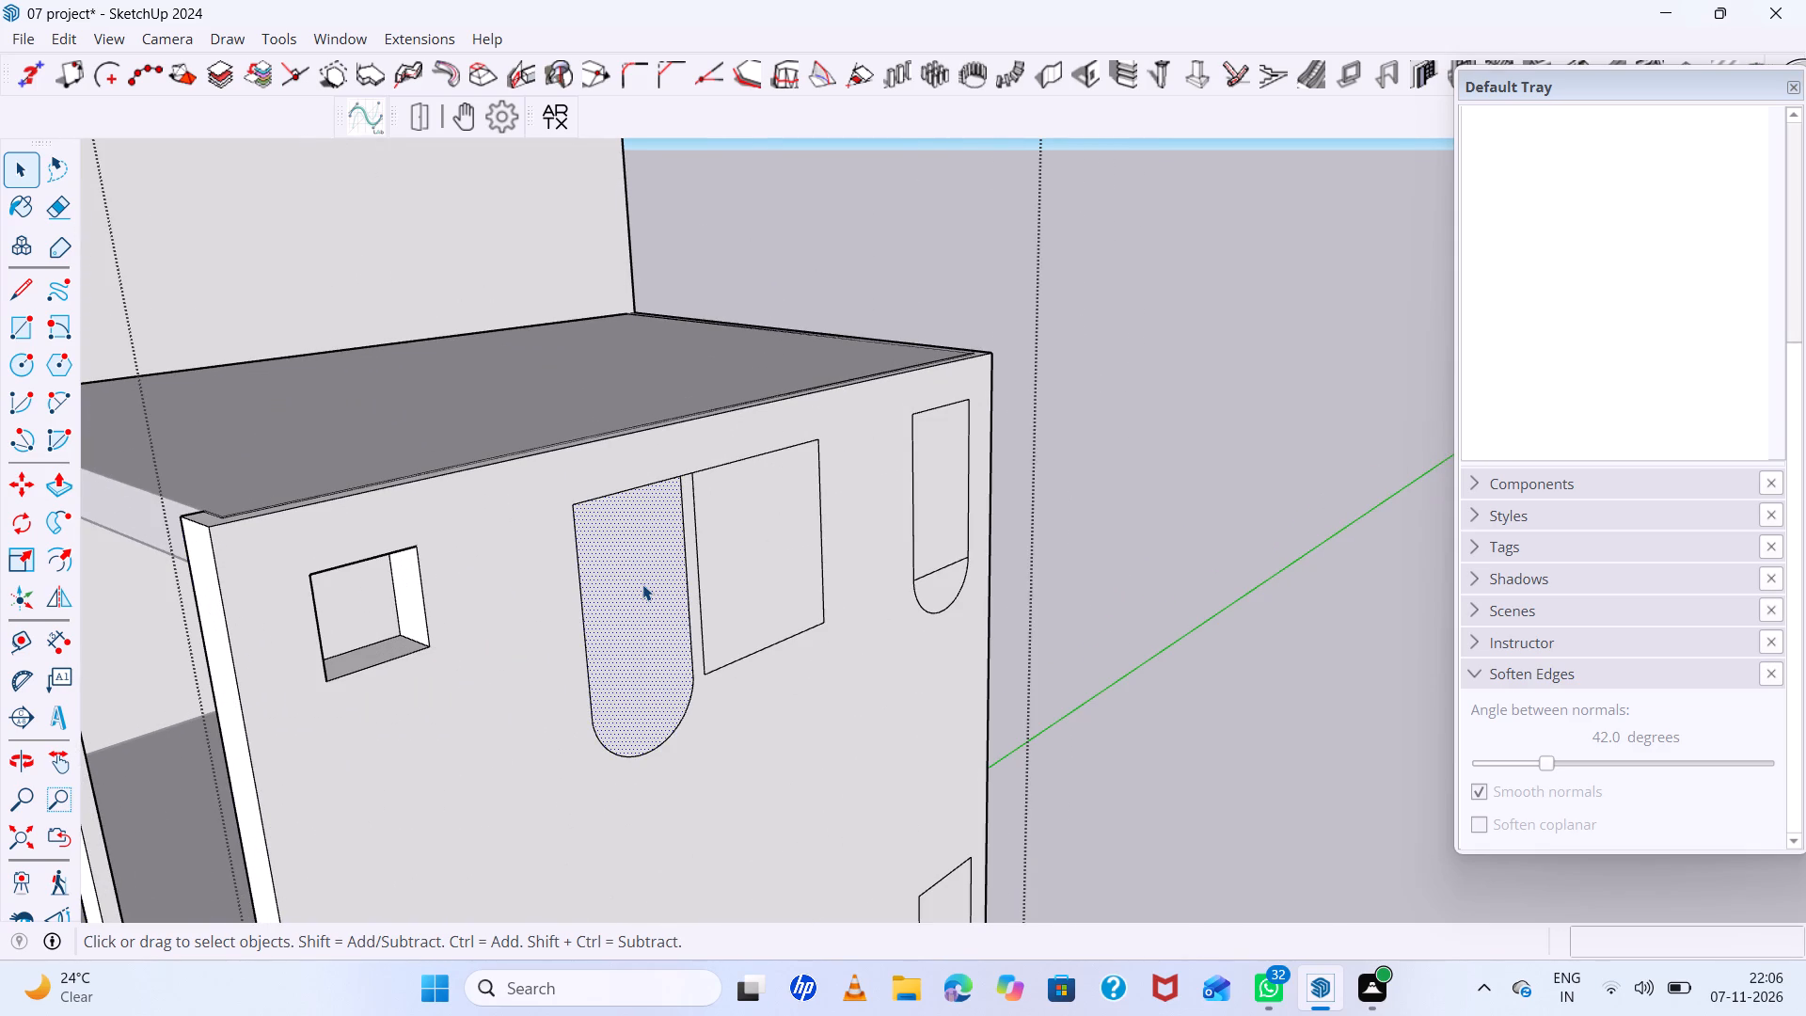
key("p")
left_click(642, 584)
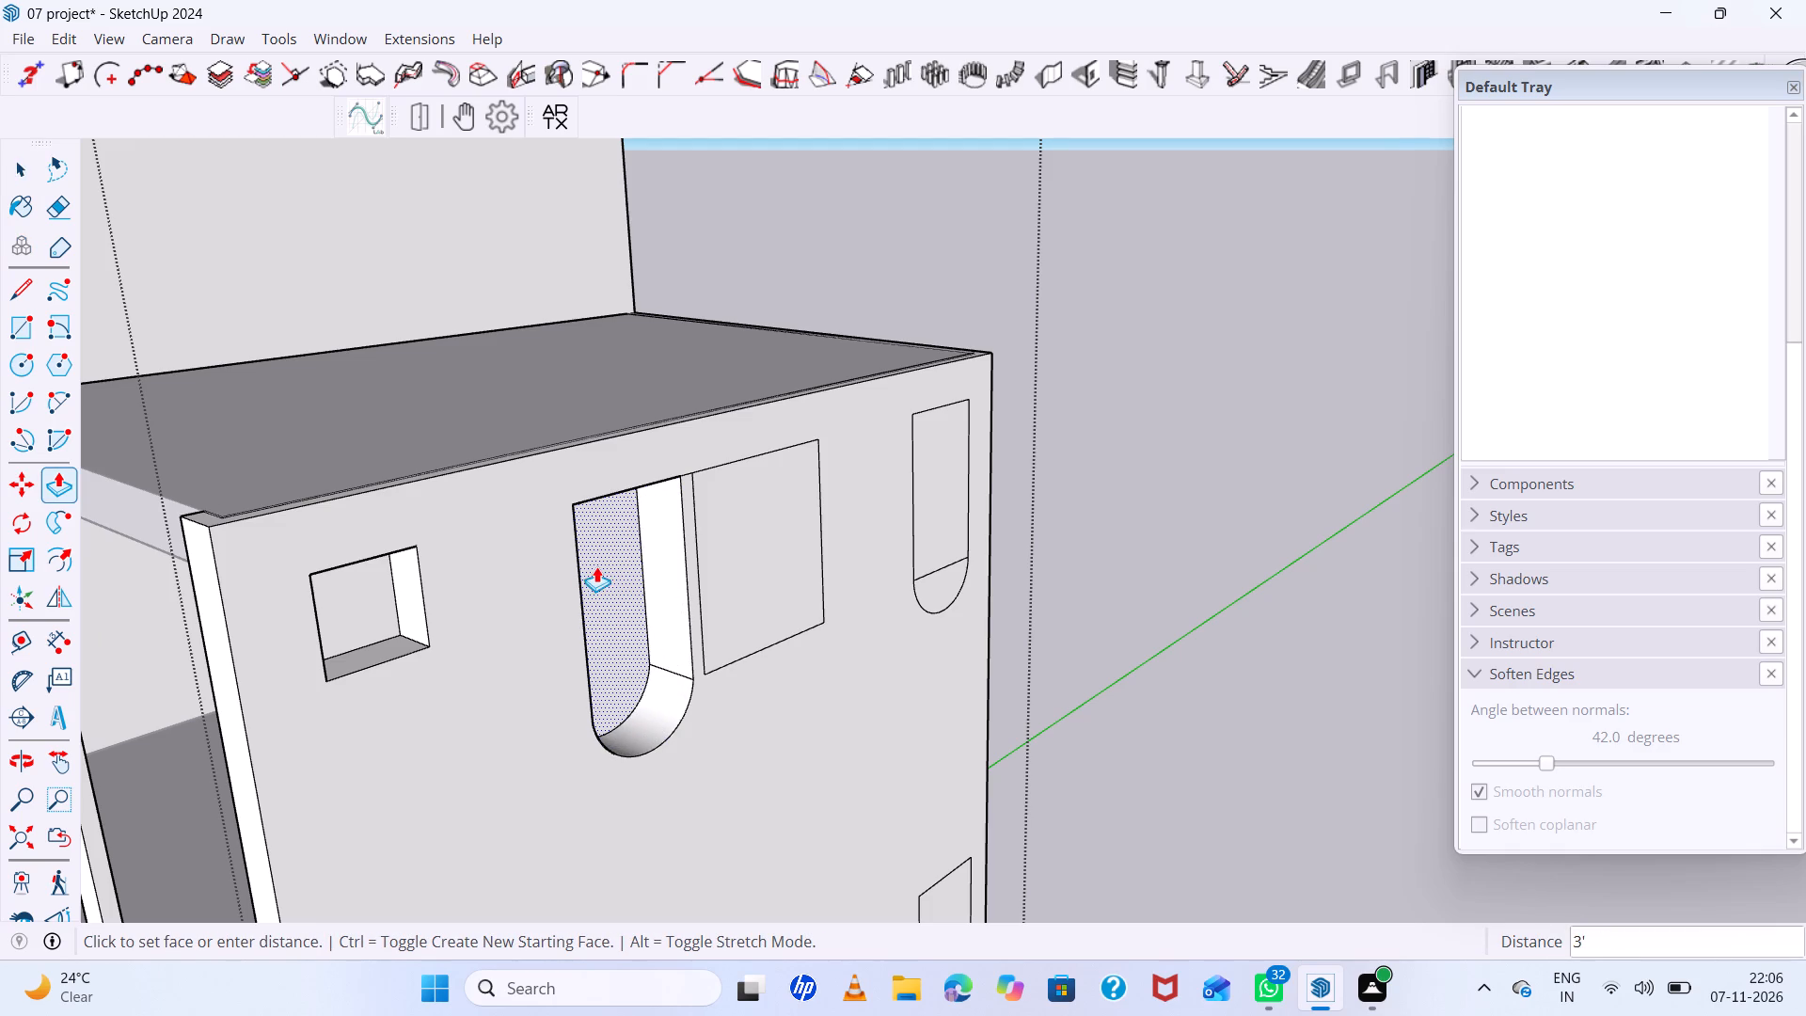
left_click(218, 735)
scroll(615, 663, "down", 4)
left_click(717, 642)
key("space")
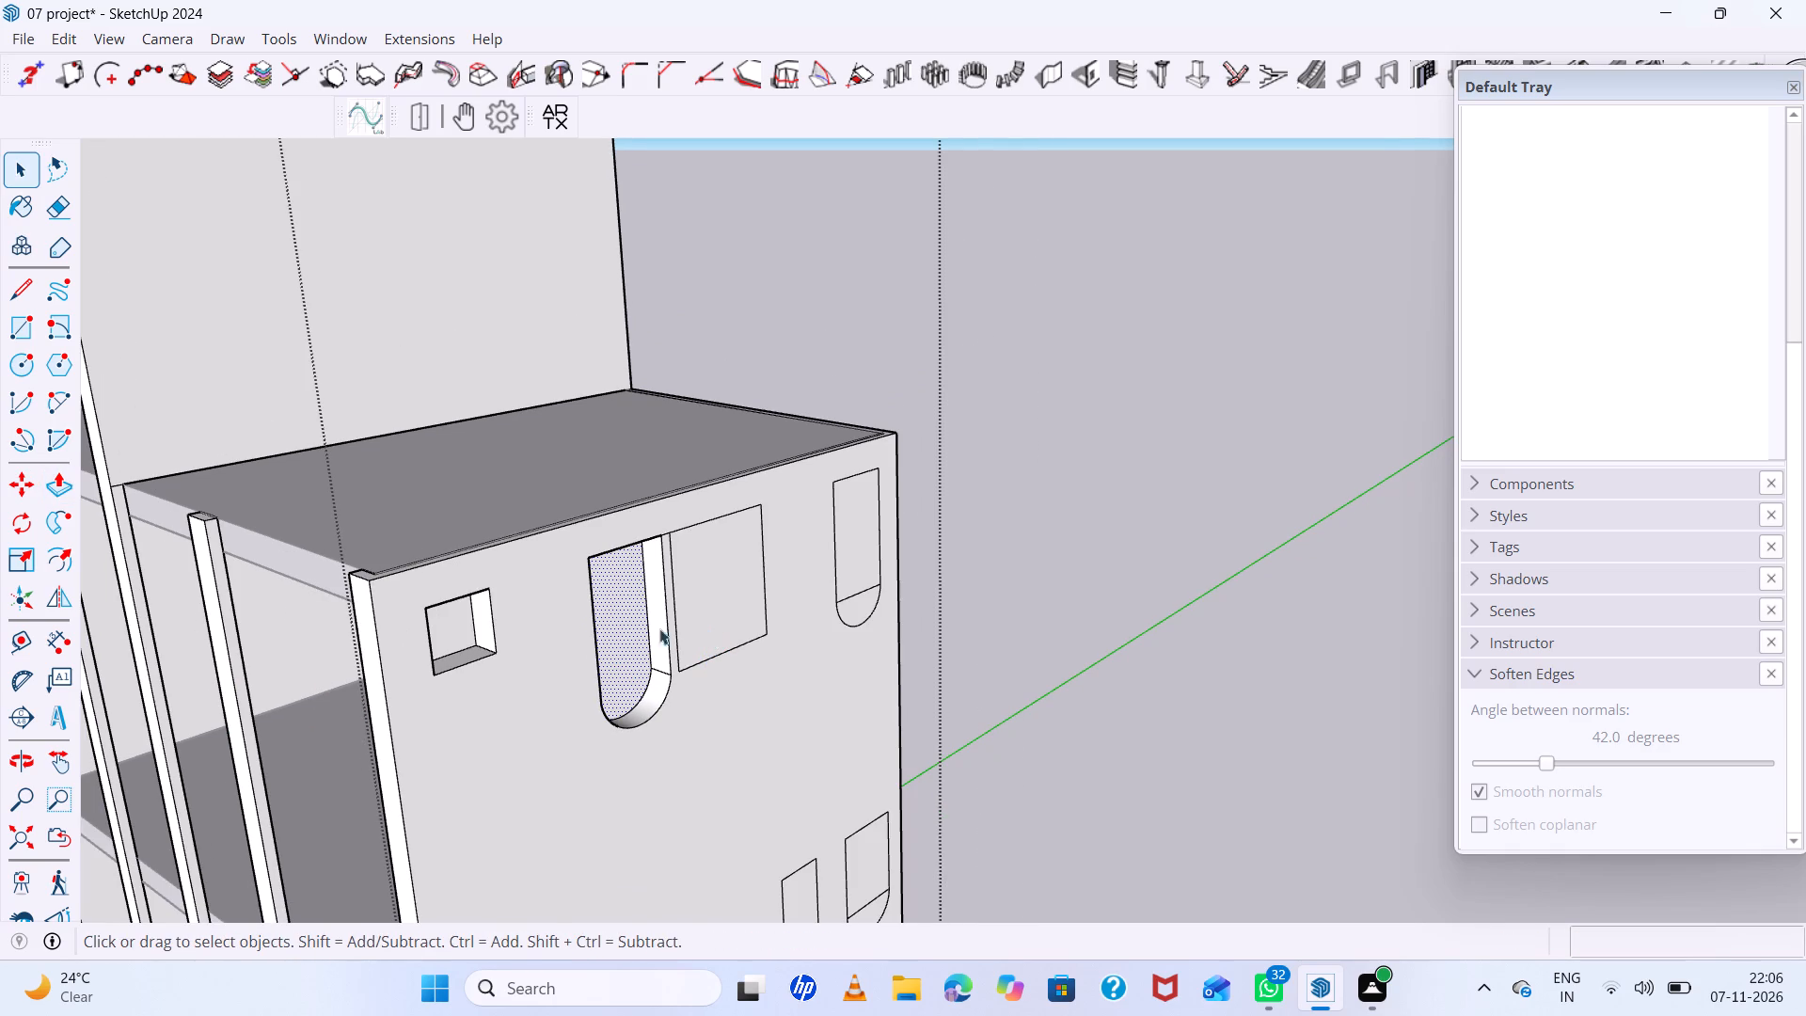
left_click(635, 628)
key("ctrl+x")
Cut the adjacent wide rectangle through the wall by pushing it to the round-ended opening's inner edge and removing its back face.
scroll(624, 623, "down", 5, "ctrl")
middle_click_drag(715, 645, 625, 648)
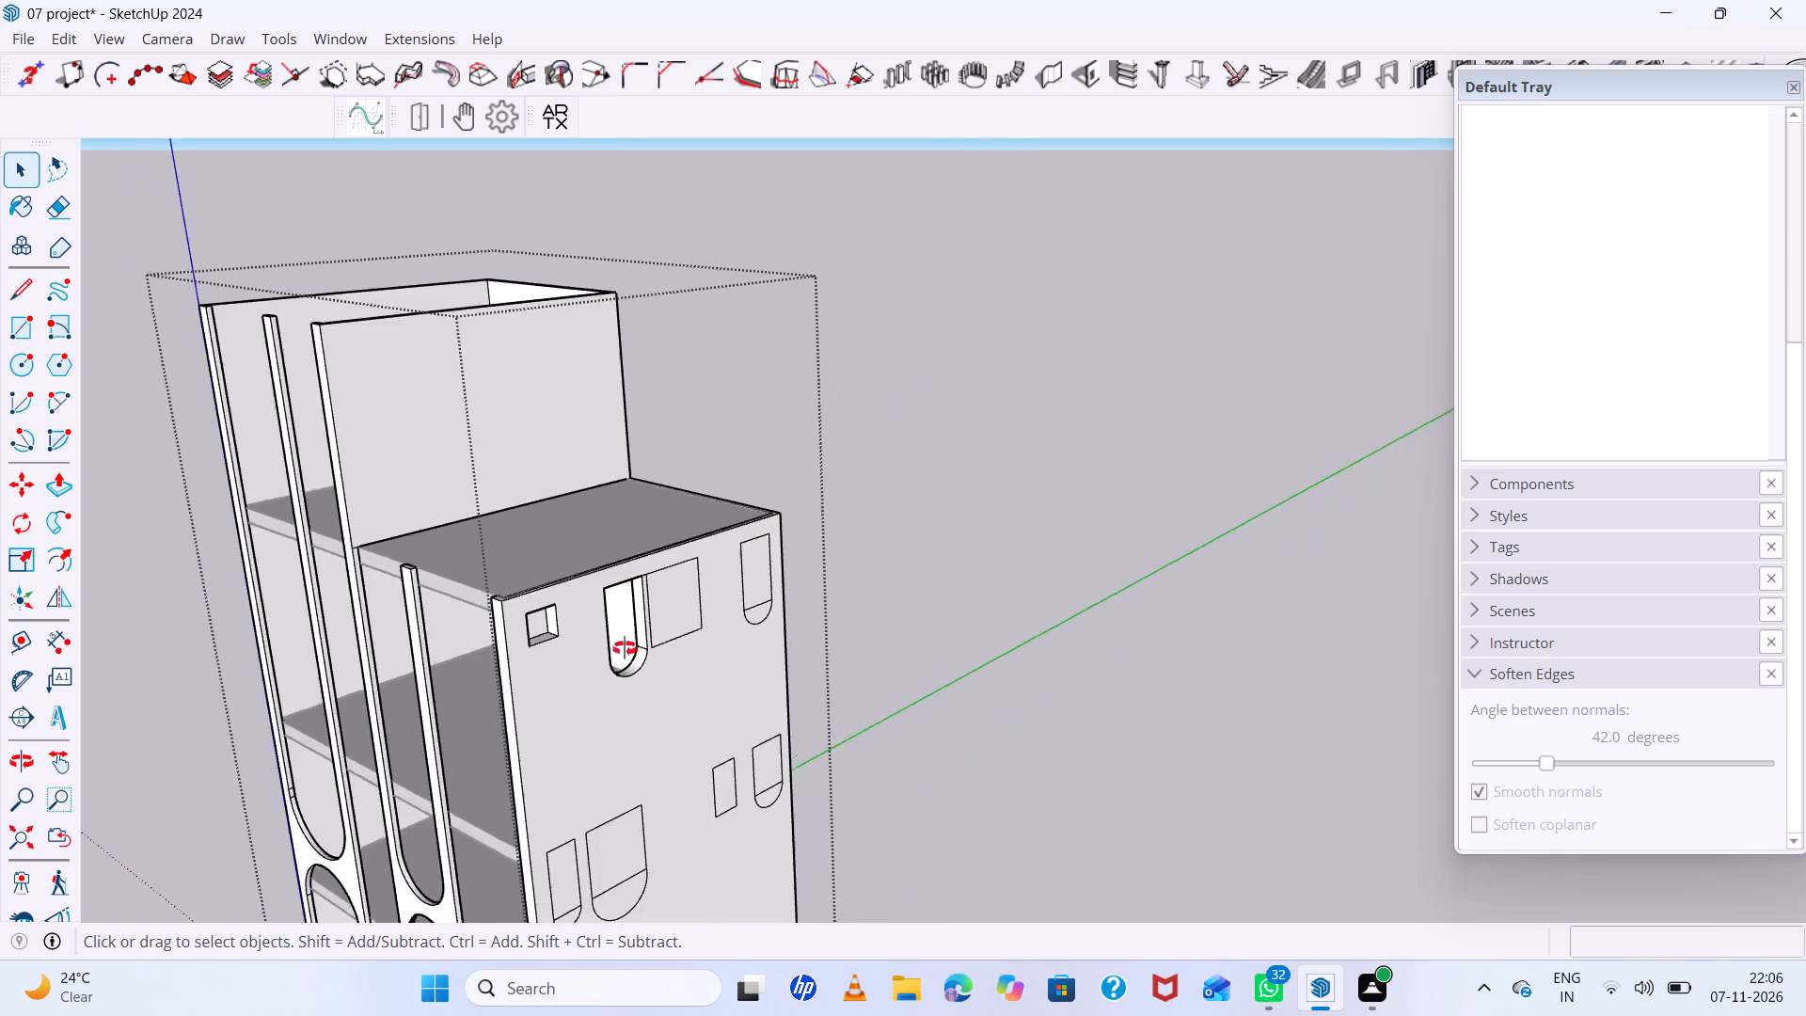
middle_click_drag(625, 648, 578, 652)
scroll(607, 600, "up", 12)
left_click(689, 591)
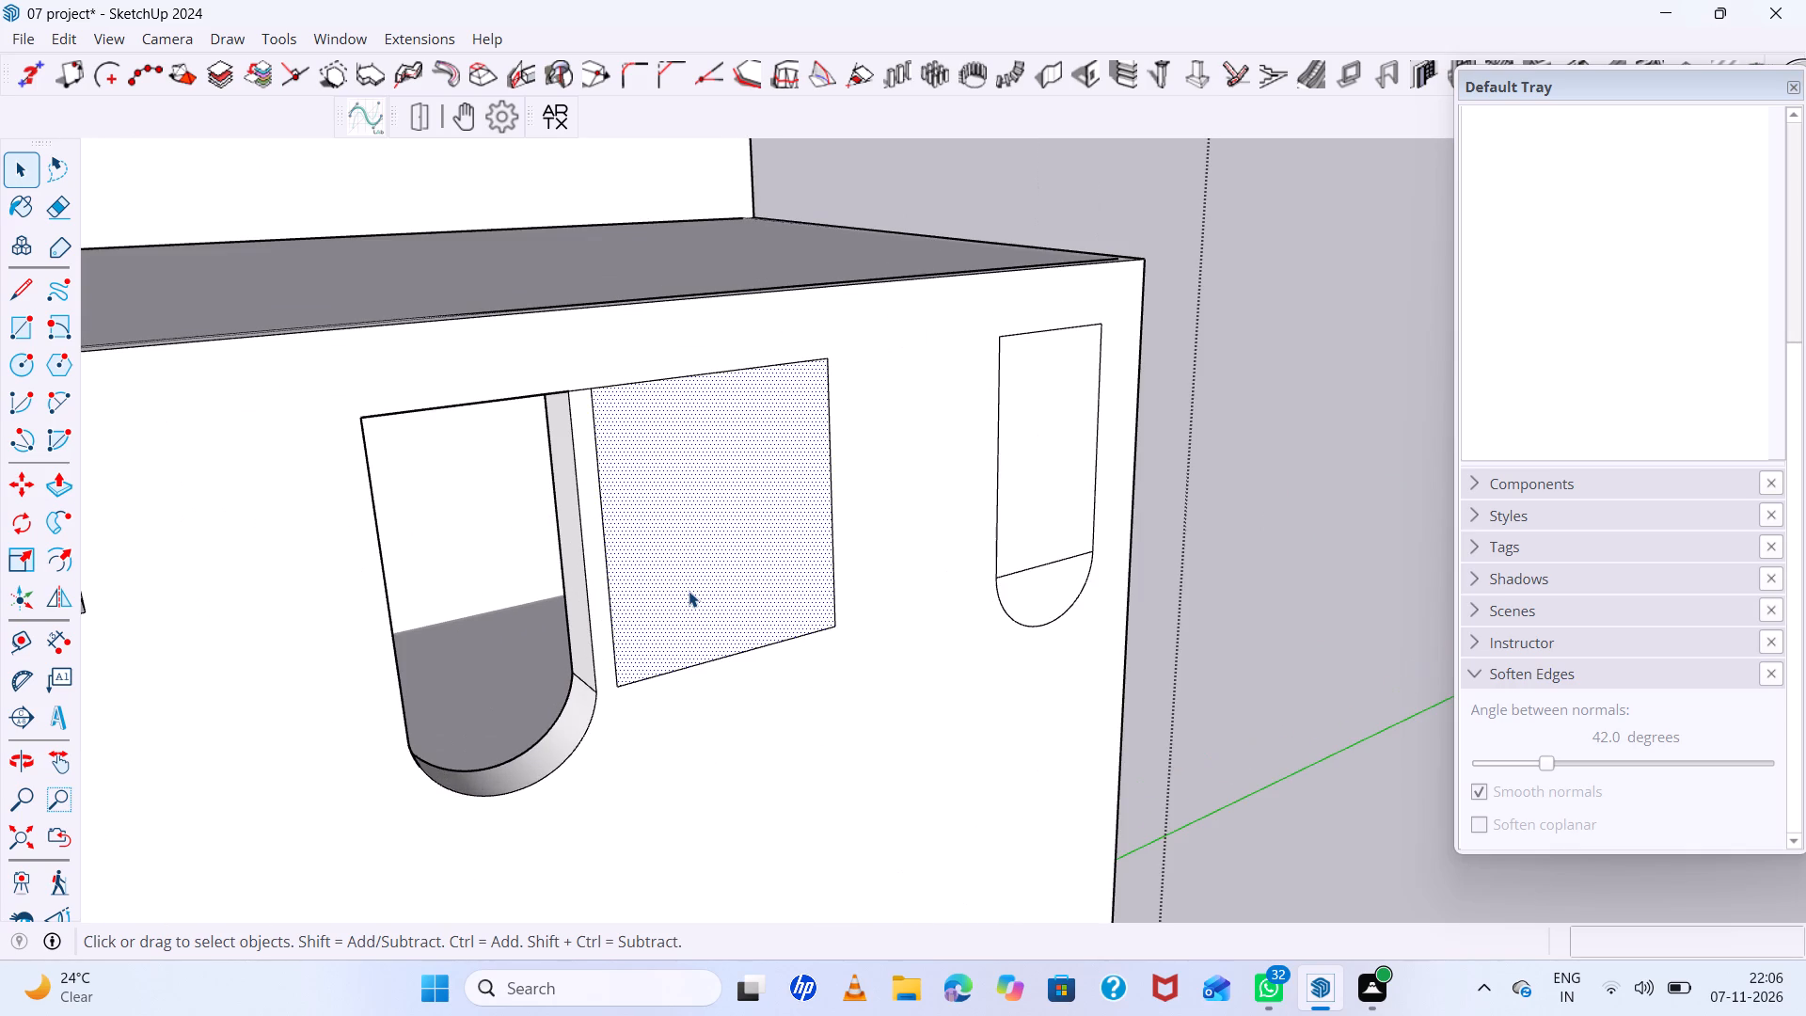
key("p")
left_click(689, 591)
left_click(572, 683)
scroll(575, 654, "down", 7)
key("space")
left_click(656, 600)
key("ctrl+x")
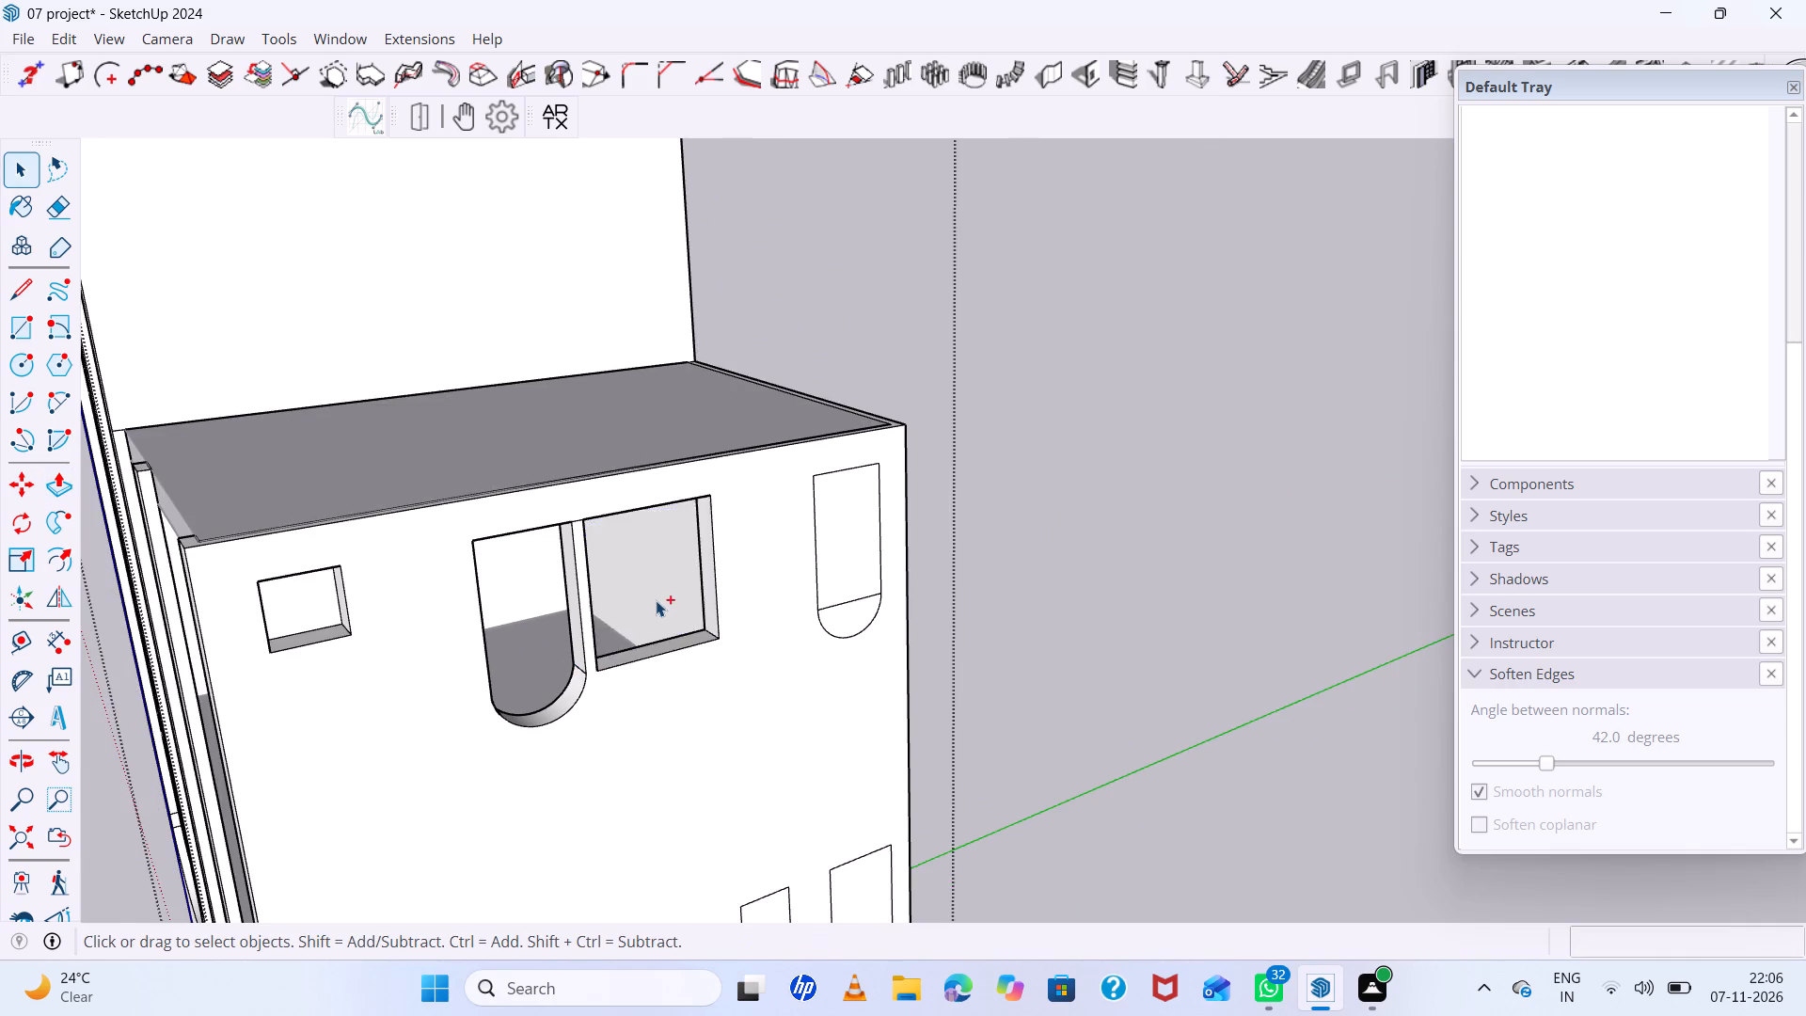
Erase the straight edge between the rectangle and arc of the upper row's tall outline nearest the wall's right edge.
scroll(657, 600, "down", 5)
scroll(848, 581, "up", 11)
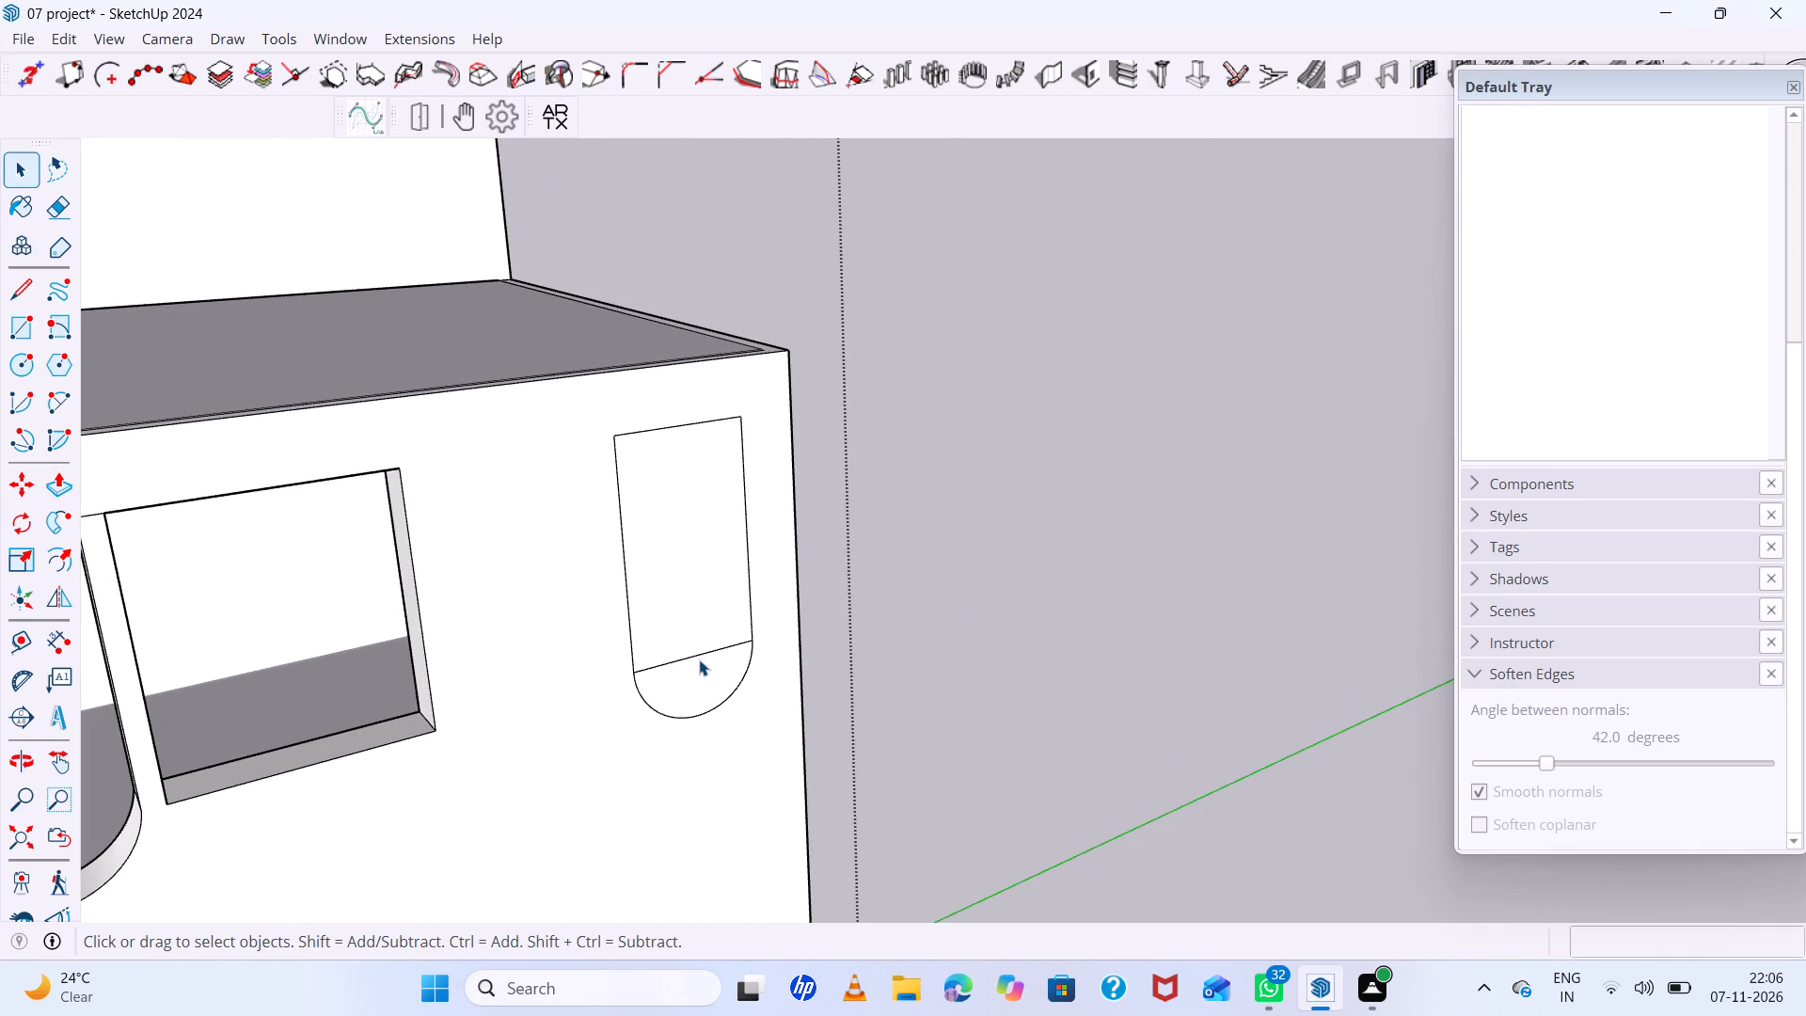
key("e")
left_click(700, 662)
left_click_drag(701, 636, 703, 671)
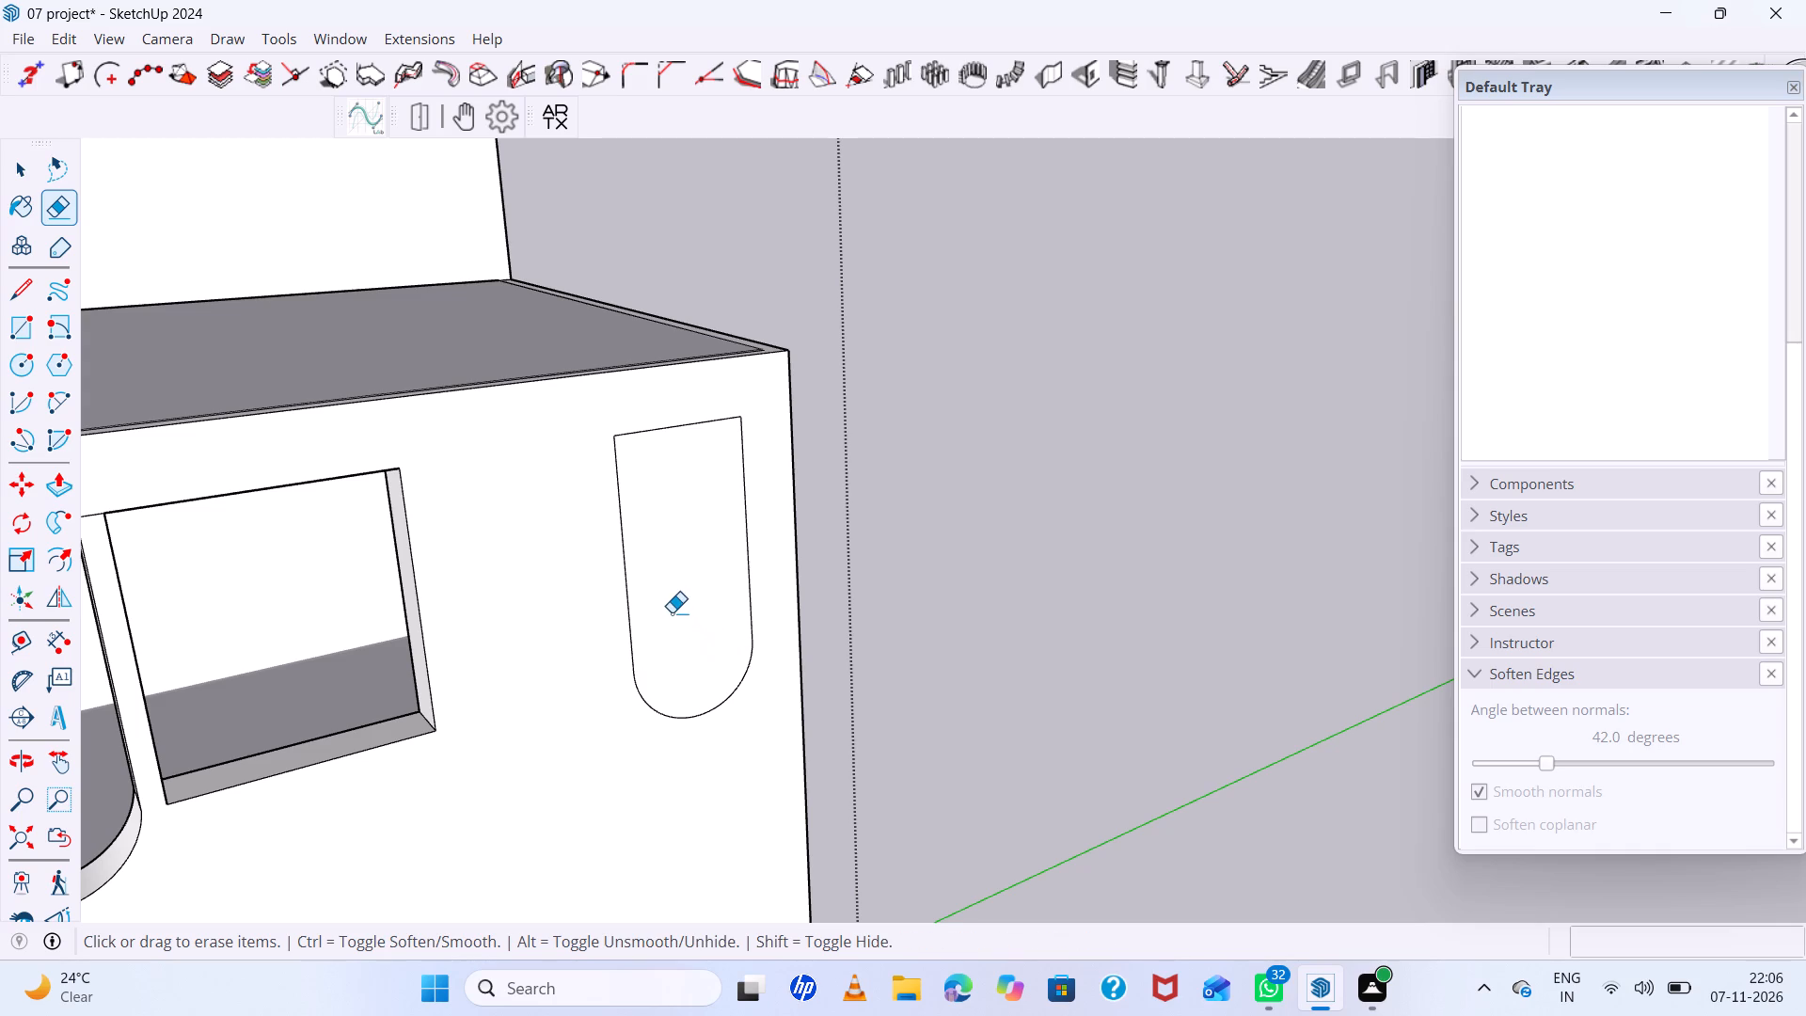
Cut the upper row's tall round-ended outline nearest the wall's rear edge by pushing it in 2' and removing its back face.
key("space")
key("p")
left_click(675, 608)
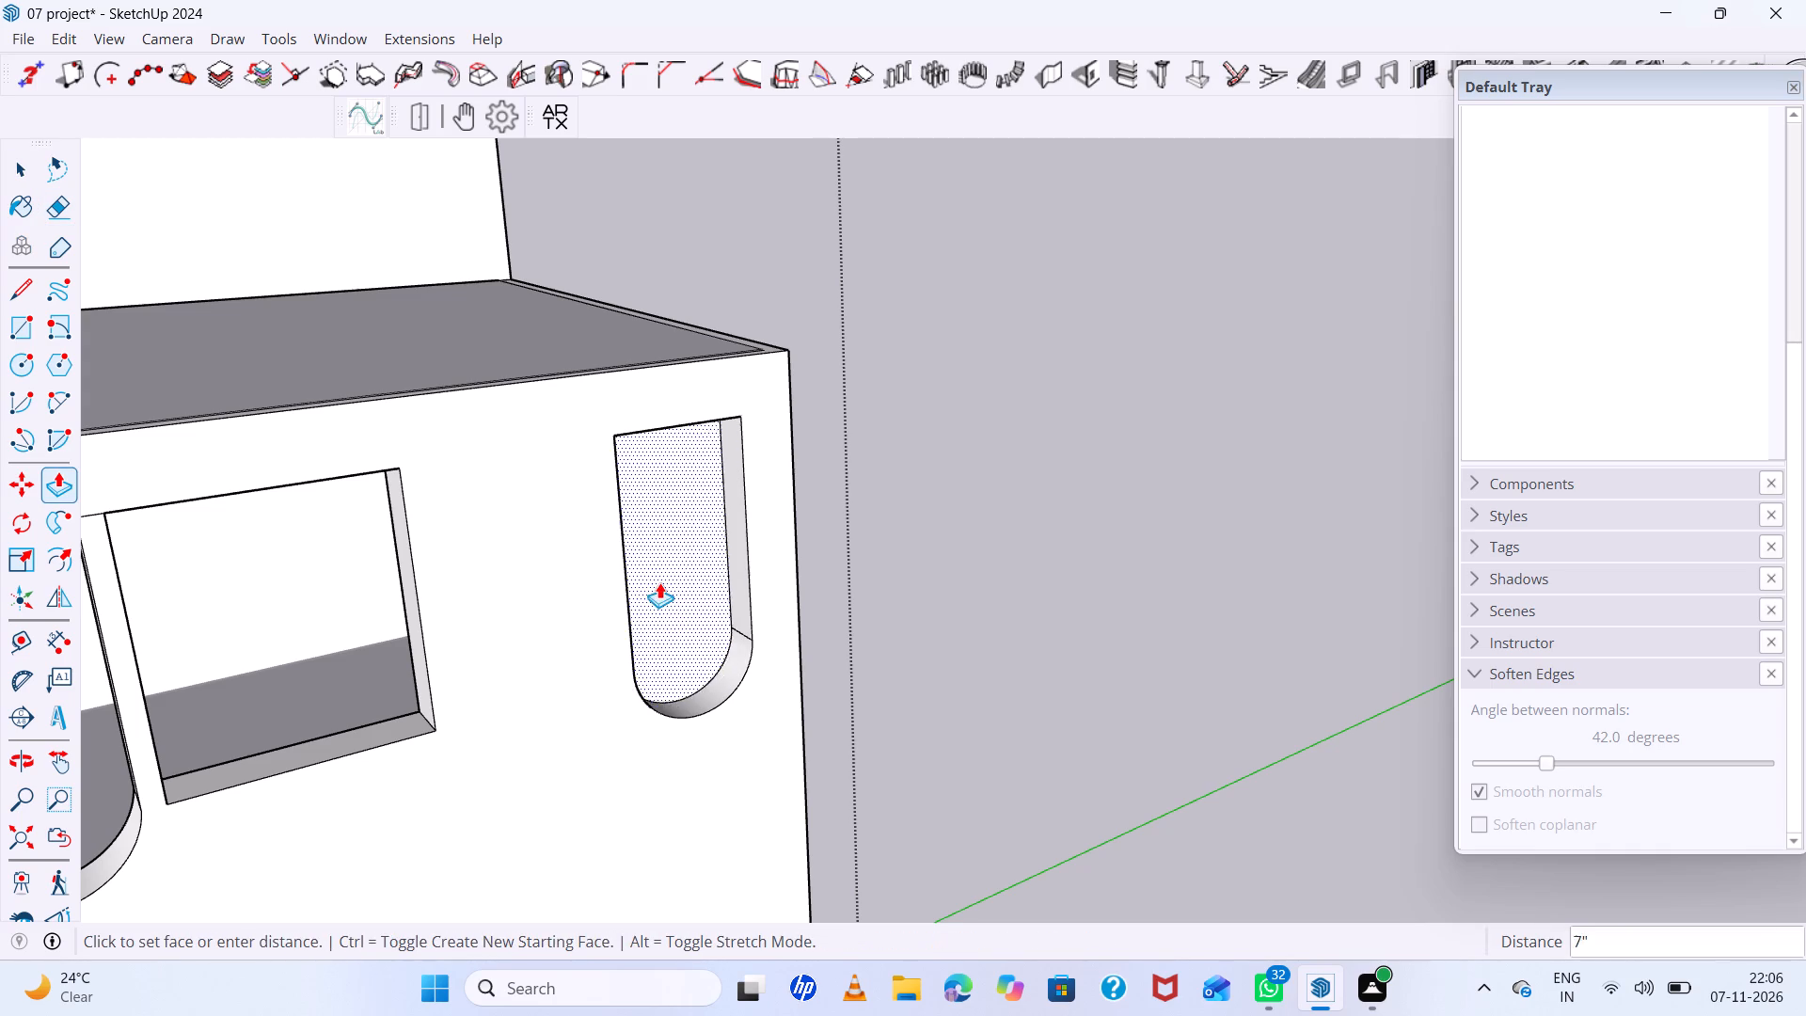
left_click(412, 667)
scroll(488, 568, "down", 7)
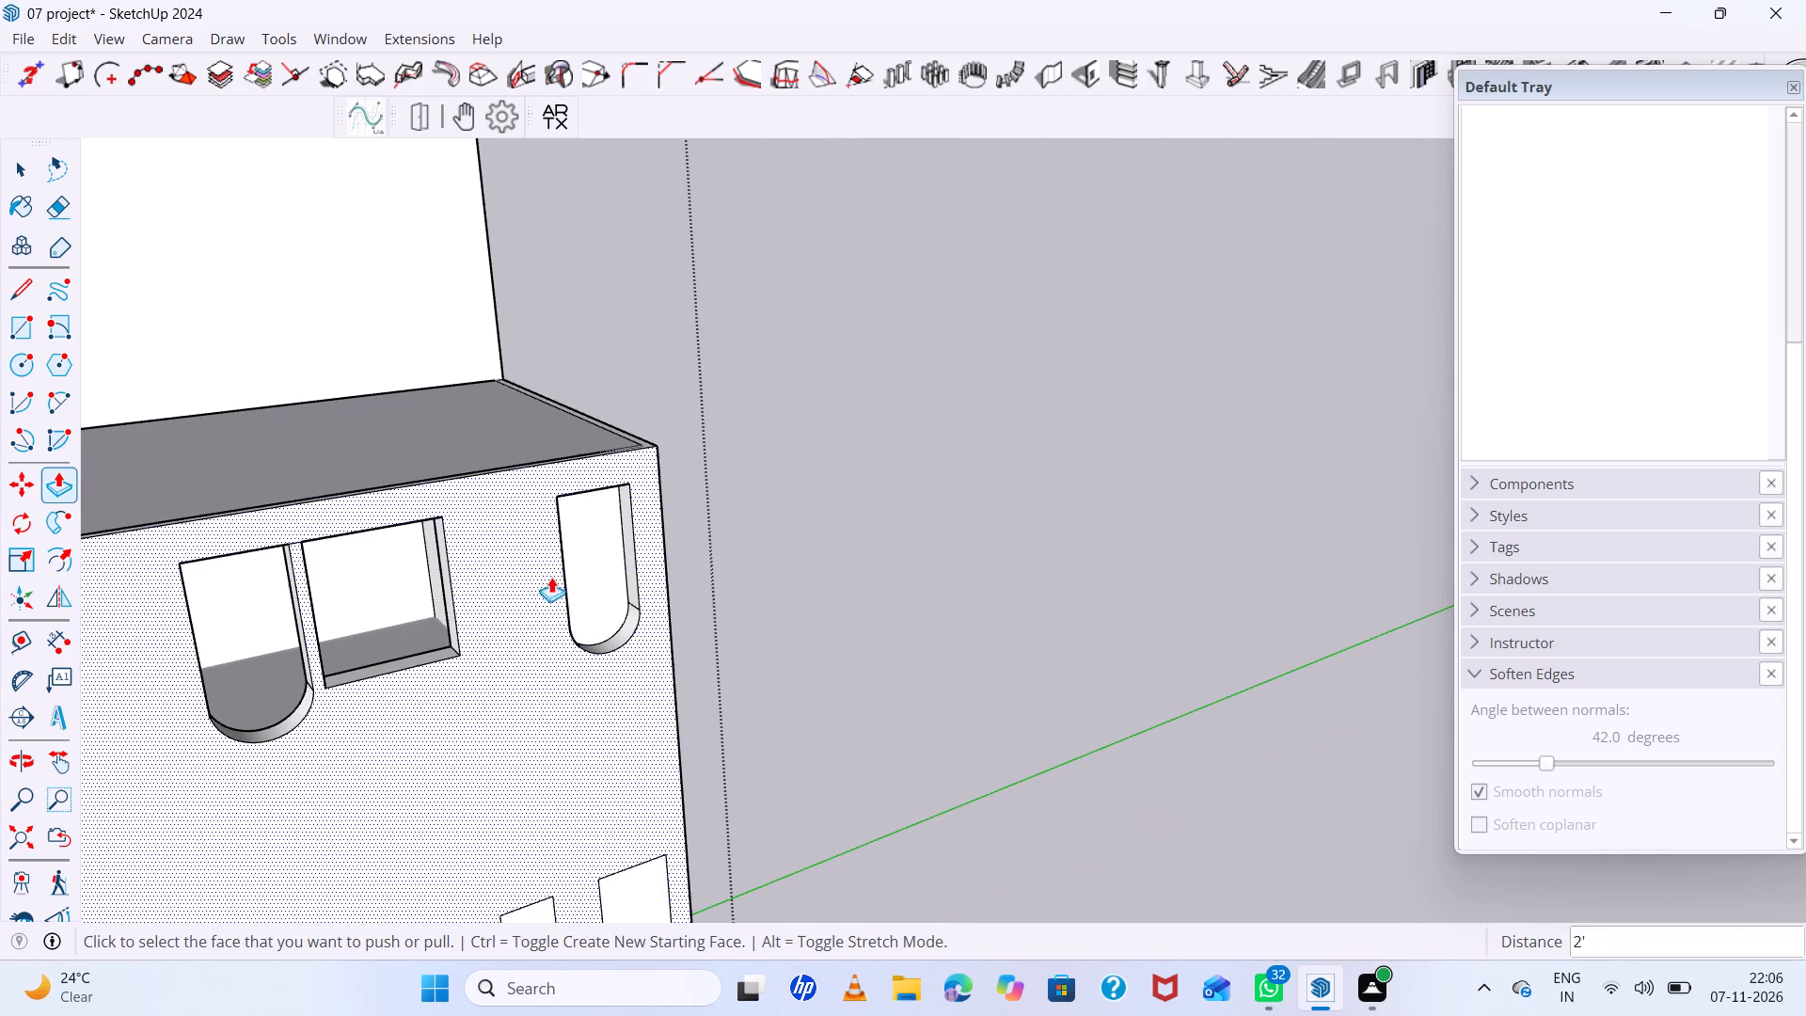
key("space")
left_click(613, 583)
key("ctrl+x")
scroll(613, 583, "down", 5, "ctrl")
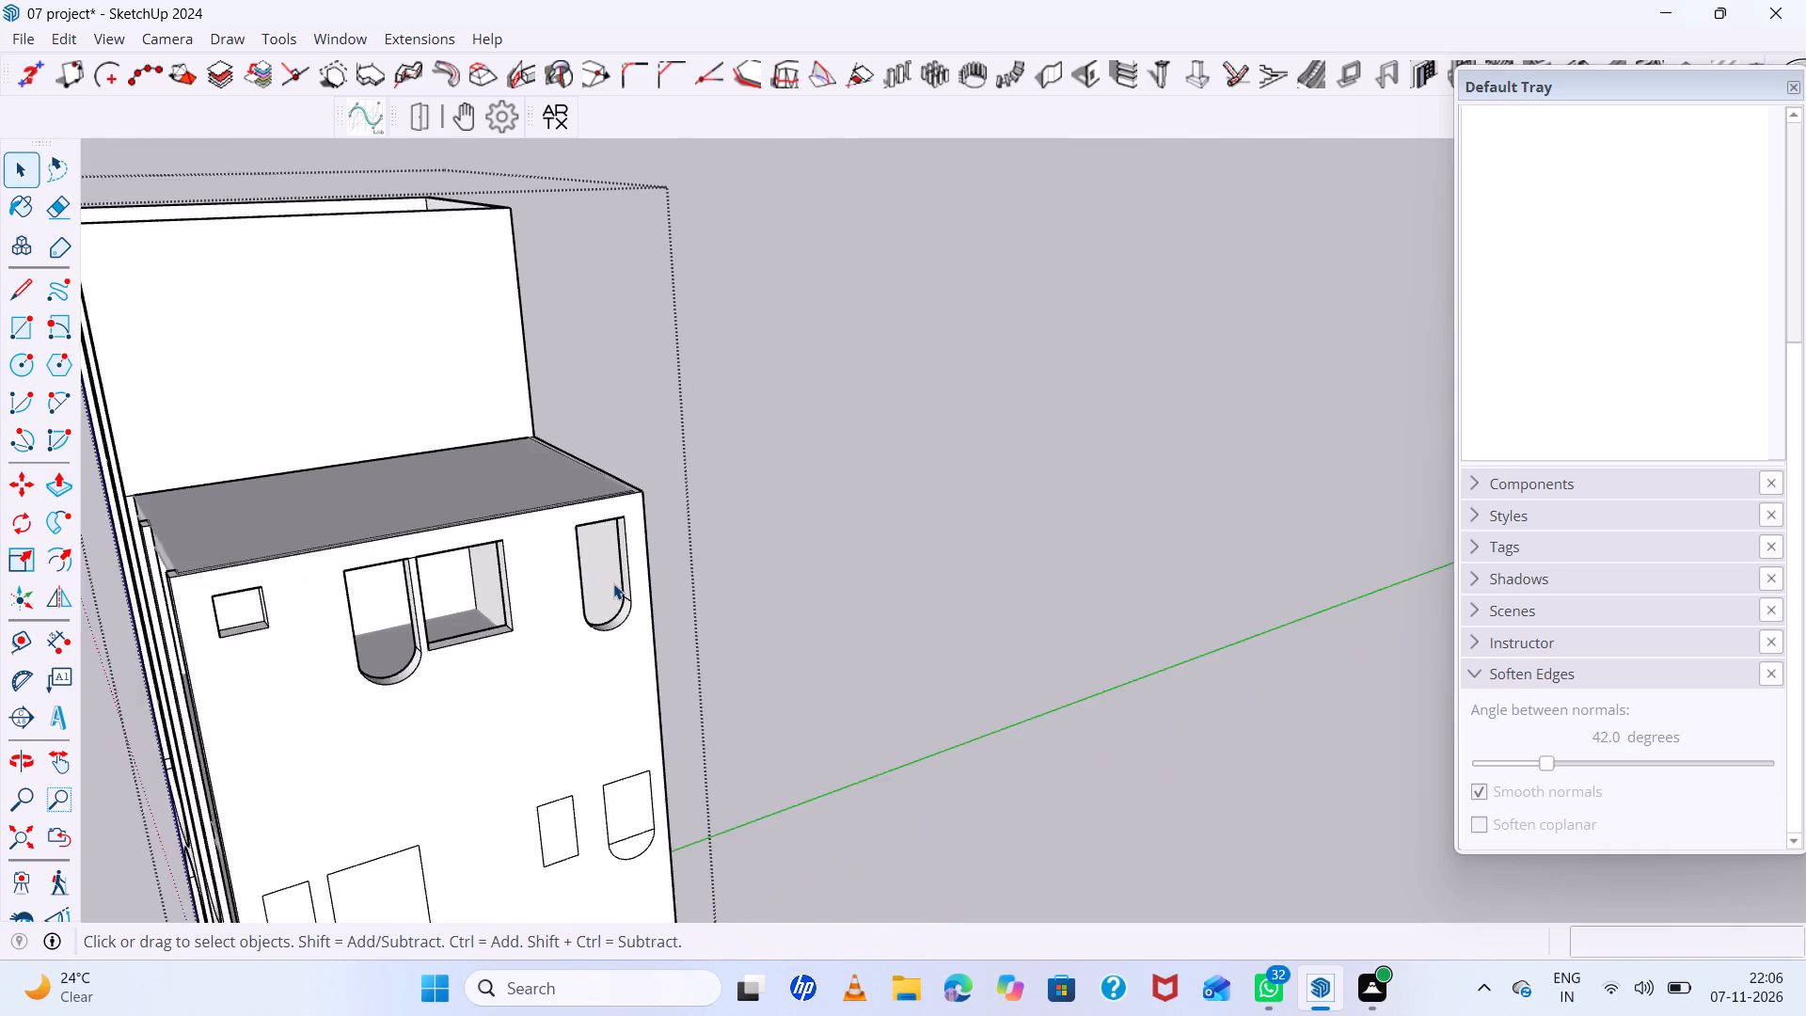
Undo the cuts through all four upper-row outlines and the erasure of the straight edge in the rearmost tall outline.
scroll(613, 581, "down", 5)
middle_click_drag(474, 623, 1058, 472)
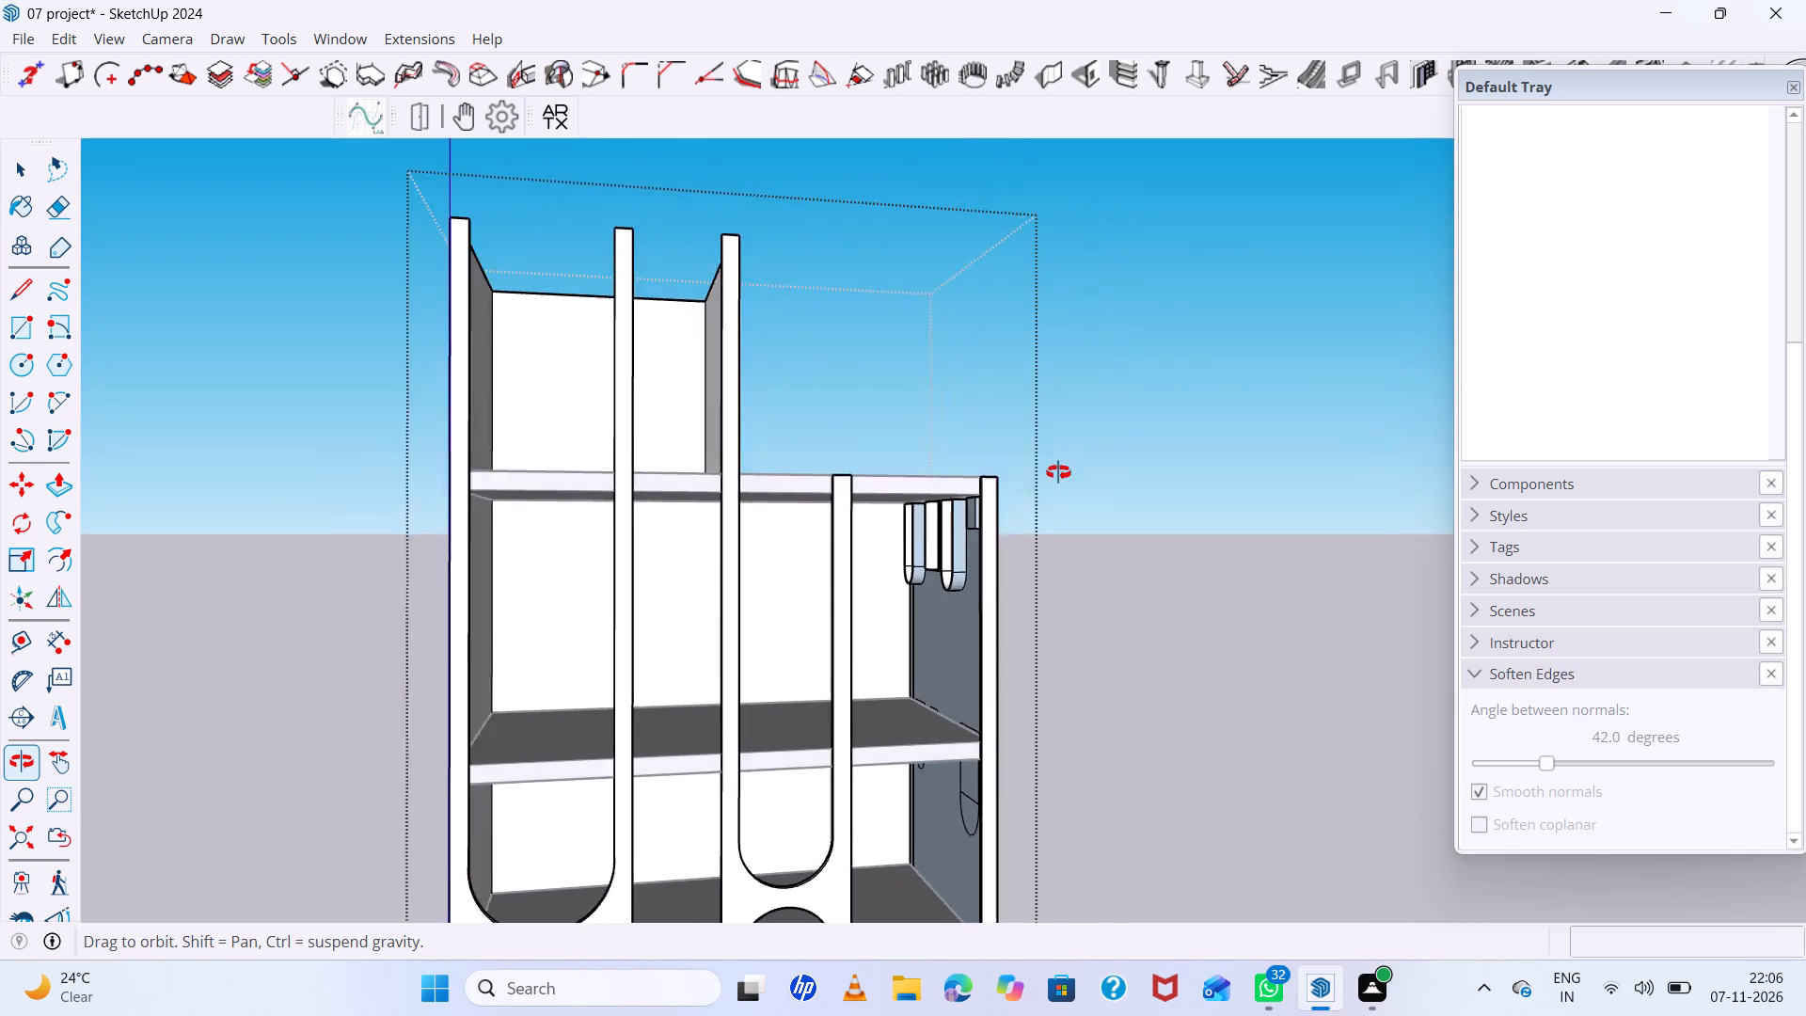
middle_click_drag(1058, 472, 994, 476)
scroll(954, 456, "down", 7)
scroll(905, 643, "up", 5)
middle_click_drag(912, 714, 957, 718)
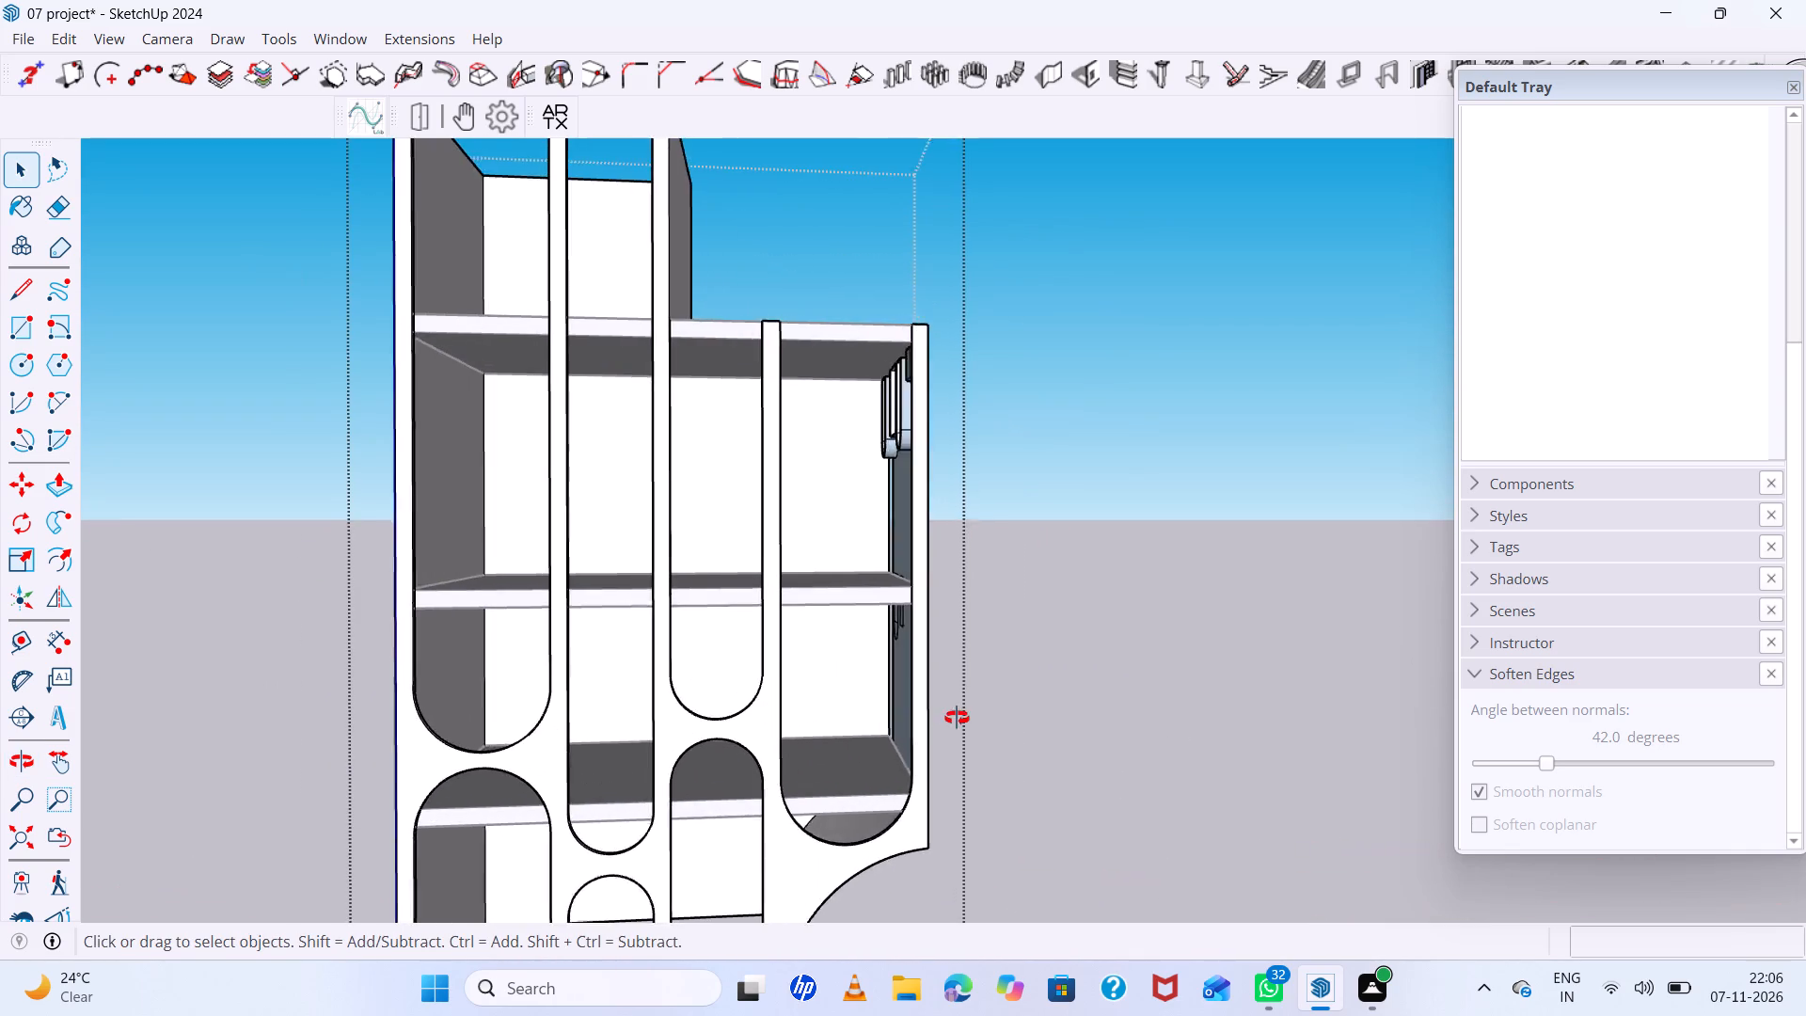
middle_click_drag(957, 718, 847, 701)
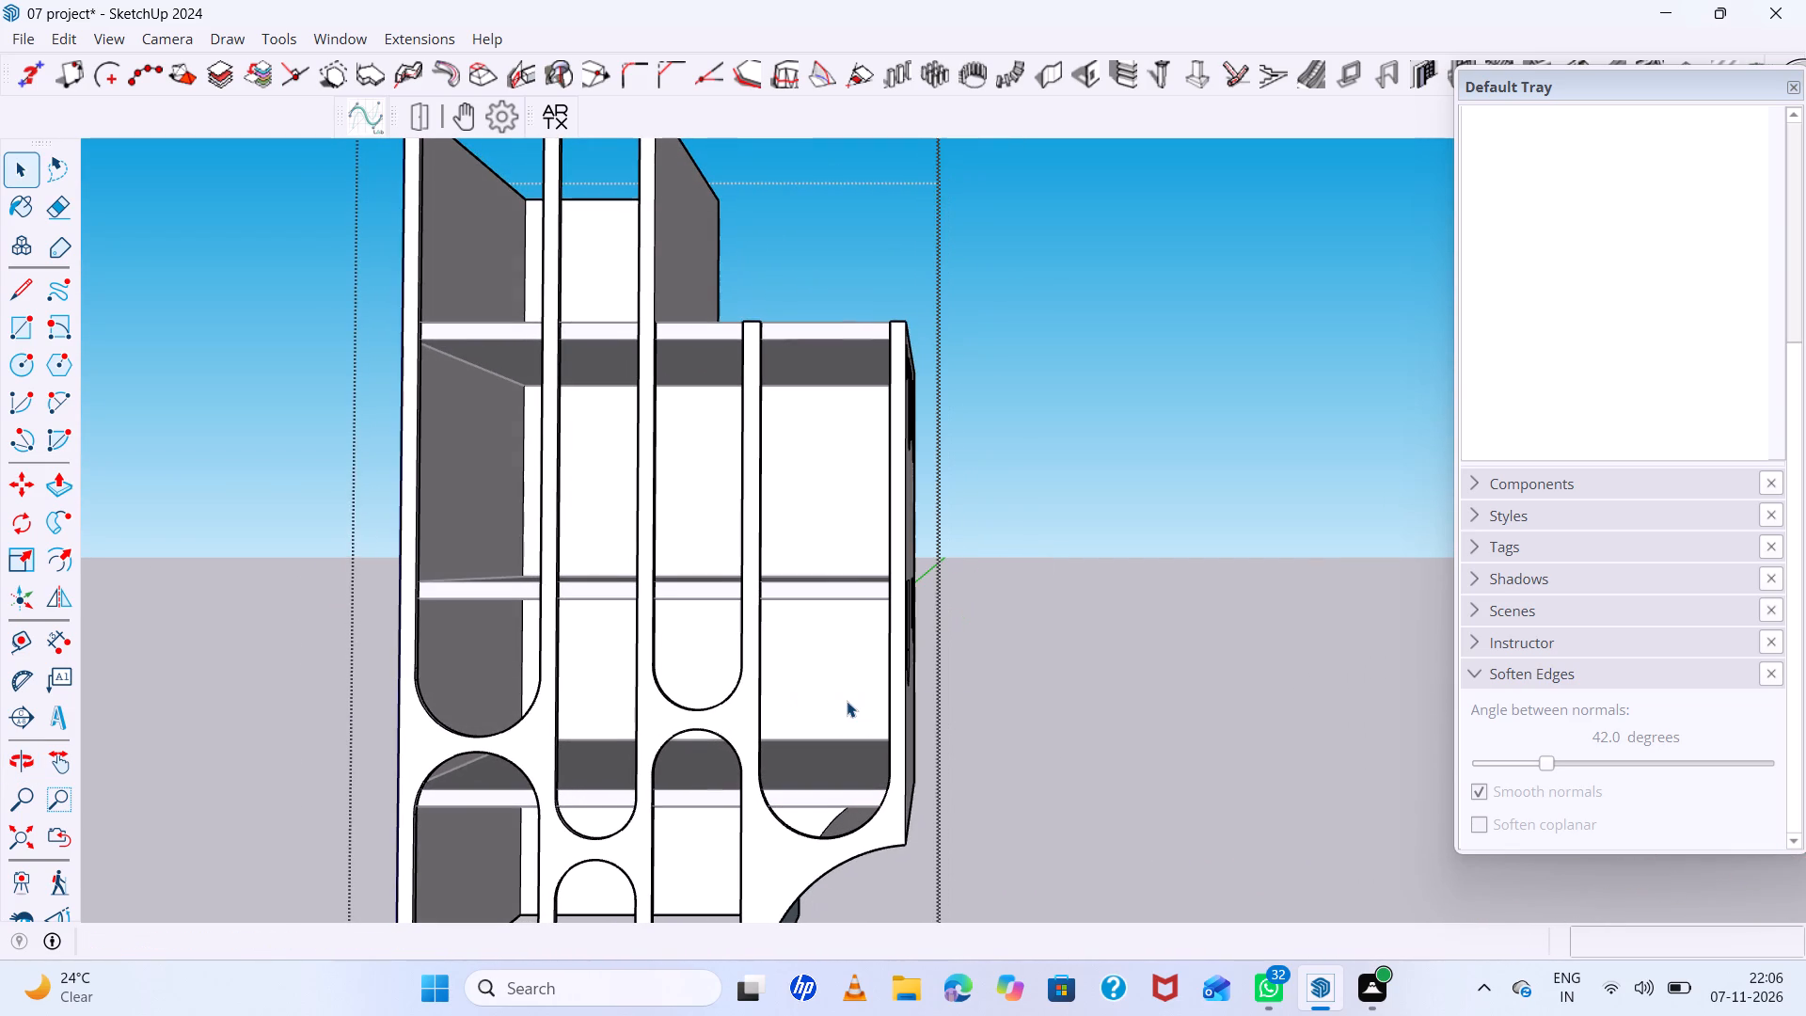
key("ctrl+z")
key("ctrl+z")
scroll(904, 646, "up", 4, "ctrl")
middle_click_drag(850, 626, 1114, 620)
key("ctrl+z")
key("ctrl+z")
key("ctrl+z")
key("ctrl+z")
key("ctrl+z")
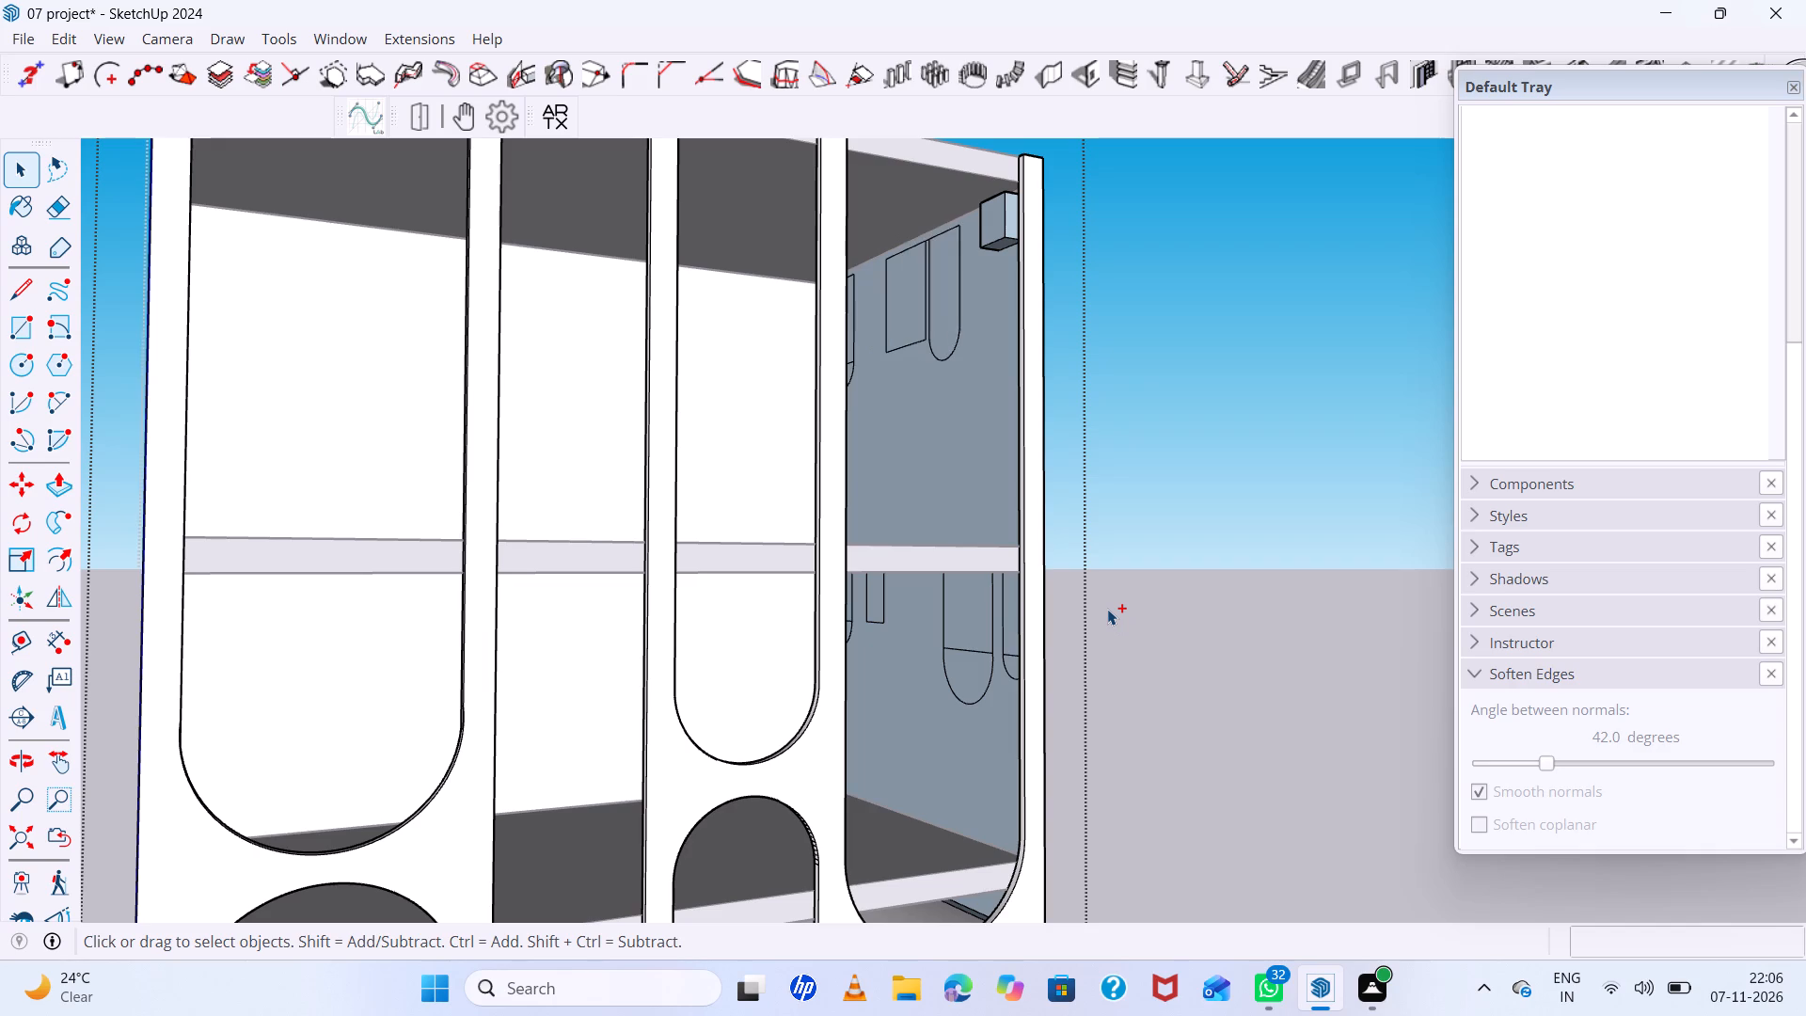
key("ctrl+z")
scroll(1069, 194, "up", 11)
middle_click_drag(1038, 305, 1202, 516)
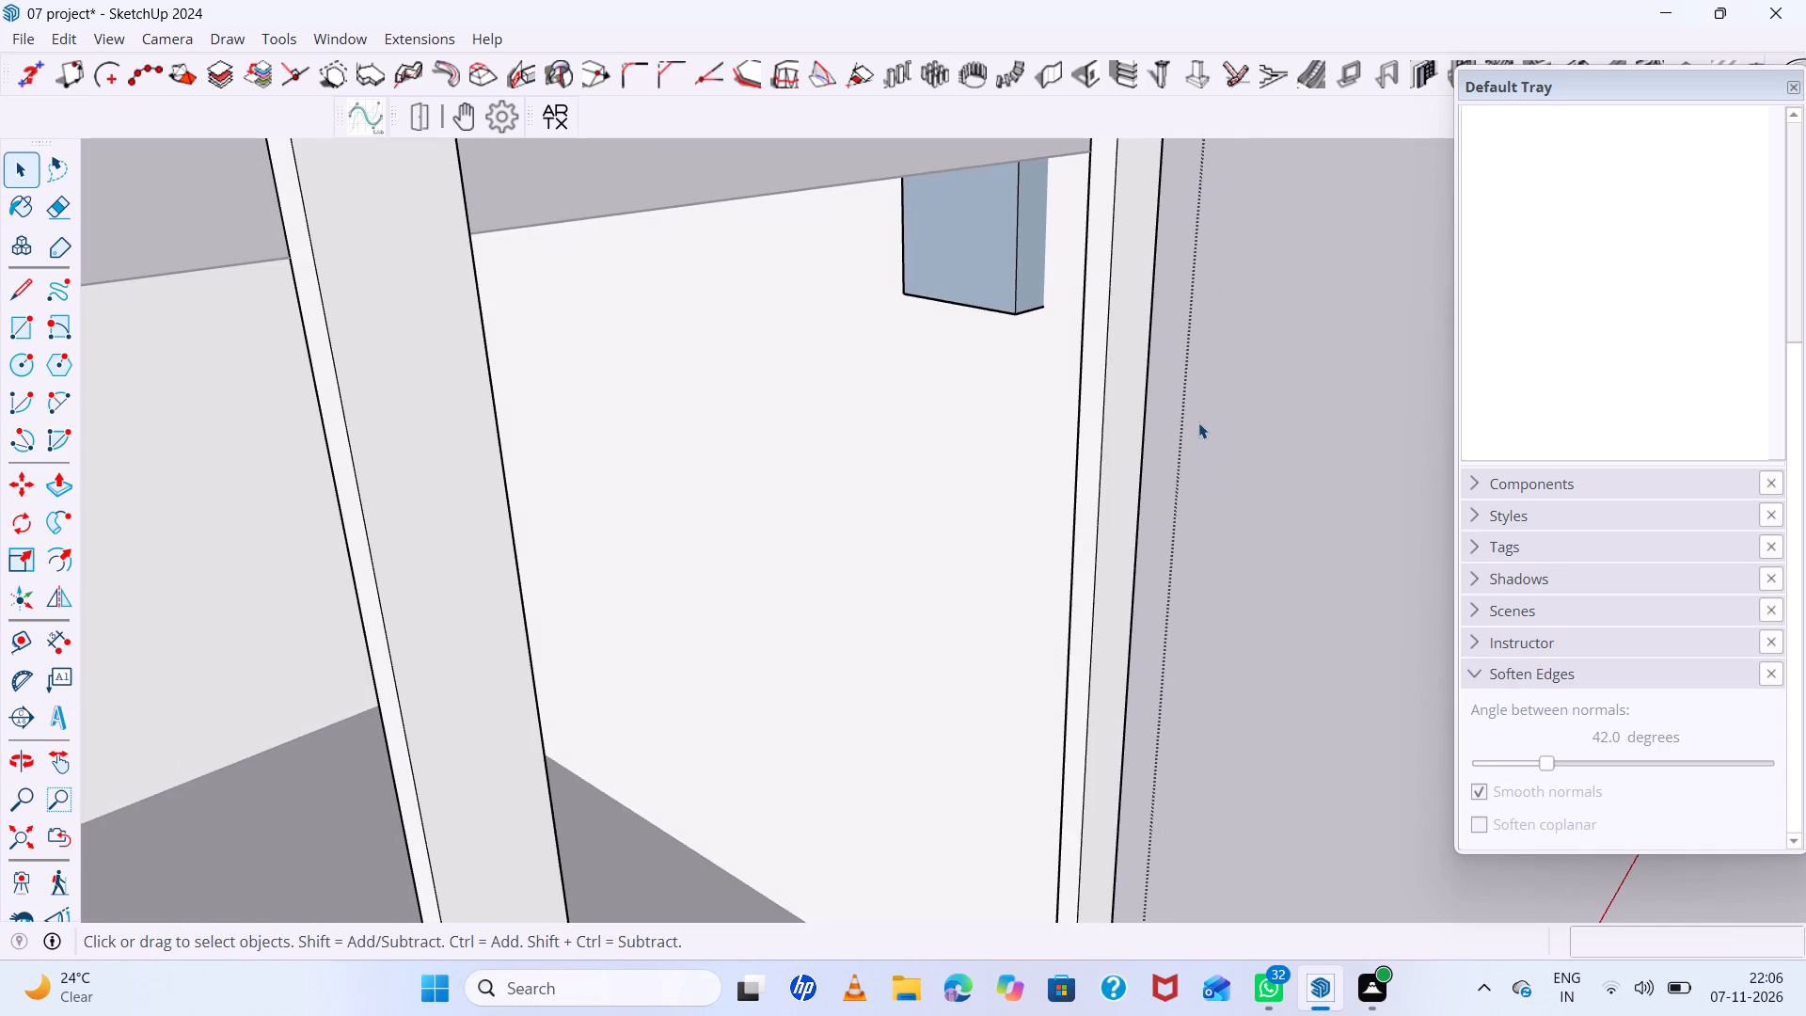
key("ctrl+z")
Push the upper row's small square 9" in to the wall's inner face to open it through the wall.
scroll(1065, 408, "down", 6)
middle_click_drag(1283, 384, 499, 341)
scroll(695, 264, "up", 3)
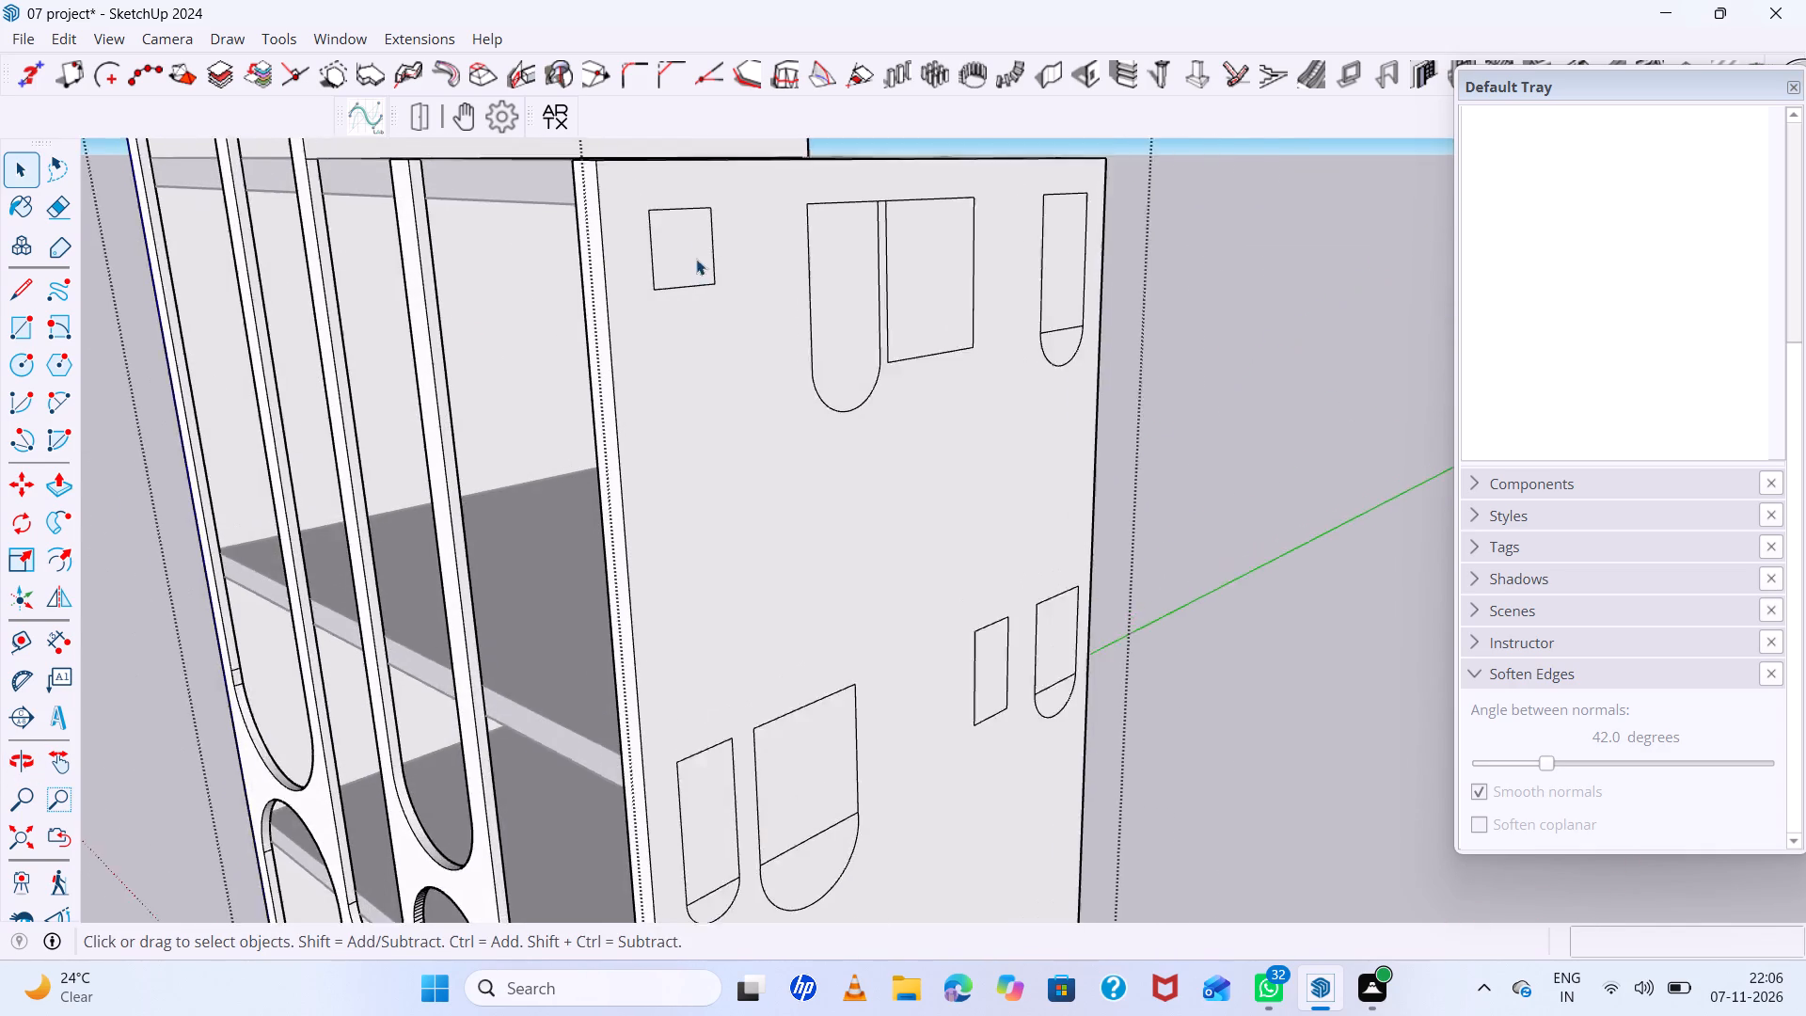
scroll(696, 259, "up", 2)
left_click(688, 237)
key("p")
left_click(688, 237)
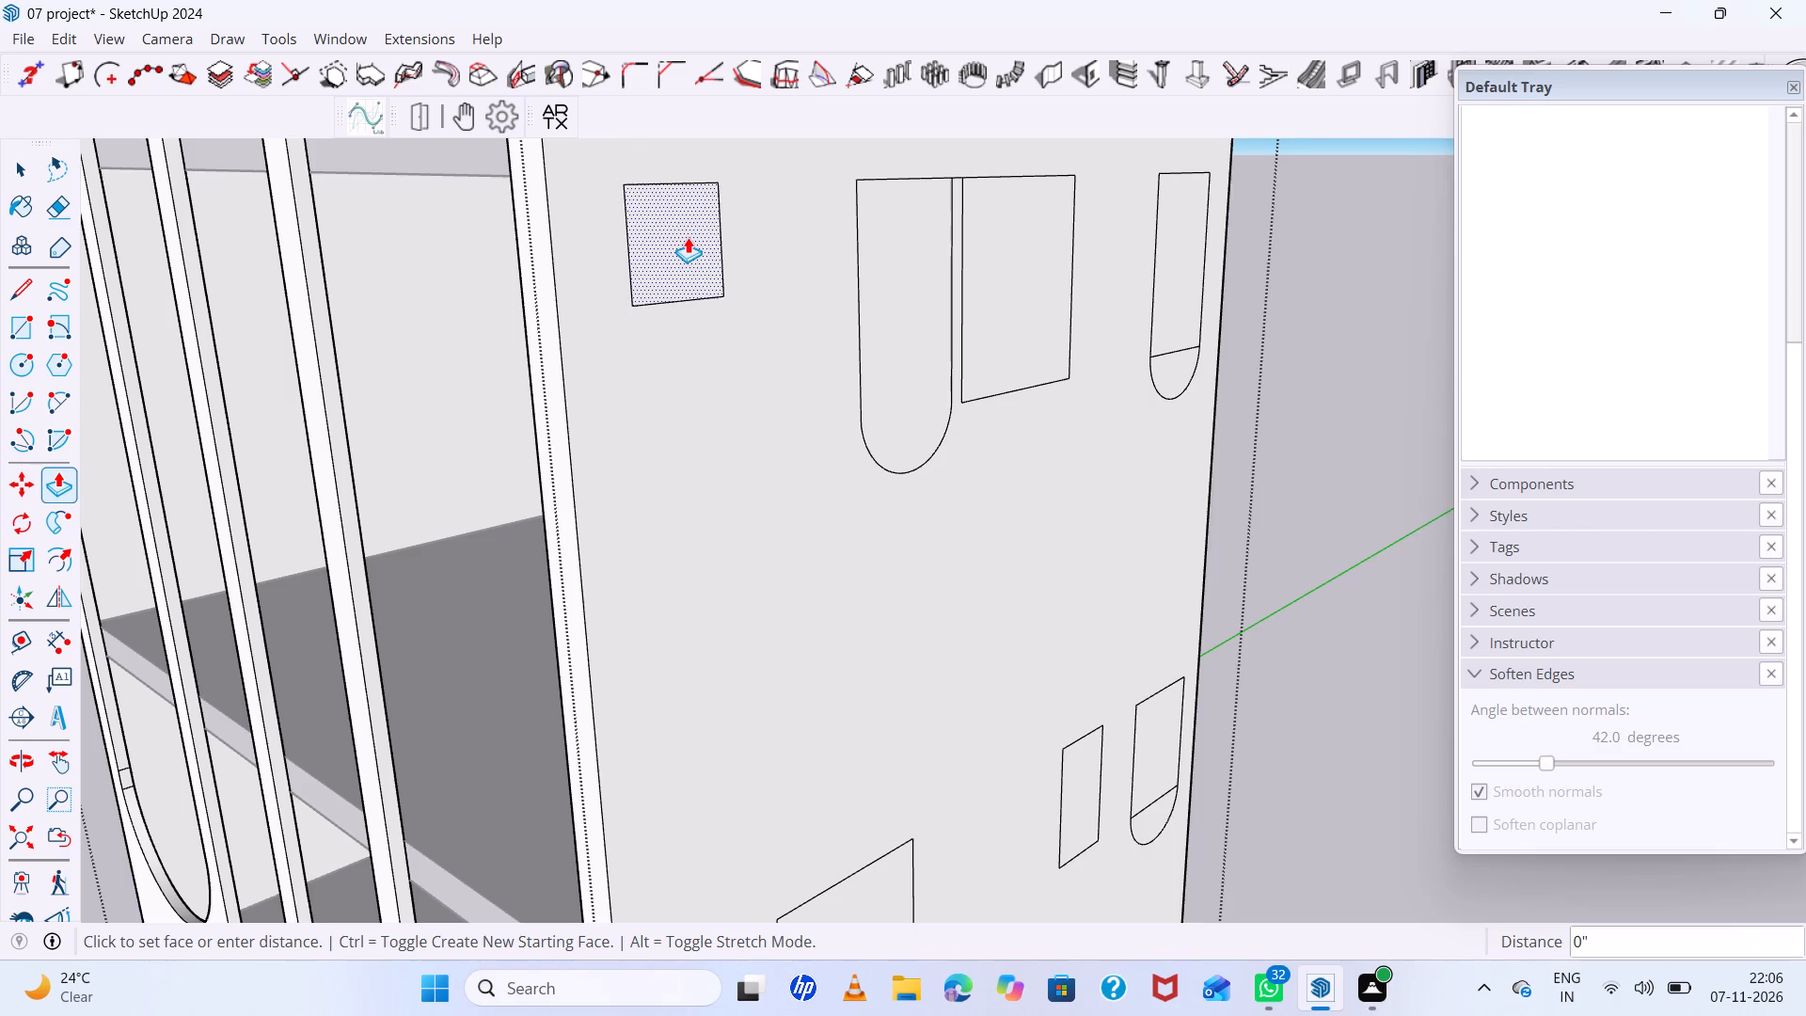
scroll(607, 276, "down", 4)
middle_click_drag(632, 310, 759, 450)
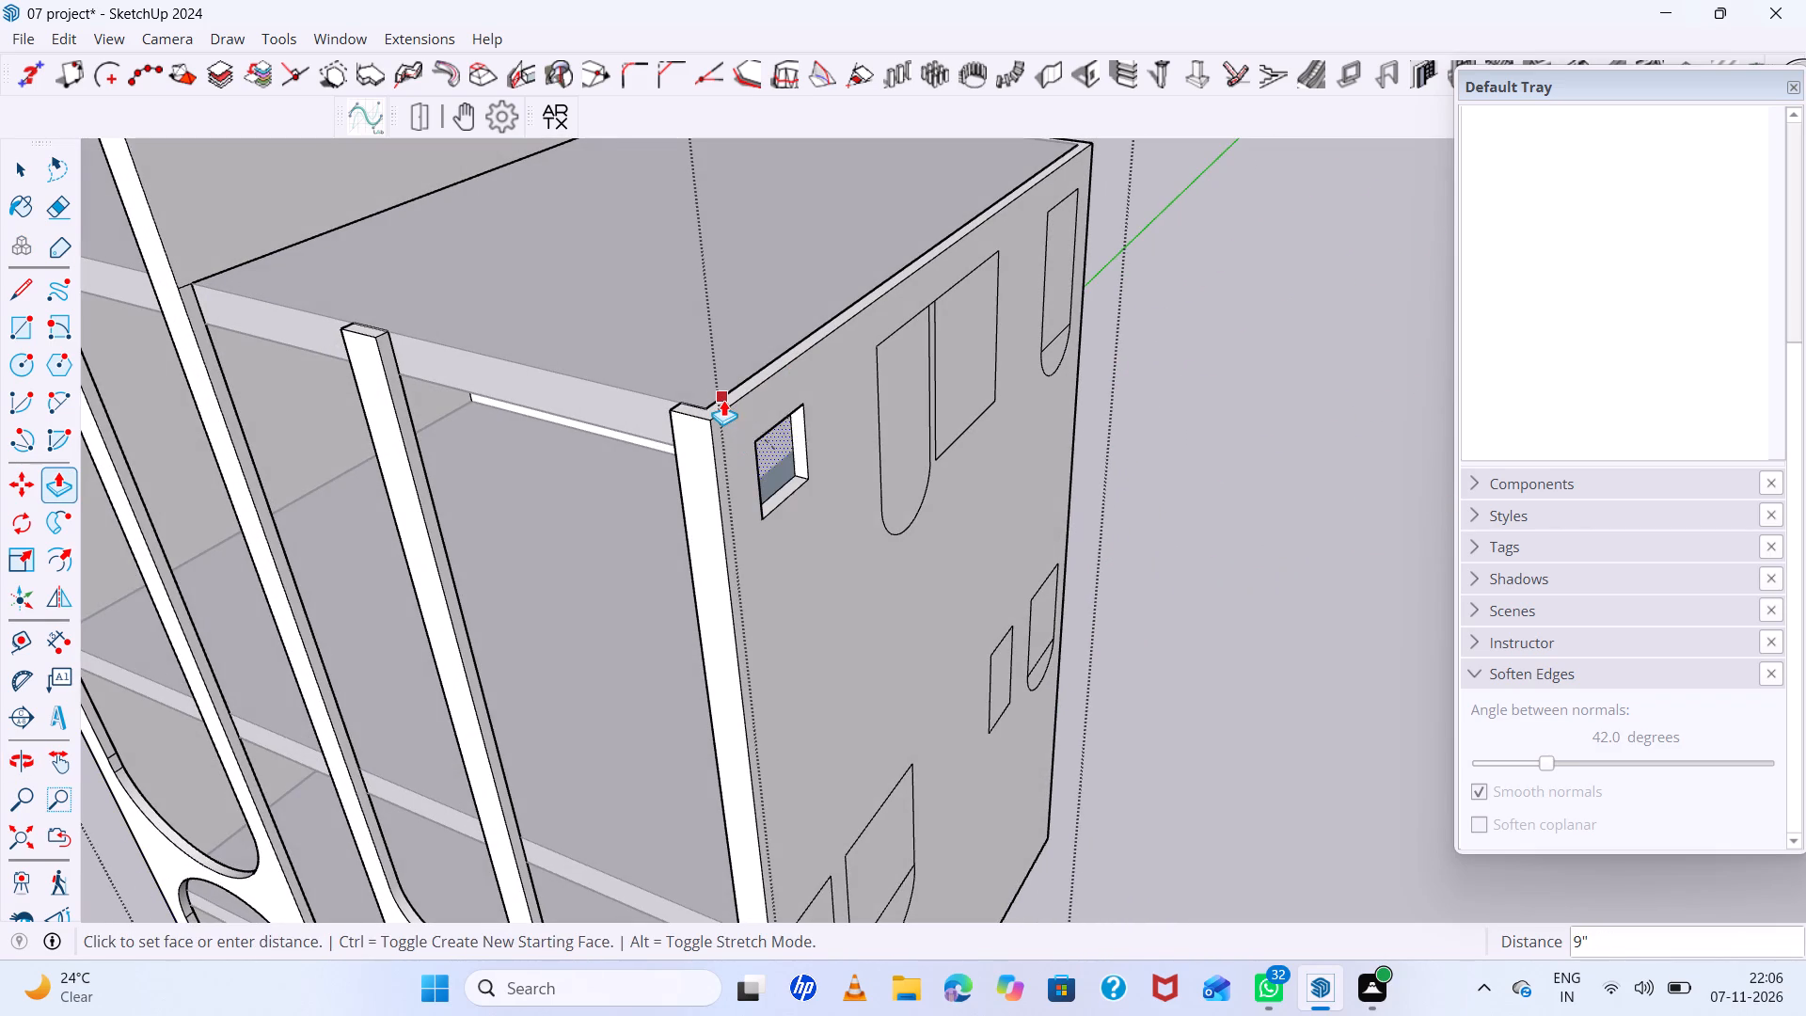
left_click(723, 398)
Repeat the 9" push on the upper row's round-ended outline and the adjacent wide rectangle to open both through the wall.
middle_click_drag(857, 482, 722, 412)
double_click(814, 366)
triple_click(911, 329)
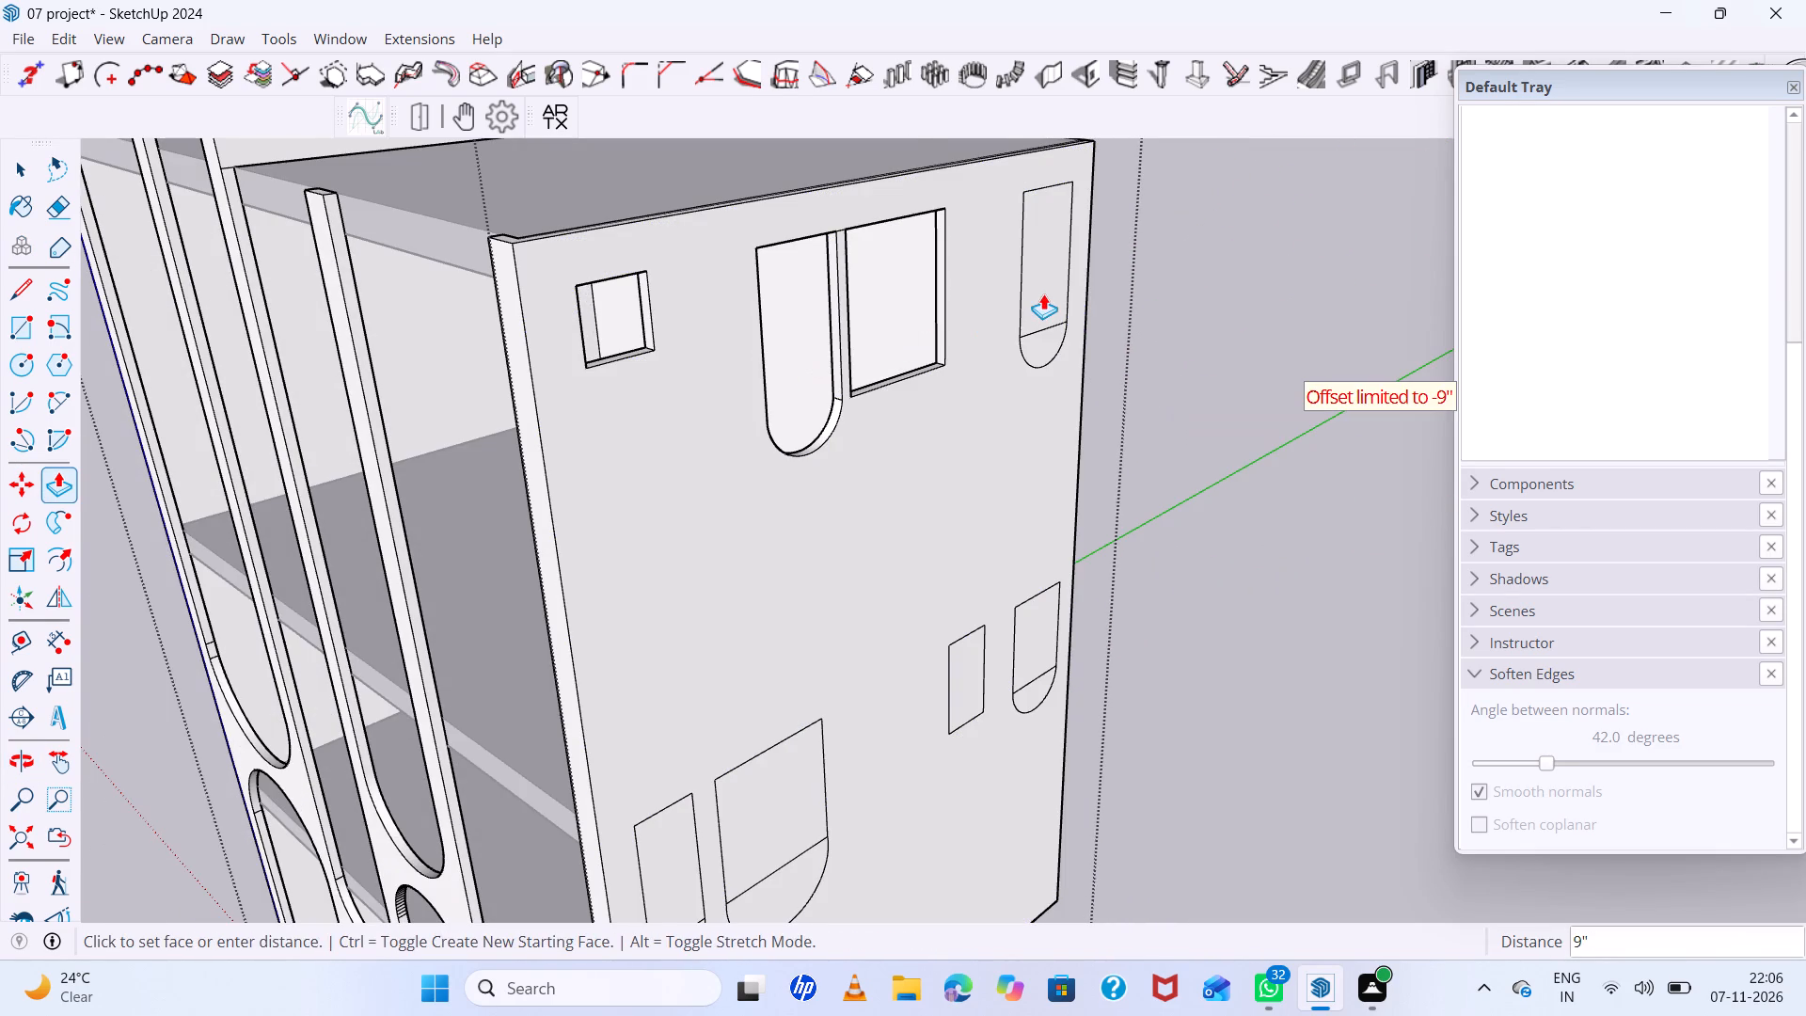
key("space")
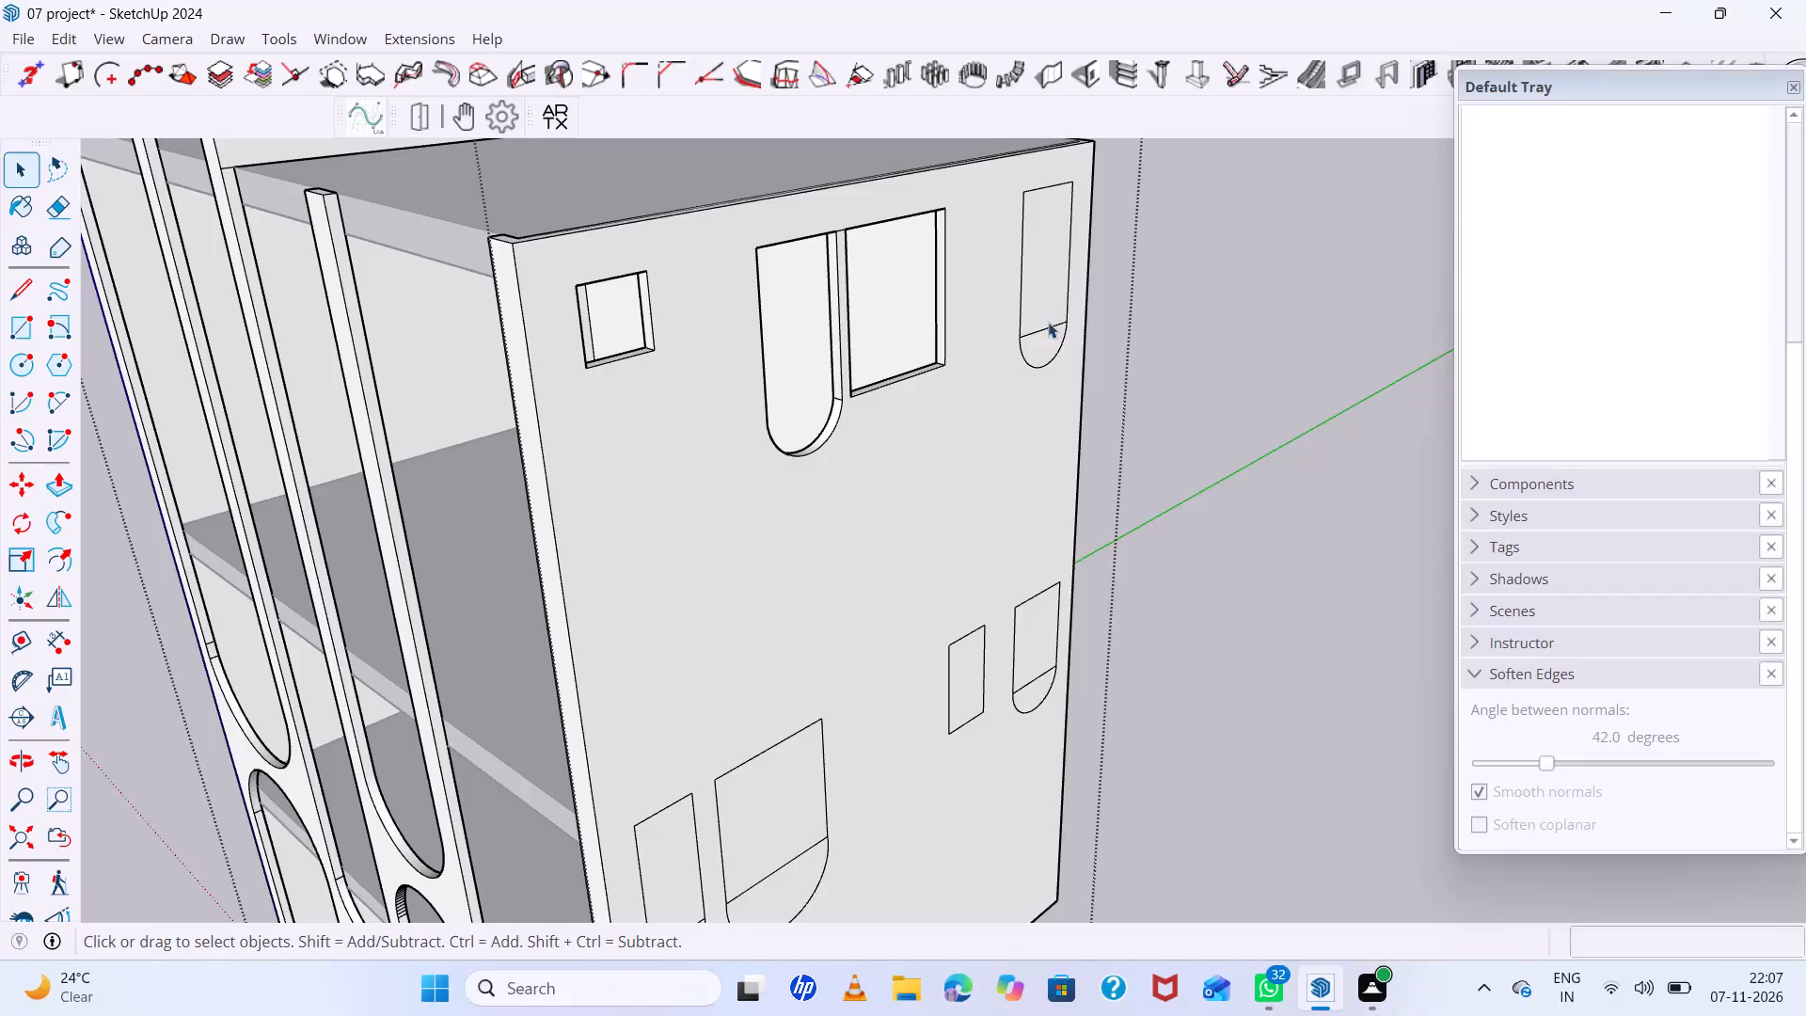
Erase the straight edge inside the upper row's rearmost tall outline and push the merged face in to the neighbouring opening's back edge.
scroll(1008, 263, "down", 7)
scroll(963, 304, "up", 11)
middle_click_drag(966, 268, 944, 363)
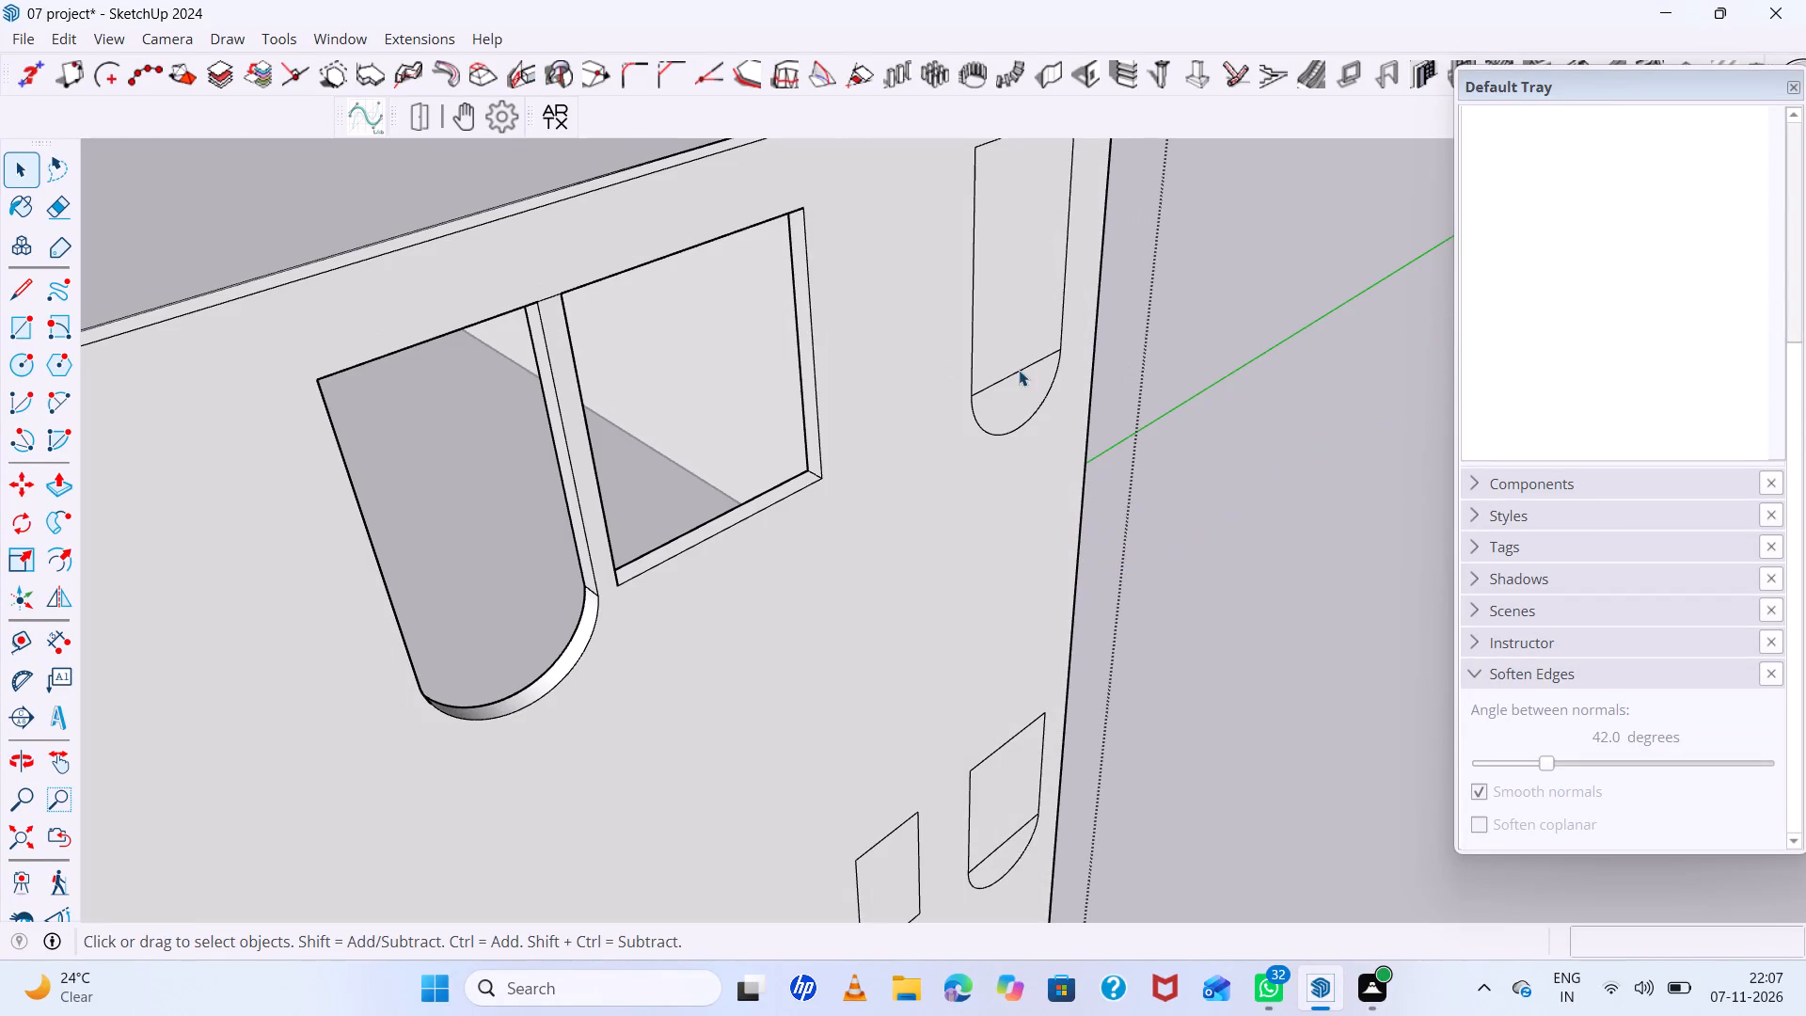
key("e")
left_click(1018, 377)
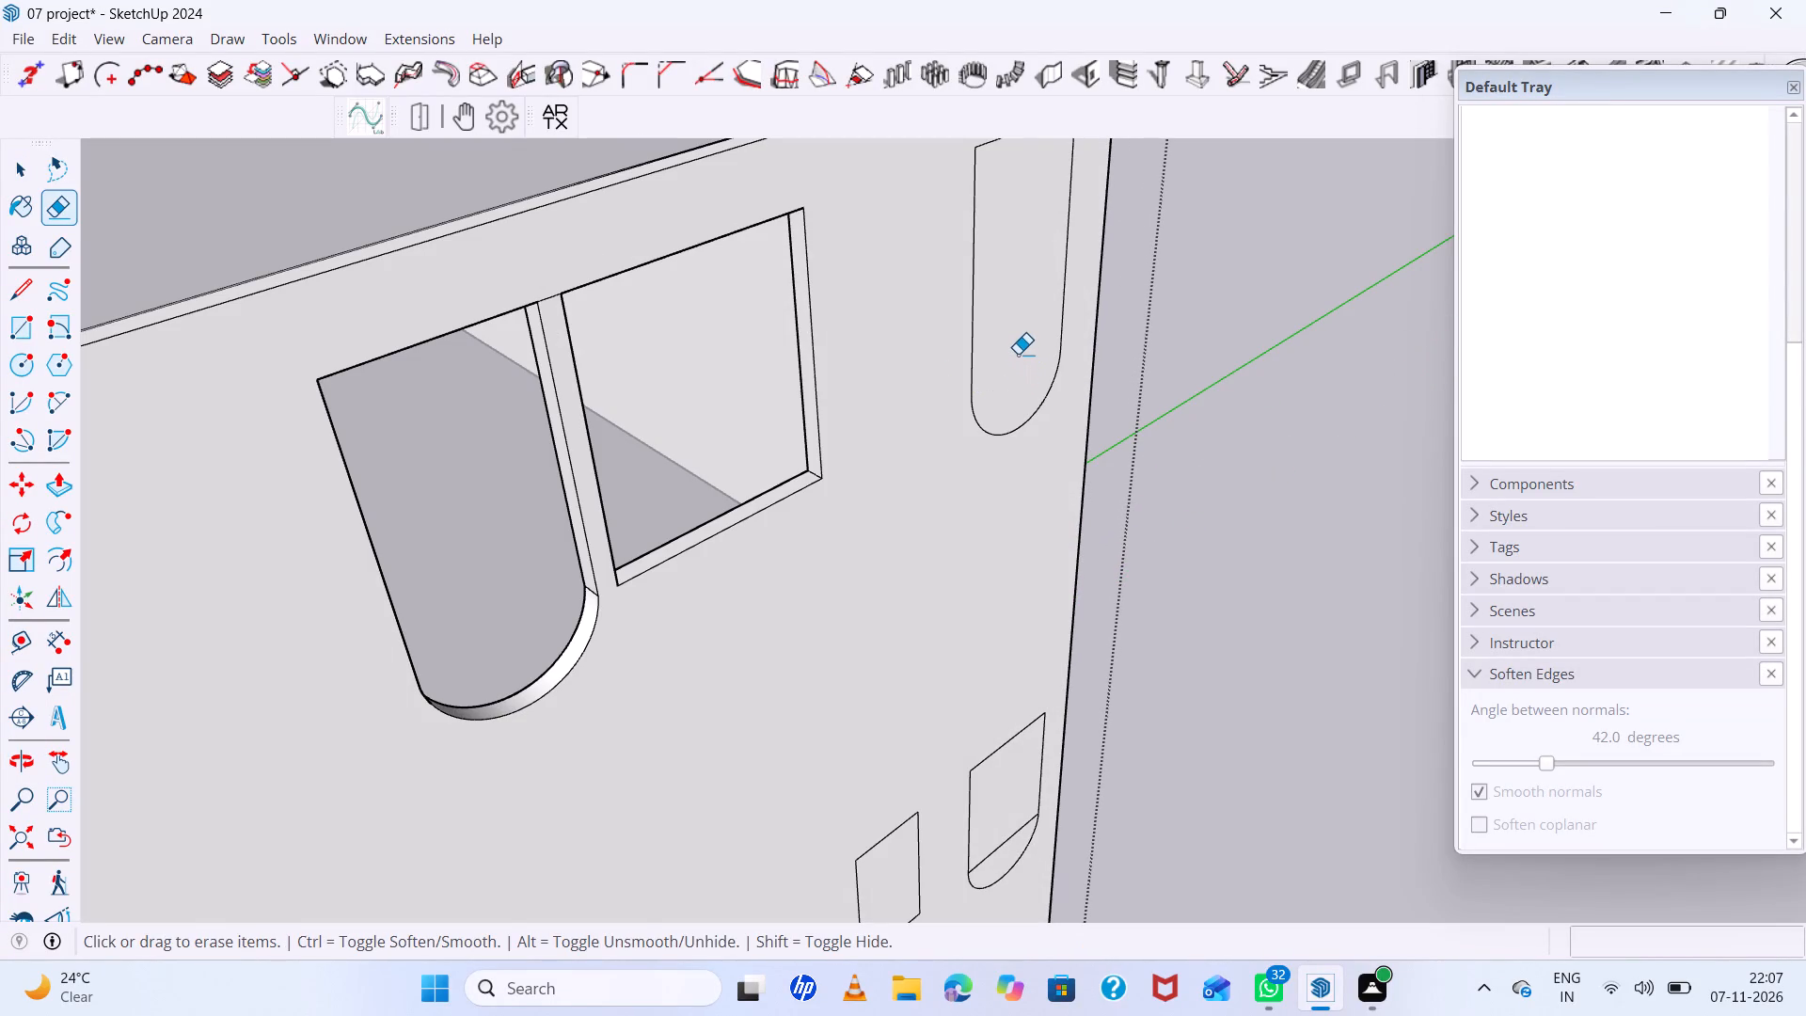
key("p")
left_click(1018, 353)
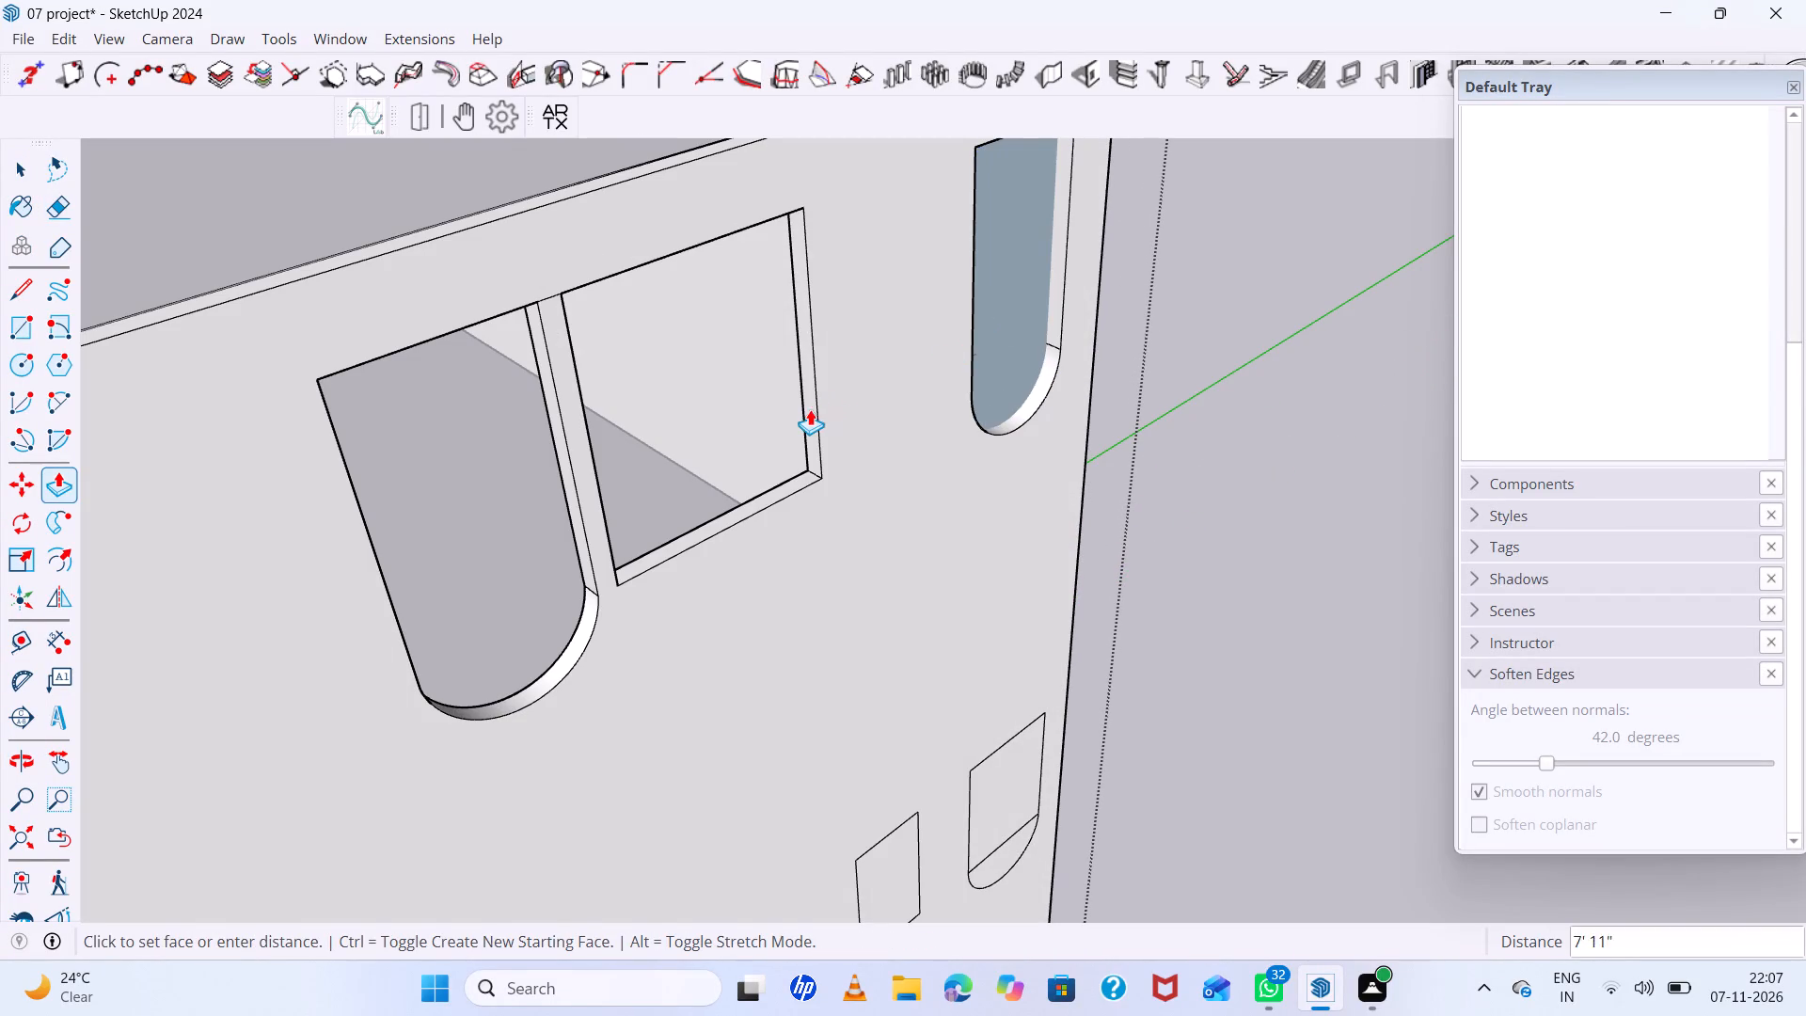
left_click(803, 409)
Cut the lower row's small rectangle through the wall by repeating the last push distance.
scroll(803, 400, "down", 14)
scroll(828, 579, "up", 6)
double_click(845, 542)
key("space")
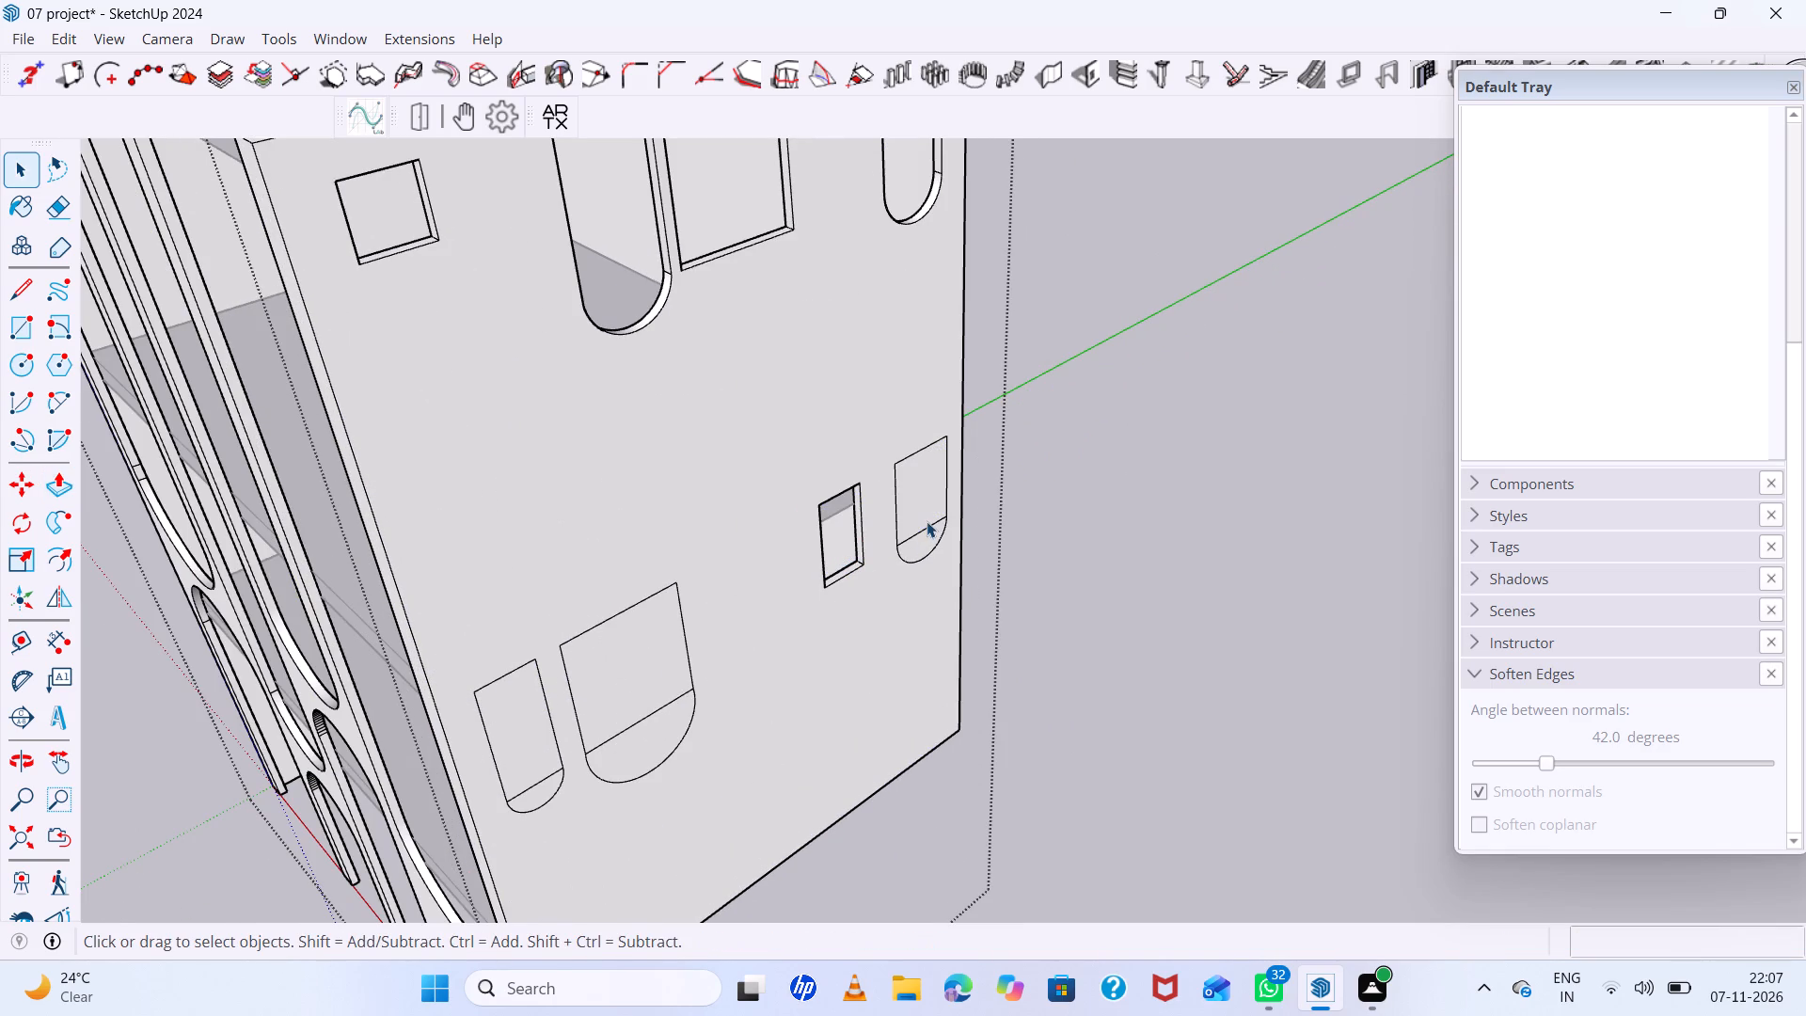
Erase the straight edges between rectangle and arc in the lower row's three round-ended outlines.
key("e")
left_click_drag(927, 520, 929, 531)
left_click(929, 531)
left_click_drag(664, 672, 669, 733)
left_click(669, 734)
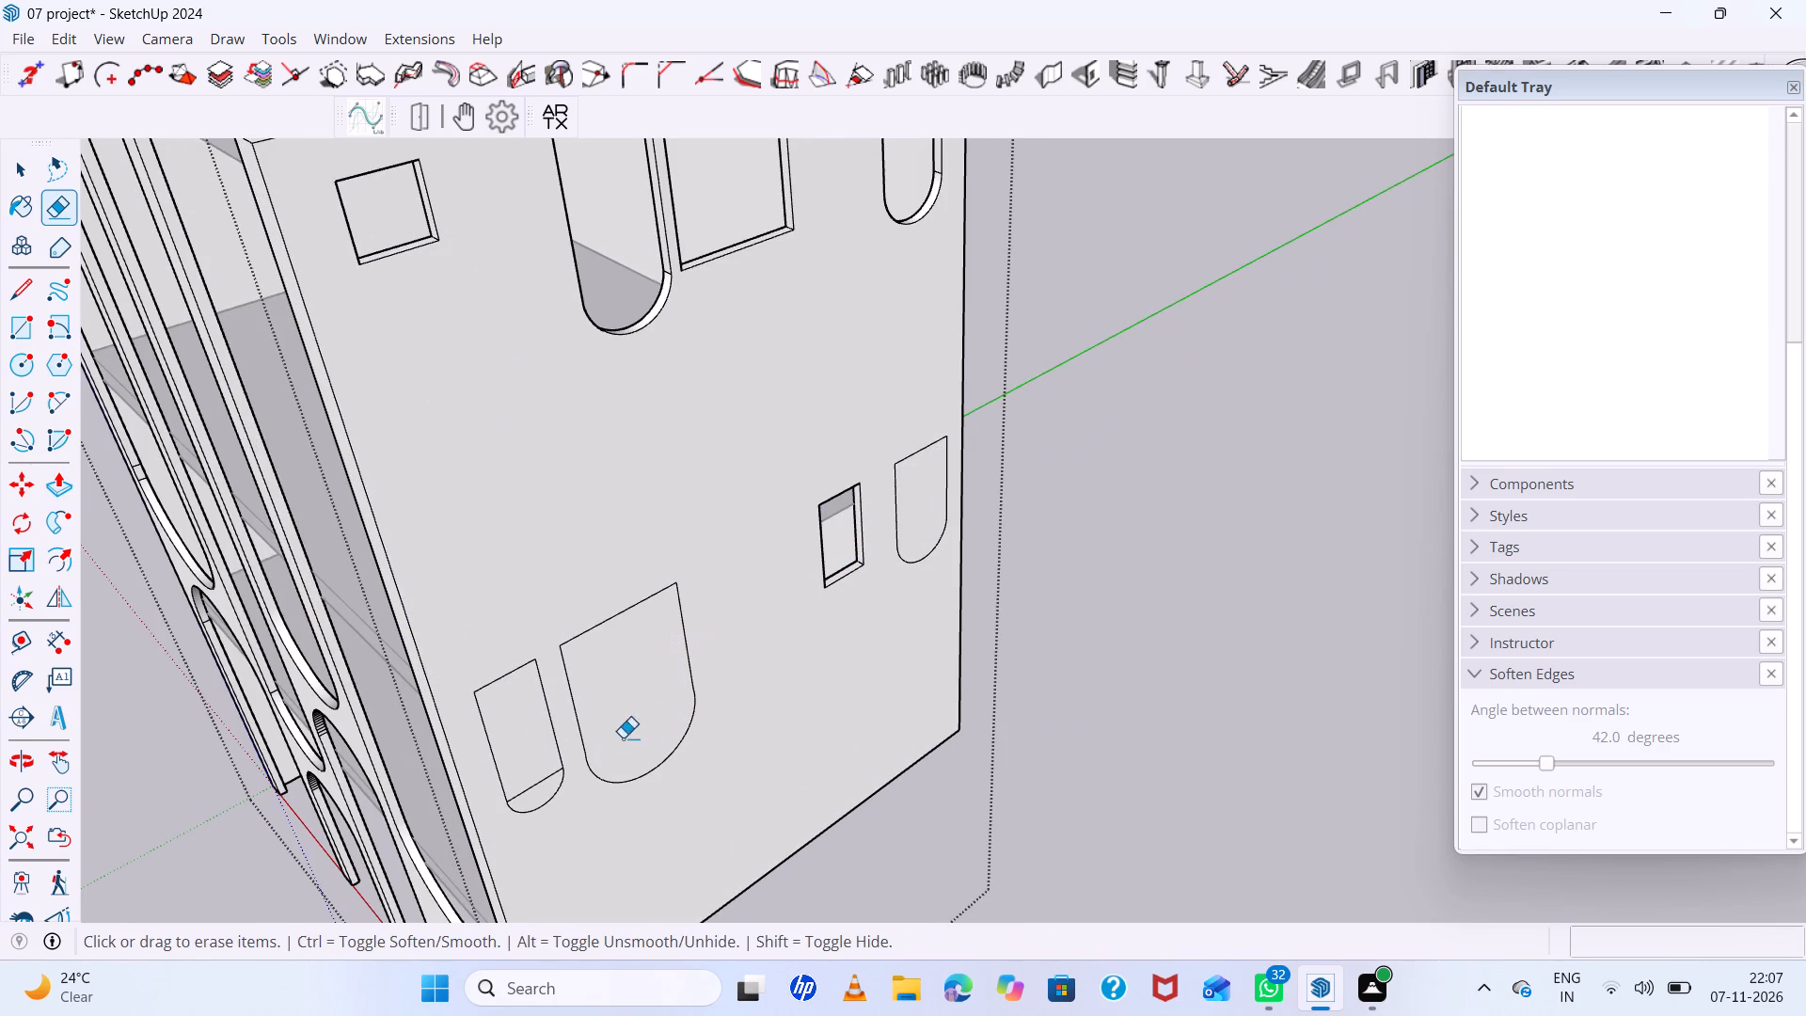
left_click_drag(529, 740, 541, 784)
Push the lower row's three round-ended outlines 9" in to open them through the wall.
scroll(559, 761, "down", 7)
middle_click_drag(588, 757, 611, 707)
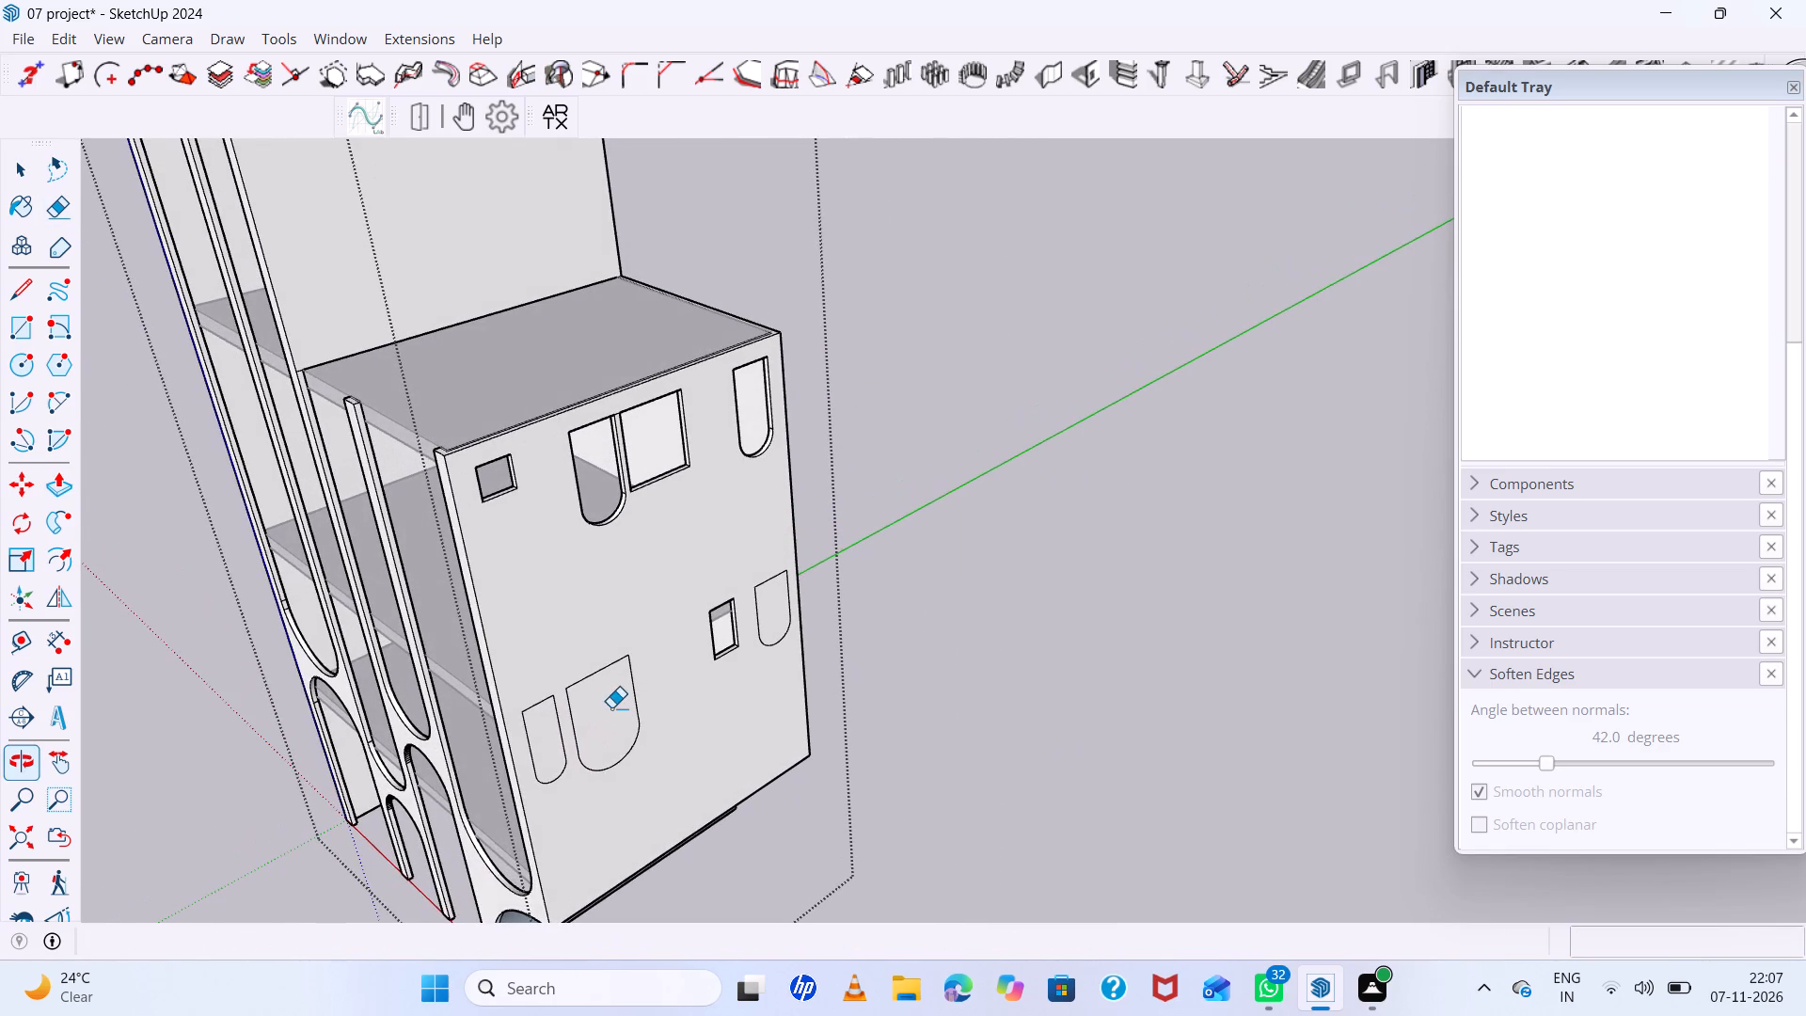
key("p")
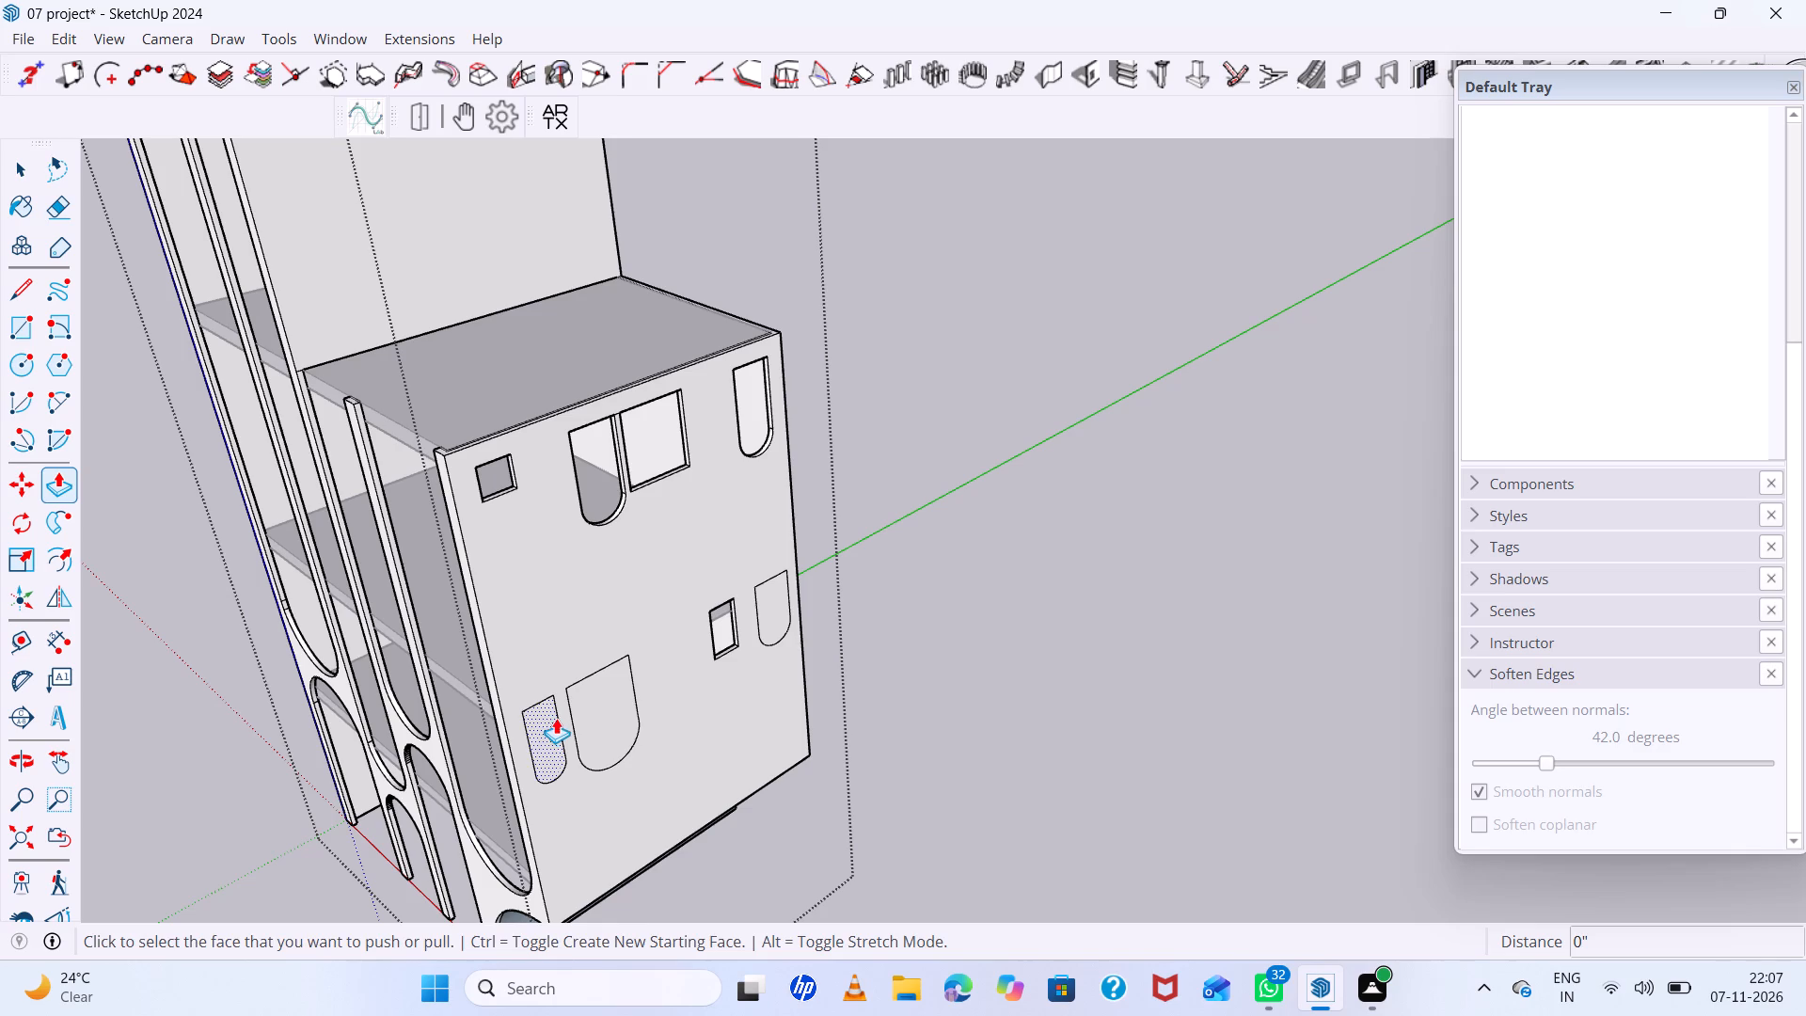
left_click(555, 726)
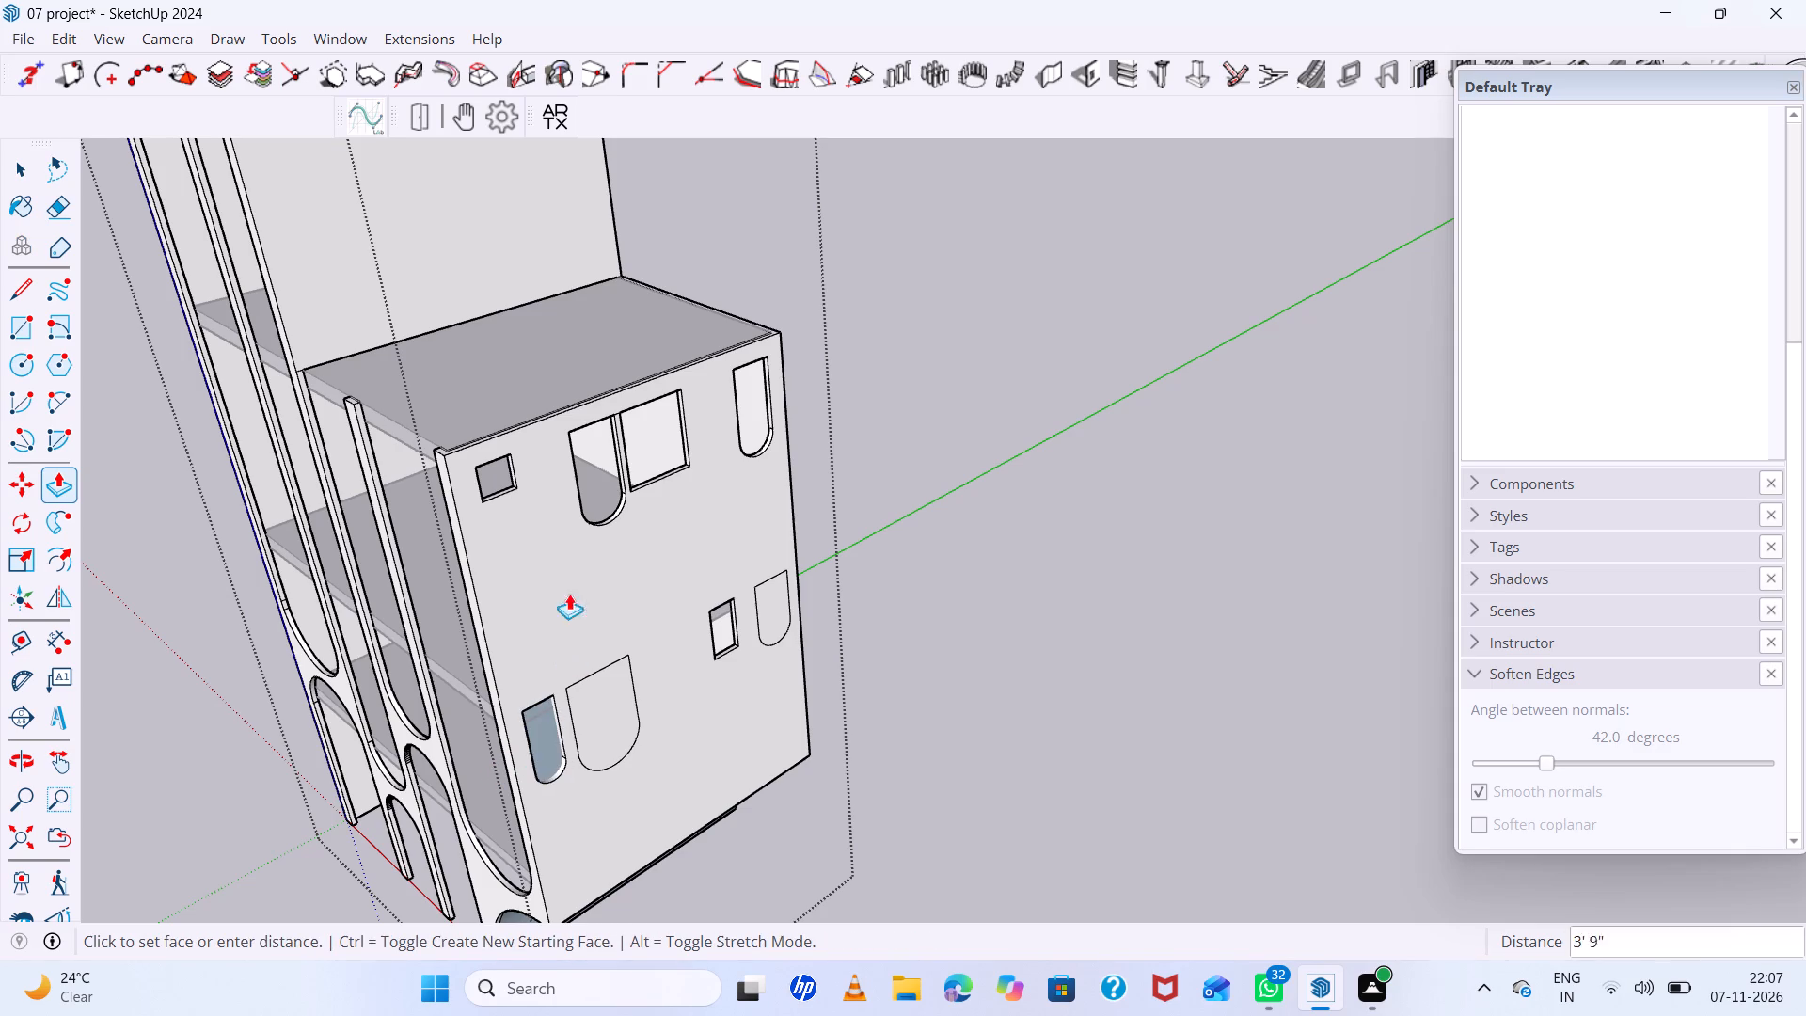
scroll(508, 473, "up", 10)
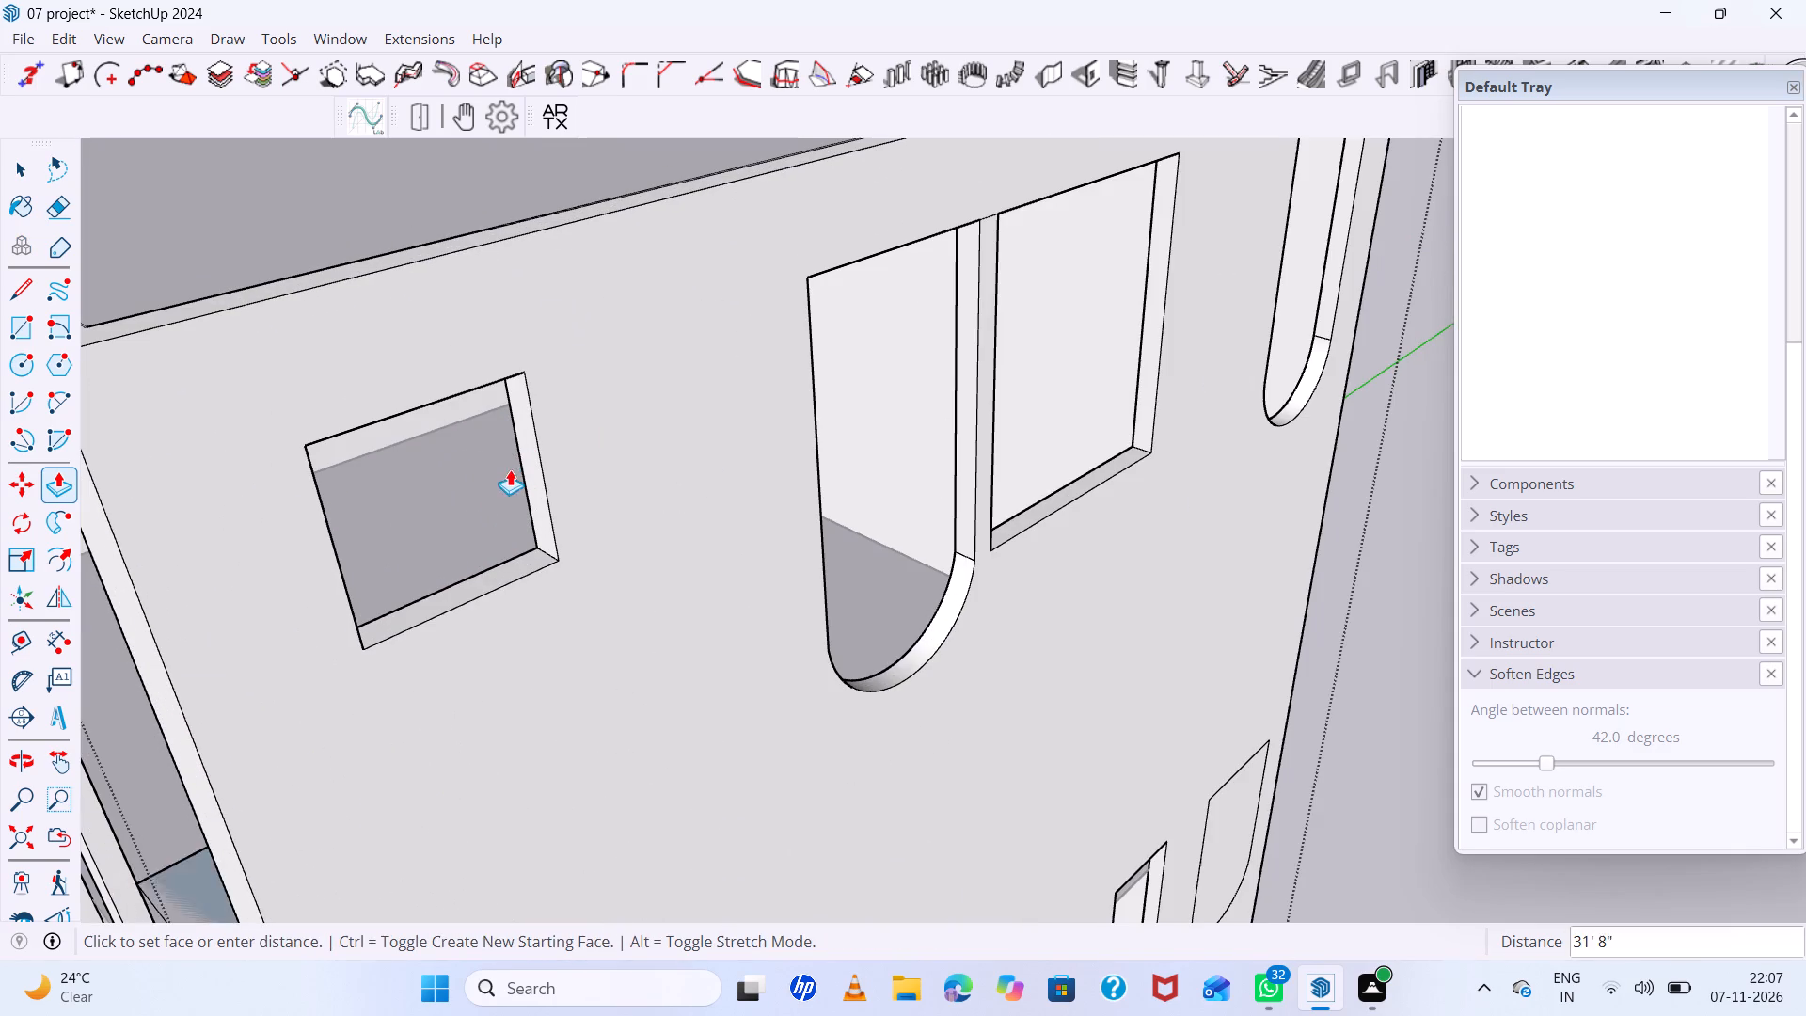
left_click(522, 458)
scroll(420, 451, "down", 11)
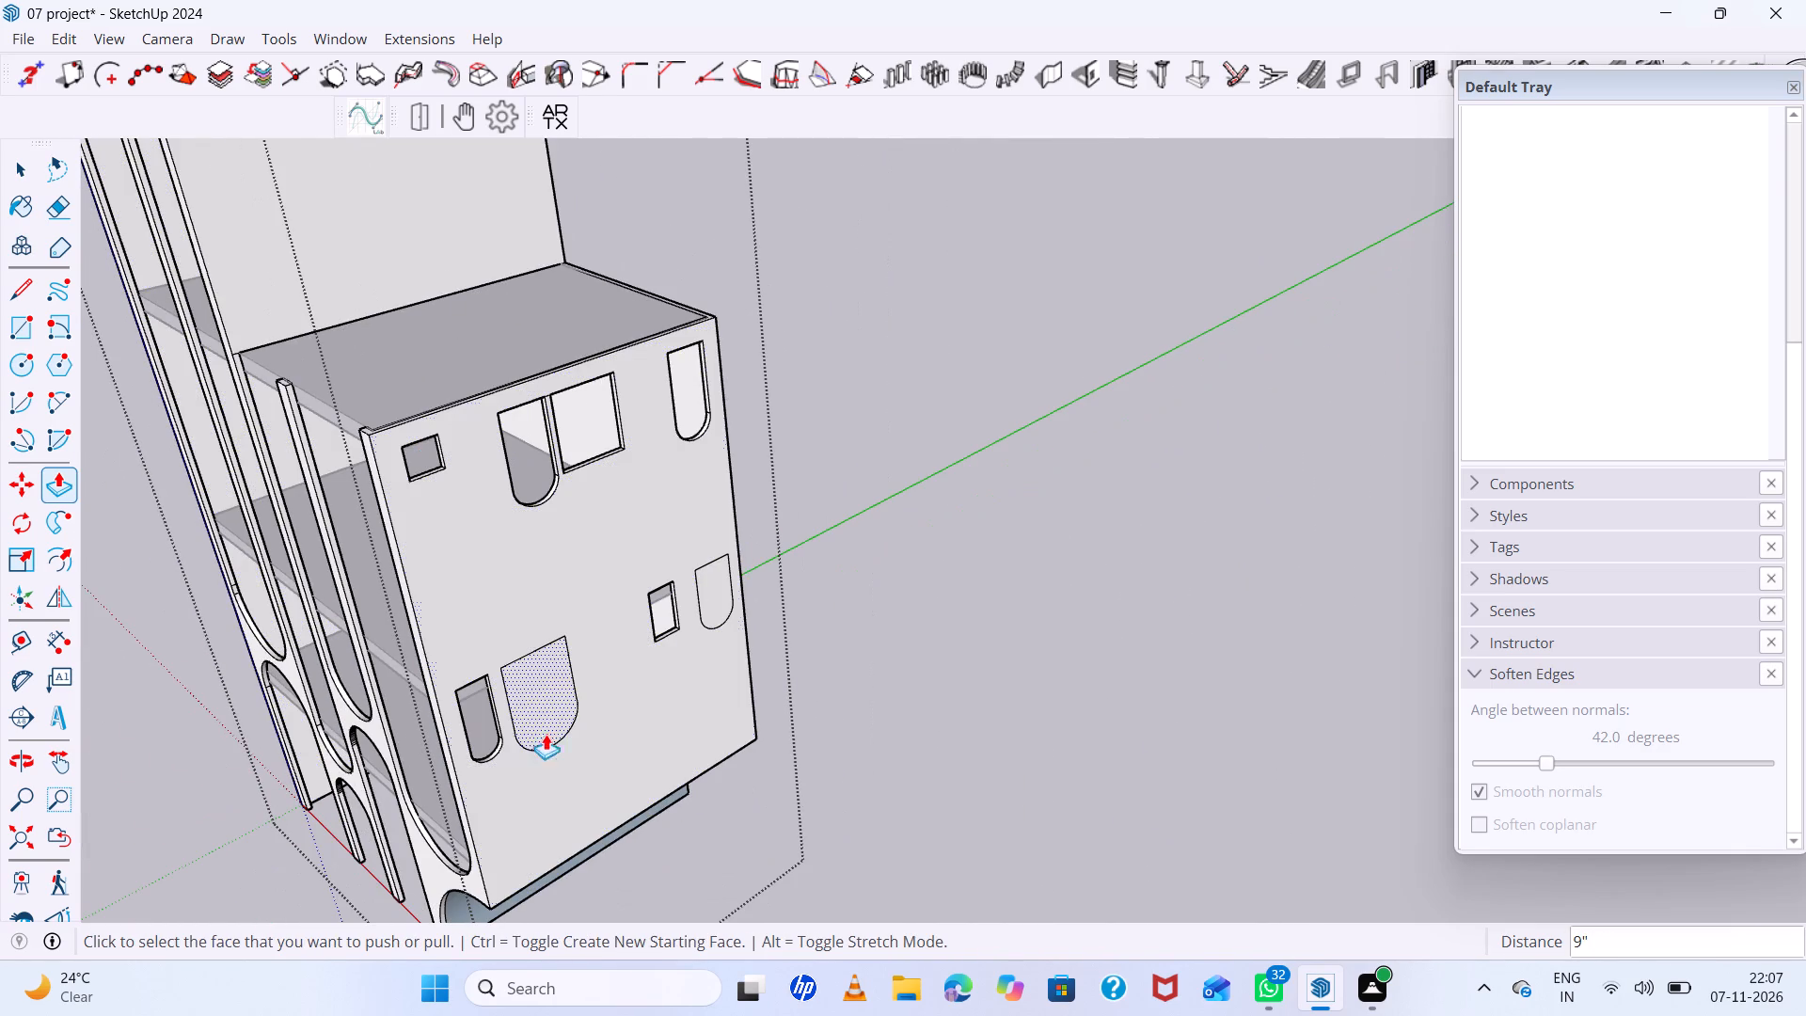
double_click(536, 702)
double_click(720, 595)
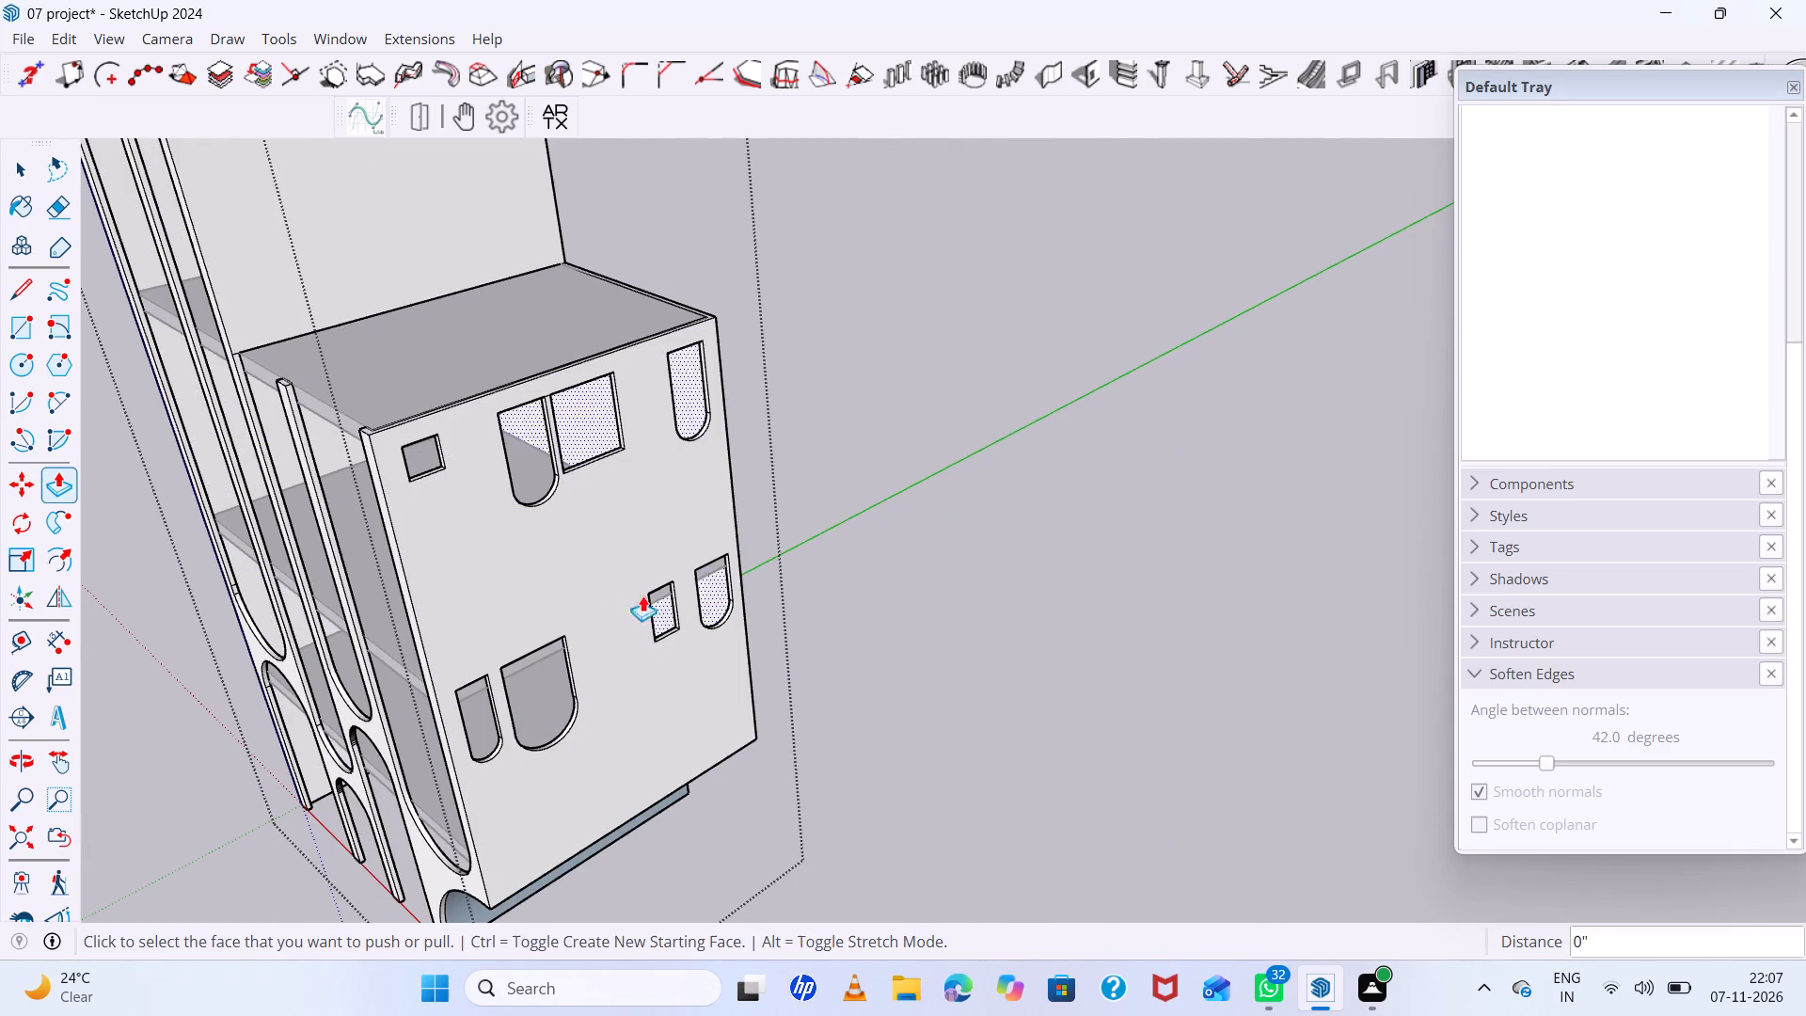
Examine the cut wall openings from inside and outside the building.
scroll(539, 605, "down", 6)
middle_click_drag(652, 650, 1082, 376)
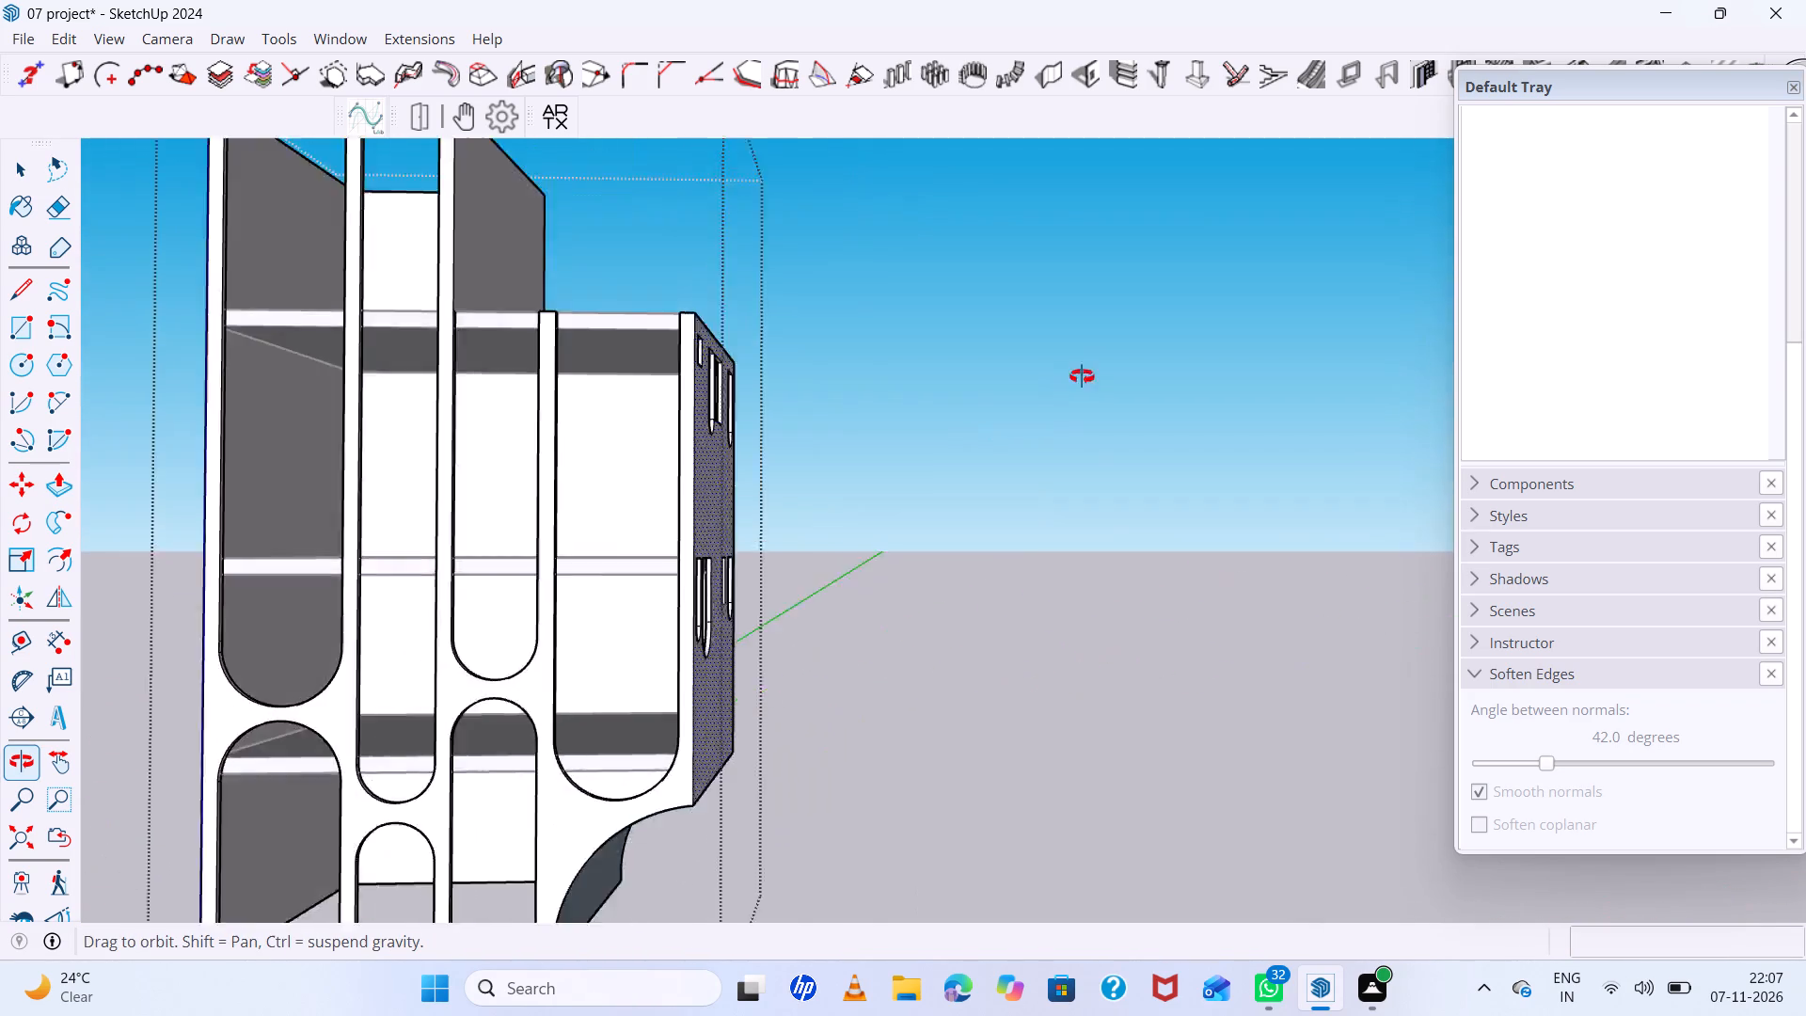
middle_click_drag(1082, 376, 1150, 485)
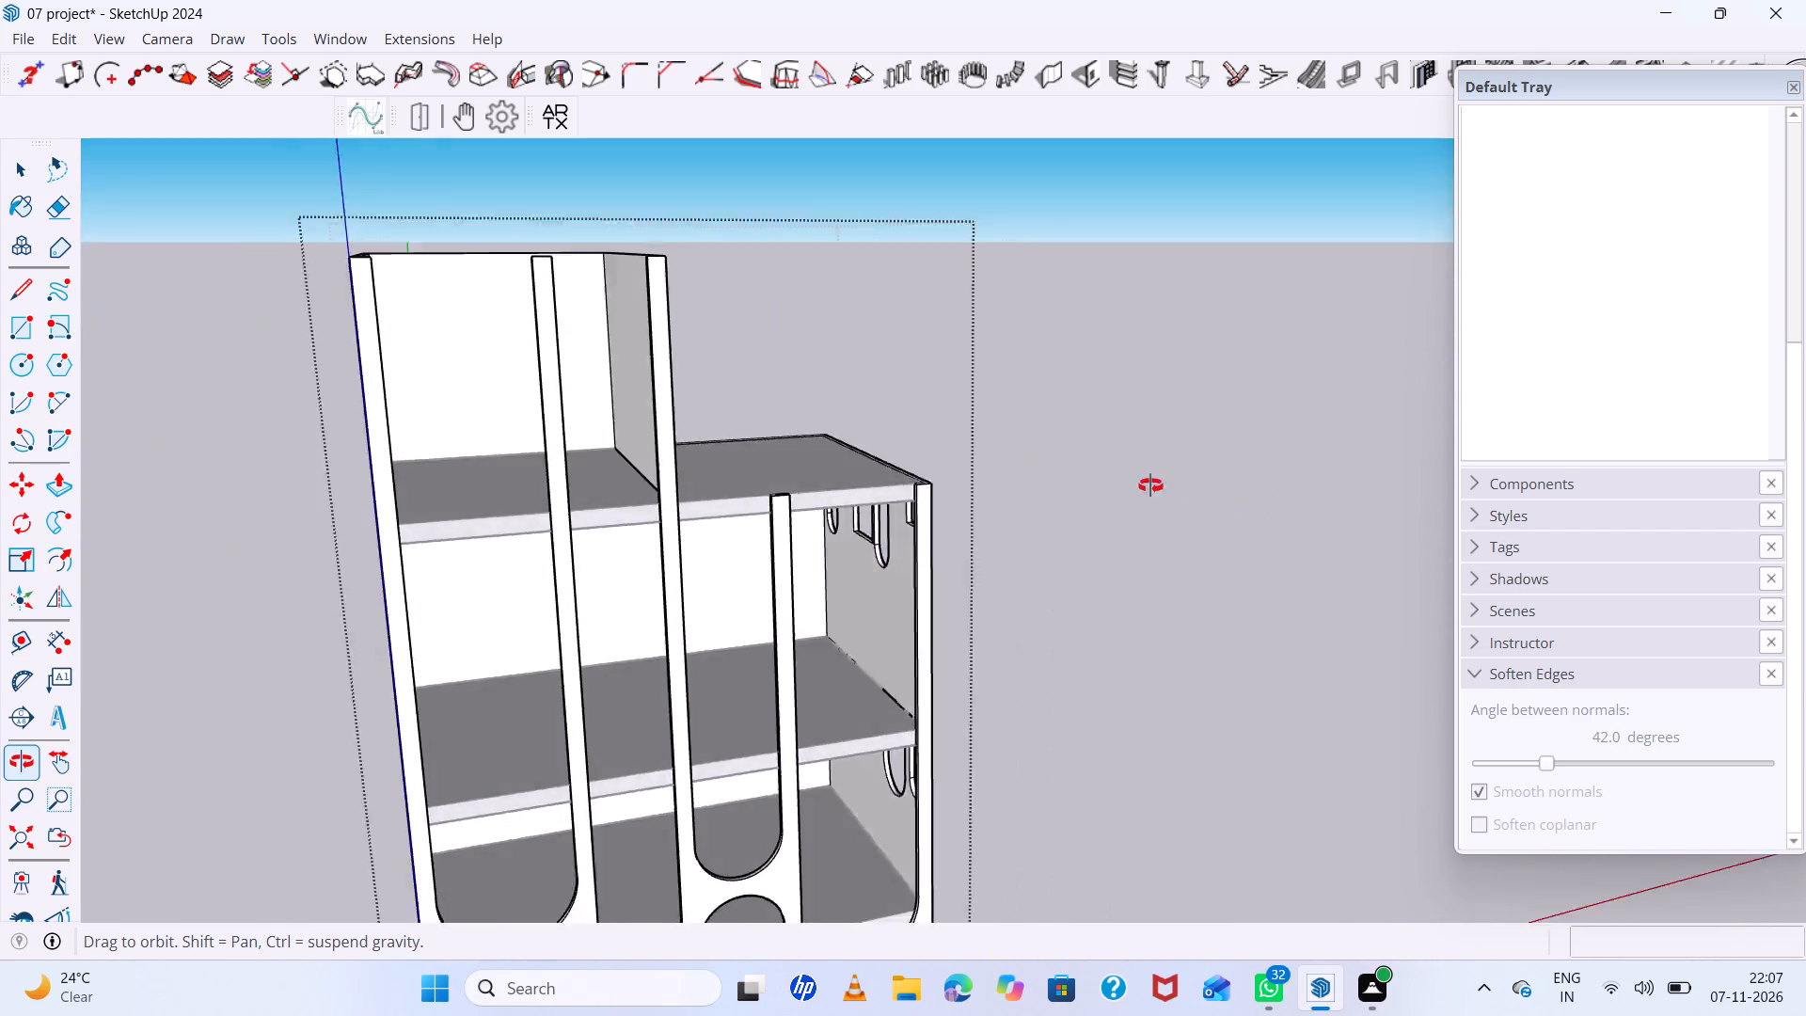
middle_click_drag(1150, 485, 1101, 438)
scroll(956, 386, "down", 7)
scroll(811, 543, "up", 12)
middle_click_drag(868, 621, 1176, 600)
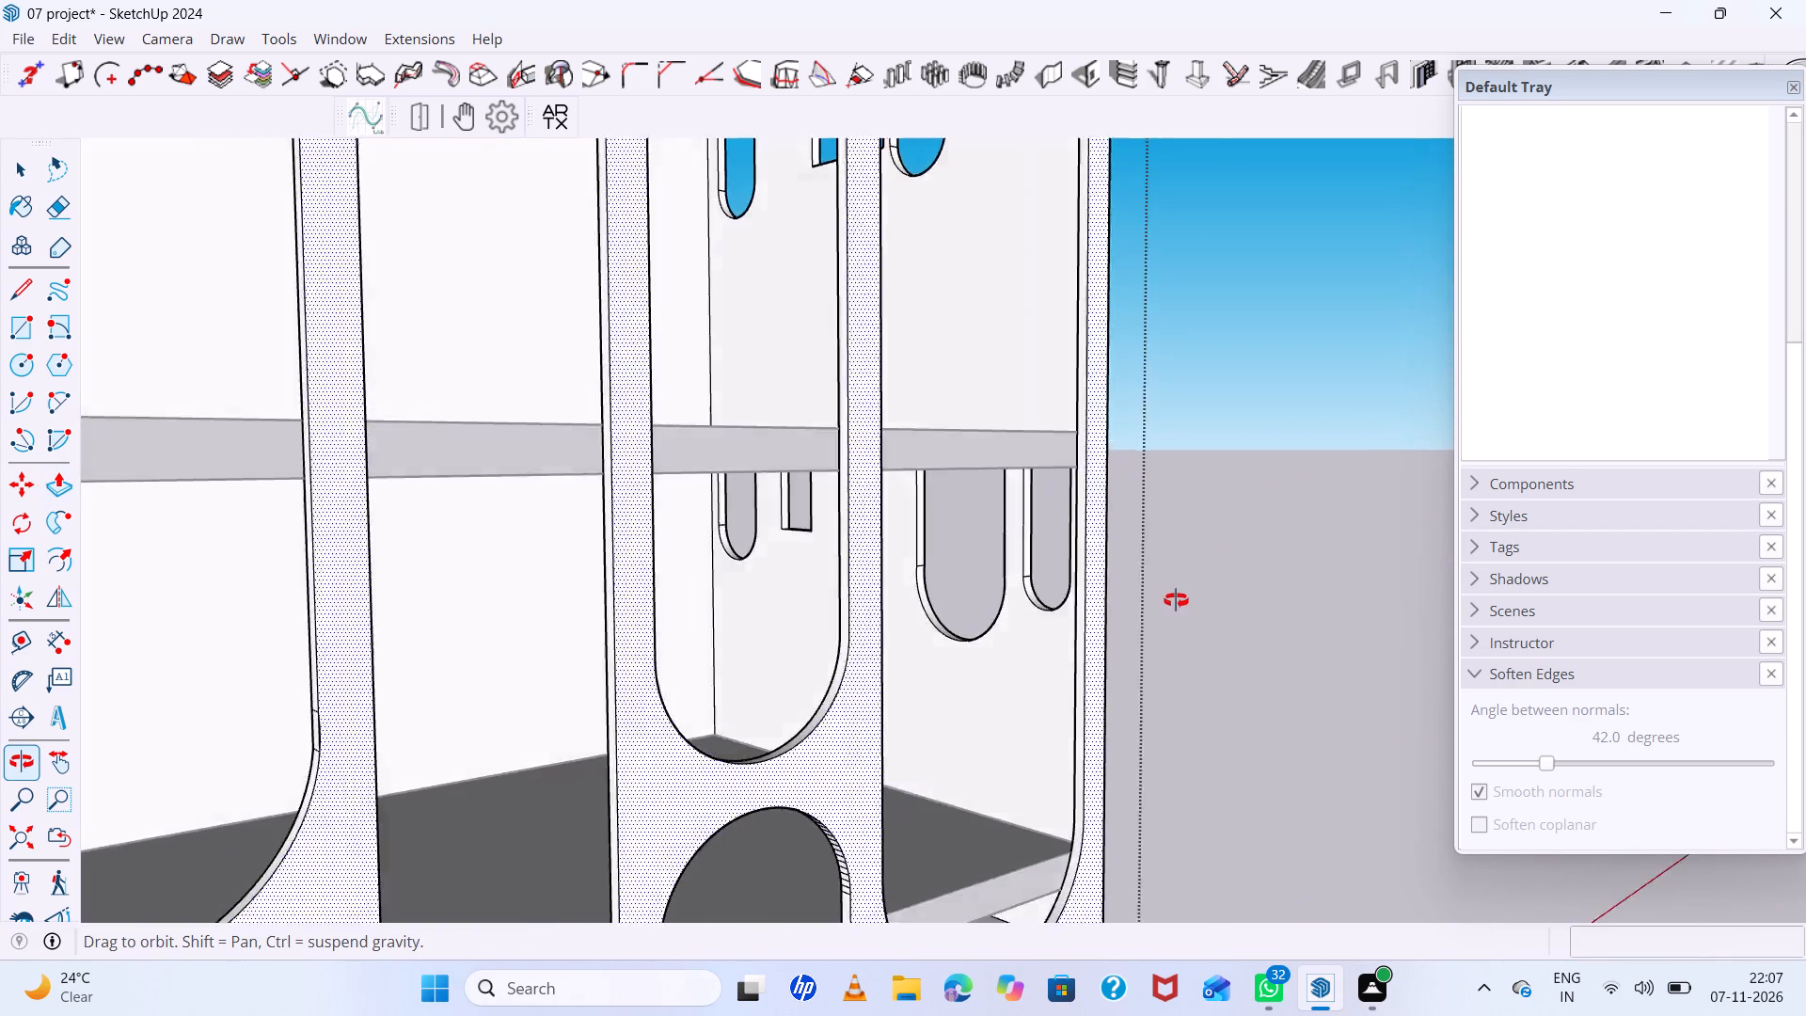
middle_click_drag(1176, 600, 324, 628)
scroll(800, 621, "down", 13)
middle_click_drag(891, 540, 880, 554)
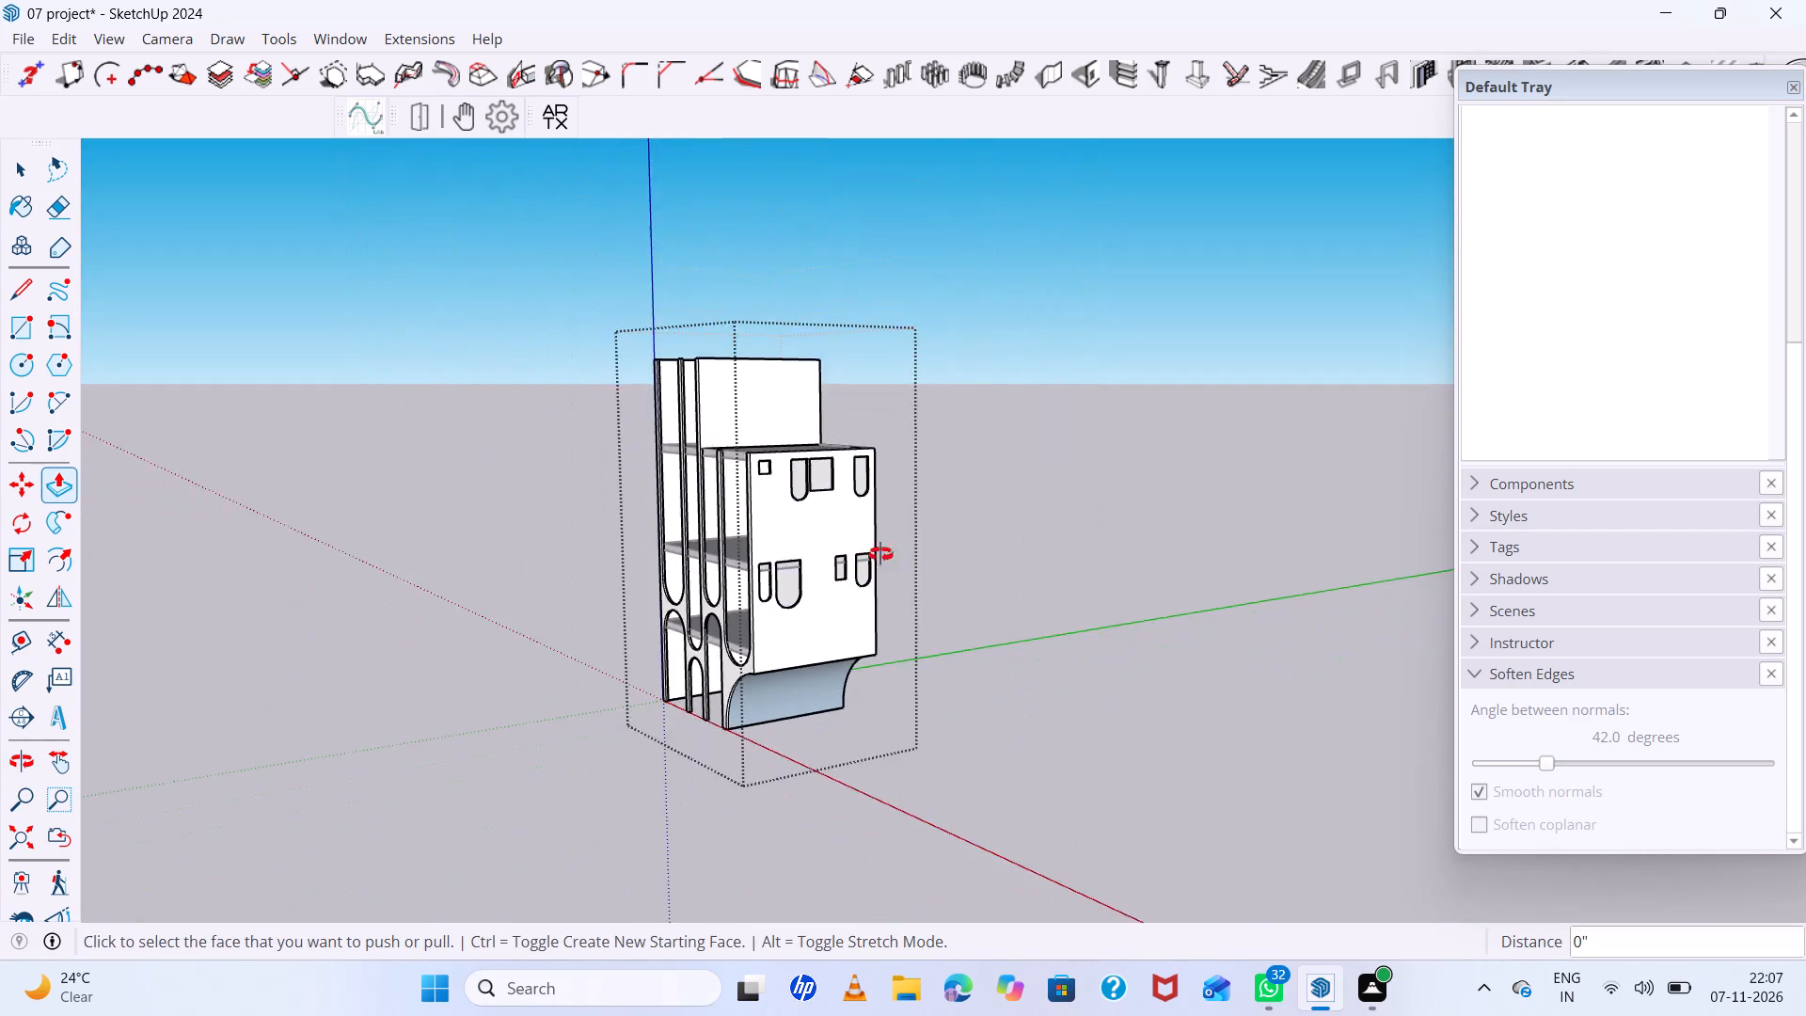
middle_click_drag(880, 554, 847, 656)
scroll(721, 531, "up", 6)
middle_click_drag(781, 564, 1082, 312)
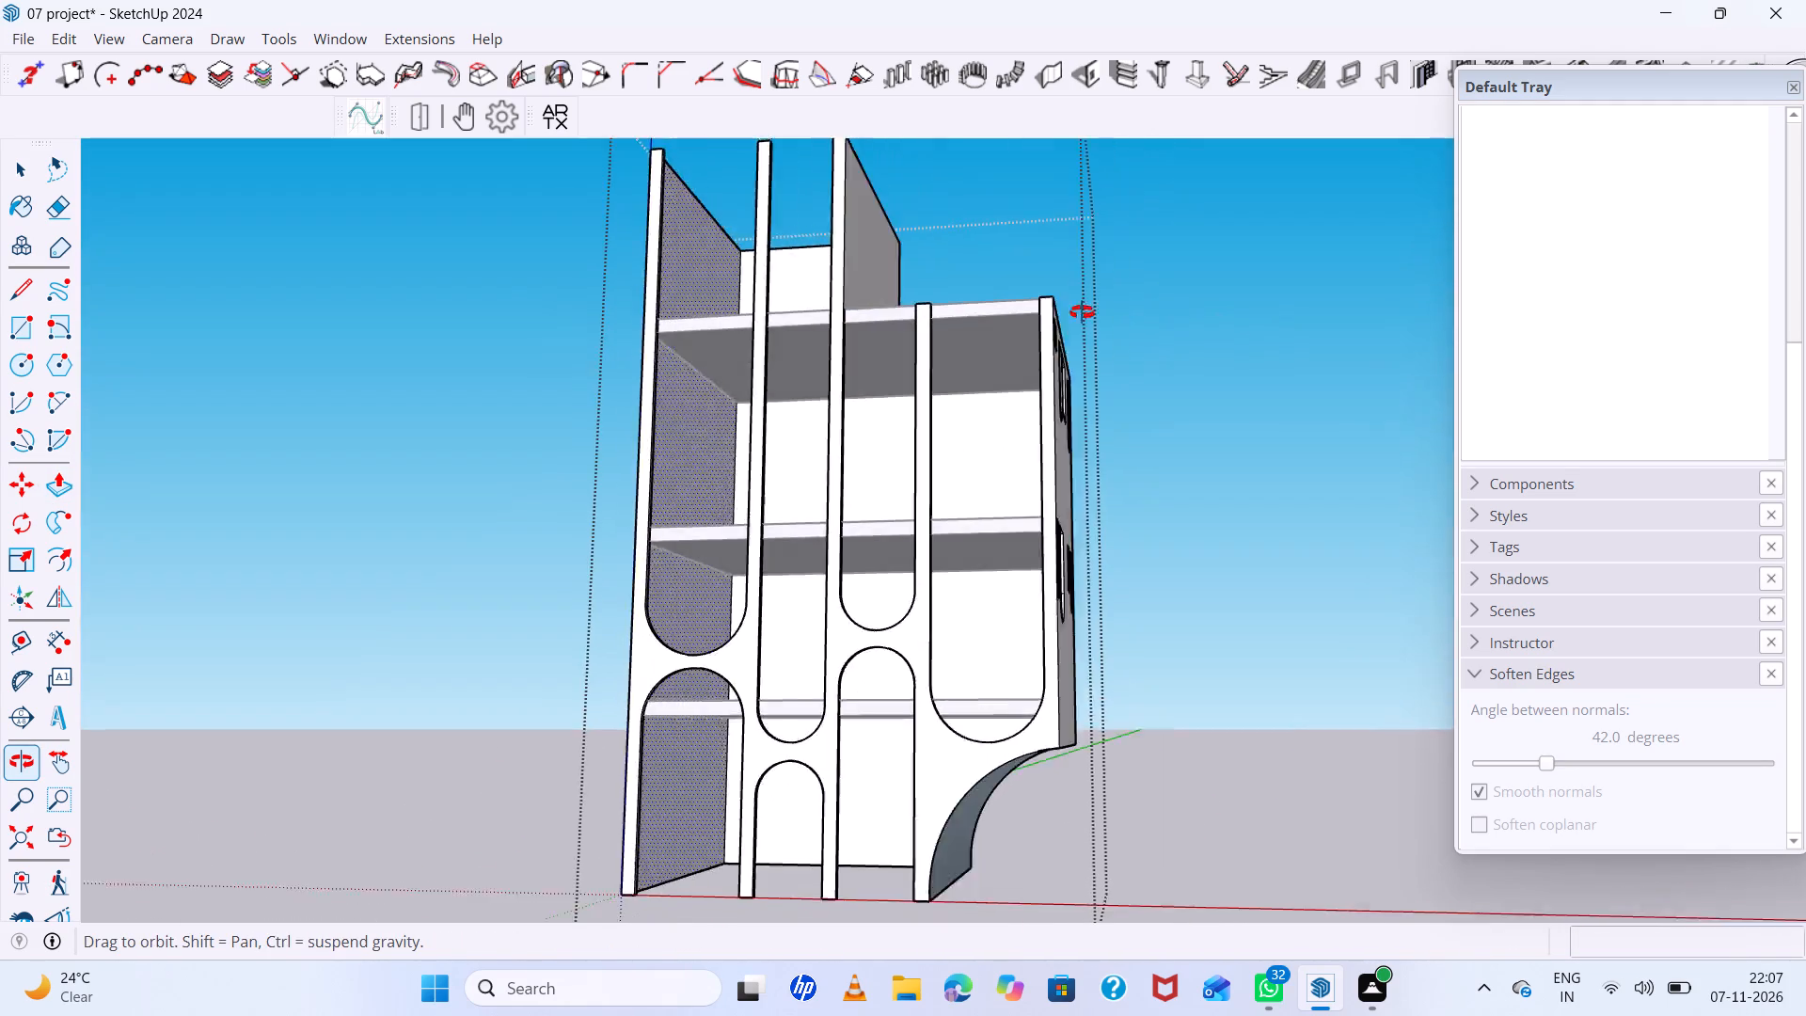
middle_click_drag(1082, 312, 958, 328)
Leave the building group's editing mode.
key("space")
left_click(1183, 324)
Examine the whole building from the side, above and the front, both close up and from a distance.
scroll(1199, 345, "down", 6)
middle_click_drag(789, 443, 1412, 686)
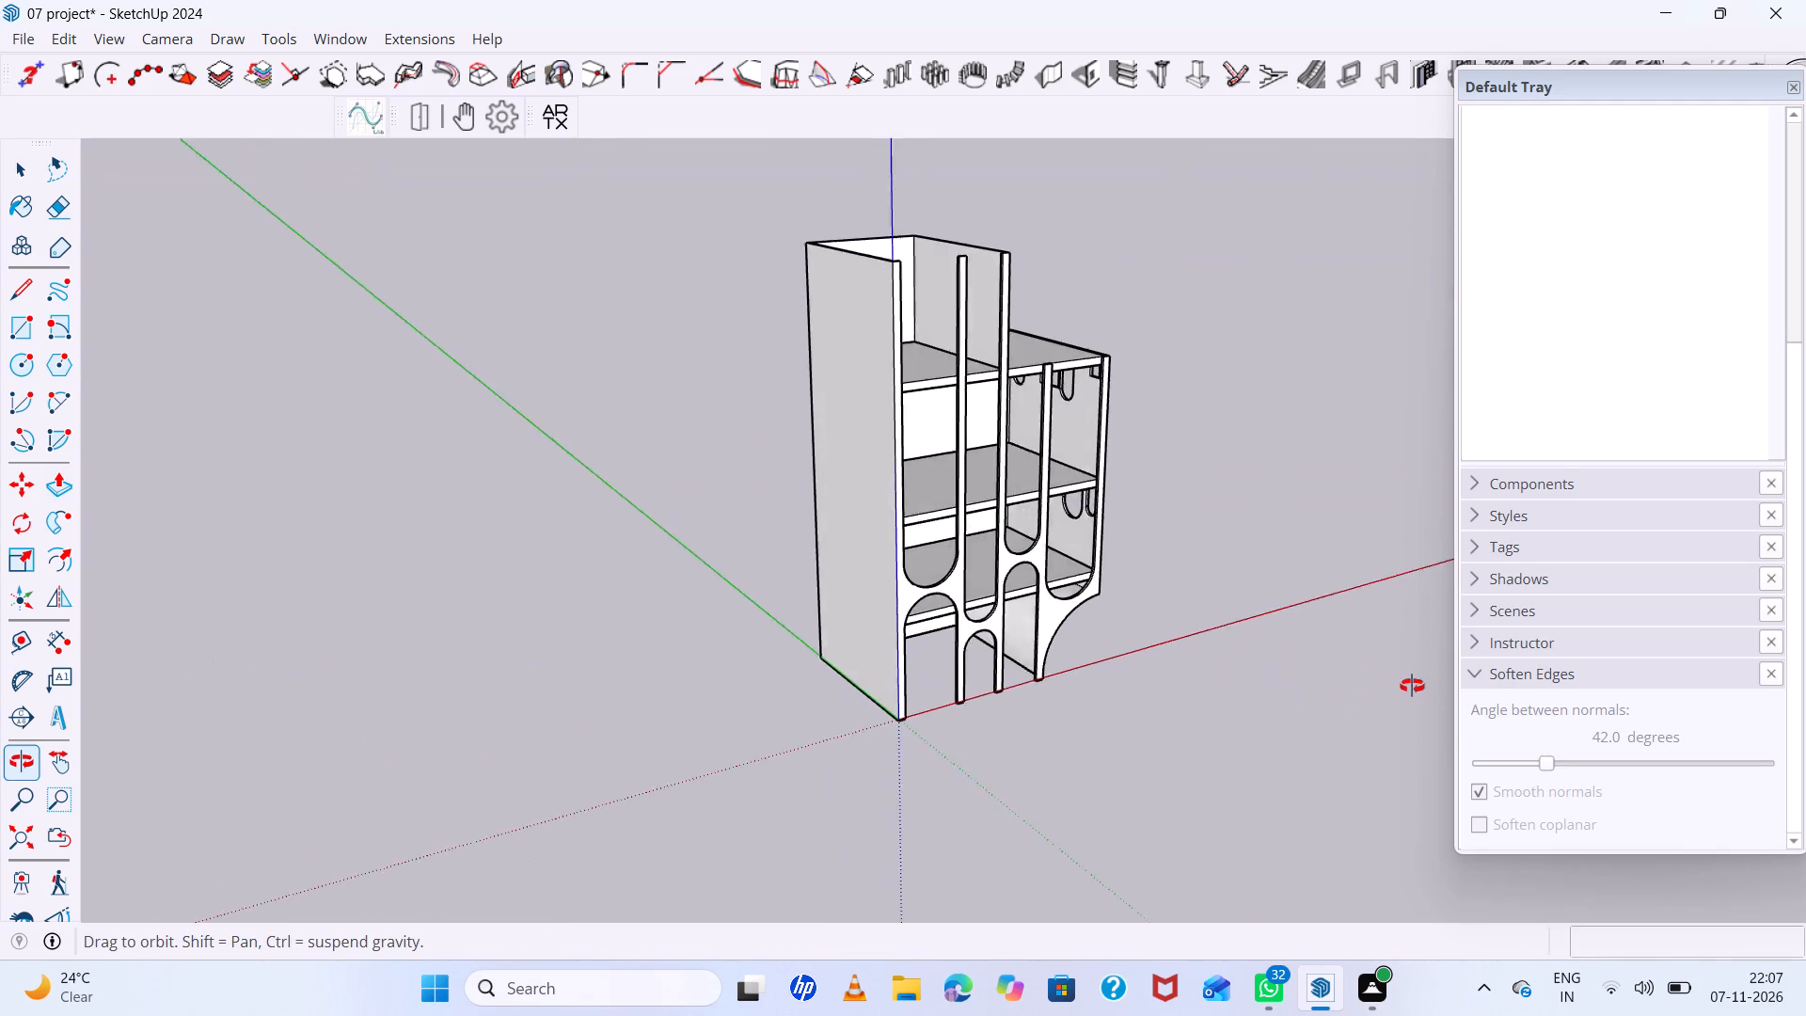
middle_click_drag(1412, 686, 984, 873)
middle_click(1236, 786)
scroll(986, 527, "up", 6)
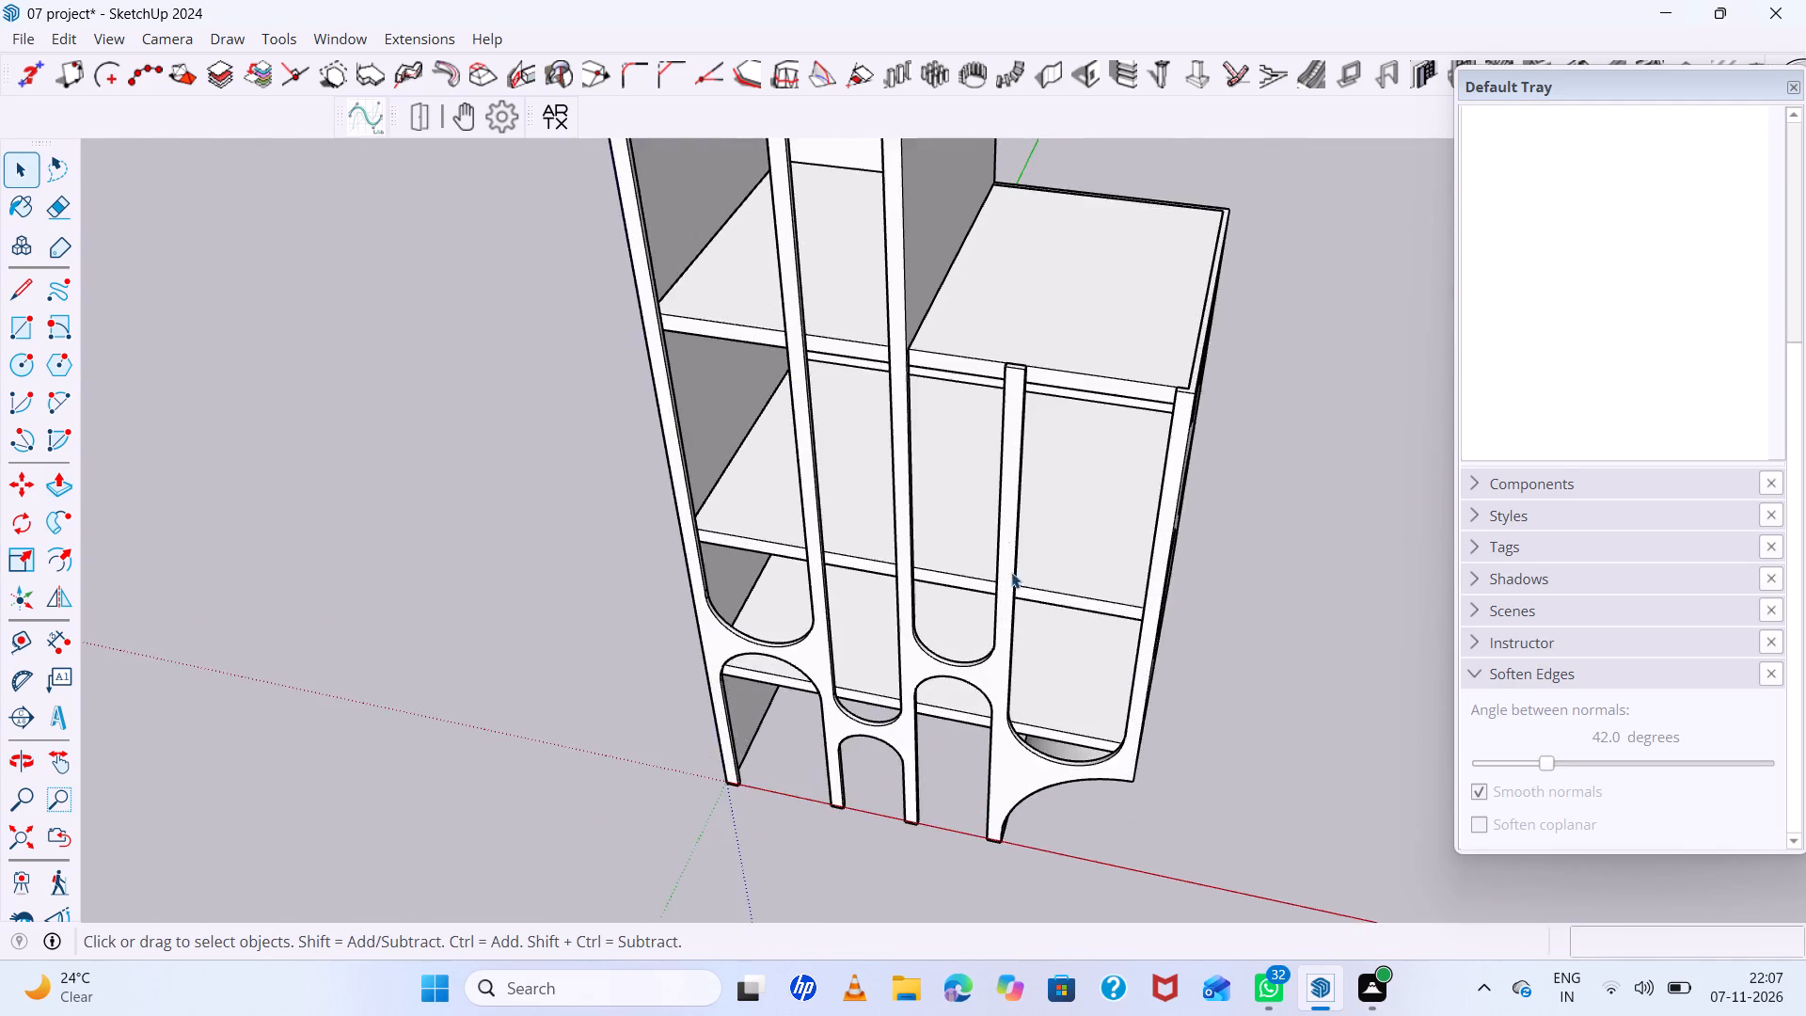
middle_click_drag(1037, 612, 1023, 247)
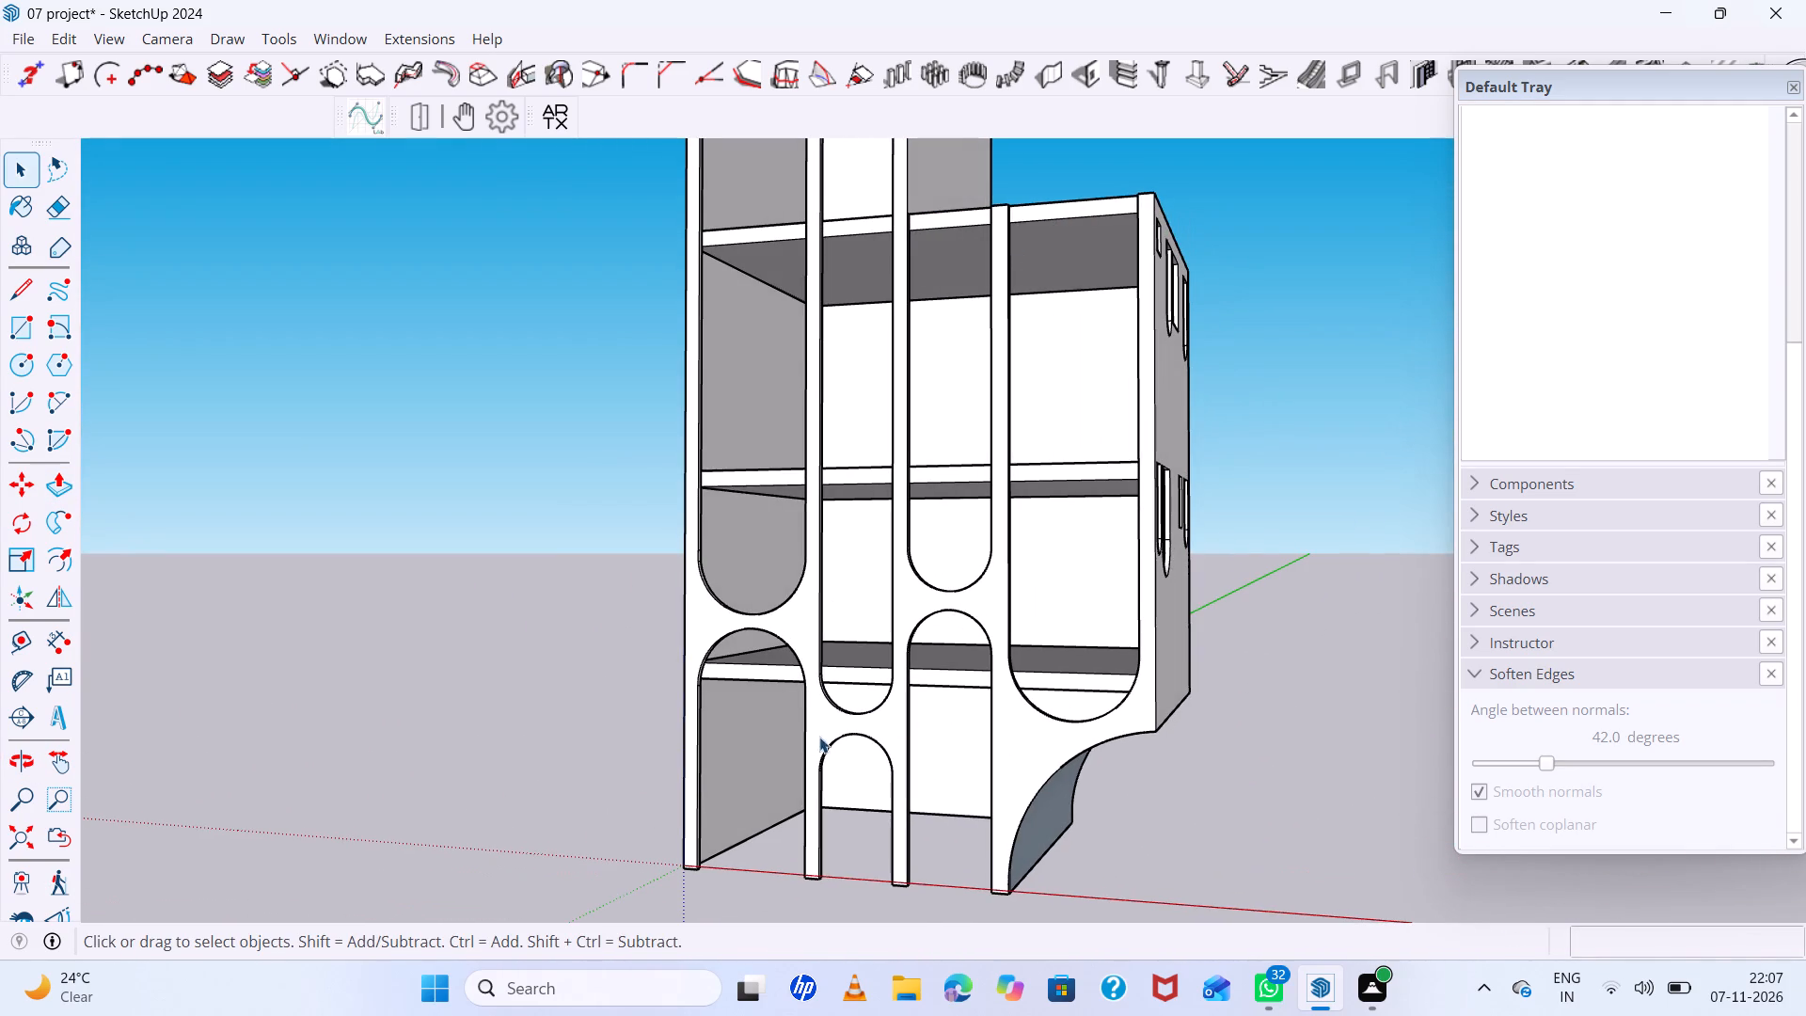
scroll(808, 743, "down", 12)
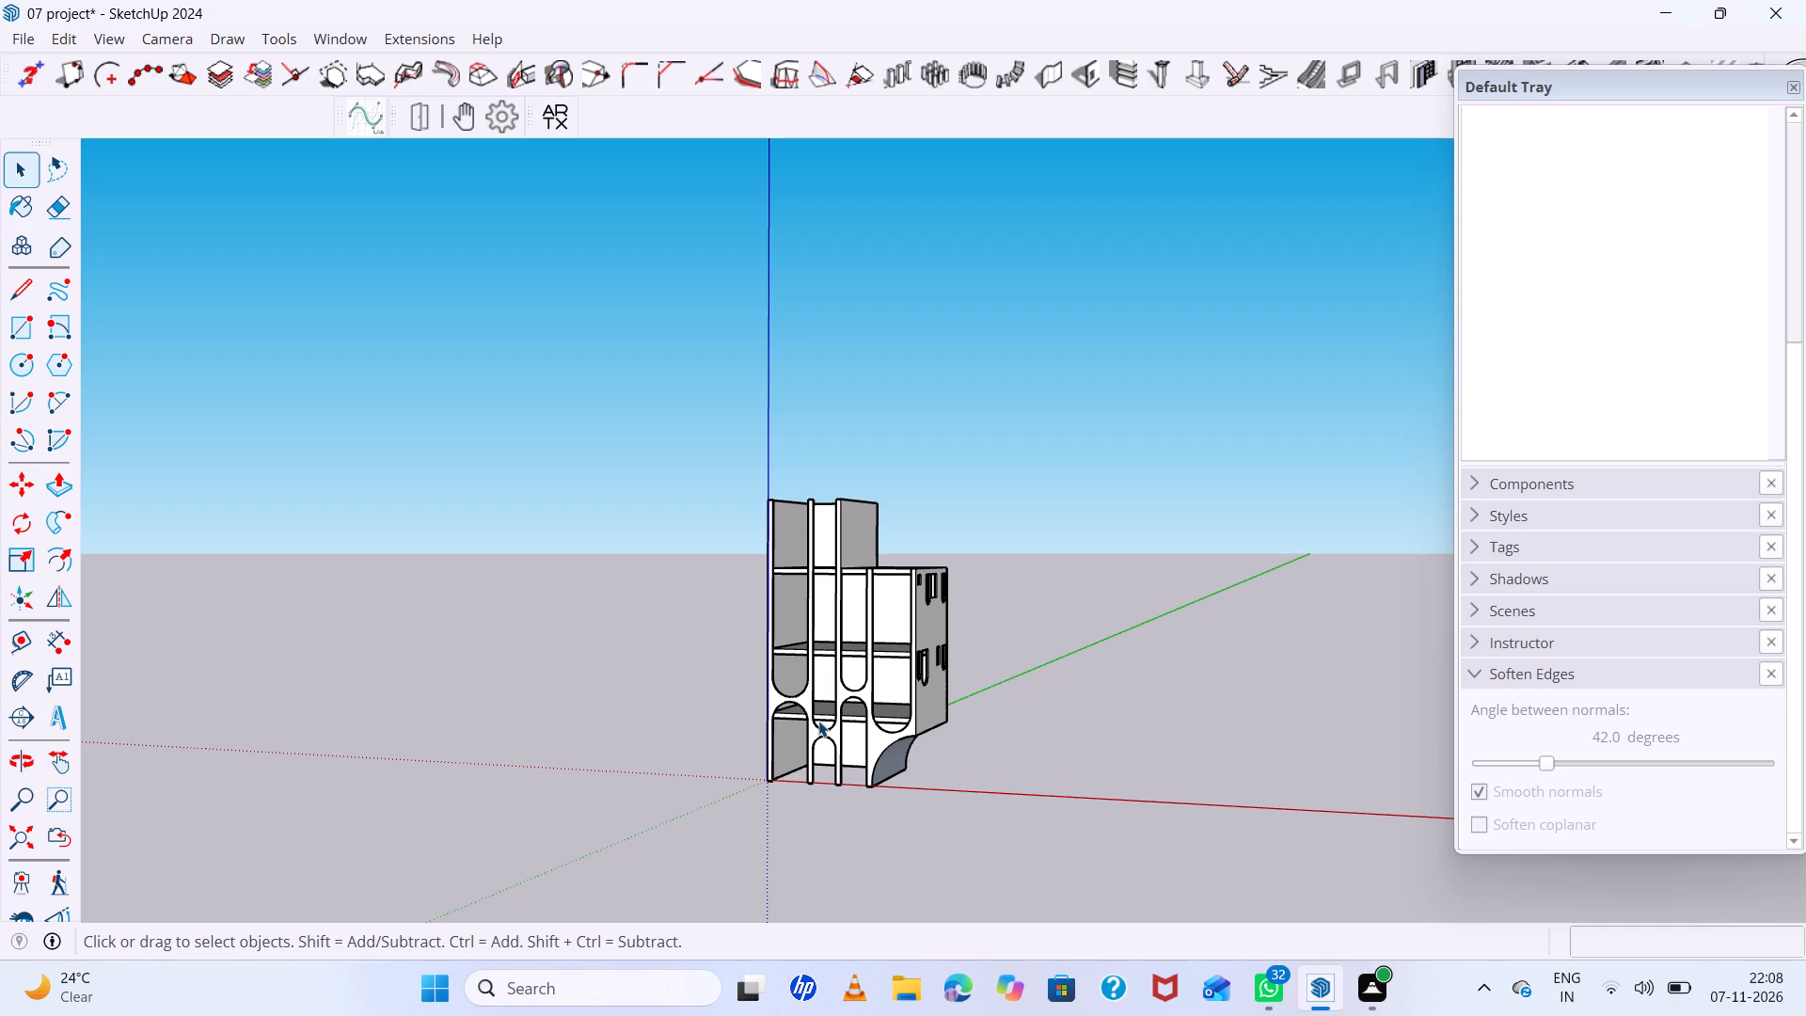
scroll(820, 721, "down", 1)
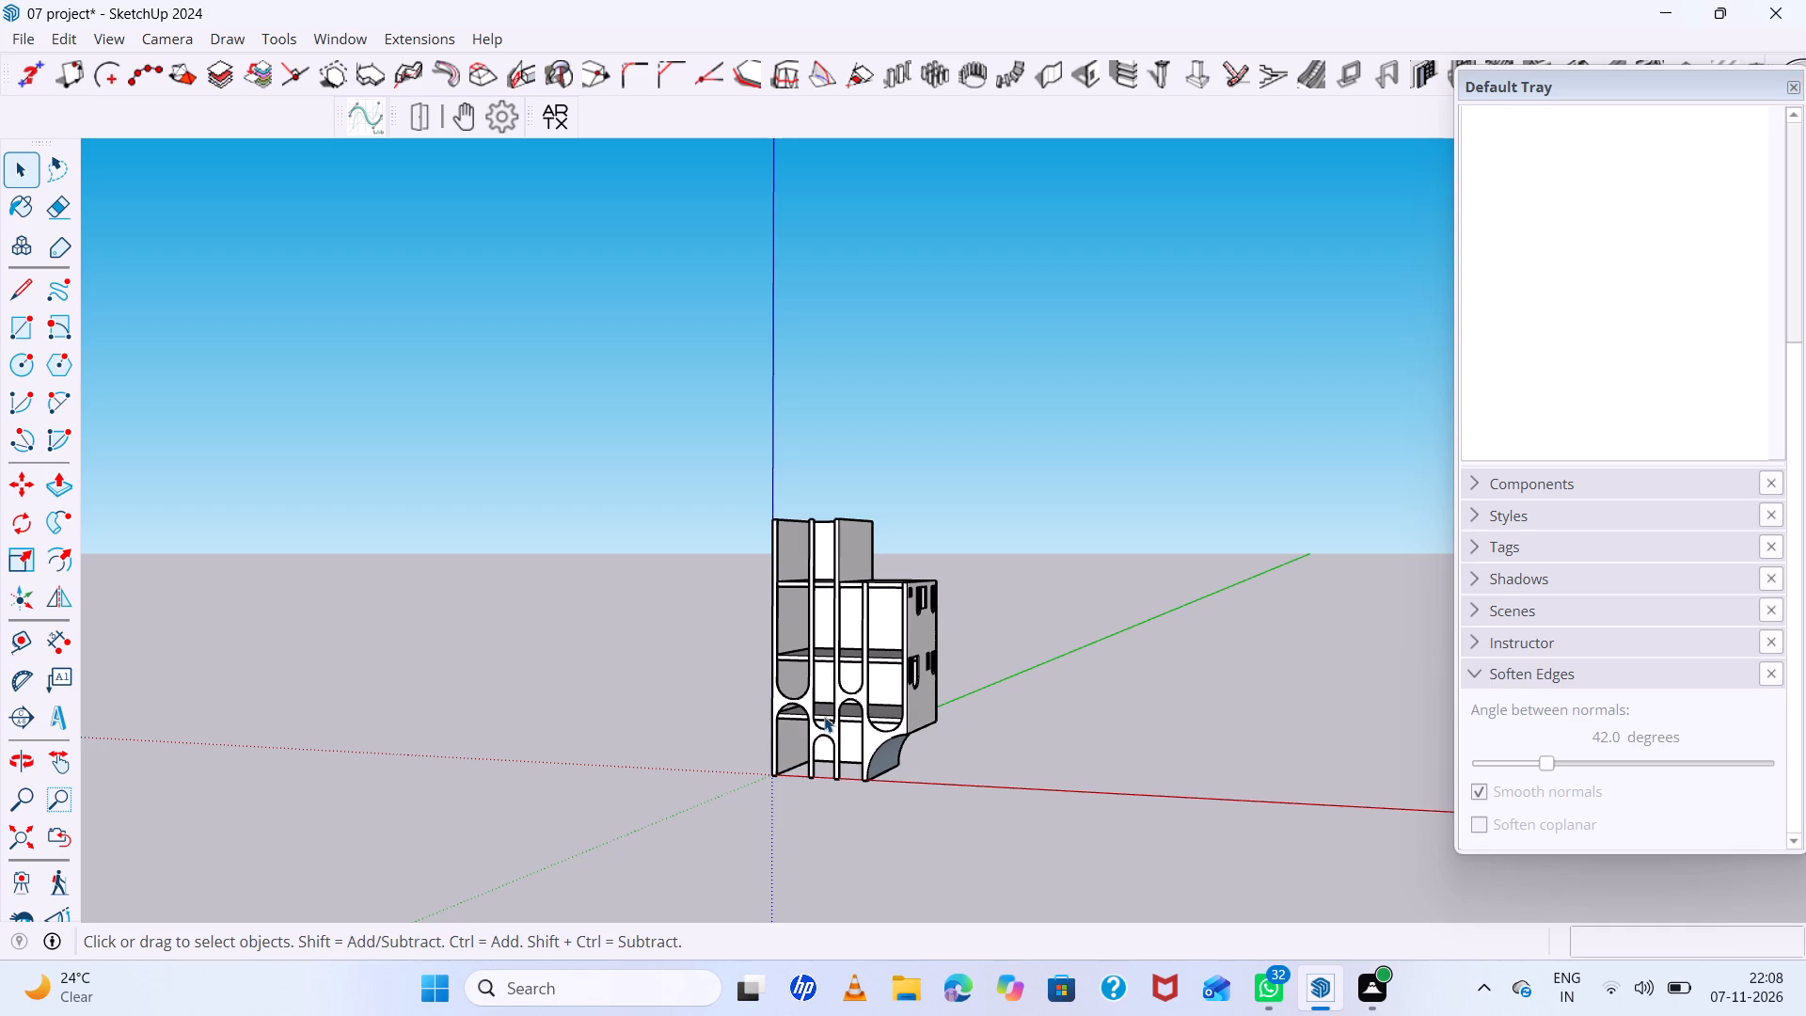
scroll(782, 699, "down", 6)
scroll(779, 699, "up", 6)
scroll(768, 695, "down", 6)
scroll(664, 652, "down", 5)
middle_click_drag(657, 659, 632, 679)
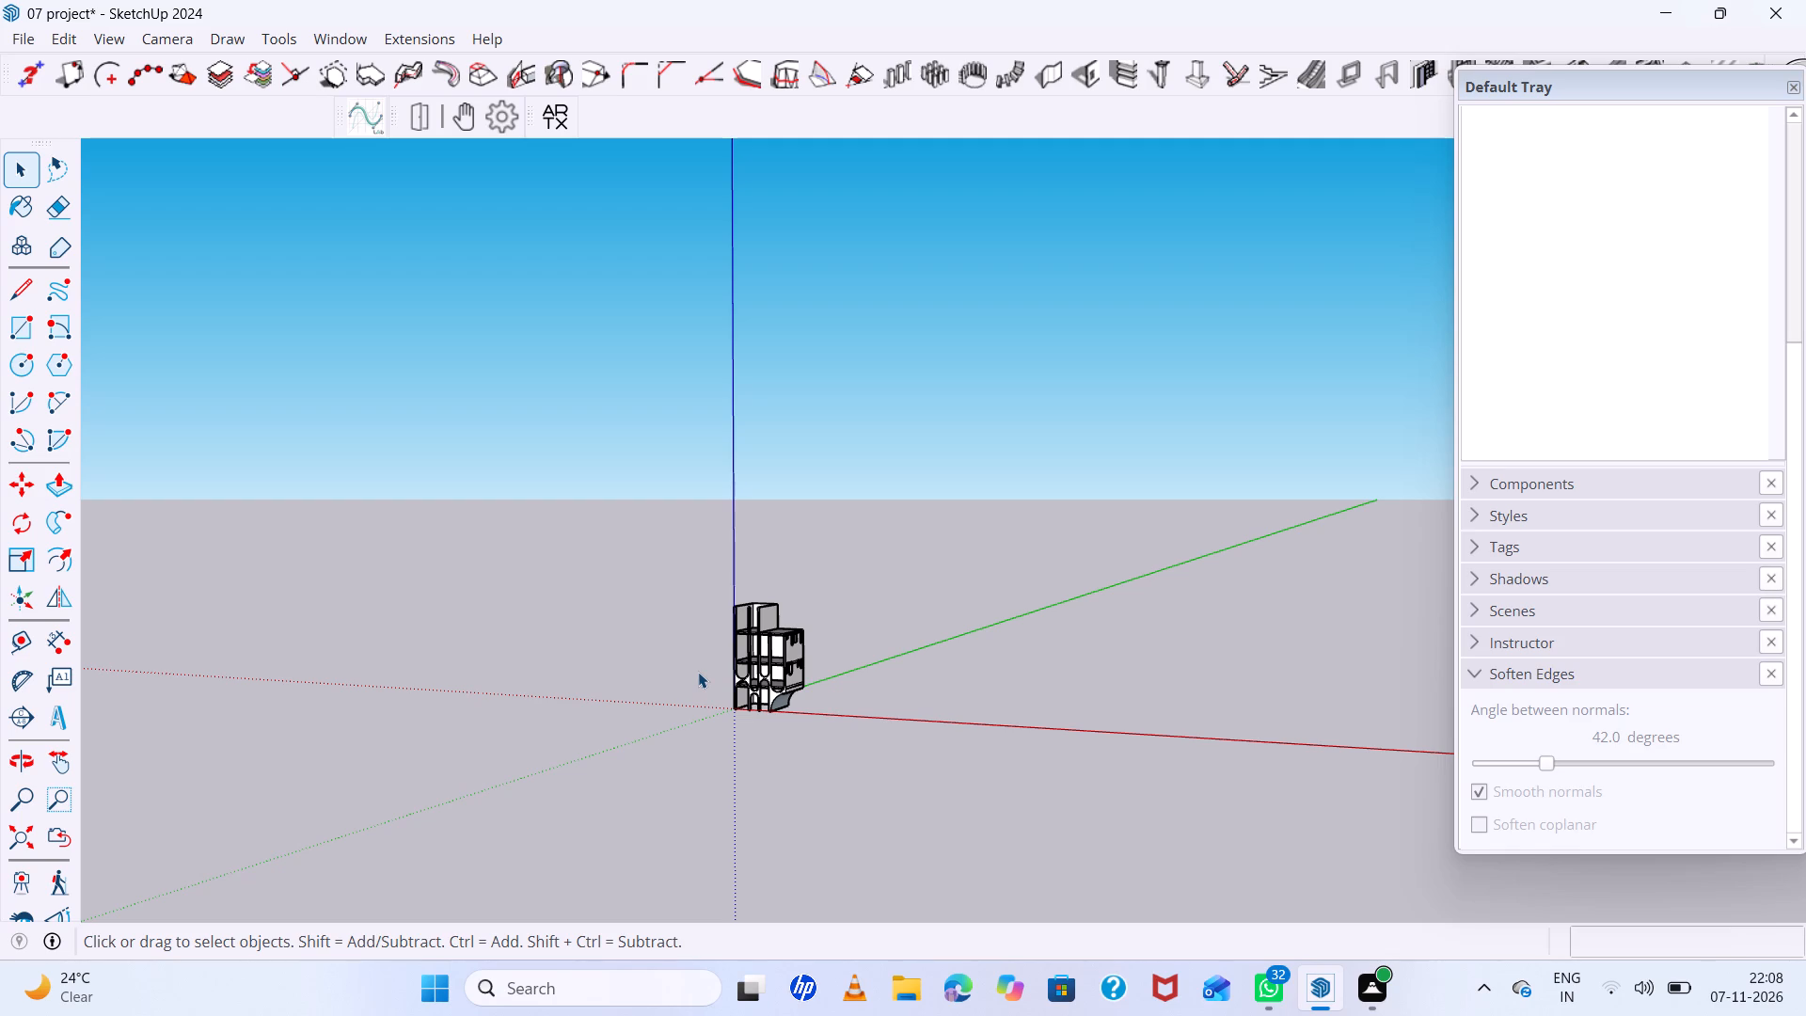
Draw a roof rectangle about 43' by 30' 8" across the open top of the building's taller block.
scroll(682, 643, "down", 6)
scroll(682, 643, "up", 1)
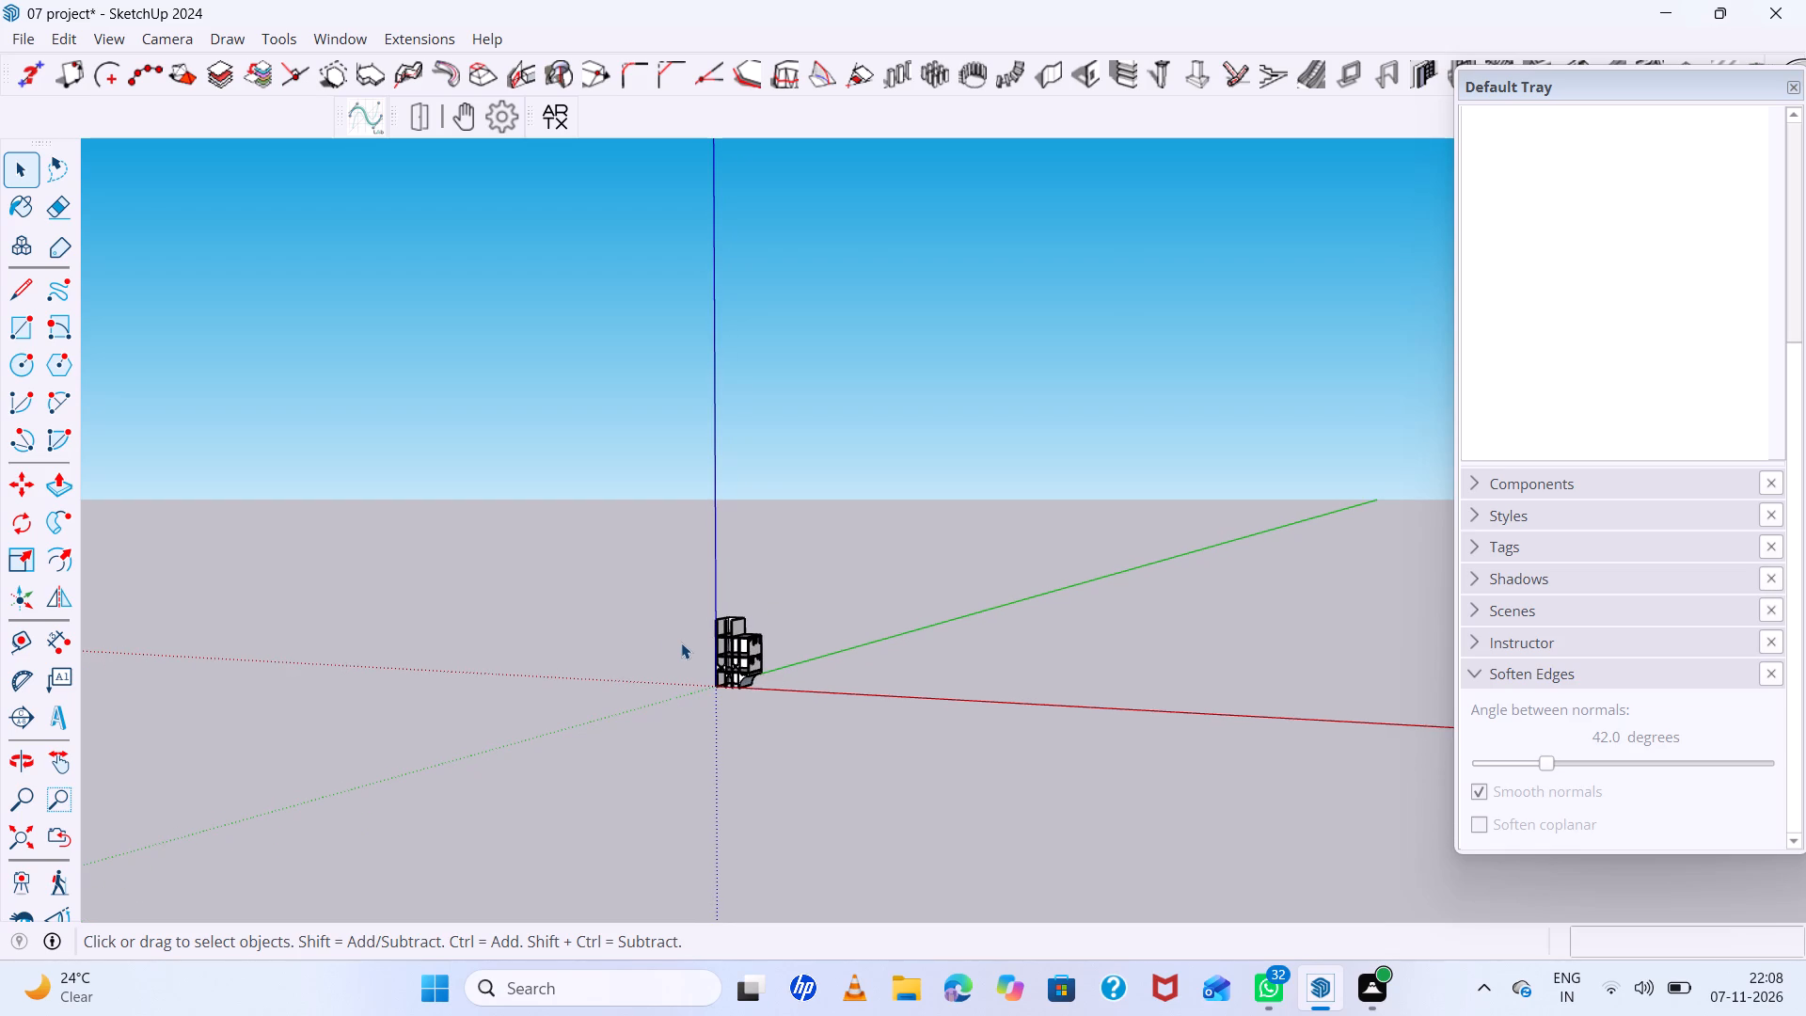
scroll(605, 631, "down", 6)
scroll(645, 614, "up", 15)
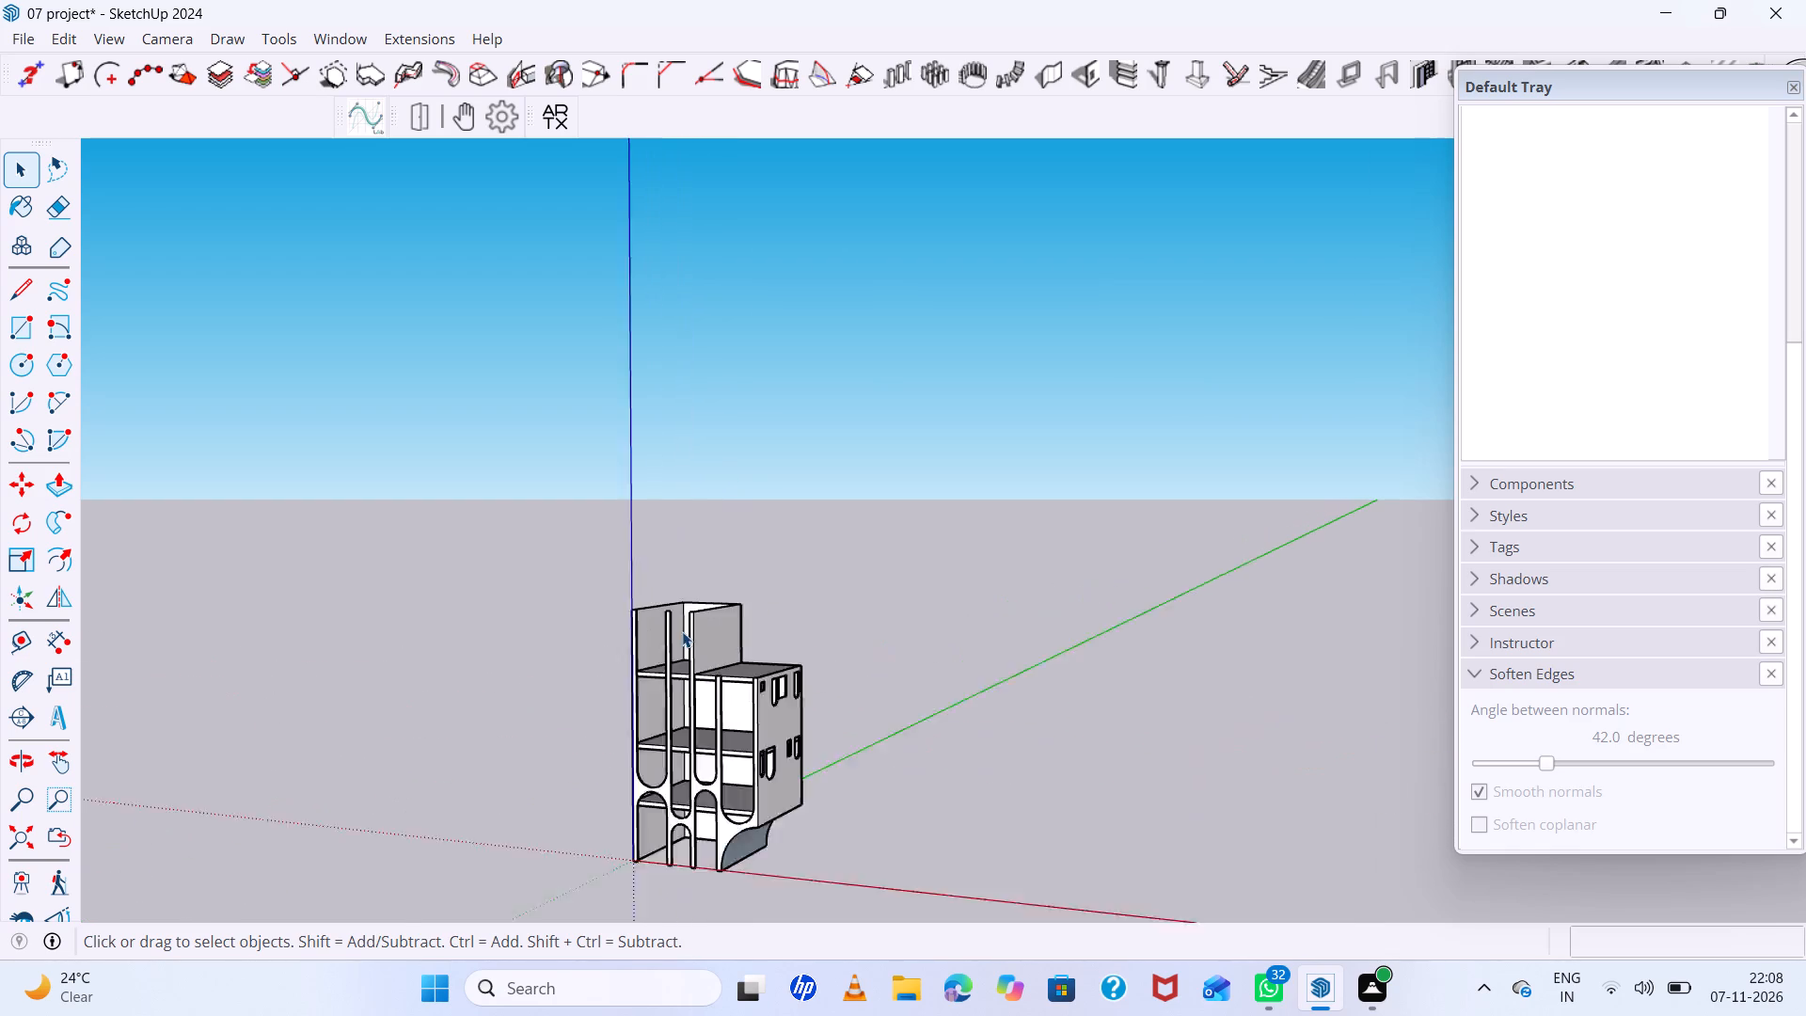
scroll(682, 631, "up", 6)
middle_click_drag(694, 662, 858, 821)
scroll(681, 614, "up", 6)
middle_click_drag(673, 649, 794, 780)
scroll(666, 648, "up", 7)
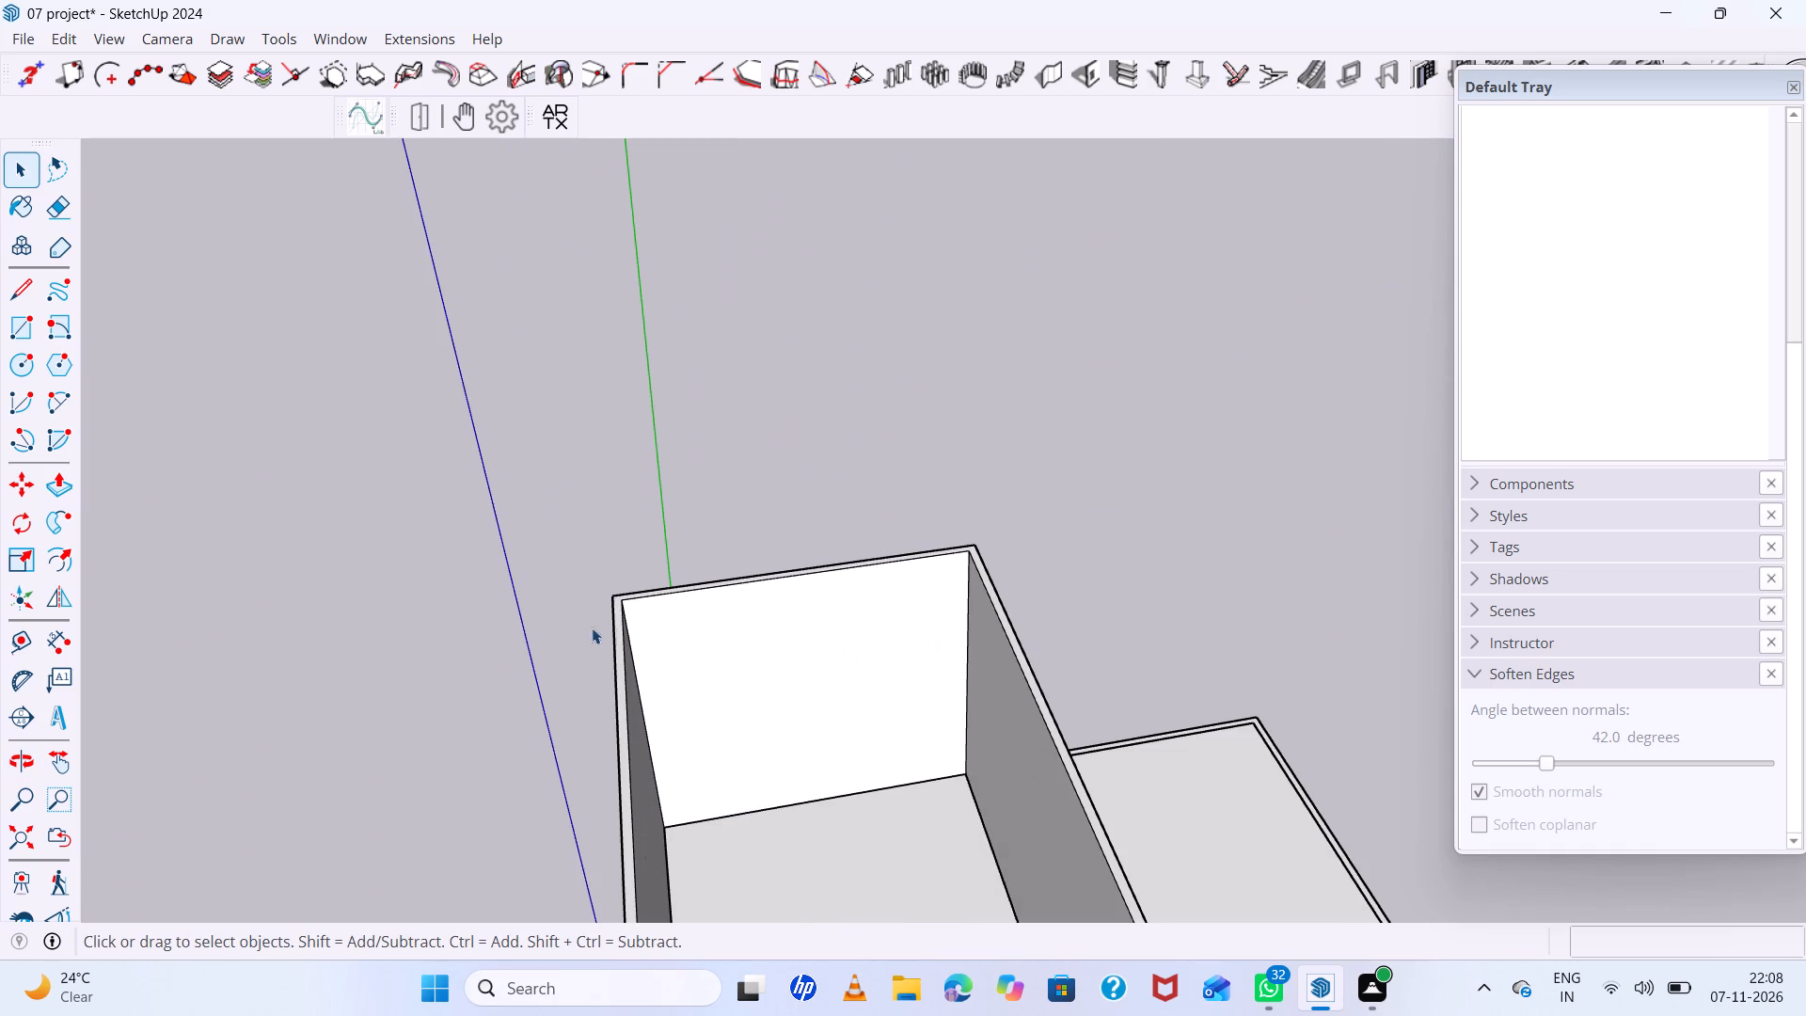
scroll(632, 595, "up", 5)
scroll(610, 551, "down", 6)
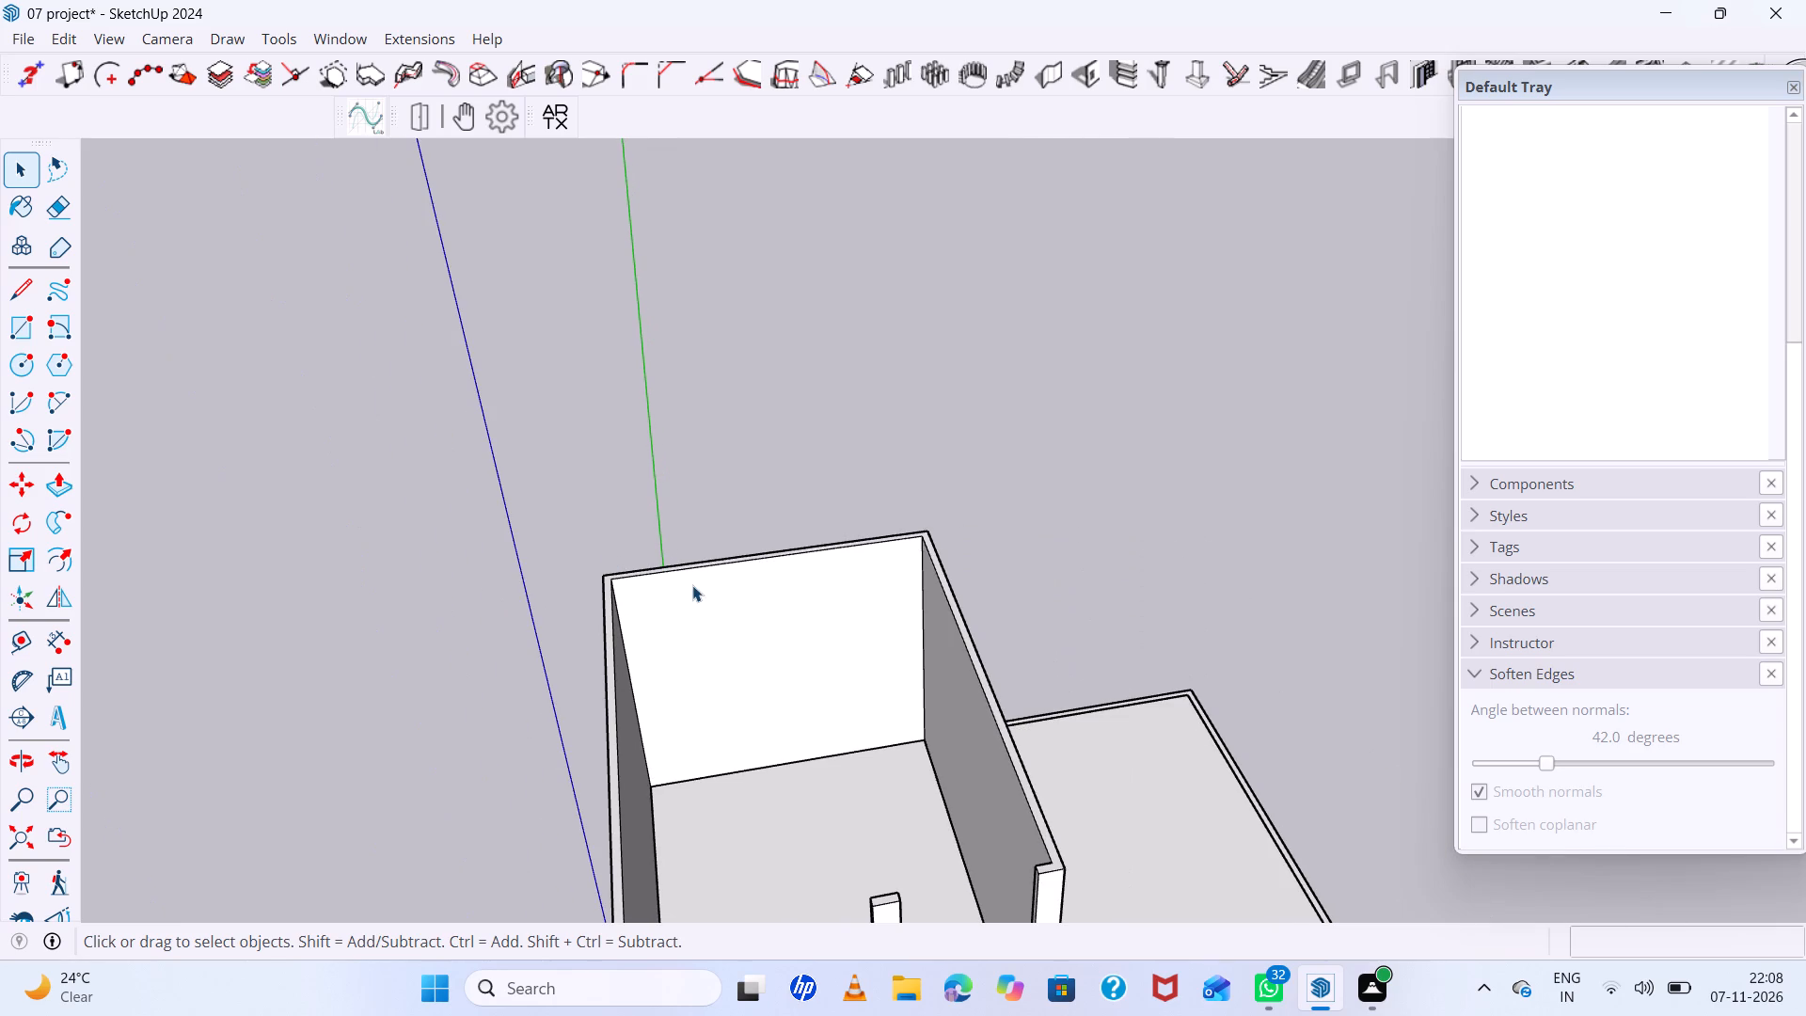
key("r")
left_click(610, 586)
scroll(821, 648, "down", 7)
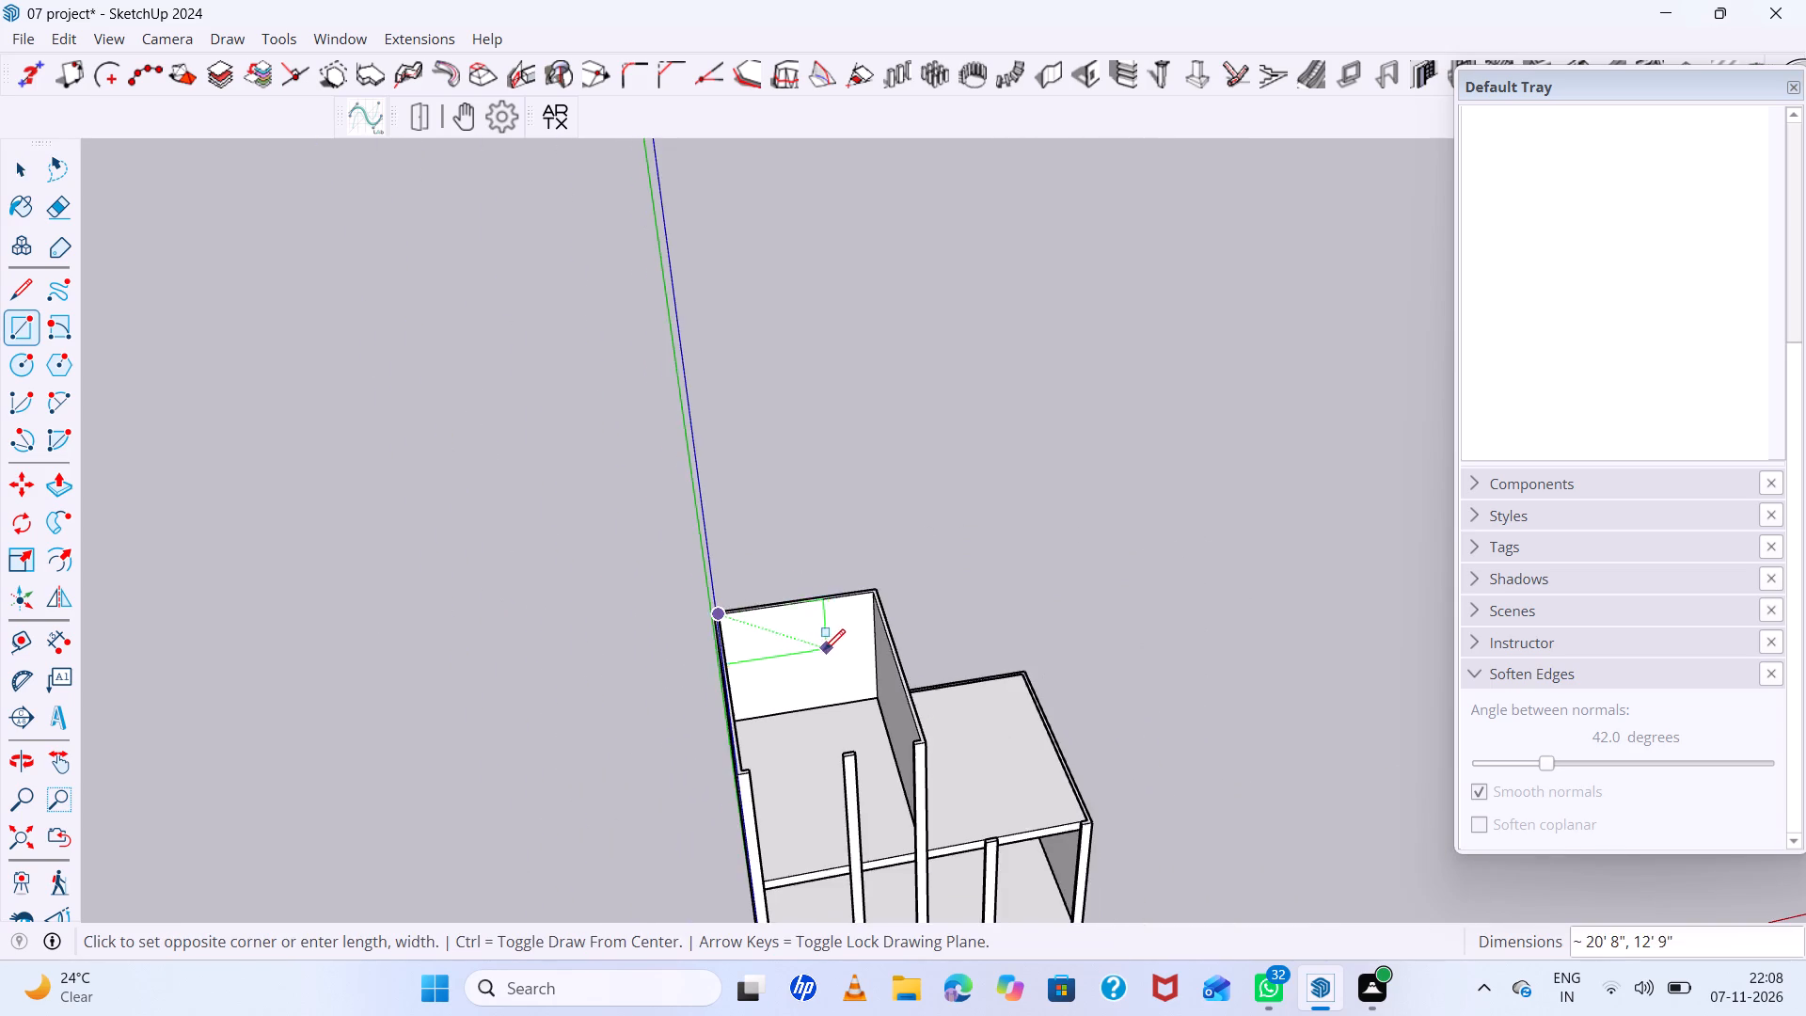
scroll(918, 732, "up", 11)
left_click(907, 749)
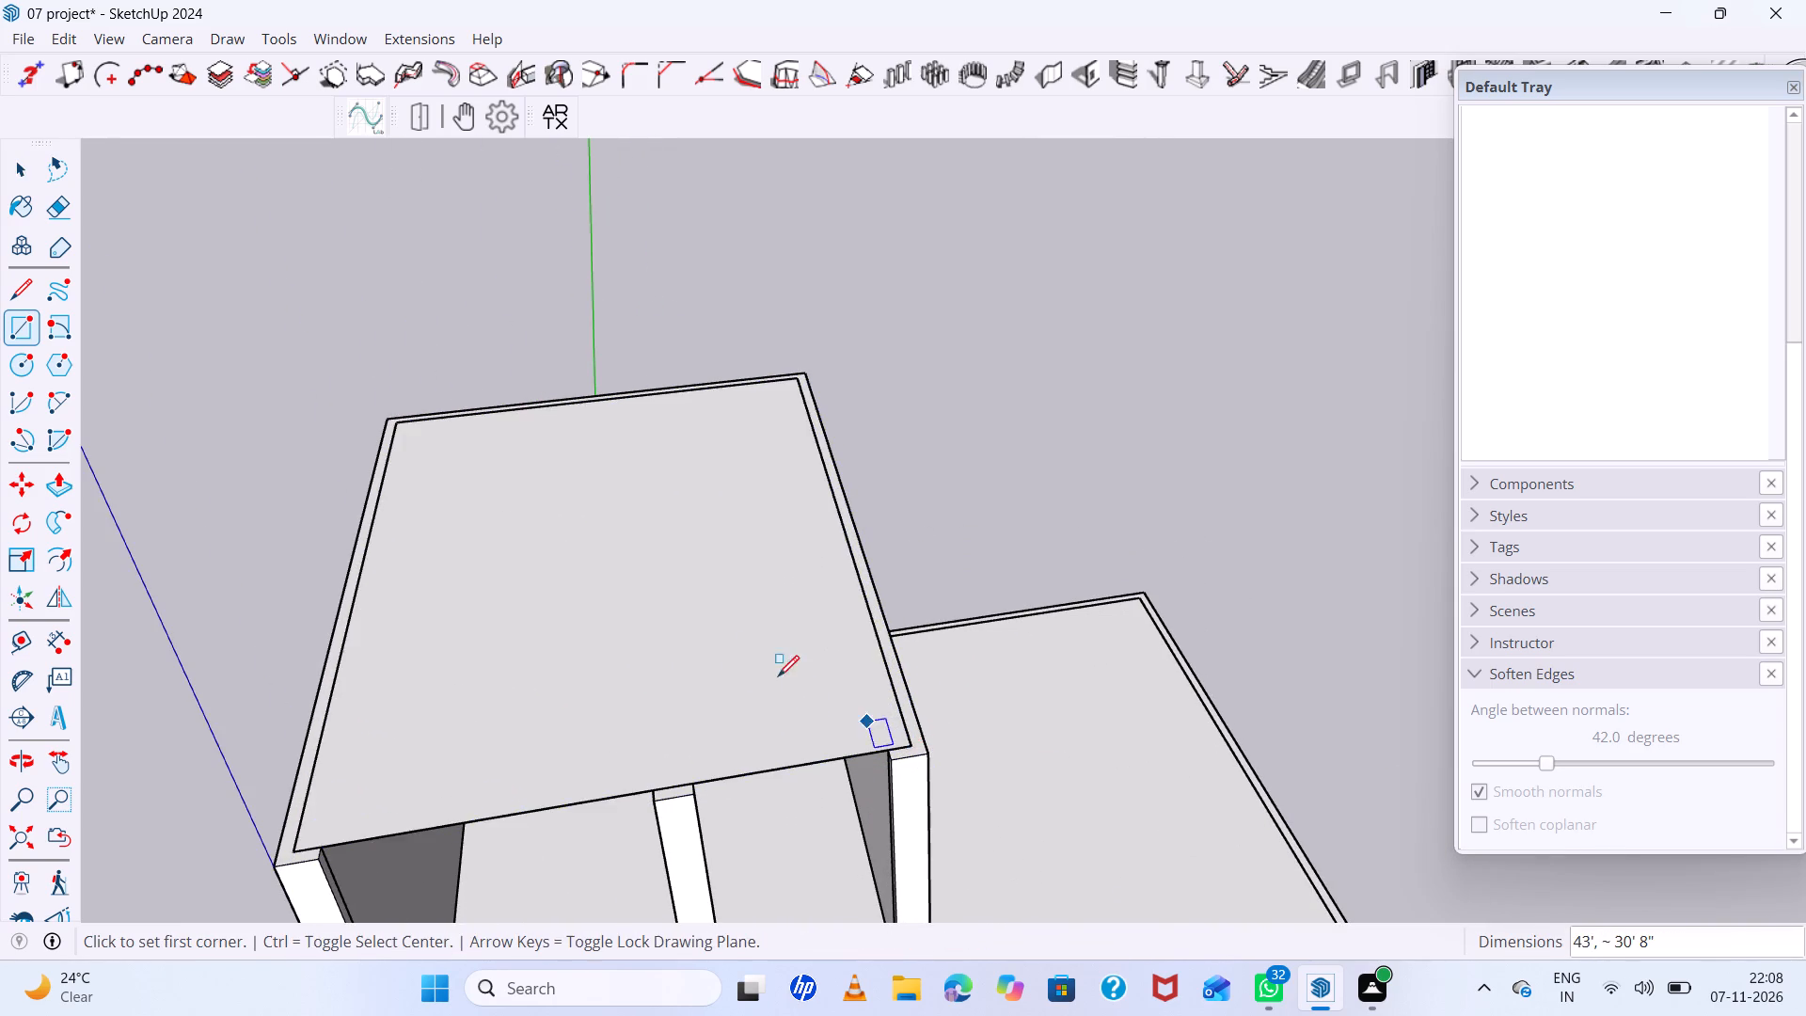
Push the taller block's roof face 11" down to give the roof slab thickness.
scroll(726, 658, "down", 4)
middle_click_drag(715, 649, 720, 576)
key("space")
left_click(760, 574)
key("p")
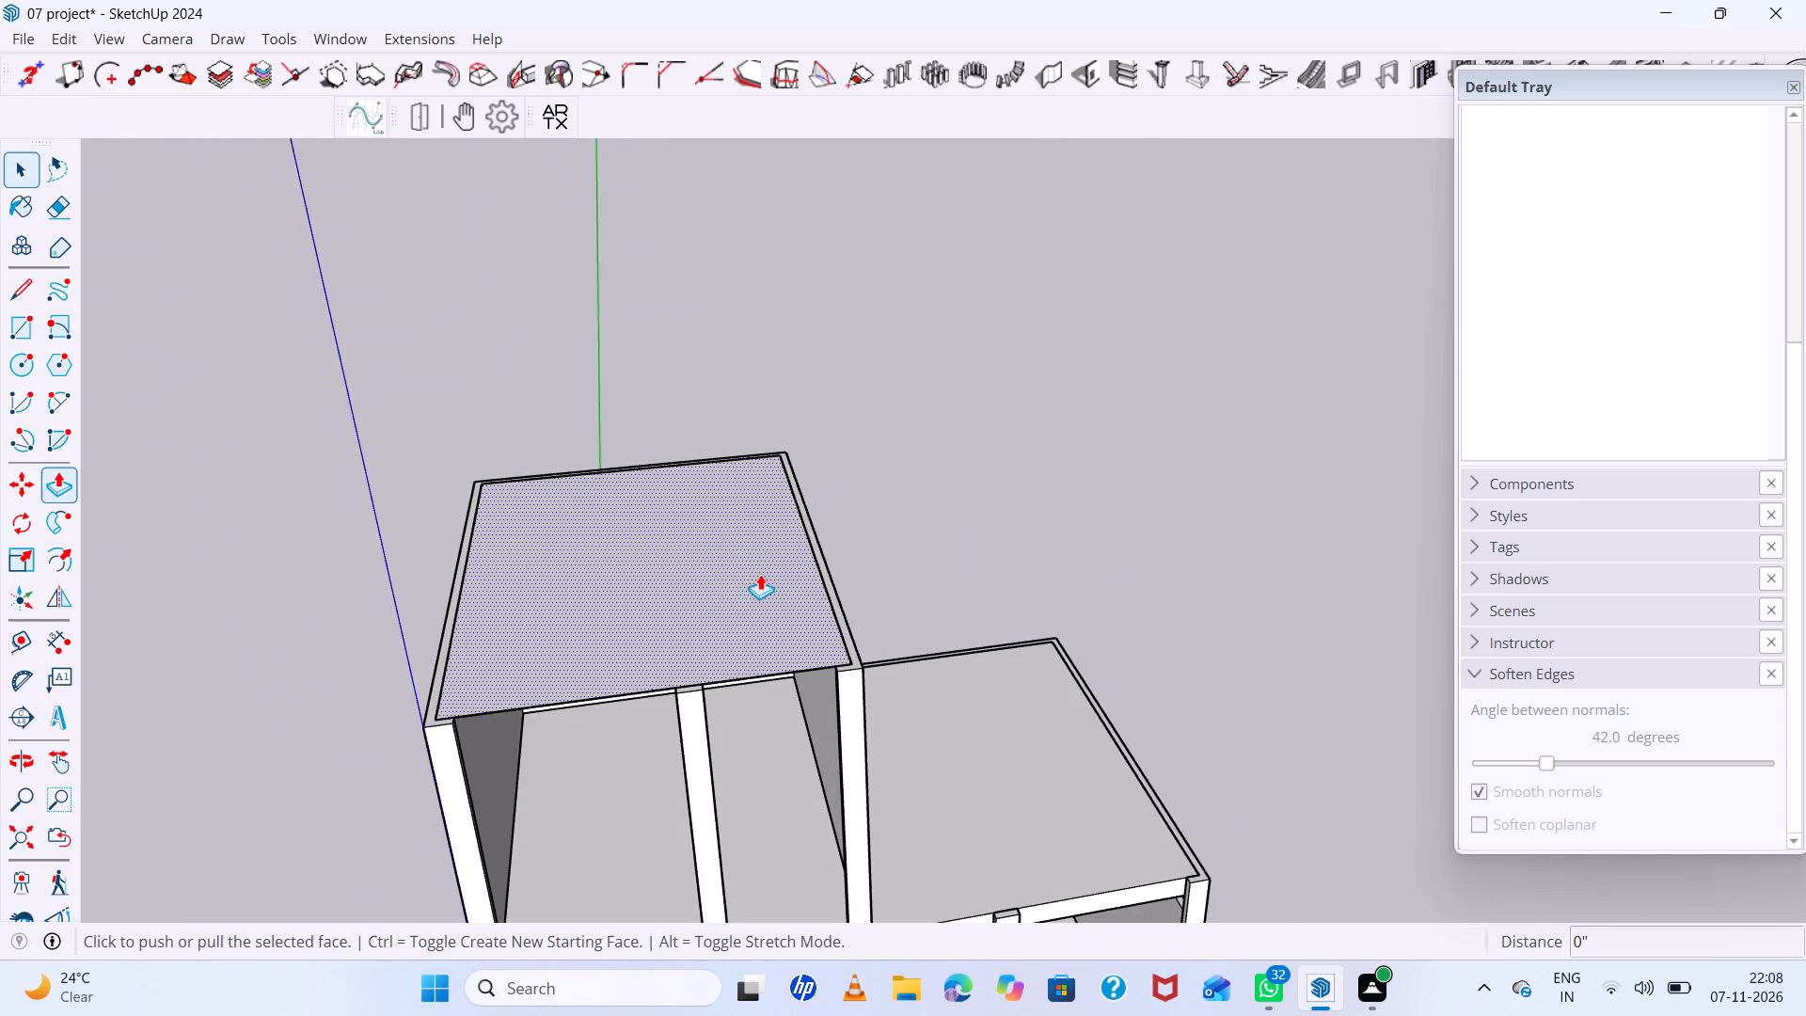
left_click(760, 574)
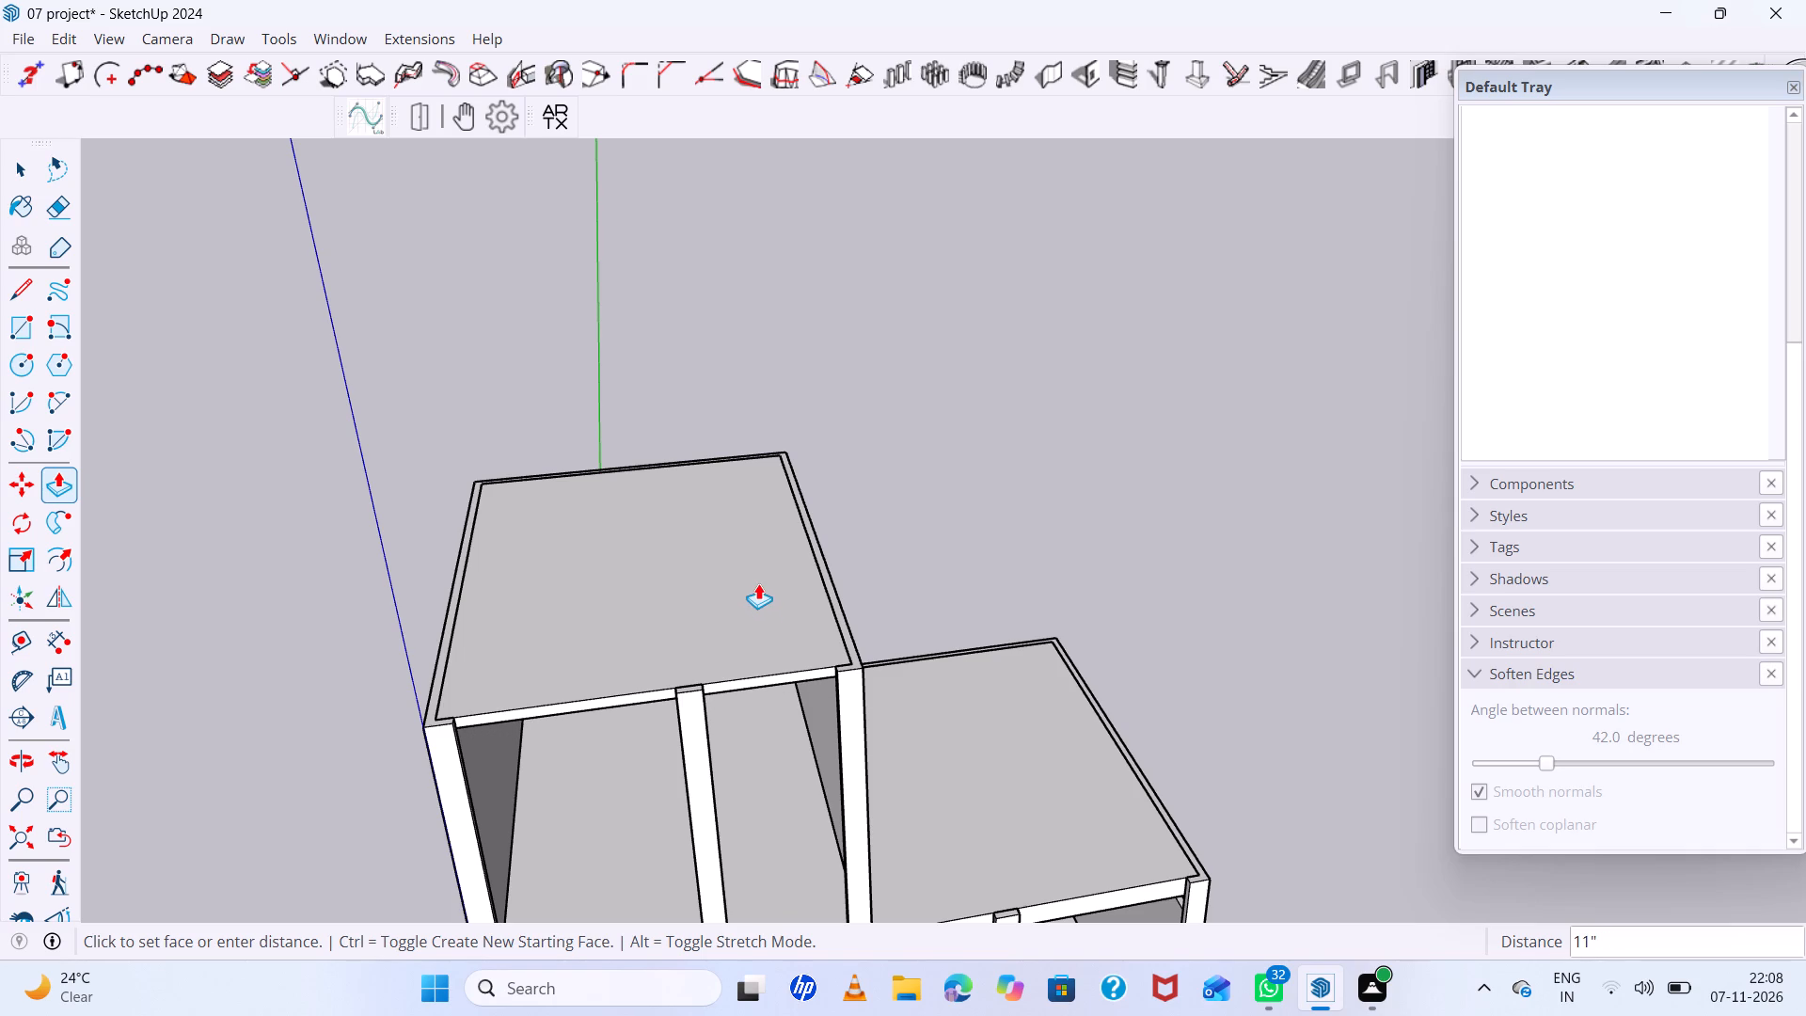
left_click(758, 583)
Examine the roofed building from the front, side, above and below, both close up and from a distance.
scroll(625, 566, "down", 5)
middle_click_drag(708, 610, 622, 419)
scroll(662, 511, "up", 6)
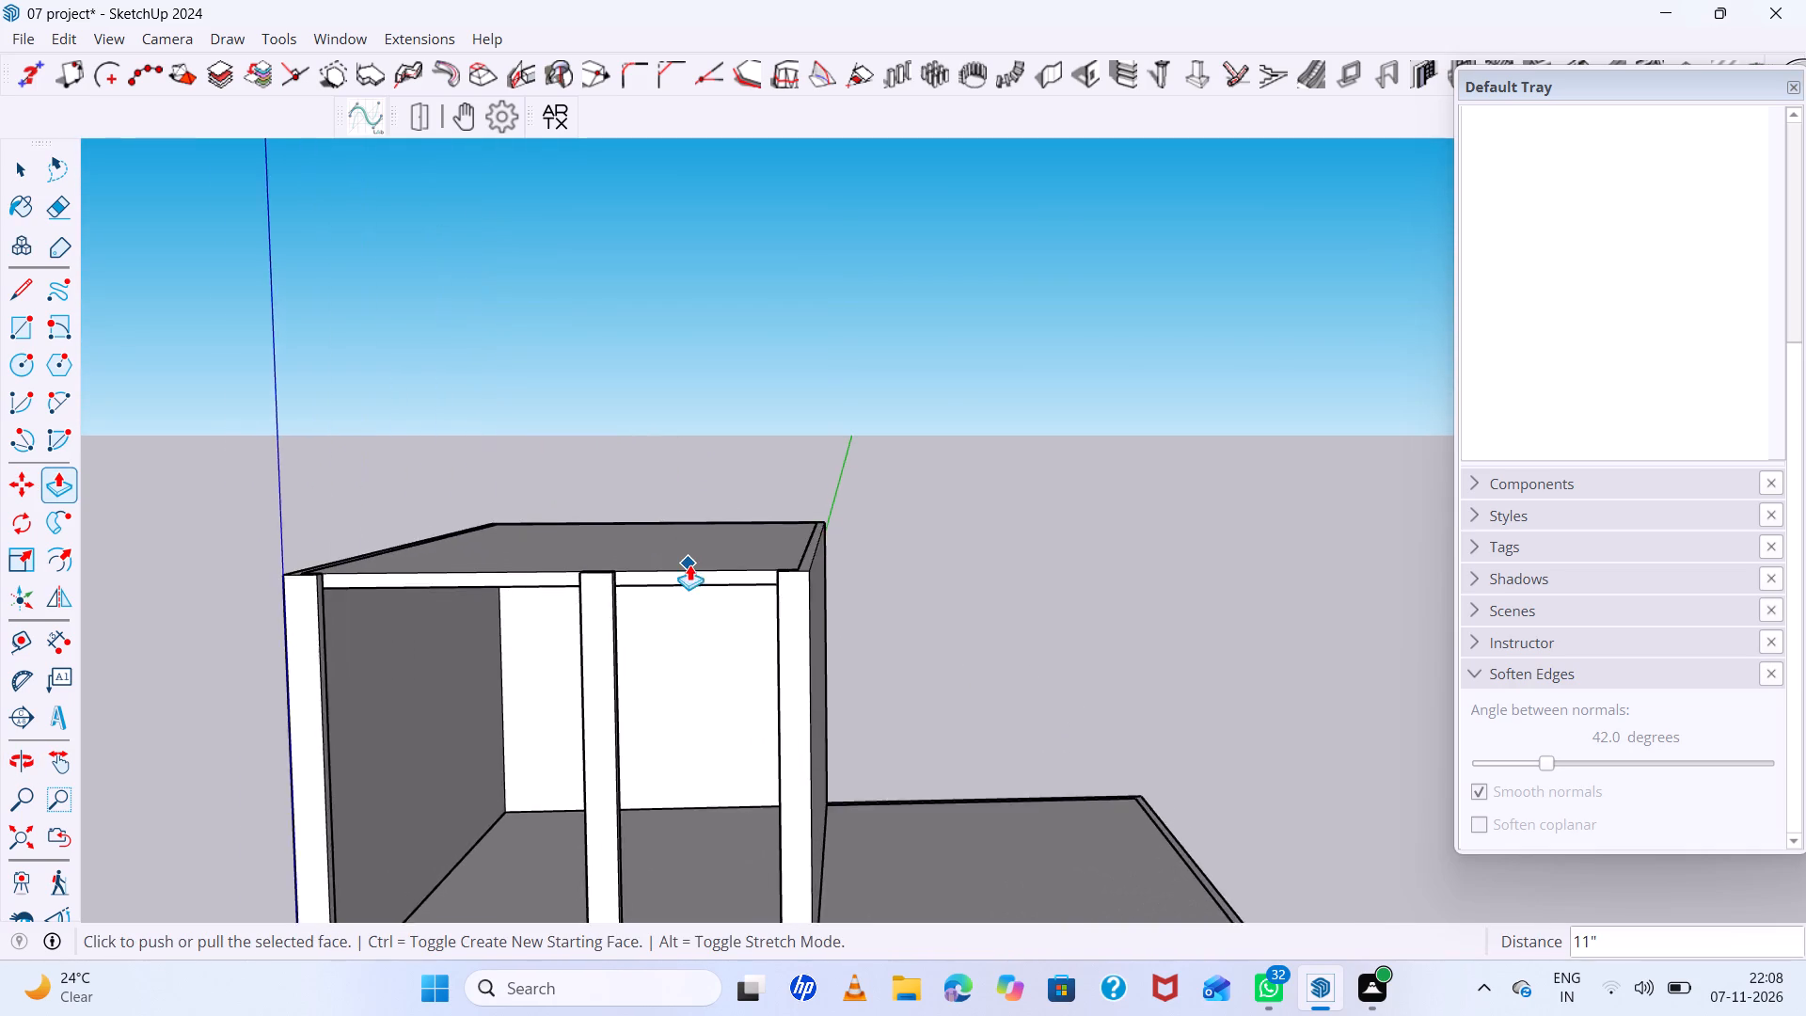
scroll(689, 564, "up", 4)
middle_click_drag(690, 564, 708, 647)
scroll(724, 487, "down", 12)
middle_click_drag(773, 566, 786, 473)
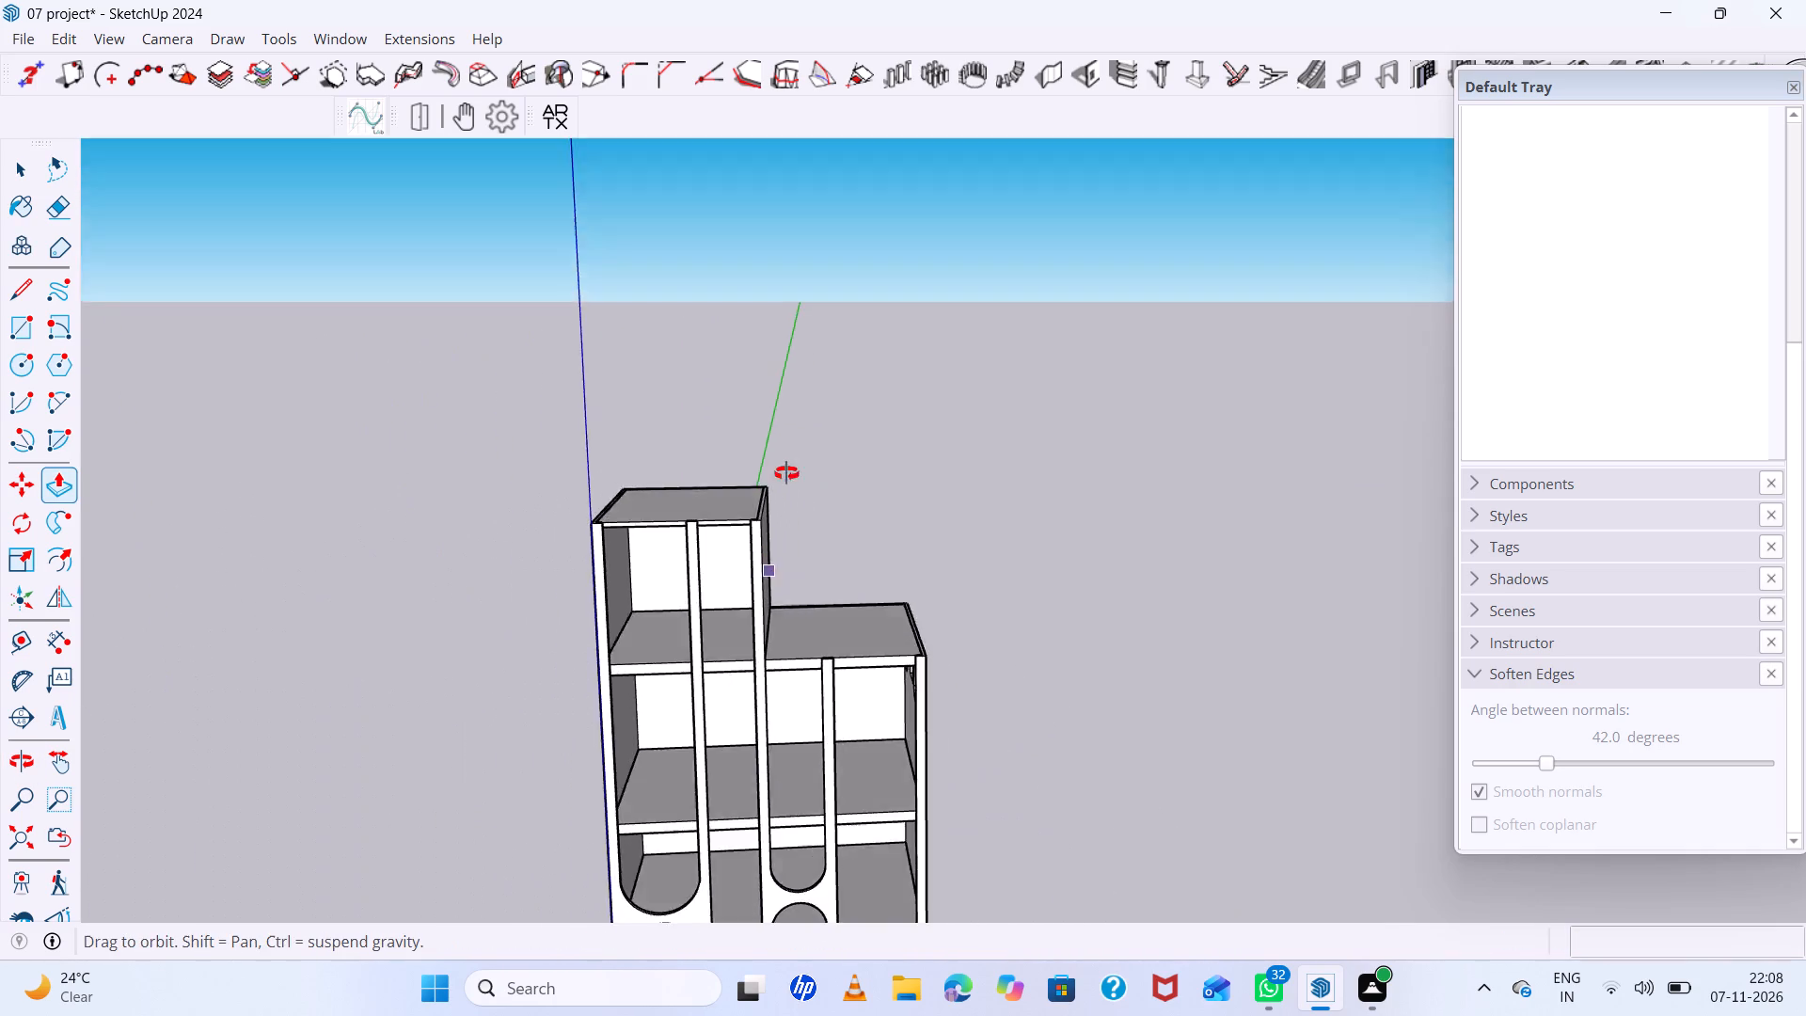
middle_click_drag(786, 473, 652, 421)
scroll(875, 549, "down", 6)
scroll(693, 531, "down", 5)
middle_click_drag(904, 587, 236, 599)
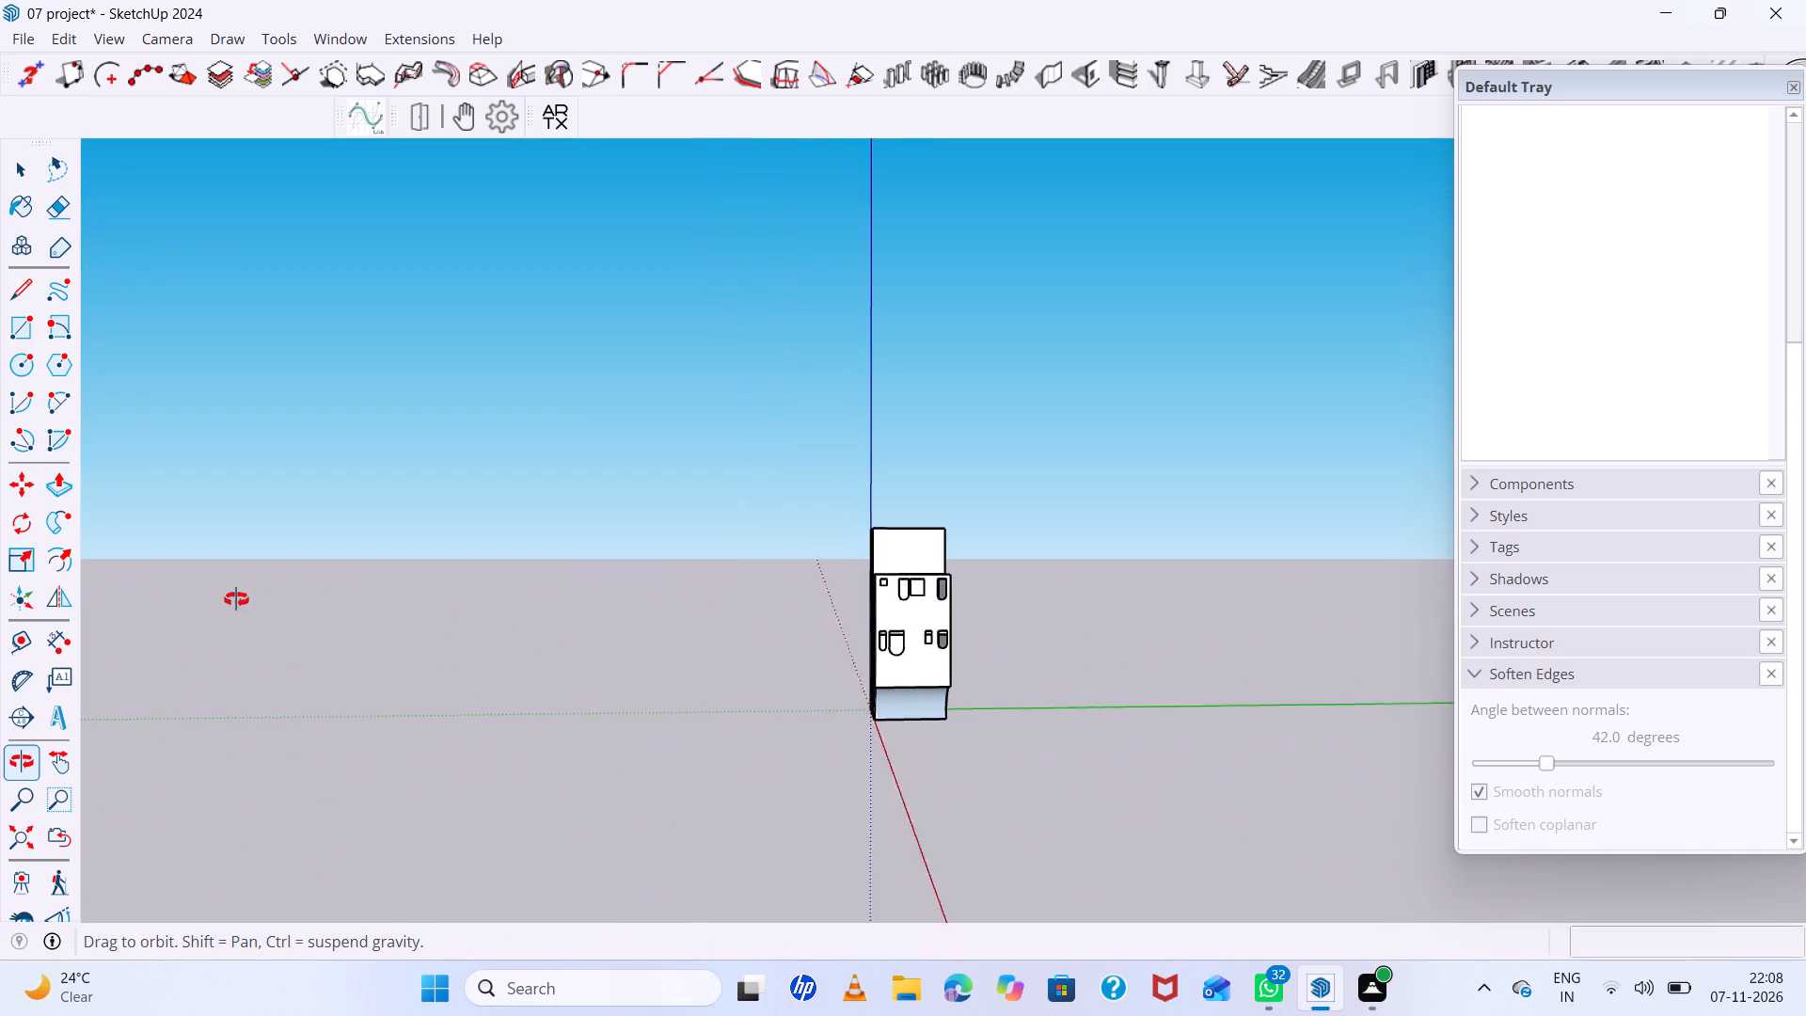
middle_click_drag(236, 599, 1006, 556)
scroll(629, 522, "up", 2)
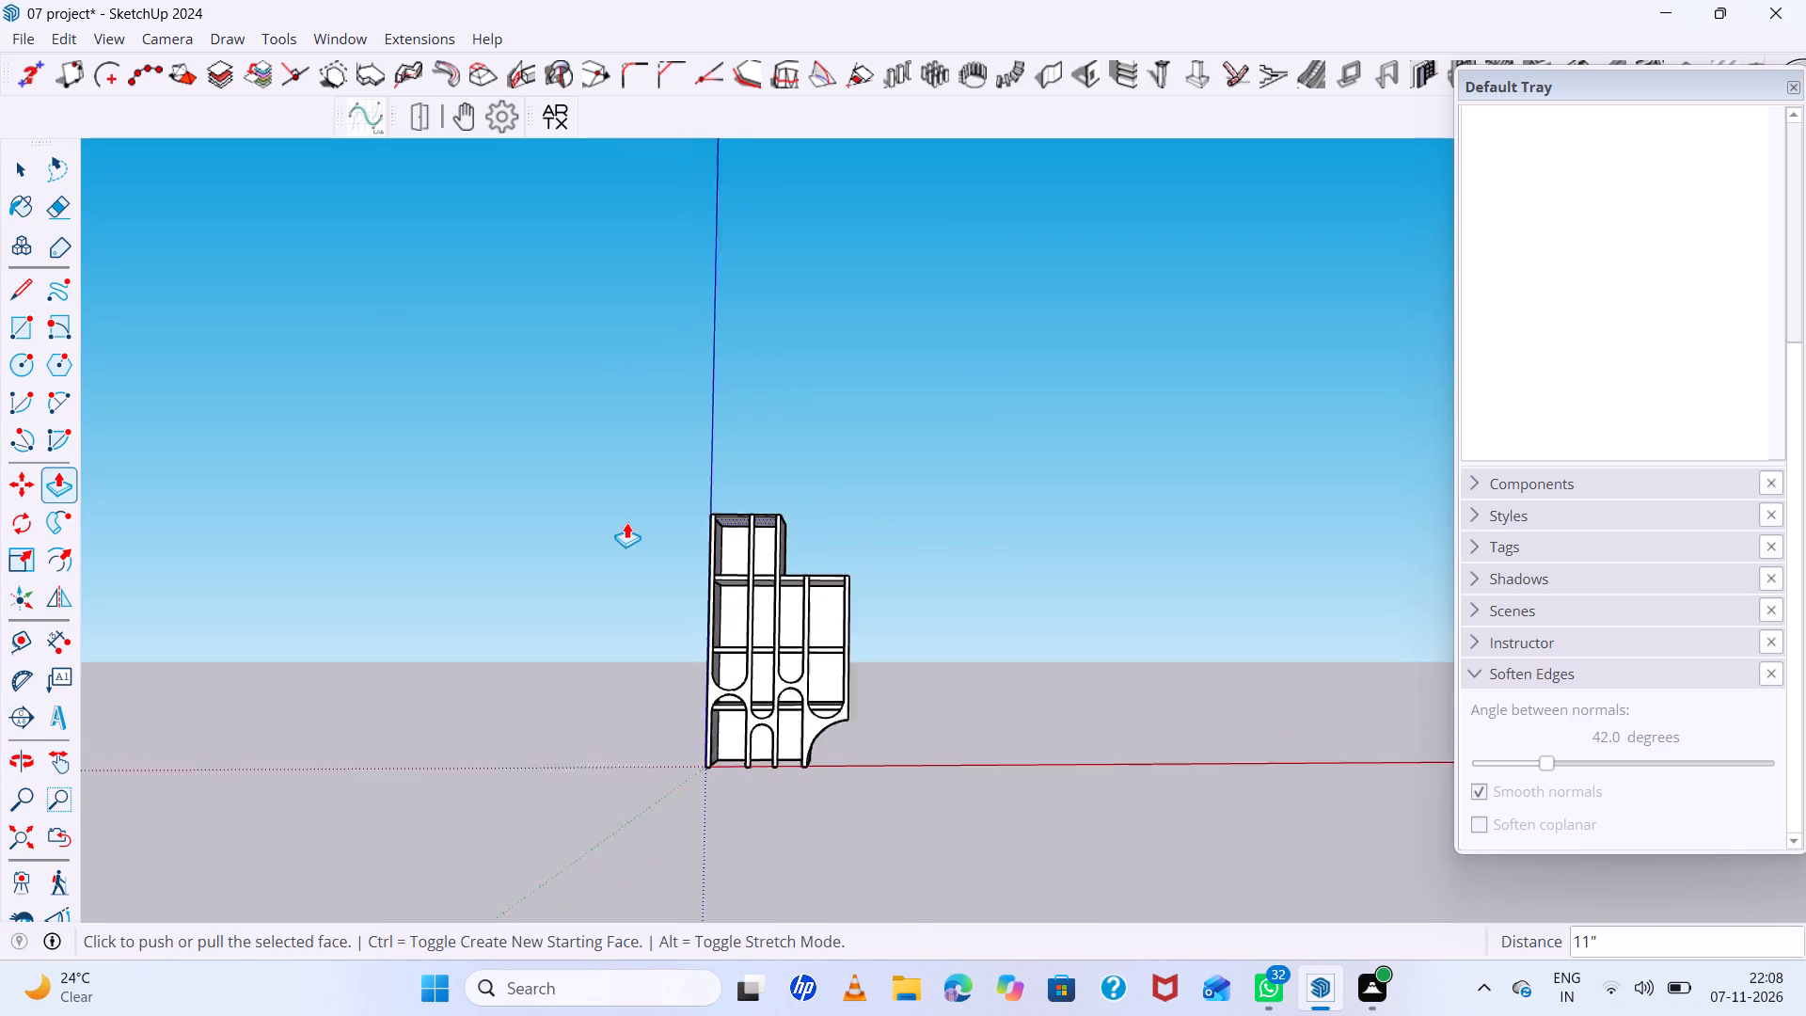
scroll(626, 522, "up", 9)
key("space")
scroll(648, 483, "down", 6)
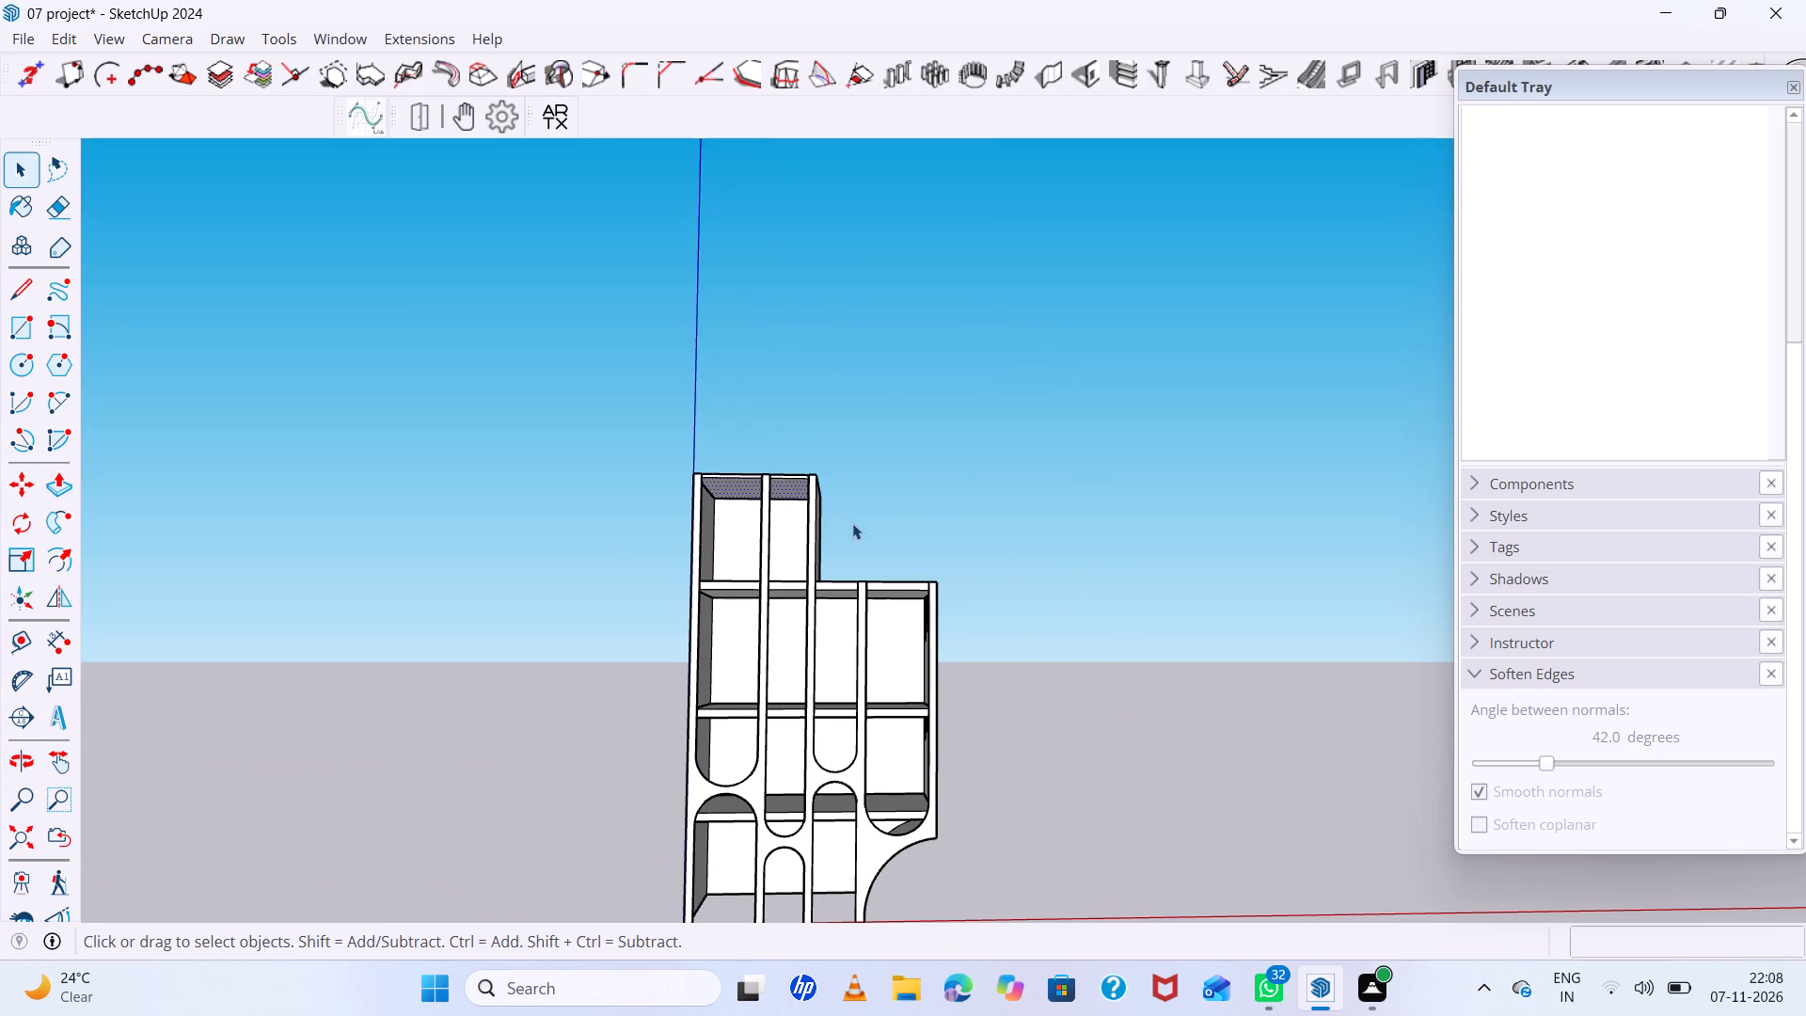
scroll(847, 523, "up", 1)
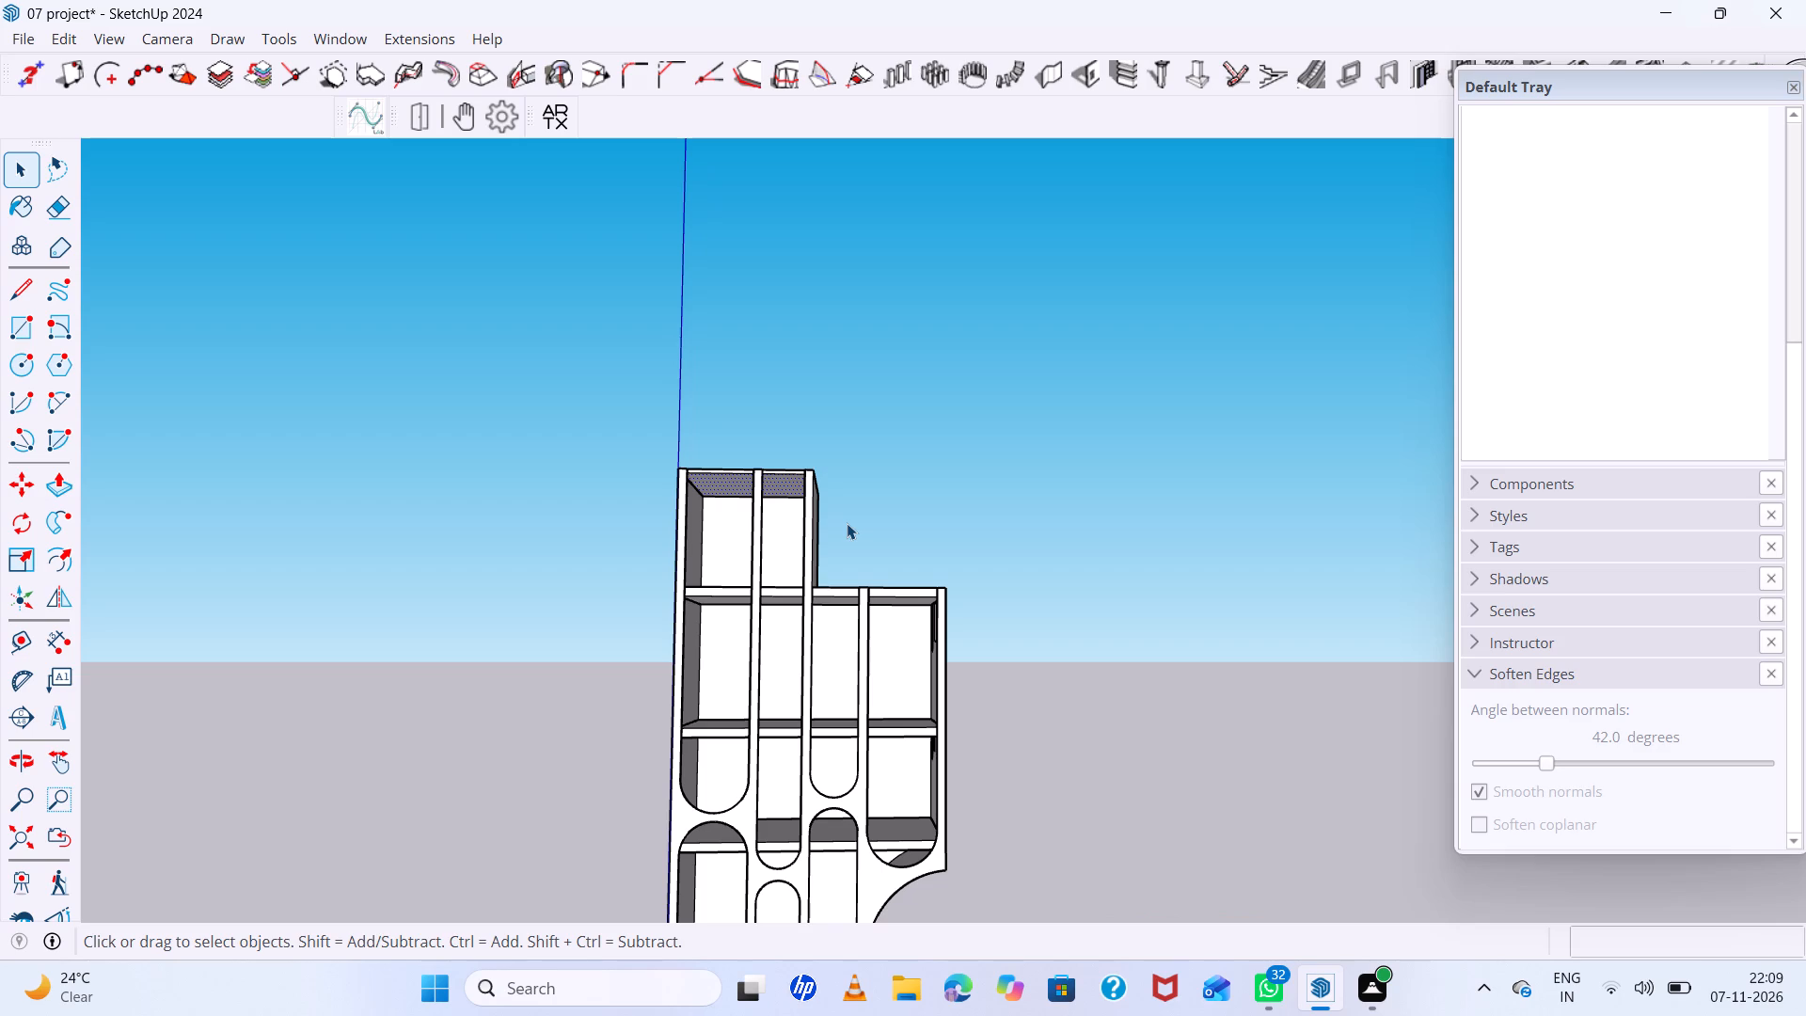
scroll(847, 523, "up", 4)
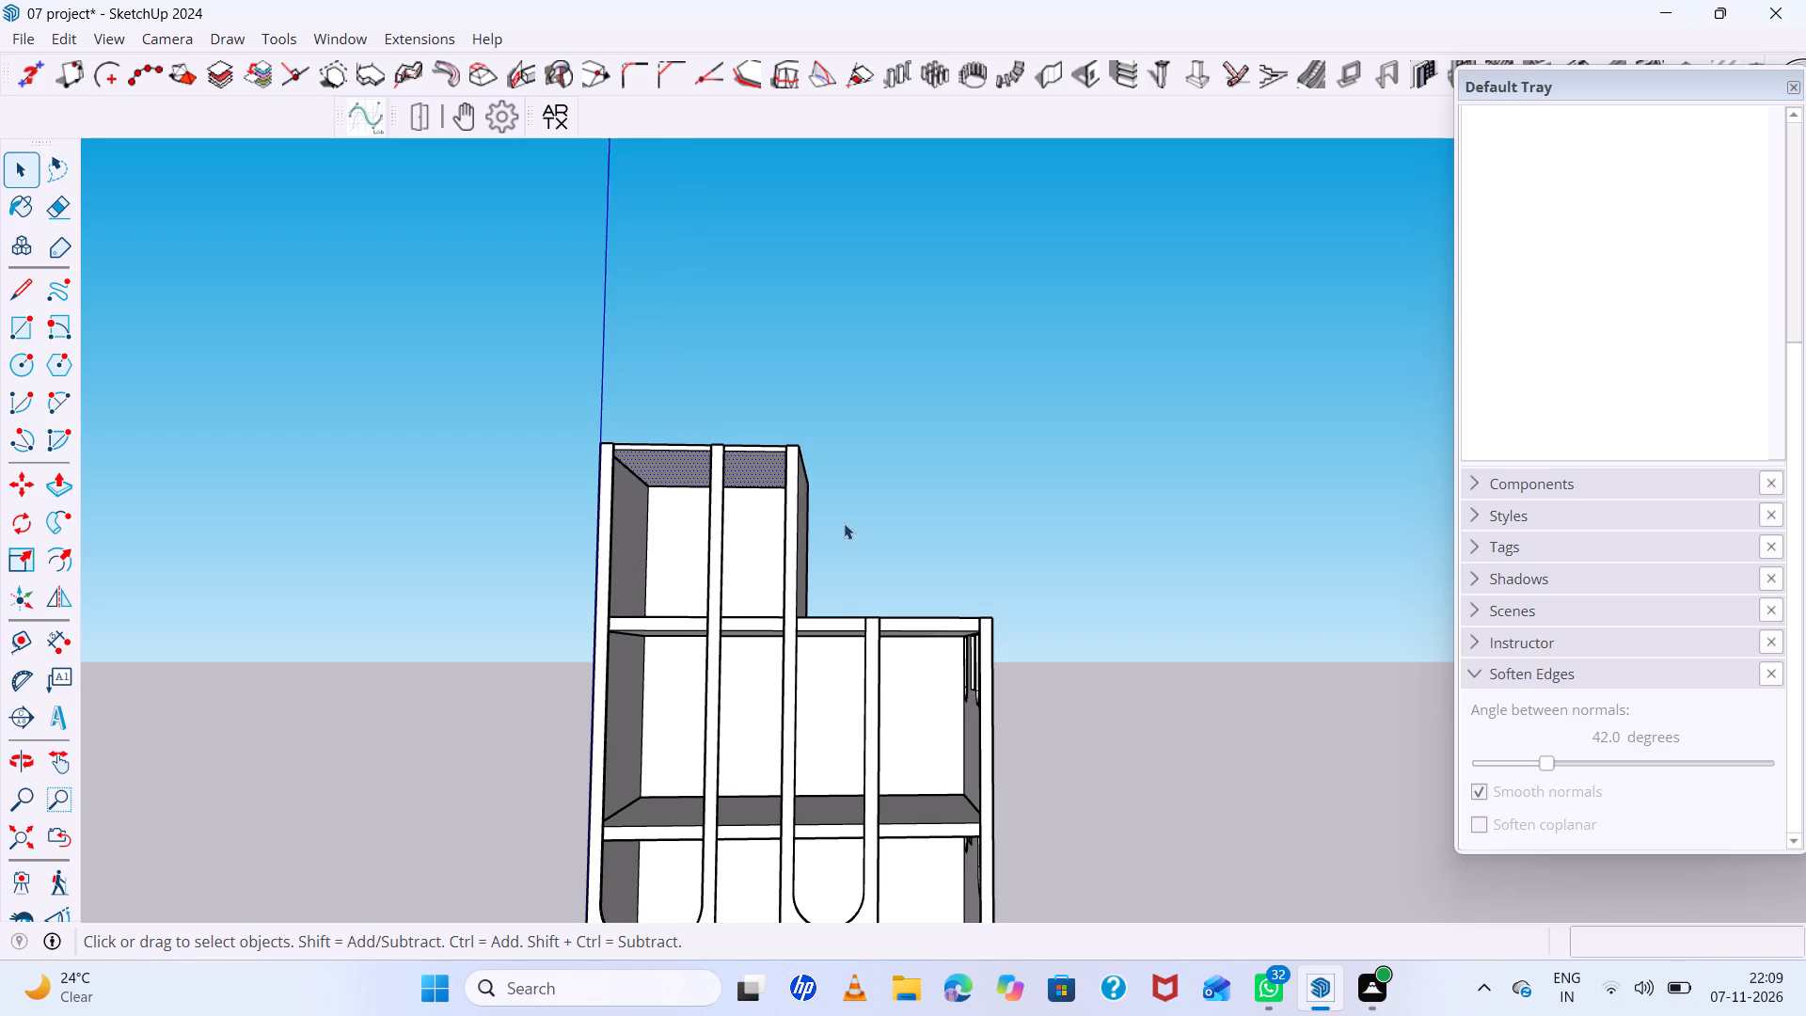
scroll(810, 509, "up", 5)
scroll(773, 491, "down", 12)
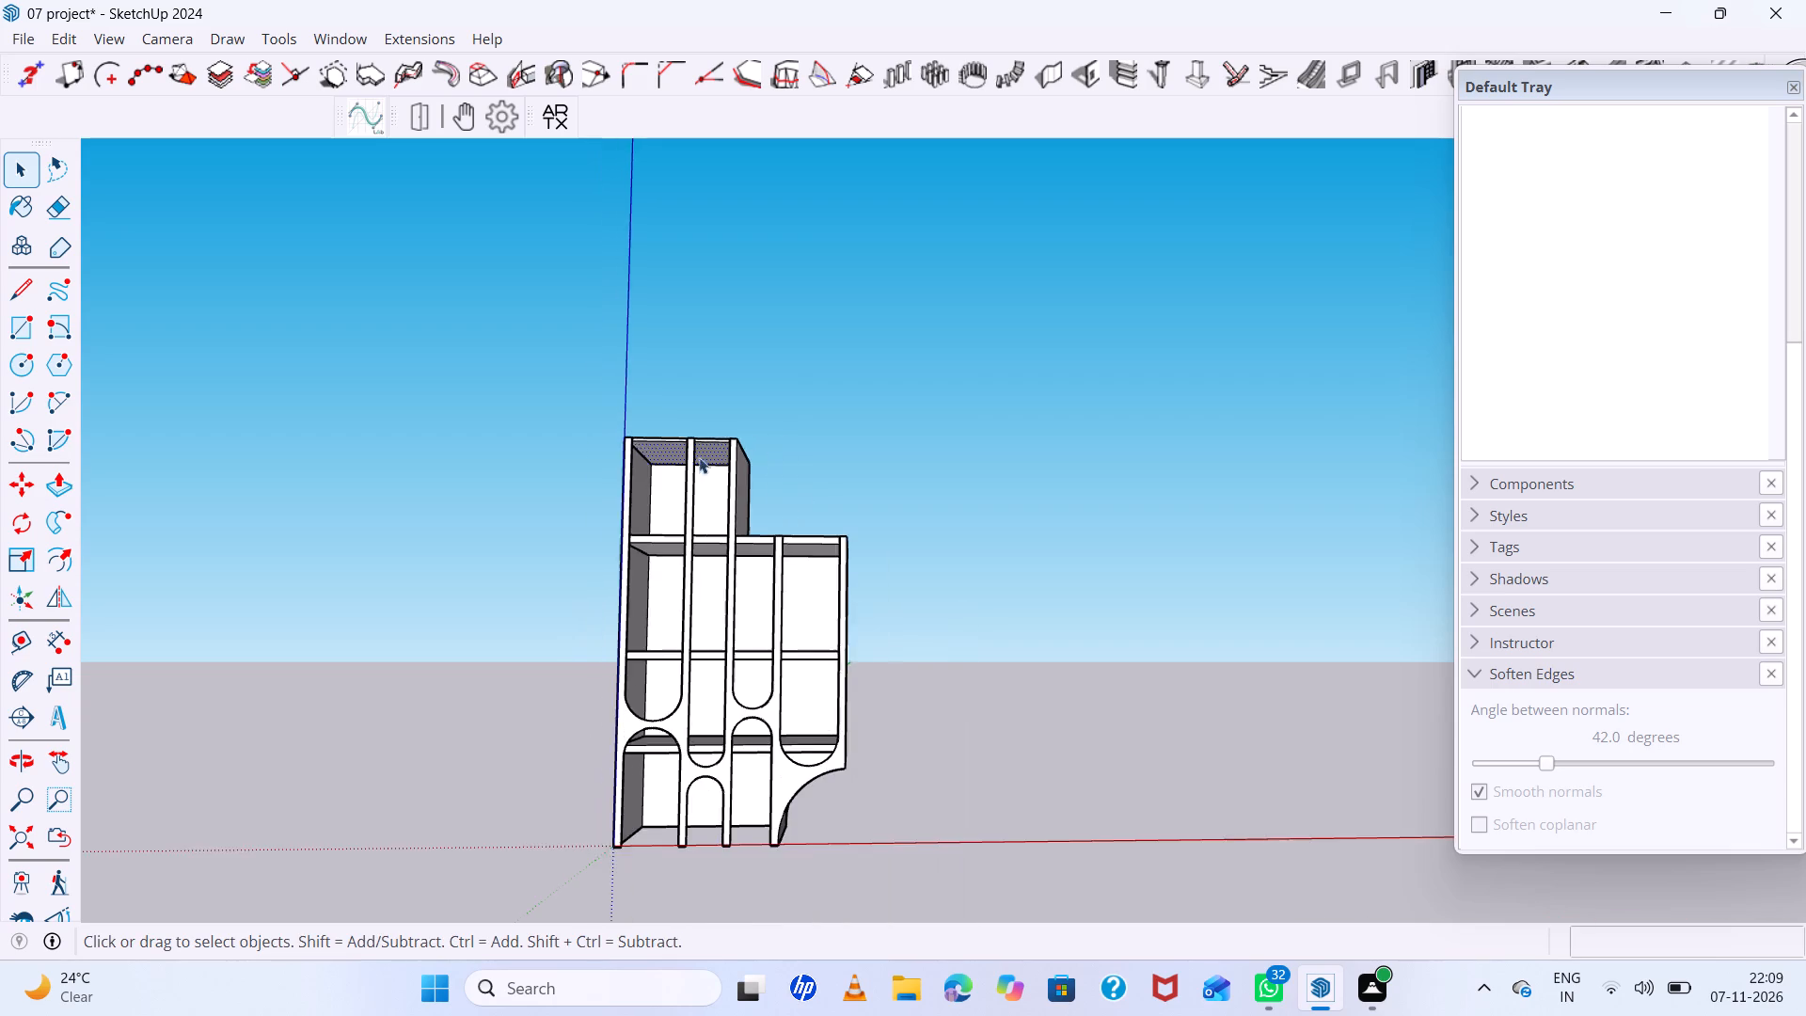
middle_click_drag(825, 536, 885, 770)
scroll(747, 832, "up", 6)
middle_click_drag(726, 783, 603, 449)
scroll(700, 685, "up", 6)
scroll(516, 718, "down", 7)
scroll(755, 579, "down", 6)
middle_click_drag(759, 577, 788, 640)
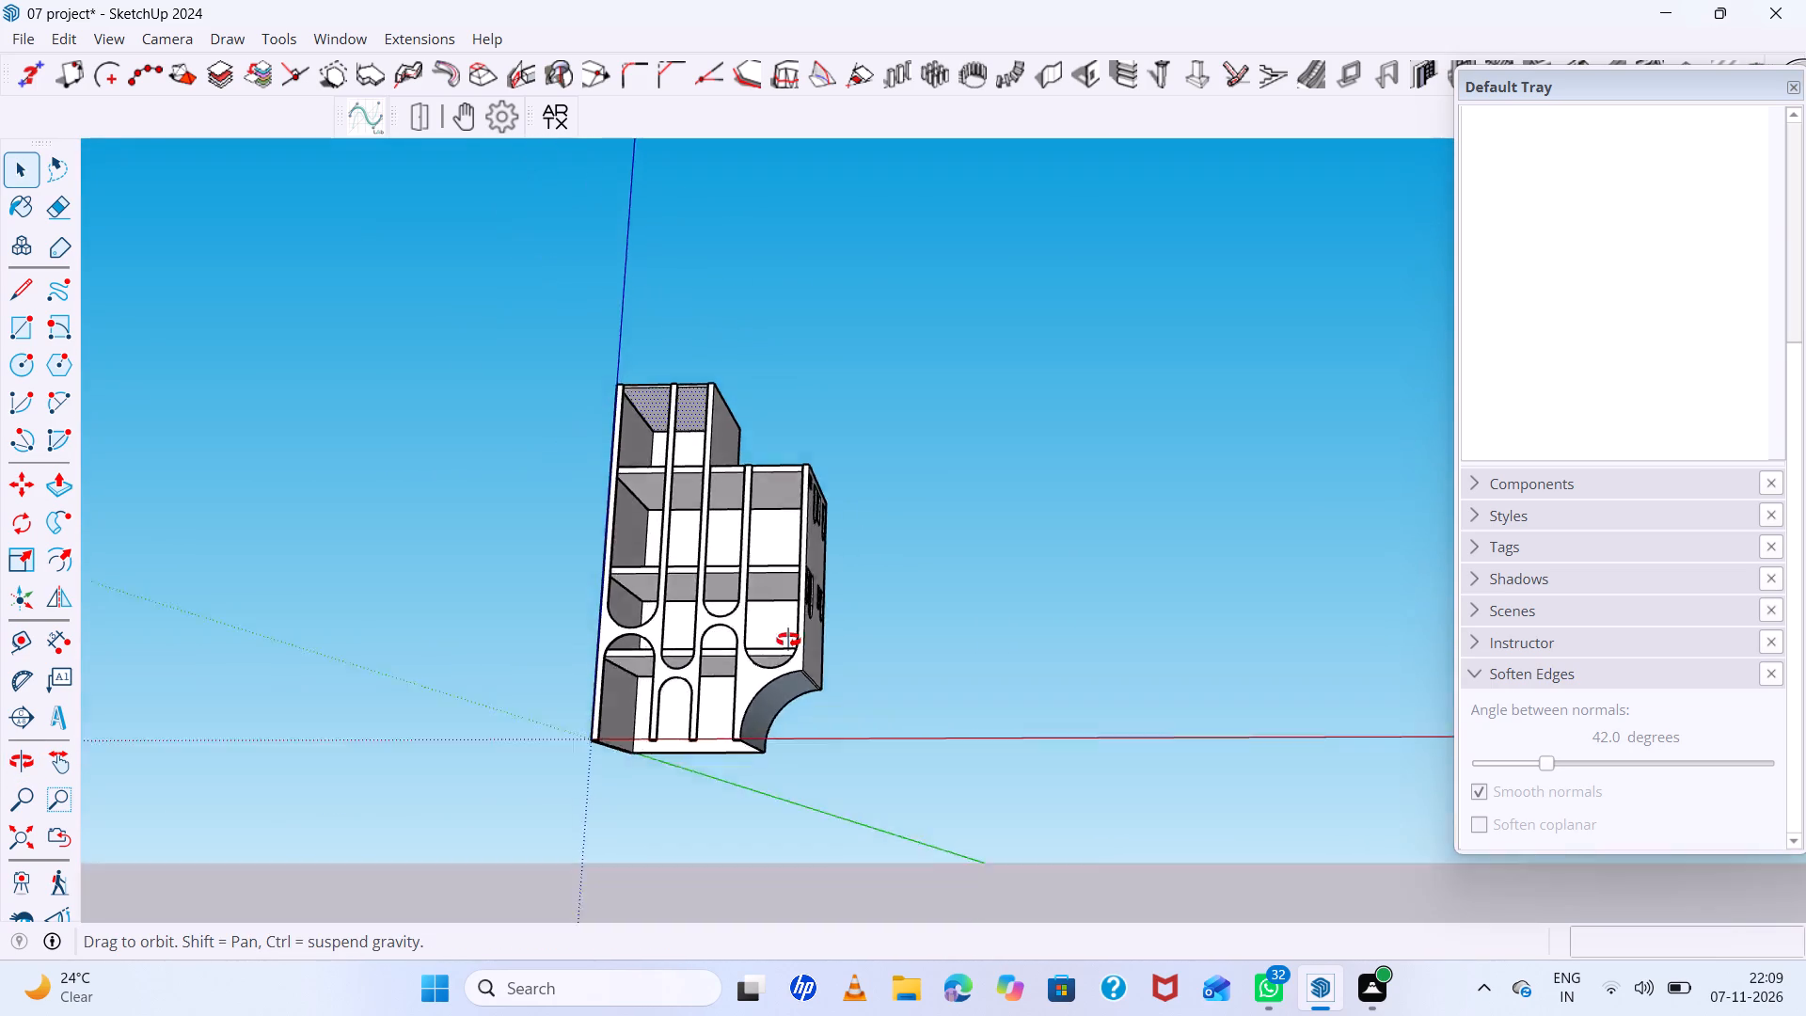
middle_click_drag(788, 640, 899, 517)
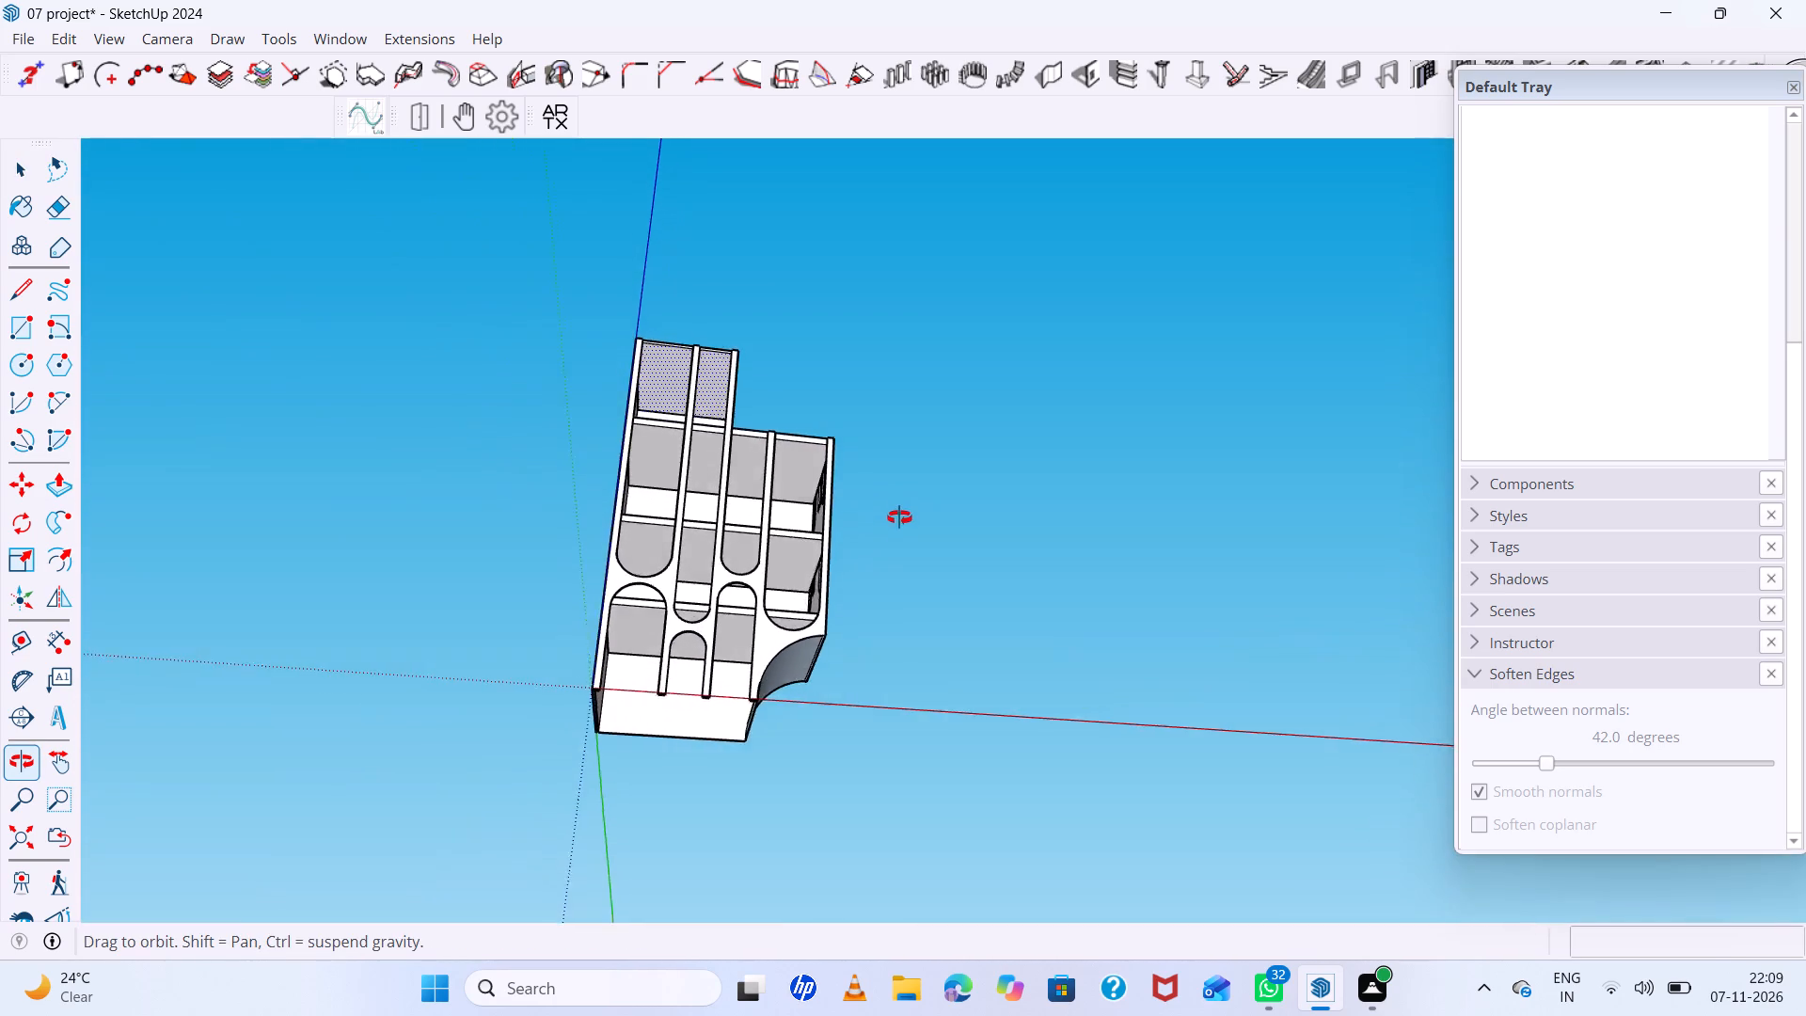
middle_click_drag(899, 517, 832, 705)
scroll(635, 650, "up", 10)
middle_click_drag(908, 757, 1245, 832)
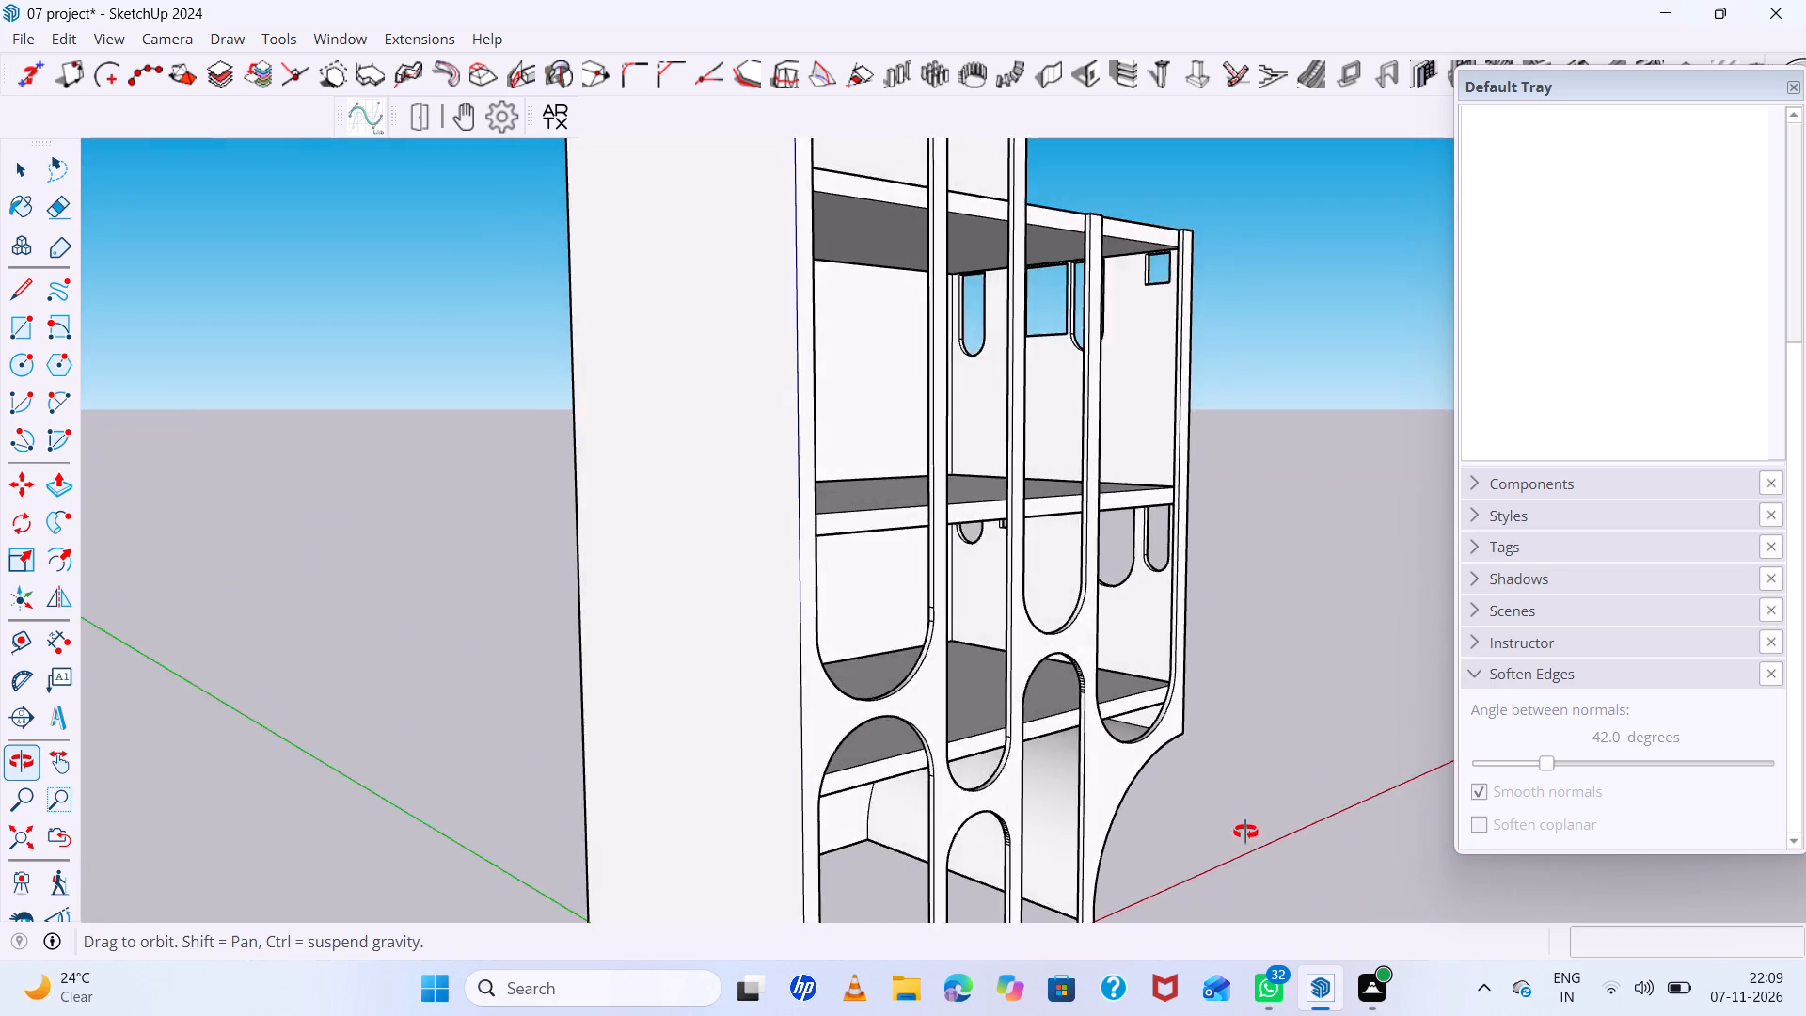
middle_click_drag(1245, 832, 812, 911)
scroll(867, 706, "down", 13)
middle_click_drag(885, 692, 1024, 752)
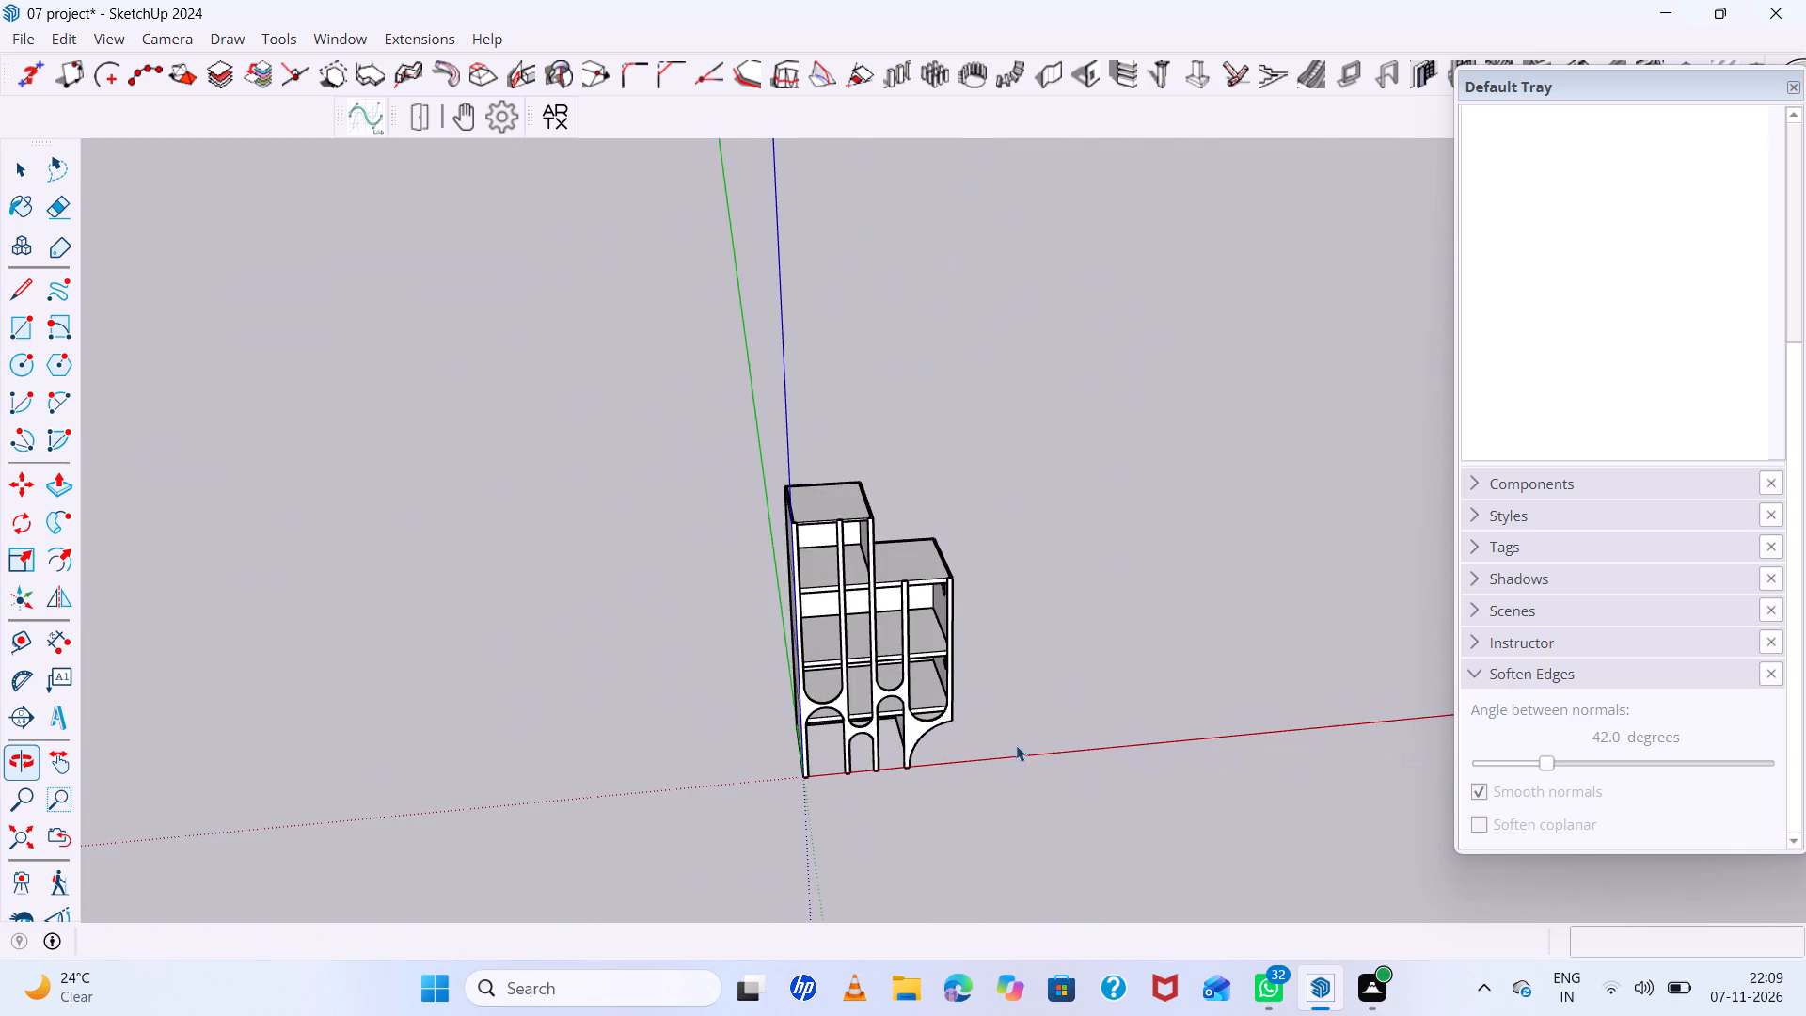
scroll(803, 504, "up", 13)
middle_click_drag(909, 562, 1050, 478)
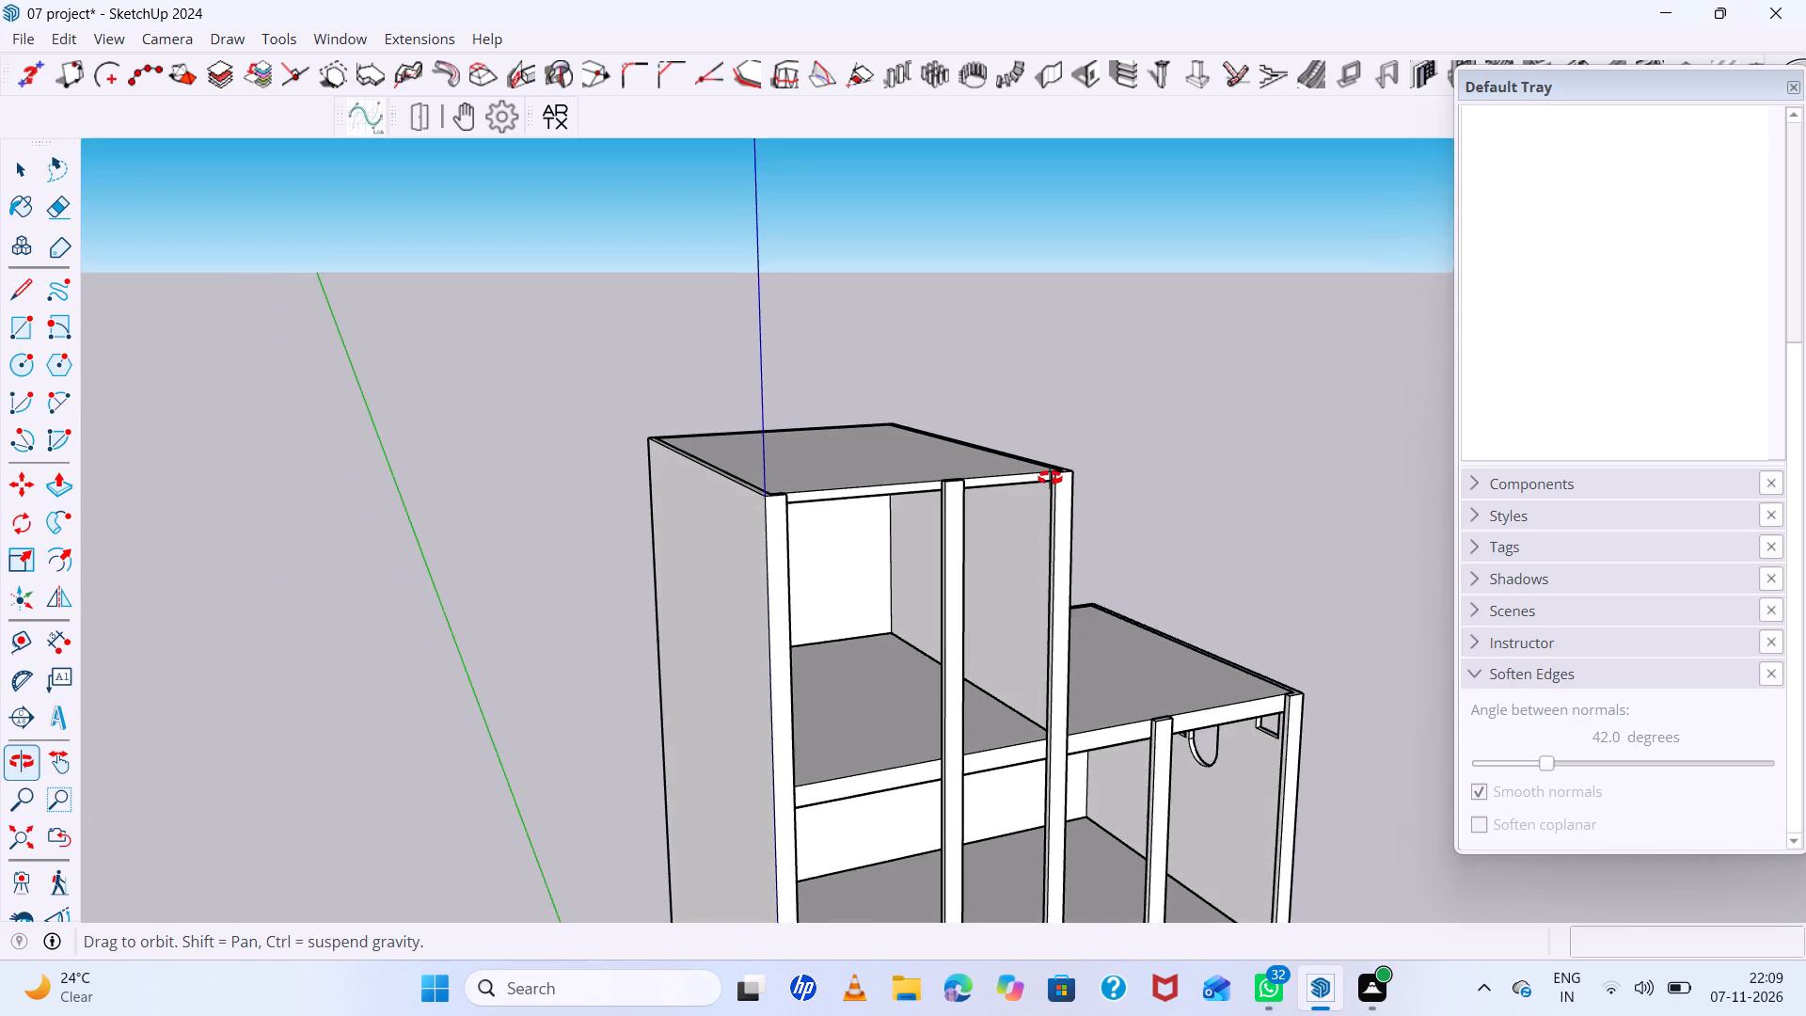
middle_click_drag(1050, 478, 1008, 457)
Undo back past the roof, side windows, floor slabs and front openings until the front wall's round-ended panels are uncut faces.
key("ctrl+z")
key("ctrl+z")
key("ctrl+z")
key("ctrl+z")
key("ctrl+z")
key("ctrl+z")
key("ctrl+z")
key("ctrl+z")
key("ctrl+z")
key("ctrl+z")
key("ctrl+z")
key("ctrl+z")
key("ctrl+z")
key("ctrl+z")
key("ctrl+z")
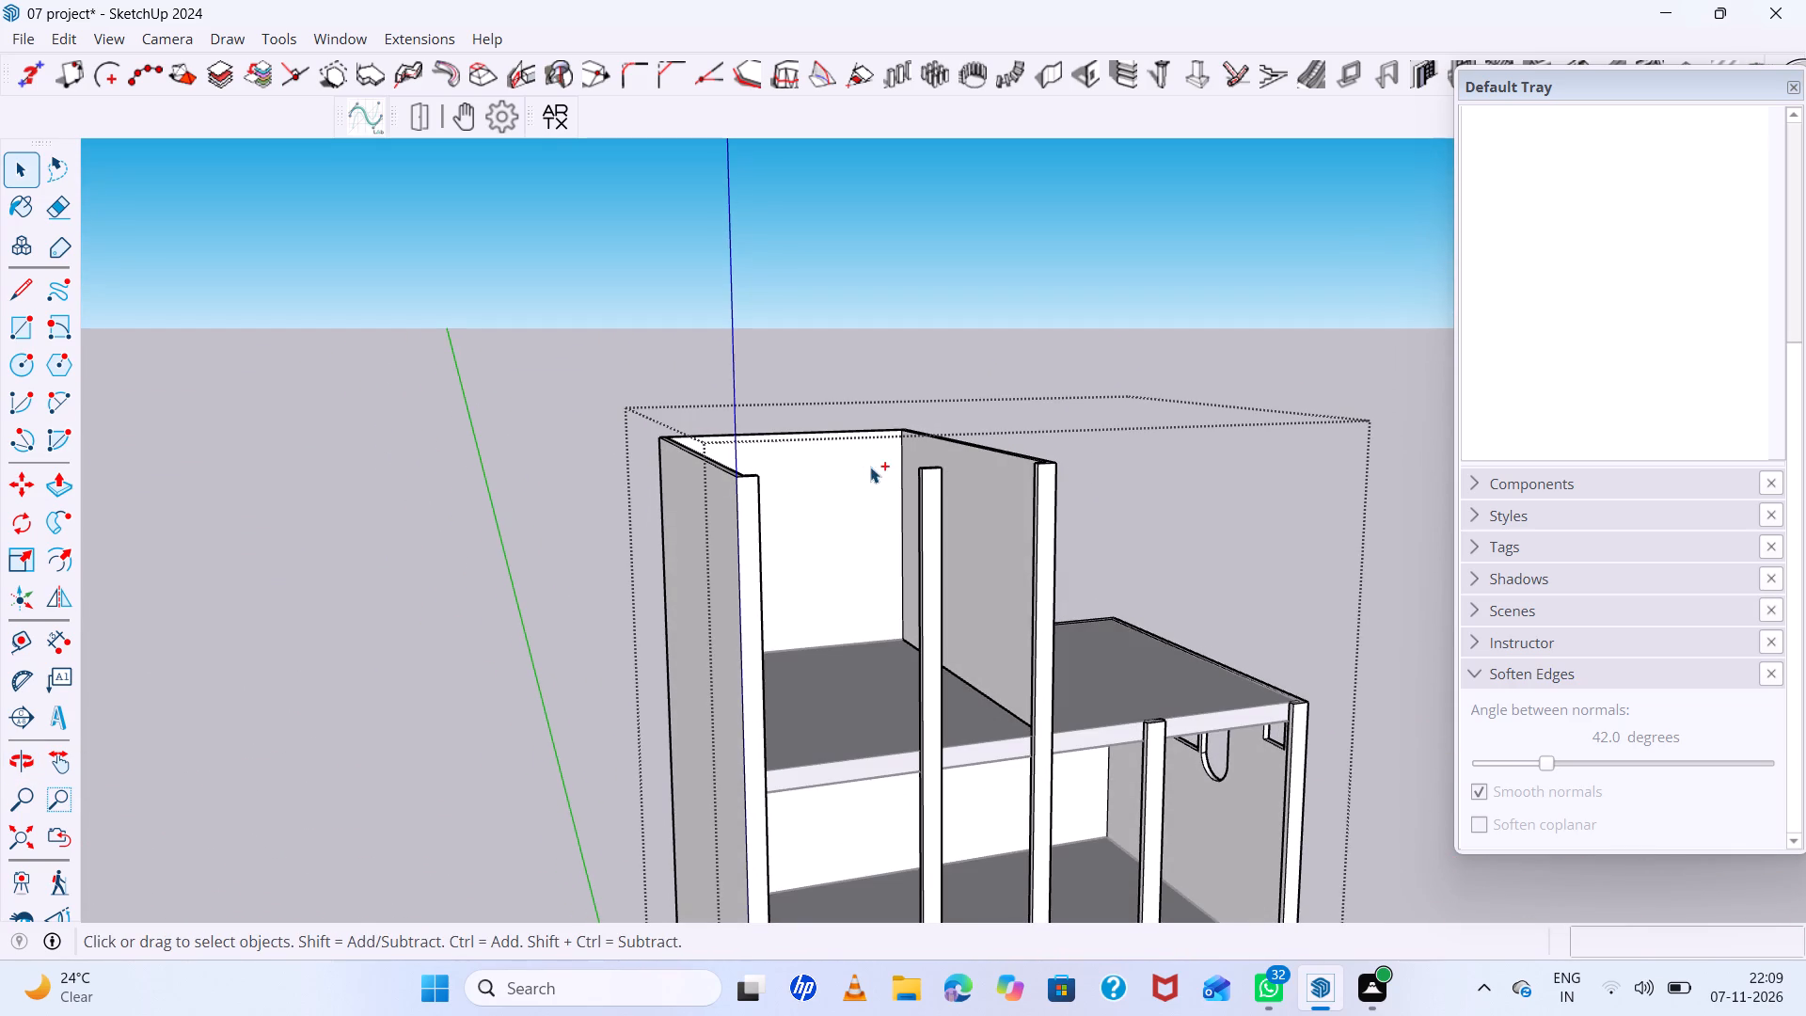
key("ctrl+z")
key("ctrl+z")
key("ctrl+z")
key("ctrl+z")
key("ctrl+z")
key("ctrl+z")
key("ctrl+z")
key("ctrl+z")
key("ctrl+z")
key("ctrl+z")
key("ctrl+z")
key("ctrl+z")
key("ctrl+z")
key("ctrl+z")
key("ctrl+z")
key("ctrl+z")
key("ctrl+z")
key("ctrl+z")
key("ctrl+z")
key("ctrl+z")
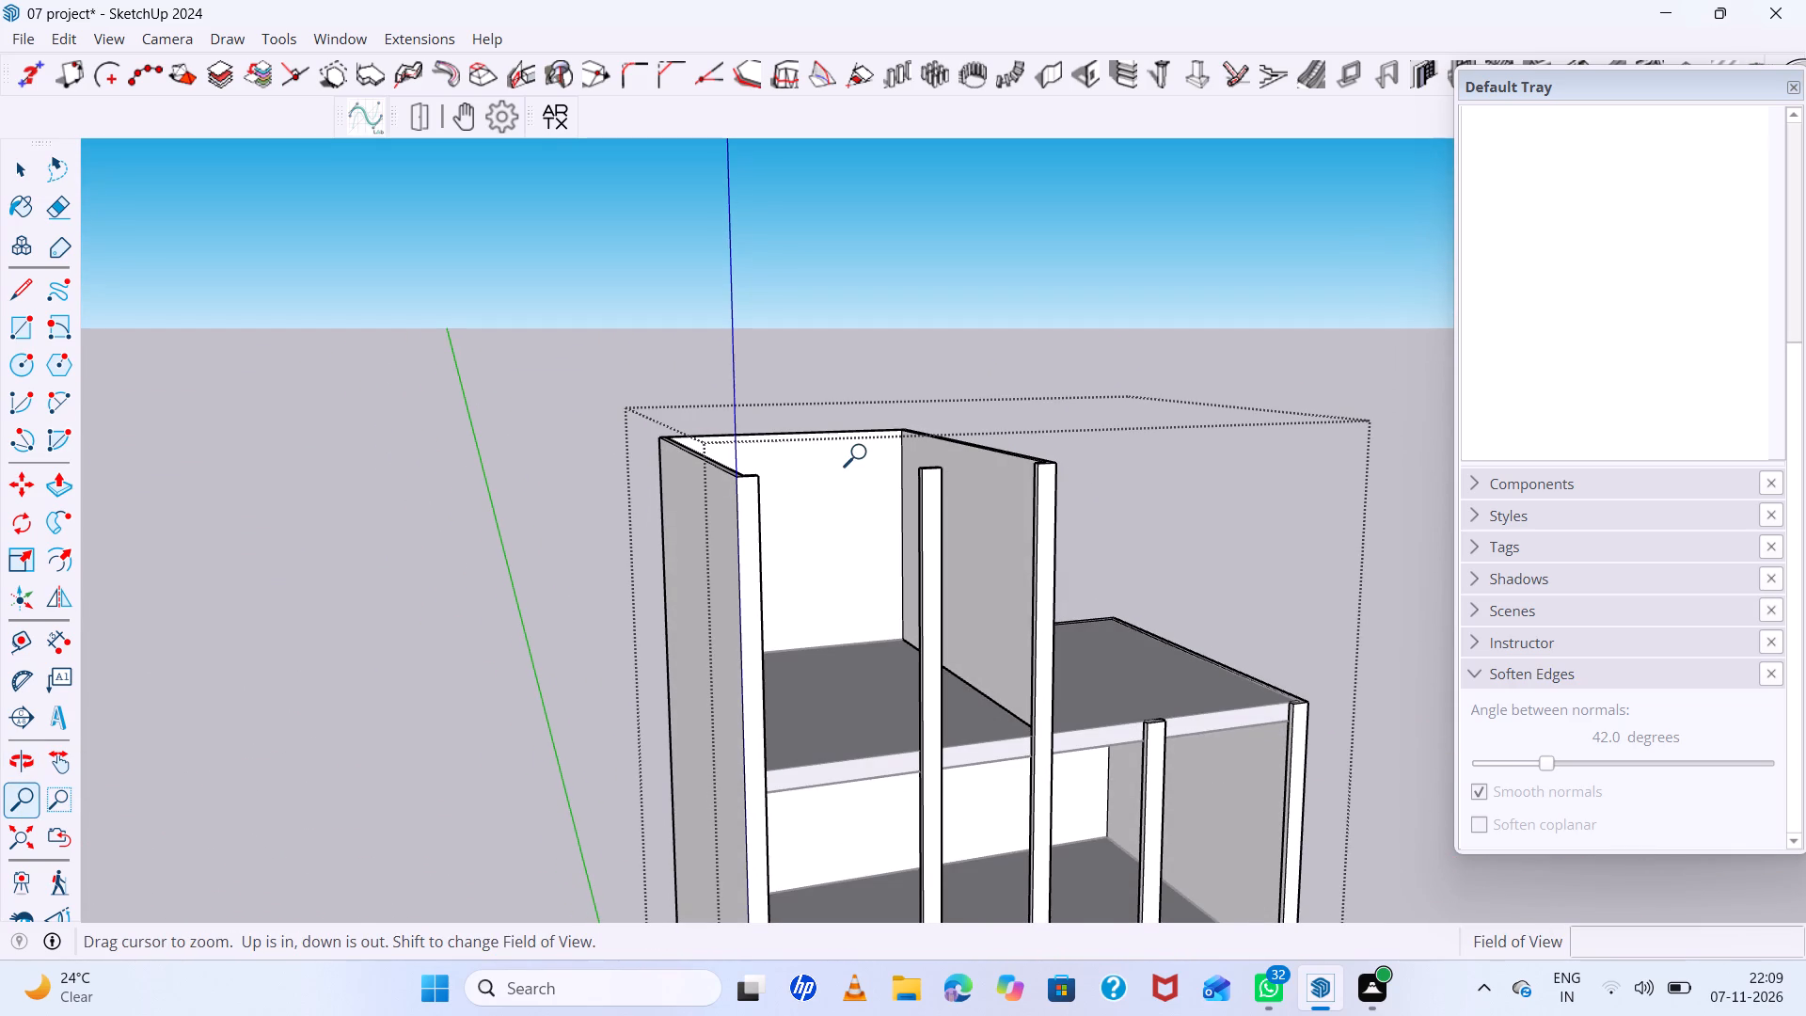
scroll(862, 453, "down", 12)
key("ctrl+z")
key("ctrl+z")
key("ctrl+z")
key("ctrl+z")
key("ctrl+z")
key("ctrl+z")
key("ctrl+z")
key("ctrl+z")
key("ctrl+z")
key("ctrl+z")
key("ctrl+z")
key("ctrl+z")
key("ctrl+z")
key("ctrl+z")
key("ctrl+z")
key("ctrl+z")
key("ctrl+z")
key("ctrl+z")
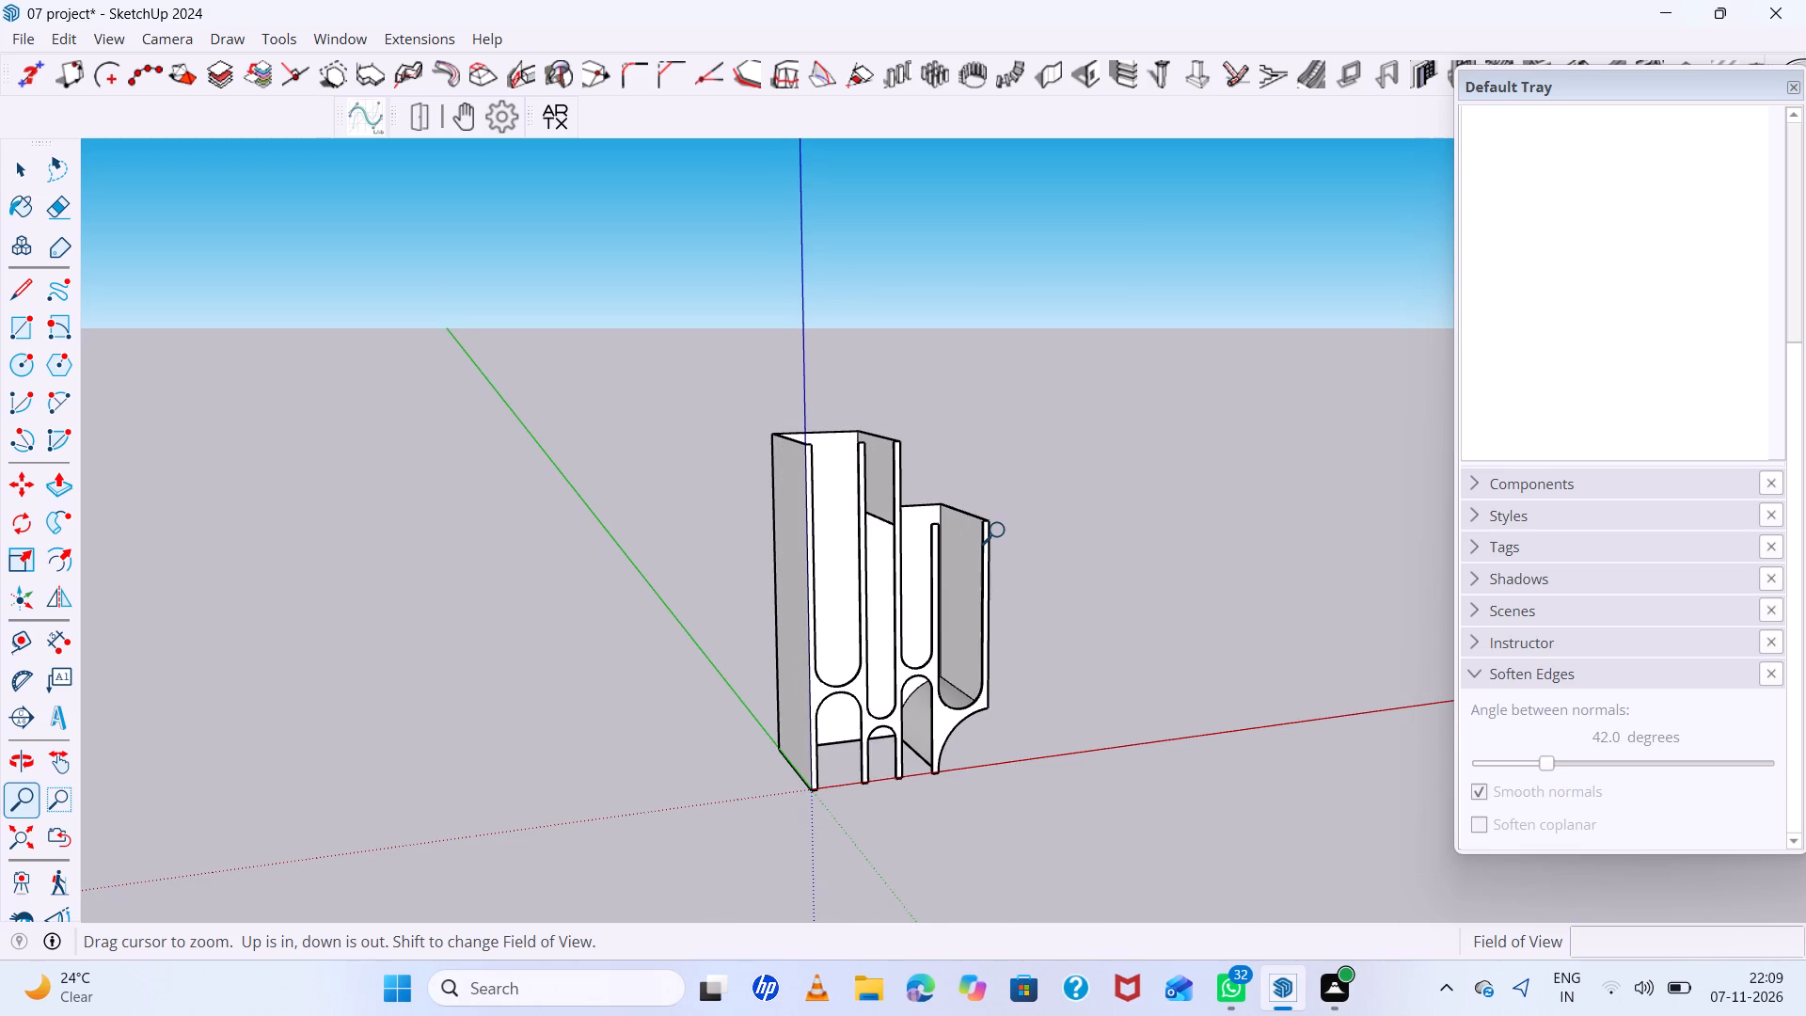
key("ctrl+z")
key("ctrl+z")
key("ctrl+z")
key("ctrl+z")
key("ctrl+z")
key("ctrl+z")
key("ctrl+z")
key("ctrl+z")
key("ctrl+z")
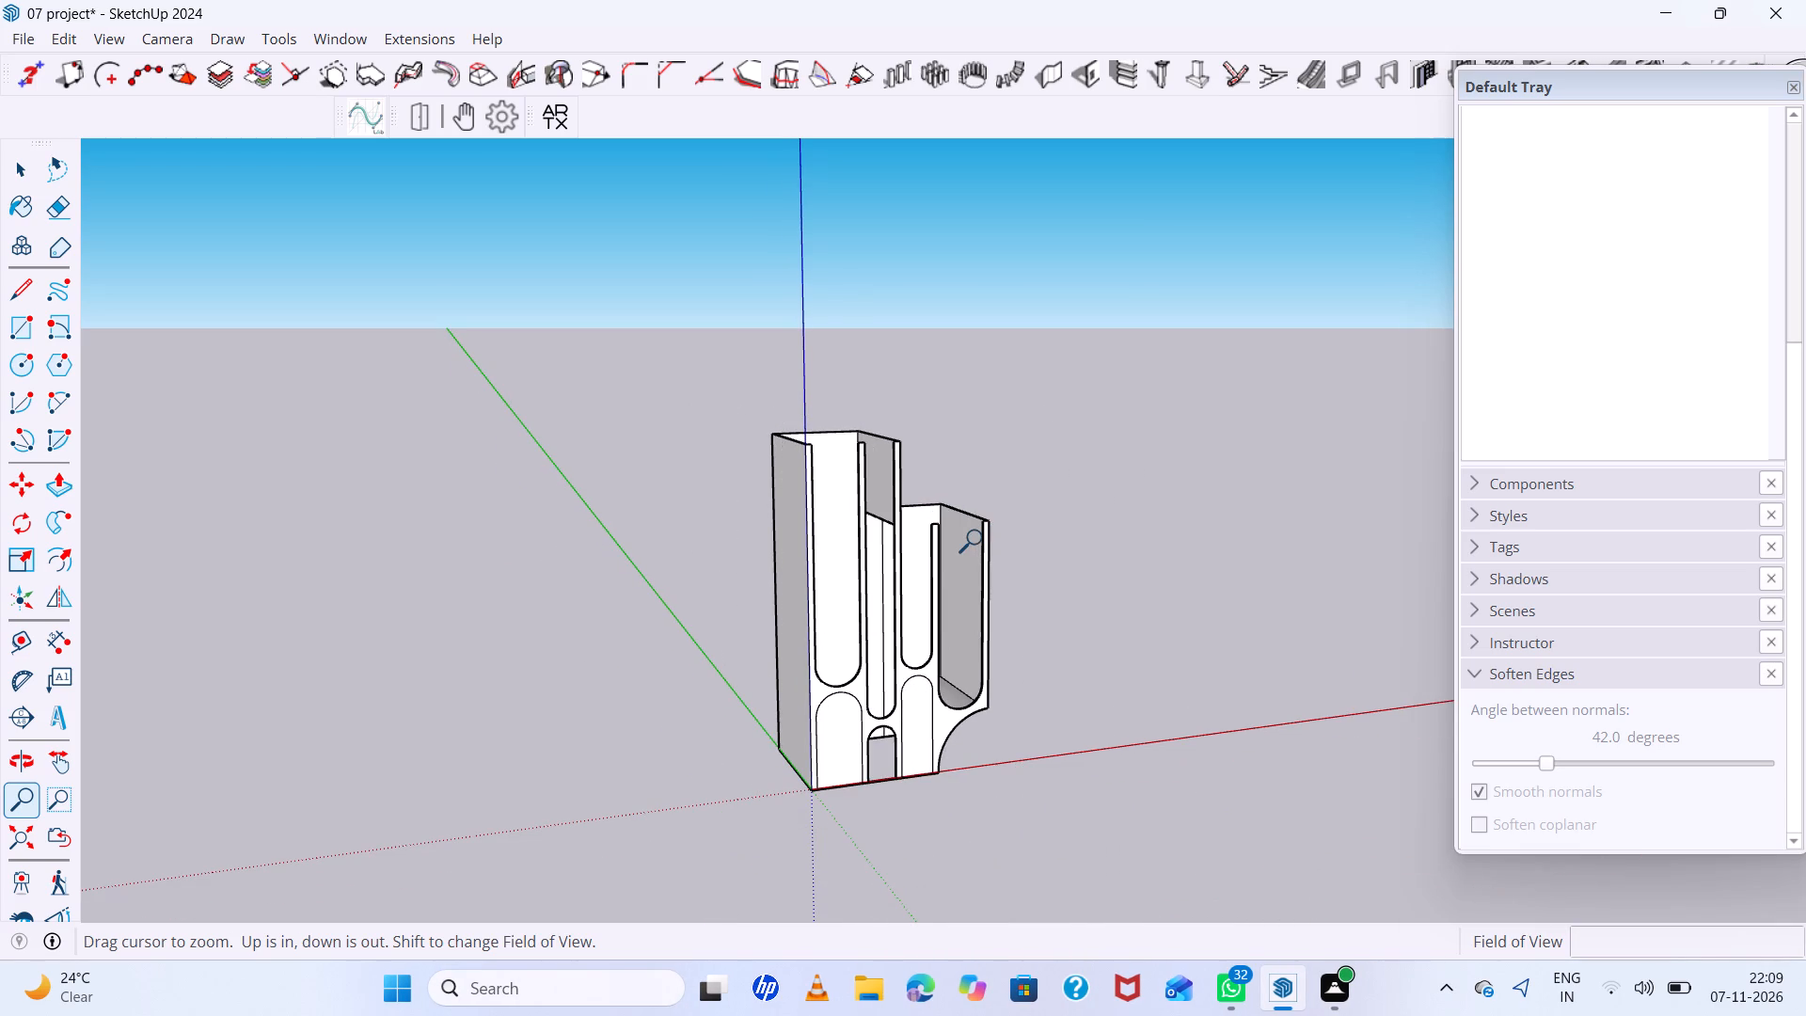
key("ctrl+z")
key("ctrl+z")
key("ctrl+z")
key("ctrl+z")
key("ctrl+z")
key("ctrl+z")
key("ctrl+z")
key("ctrl+z")
key("ctrl+z")
scroll(968, 544, "down", 6)
key("ctrl+z")
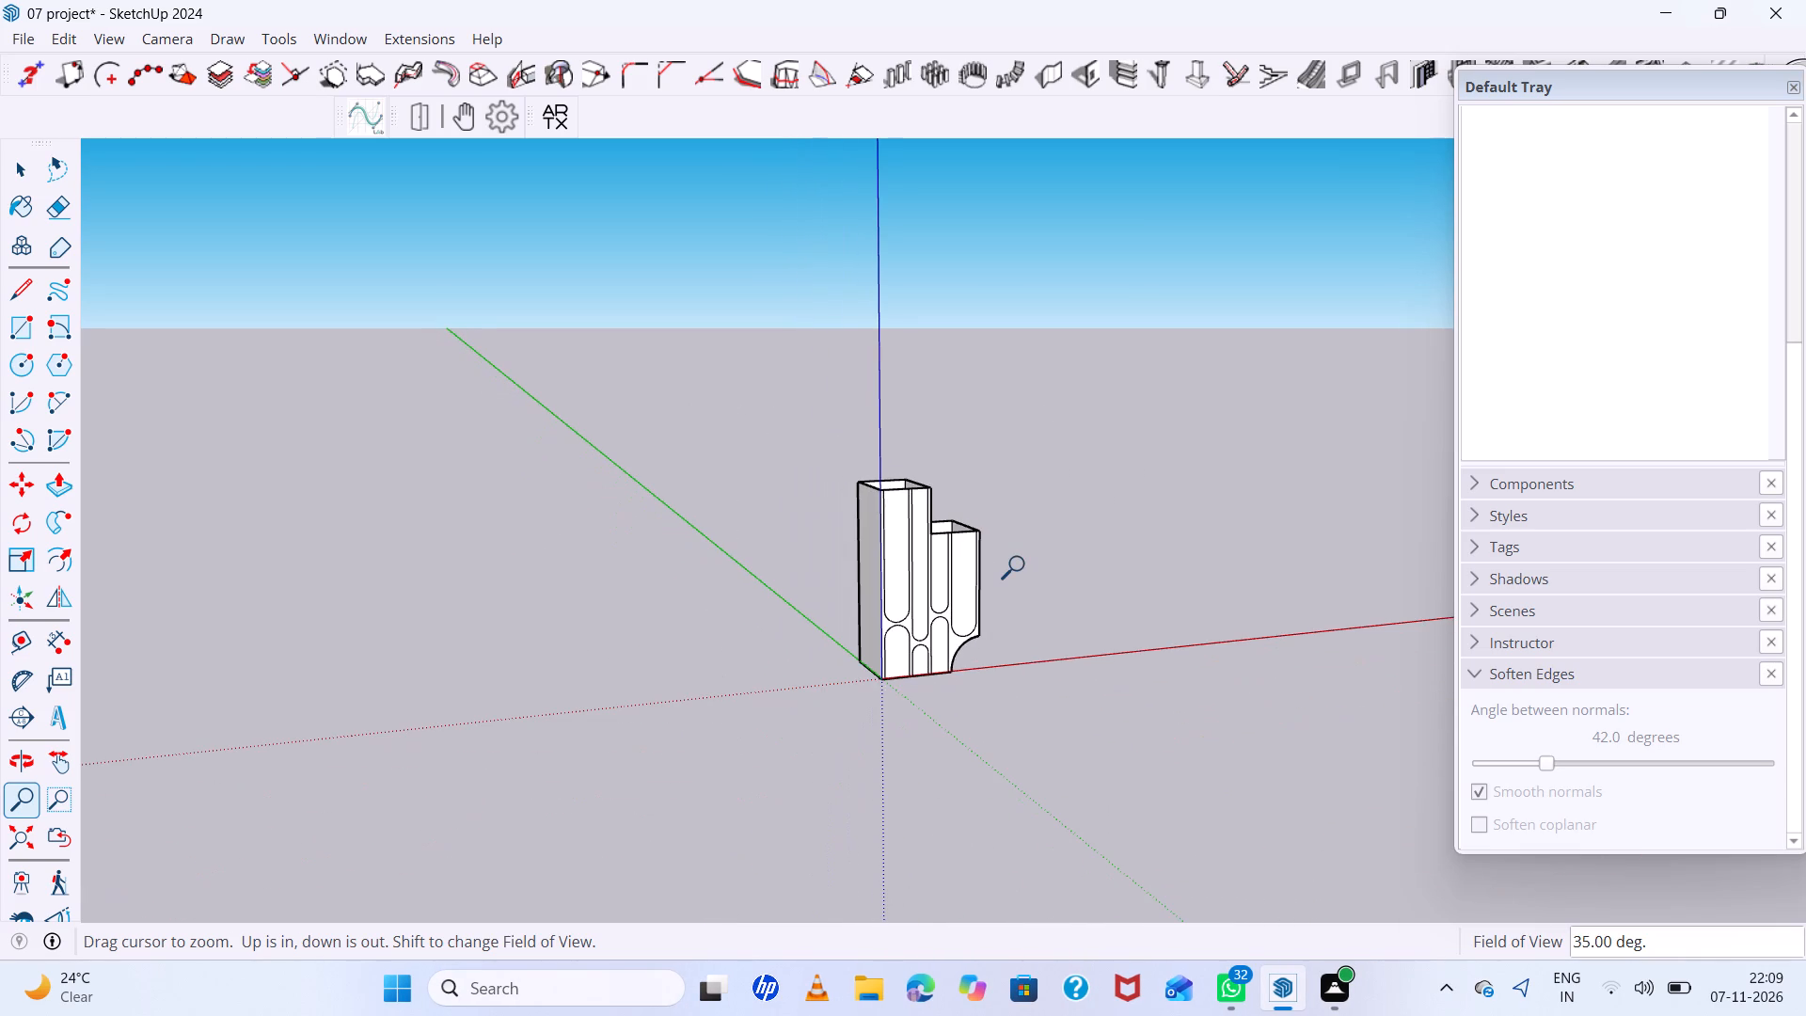
Select the seven round-ended panel faces on the front wall, four tall upper ones and three lower ones, and copy them.
scroll(955, 564, "up", 9)
middle_click_drag(869, 505, 563, 833)
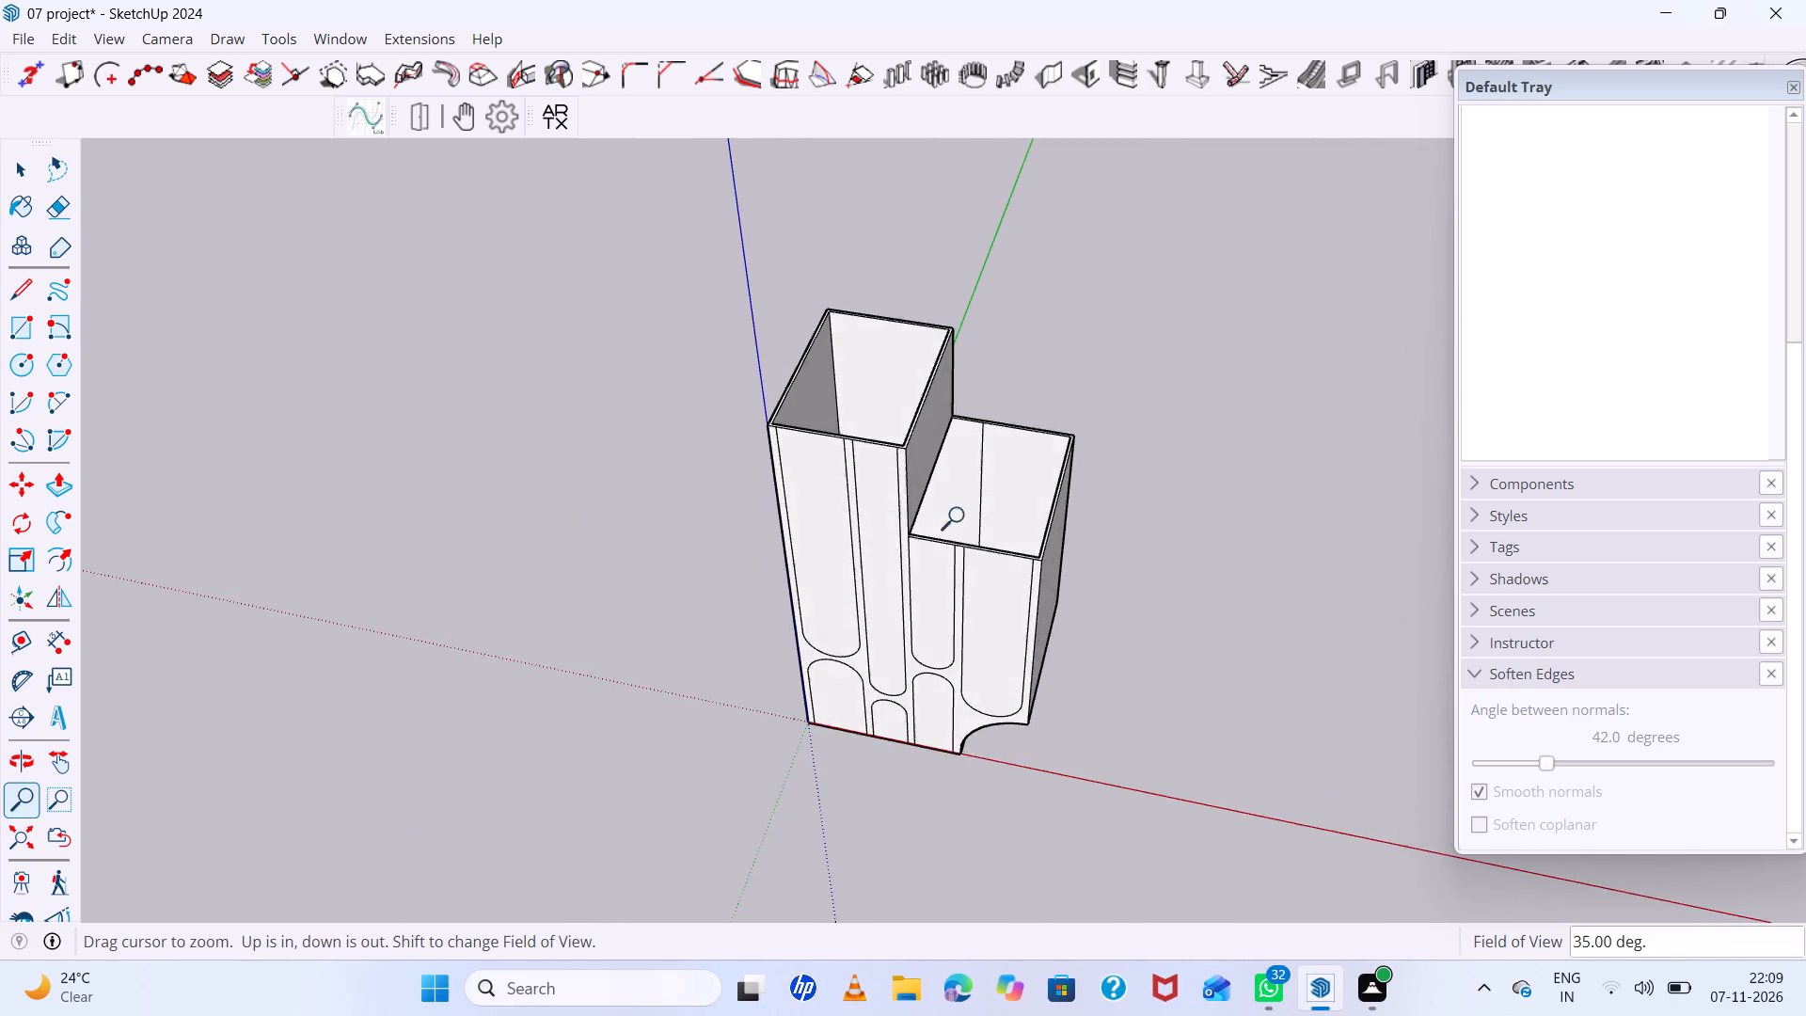
scroll(963, 485, "up", 12)
scroll(613, 413, "up", 5)
scroll(613, 409, "down", 5)
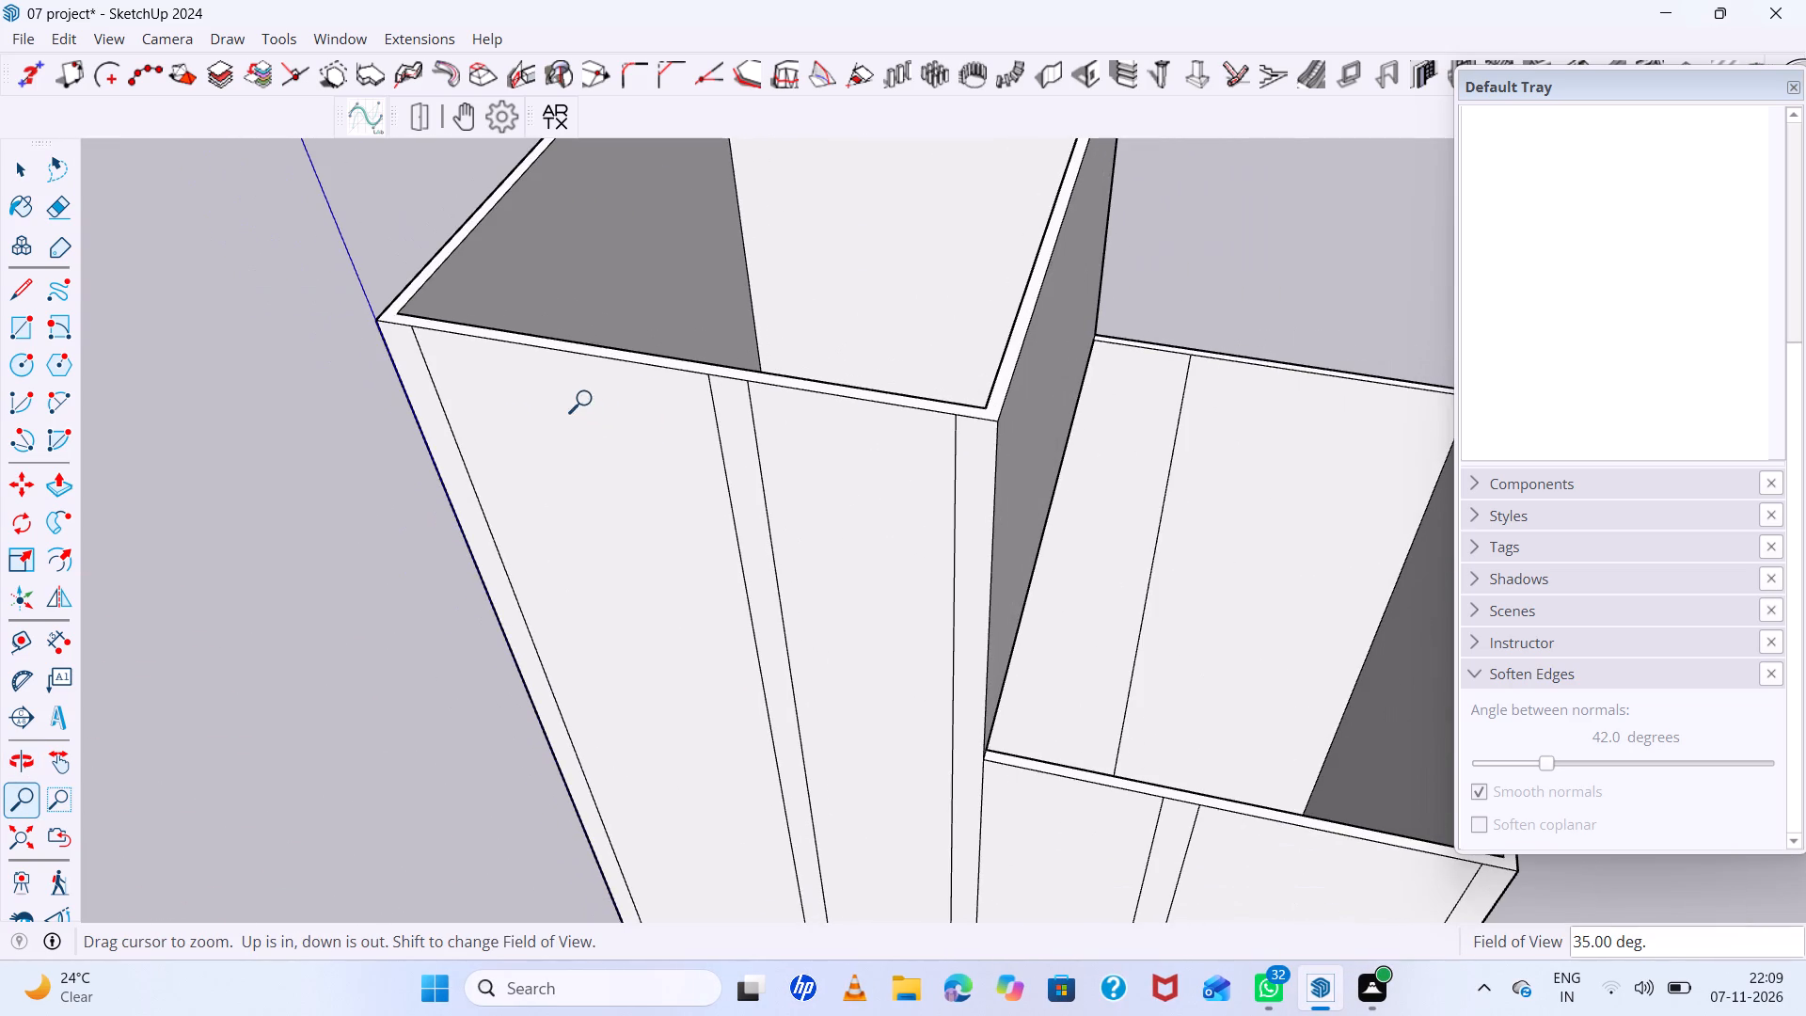
scroll(578, 383, "up", 4)
middle_click_drag(591, 364, 0, 672)
scroll(1071, 324, "up", 4)
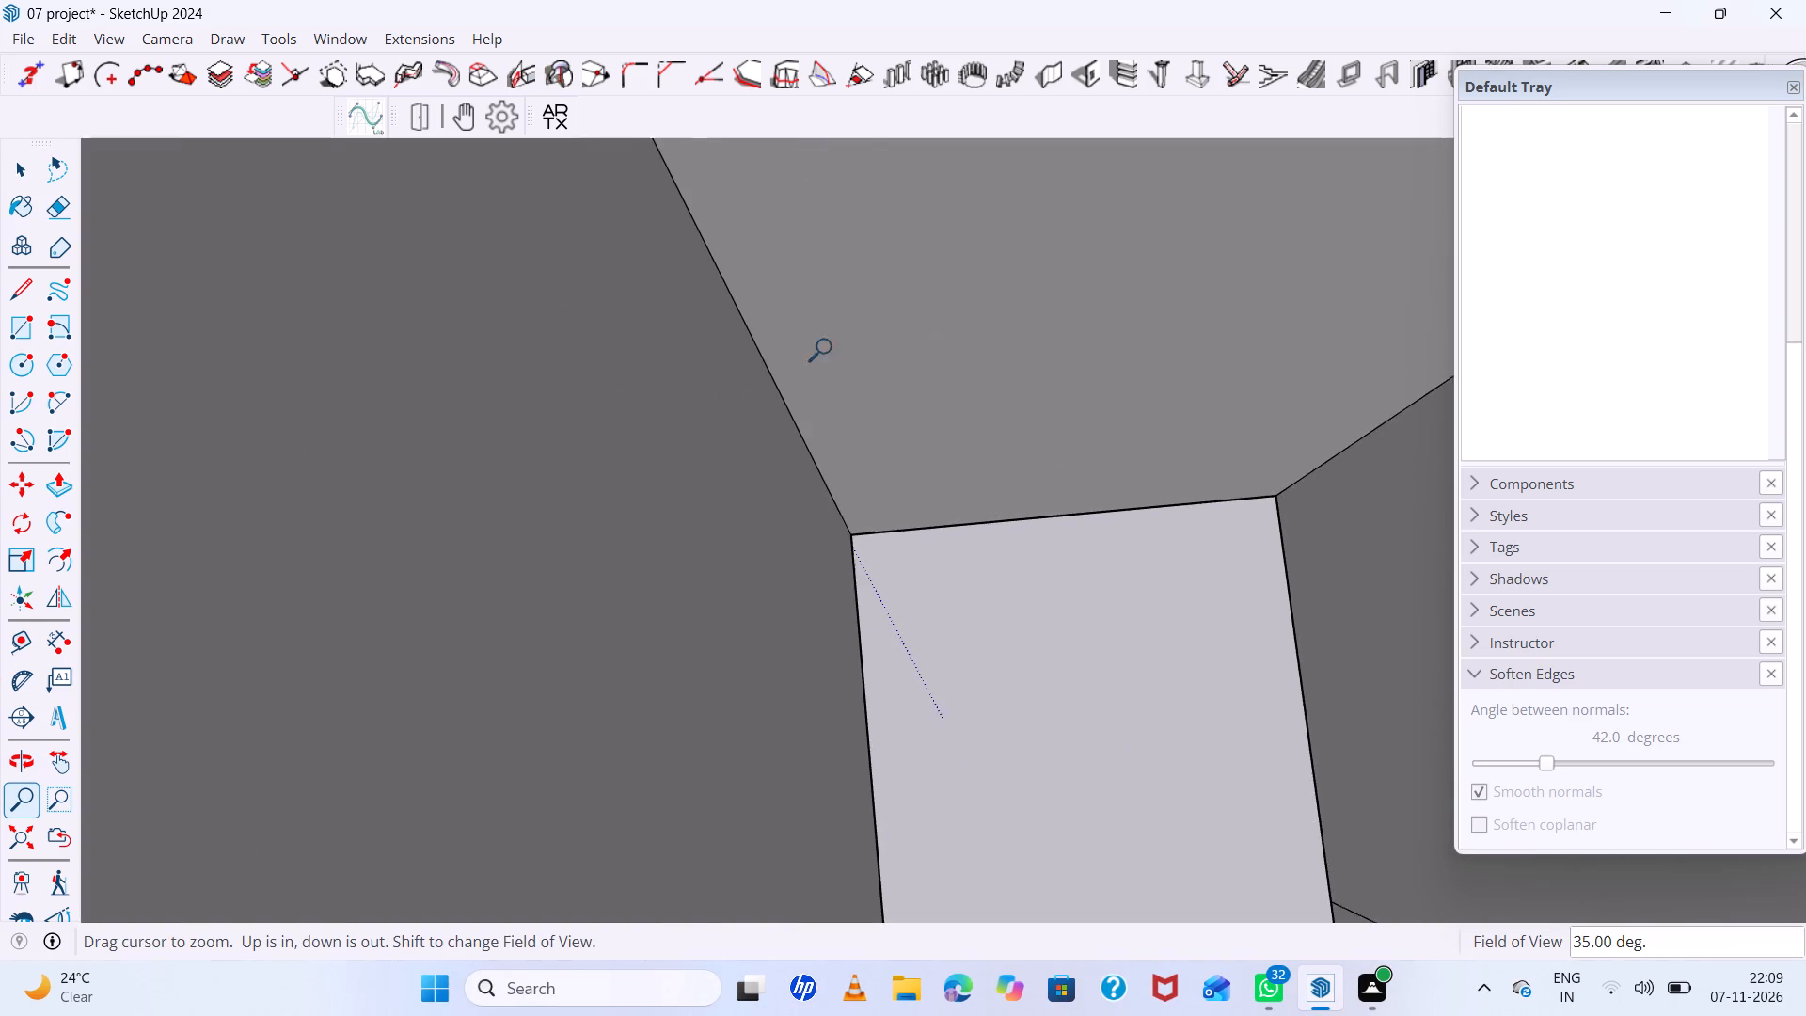
scroll(806, 351, "down", 12)
middle_click_drag(624, 389, 1164, 252)
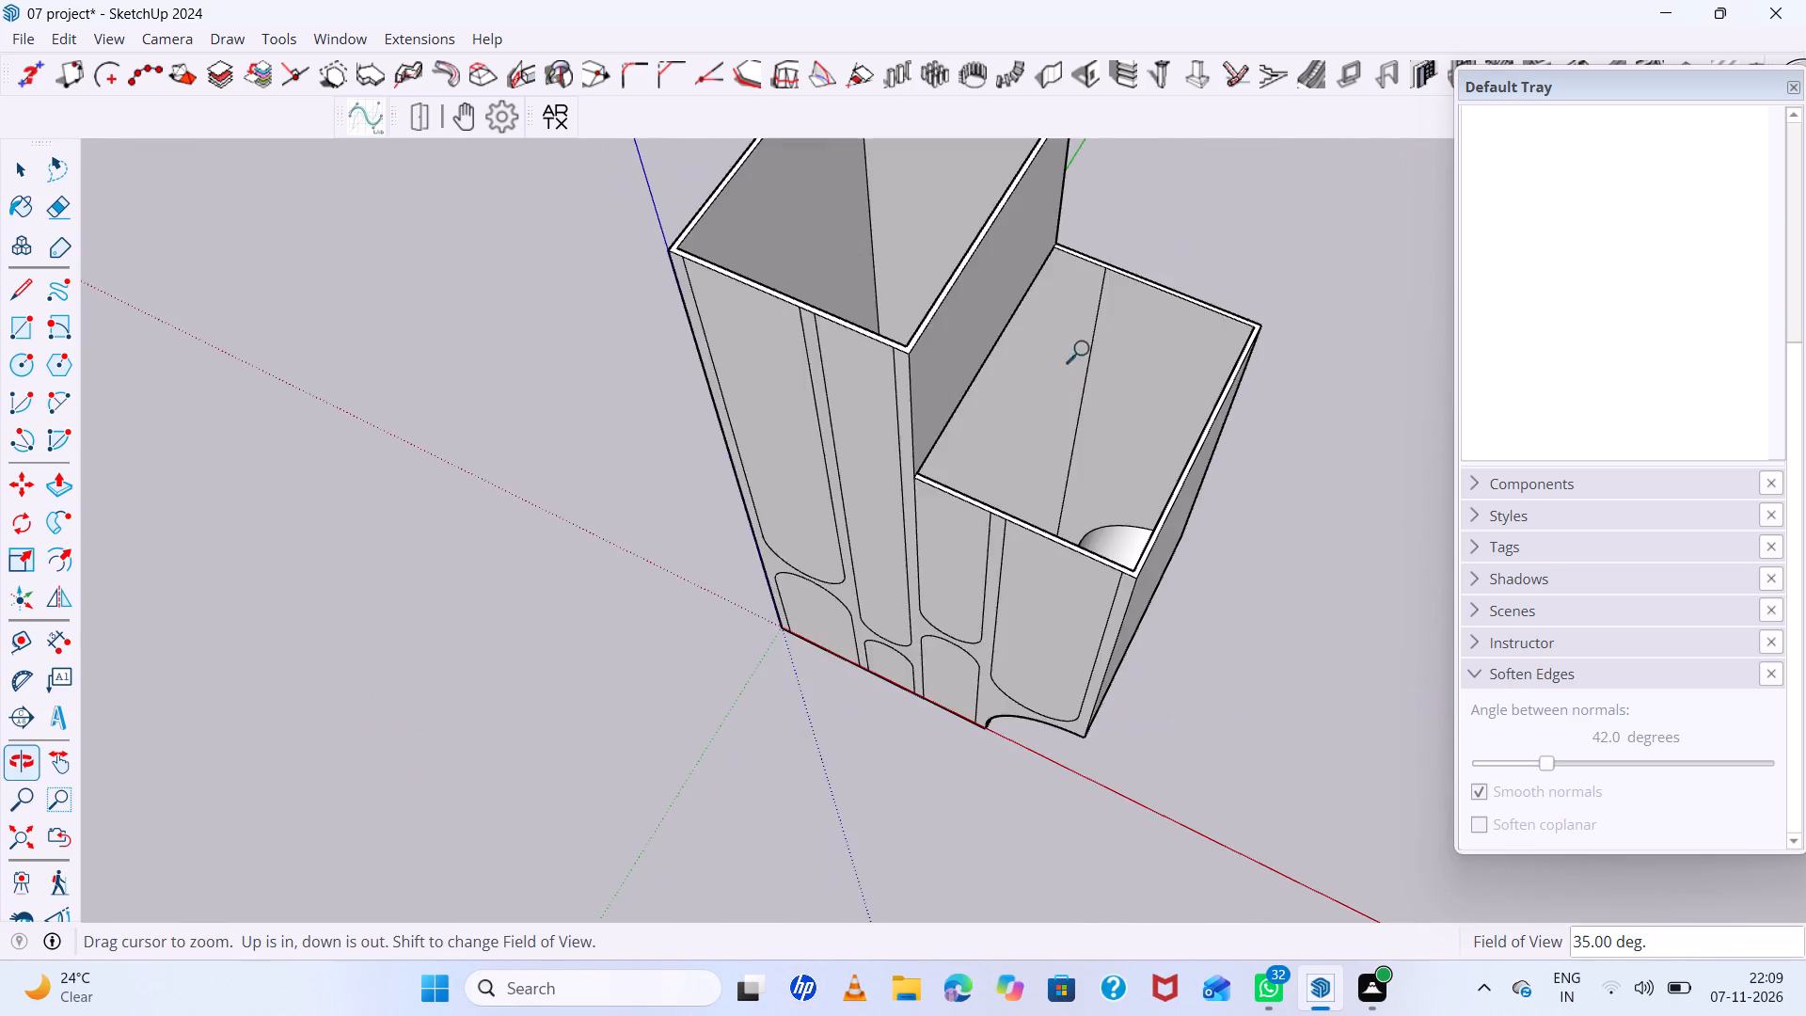
scroll(1031, 412, "down", 6)
scroll(884, 420, "up", 10)
key("space")
left_click(905, 381)
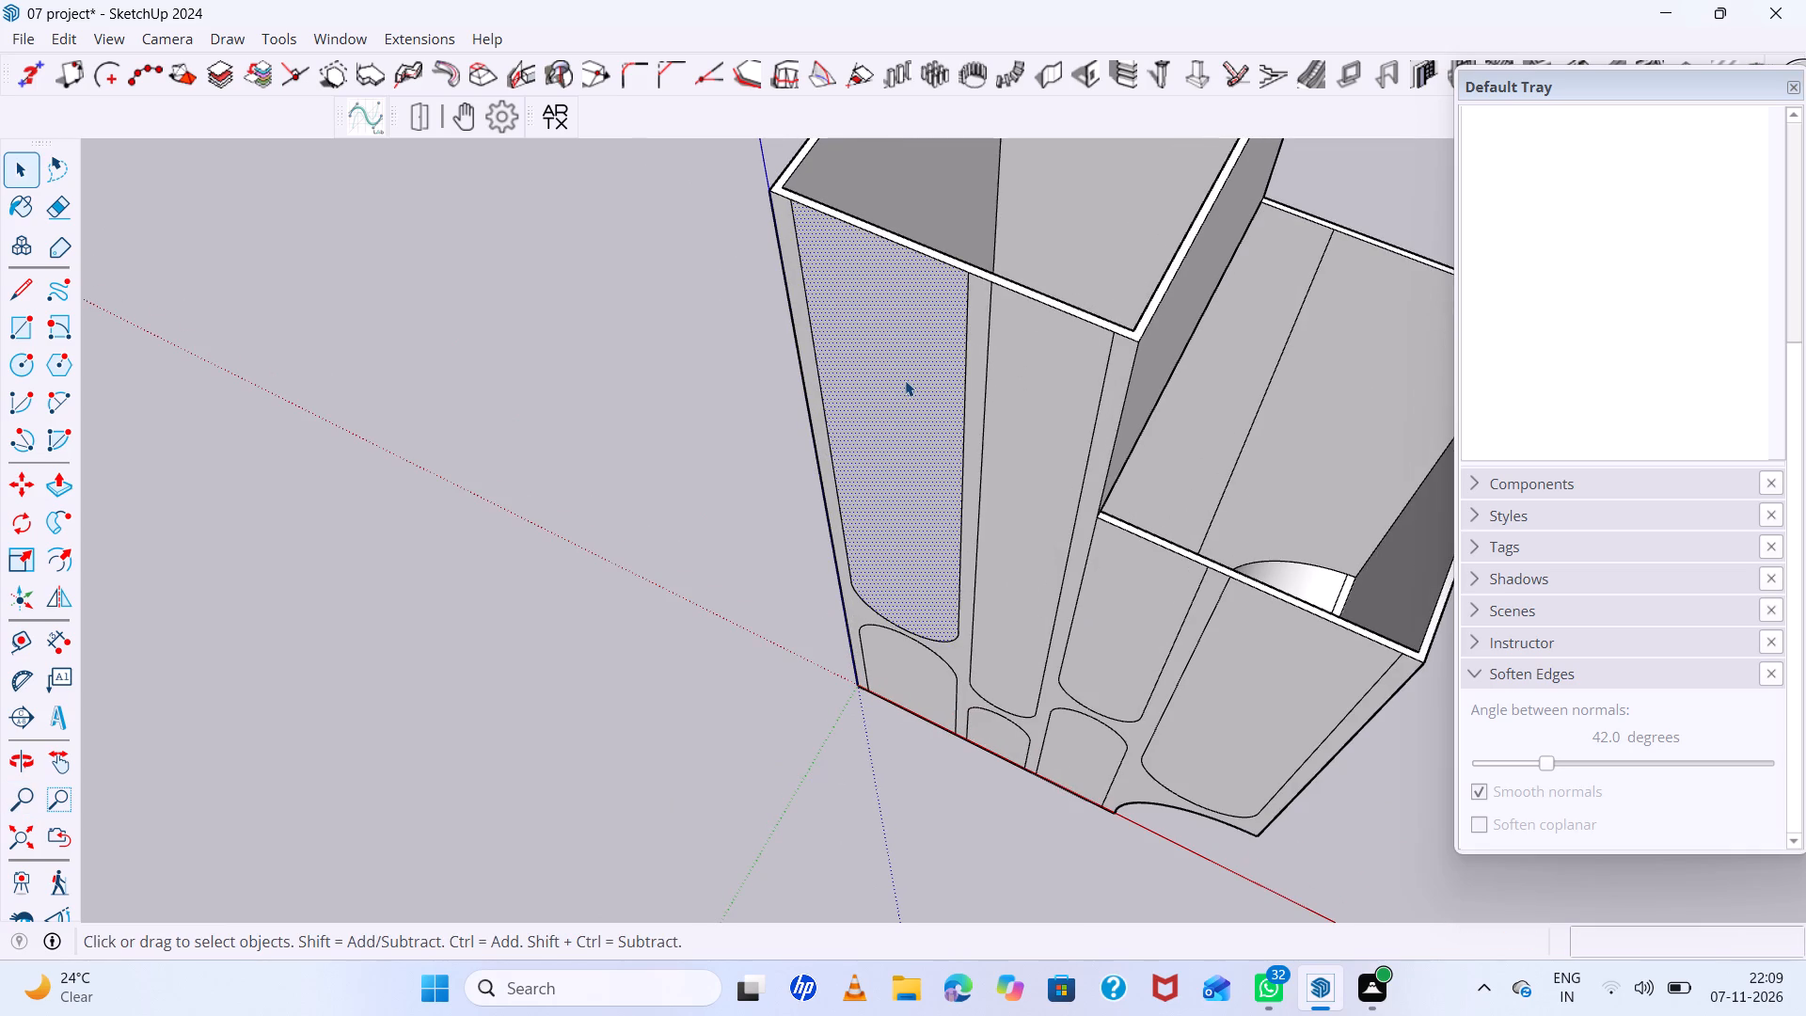
scroll(930, 452, "down", 4)
middle_click_drag(1006, 512, 1195, 325)
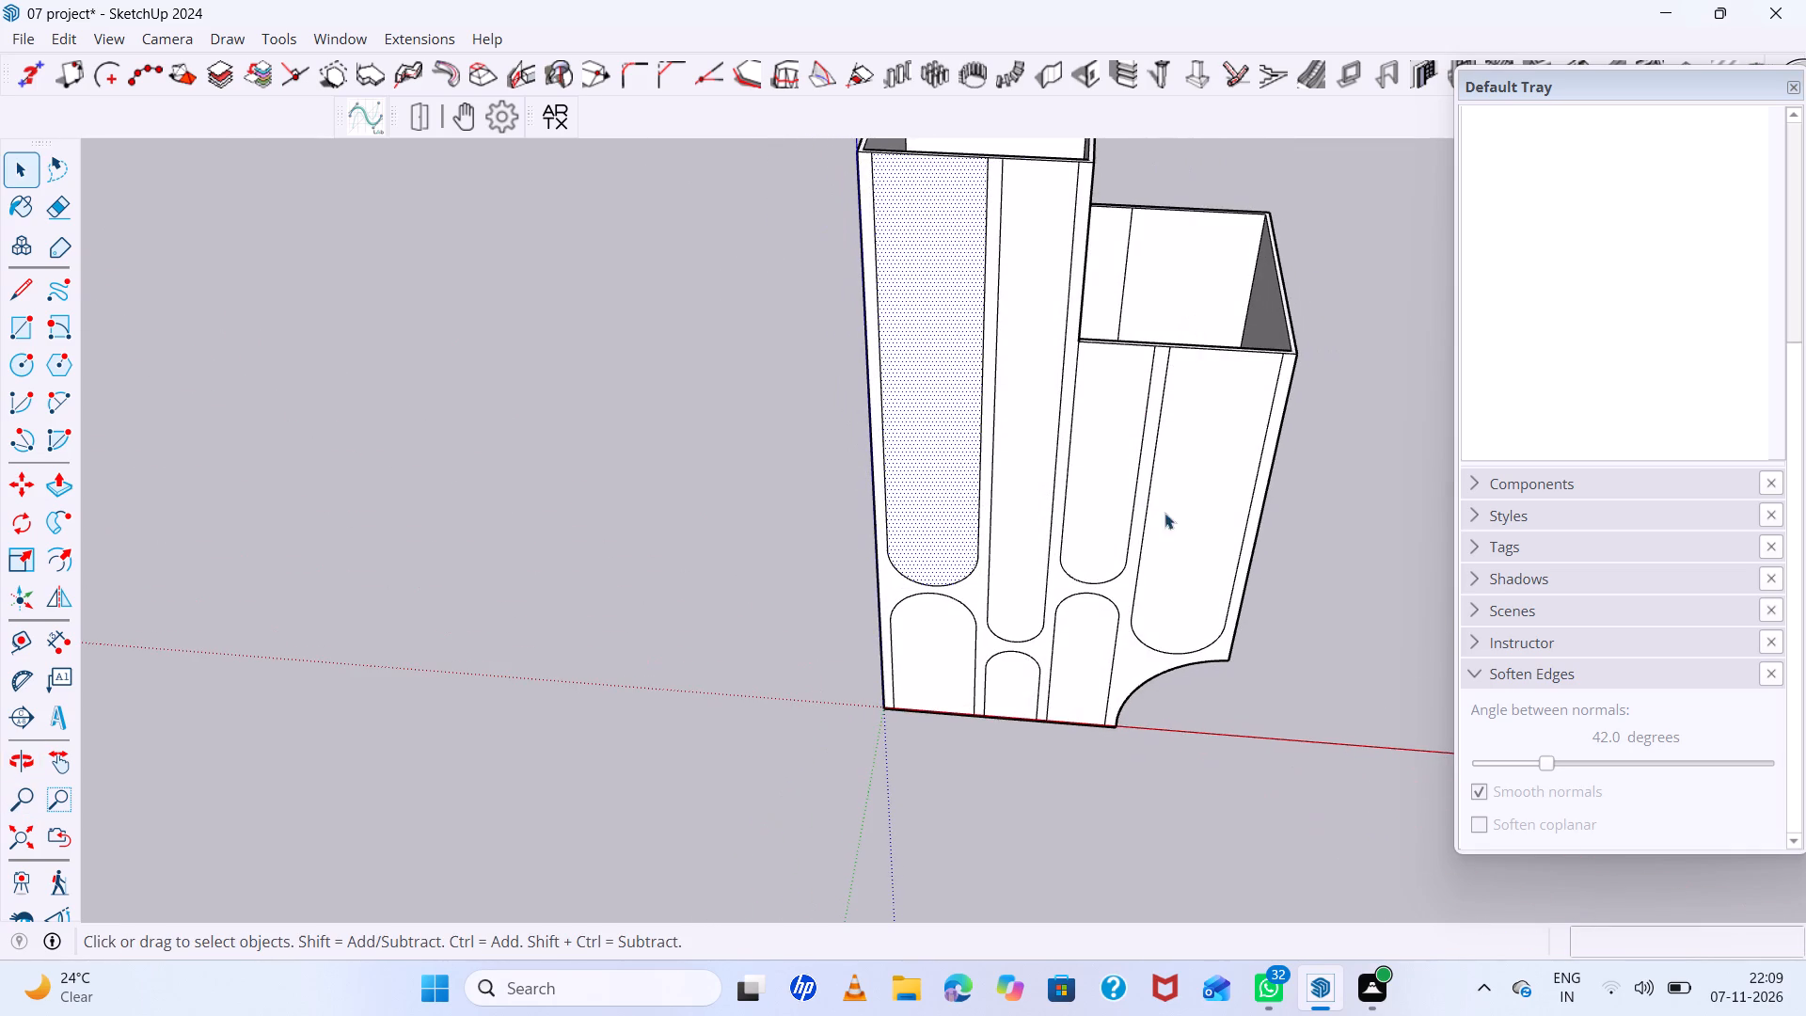
left_click(924, 645, "shift")
left_click(1017, 561, "shift")
left_click(1011, 684, "shift")
left_click(1092, 673, "shift")
left_click(1115, 524, "shift")
left_click(1199, 544, "shift")
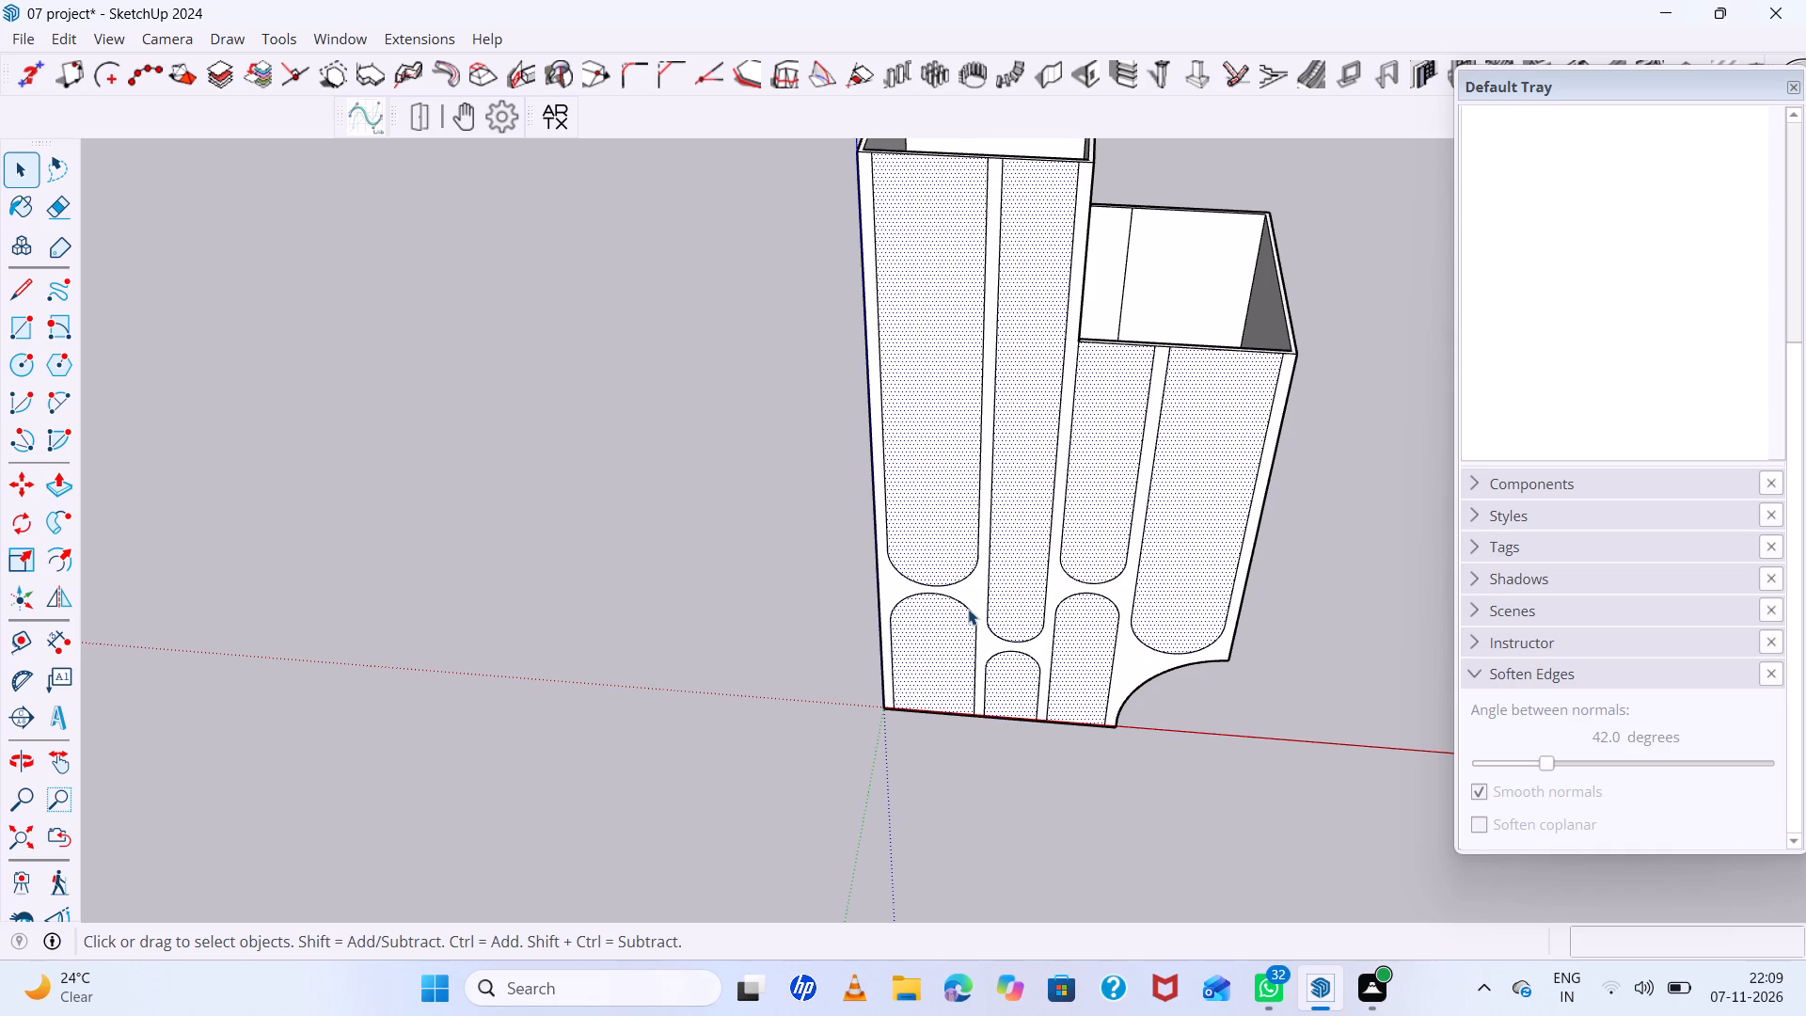
key("ctrl+c")
scroll(924, 579, "down", 6)
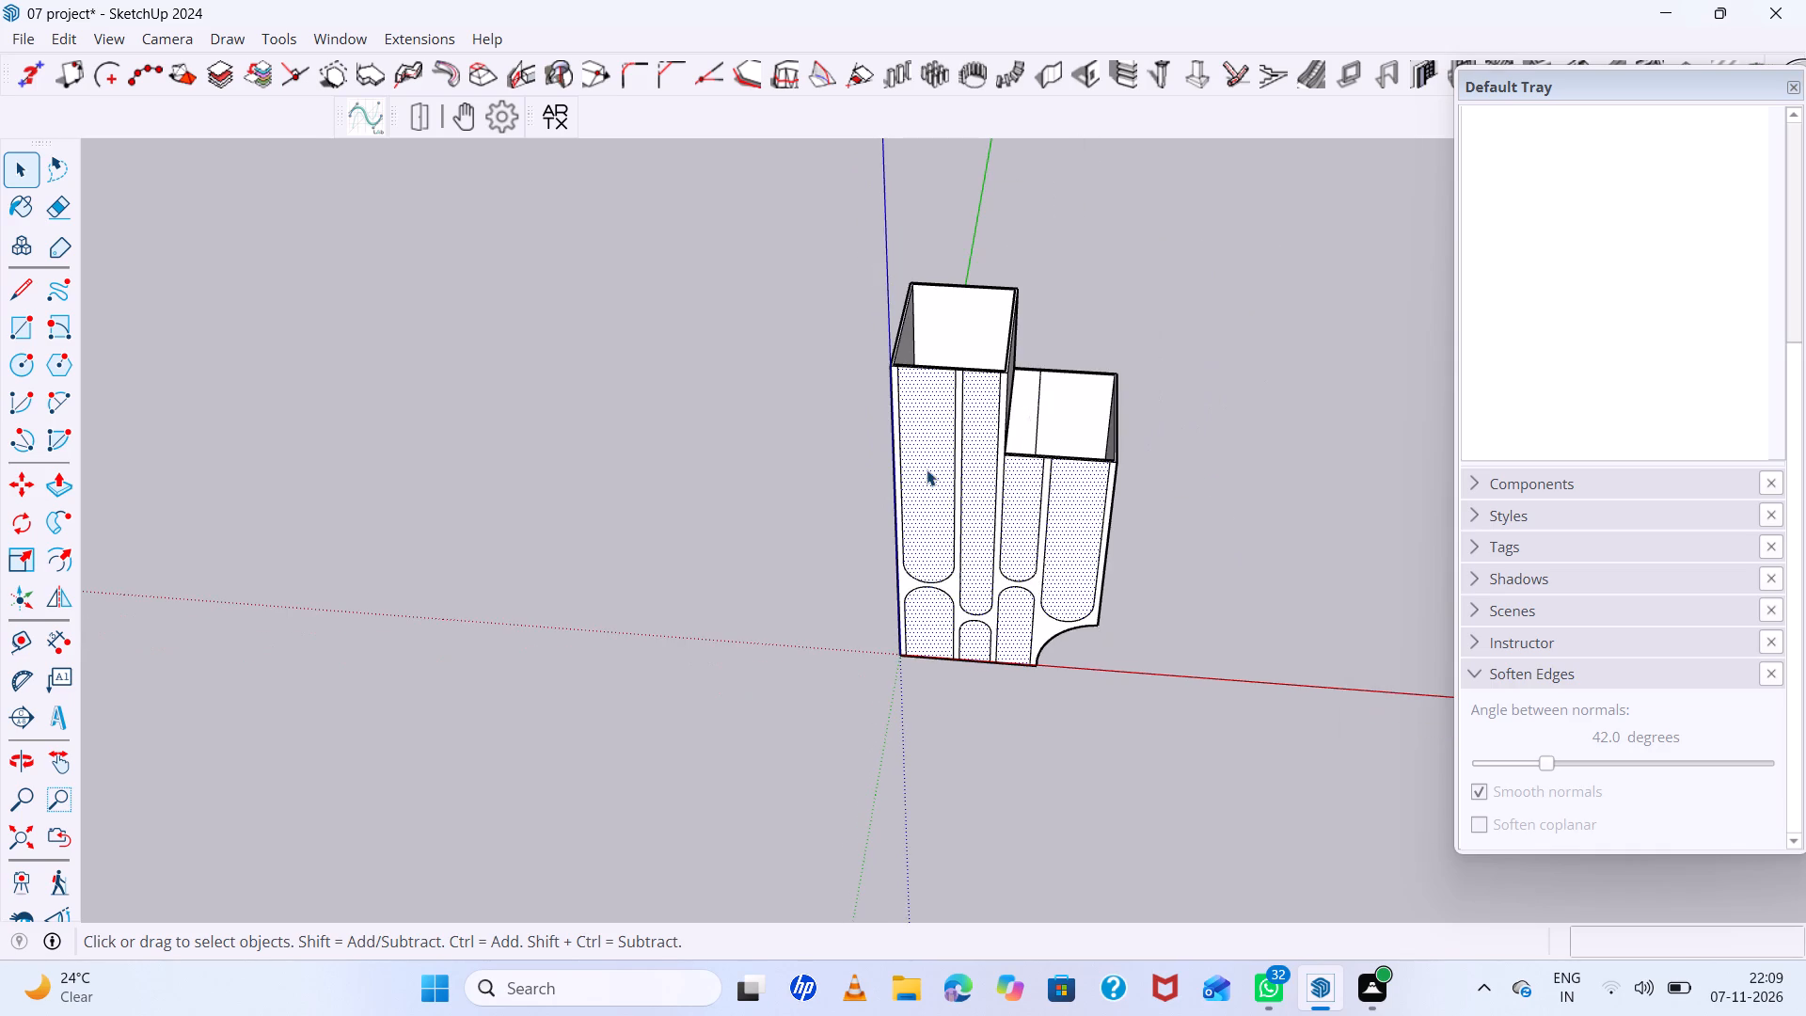
Push the front wall's four tall upper panel faces in 9", through the wall thickness.
scroll(927, 469, "up", 5)
key("p")
left_click(950, 487)
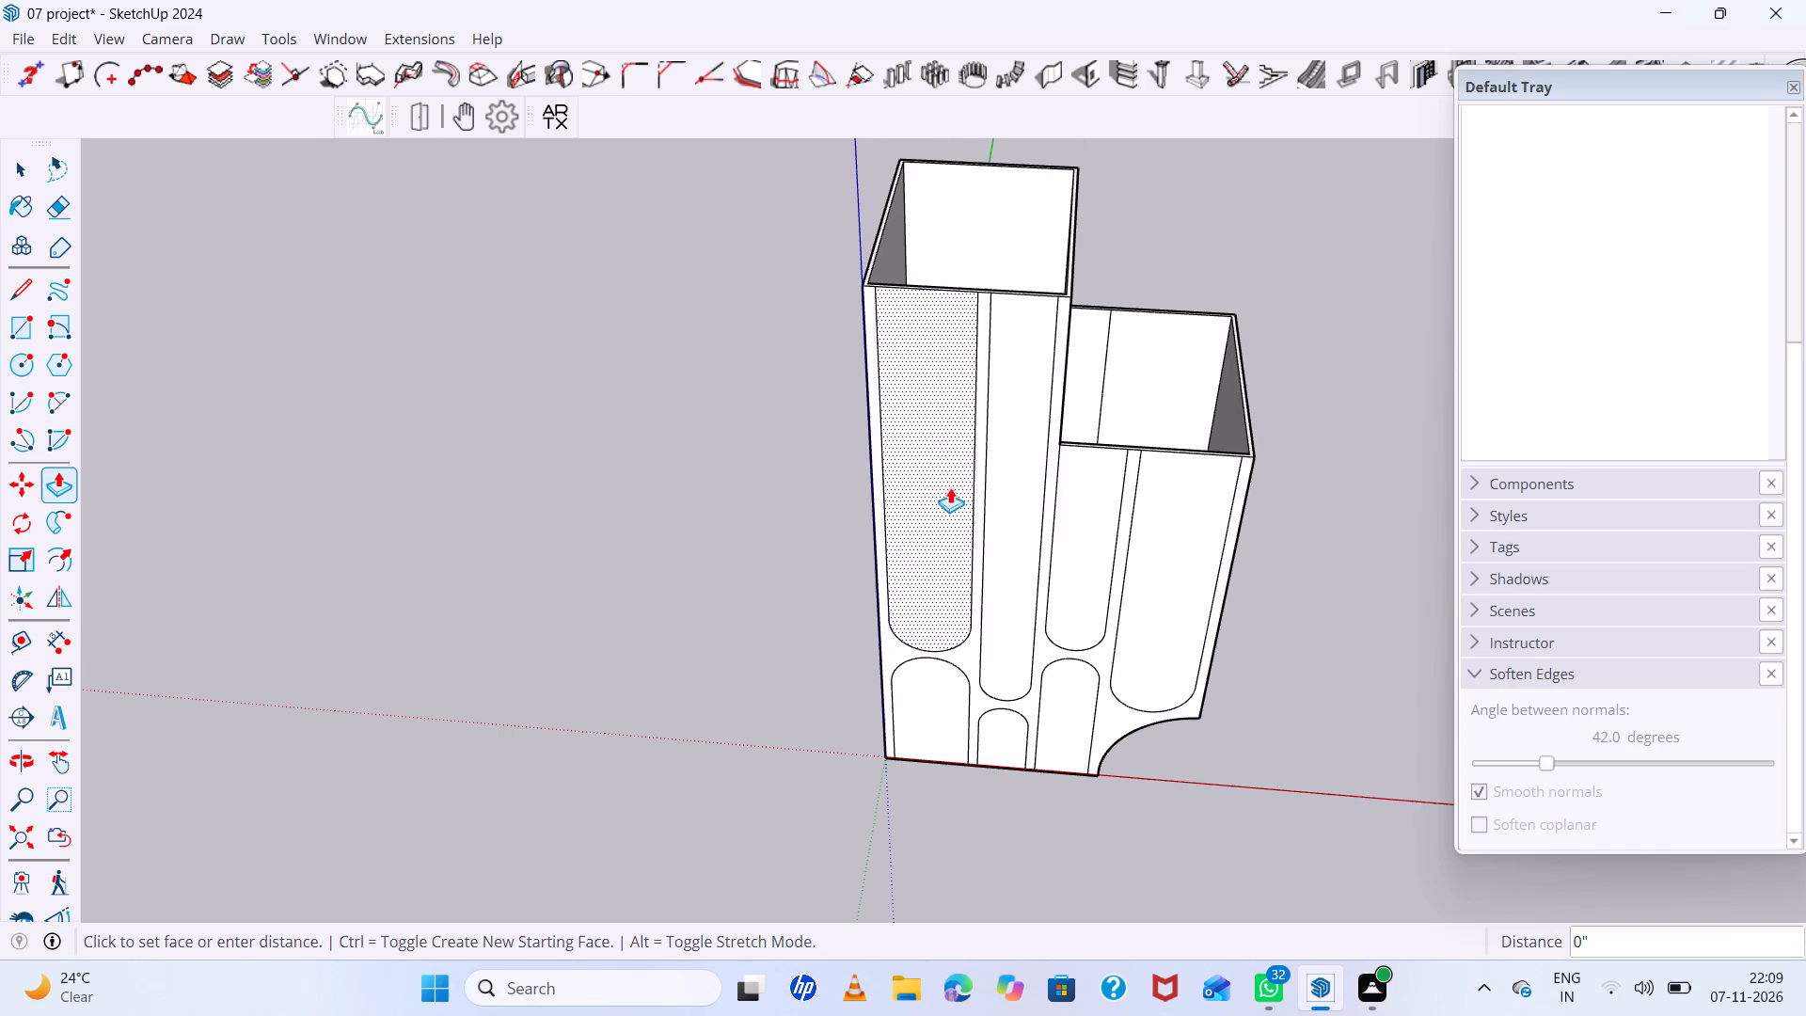
scroll(987, 302, "up", 5)
middle_click_drag(969, 278, 914, 388)
scroll(911, 393, "up", 4)
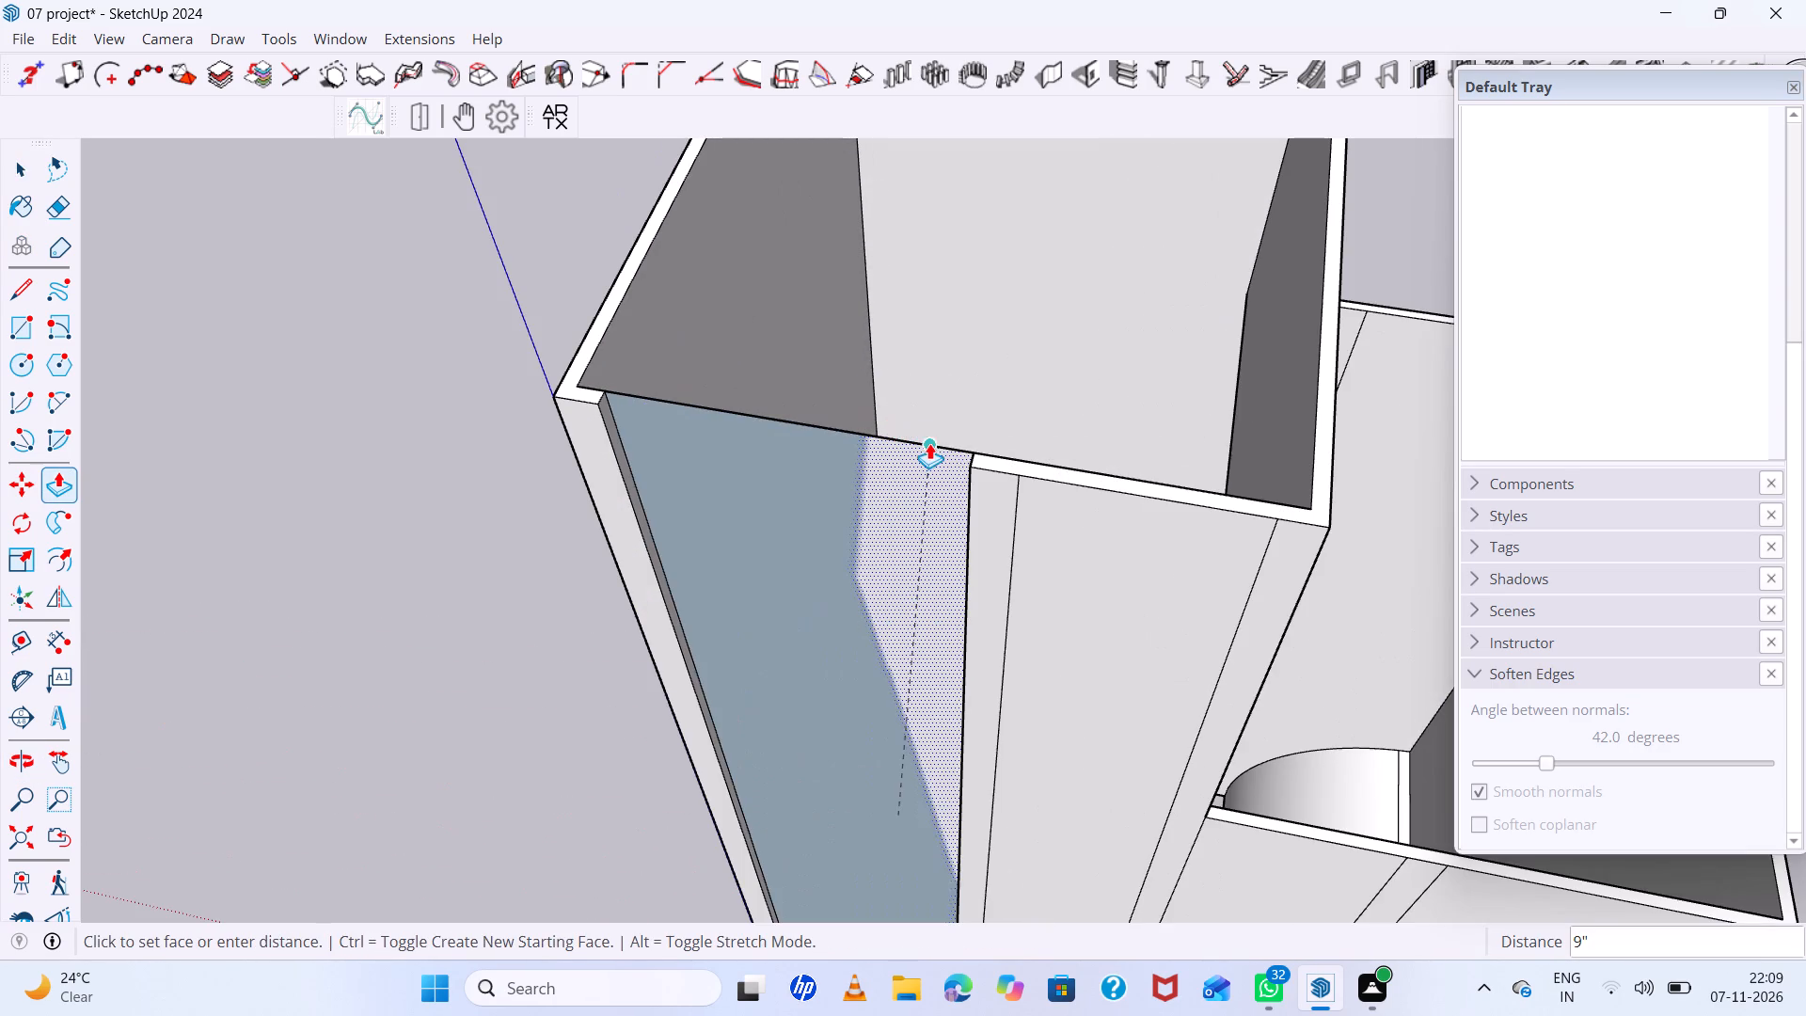
left_click(933, 445)
scroll(937, 442, "down", 6)
double_click(1015, 549)
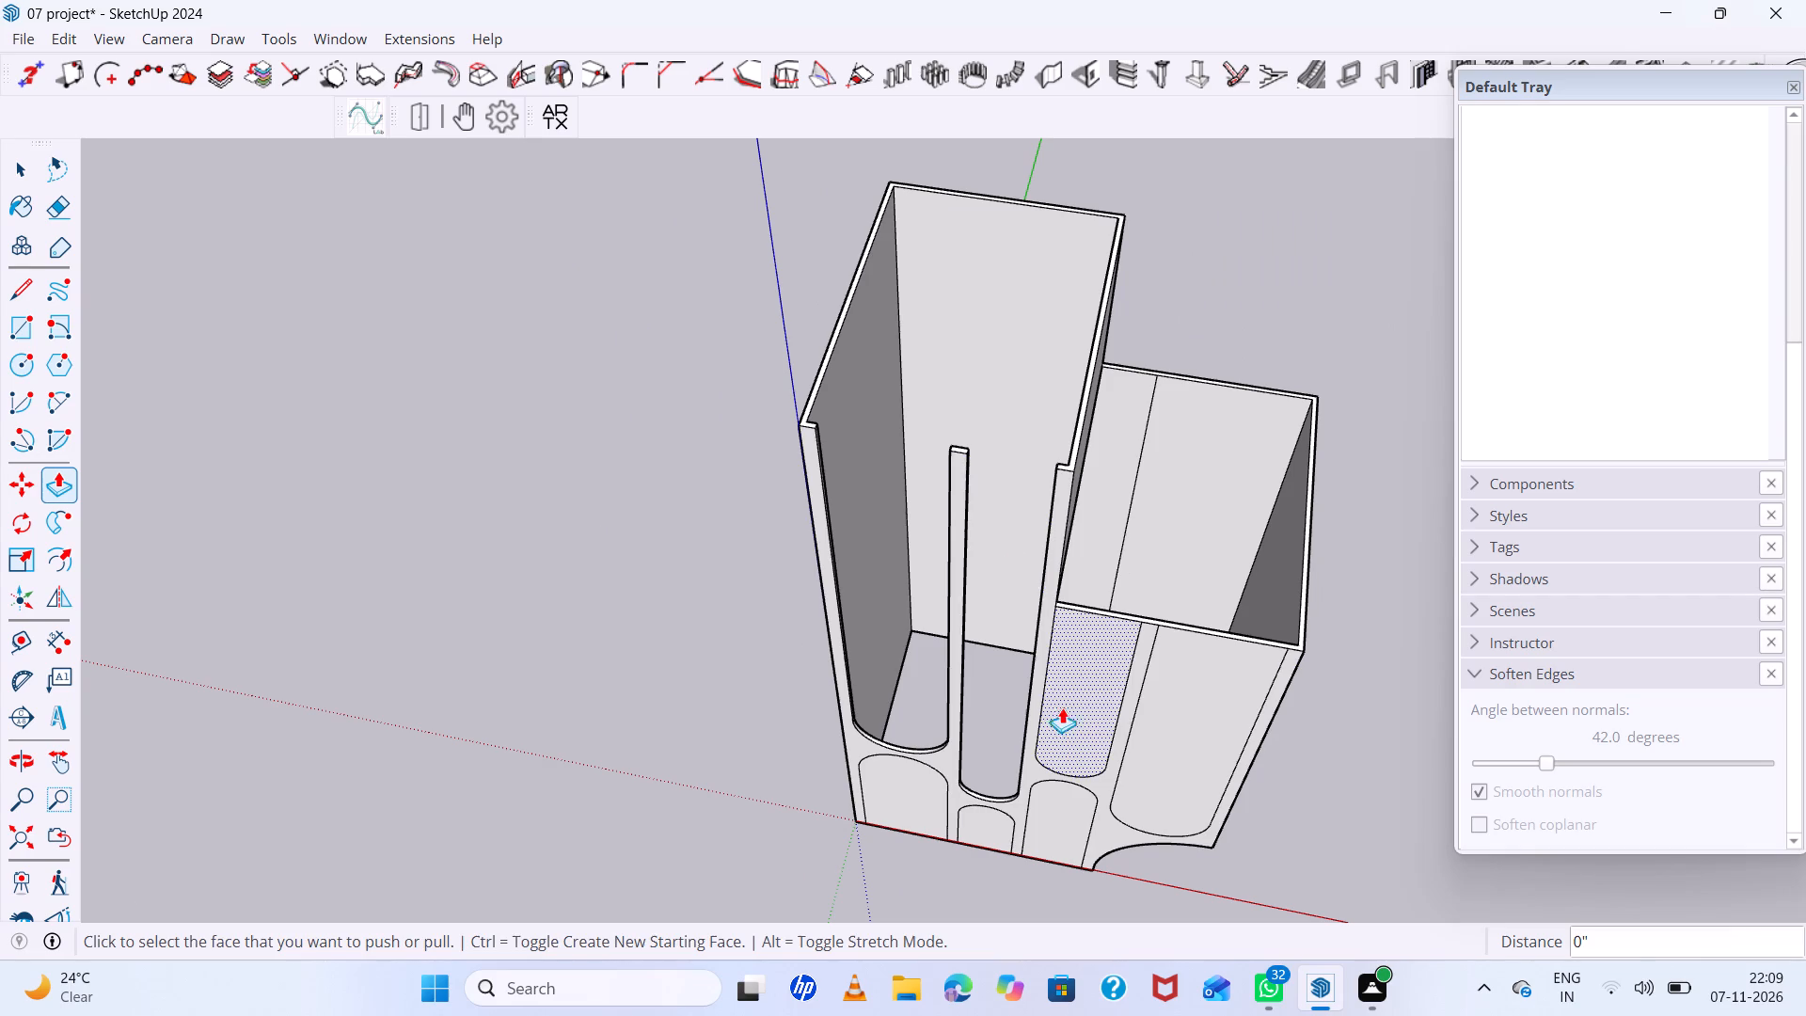
double_click(1076, 721)
double_click(1182, 723)
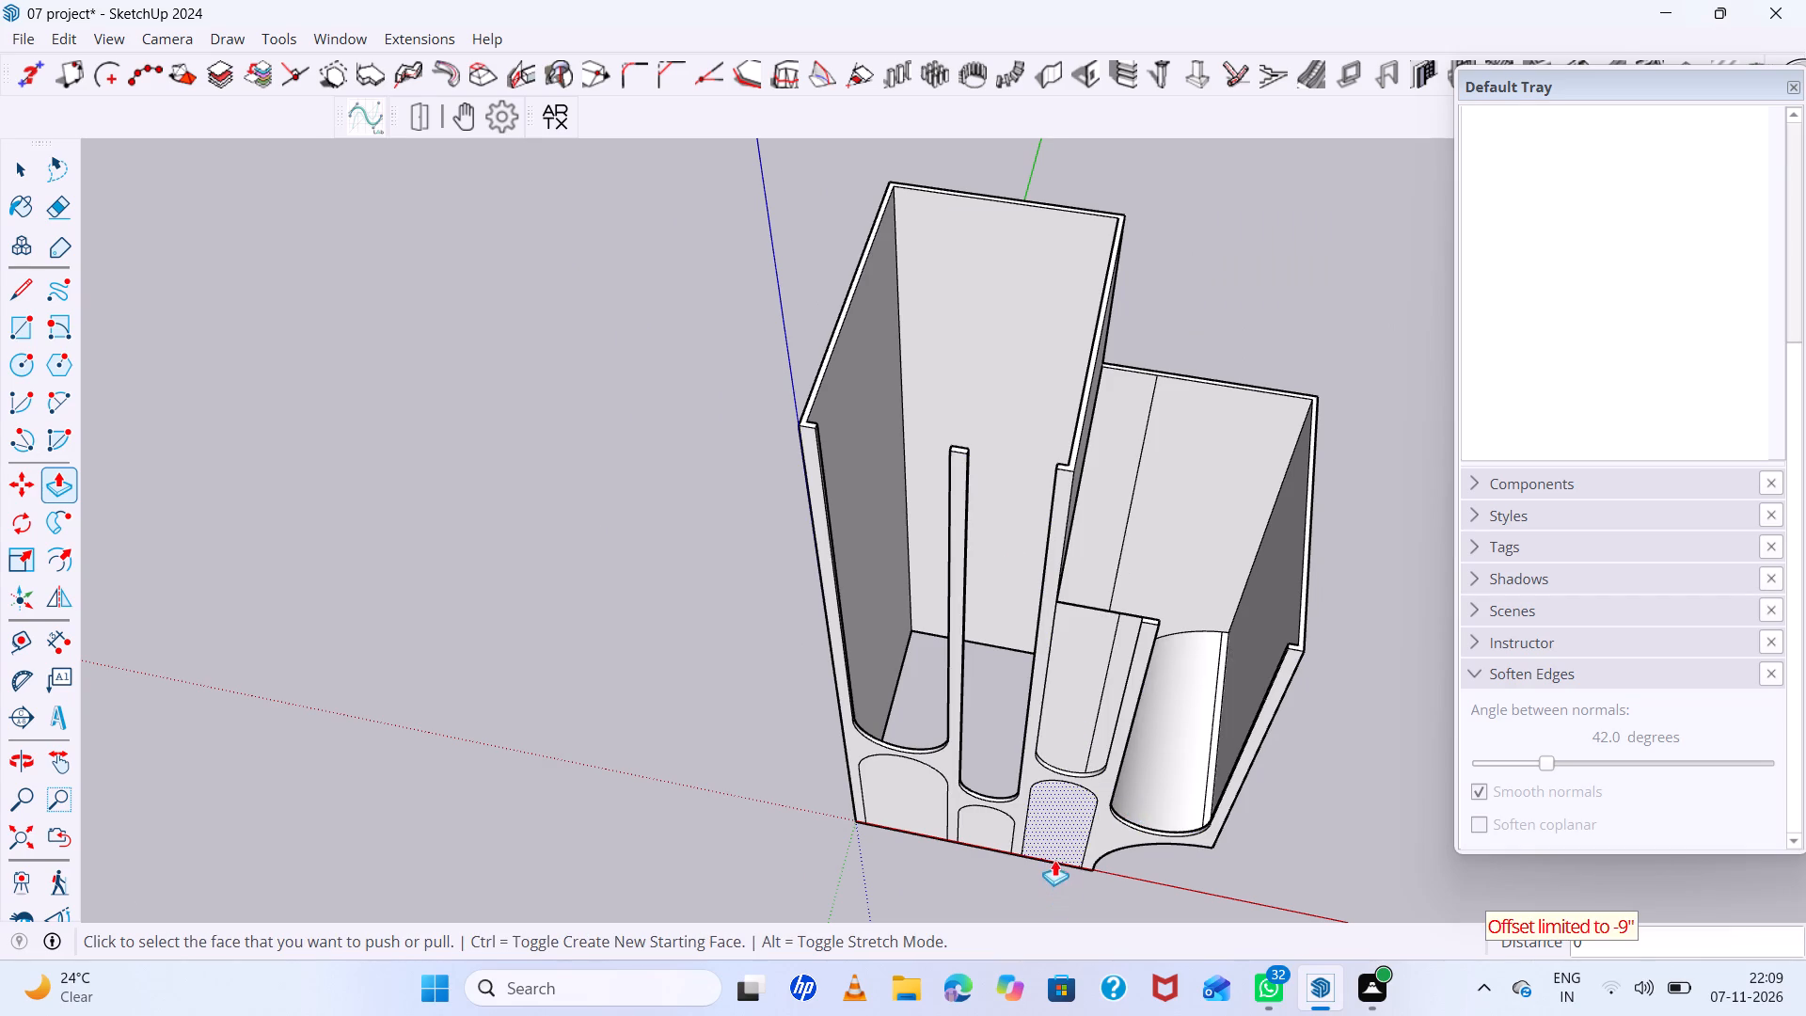
Push the lower arched panel nearest the curved corner in by the same 9".
triple_click(1053, 854)
double_click(980, 836)
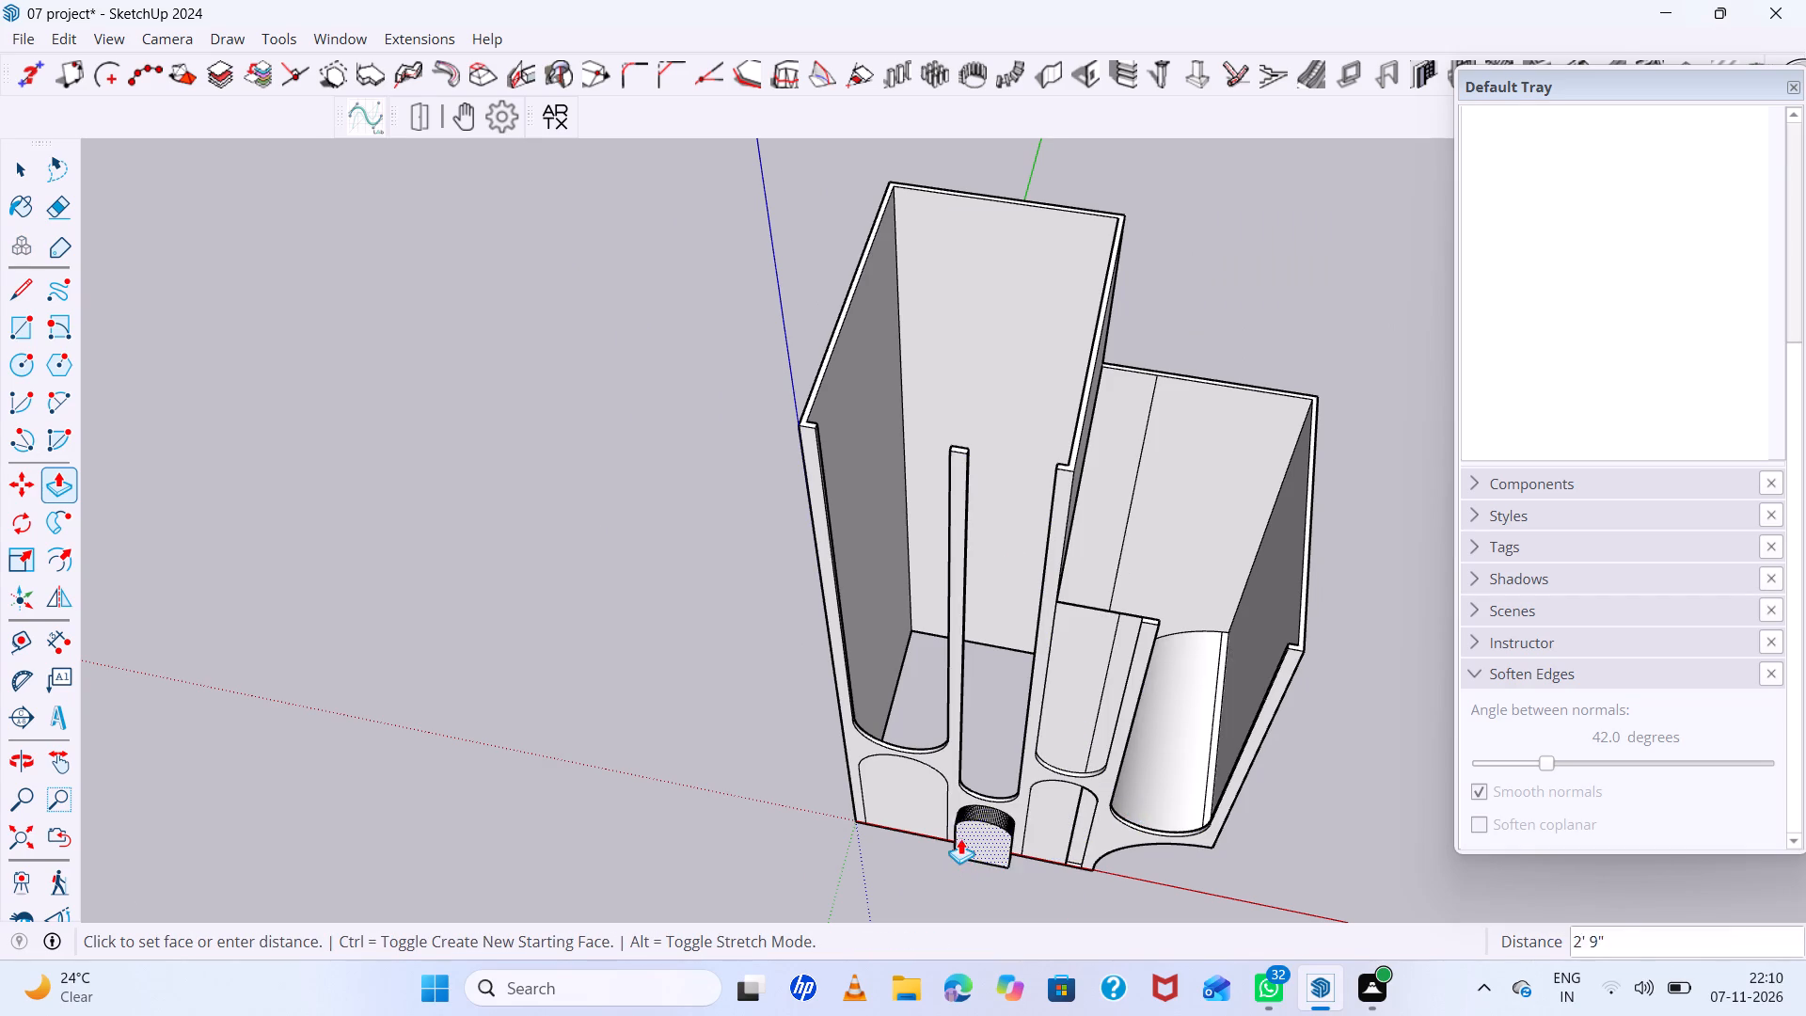
key("space")
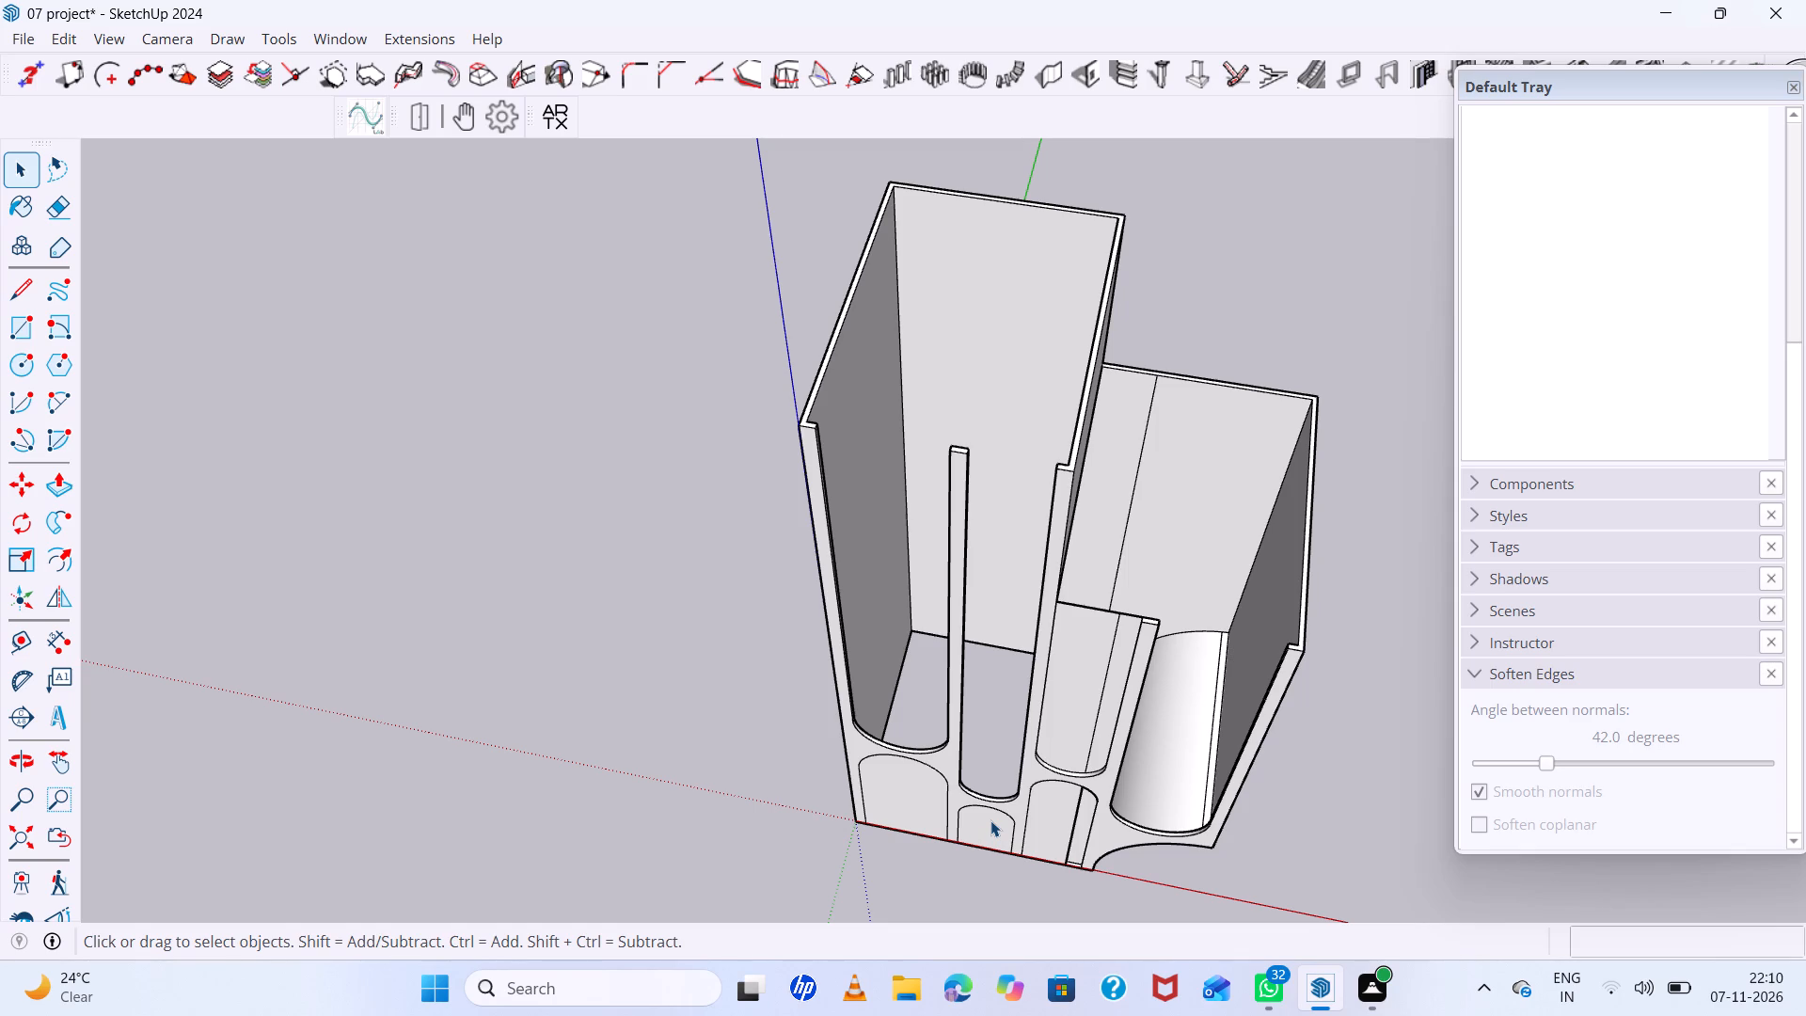
Cut out the two leftover face pieces filling the lower arch nearest the curved corner.
scroll(993, 815, "up", 6)
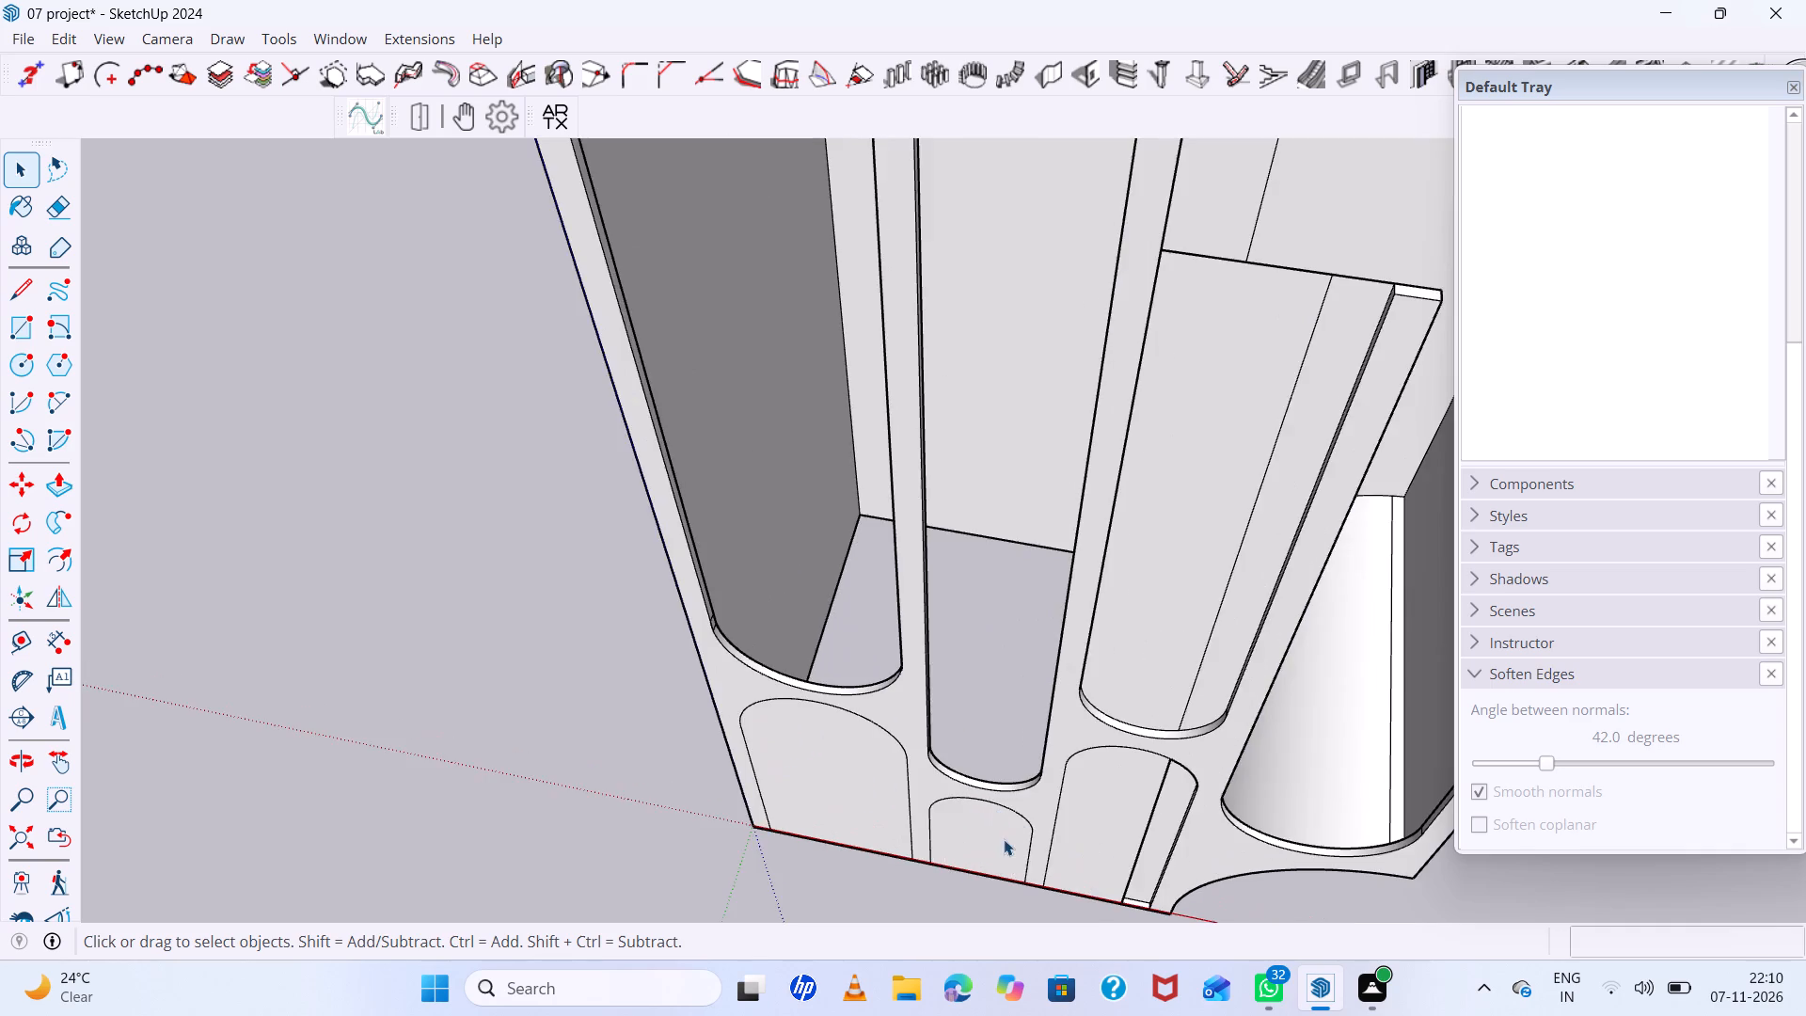
middle_click_drag(1019, 822, 1181, 634)
scroll(1222, 734, "up", 5)
left_click(1238, 725)
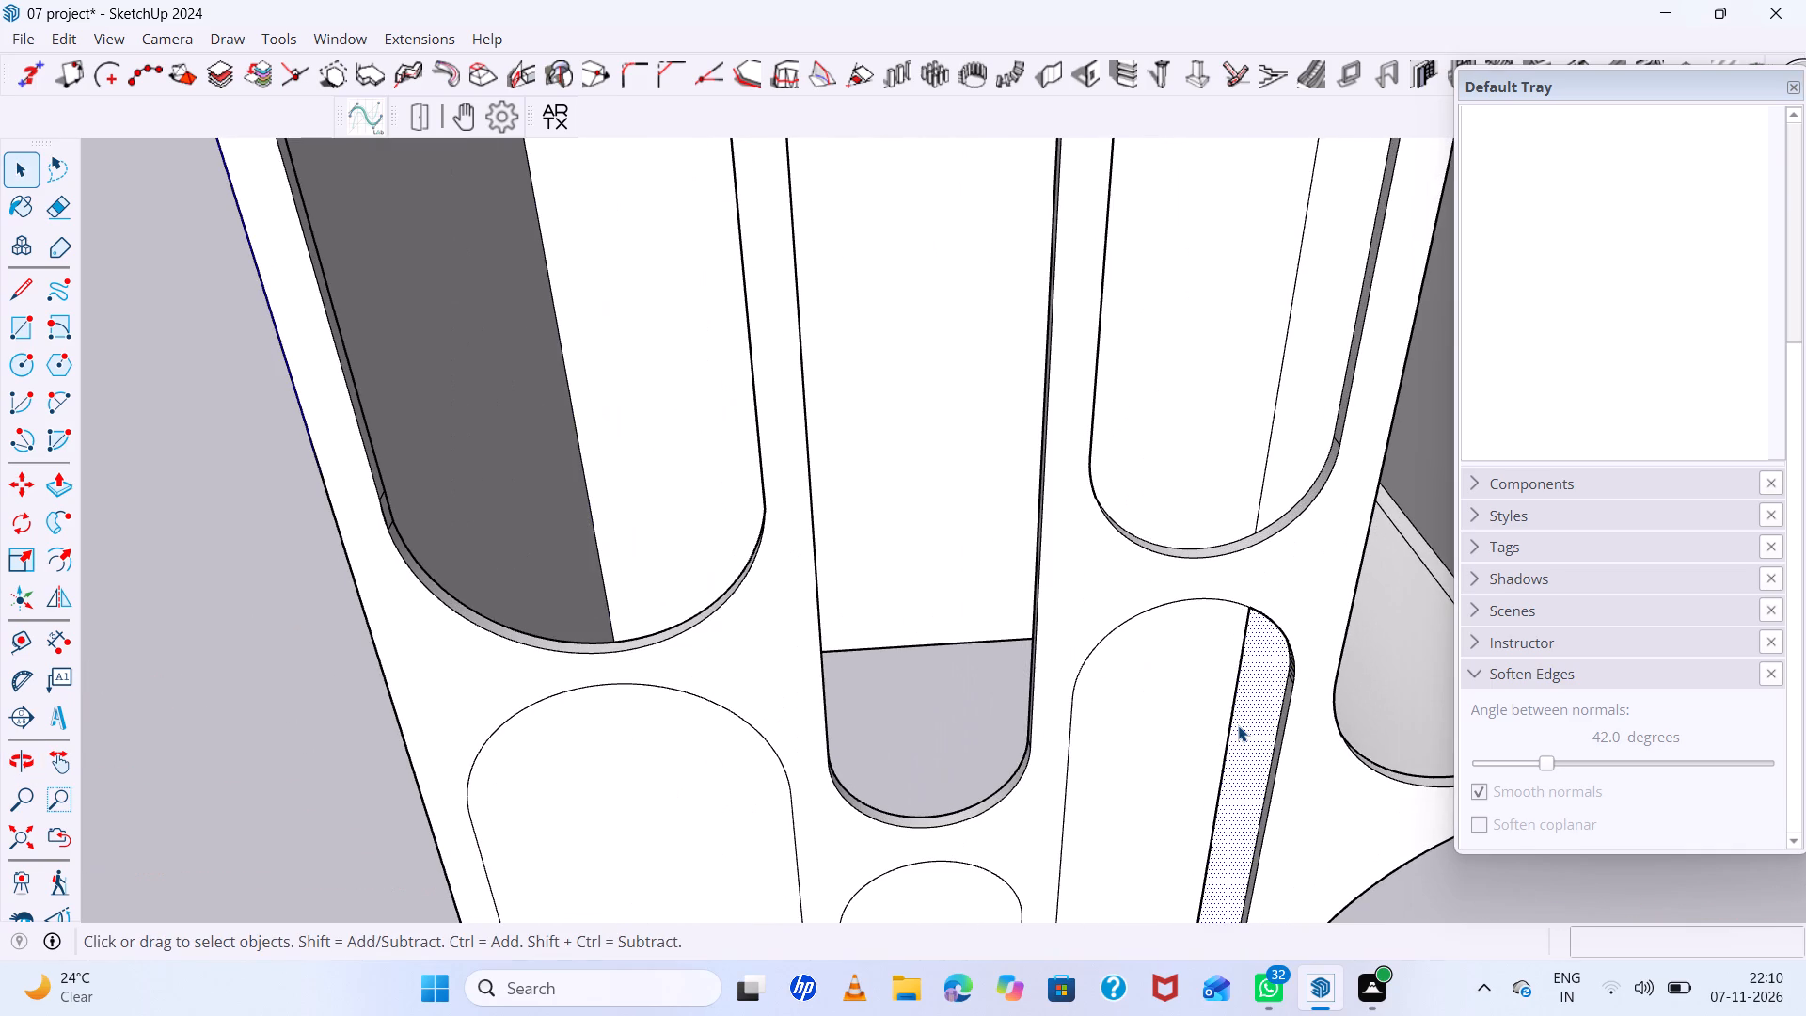
key("ctrl+x")
left_click(1178, 730)
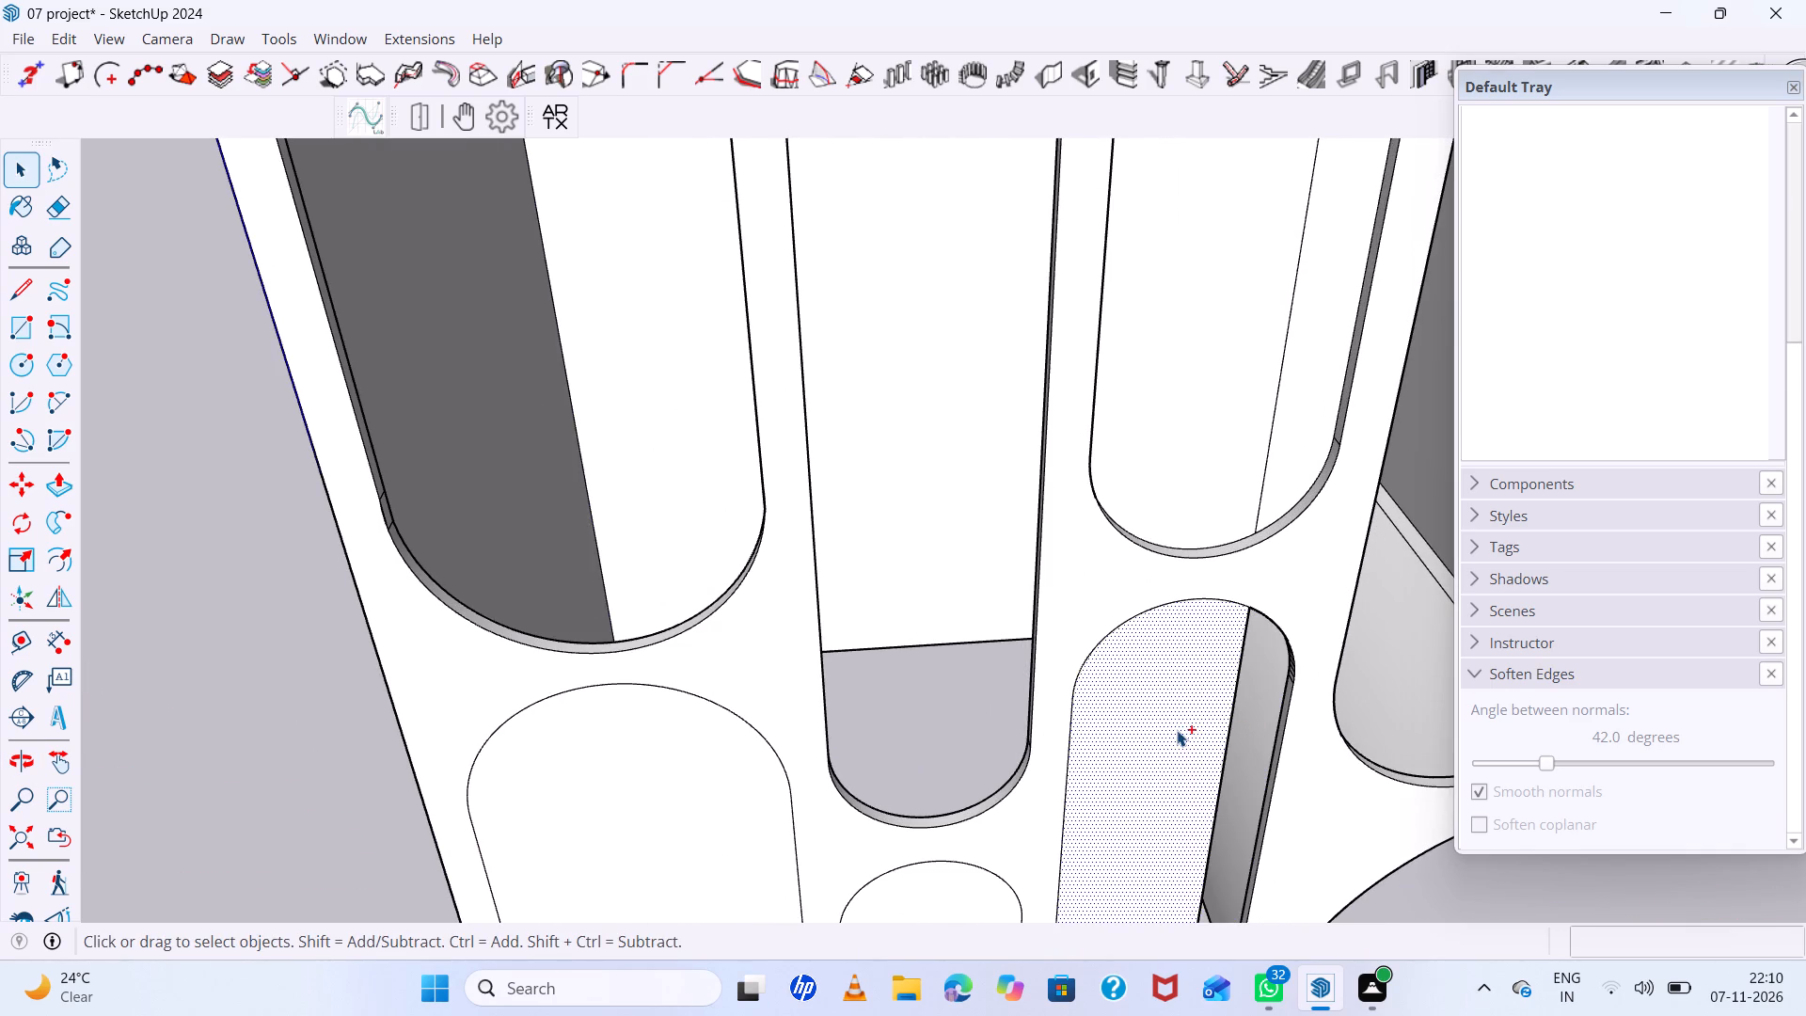
key("ctrl+x")
Erase the stray vertical edges and the bottom edge left in that lower arch opening.
scroll(1177, 726, "down", 6)
scroll(1239, 725, "up", 6)
middle_click_drag(1131, 766, 1288, 785)
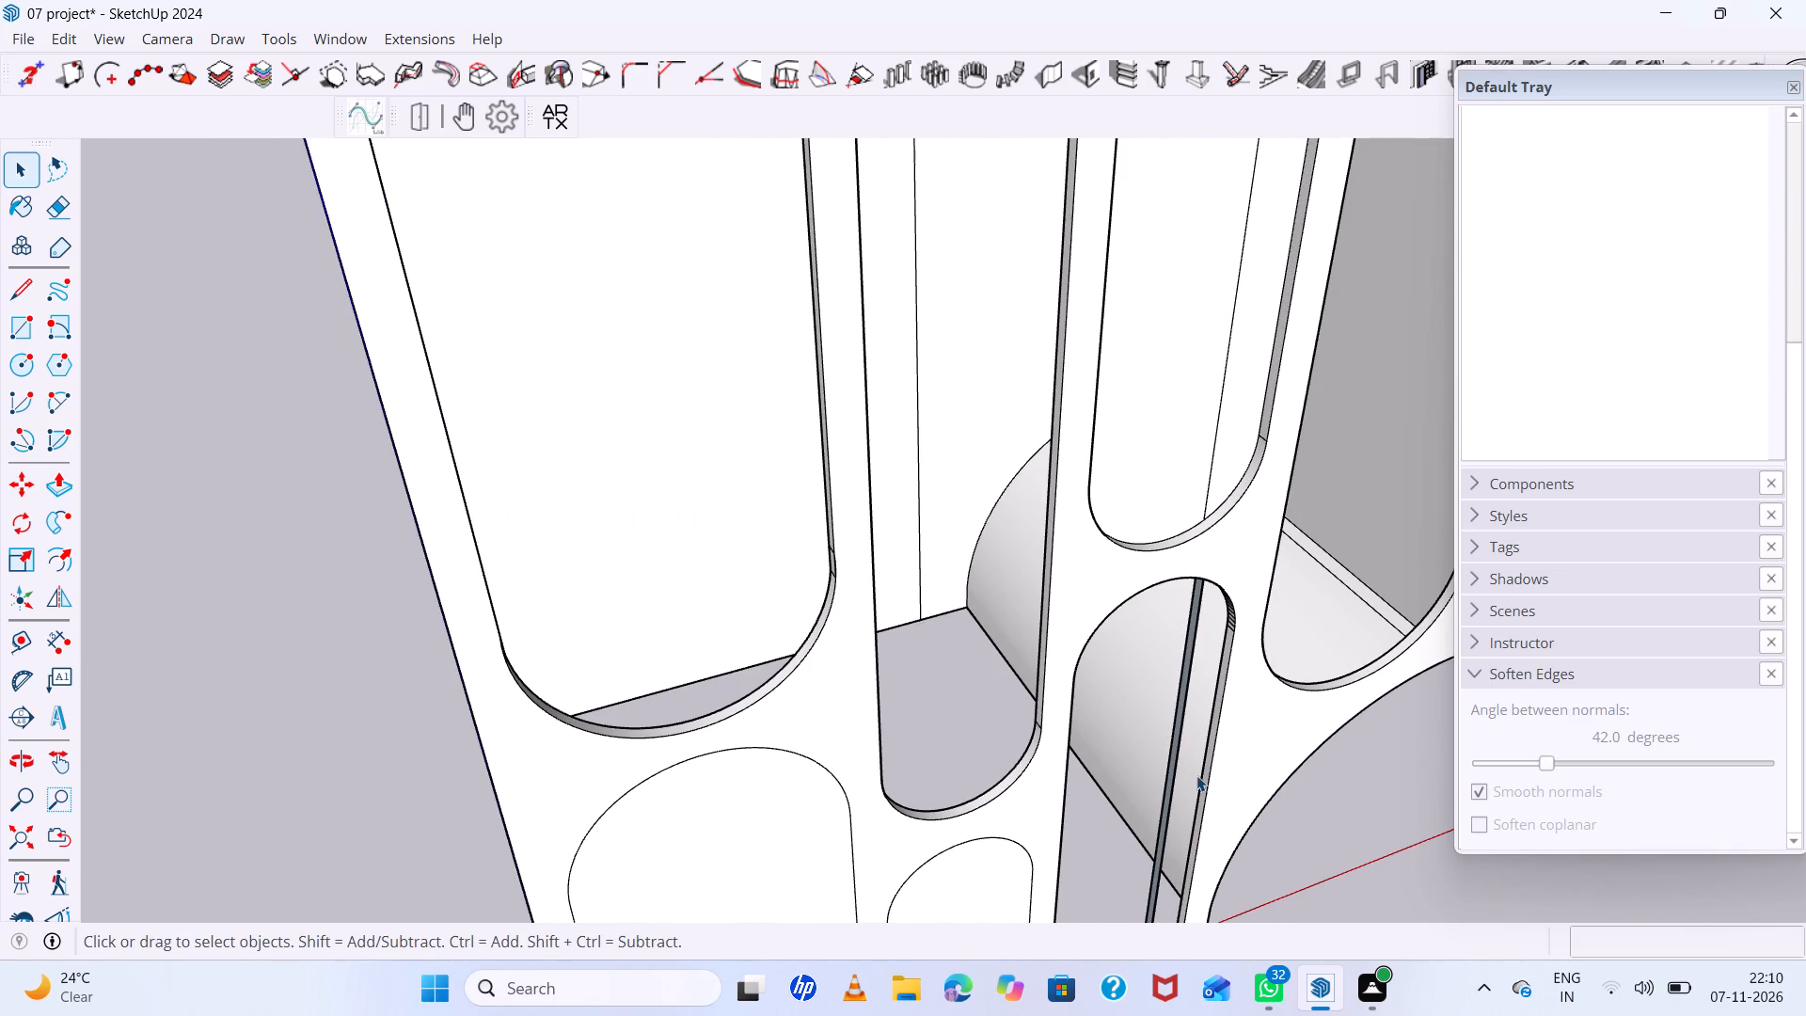
key("e")
double_click(1179, 764)
left_click(1171, 754)
scroll(1018, 740, "down", 5)
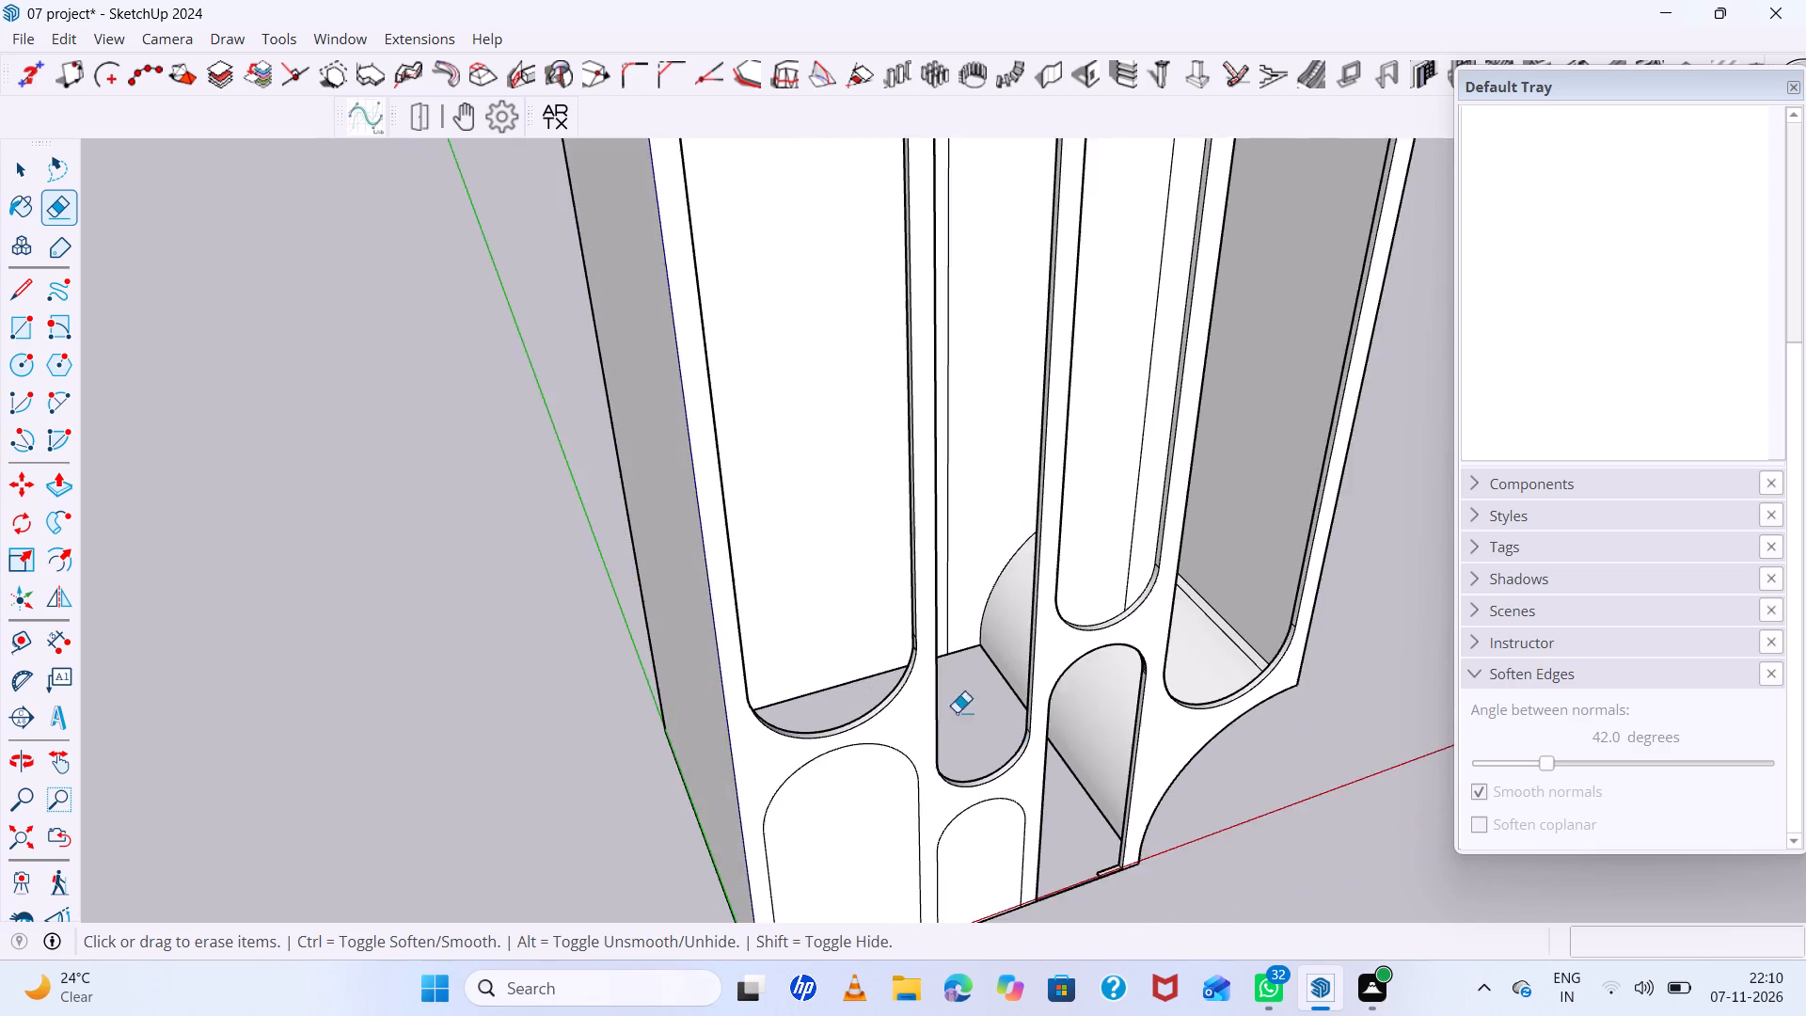
scroll(957, 712, "down", 7)
middle_click_drag(943, 779, 936, 705)
scroll(1006, 777, "up", 6)
left_click_drag(971, 790, 990, 852)
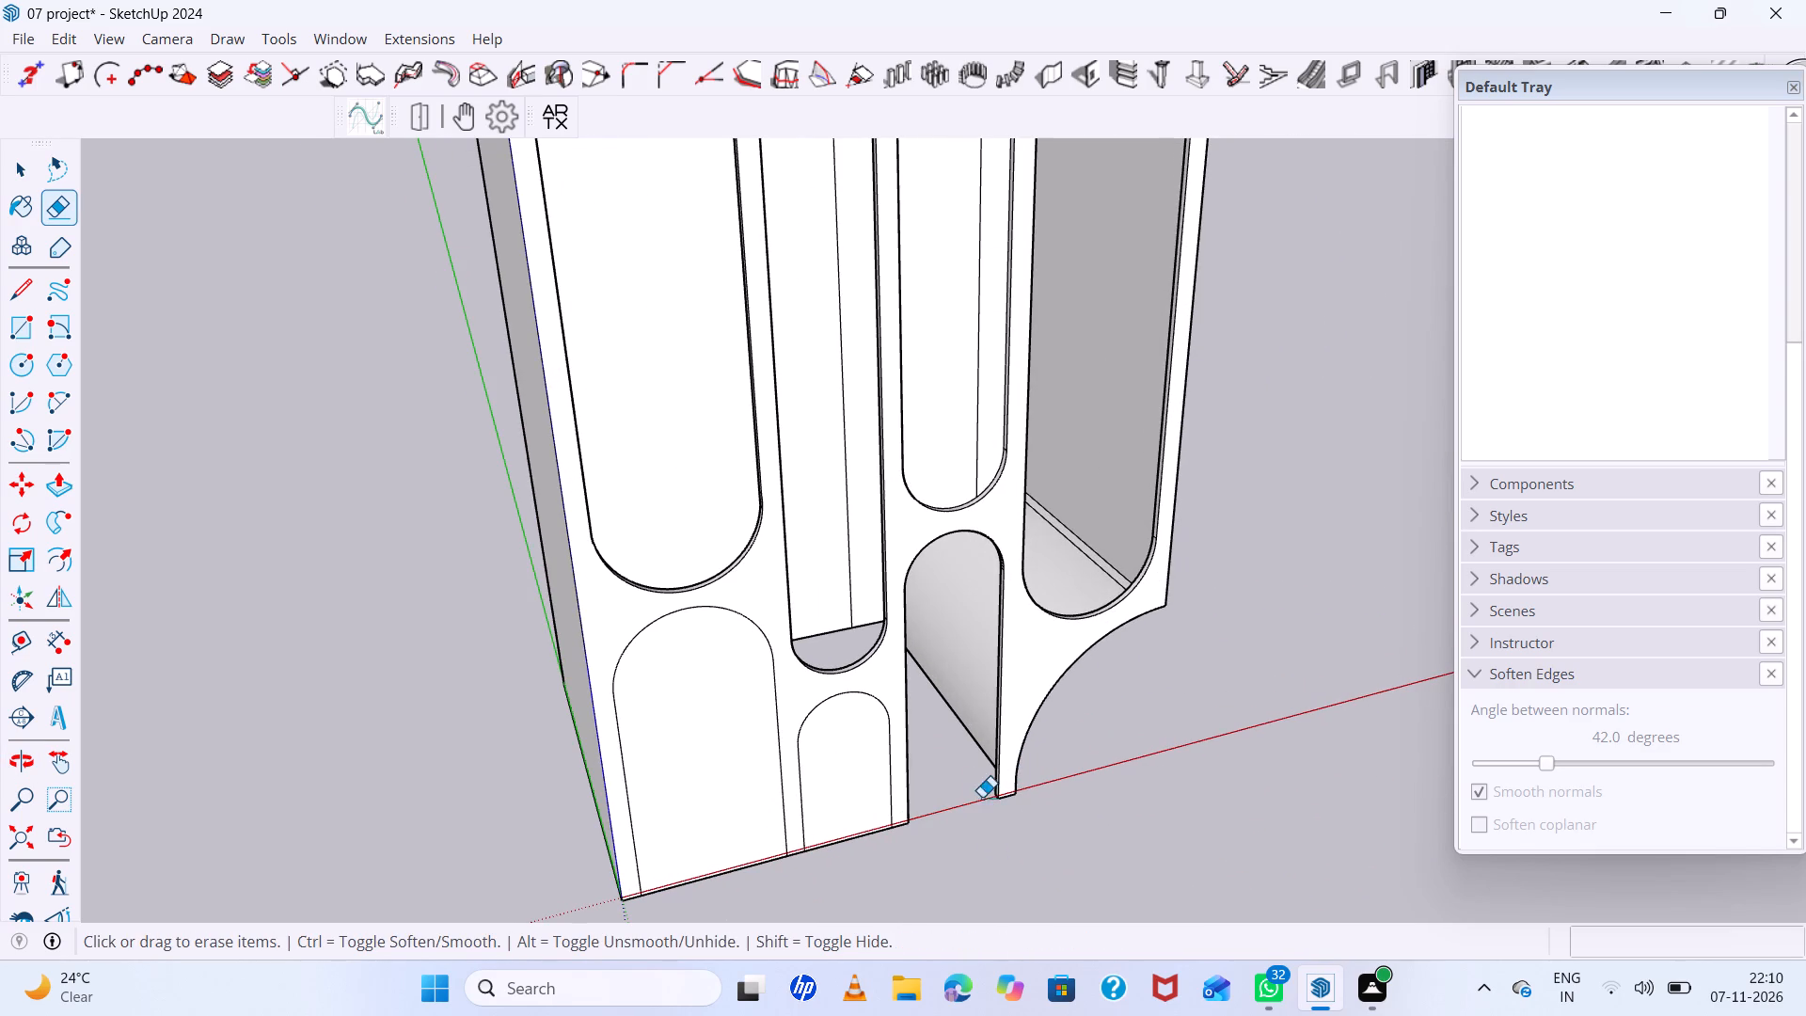
Push the small middle arch face in through the wall thickness to open it.
key("space")
left_click(861, 763)
key("p")
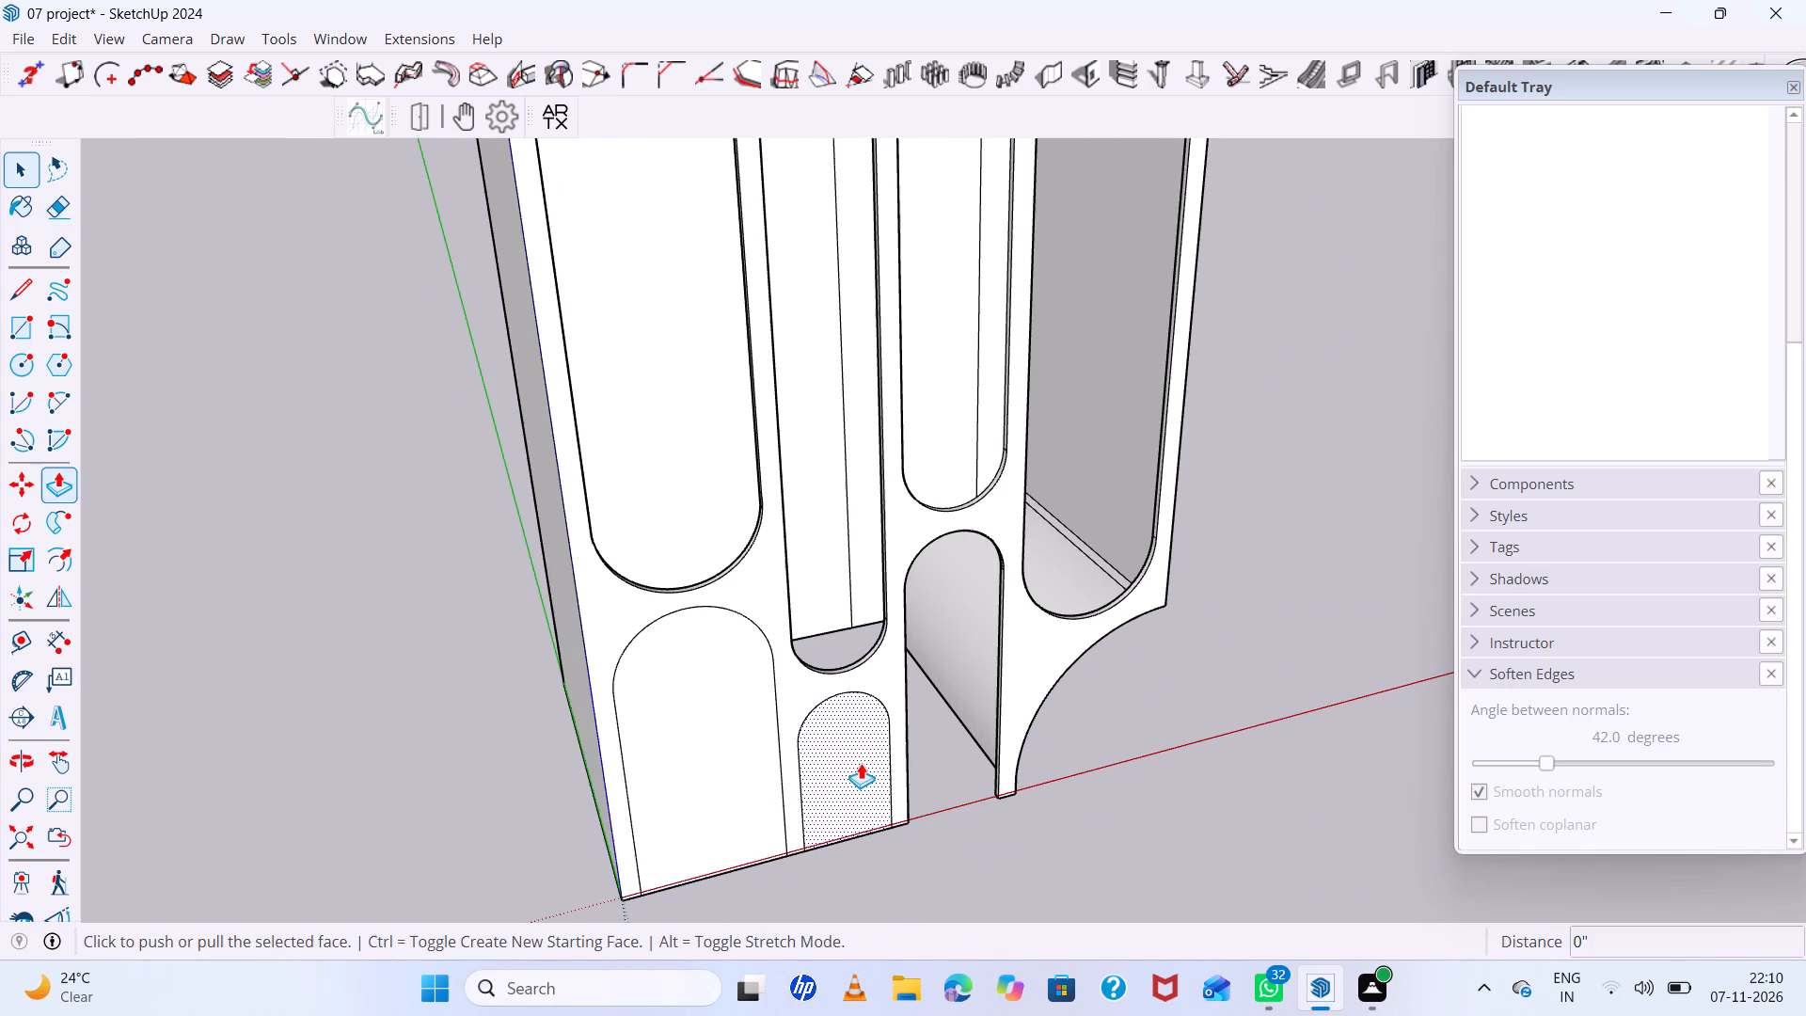
left_click(861, 763)
scroll(855, 659, "up", 12)
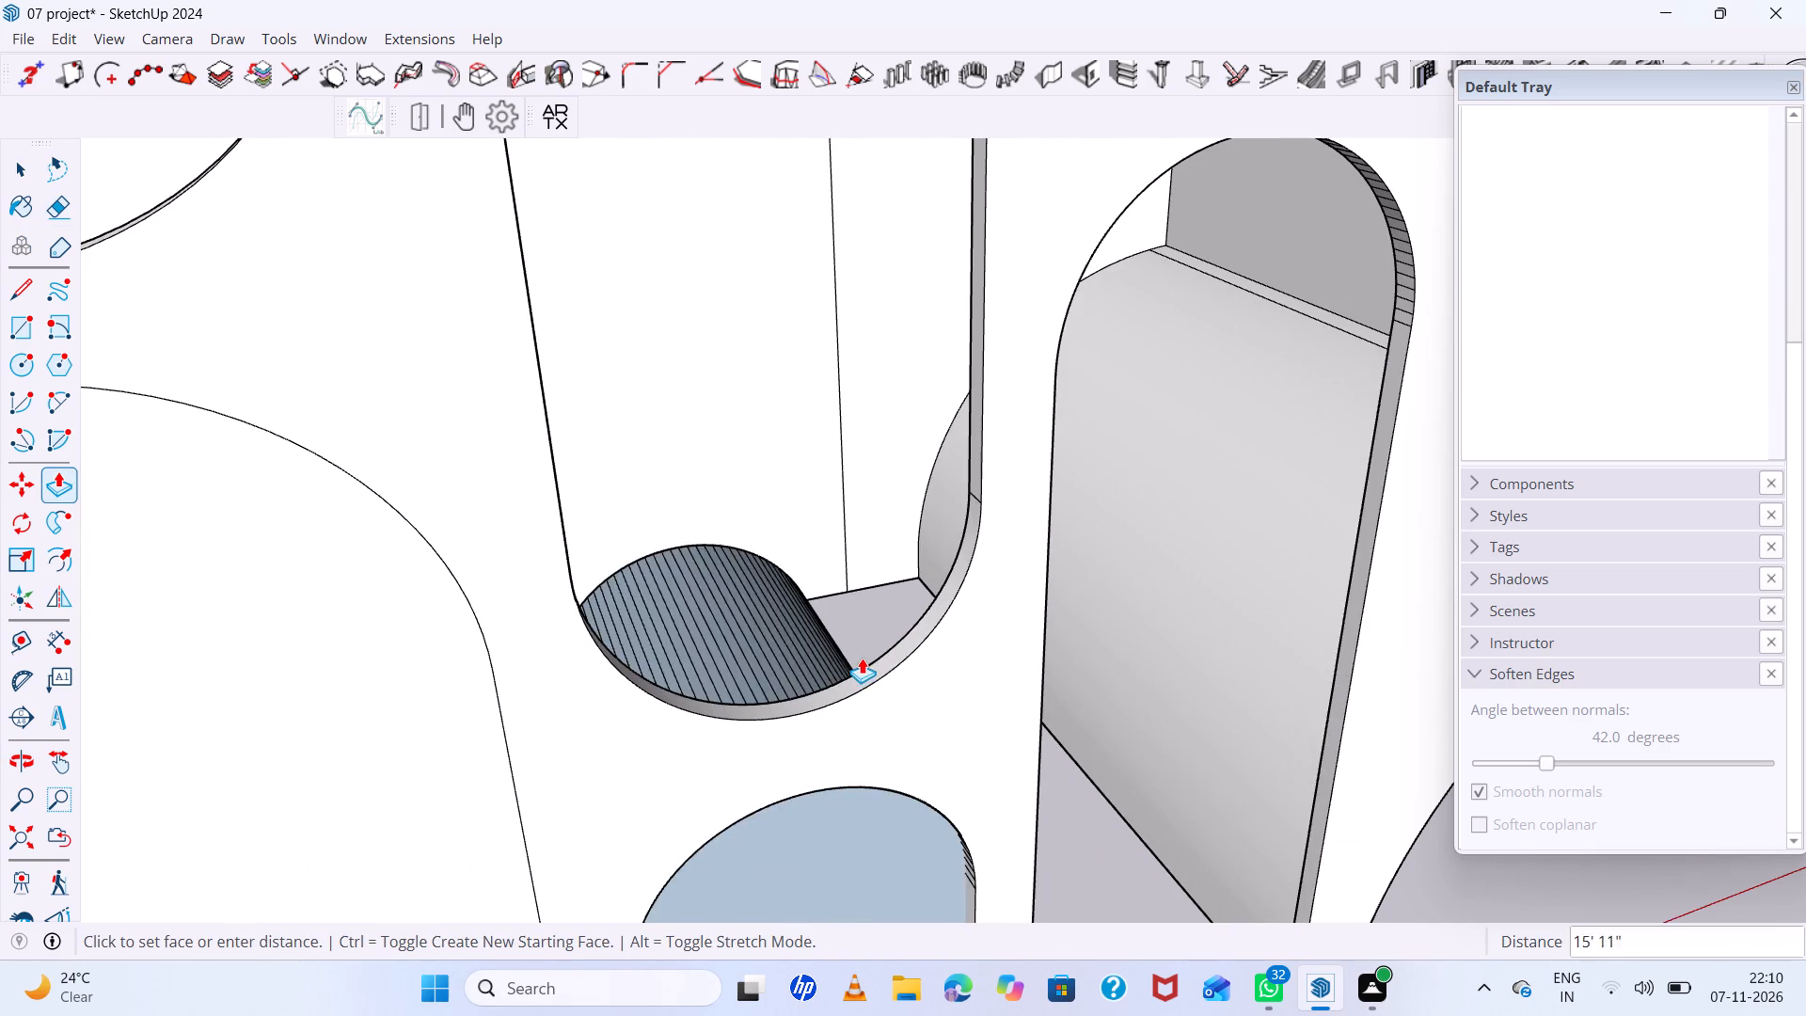
left_click(868, 663)
scroll(867, 641, "down", 12)
Push the wide lower arch face under the widest tall opening in 9" to cut it through.
key("space")
left_click(664, 707)
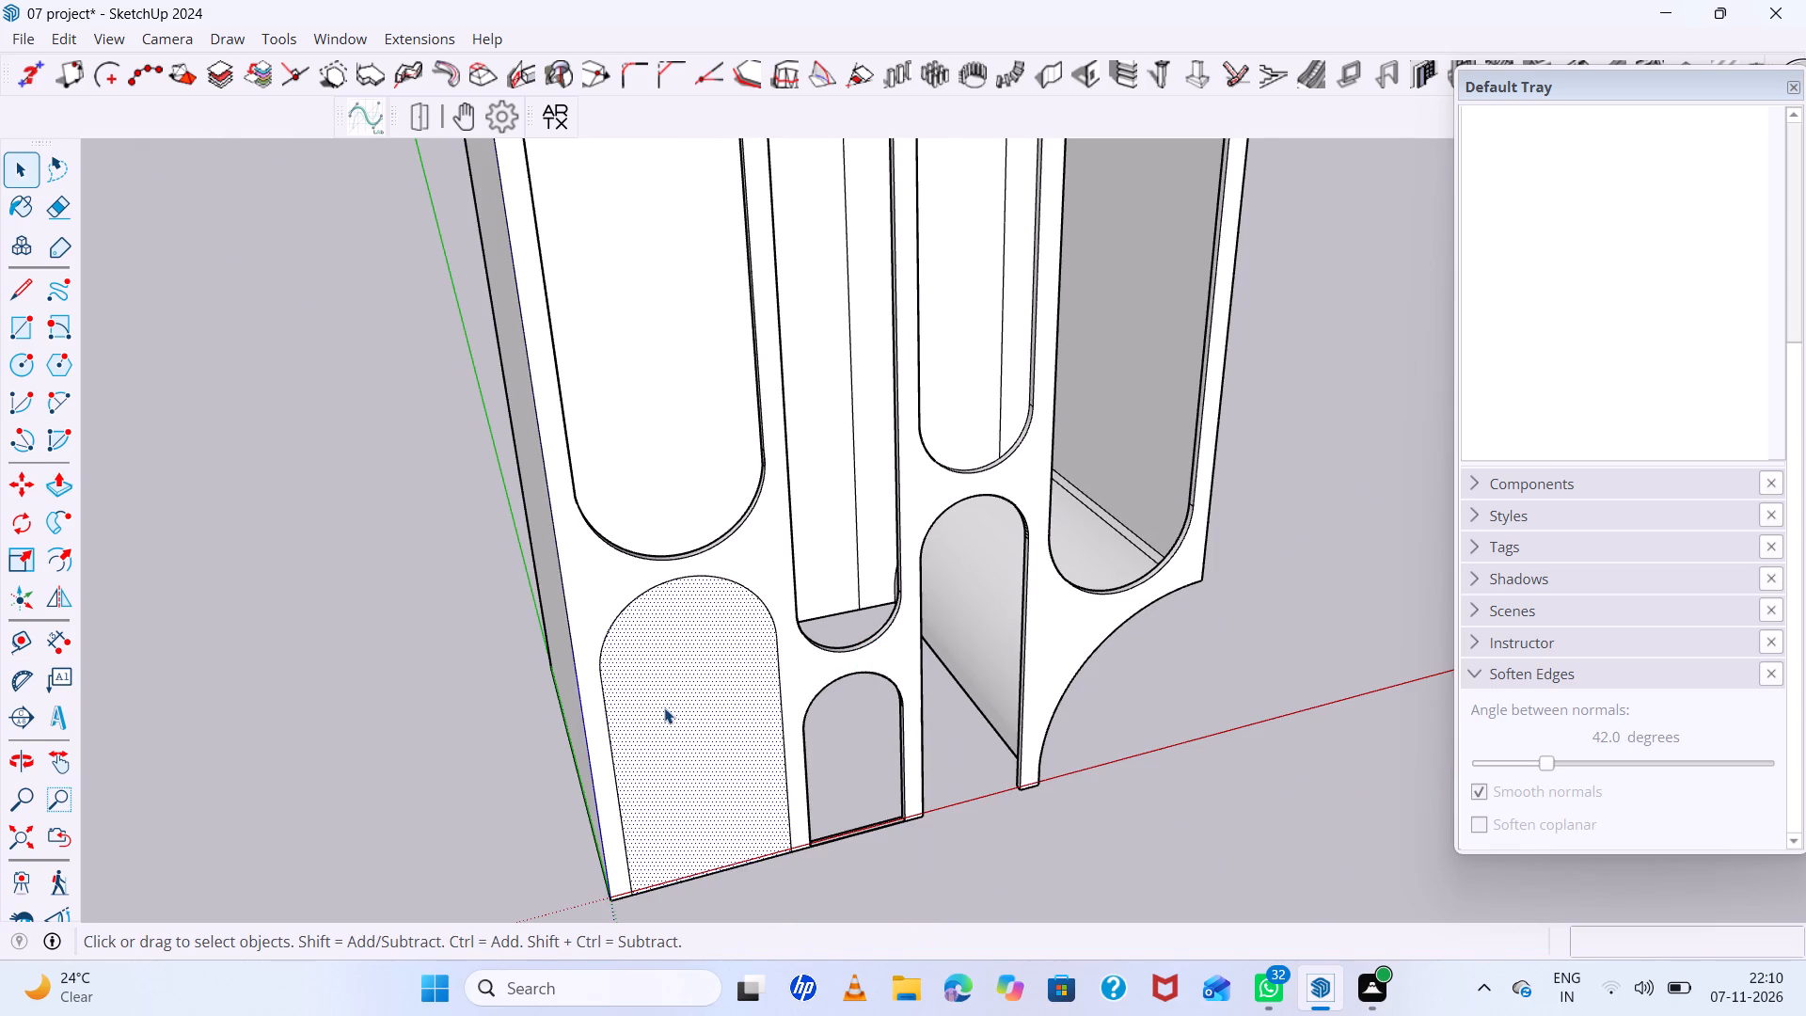
key("p")
left_click(664, 706)
scroll(739, 544, "up", 2)
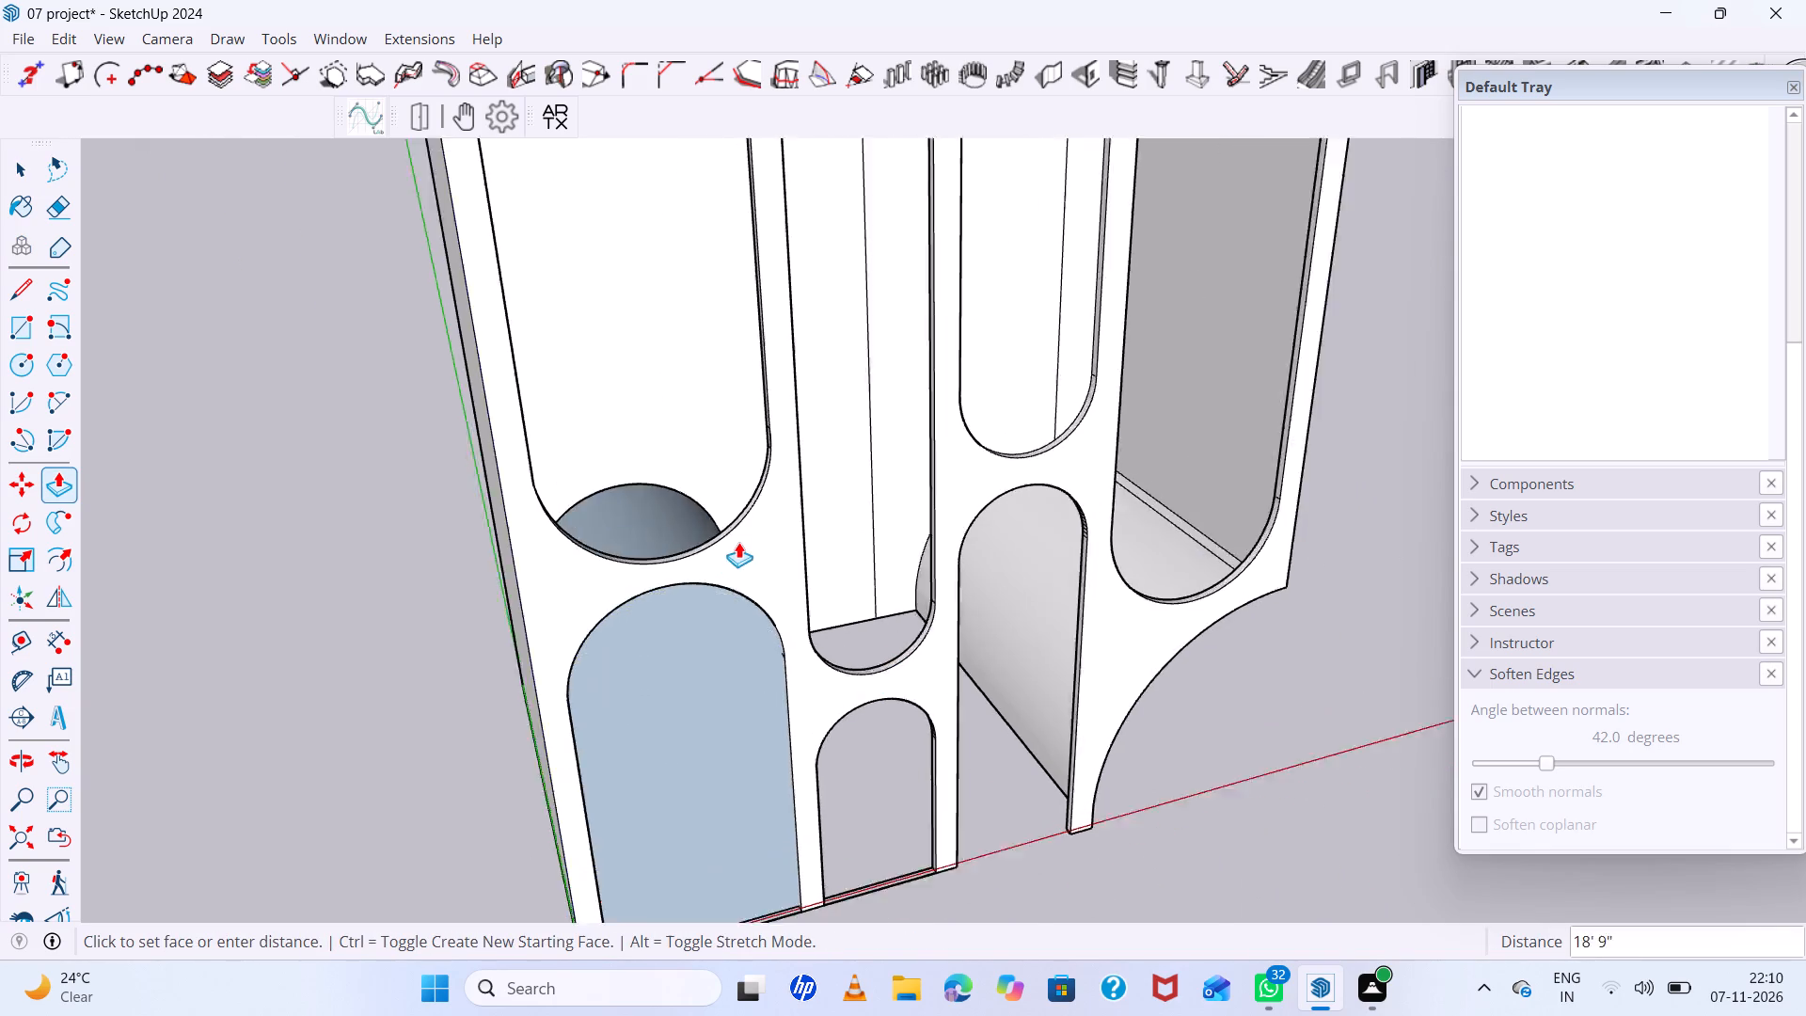
scroll(738, 542, "up", 8)
left_click(733, 523)
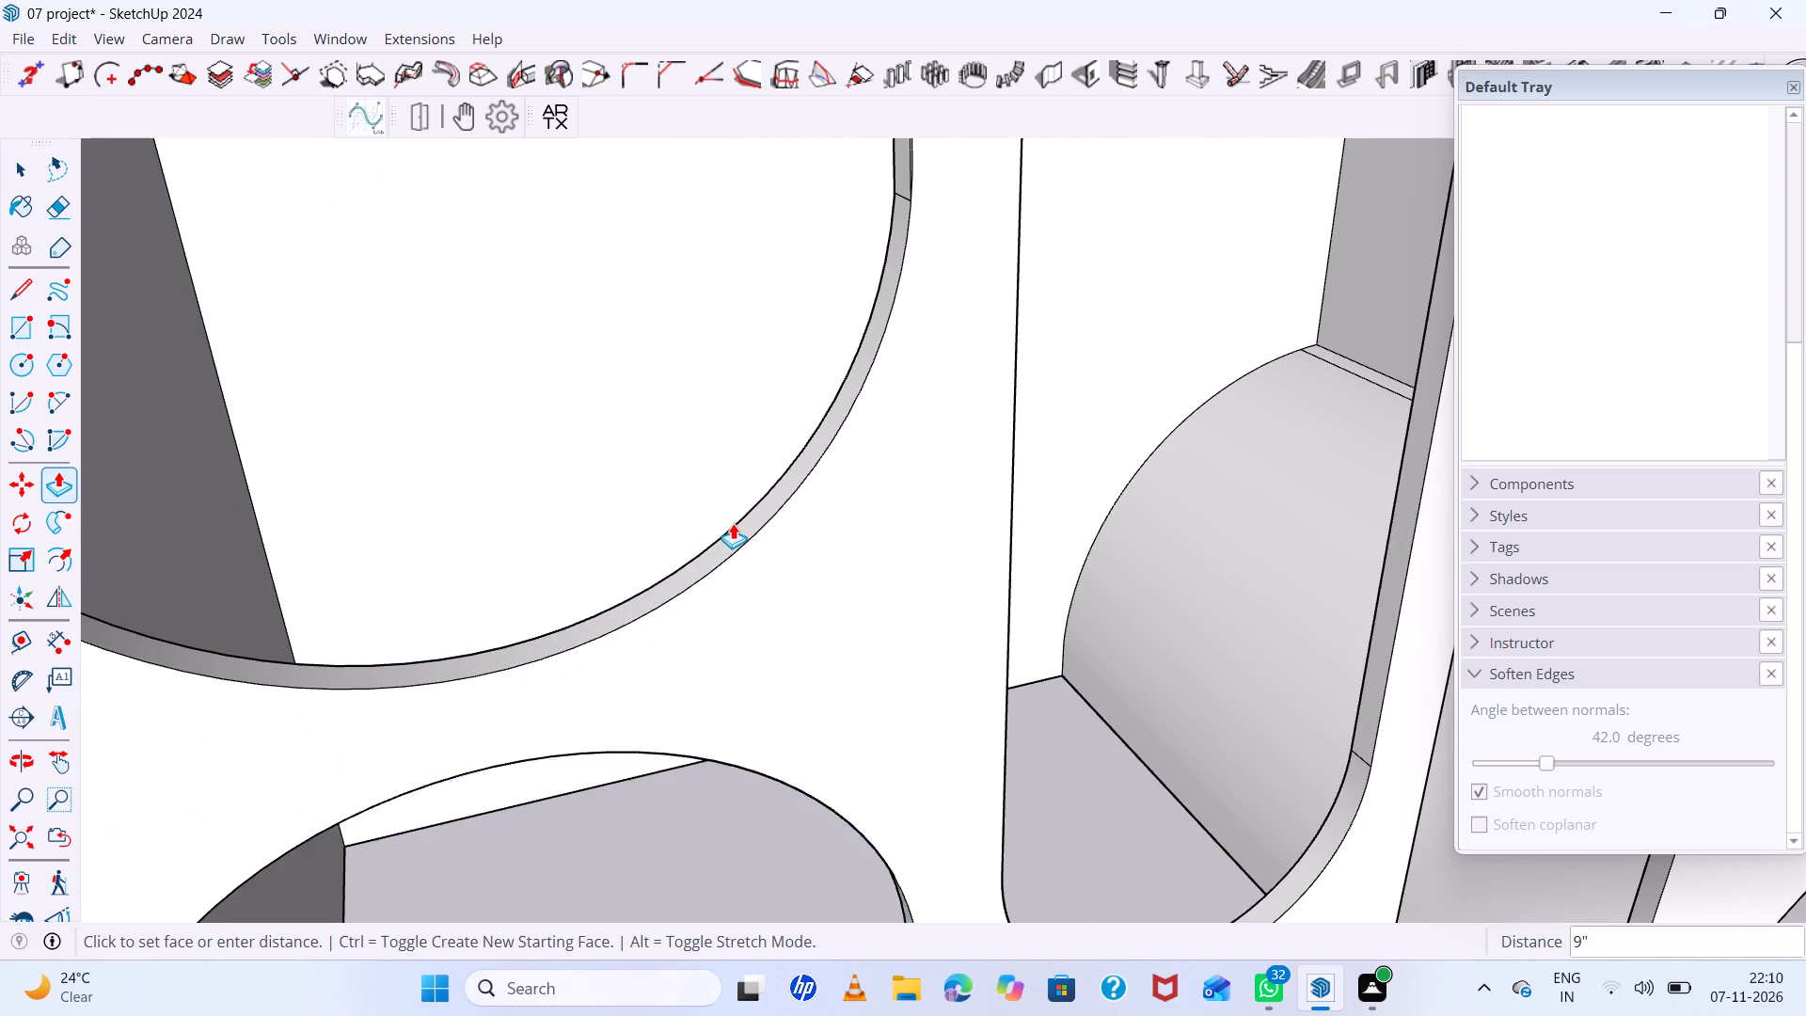
Erase the leftover ground-level edges across the bottoms of the wide and small arch openings.
scroll(730, 525, "down", 20)
scroll(730, 525, "down", 6)
middle_click_drag(879, 659, 843, 721)
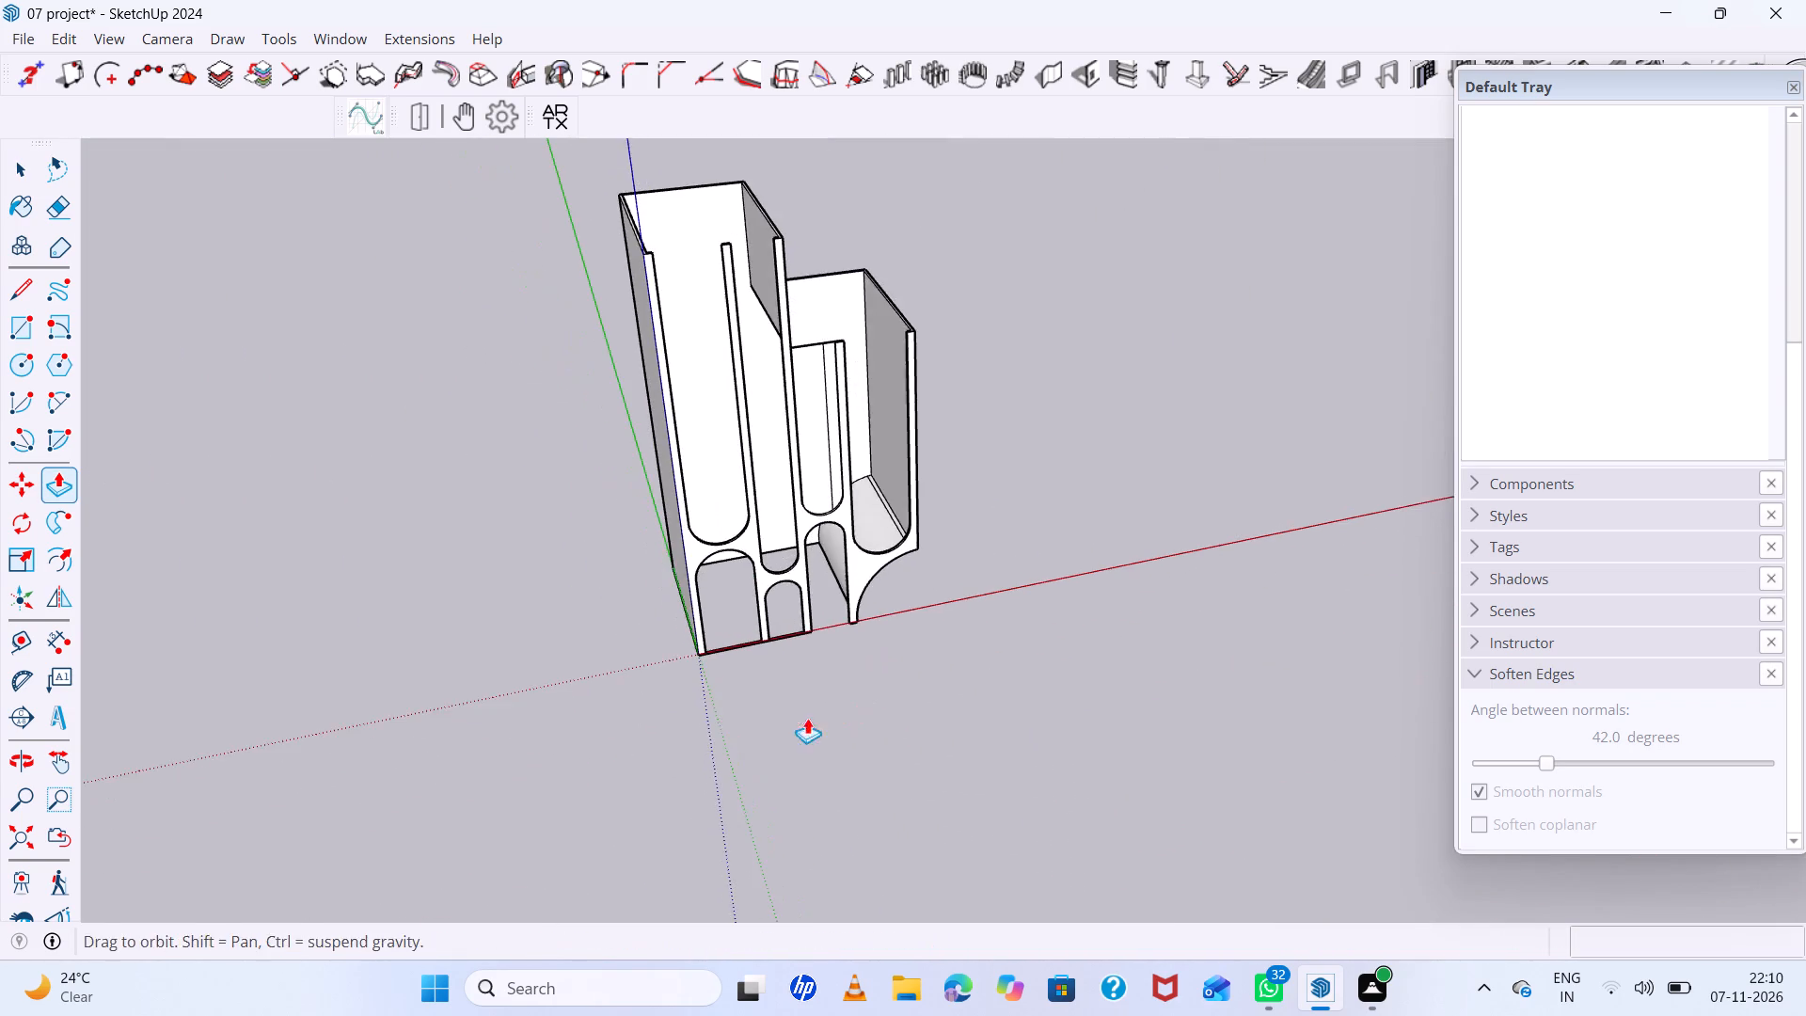
key("space")
scroll(737, 682, "up", 6)
key("e")
left_click_drag(727, 622, 750, 661)
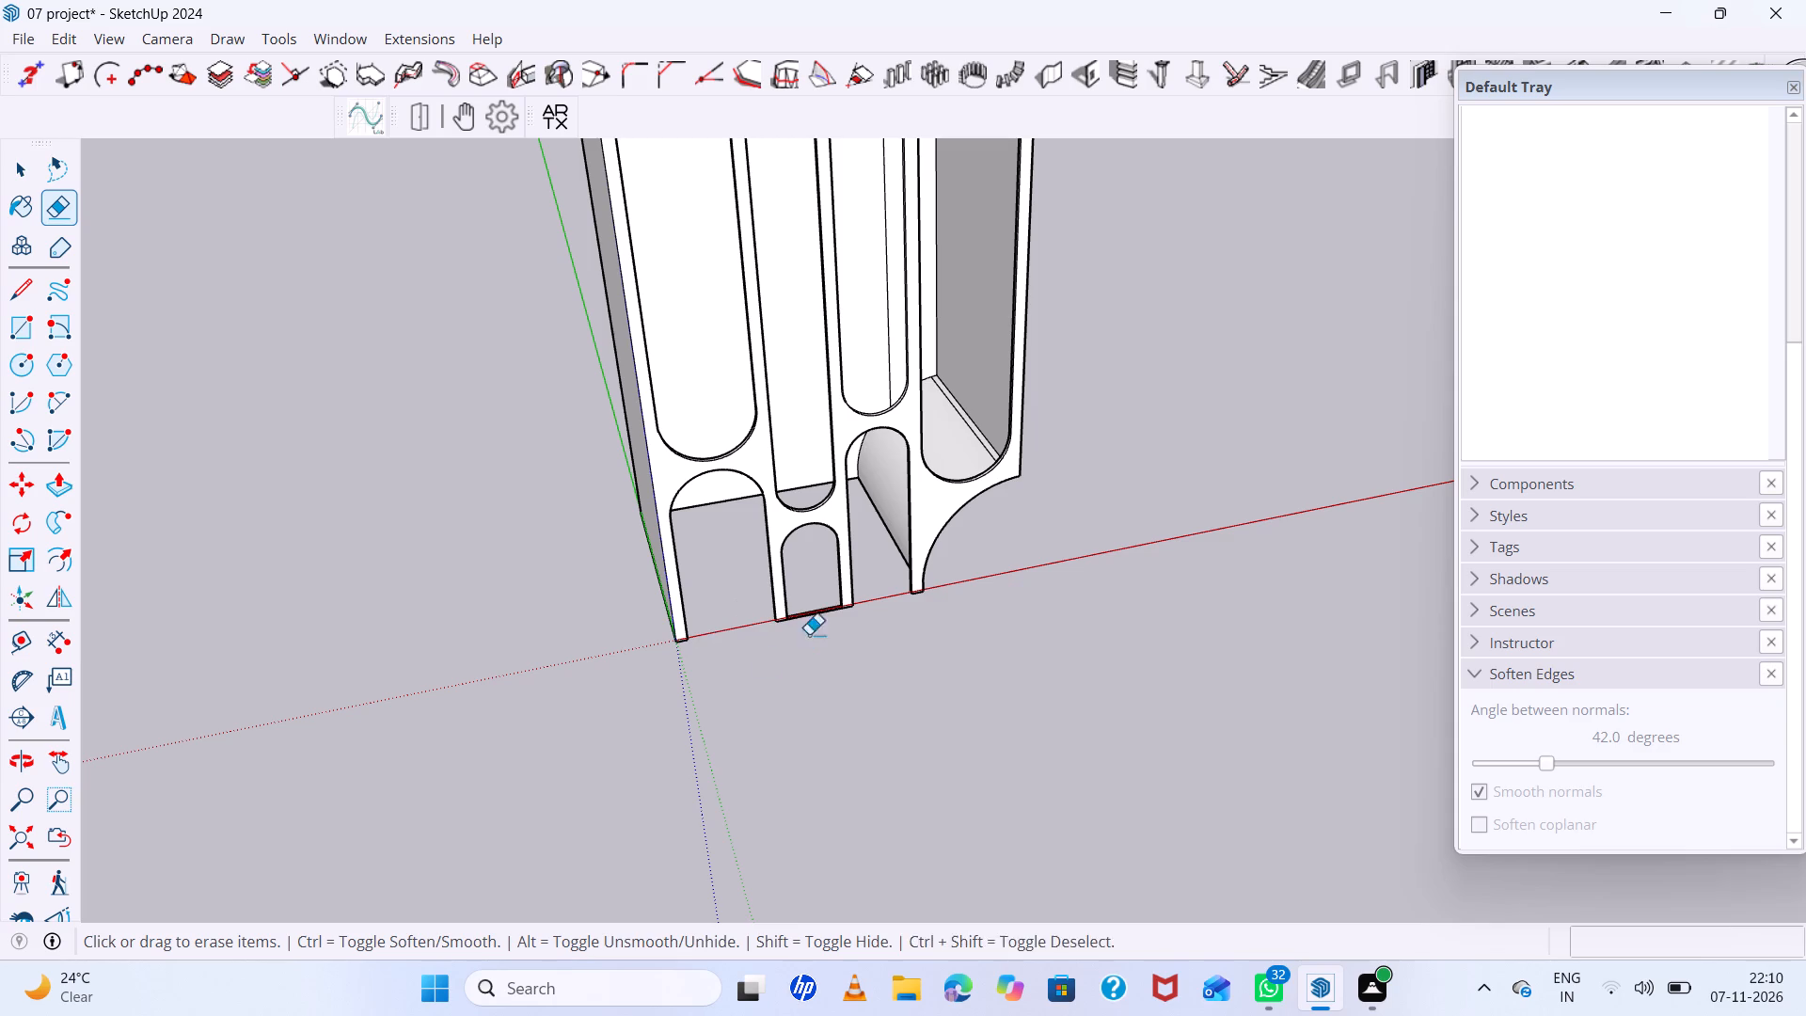
left_click(811, 611)
left_click_drag(811, 608, 848, 667)
Delete the thin leftover strip alongside the curved surface inside the shorter block's wide opening.
scroll(801, 677, "down", 11)
middle_click_drag(877, 712, 514, 743)
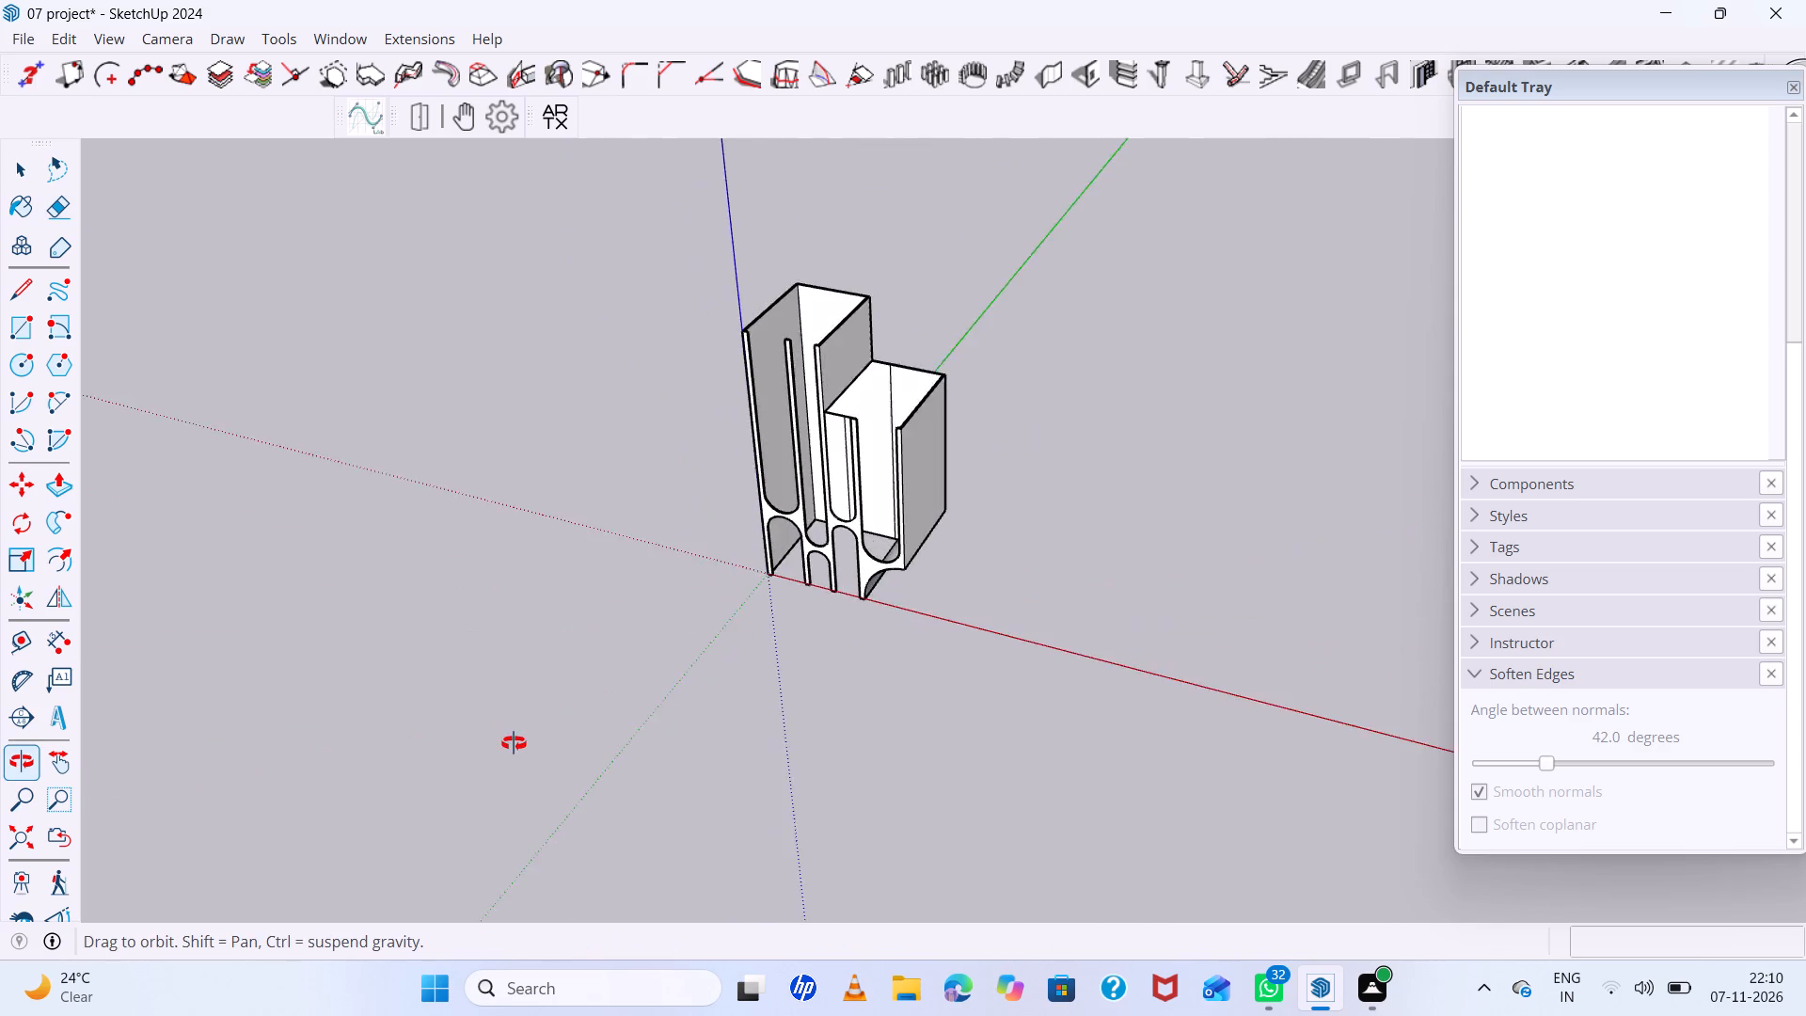
middle_click_drag(514, 743, 772, 842)
scroll(842, 548, "up", 4)
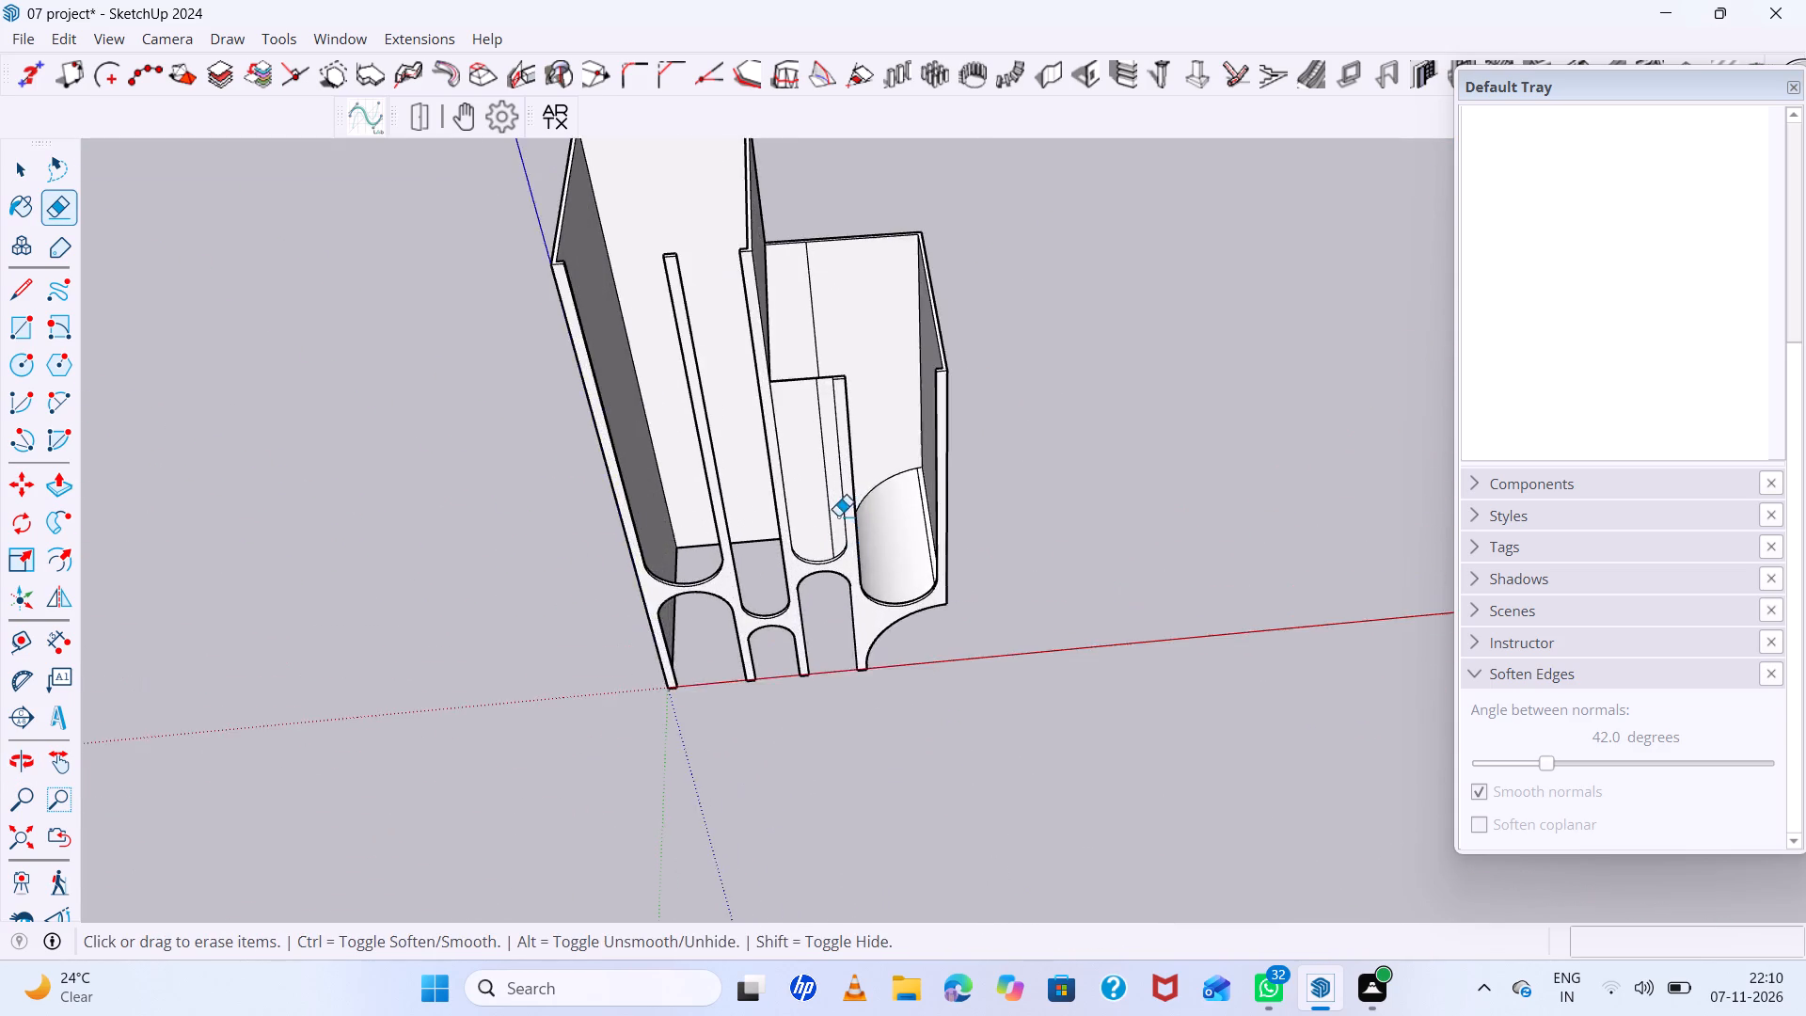
scroll(838, 516, "up", 6)
key("space")
left_click(953, 533)
left_click(954, 542)
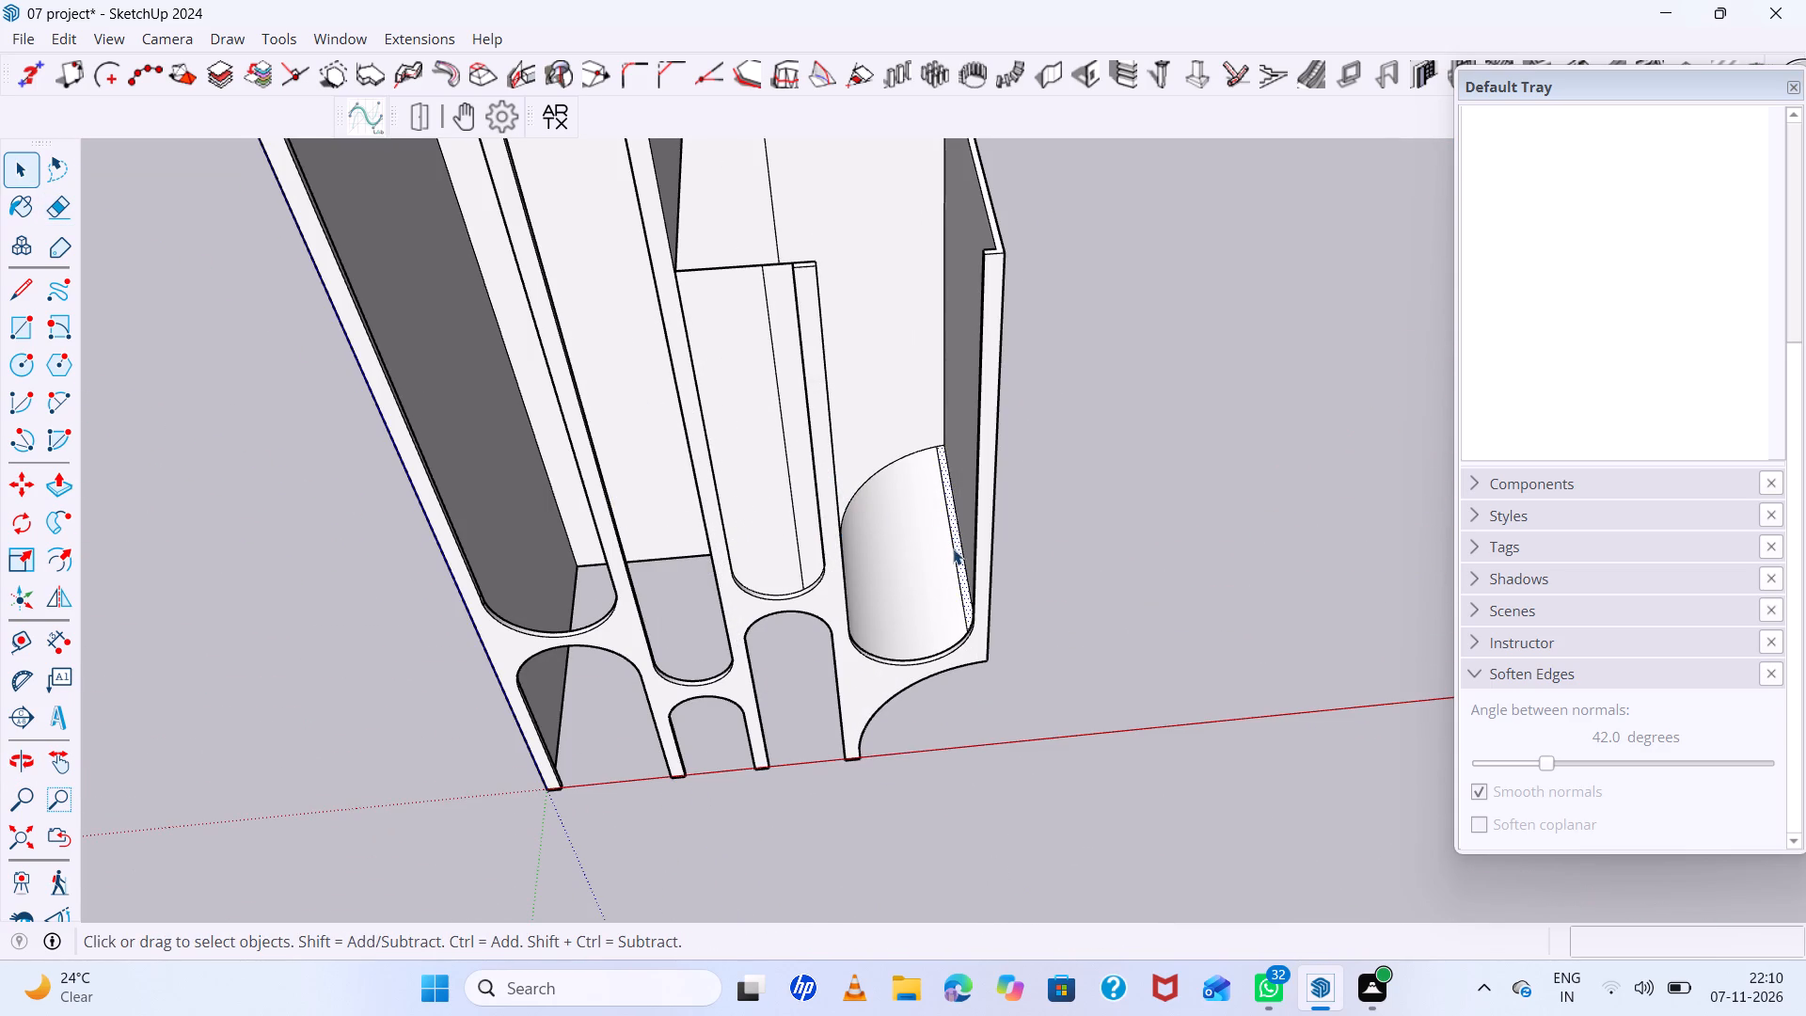
left_click(952, 559)
key("Delete")
Delete the stray vertical line dividing the shorter block's back wall.
scroll(935, 569, "down", 6)
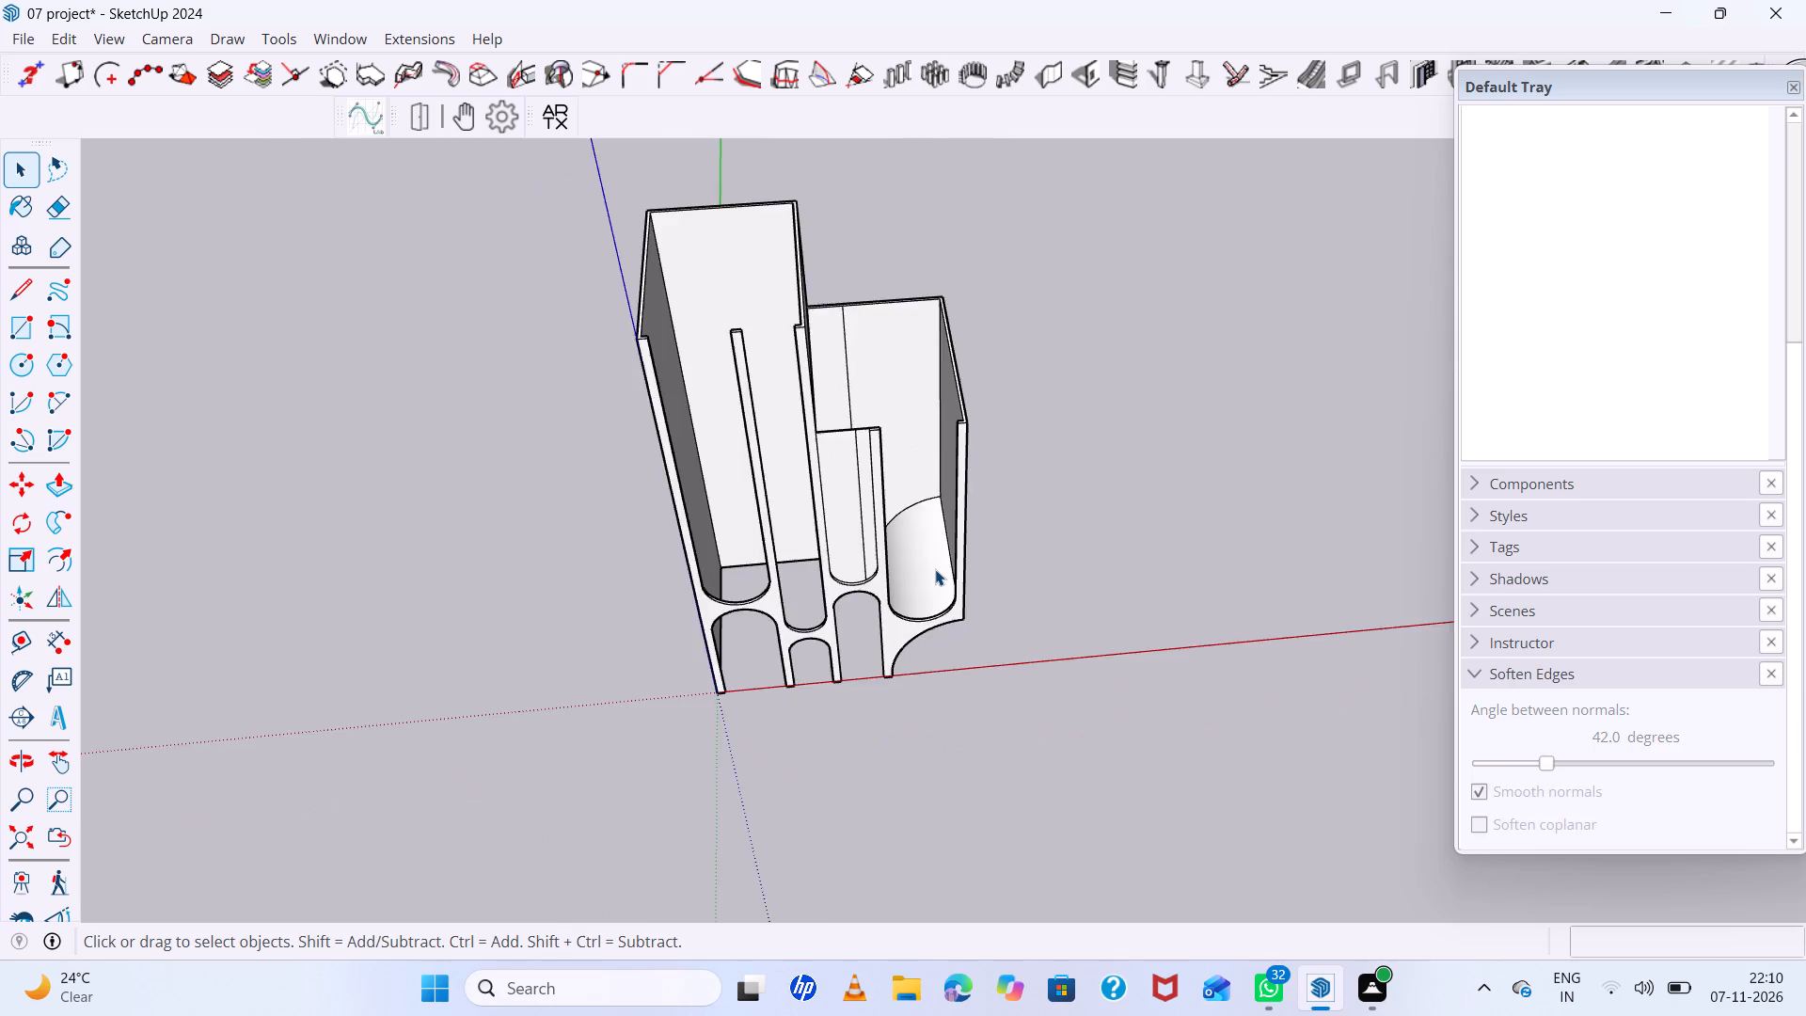
scroll(935, 569, "down", 4)
middle_click_drag(937, 535, 746, 399)
scroll(903, 414, "up", 6)
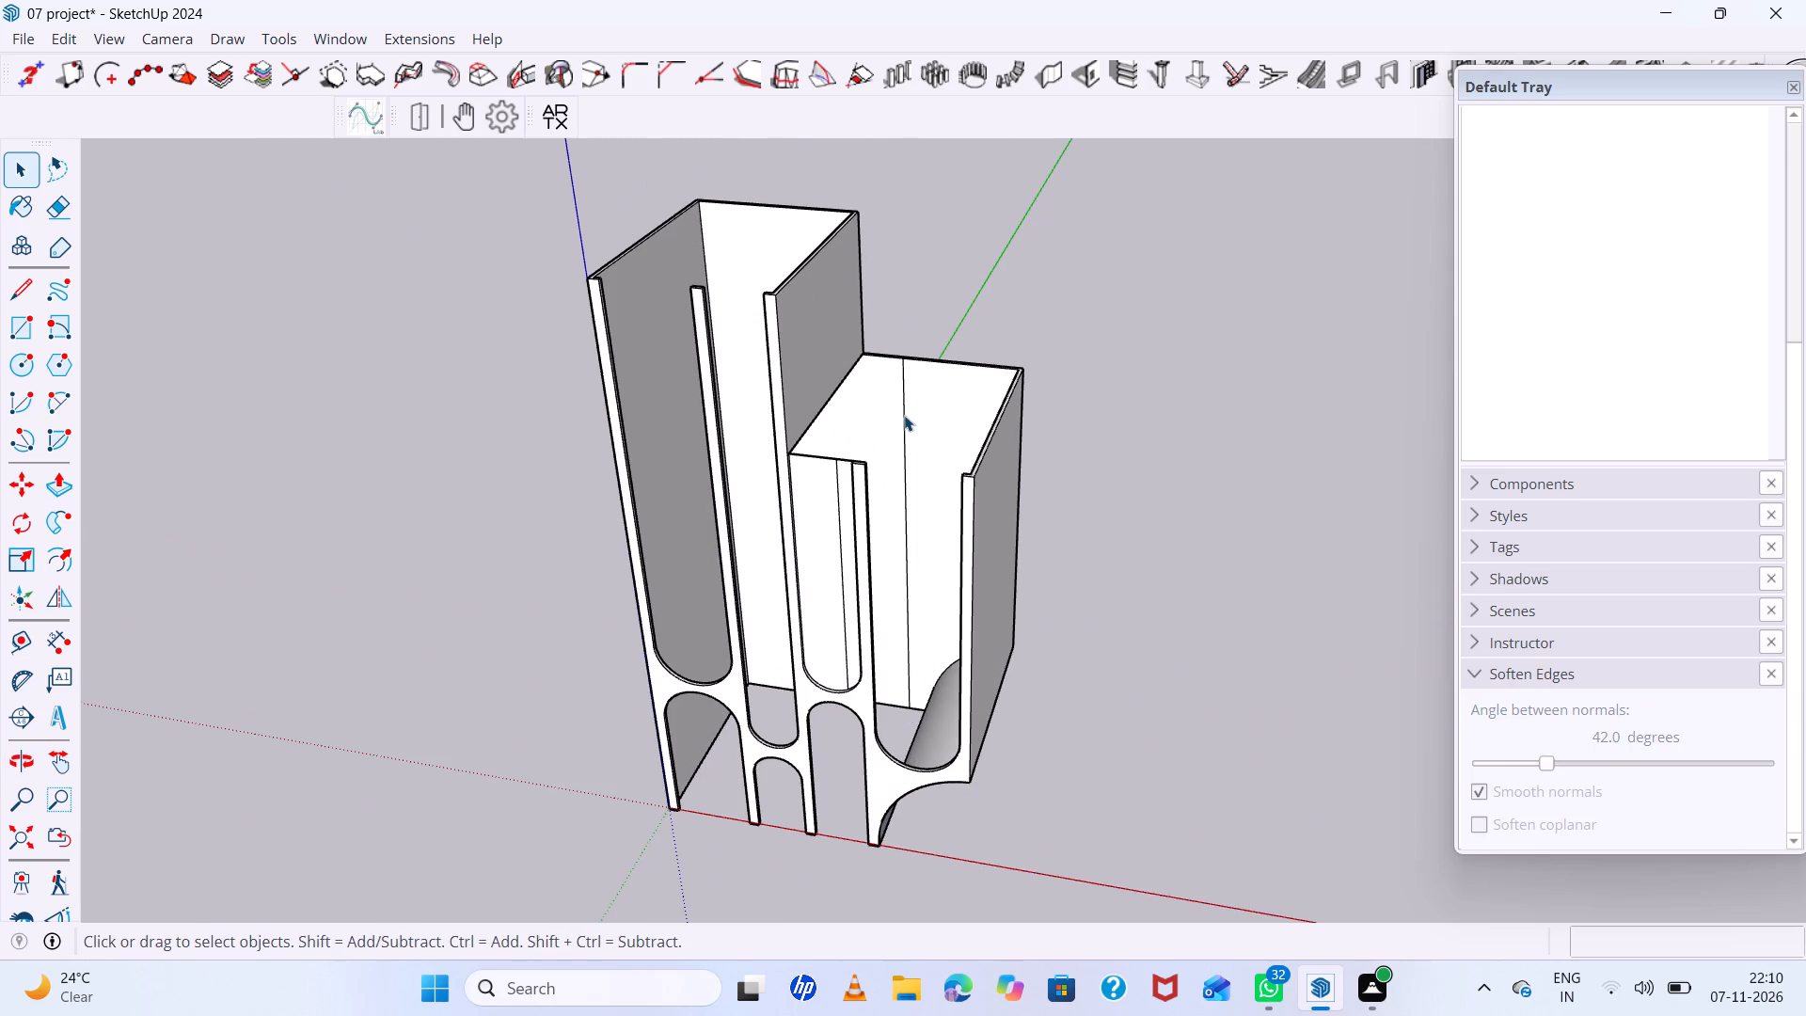
left_click(904, 415)
key("Delete")
Cut out the stray vertical line and the leftover face filling the shorter block's narrow tall opening.
scroll(784, 521, "down", 6)
middle_click_drag(975, 572, 1163, 489)
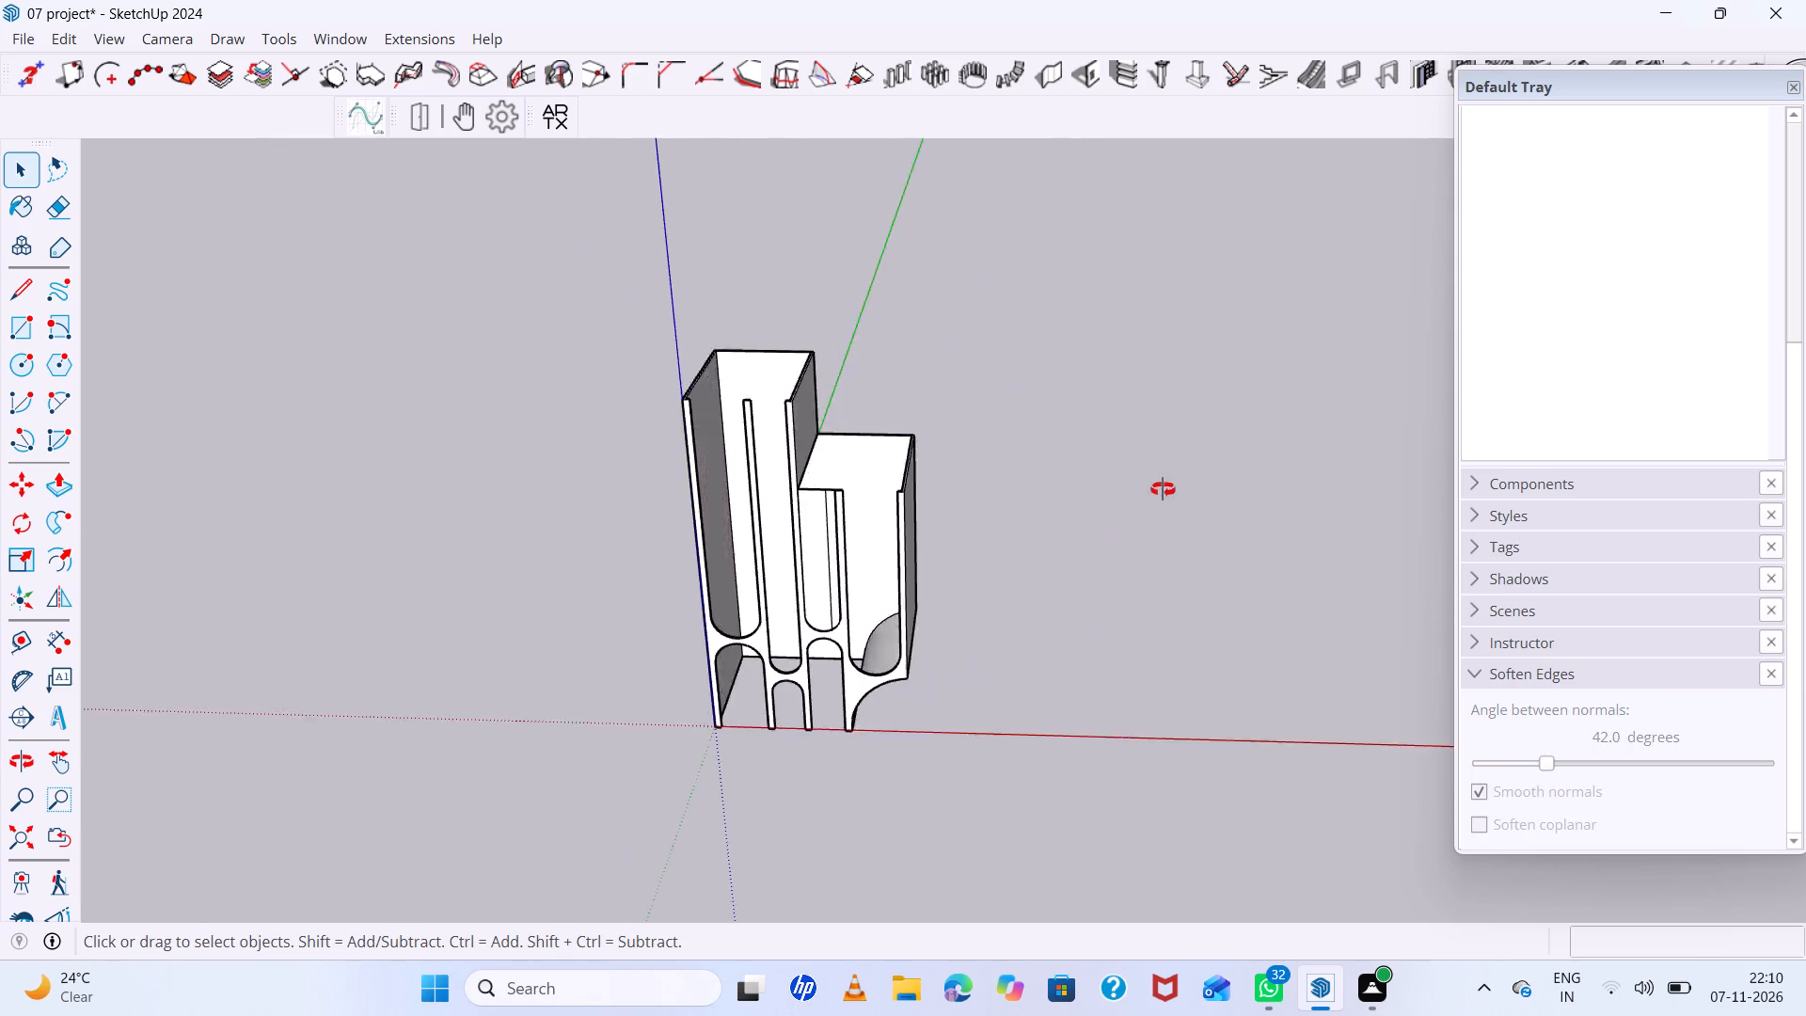
middle_click_drag(1163, 489, 1265, 429)
scroll(853, 547, "up", 11)
left_click(863, 540)
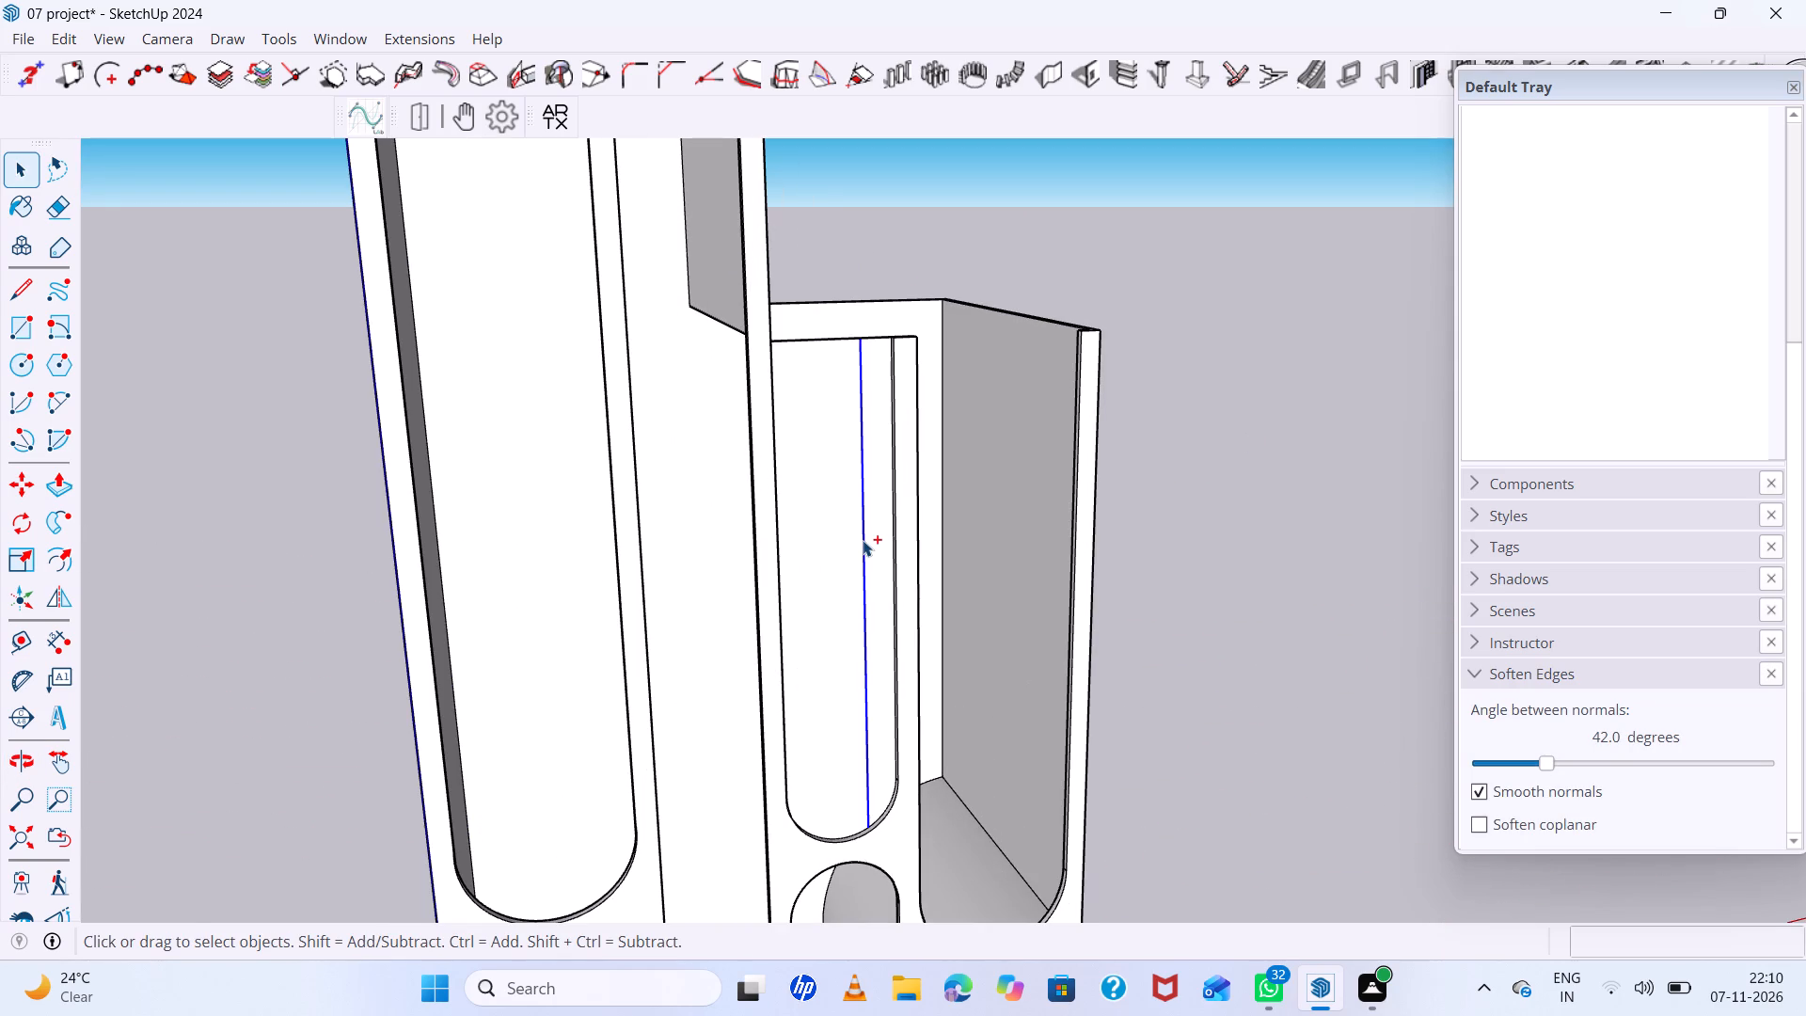
key("ctrl+x")
left_click(815, 551)
key("ctrl+x")
Erase the leftover edges at the top of the shorter block's narrow tall opening.
scroll(789, 561, "down", 6)
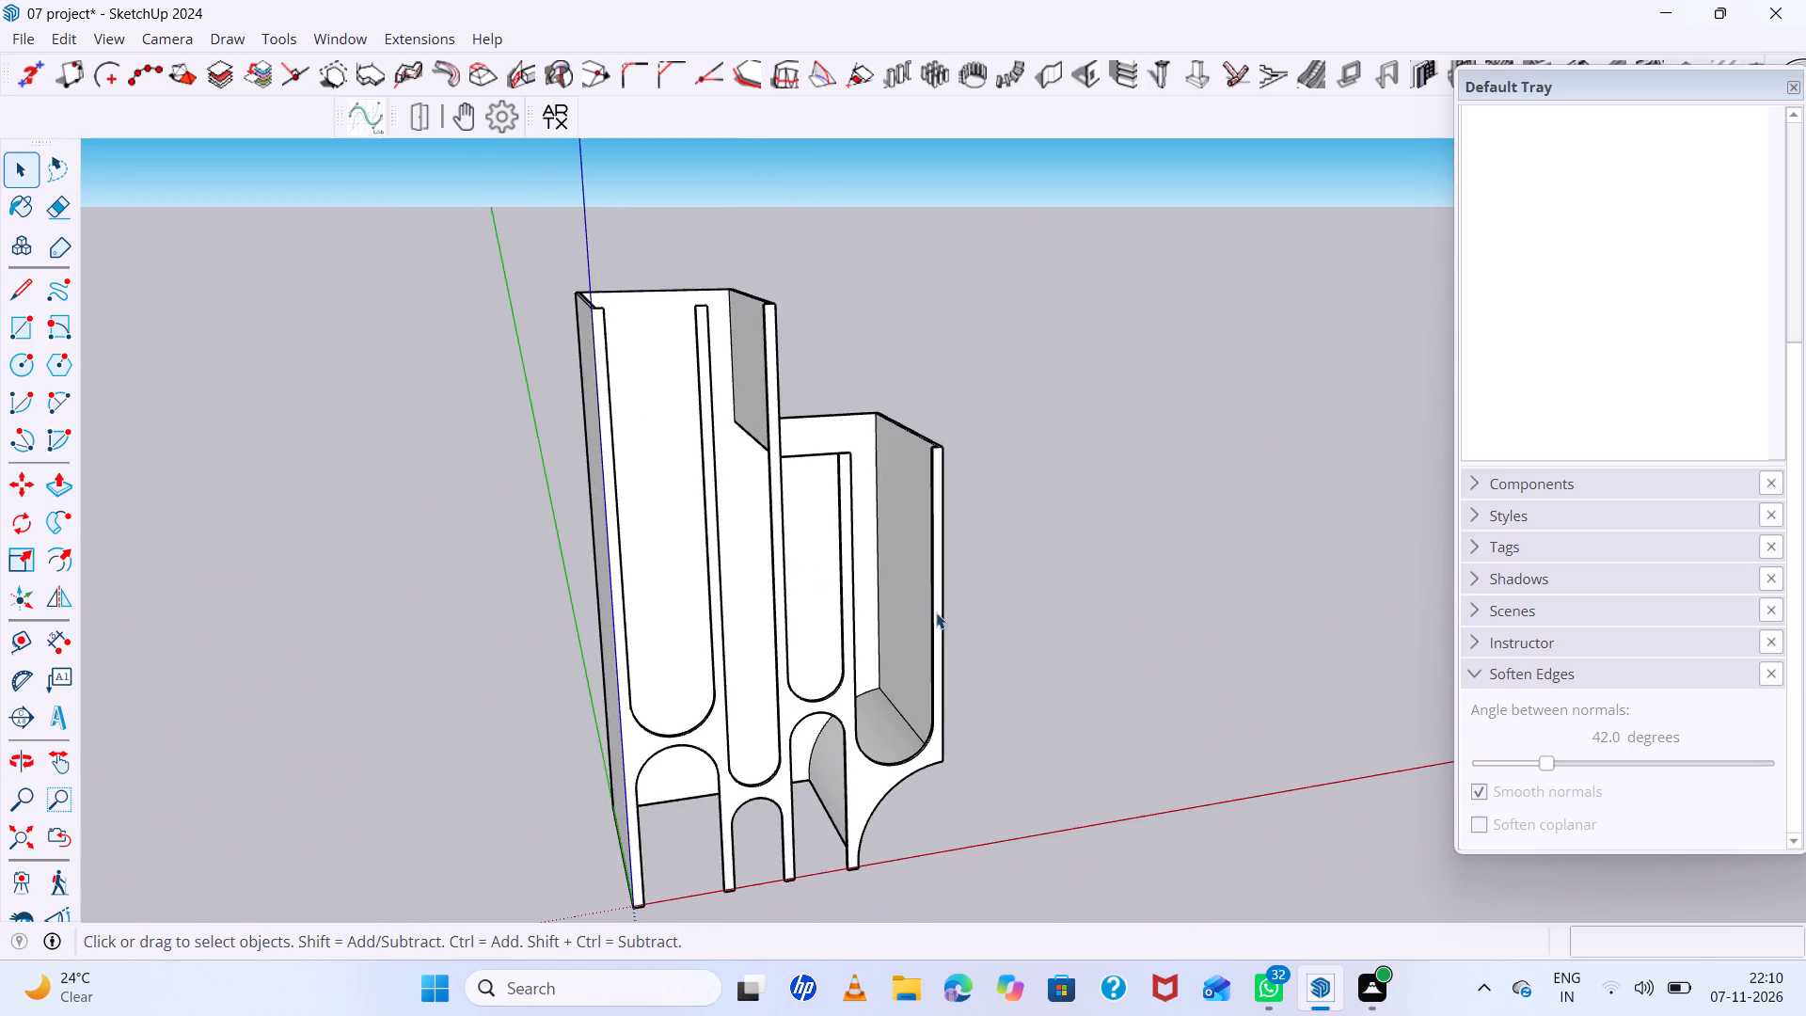
middle_click_drag(936, 612, 568, 866)
scroll(678, 548, "up", 6)
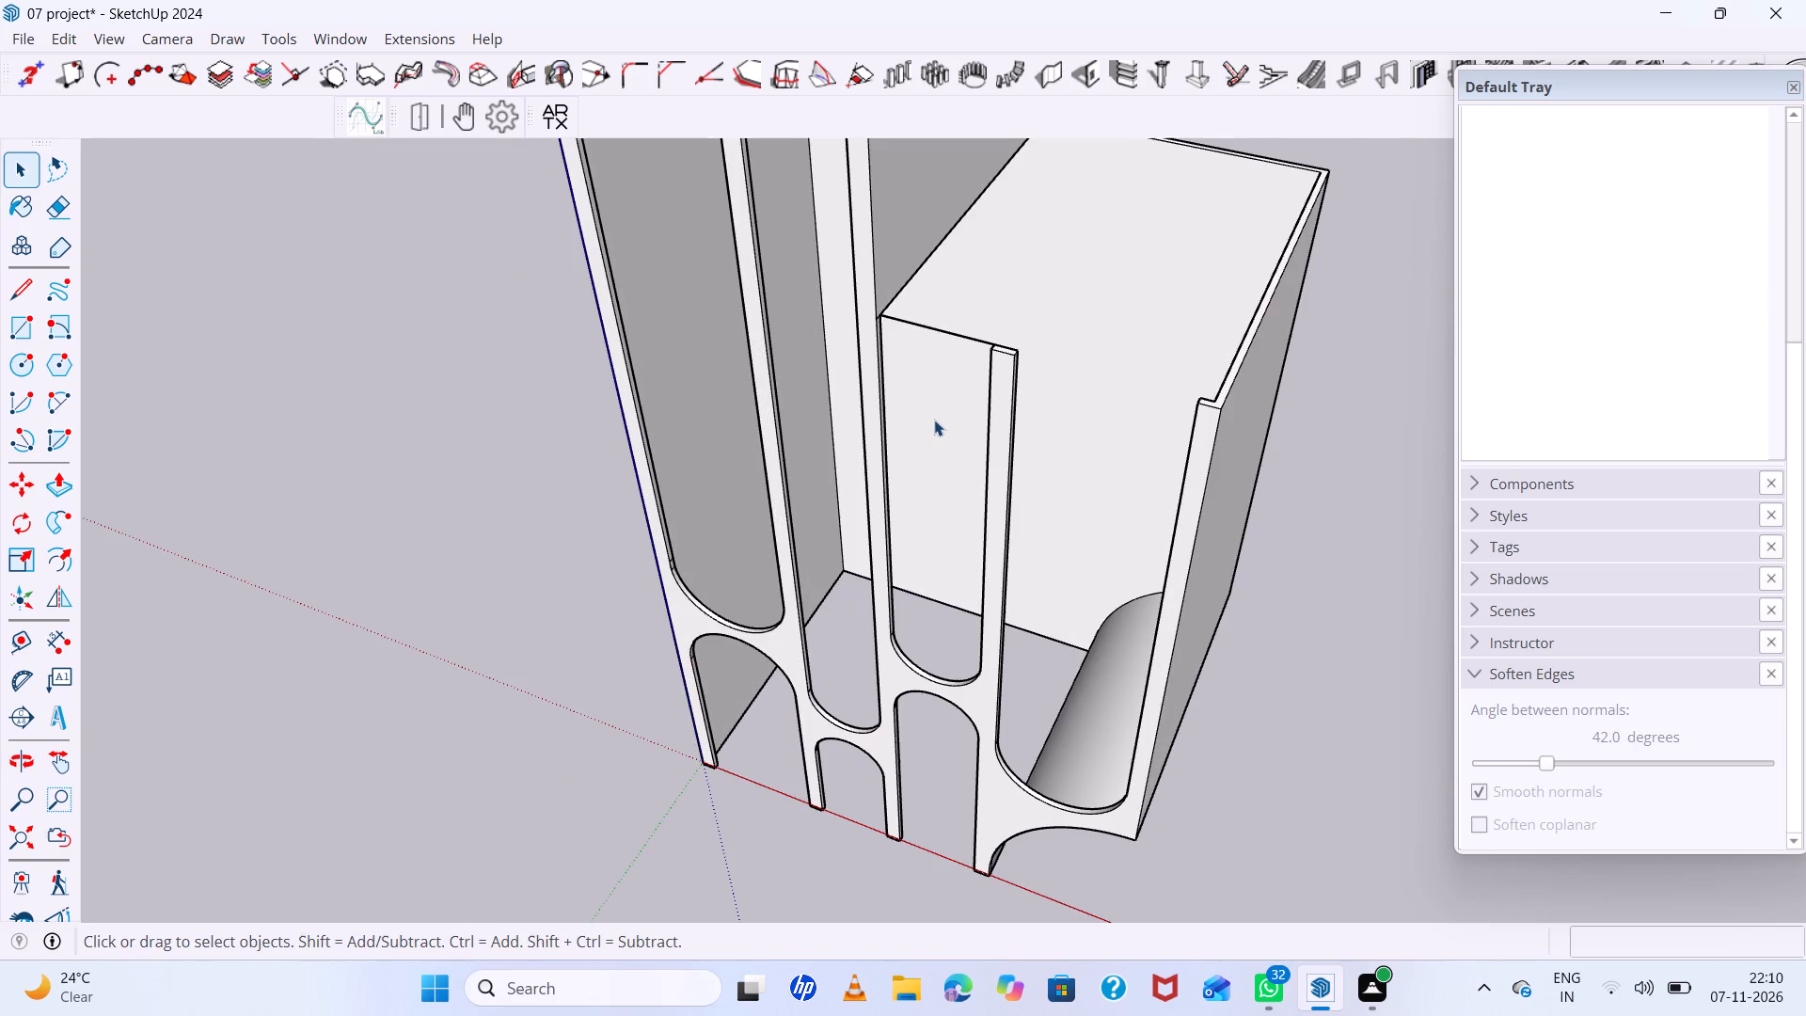
key("e")
double_click(969, 345)
scroll(829, 485, "down", 8)
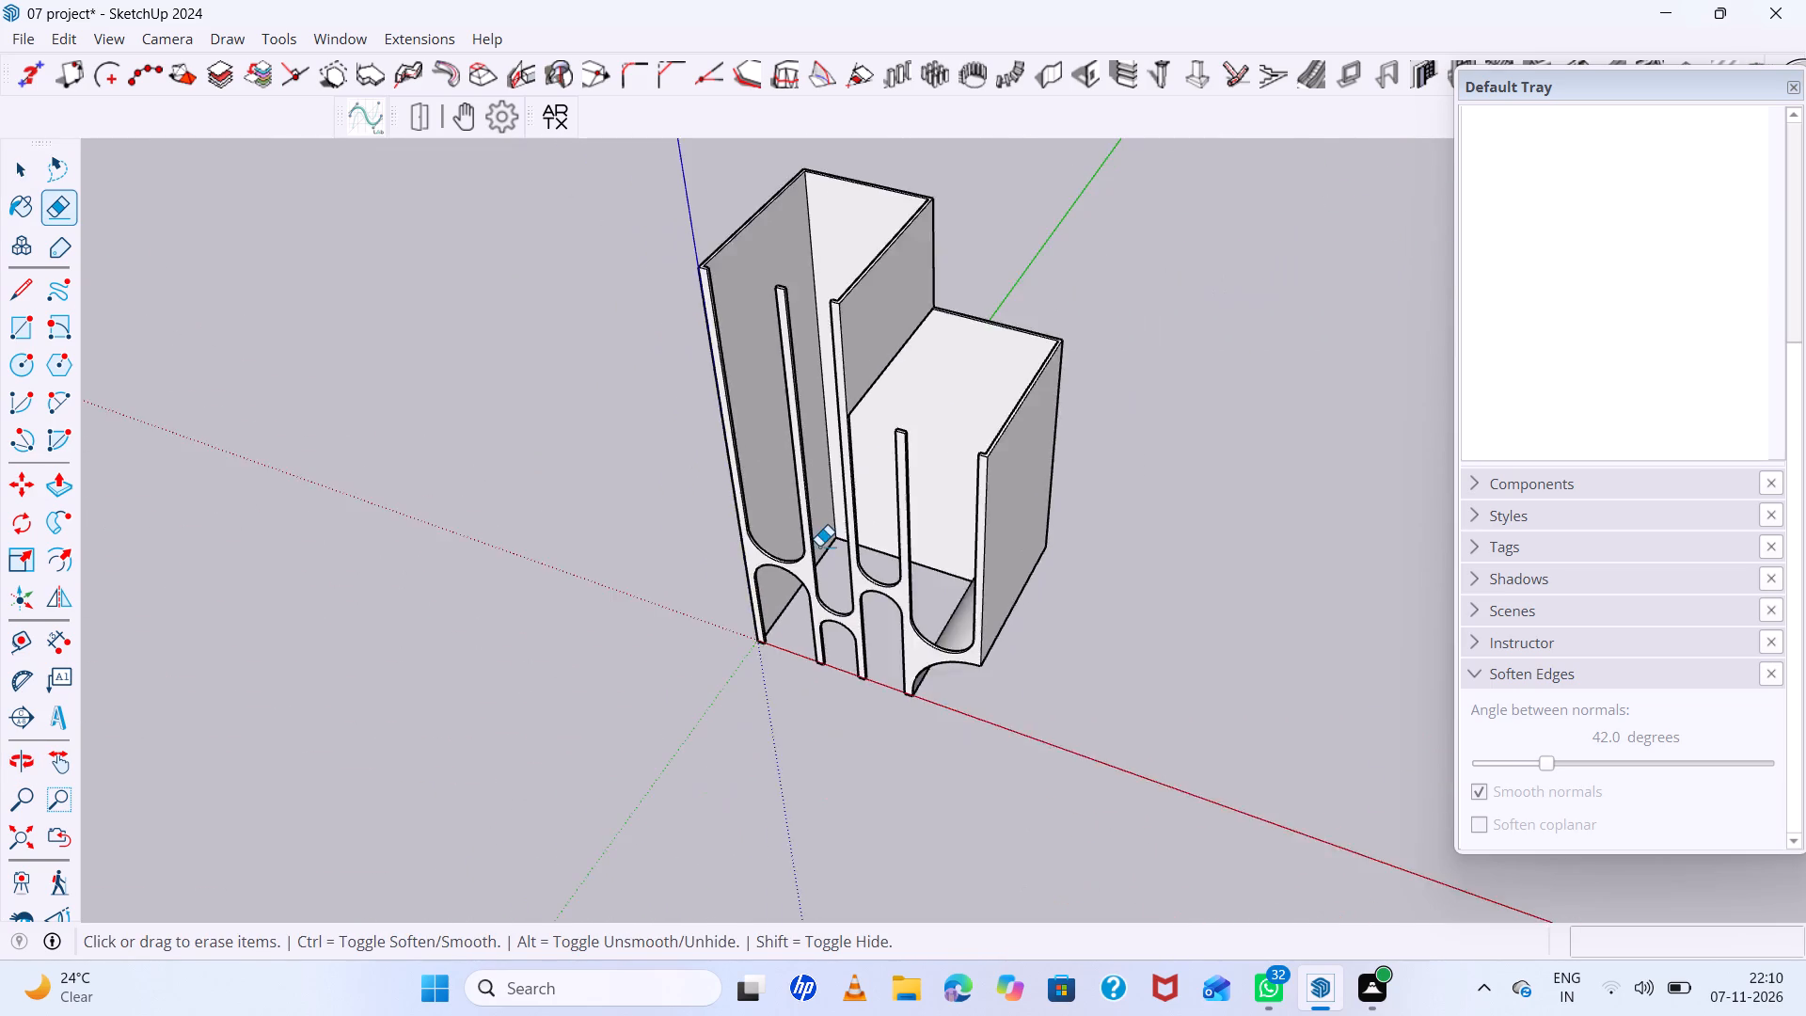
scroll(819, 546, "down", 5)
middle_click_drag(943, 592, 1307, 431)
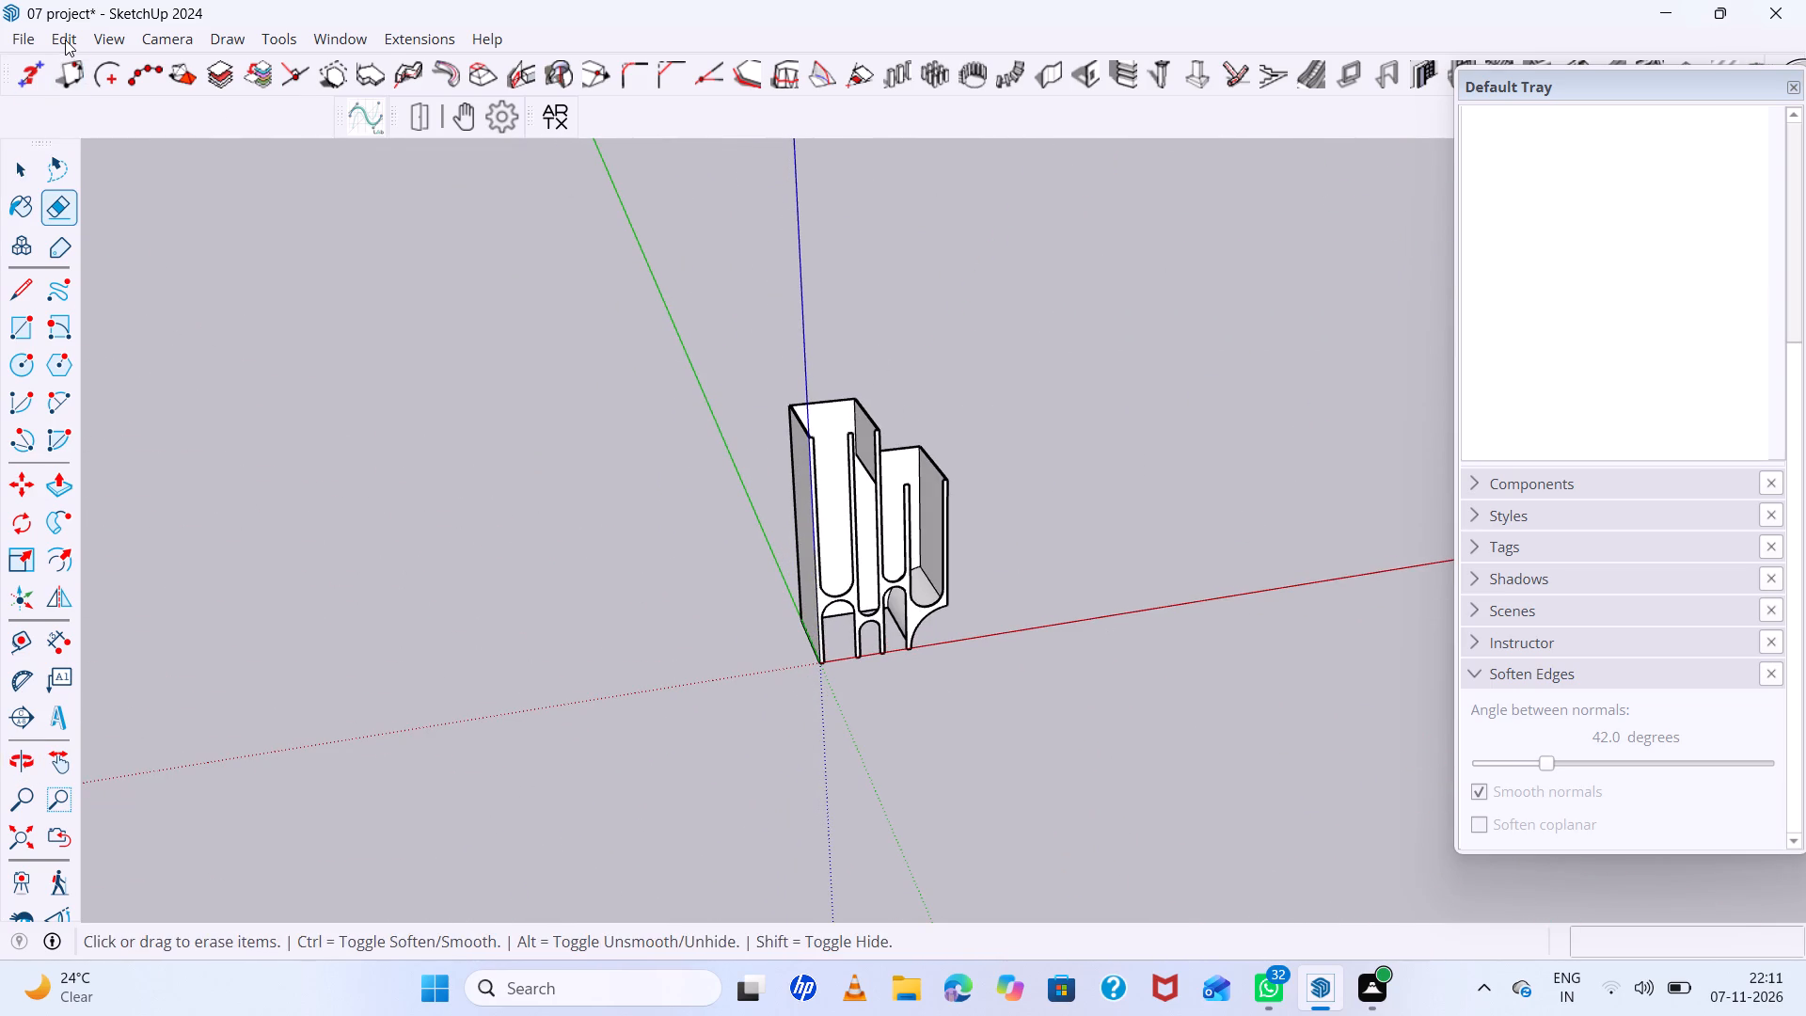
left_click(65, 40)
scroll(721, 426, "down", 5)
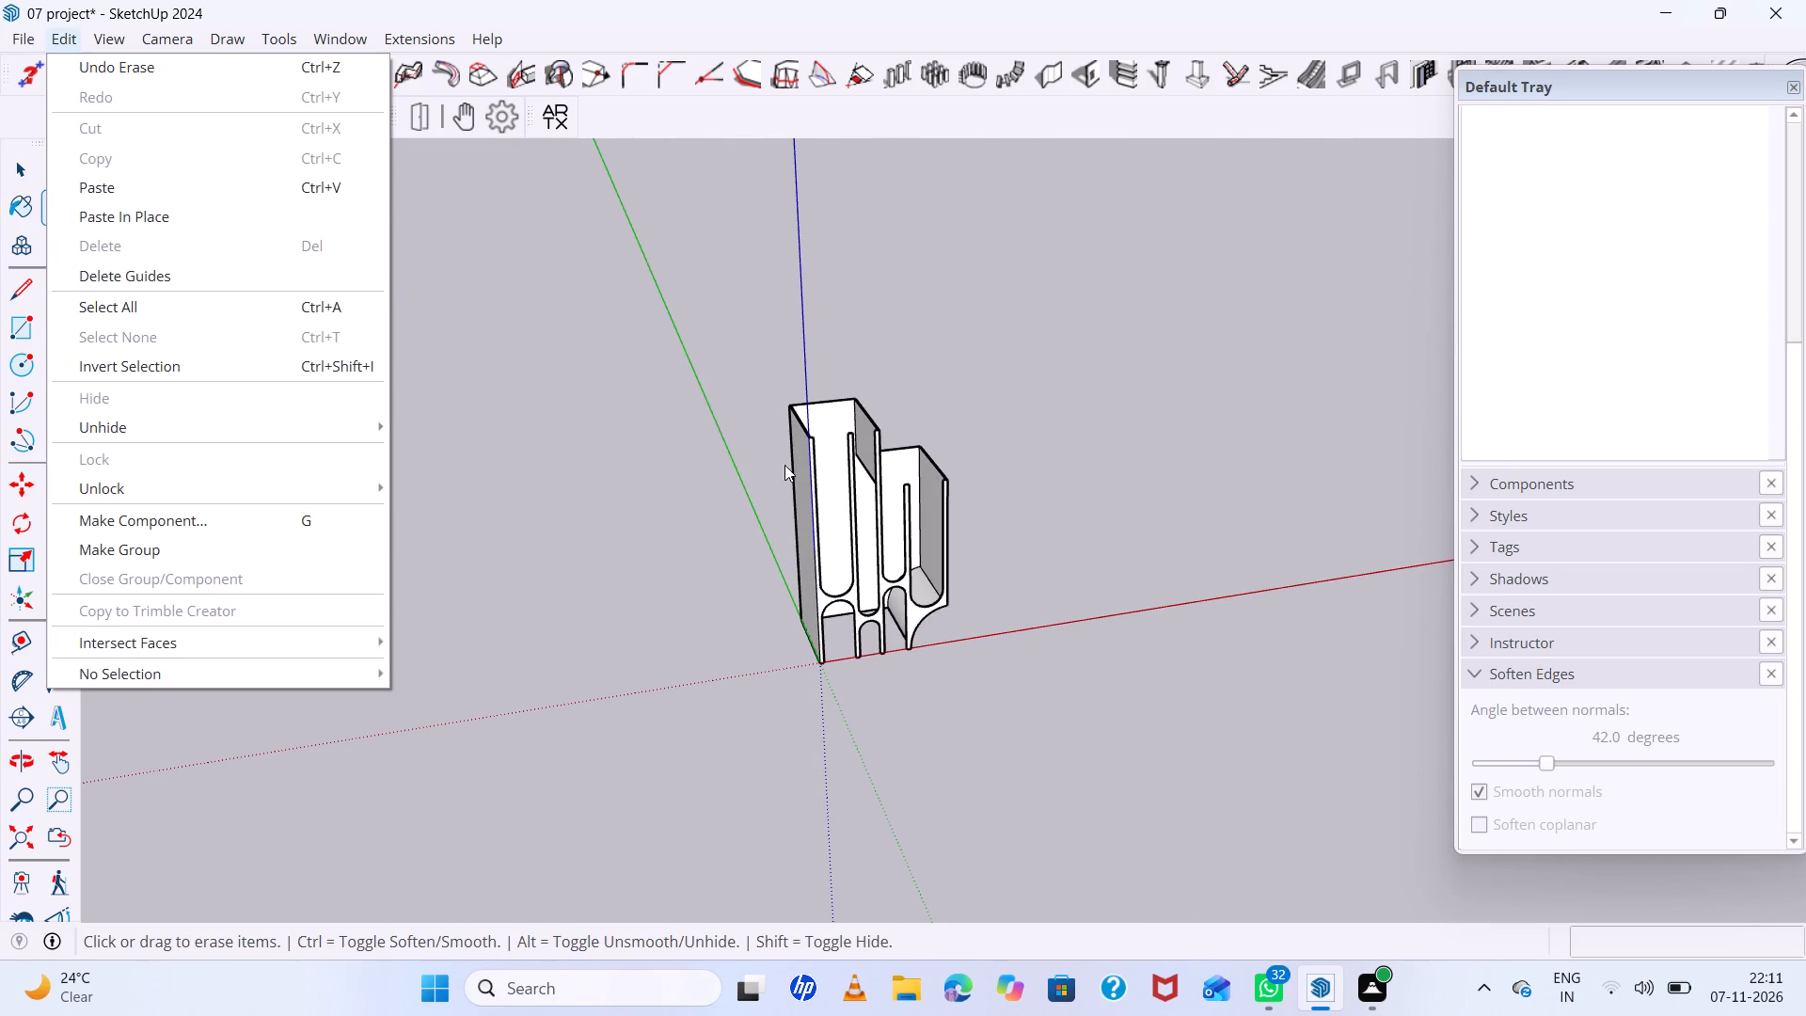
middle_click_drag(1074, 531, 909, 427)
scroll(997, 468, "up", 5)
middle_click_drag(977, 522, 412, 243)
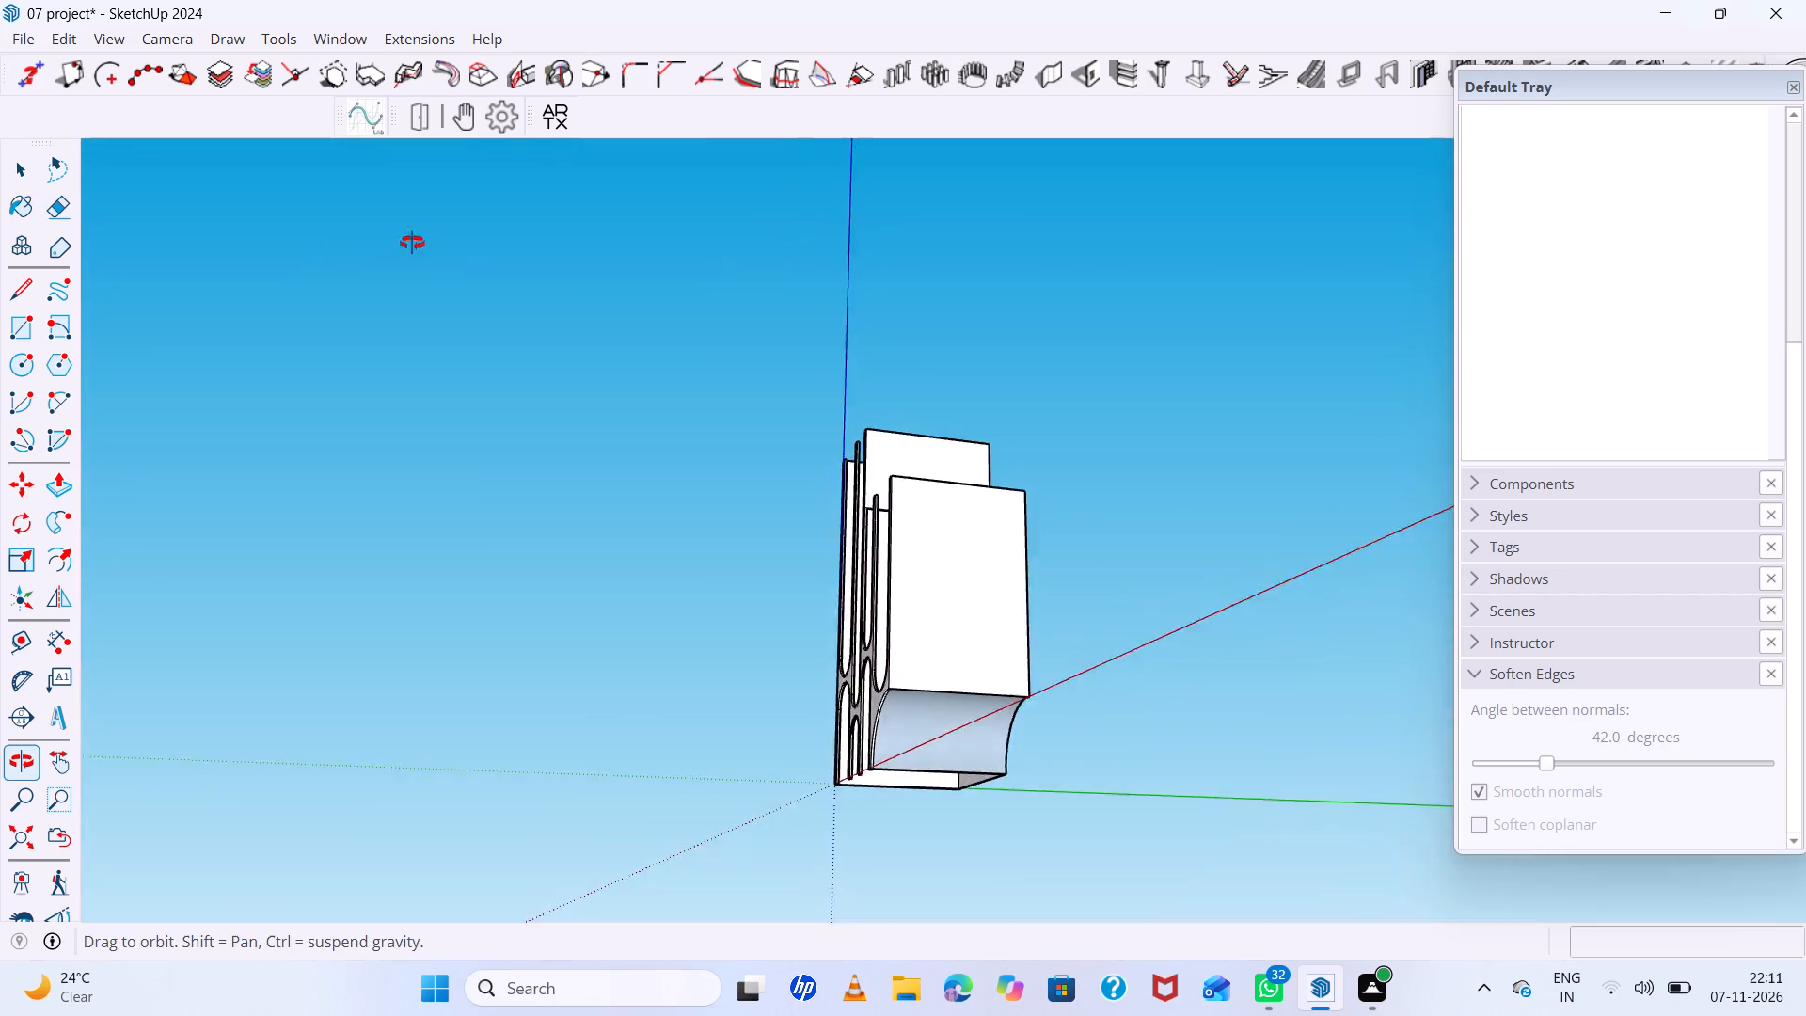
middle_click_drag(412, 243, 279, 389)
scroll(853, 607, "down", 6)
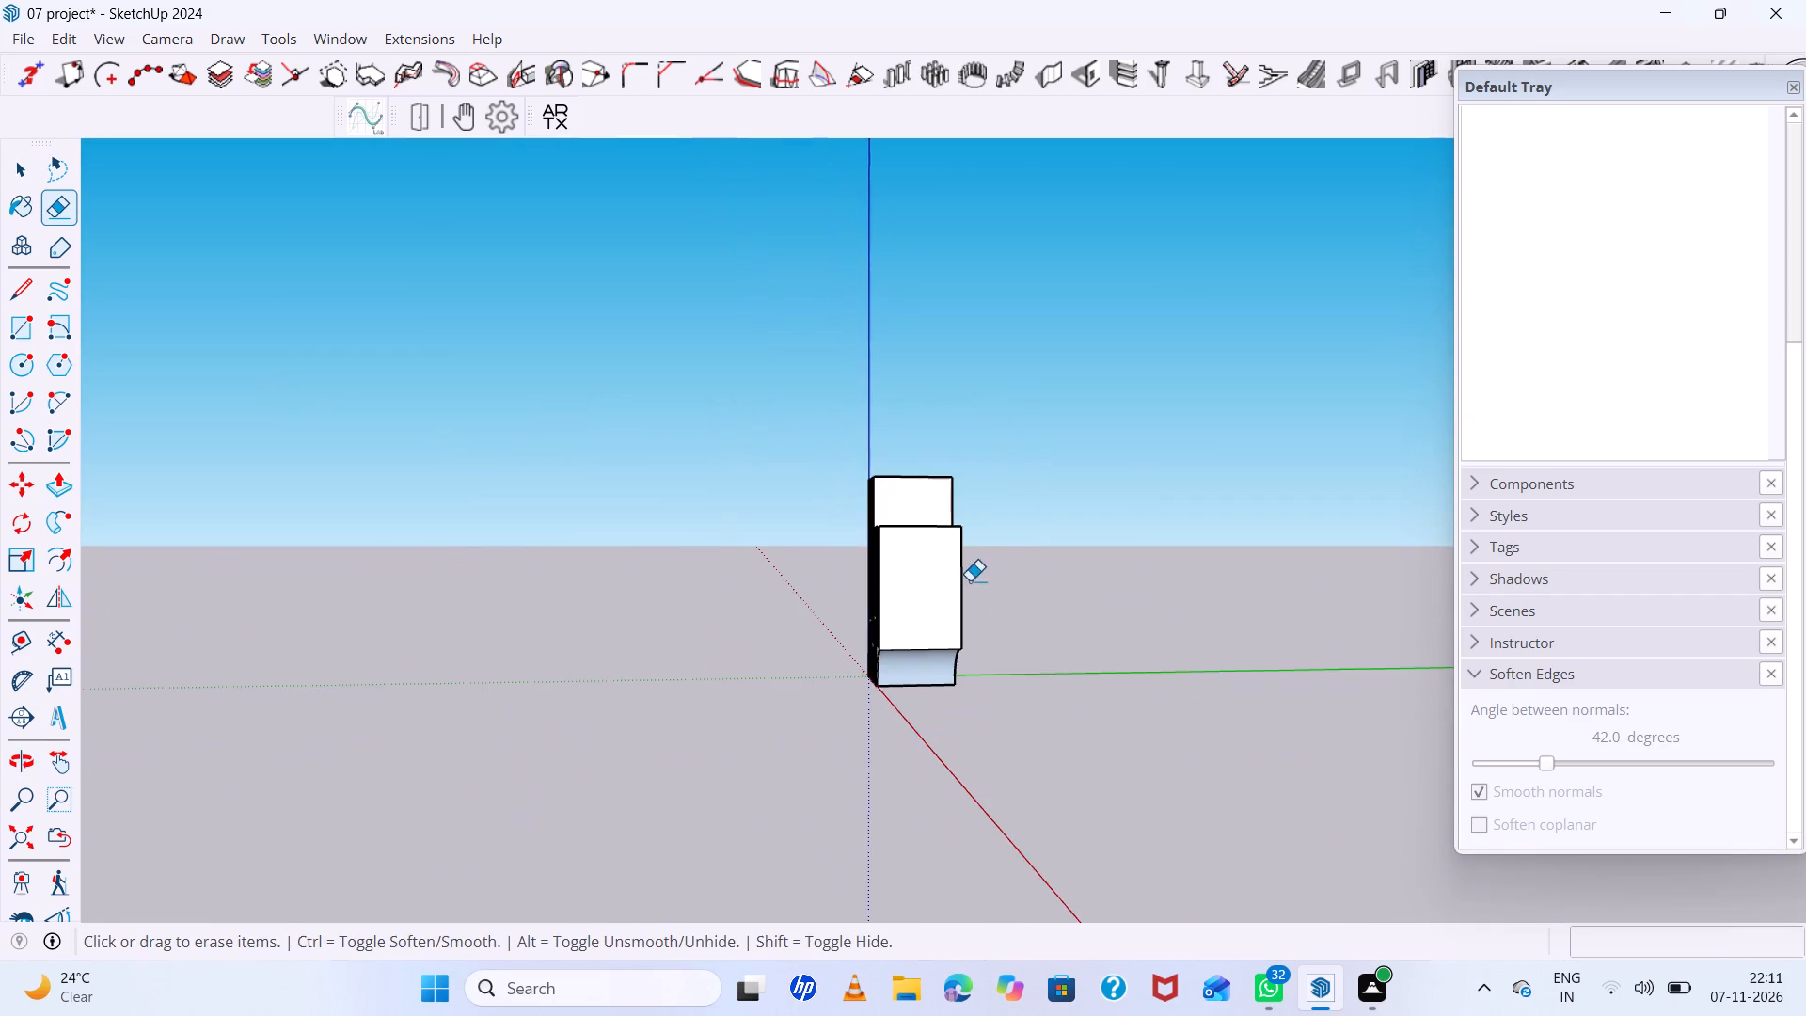
Group all the connected geometry of the building into a single group.
key("space")
middle_click_drag(983, 582, 1373, 604)
triple_click(967, 553)
scroll(934, 550, "up", 2)
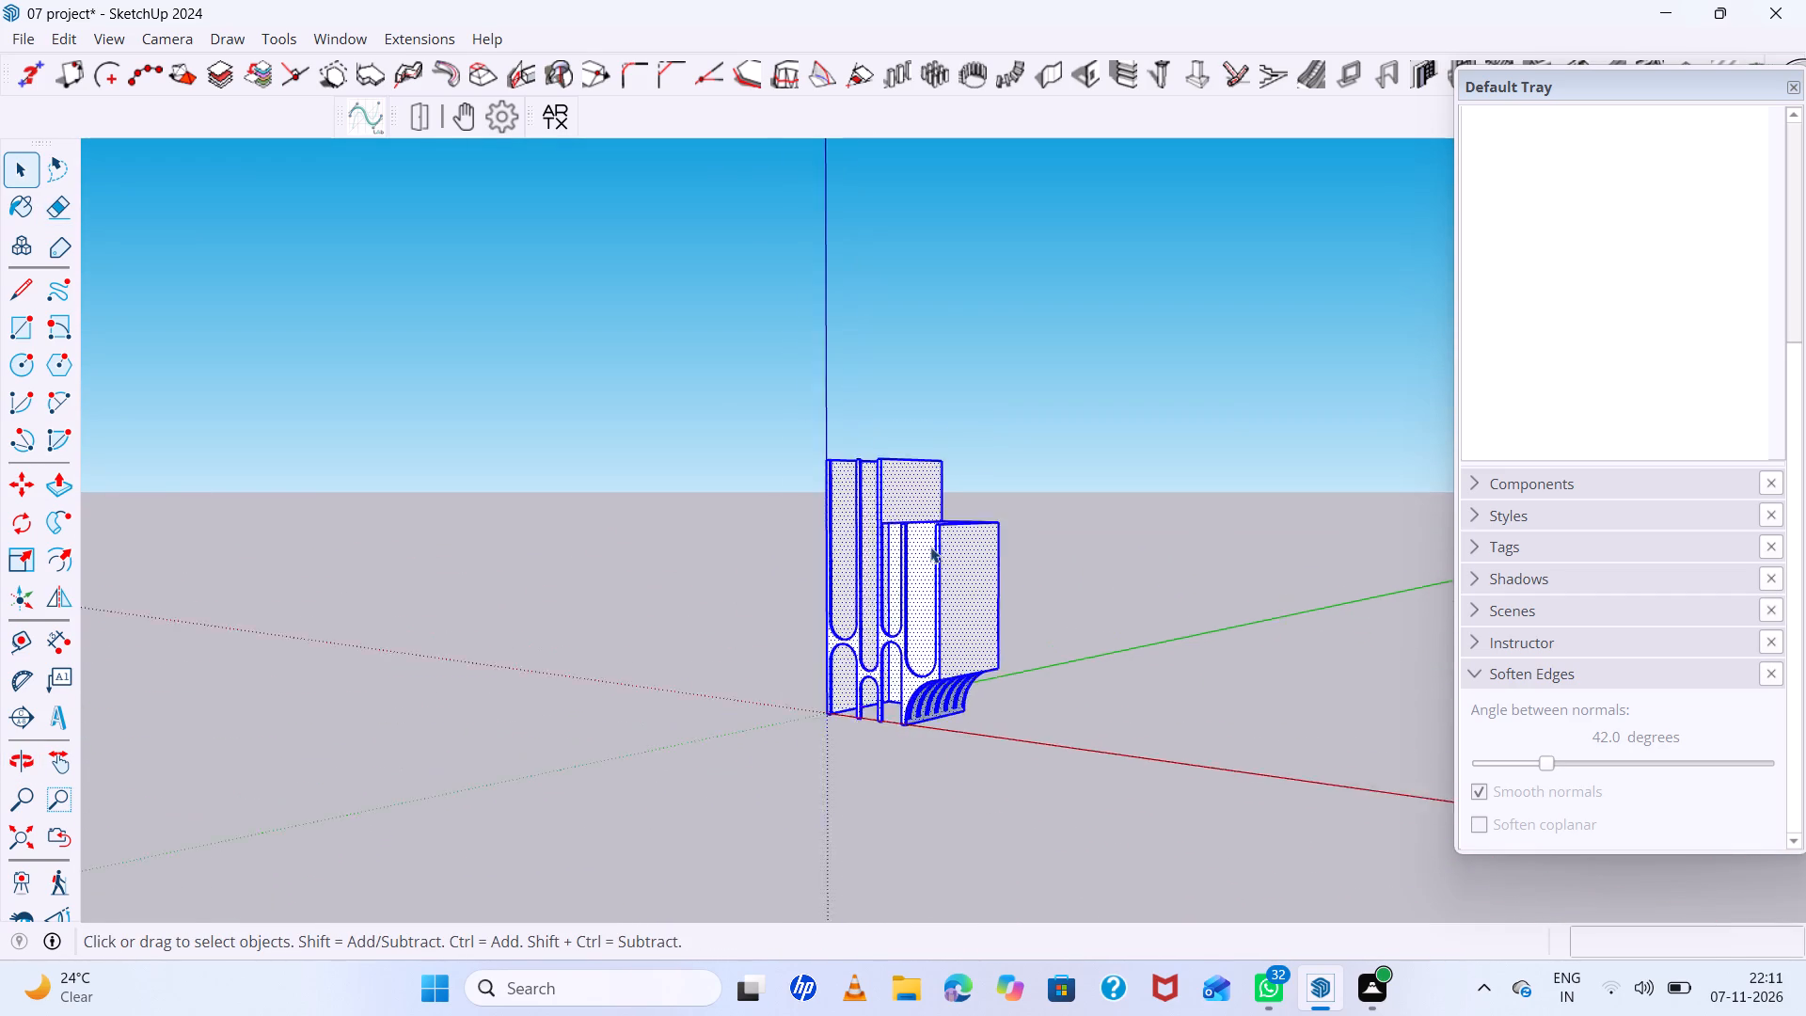
scroll(930, 547, "up", 8)
middle_click_drag(927, 527, 1099, 806)
scroll(953, 617, "down", 3)
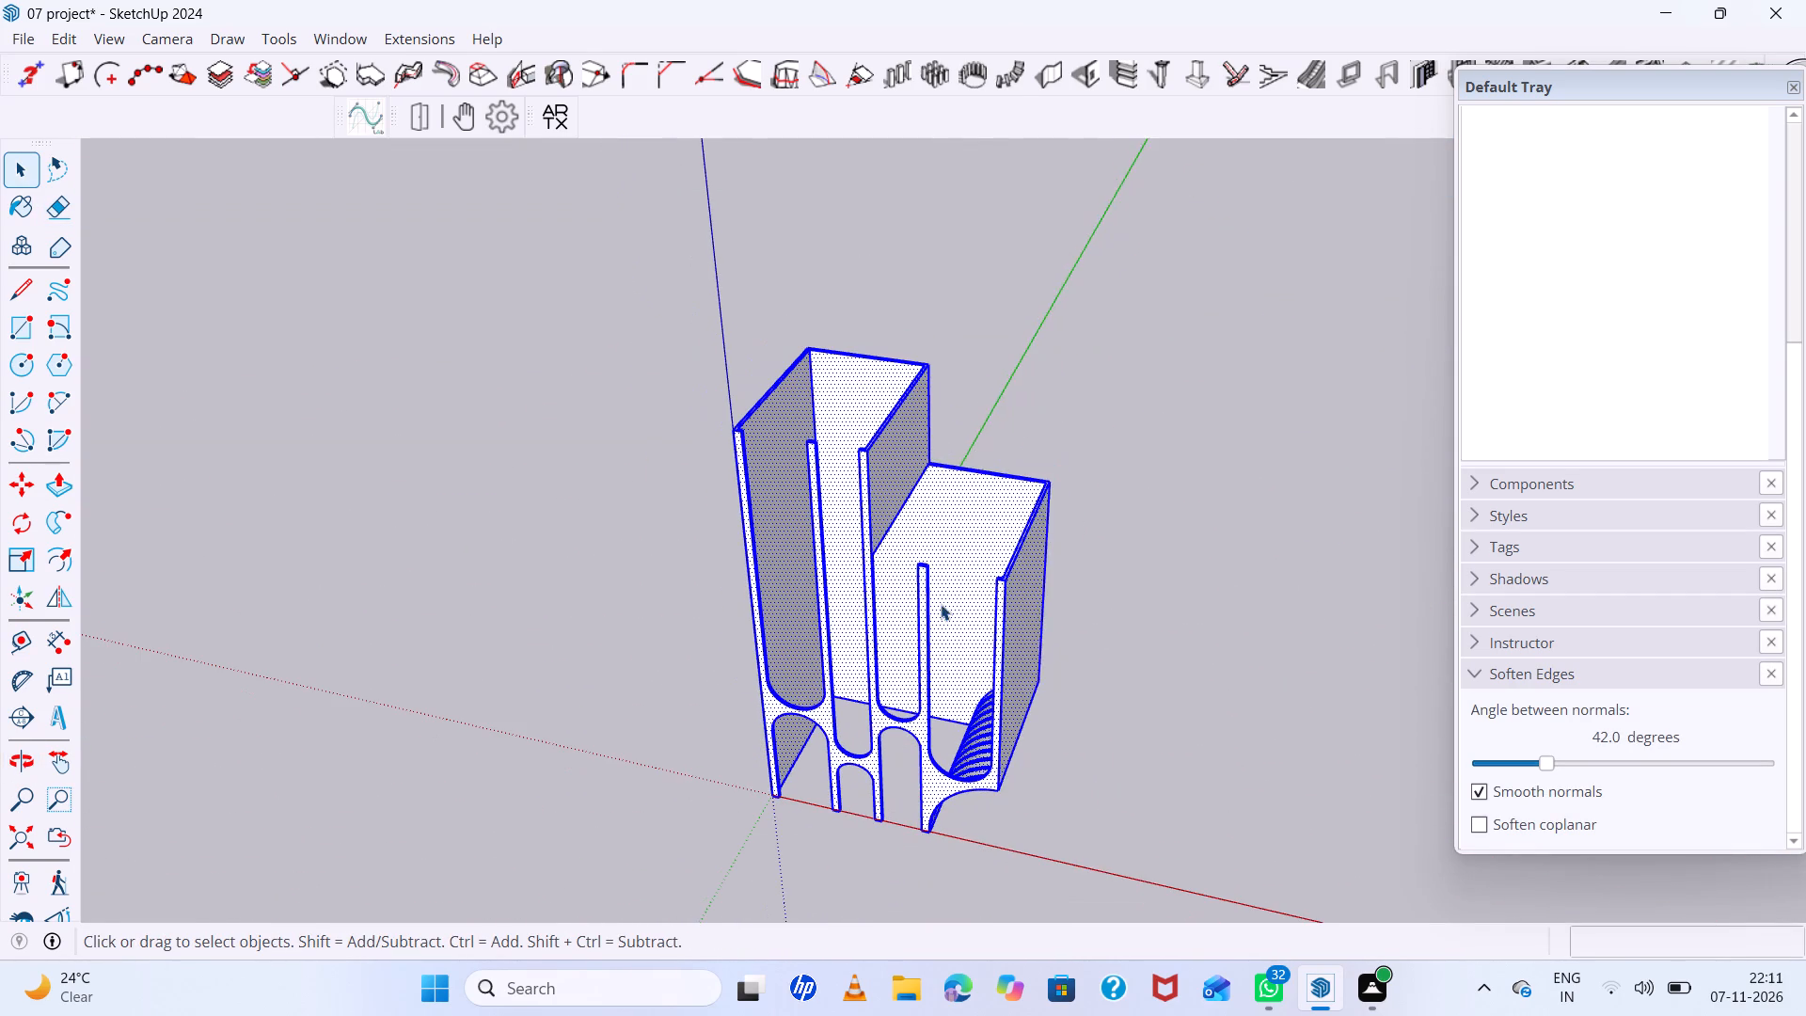
right_click(941, 604)
left_click(1084, 215)
scroll(795, 460, "down", 6)
left_click(1041, 467)
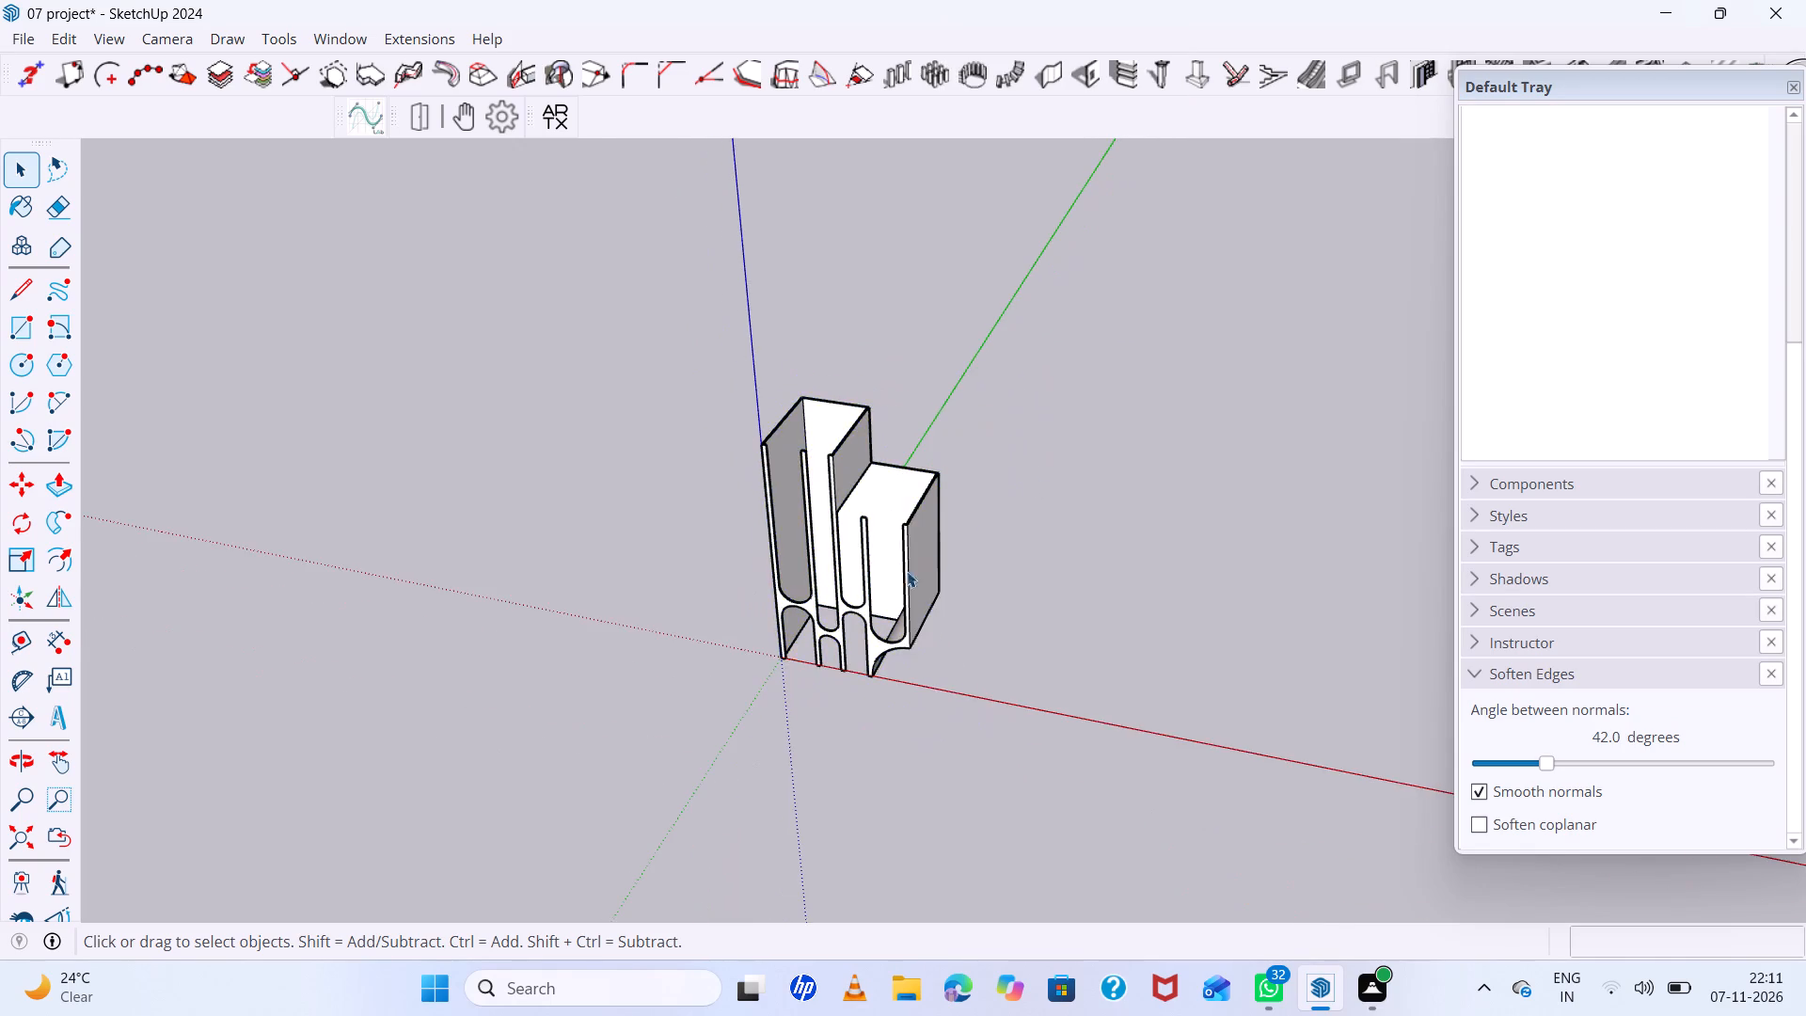
Draw a horizontal rectangle spanning the building's interior, from the taller block's back wall corner to the shorter block's opposite front corner.
scroll(891, 588, "up", 6)
middle_click_drag(750, 562, 961, 910)
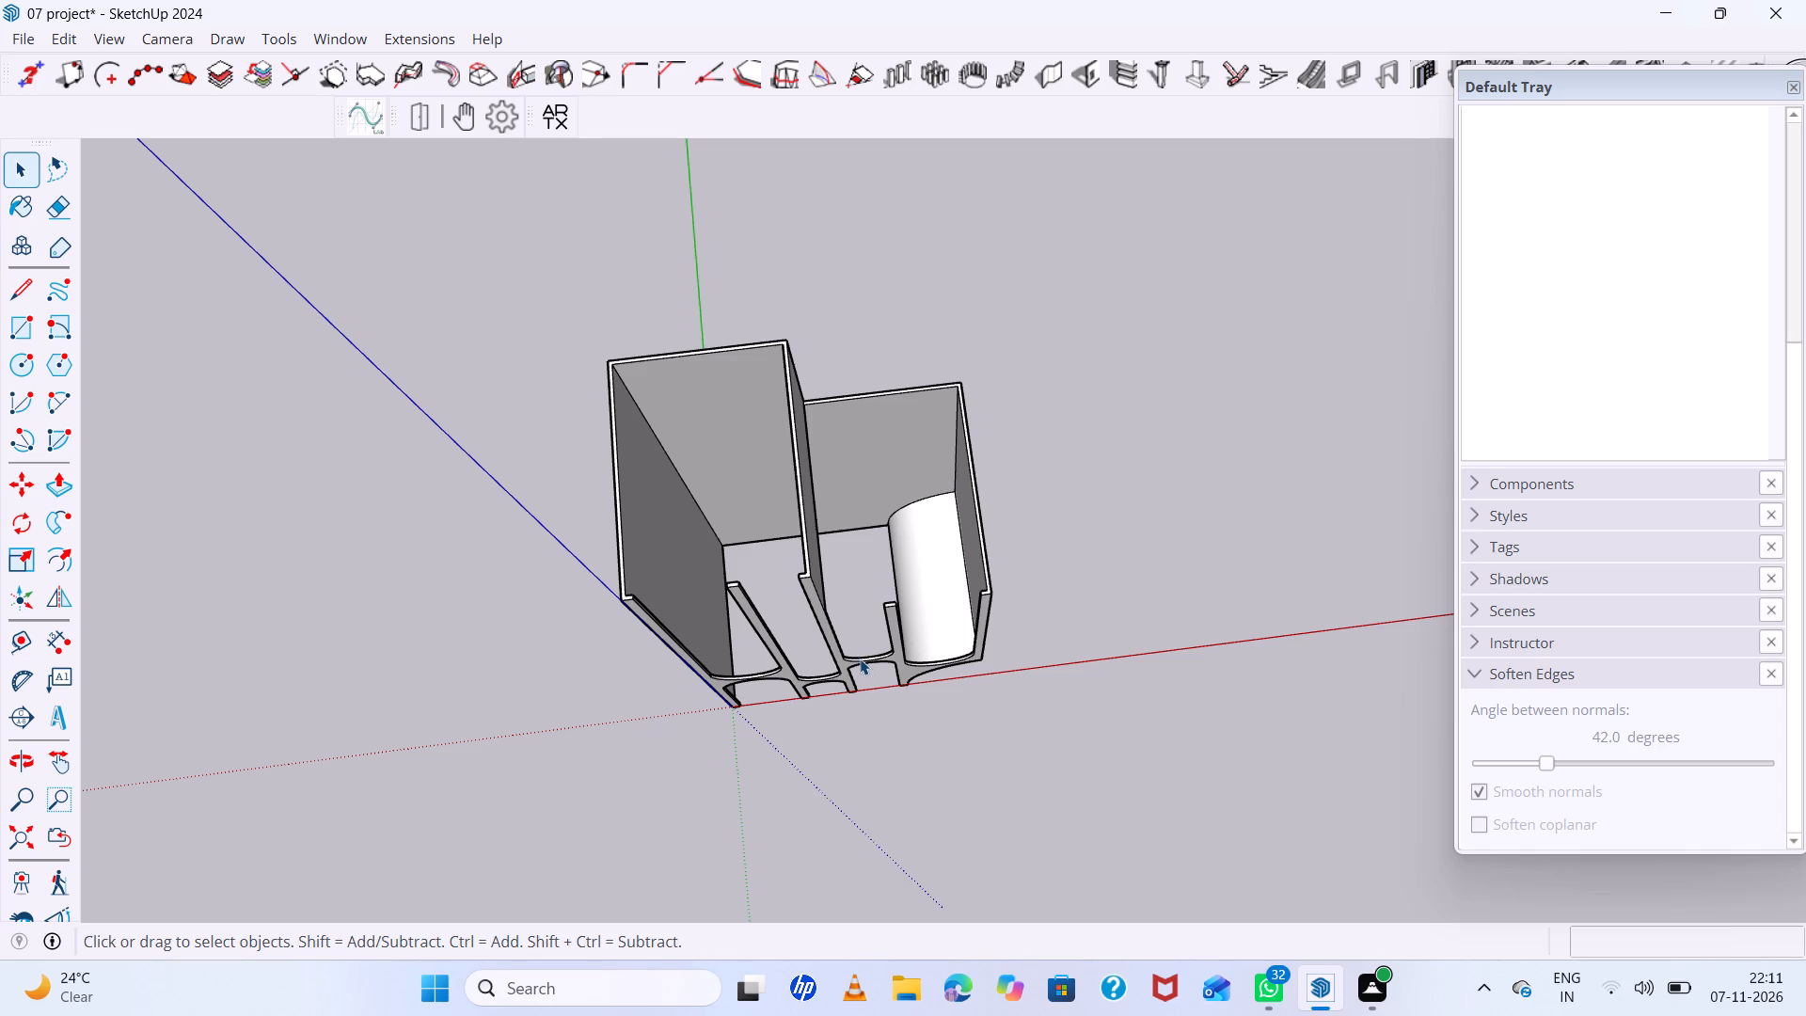
left_click(962, 549)
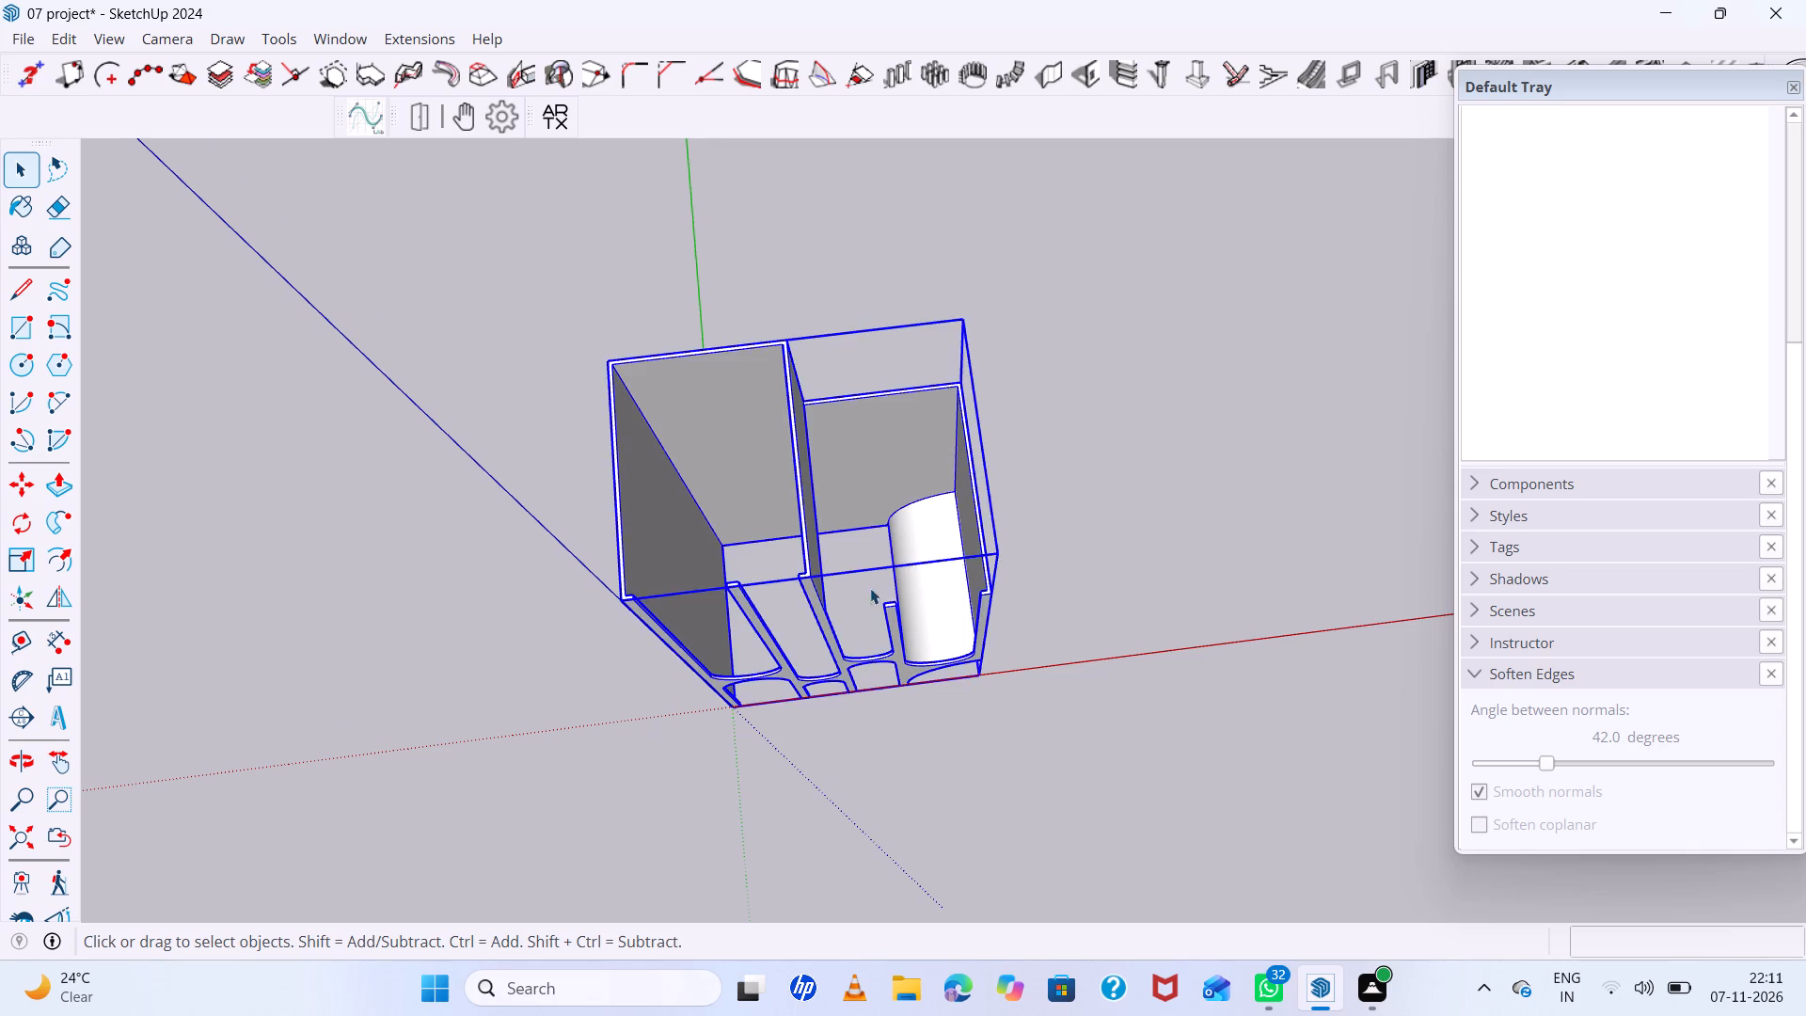
scroll(869, 591, "down", 5)
scroll(971, 627, "up", 1)
middle_click_drag(971, 625, 982, 388)
left_click(1156, 517)
key("r")
scroll(873, 530, "up", 3)
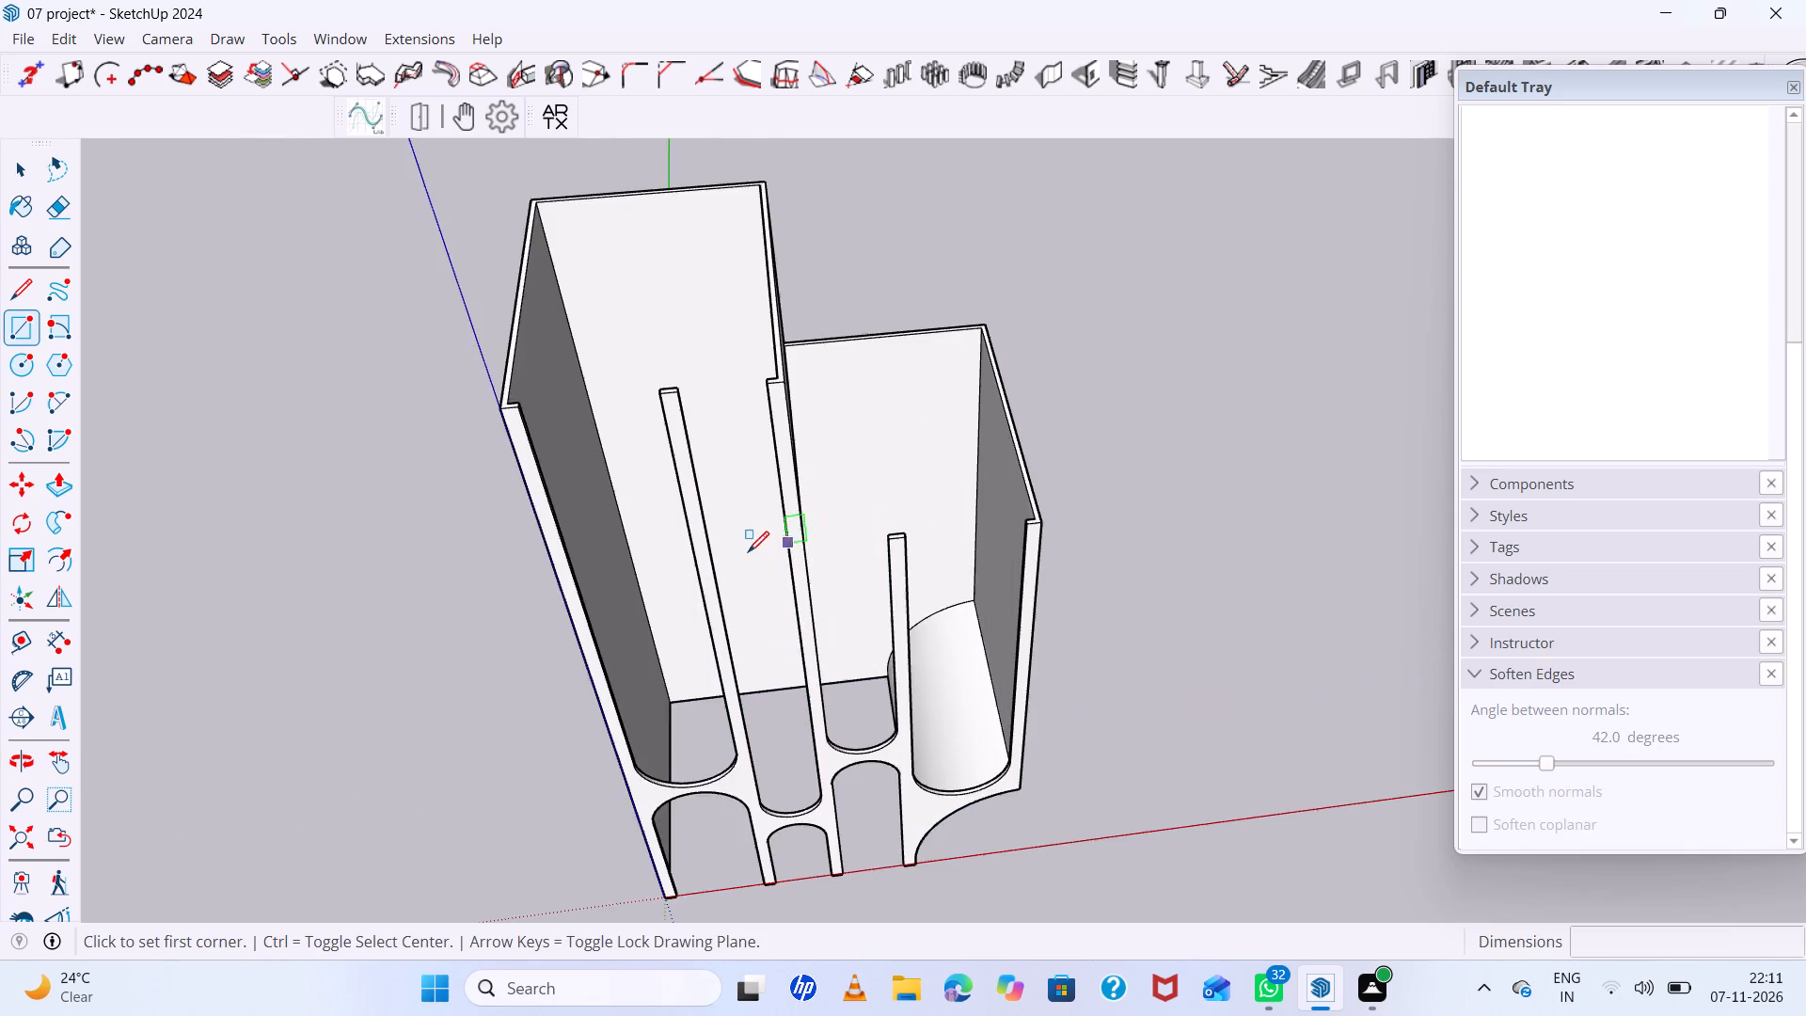
scroll(748, 552, "up", 8)
left_click(605, 583)
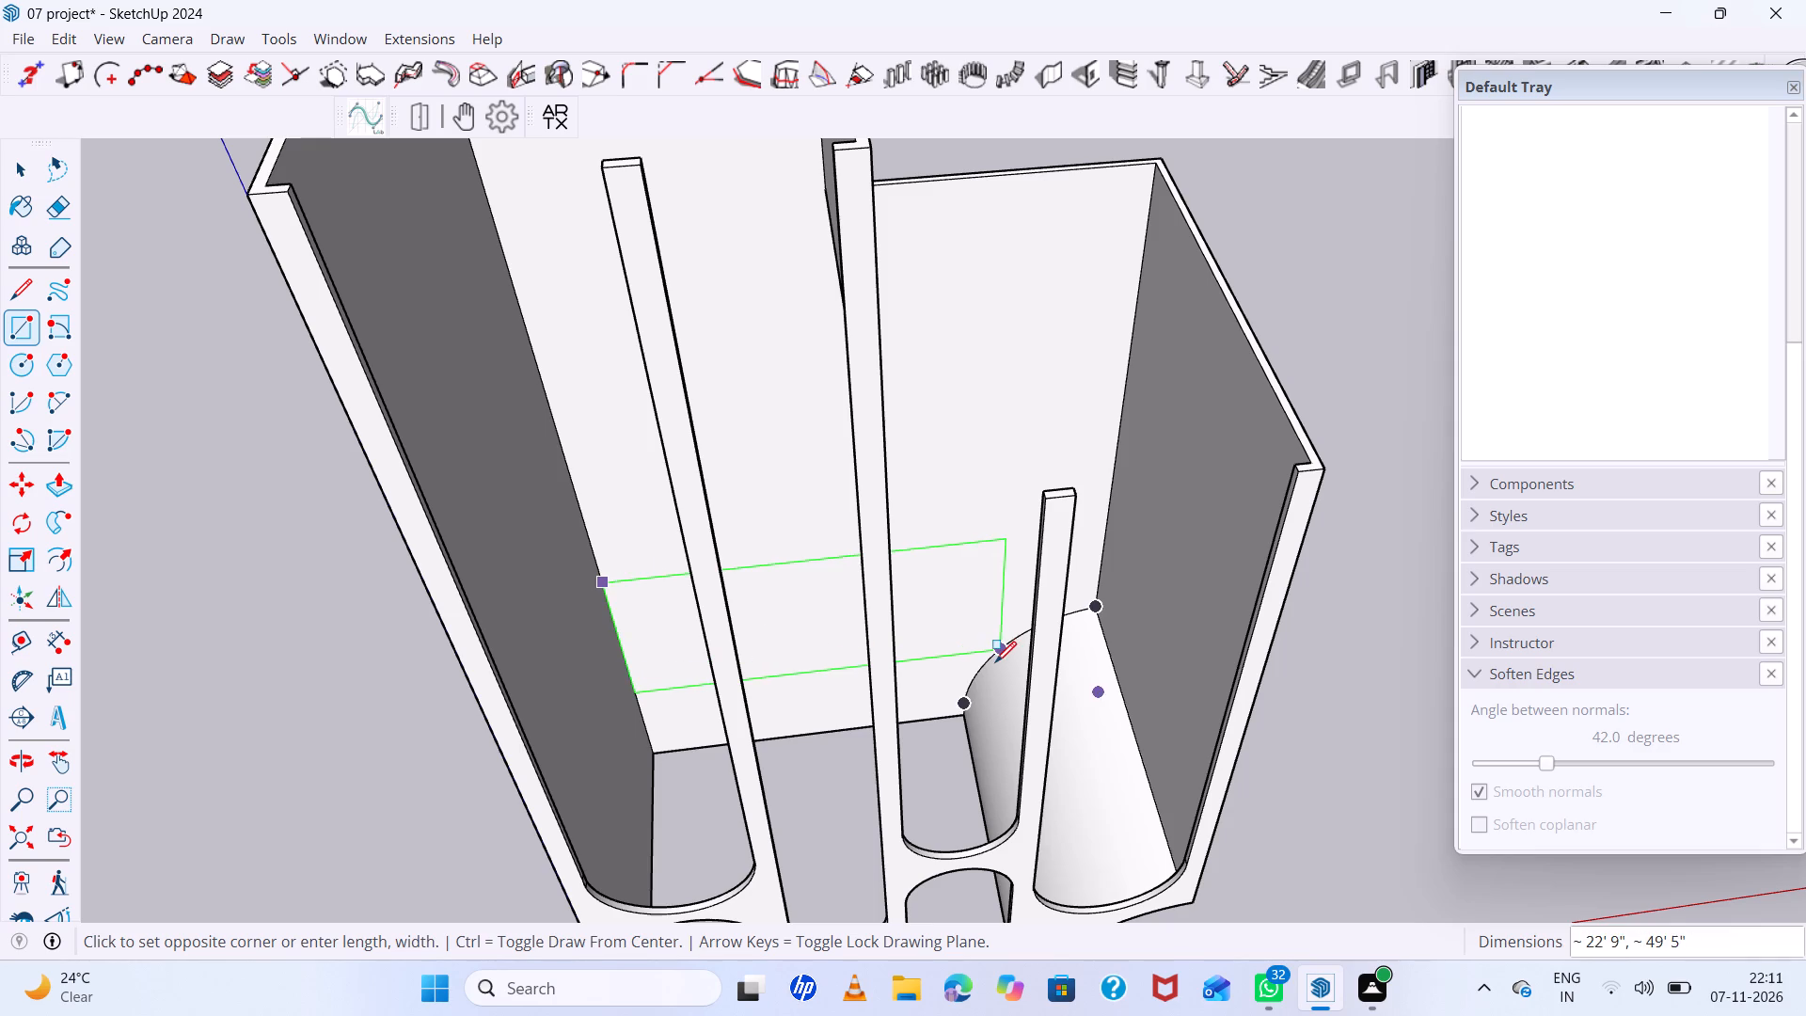
key("Up")
scroll(1165, 829, "up", 5)
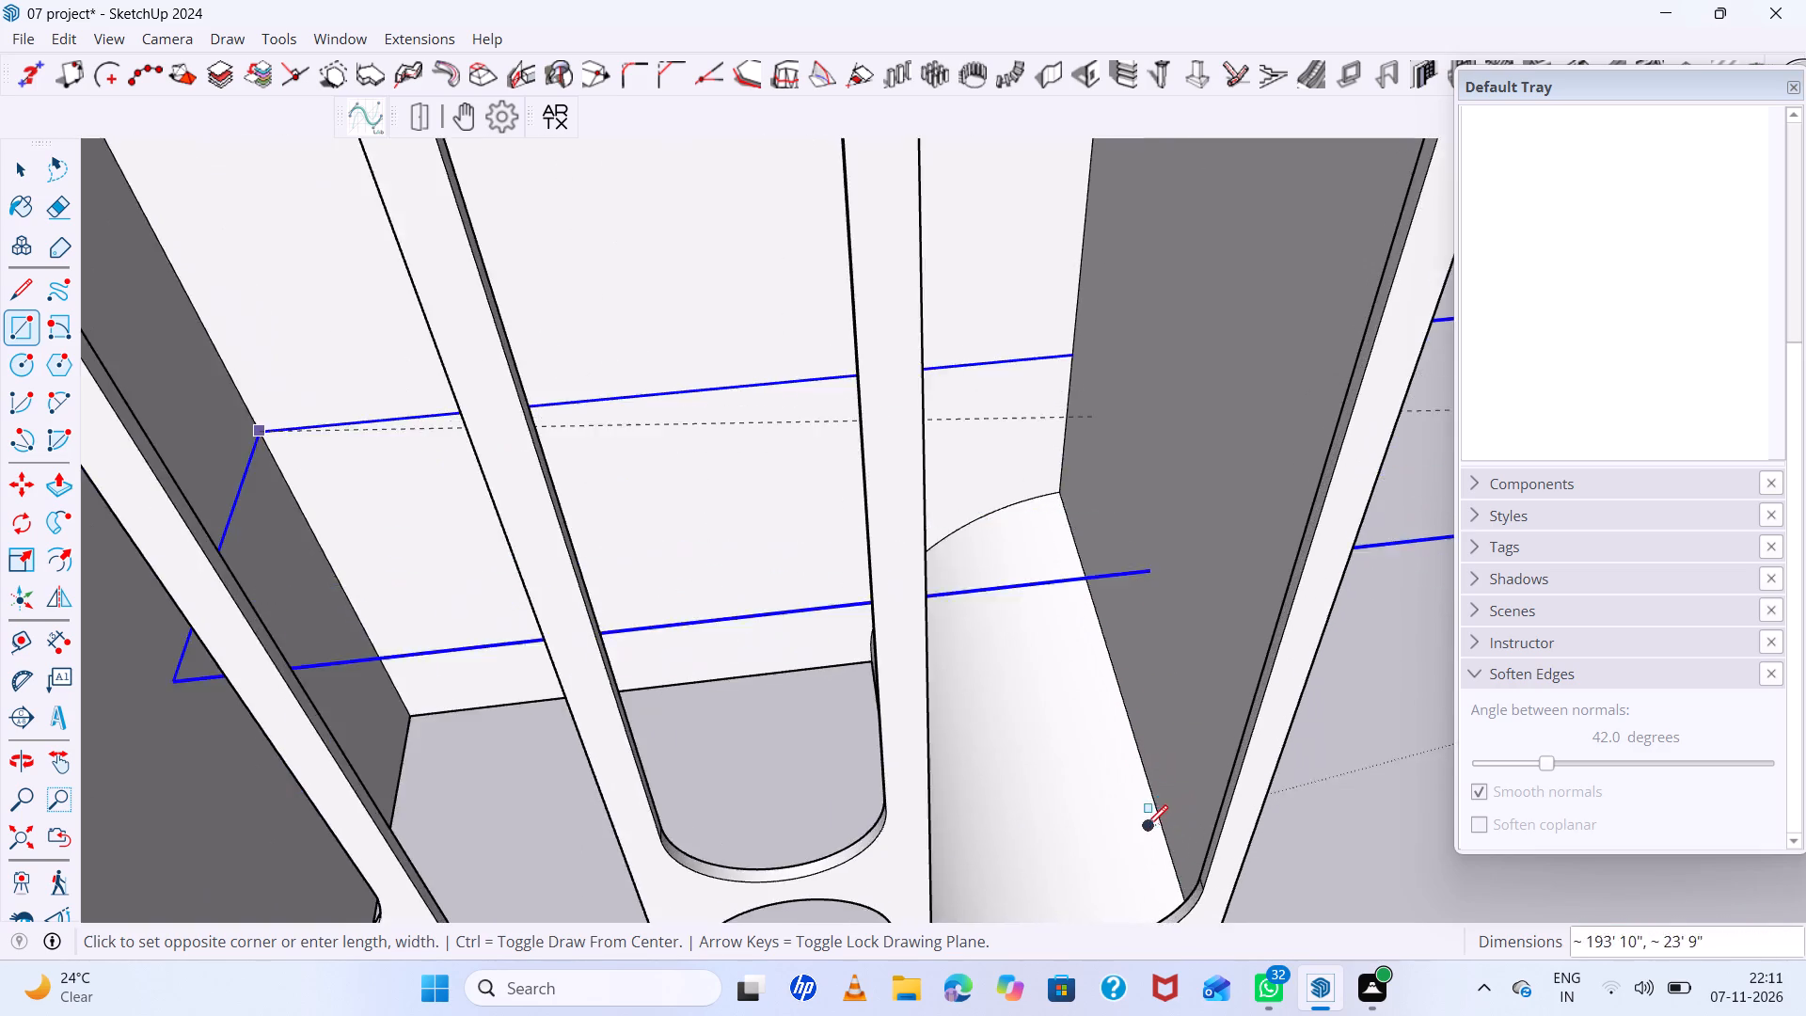
middle_click_drag(1148, 826, 1414, 890)
scroll(1072, 640, "down", 13)
middle_click_drag(1079, 644, 1293, 818)
scroll(1208, 561, "up", 4)
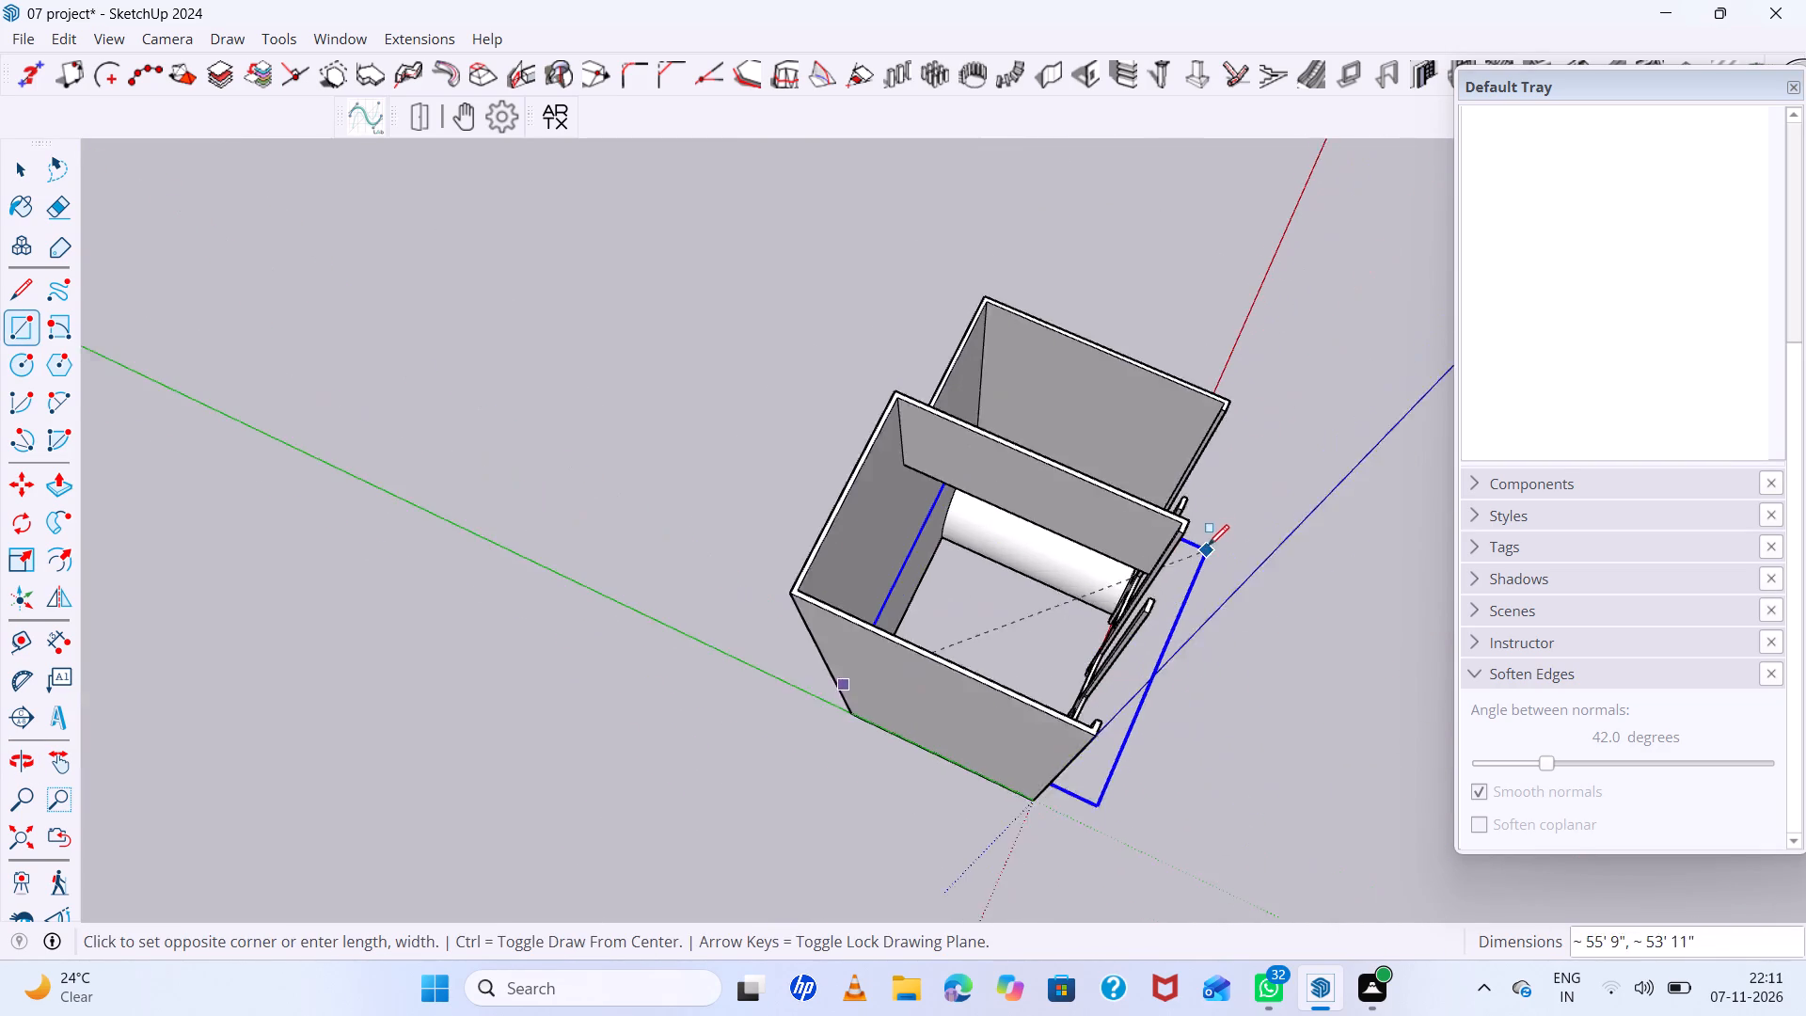
scroll(1208, 546, "up", 15)
scroll(1175, 509, "up", 7)
middle_click_drag(1160, 499, 1321, 567)
scroll(1108, 519, "up", 6)
left_click(1133, 459)
scroll(891, 516, "down", 9)
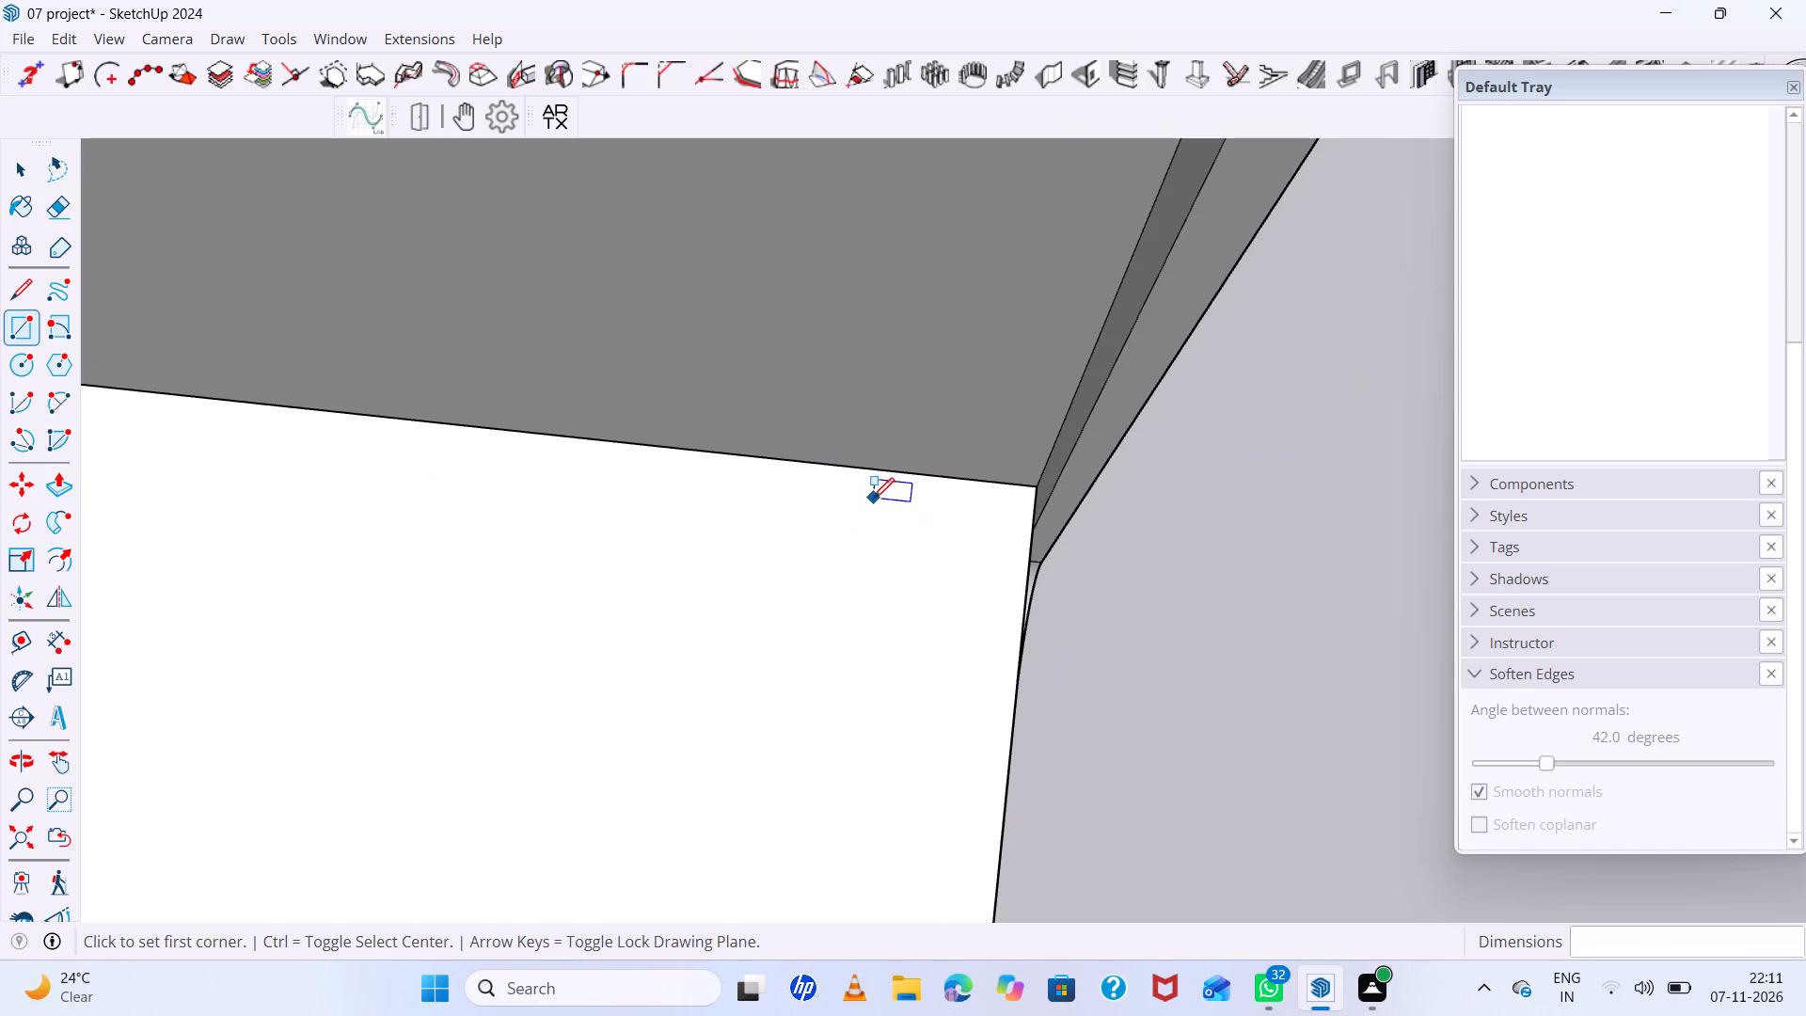
Push/Pull the interior floor rectangle upward to a slab thickness of 1' 5".
scroll(873, 499, "down", 12)
middle_click_drag(1085, 603, 397, 167)
scroll(631, 315, "up", 6)
key("space")
middle_click_drag(905, 473, 796, 250)
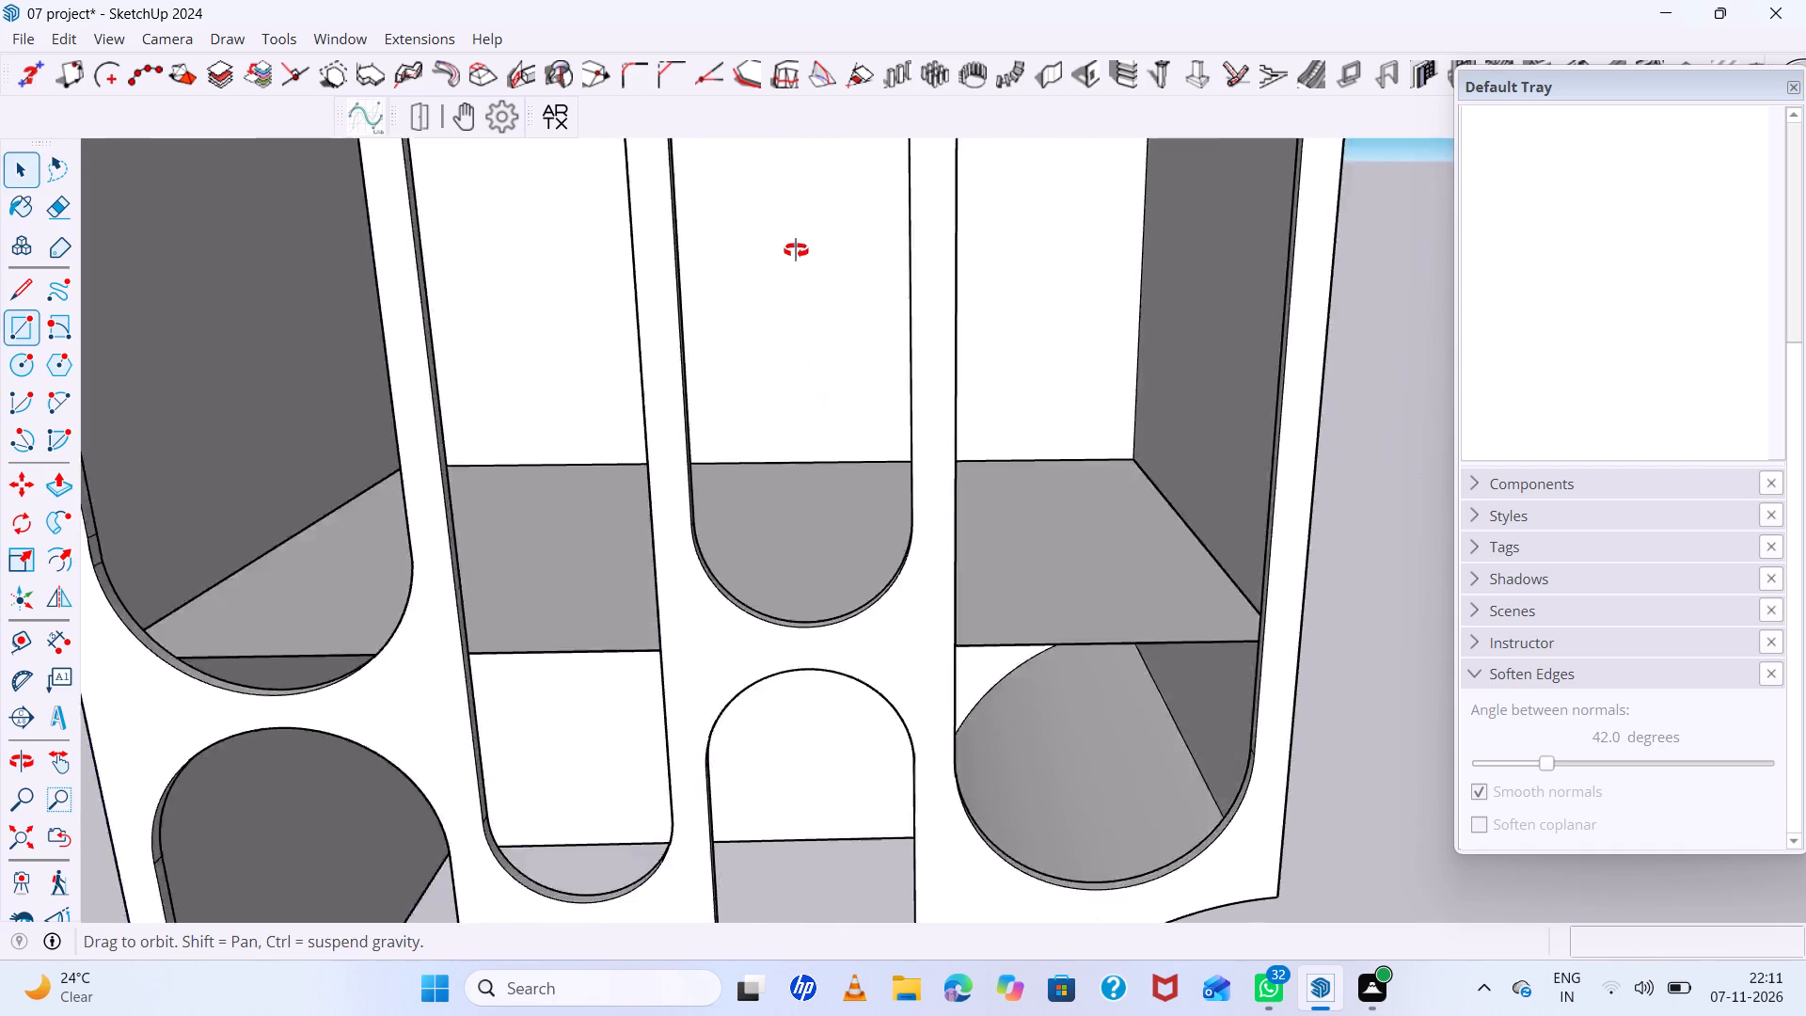
middle_click_drag(796, 250, 742, 169)
key("space")
middle_click_drag(952, 447, 982, 590)
scroll(1016, 565, "up", 4)
left_click(1018, 565)
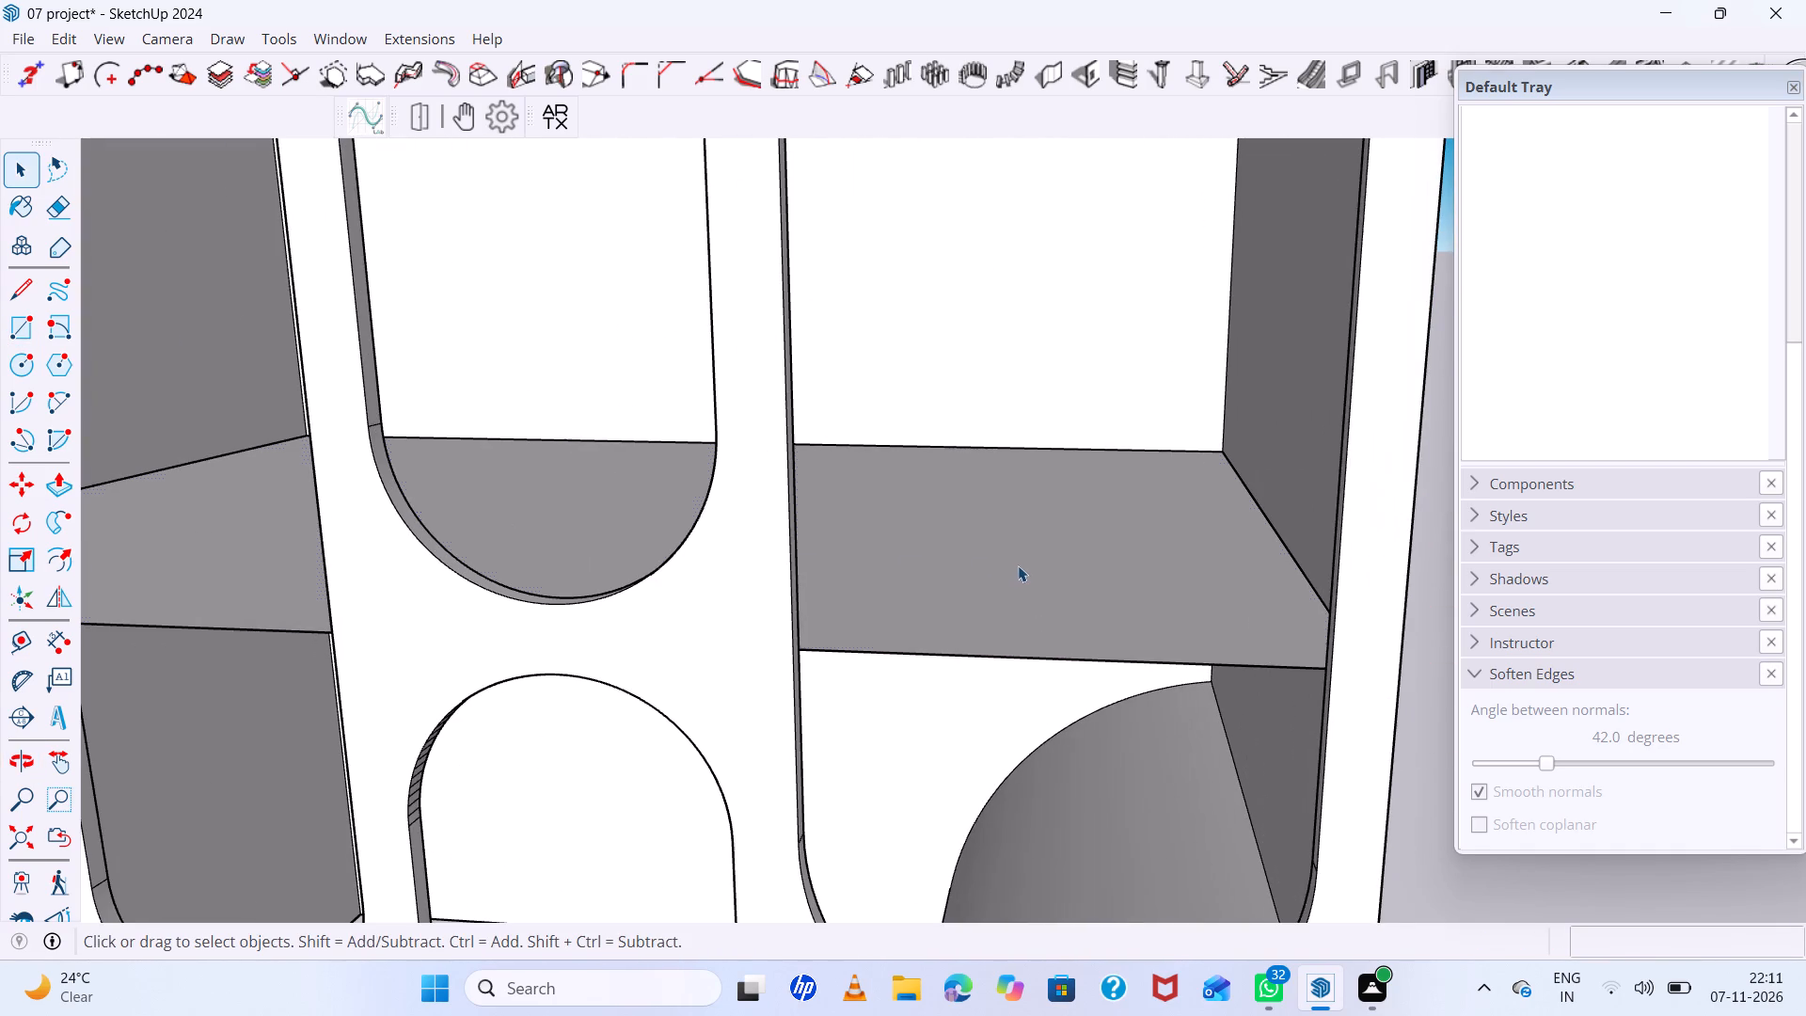
key("p")
left_click(1019, 564)
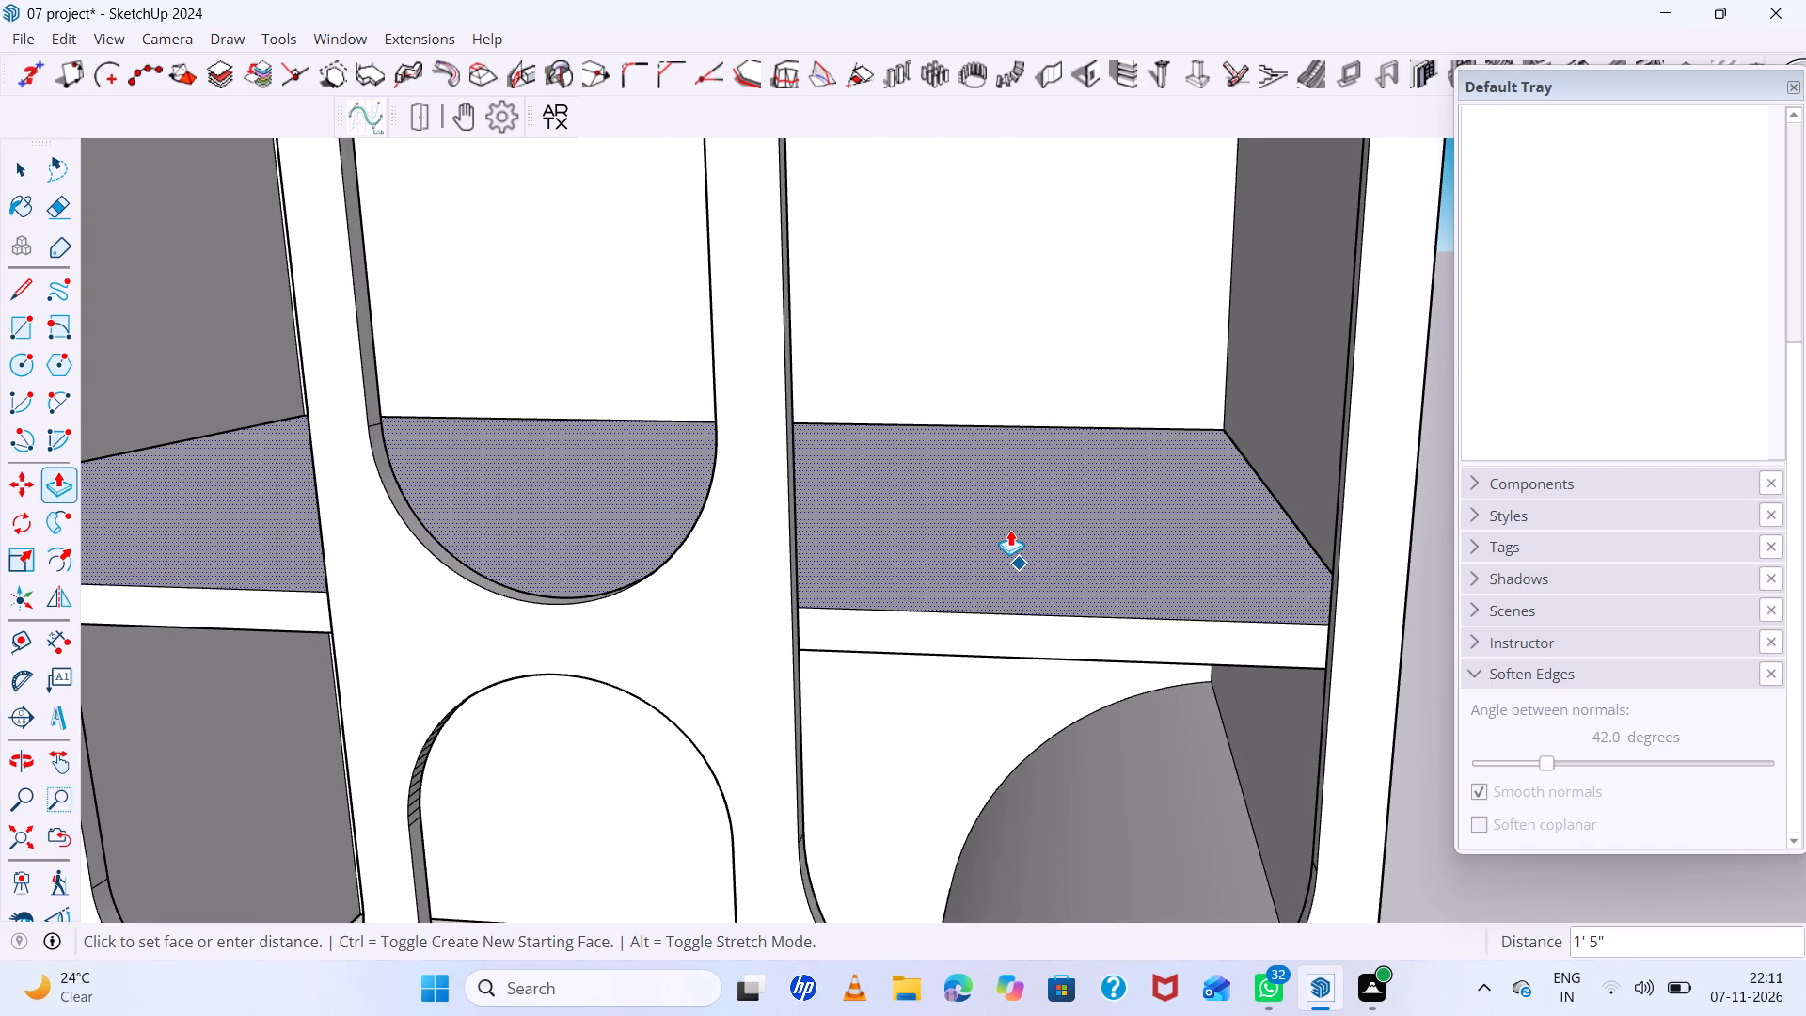
left_click(1010, 531)
Group all the faces and edges of the floor slab.
scroll(963, 490, "down", 13)
middle_click_drag(1103, 553, 1183, 418)
scroll(1003, 436, "up", 6)
key("space")
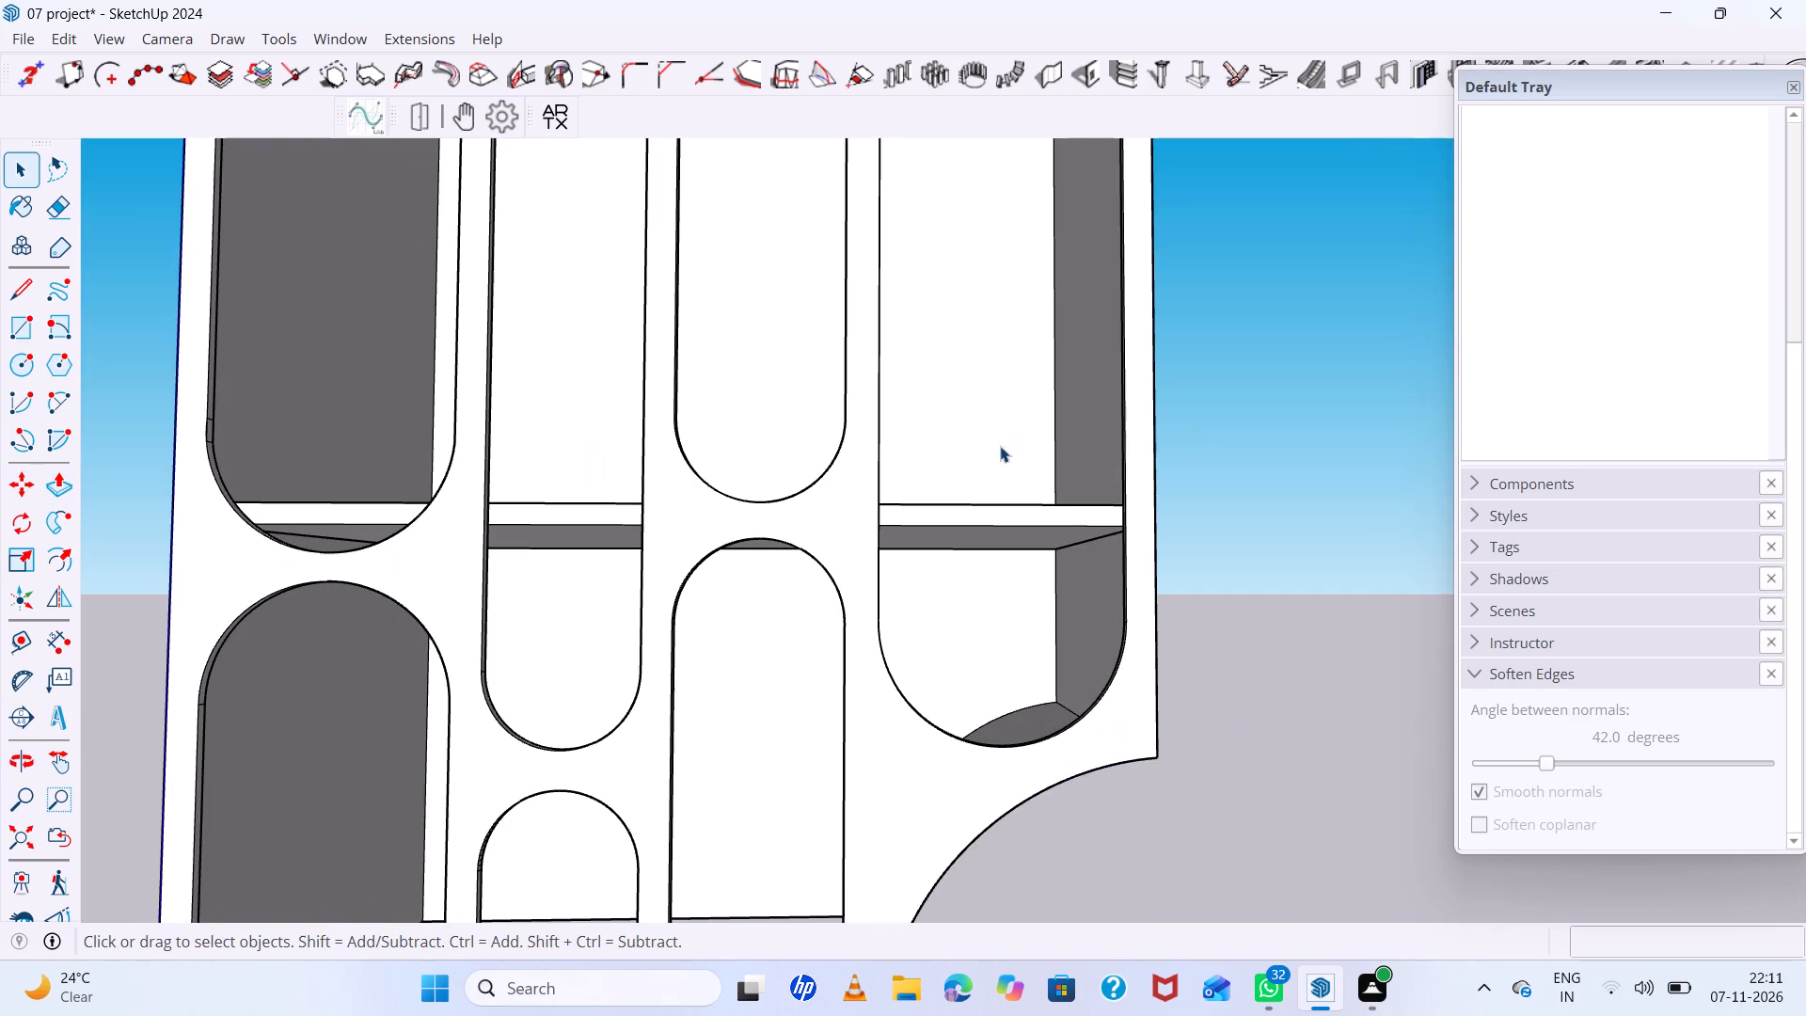
triple_click(1004, 506)
right_click(1004, 506)
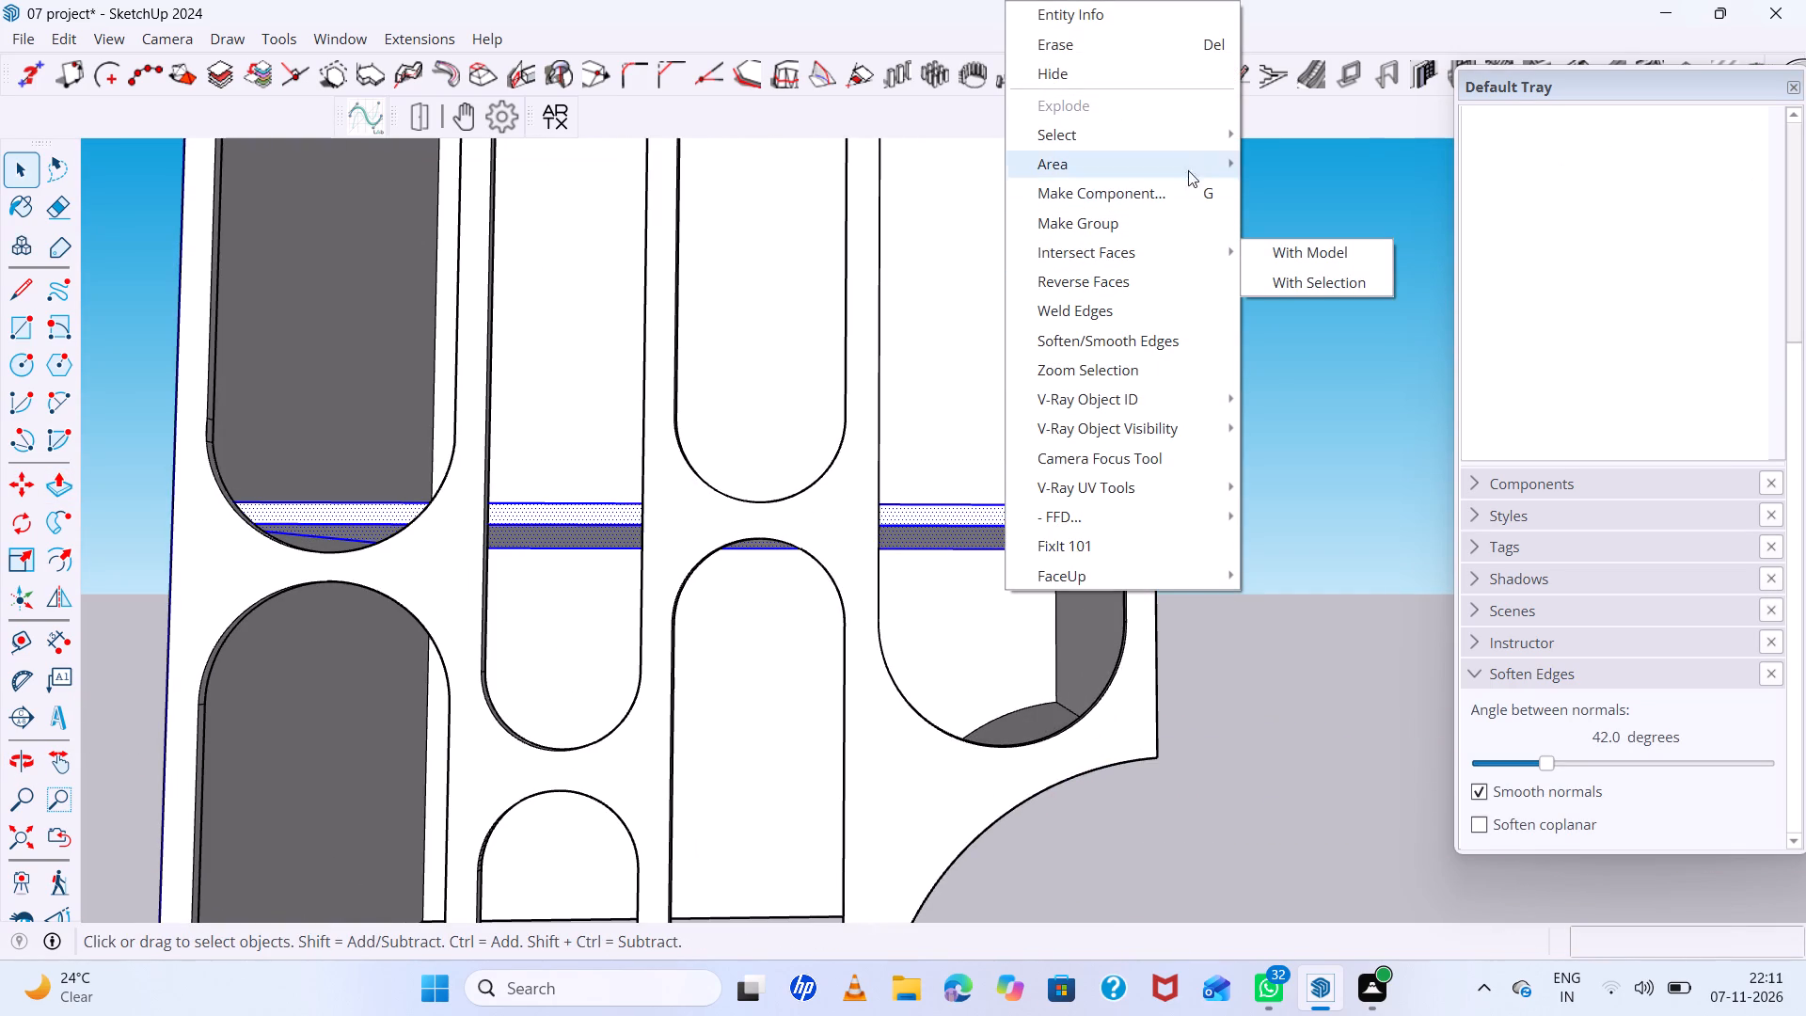
left_click(1145, 217)
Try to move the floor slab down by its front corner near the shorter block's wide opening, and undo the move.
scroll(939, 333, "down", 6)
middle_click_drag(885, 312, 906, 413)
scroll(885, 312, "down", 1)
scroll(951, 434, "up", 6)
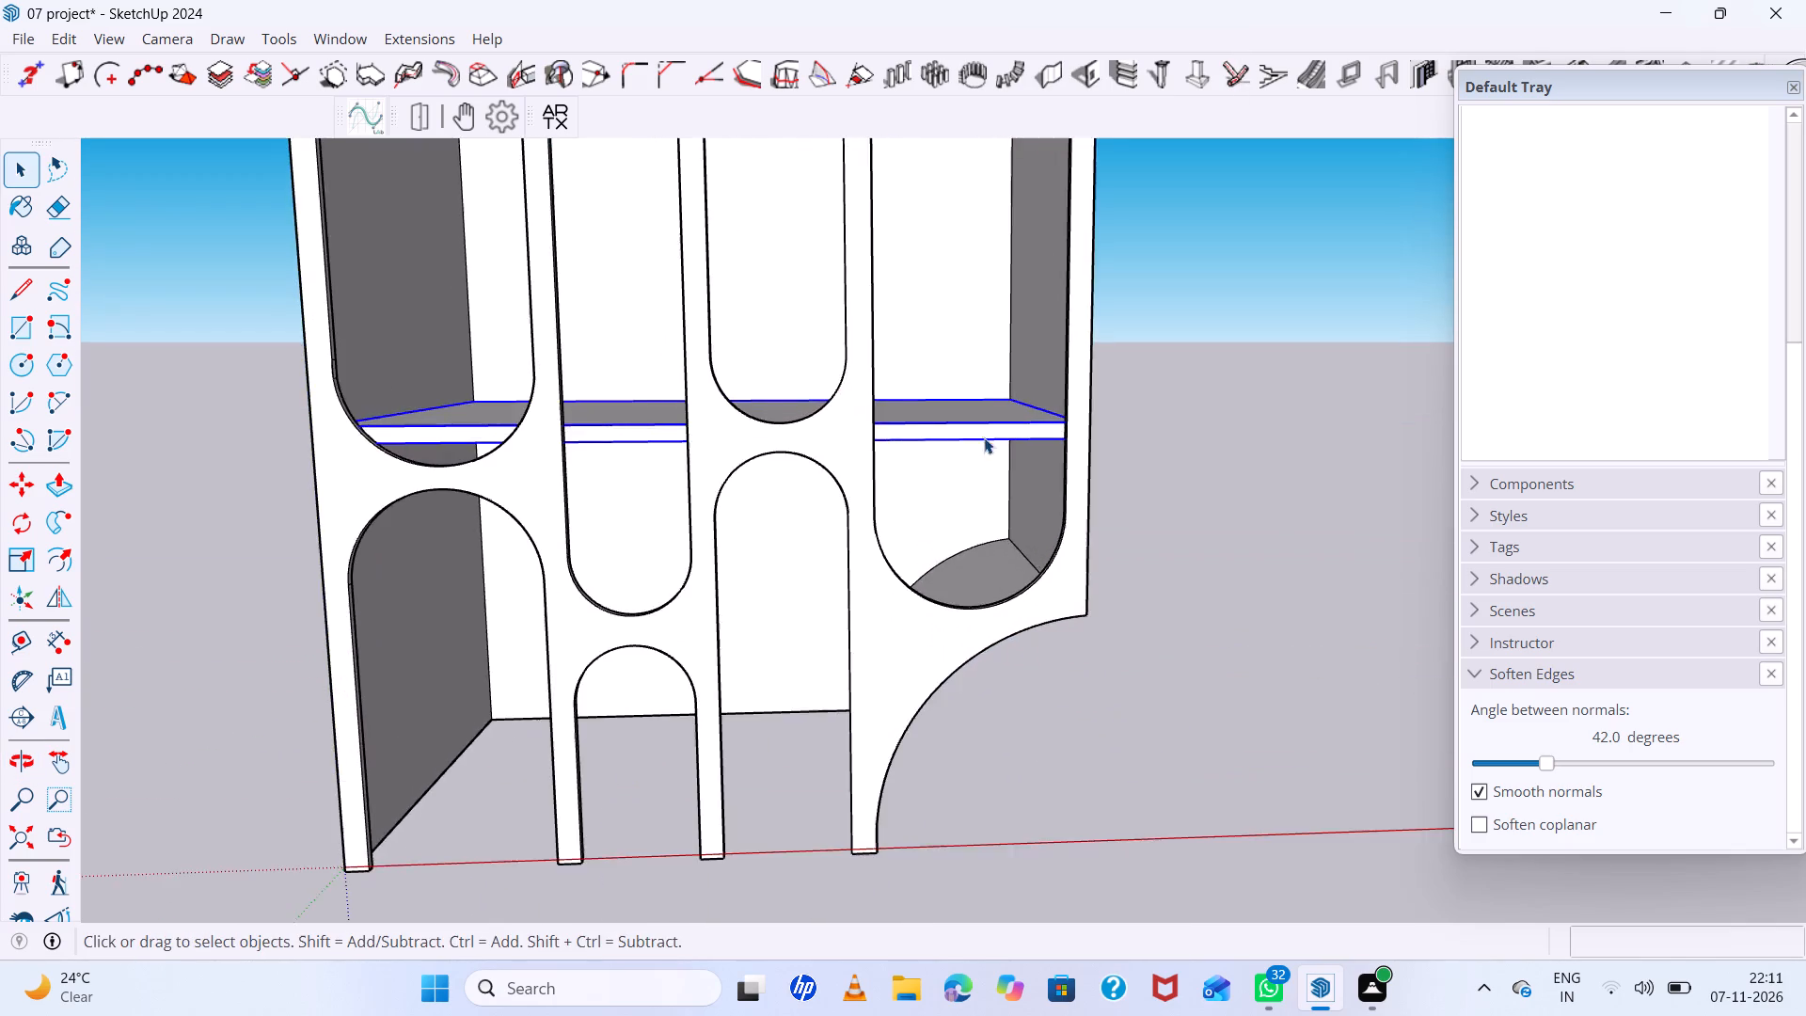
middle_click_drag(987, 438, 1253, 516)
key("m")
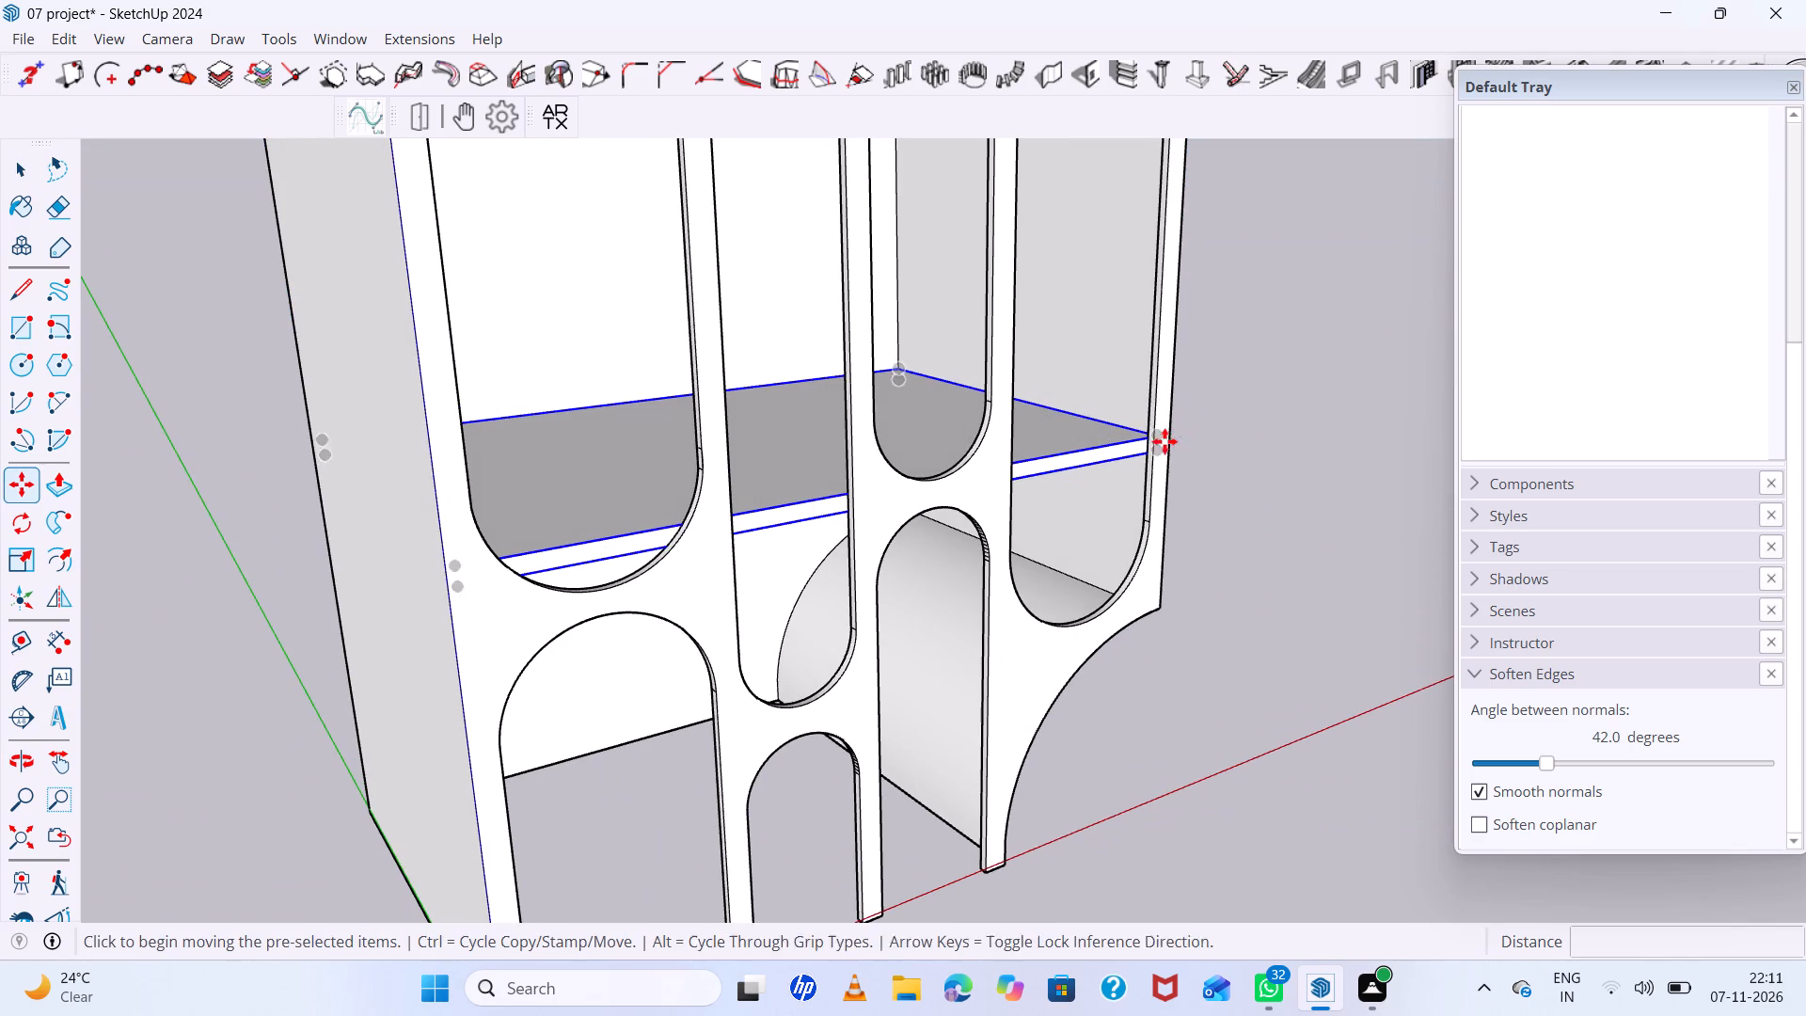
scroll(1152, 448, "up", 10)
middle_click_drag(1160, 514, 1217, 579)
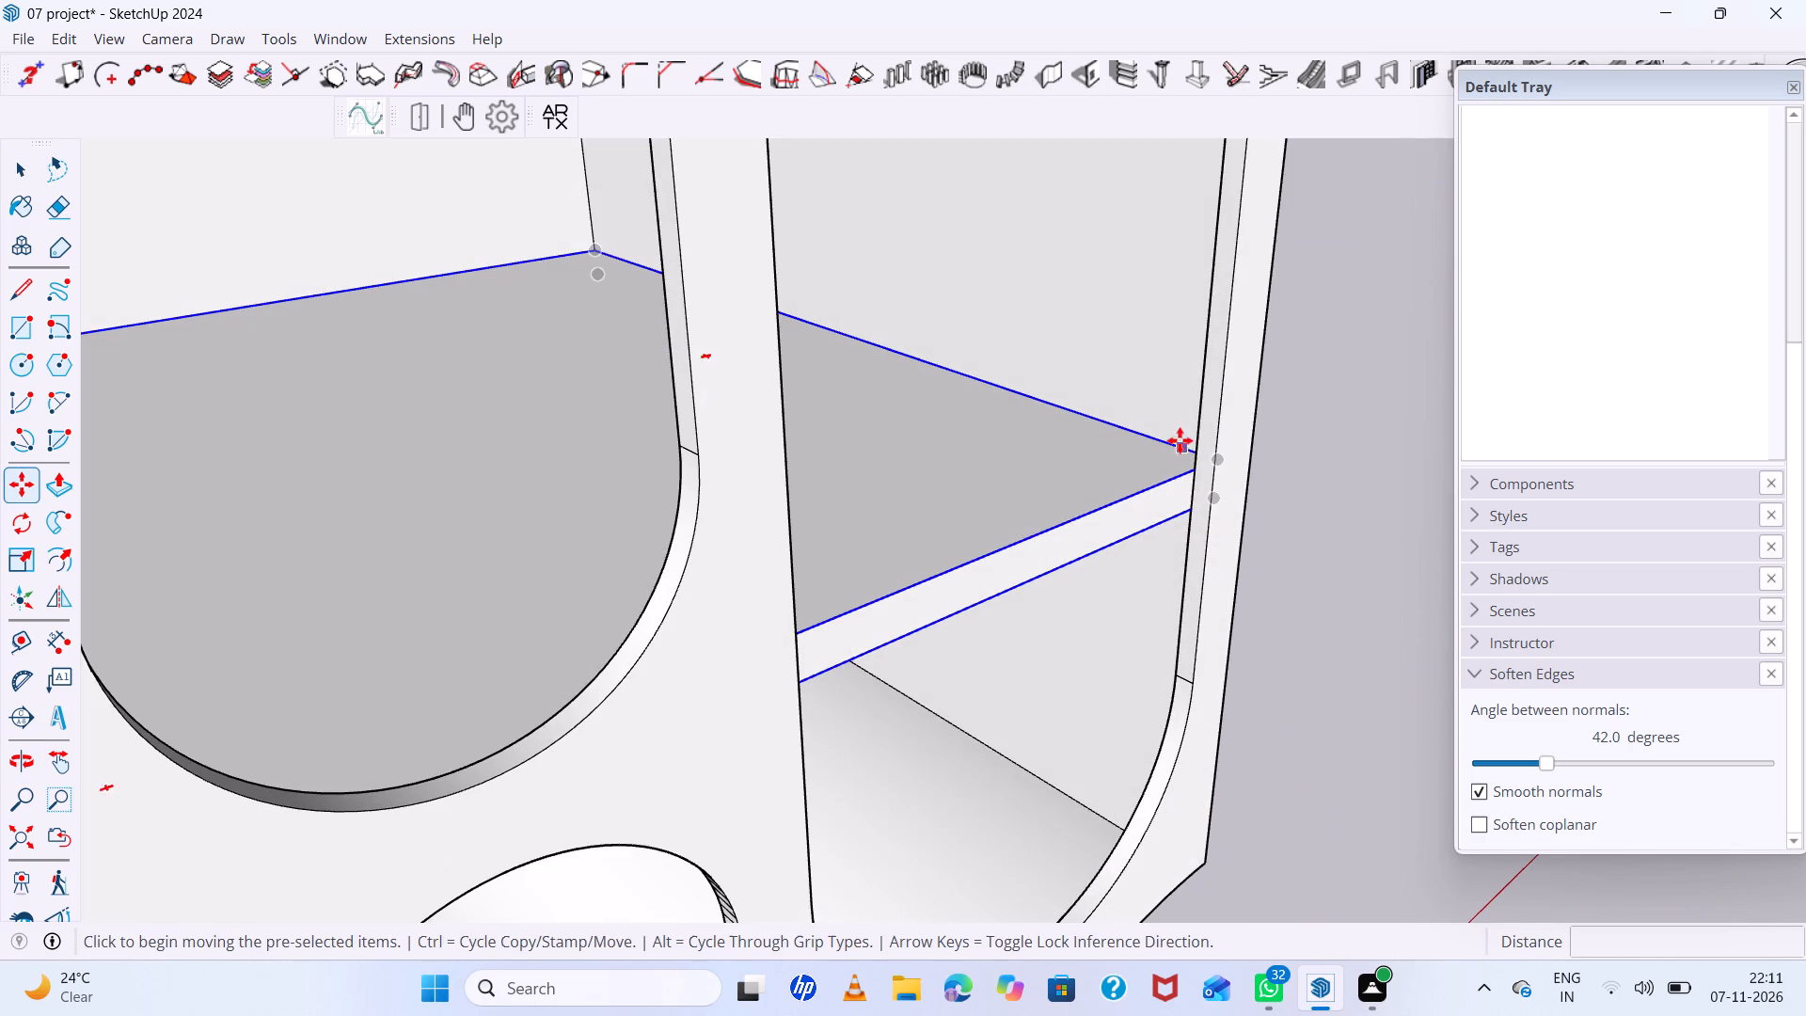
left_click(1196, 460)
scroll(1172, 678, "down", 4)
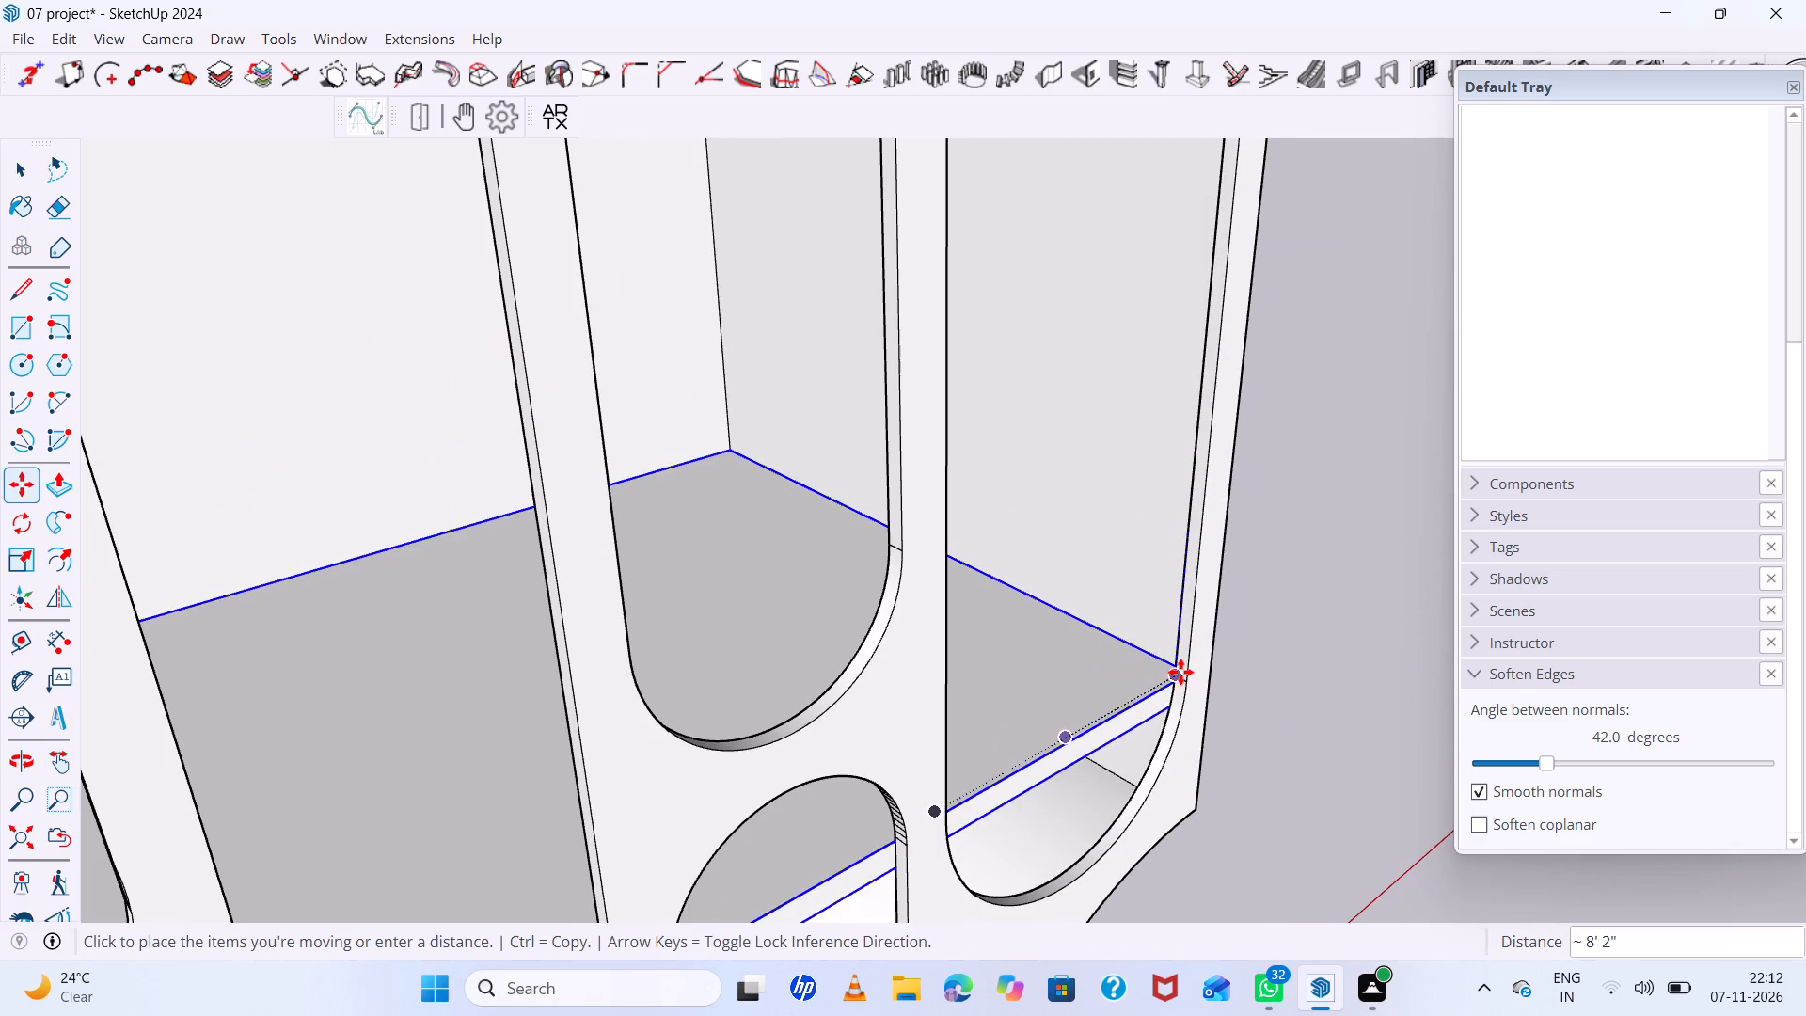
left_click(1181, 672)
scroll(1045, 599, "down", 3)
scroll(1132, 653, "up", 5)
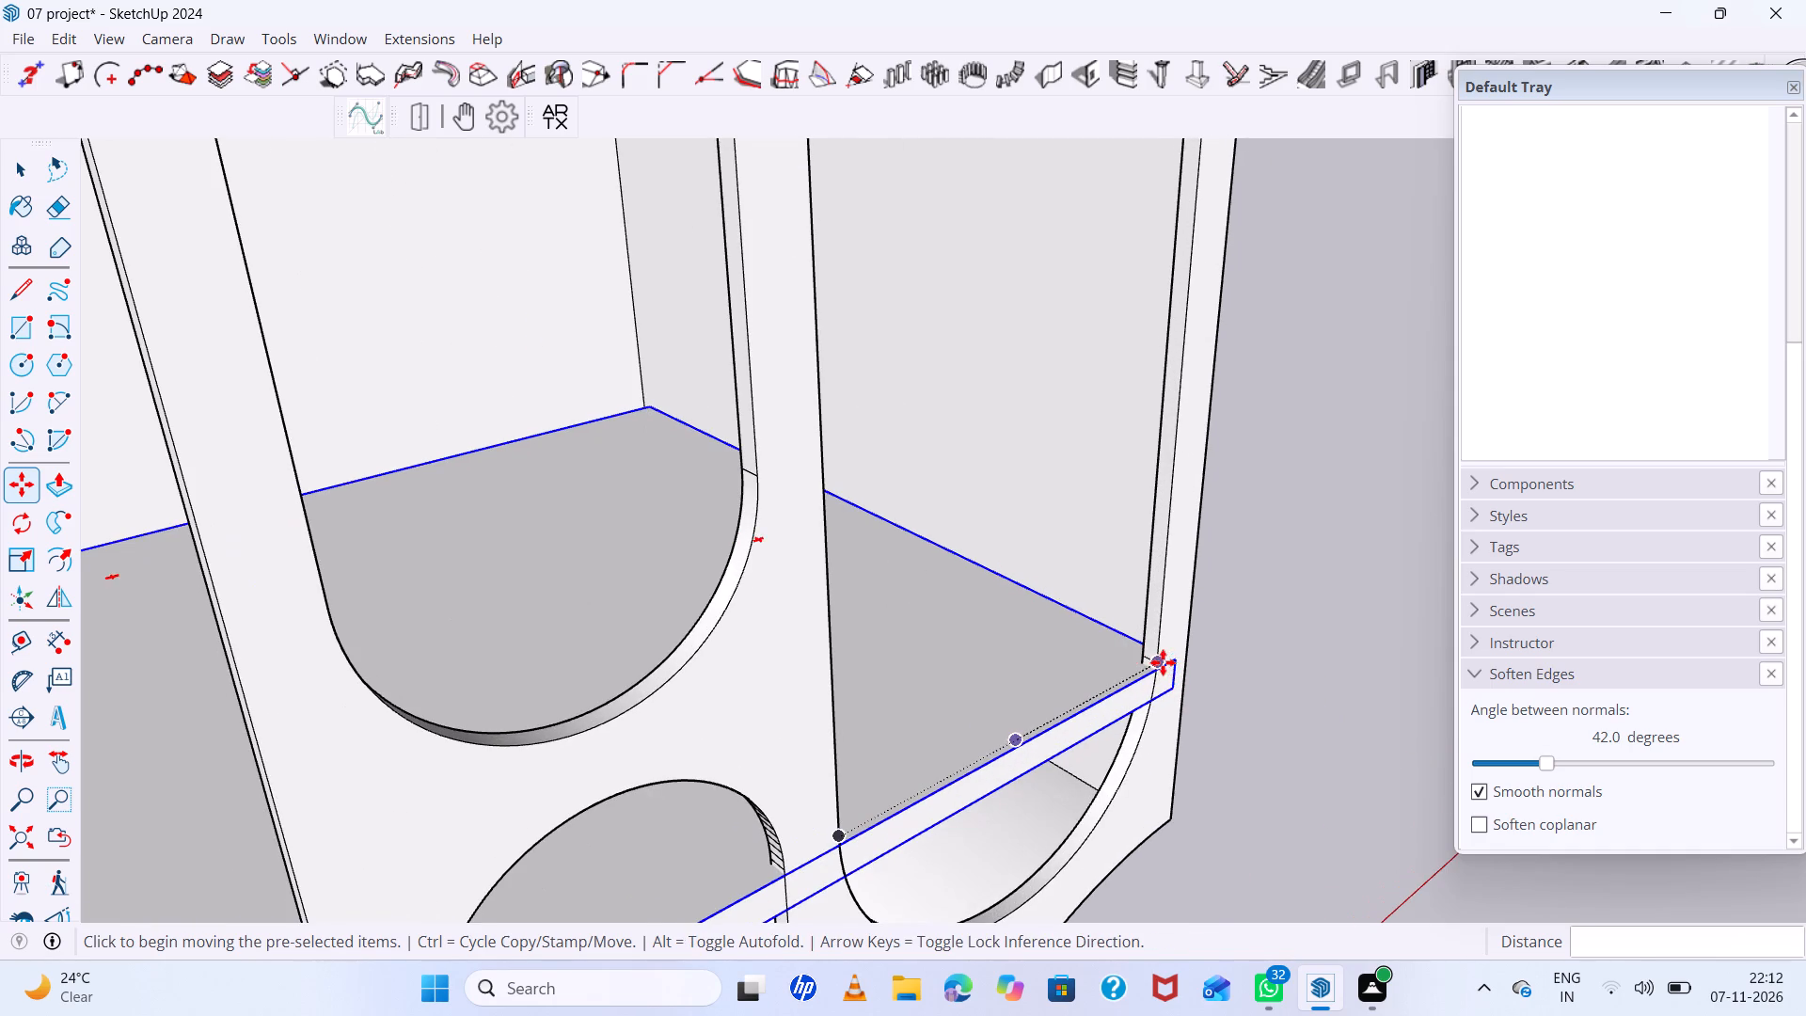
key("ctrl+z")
Move the floor slab straight down about 5' 11" along the vertical axis.
scroll(1163, 662, "up", 5)
left_click(1145, 406)
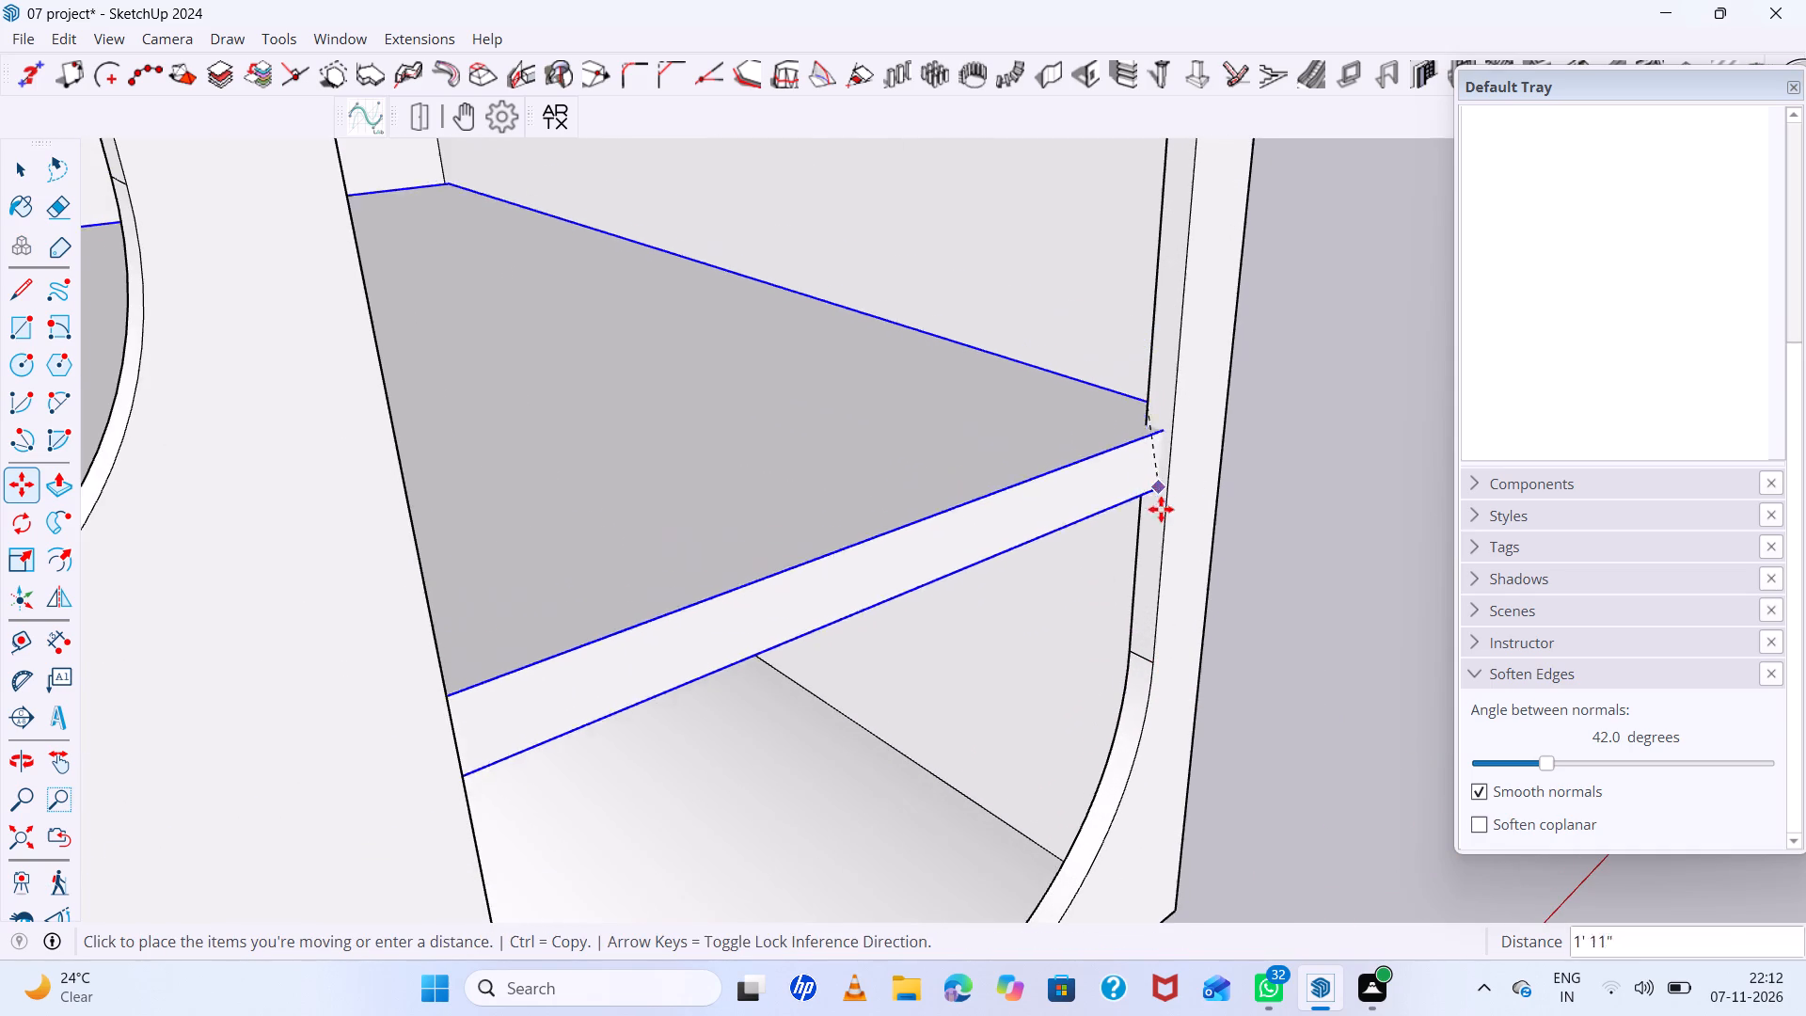
key("Up")
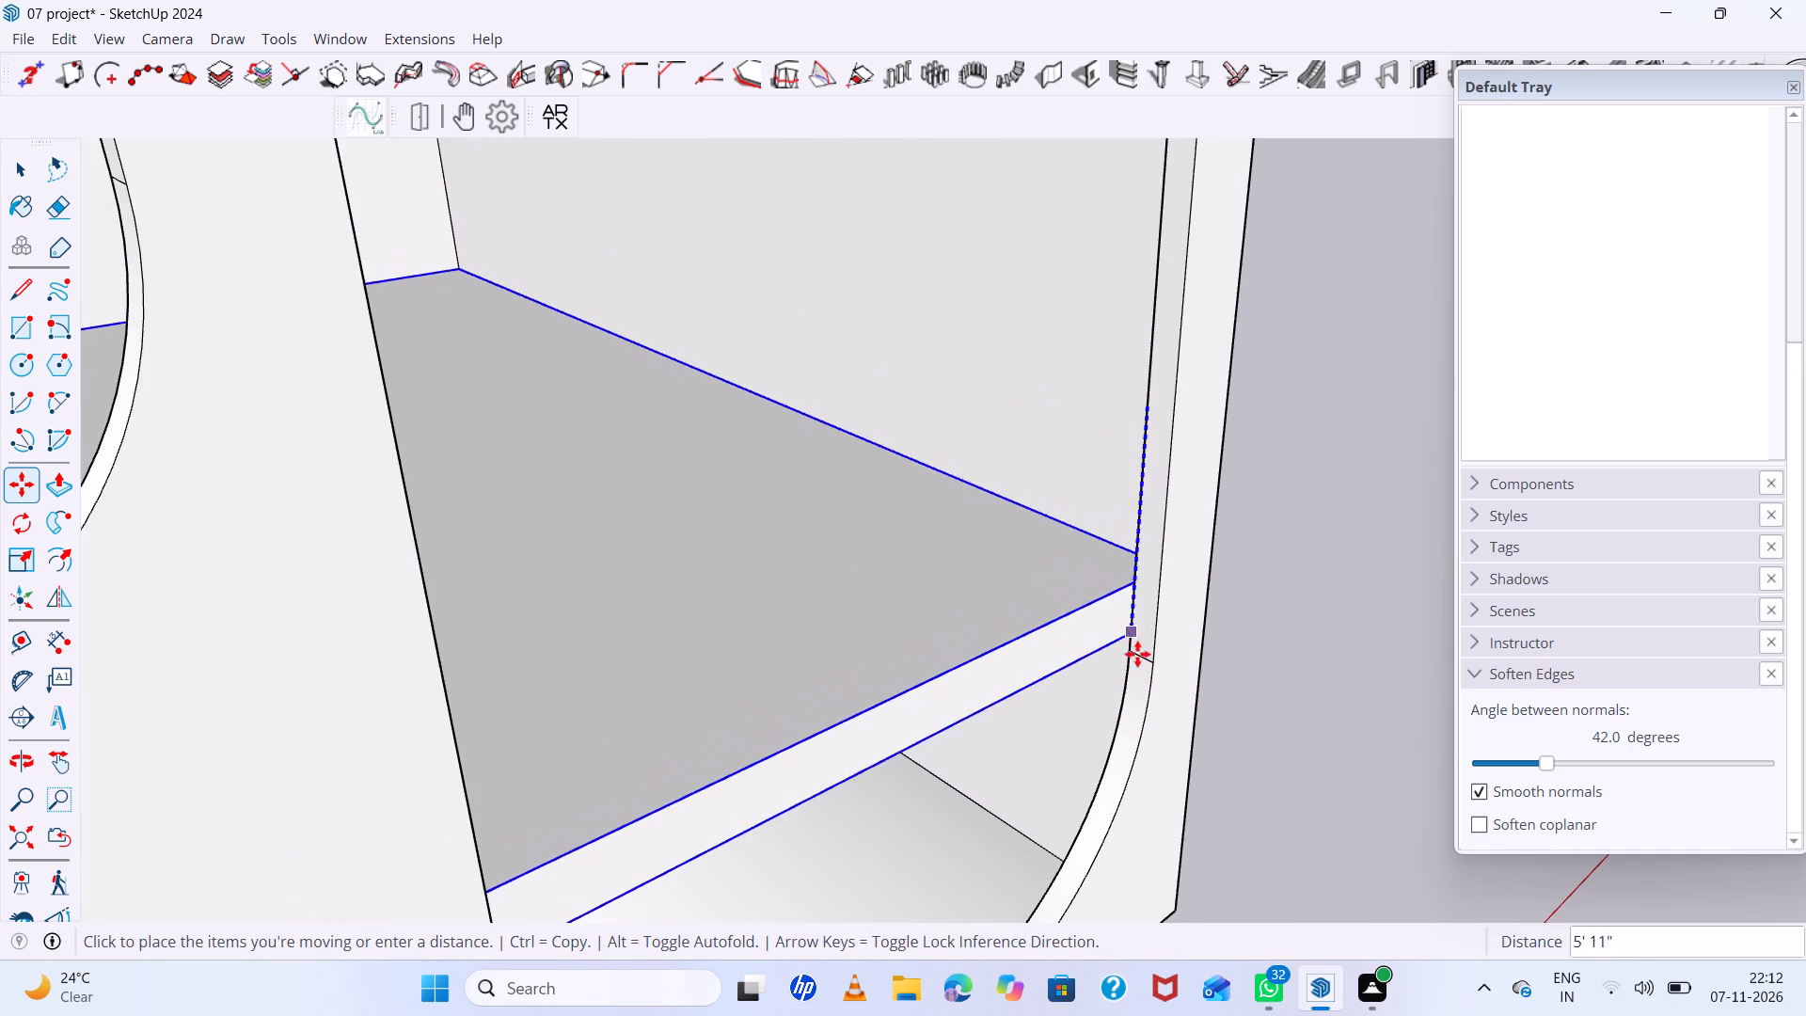
left_click(1138, 659)
Copy the floor slab straight up about 57' 6" to the top of the shorter block.
scroll(988, 536, "down", 18)
middle_click_drag(1045, 611, 580, 429)
scroll(906, 468, "down", 5)
scroll(973, 516, "up", 10)
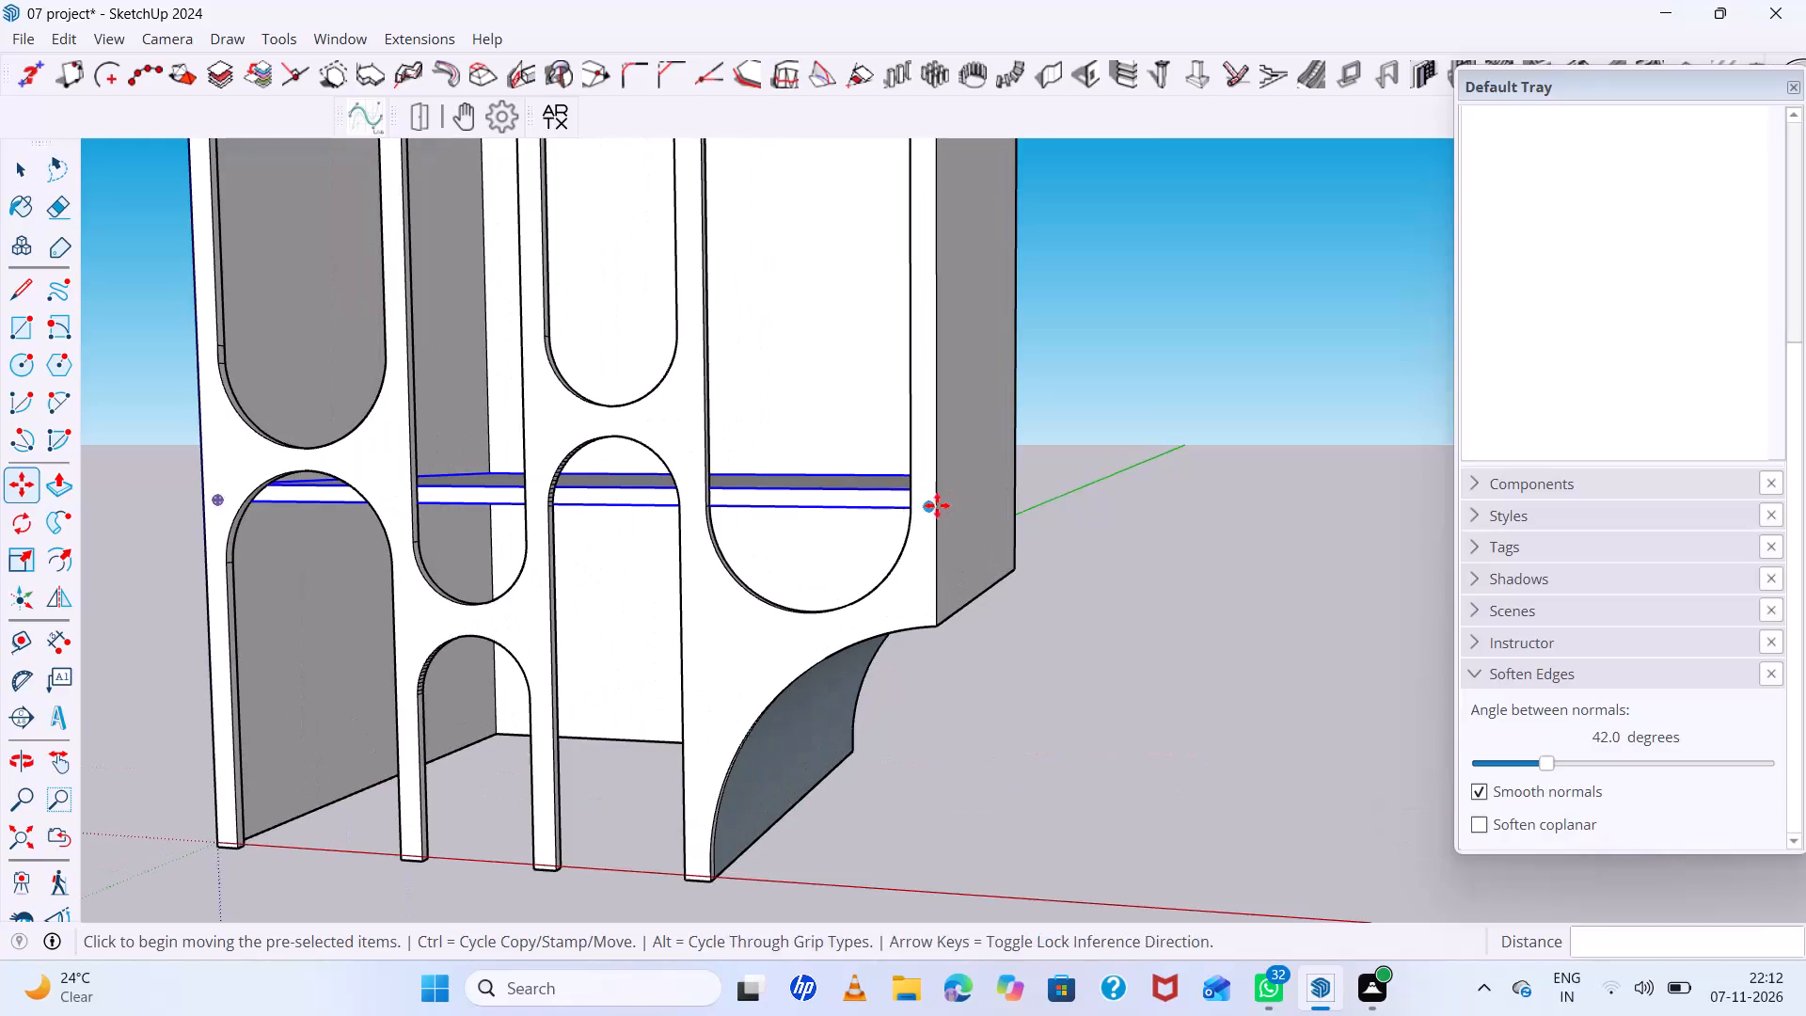
left_click(937, 509)
scroll(949, 281, "down", 1)
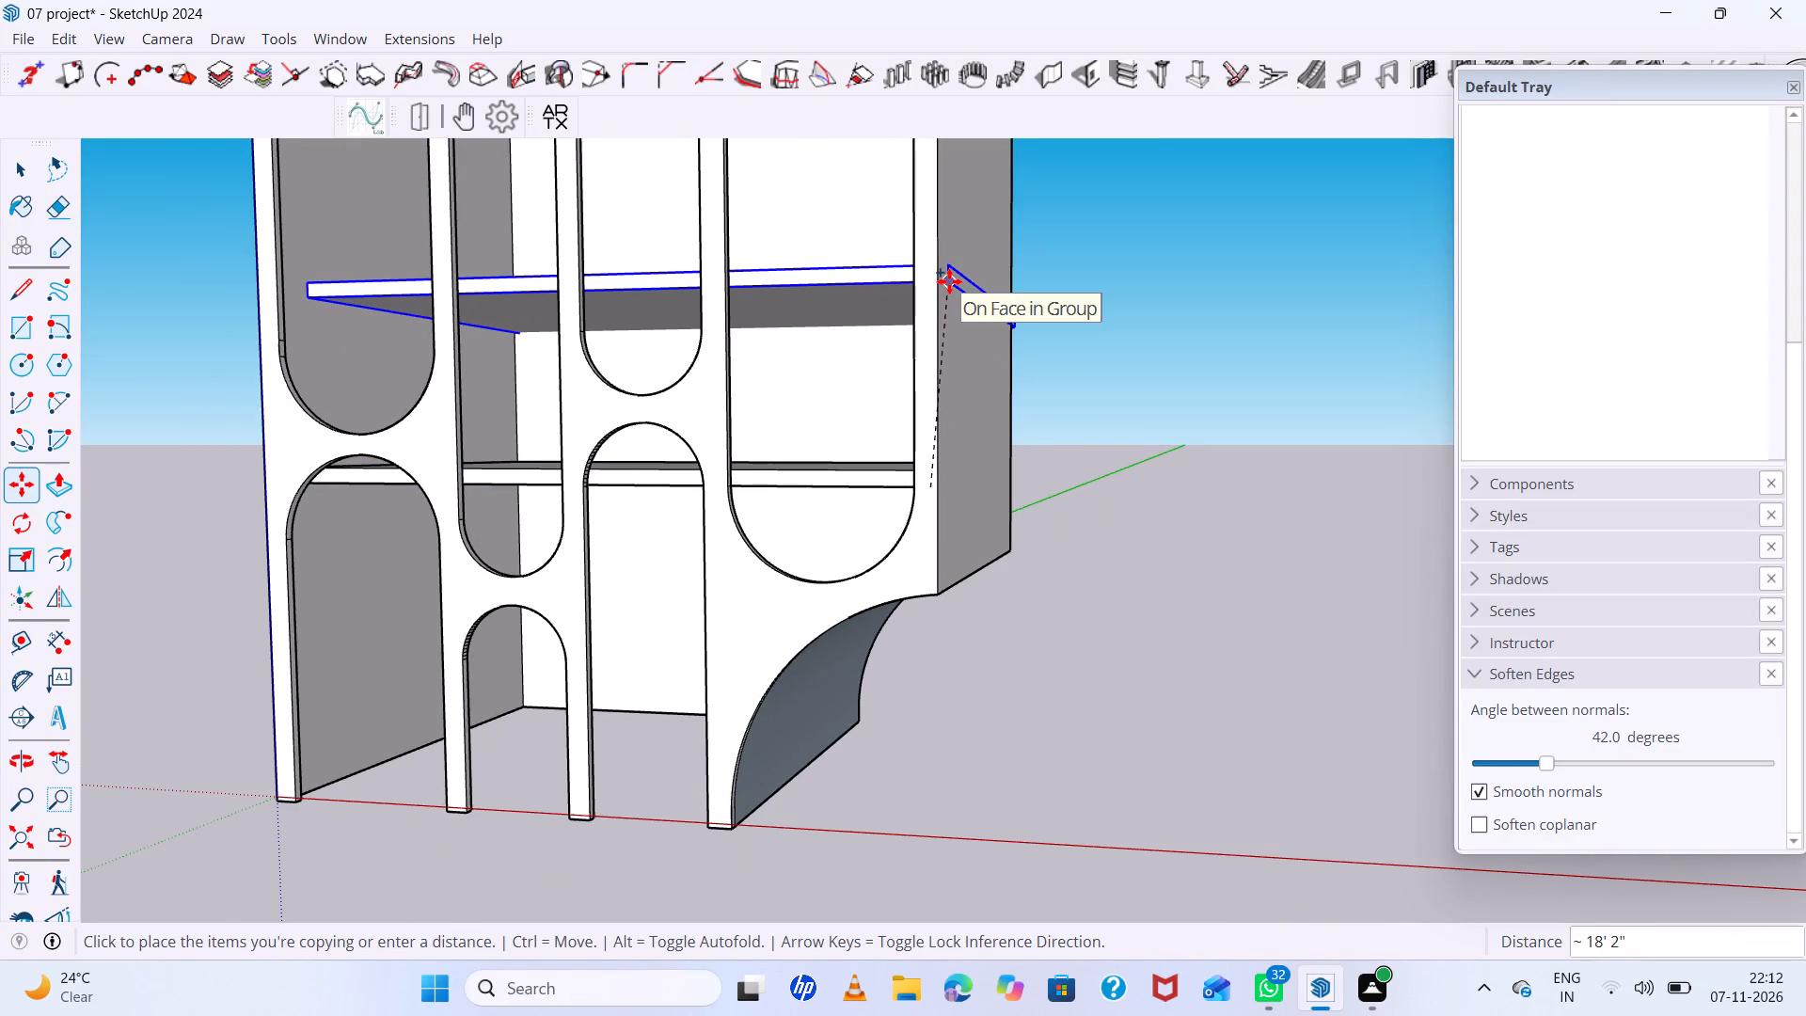
key("Up")
scroll(949, 281, "down", 19)
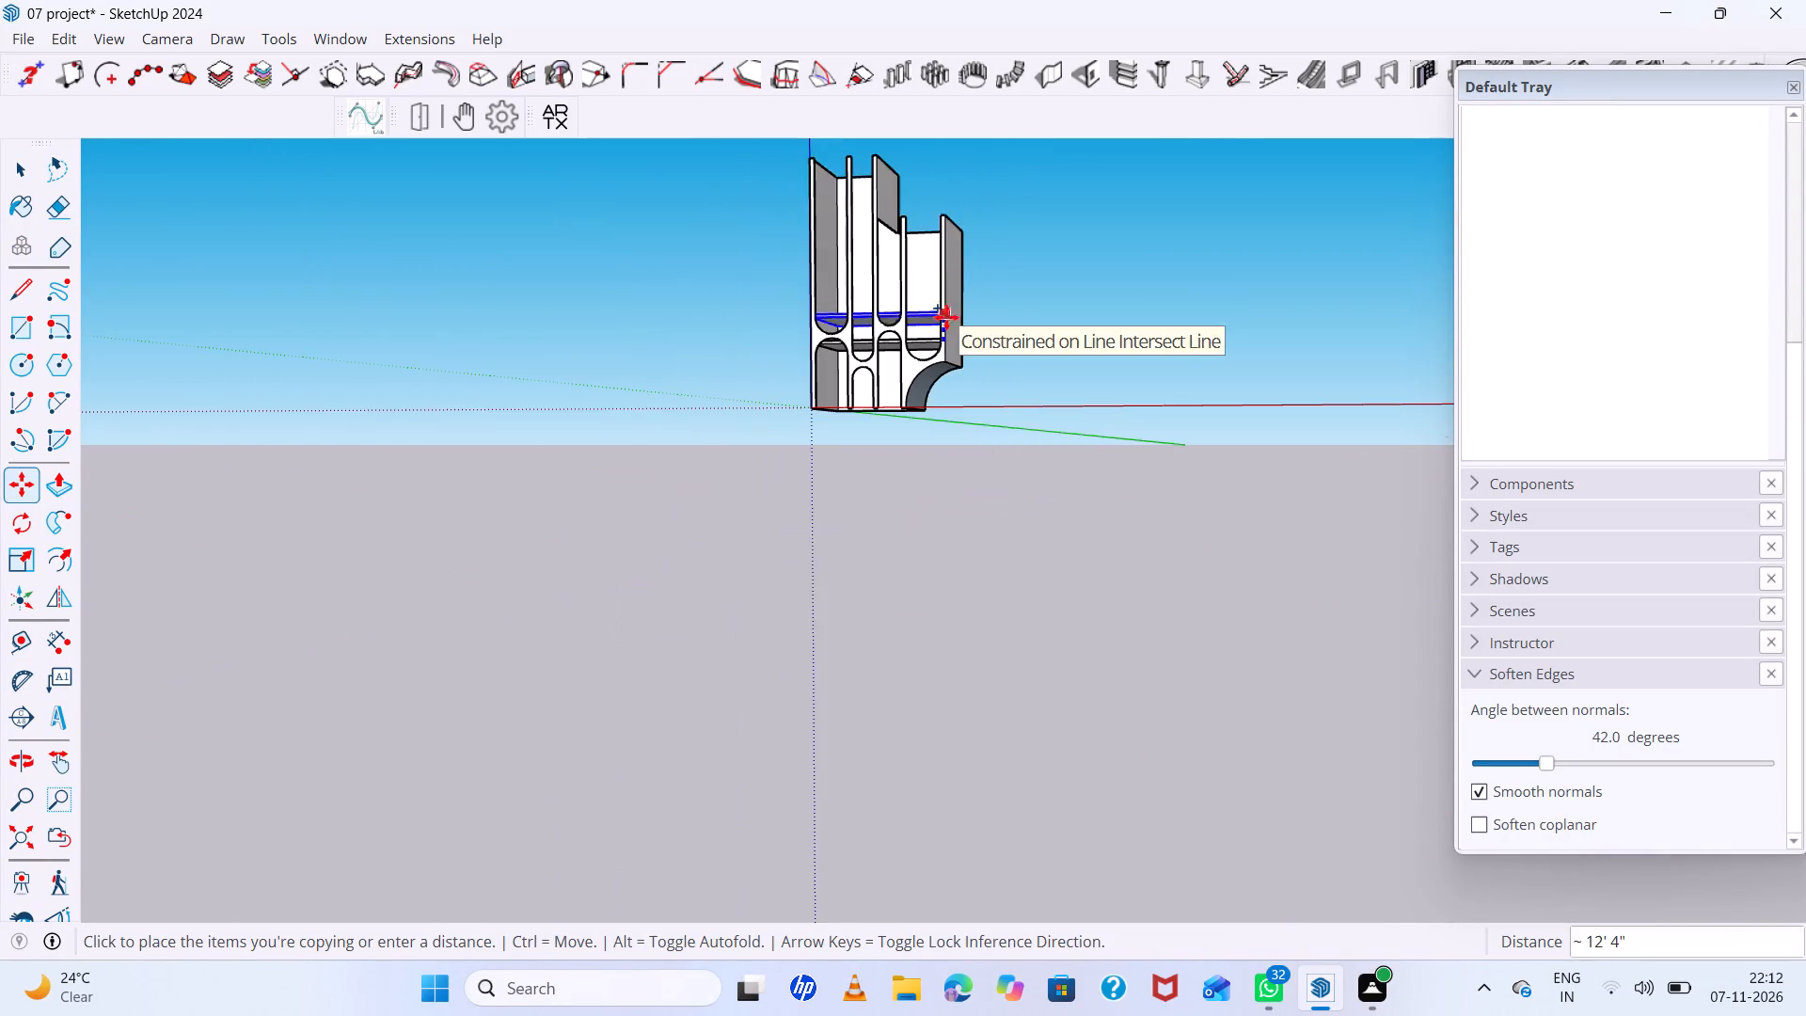
scroll(974, 163, "up", 10)
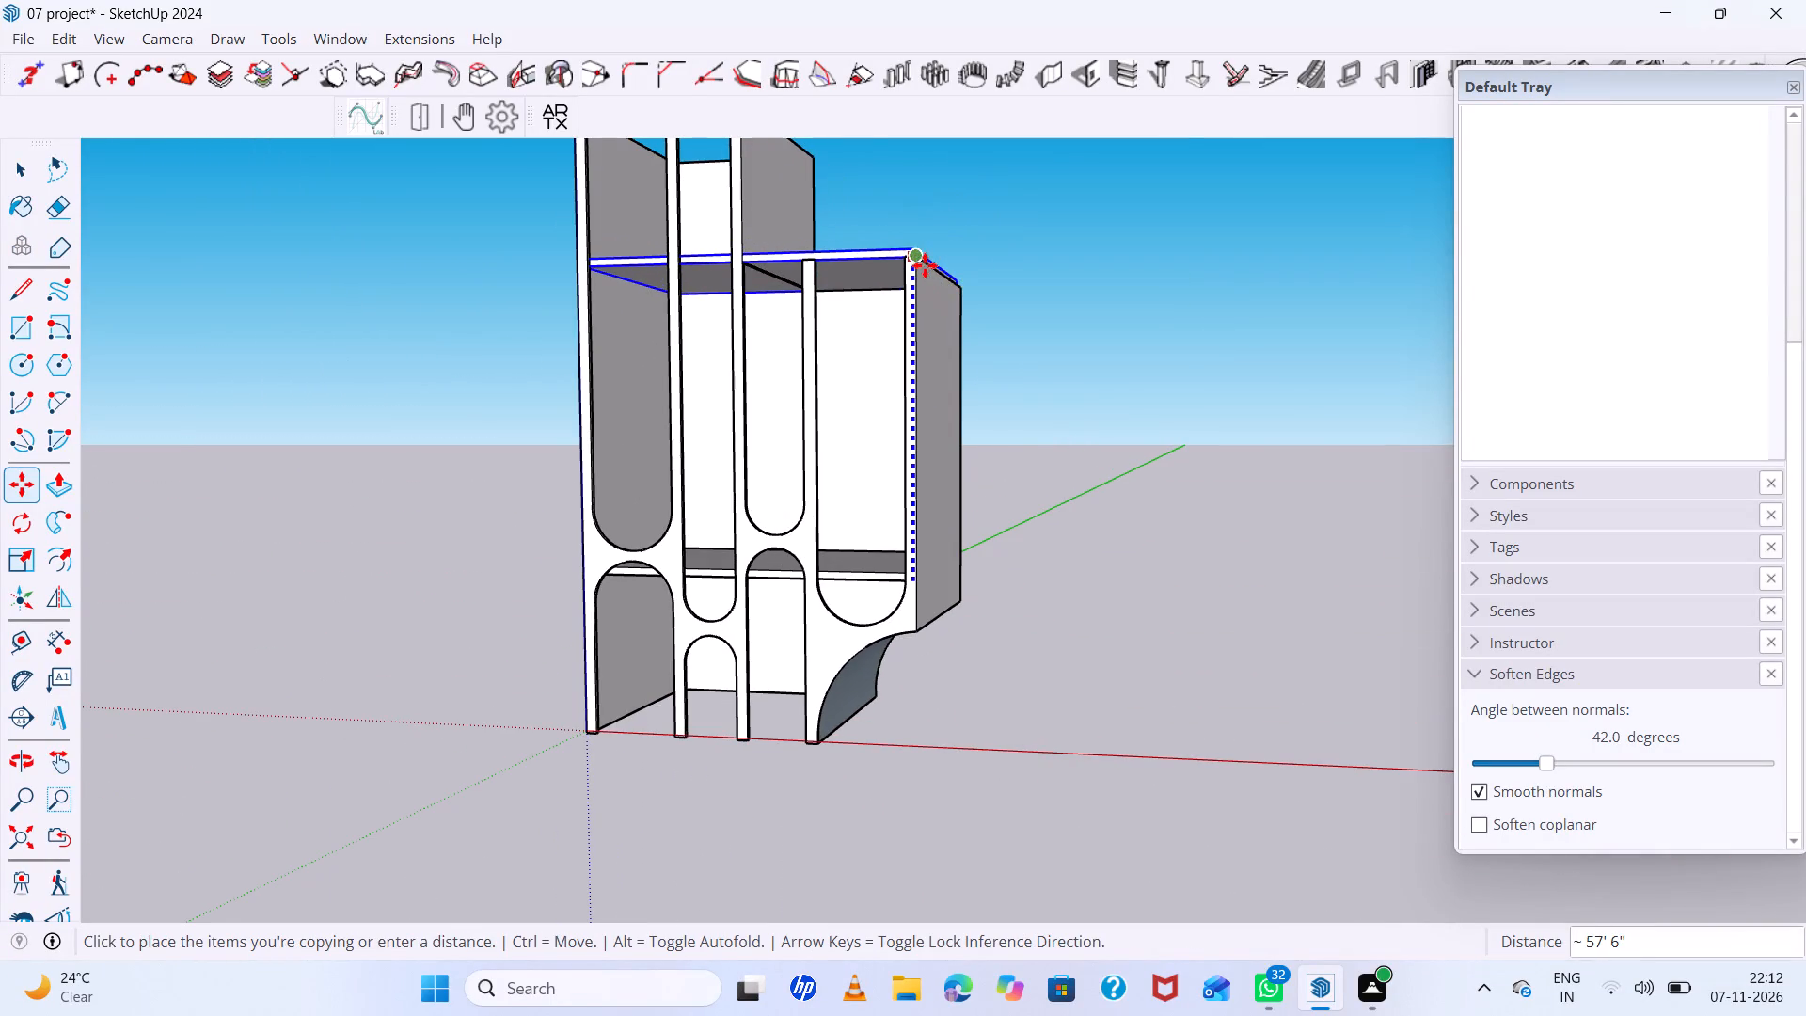
left_click(925, 265)
Copy the top slab down to roughly midway between the two existing slabs, and clear the selection.
scroll(800, 257, "down", 6)
left_click(867, 255)
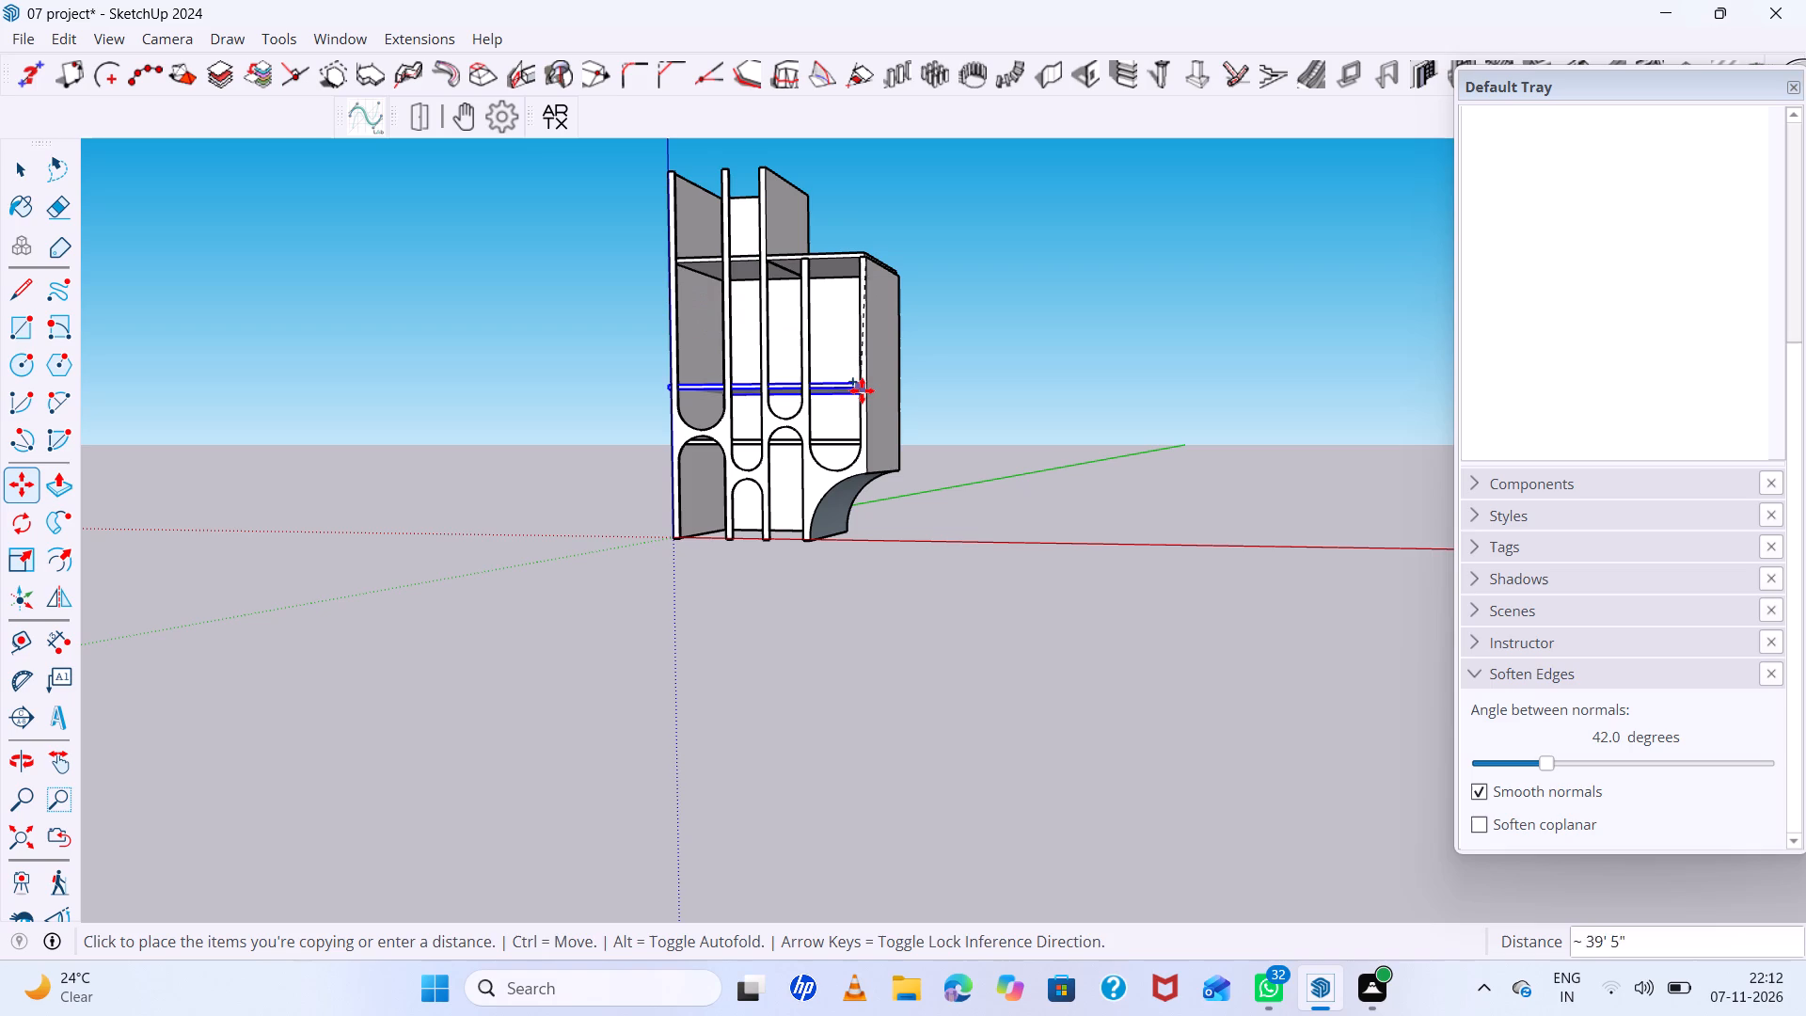
left_click(863, 368)
scroll(684, 340, "down", 6)
middle_click_drag(718, 371, 912, 532)
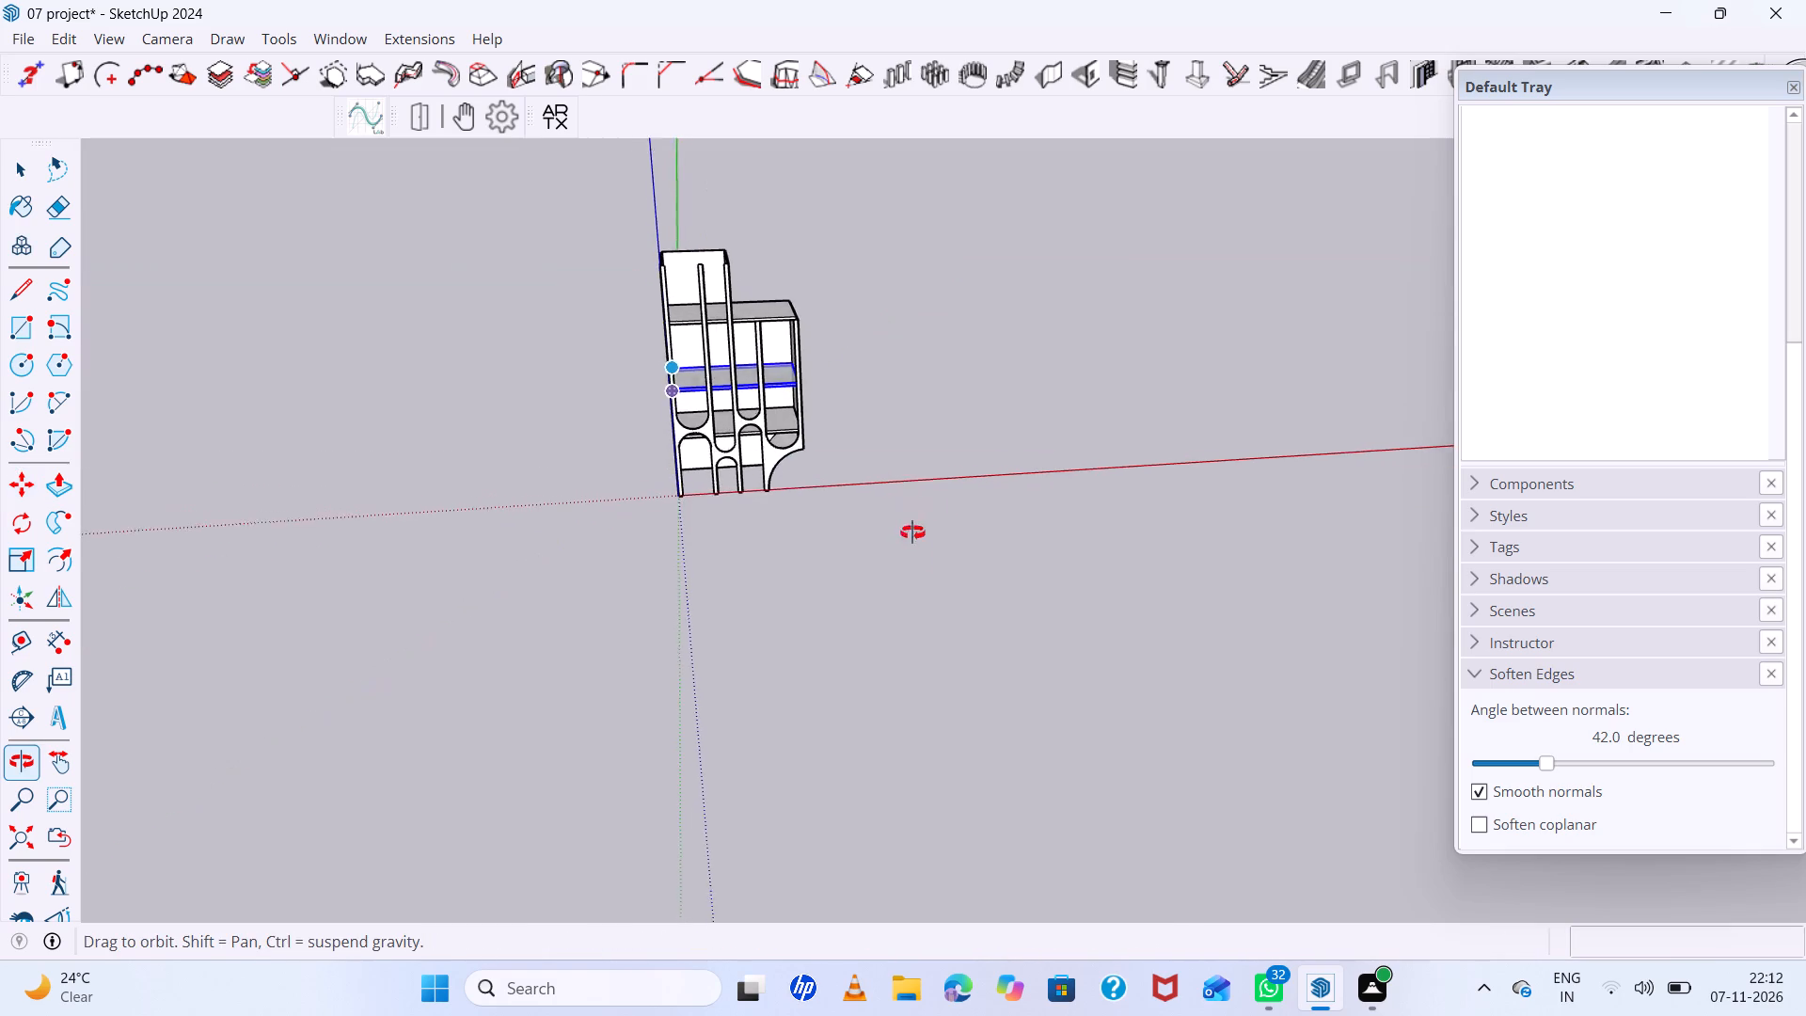
middle_click_drag(912, 532, 901, 570)
key("space")
left_click(881, 309)
Draw a rectangle closing the taller block's open top, from its back inner corner to the diagonally opposite front corner.
scroll(510, 274, "up", 5)
middle_click_drag(884, 332, 106, 233)
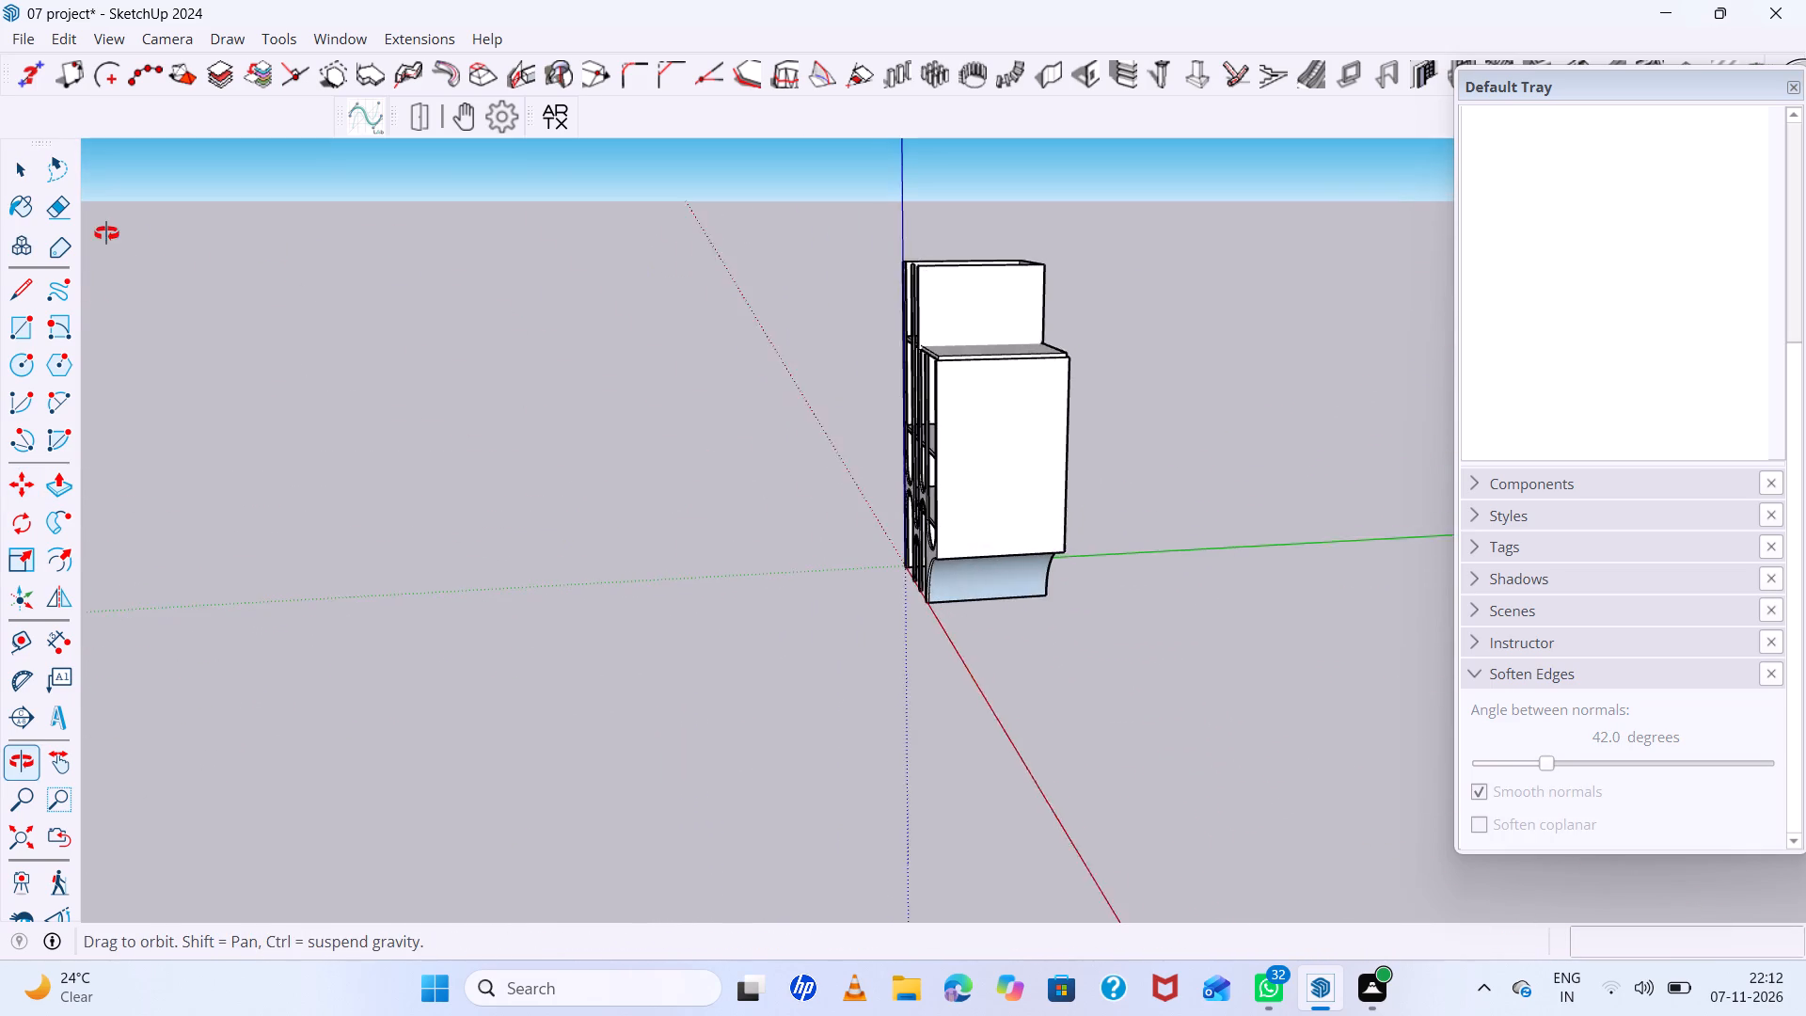
middle_click_drag(106, 233, 137, 233)
scroll(794, 312, "down", 8)
scroll(911, 344, "down", 6)
middle_click_drag(879, 361, 1455, 339)
scroll(820, 342, "up", 11)
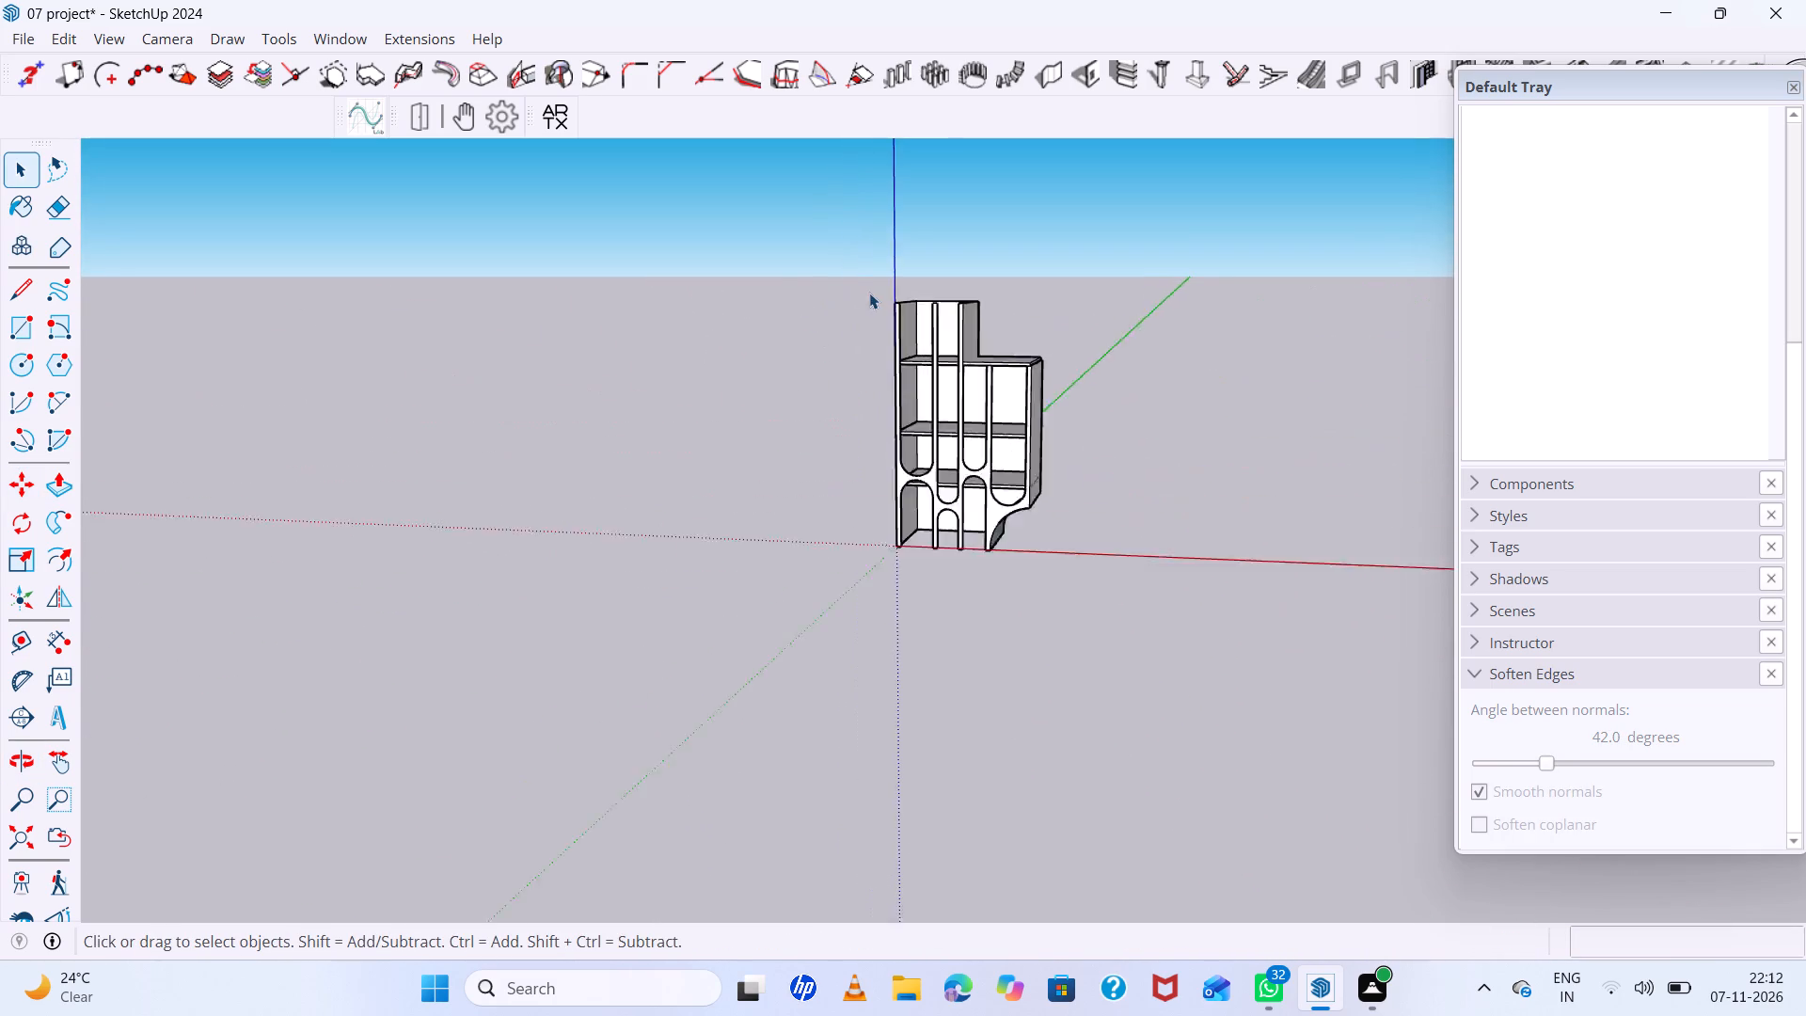
scroll(869, 293, "up", 2)
middle_click_drag(865, 319, 1022, 724)
scroll(896, 343, "up", 6)
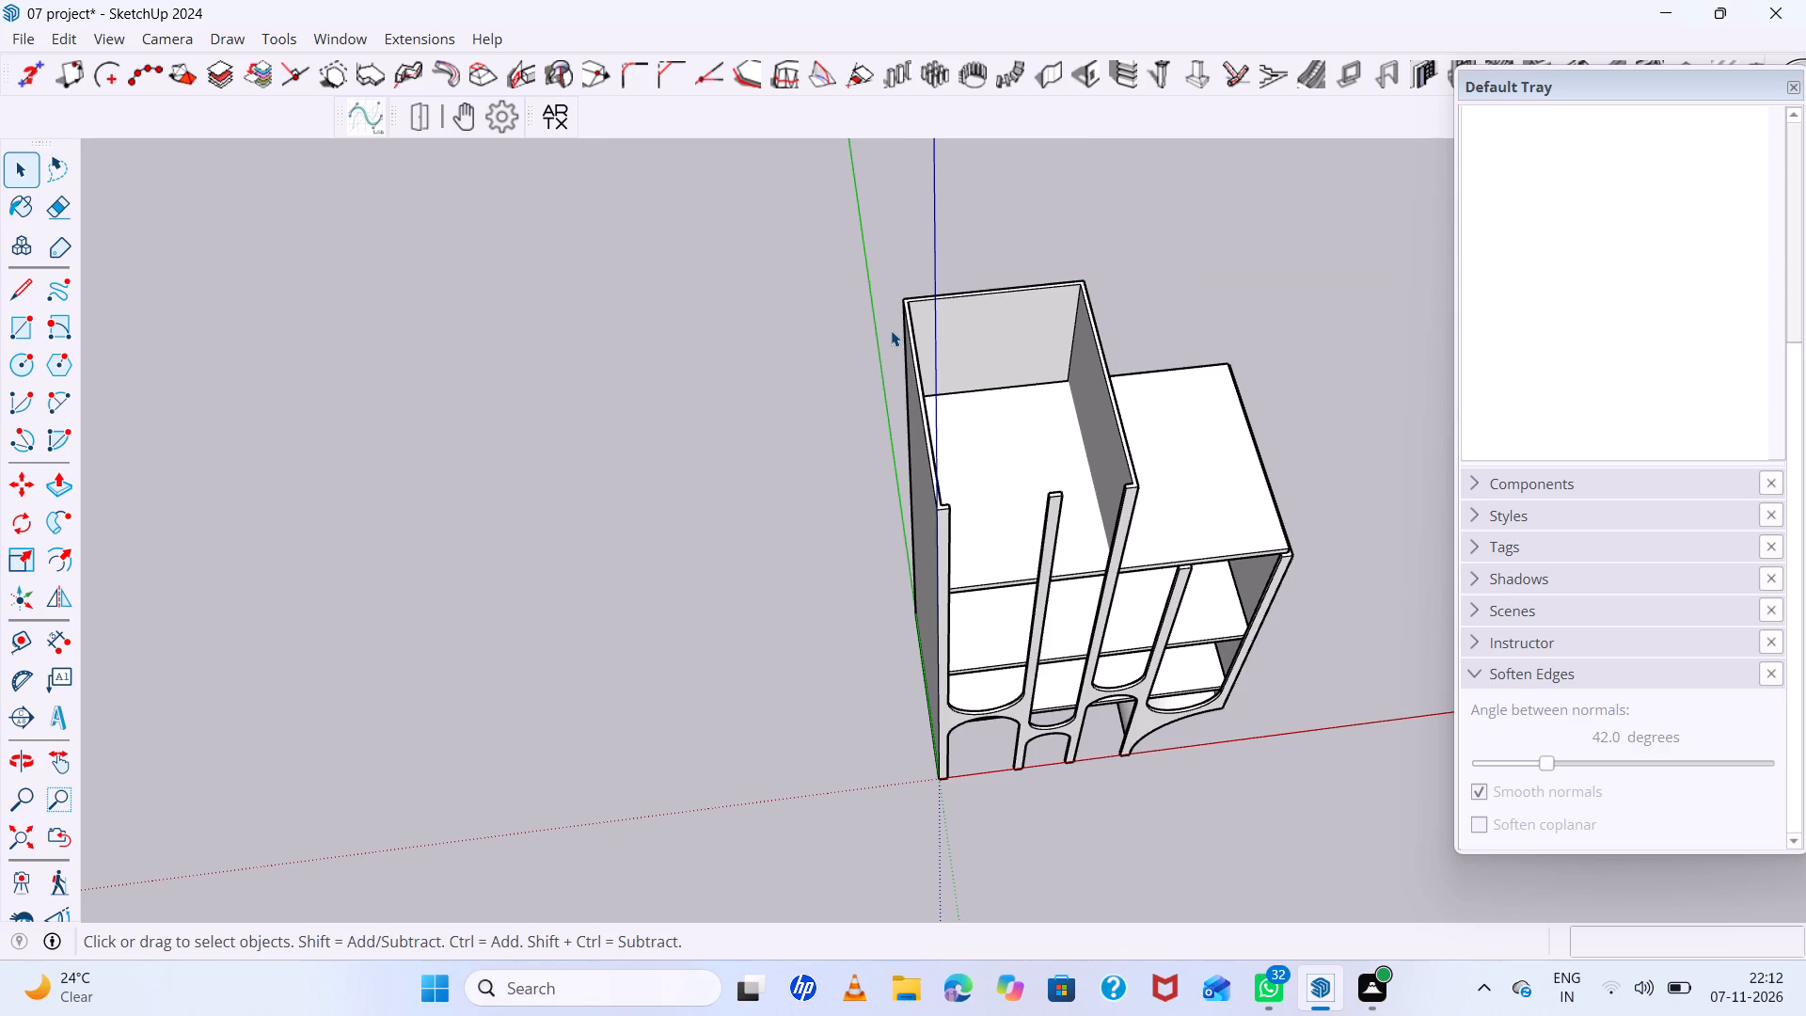
scroll(969, 307, "up", 4)
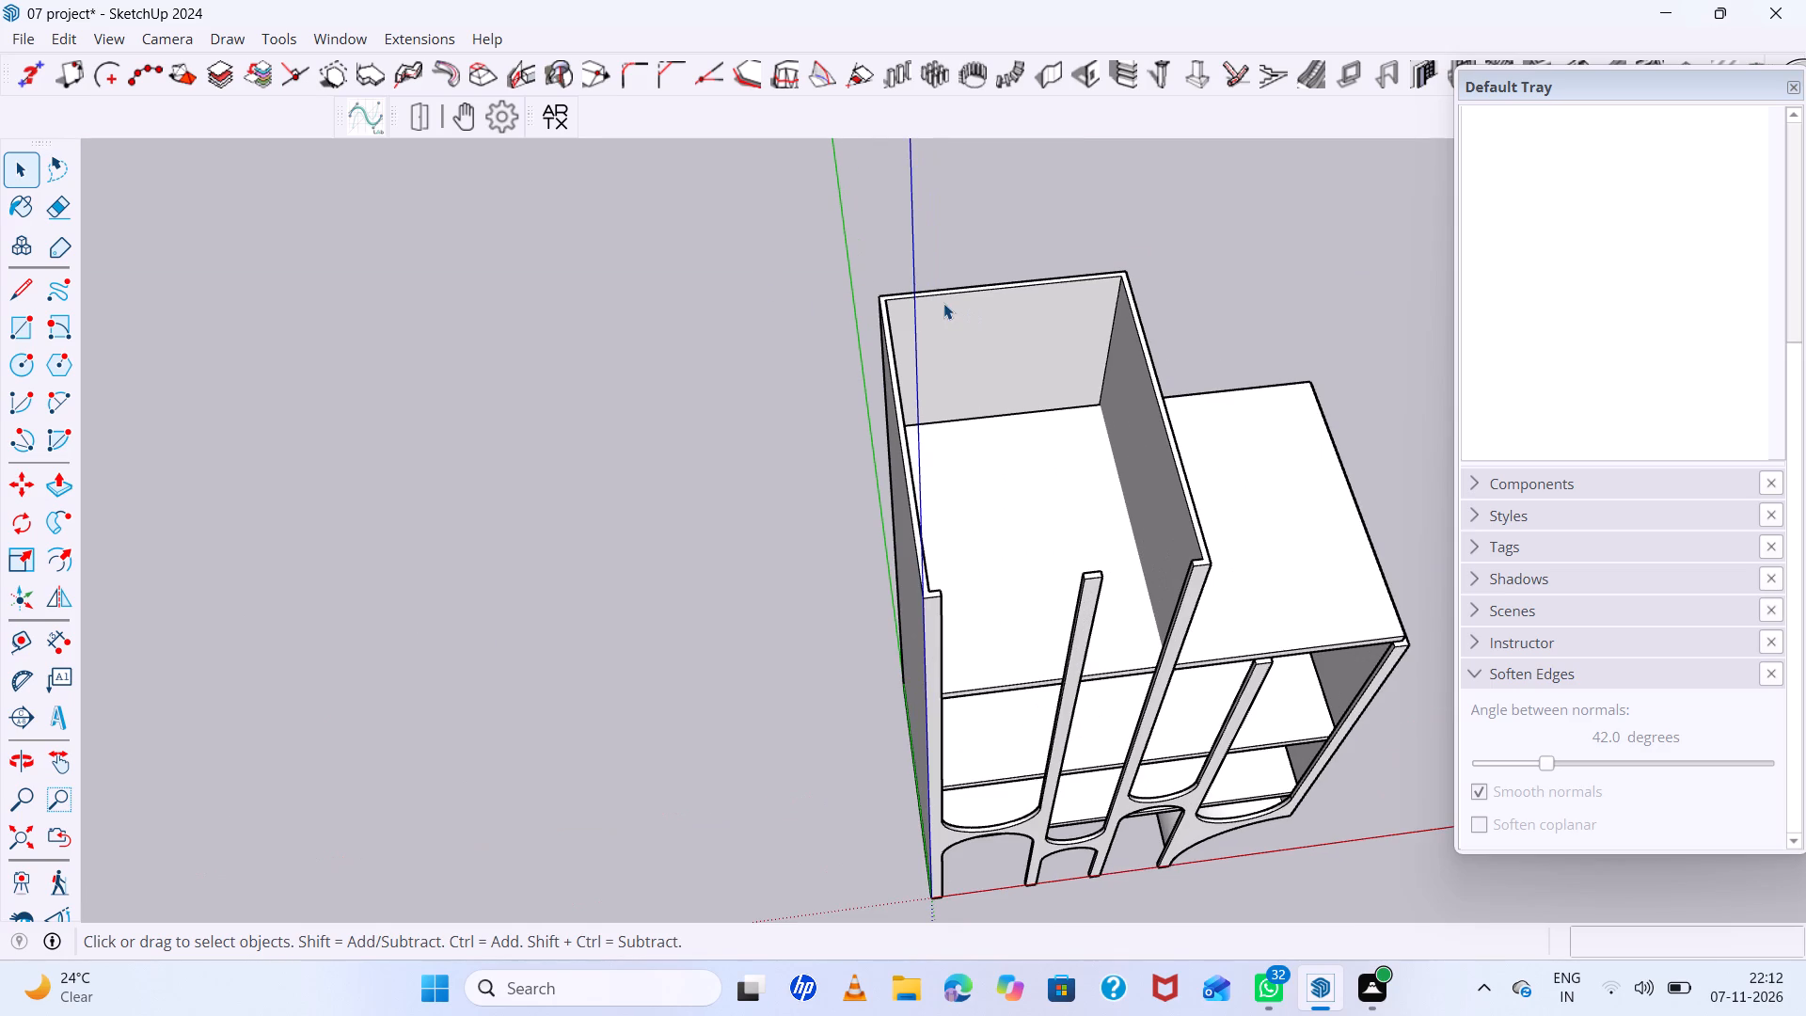
key("r")
scroll(943, 303, "up", 6)
left_click(844, 298)
scroll(954, 296, "down", 7)
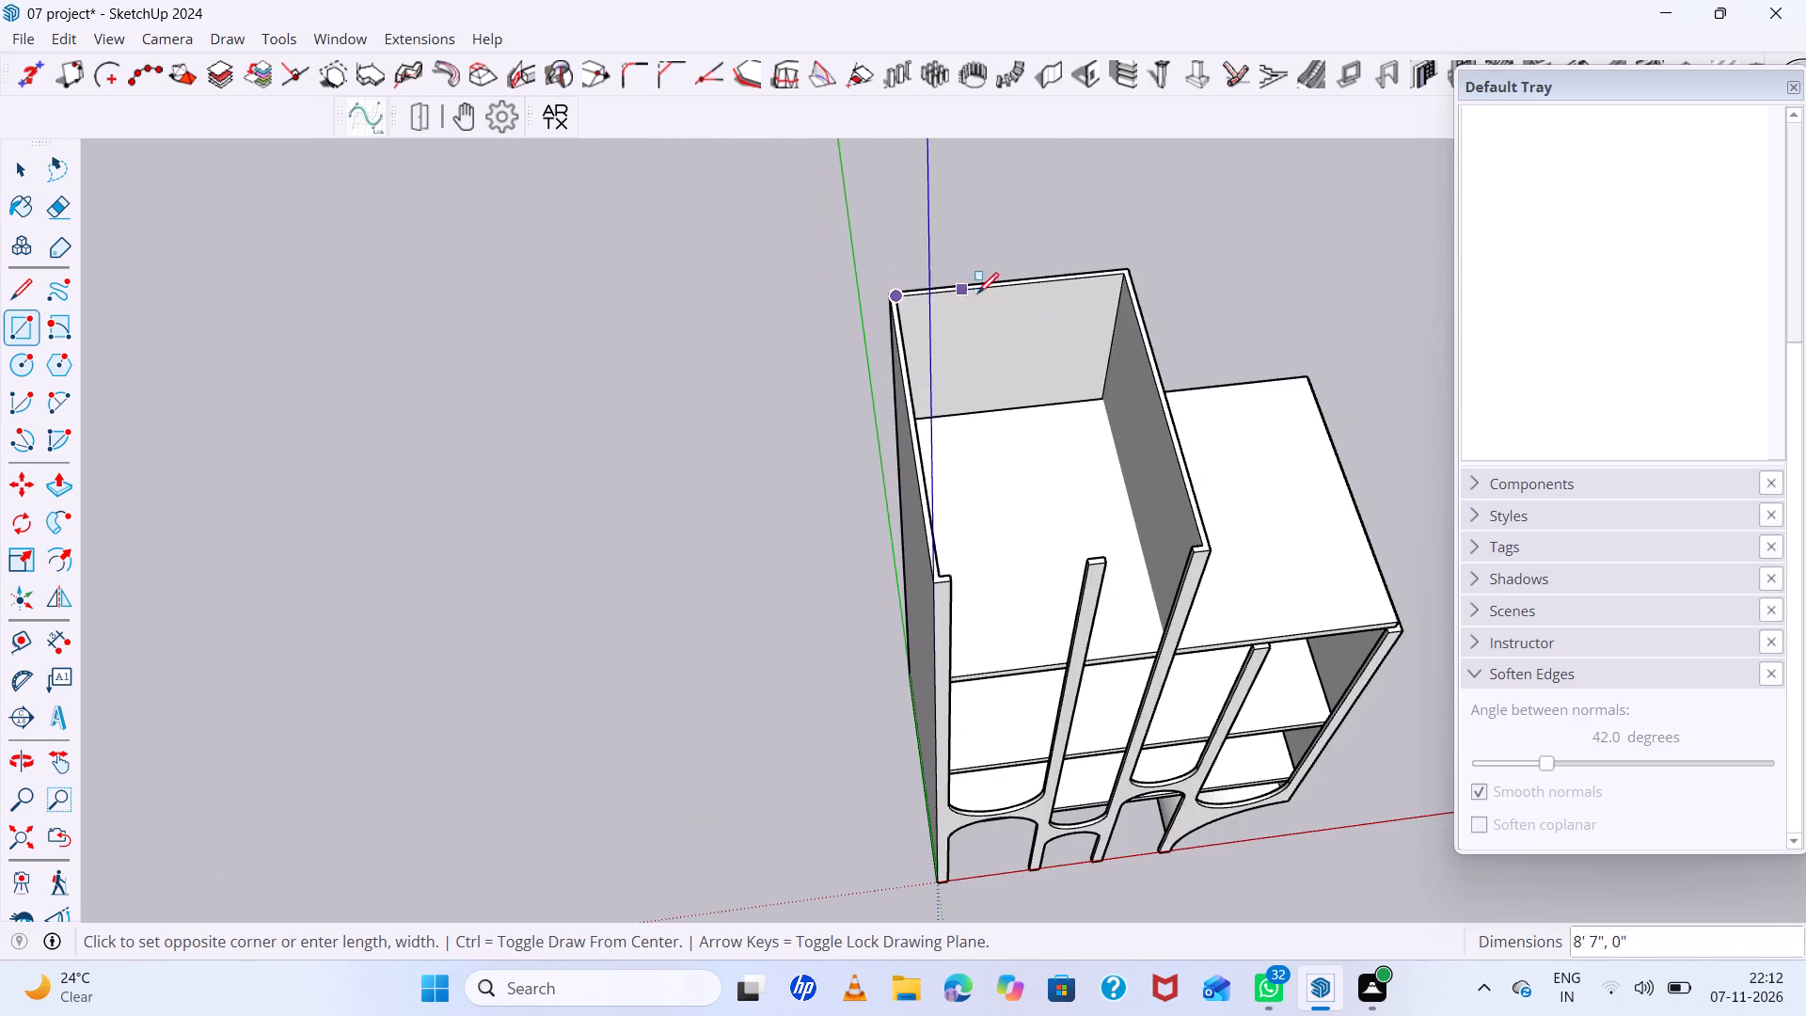
scroll(1256, 499, "up", 6)
scroll(1165, 577, "up", 1)
left_click(1149, 590)
scroll(923, 464, "down", 5)
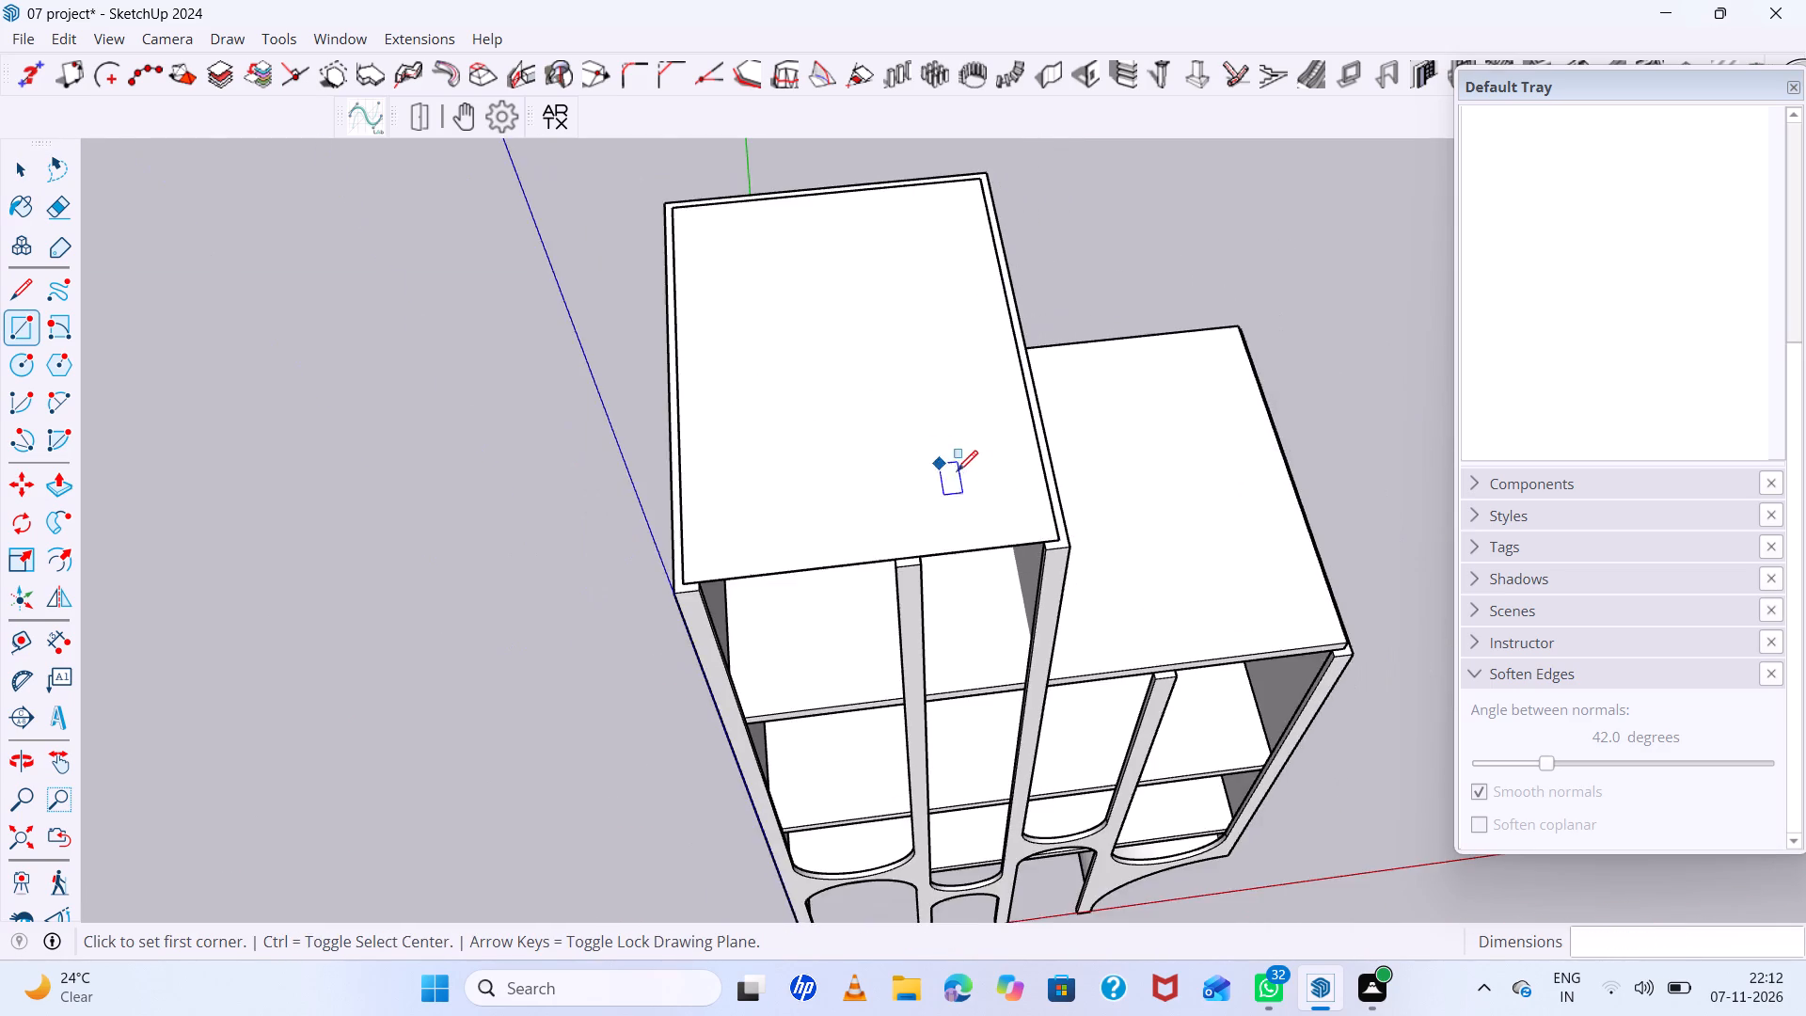
Push/Pull the rectangle closing the taller block's top by 1' to give the roof thickness.
middle_click_drag(964, 473, 936, 331)
key("space")
key("p")
left_click(934, 326)
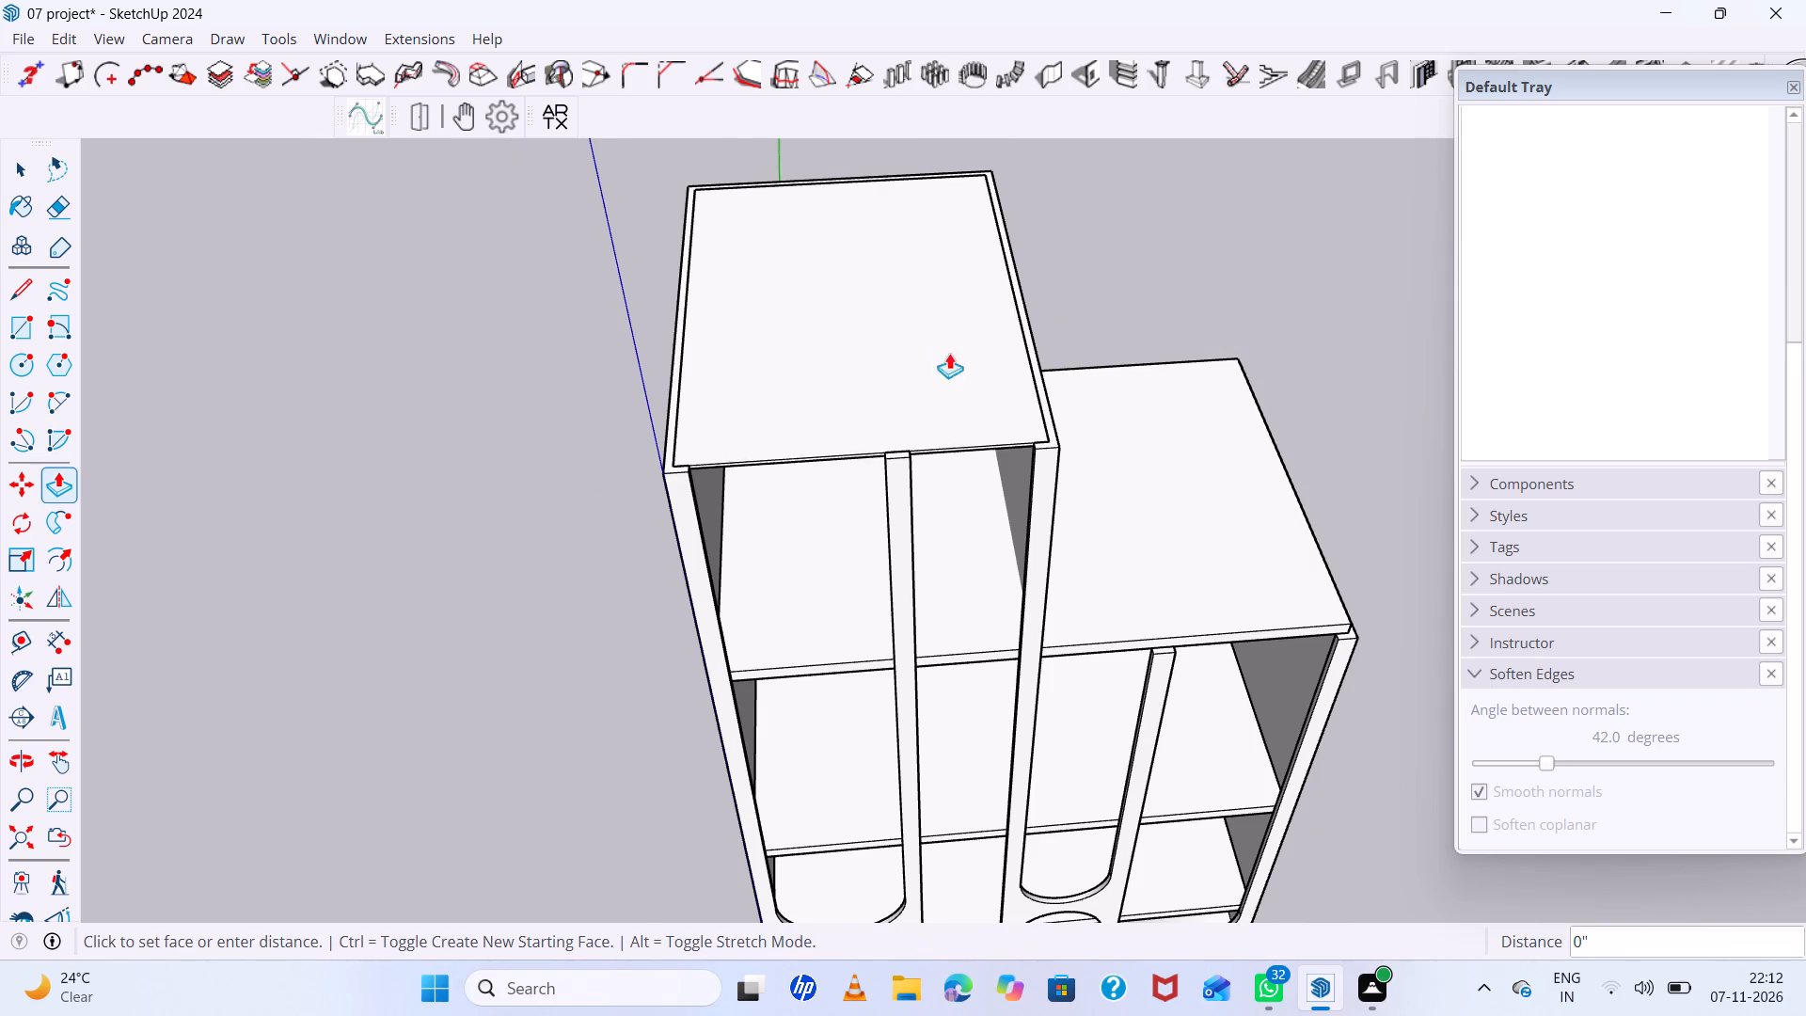
type("1'")
key("Return")
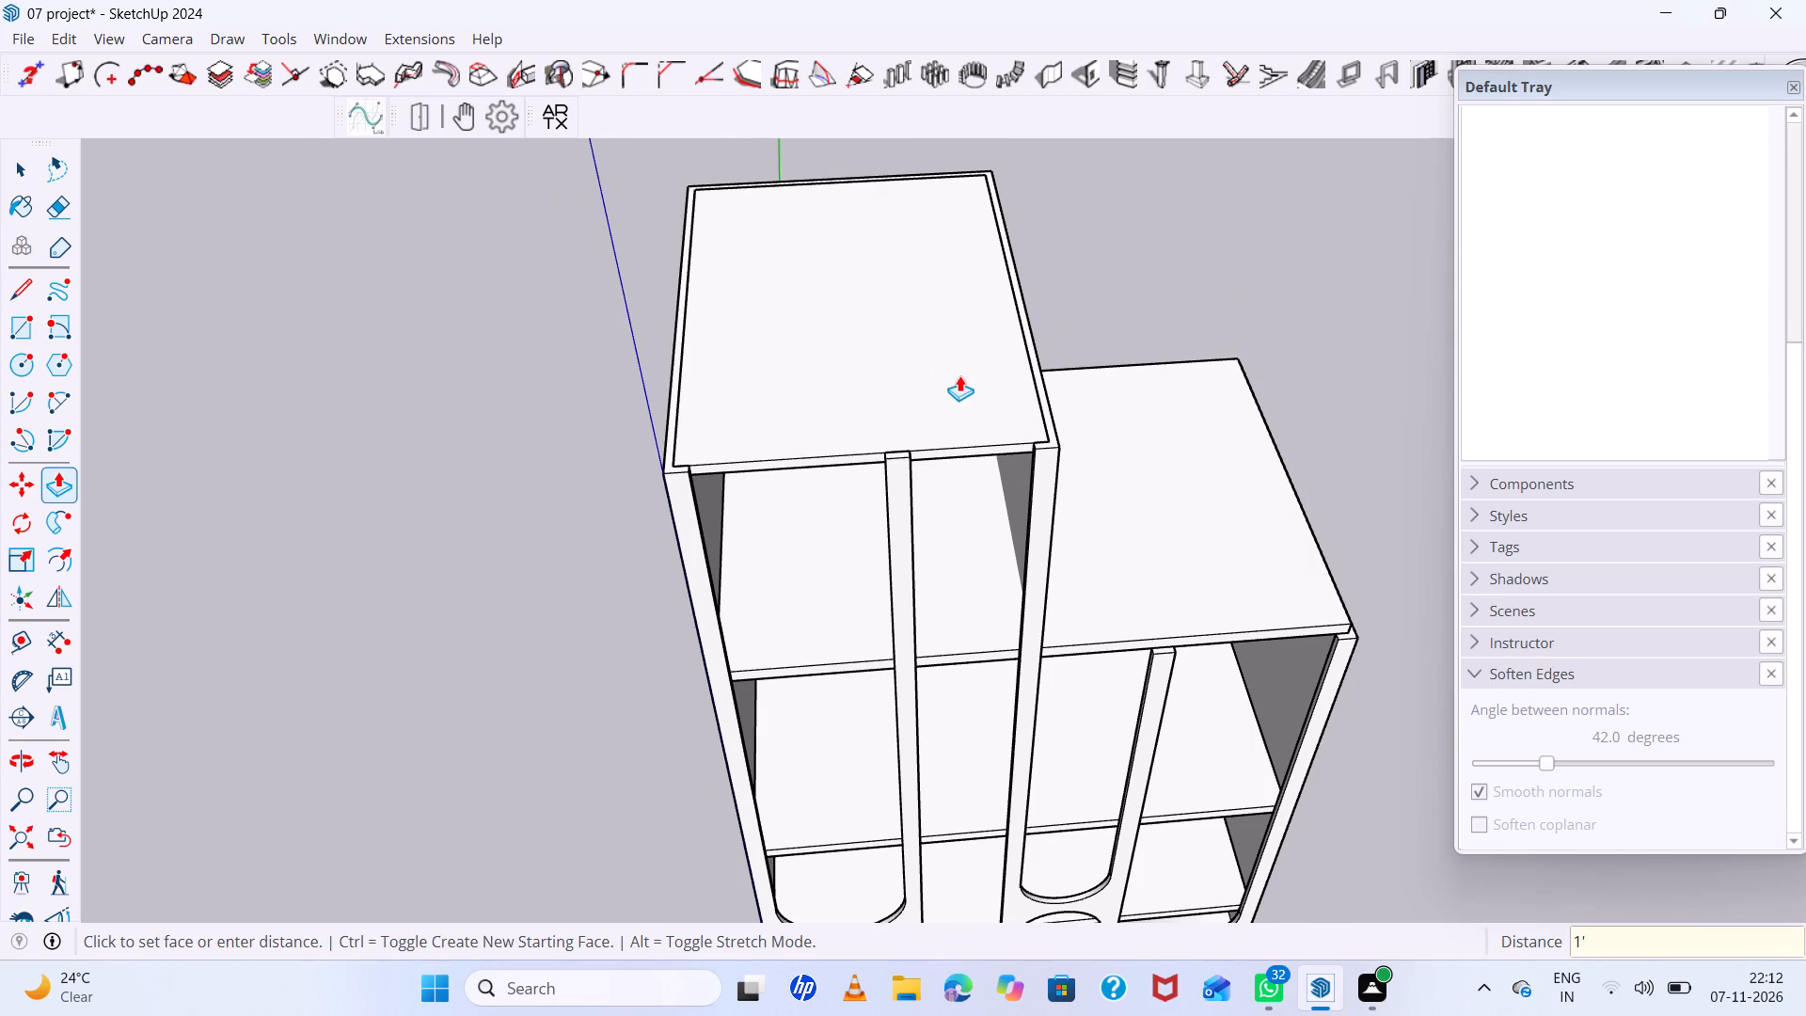
Examine the roofs and floor slabs of both blocks from the front, underside and outer side.
scroll(543, 382, "down", 9)
scroll(749, 471, "up", 8)
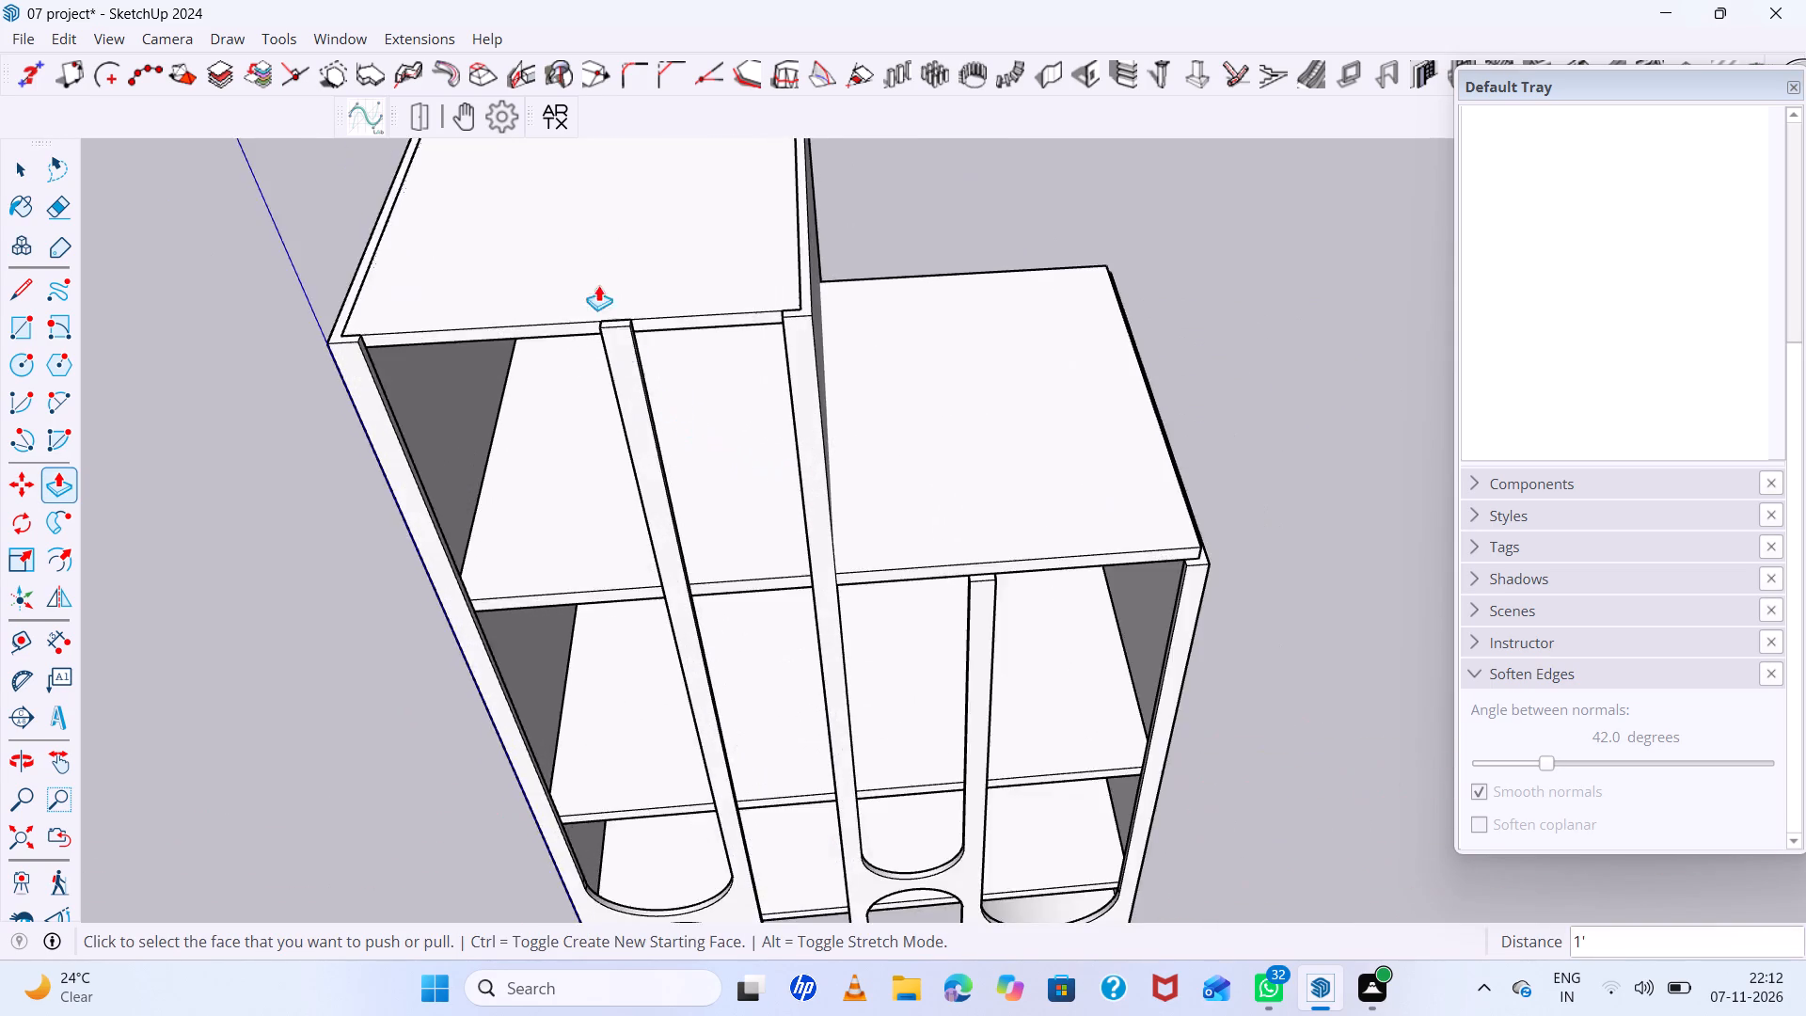
scroll(592, 273, "up", 6)
middle_click_drag(744, 418, 634, 214)
scroll(619, 258, "down", 14)
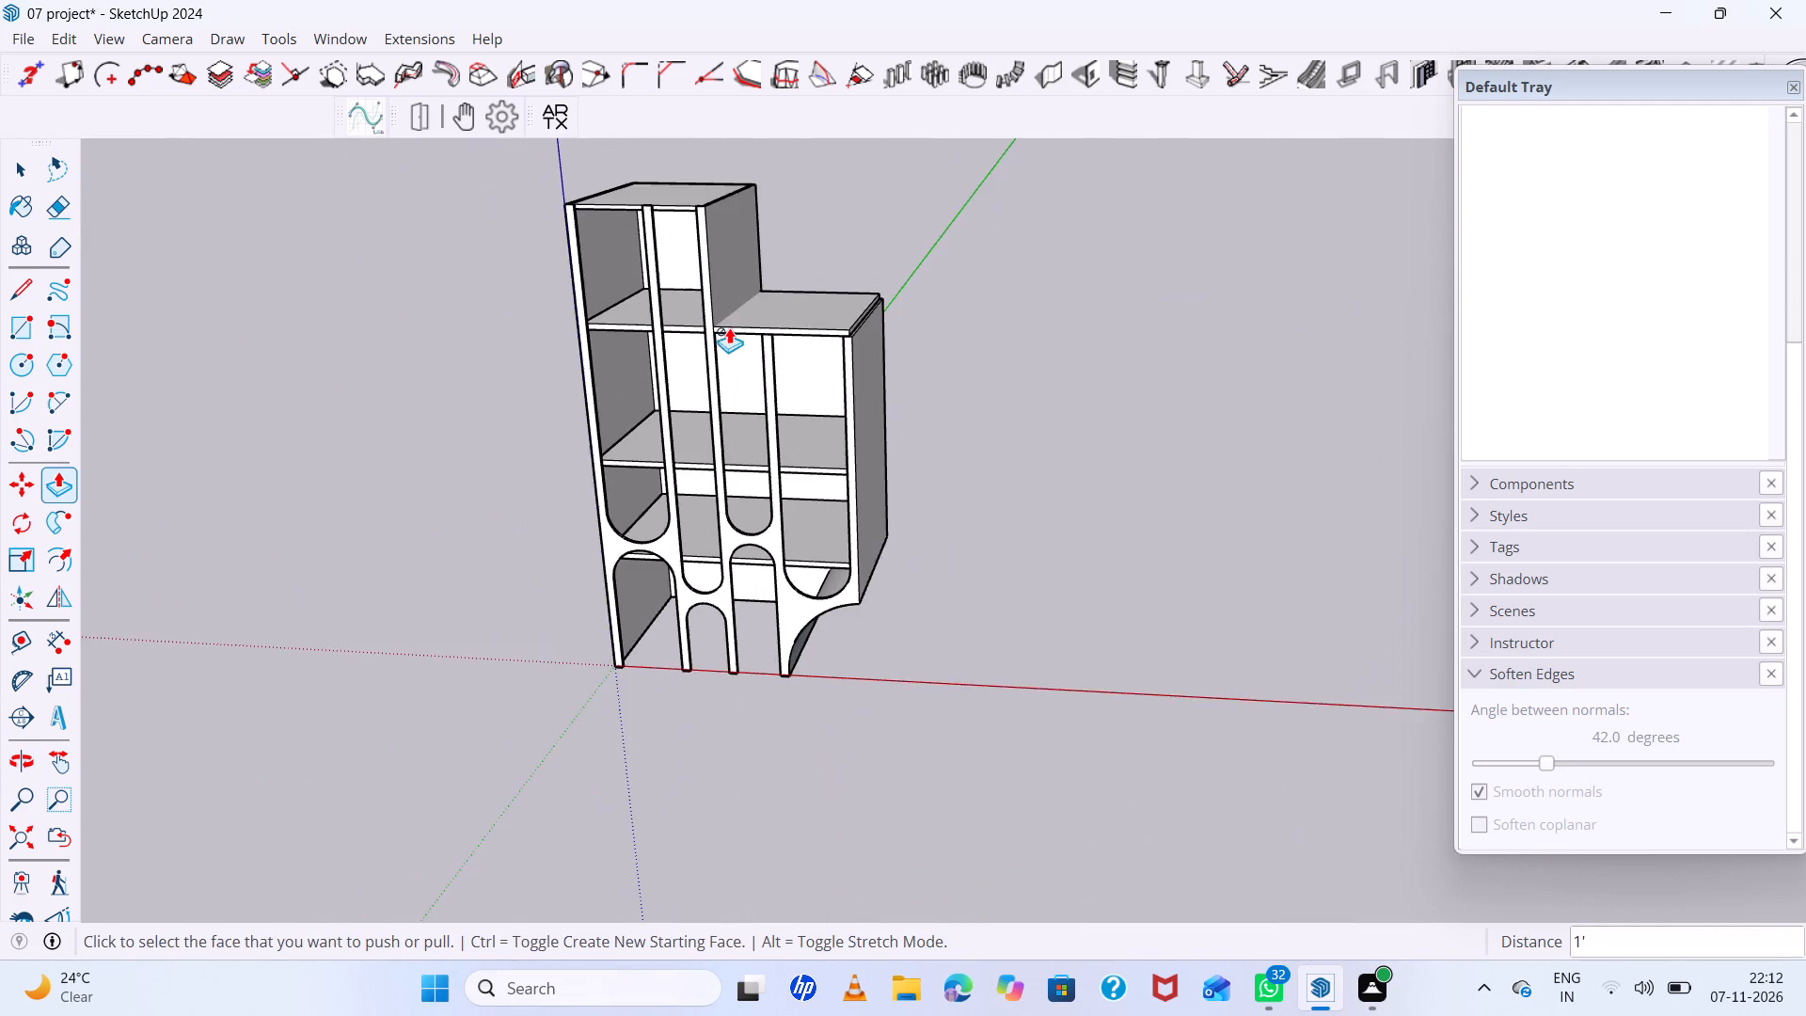
scroll(768, 369, "down", 7)
middle_click_drag(810, 369, 957, 258)
scroll(768, 215, "up", 11)
middle_click_drag(823, 376, 876, 285)
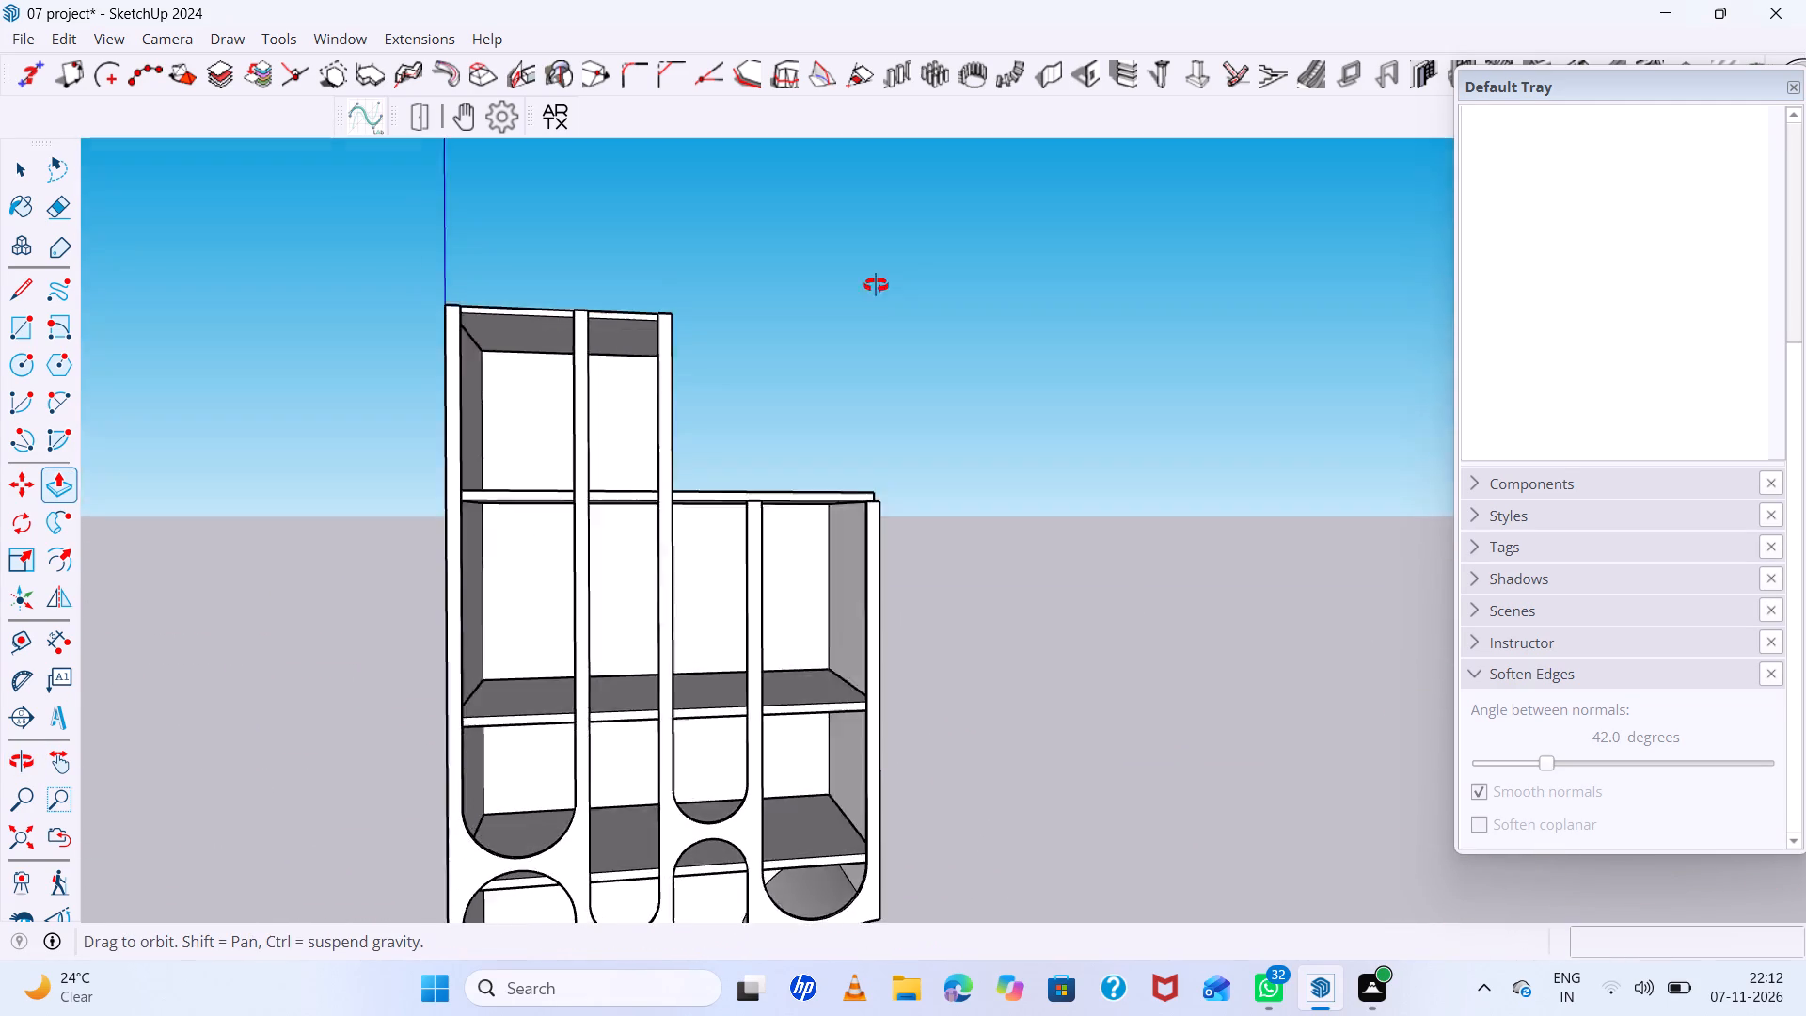
middle_click_drag(876, 285, 681, 228)
scroll(846, 240, "down", 7)
scroll(808, 492, "up", 6)
middle_click_drag(913, 535, 404, 493)
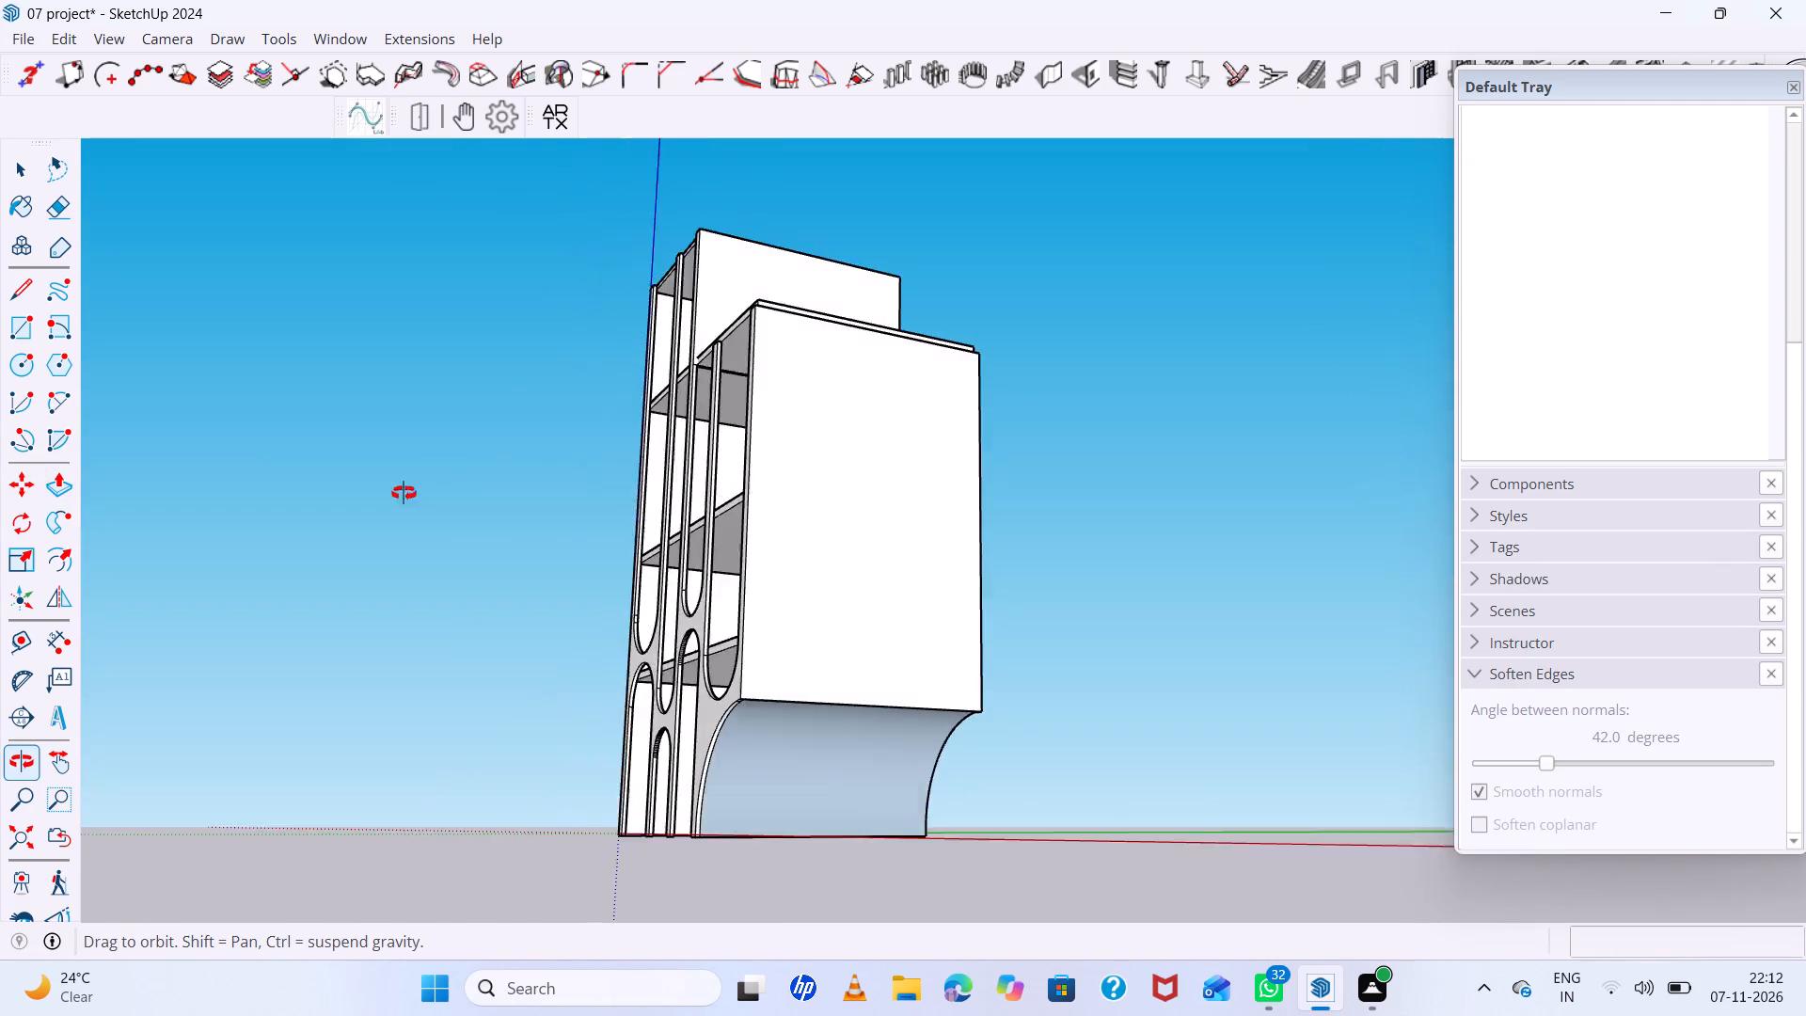
middle_click_drag(404, 493, 388, 501)
Move the shorter block's roof slab down 1' 5" so its upper face is flush with the top of the walls, and clear the selection.
scroll(1029, 427, "up", 2)
middle_click_drag(739, 276, 737, 534)
scroll(690, 505, "up", 6)
middle_click_drag(681, 479, 1005, 484)
scroll(1062, 529, "up", 6)
scroll(1260, 464, "up", 5)
key("c")
scroll(858, 366, "down", 7)
scroll(1191, 445, "up", 5)
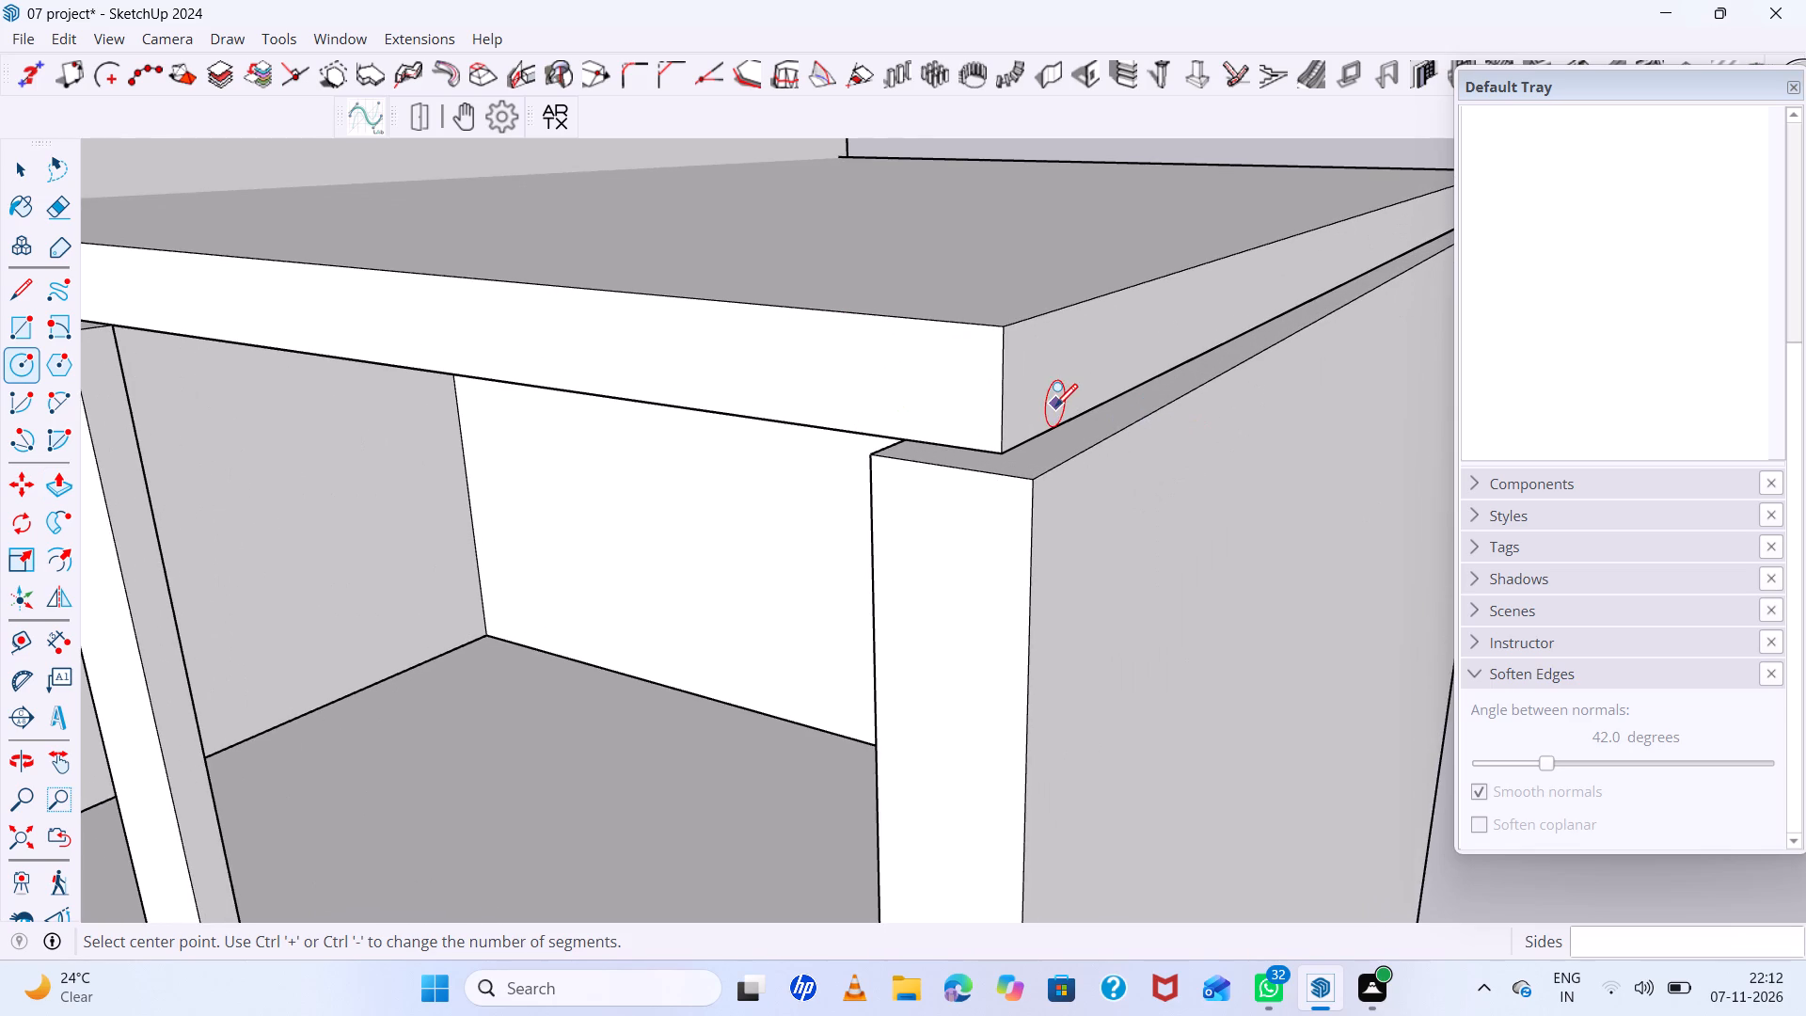
key("c")
scroll(917, 401, "down", 7)
middle_click_drag(1069, 432, 1678, 311)
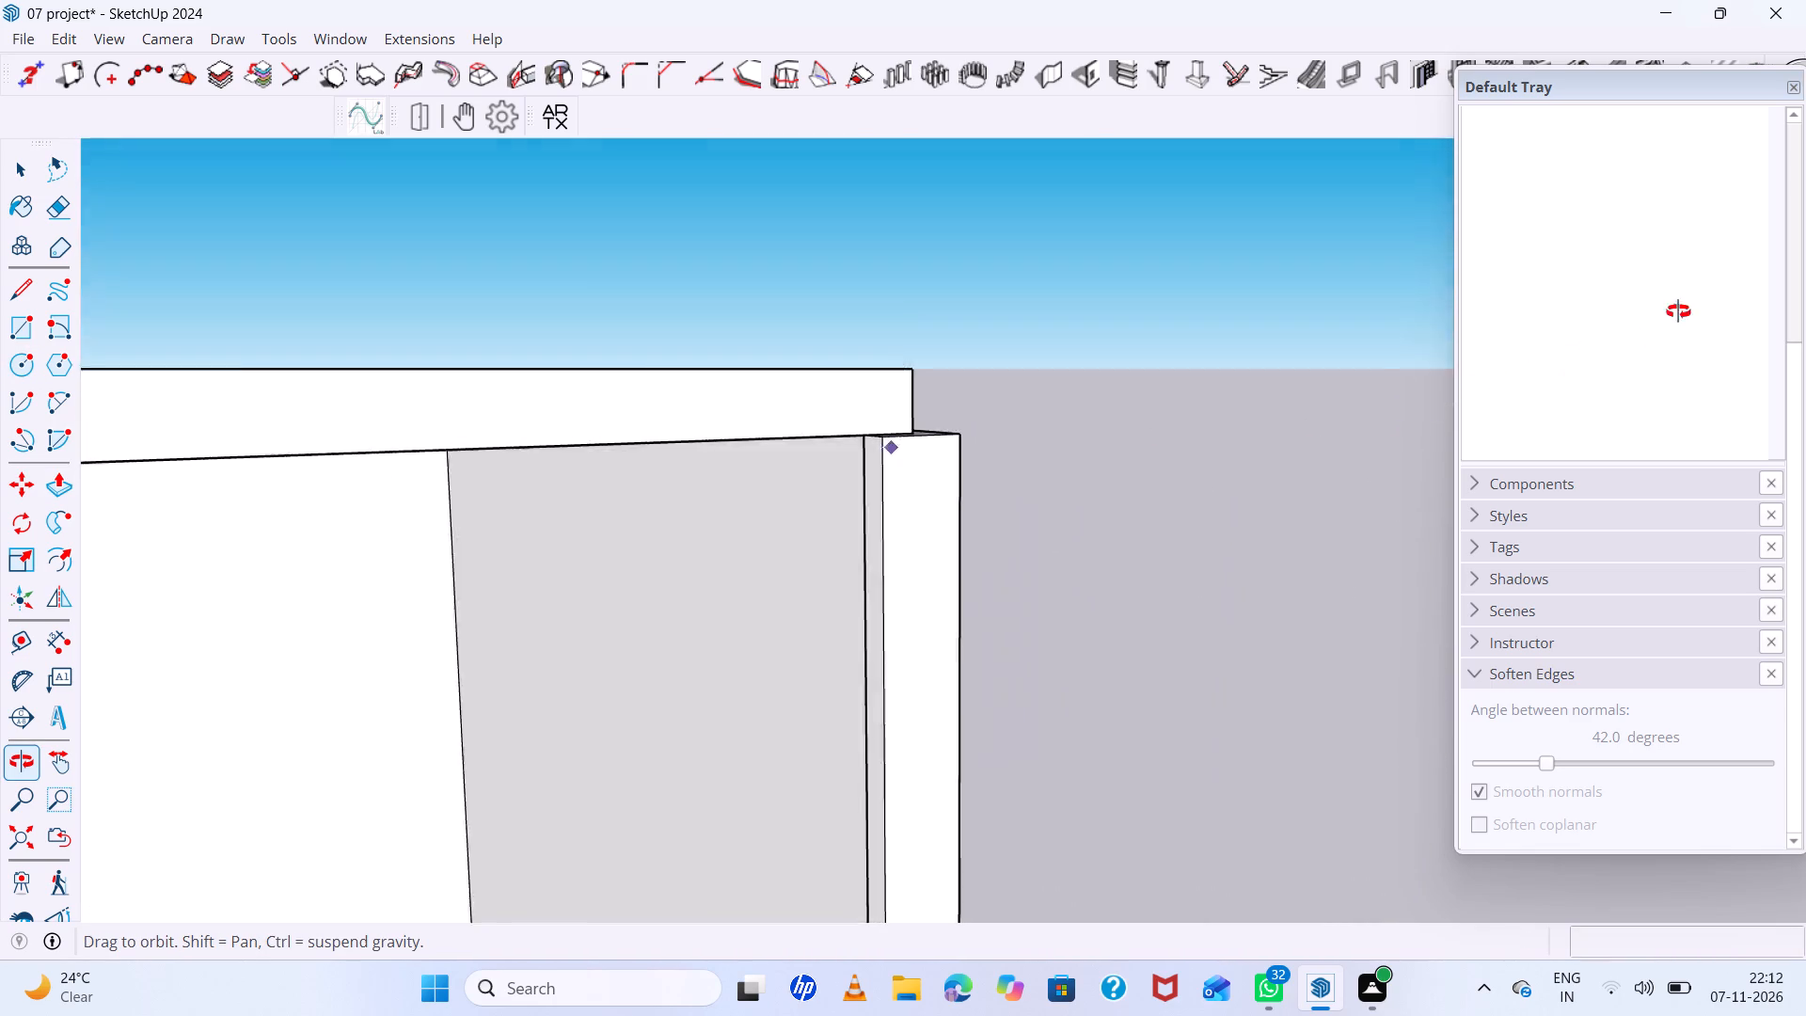
middle_click_drag(1678, 311, 1028, 110)
scroll(706, 389, "up", 5)
key("space")
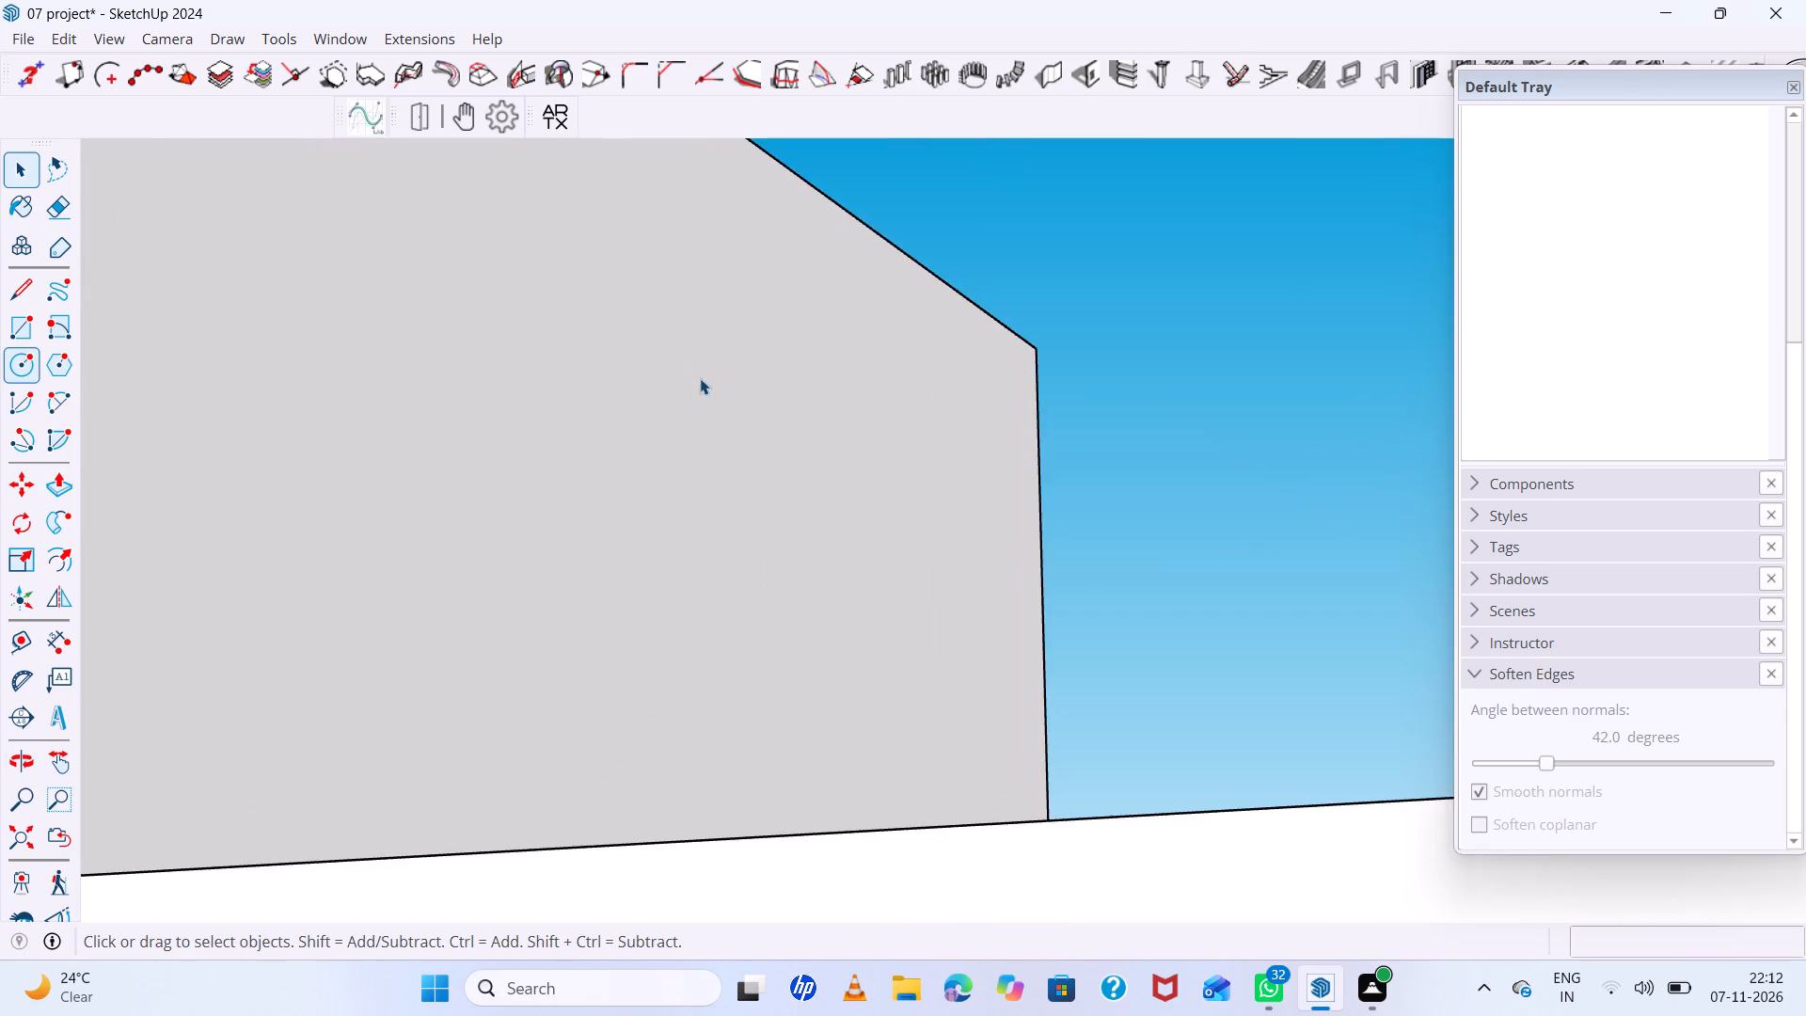
scroll(694, 372, "down", 12)
middle_click_drag(699, 380, 735, 560)
scroll(874, 581, "up", 4)
left_click(869, 646)
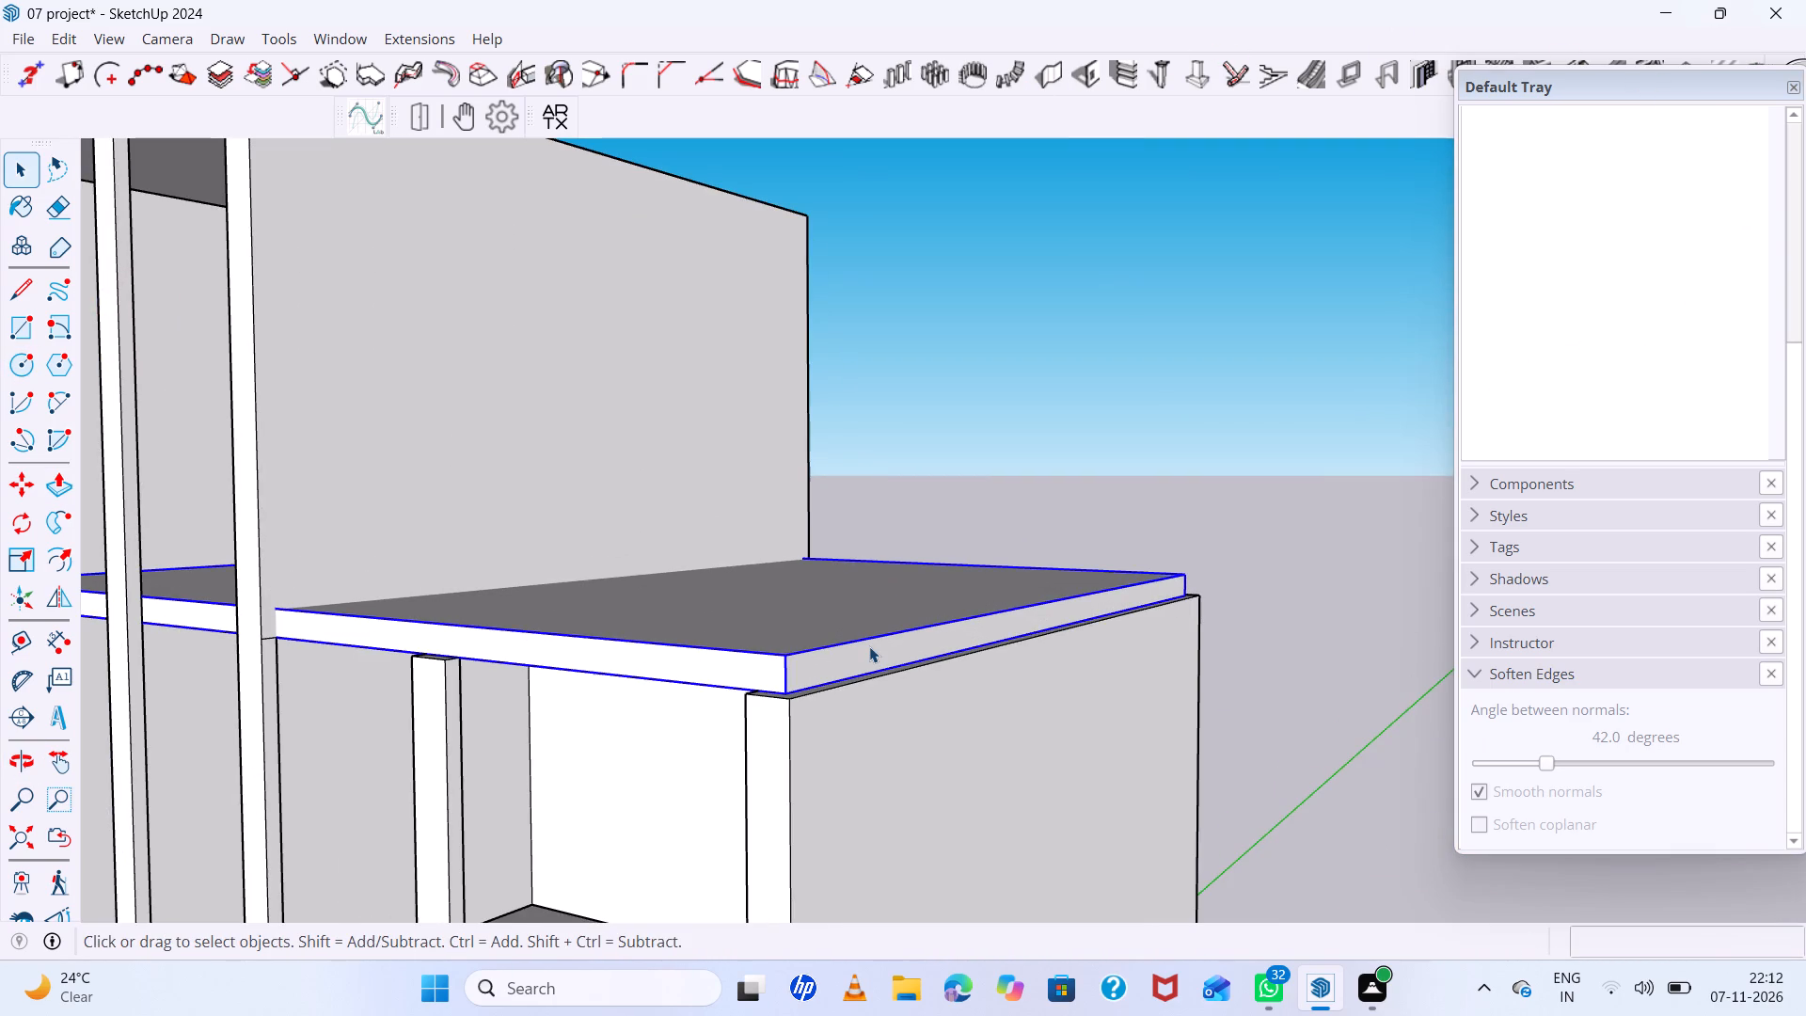
key("m")
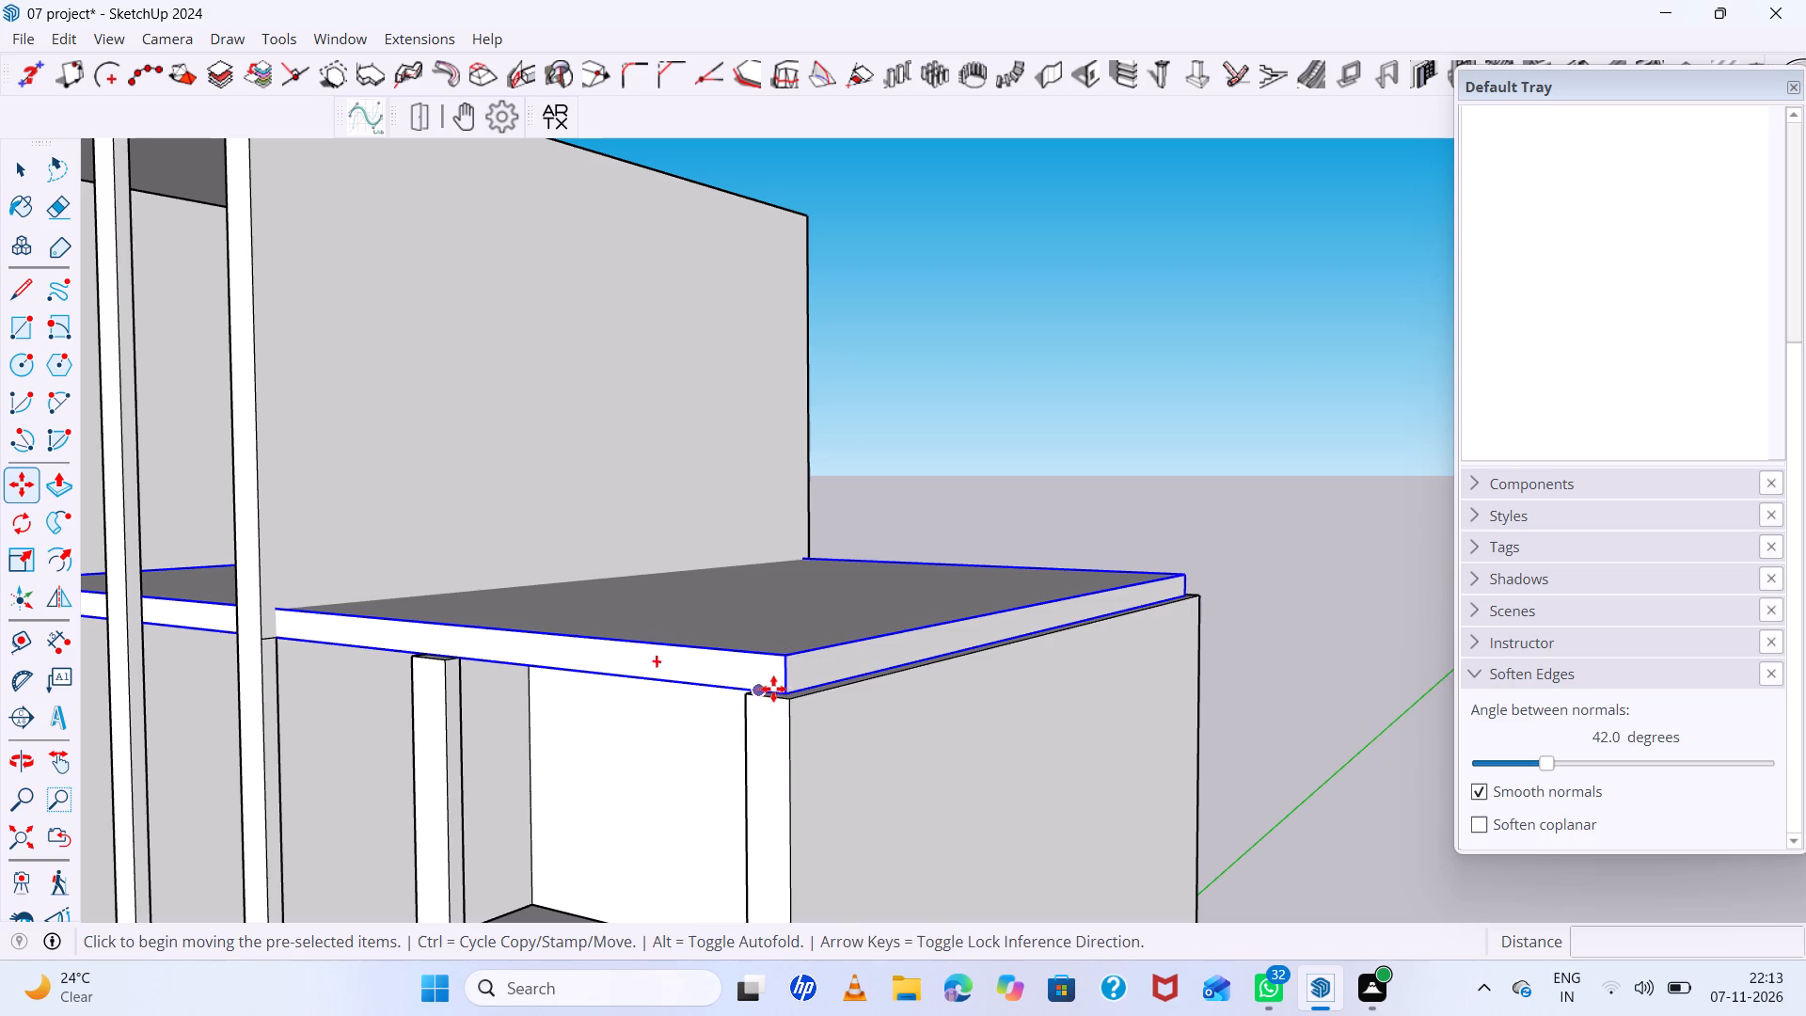
left_click(781, 691)
left_click(776, 734)
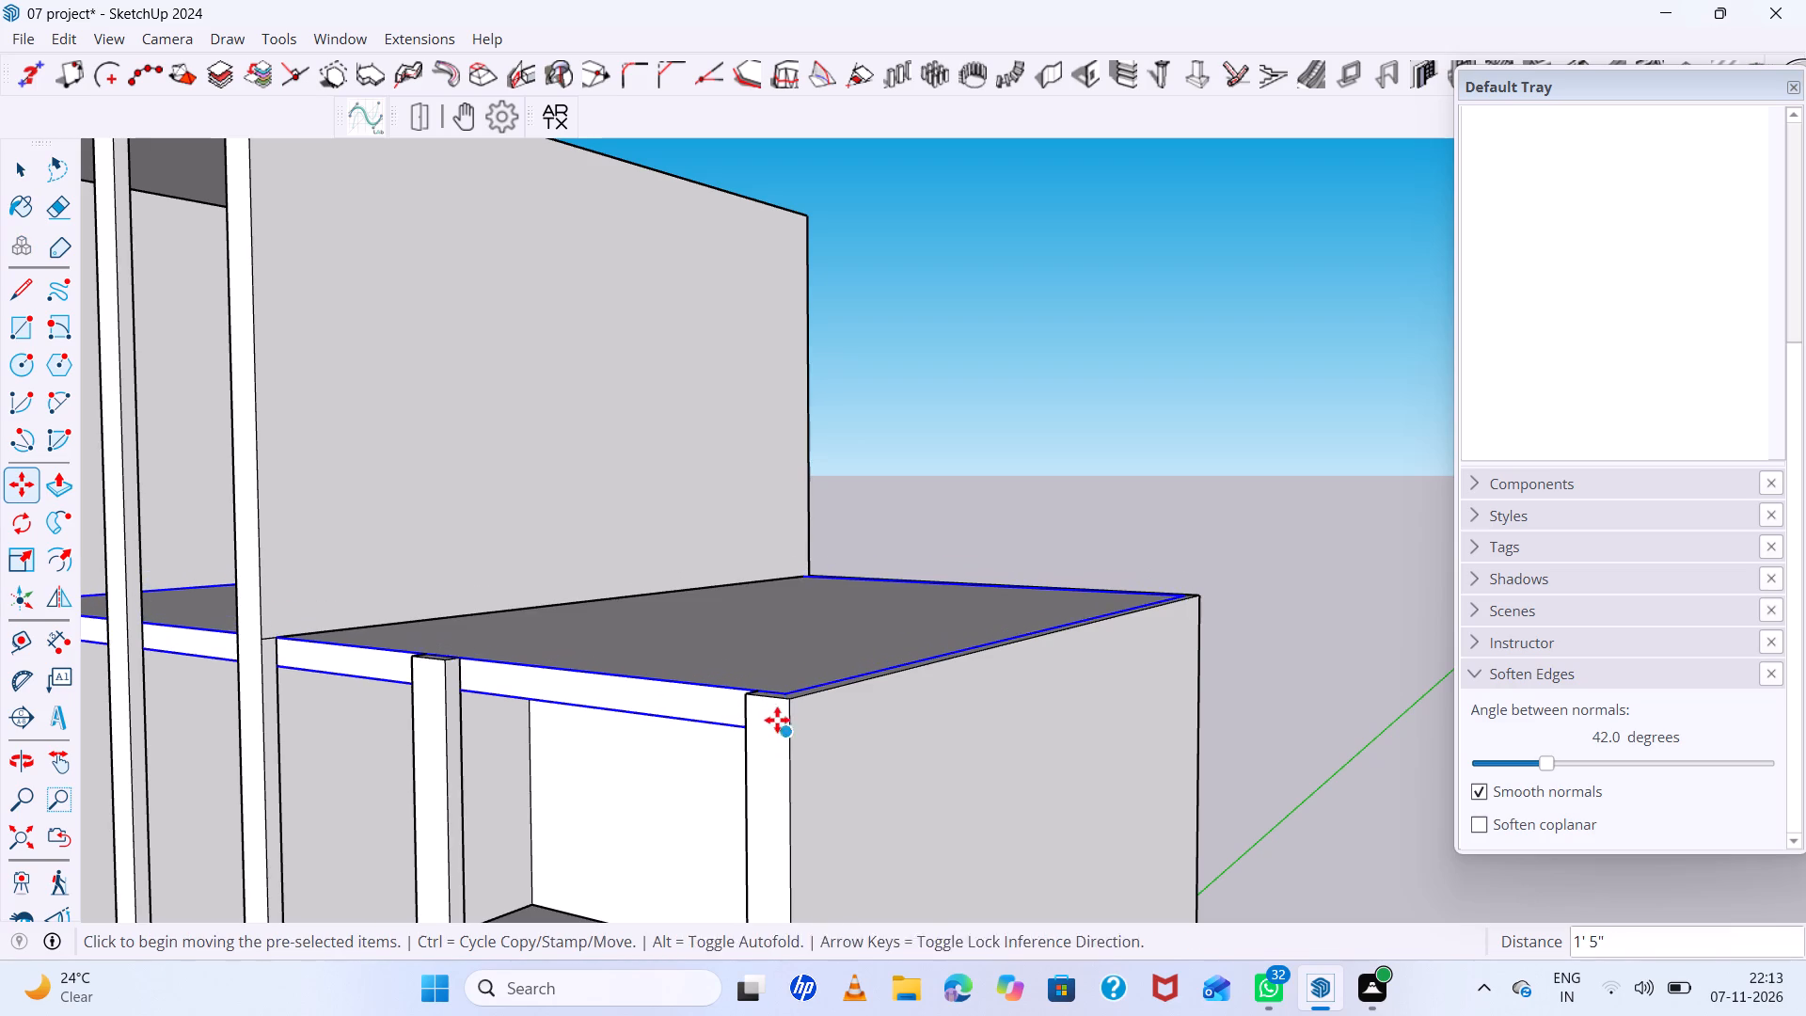
scroll(778, 675, "up", 6)
middle_click_drag(778, 698, 906, 827)
scroll(821, 730, "up", 10)
key("space")
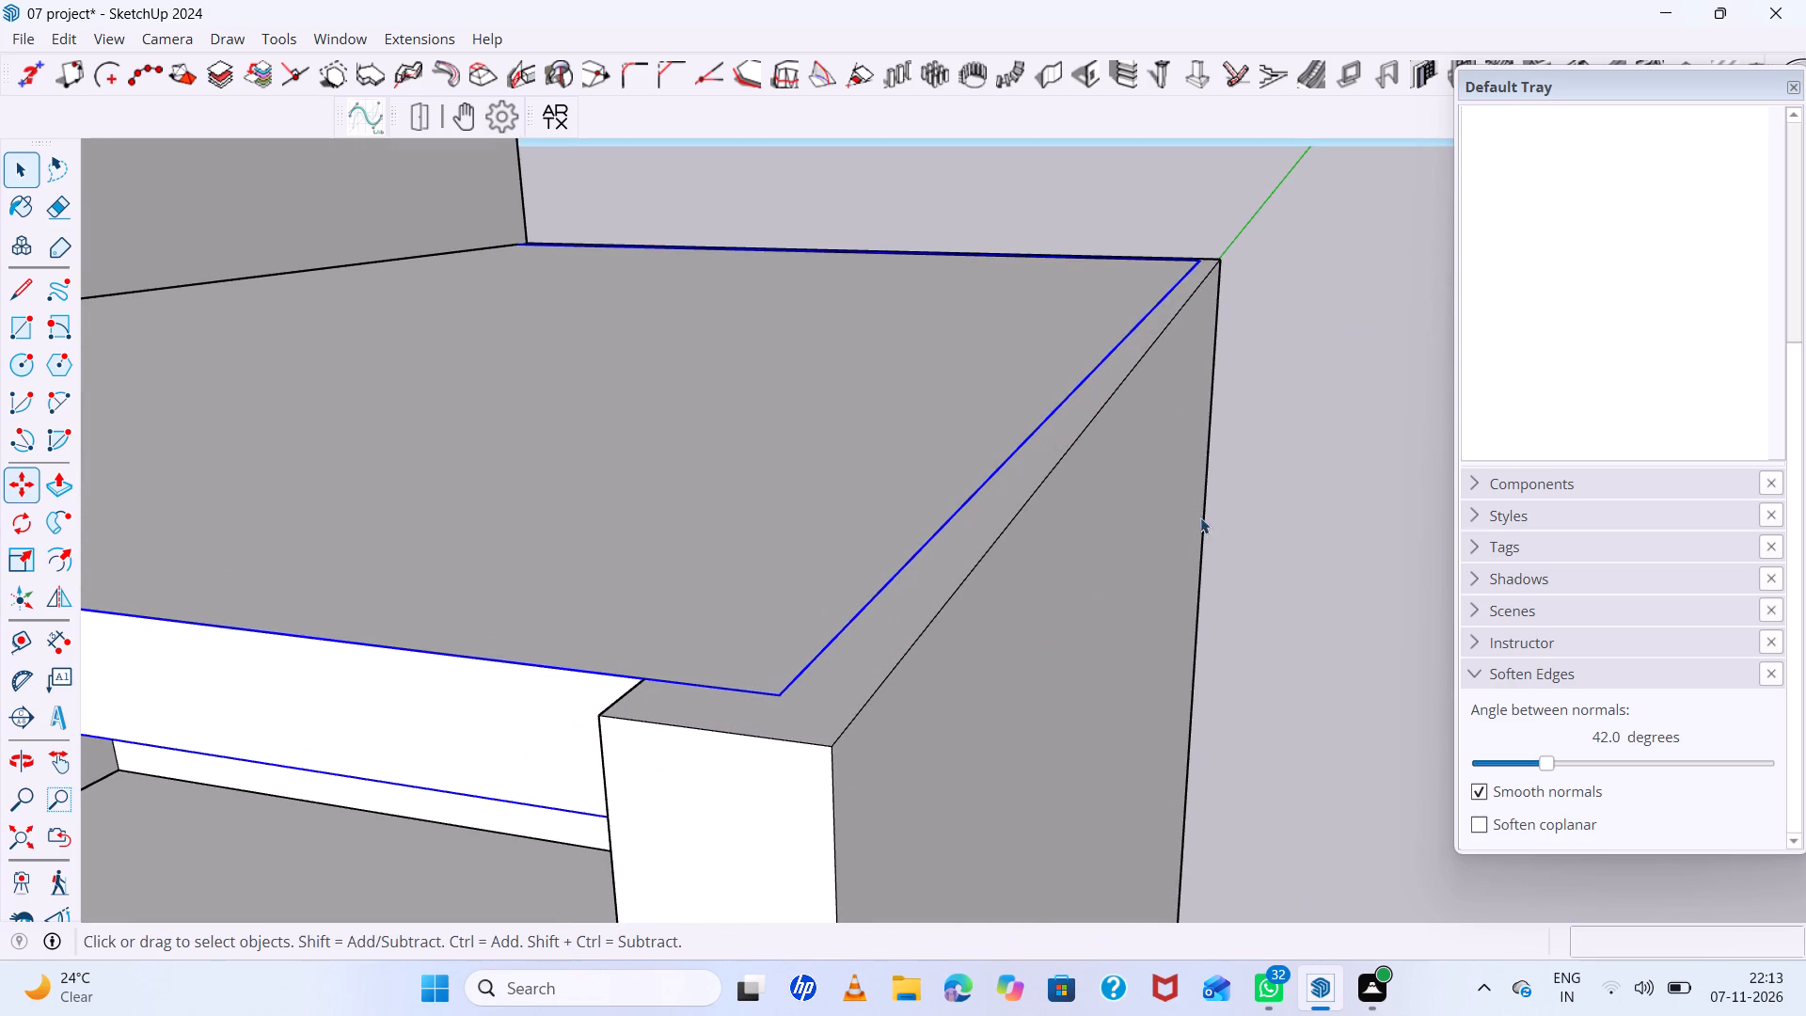
left_click(1216, 499)
Inside the shell group, draw a line across the shorter block's outer side wall, level with the middle floor slab.
scroll(881, 531, "down", 12)
scroll(721, 456, "down", 14)
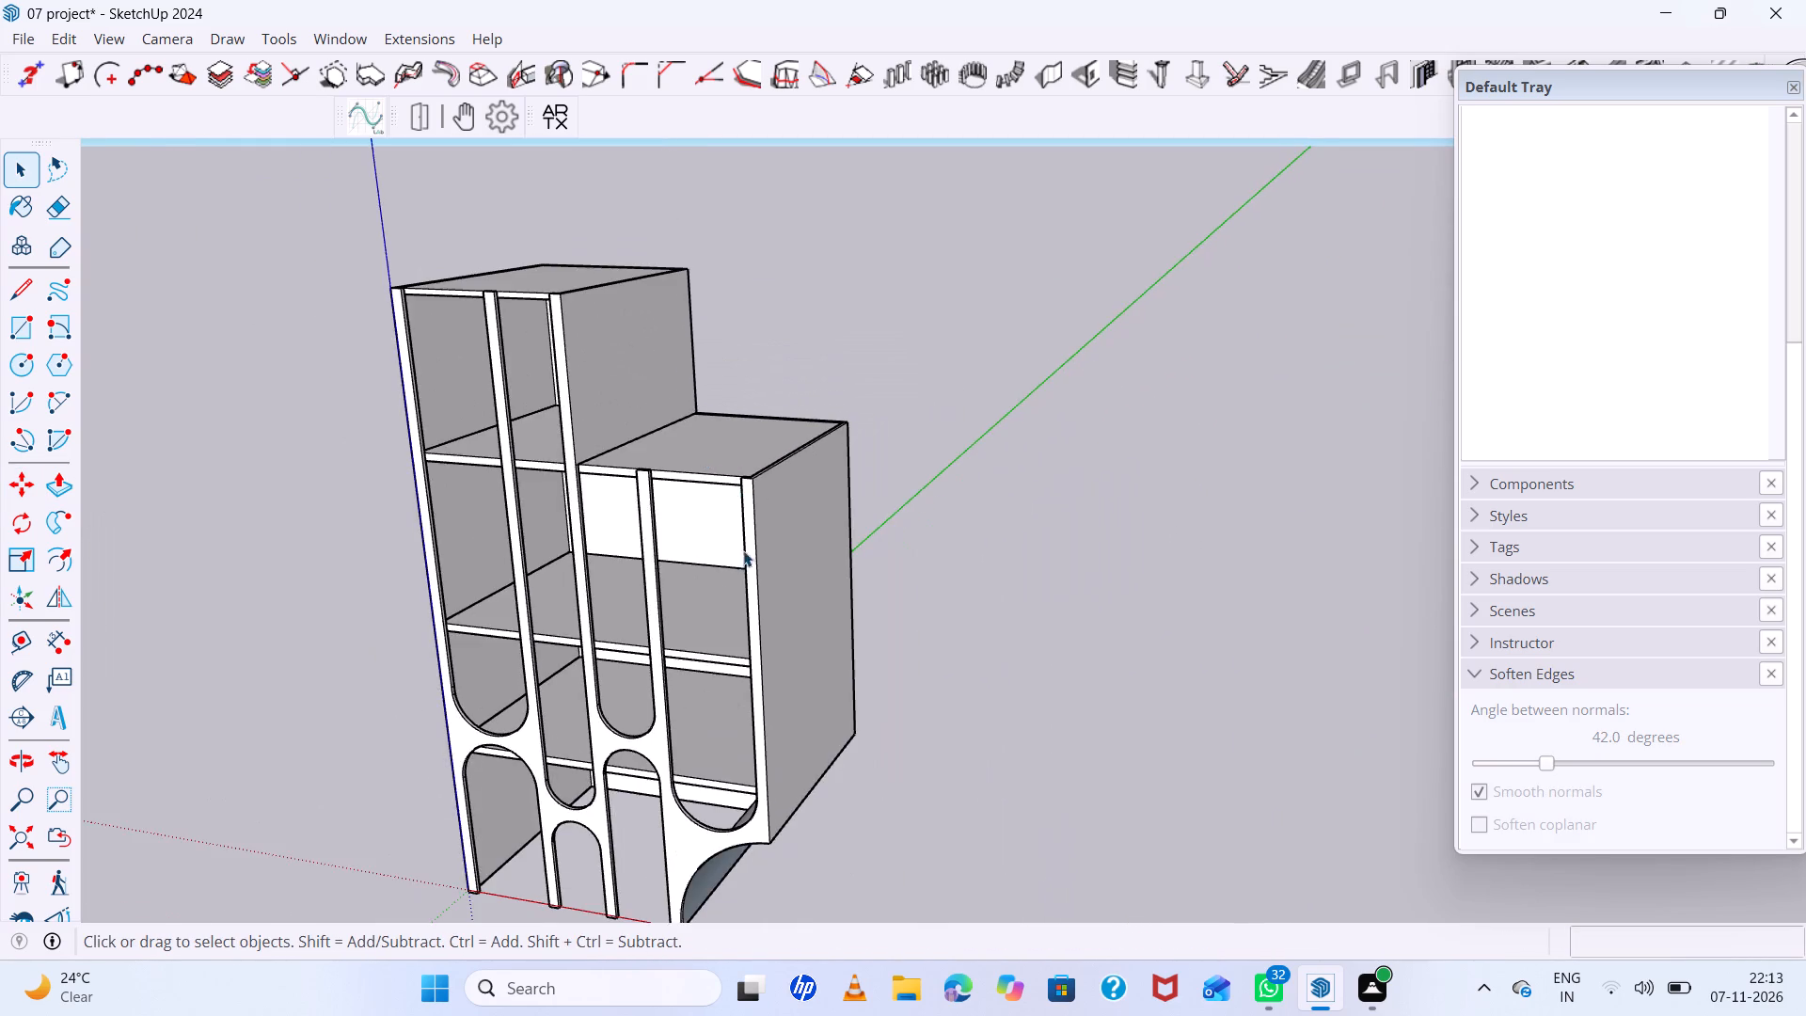
middle_click_drag(903, 582, 684, 503)
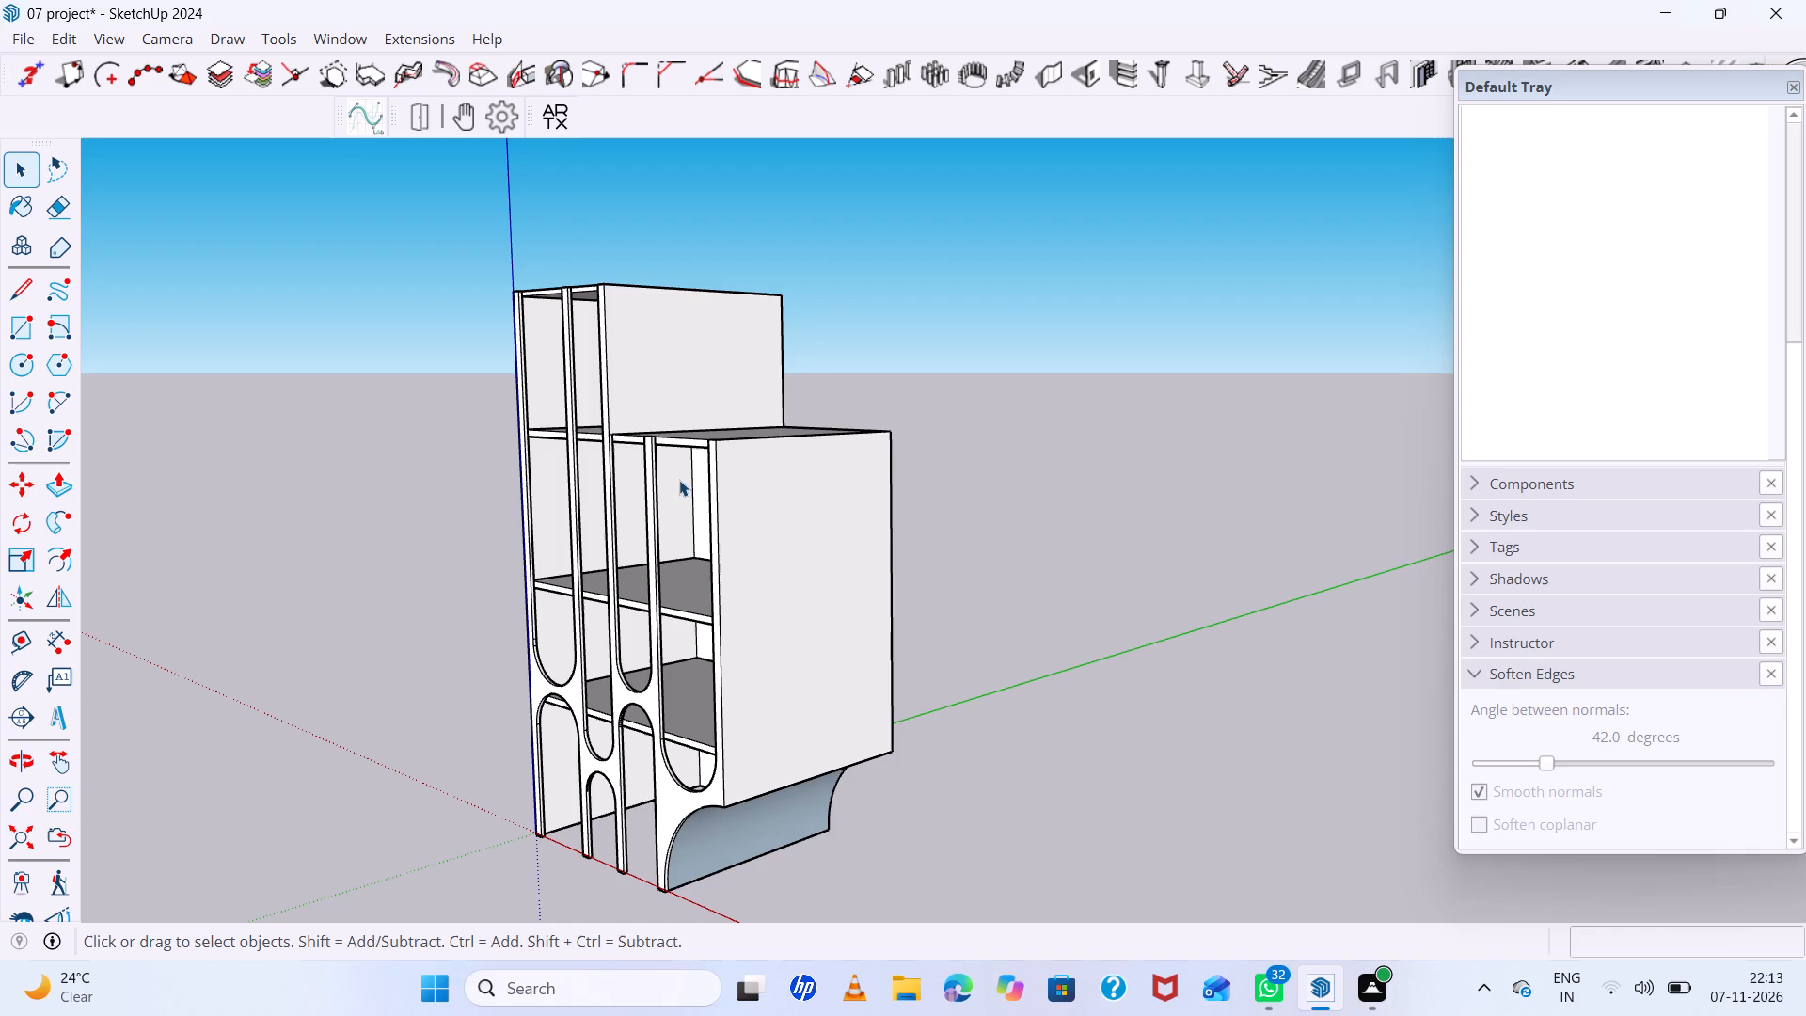
scroll(520, 465, "down", 8)
middle_click_drag(705, 514, 777, 589)
scroll(610, 563, "up", 4)
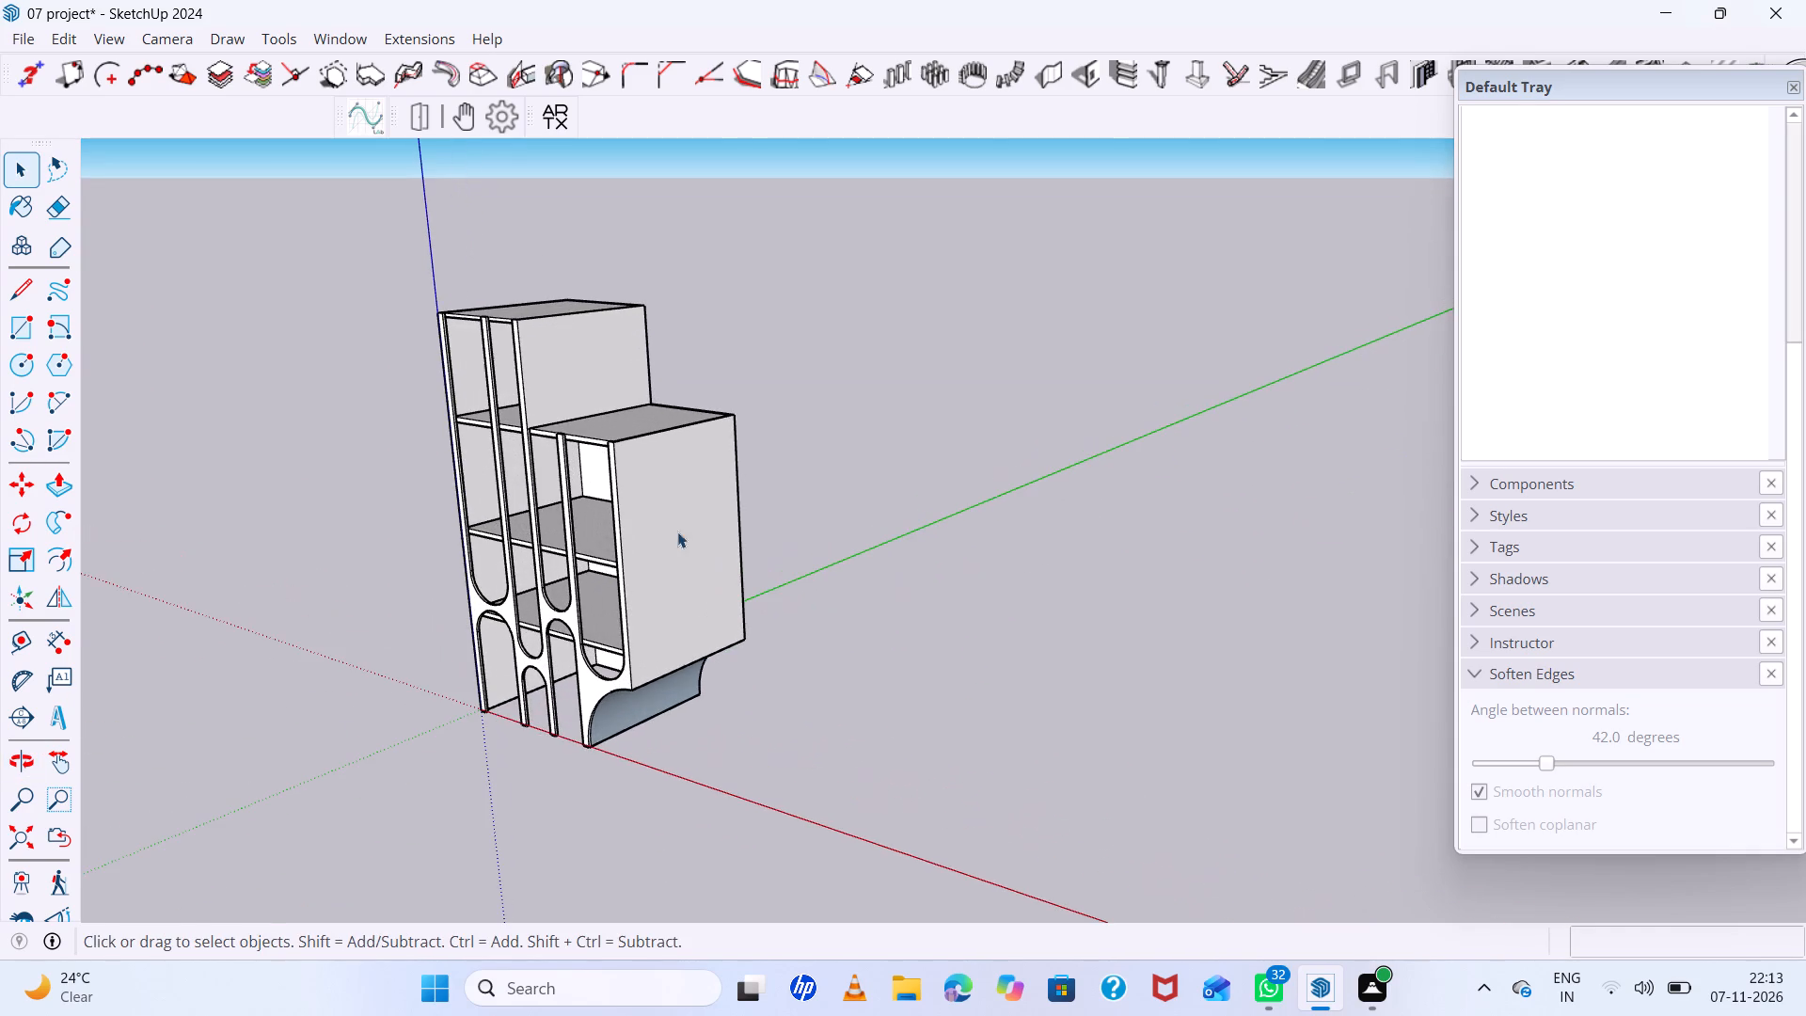
left_click(704, 528)
scroll(701, 527, "up", 5)
scroll(916, 539, "down", 6)
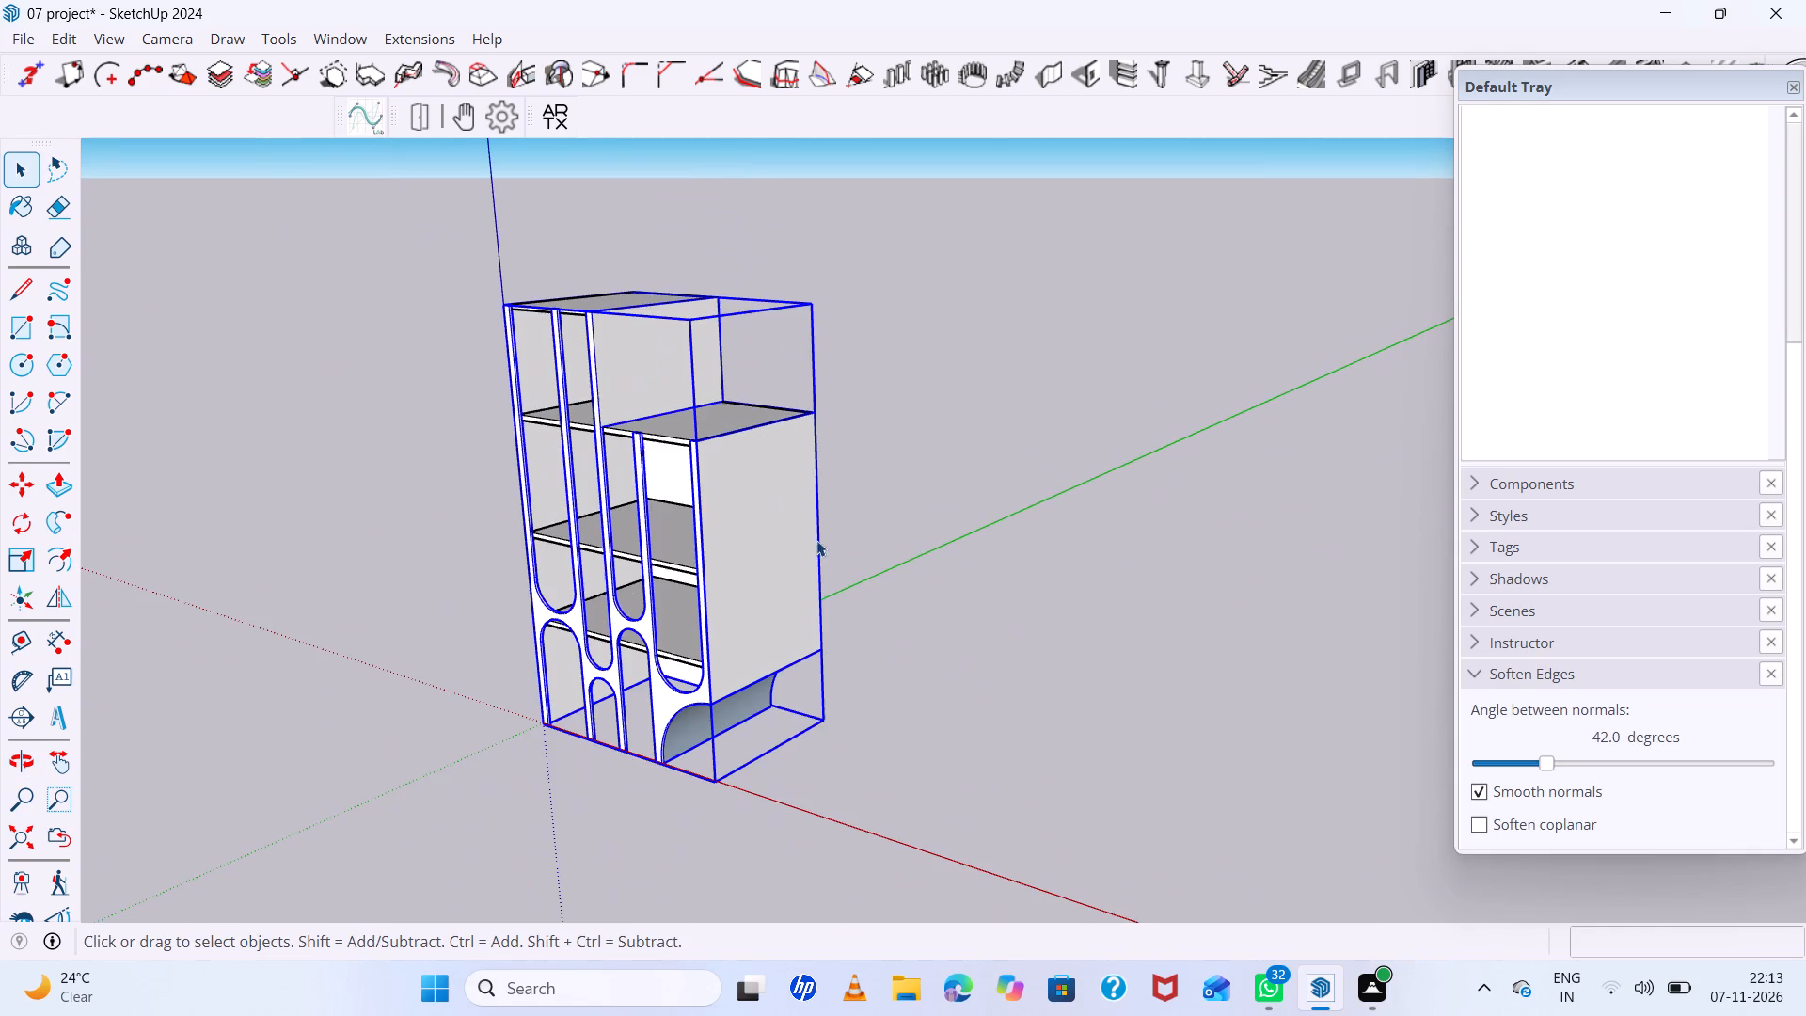
double_click(752, 546)
scroll(748, 582, "up", 5)
middle_click_drag(804, 616, 721, 604)
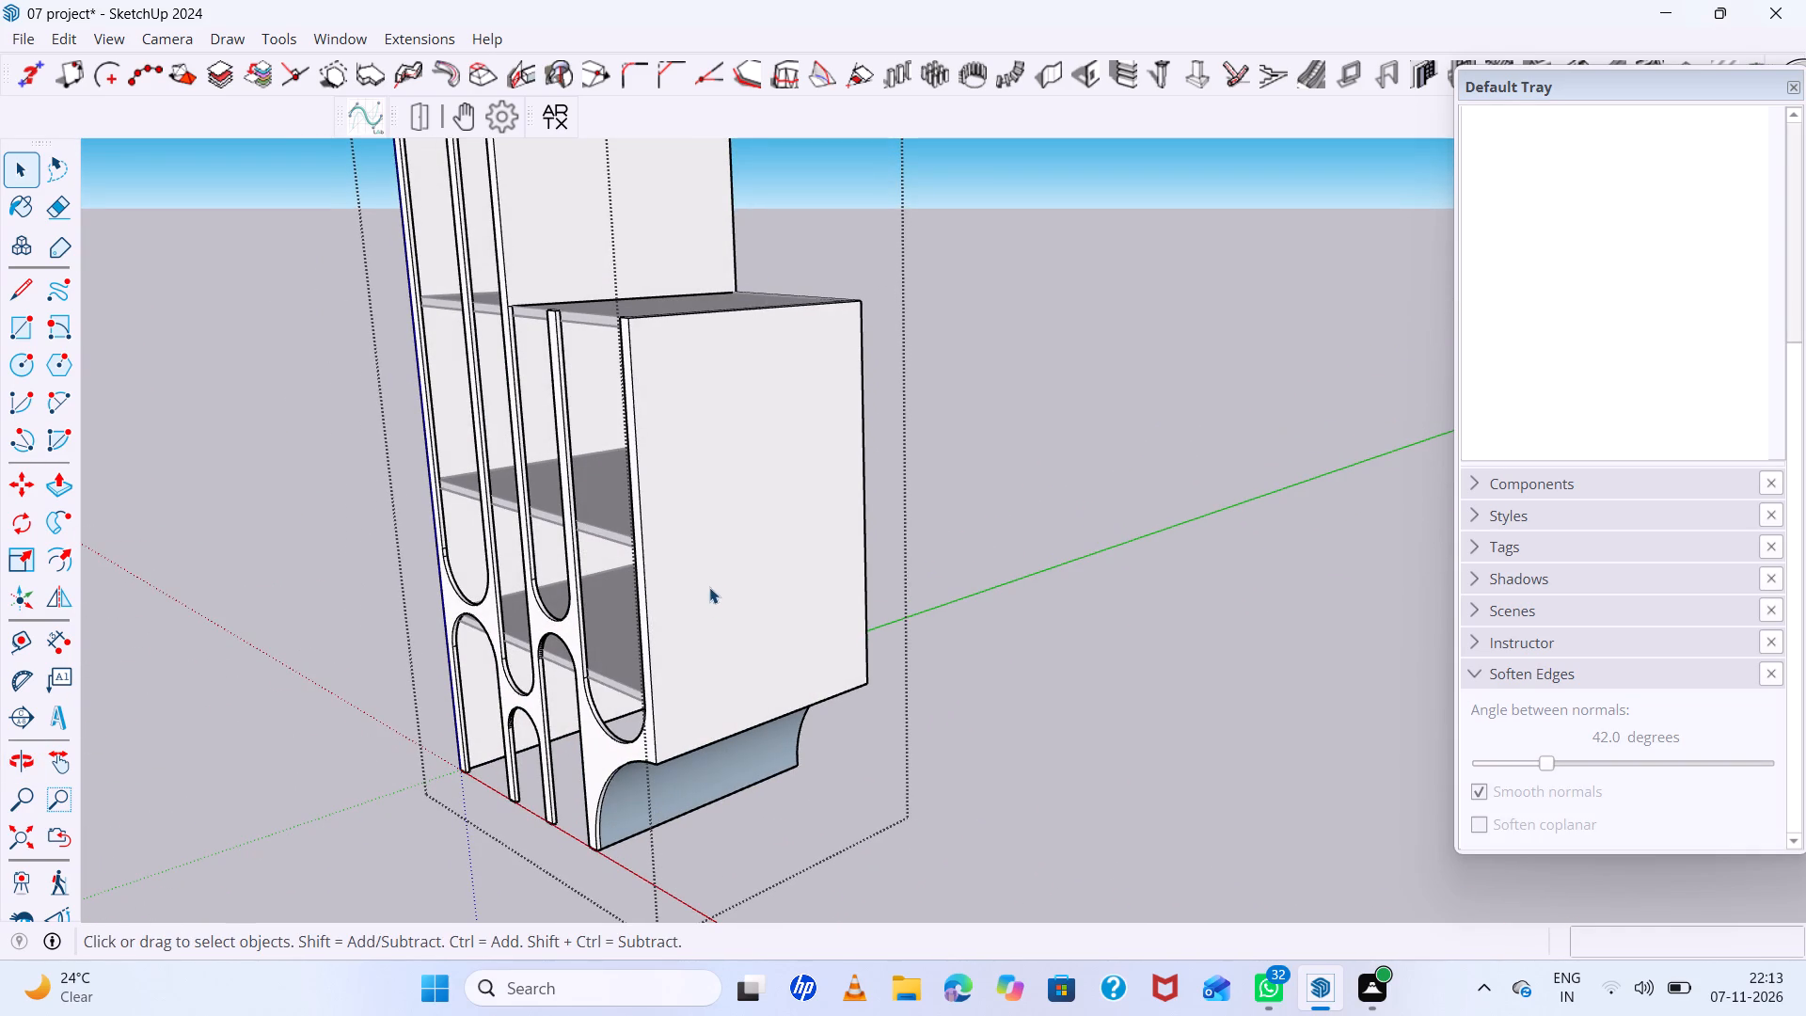
key("l")
scroll(551, 532, "up", 8)
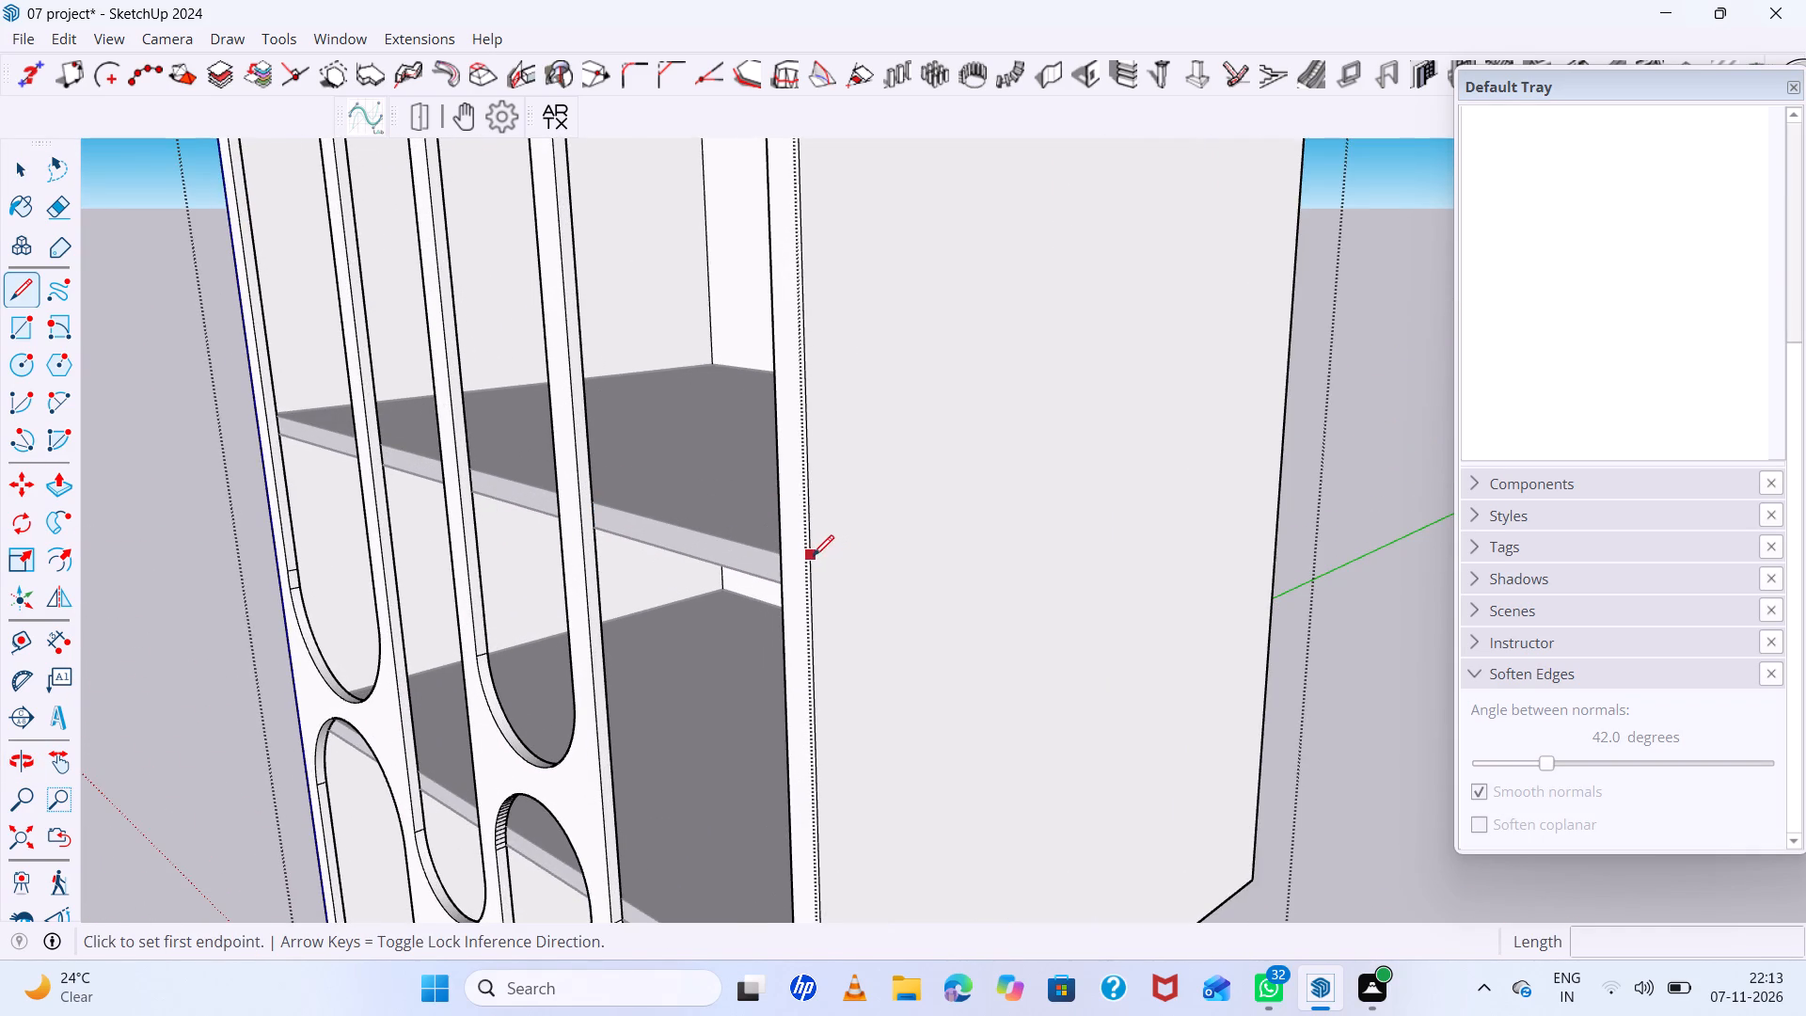
left_click(813, 557)
left_click(1285, 428)
scroll(1039, 475, "down", 4)
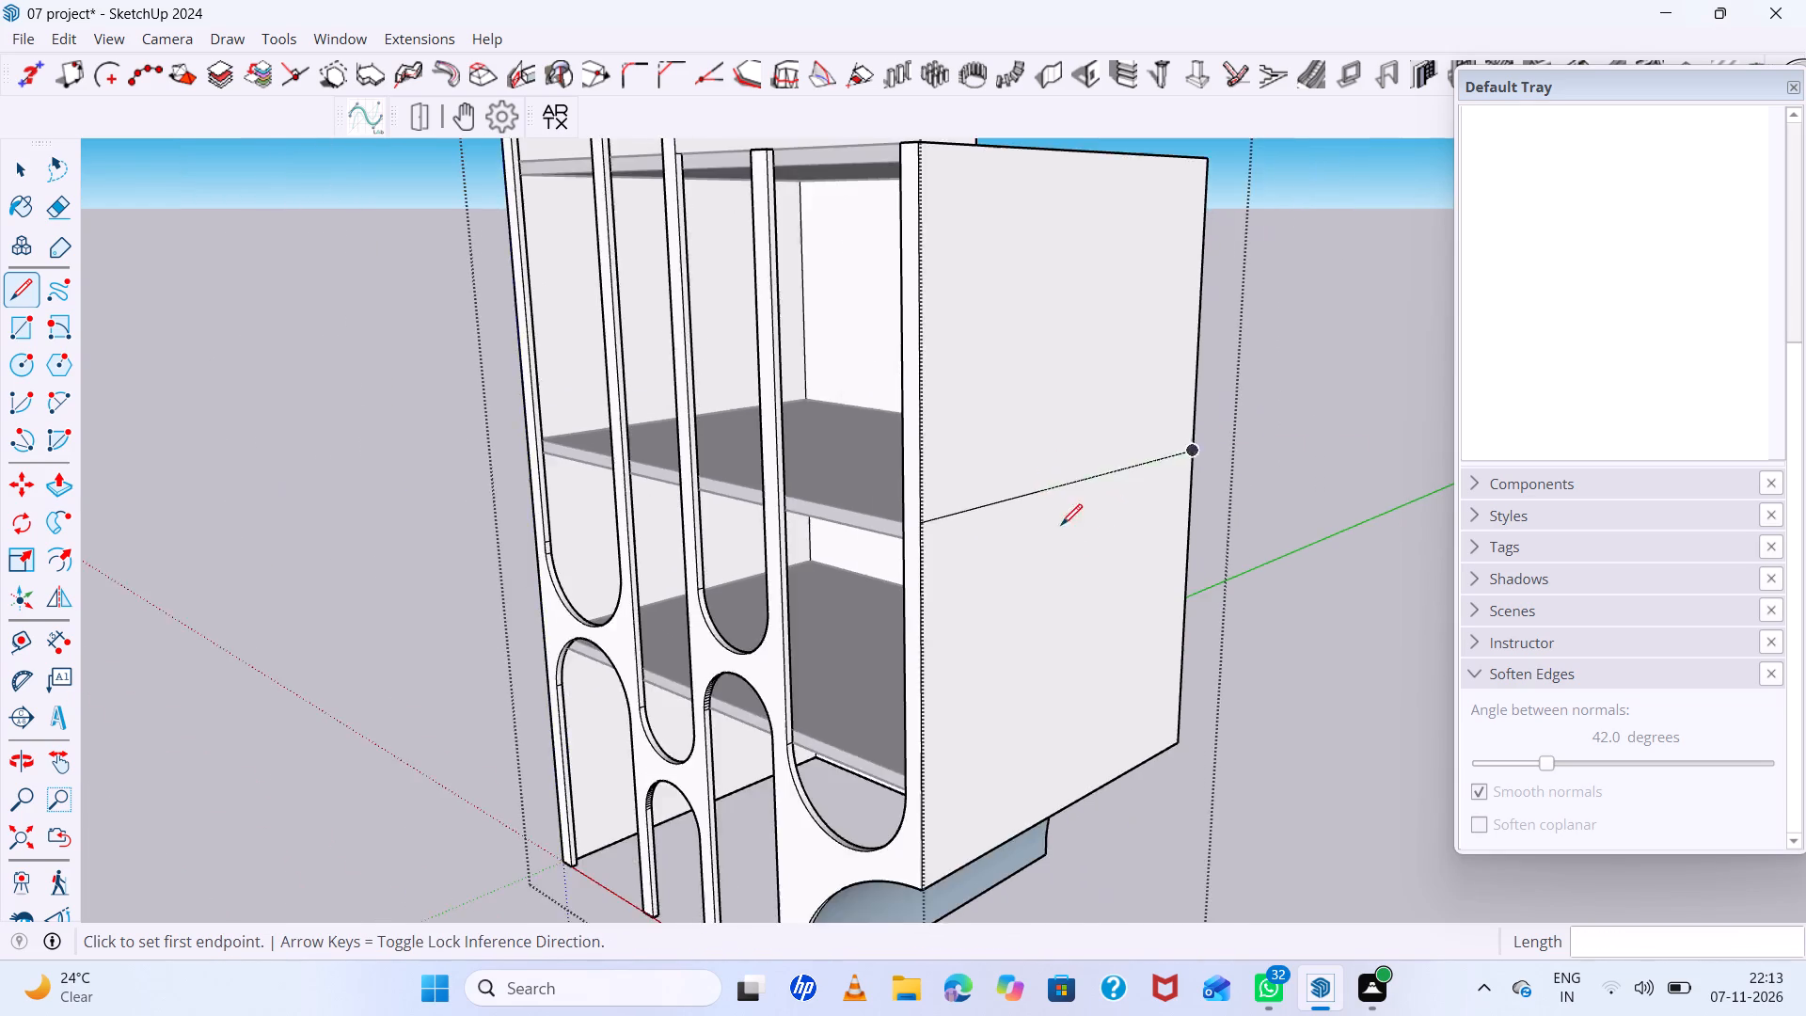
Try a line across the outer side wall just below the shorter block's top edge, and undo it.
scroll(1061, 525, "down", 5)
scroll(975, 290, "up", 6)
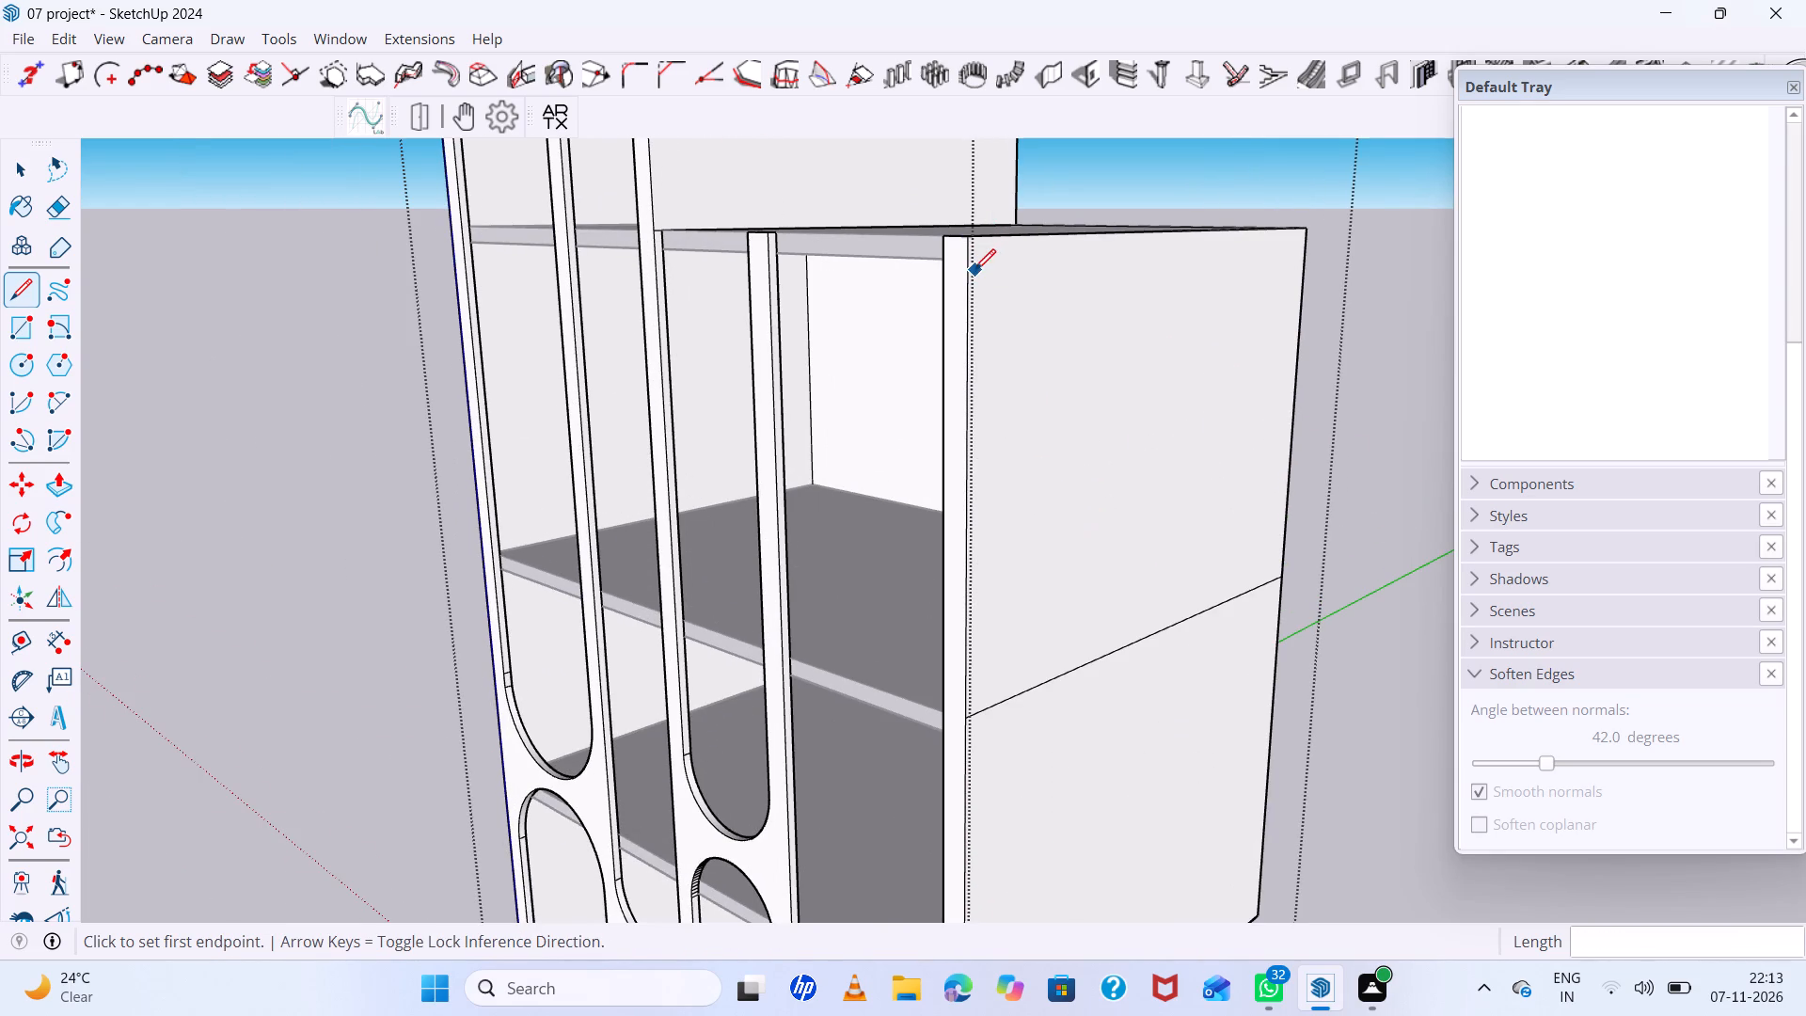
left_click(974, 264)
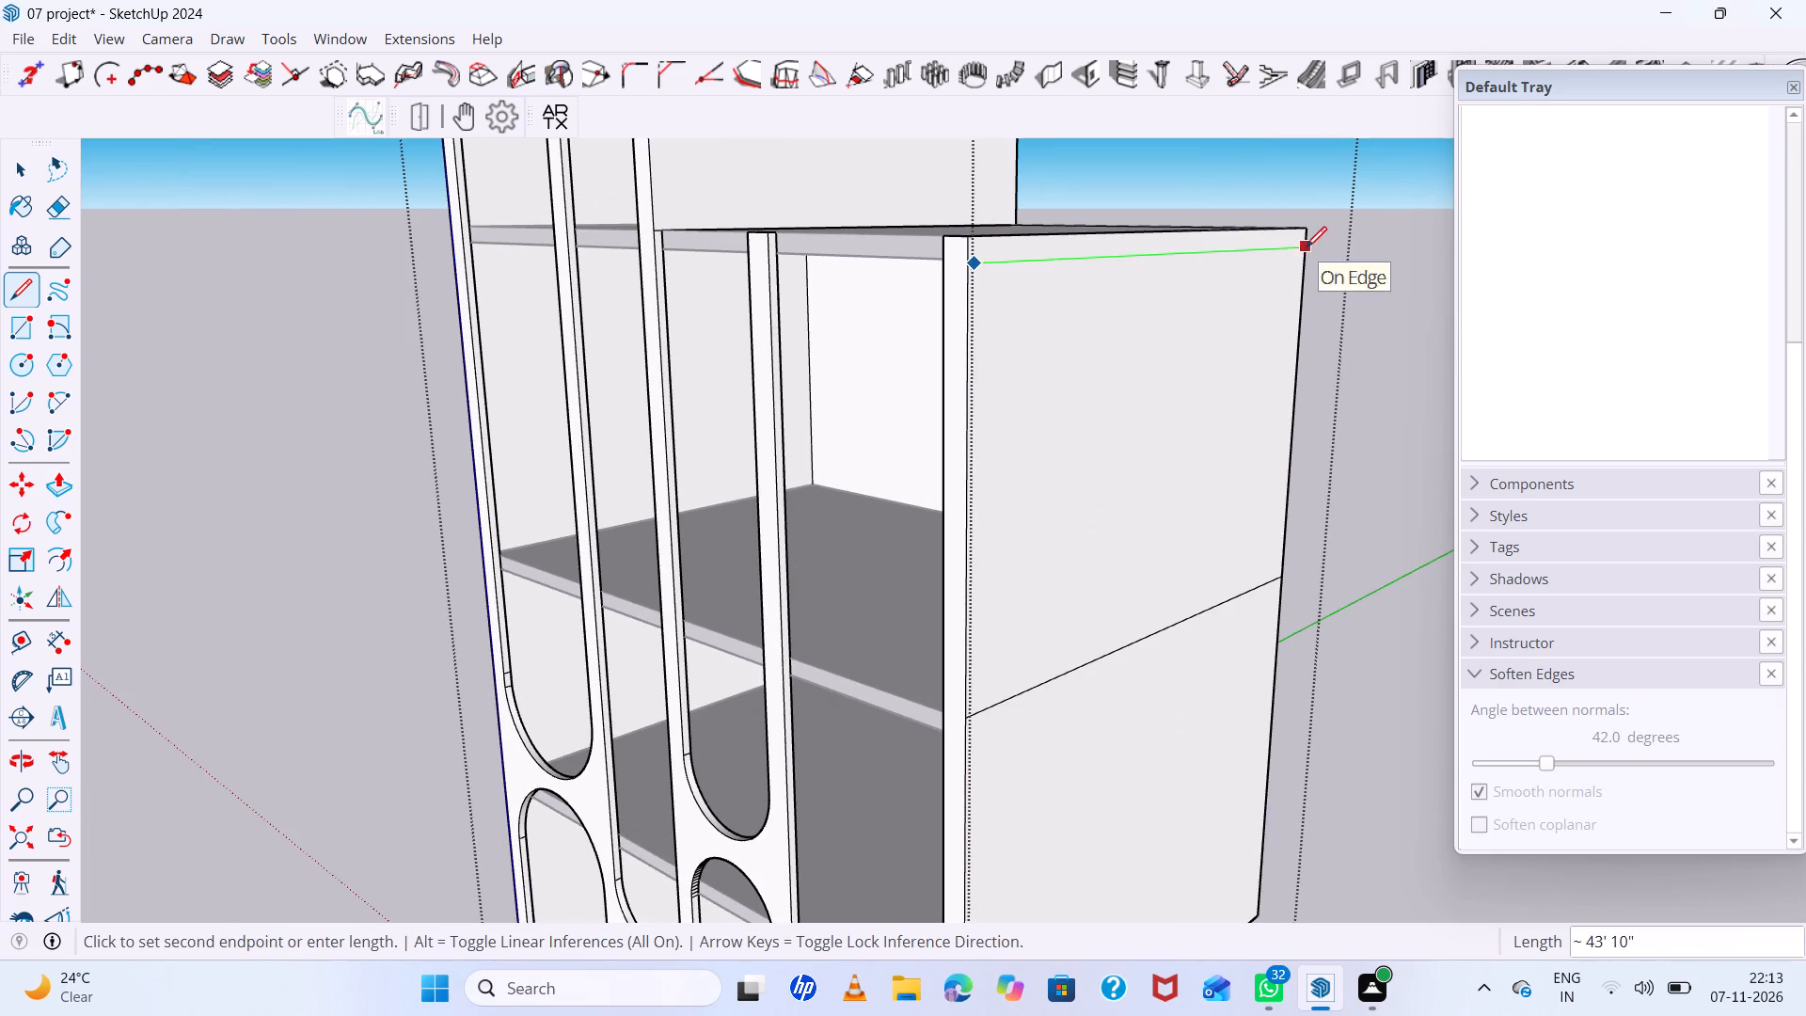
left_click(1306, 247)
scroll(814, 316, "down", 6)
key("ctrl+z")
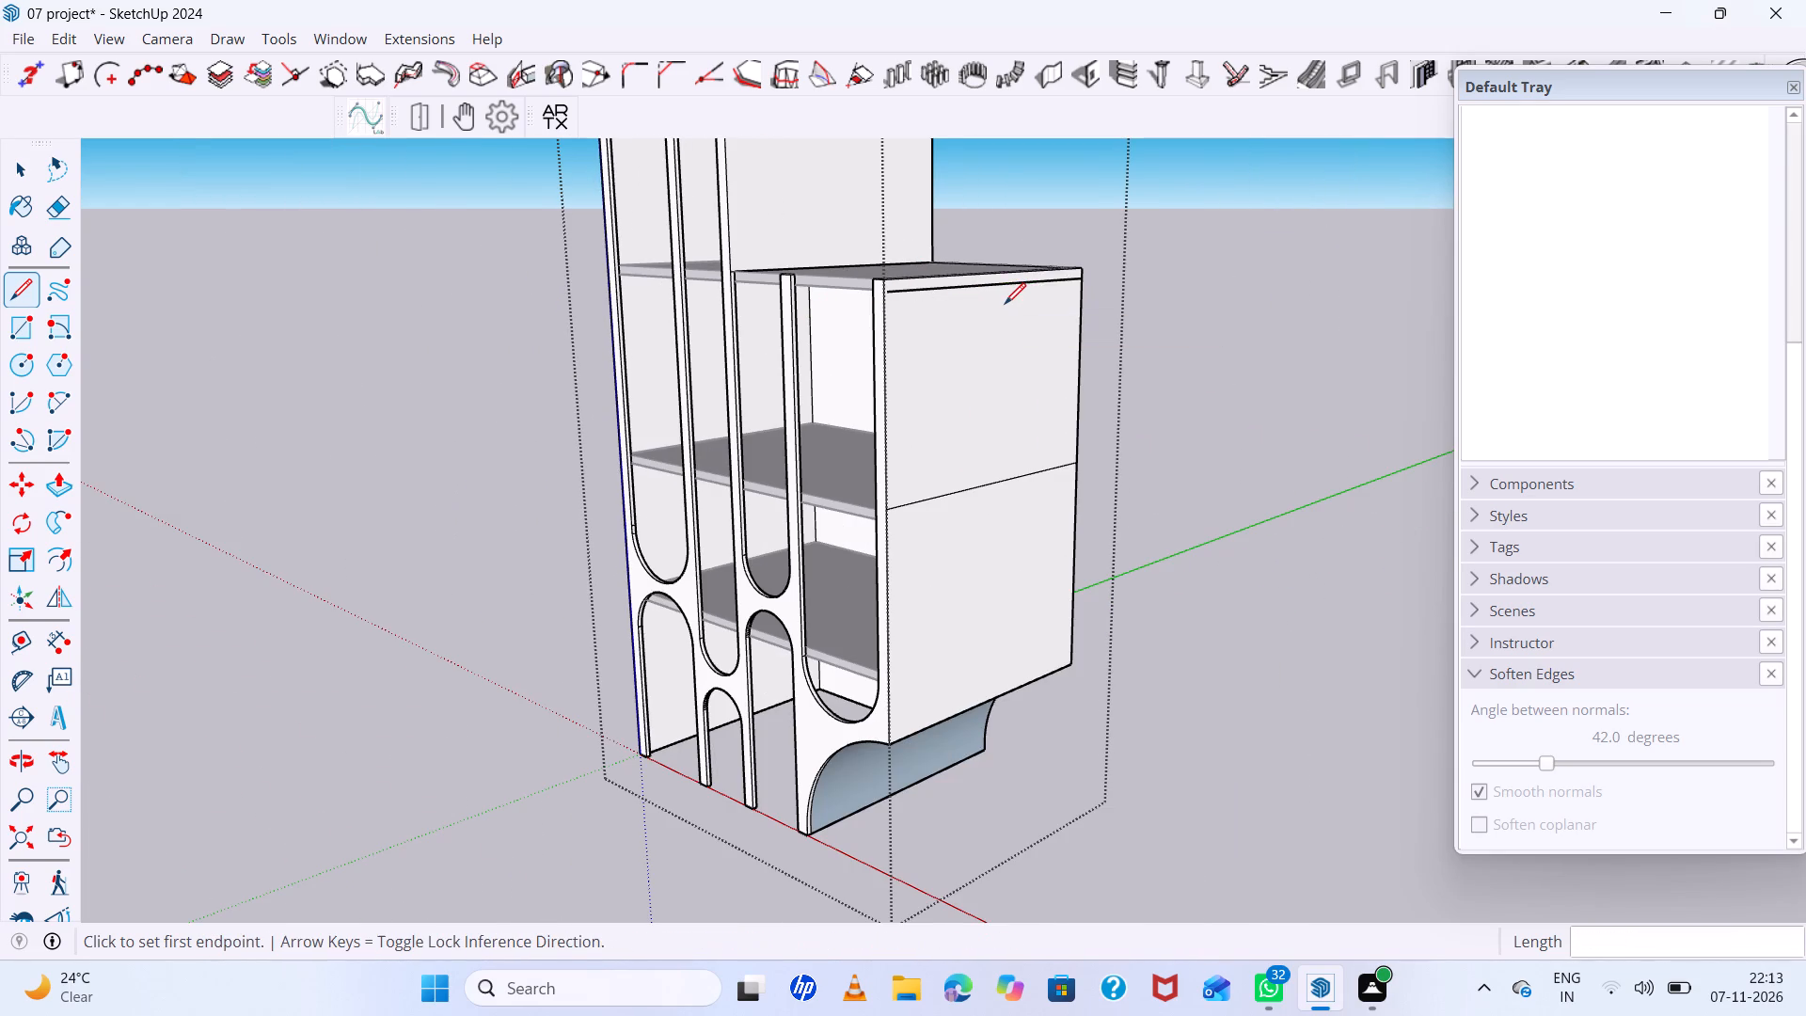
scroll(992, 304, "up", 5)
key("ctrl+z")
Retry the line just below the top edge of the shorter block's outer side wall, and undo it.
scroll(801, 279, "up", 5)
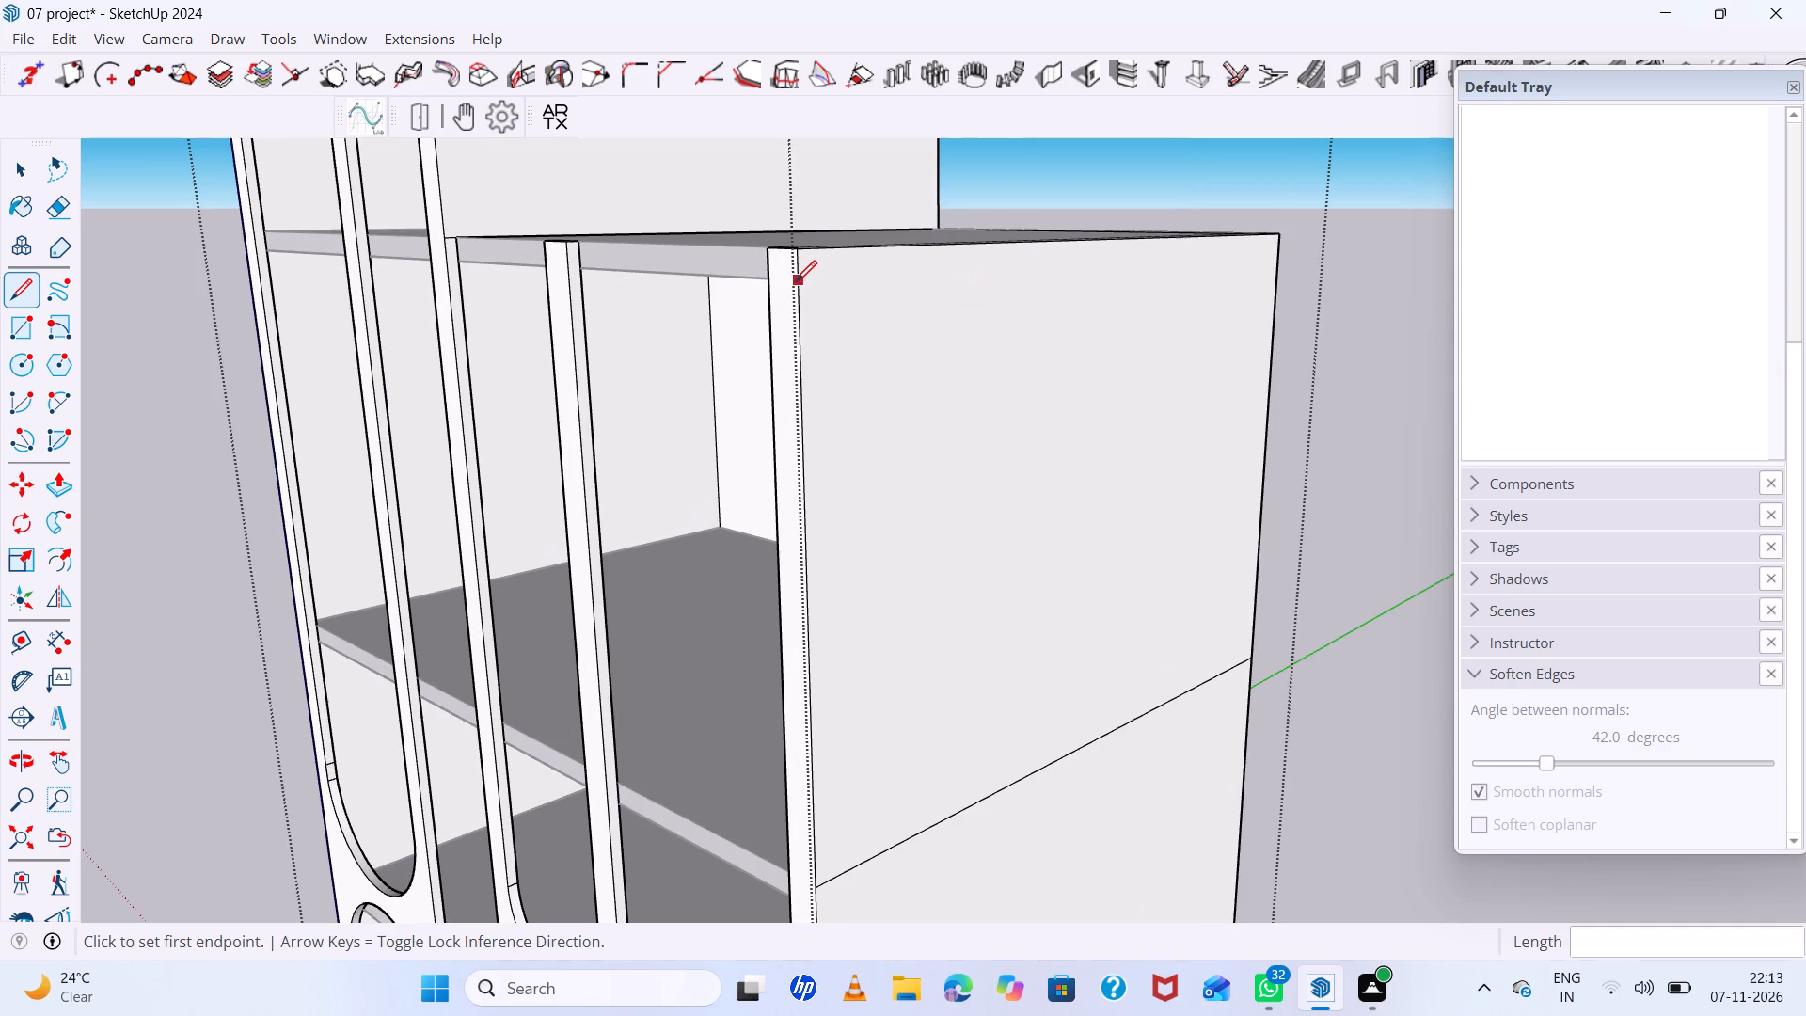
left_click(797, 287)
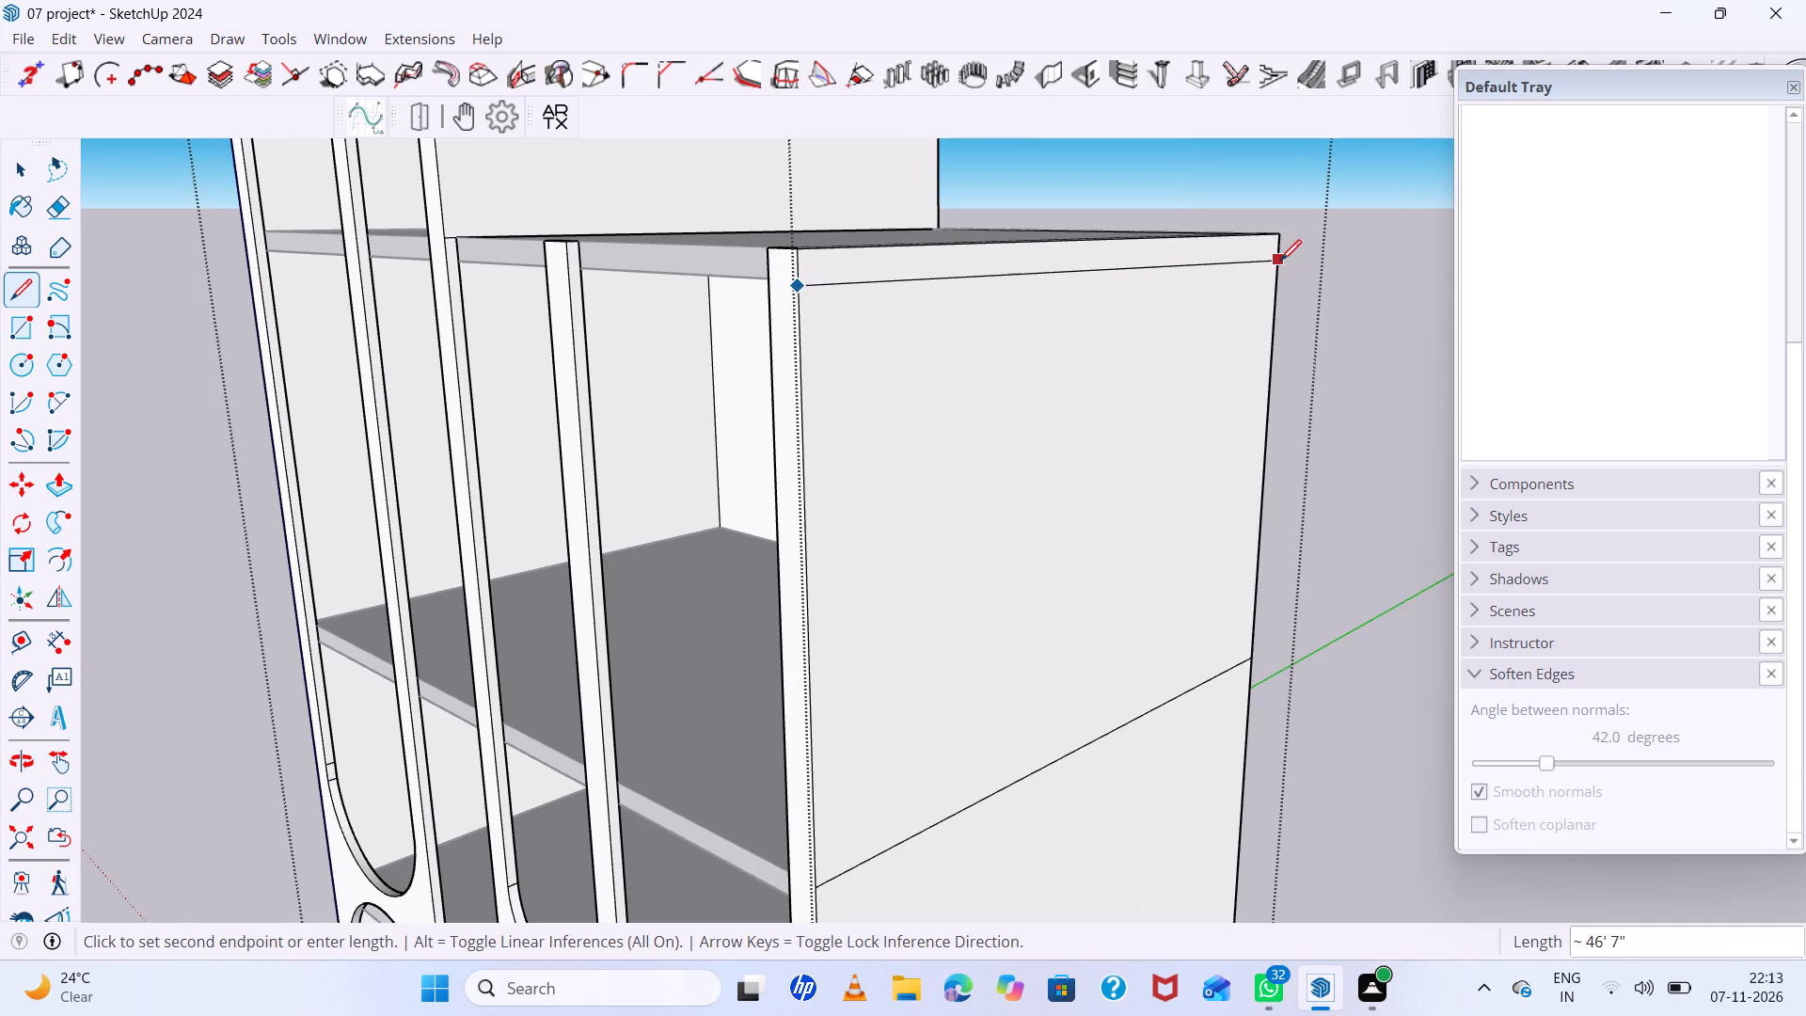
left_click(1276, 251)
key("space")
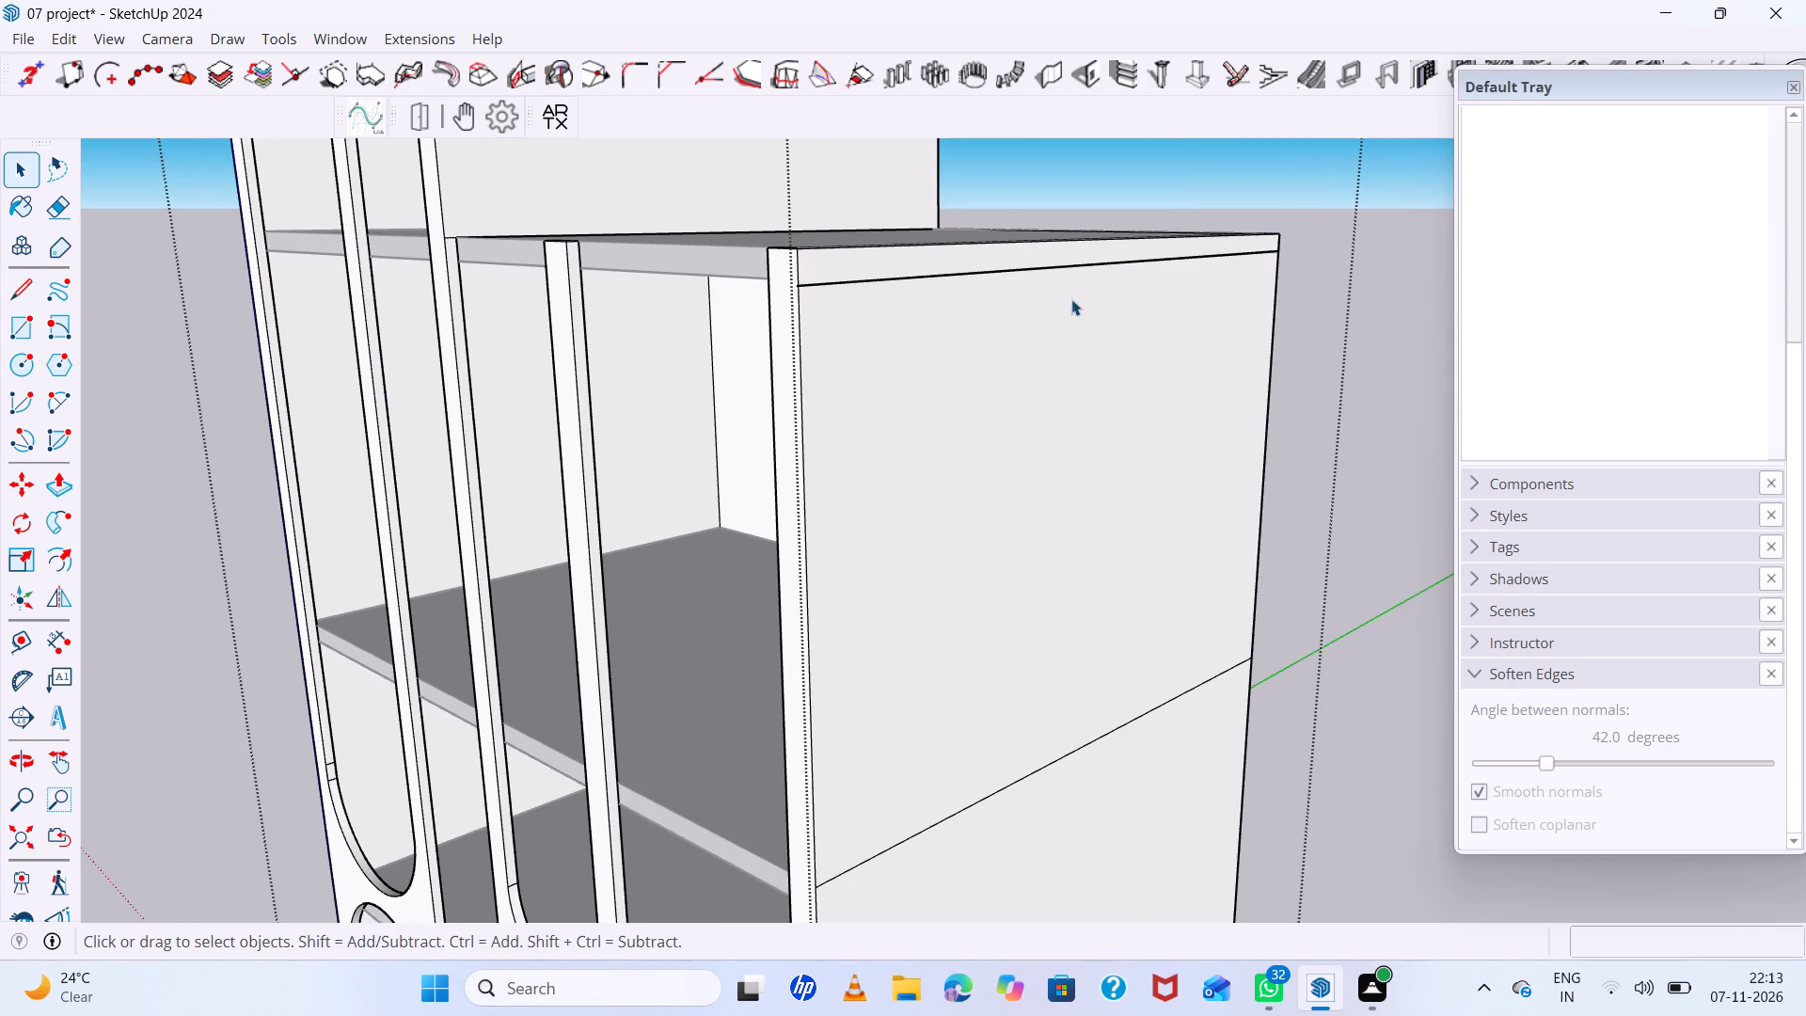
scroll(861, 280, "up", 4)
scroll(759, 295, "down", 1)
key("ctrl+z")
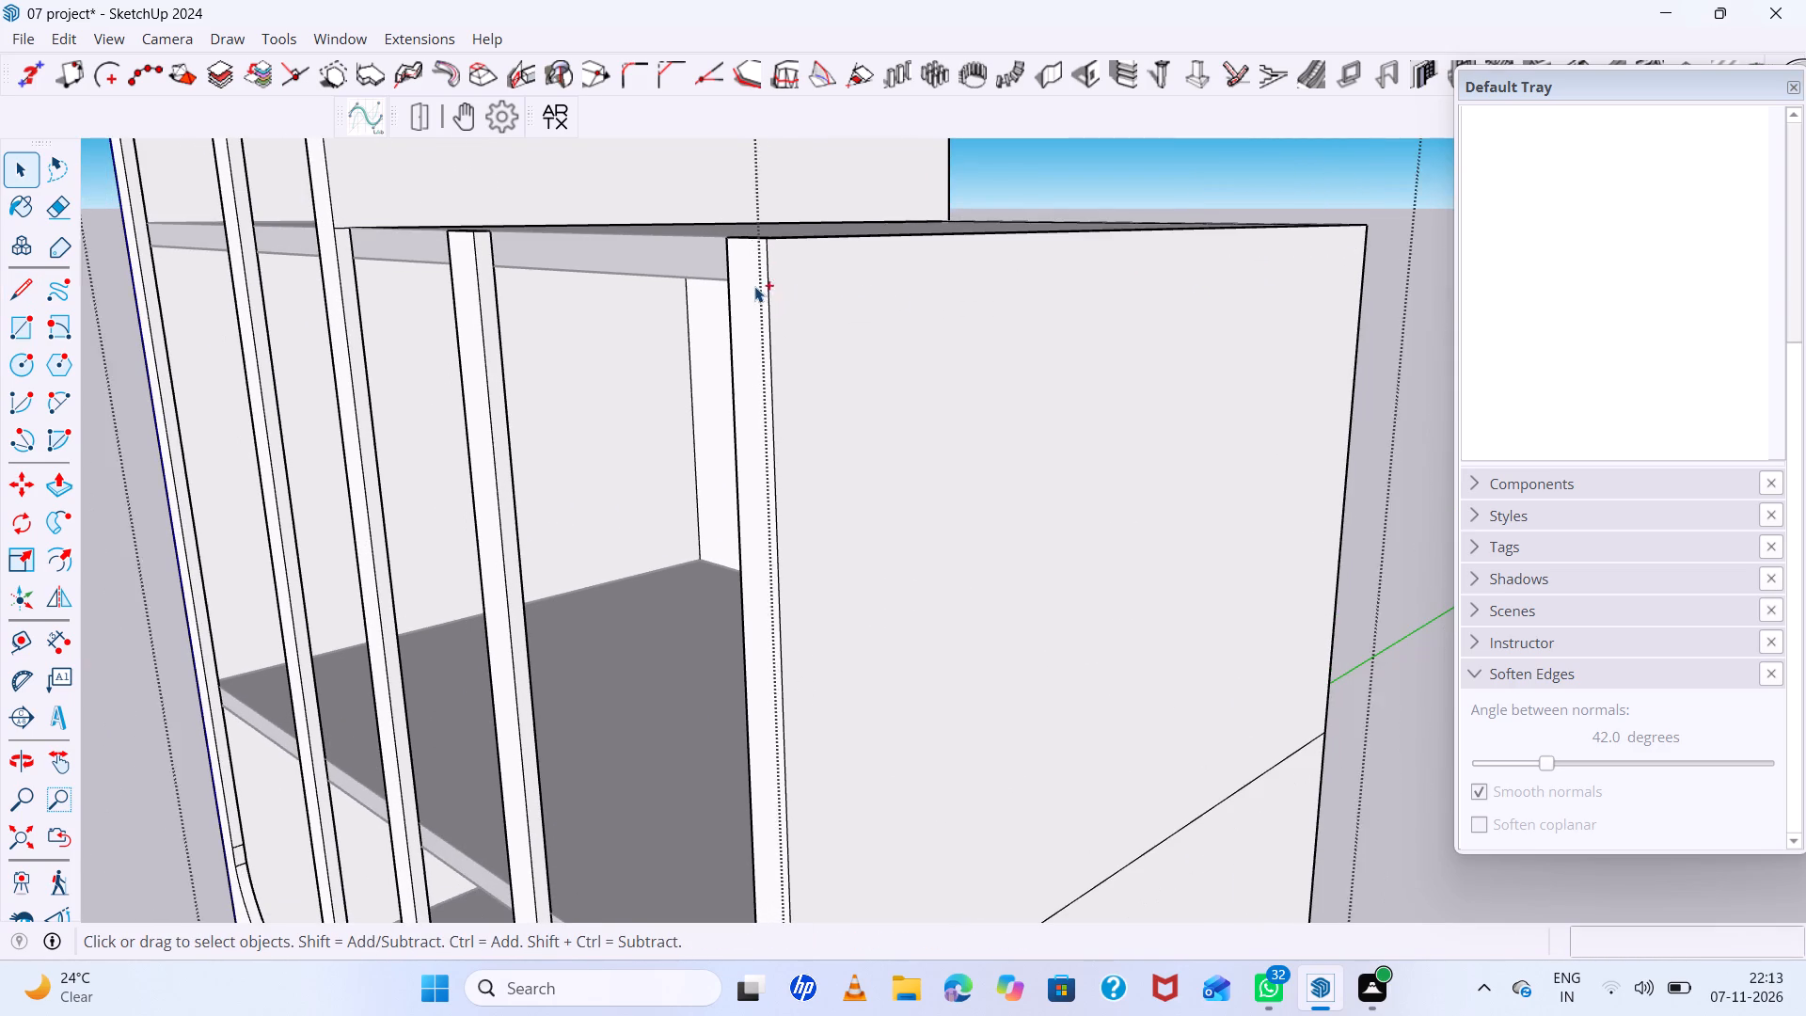
Draw a horizontal line about 44' 6" long across the shorter block's outer side wall, just below its top edge.
scroll(753, 286, "down", 6)
middle_click_drag(1003, 352, 568, 291)
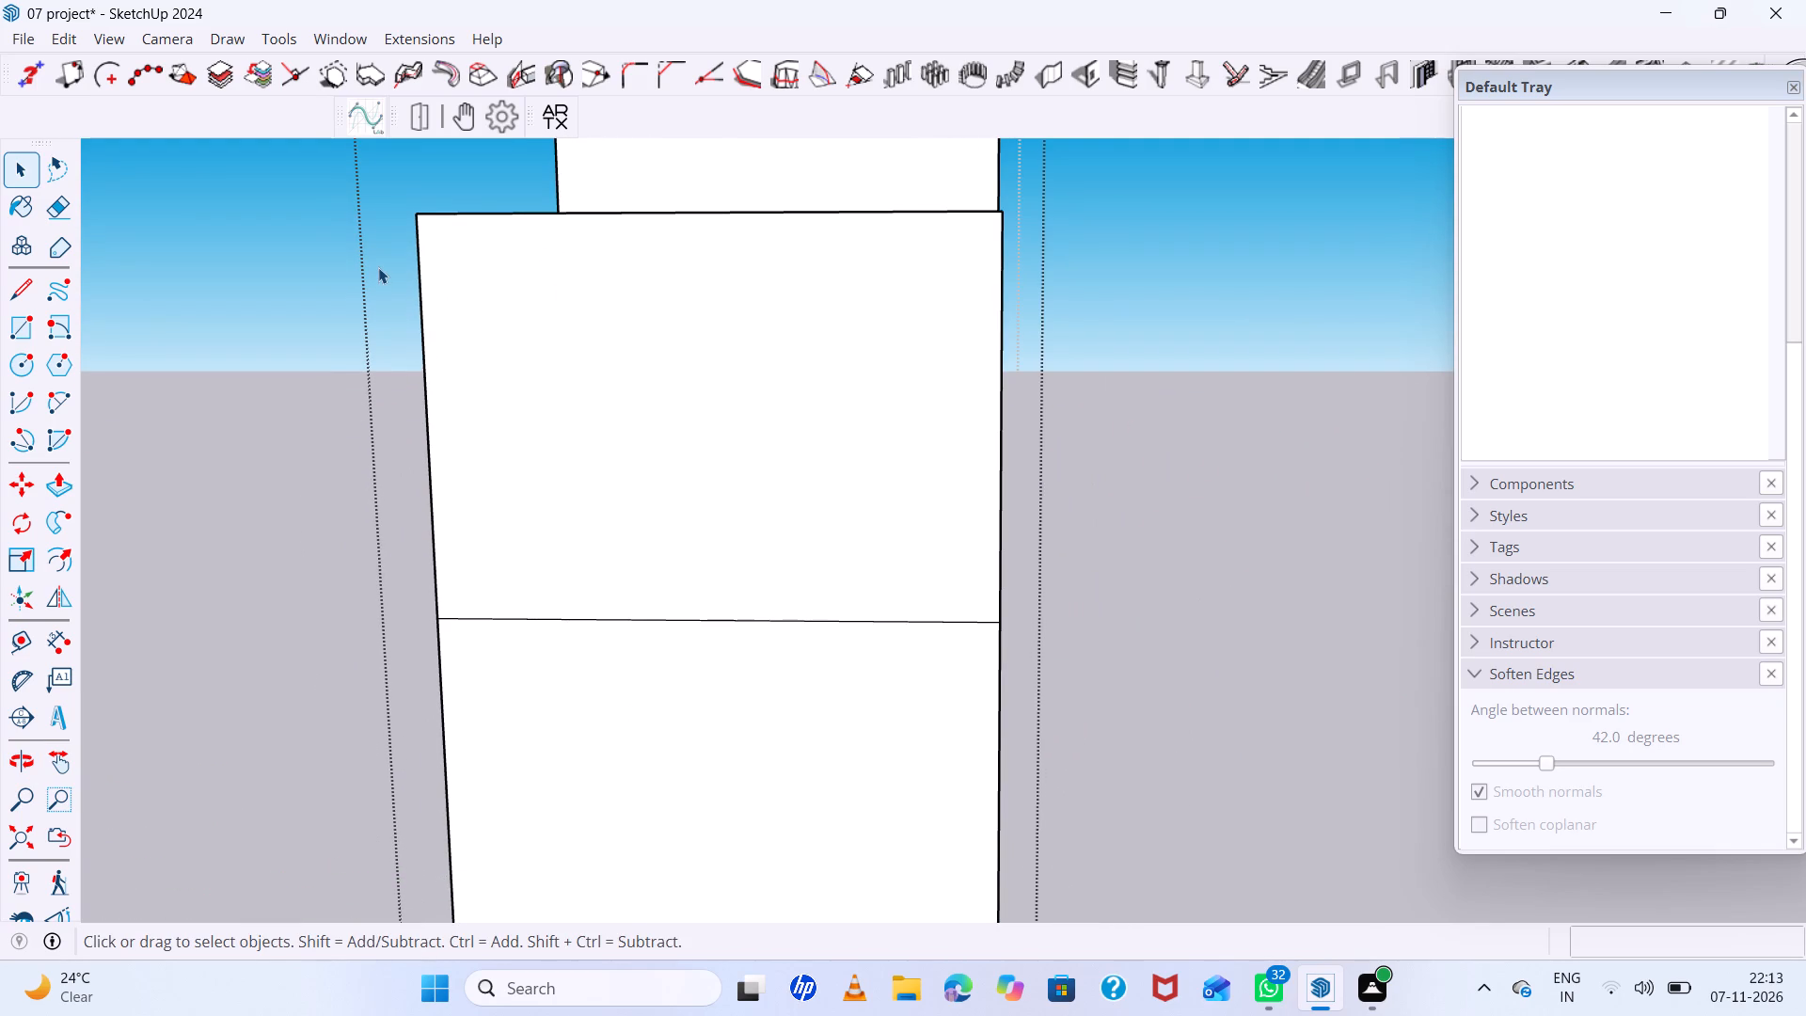
key("l")
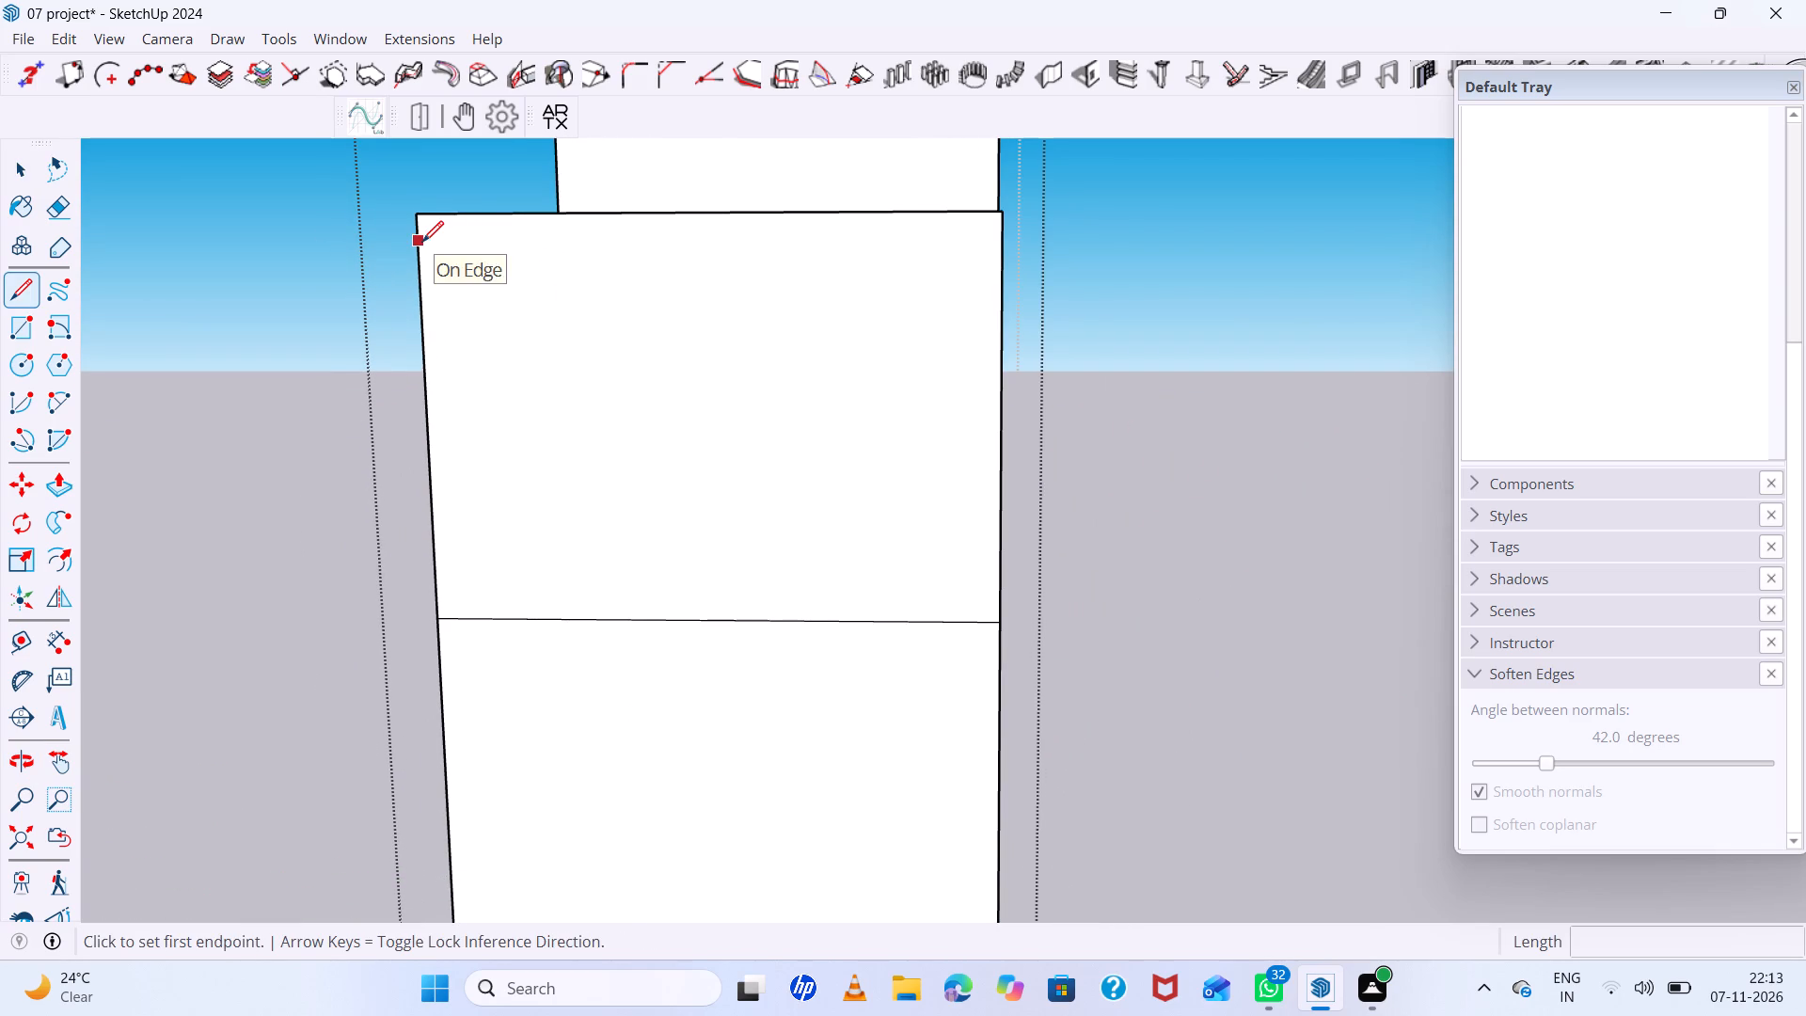
left_click(422, 242)
left_click(1002, 234)
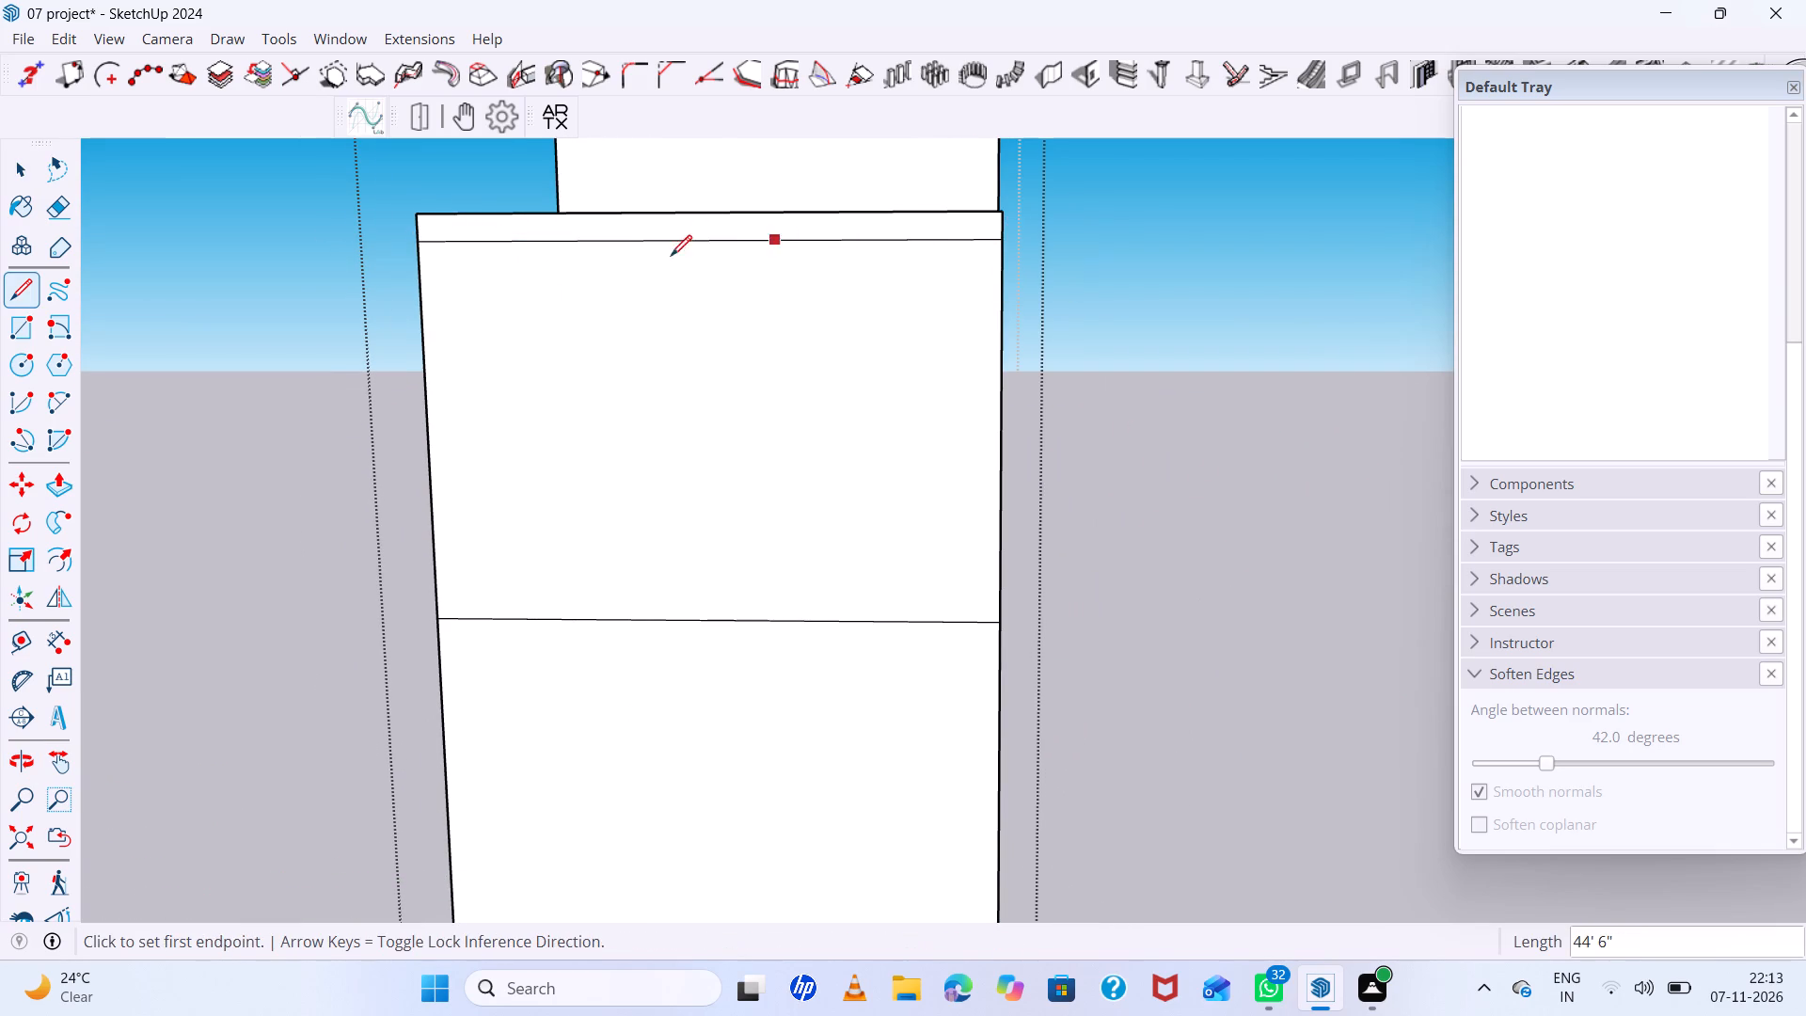
scroll(671, 256, "down", 7)
middle_click_drag(812, 329, 1386, 357)
key("space")
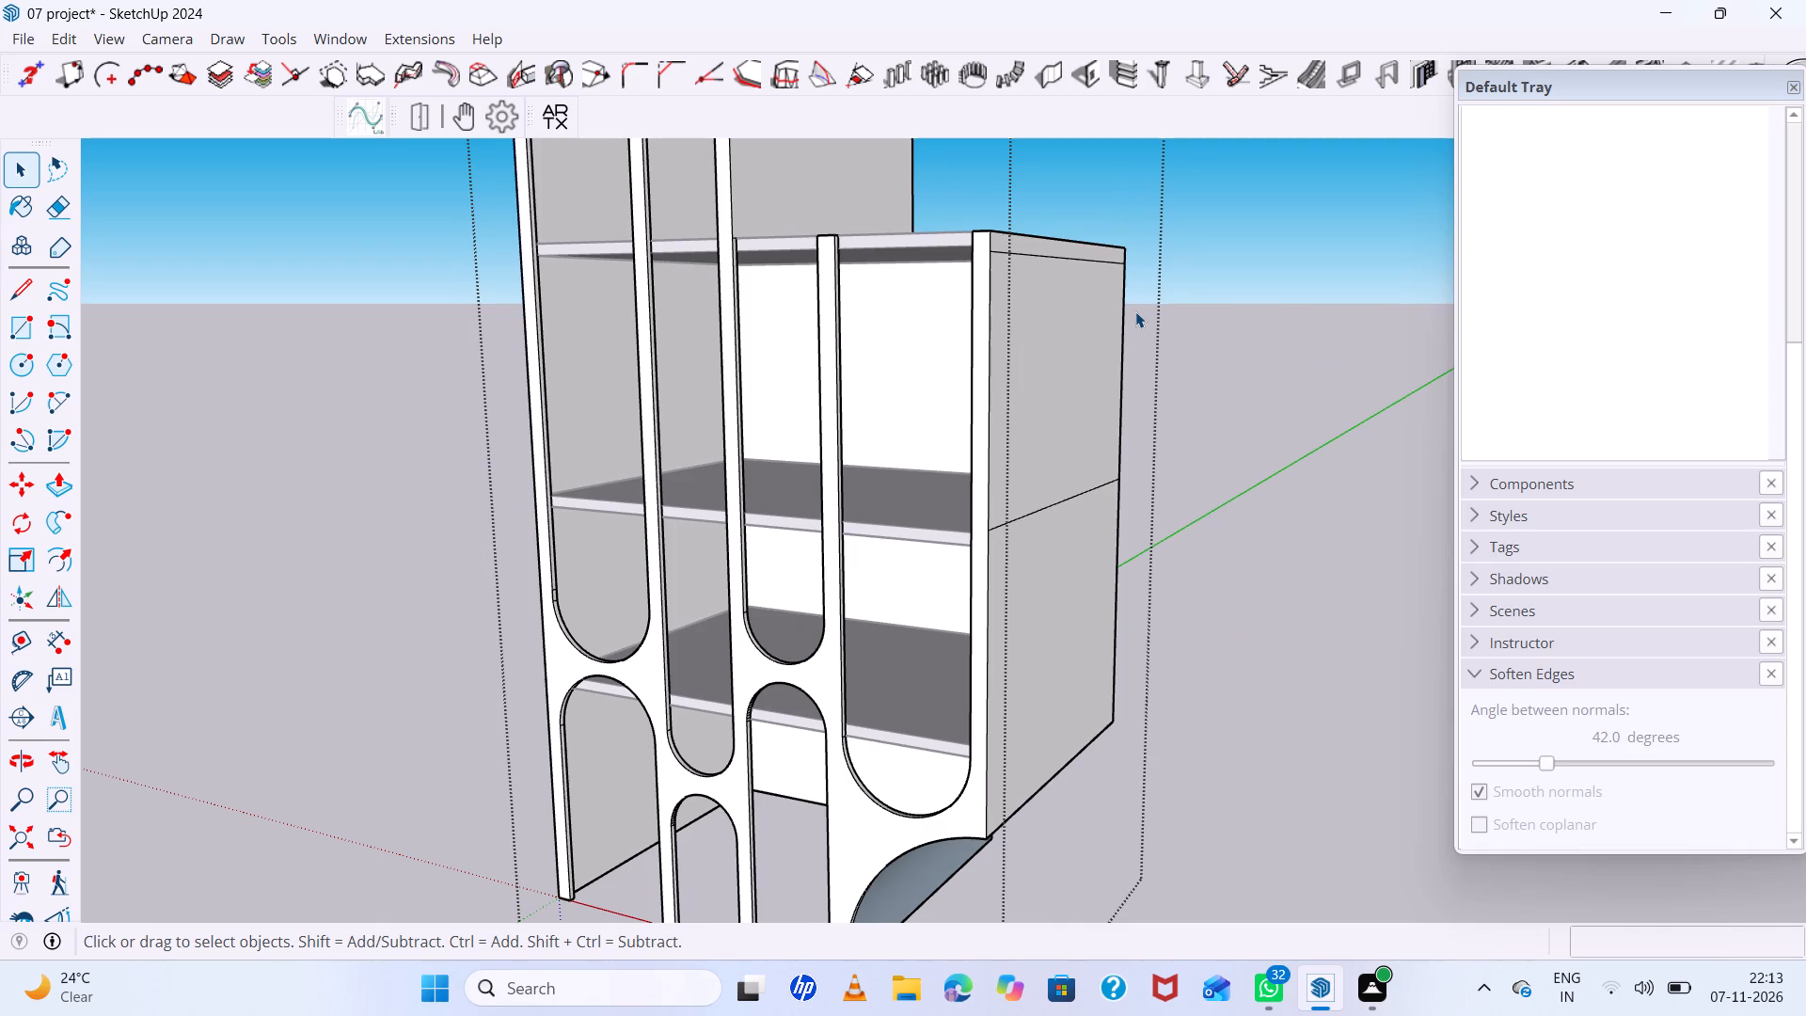
Draw a rectangle about 10' 4" by 44' 6" on the outer side wall, directly below the line at the middle slab's level.
scroll(937, 278, "down", 5)
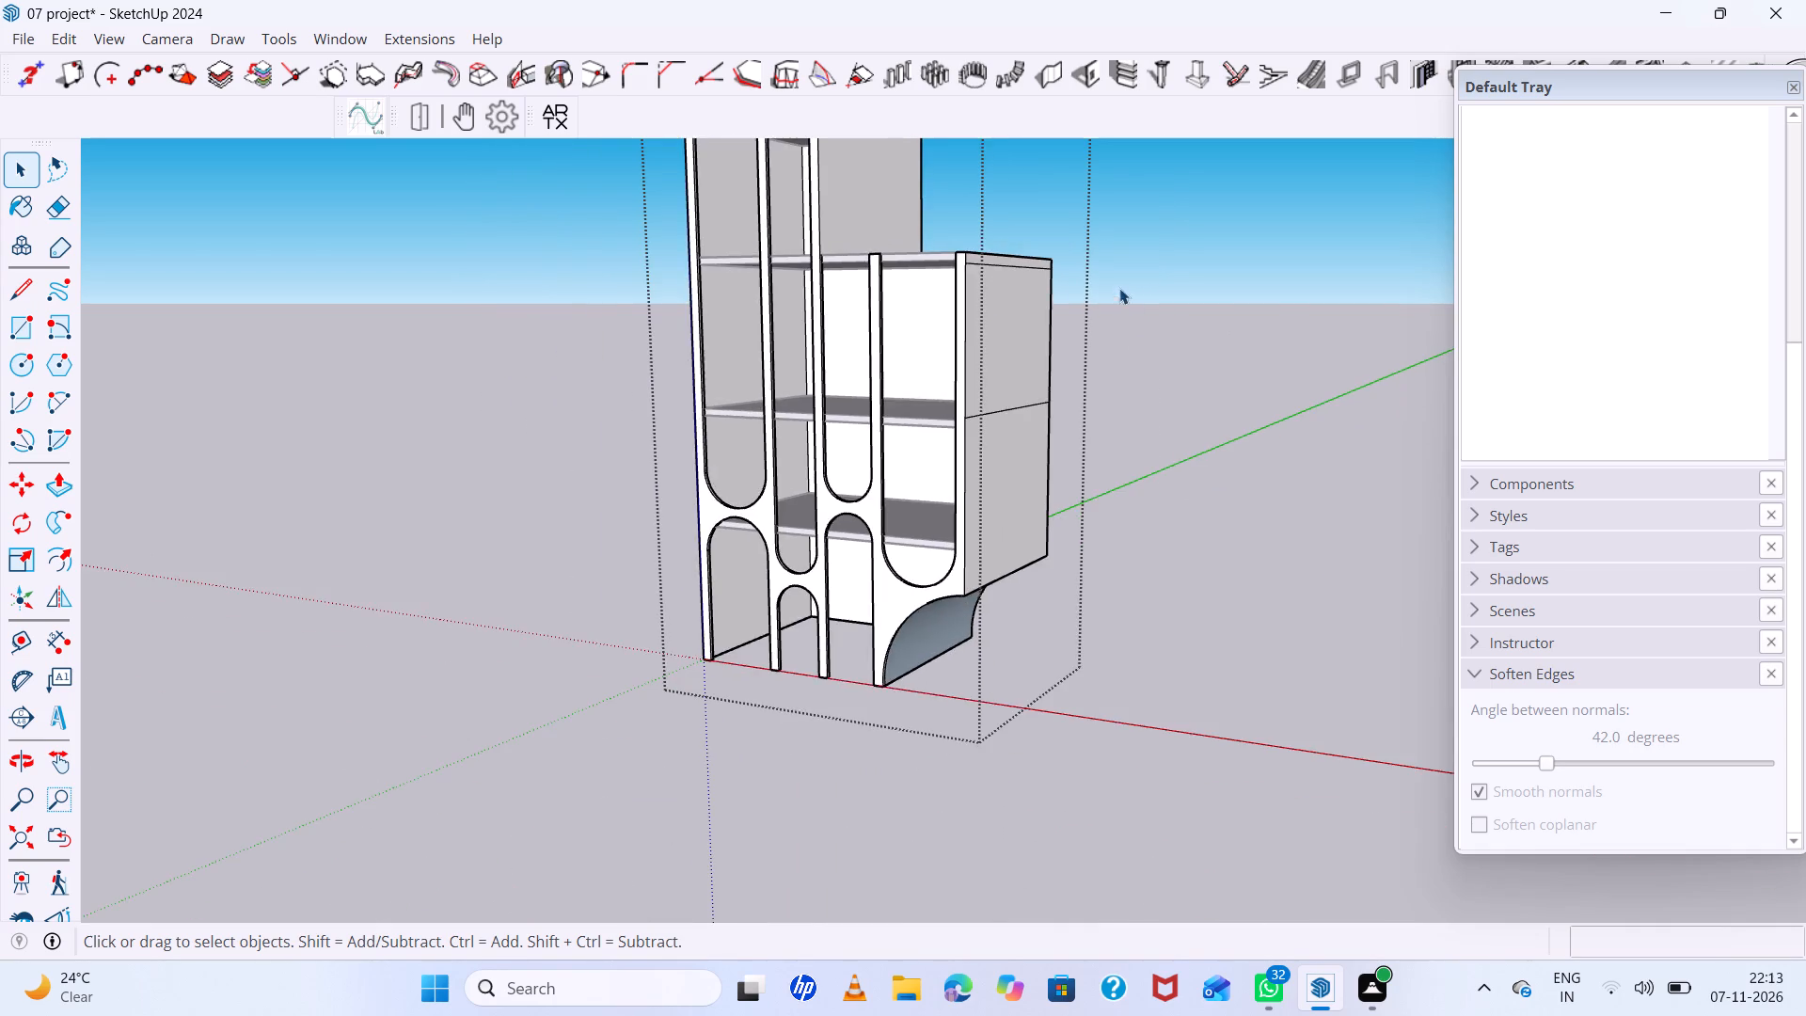
scroll(1105, 285, "down", 5)
middle_click_drag(1186, 368, 796, 366)
scroll(999, 416, "up", 5)
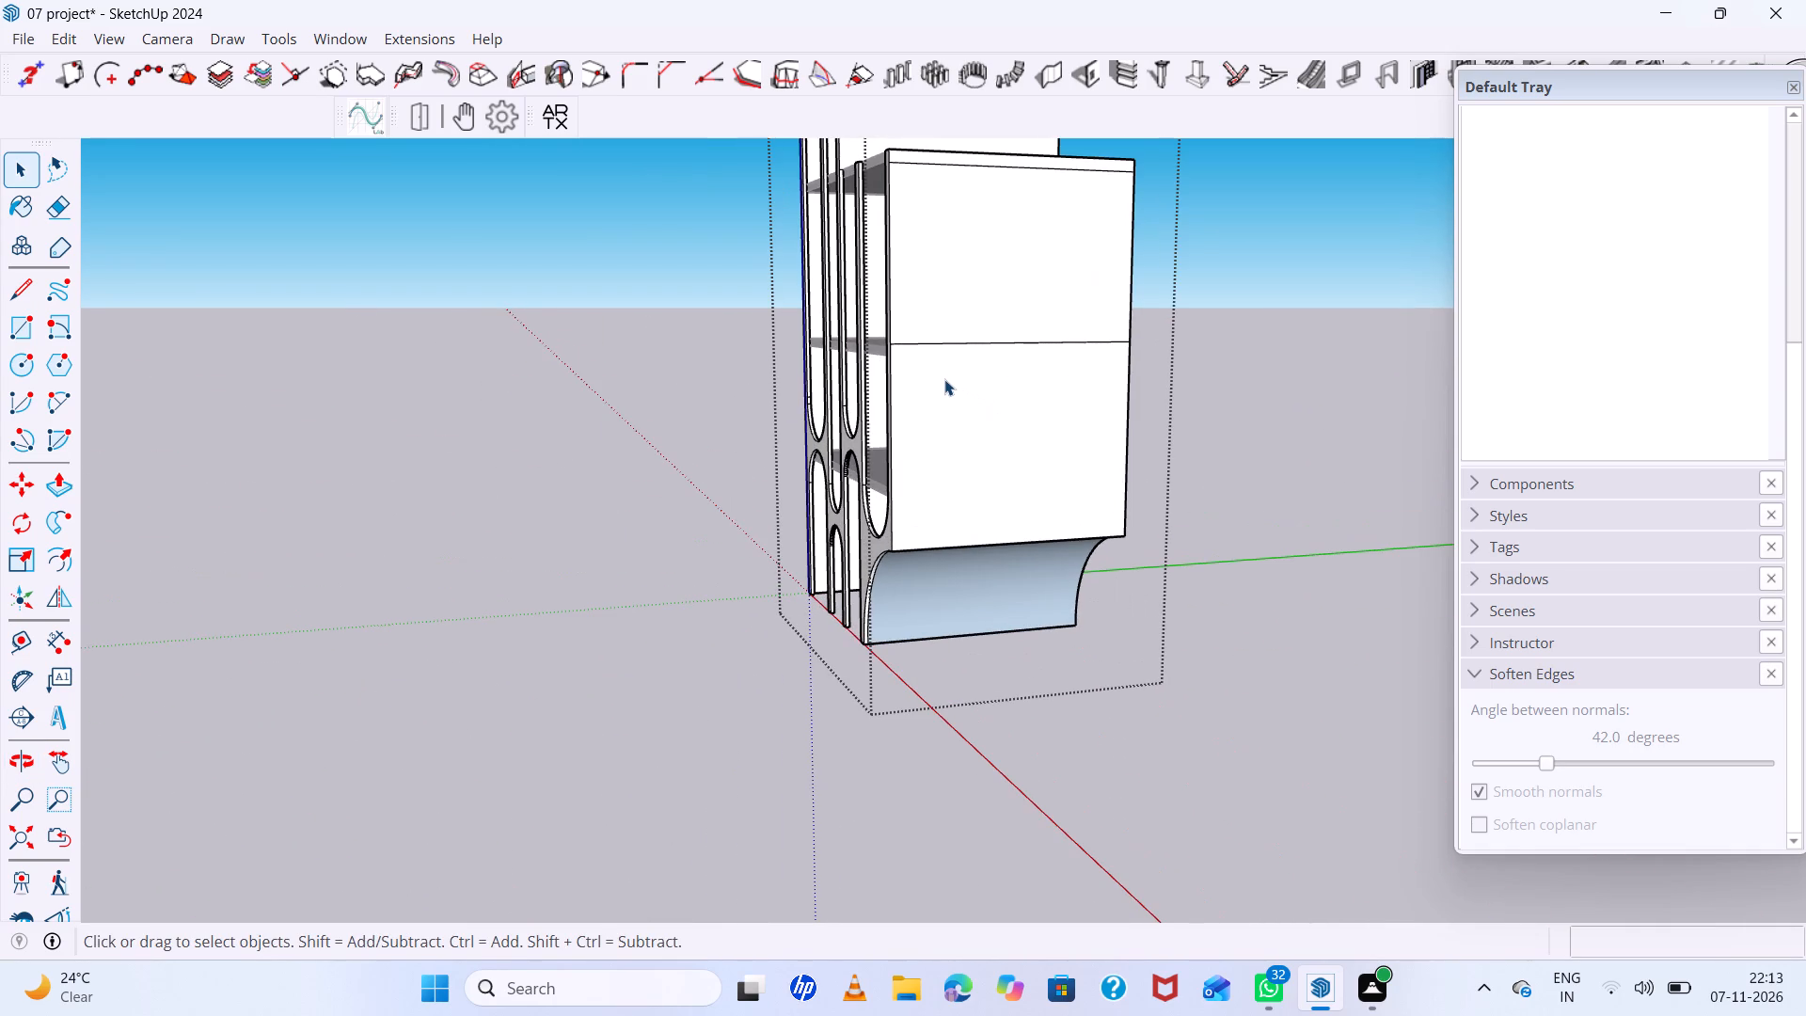
key("r")
left_click(896, 345)
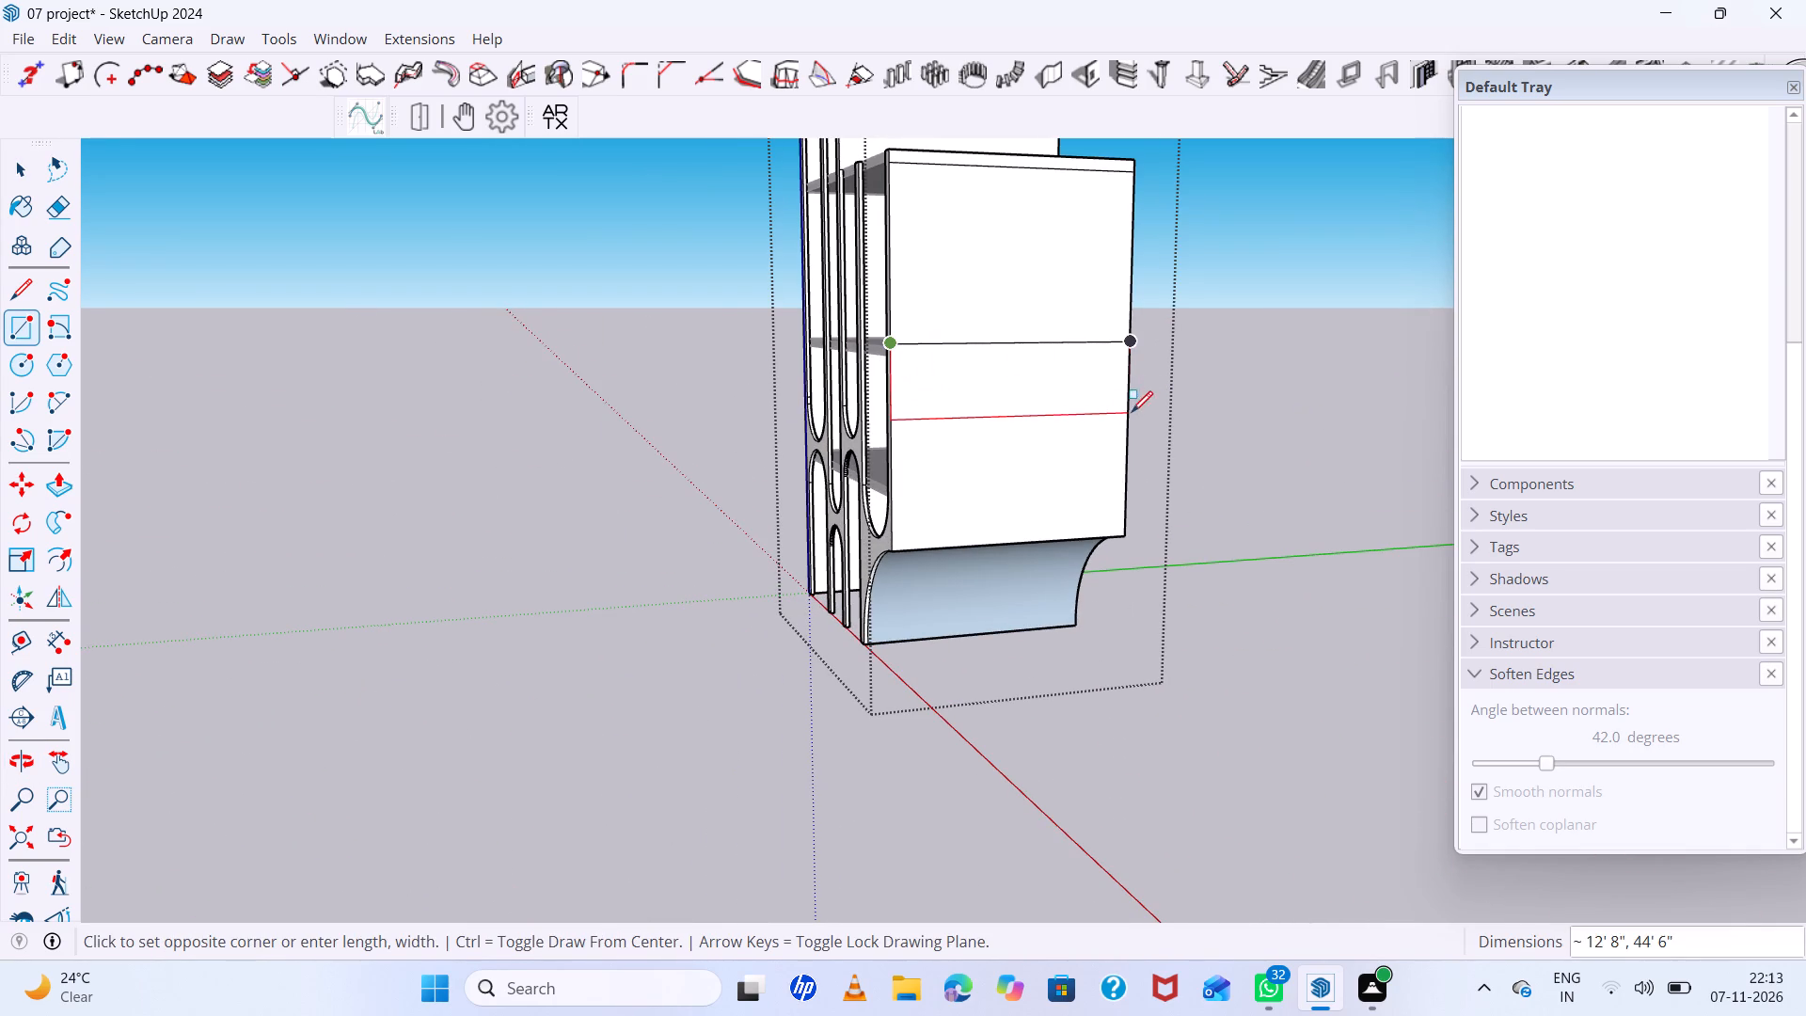
left_click(1133, 401)
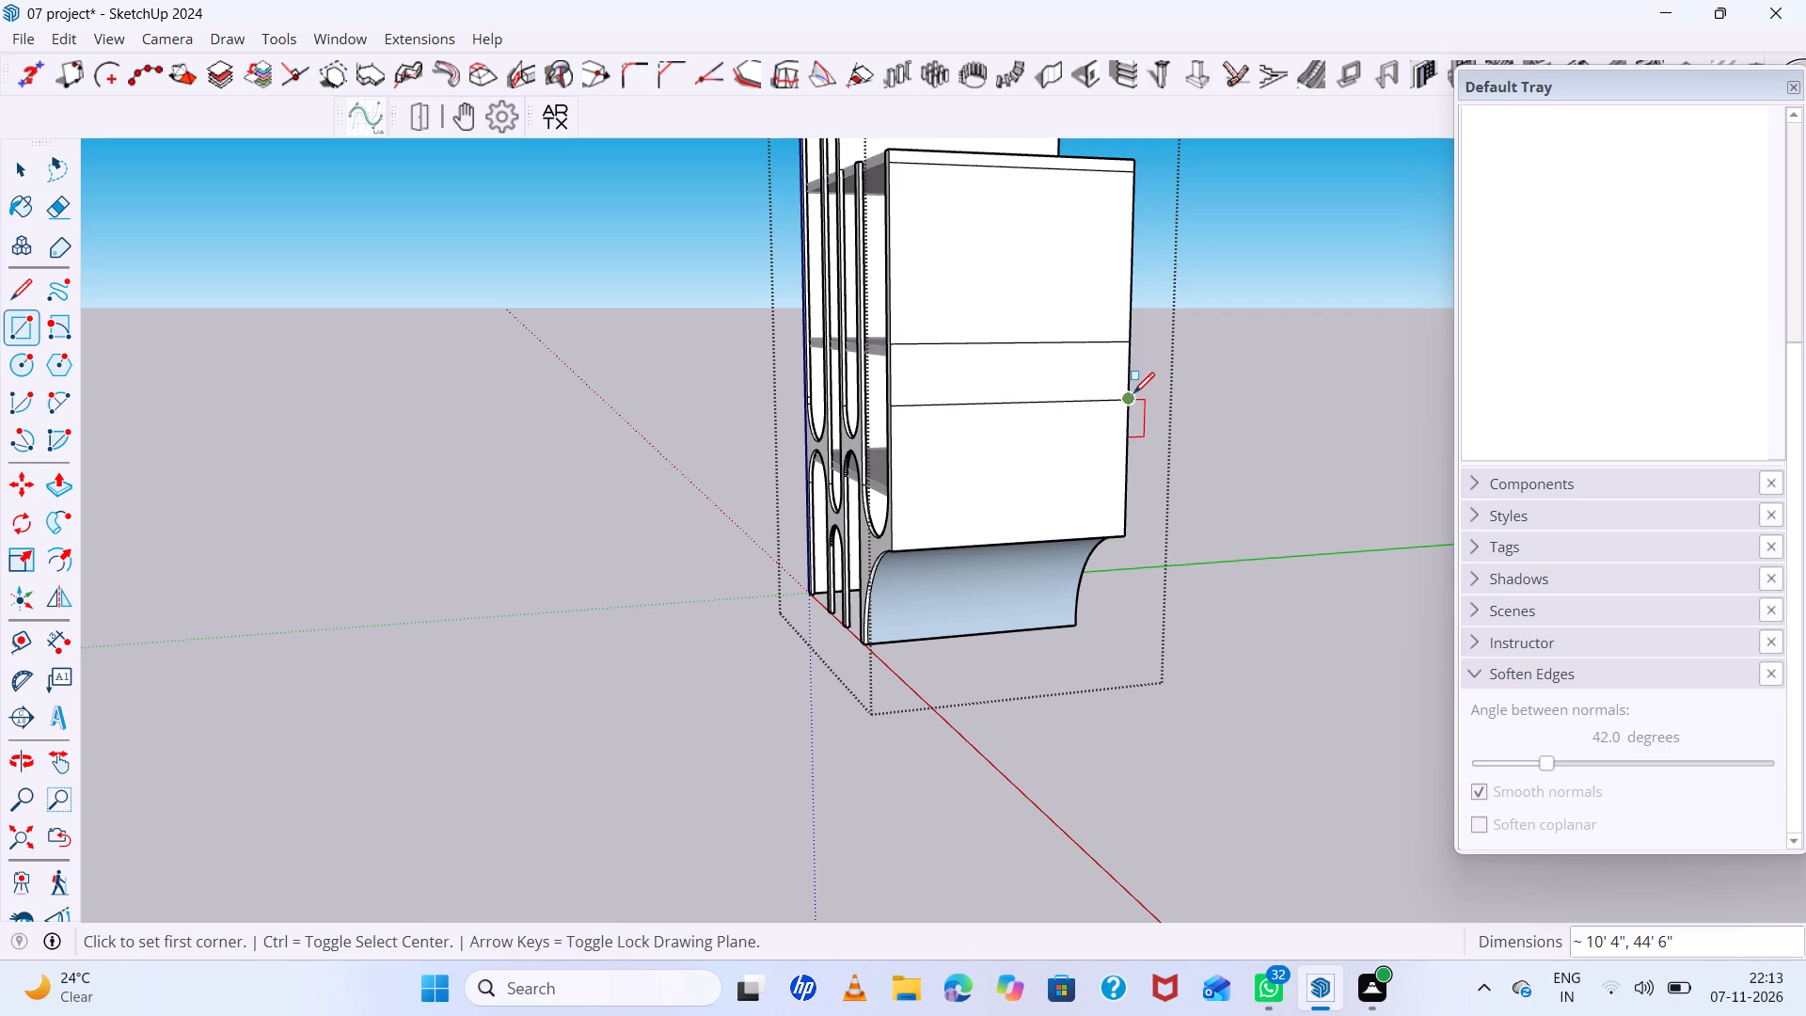
Draw a full-width rectangle on the outer side wall from the line just below its top edge, forming an upper band.
left_click(892, 167)
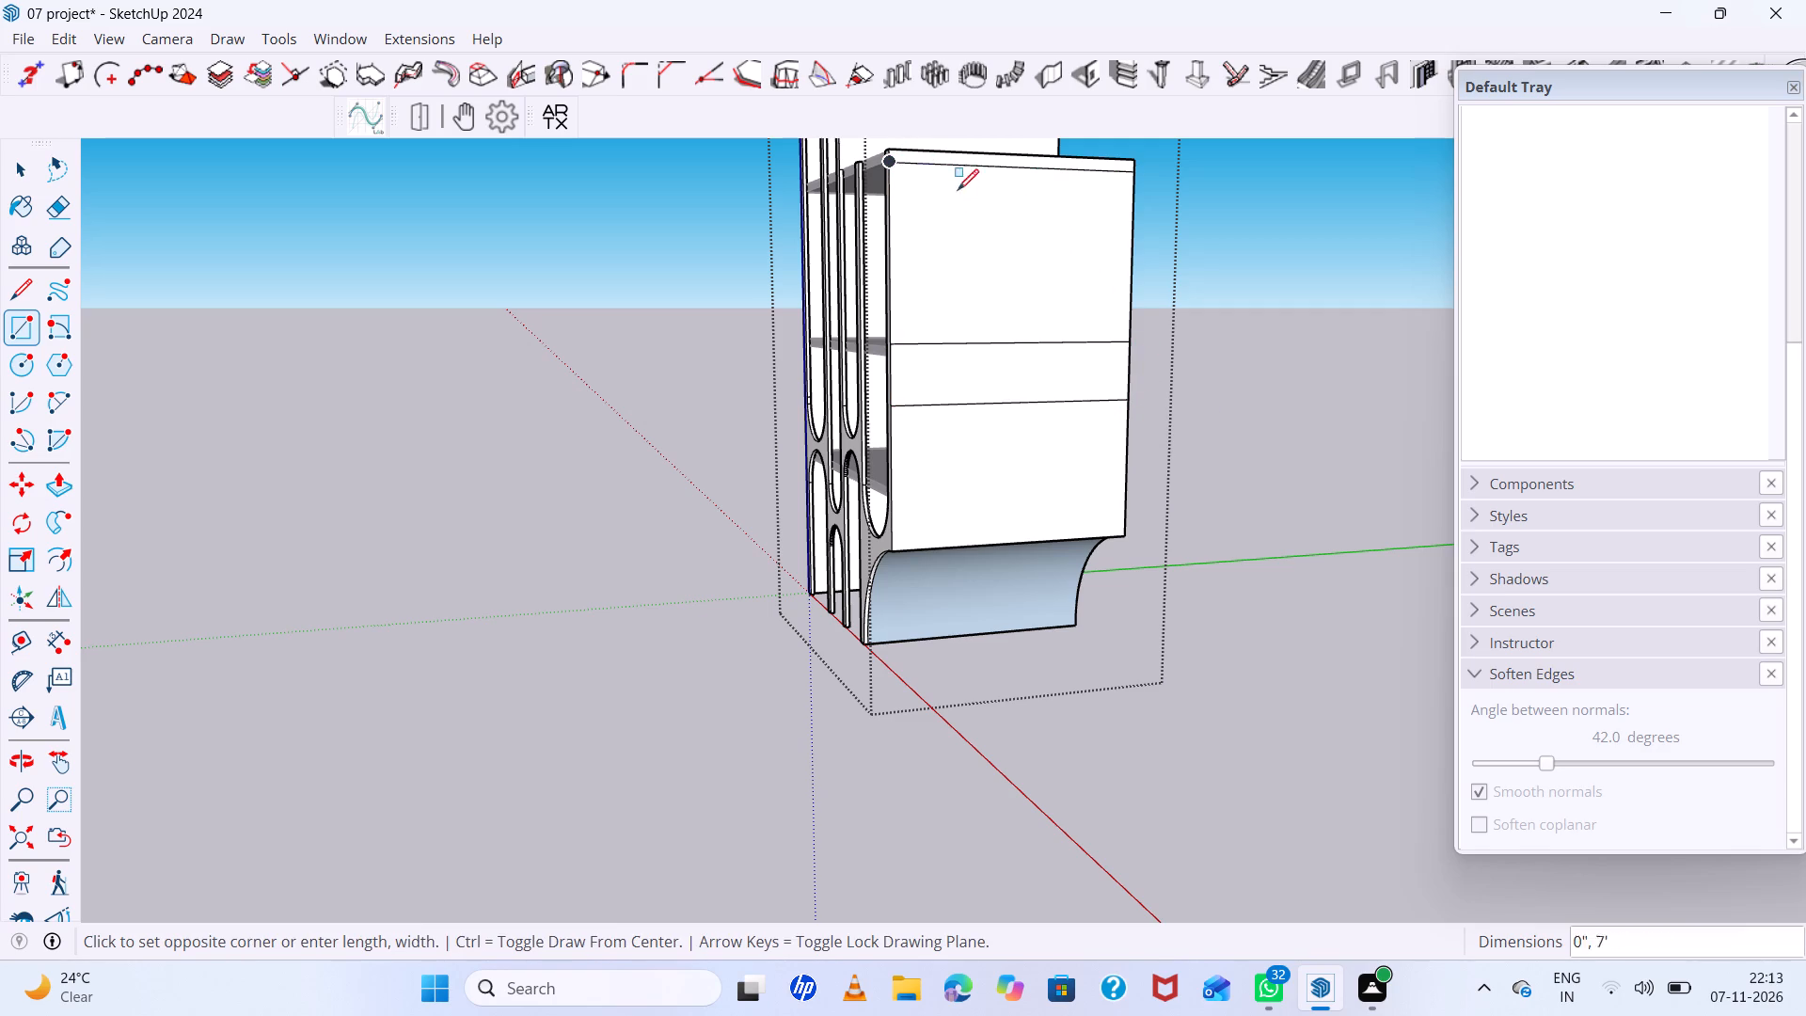
left_click(1132, 240)
Draw a rectangle about 4' 7" by 9' 1" hanging from the lower band's top line, near the arched front wall.
scroll(875, 280, "down", 5)
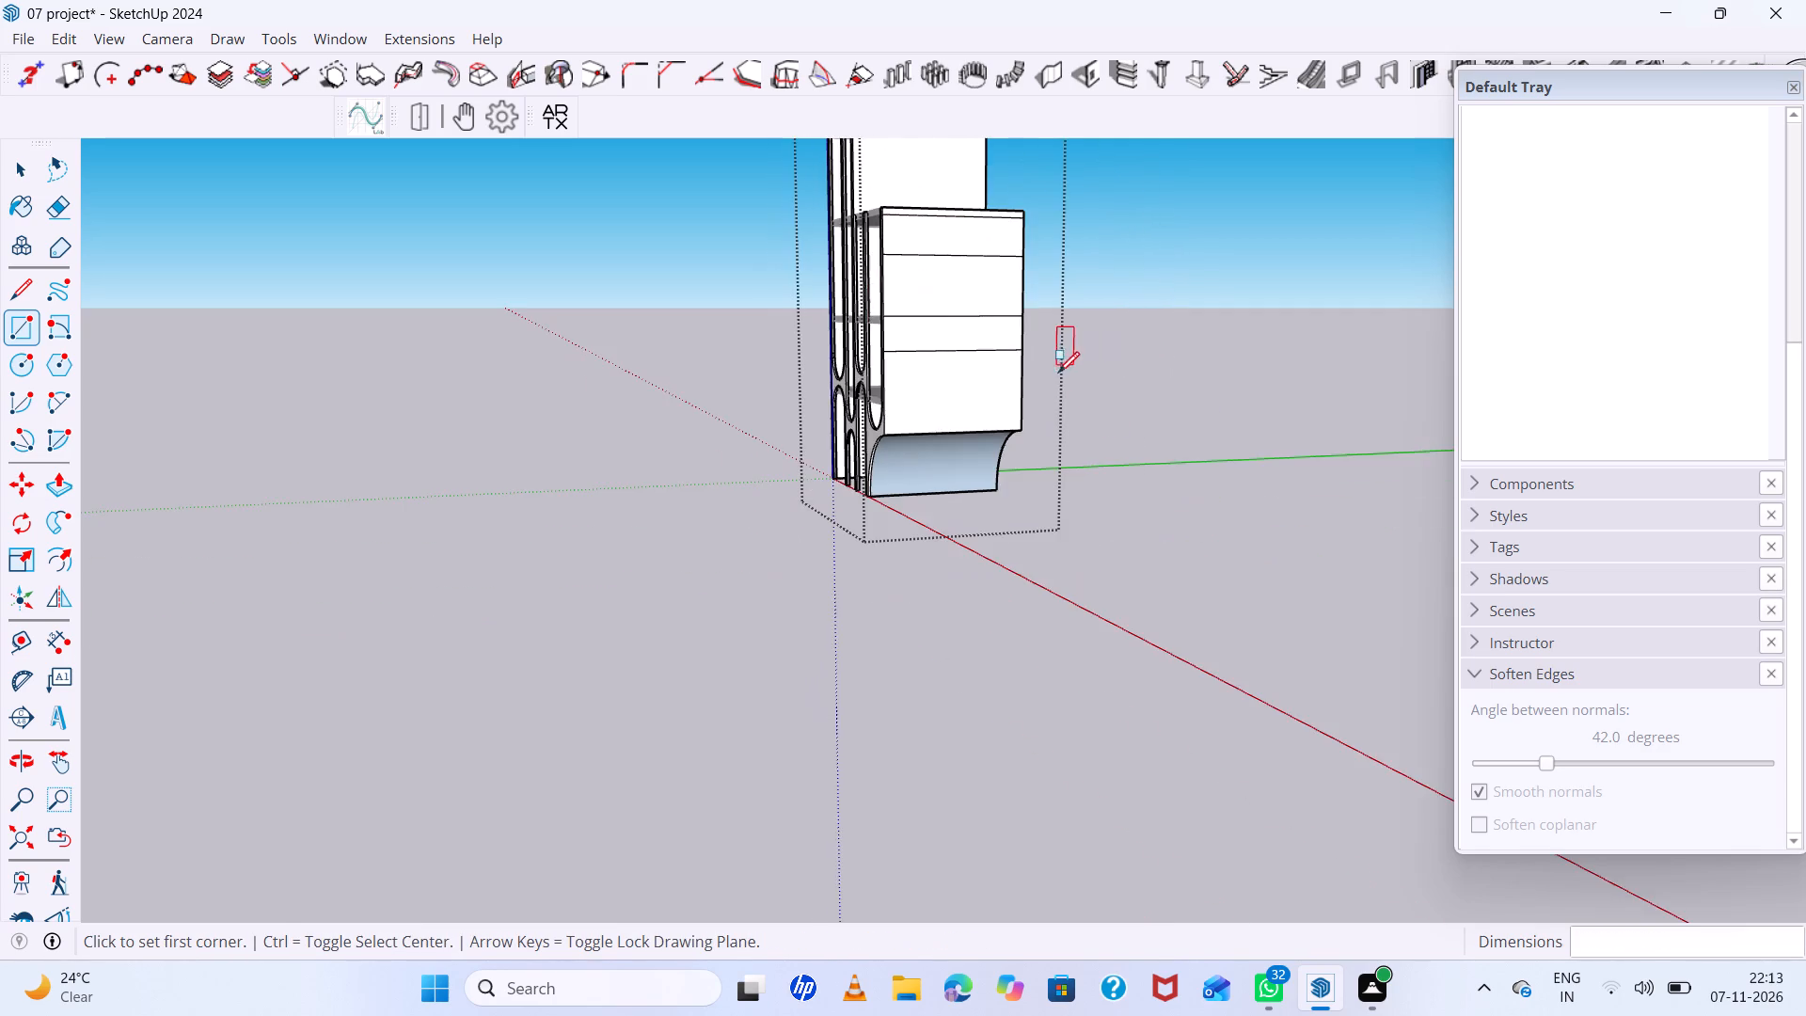
middle_click_drag(1091, 410, 1119, 668)
scroll(901, 341, "up", 5)
scroll(891, 447, "up", 4)
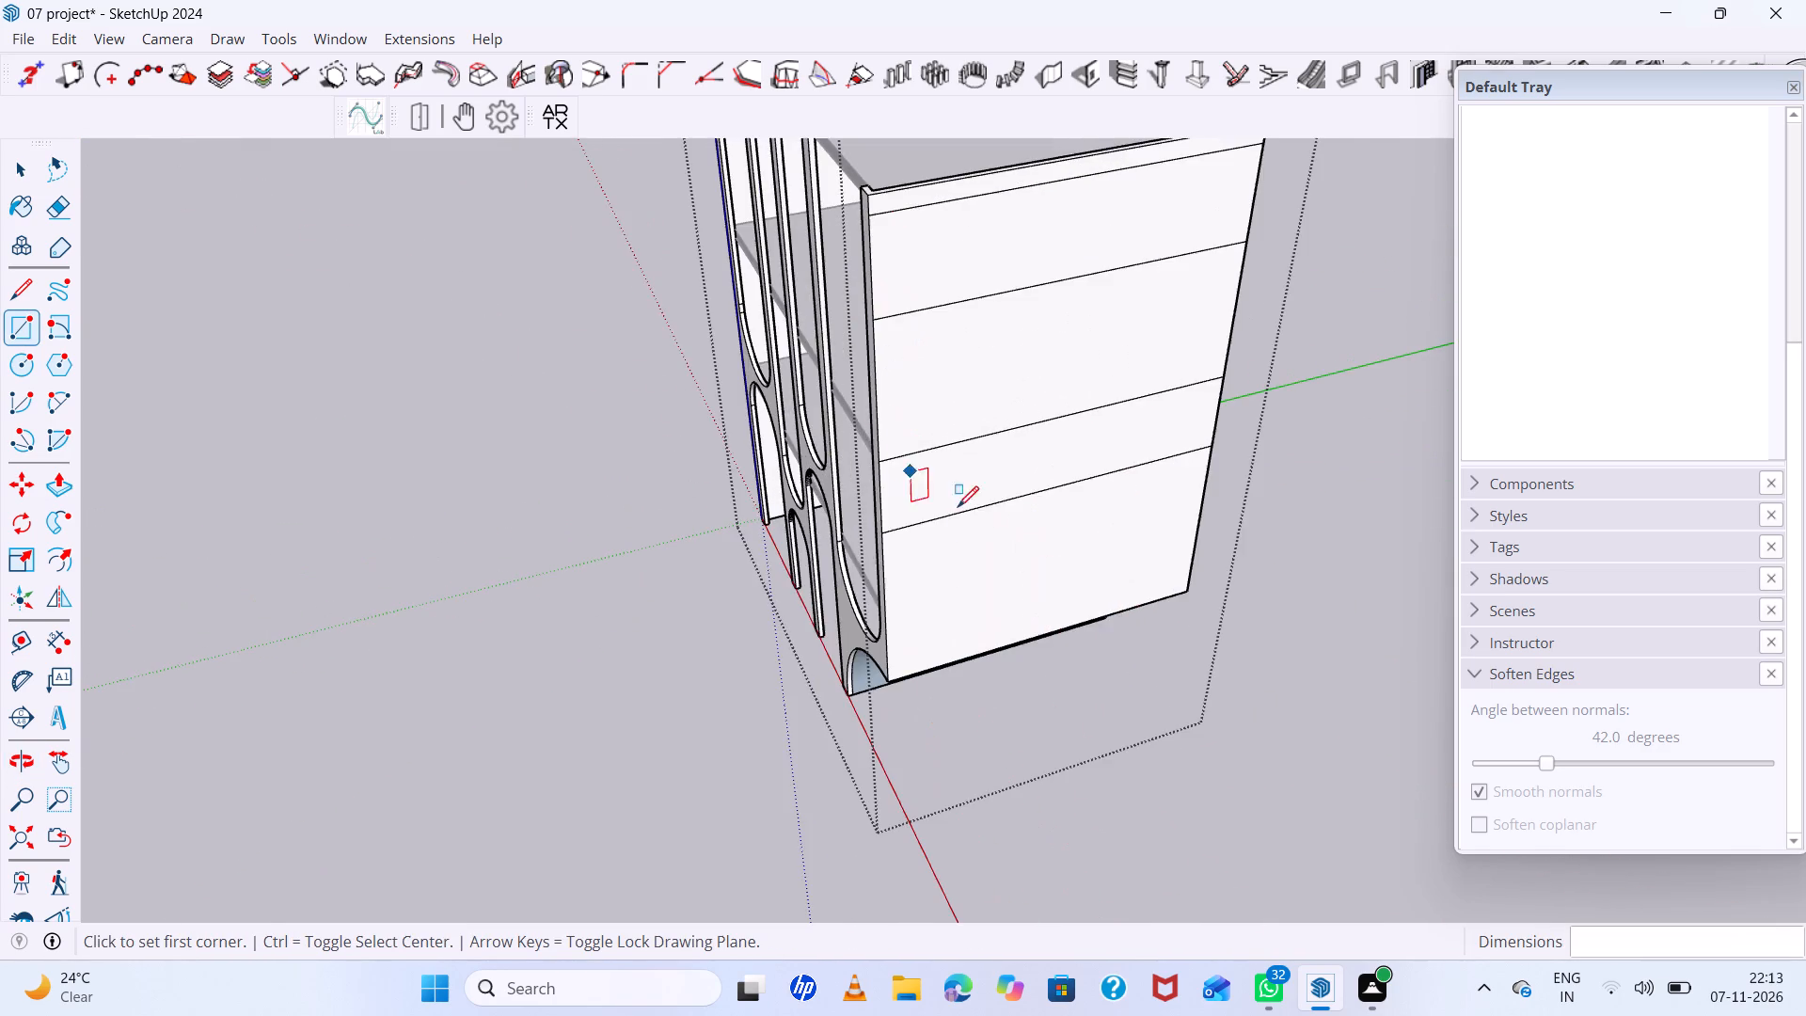
middle_click_drag(988, 520, 915, 292)
scroll(882, 324, "up", 5)
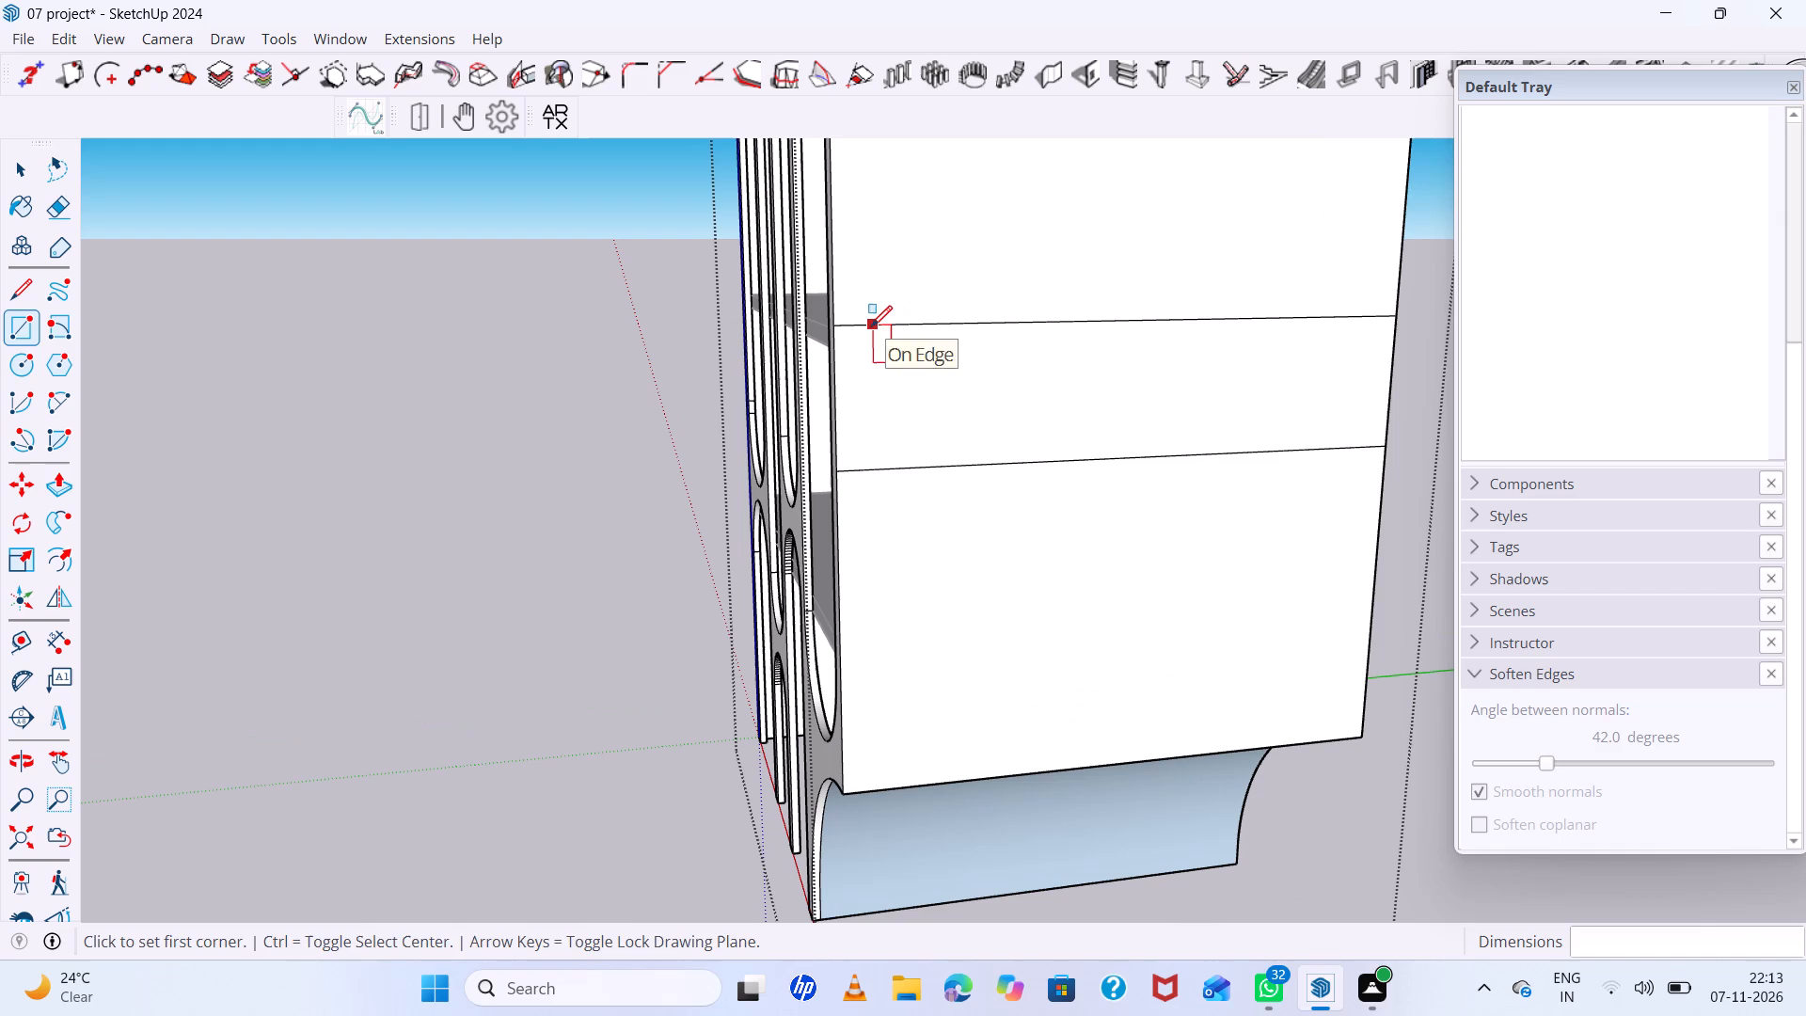
left_click(871, 326)
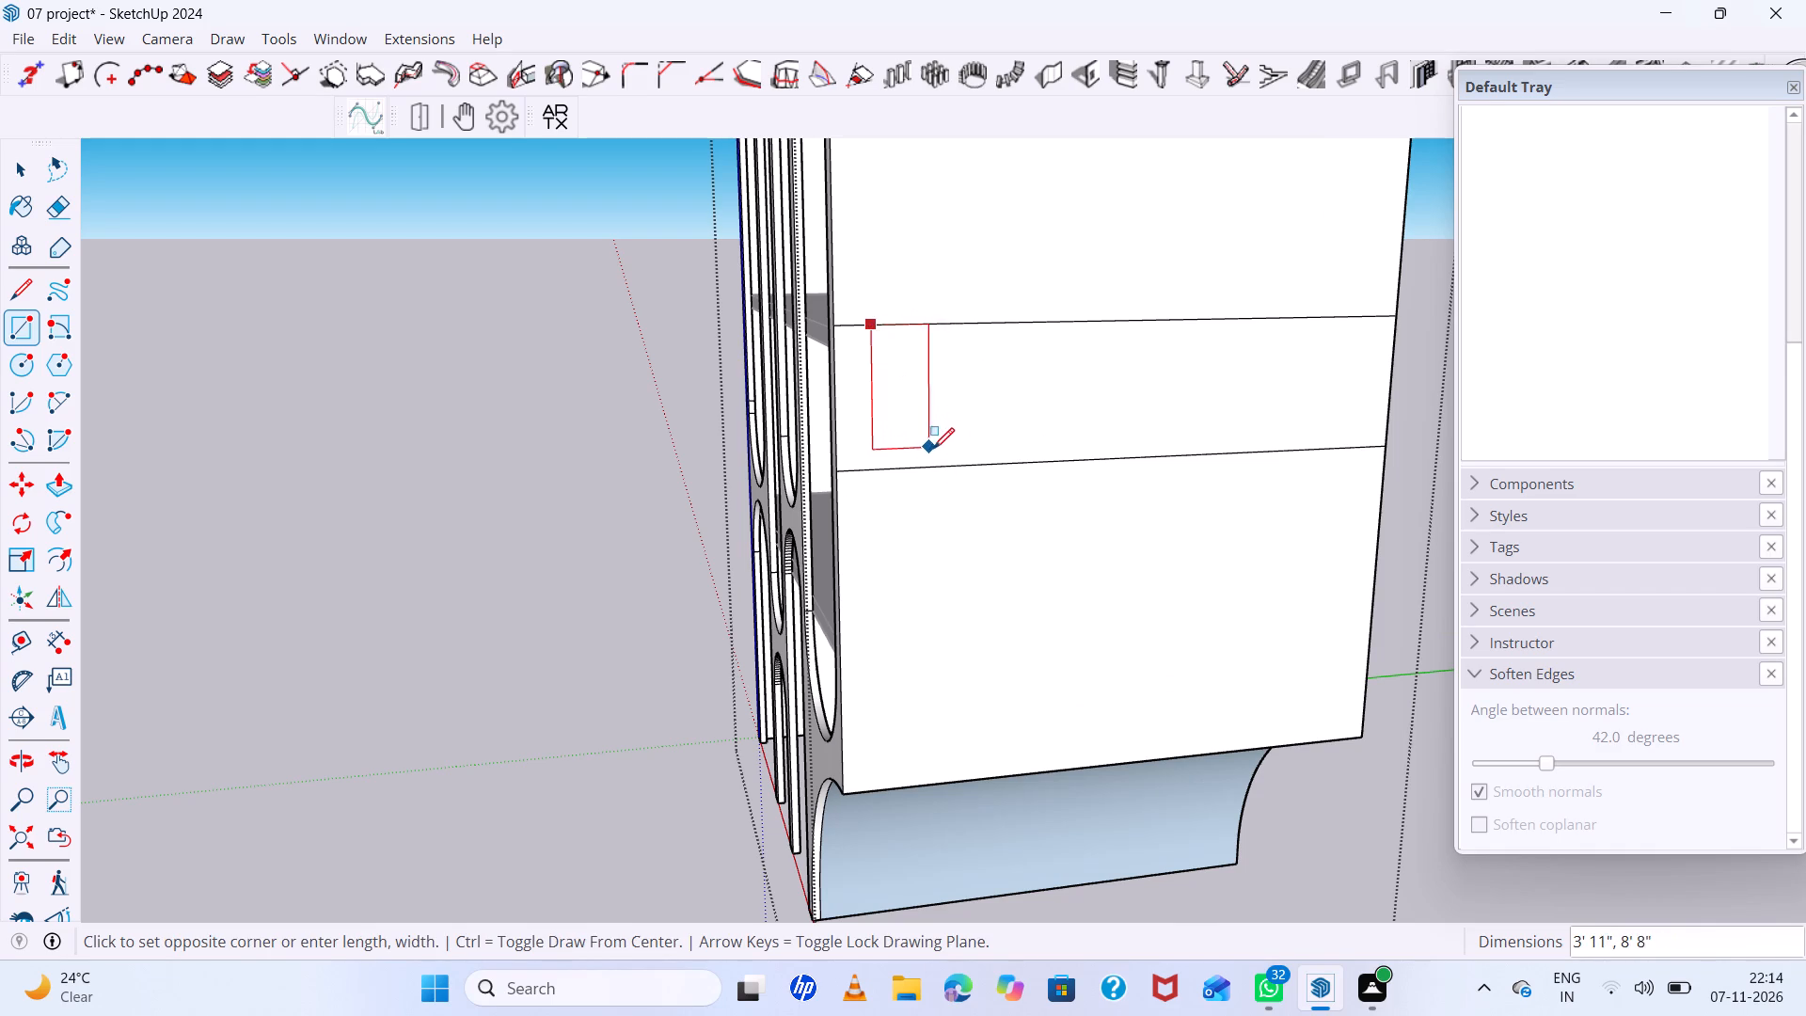
left_click(936, 451)
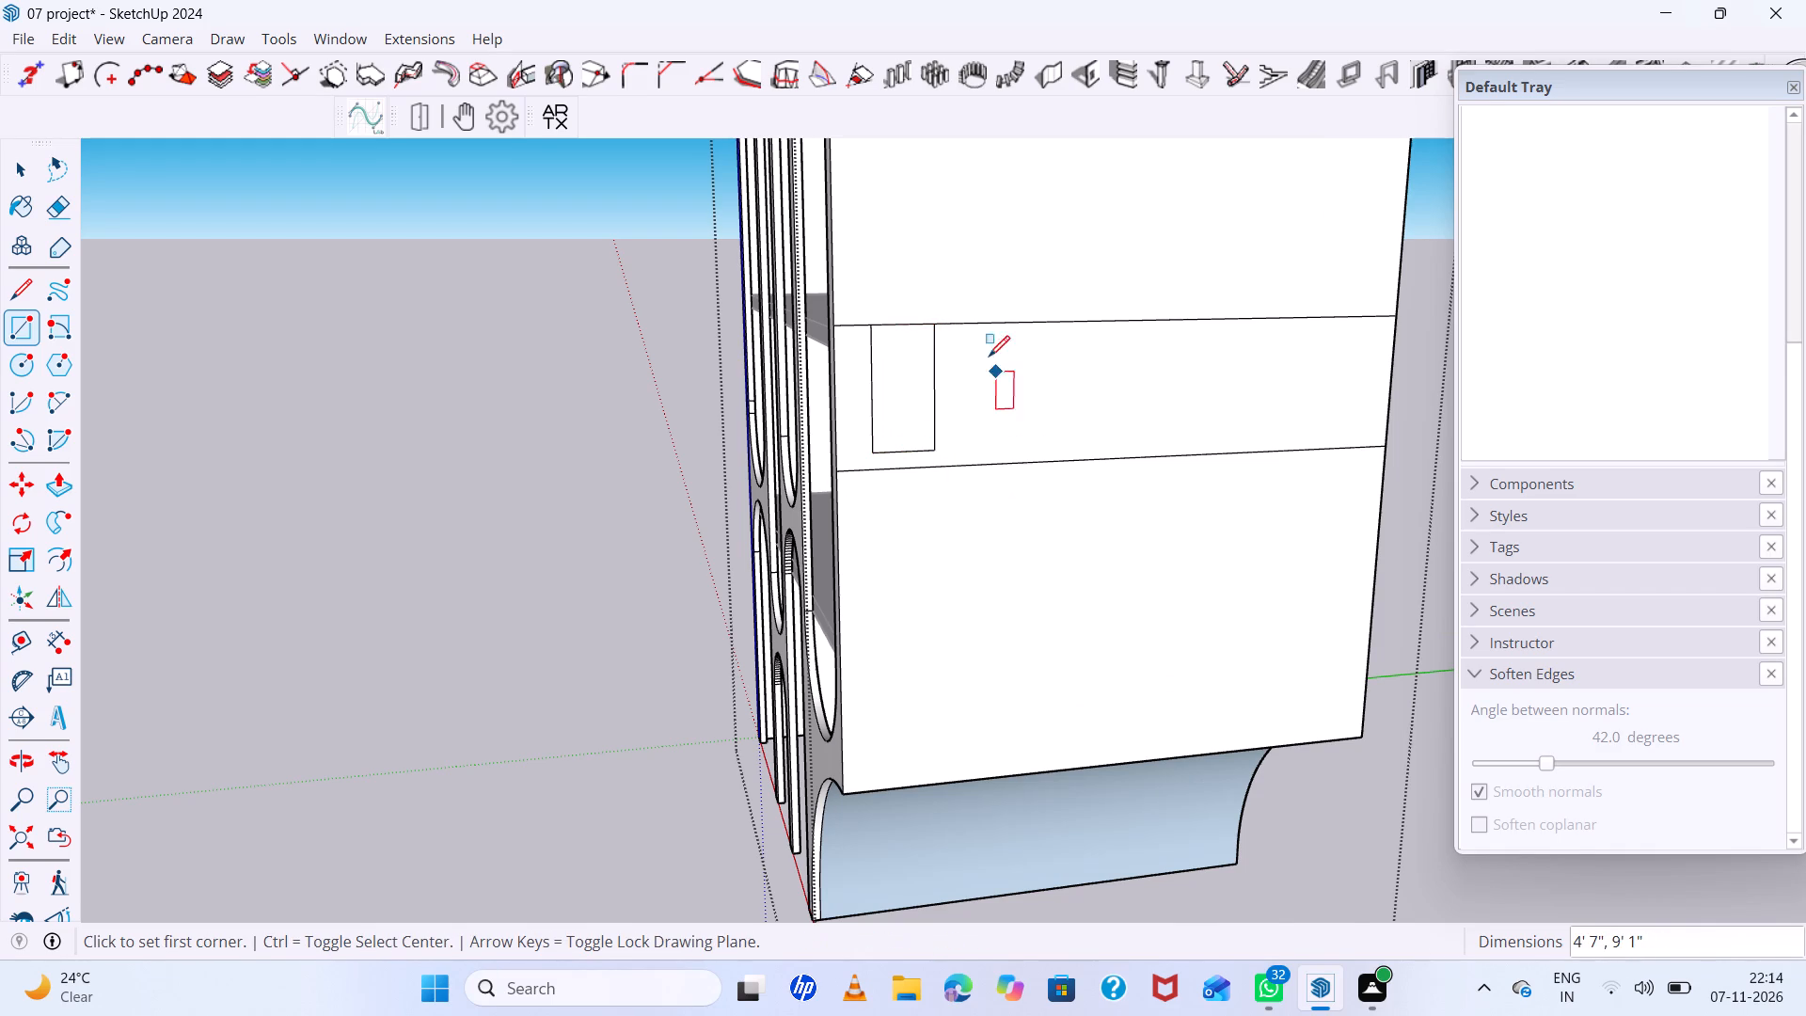
Draw a rectangle spanning the full height of the lower band, just behind the narrow rectangle near the front.
scroll(977, 342, "up", 4)
left_click(940, 315)
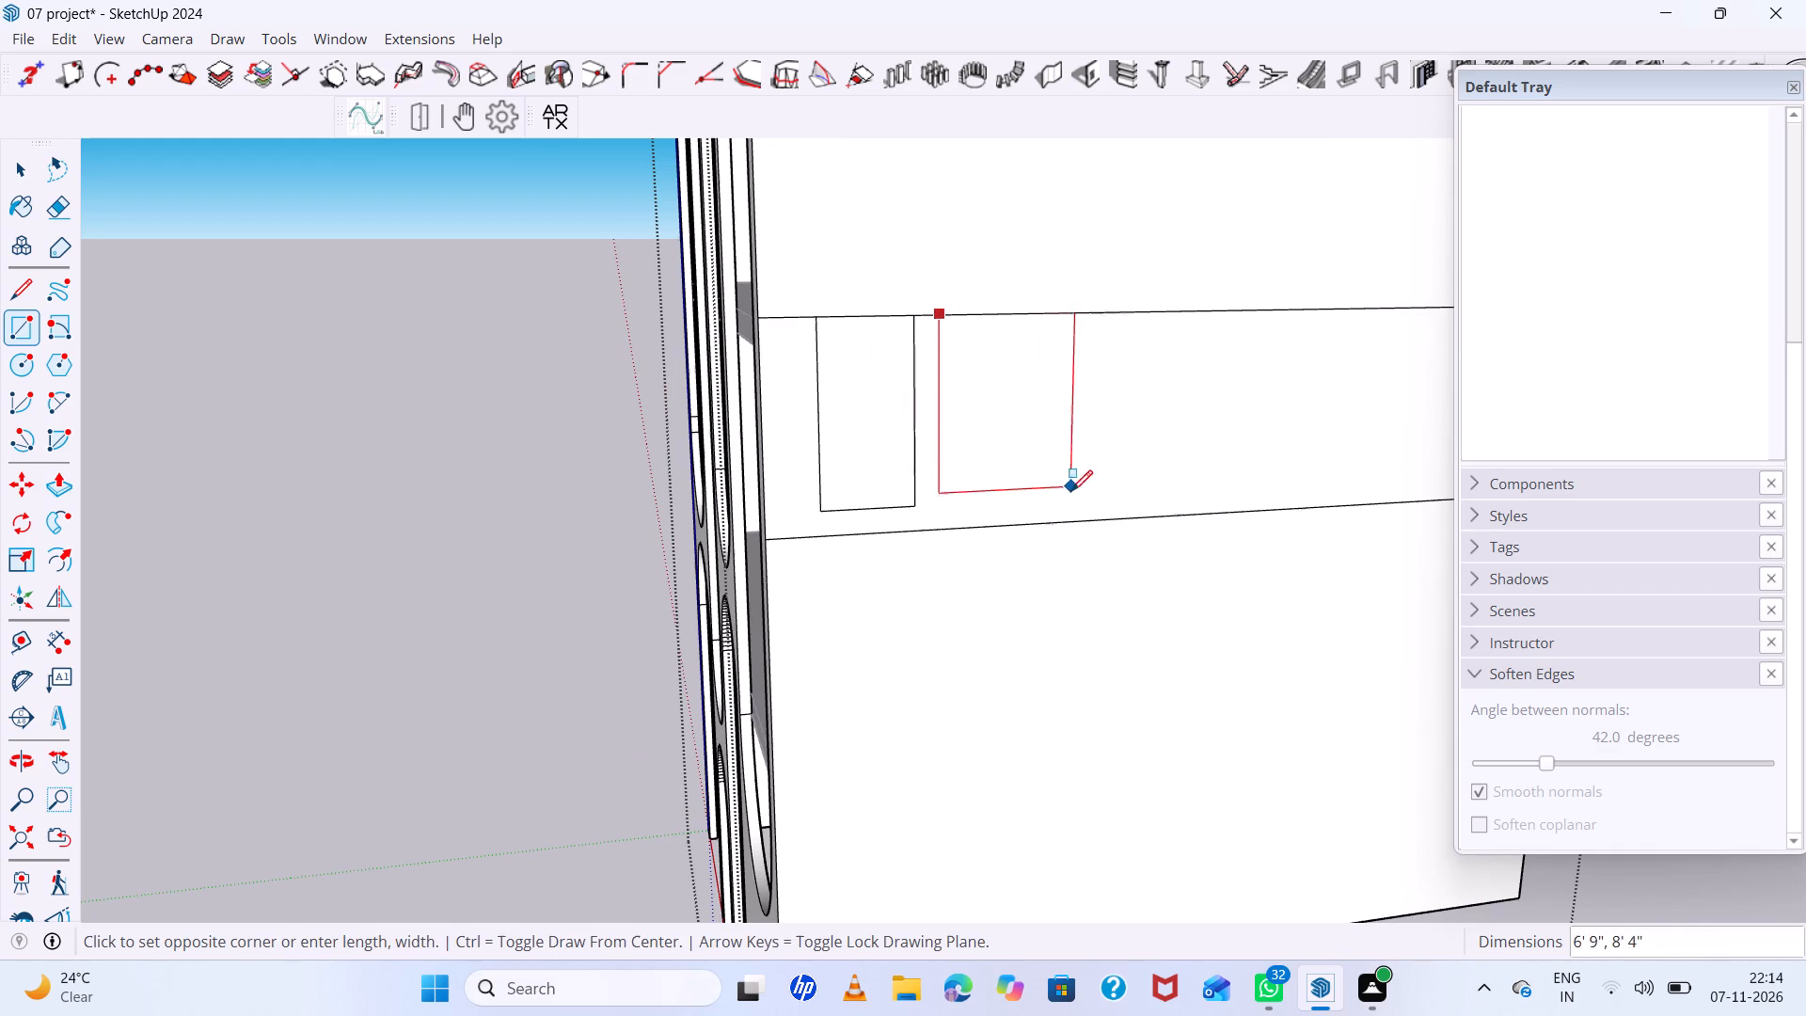
left_click(1086, 518)
Draw a rectangle about 6' 11" by 9' 1" hanging from the lower band's top line, near the wall's rear edge.
scroll(857, 440, "down", 6)
scroll(787, 400, "down", 5)
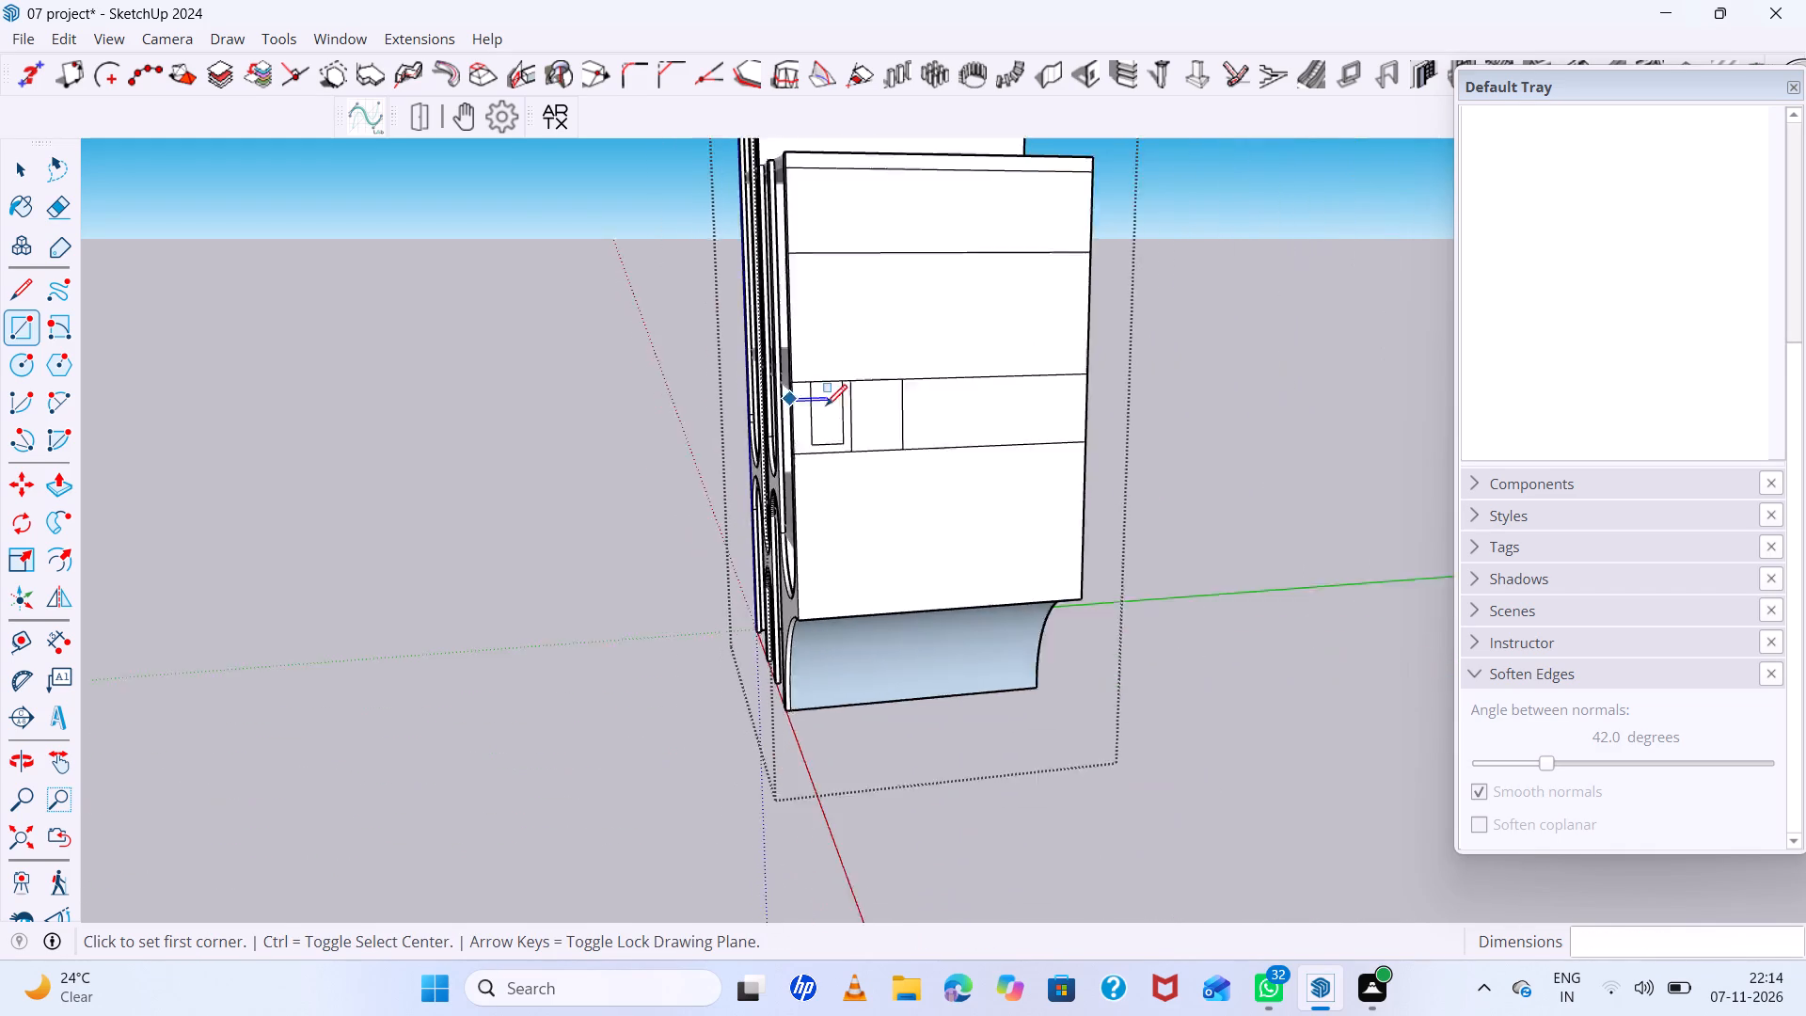
scroll(1185, 399, "up", 6)
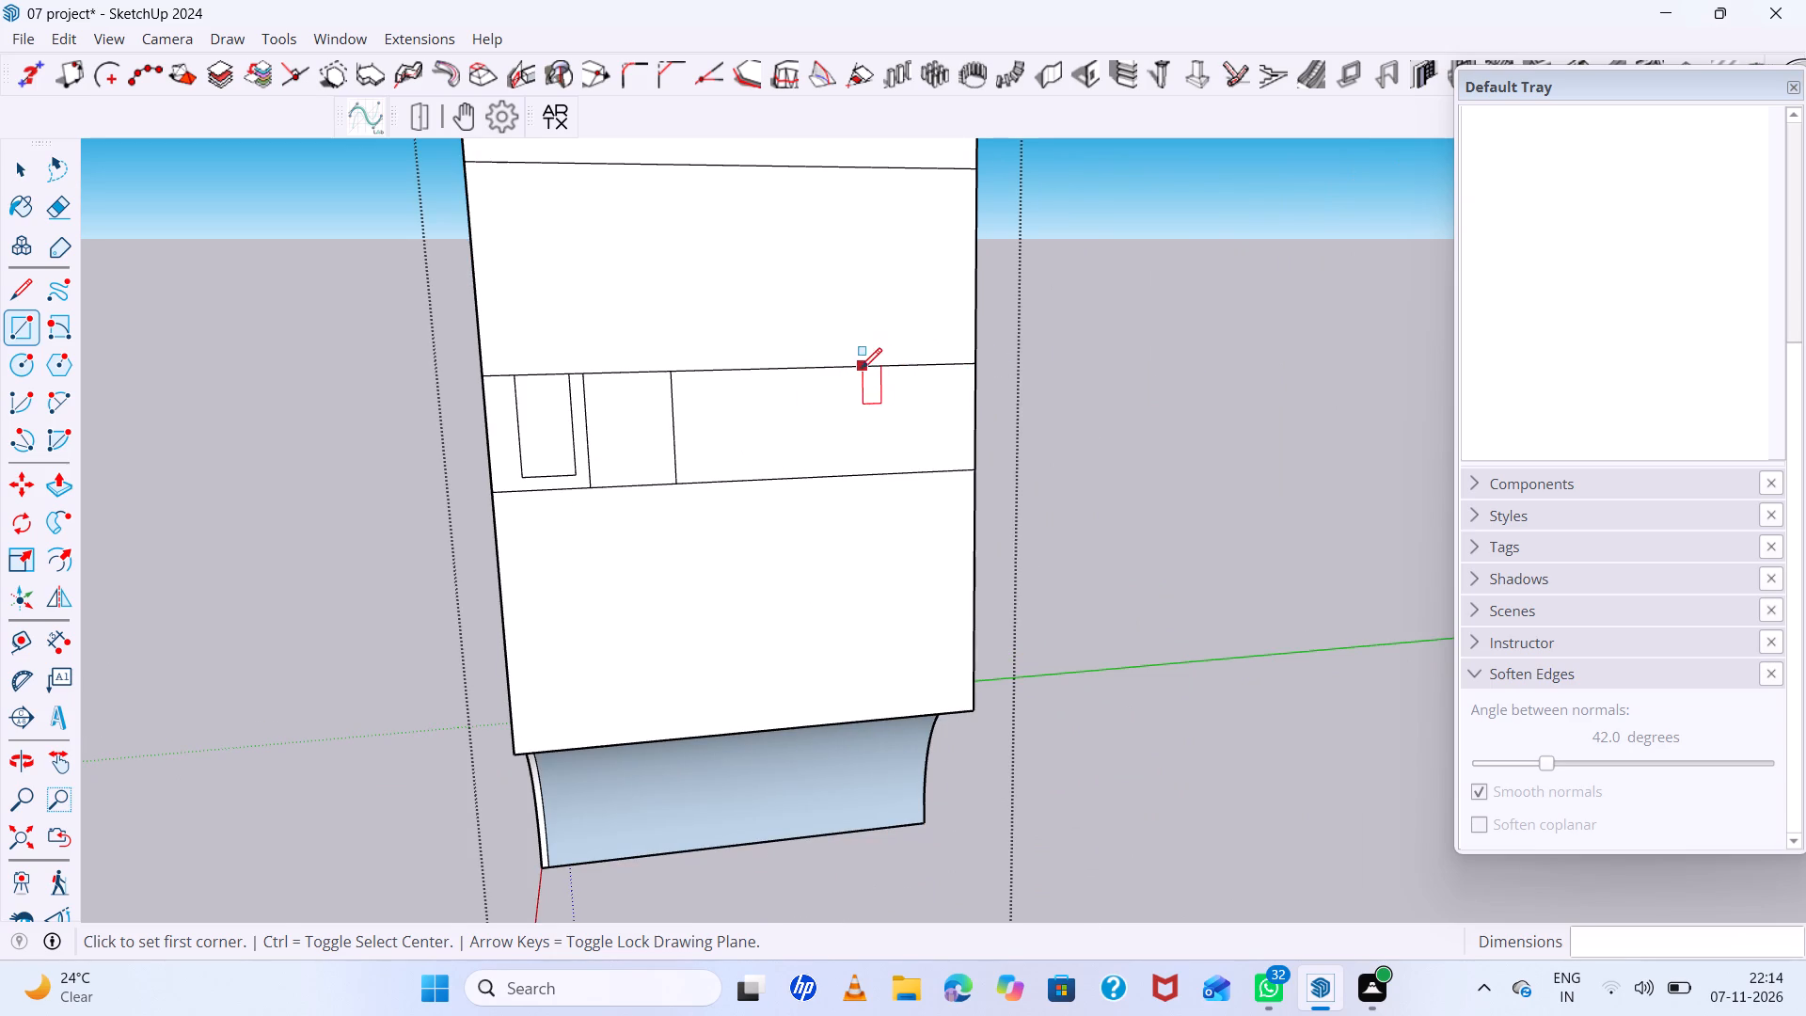
left_click(861, 369)
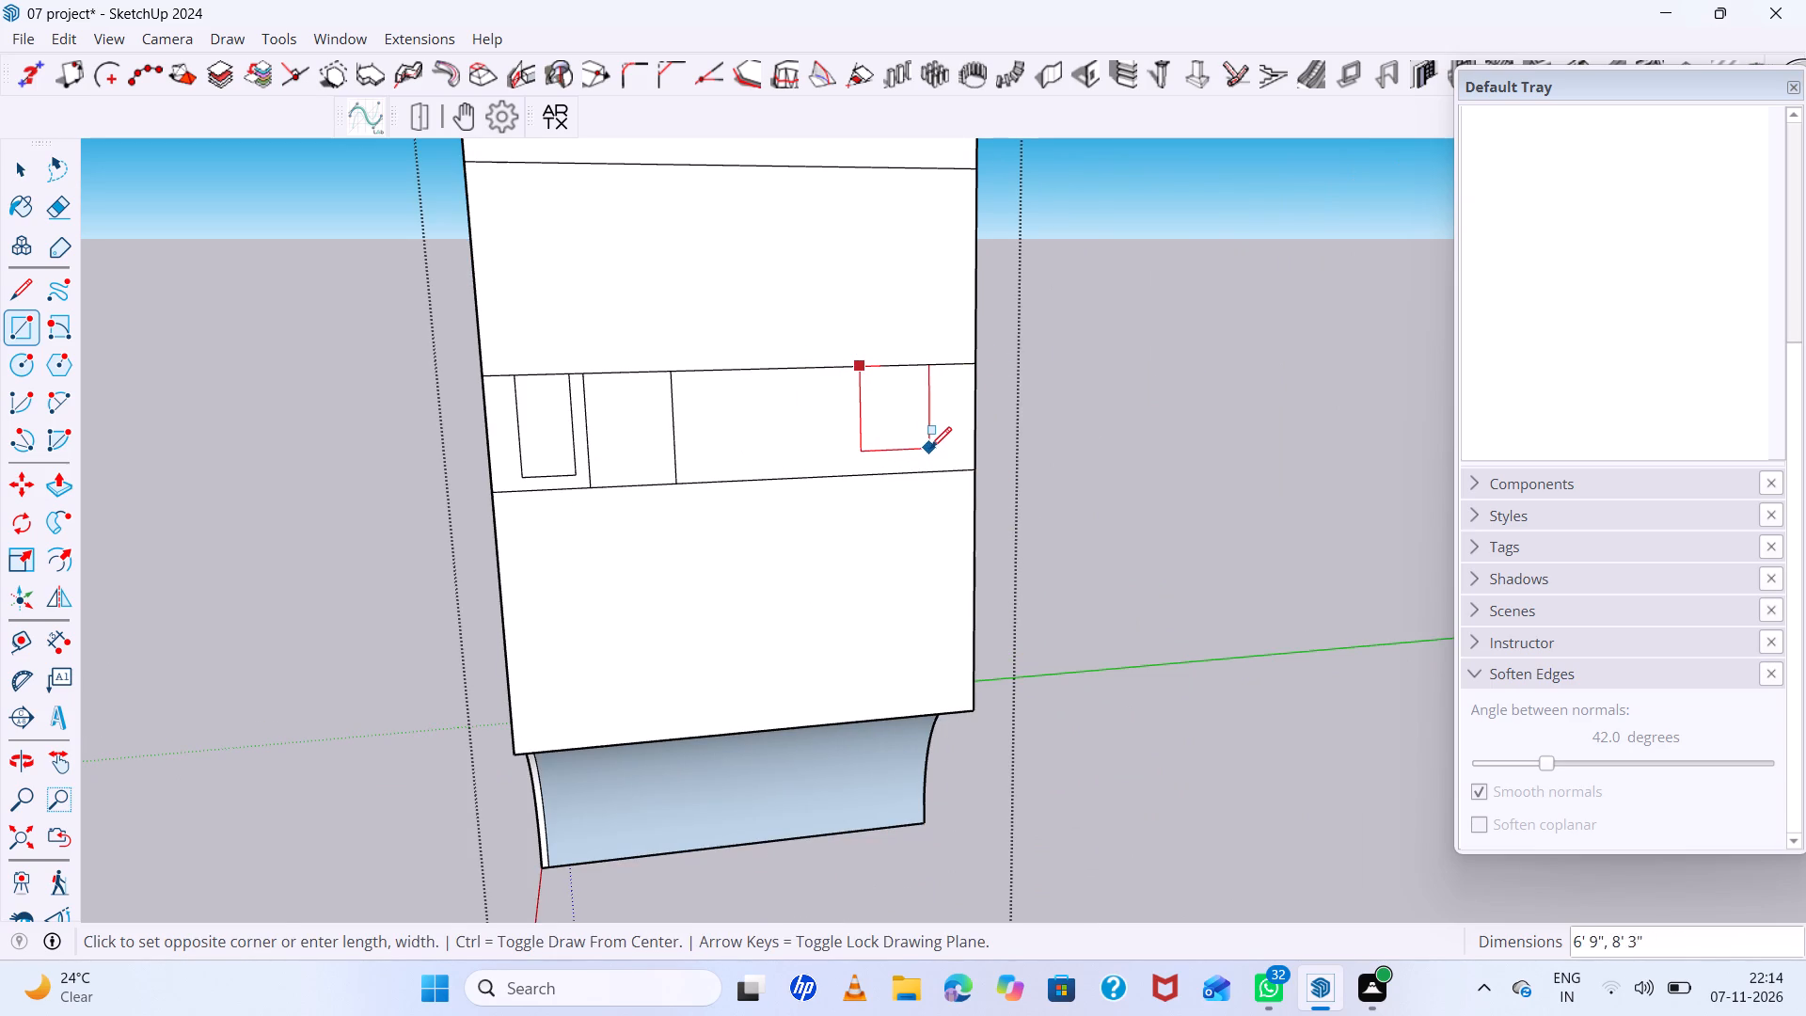
left_click(932, 459)
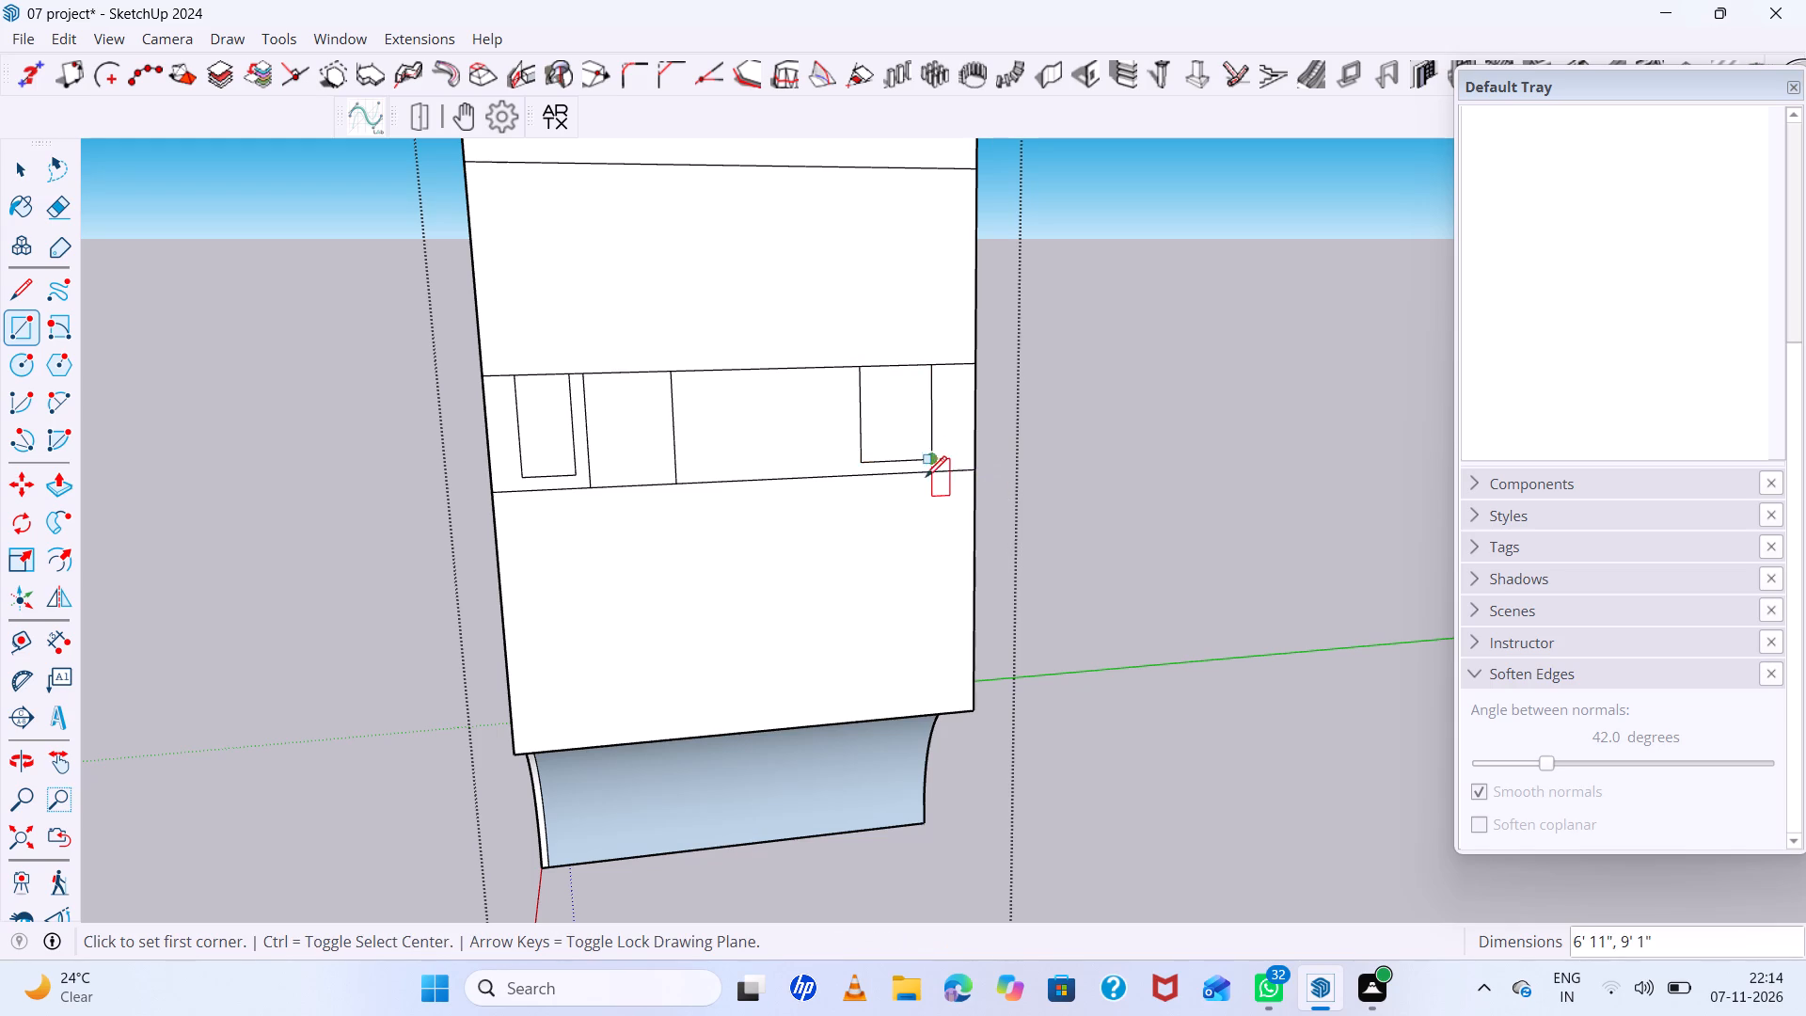
Draw a rectangle about 5' 3" by 8' 6" hanging from the upper band's top line, near the front edge.
scroll(926, 485, "down", 11)
scroll(863, 356, "up", 10)
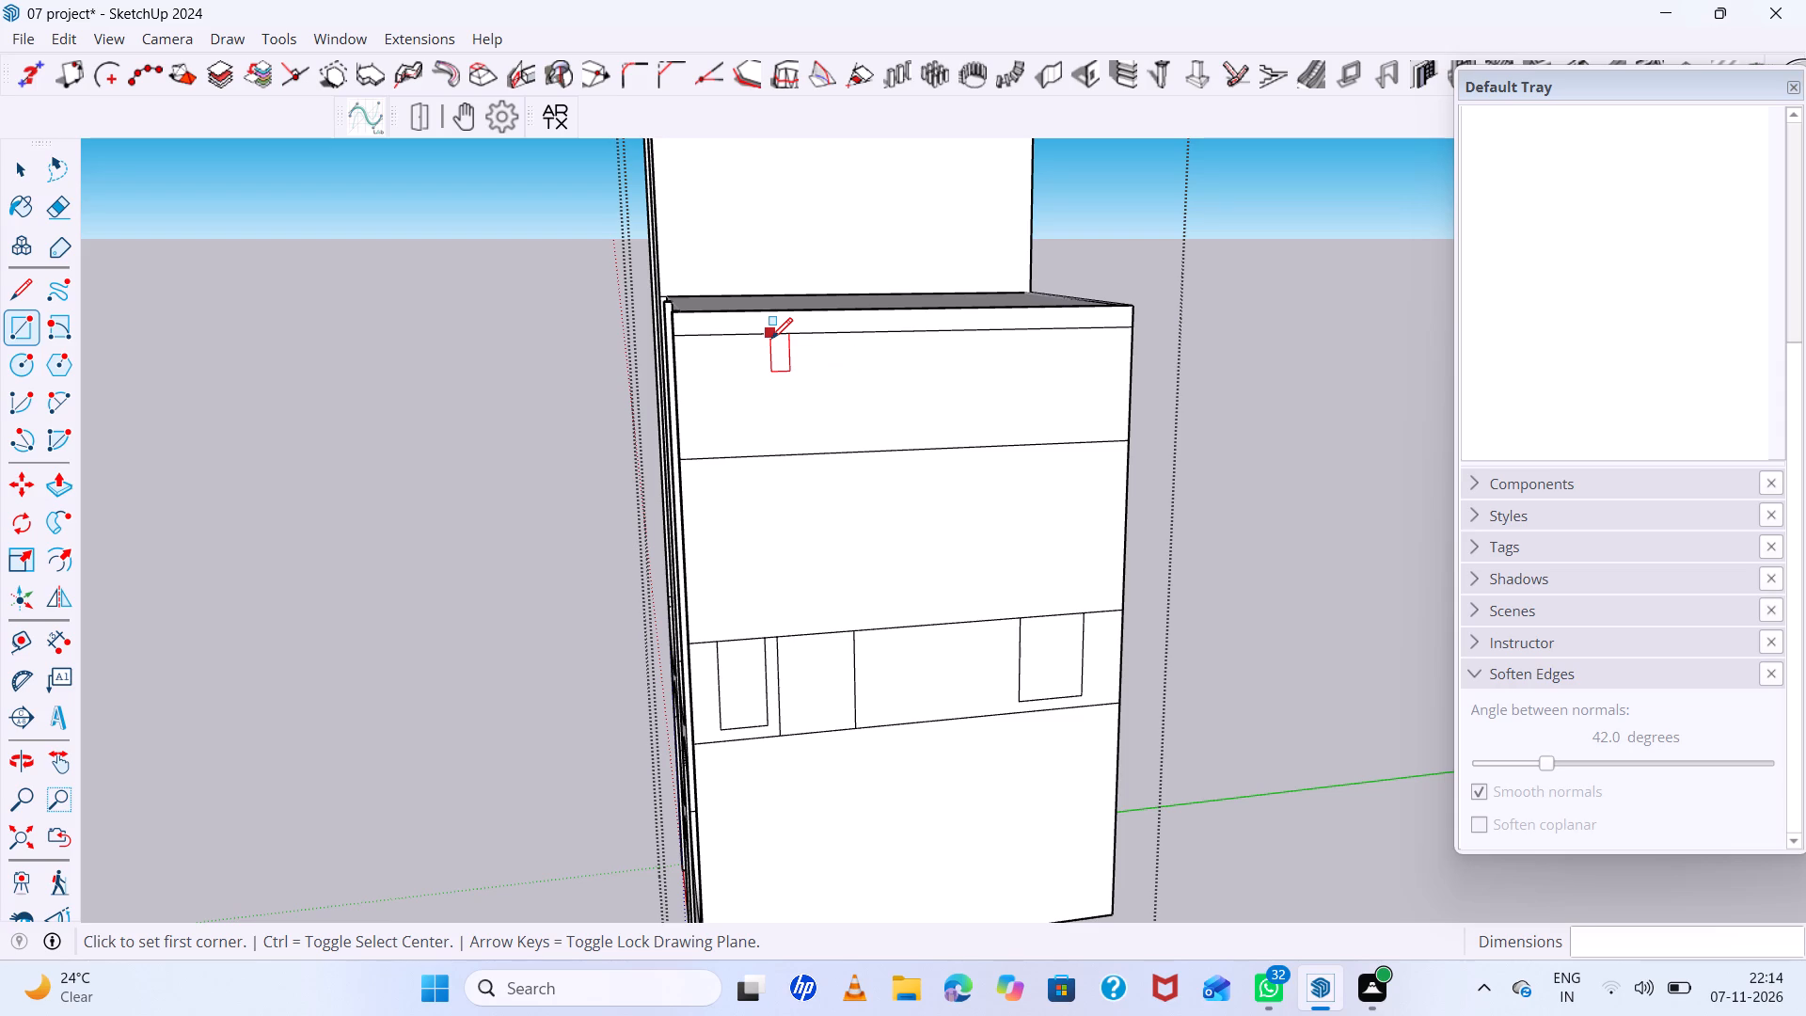
left_click(709, 336)
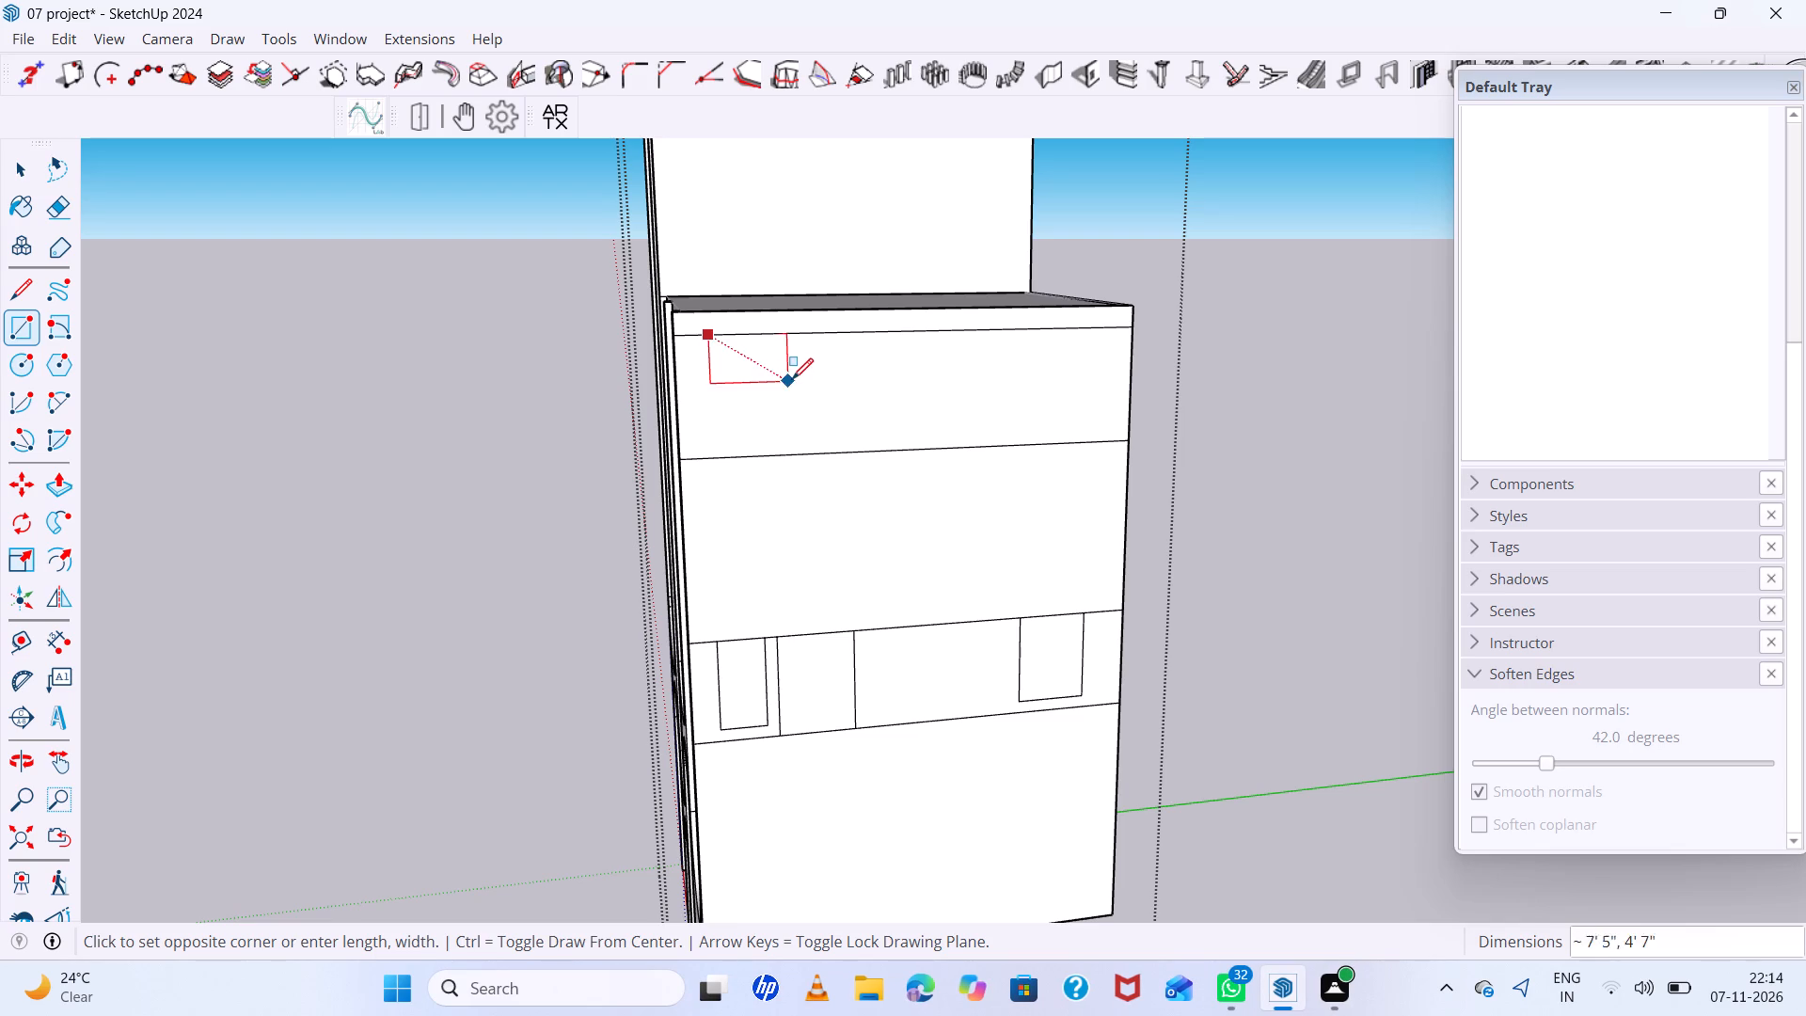
left_click(770, 425)
Draw a rectangle about 11' 11" by 11' 4" spanning the full height of the upper band near its middle.
scroll(757, 371, "up", 7)
middle_click_drag(733, 353, 651, 405)
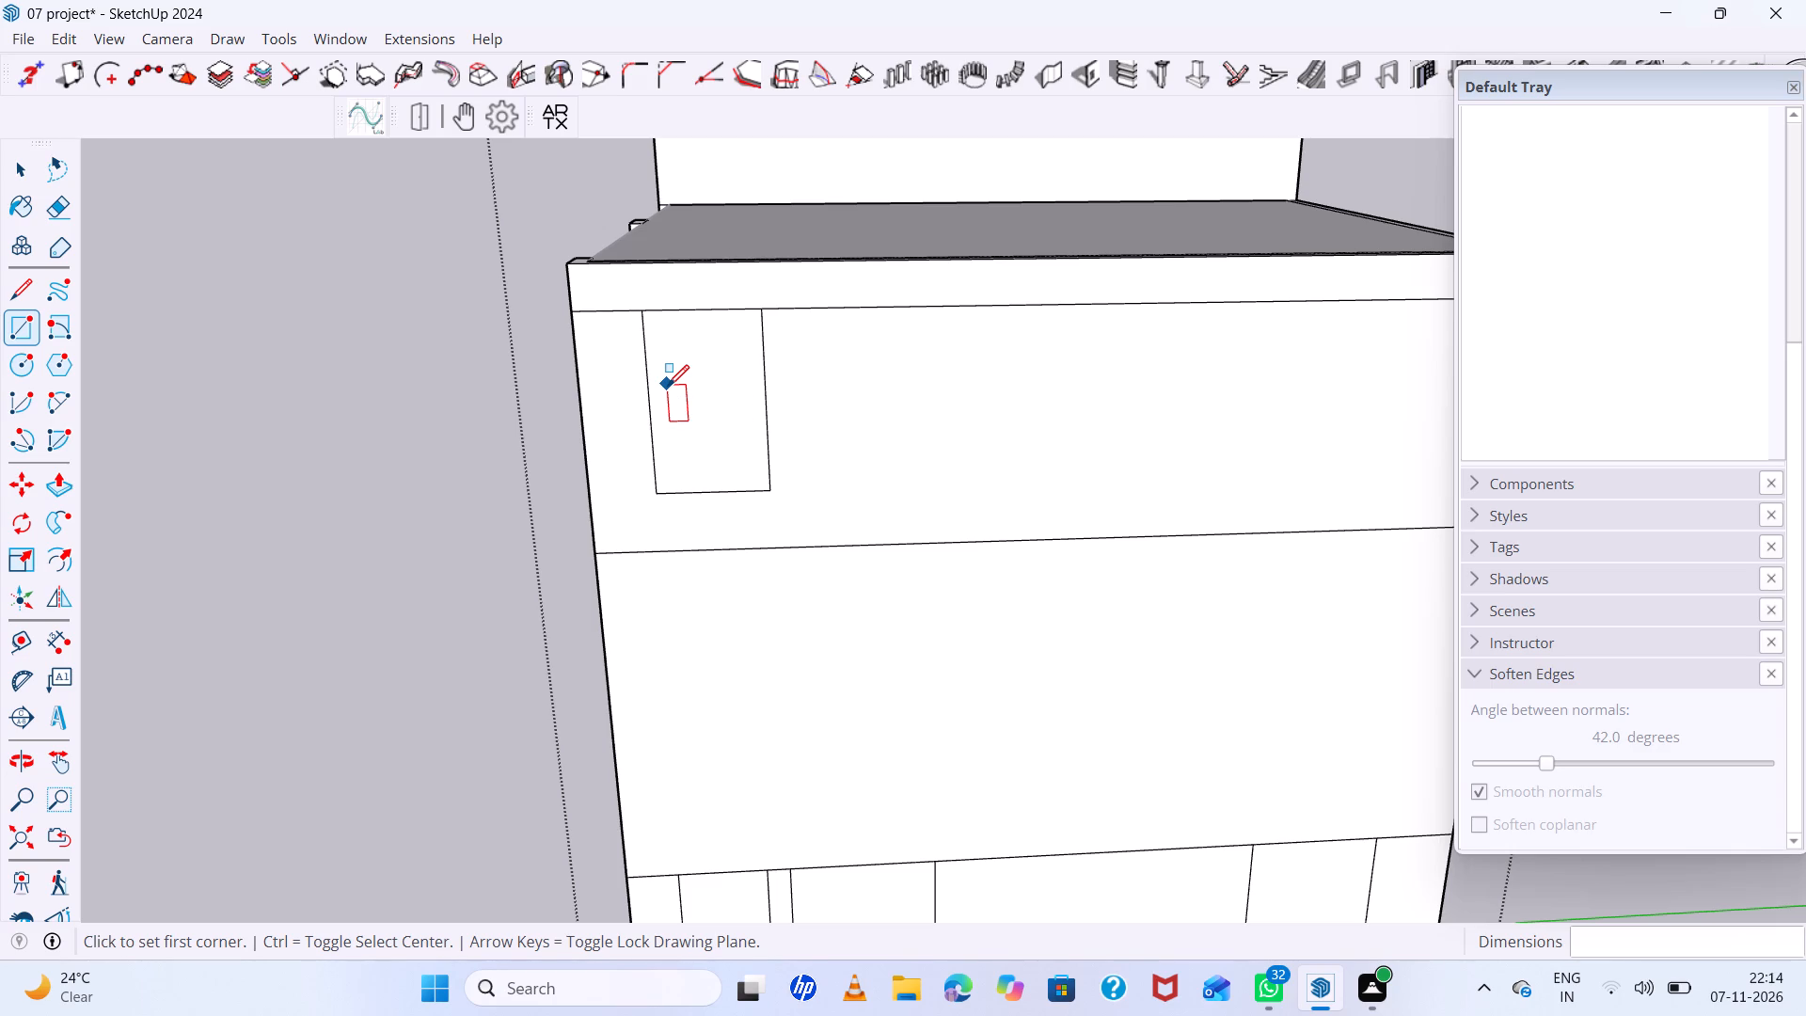
scroll(650, 362, "down", 5)
scroll(650, 362, "up", 4)
scroll(650, 362, "down", 1)
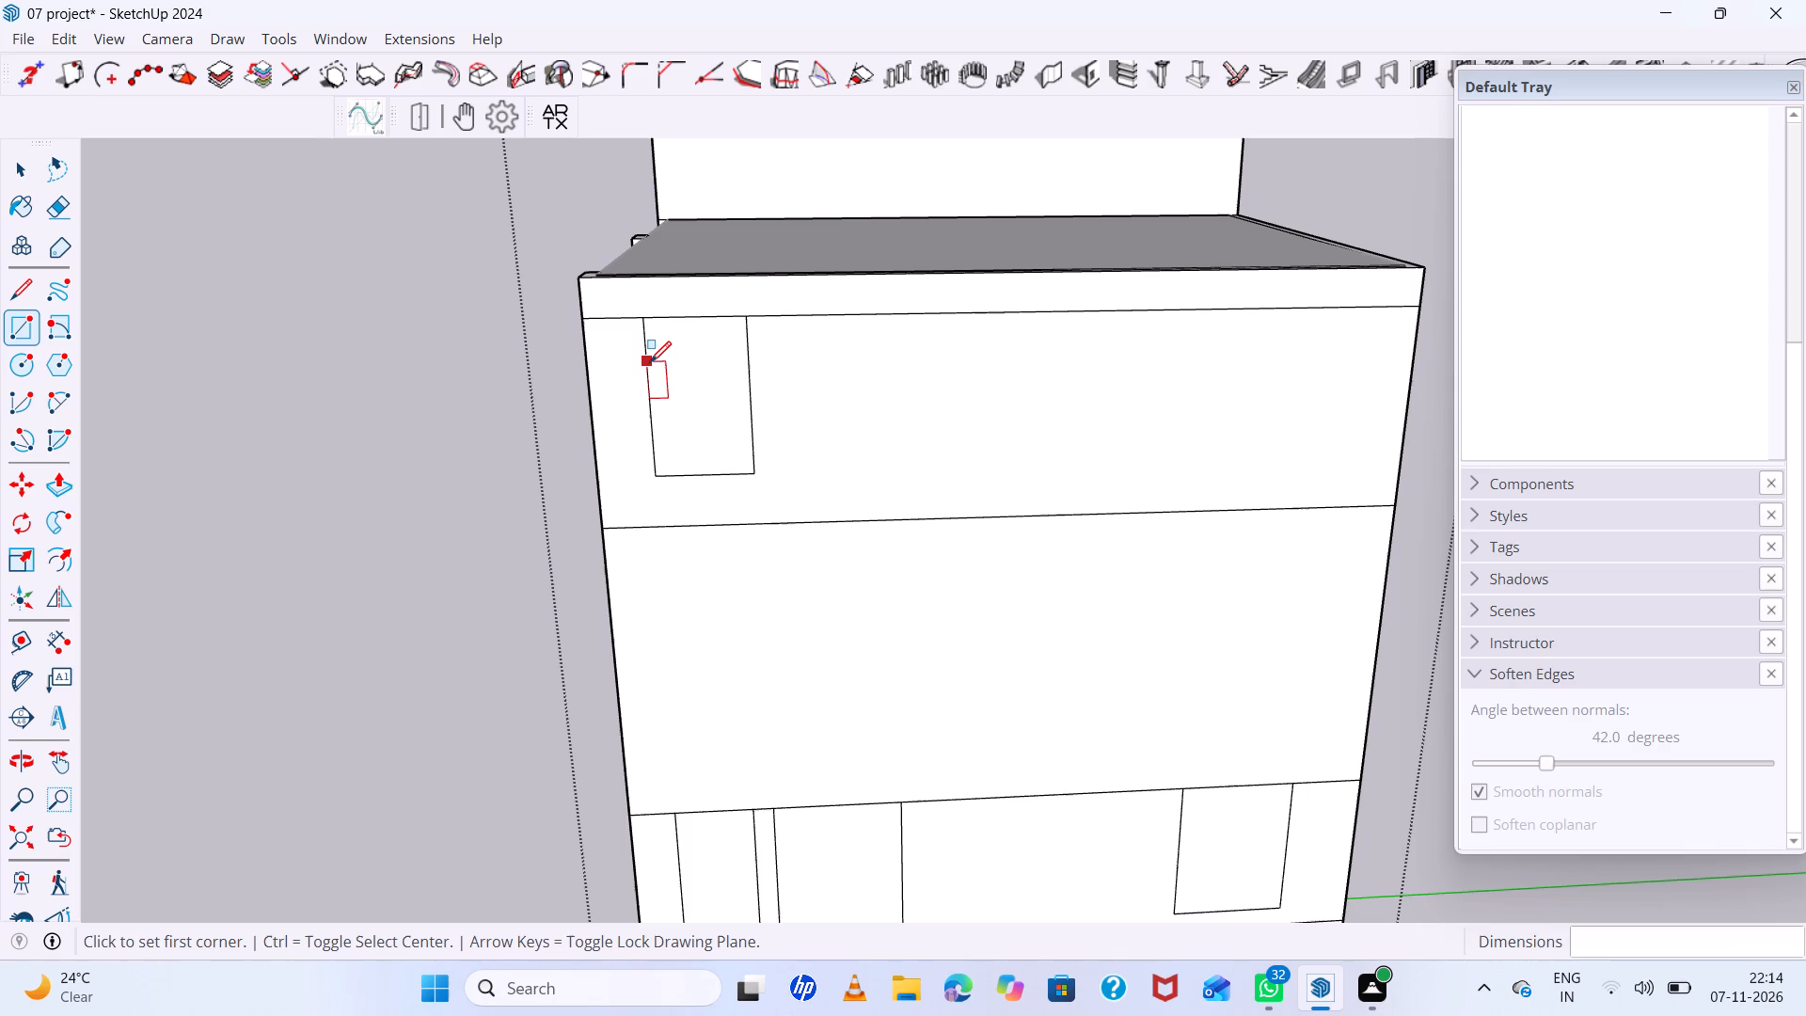
scroll(650, 360, "up", 5)
scroll(650, 360, "down", 12)
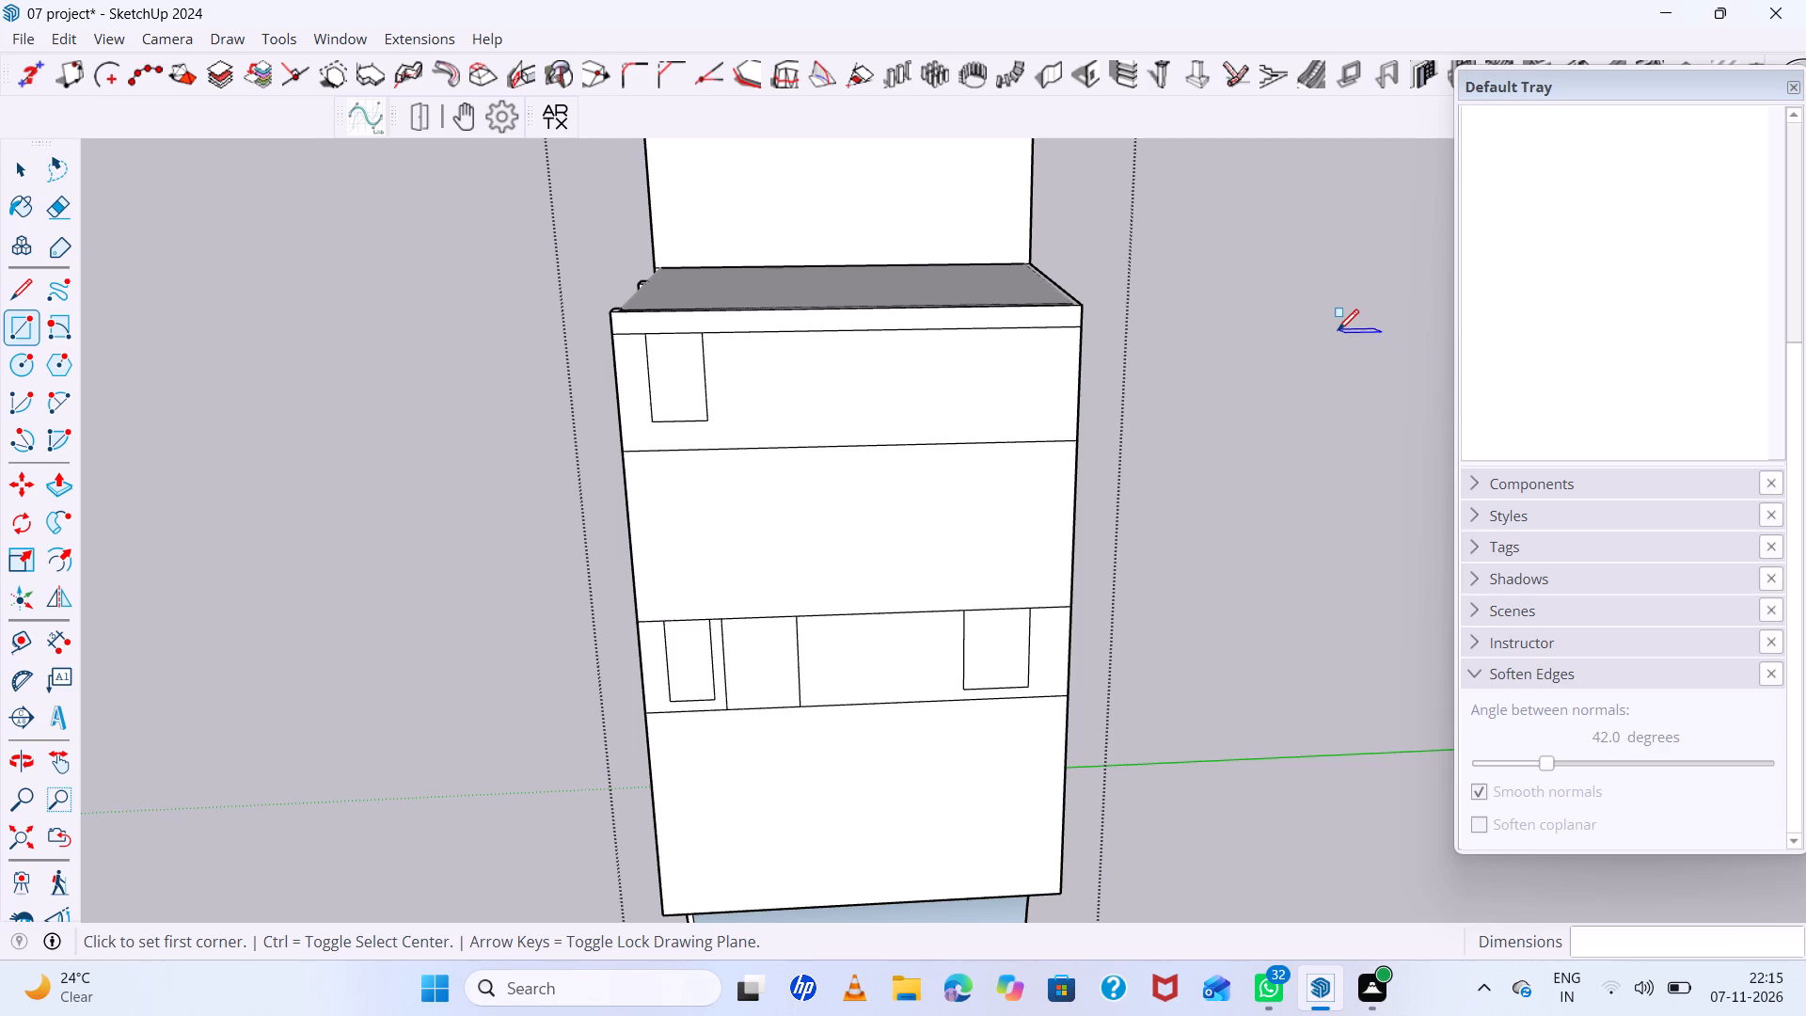
scroll(1338, 330, "up", 5)
scroll(1338, 330, "down", 6)
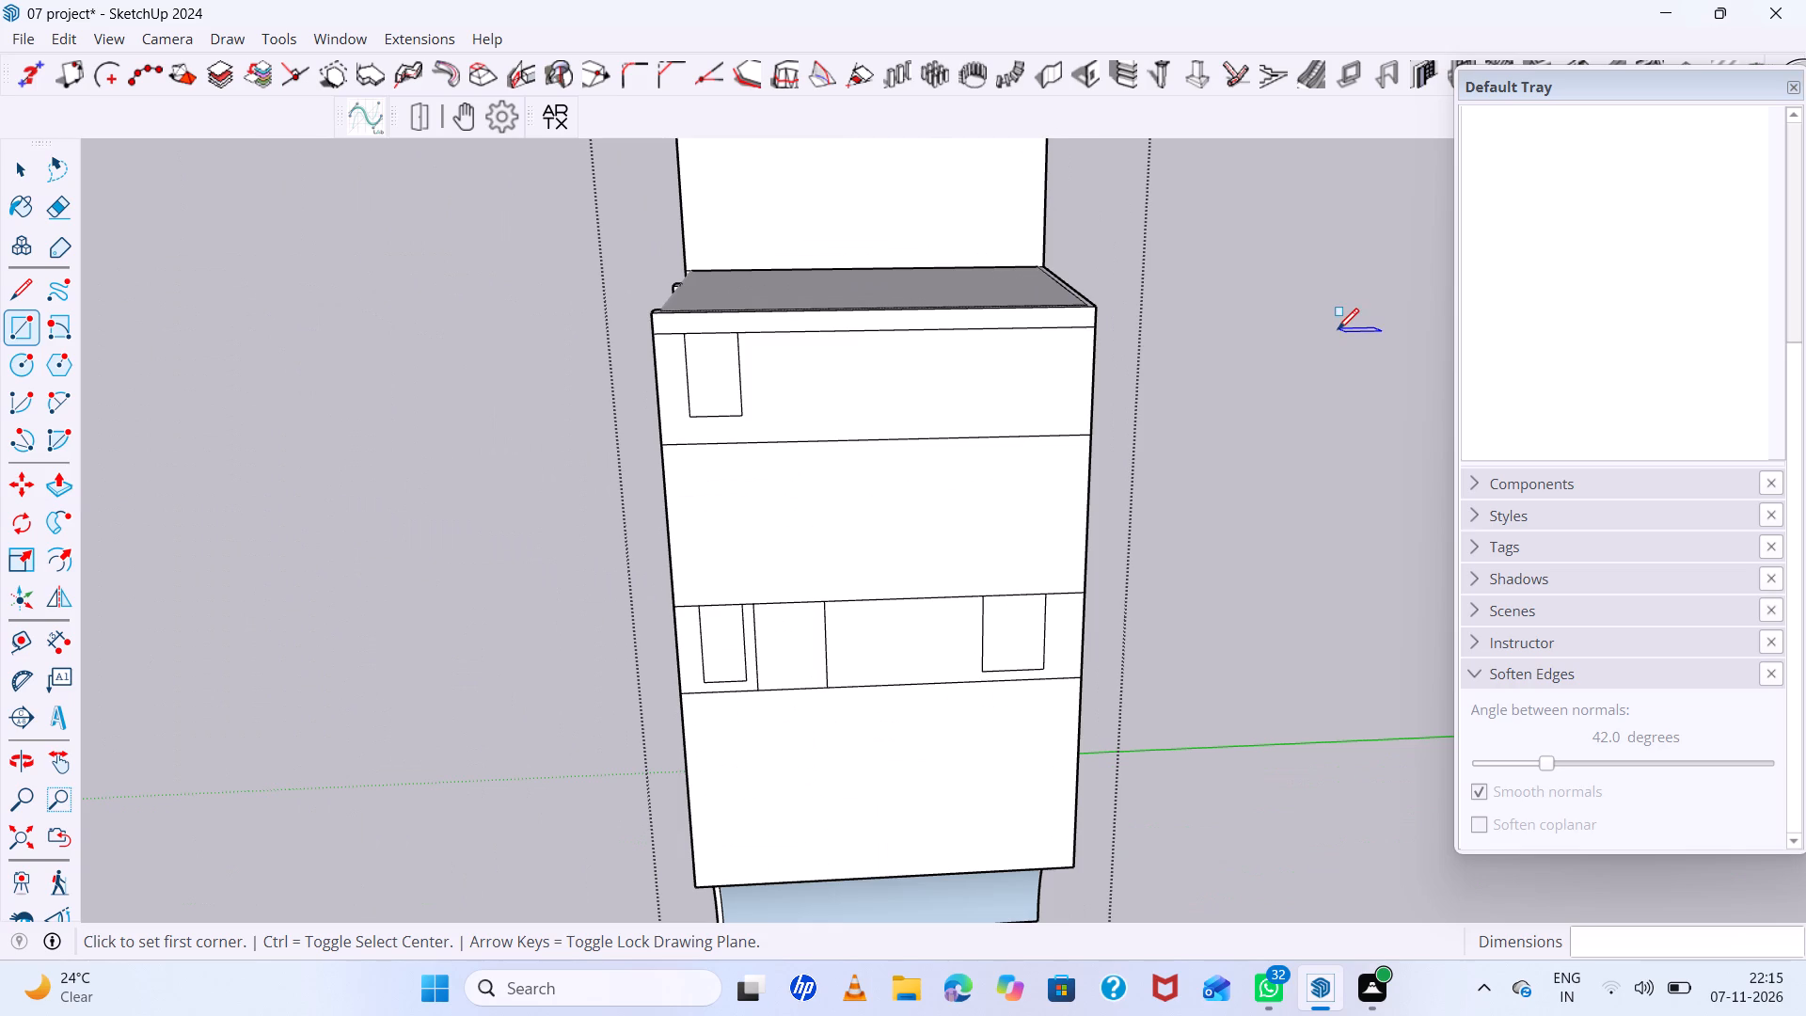
scroll(853, 343, "up", 6)
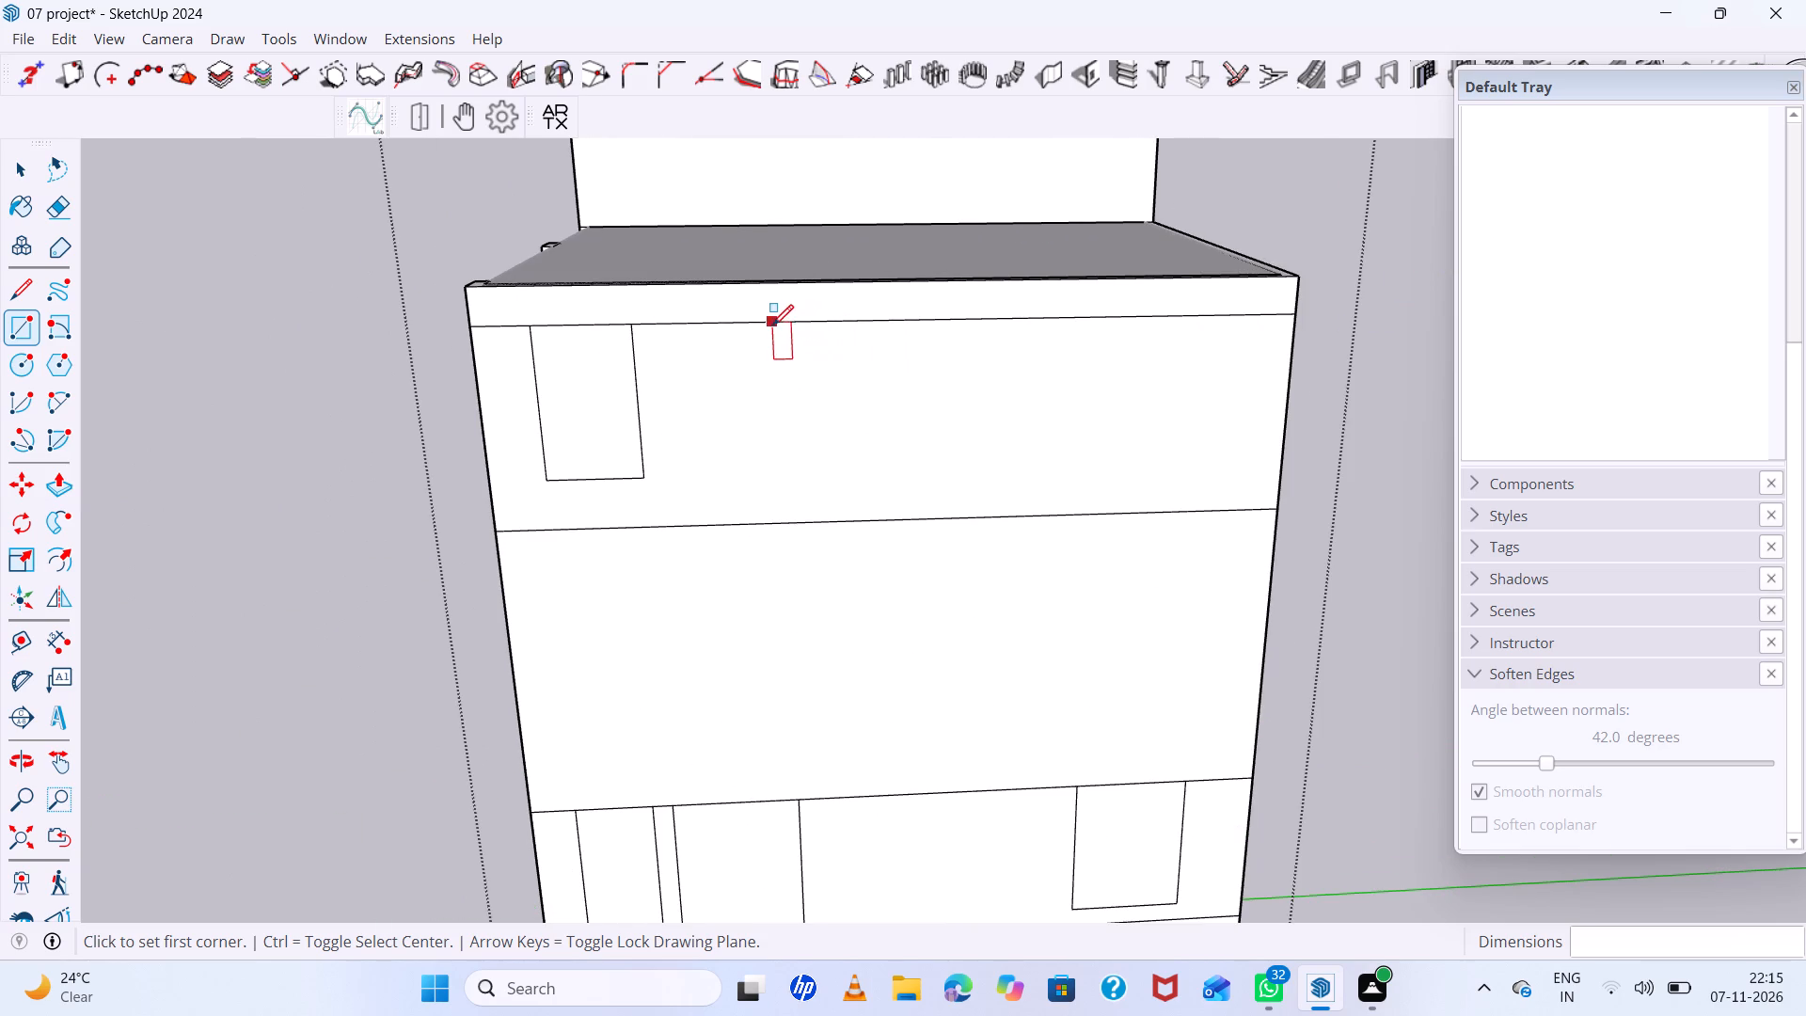
left_click(772, 325)
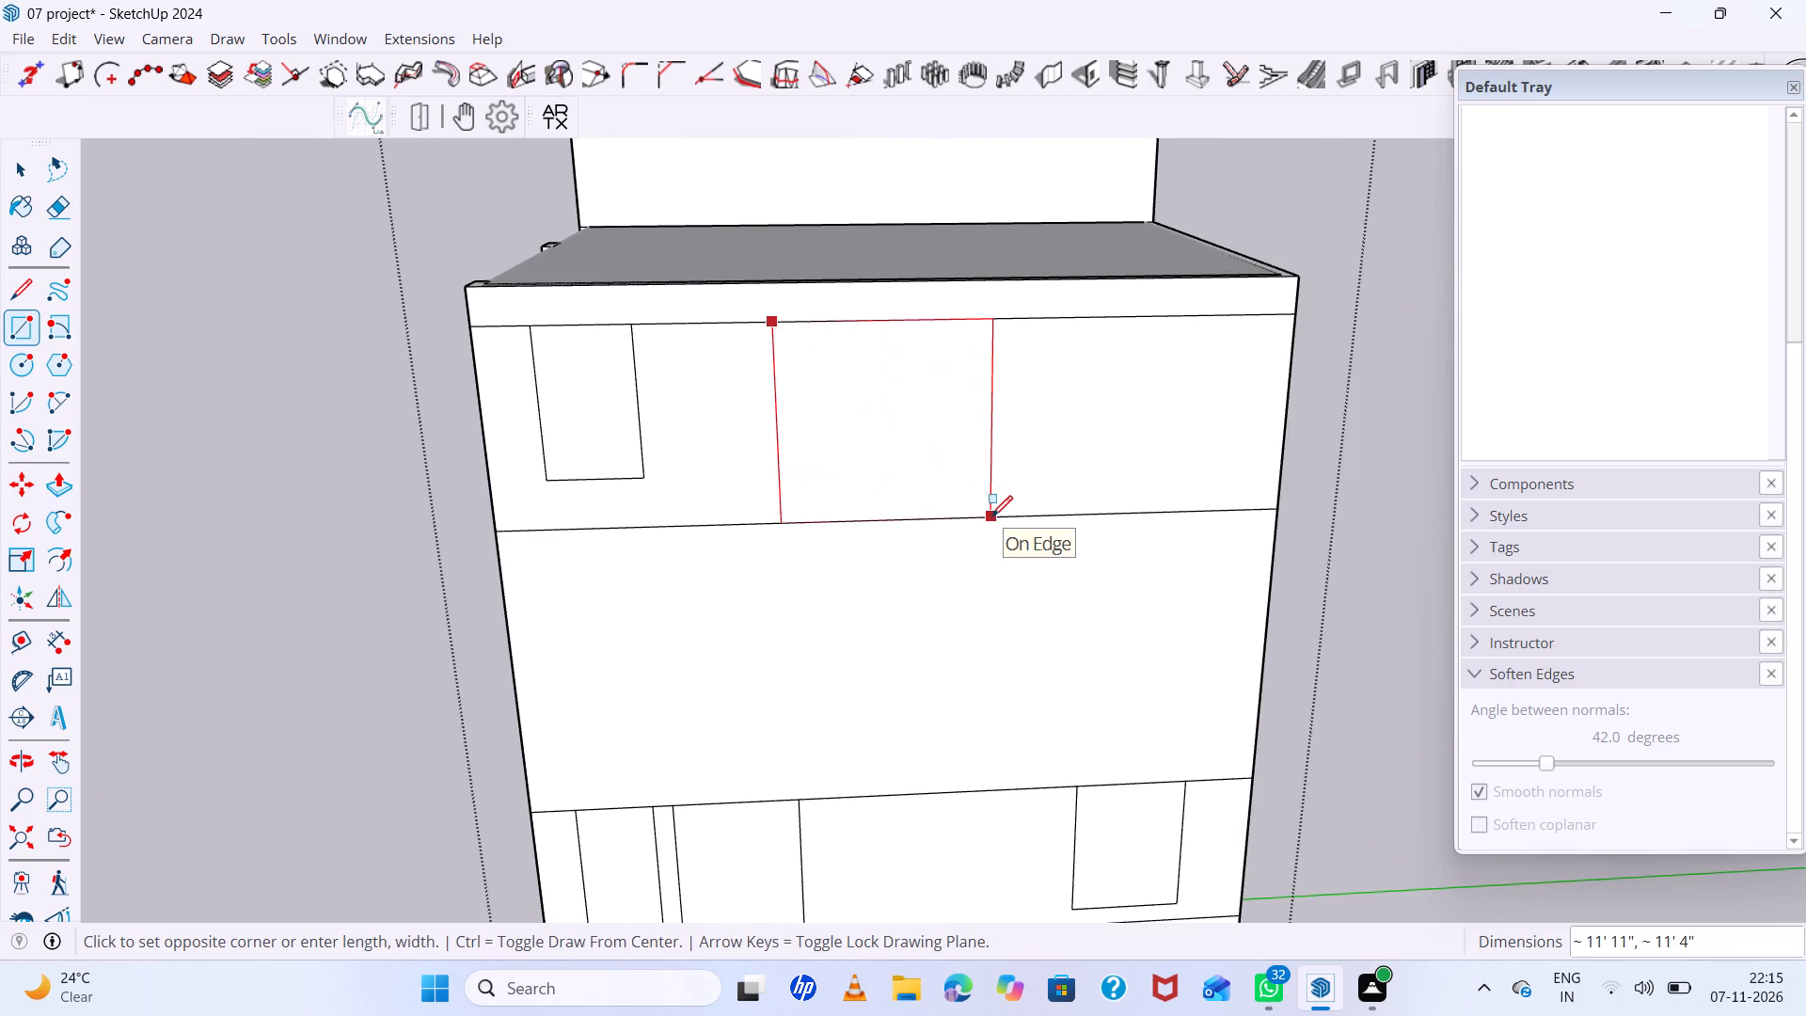
left_click(991, 516)
Draw two closely spaced vertical lines, each about 11' 4" long, through the upper band's central rectangle.
key("space")
key("l")
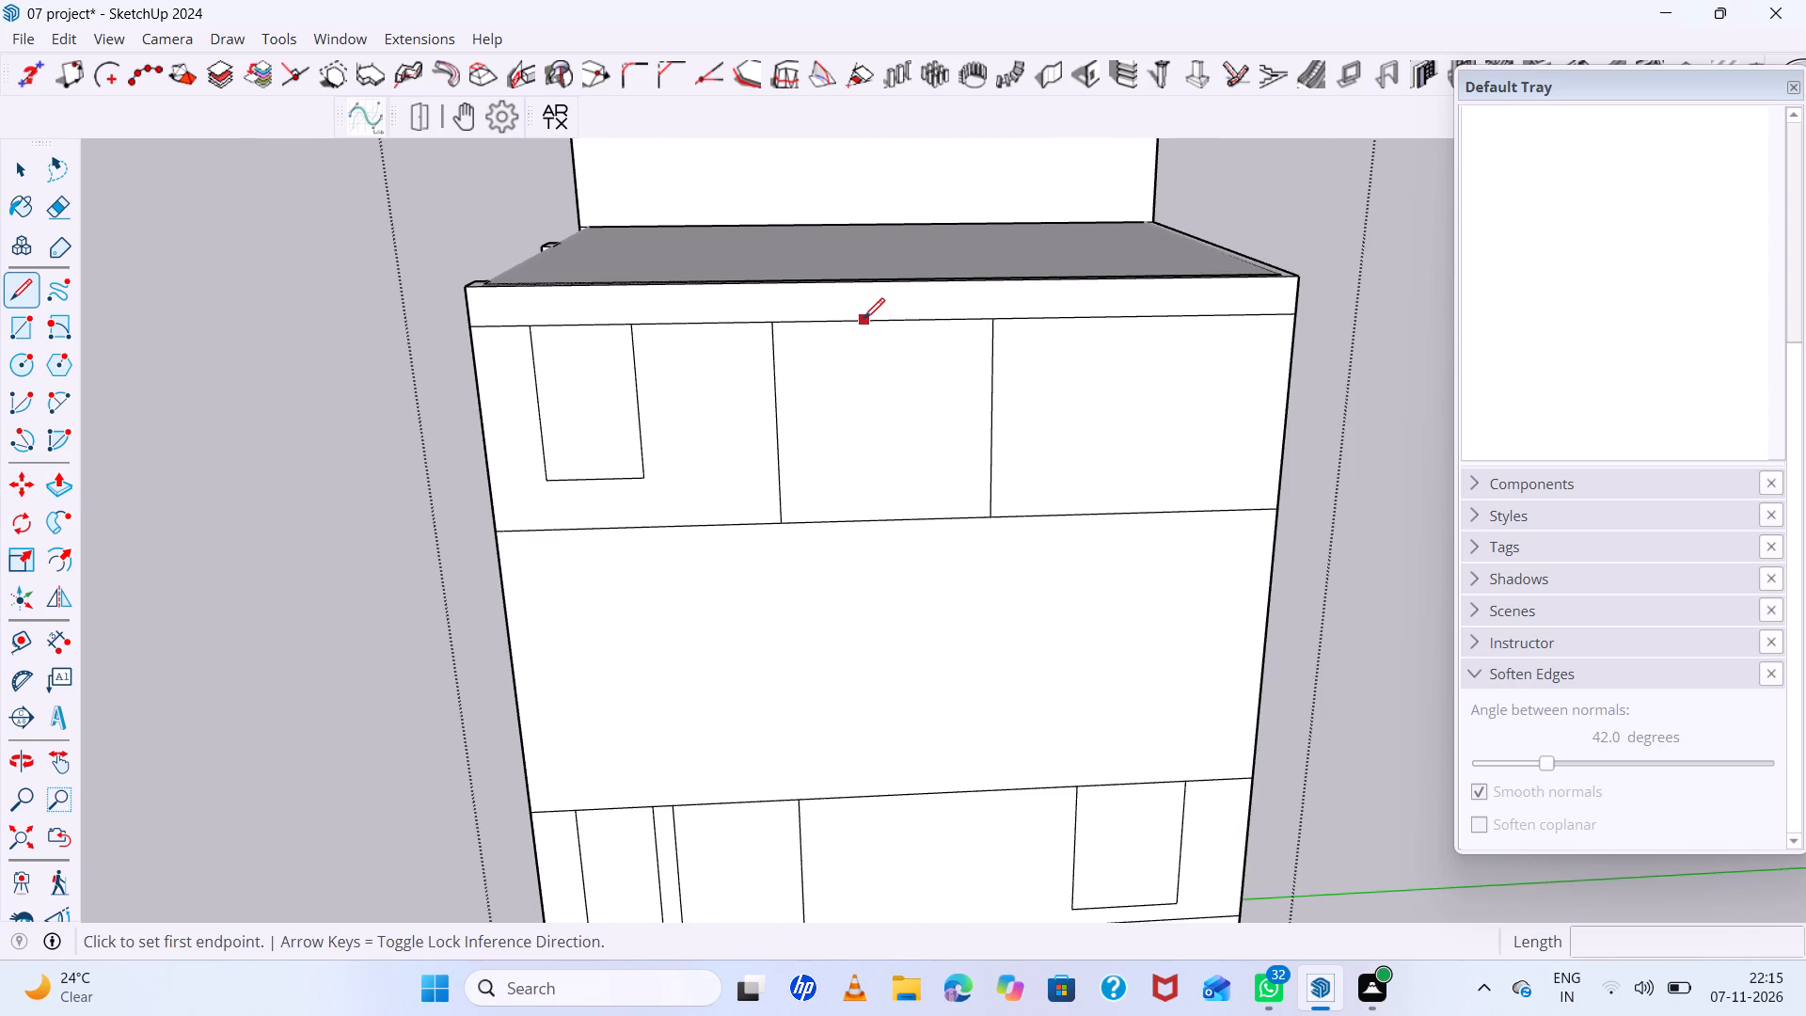
left_click(863, 319)
left_click(868, 521)
left_click(880, 321)
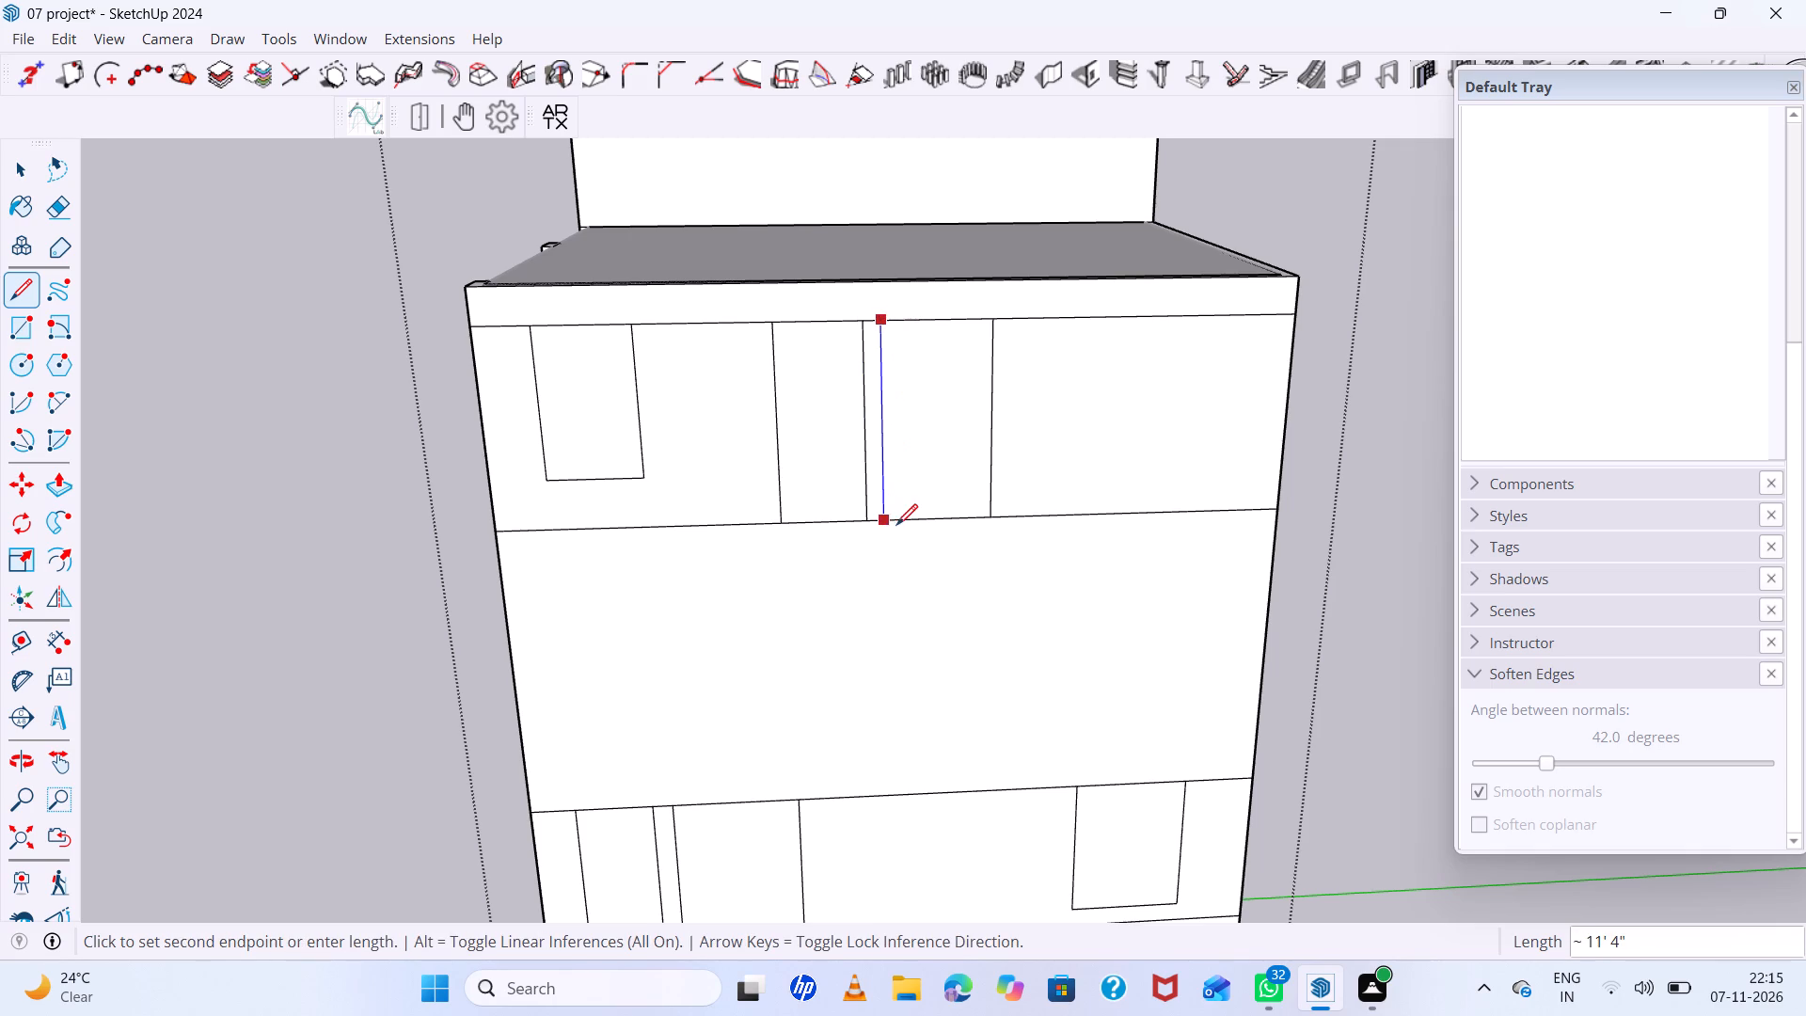
left_click(886, 522)
scroll(886, 405, "down", 7)
key("space")
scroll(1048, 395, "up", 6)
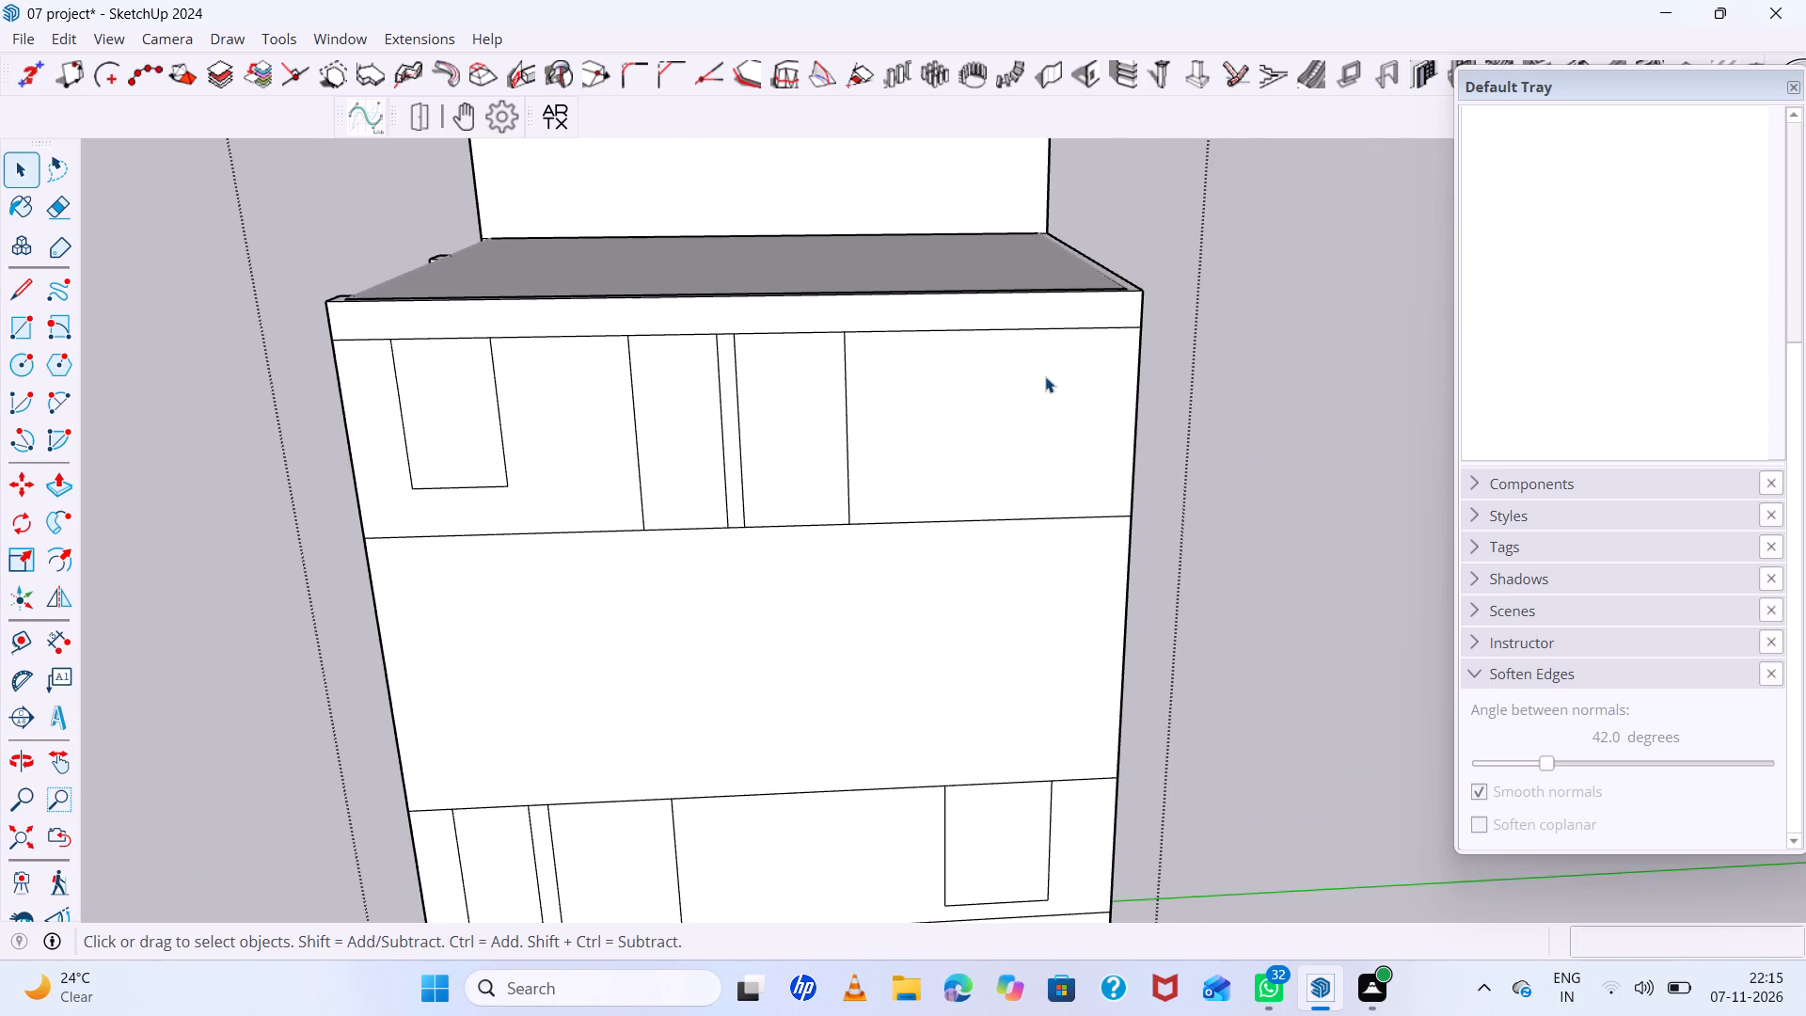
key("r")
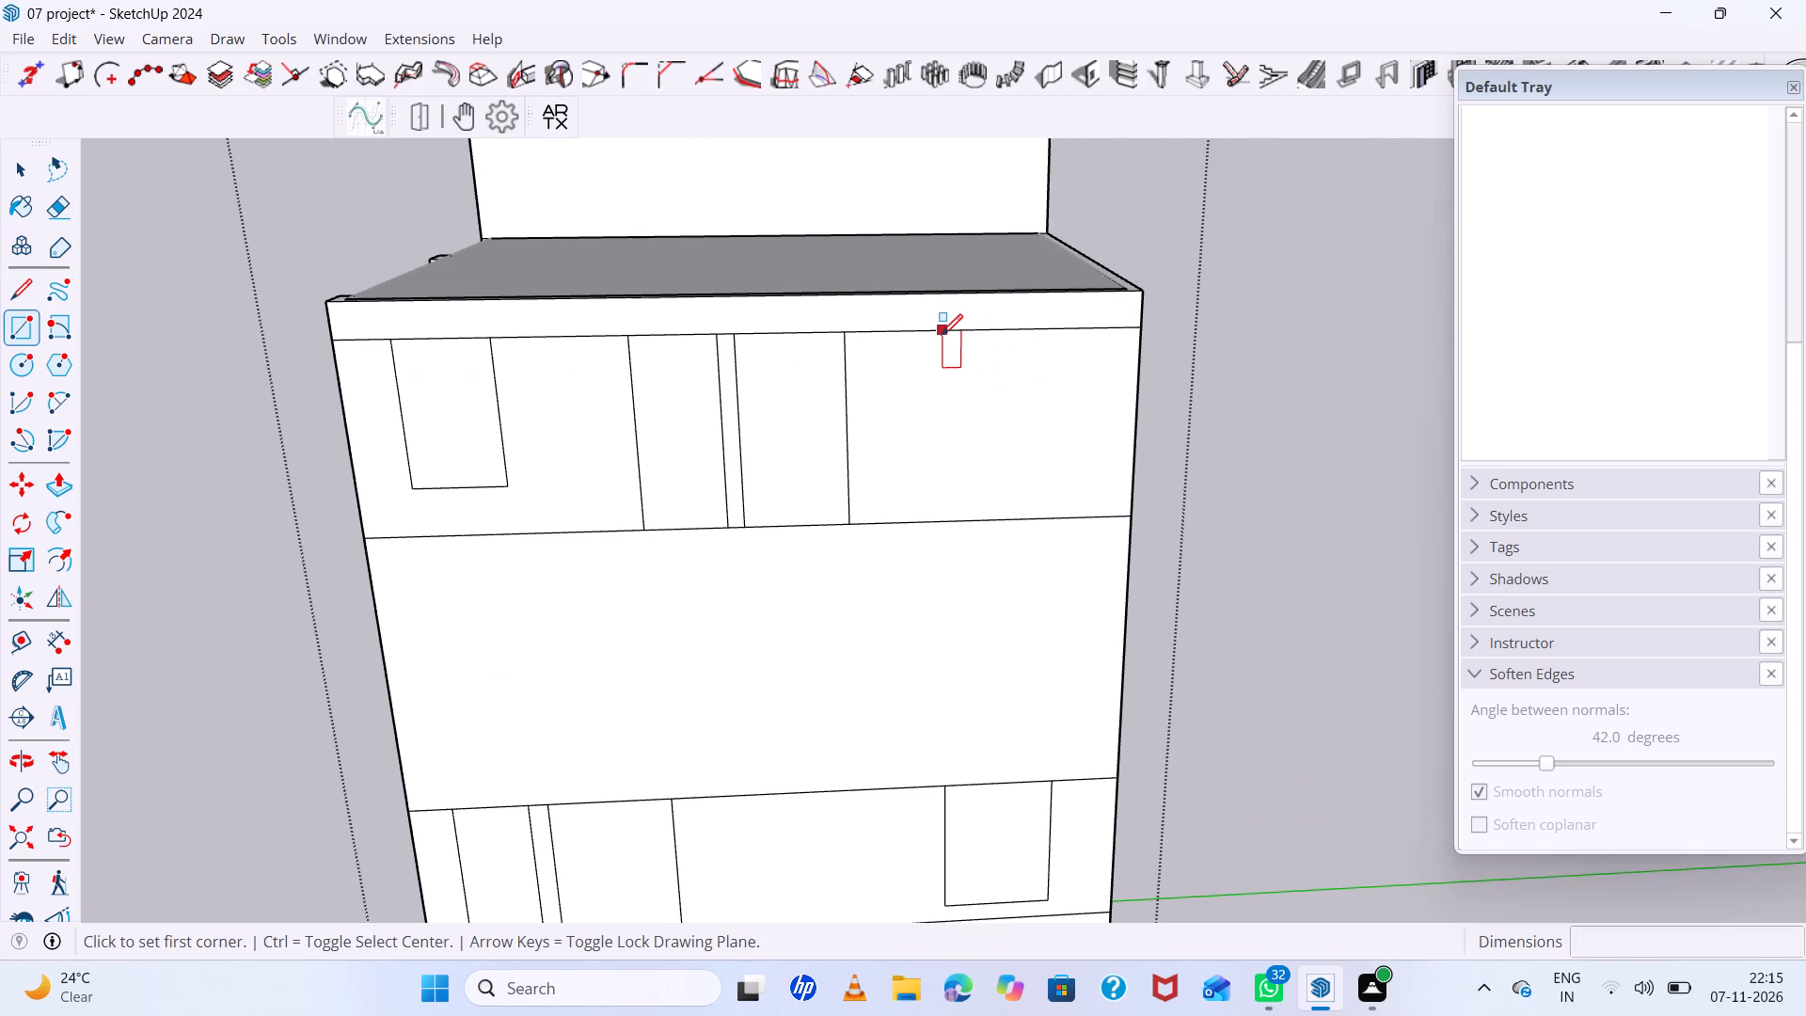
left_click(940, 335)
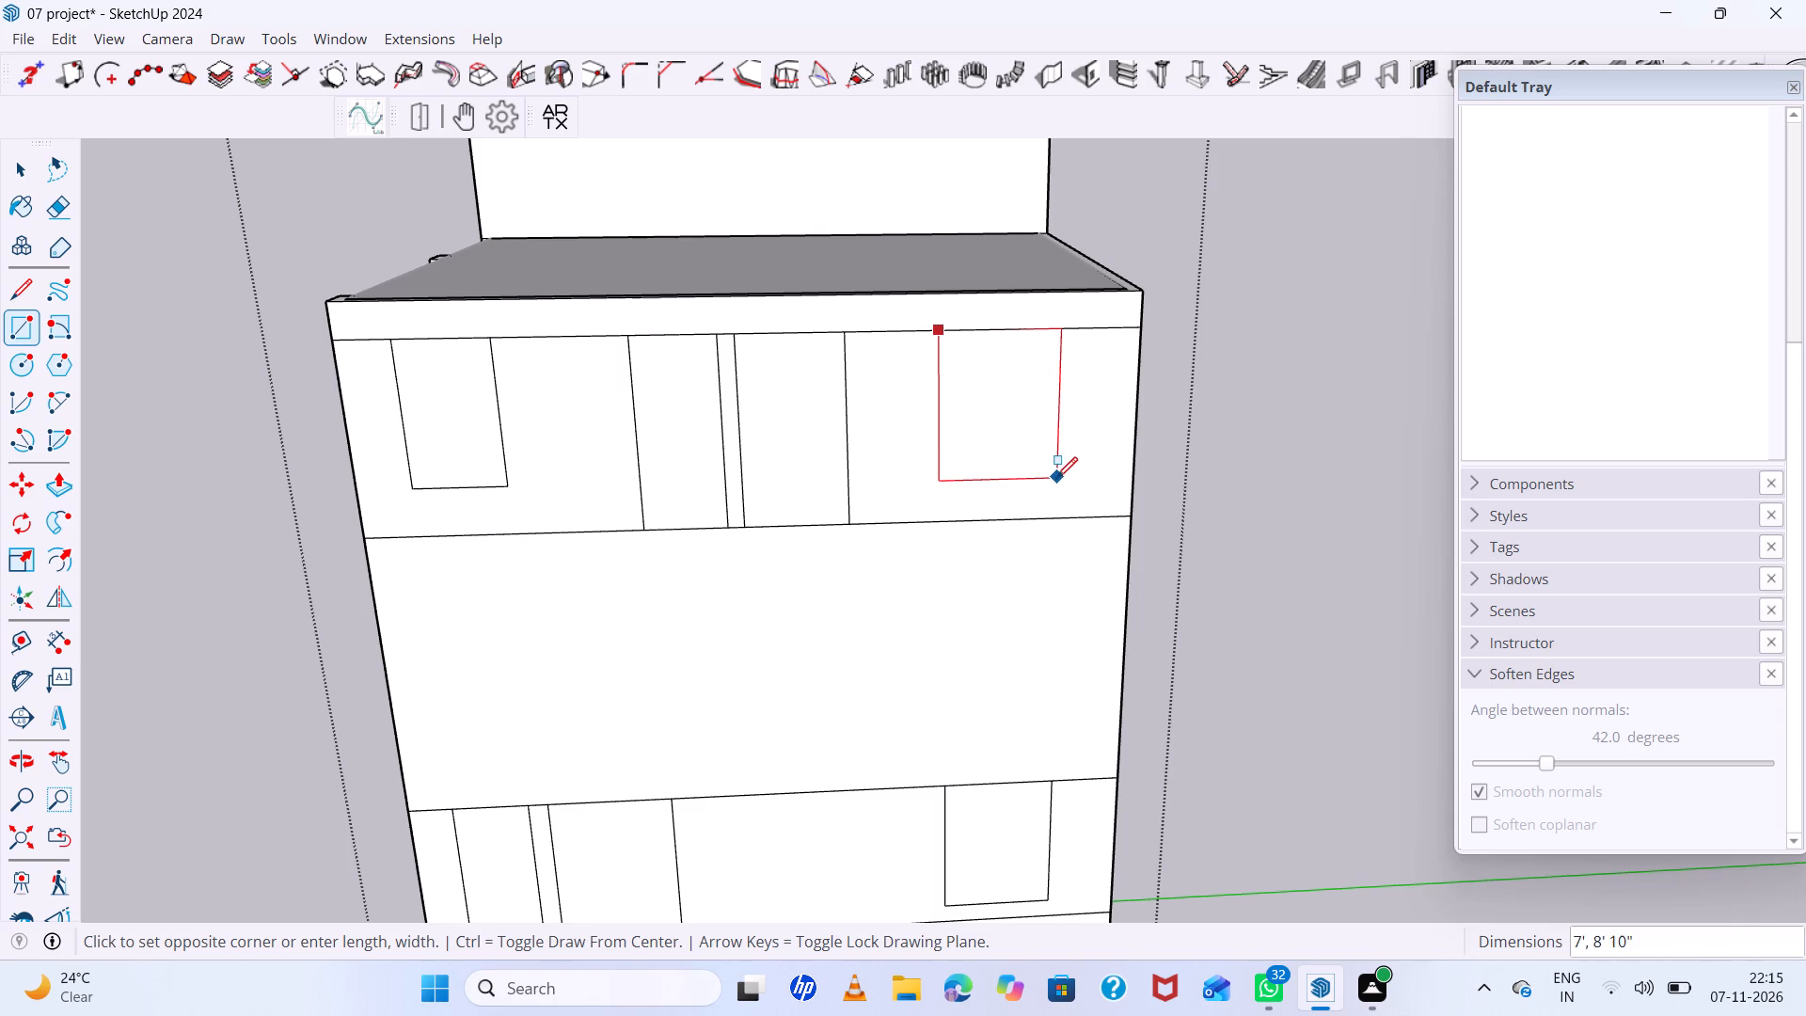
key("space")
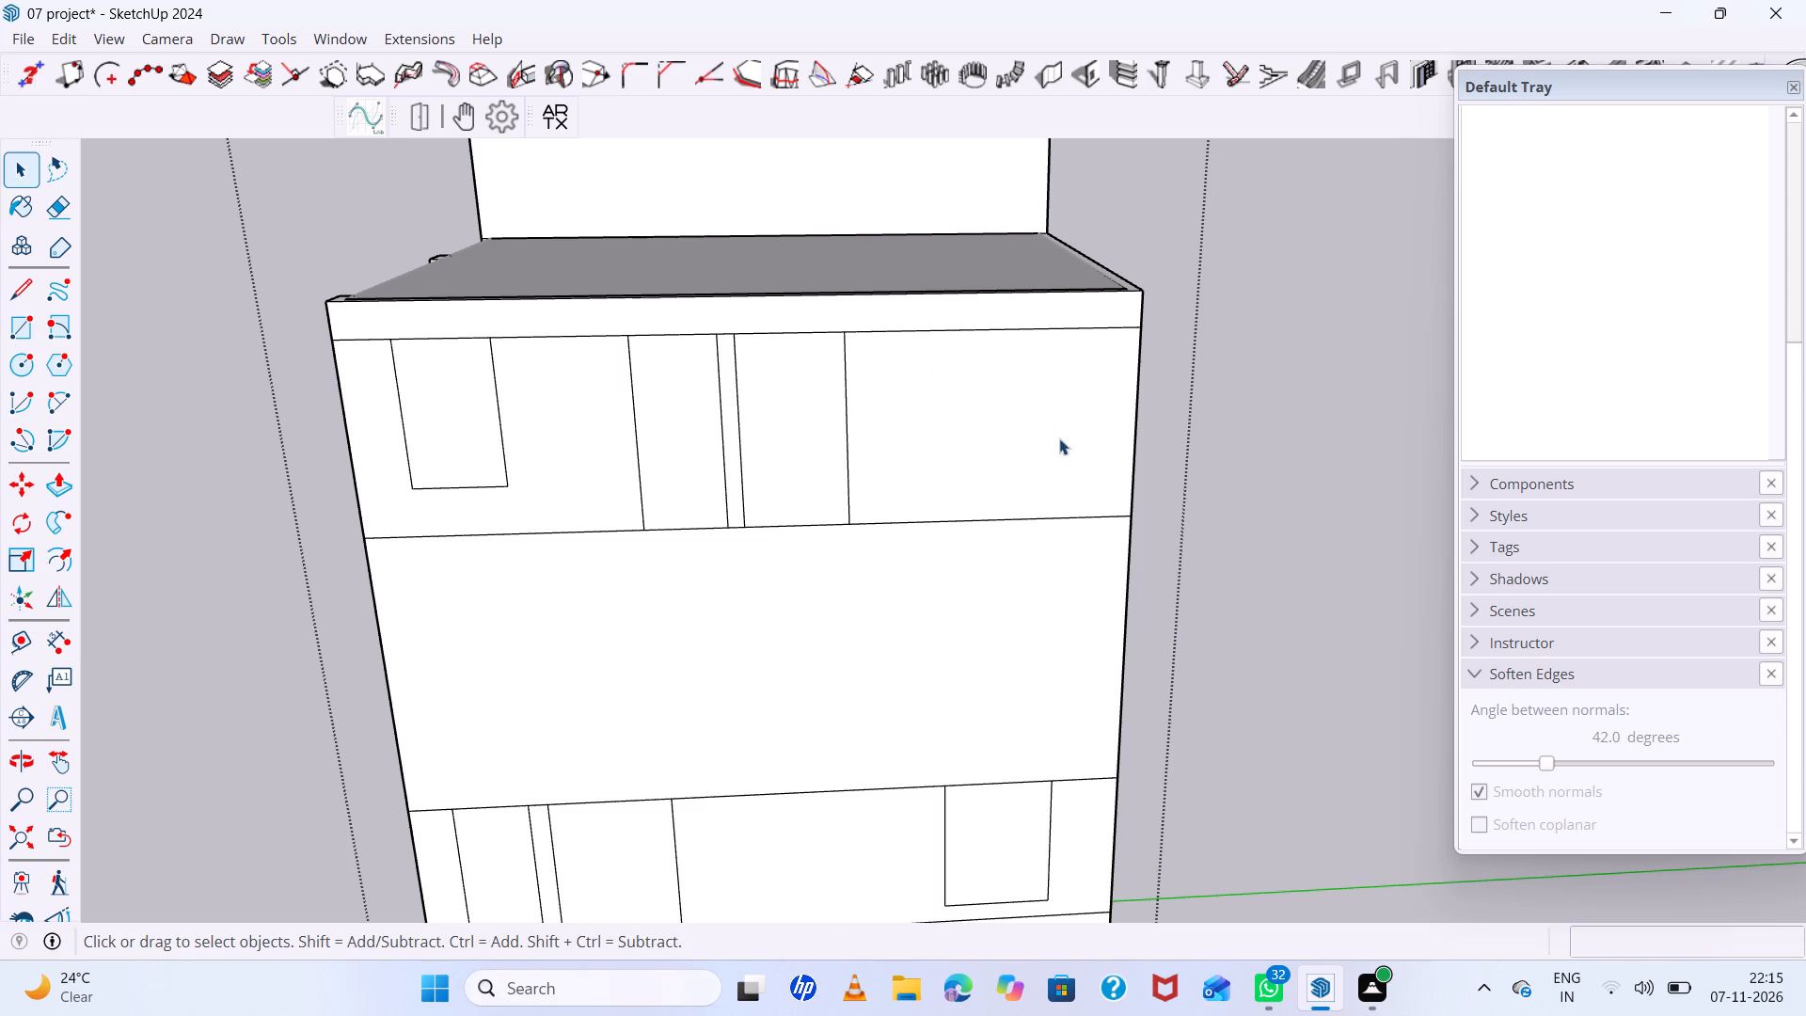
Draw a rectangle about 6' 1" by 6' 11" hanging from the upper band's top line, near the rear edge.
key("r")
left_click(984, 334)
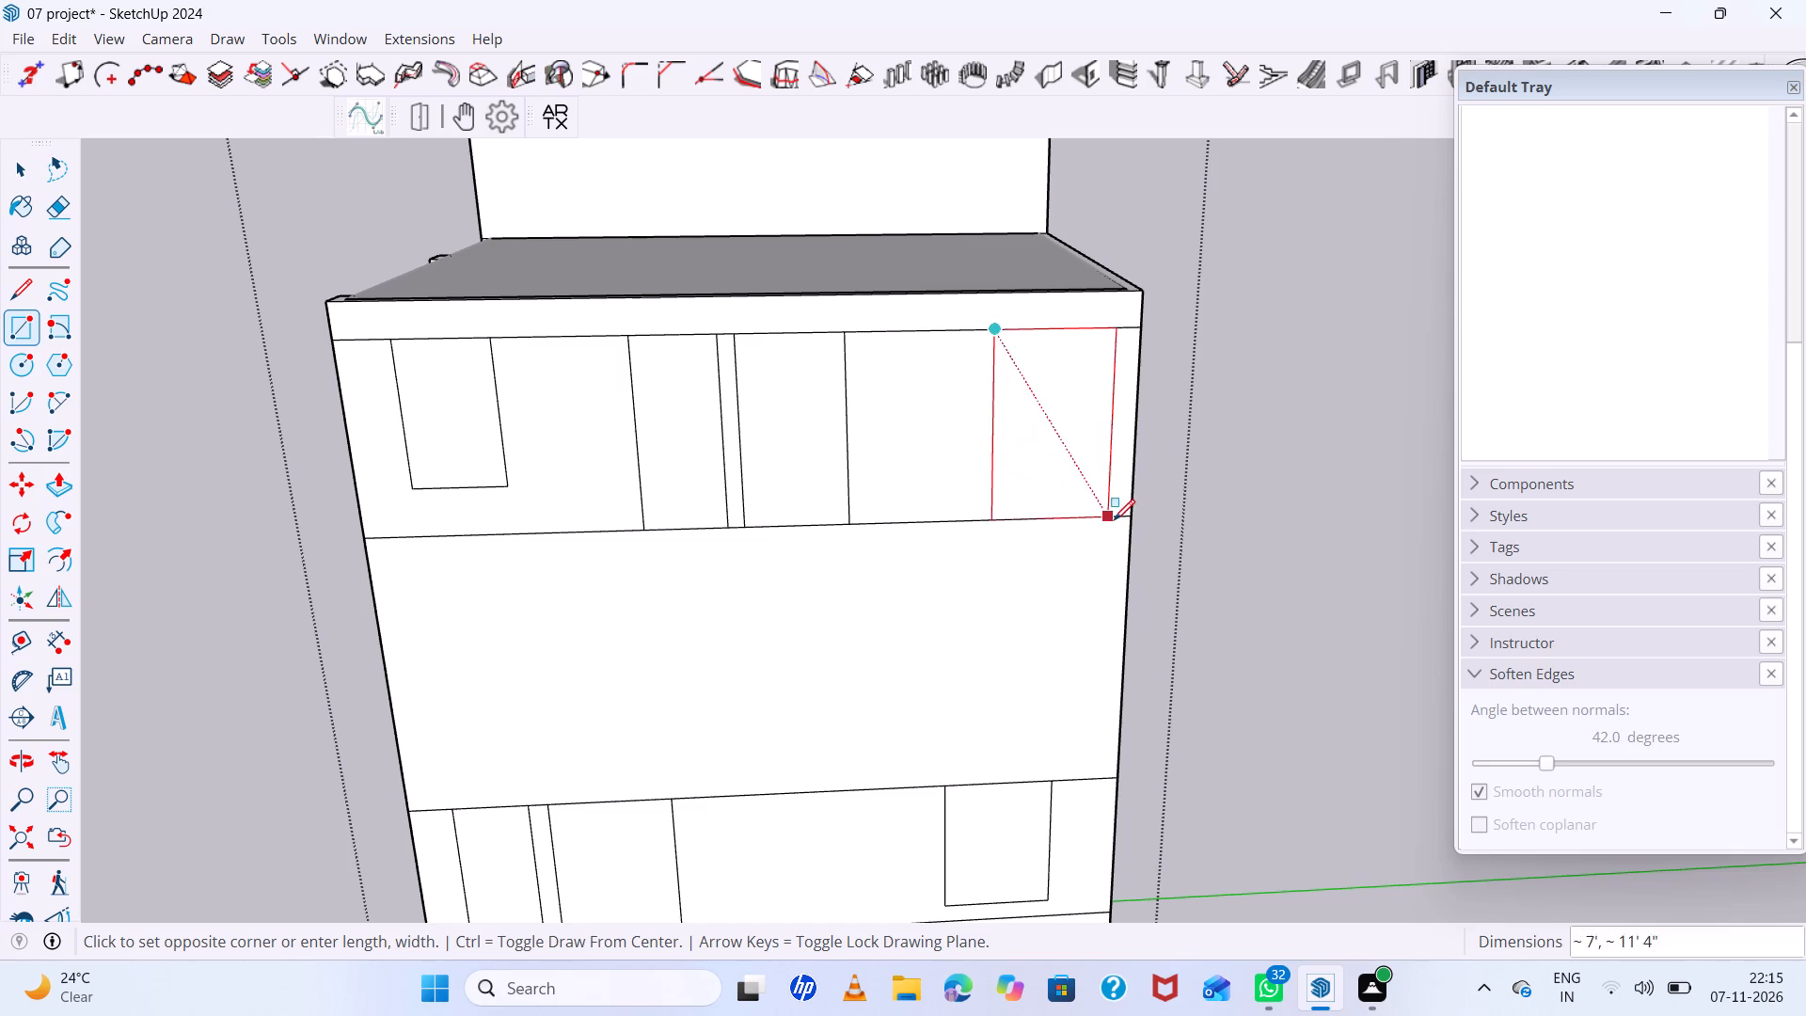
scroll(997, 418, "down", 3)
middle_click_drag(934, 400, 766, 367)
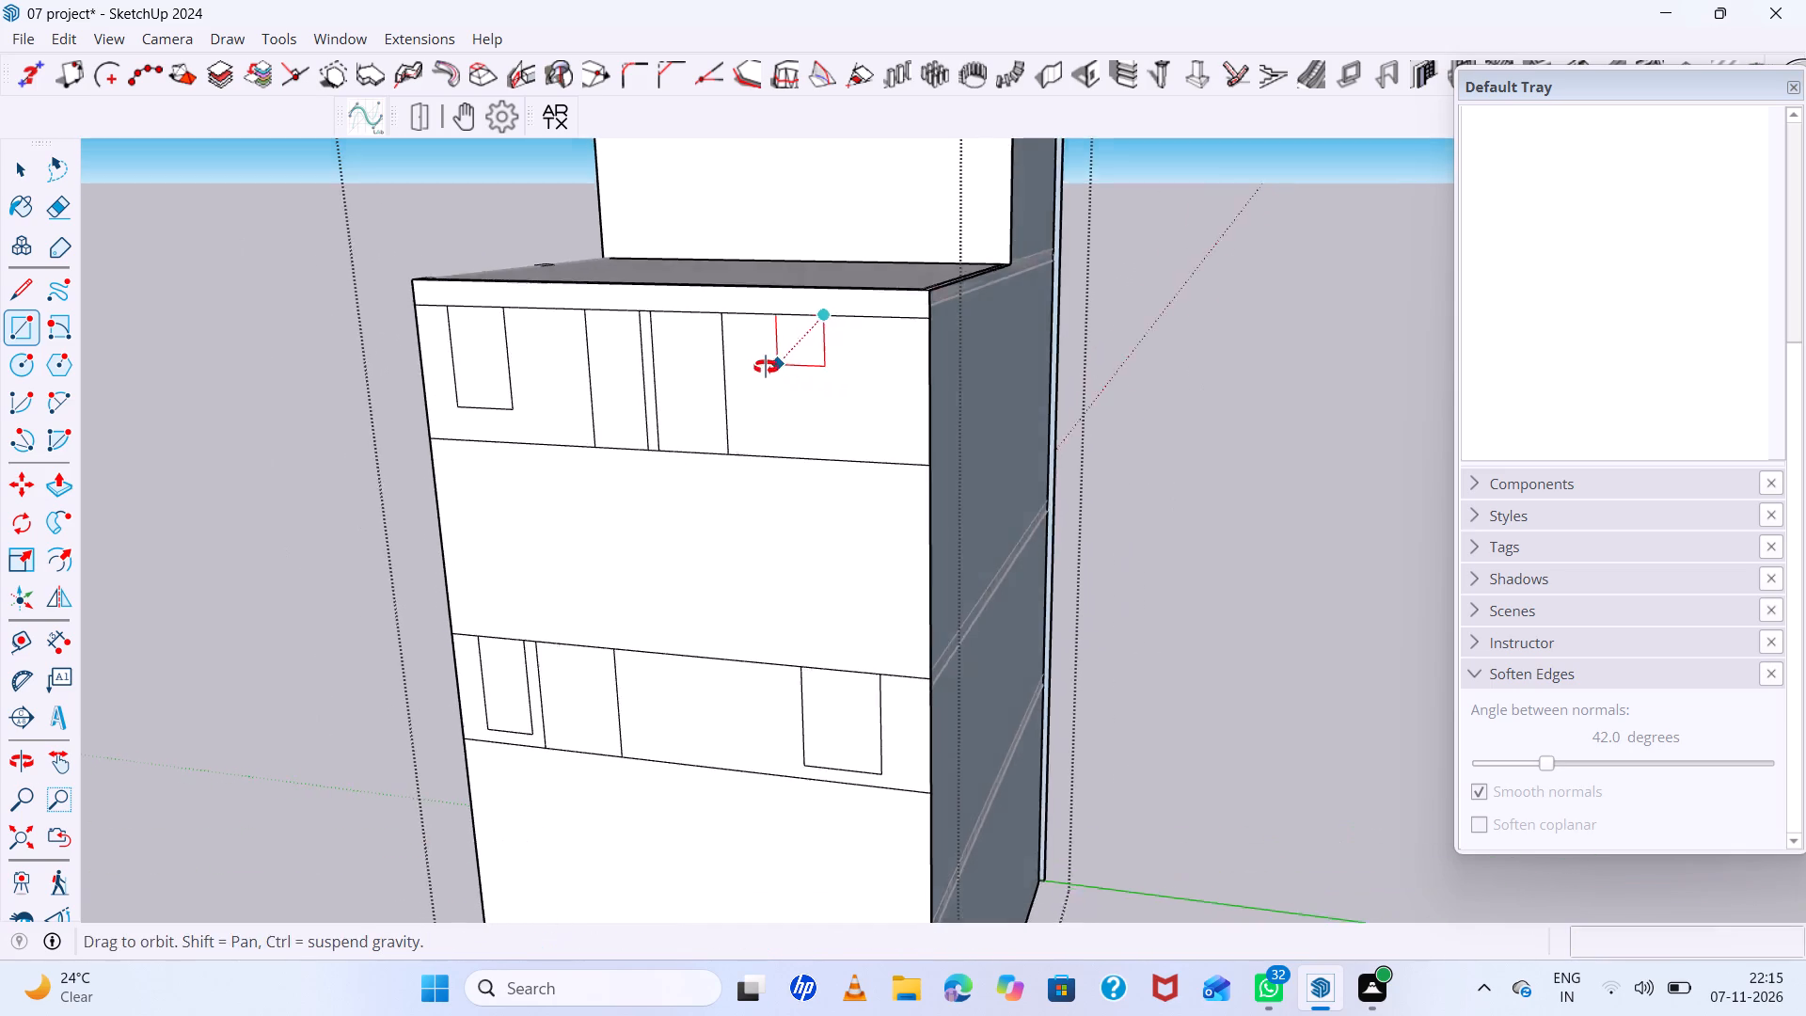
middle_click_drag(766, 367, 760, 364)
scroll(888, 372, "up", 6)
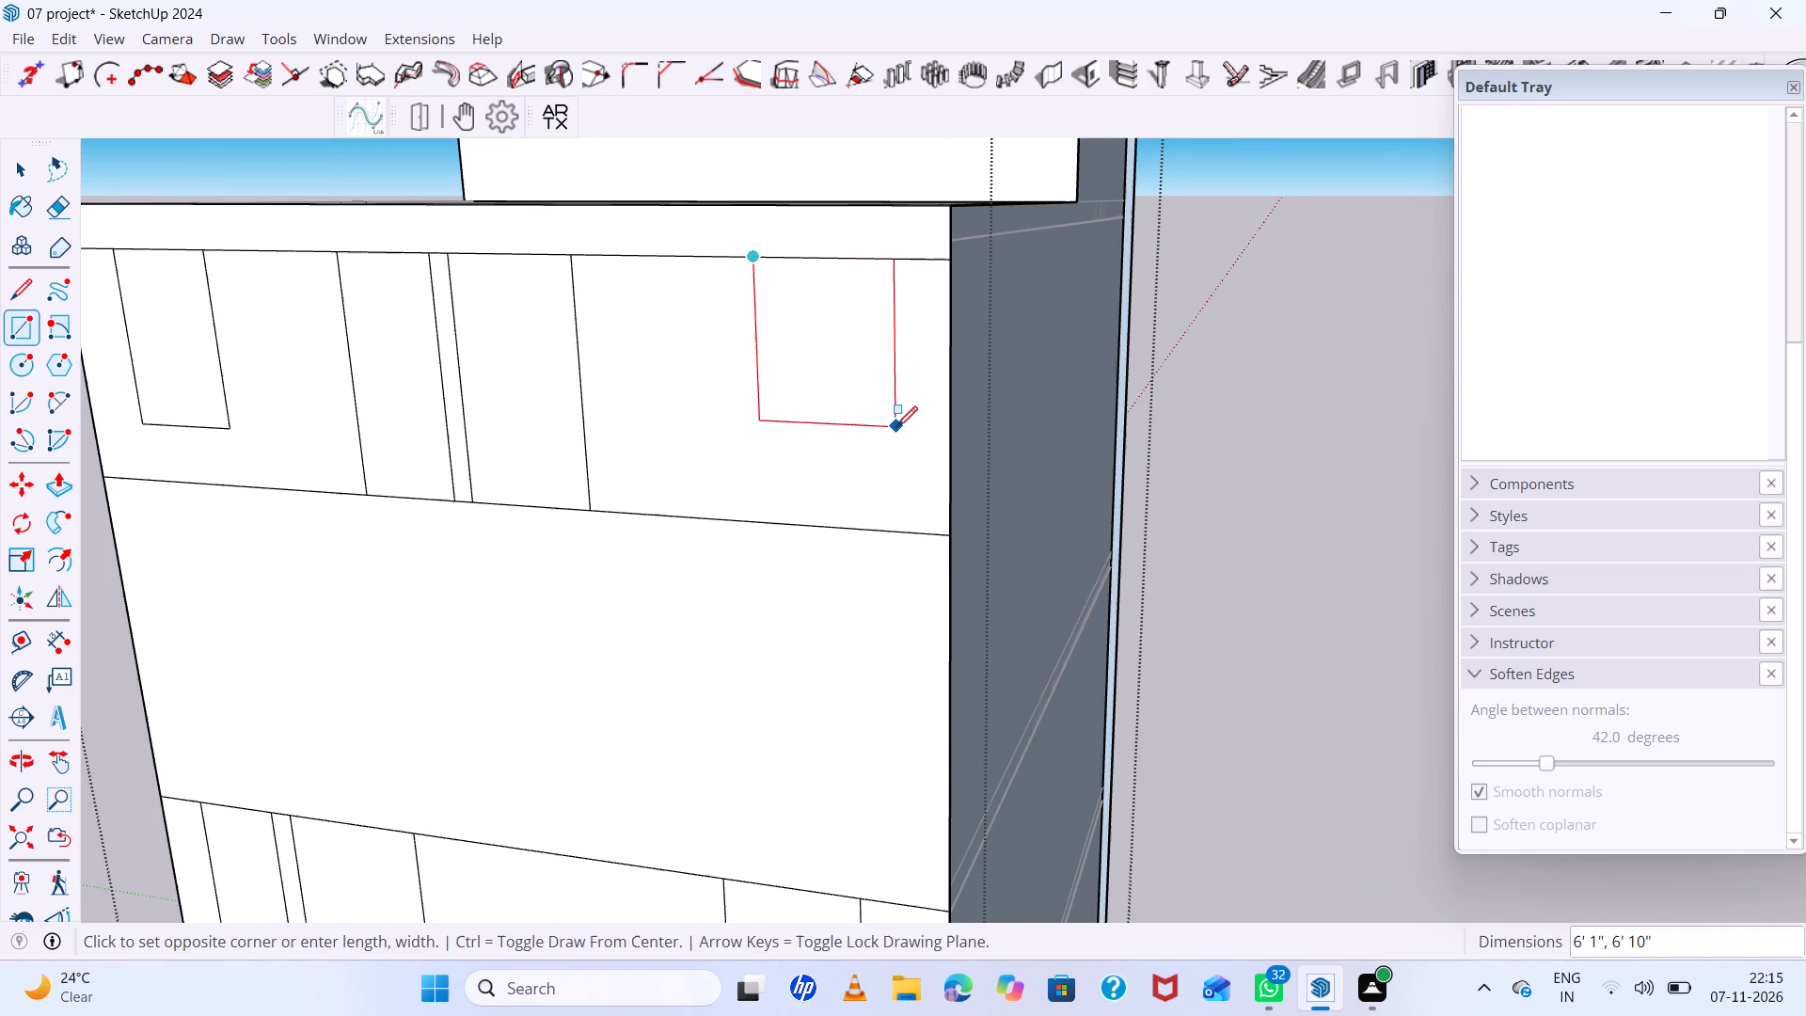
left_click(897, 429)
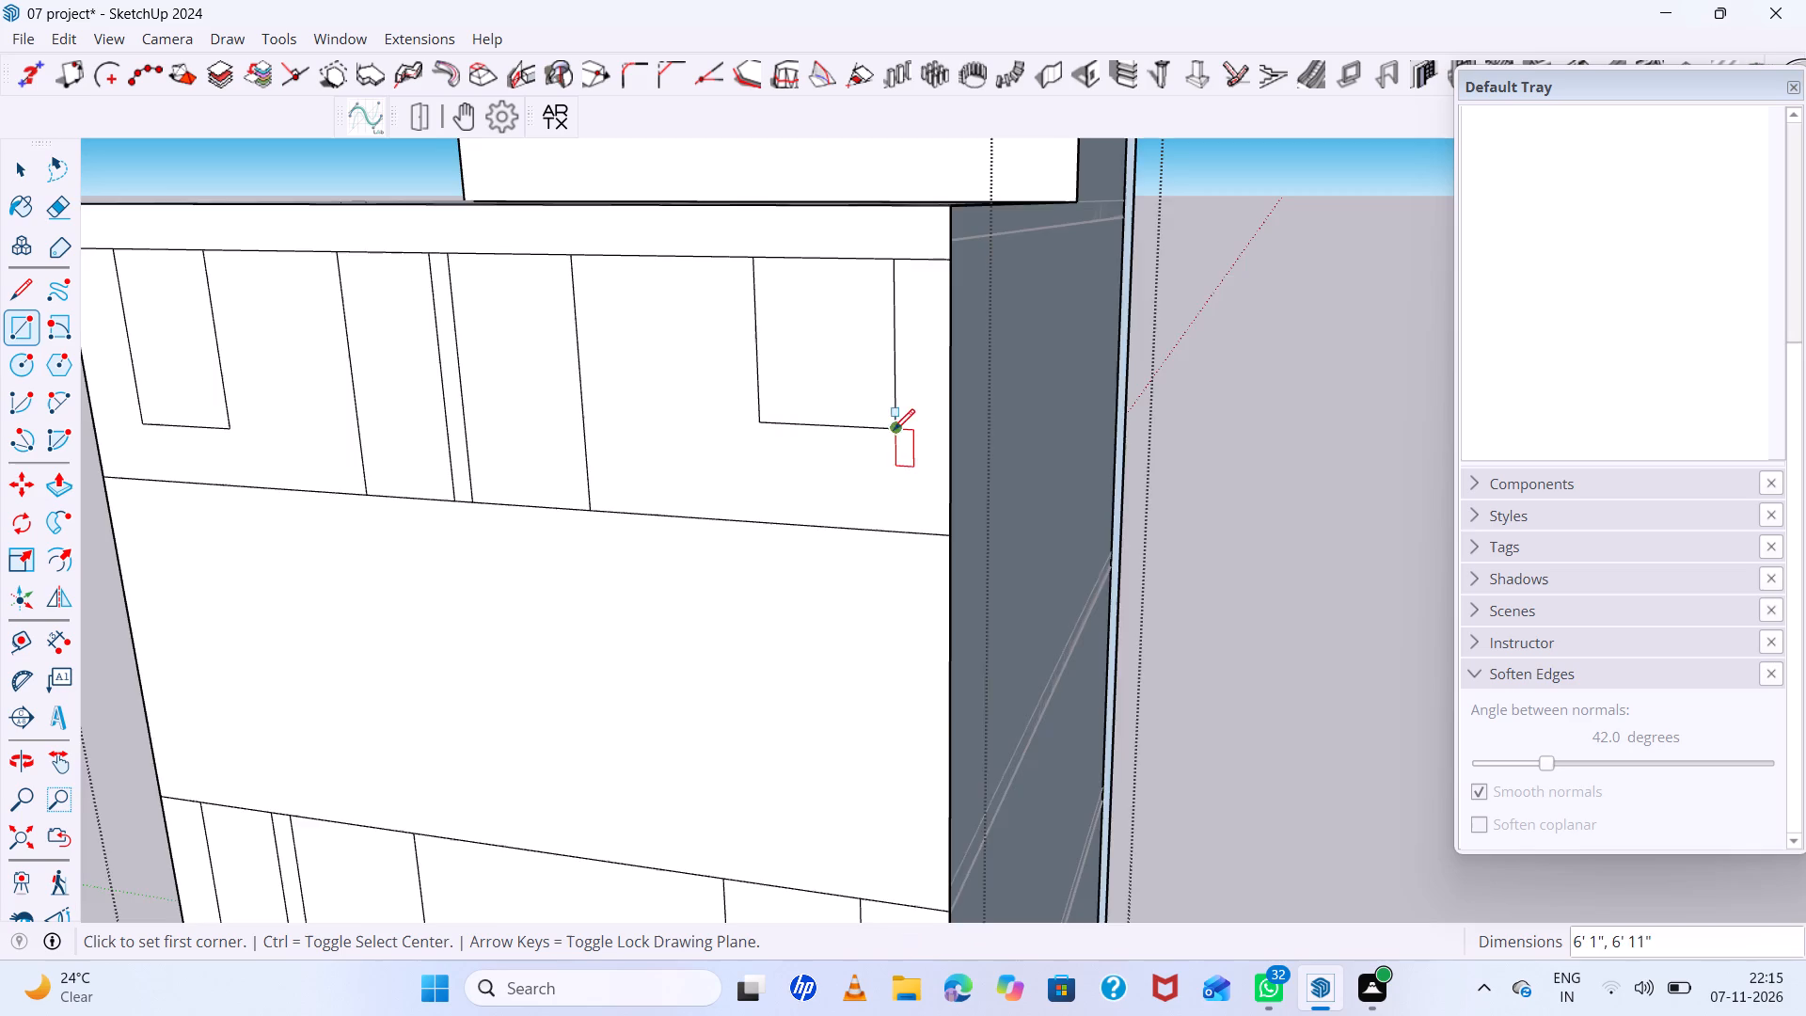
scroll(872, 434, "down", 6)
scroll(739, 381, "down", 7)
middle_click_drag(750, 420, 1033, 358)
scroll(818, 559, "up", 4)
key("space")
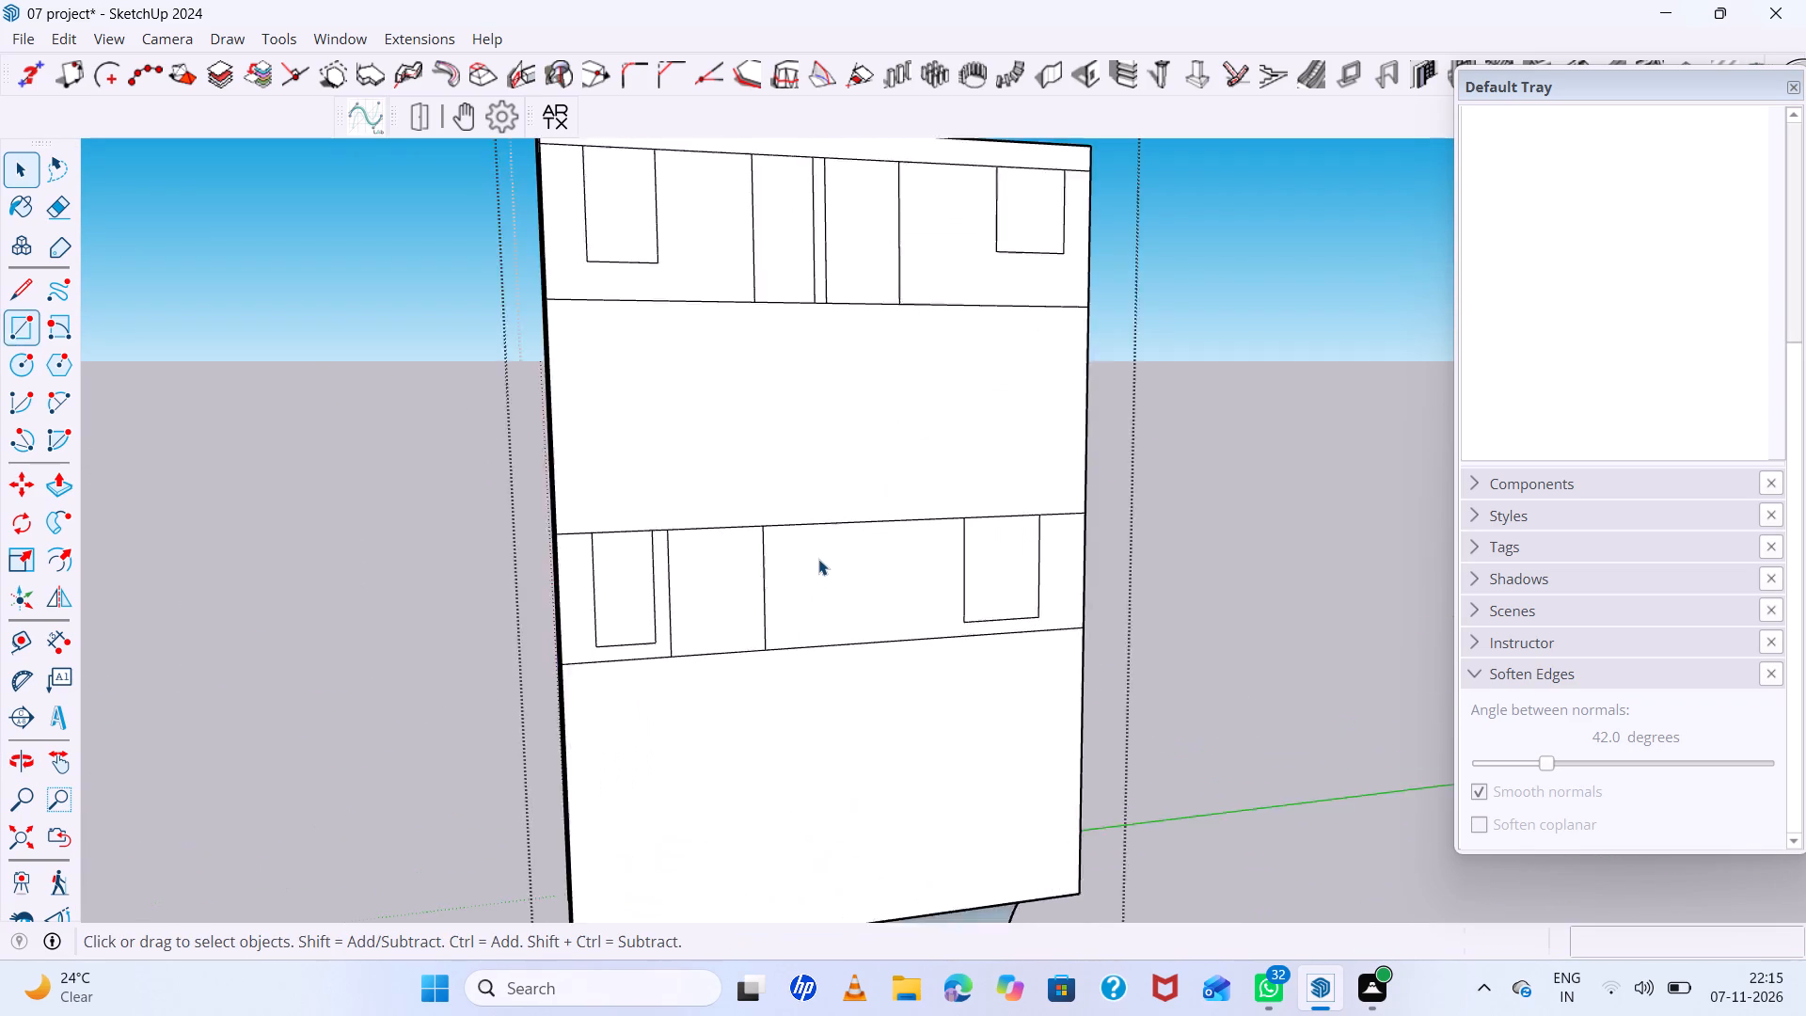
Divide the upper band's front rectangle with a vertical line about 8' 6" long and a horizontal line about 3' 2" from its front side.
scroll(818, 559, "up", 2)
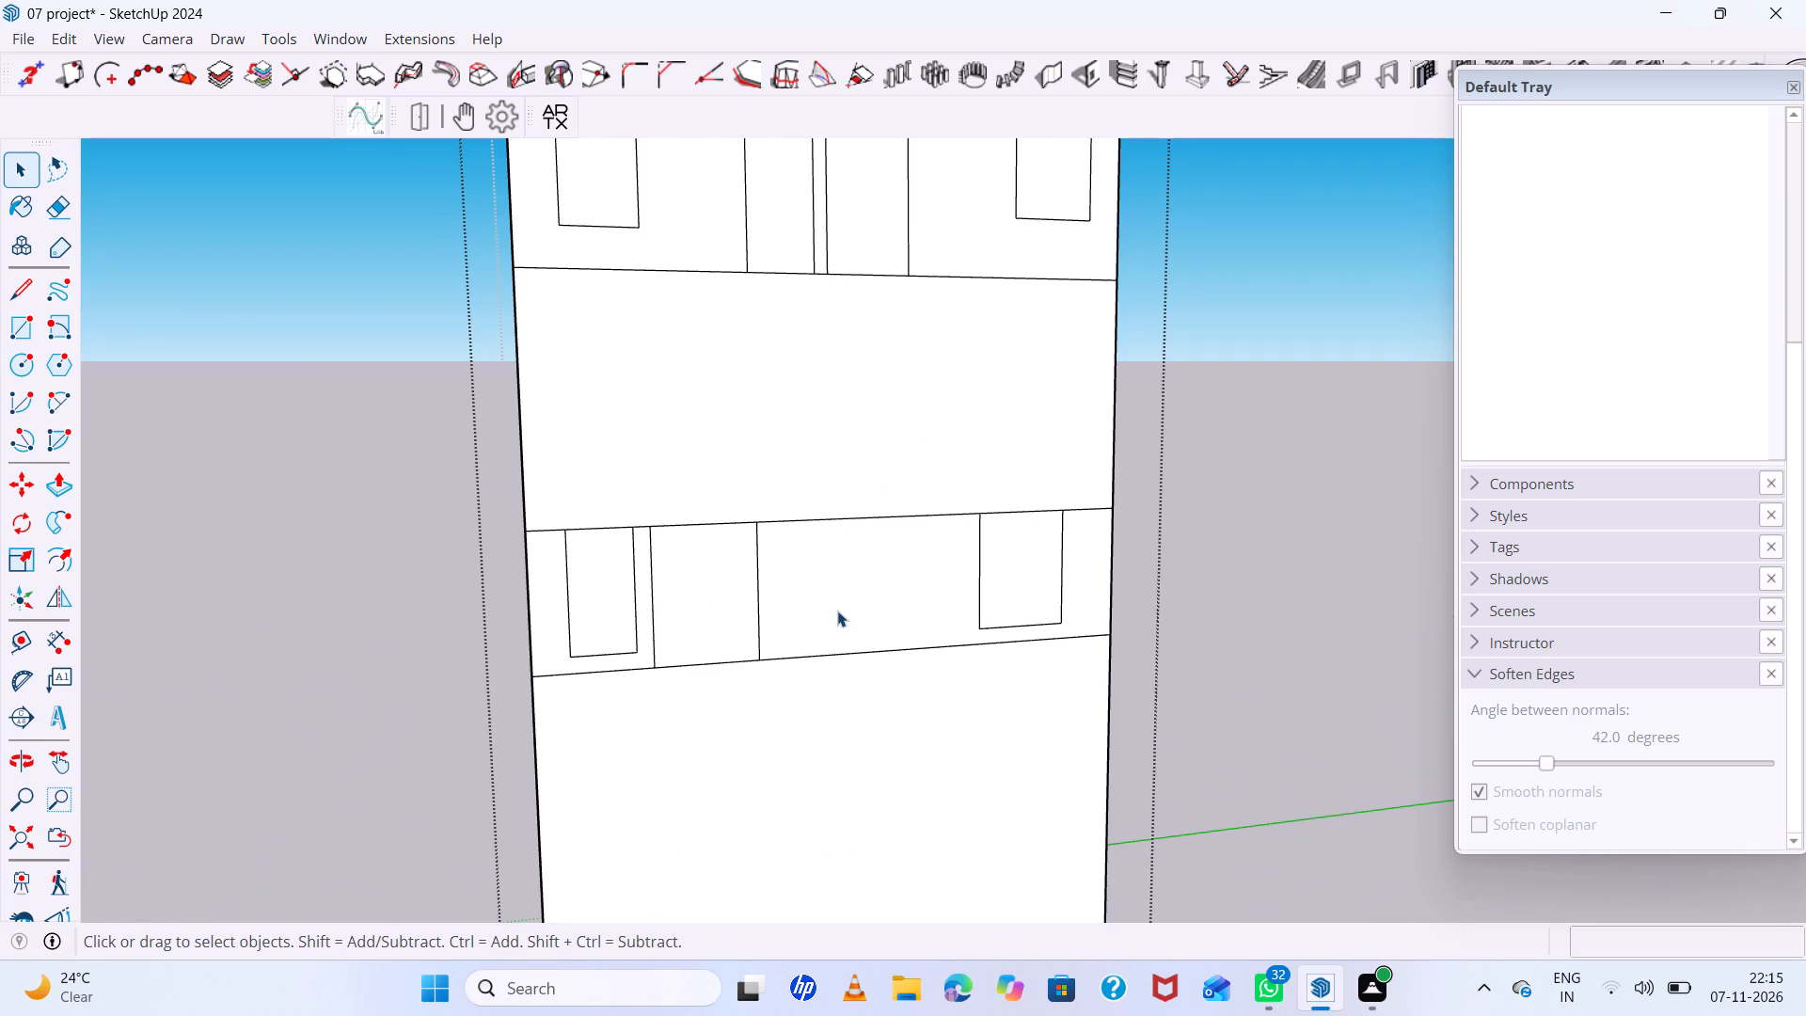
scroll(687, 368, "down", 5)
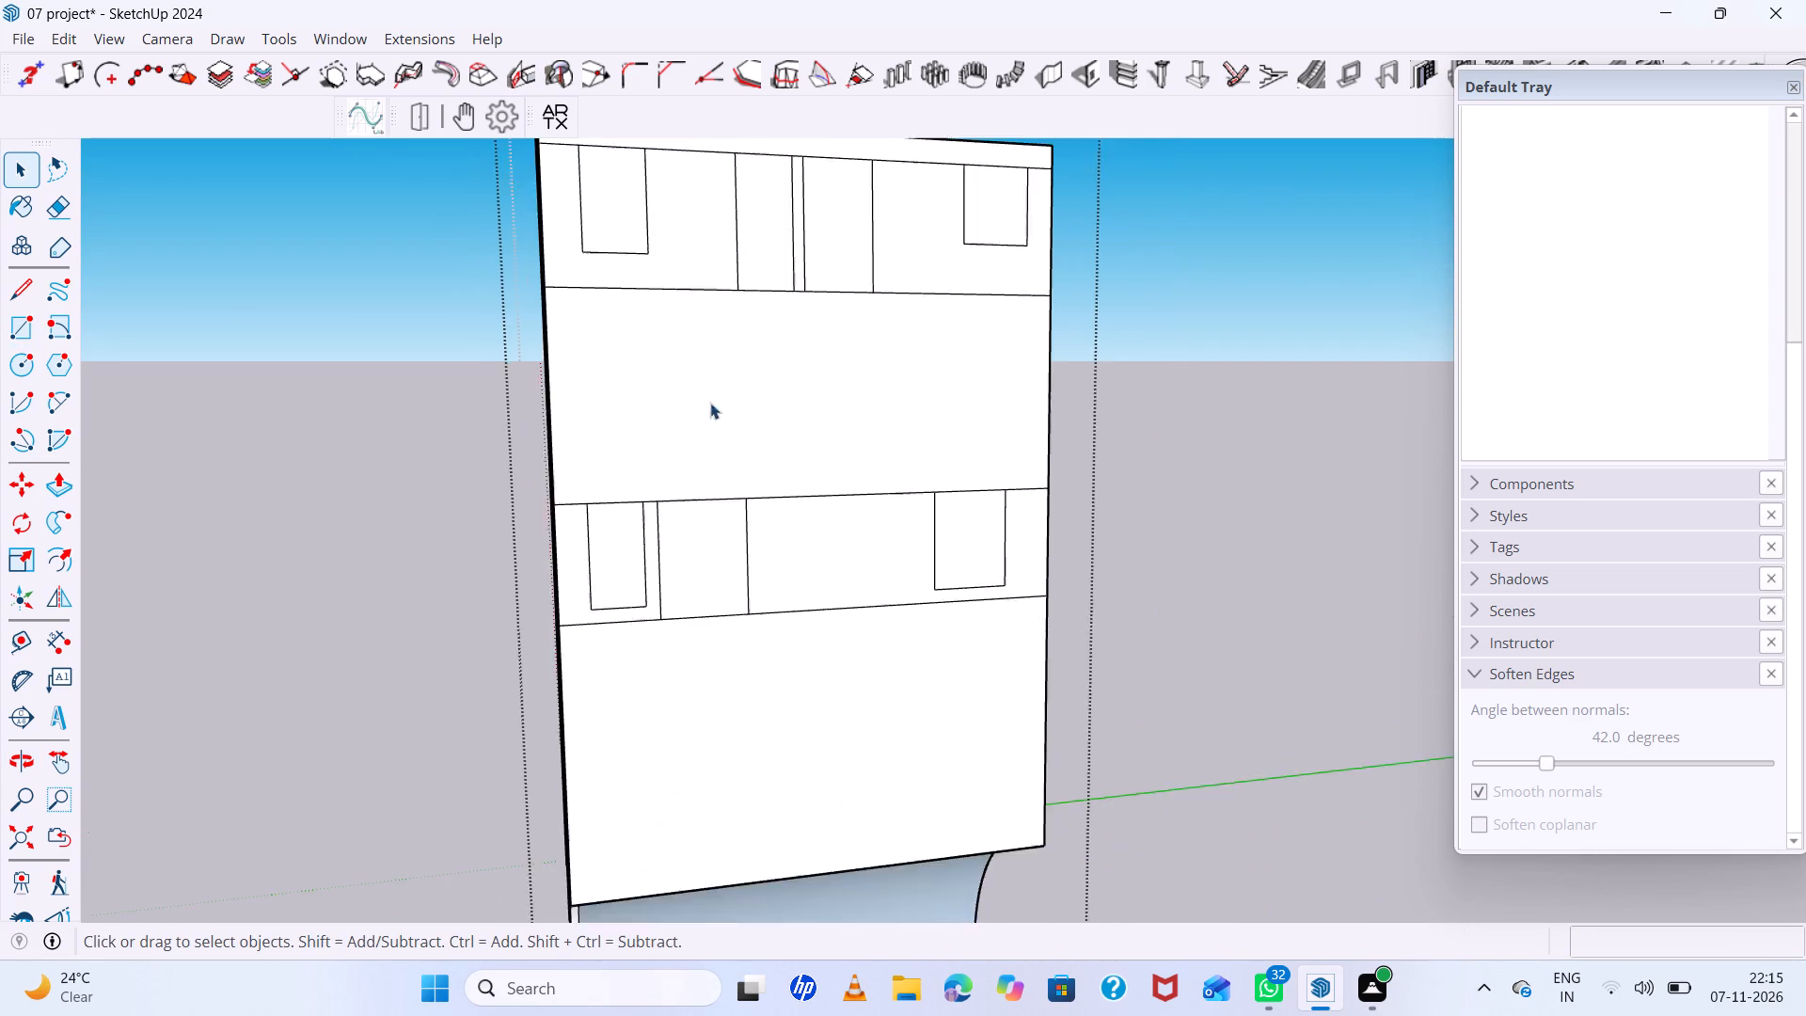
scroll(710, 403, "down", 2)
scroll(645, 276, "up", 10)
scroll(729, 270, "up", 3)
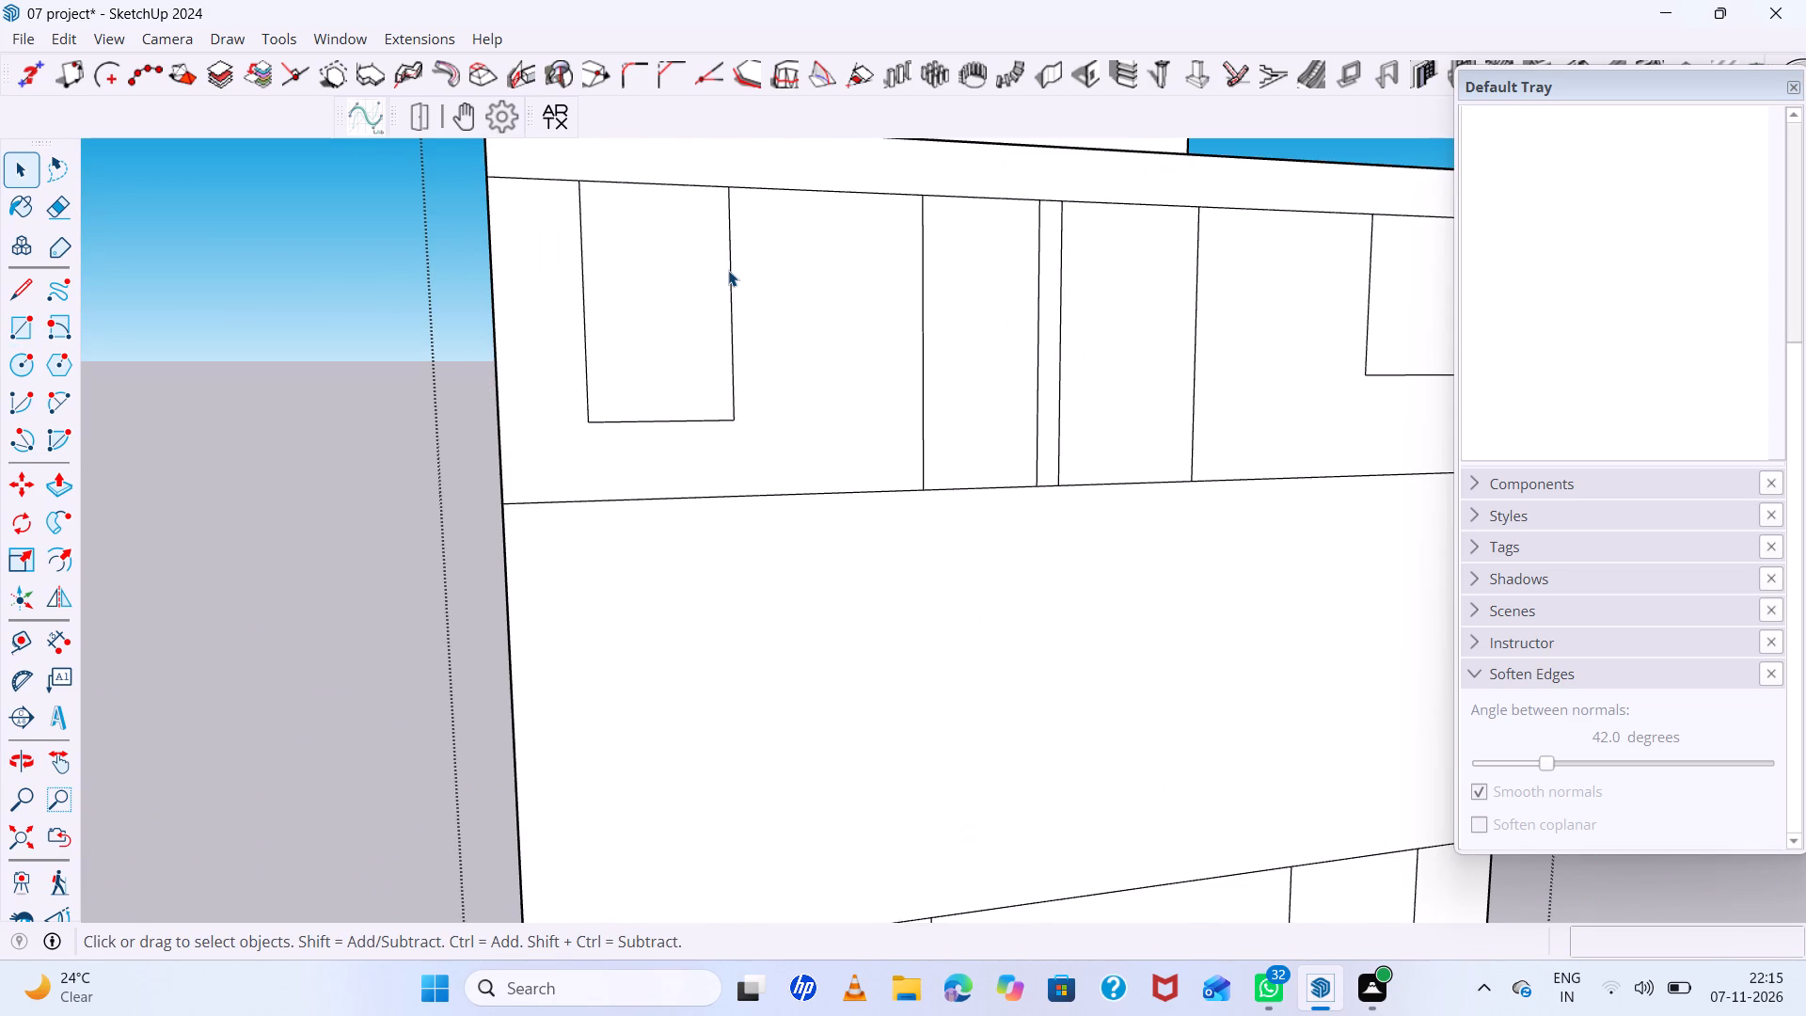
key("l")
left_click(672, 182)
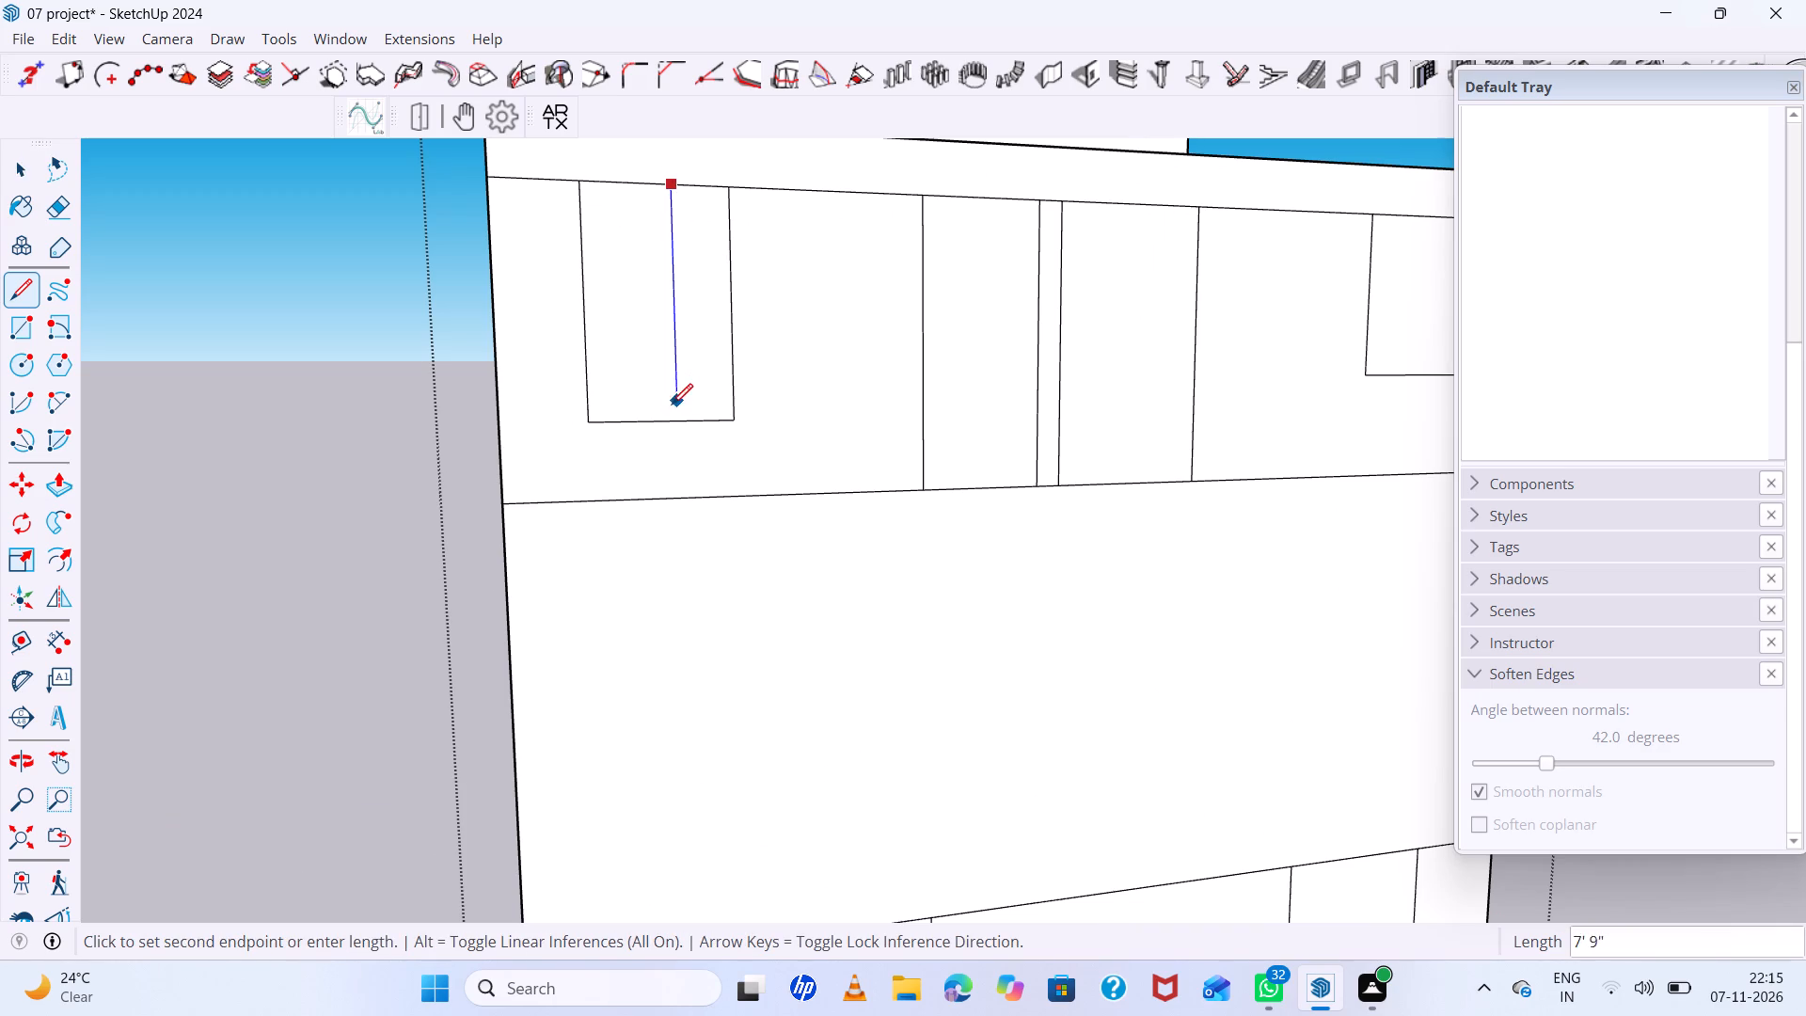
left_click(674, 421)
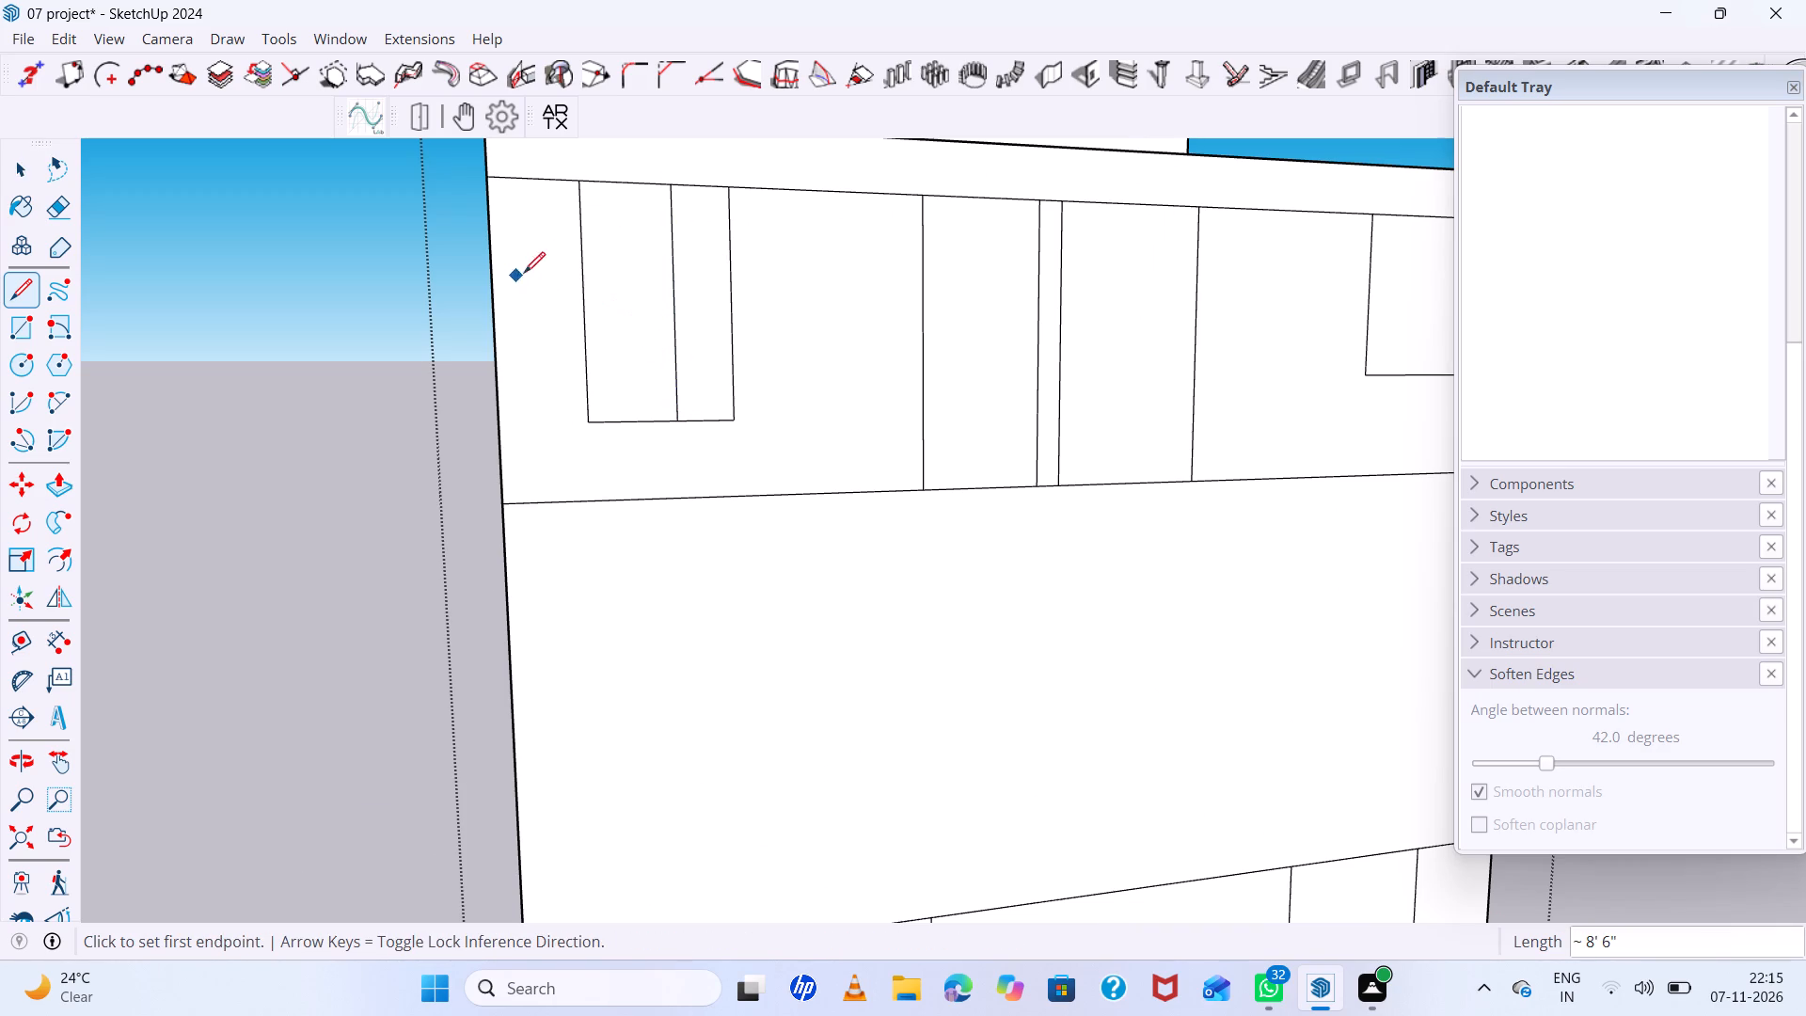
left_click(583, 272)
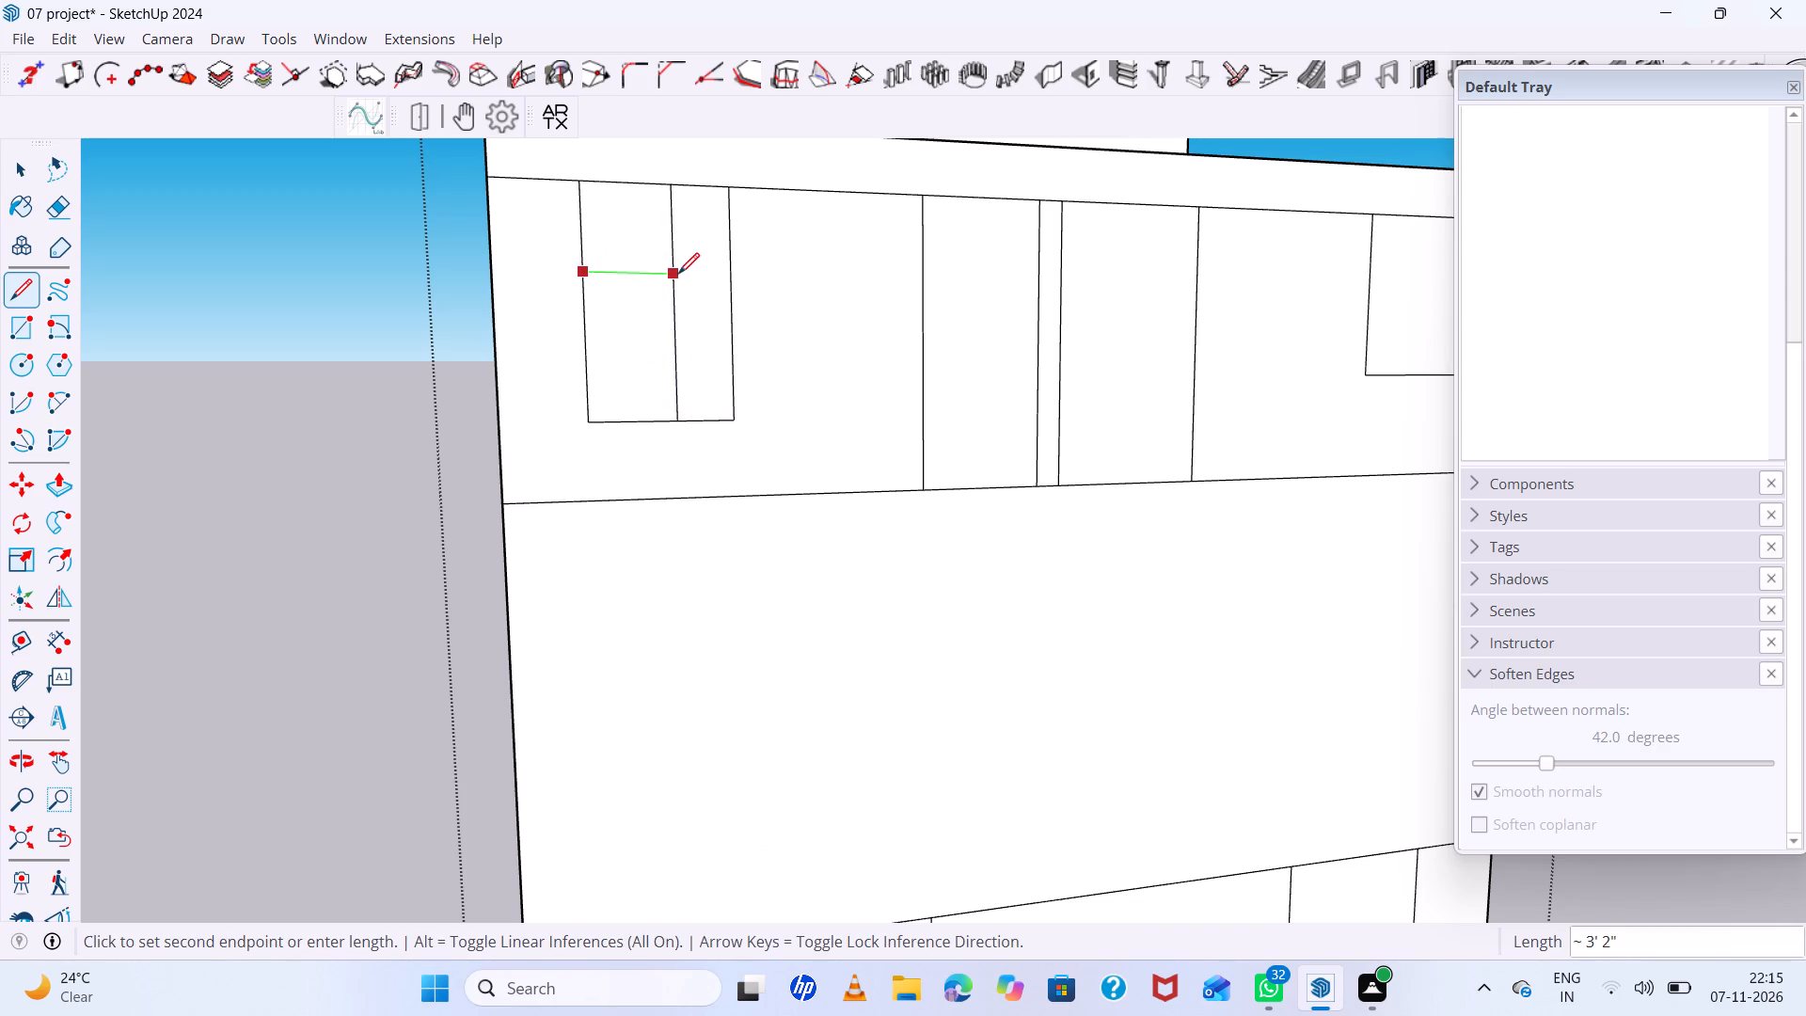
left_click(678, 274)
Erase the surplus edges of the divided front rectangle, keeping only the small upper front compartment about 3' 2" wide.
key("e")
left_click_drag(761, 352, 656, 382)
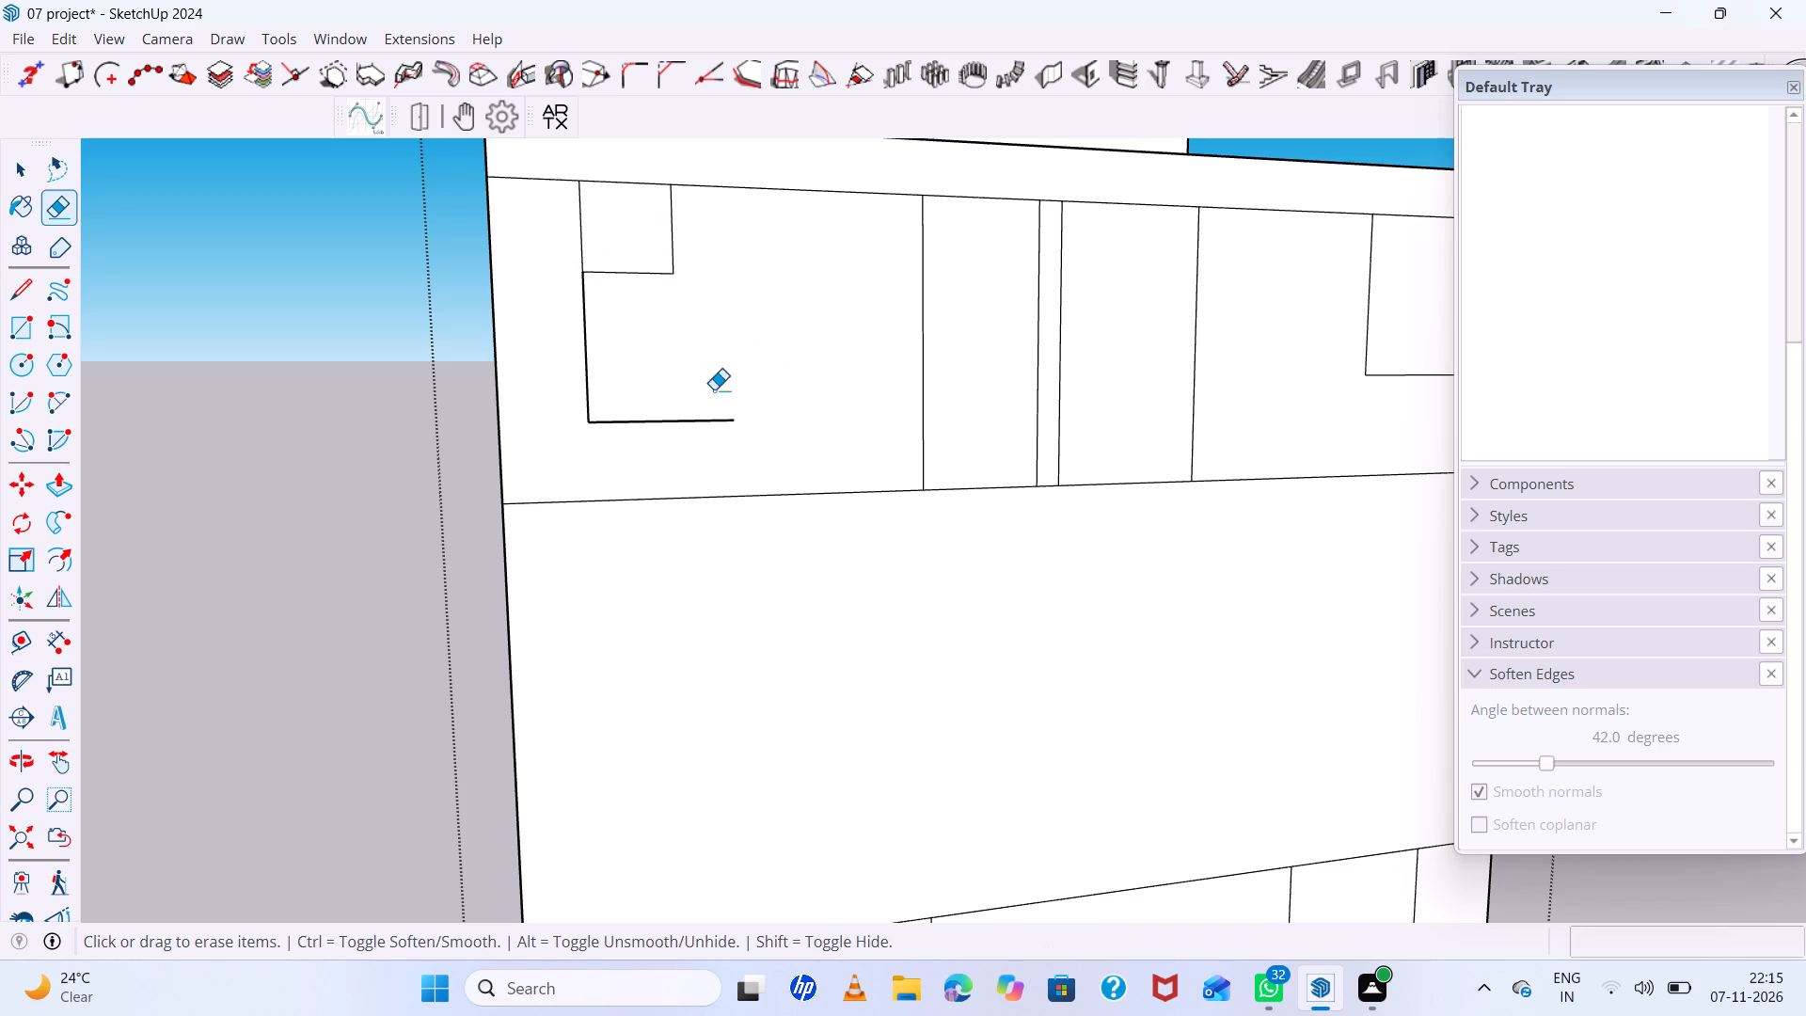
left_click_drag(707, 389, 652, 421)
left_click(652, 421)
left_click_drag(629, 382, 565, 368)
Draw a narrow rectangle hanging from the lower band's top line, between the wide full-height rectangle and the rear rectangle.
scroll(594, 358, "down", 5)
scroll(727, 420, "down", 6)
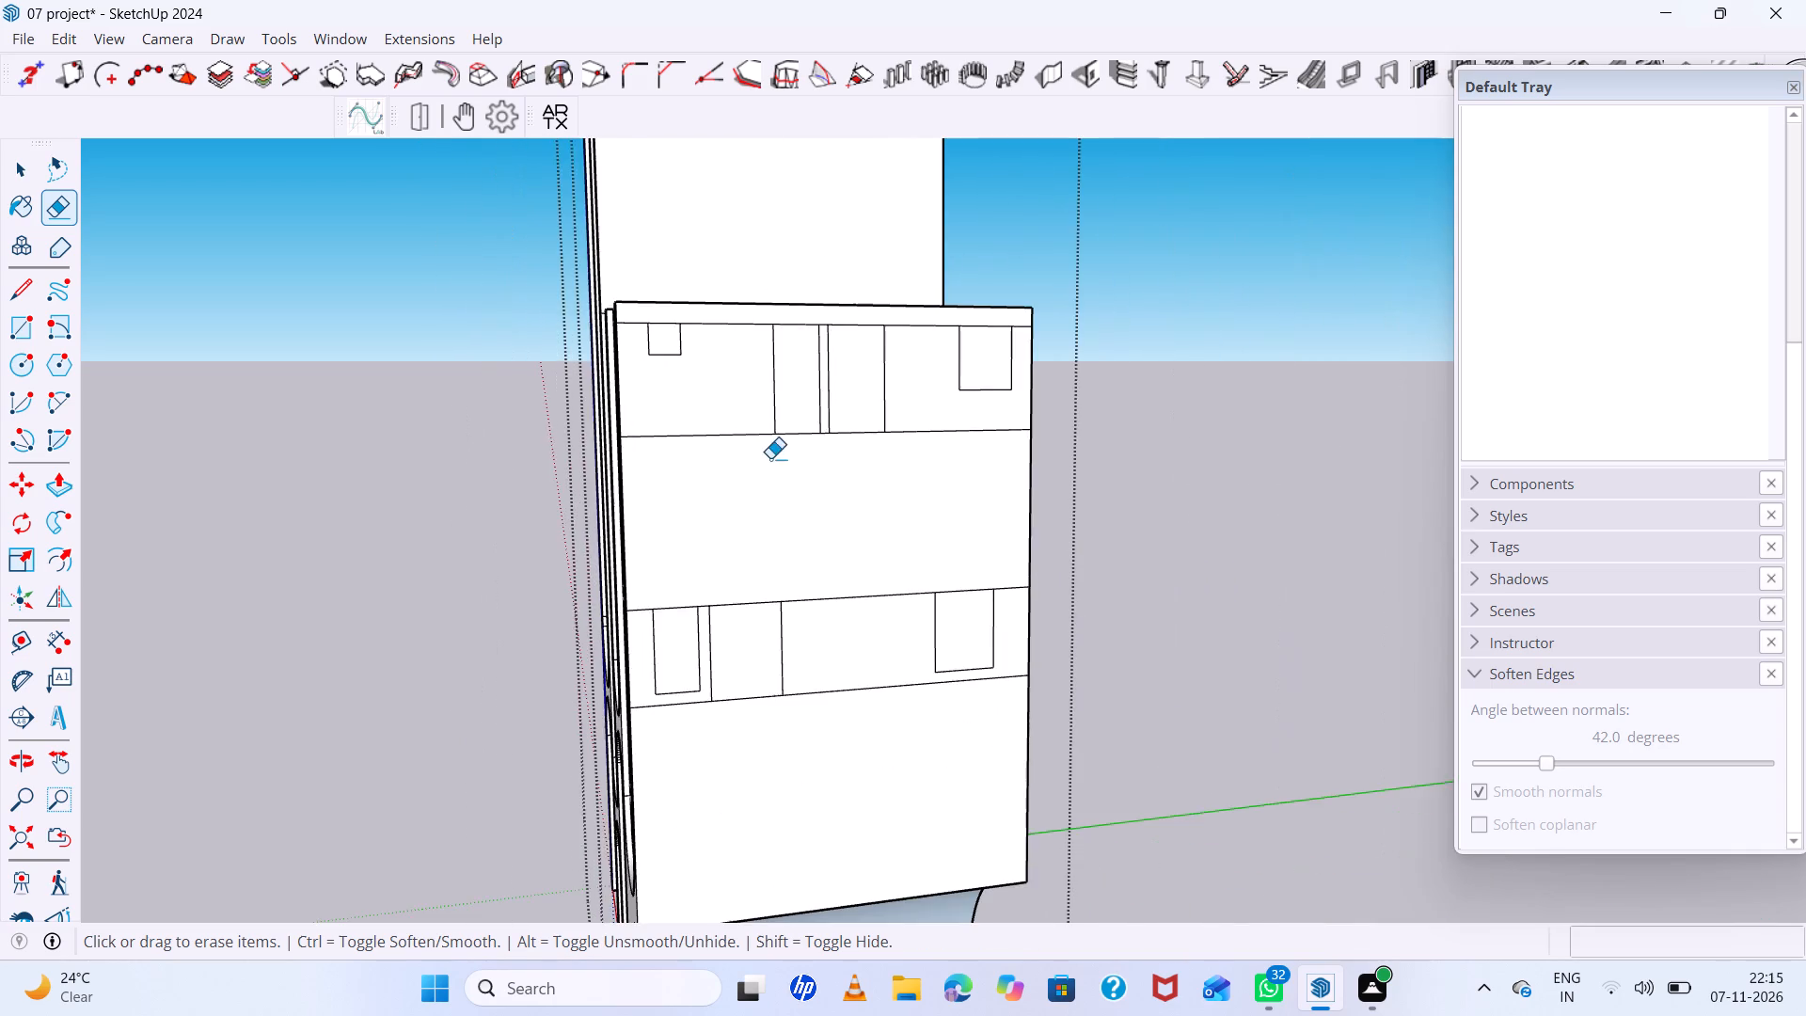
middle_click_drag(770, 458, 731, 472)
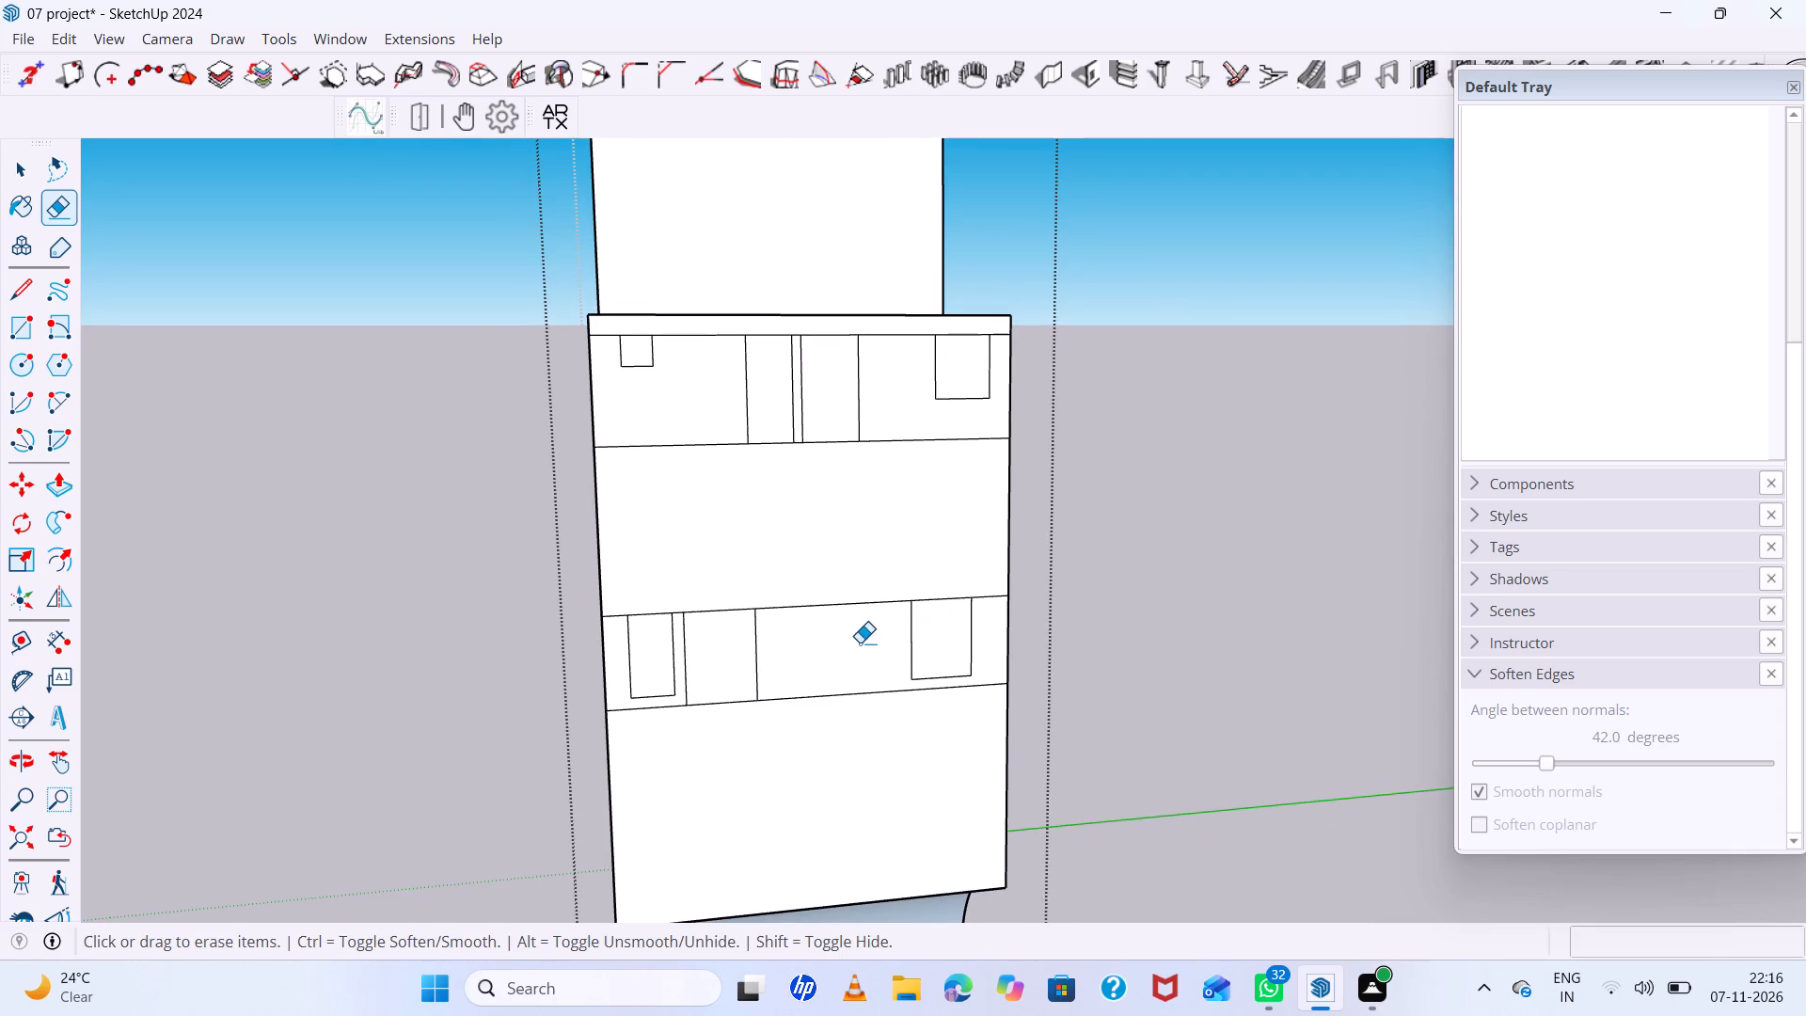
key("r")
scroll(868, 625, "up", 4)
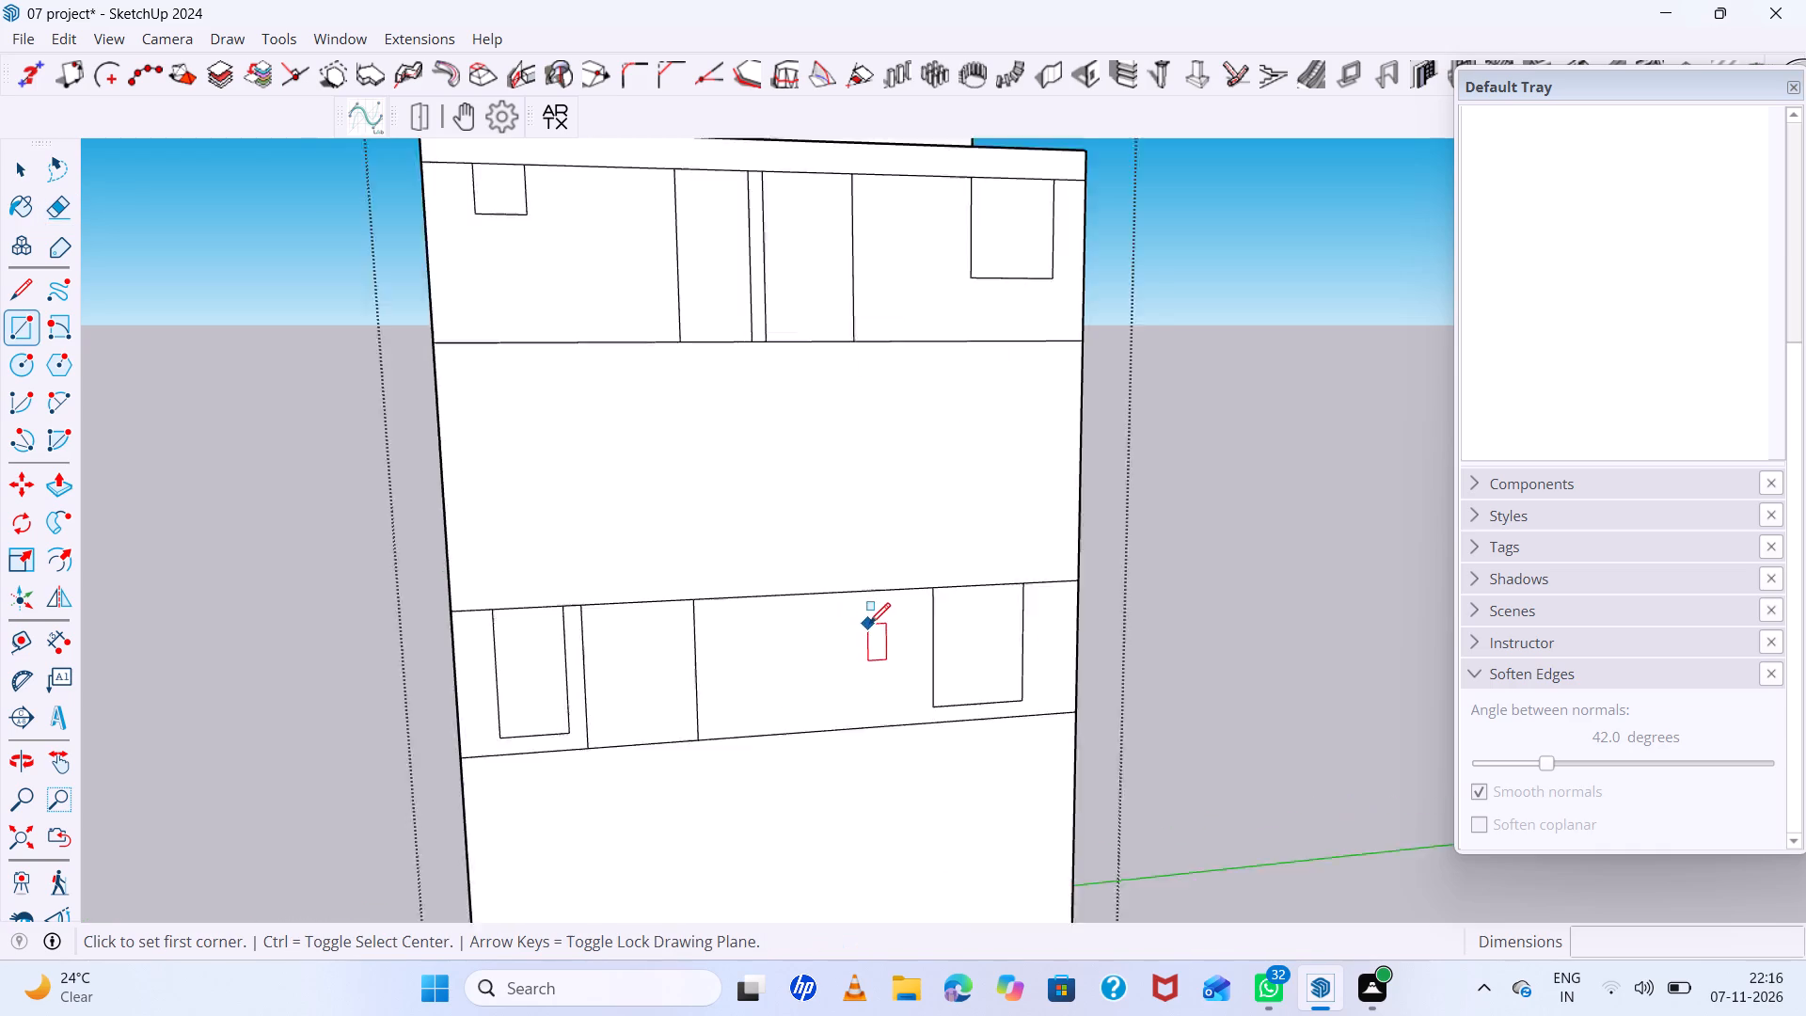
scroll(869, 624, "up", 1)
left_click(824, 590)
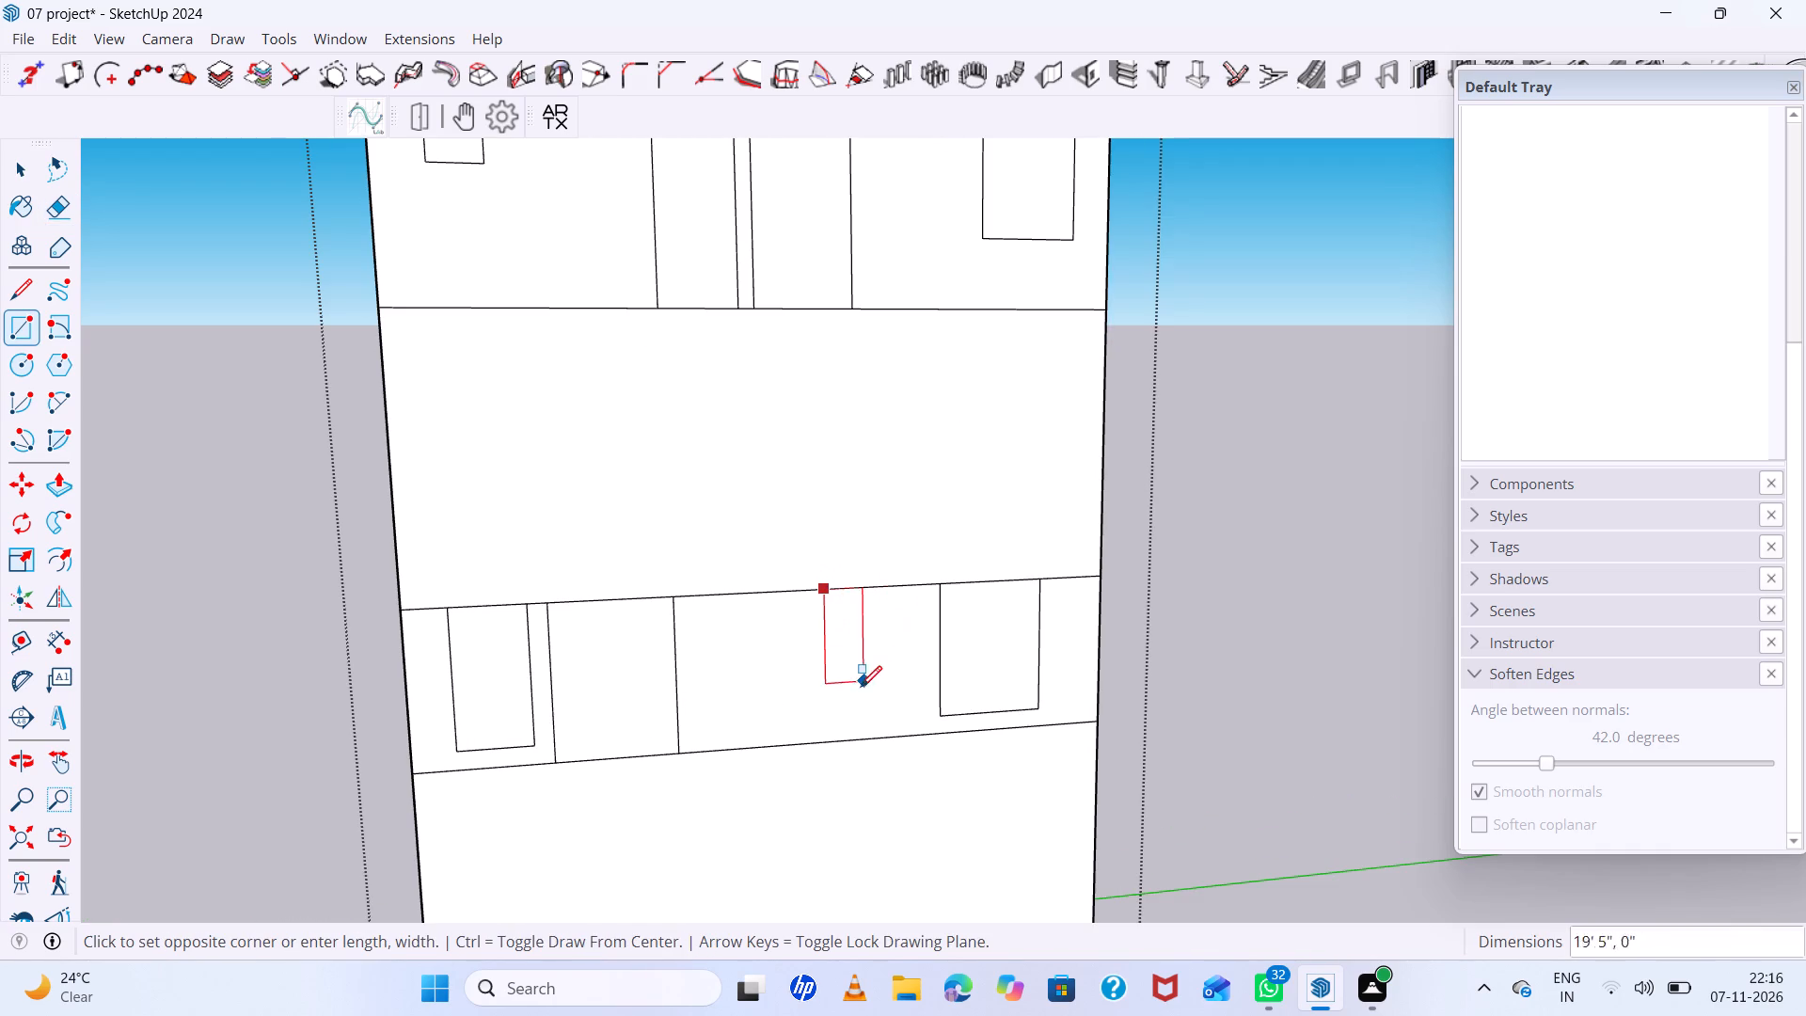
left_click(873, 712)
scroll(849, 652, "down", 6)
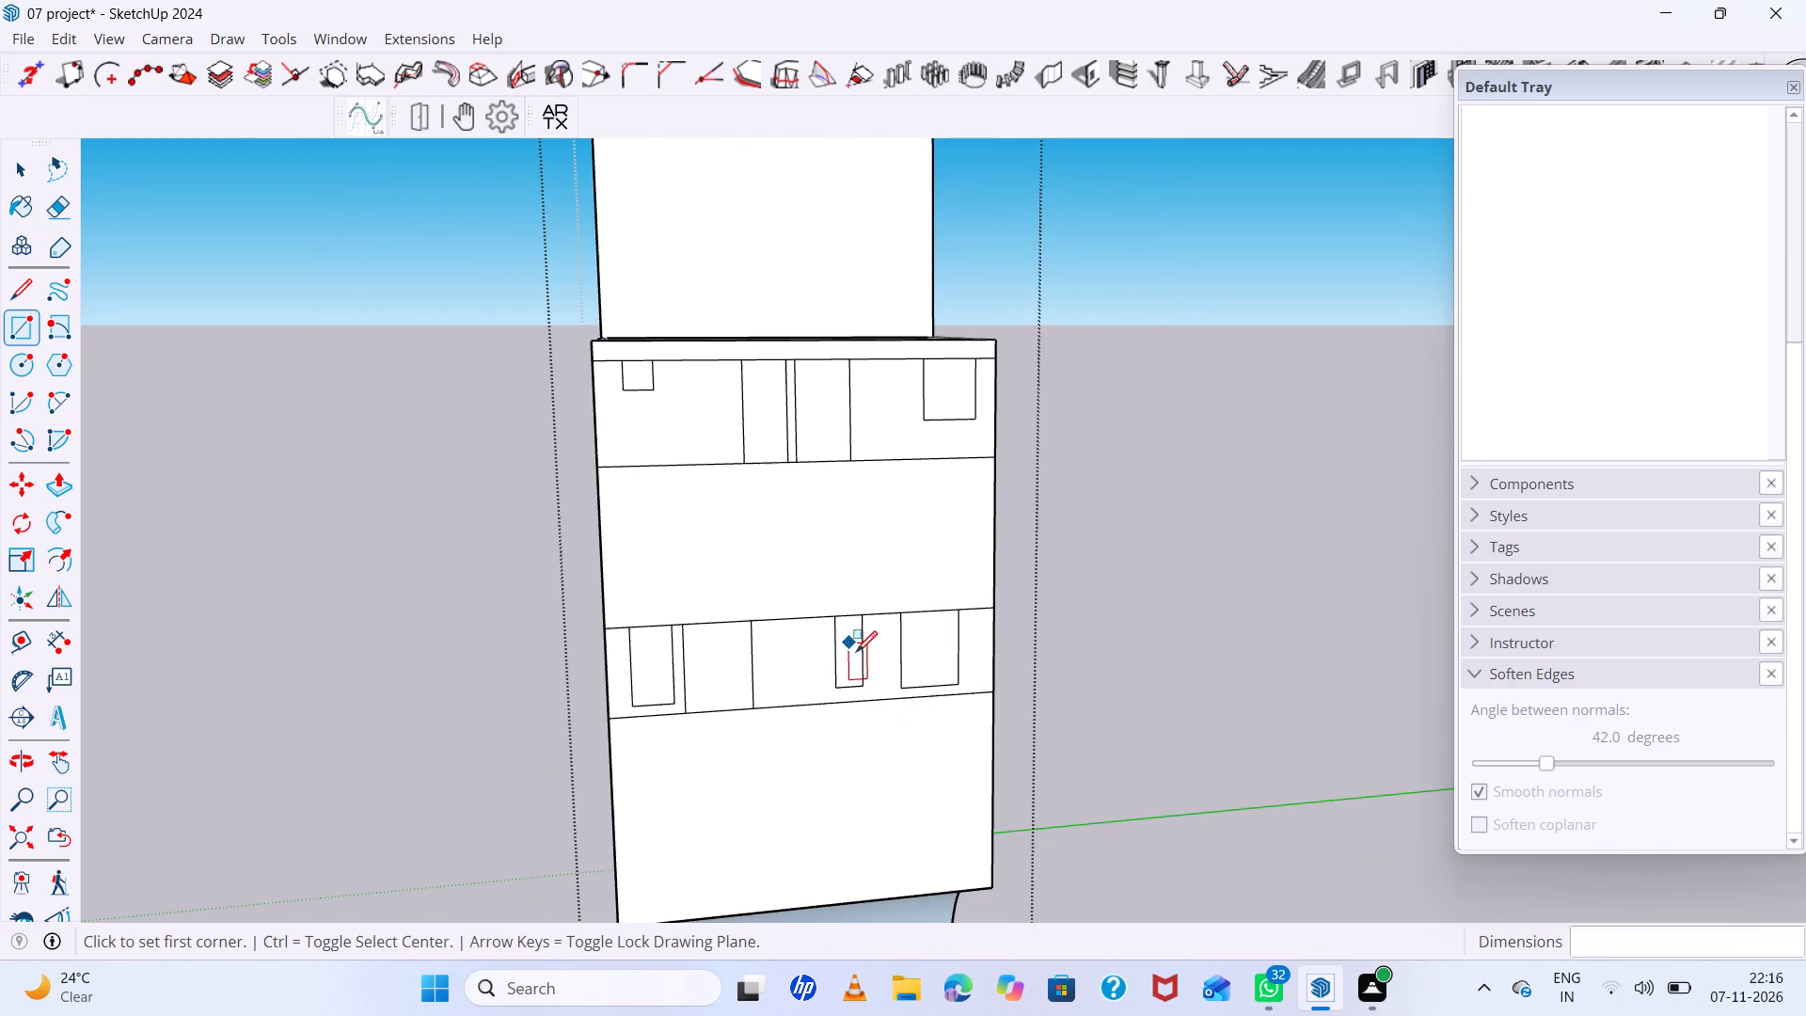
key("space")
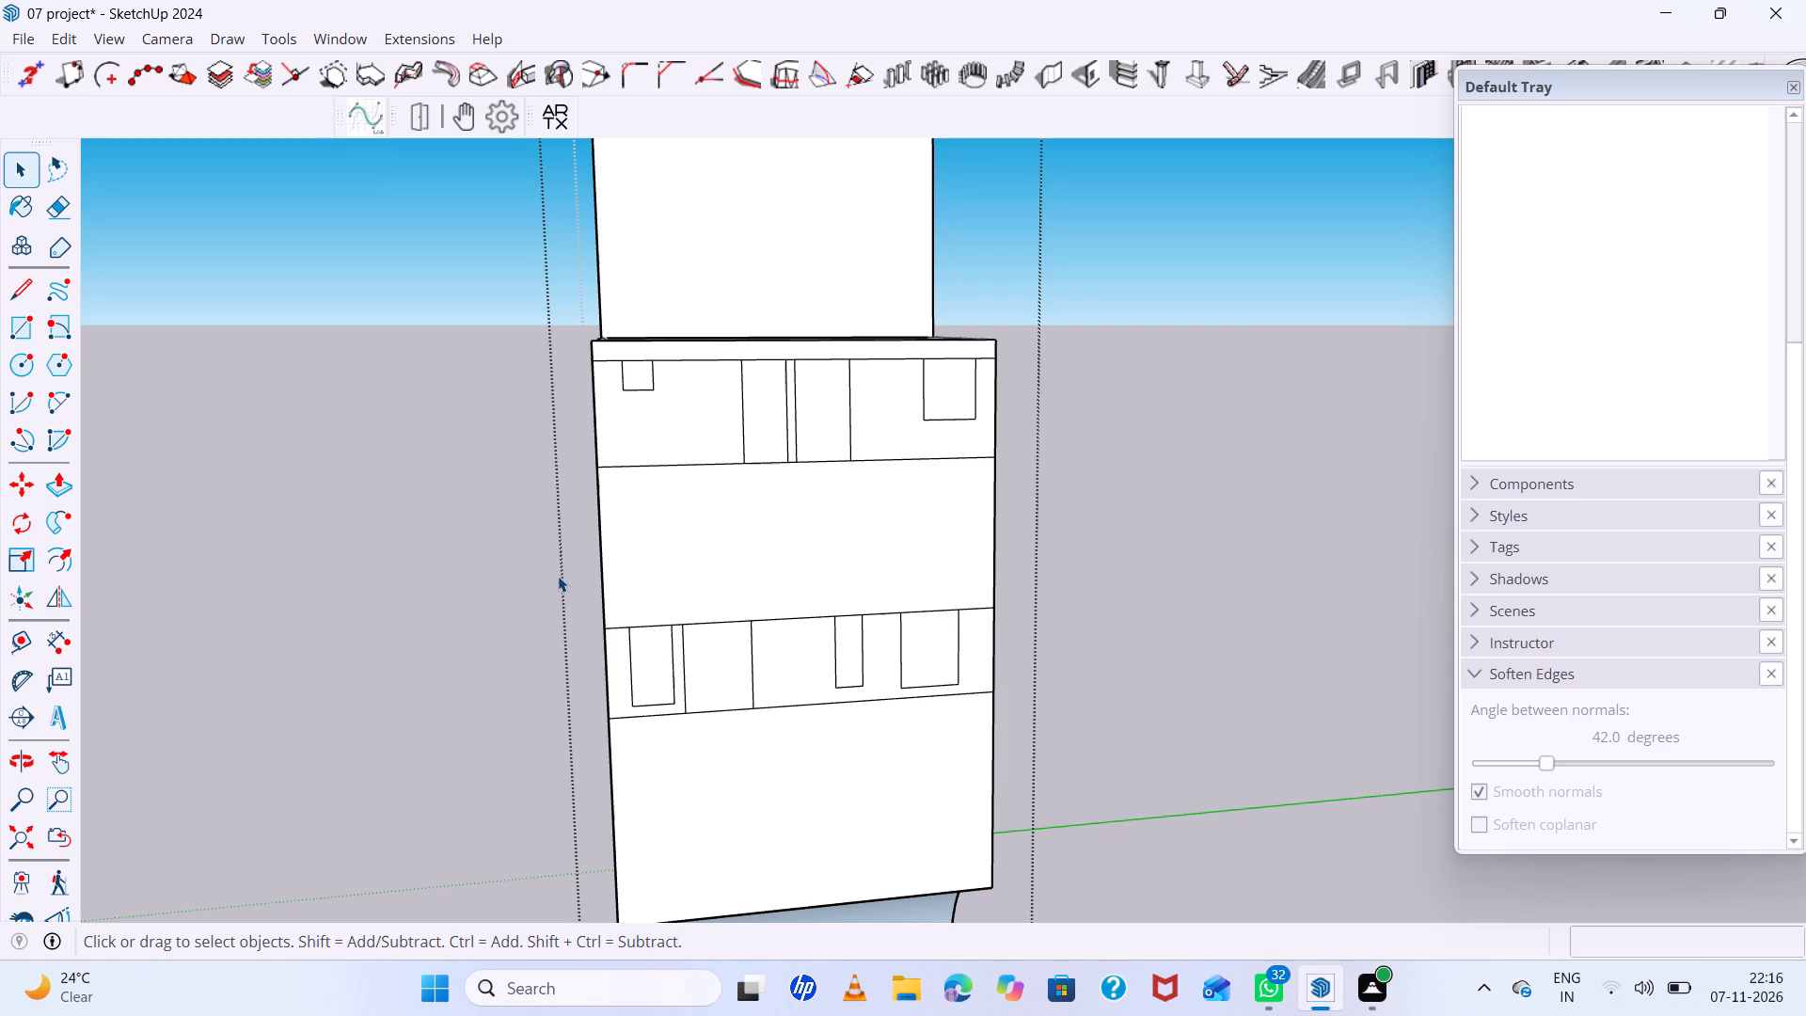
Draw a semicircular arc bulging down about 2' 4" from the bottom edge of the lower band's front rectangle.
scroll(562, 564, "down", 4)
scroll(706, 635, "up", 6)
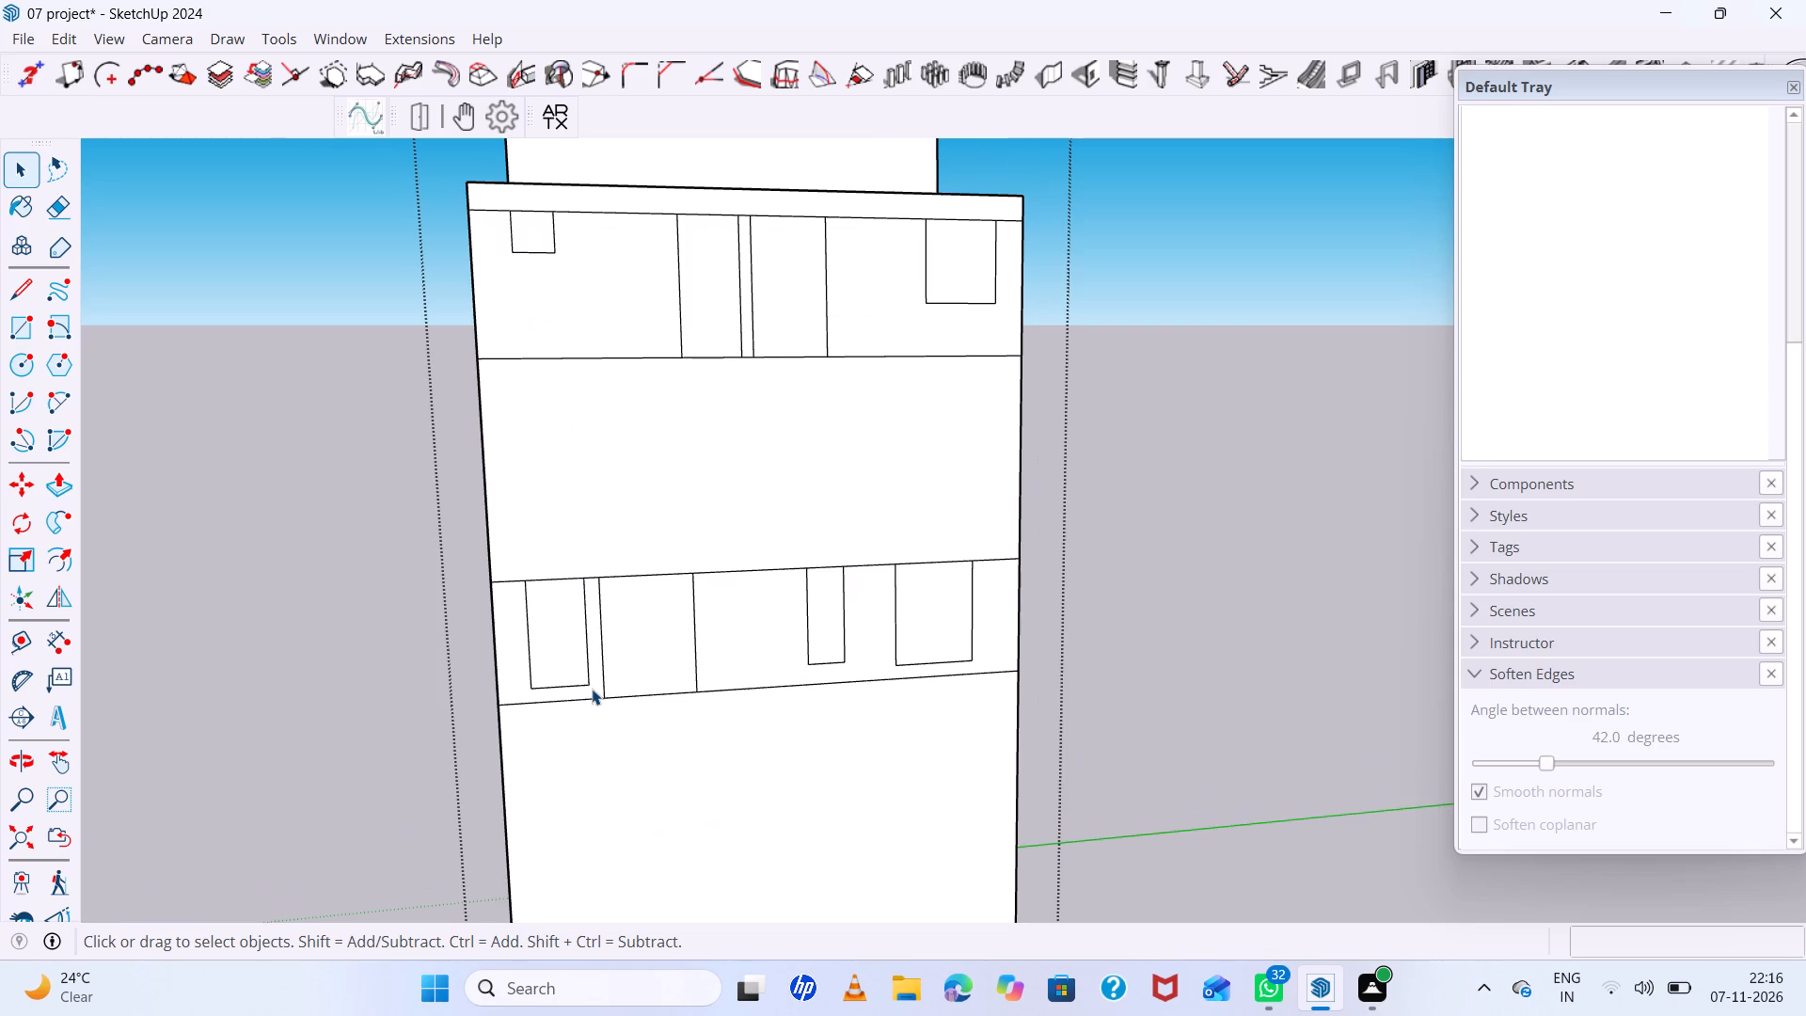
key("a")
scroll(562, 764, "up", 6)
scroll(562, 676, "up", 3)
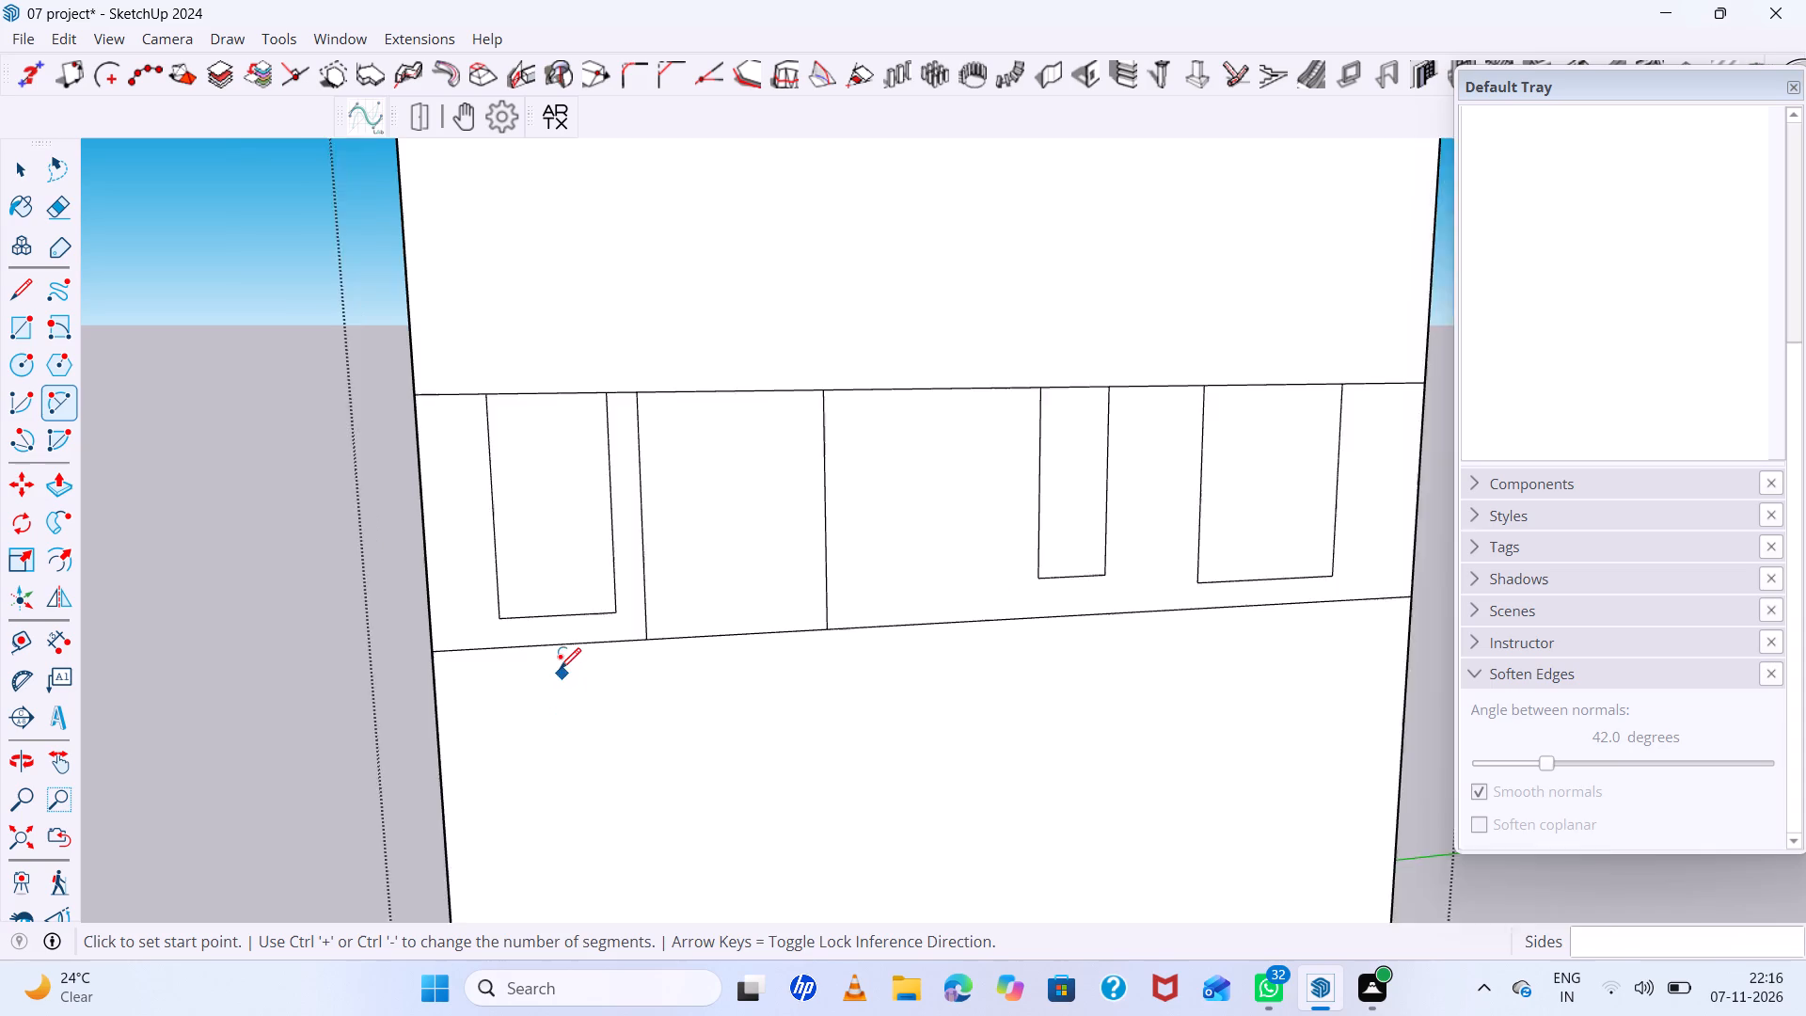
scroll(560, 669, "up", 2)
left_click(469, 590)
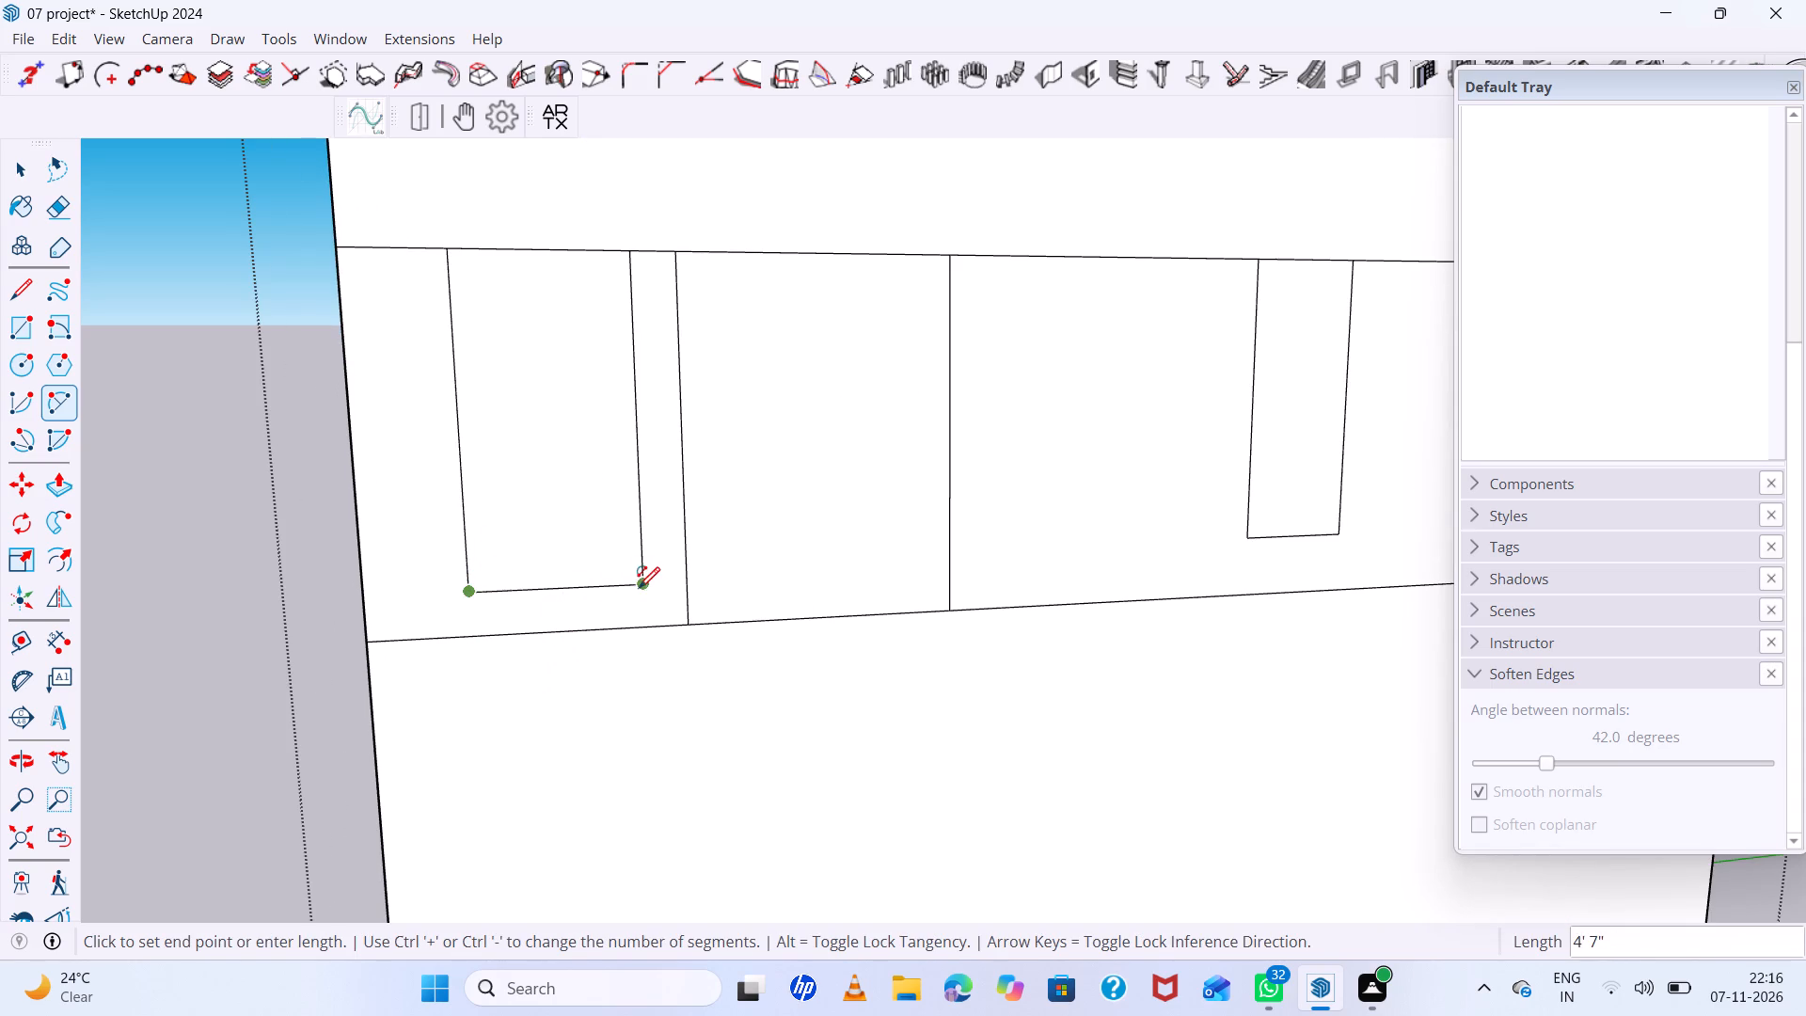
left_click(642, 587)
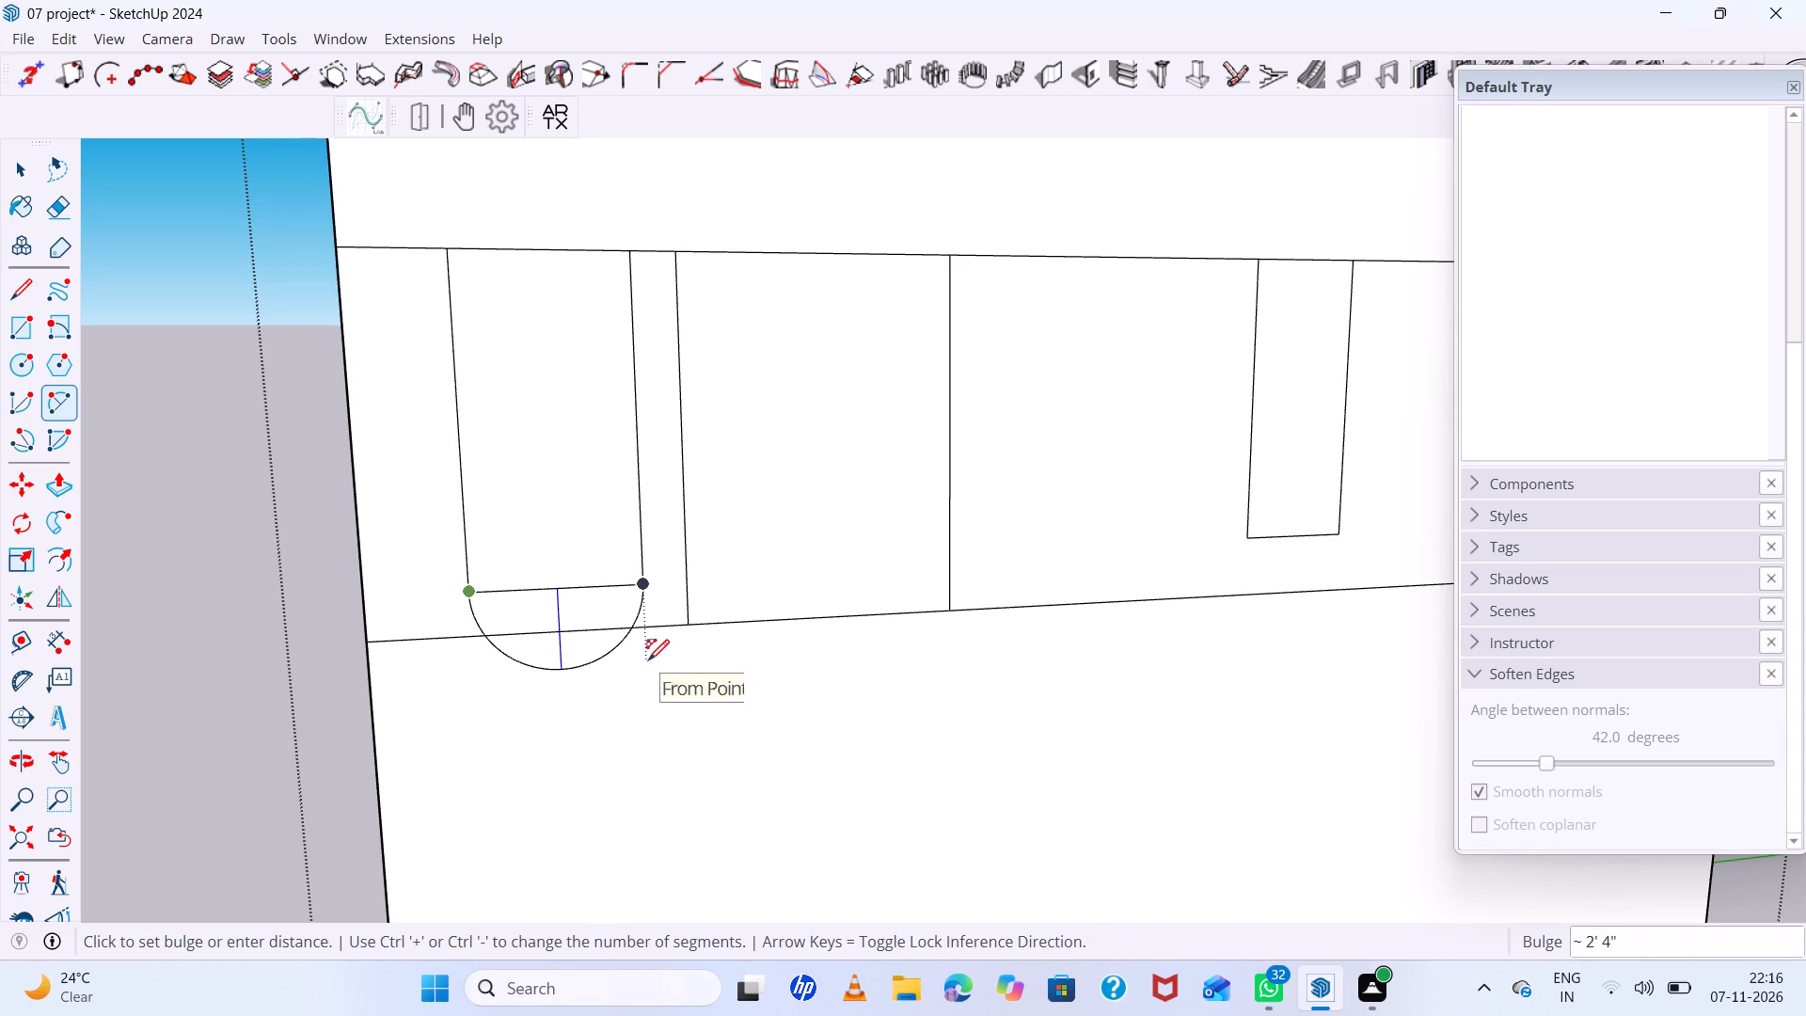
left_click(648, 660)
Draw a semicircular arc bulging down about 4' 1" below the lower band's wide full-height rectangle.
left_click(687, 627)
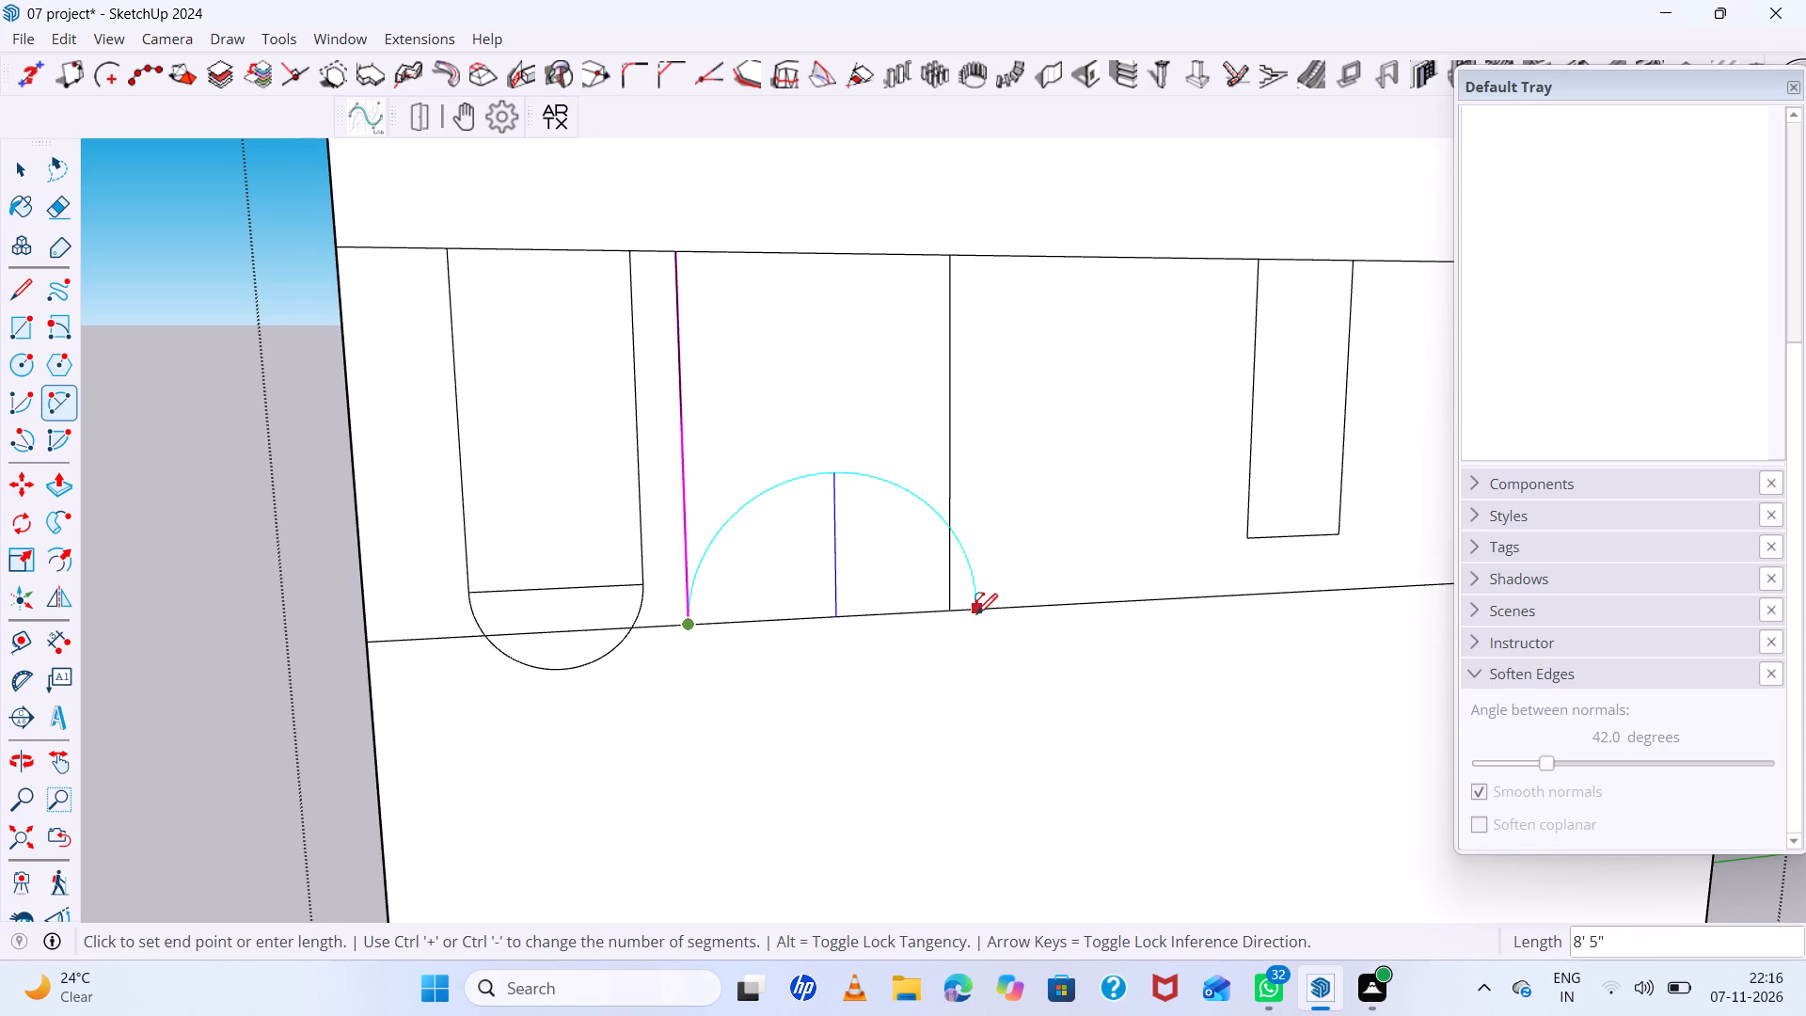
left_click(950, 611)
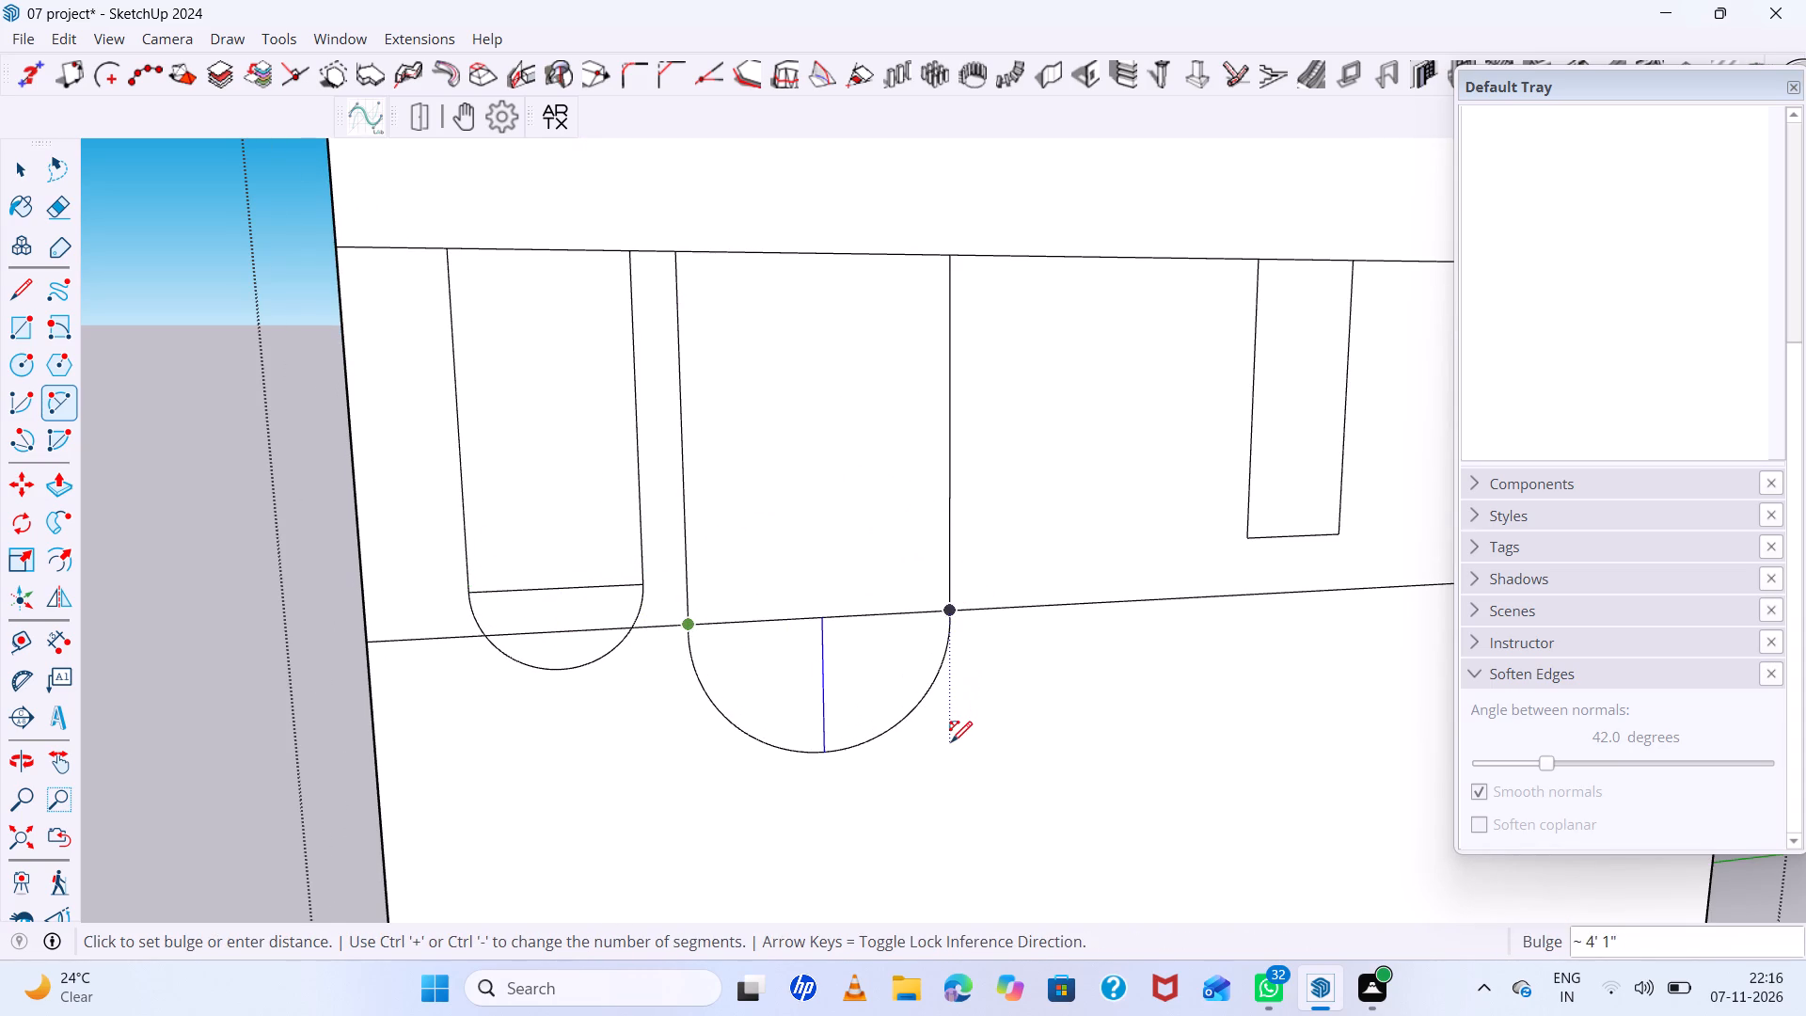
left_click(947, 730)
Draw a semicircular arc bulging down about 3' 10" from the bottom edge of the lower band's rear rectangle.
scroll(718, 681, "down", 6)
scroll(561, 611, "down", 1)
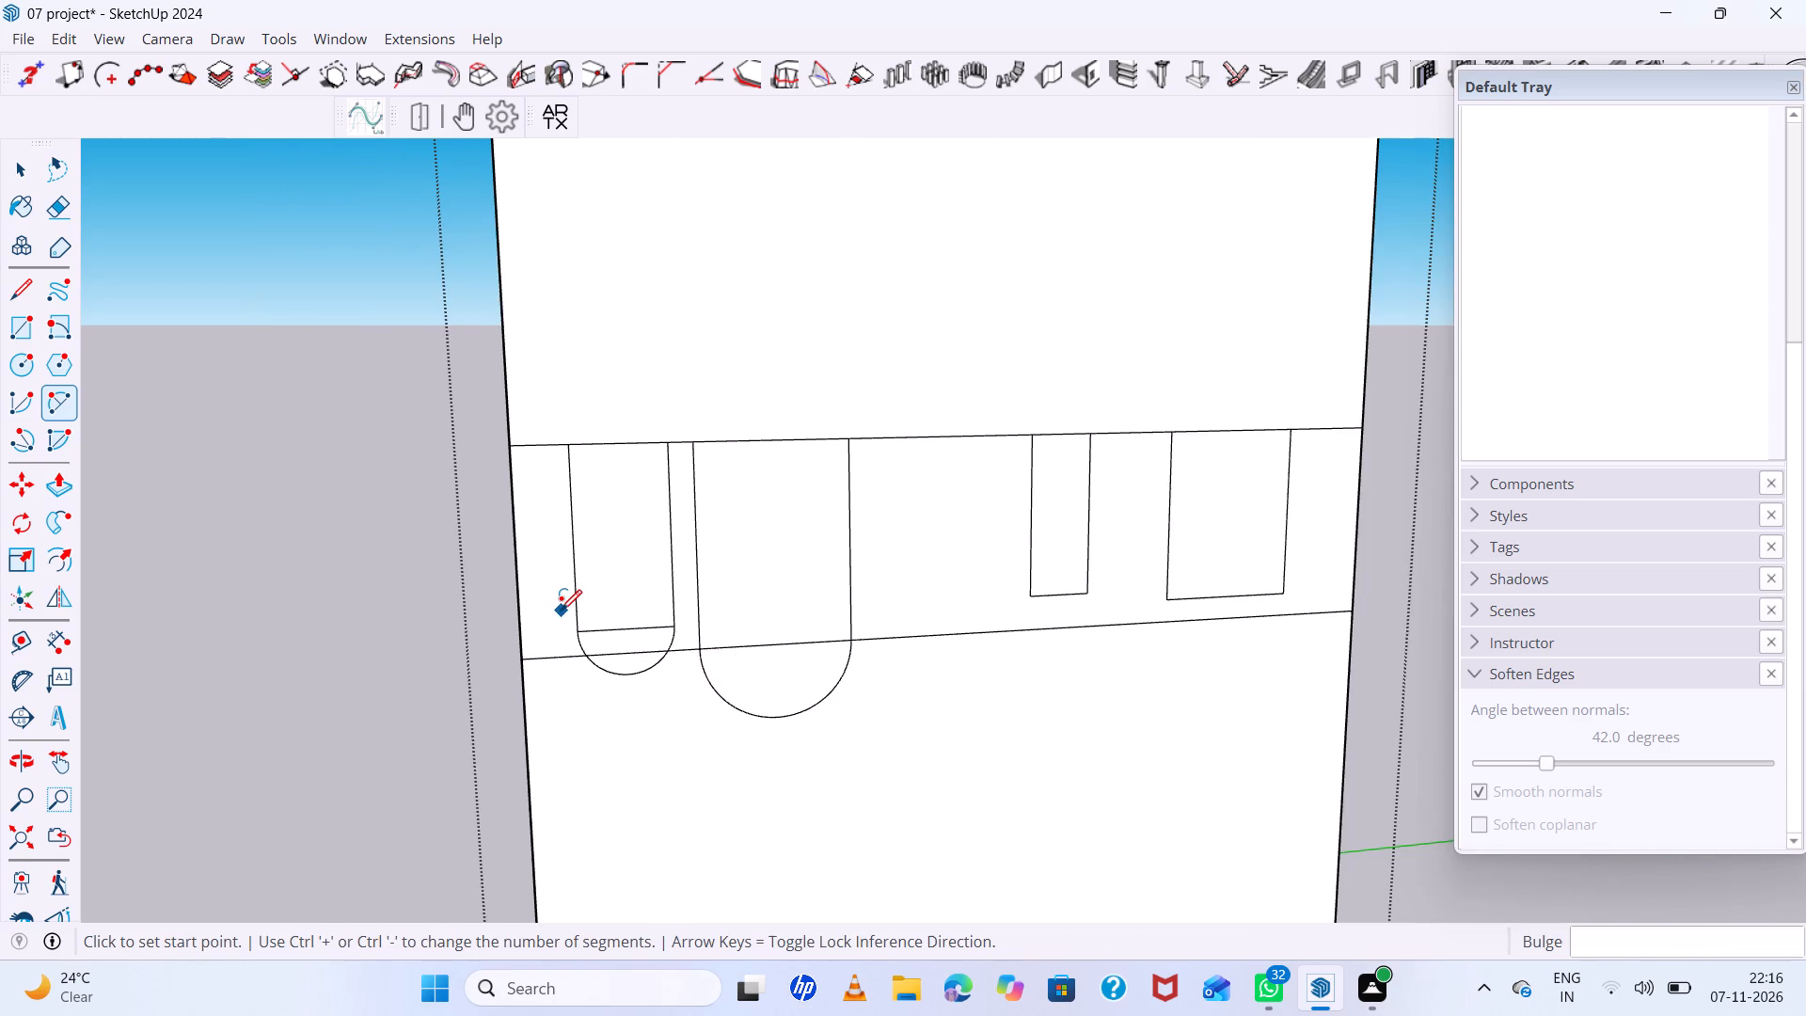
scroll(561, 611, "down", 2)
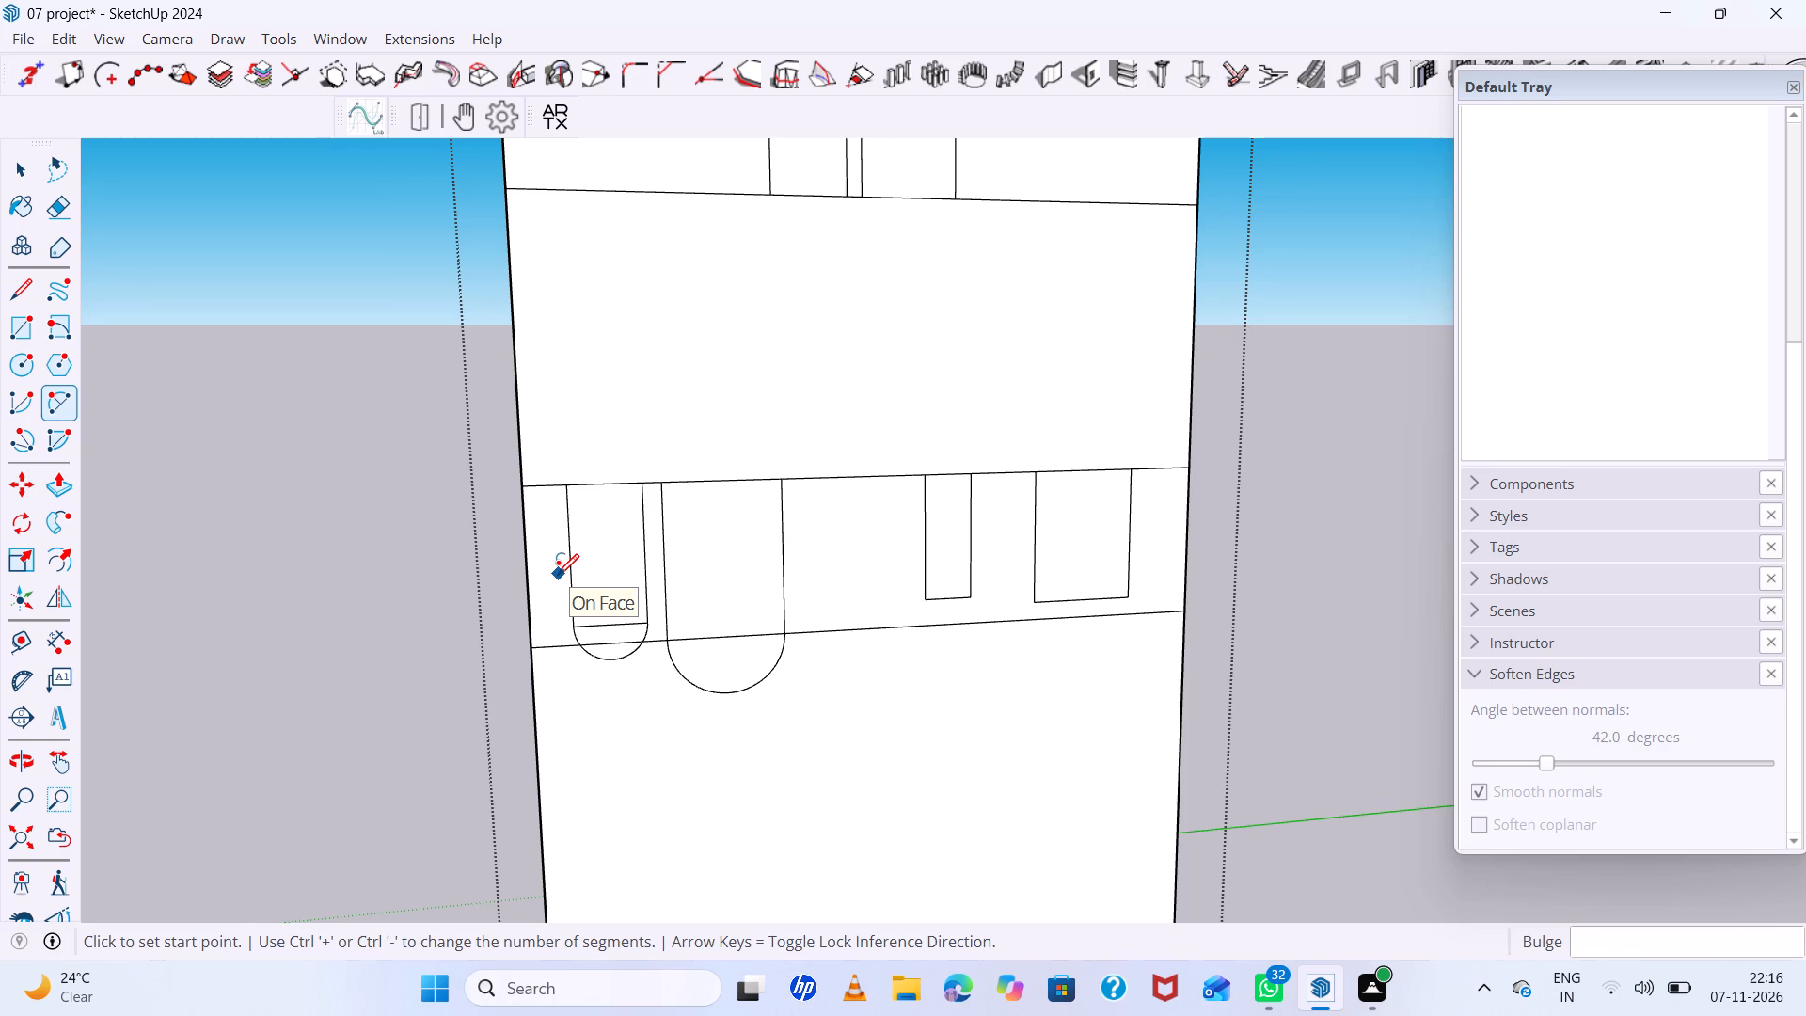
scroll(994, 608, "up", 4)
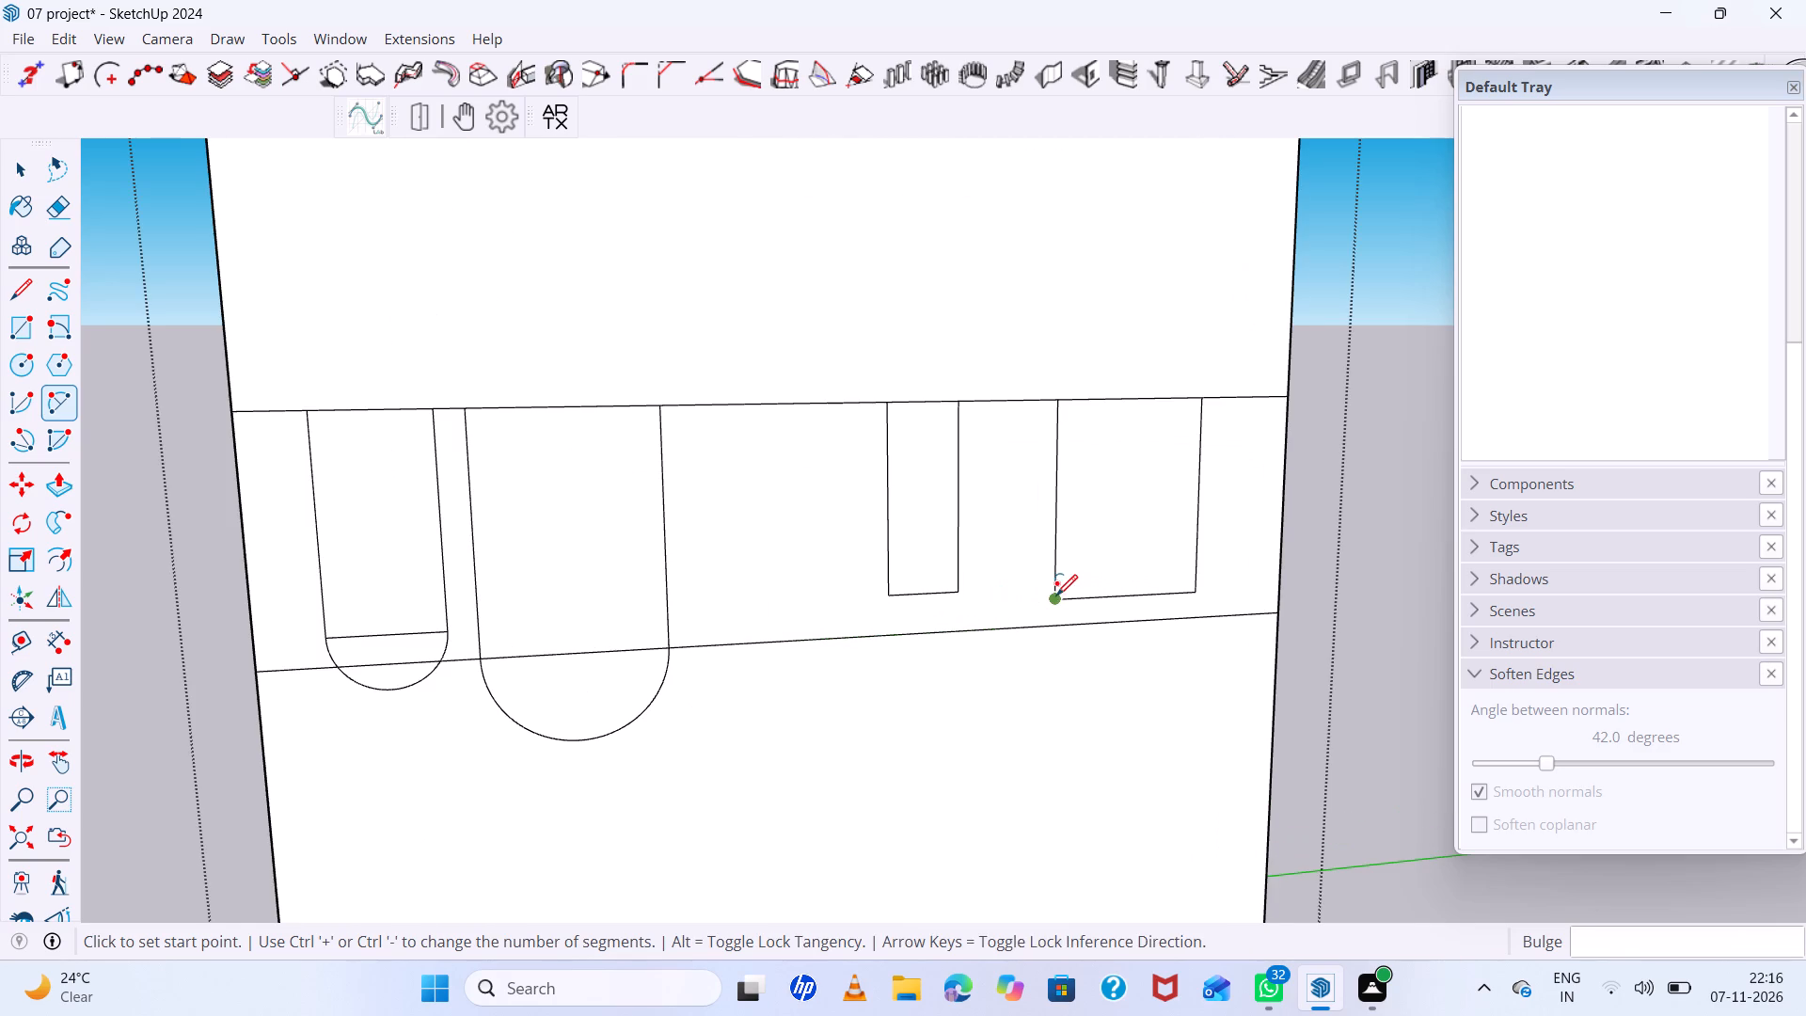
left_click(1056, 595)
left_click(1197, 595)
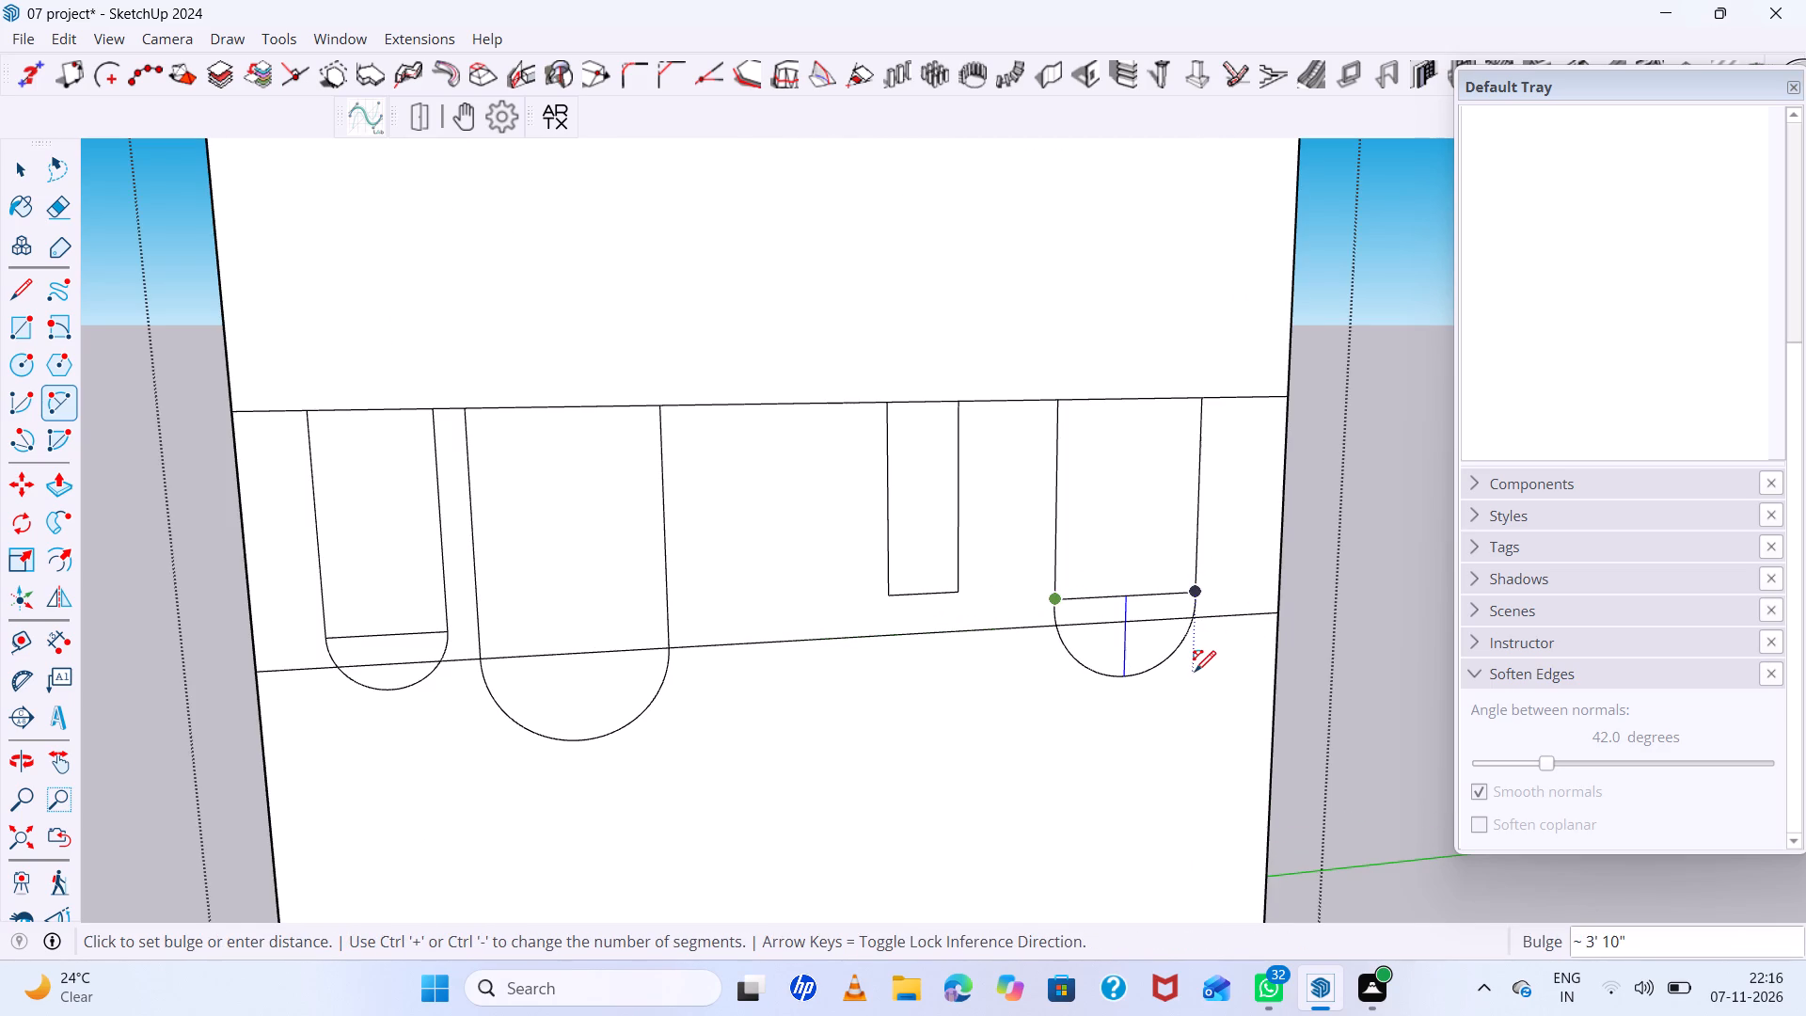
left_click(1188, 659)
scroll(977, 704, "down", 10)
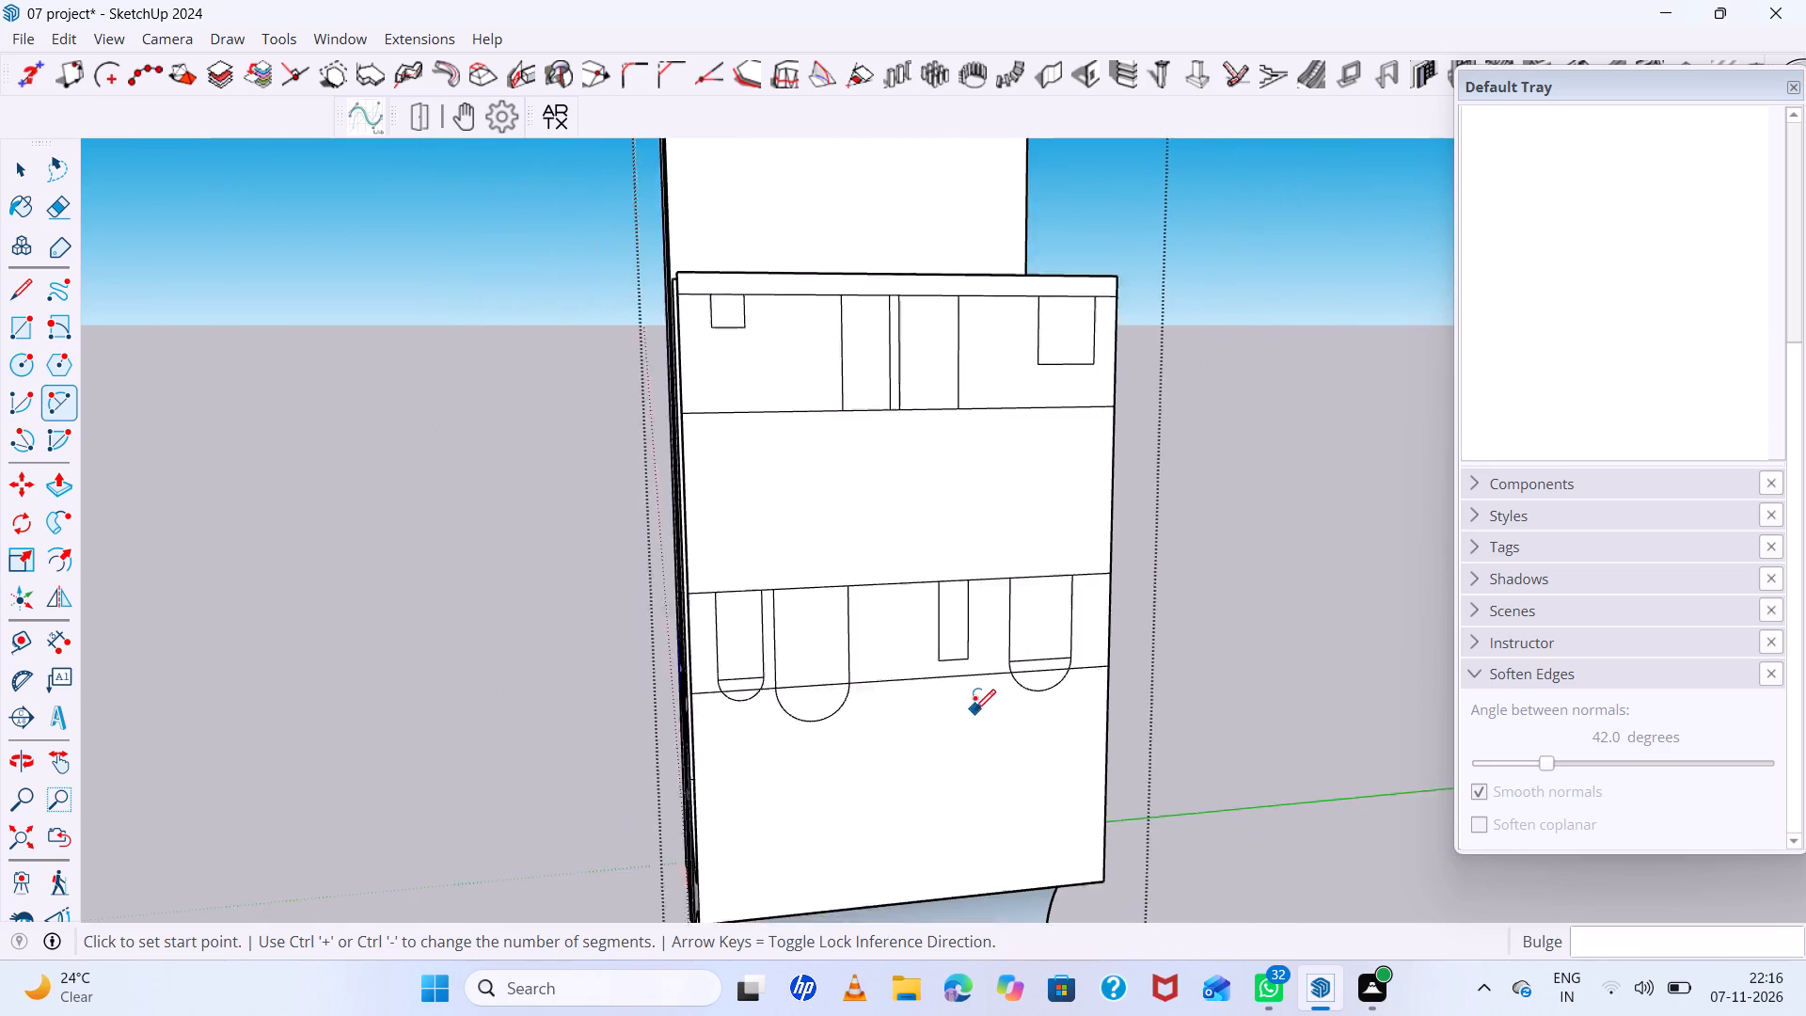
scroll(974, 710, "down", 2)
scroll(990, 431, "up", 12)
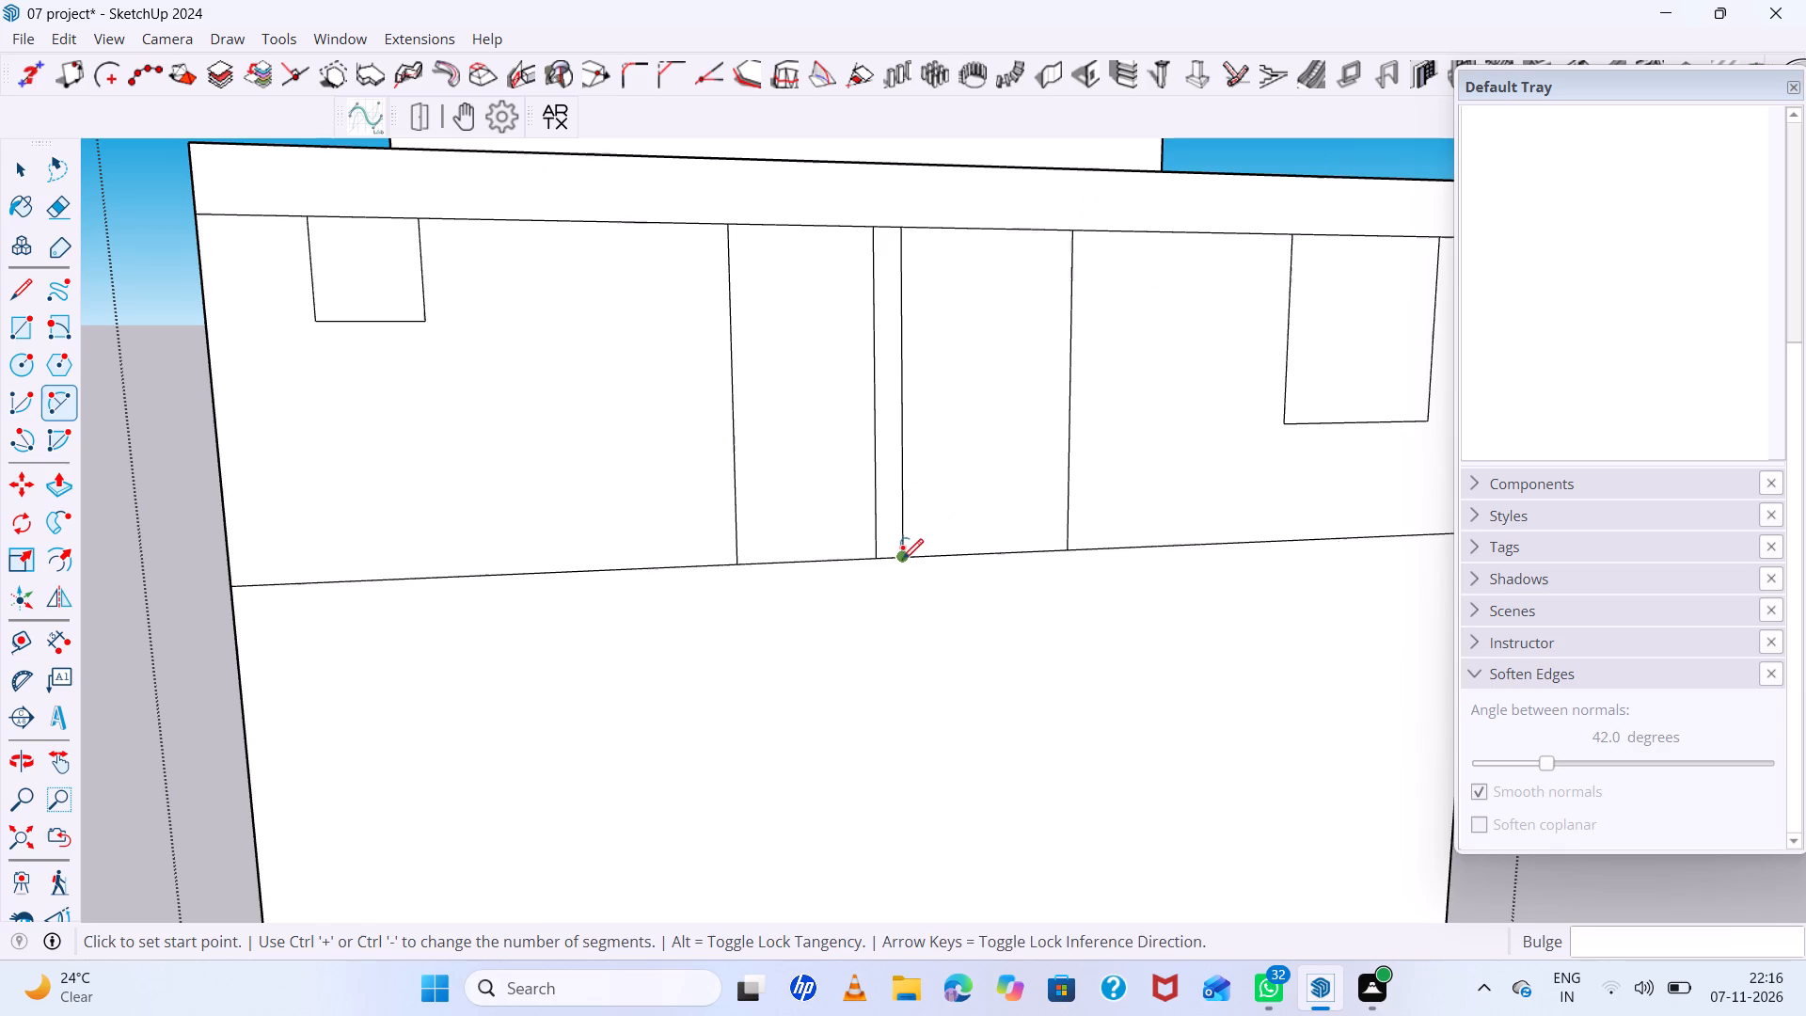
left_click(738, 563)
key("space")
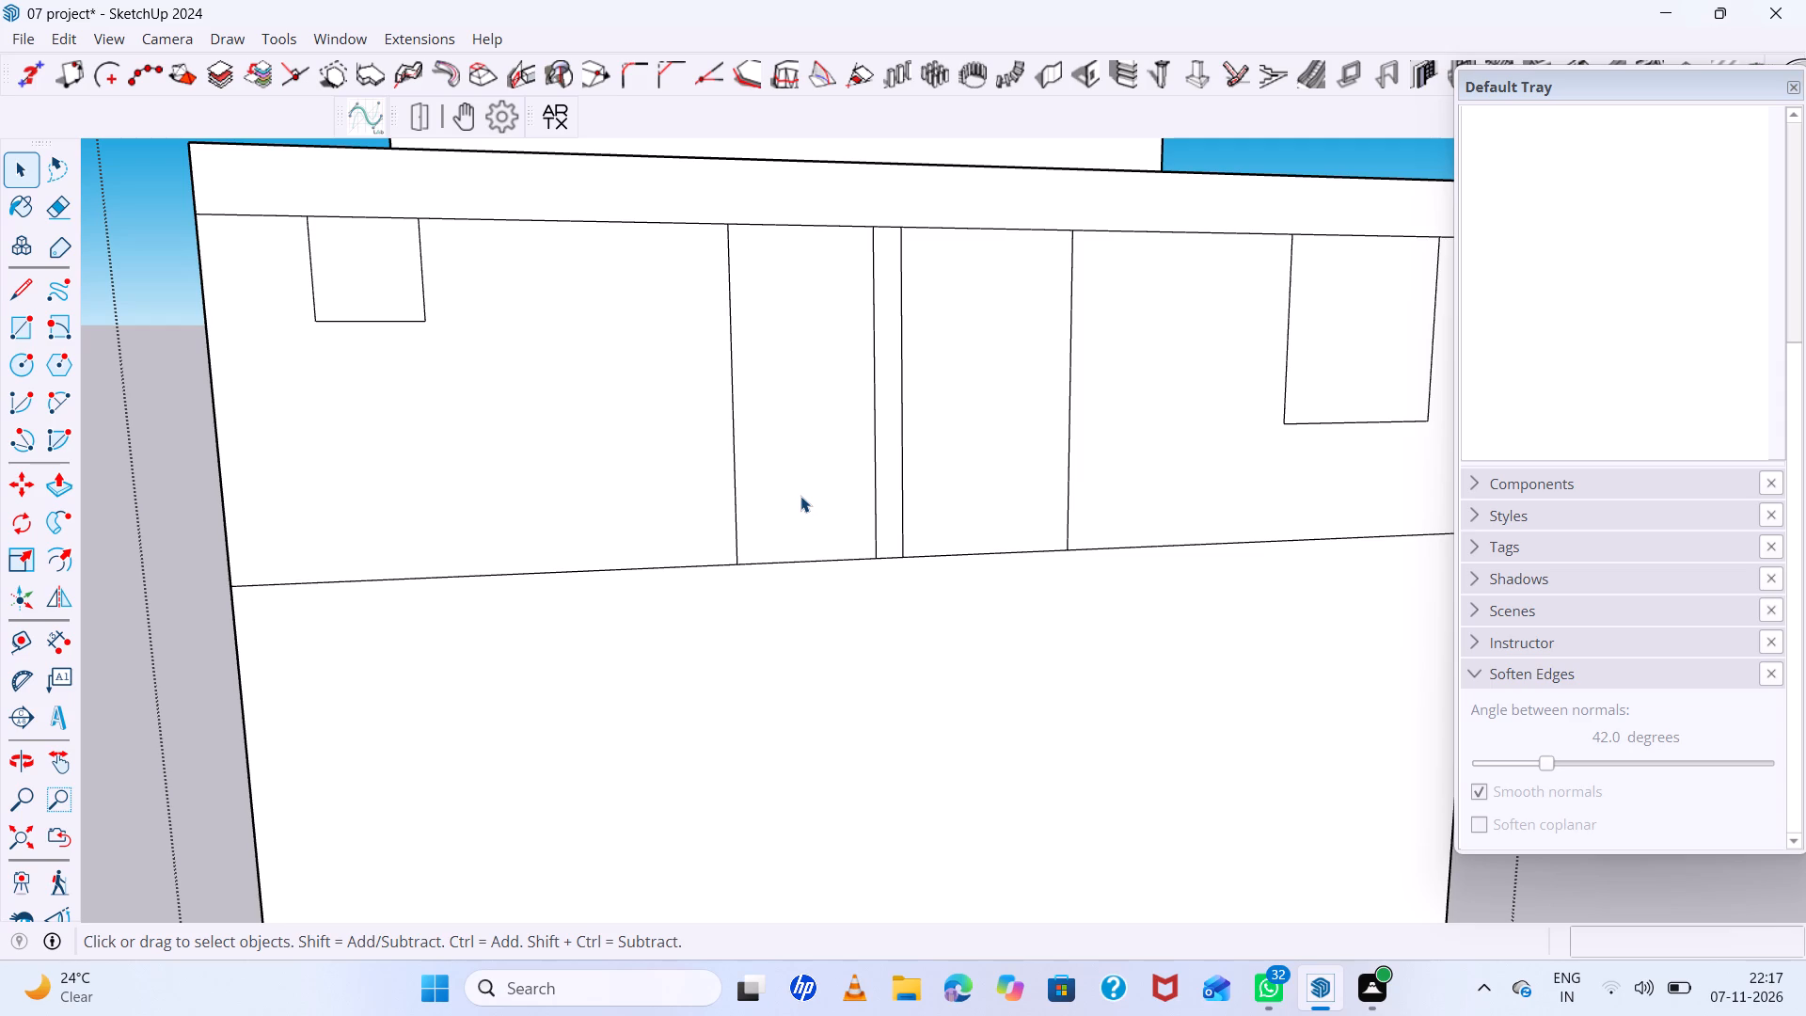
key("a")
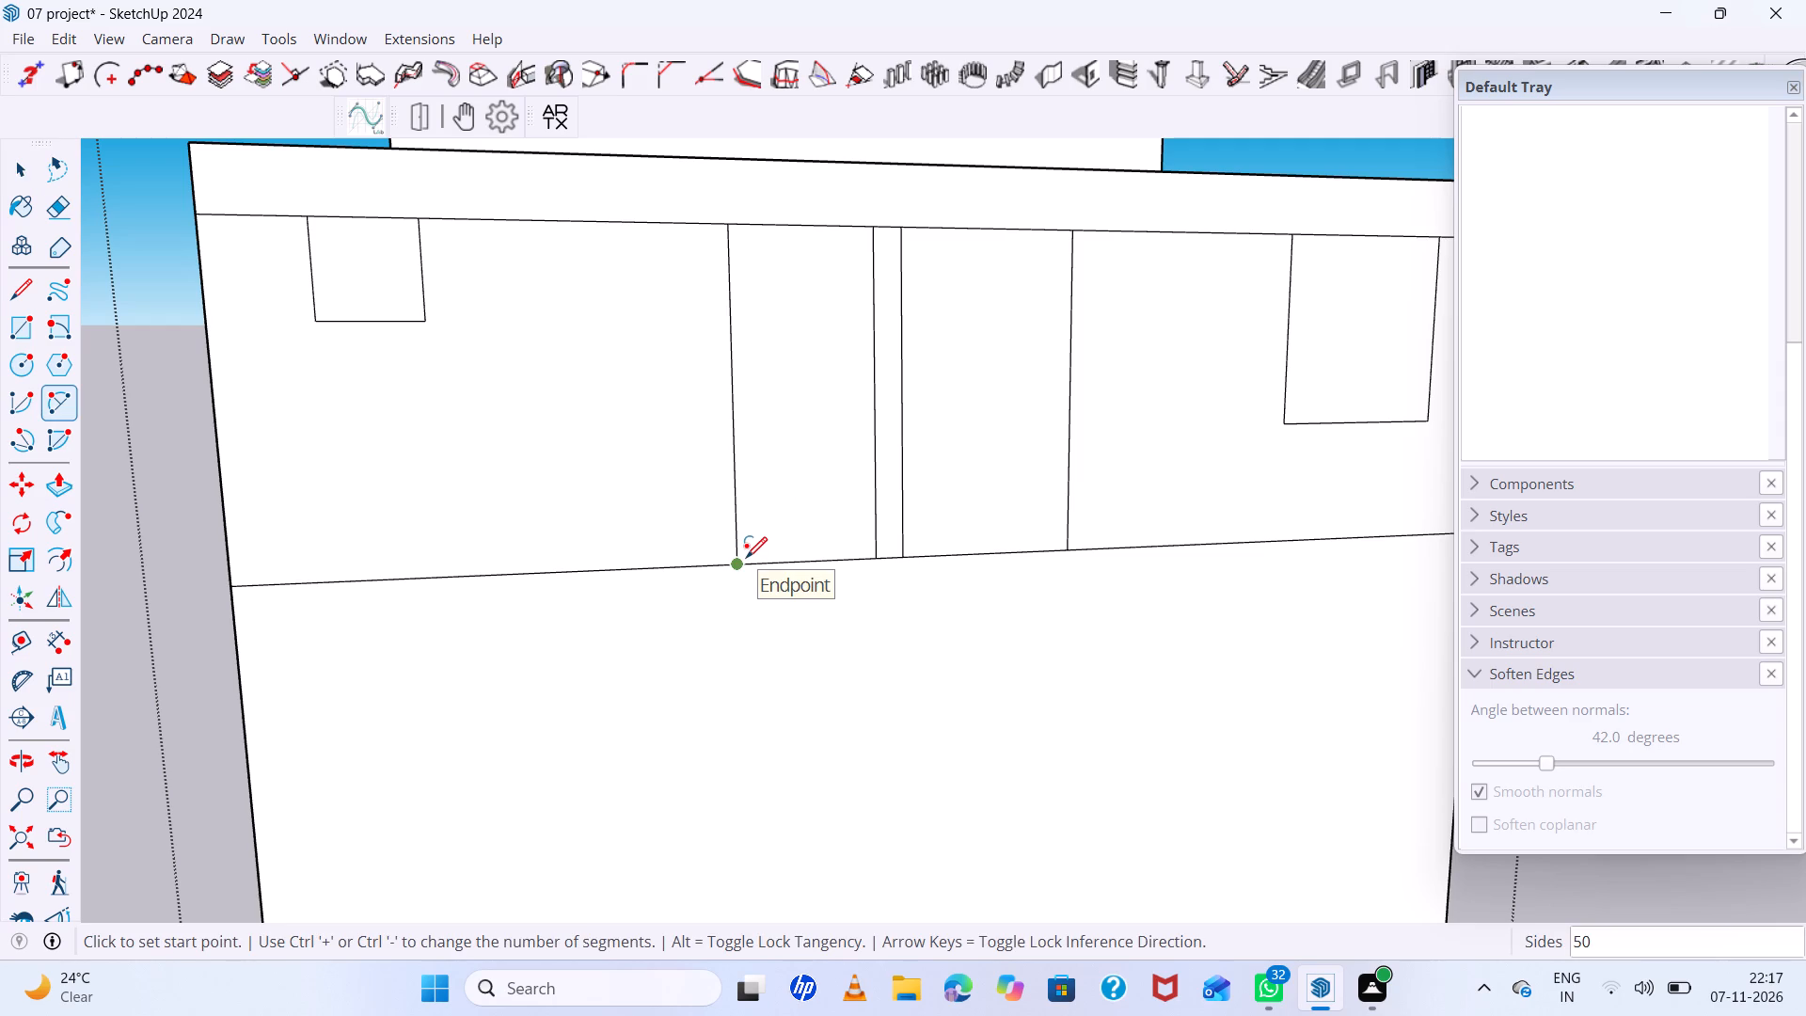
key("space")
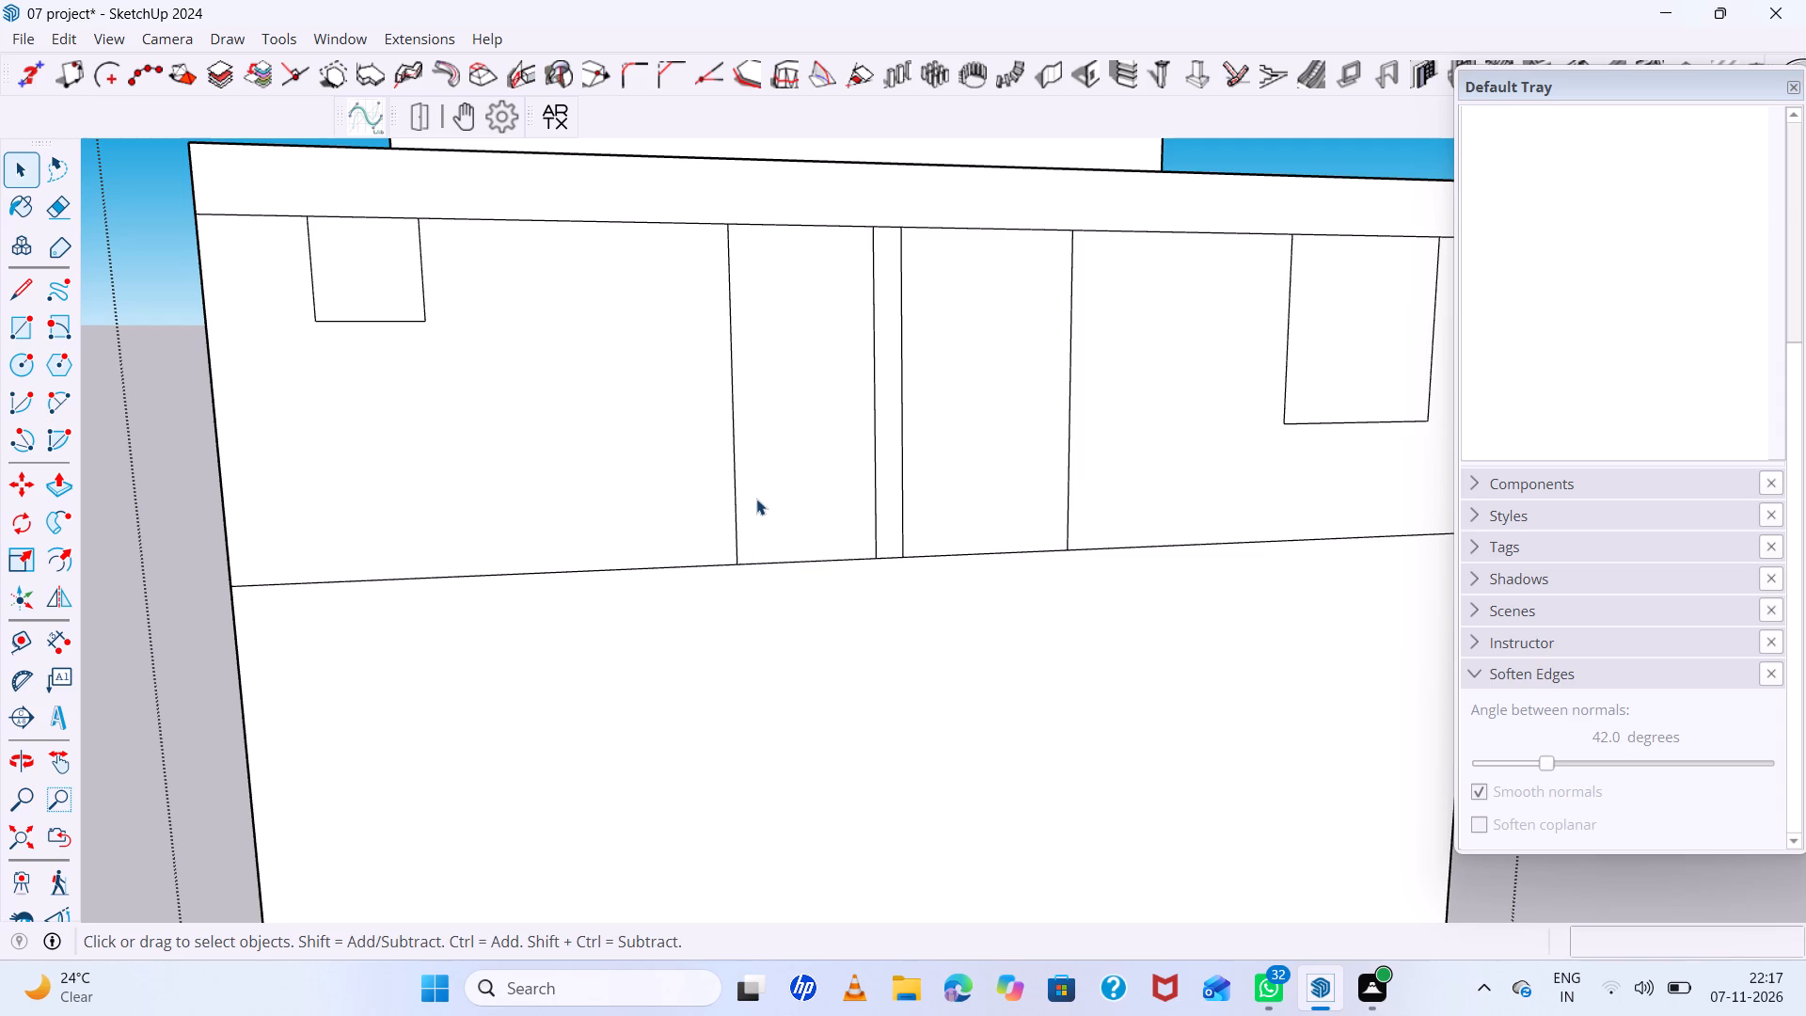
Draw a horizontal line about 4' 10" long across the front compartment of the upper band's central rectangle.
key("l")
left_click(737, 453)
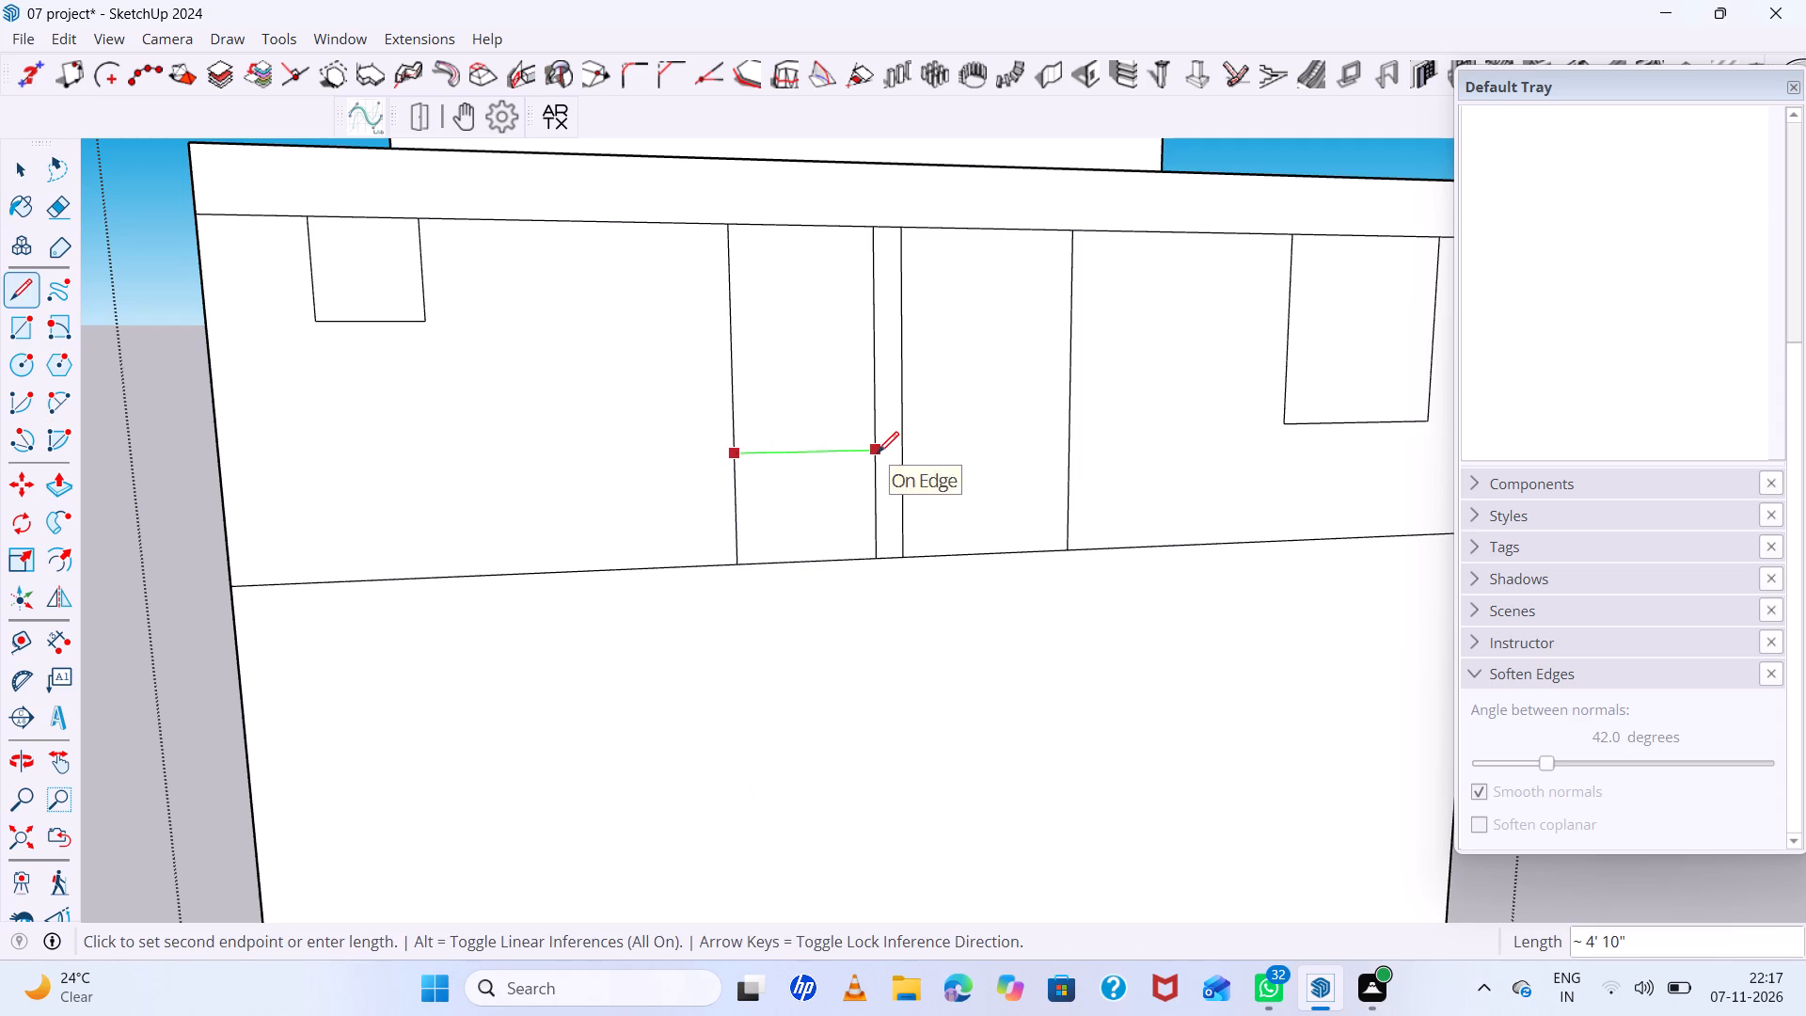
left_click(878, 452)
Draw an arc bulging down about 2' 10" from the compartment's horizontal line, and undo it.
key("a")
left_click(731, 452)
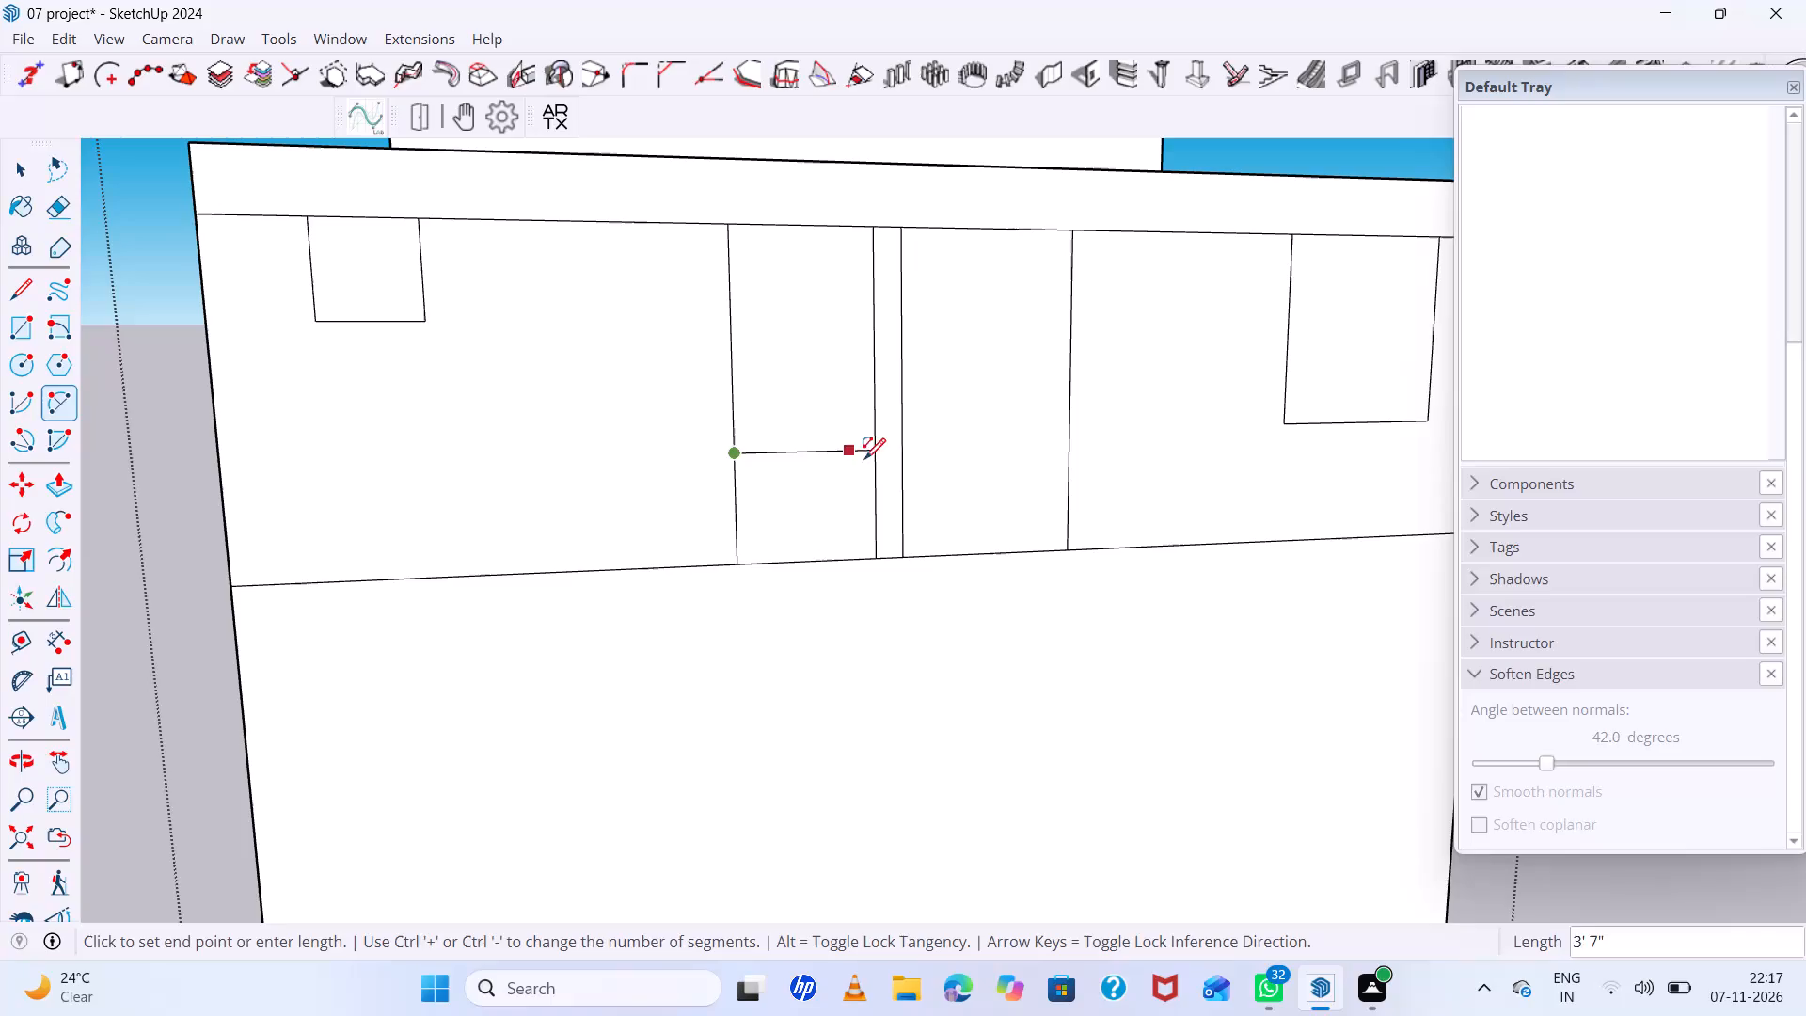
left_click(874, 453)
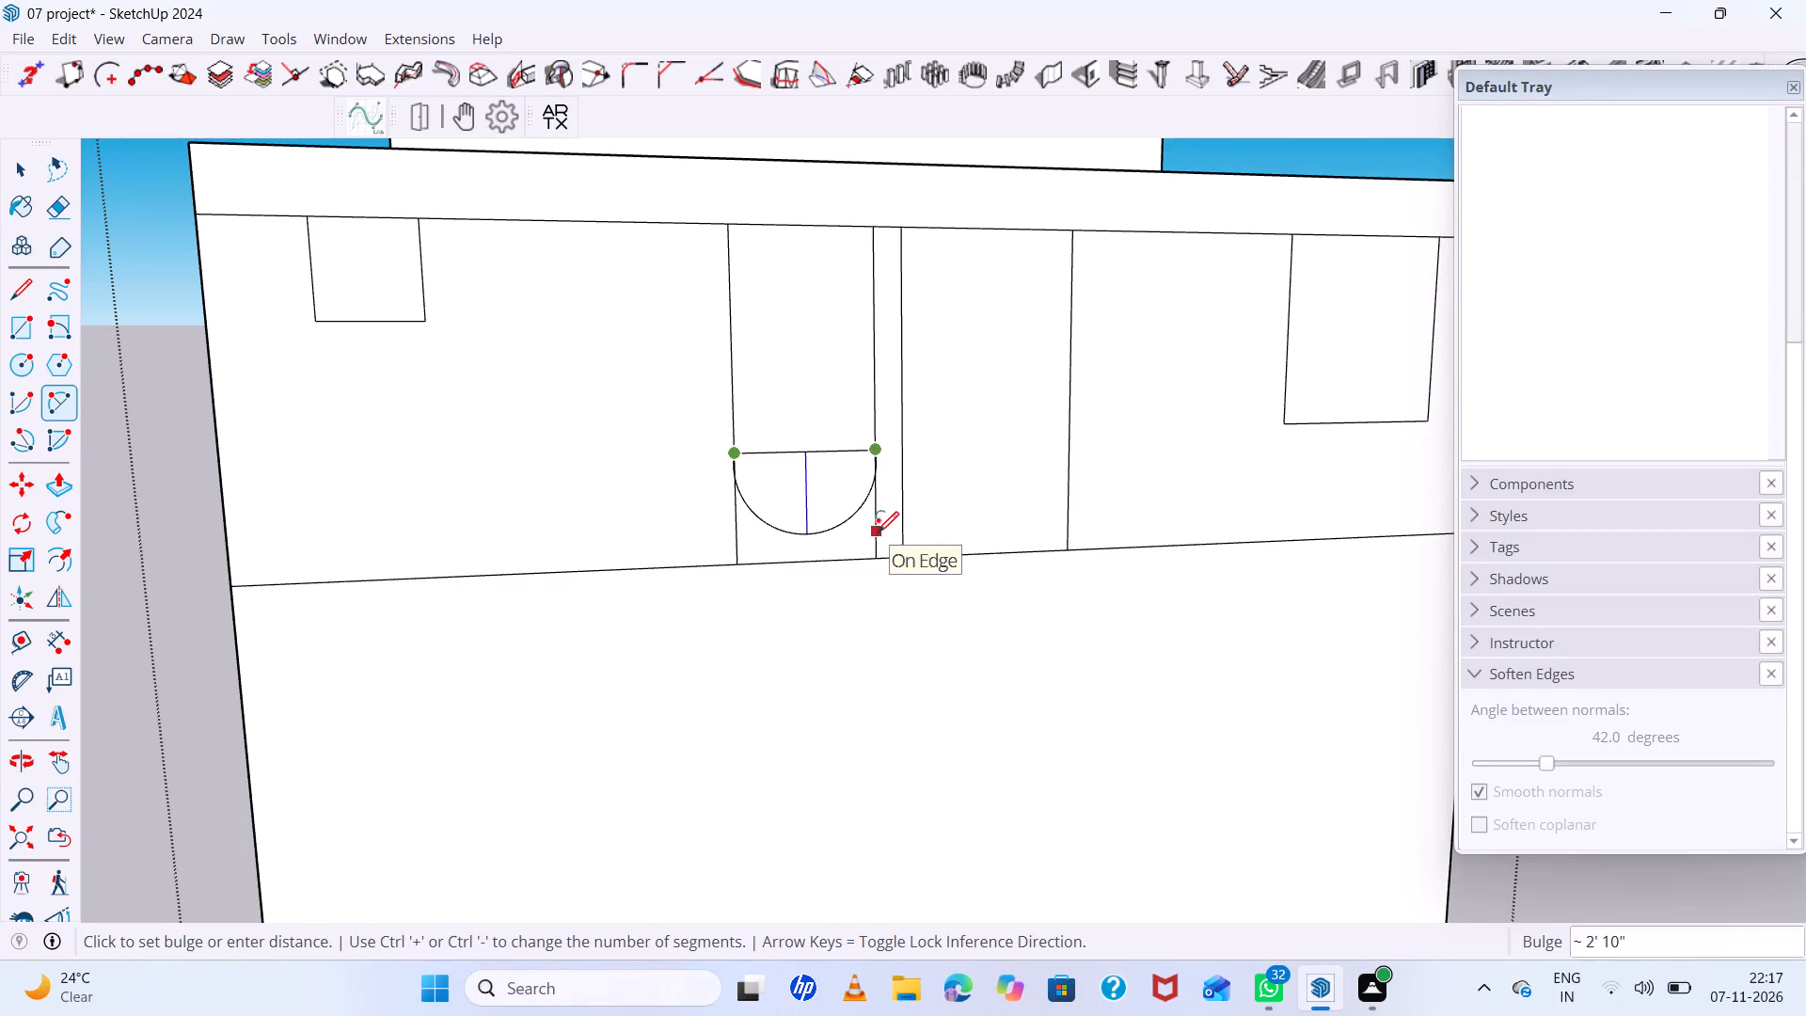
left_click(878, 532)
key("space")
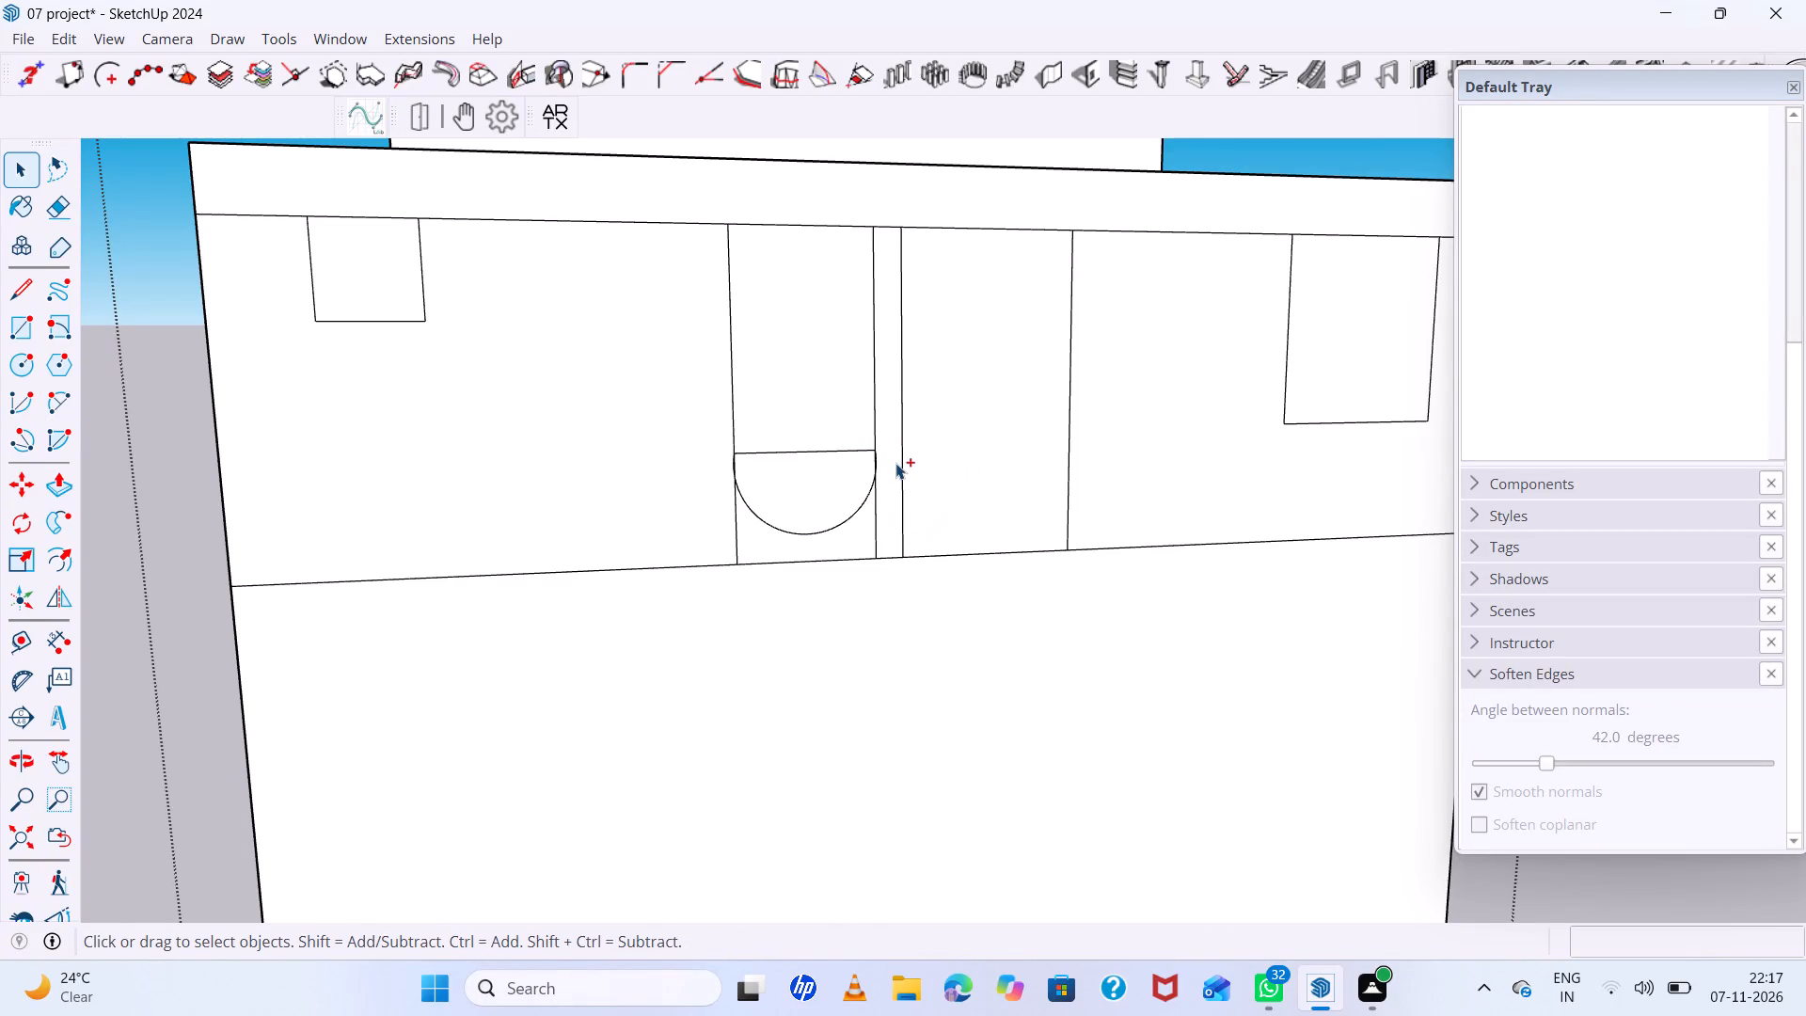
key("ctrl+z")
Draw an arc bulging down about 1' 11" from the horizontal line in the front compartment of the upper band's central rectangle.
key("a")
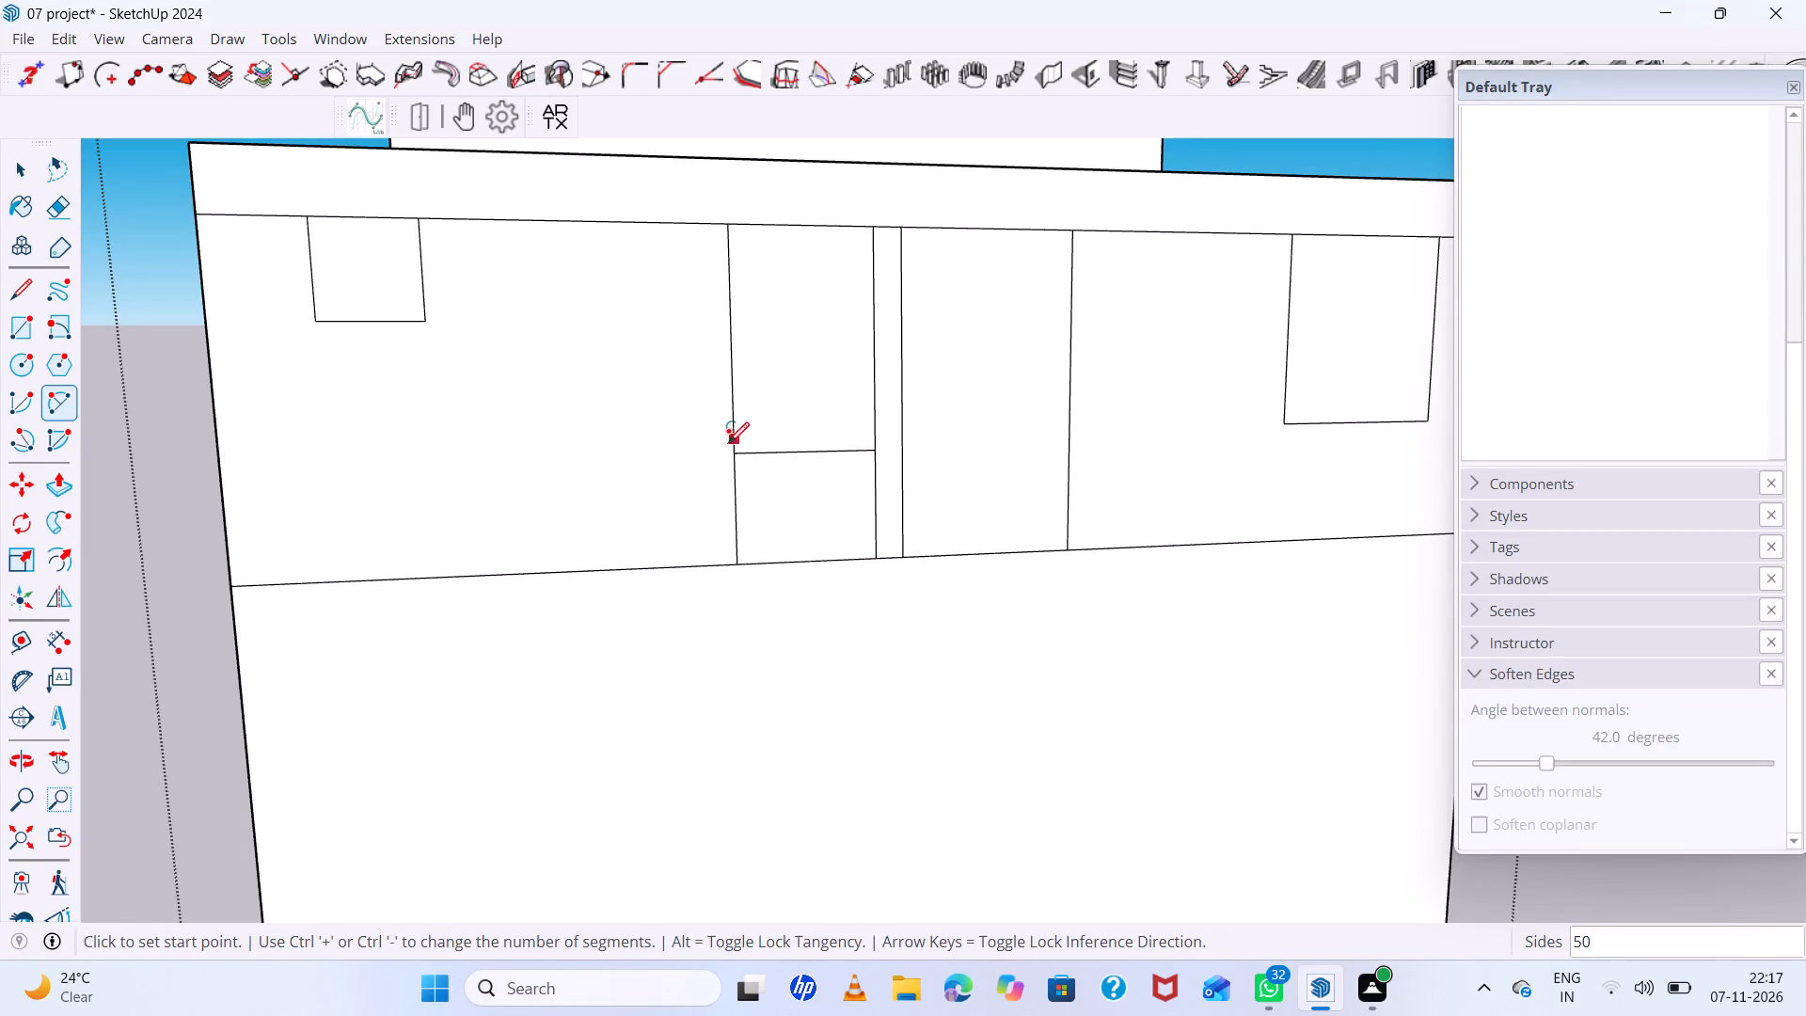
left_click(733, 454)
left_click(879, 455)
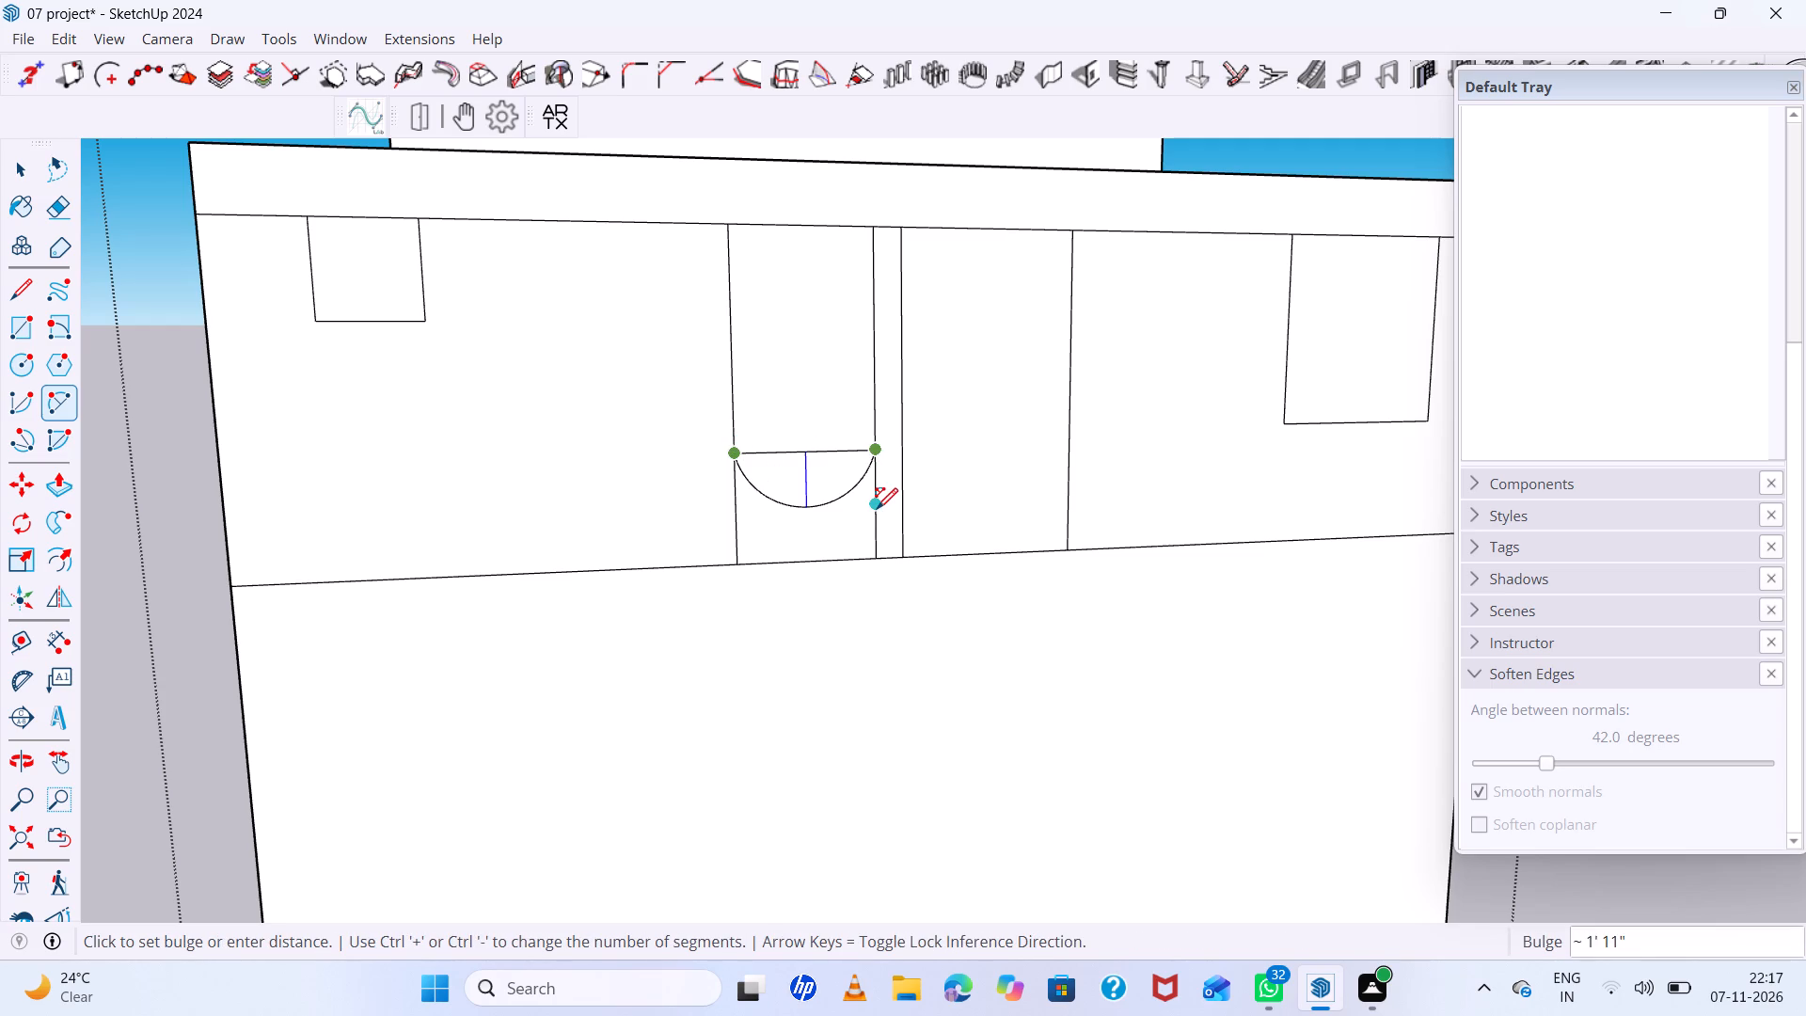
left_click(877, 511)
key("space")
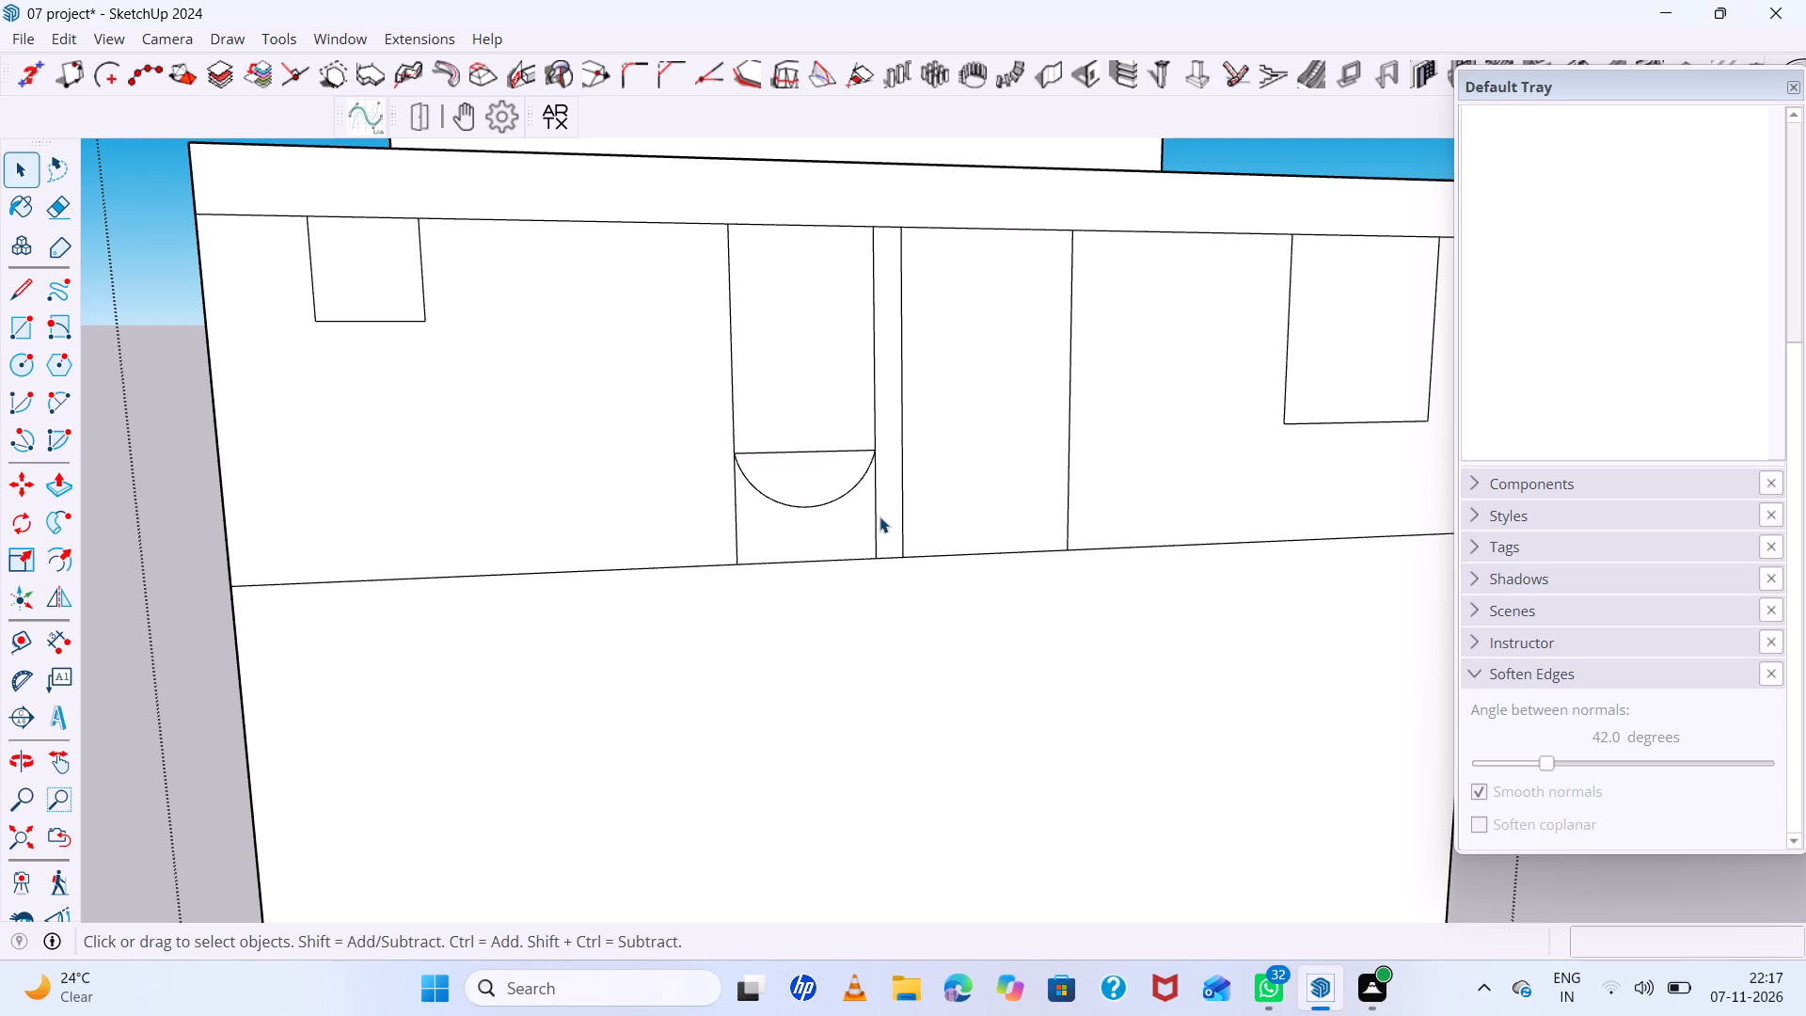
Draw a horizontal line about 6' 1" long across the wider rear compartment of the upper band's central rectangle.
key("a")
left_click(883, 516)
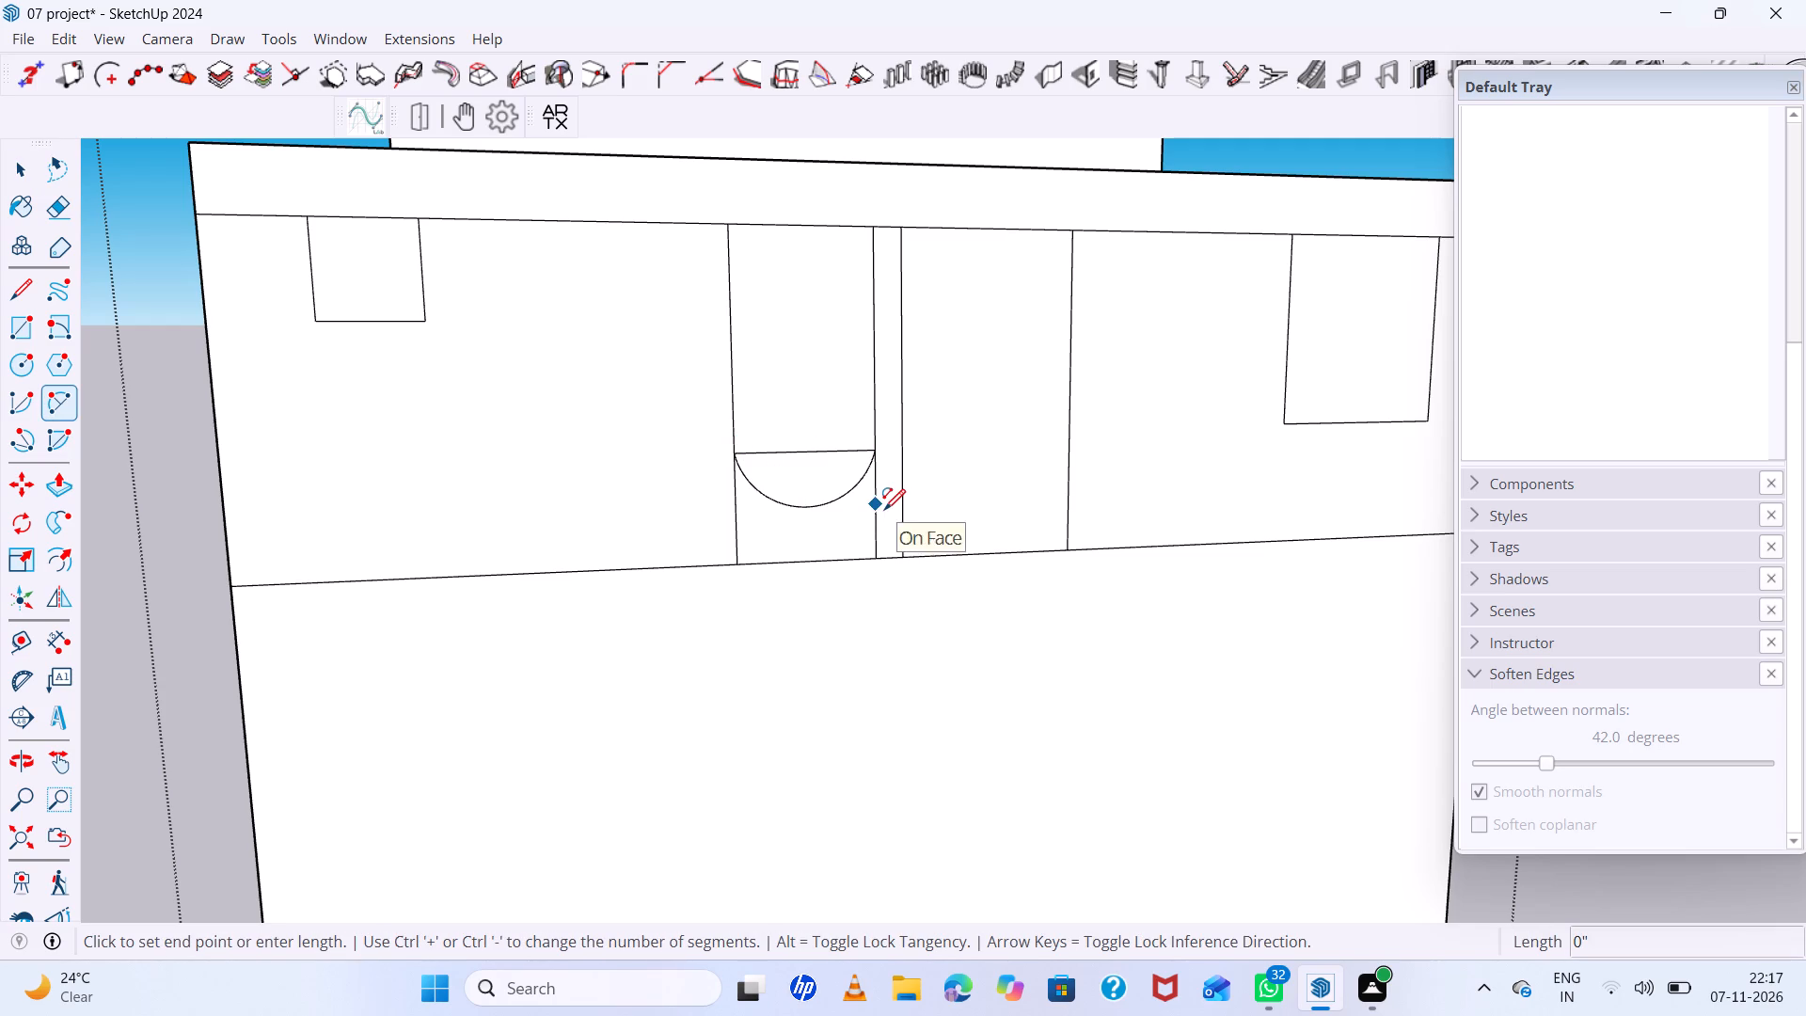
key("l")
left_click(904, 475)
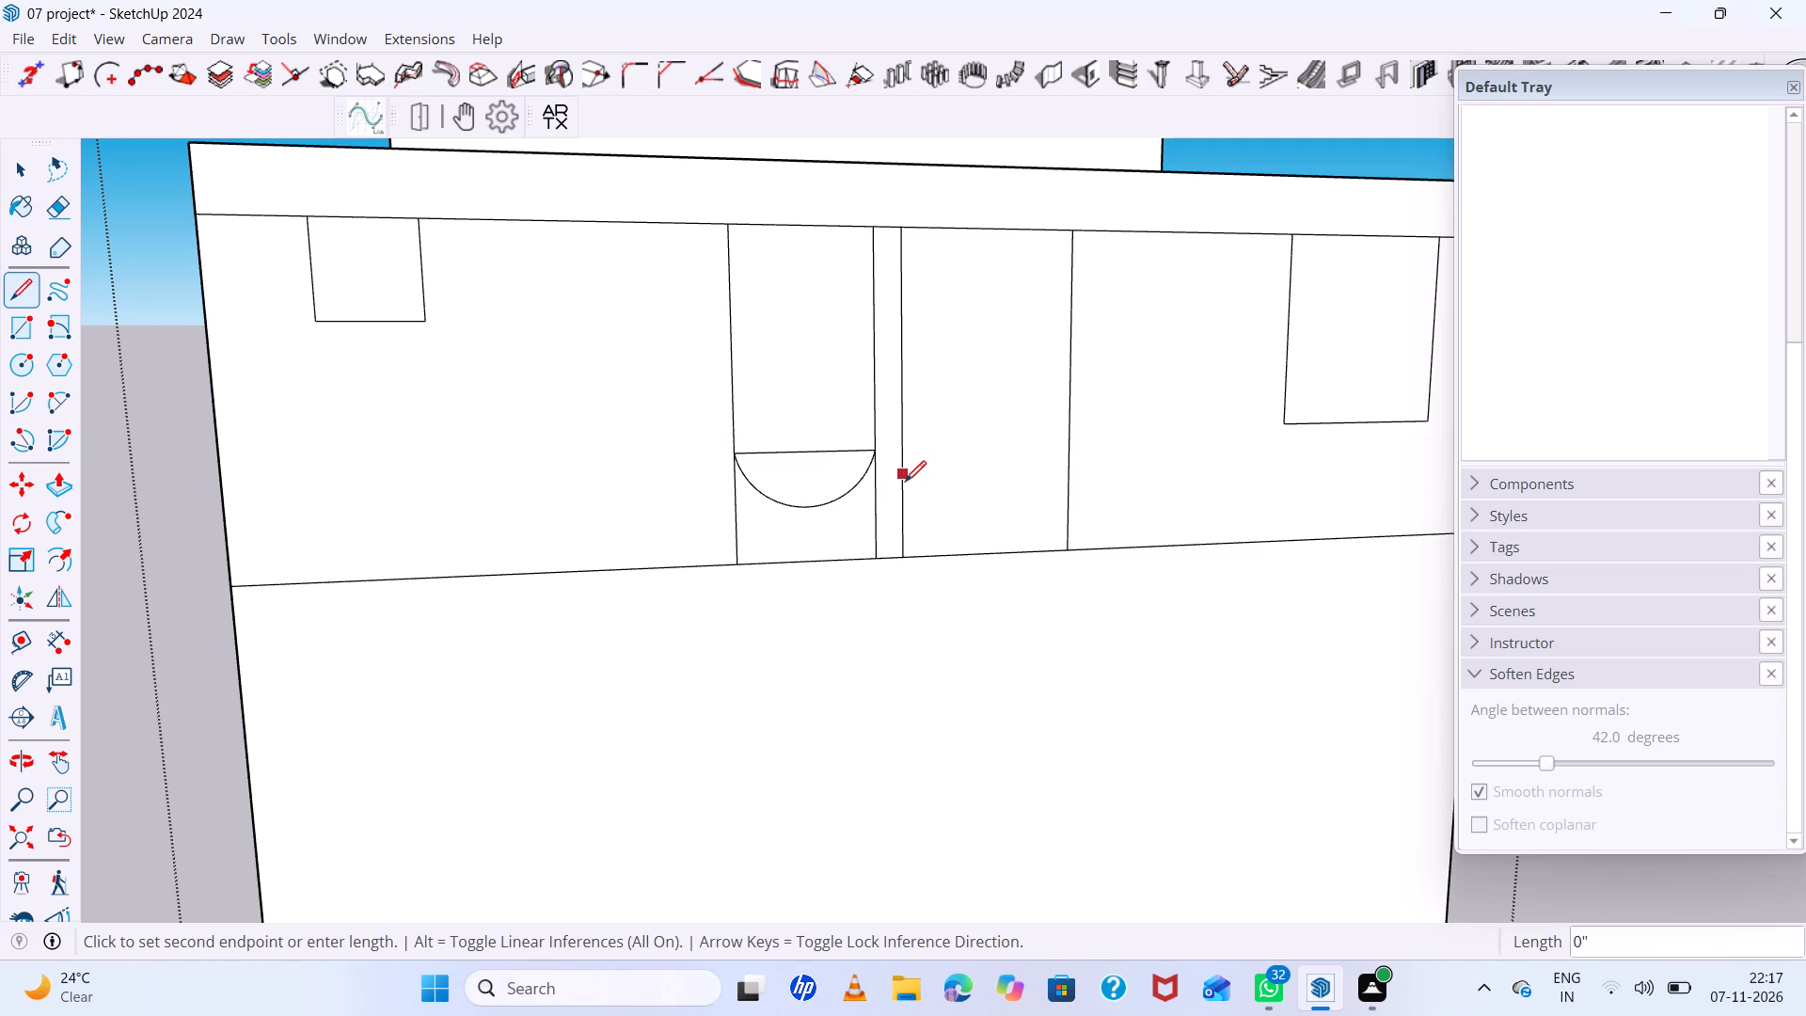
left_click(1068, 468)
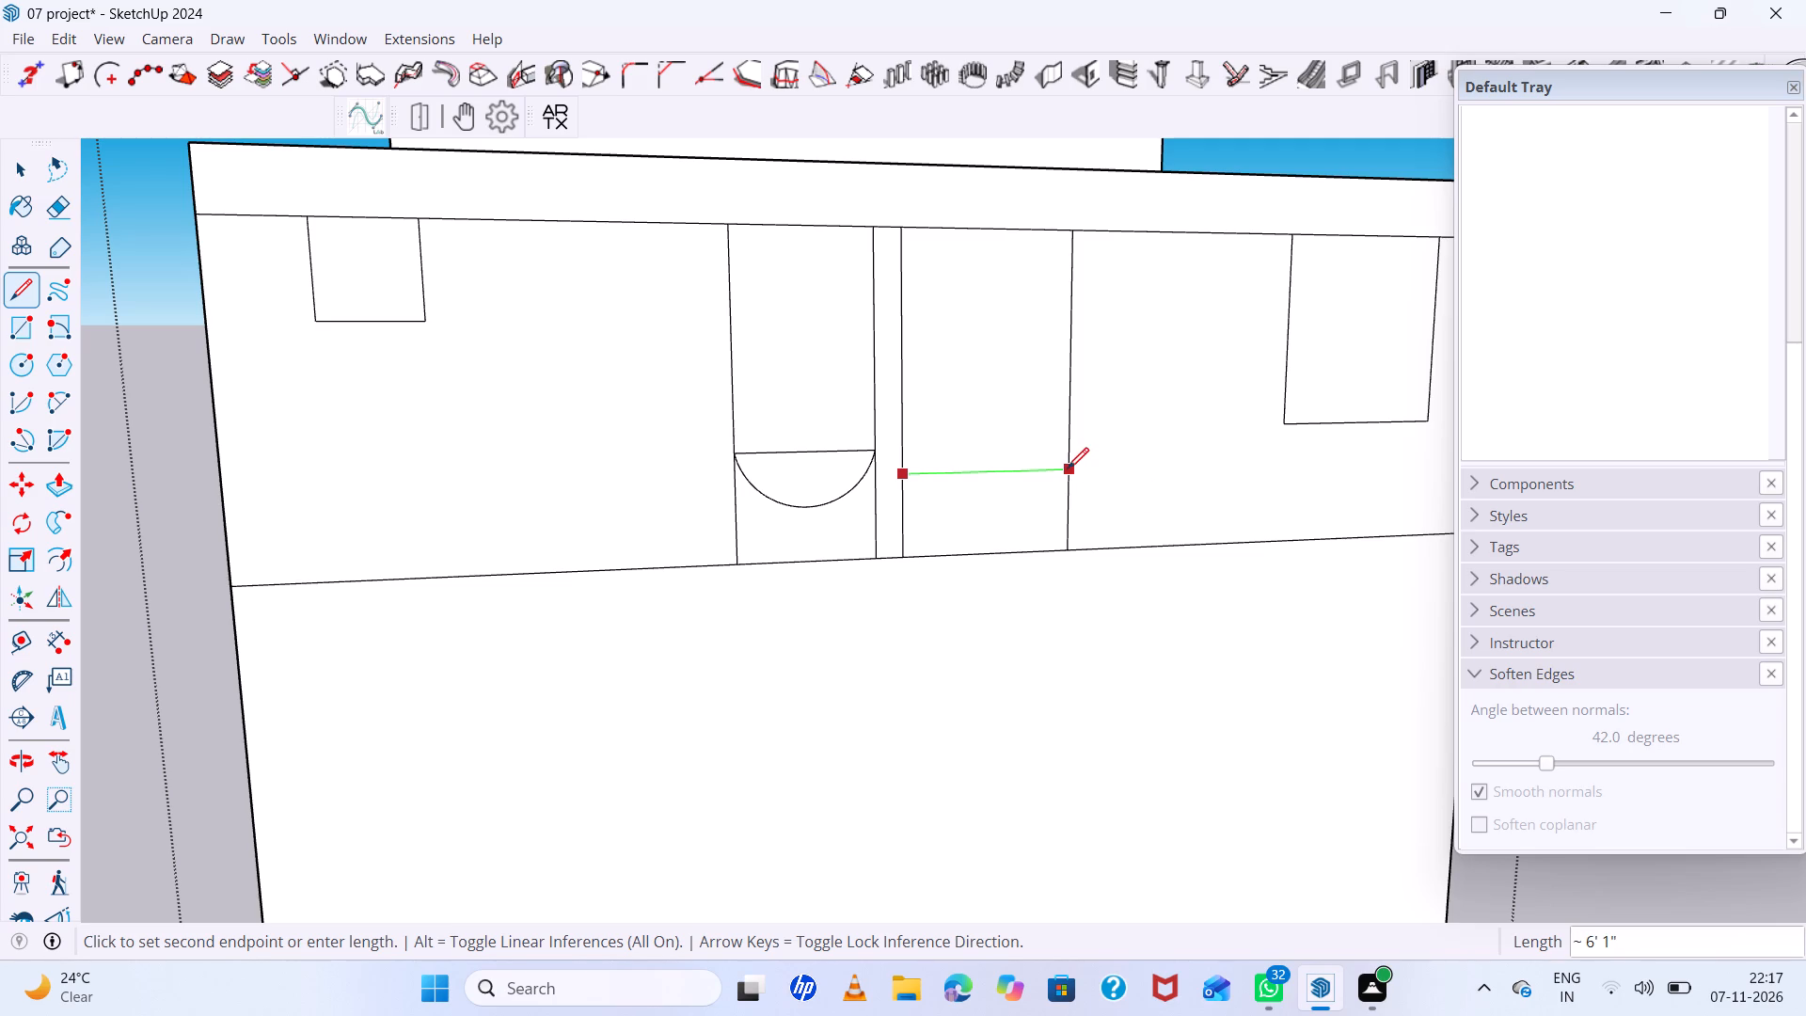
key("space")
Erase the leftover edges below the central openings, the upper band's bottom line, and the chord line of the front compartment's arc.
key("e")
left_click_drag(1085, 516, 1006, 526)
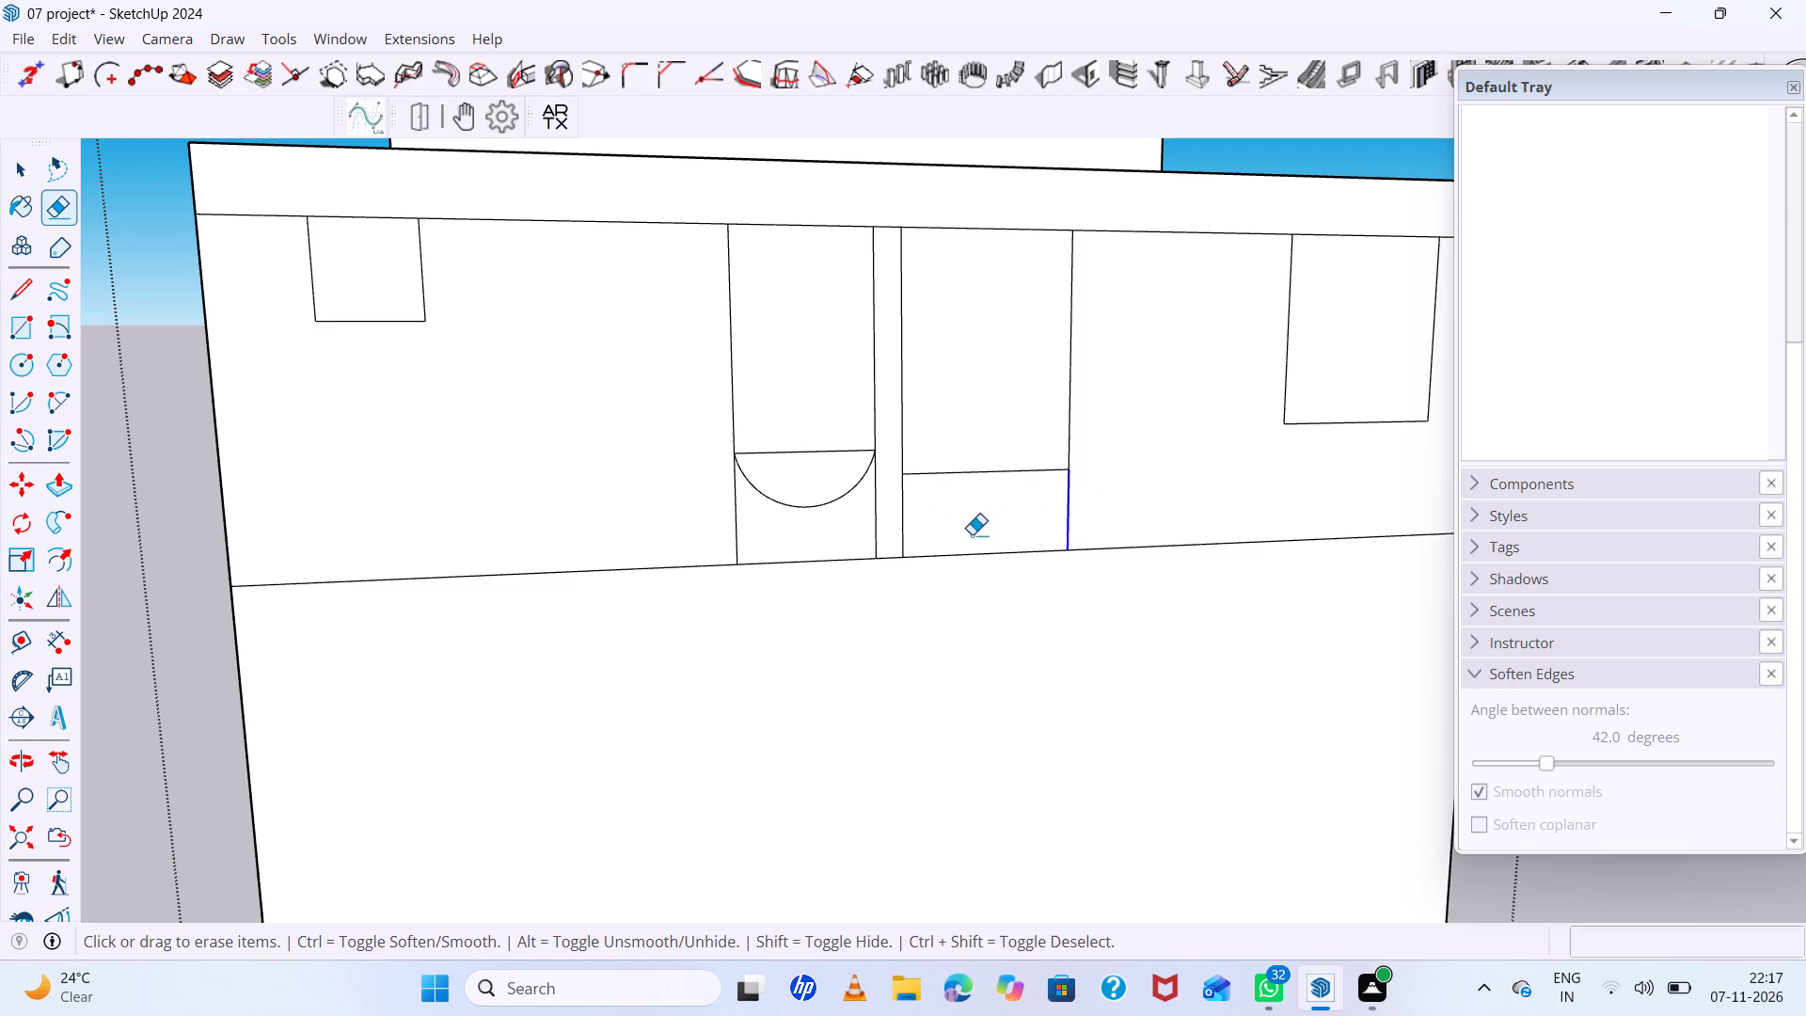
left_click_drag(848, 531, 839, 535)
left_click_drag(952, 524, 837, 523)
left_click_drag(875, 541, 875, 580)
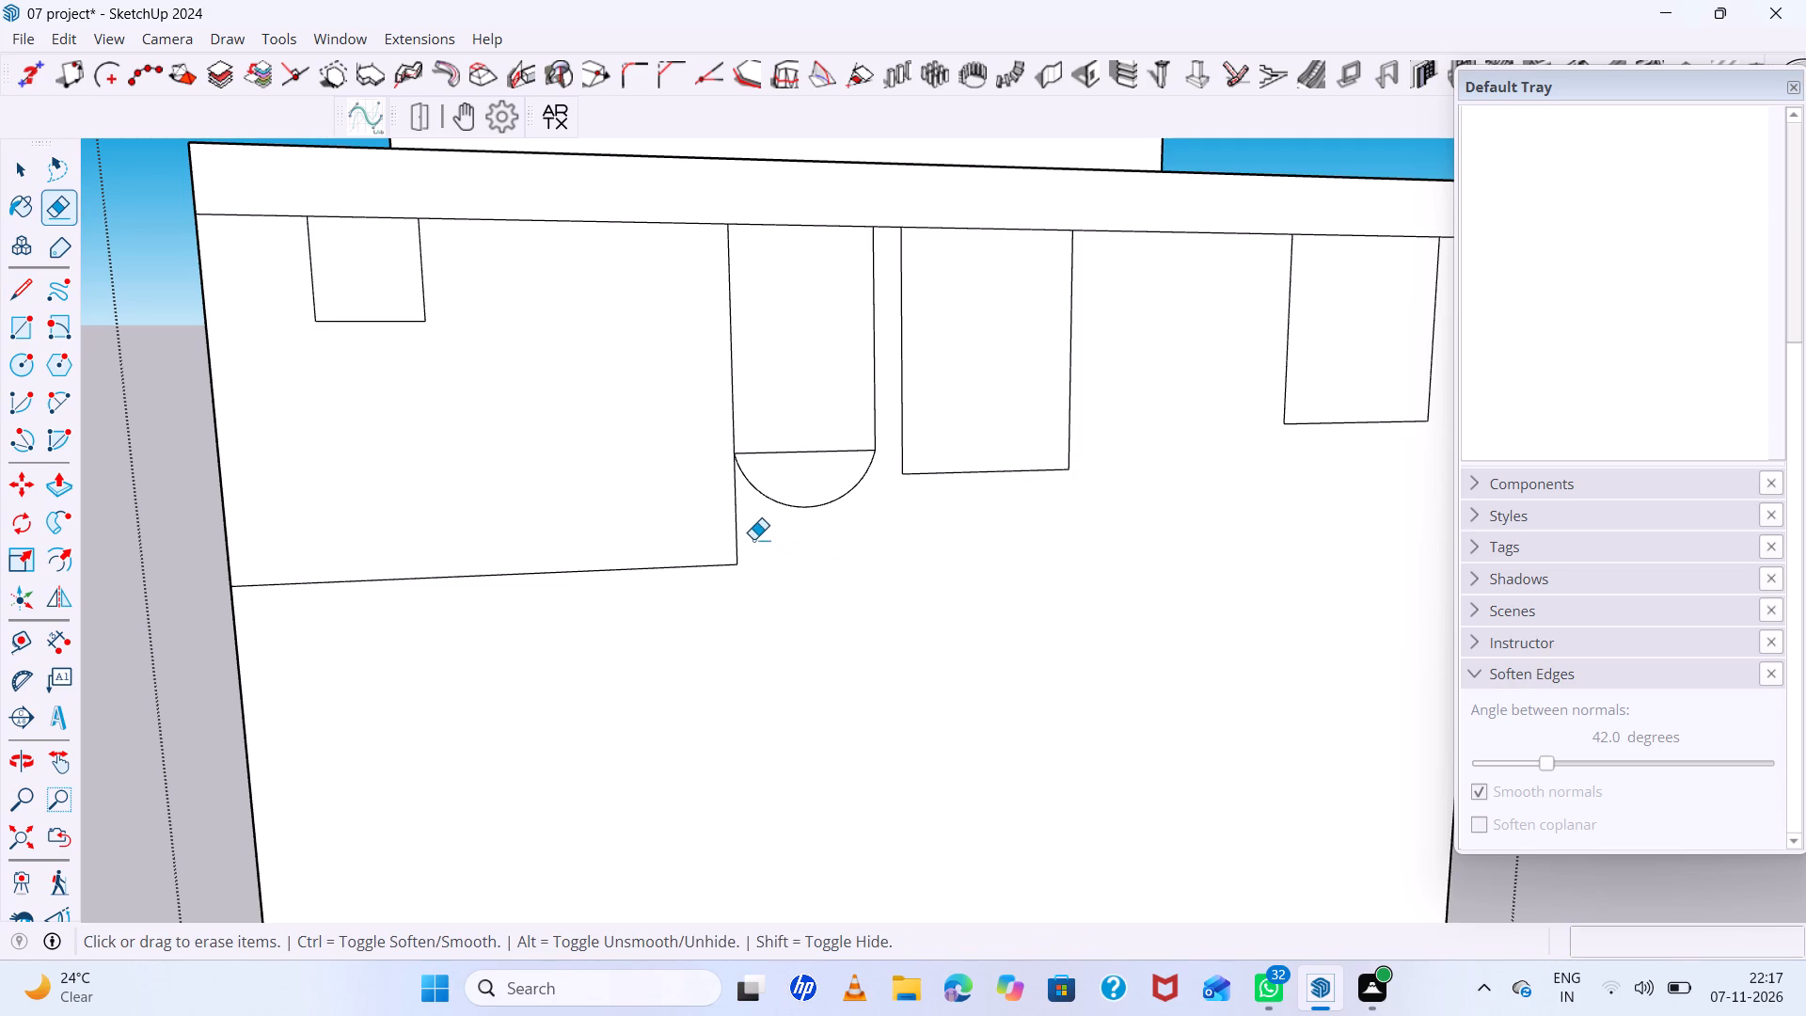
left_click_drag(753, 539, 677, 549)
left_click_drag(709, 559, 707, 575)
left_click(812, 454)
Round the bottom of the upper band's rear rectangle with an arc bulging down about 3' 1", and erase its chord line.
scroll(765, 414, "down", 6)
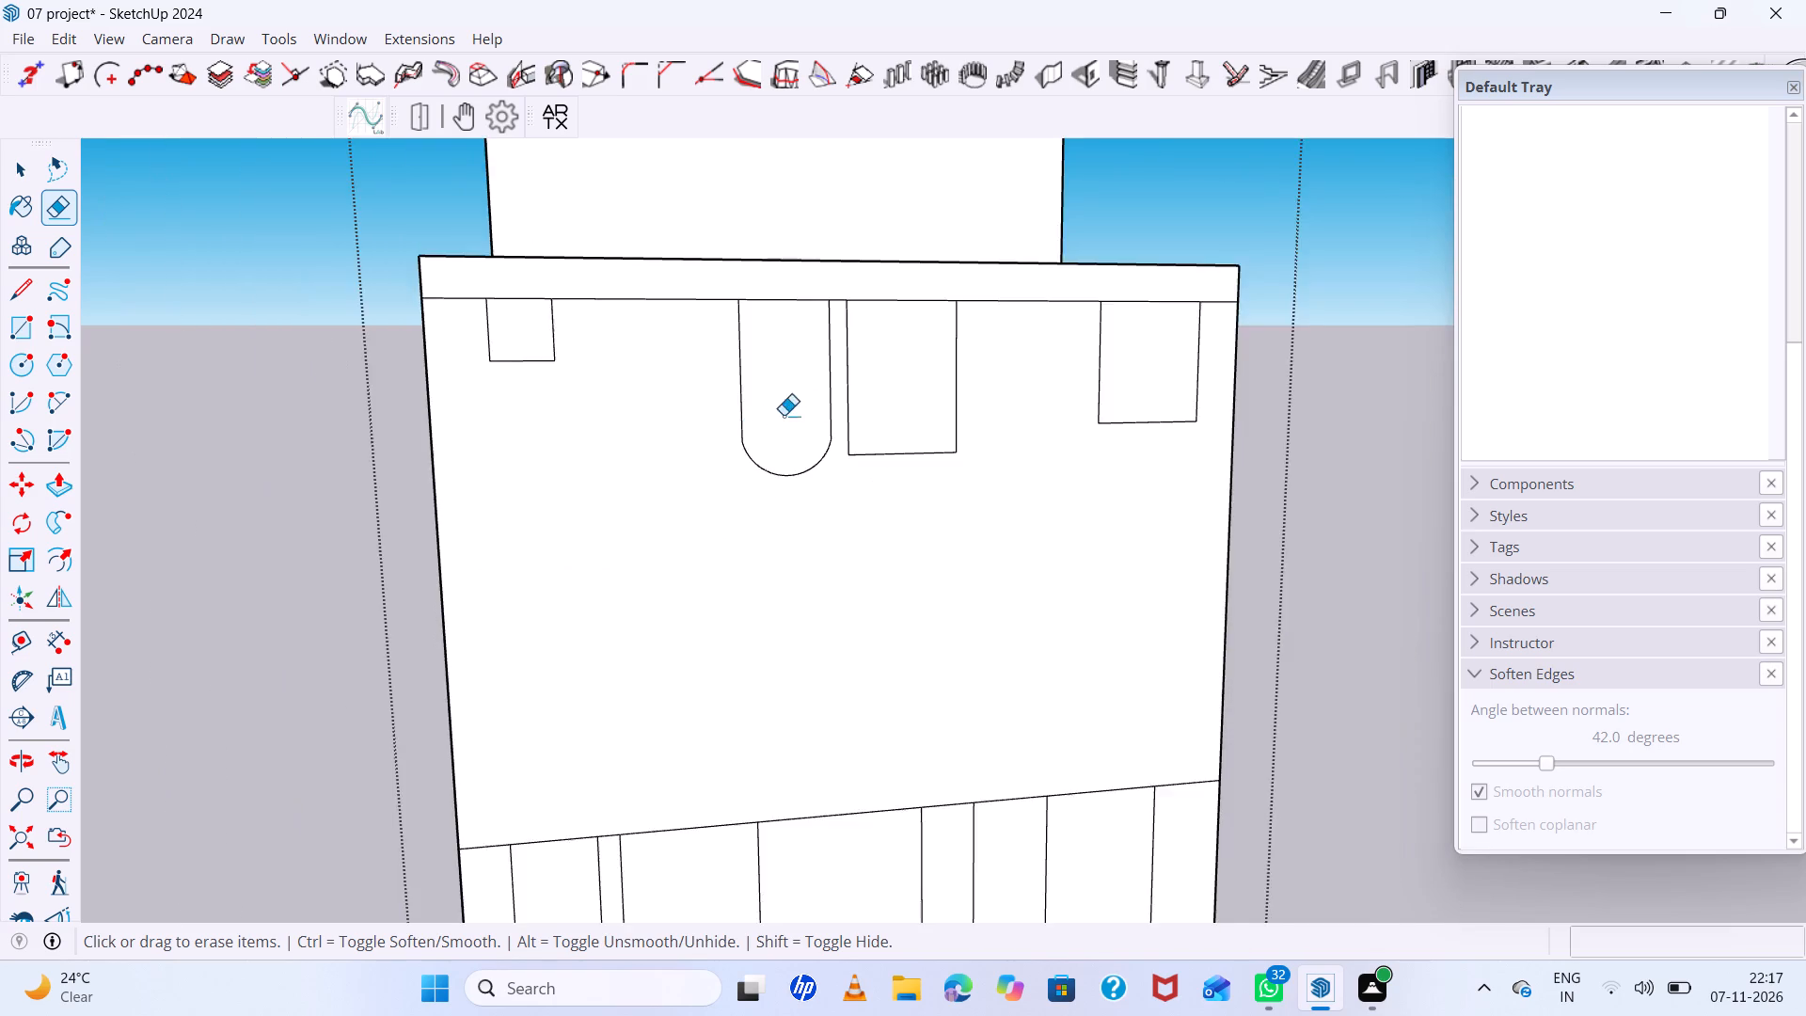
scroll(823, 414, "down", 6)
scroll(990, 423, "up", 5)
middle_click_drag(879, 466, 863, 519)
scroll(850, 509, "down", 5)
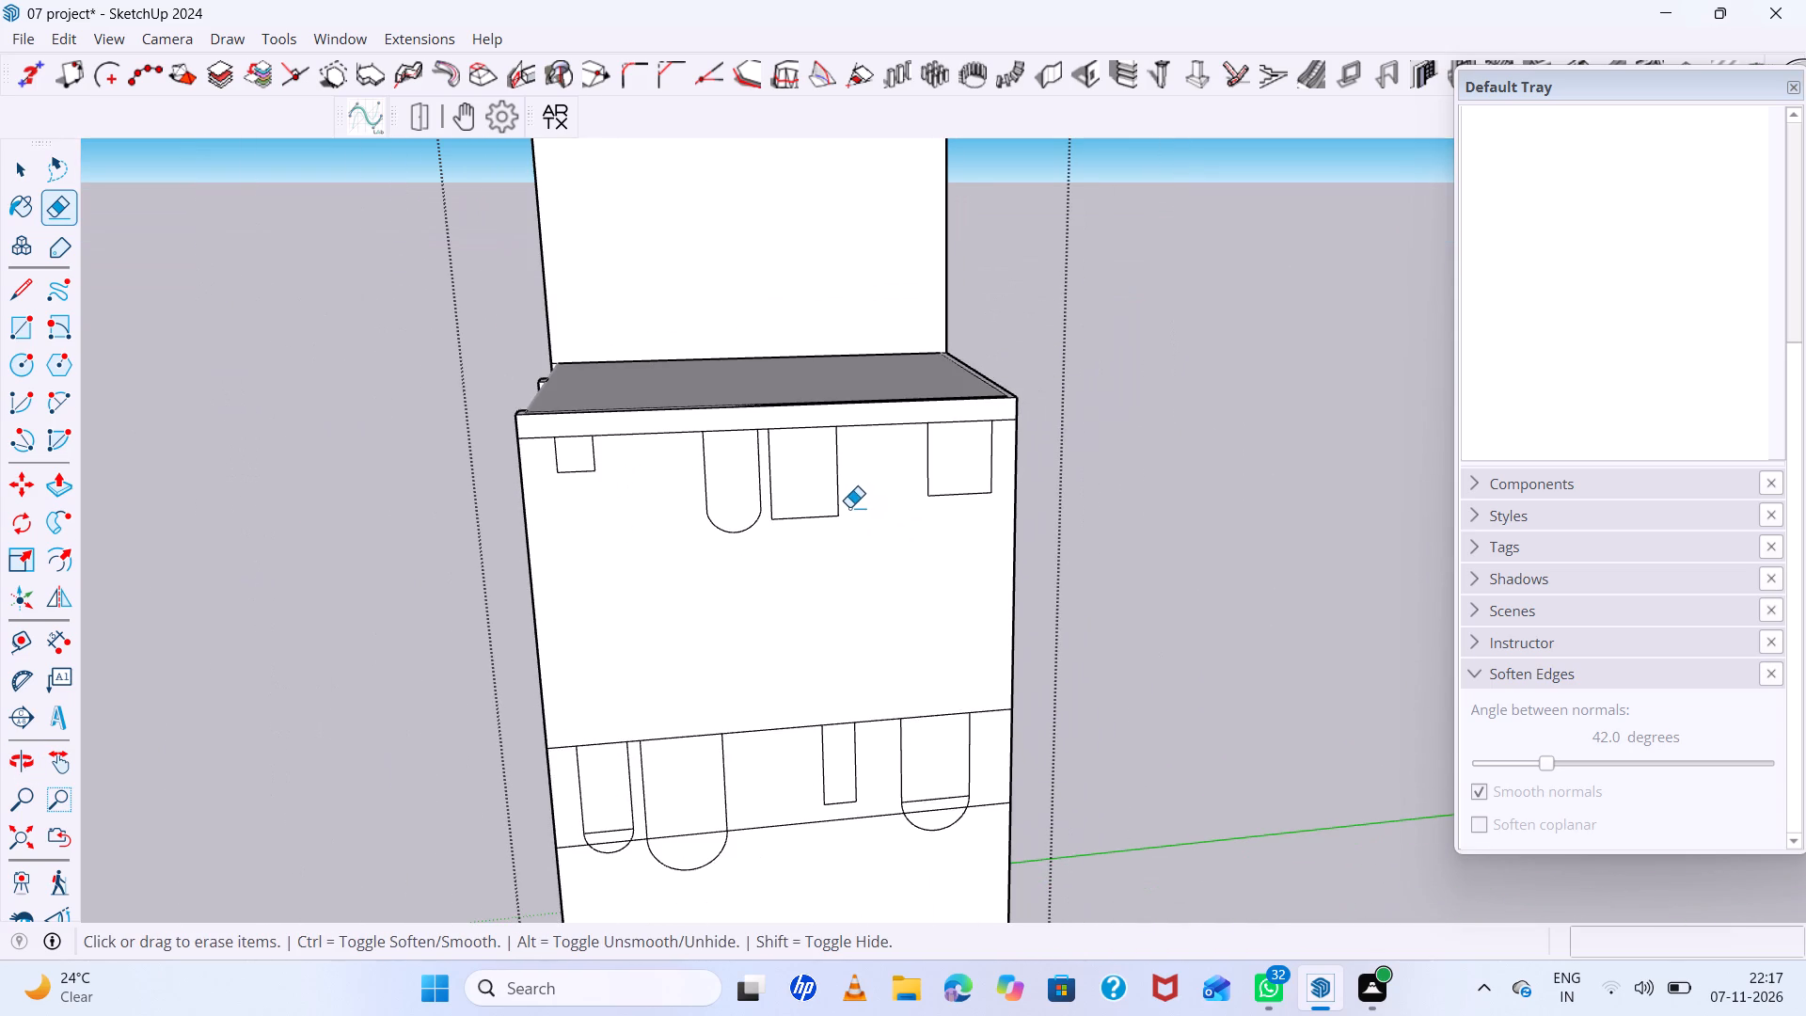
key("a")
scroll(989, 516, "up", 5)
left_click(889, 477)
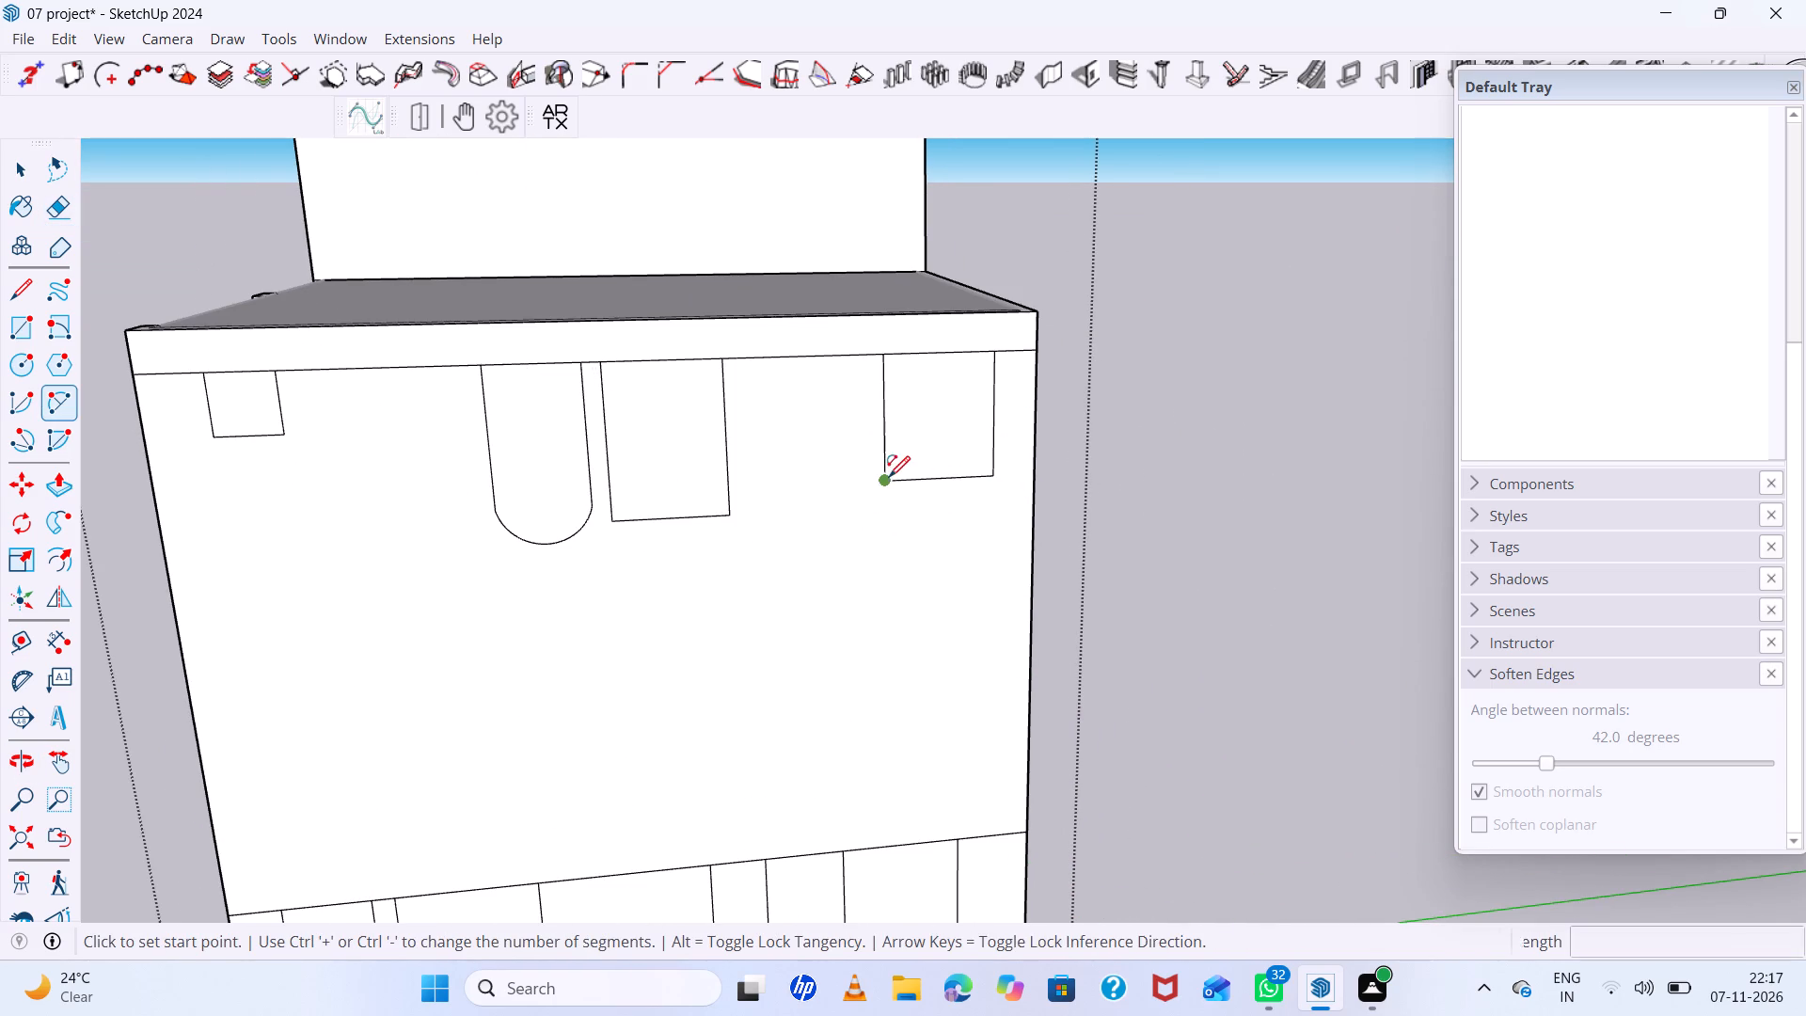
left_click(997, 478)
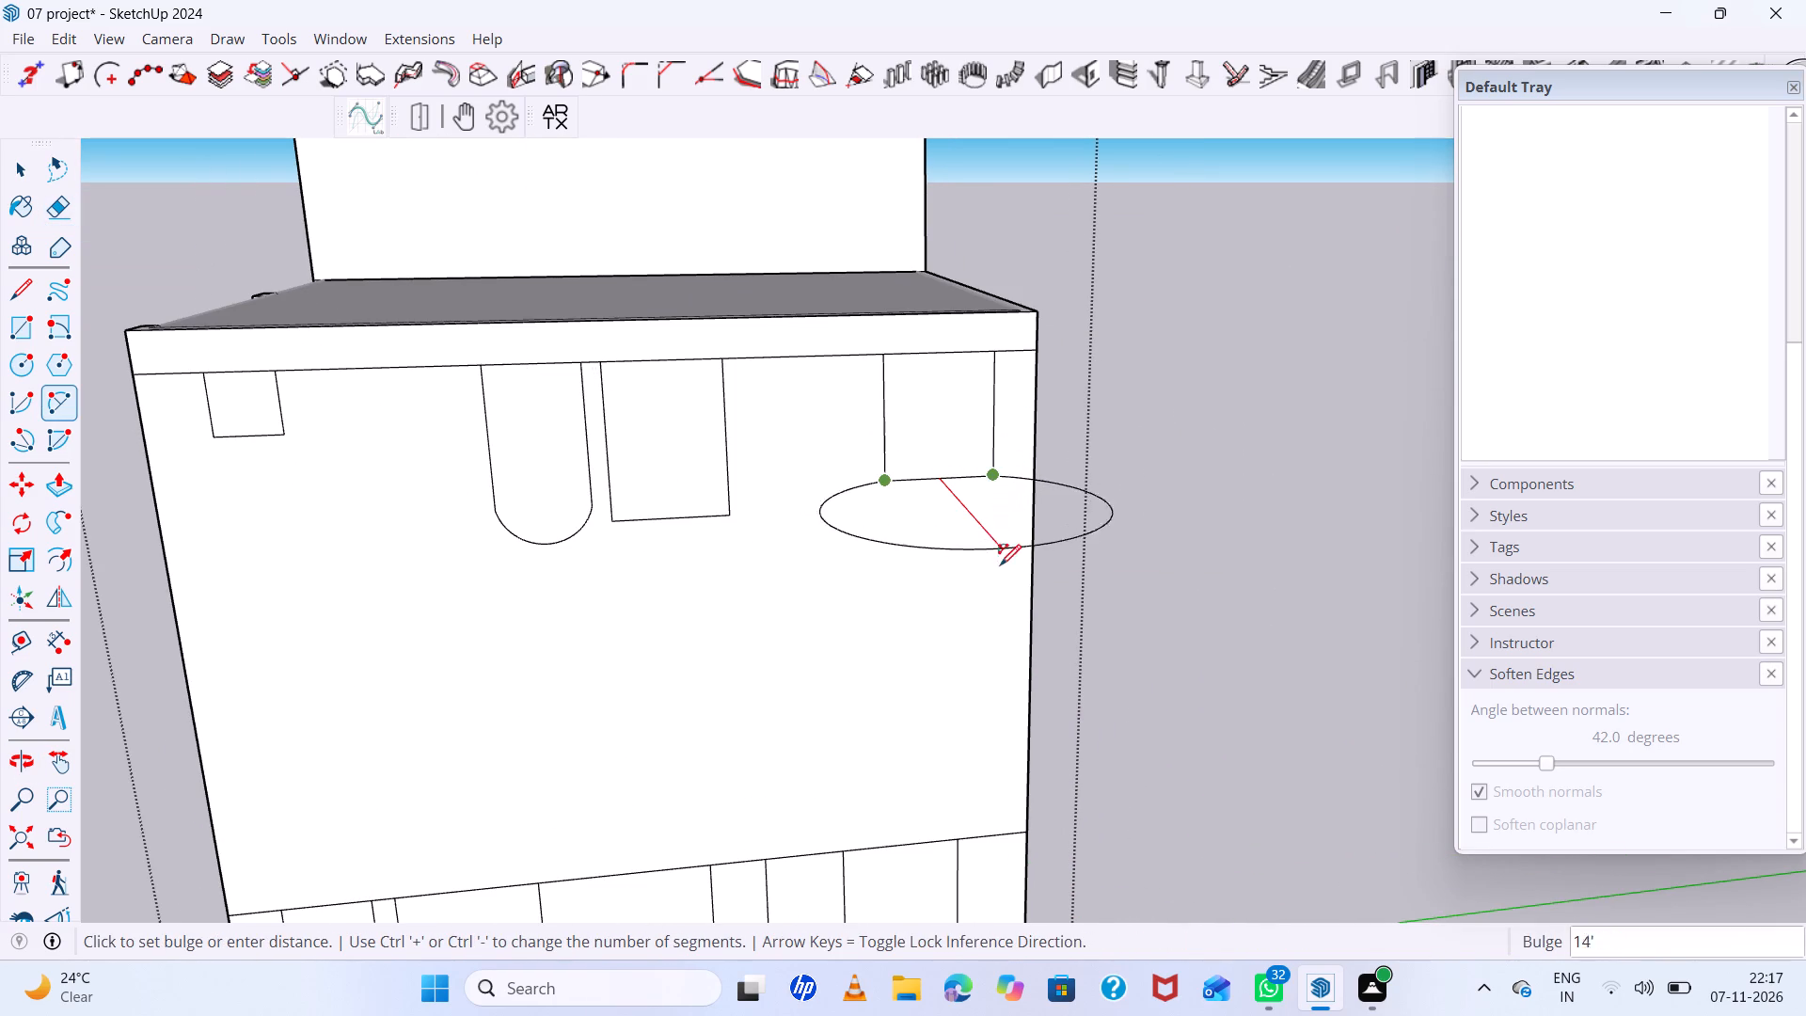
middle_click(901, 417)
scroll(916, 496, "down", 6)
middle_click_drag(977, 579, 838, 344)
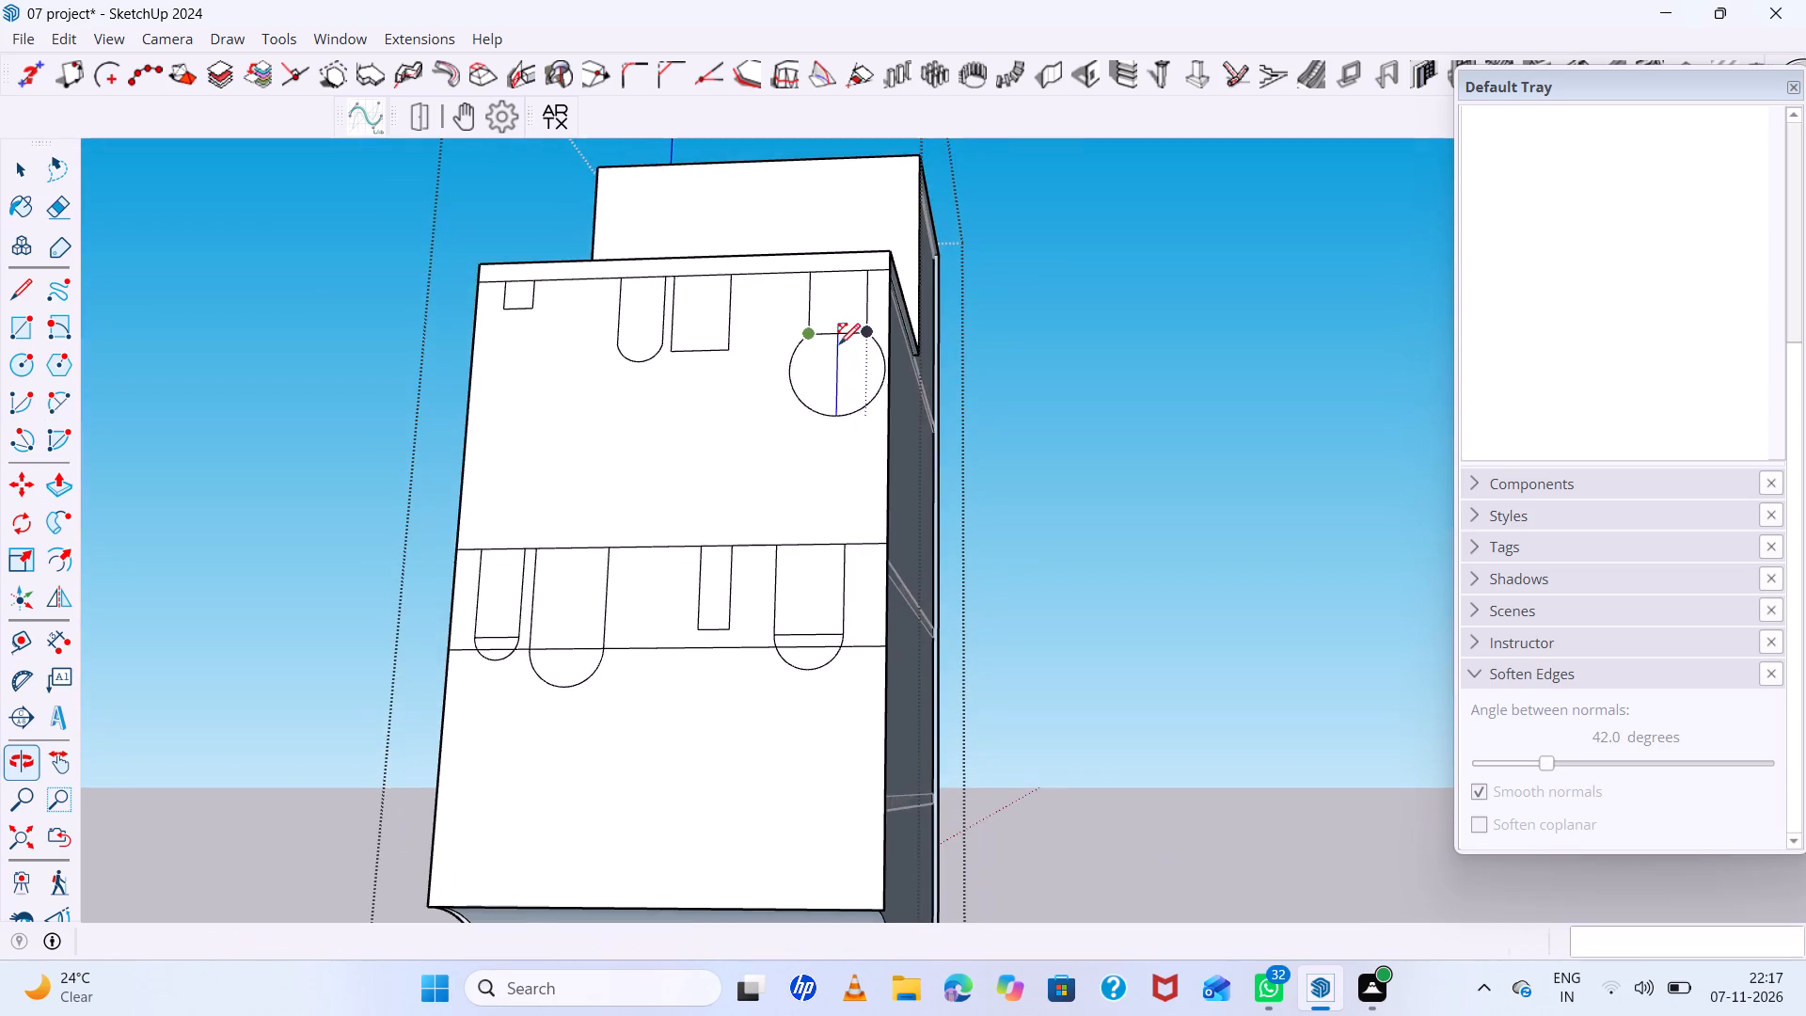
scroll(868, 424, "up", 5)
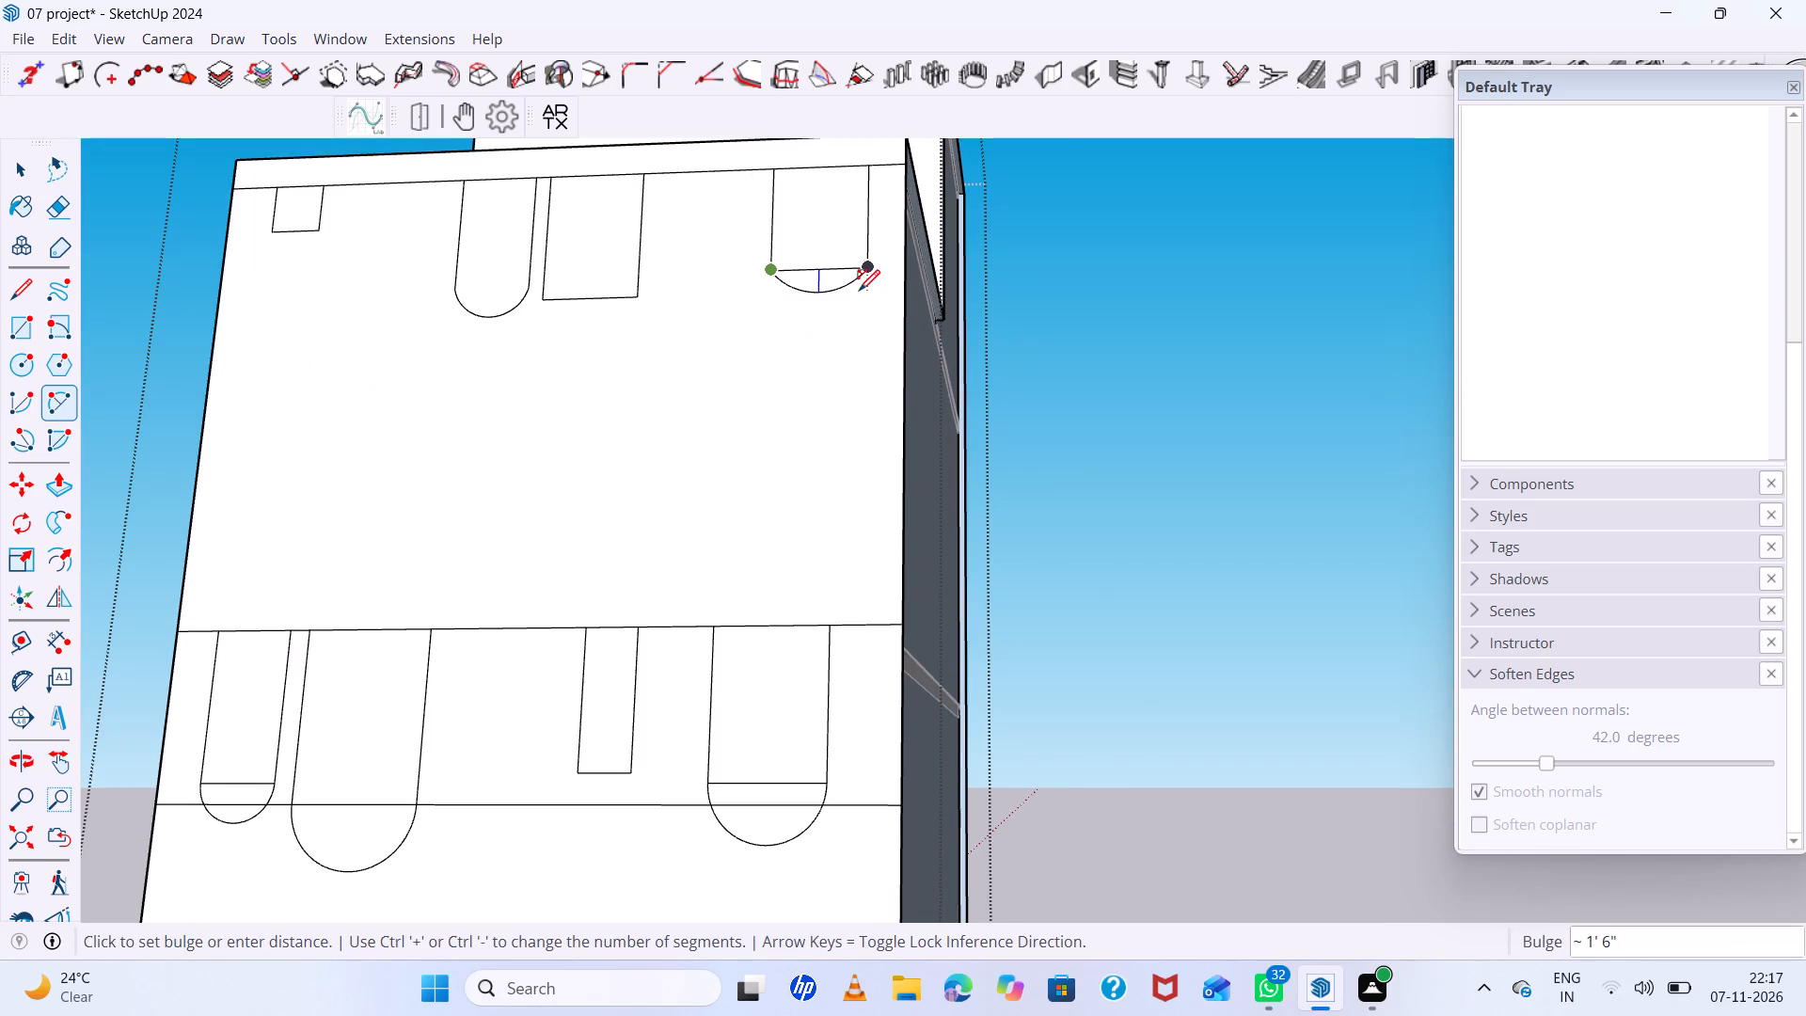
left_click(862, 310)
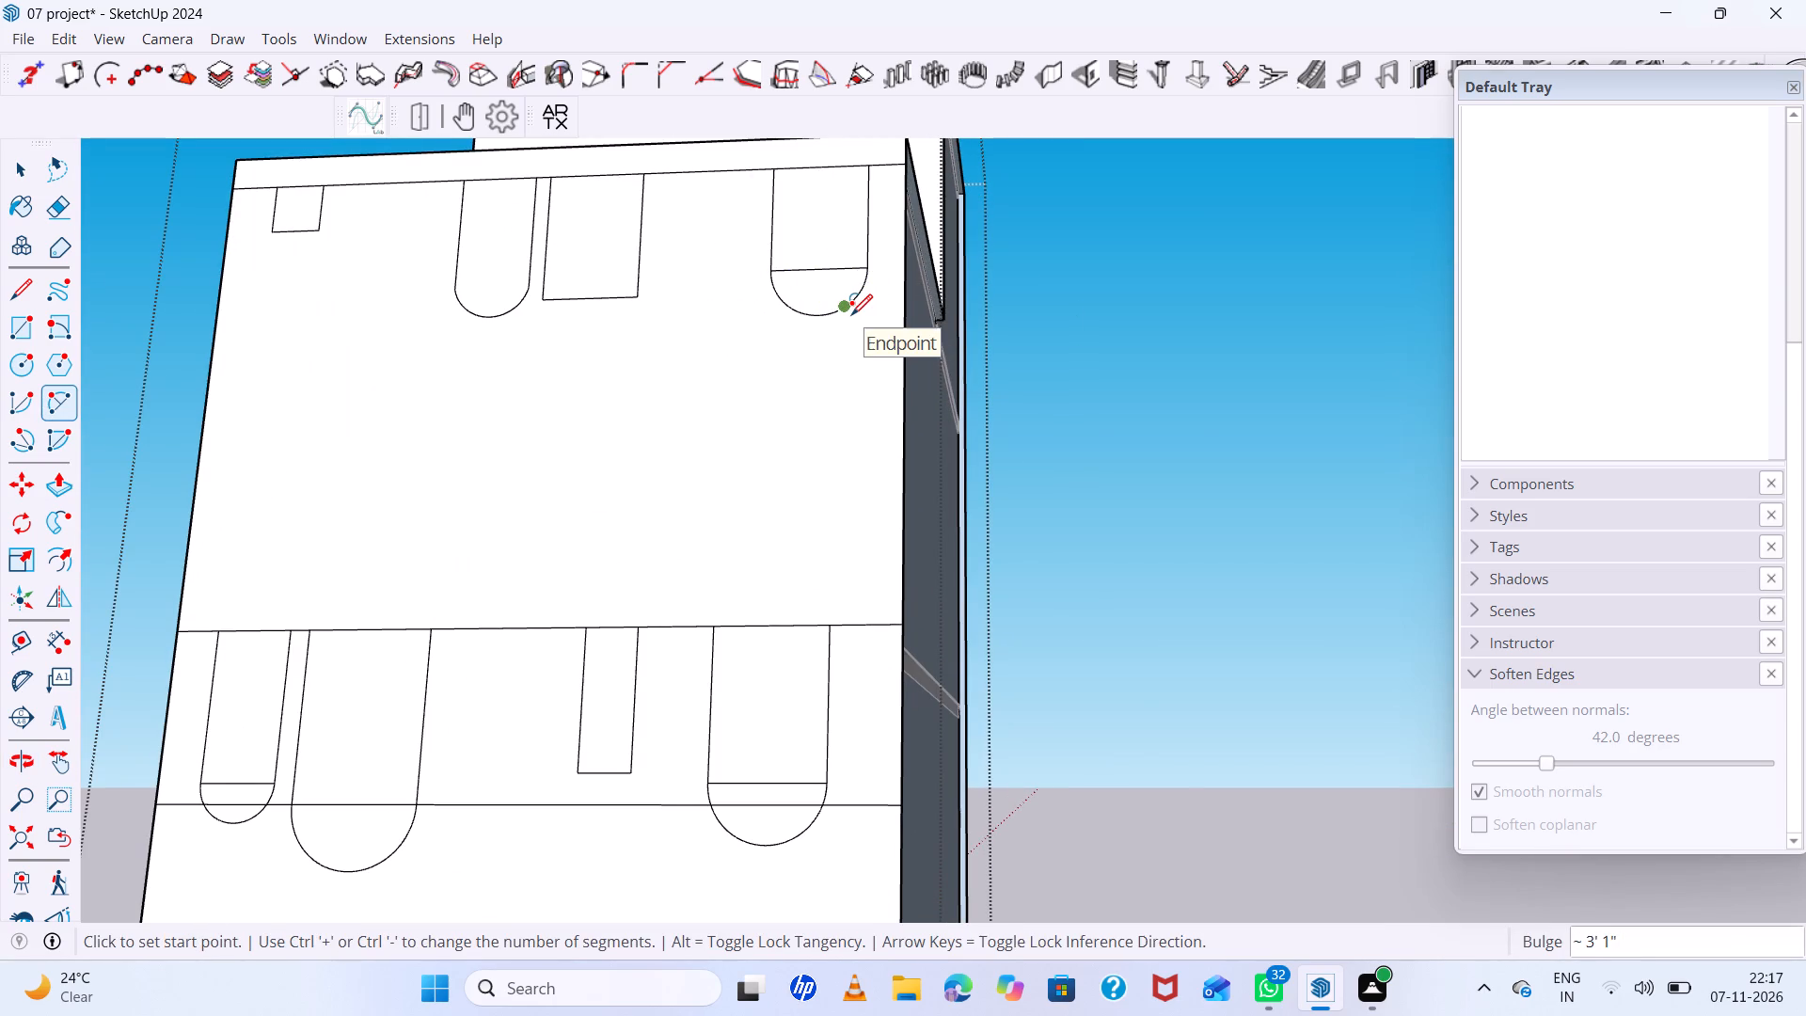
key("e")
left_click(826, 262)
Erase the lower band's bottom line and the chord lines inside its round-ended openings.
scroll(799, 312, "down", 10)
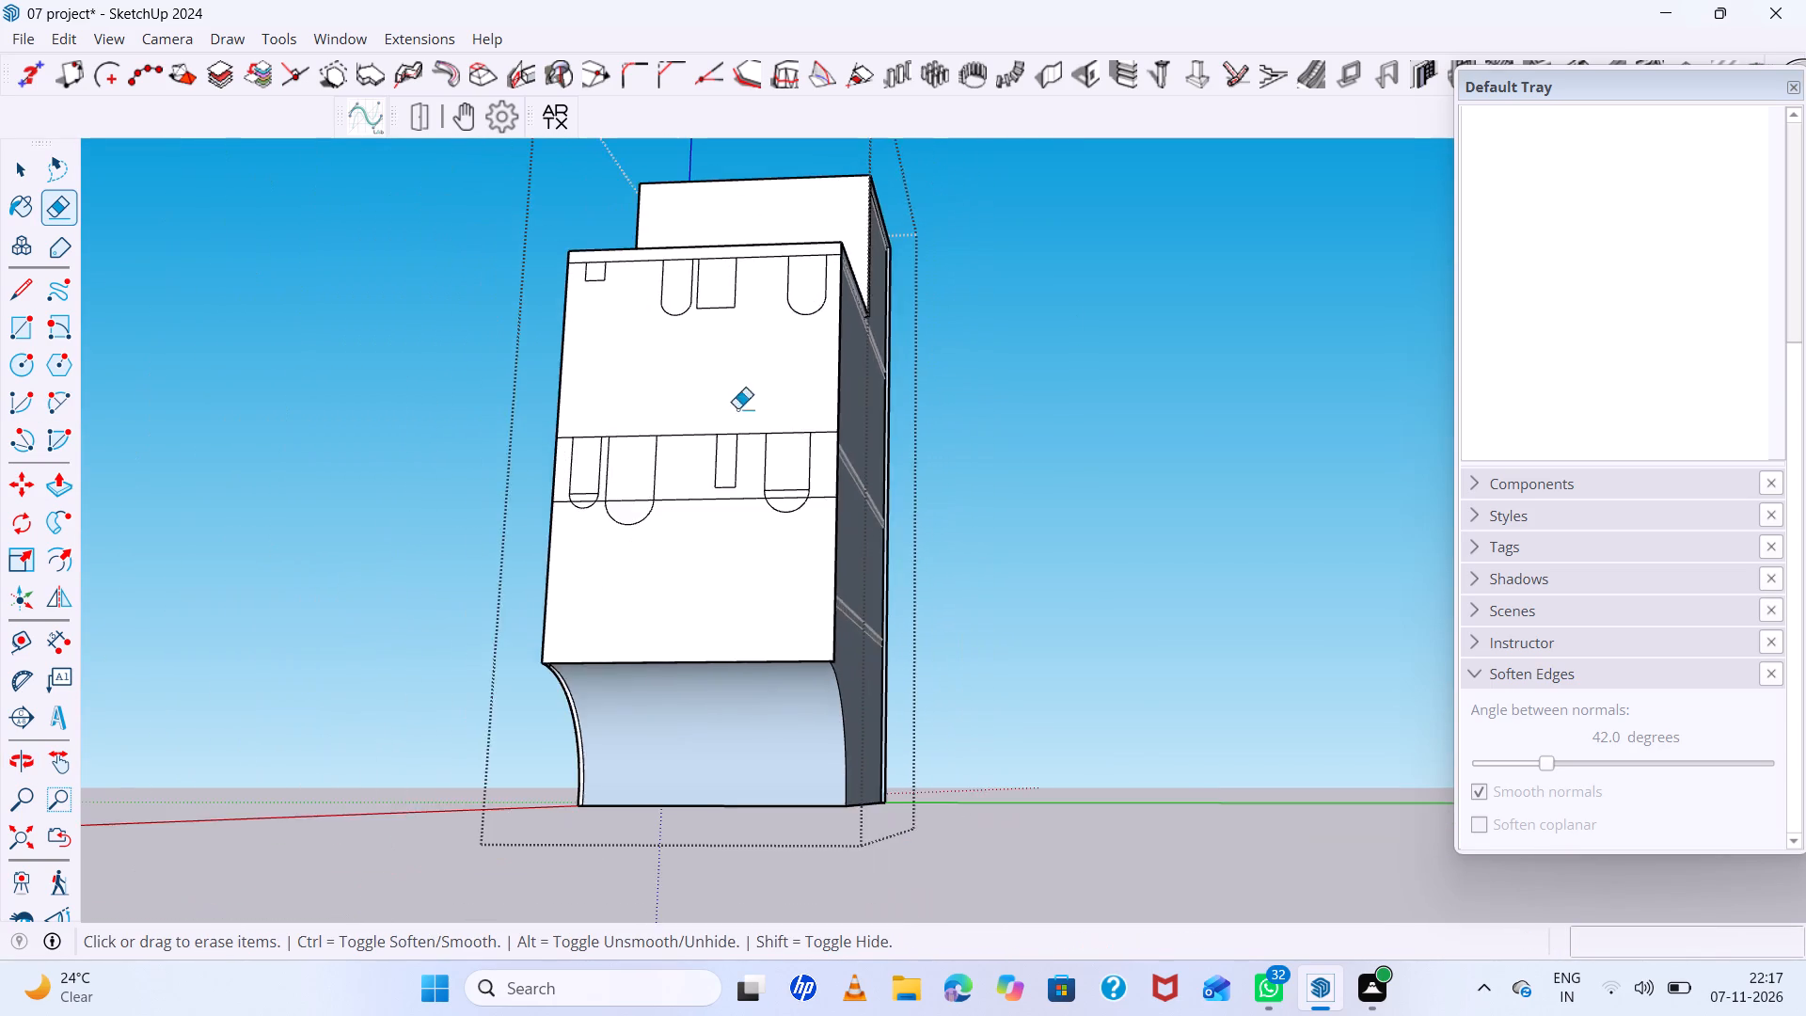
scroll(661, 467, "up", 6)
left_click_drag(631, 519, 633, 539)
left_click_drag(518, 503, 518, 517)
scroll(555, 548, "up", 6)
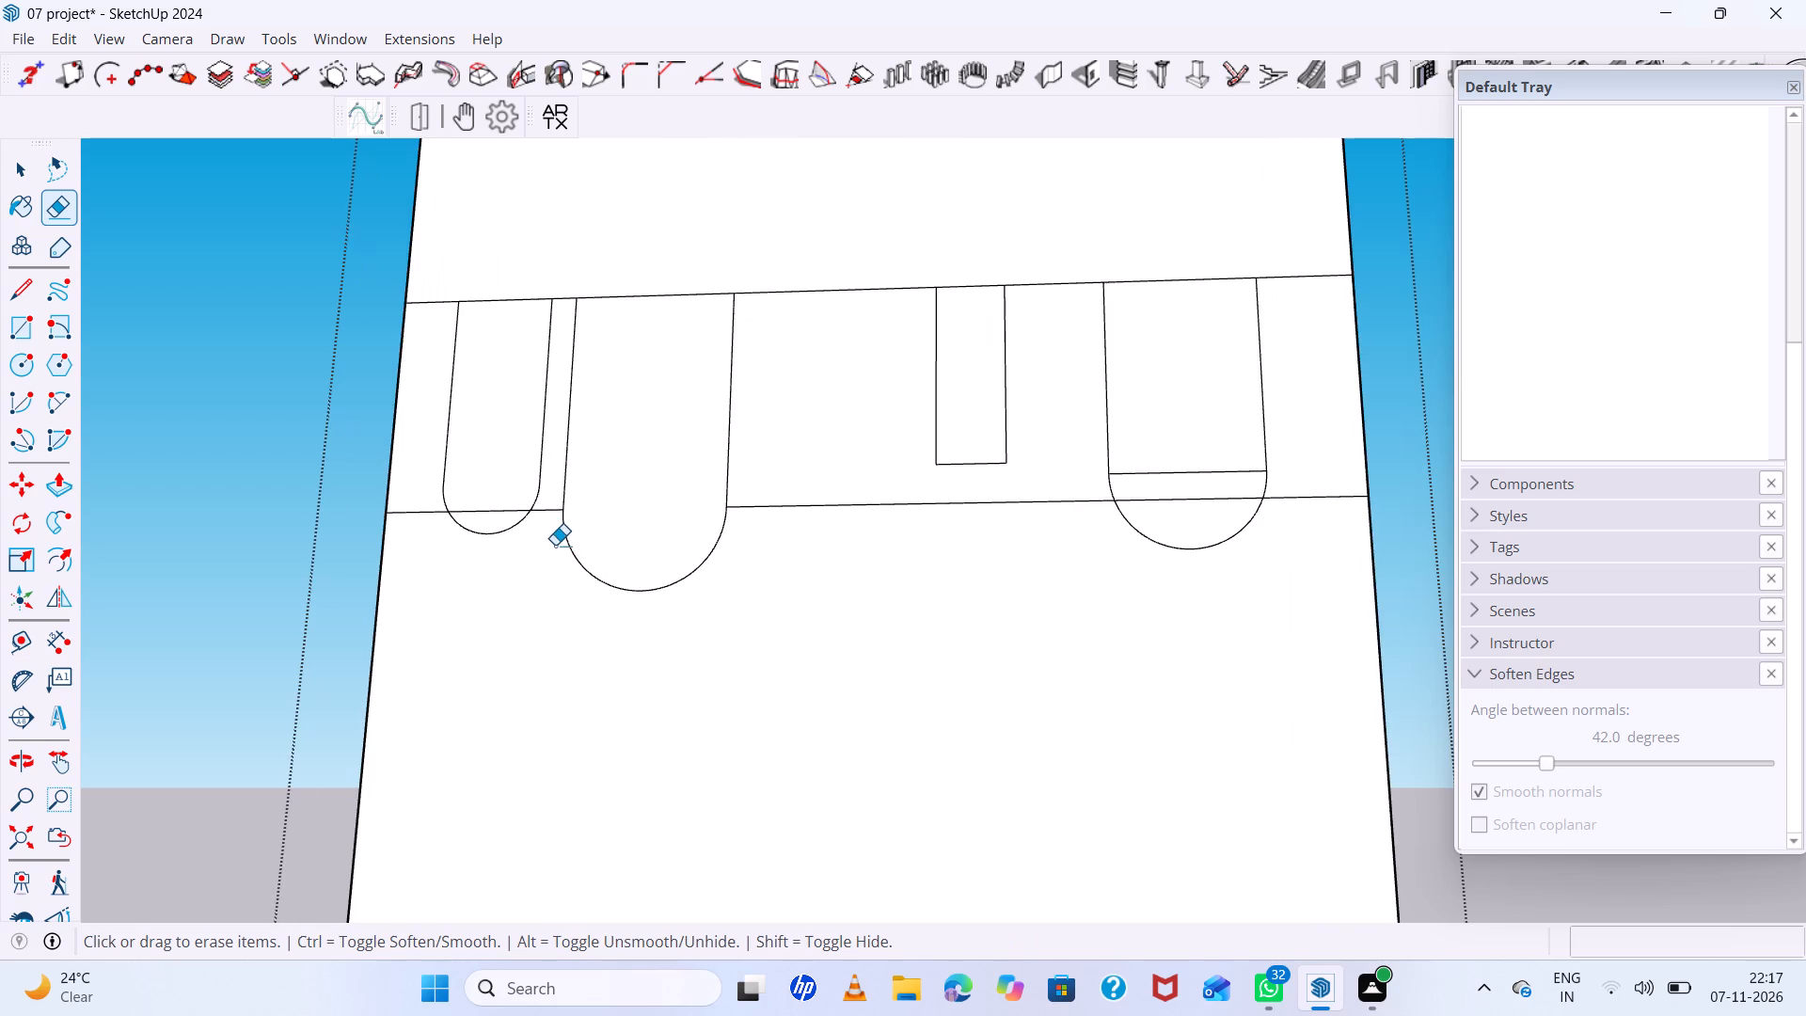
left_click_drag(540, 507, 544, 521)
left_click(515, 507)
left_click_drag(419, 510, 423, 529)
left_click_drag(777, 484, 823, 564)
left_click(1181, 477)
left_click_drag(1187, 468, 1182, 518)
left_click_drag(1294, 491, 1308, 521)
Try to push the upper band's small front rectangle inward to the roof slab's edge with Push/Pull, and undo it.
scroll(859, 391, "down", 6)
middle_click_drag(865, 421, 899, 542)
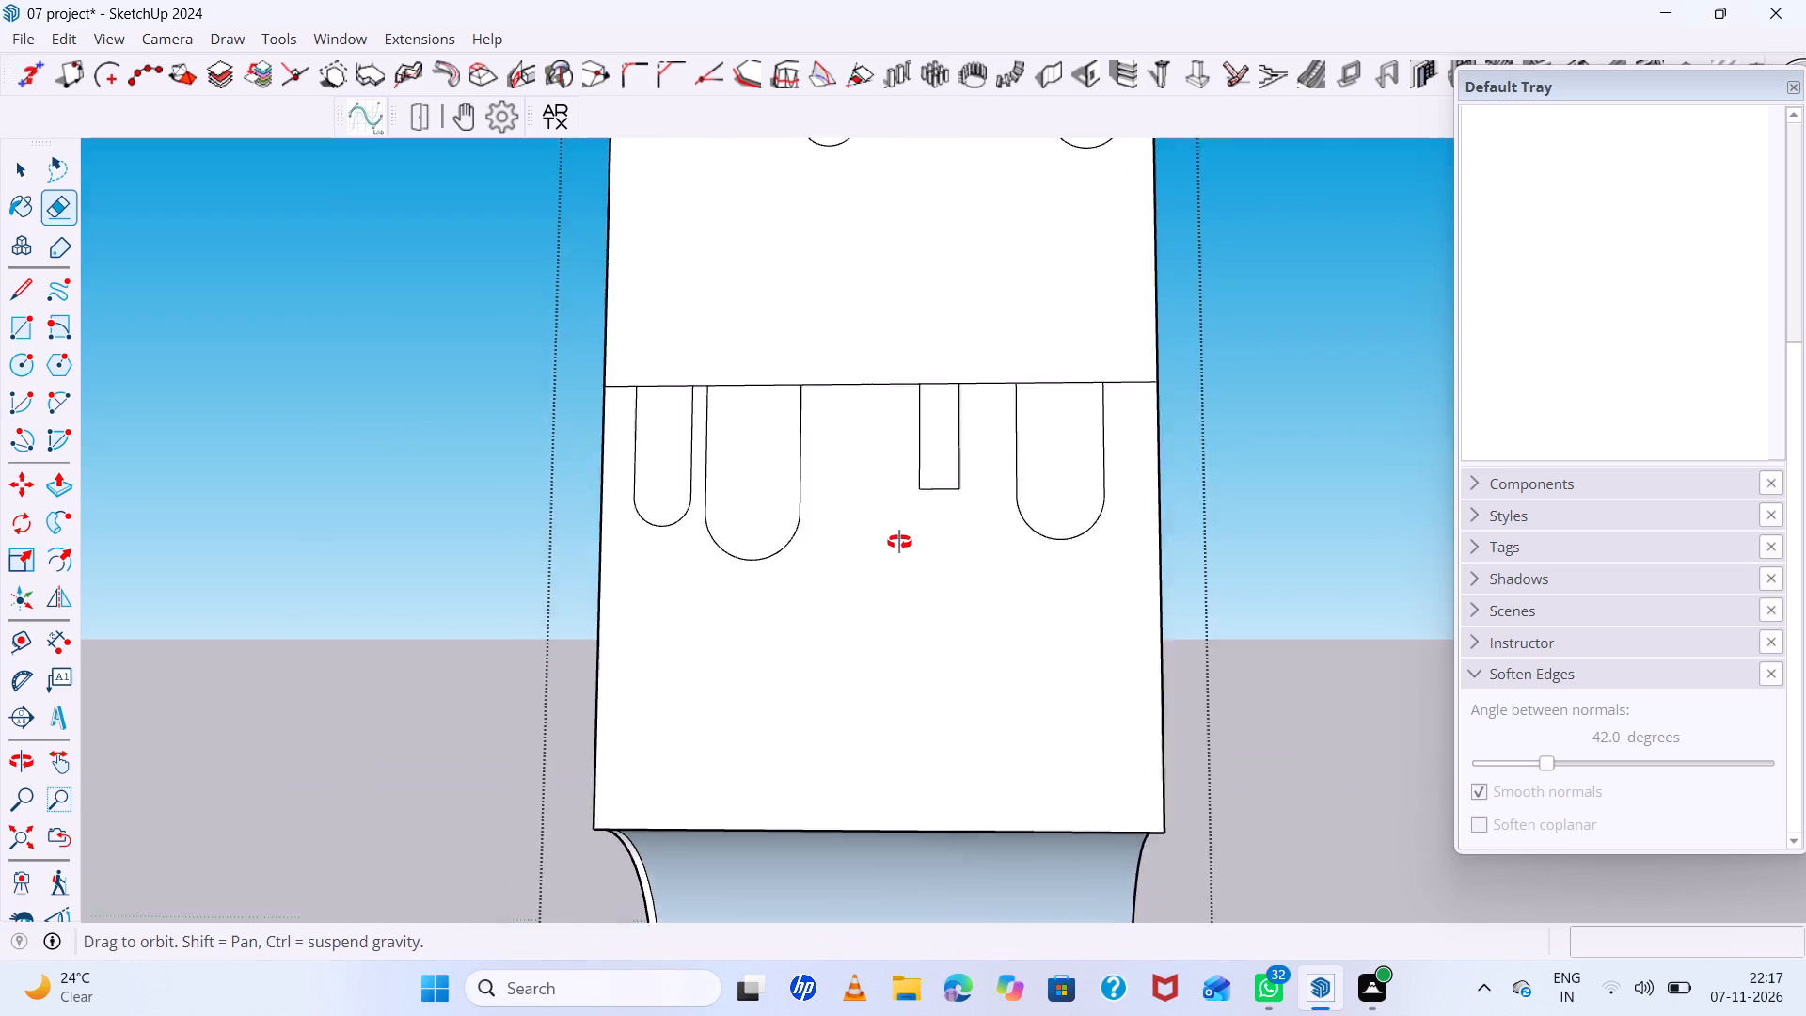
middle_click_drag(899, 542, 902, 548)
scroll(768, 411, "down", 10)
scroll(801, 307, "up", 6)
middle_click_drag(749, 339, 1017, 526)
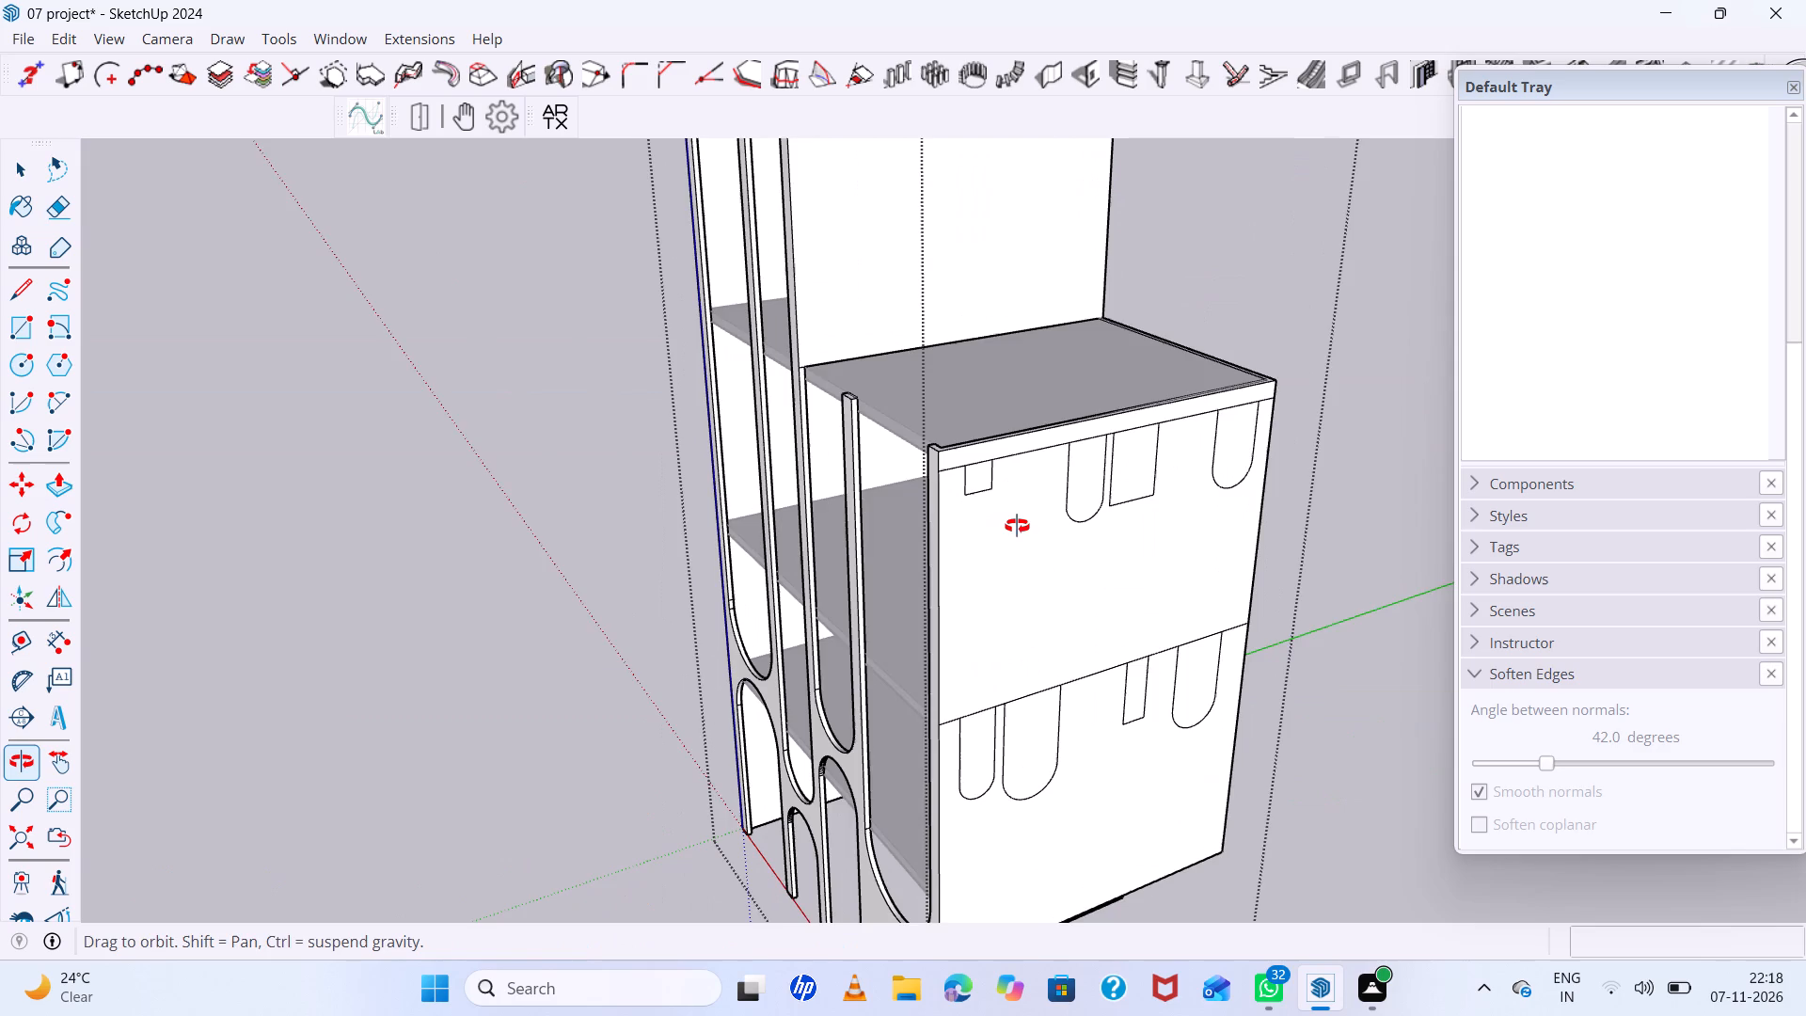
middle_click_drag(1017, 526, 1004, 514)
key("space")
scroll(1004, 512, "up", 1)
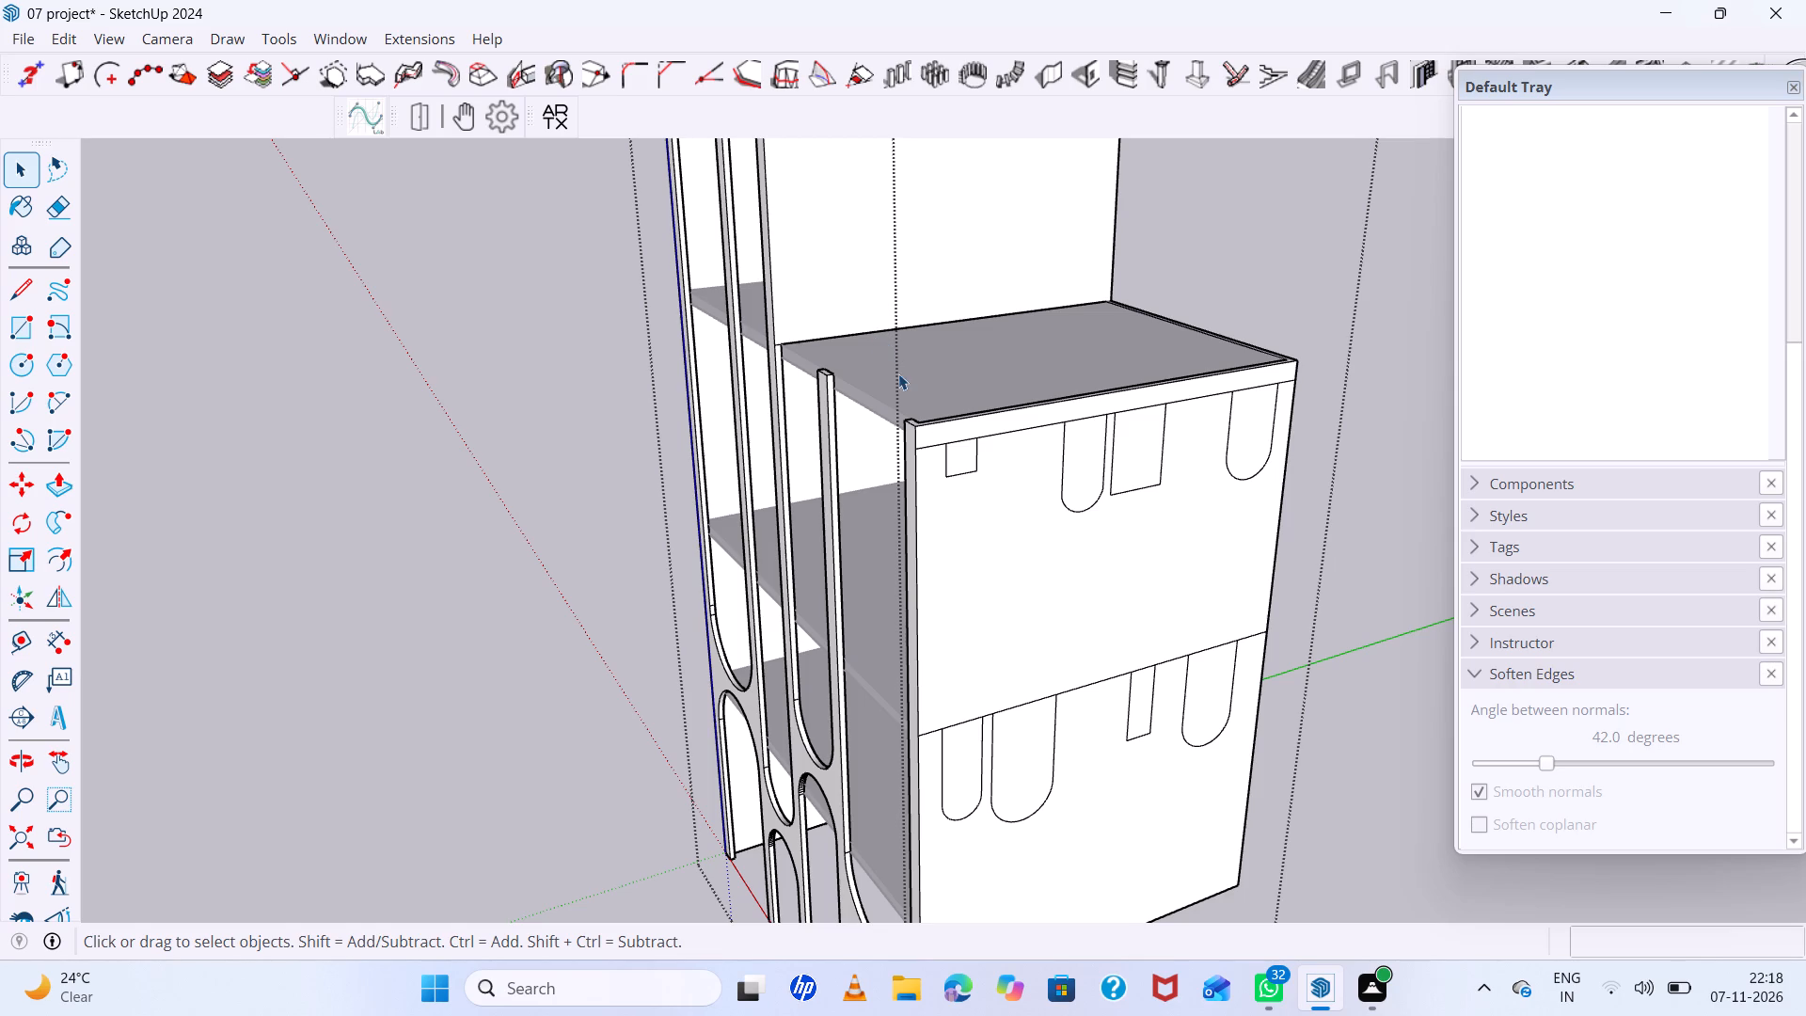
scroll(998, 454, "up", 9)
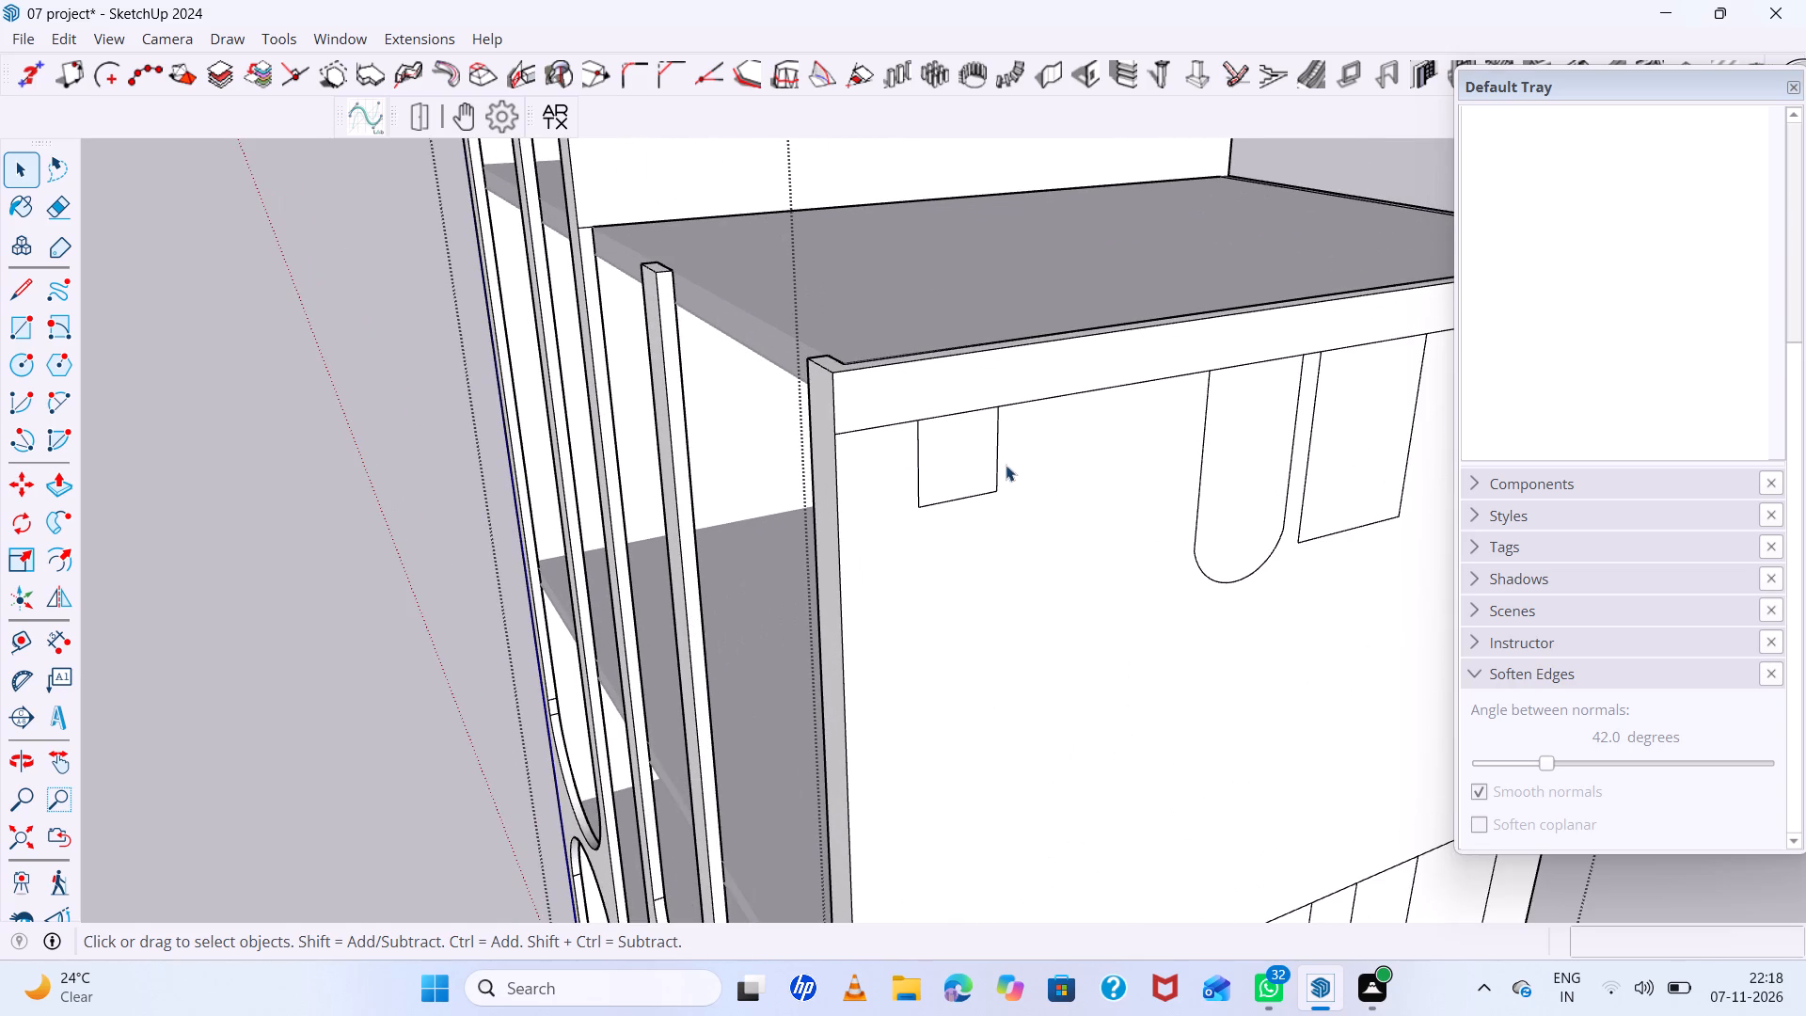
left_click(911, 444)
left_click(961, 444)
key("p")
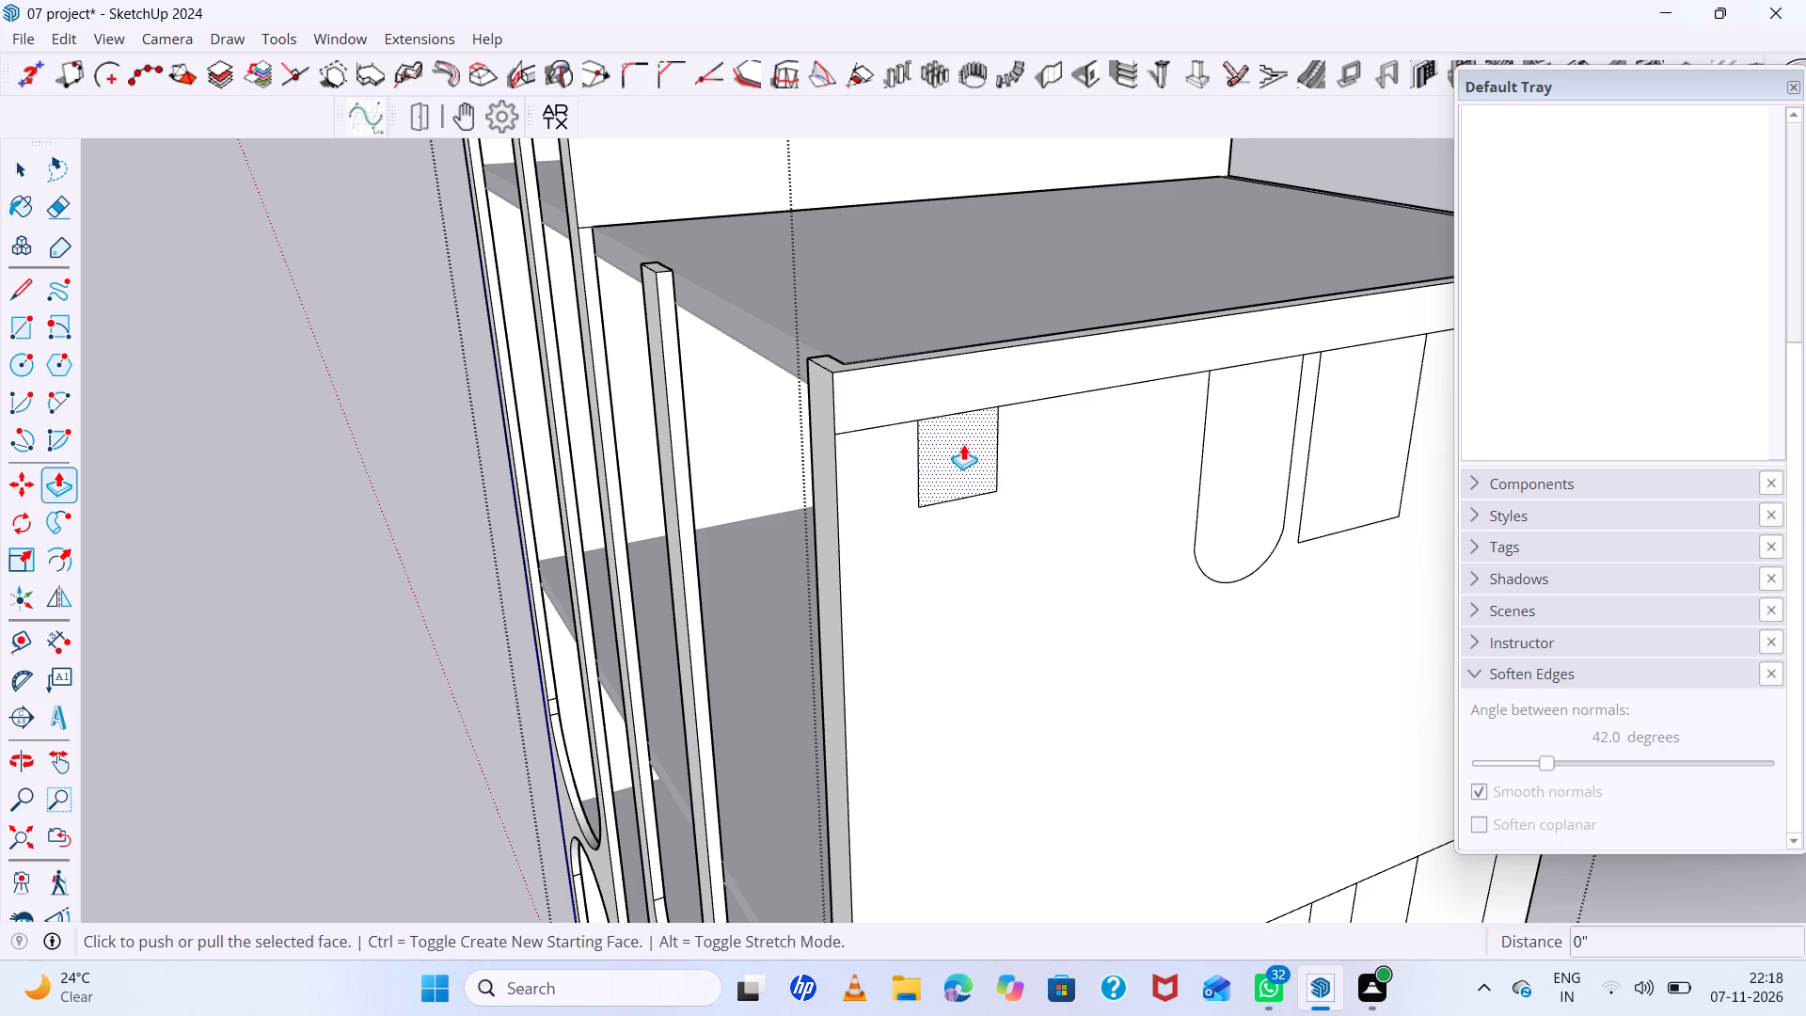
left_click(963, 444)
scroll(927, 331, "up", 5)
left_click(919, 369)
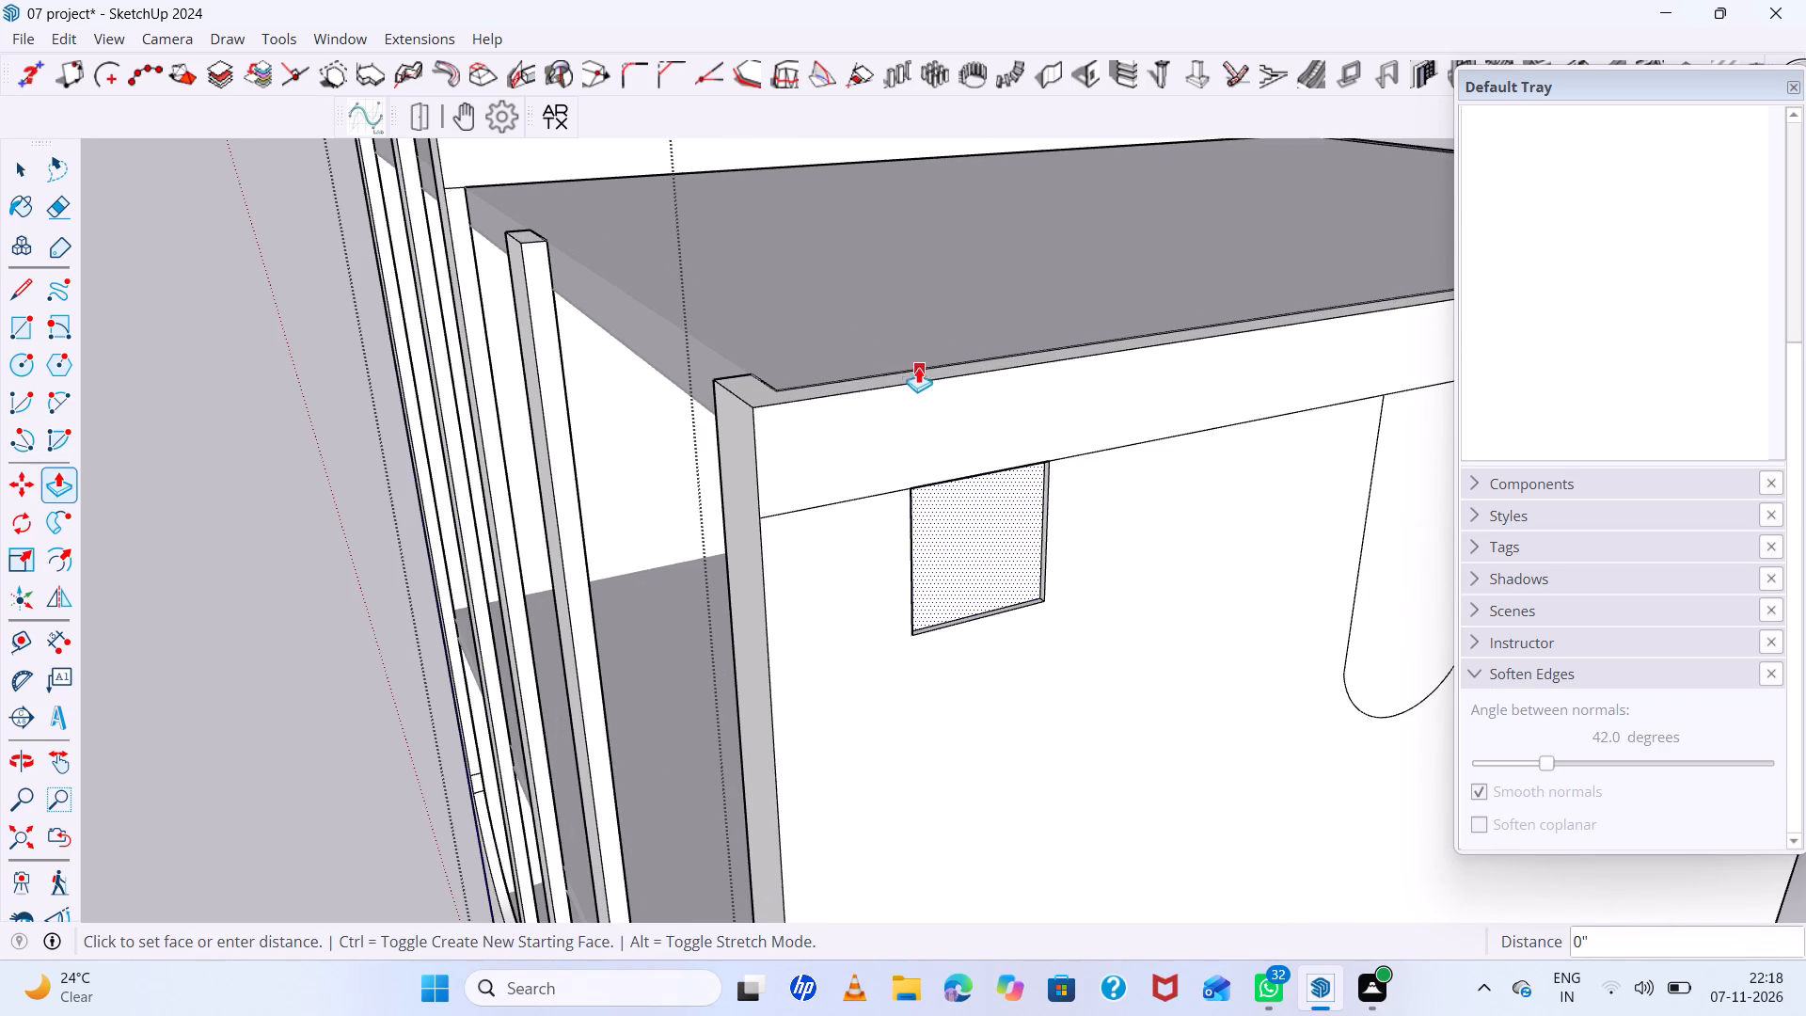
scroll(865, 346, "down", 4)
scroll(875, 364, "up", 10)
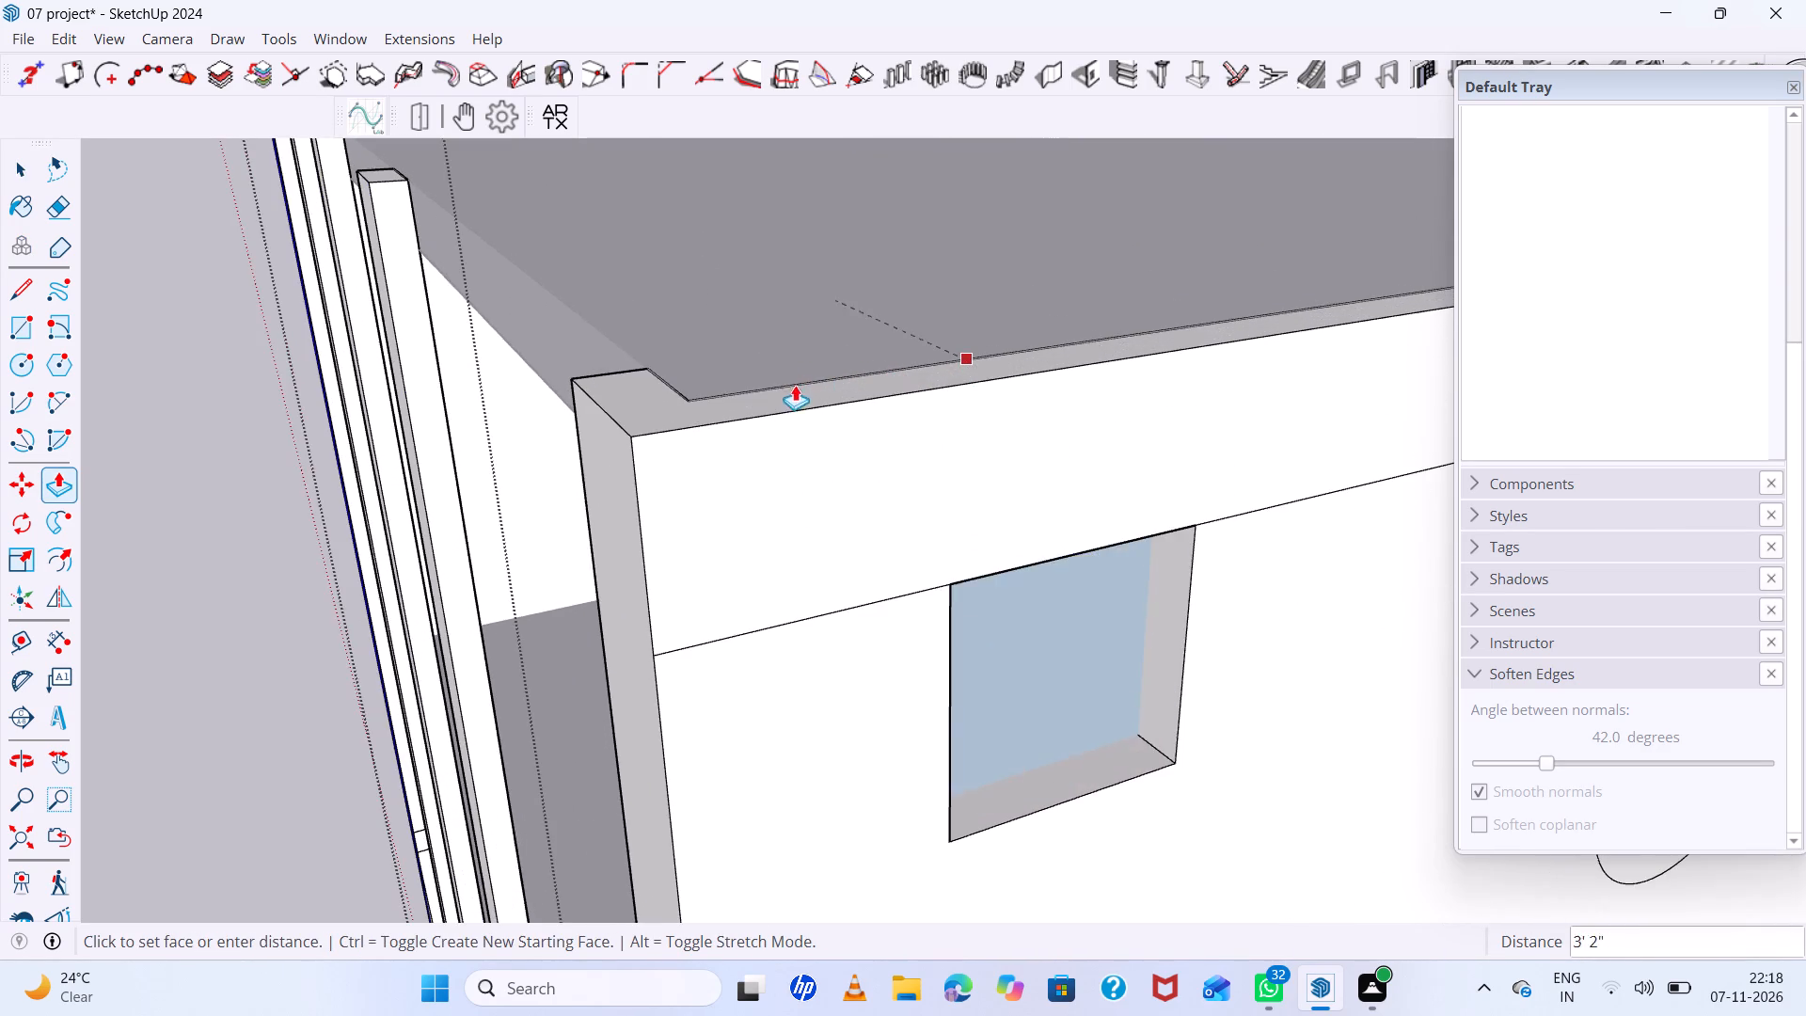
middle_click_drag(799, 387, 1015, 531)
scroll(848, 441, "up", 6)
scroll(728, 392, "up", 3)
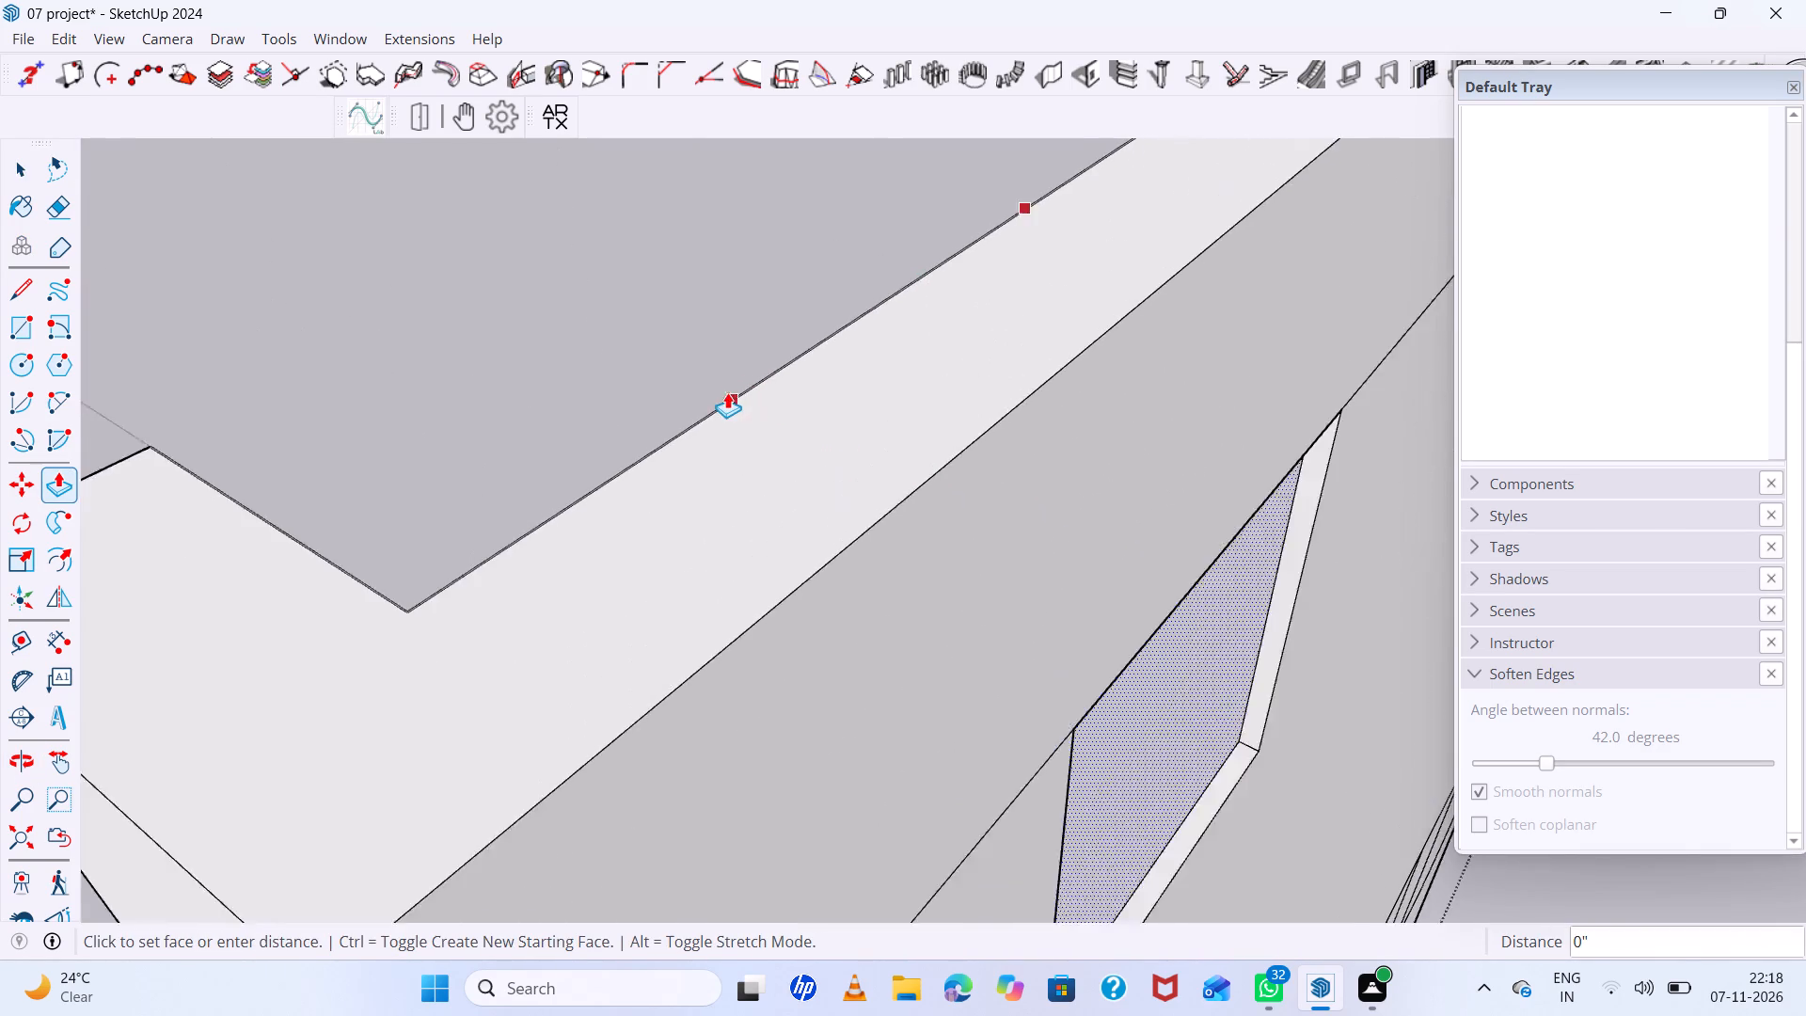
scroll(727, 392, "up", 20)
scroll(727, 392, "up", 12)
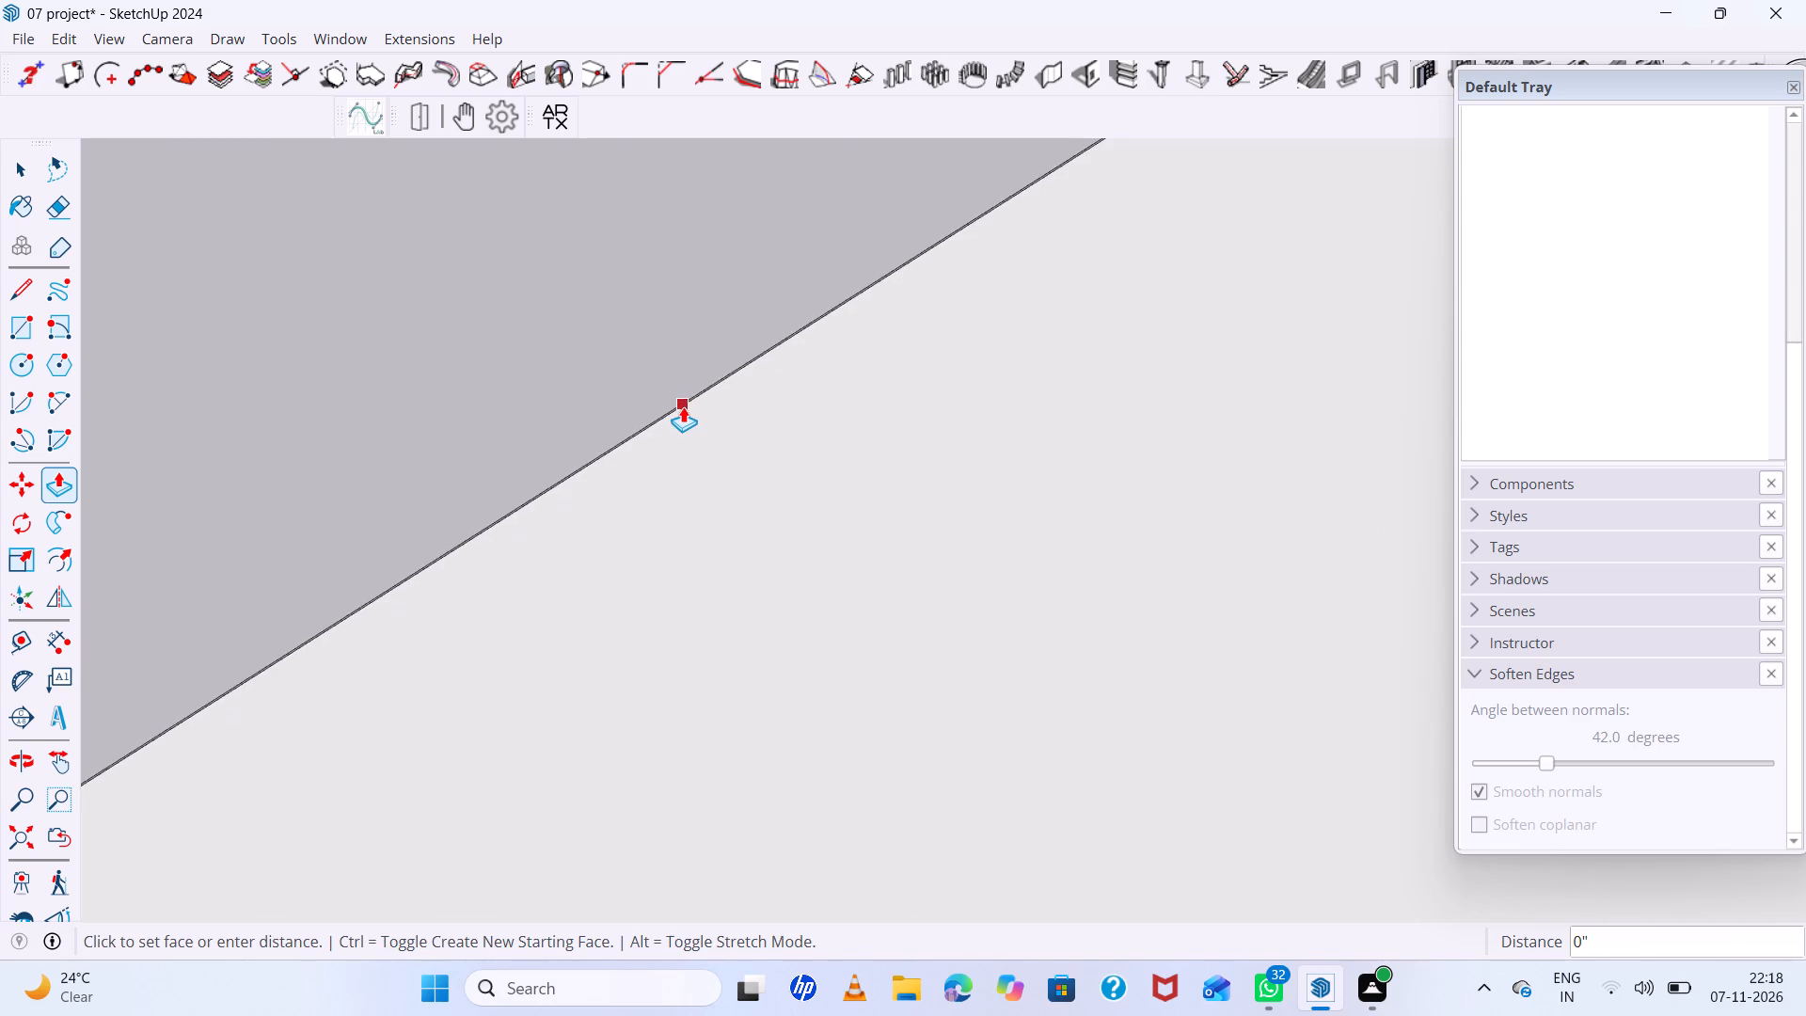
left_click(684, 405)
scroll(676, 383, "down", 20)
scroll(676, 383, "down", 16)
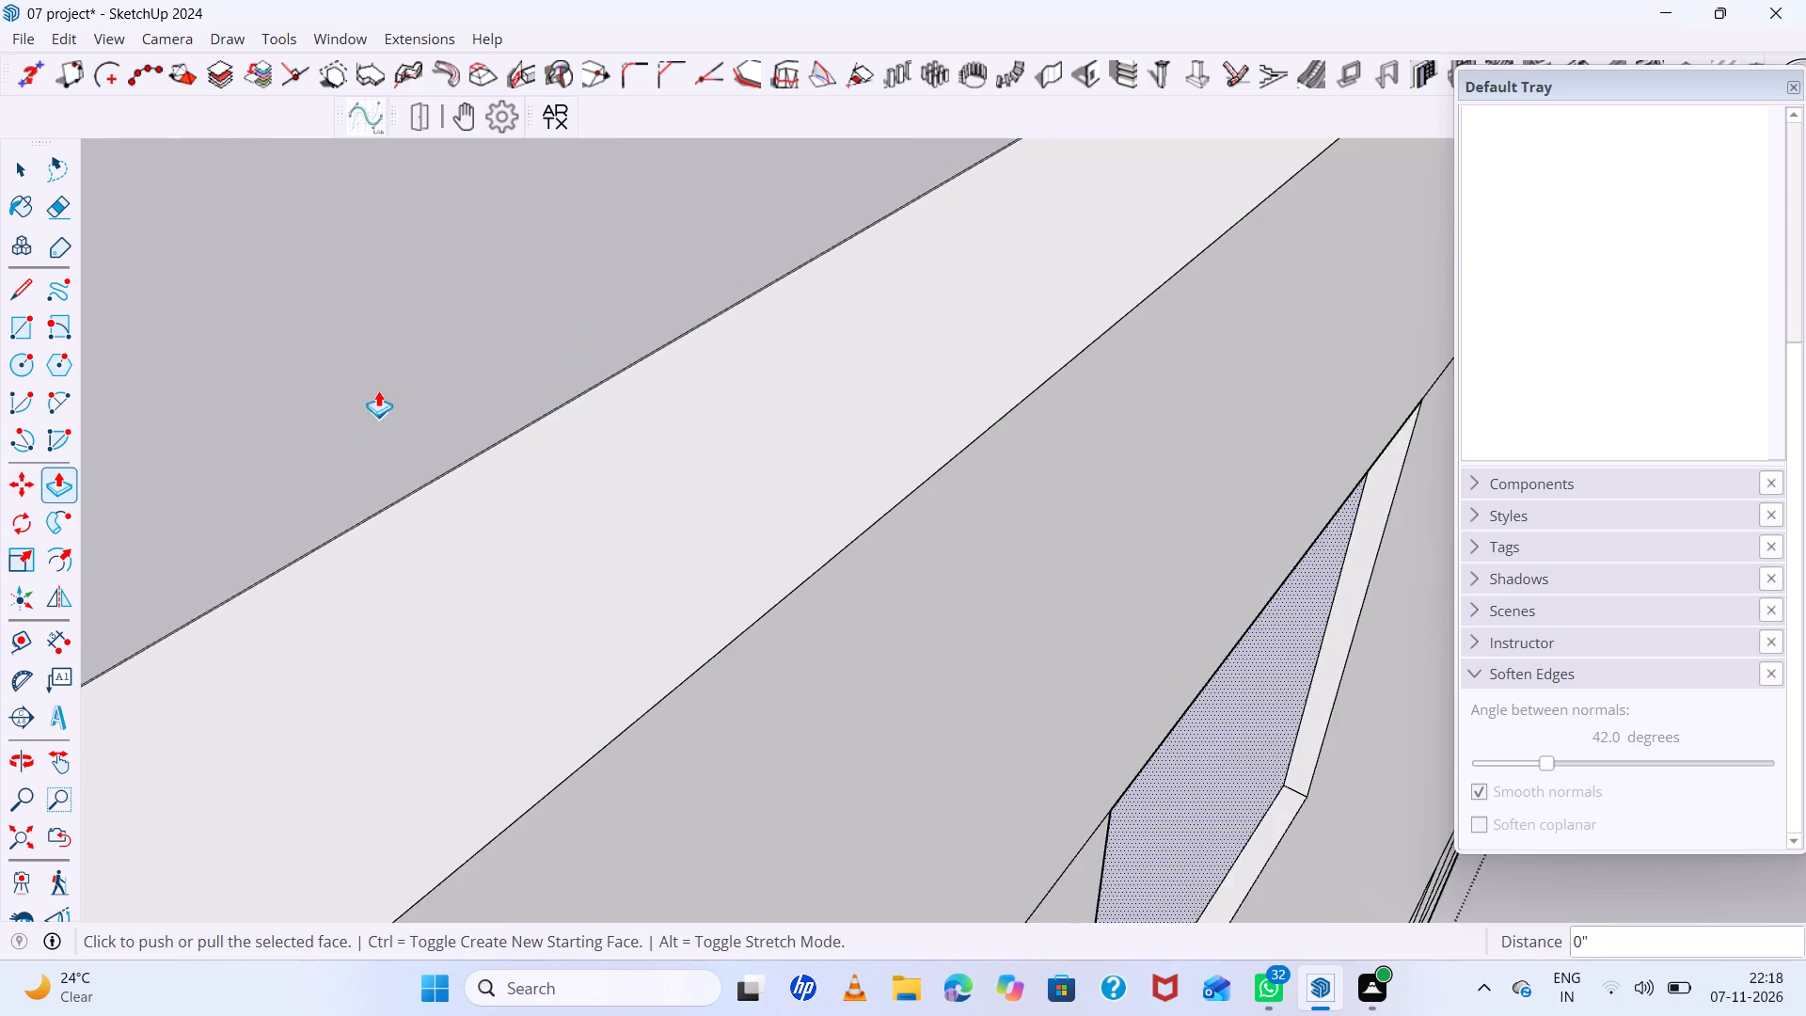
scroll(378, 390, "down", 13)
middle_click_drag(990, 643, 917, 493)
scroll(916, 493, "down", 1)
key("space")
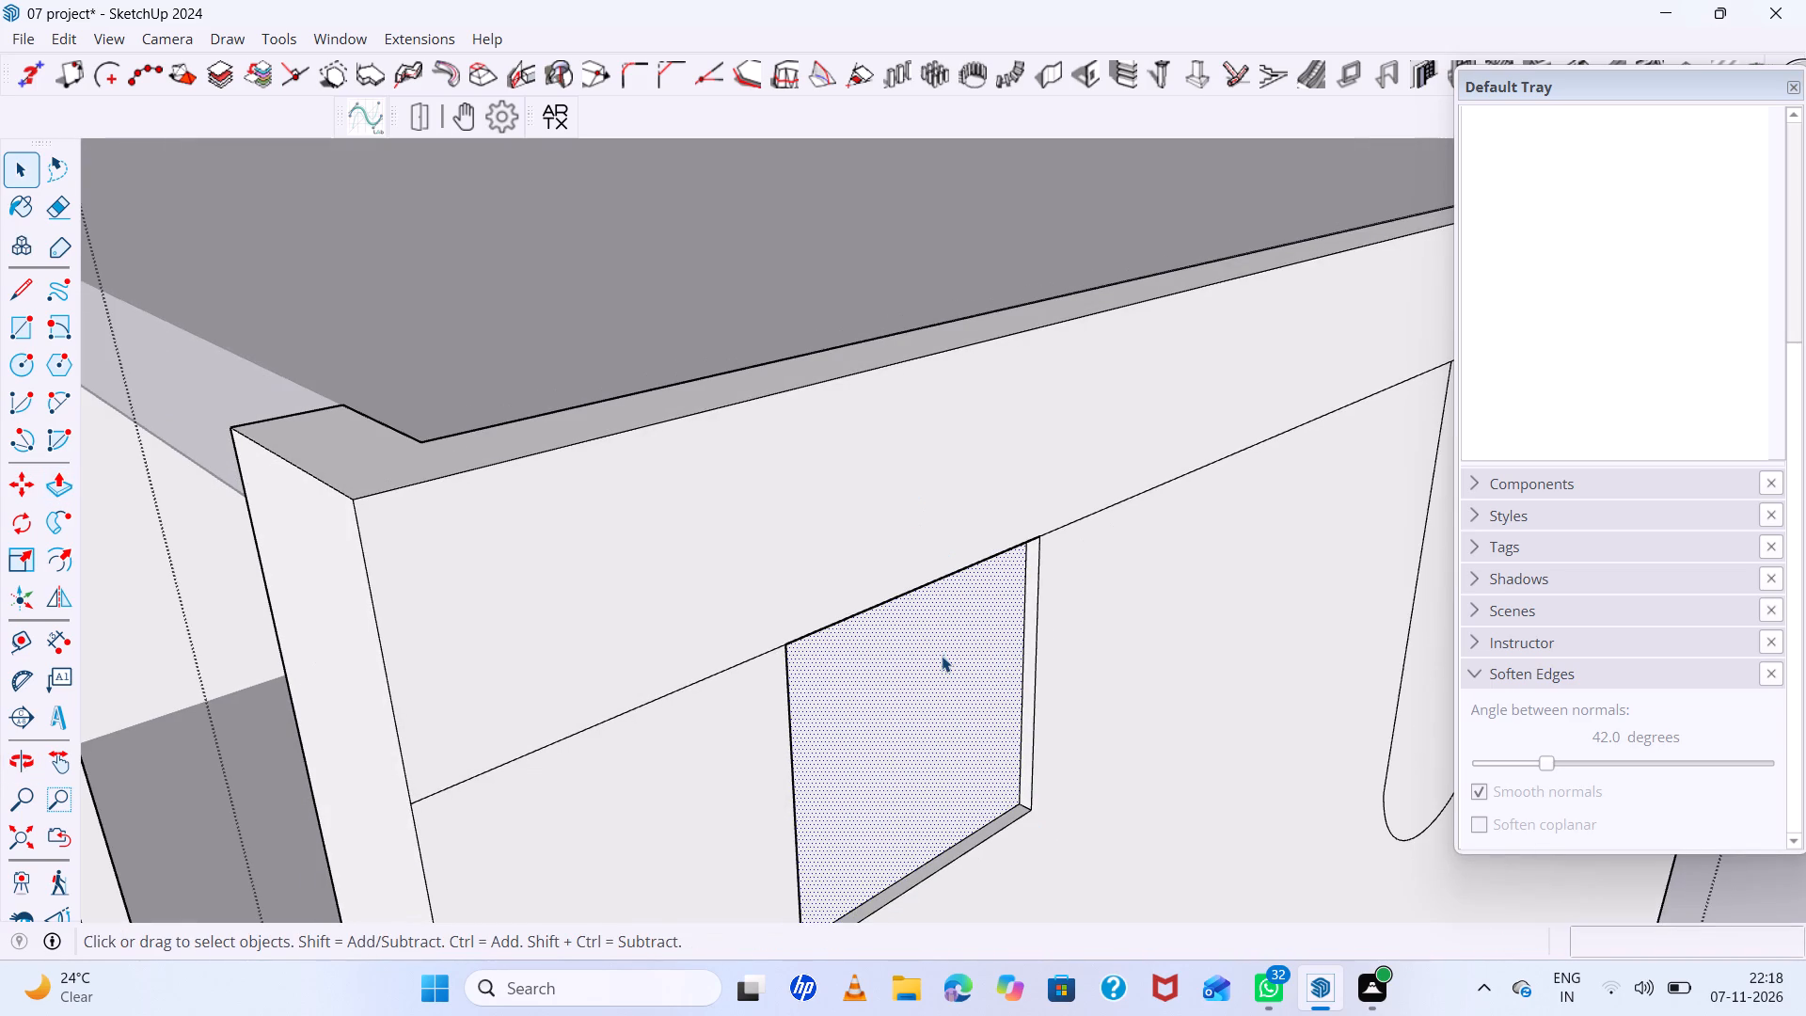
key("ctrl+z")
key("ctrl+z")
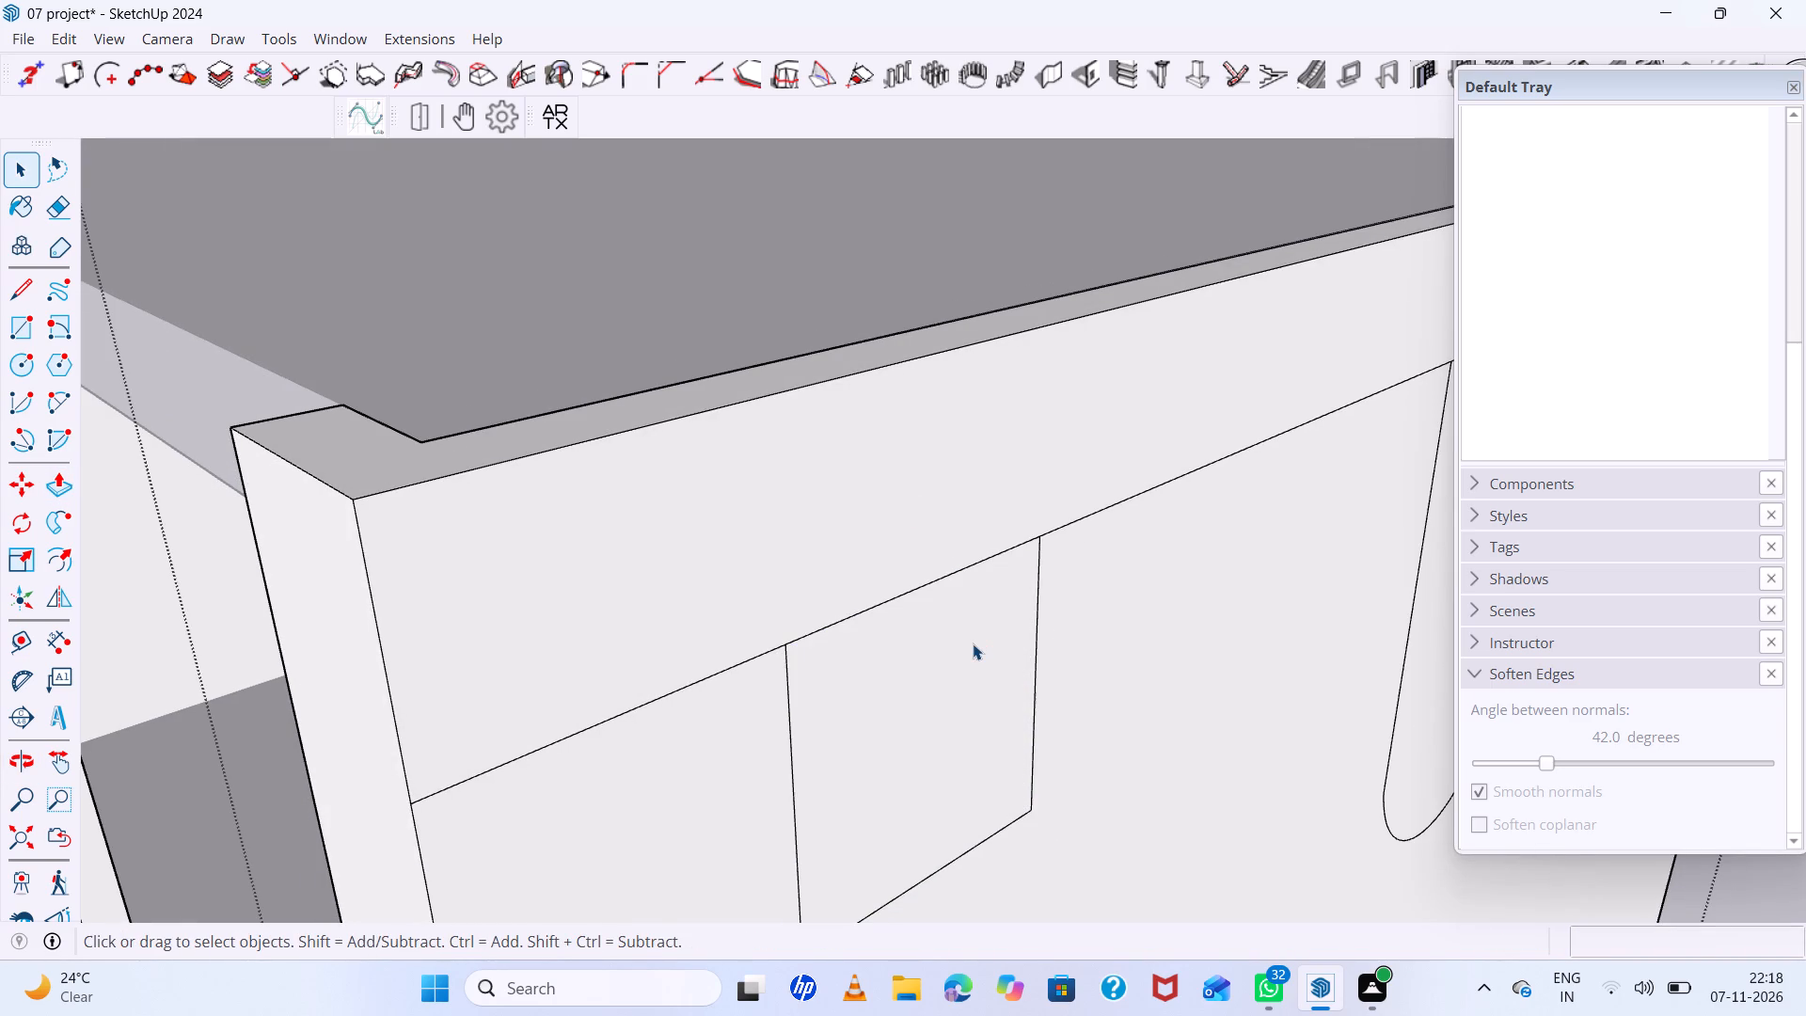
Move the lower block's roof slab about 1' 11" away from the side wall to expose the wall's inner edge.
left_click(511, 384)
scroll(543, 429, "down", 11)
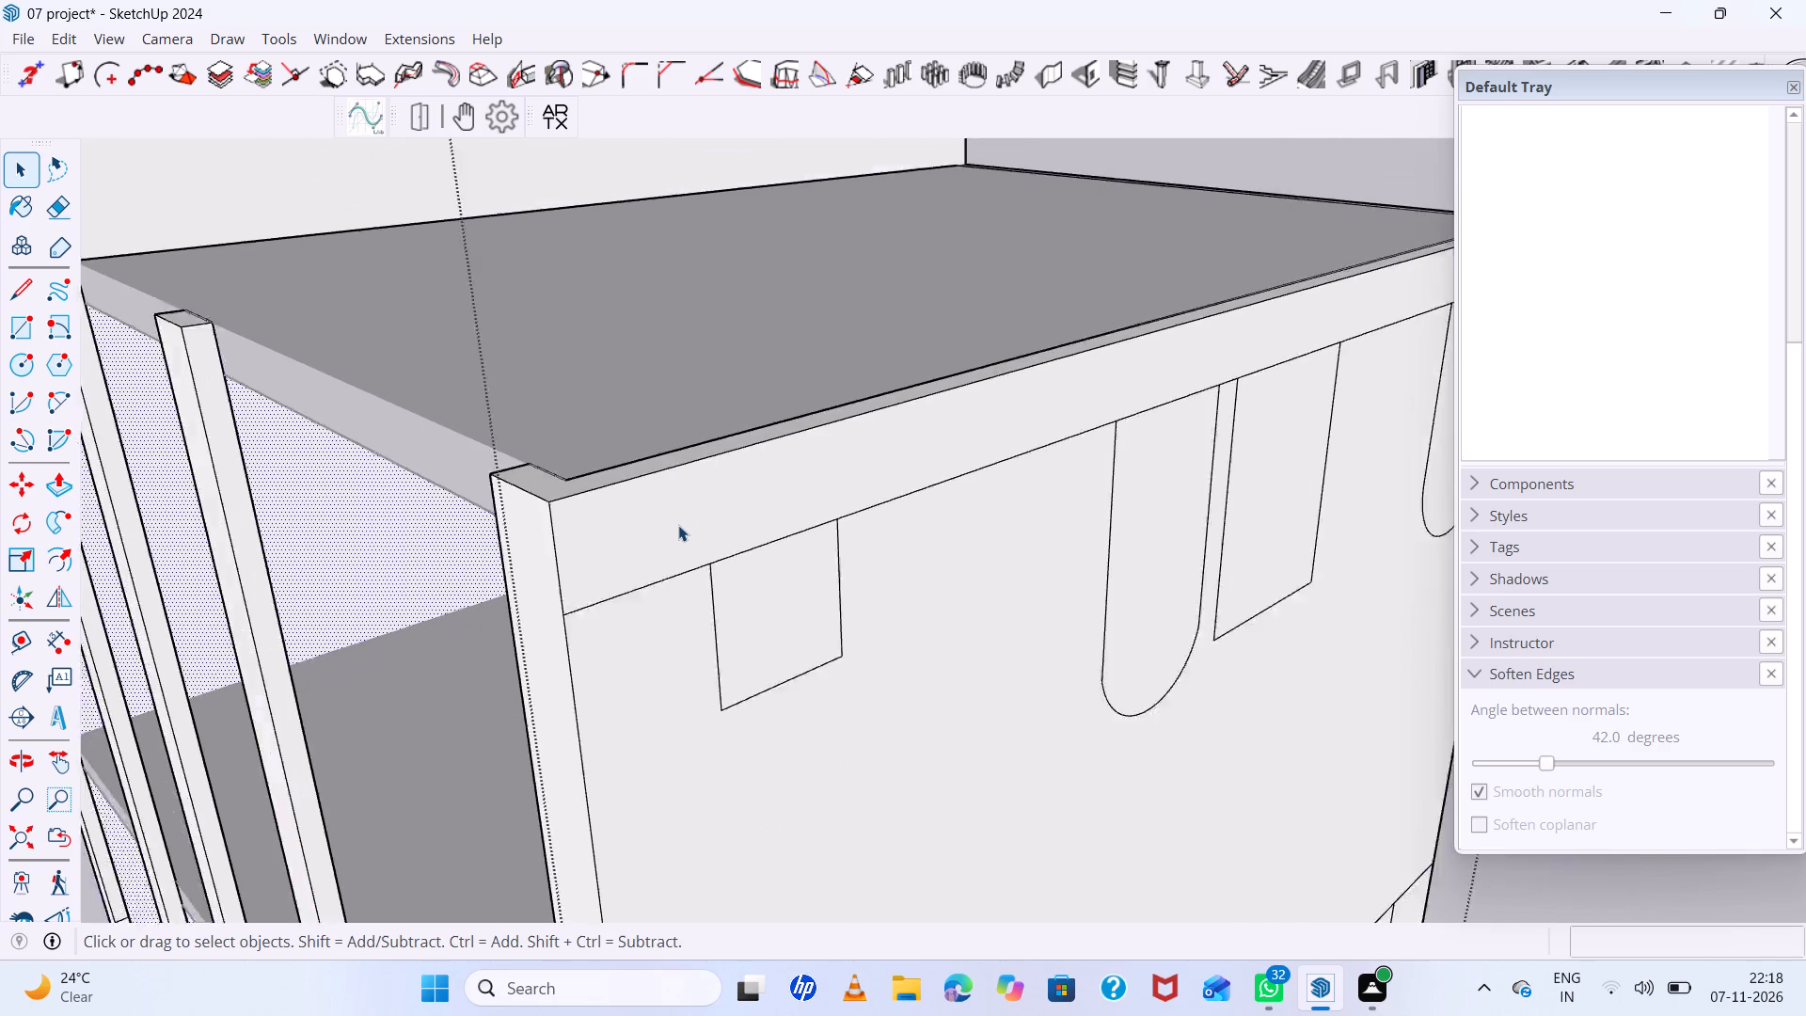
scroll(678, 525, "down", 8)
left_click(1328, 355)
scroll(806, 422, "up", 4)
left_click(676, 438)
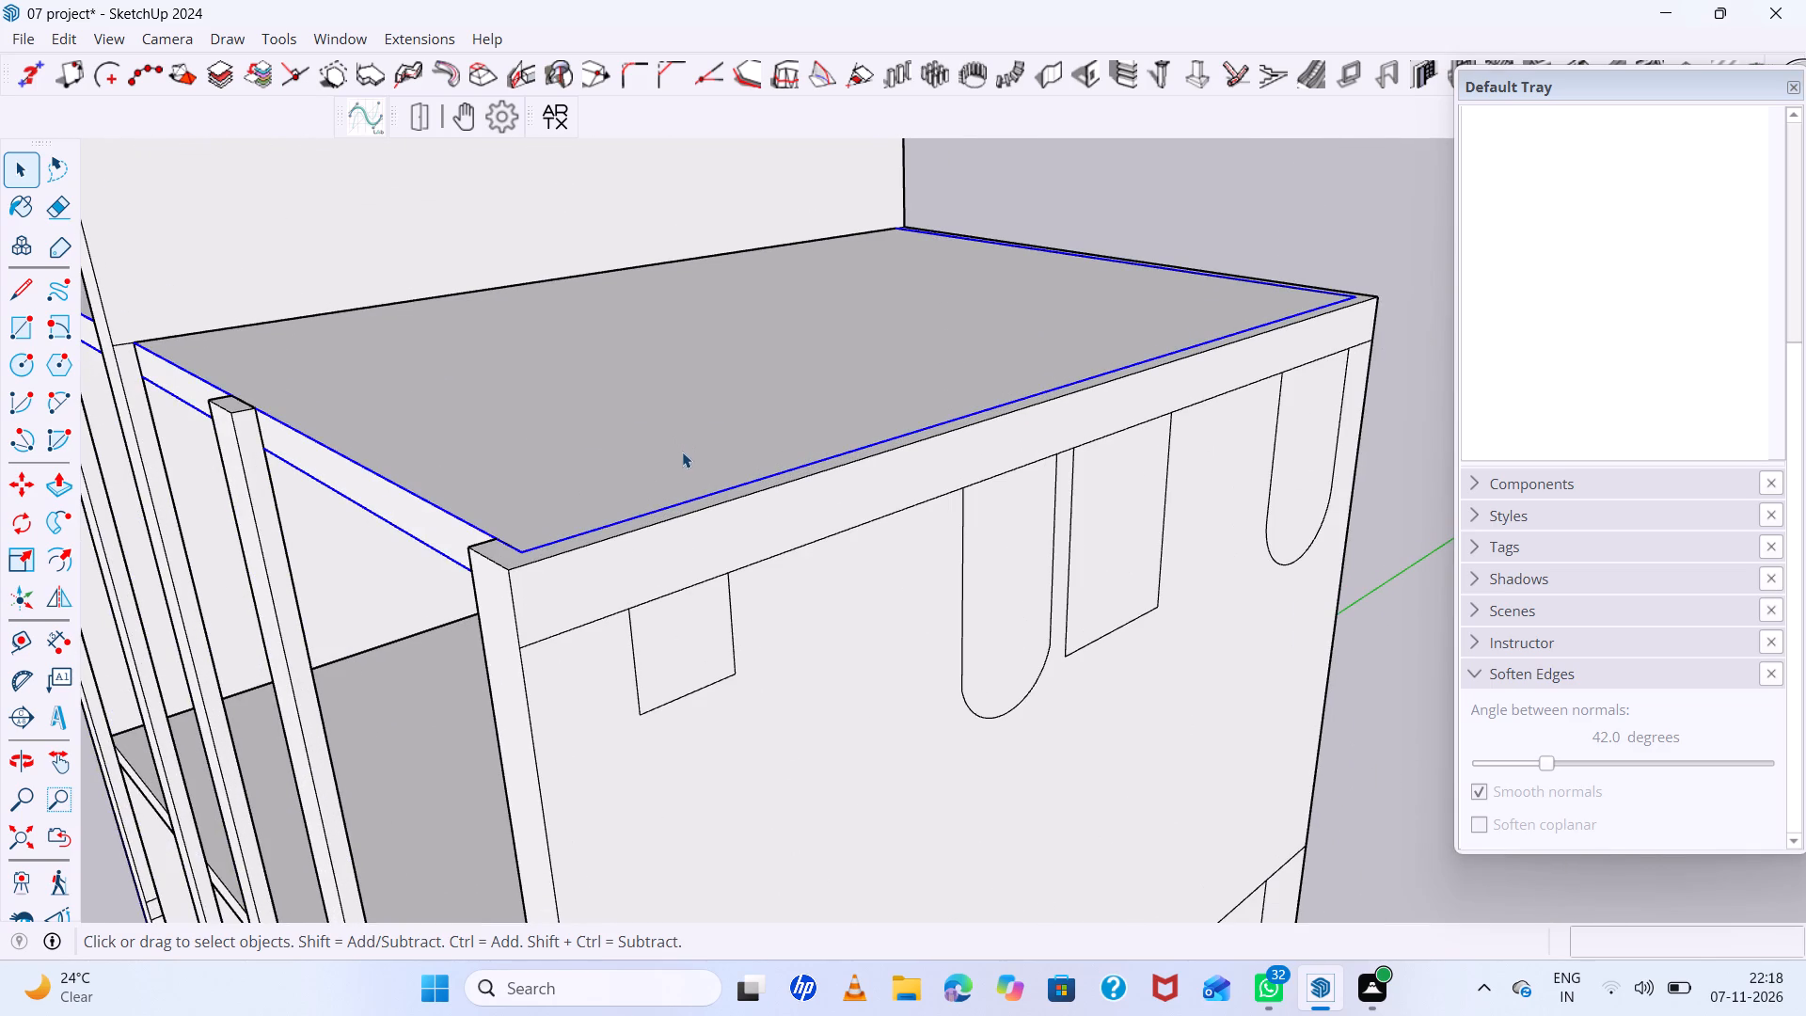
key("m")
left_click(516, 554)
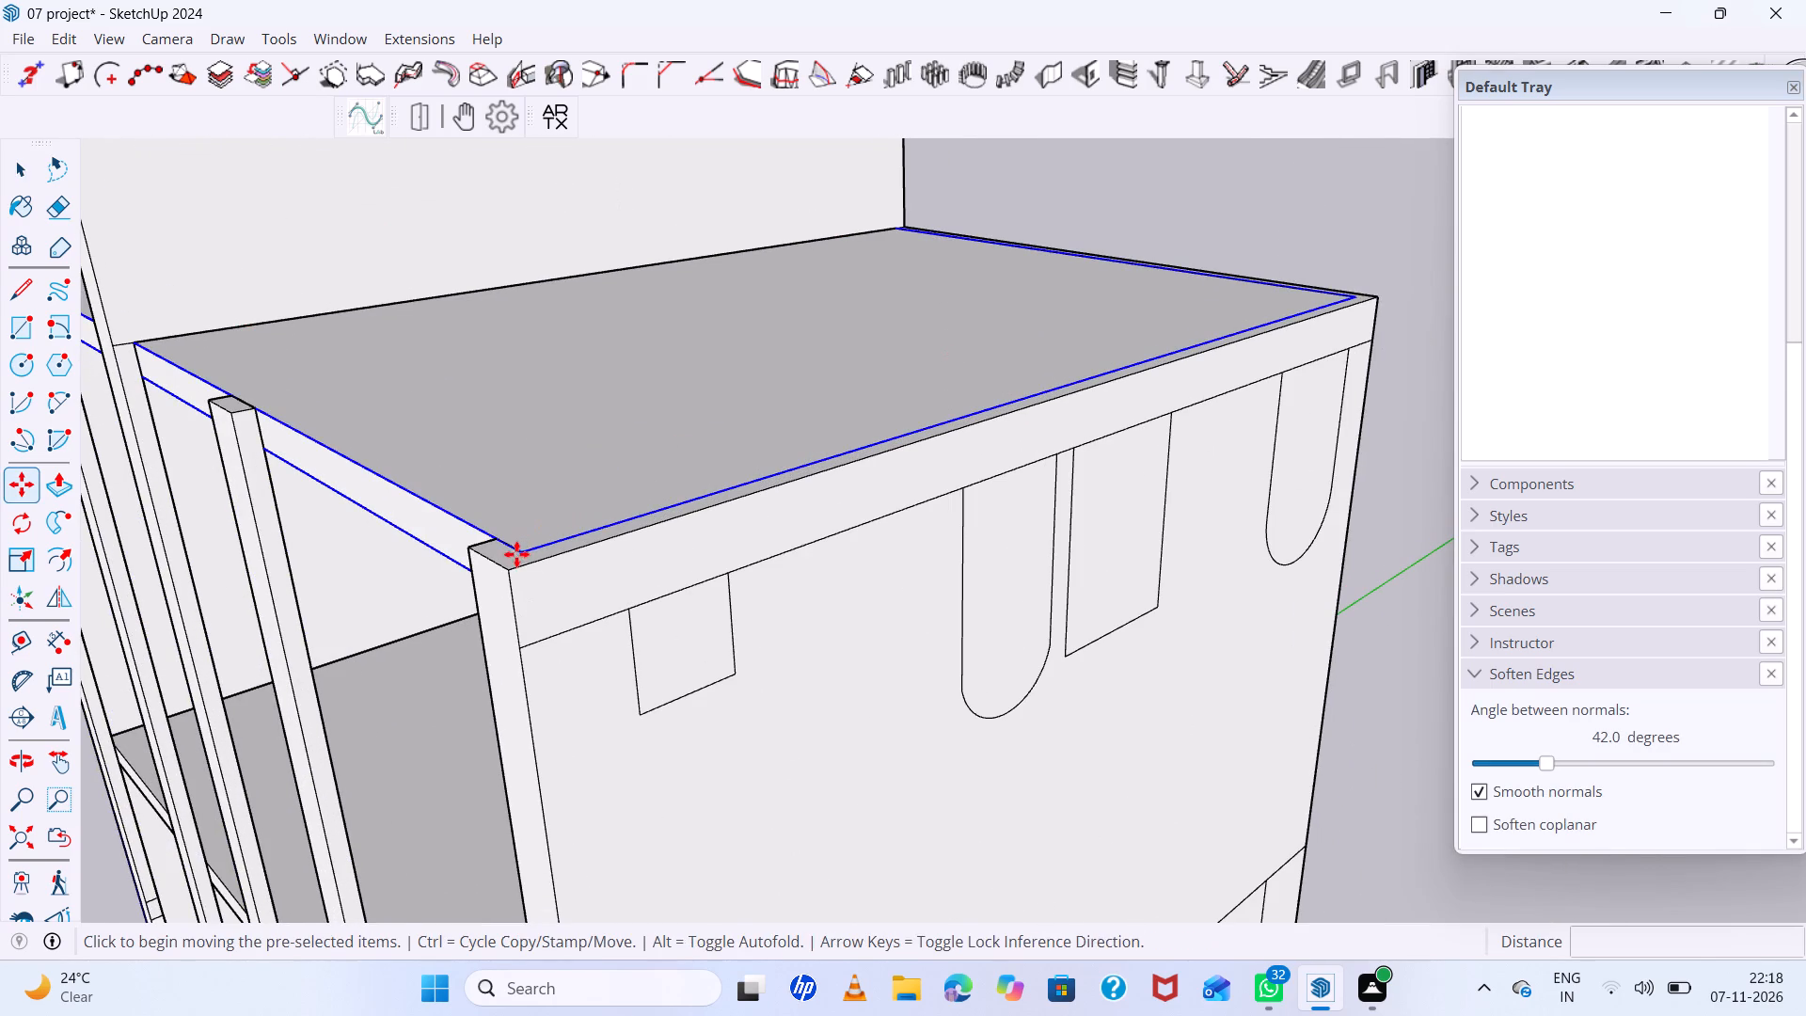
scroll(547, 569, "down", 3)
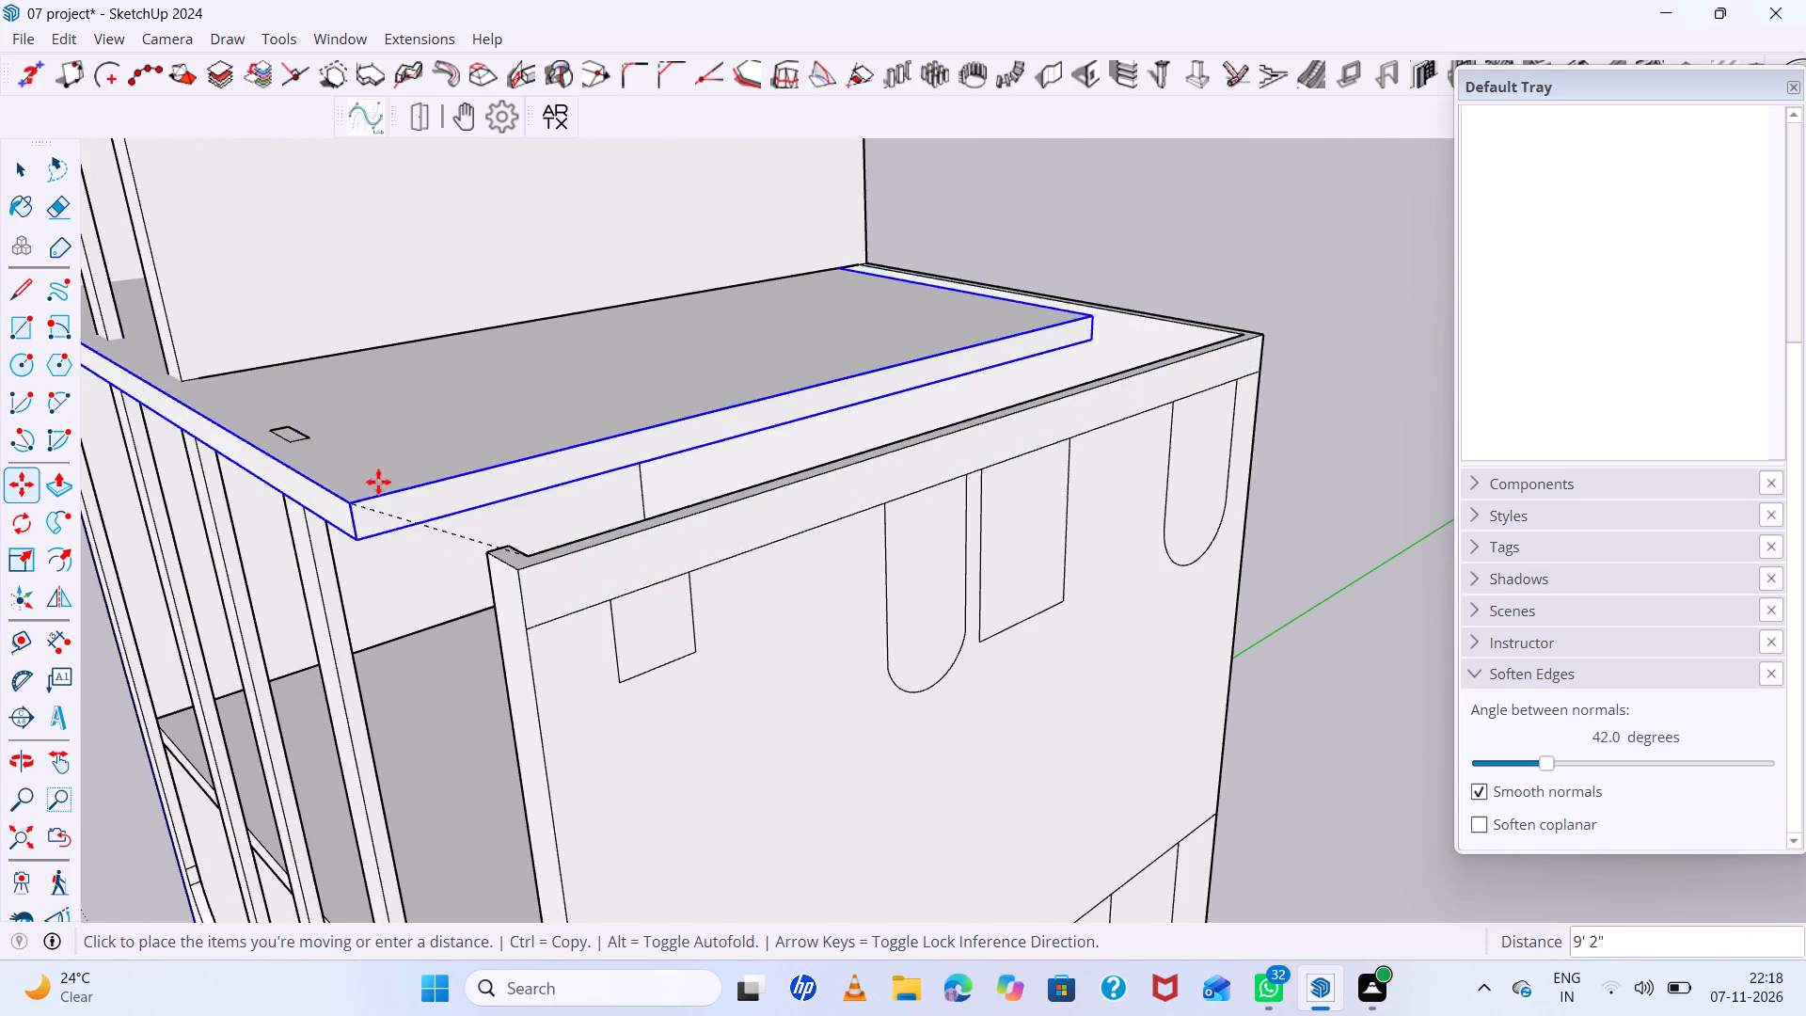
scroll(498, 516, "up", 5)
middle_click_drag(421, 531, 913, 390)
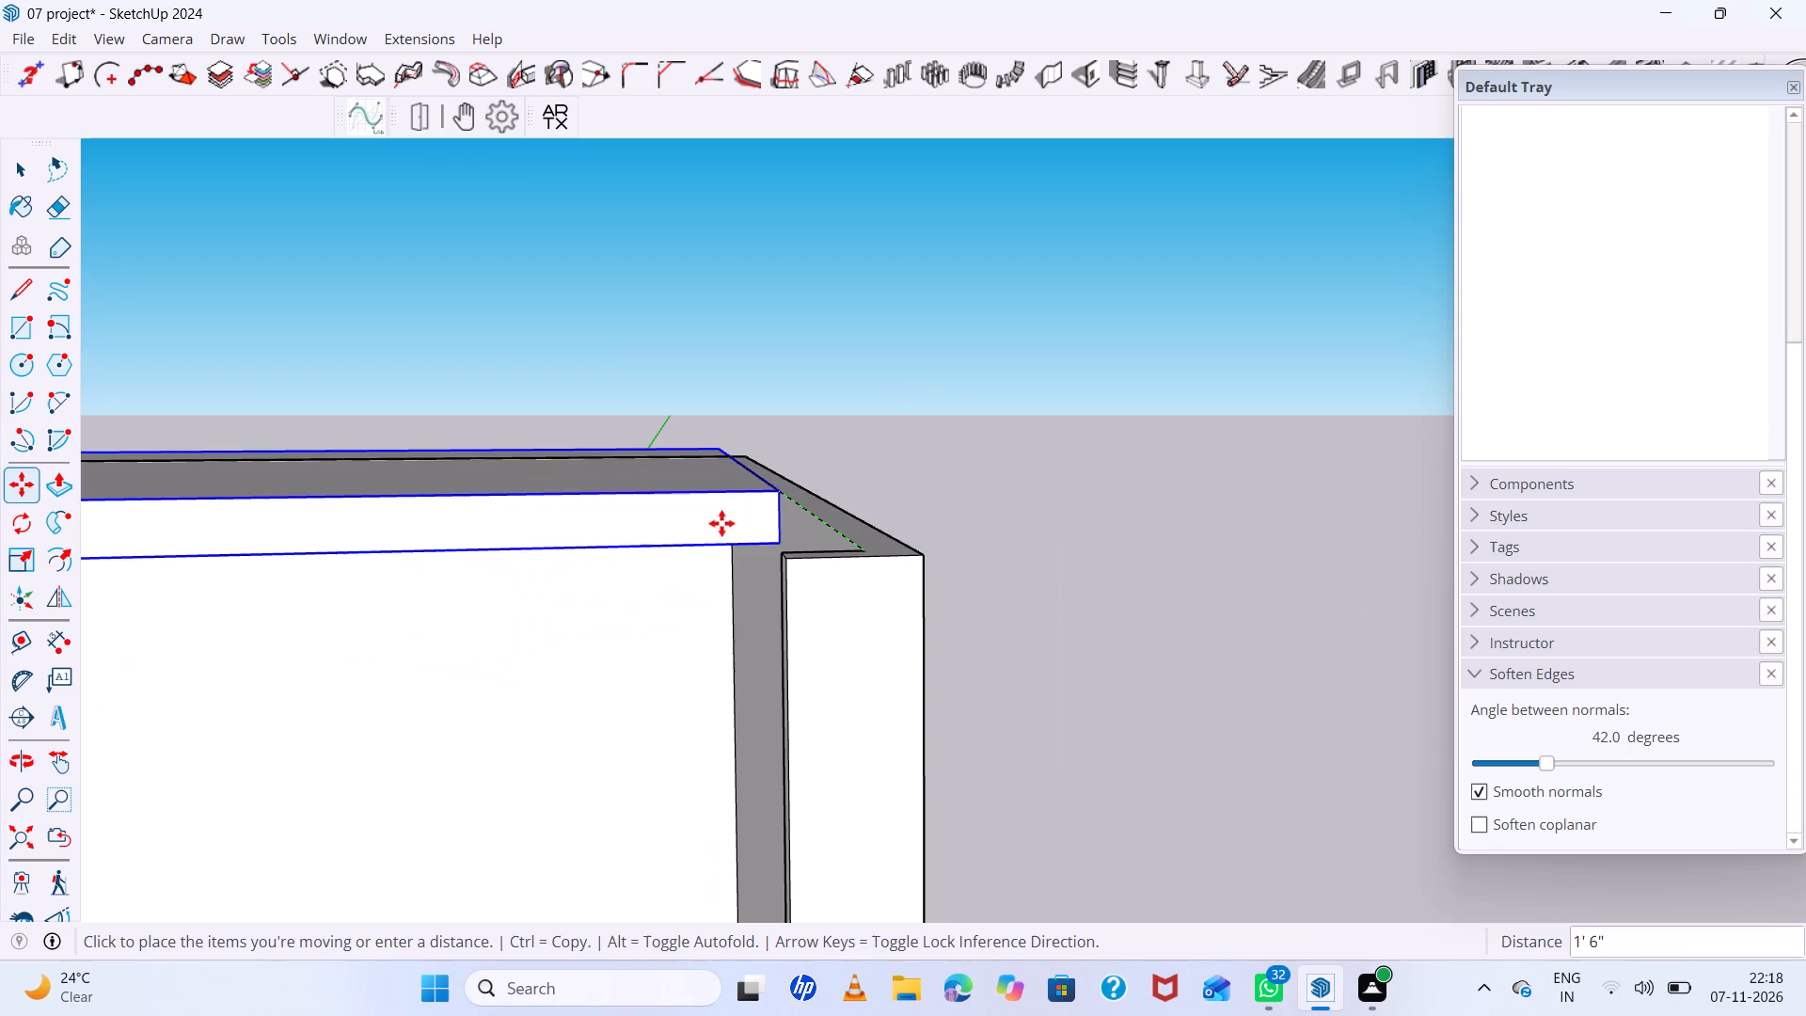
left_click(726, 567)
scroll(710, 663, "up", 5)
middle_click_drag(705, 659, 824, 701)
scroll(646, 598, "down", 4)
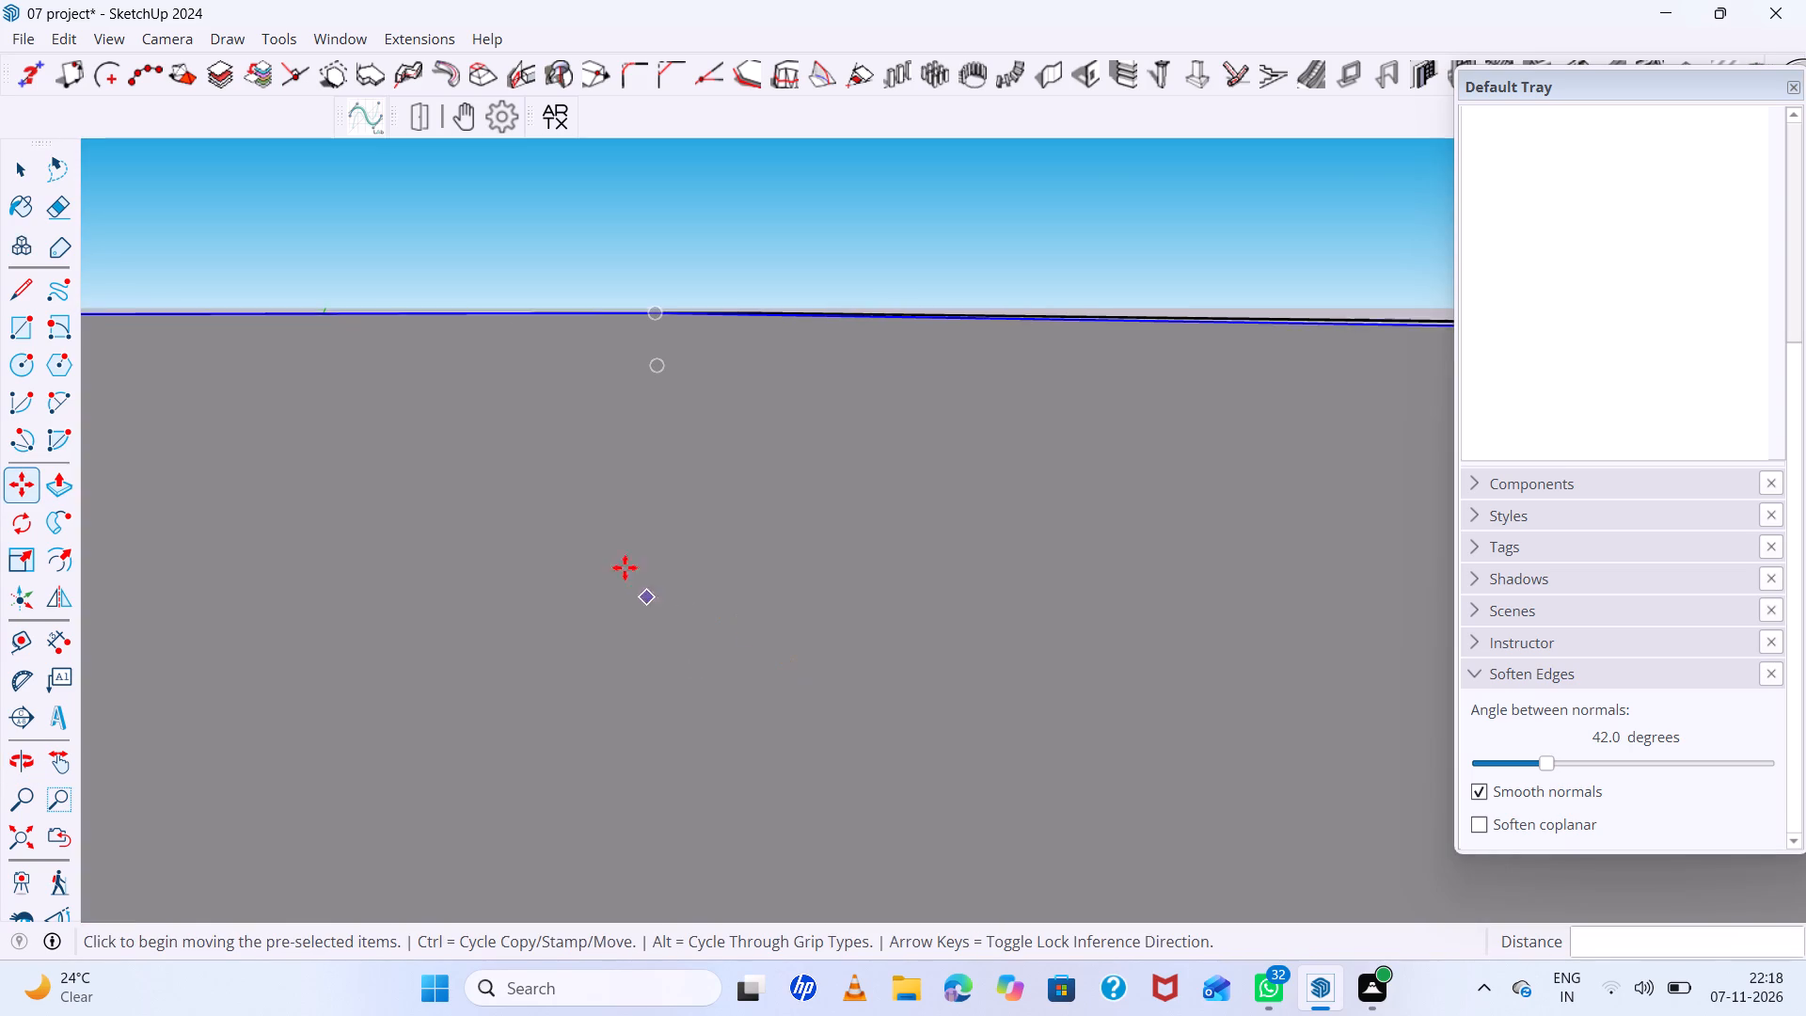
scroll(625, 567, "down", 20)
scroll(625, 567, "down", 20)
scroll(625, 567, "down", 3)
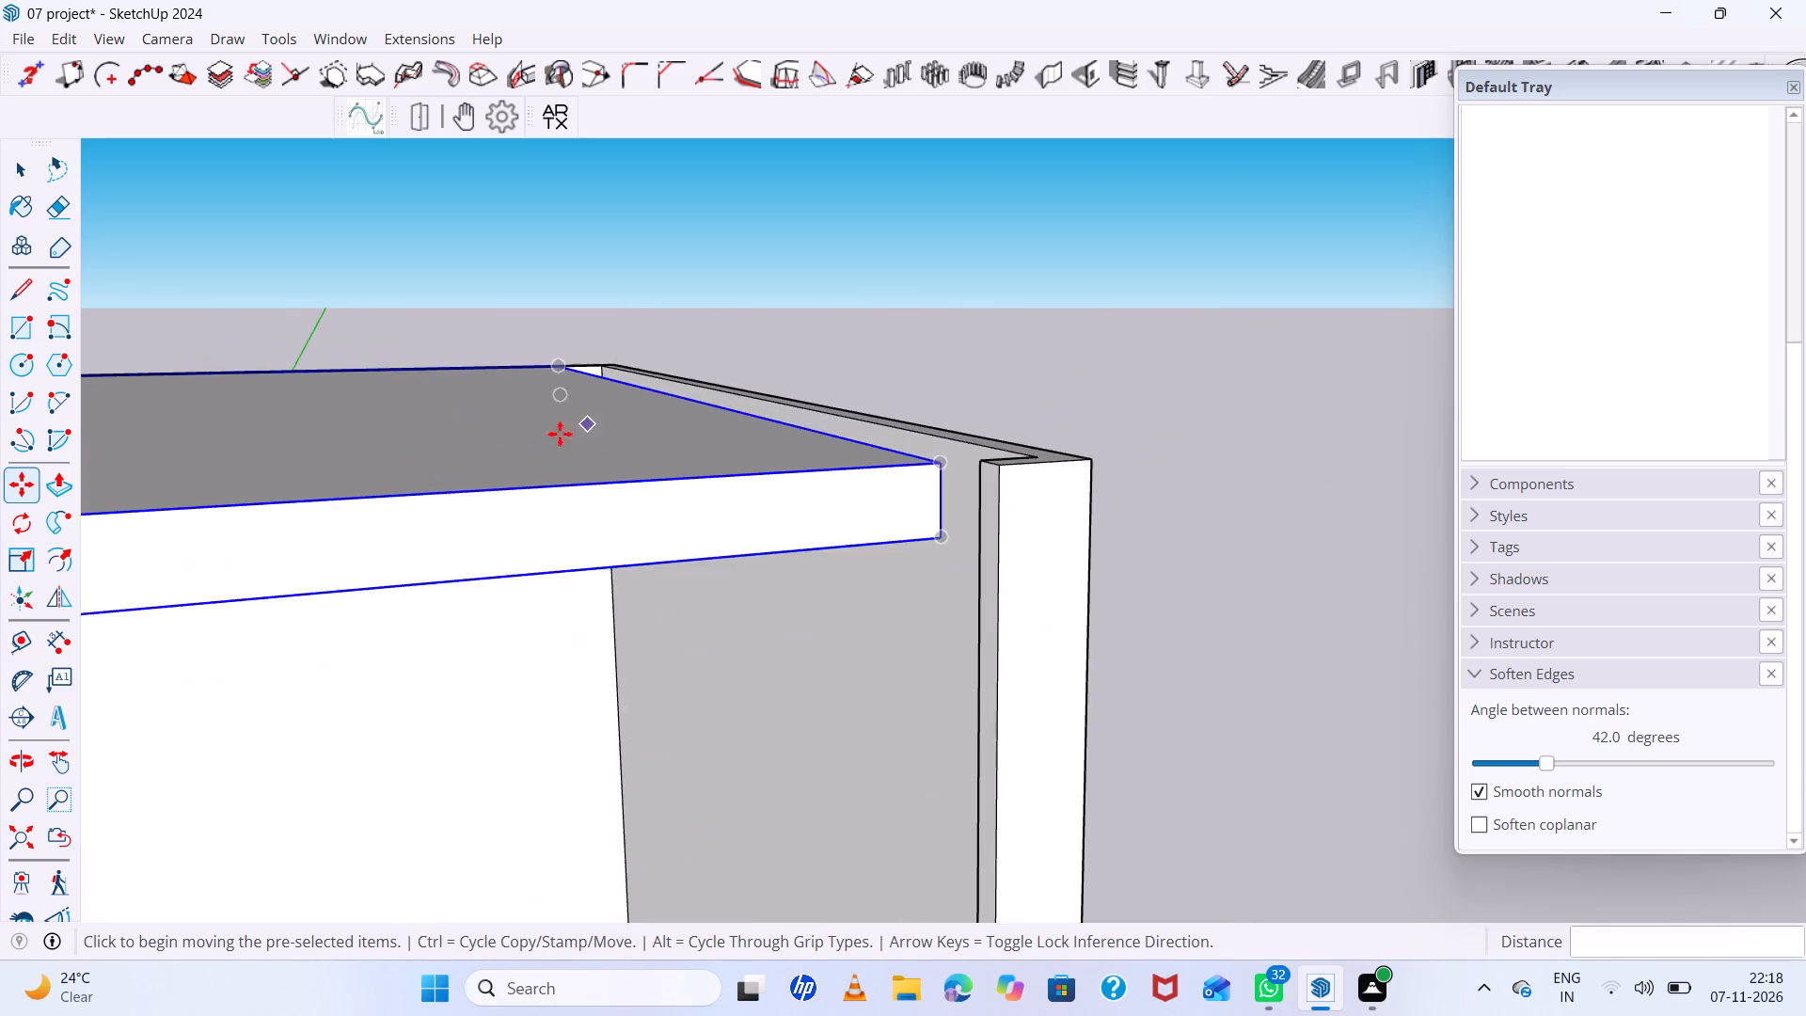
scroll(560, 434, "down", 2)
middle_click_drag(993, 489, 537, 500)
Open the side wall for editing and push the upper band's small front rectangle 9" through the wall with Push/Pull.
key("space")
scroll(534, 516, "up", 4)
left_click(506, 485)
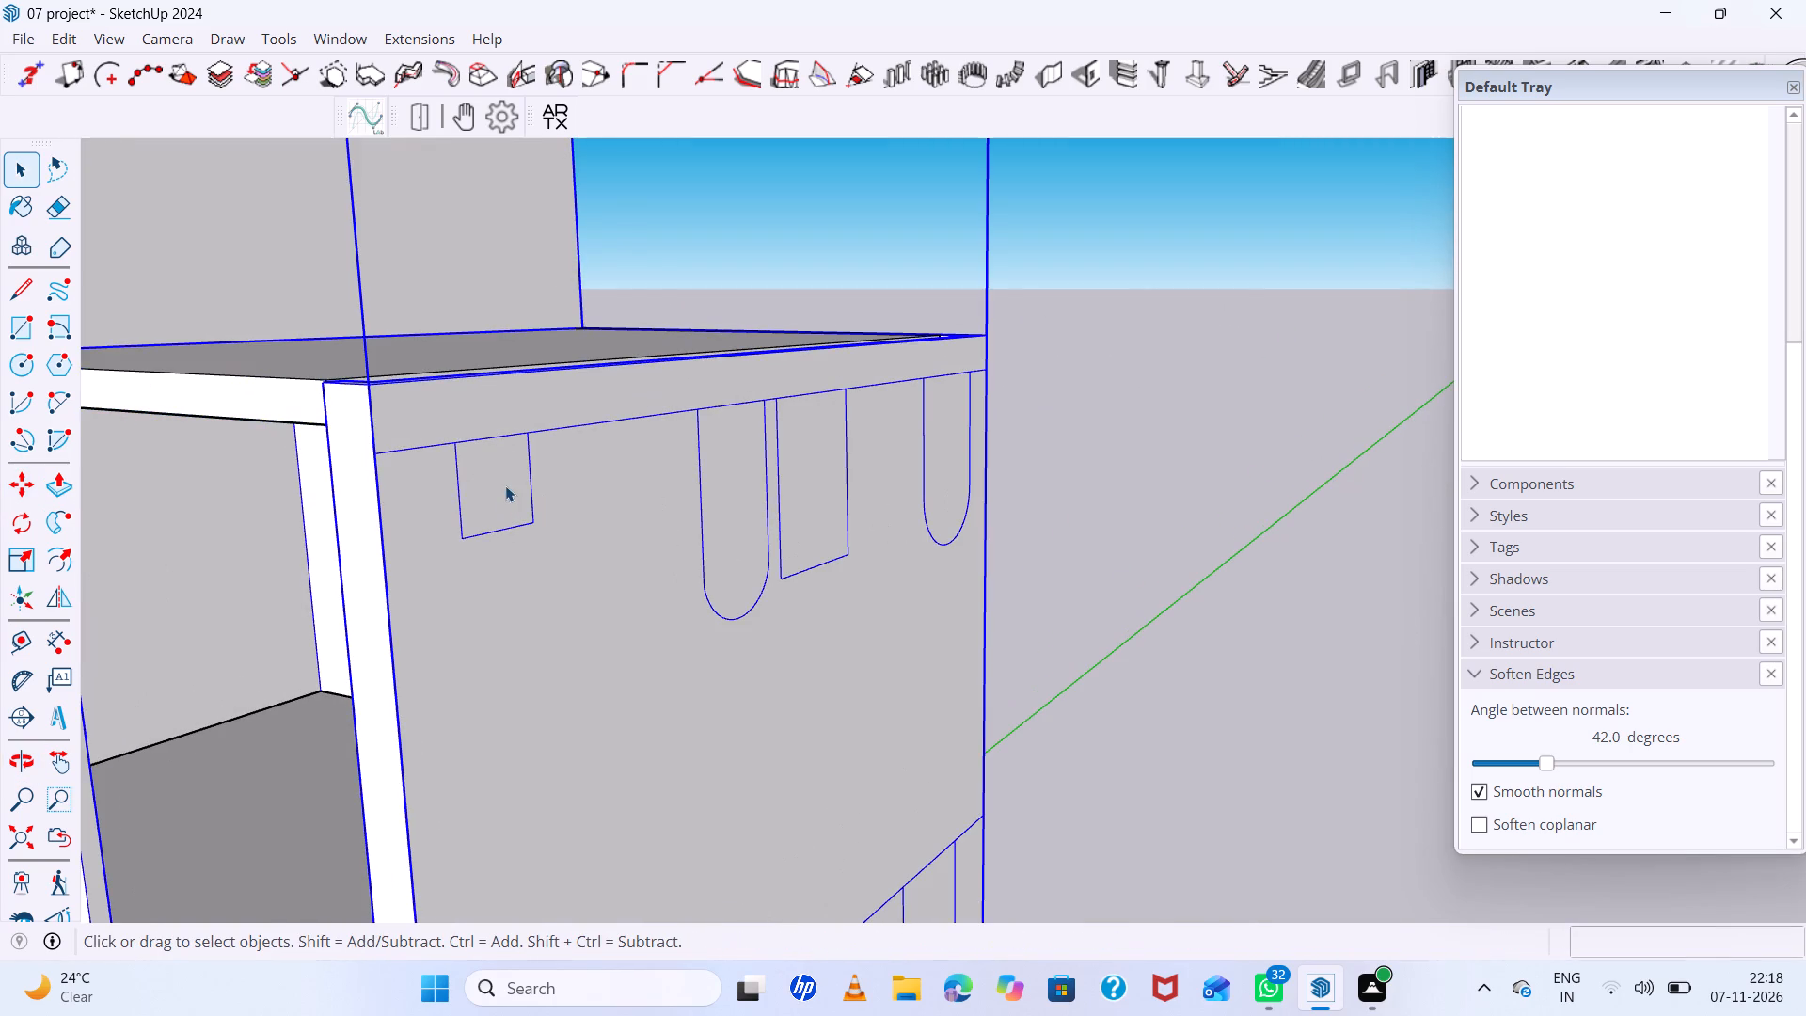
double_click(504, 484)
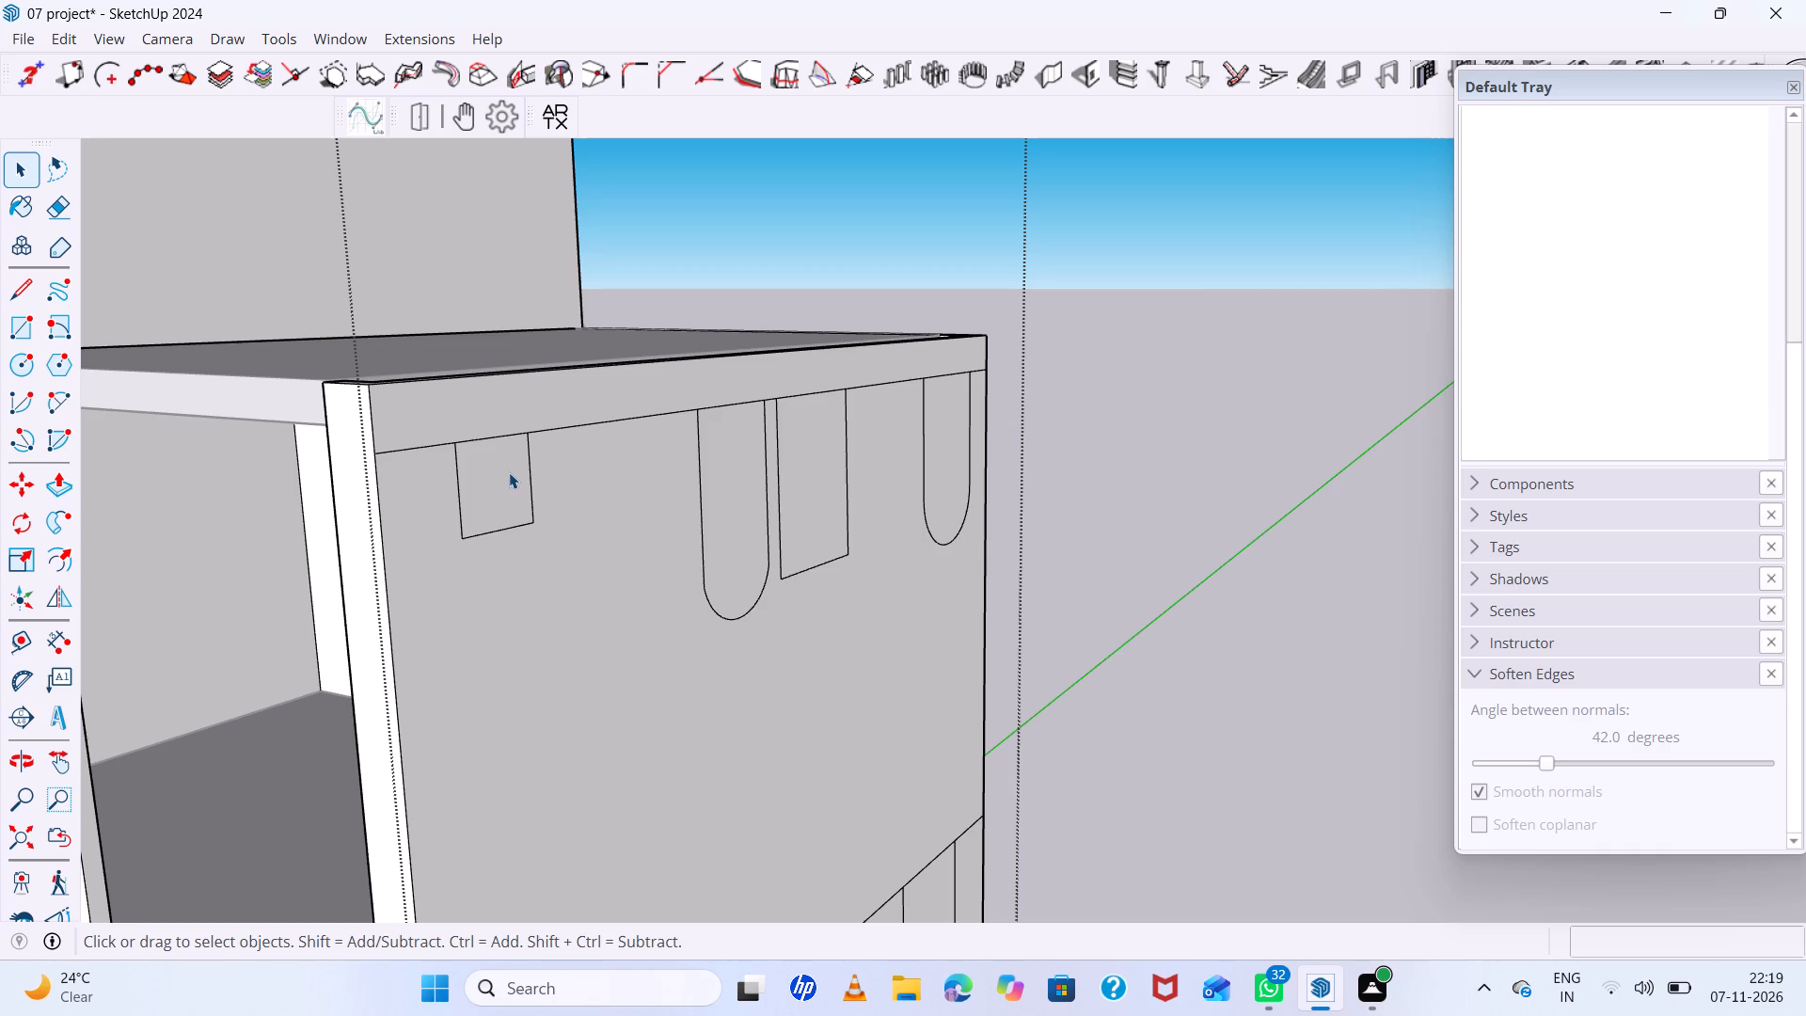
scroll(491, 484, "up", 4)
left_click(493, 477)
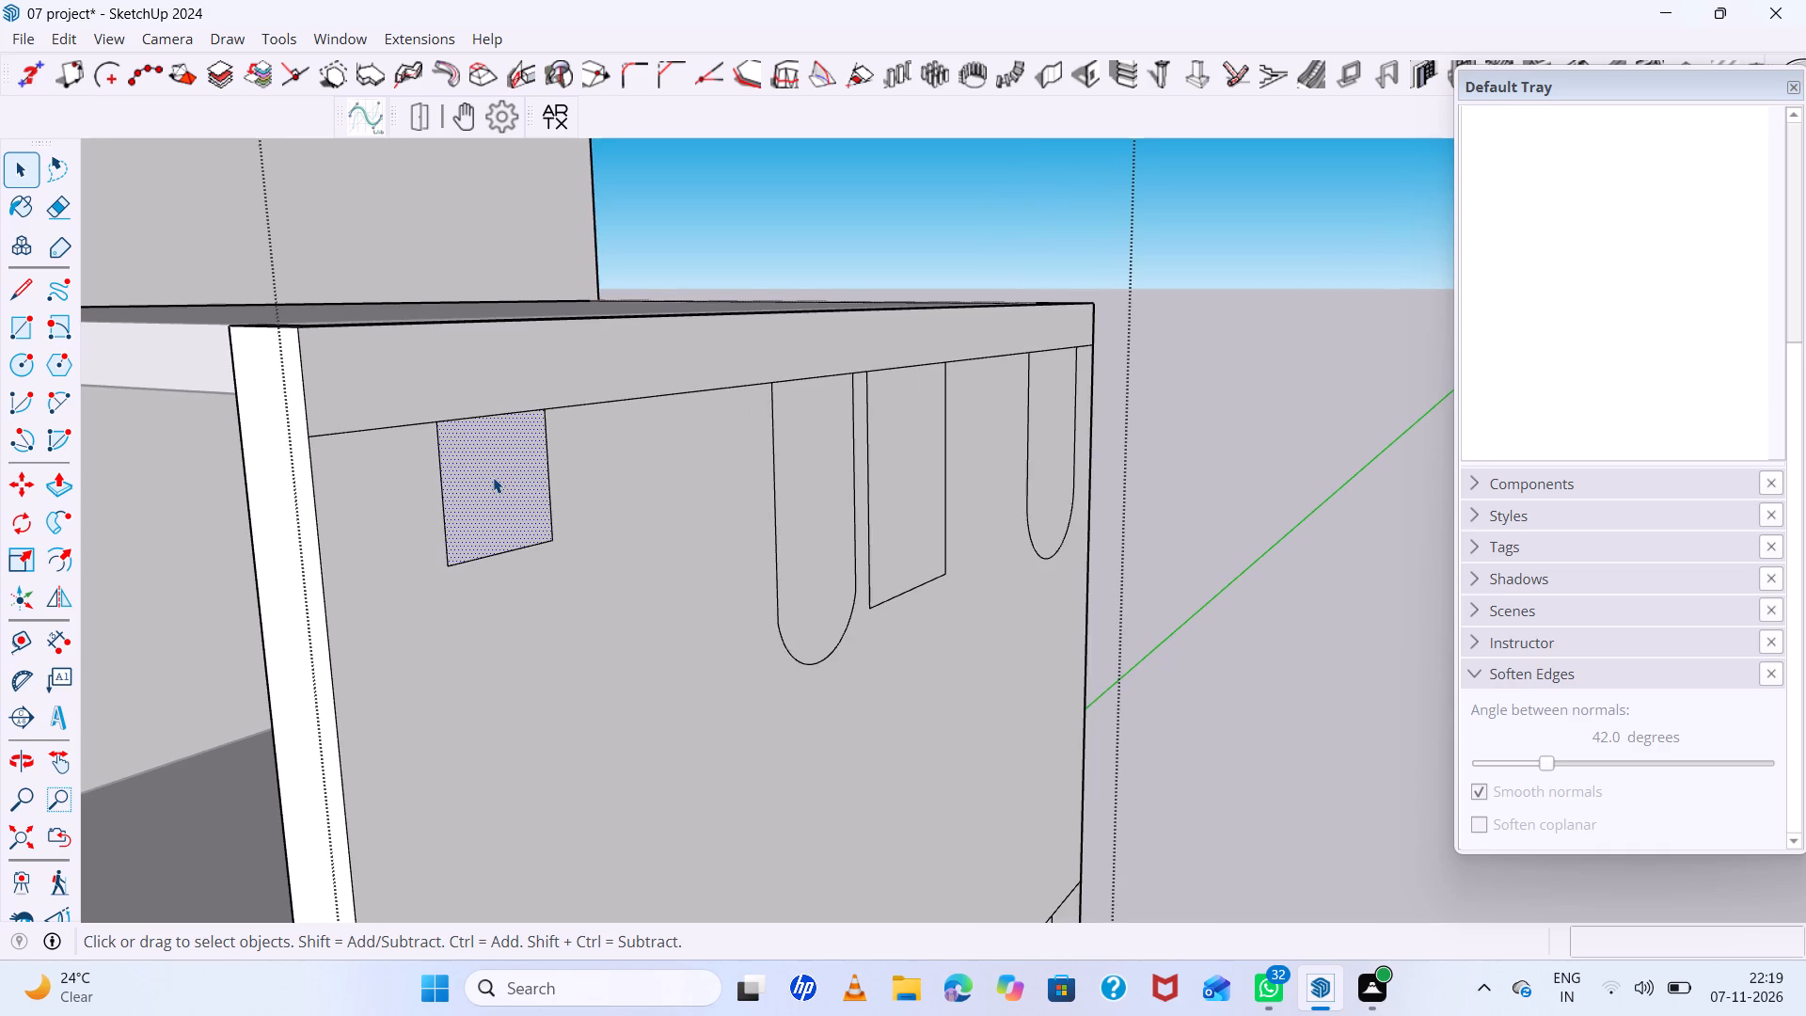
key("p")
left_click(493, 477)
scroll(449, 453, "down", 4)
middle_click_drag(454, 463, 531, 591)
scroll(515, 533, "up", 5)
left_click(497, 523)
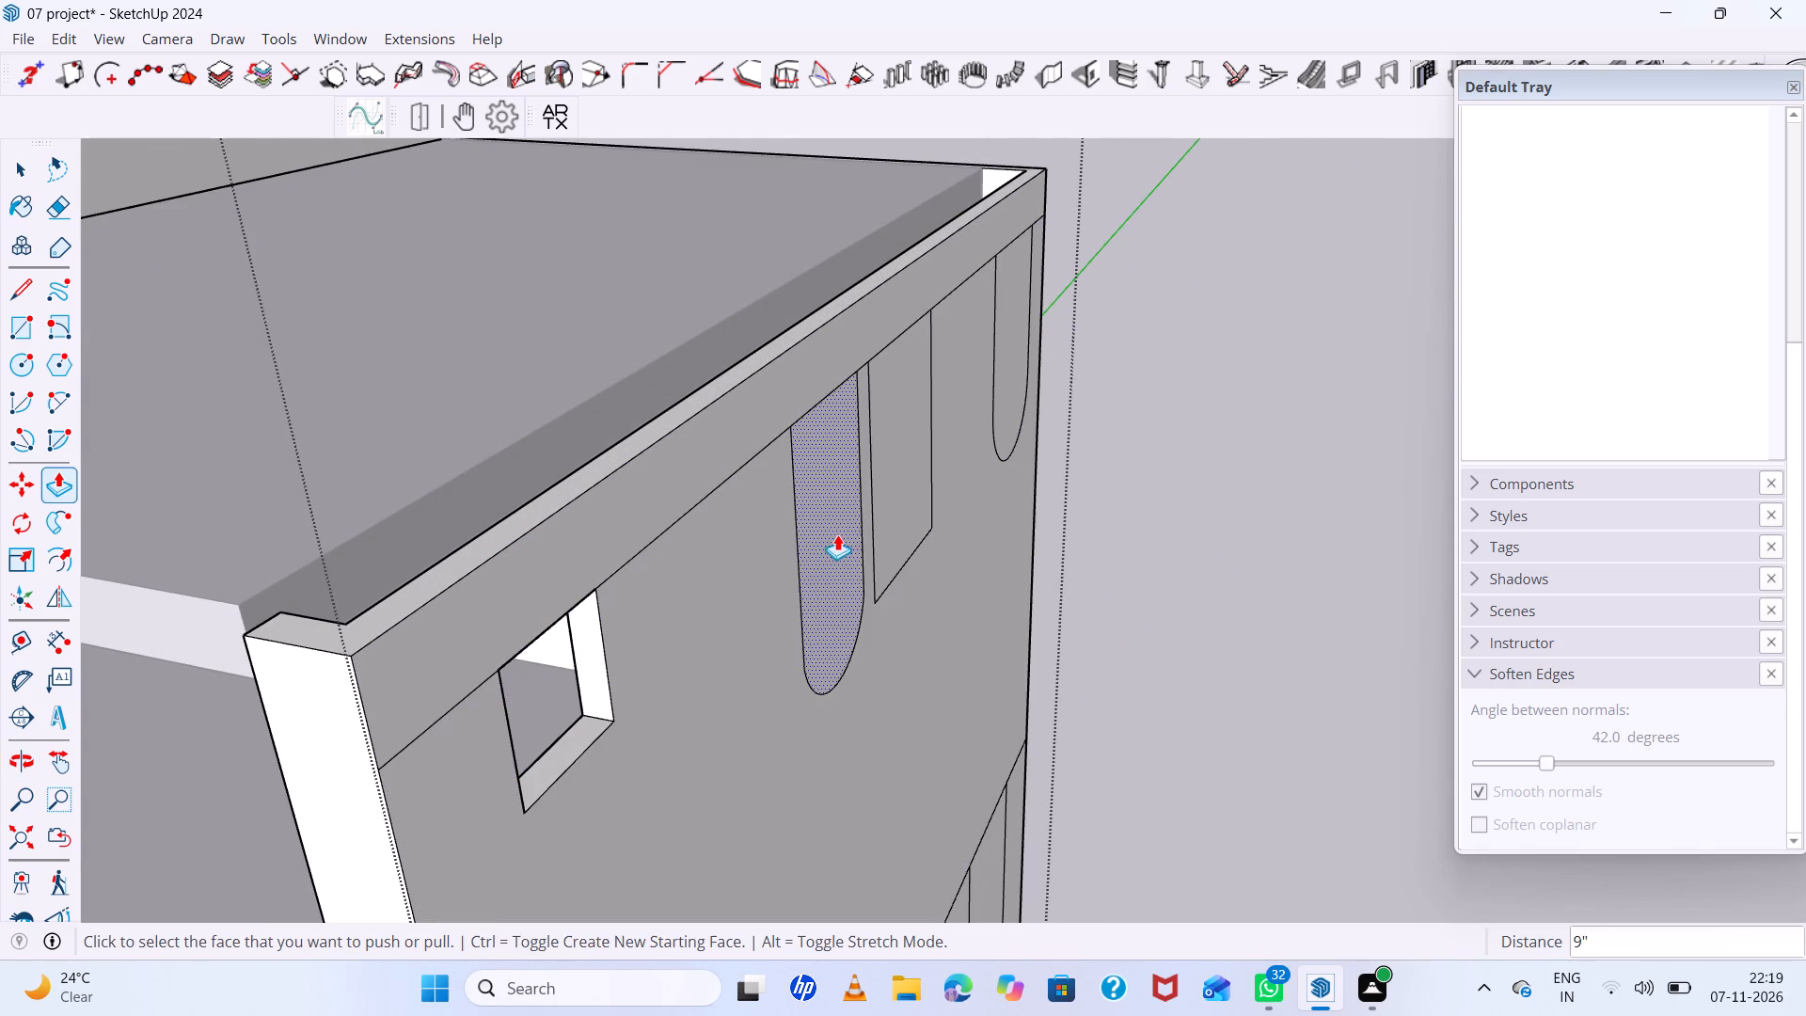
Cut the upper band's two round-ended openings and the tall rectangle between them 9" through the side wall.
double_click(835, 533)
double_click(906, 496)
double_click(1011, 411)
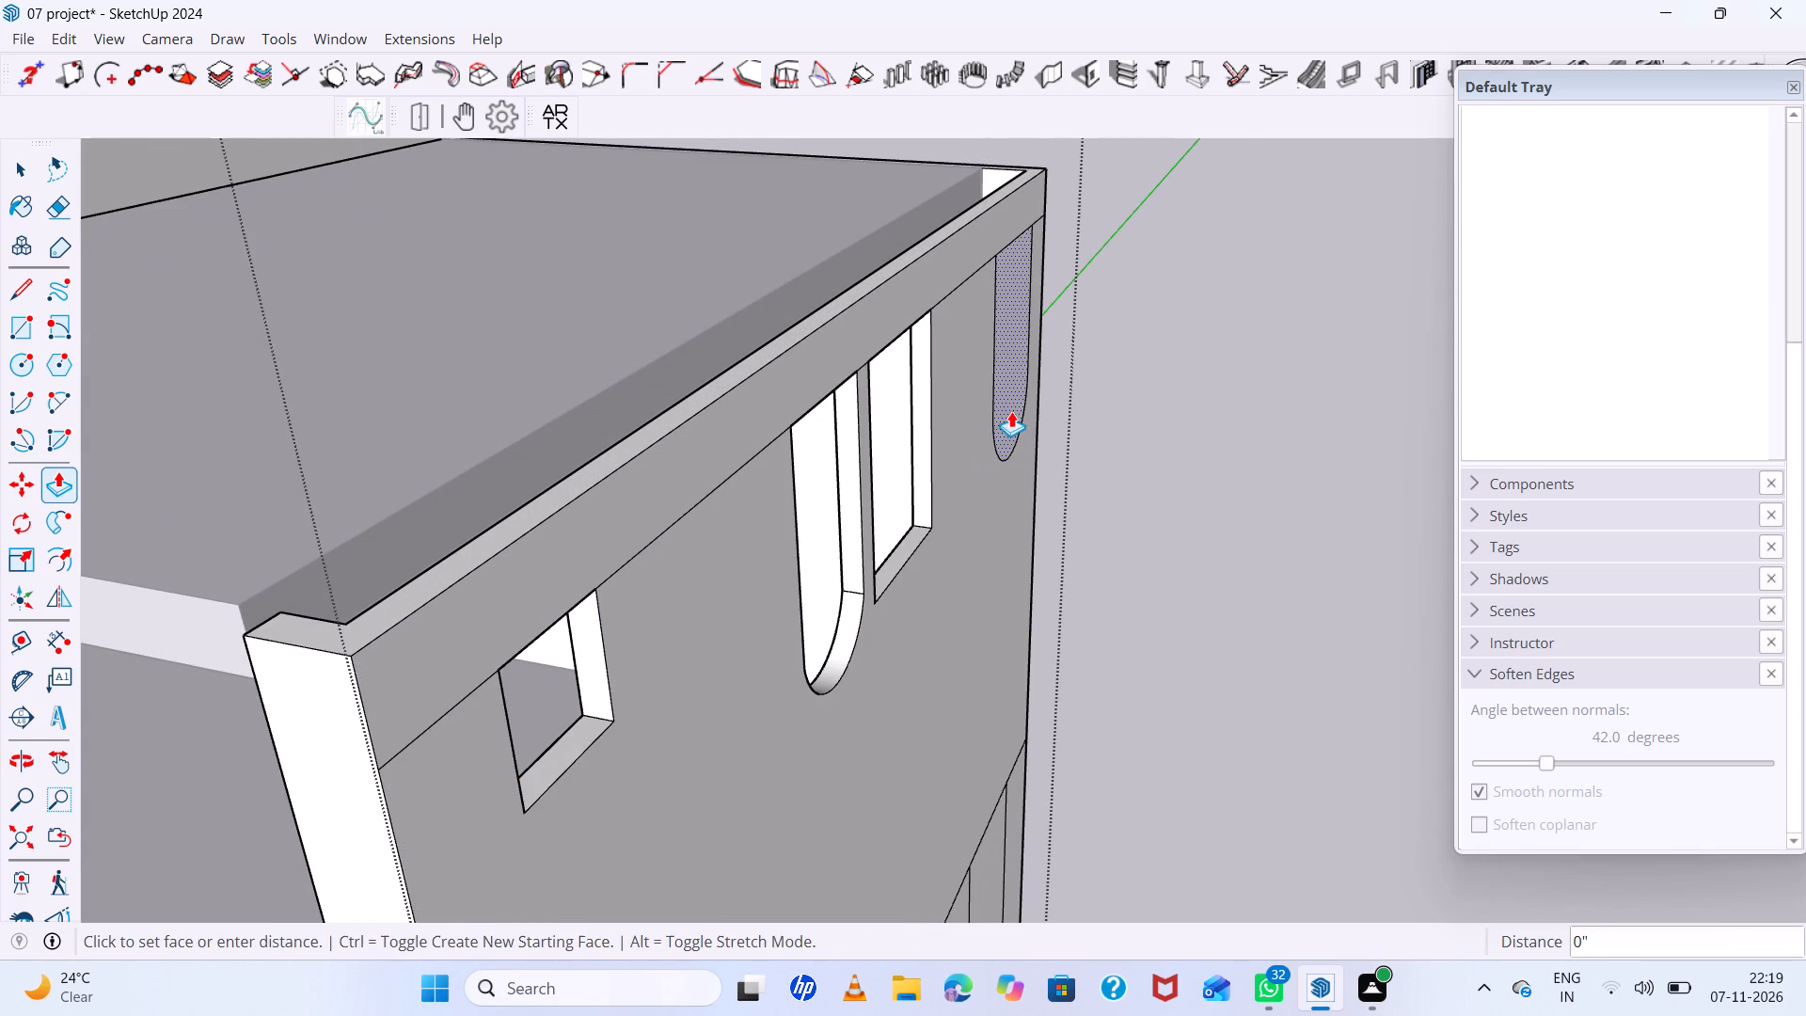
scroll(950, 405, "down", 6)
scroll(945, 310, "up", 5)
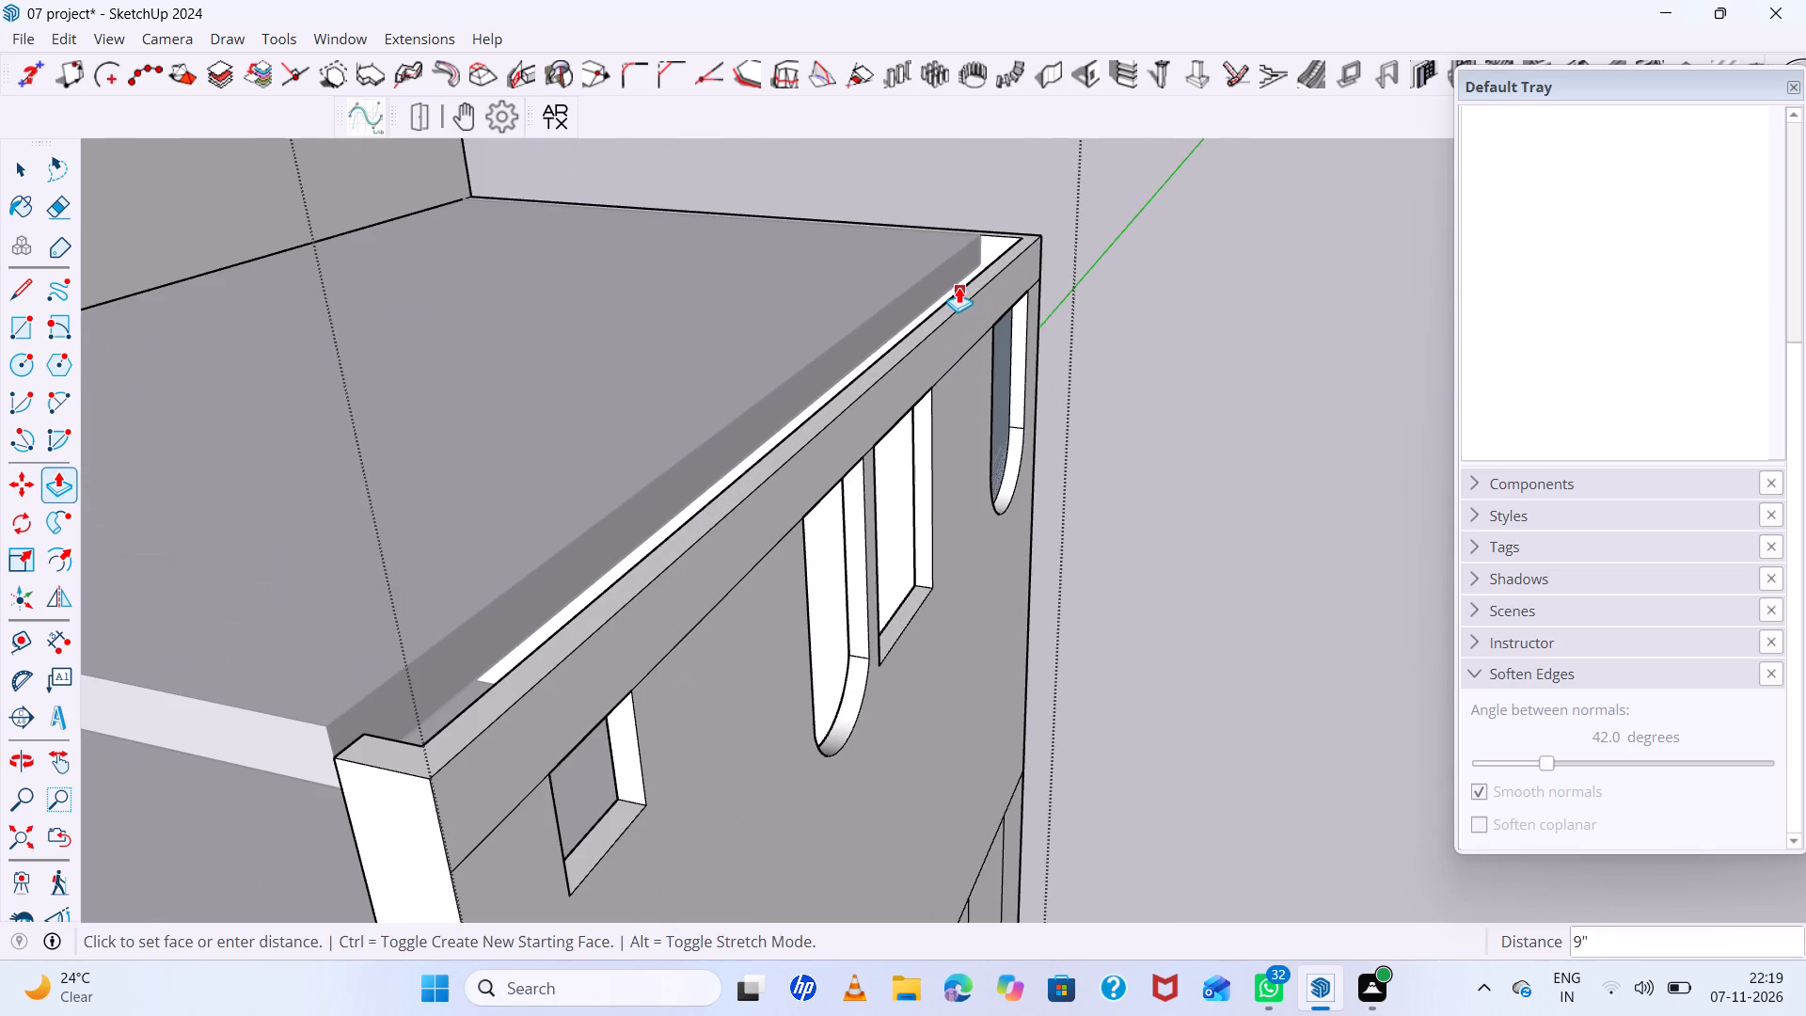
left_click(959, 287)
Push the lower band's front round-ended opening 9" through the side wall, matching the wall's top inner edge.
scroll(812, 383, "down", 15)
scroll(816, 563, "up", 7)
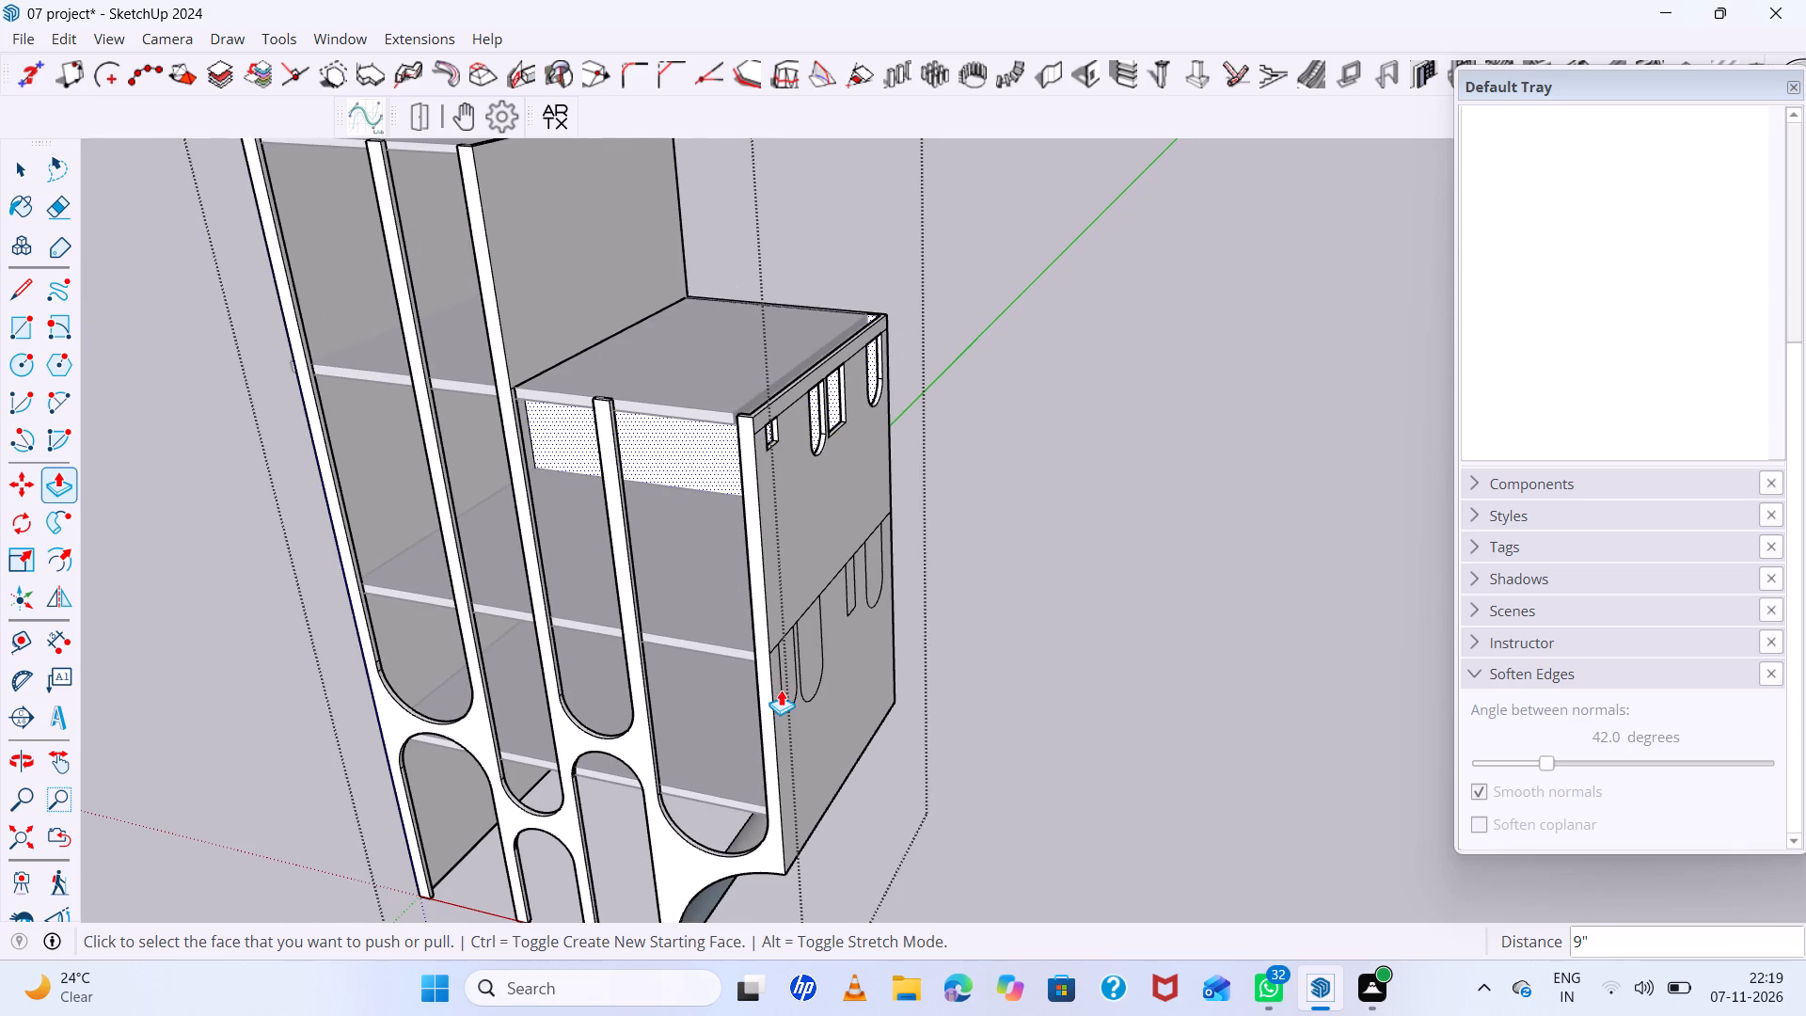
scroll(787, 683, "up", 11)
key("space")
scroll(781, 658, "up", 11)
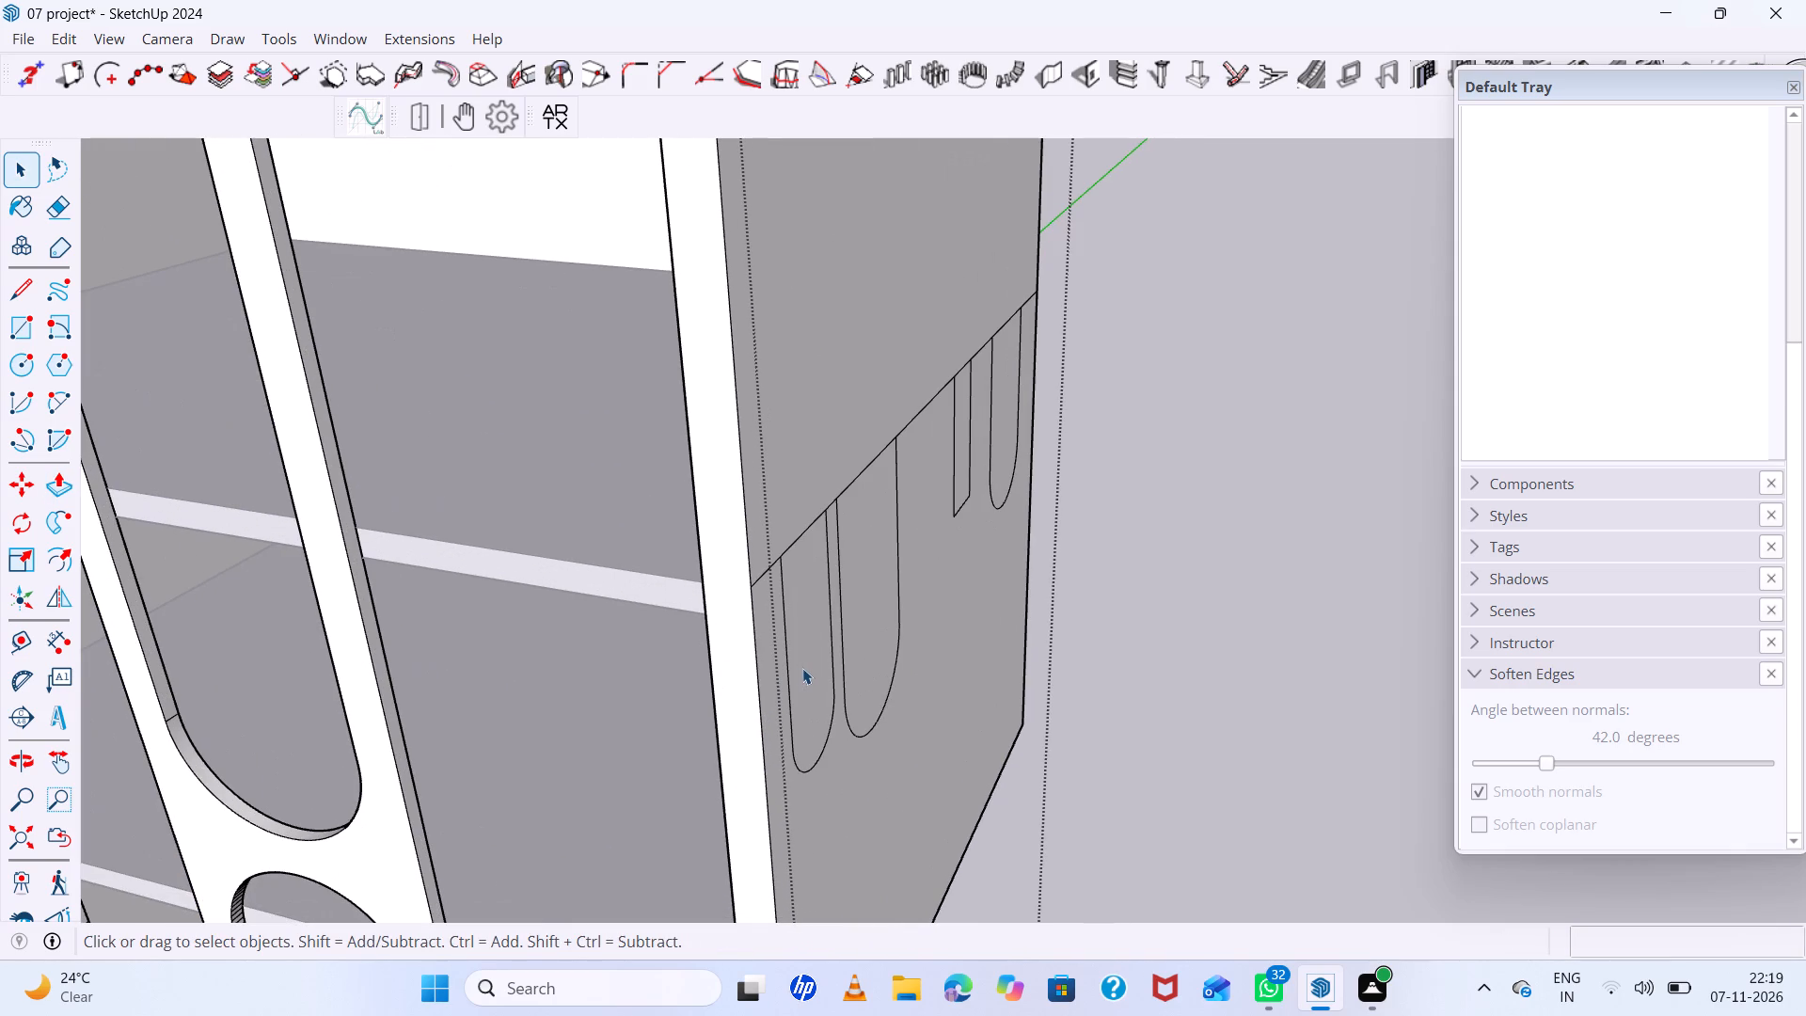
left_click(802, 668)
key("p")
left_click(802, 667)
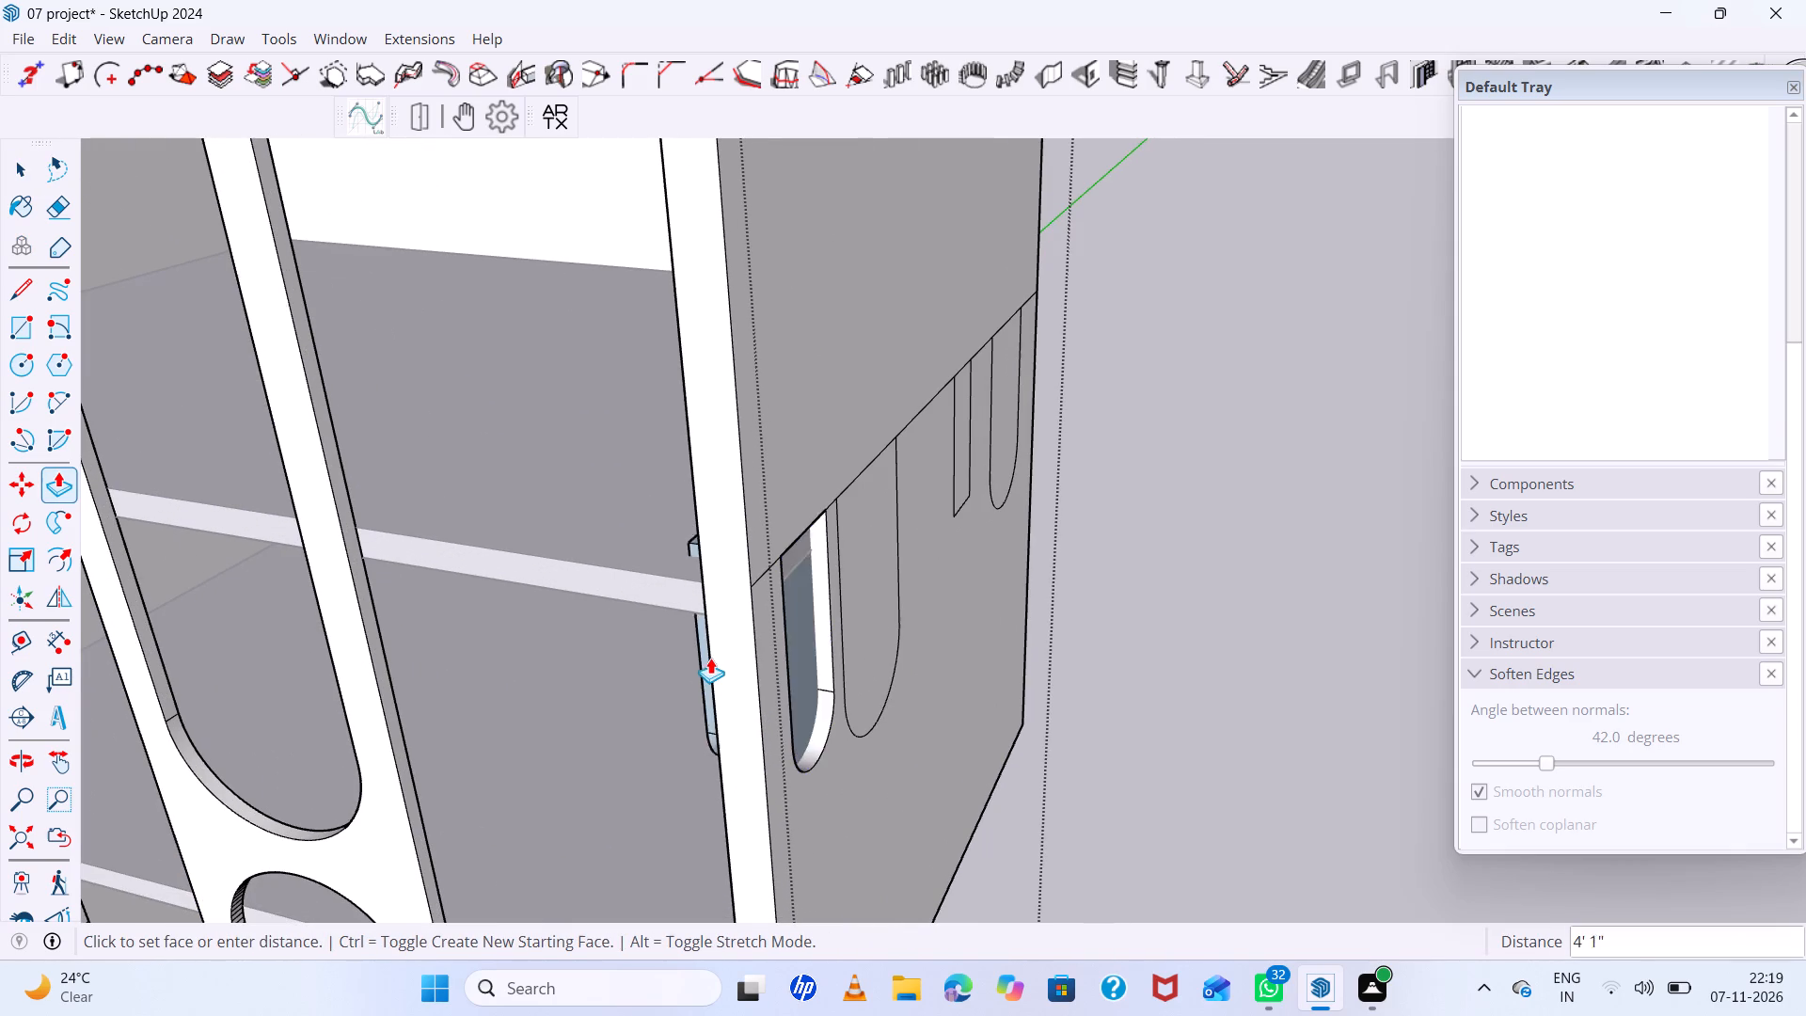
scroll(710, 658, "down", 15)
scroll(720, 435, "up", 10)
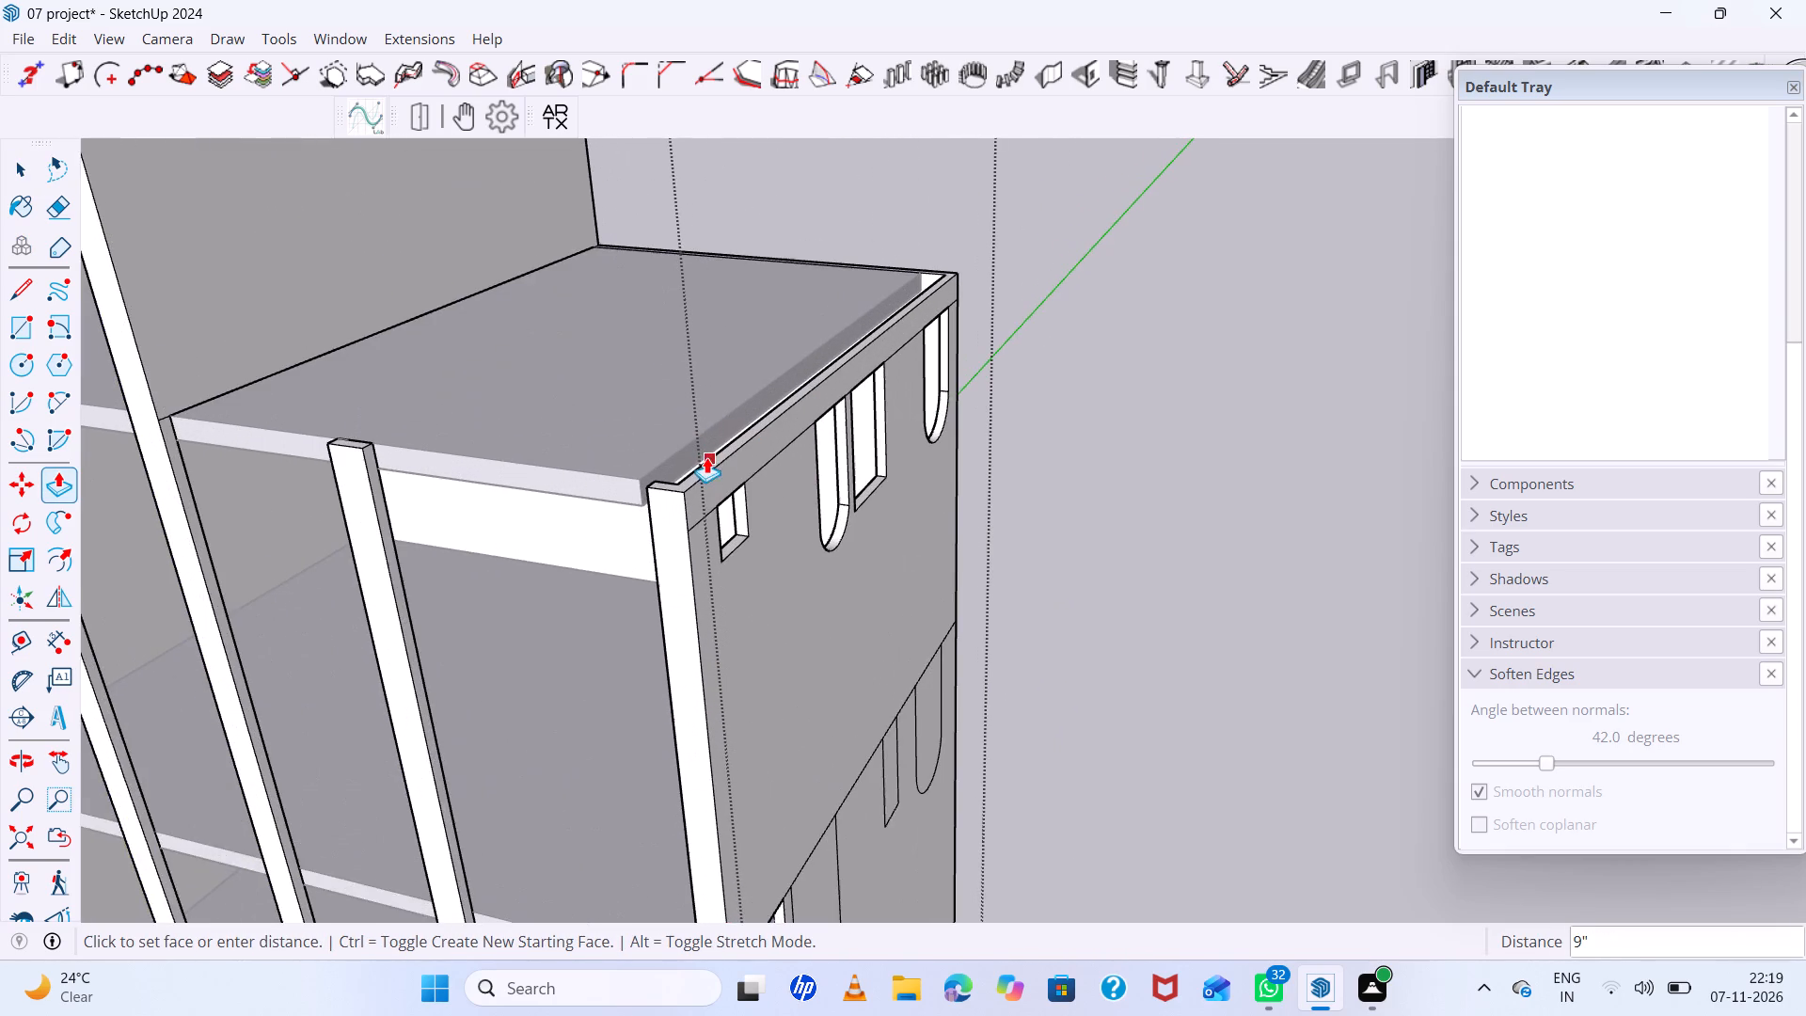
scroll(698, 464, "up", 5)
left_click(695, 464)
Cut the lower band's wide round-ended opening, narrow rectangle and rear round-ended opening through the side wall, and close the wall for editing.
scroll(810, 561, "down", 4)
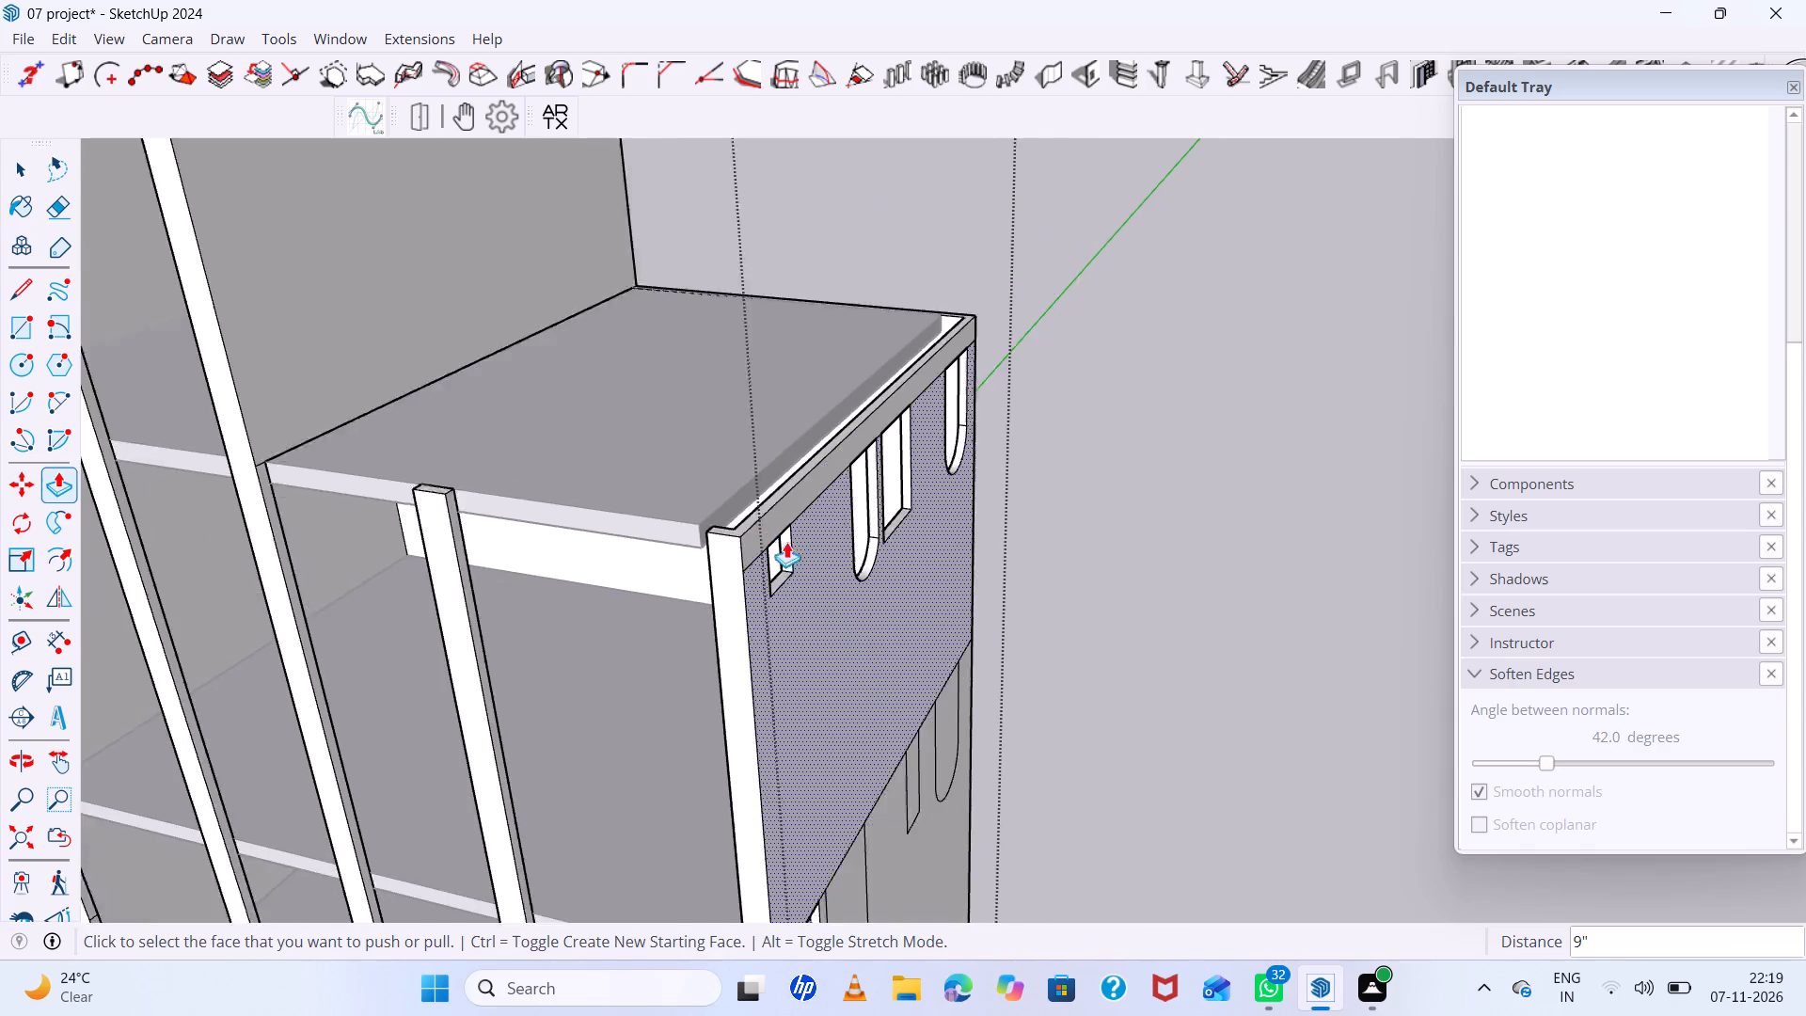
scroll(786, 542, "down", 8)
scroll(824, 763, "up", 6)
double_click(797, 795)
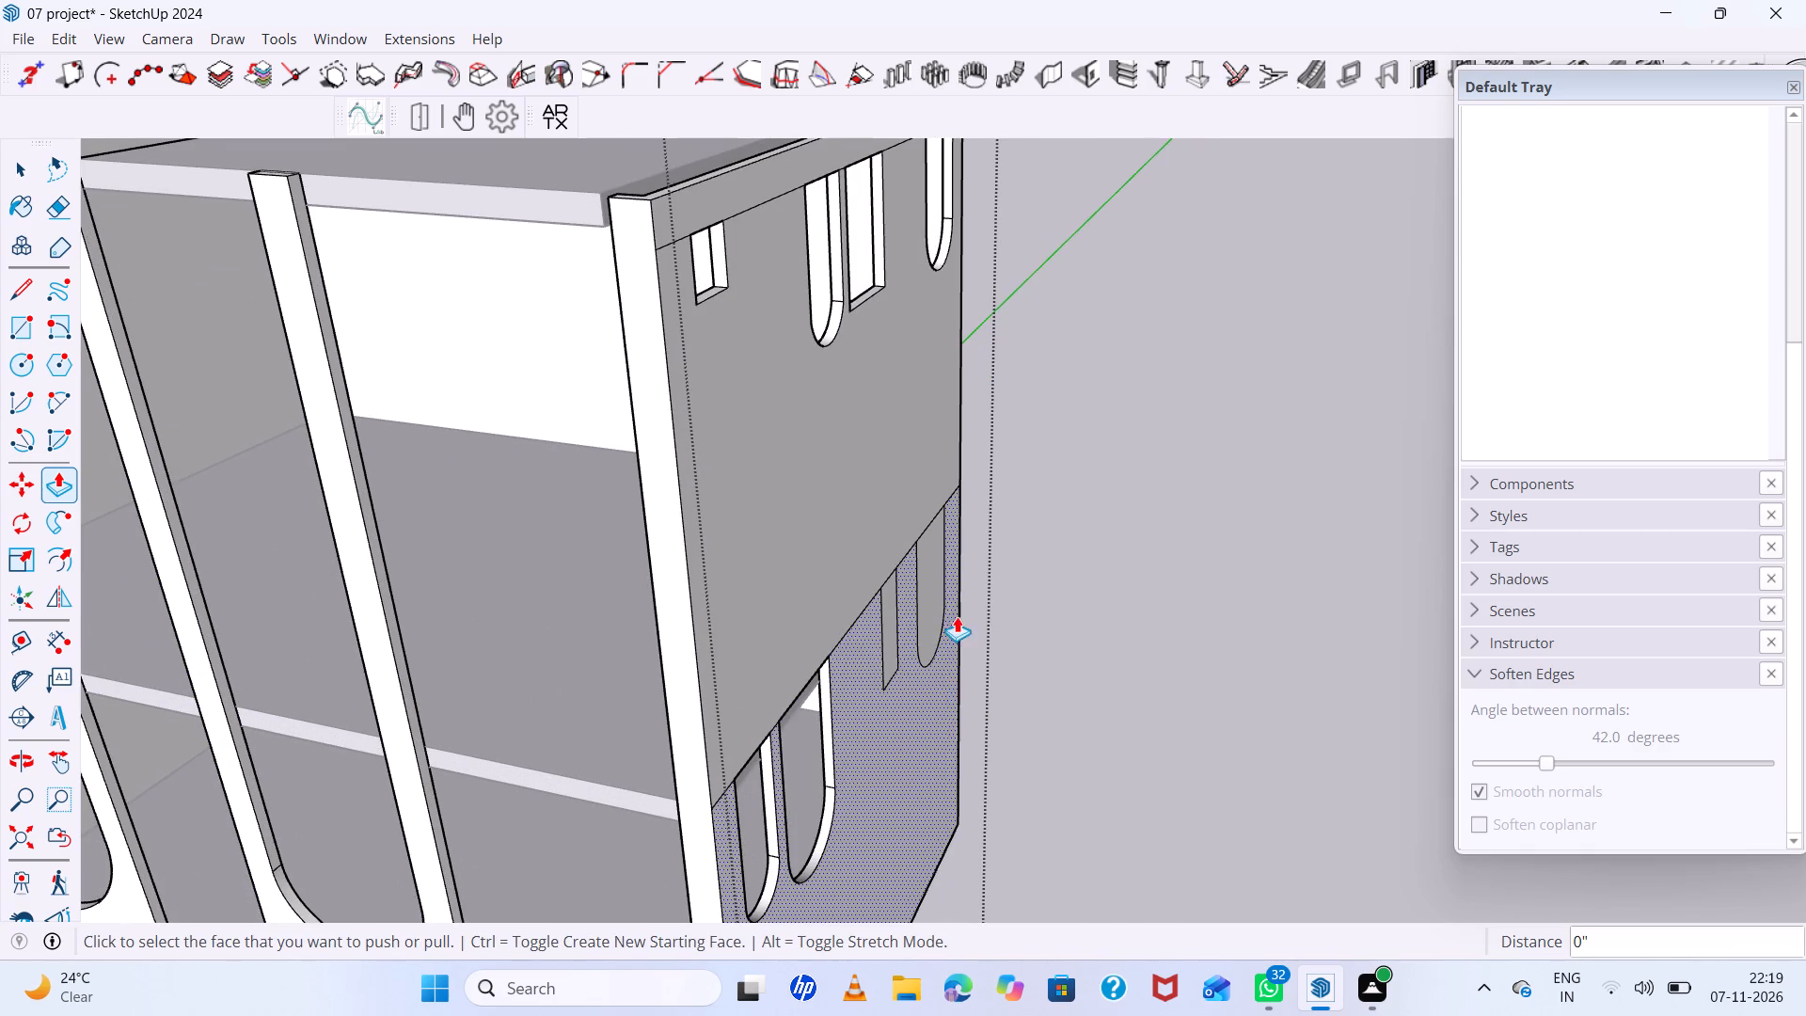
double_click(893, 624)
double_click(944, 590)
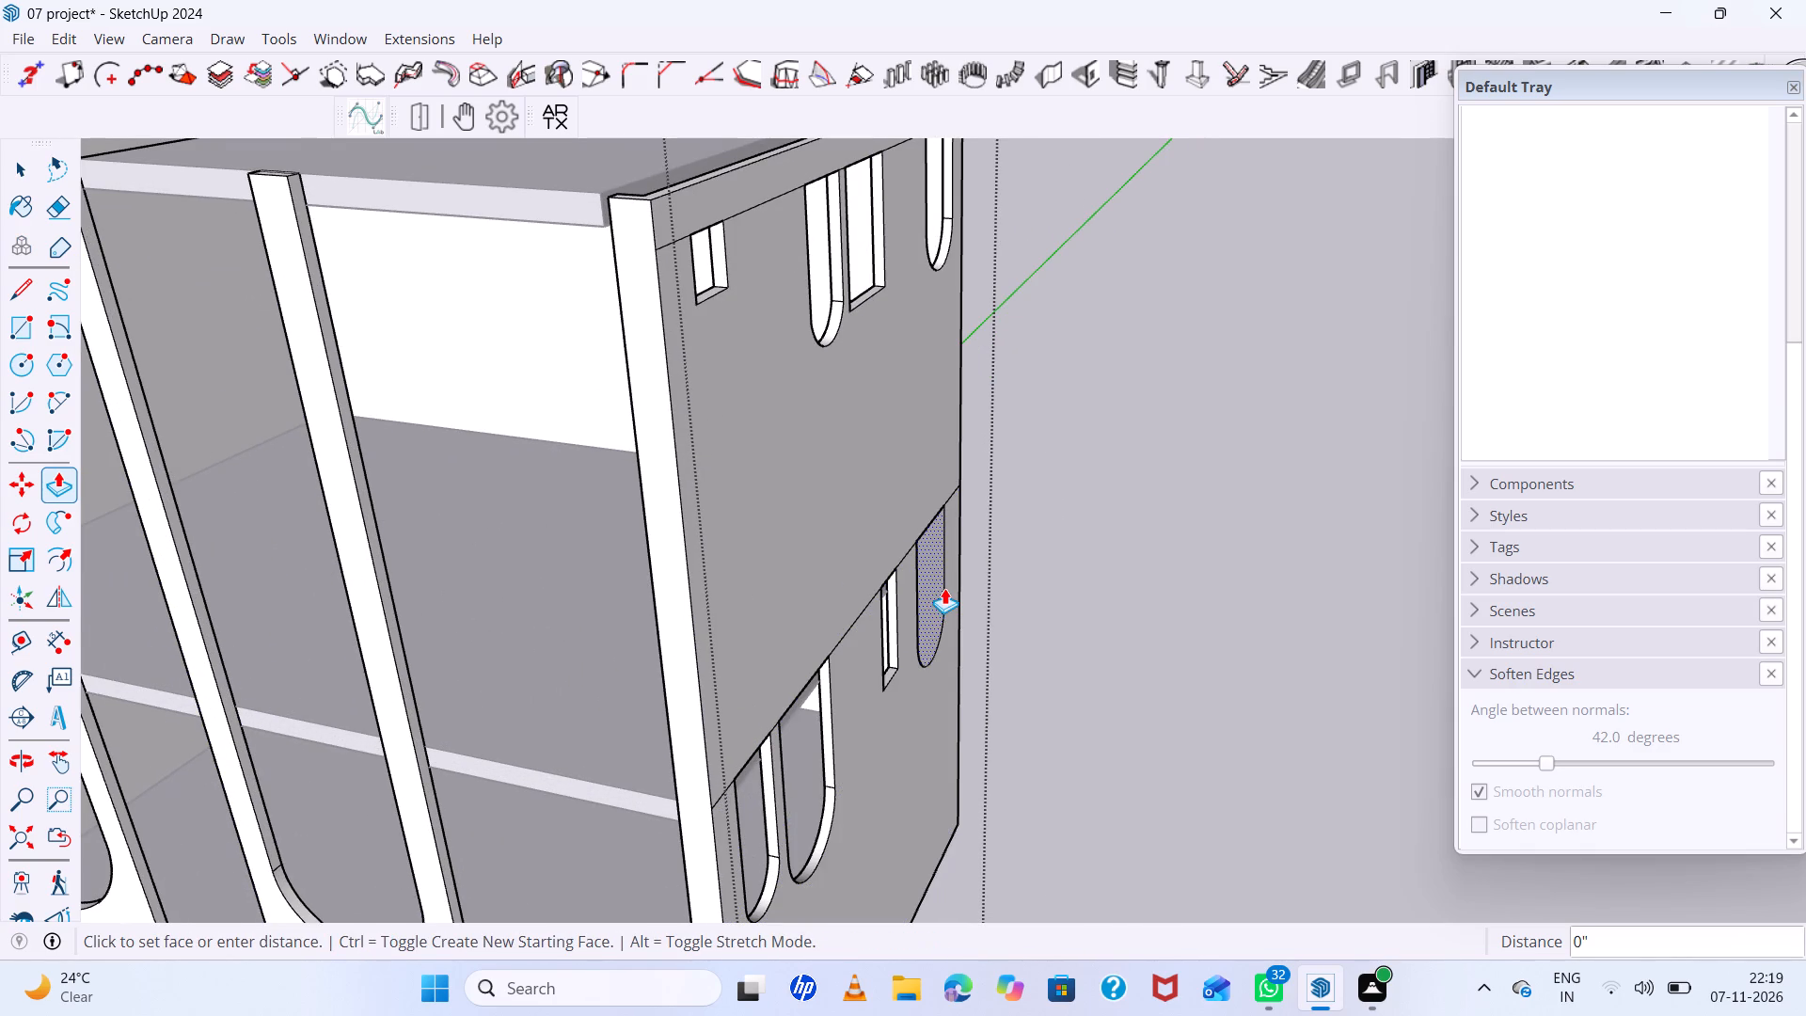
scroll(912, 595, "down", 3)
scroll(923, 595, "up", 6)
scroll(784, 467, "up", 5)
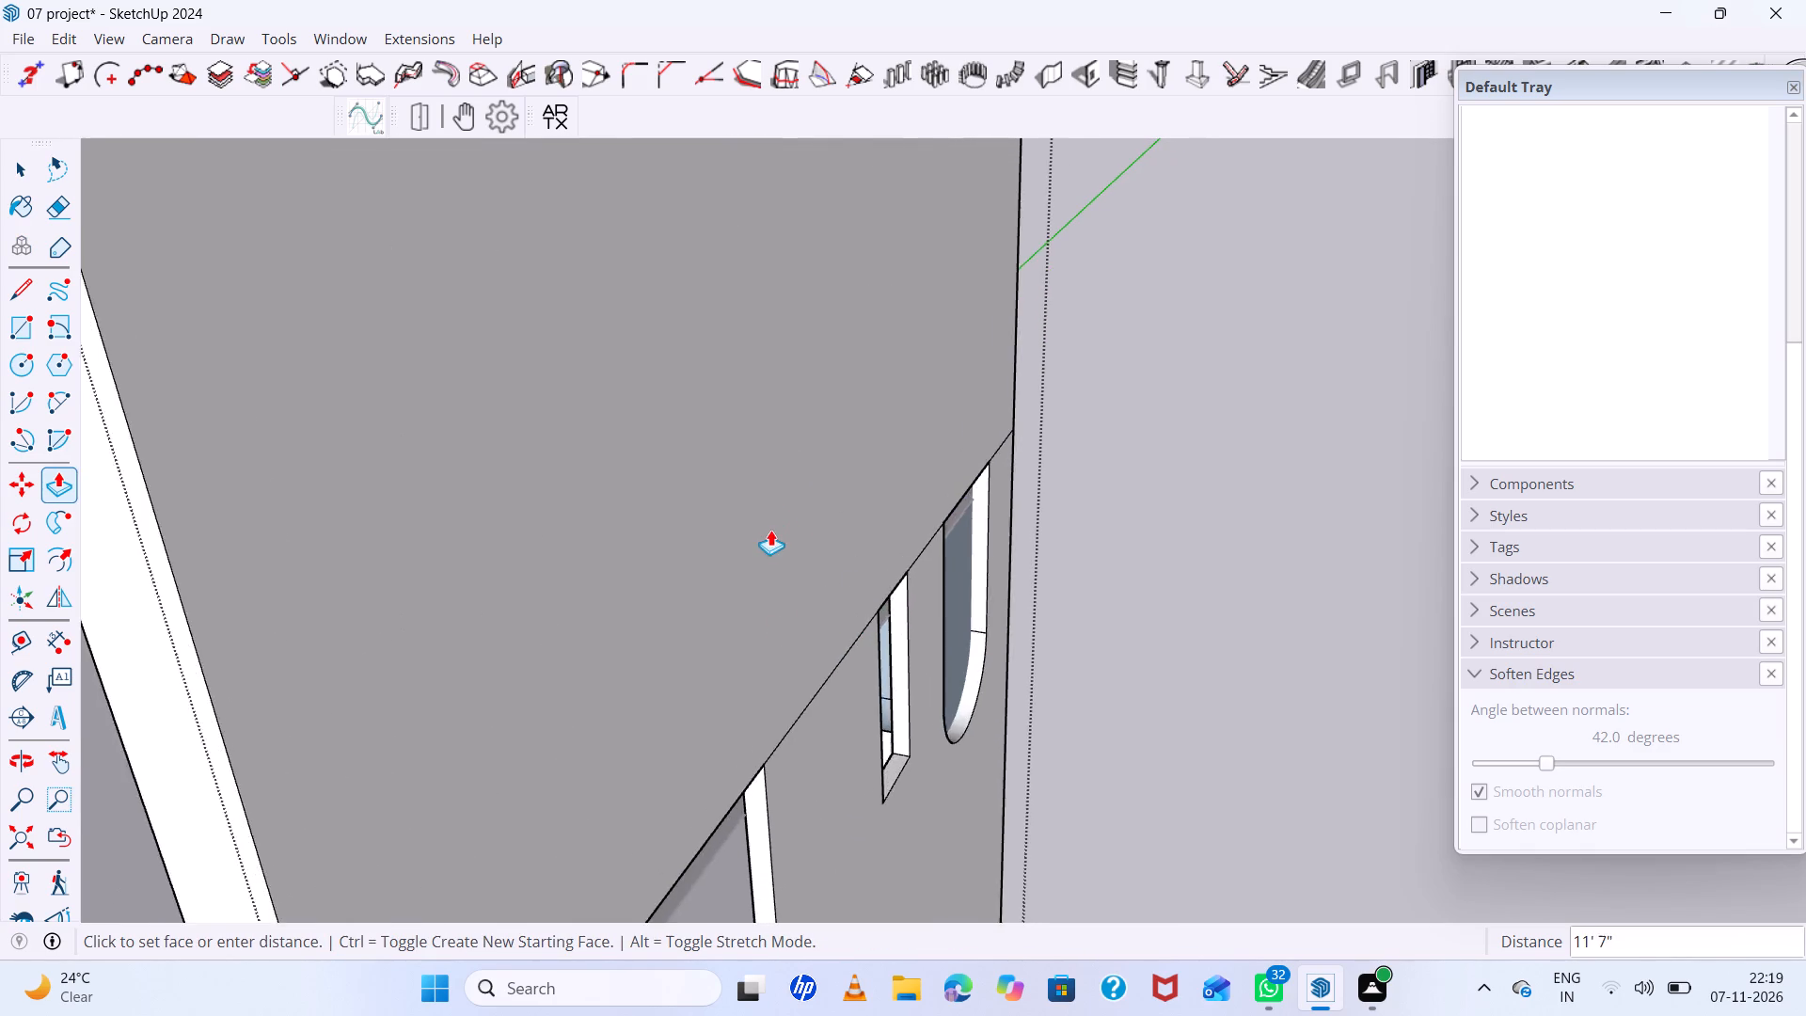
scroll(770, 533, "down", 13)
scroll(665, 275, "up", 8)
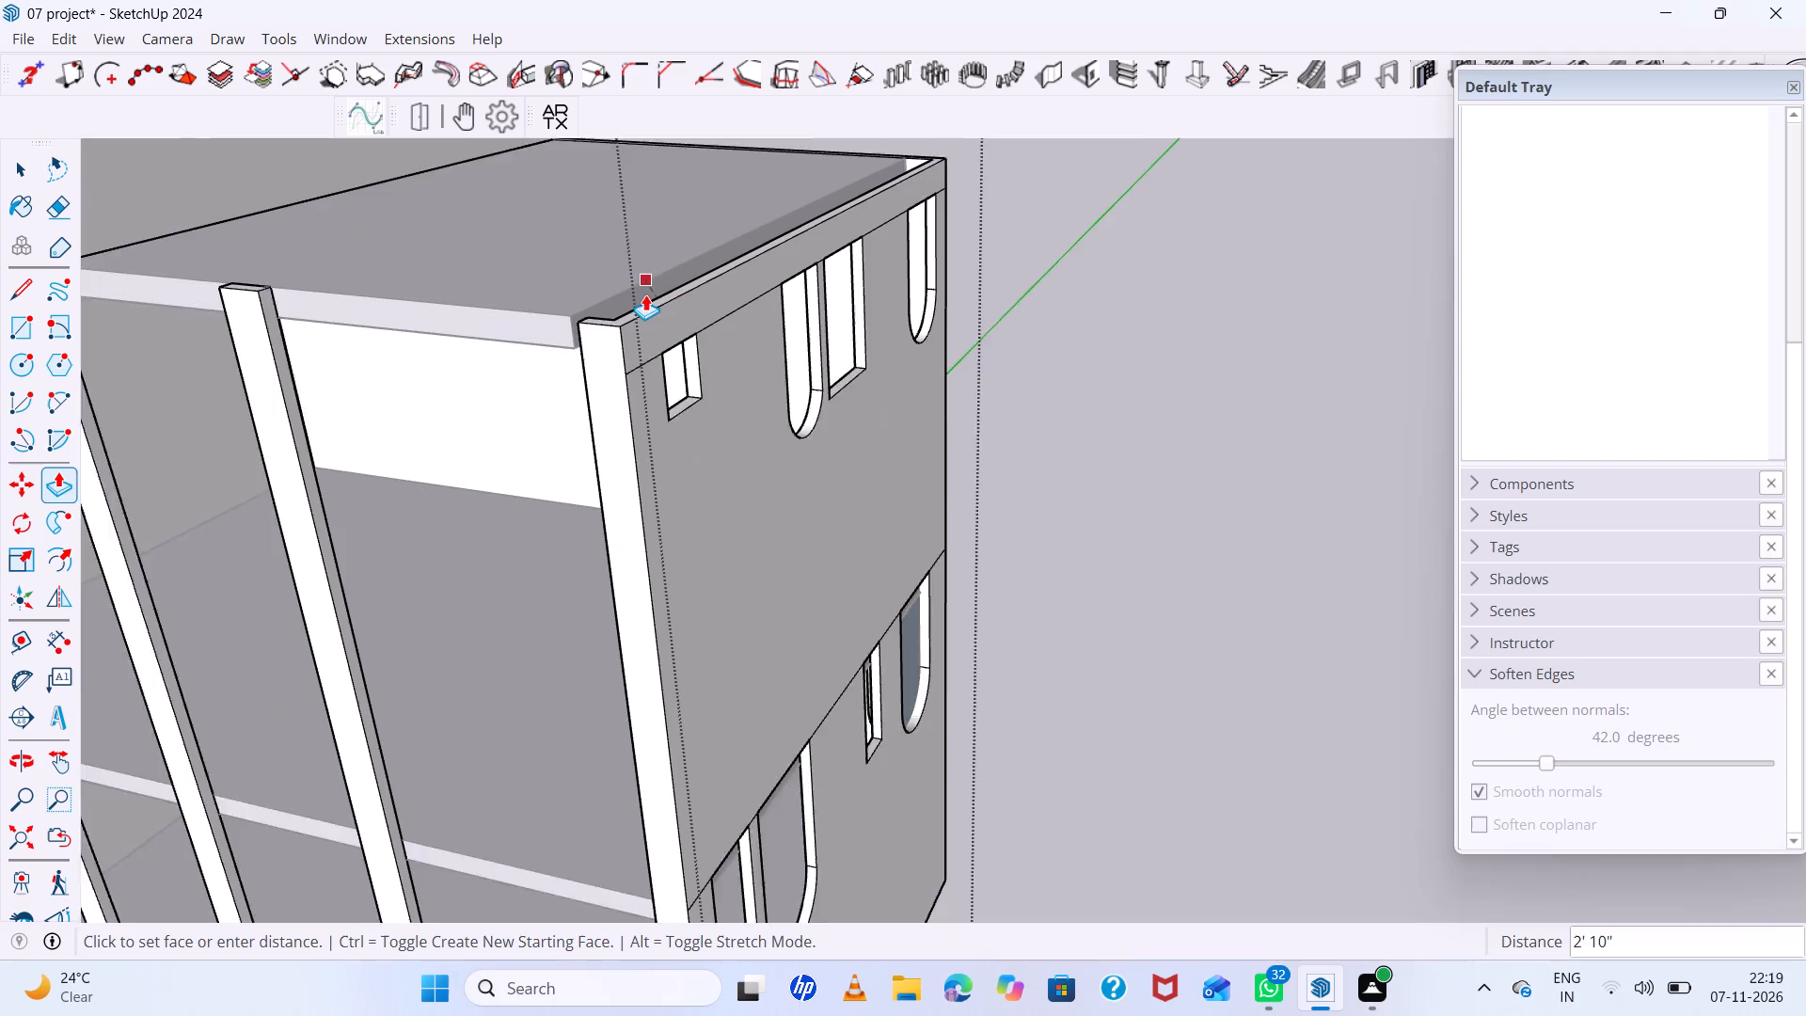
scroll(645, 294, "up", 1)
left_click(645, 310)
scroll(556, 351, "down", 13)
middle_click_drag(823, 477, 660, 452)
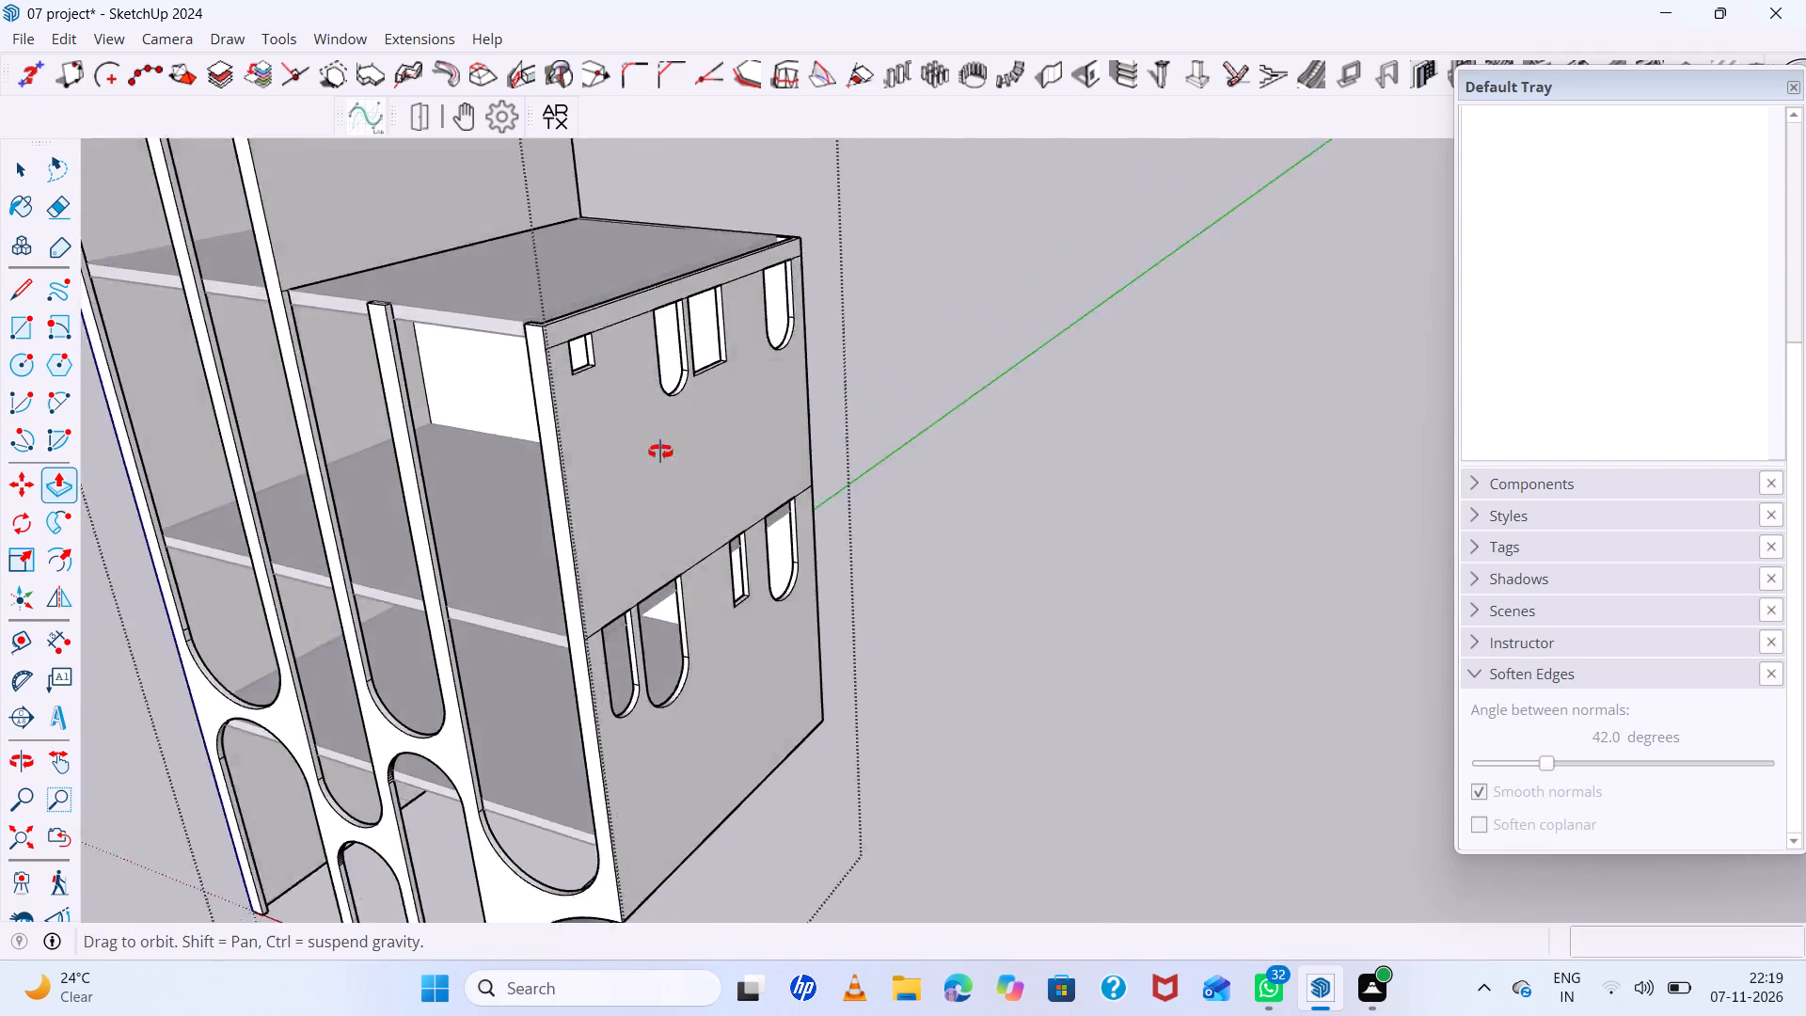
middle_click_drag(660, 452, 660, 462)
key("space")
left_click(997, 427)
Move the lower roof slab about 1' 11" back against the side wall, snapping its corner to the wall's inner corner.
scroll(943, 487, "down", 6)
middle_click_drag(657, 373, 992, 517)
scroll(816, 535, "up", 11)
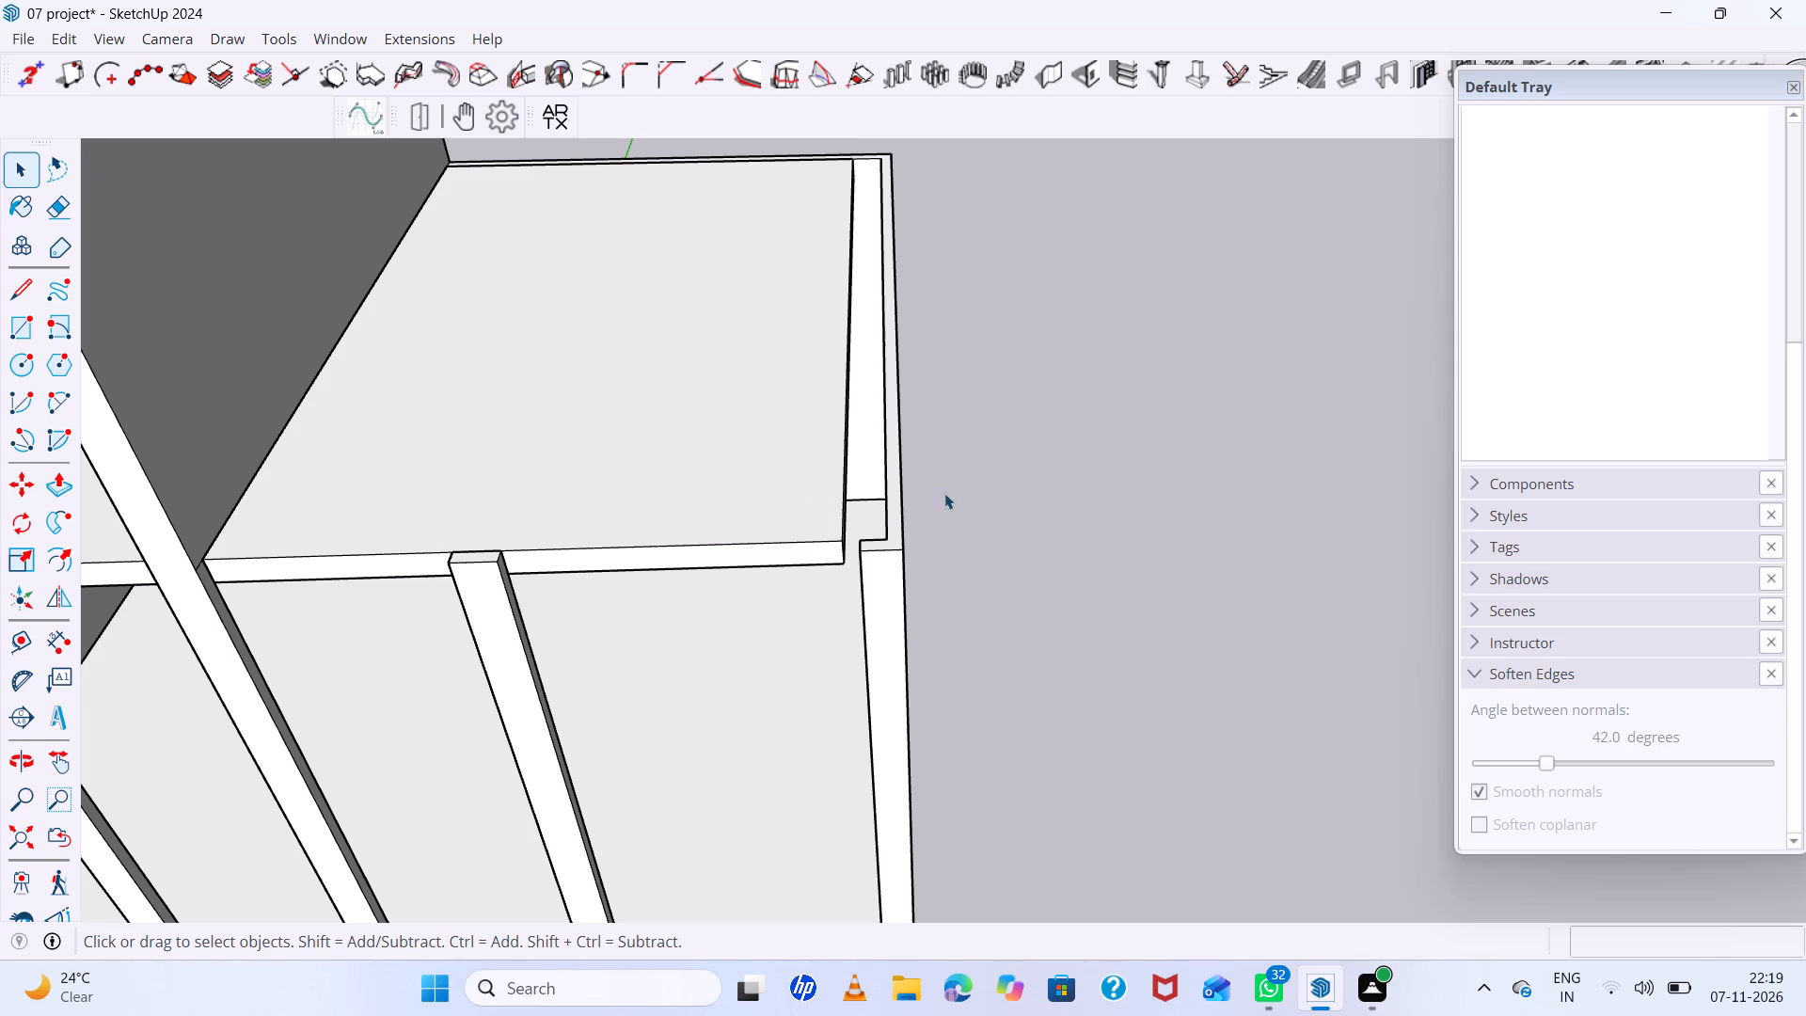
left_click(788, 476)
key("m")
scroll(836, 499, "up", 3)
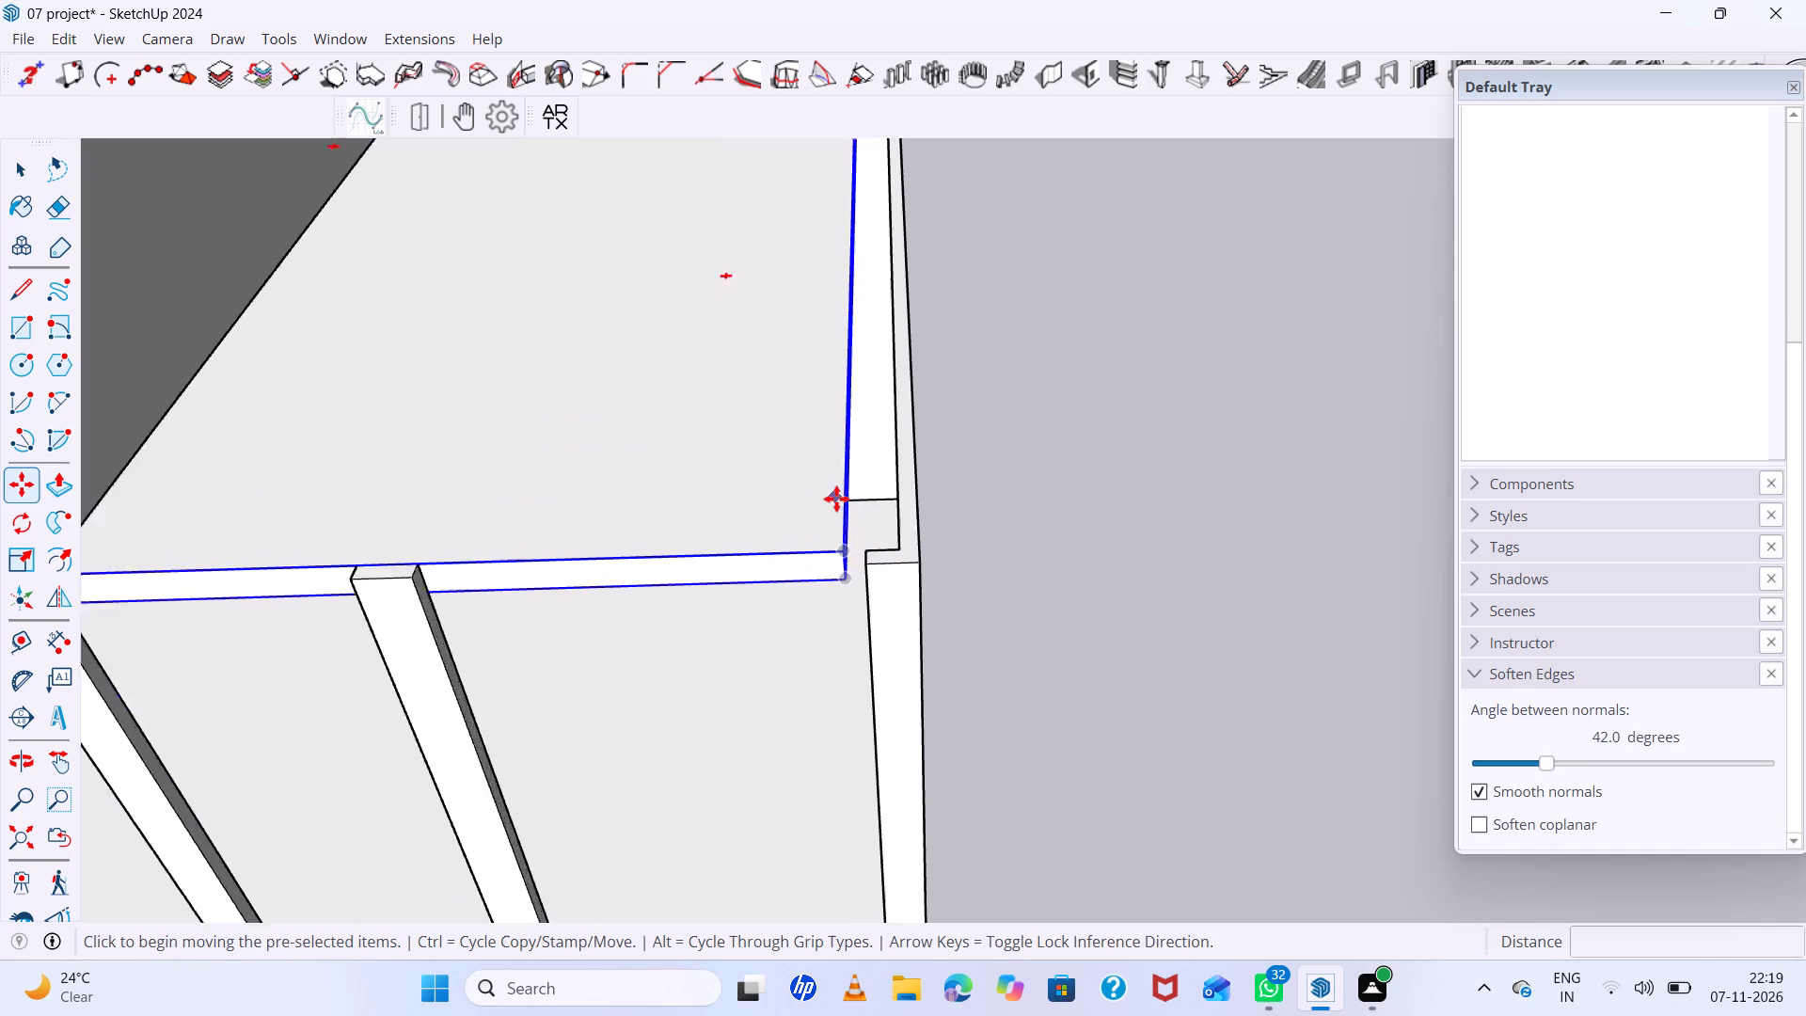
scroll(836, 499, "up", 3)
left_click(847, 579)
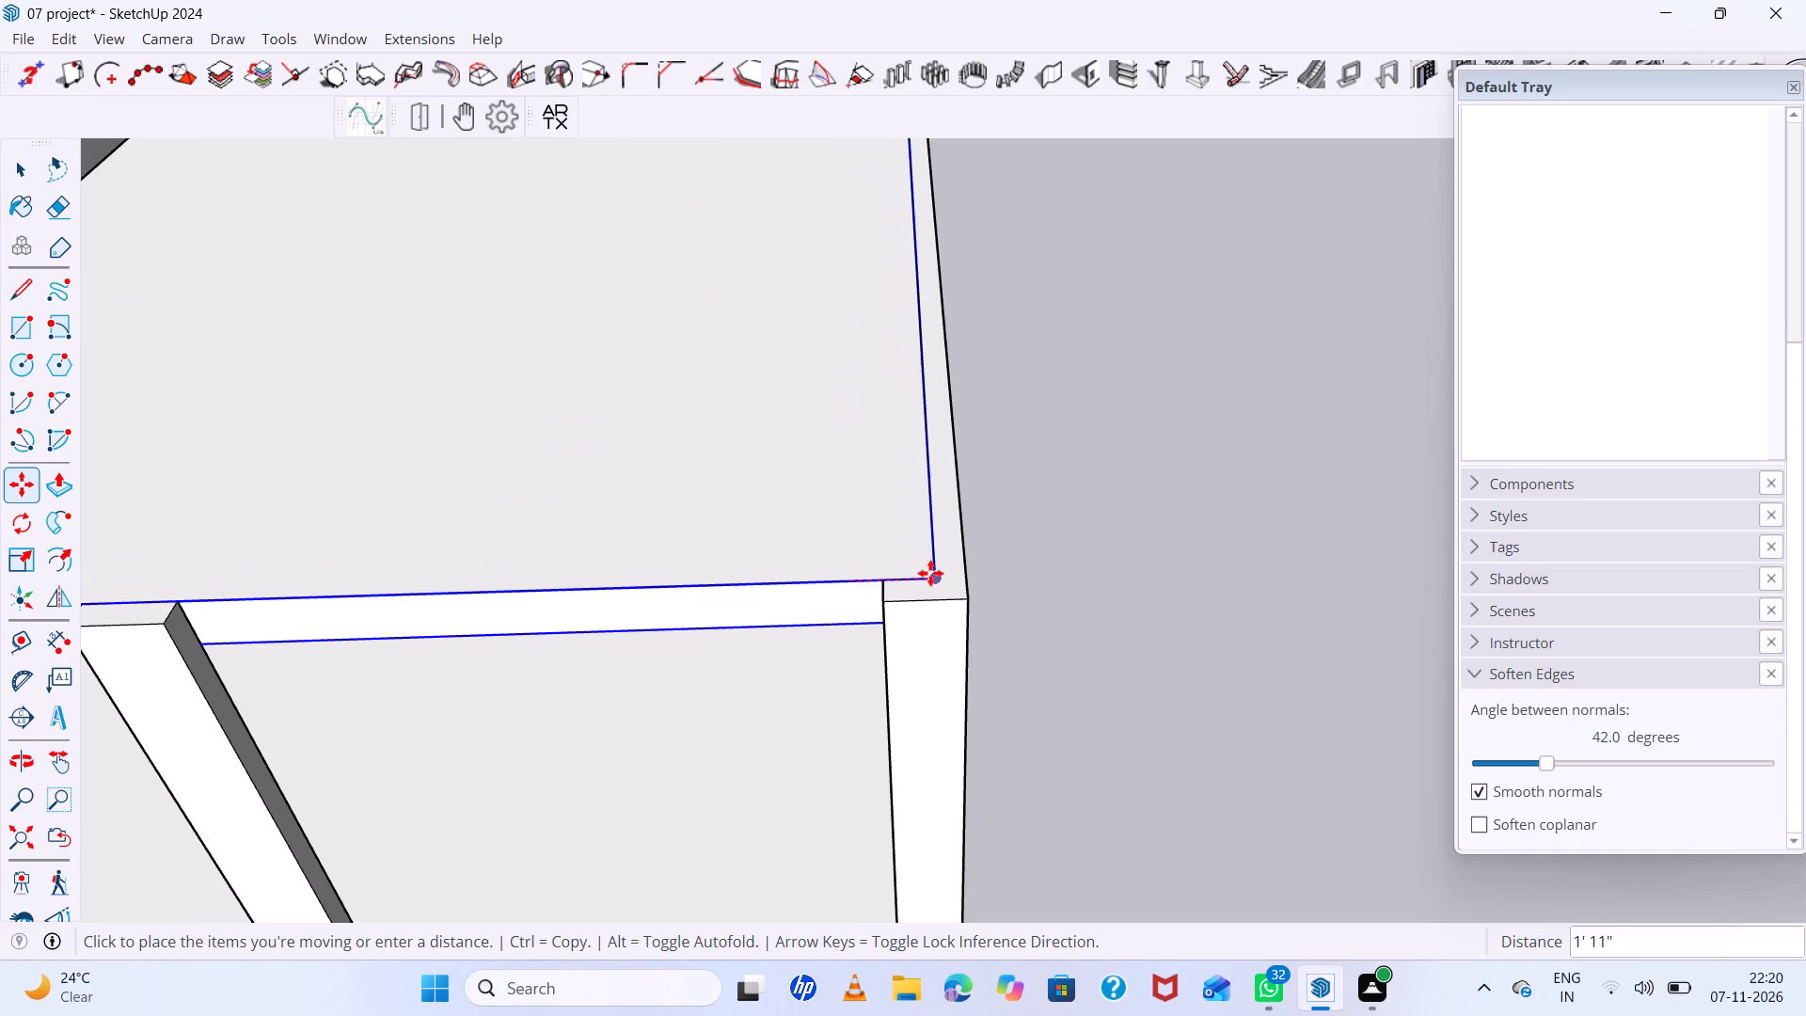
left_click(934, 574)
scroll(692, 525, "down", 11)
key("space")
left_click(1001, 545)
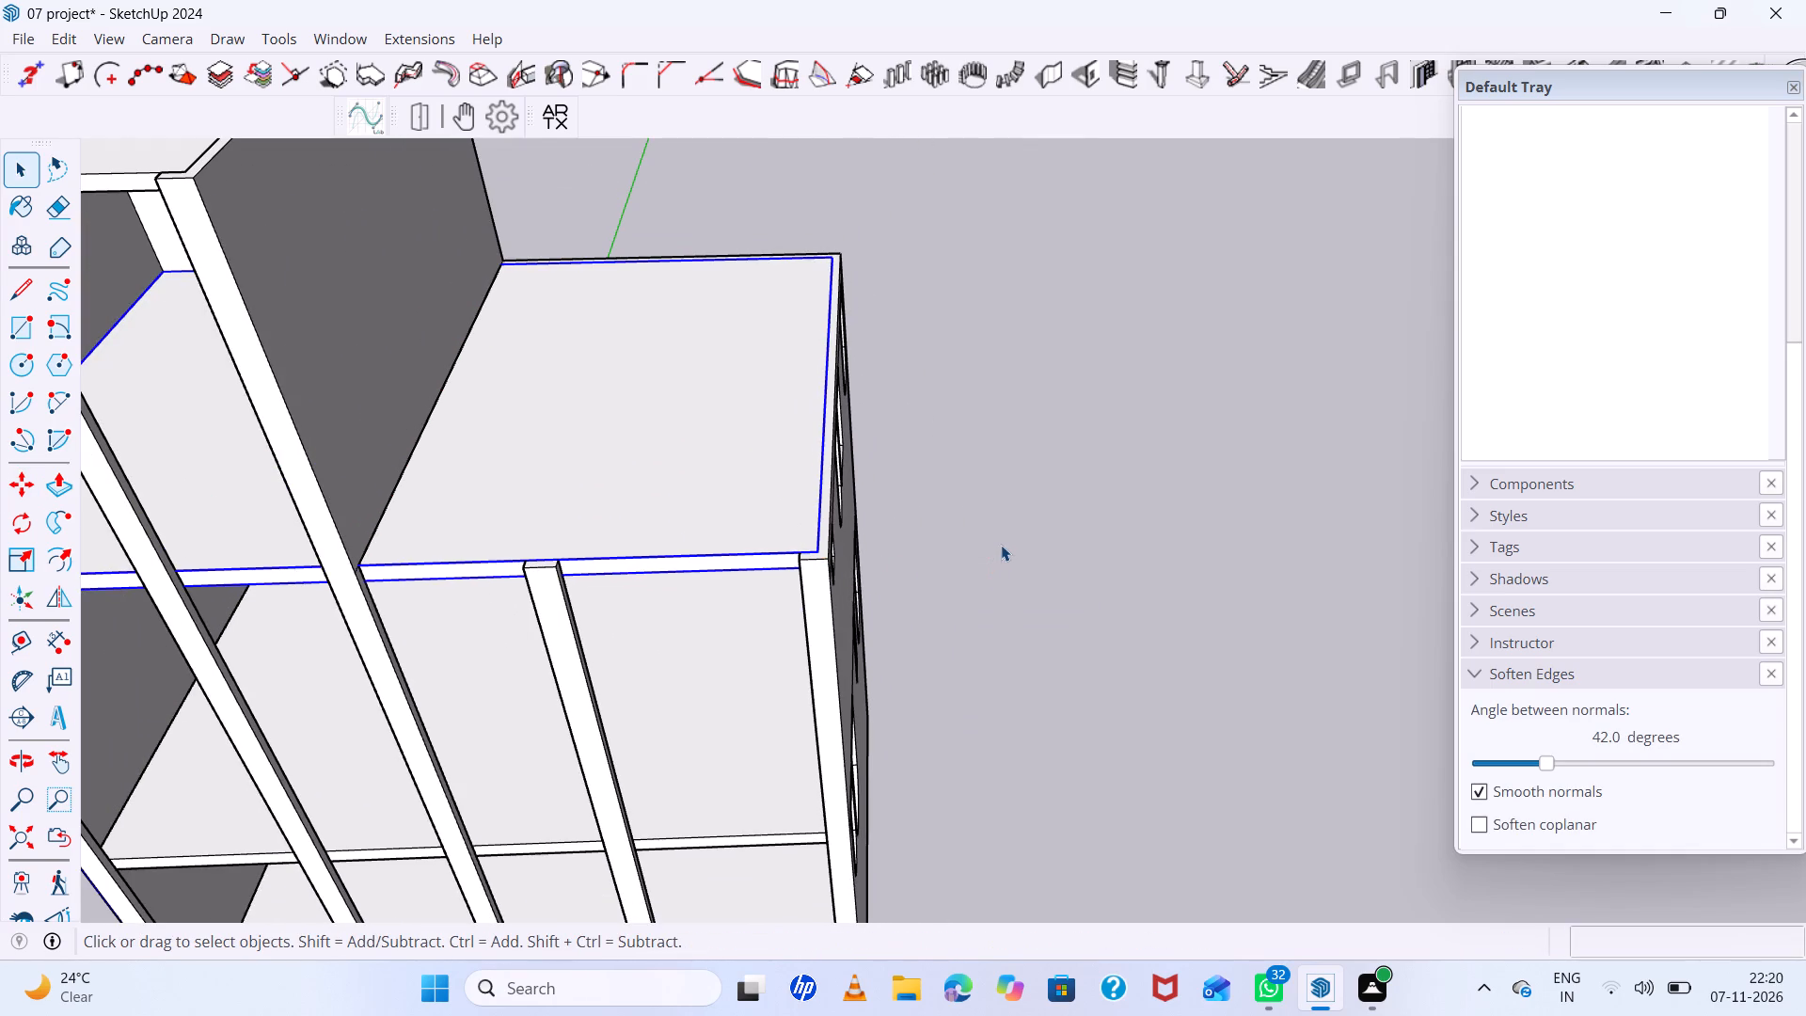
Examine the cut side-wall openings and the front of the building.
scroll(844, 494, "down", 6)
middle_click_drag(1076, 595, 414, 355)
scroll(841, 440, "up", 6)
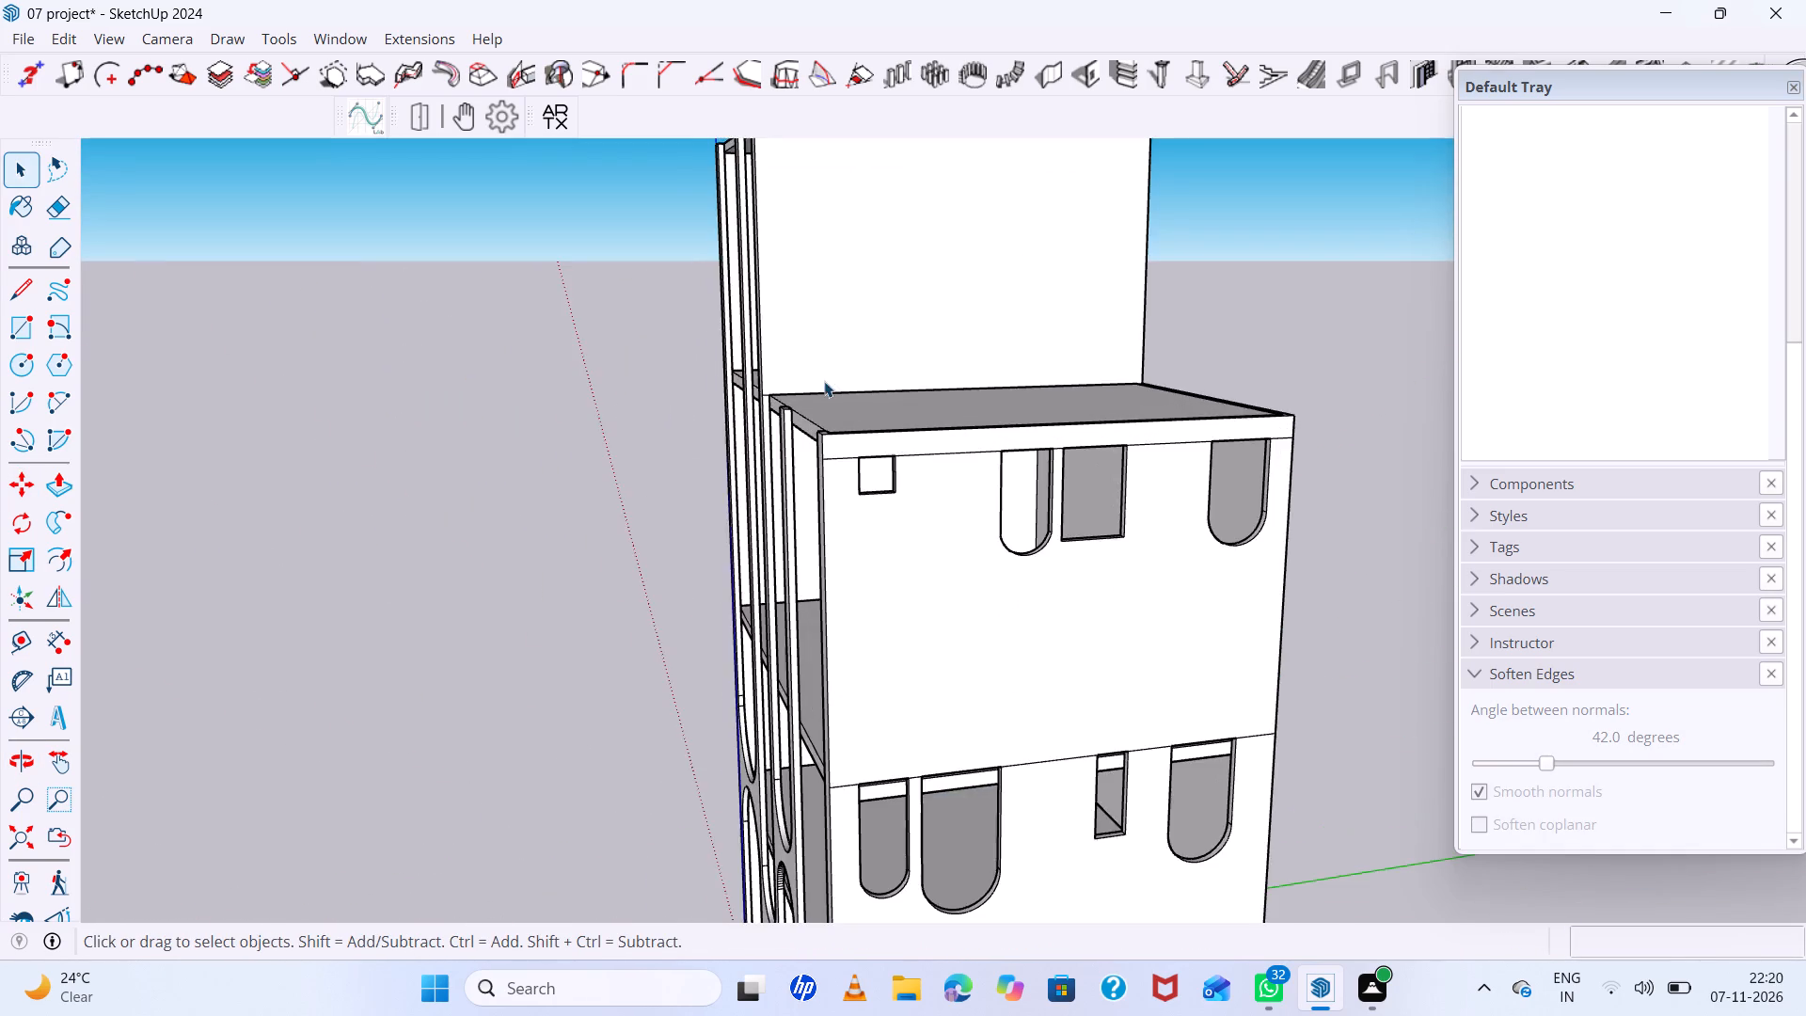
scroll(584, 388, "down", 12)
middle_click_drag(676, 455, 1347, 356)
scroll(1158, 367, "up", 1)
scroll(879, 376, "down", 12)
middle_click_drag(934, 461, 945, 555)
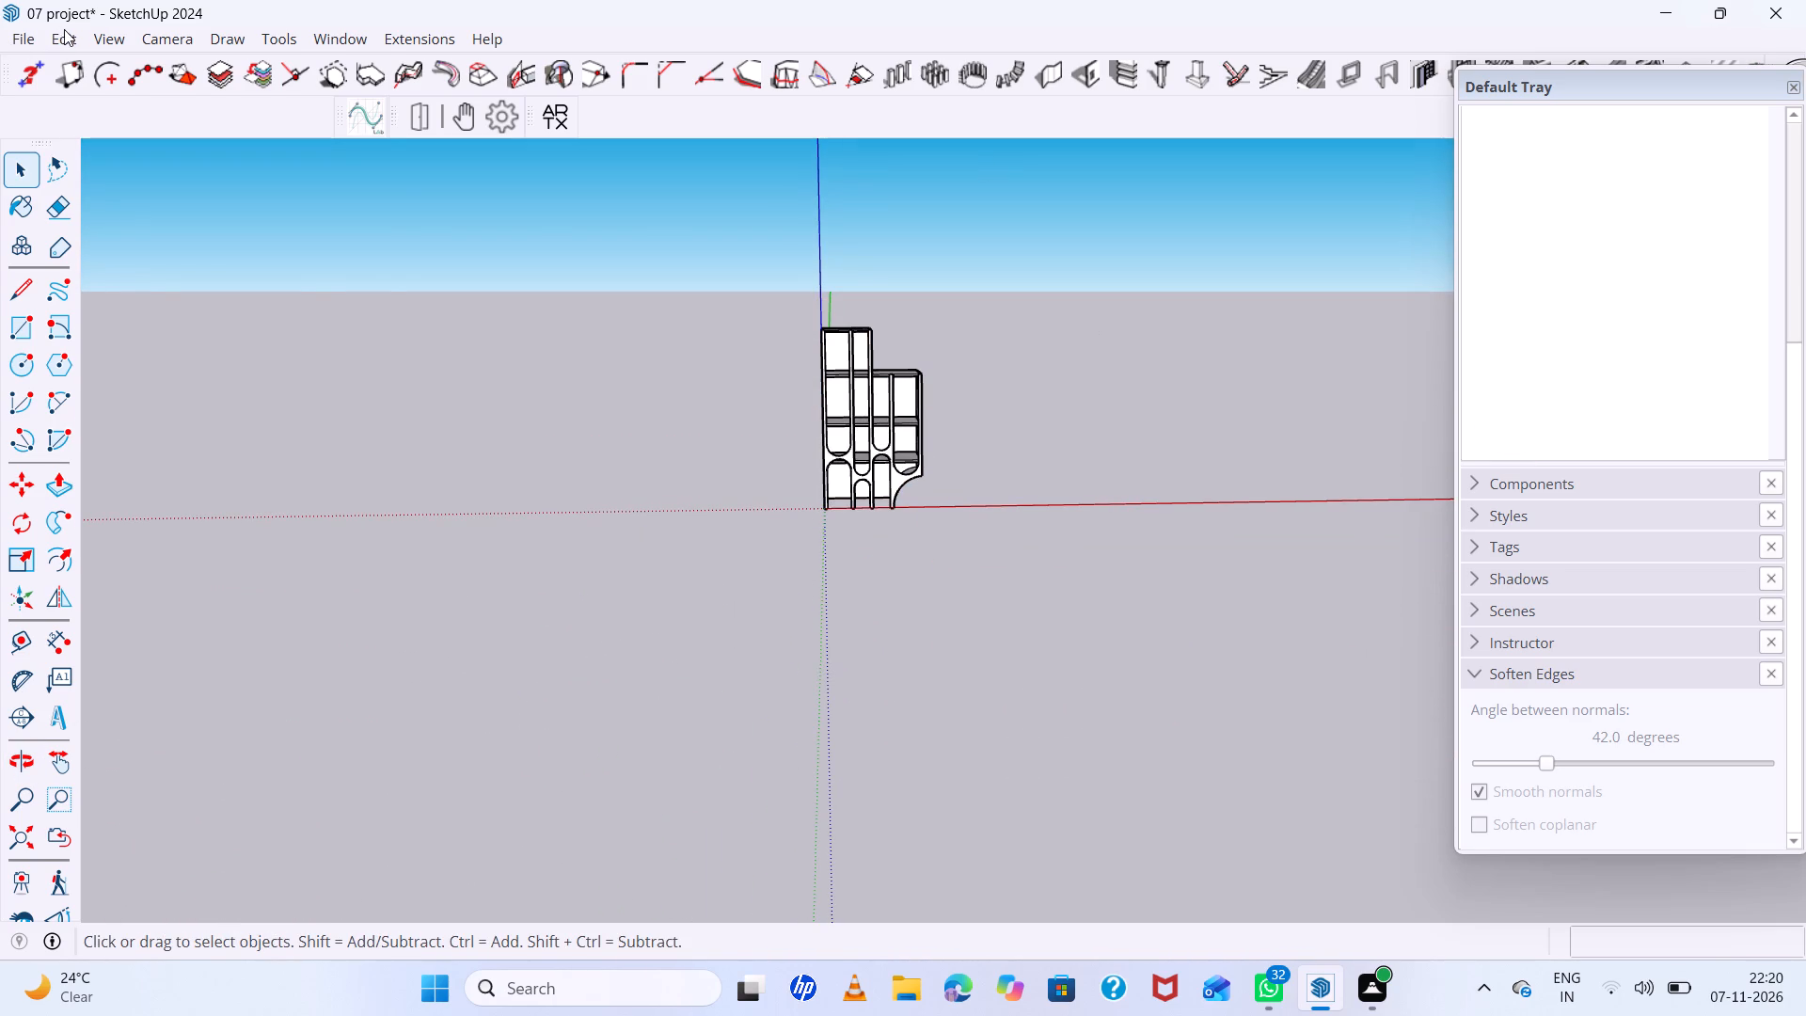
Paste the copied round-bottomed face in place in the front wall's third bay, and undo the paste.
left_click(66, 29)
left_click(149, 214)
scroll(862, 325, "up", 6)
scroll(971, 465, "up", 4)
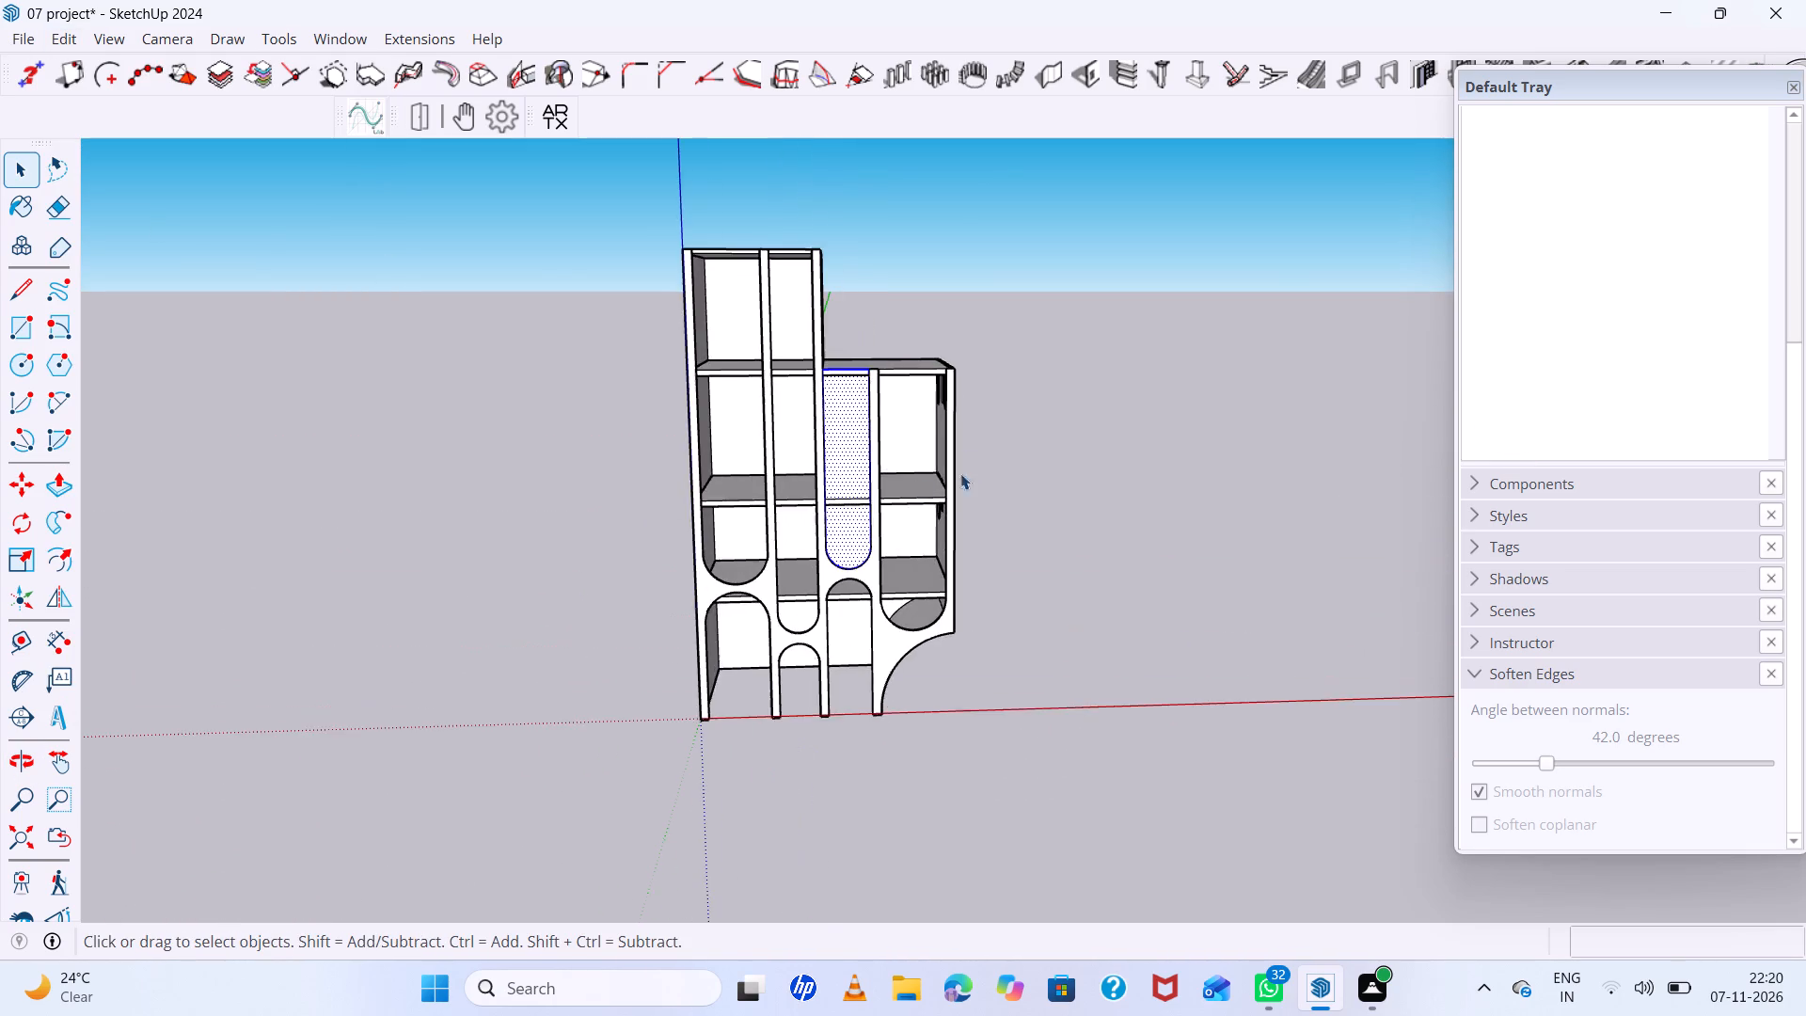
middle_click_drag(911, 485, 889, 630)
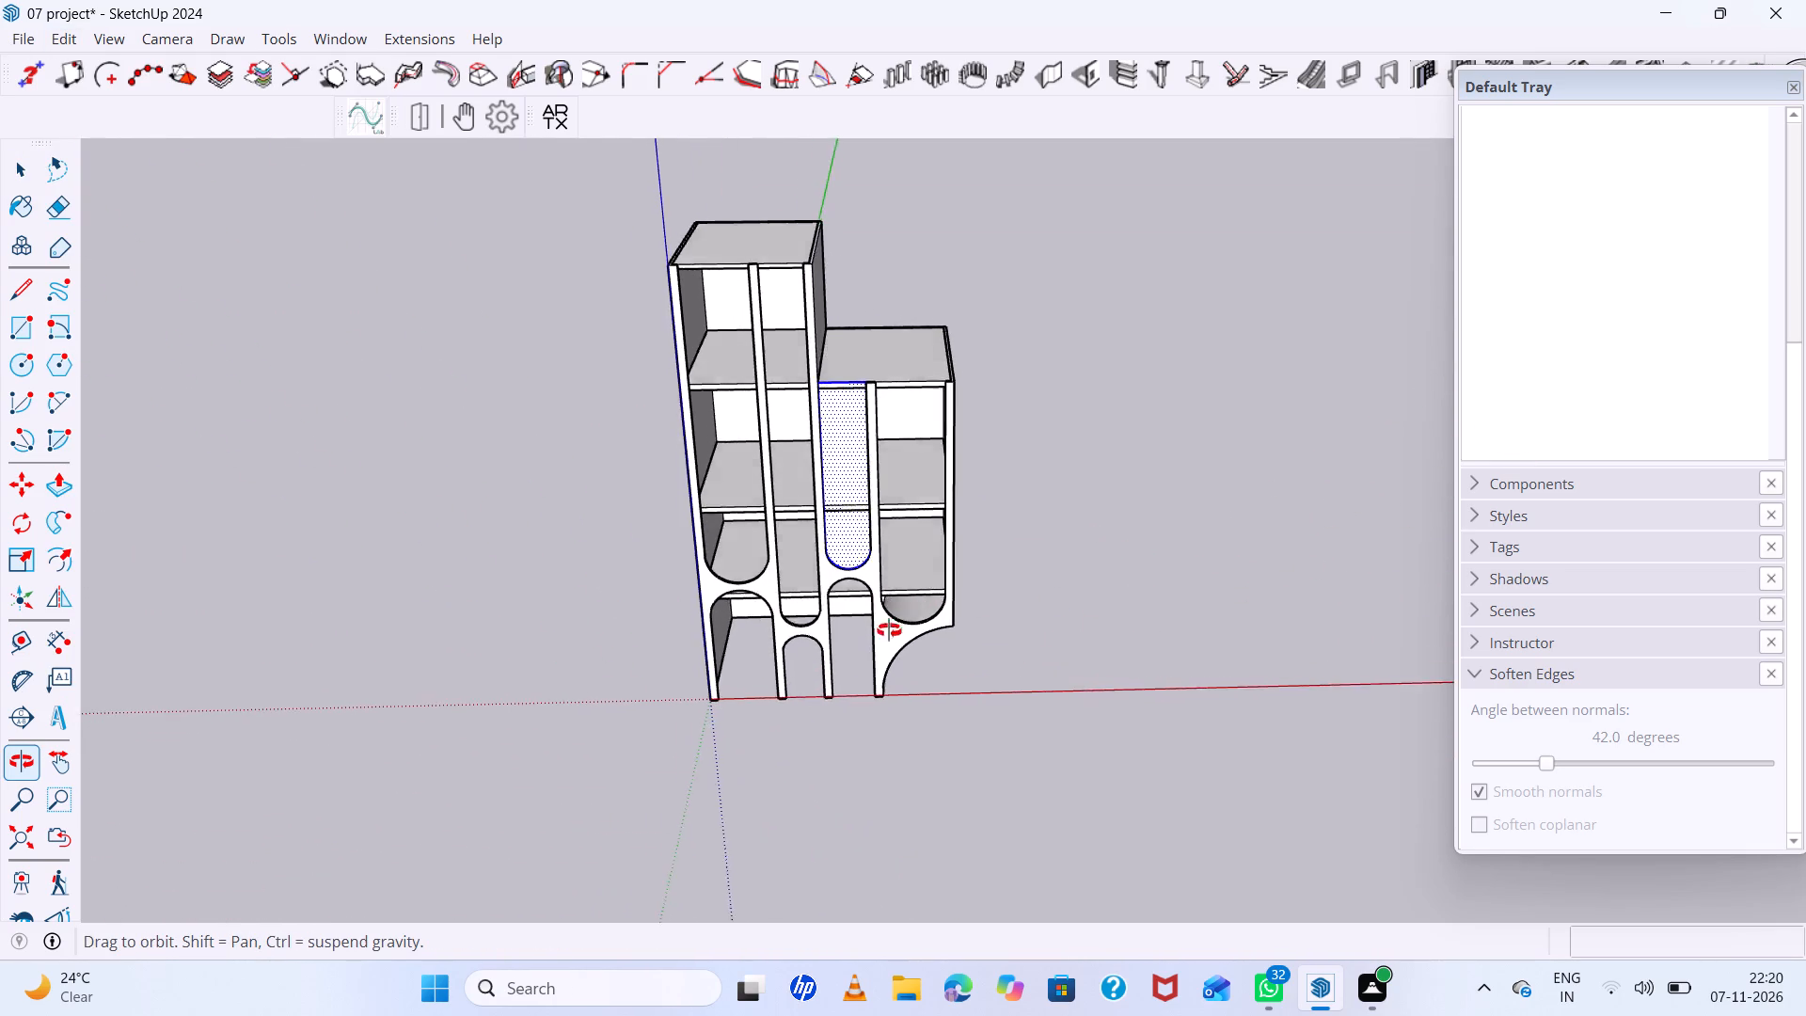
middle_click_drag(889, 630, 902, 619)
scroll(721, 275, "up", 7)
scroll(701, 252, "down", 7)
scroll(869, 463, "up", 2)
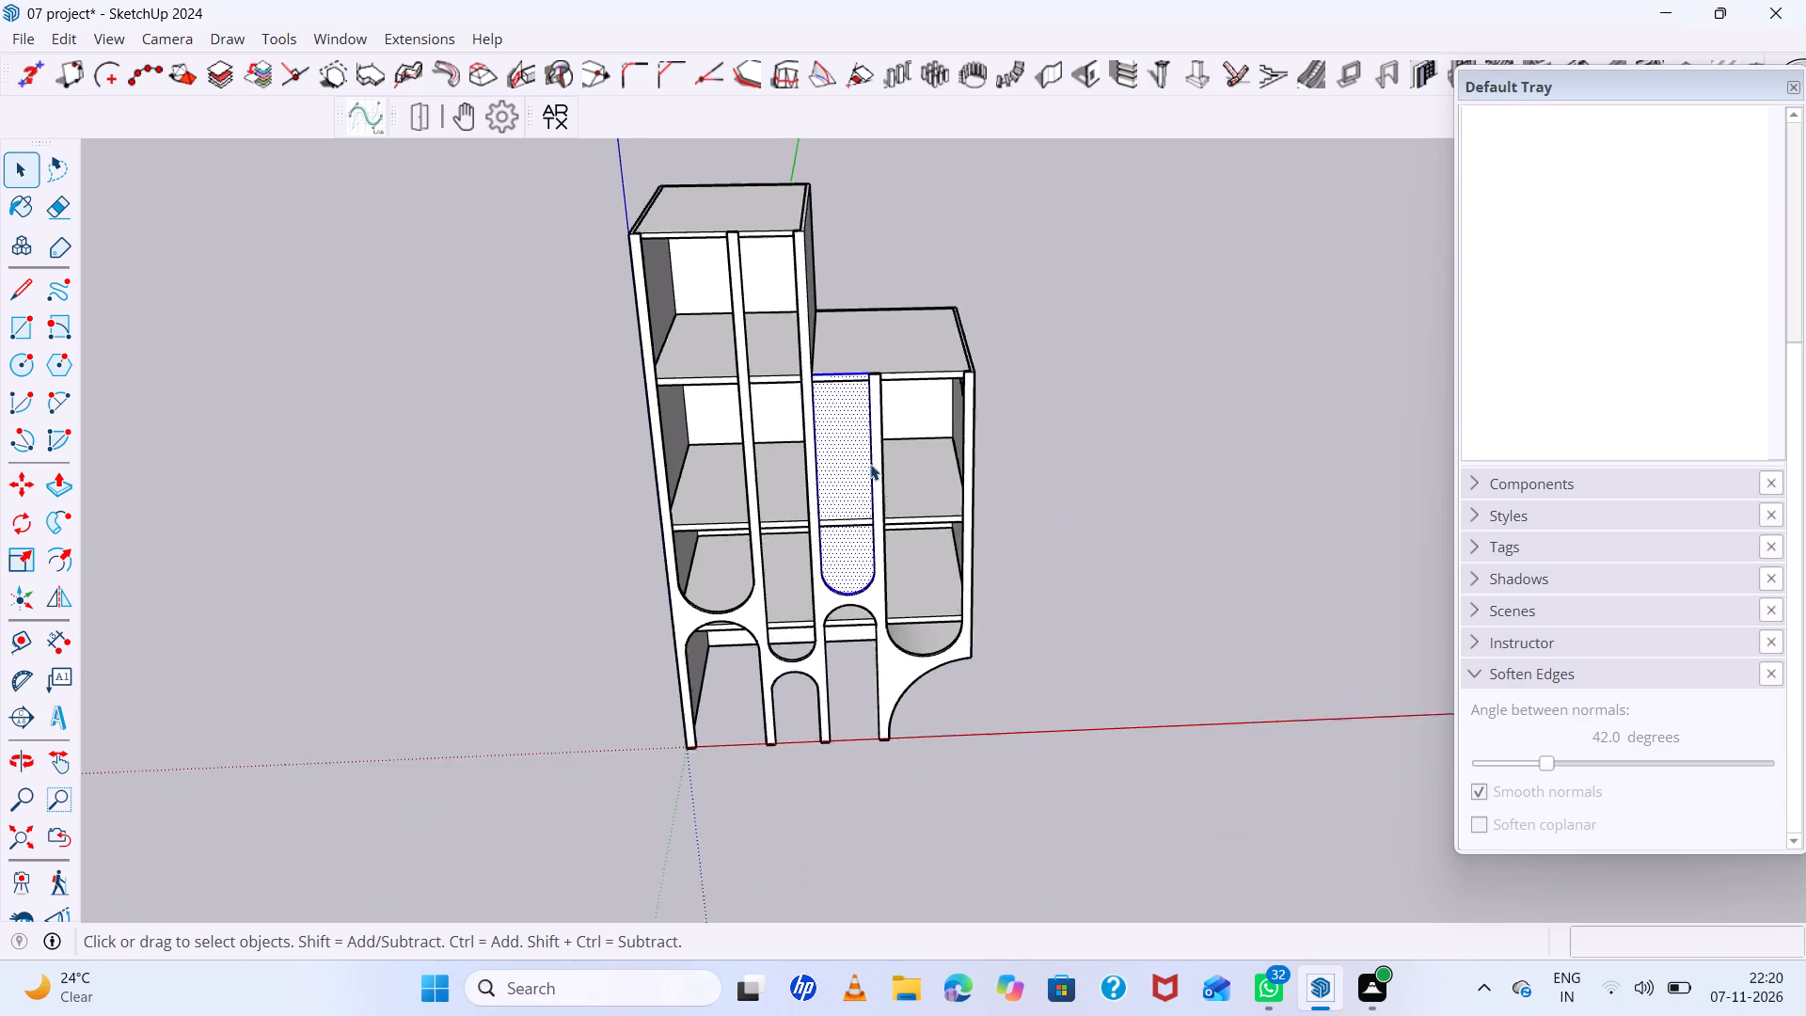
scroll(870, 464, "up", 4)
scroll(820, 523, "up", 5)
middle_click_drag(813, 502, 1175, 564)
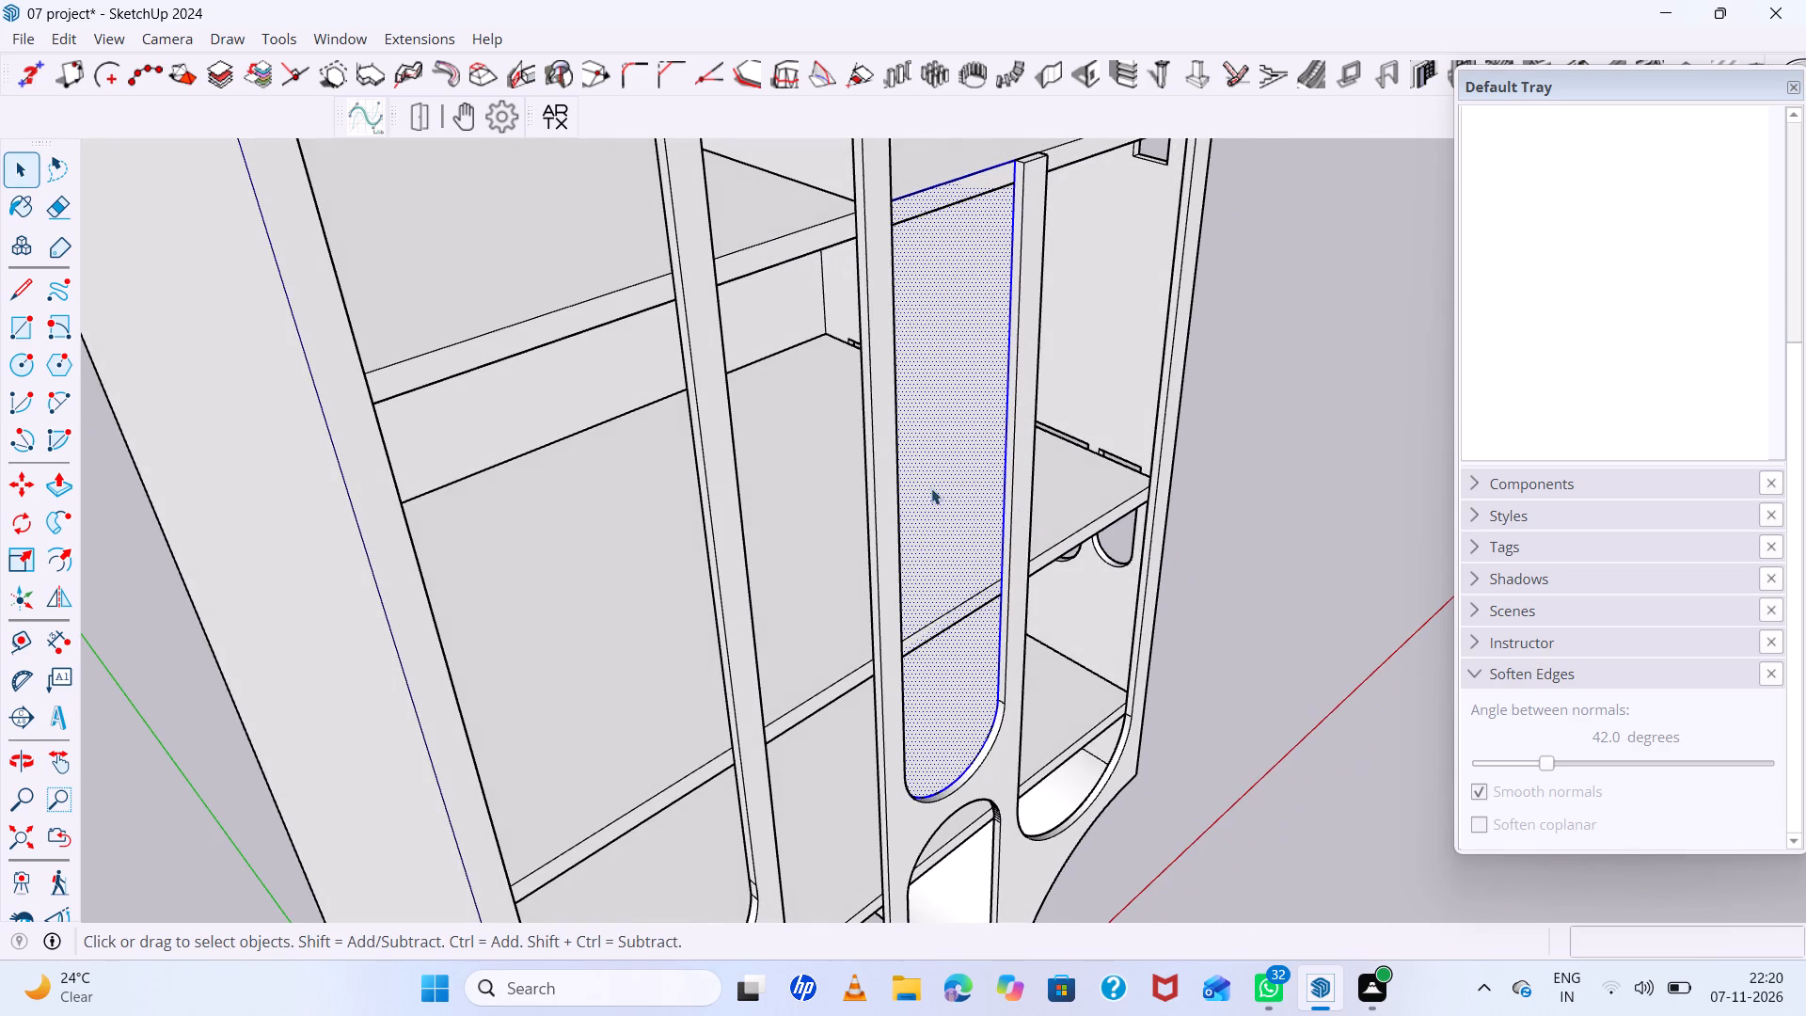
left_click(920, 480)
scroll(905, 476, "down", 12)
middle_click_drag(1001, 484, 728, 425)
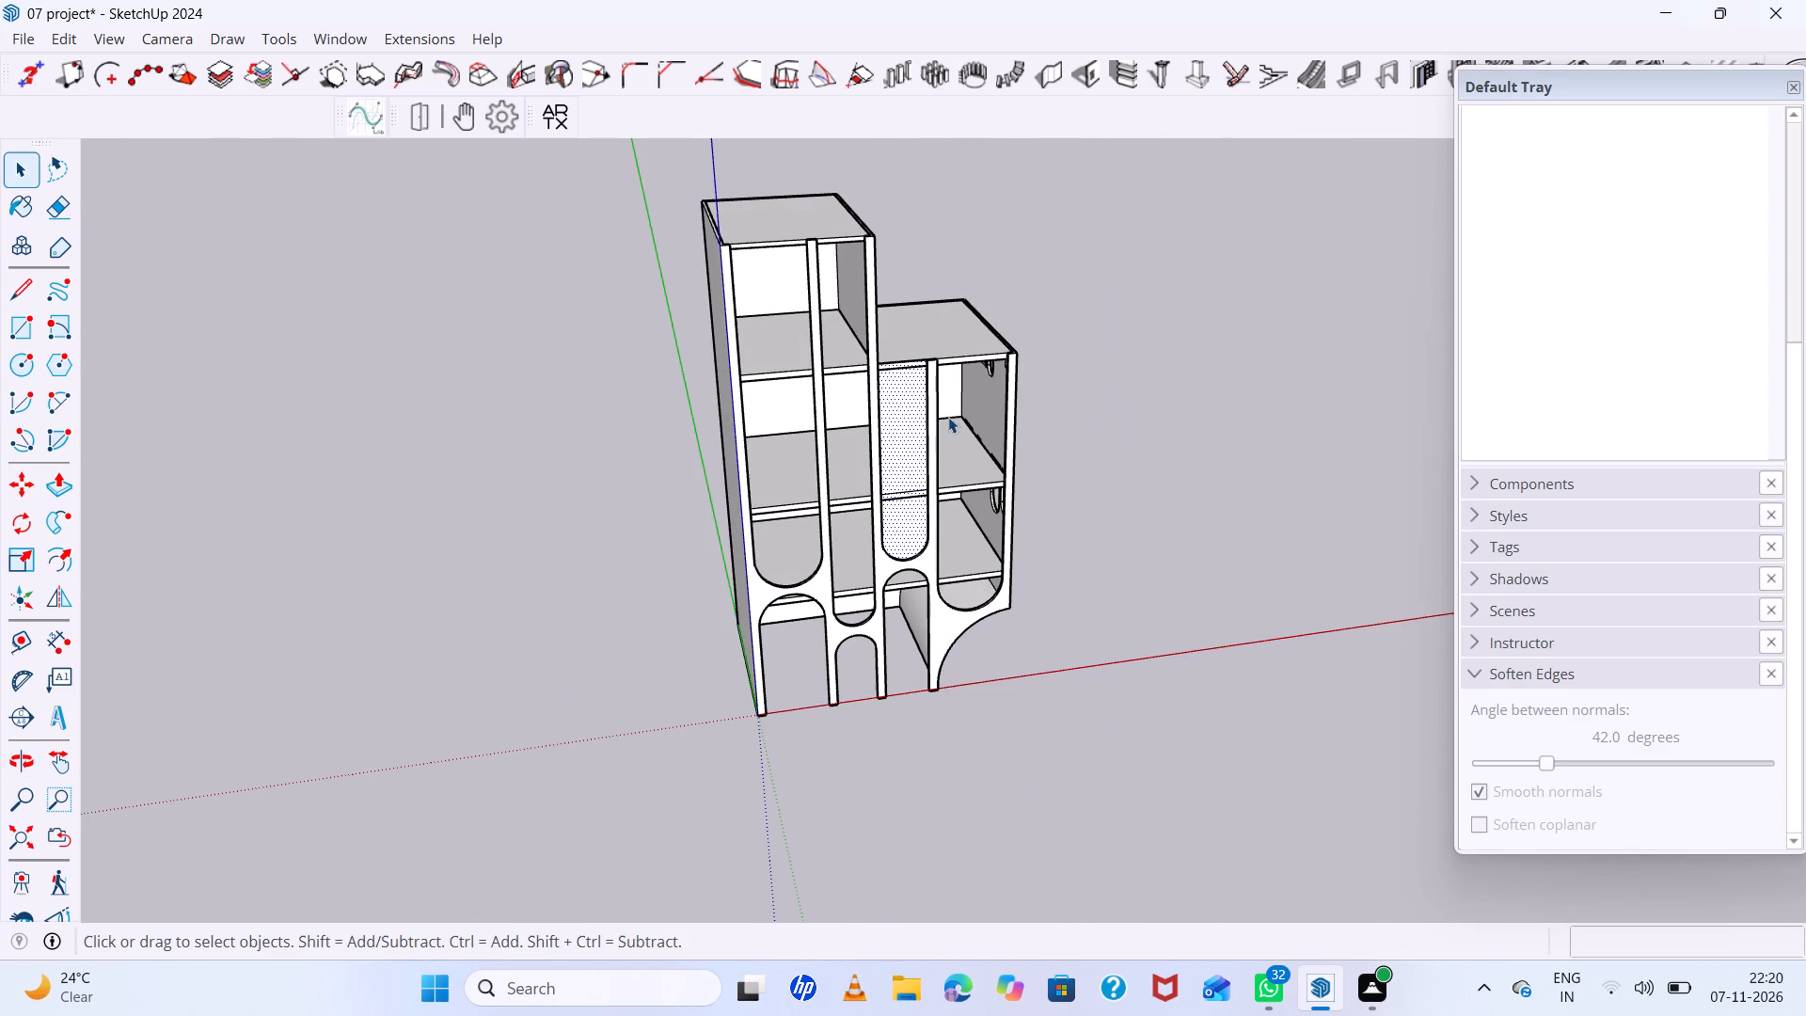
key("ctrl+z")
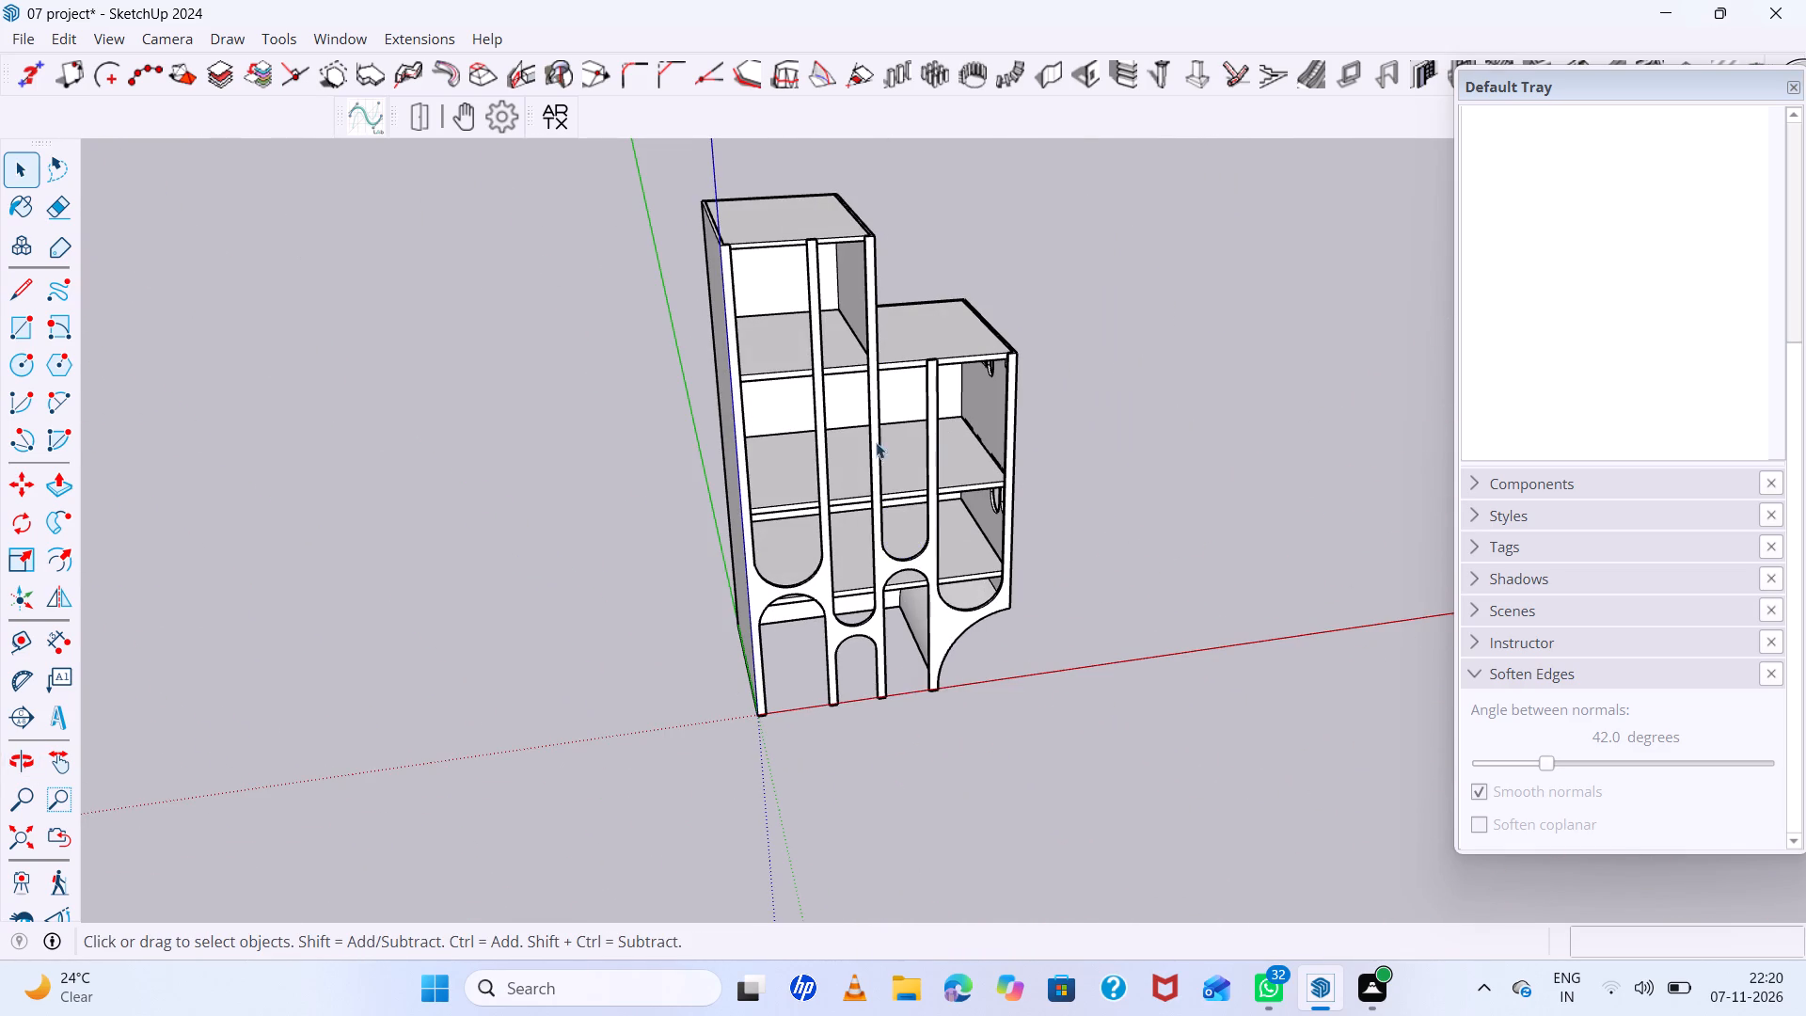
Select the whole building with all its walls, slabs and roofs.
scroll(734, 403, "down", 14)
middle_click_drag(911, 431, 454, 301)
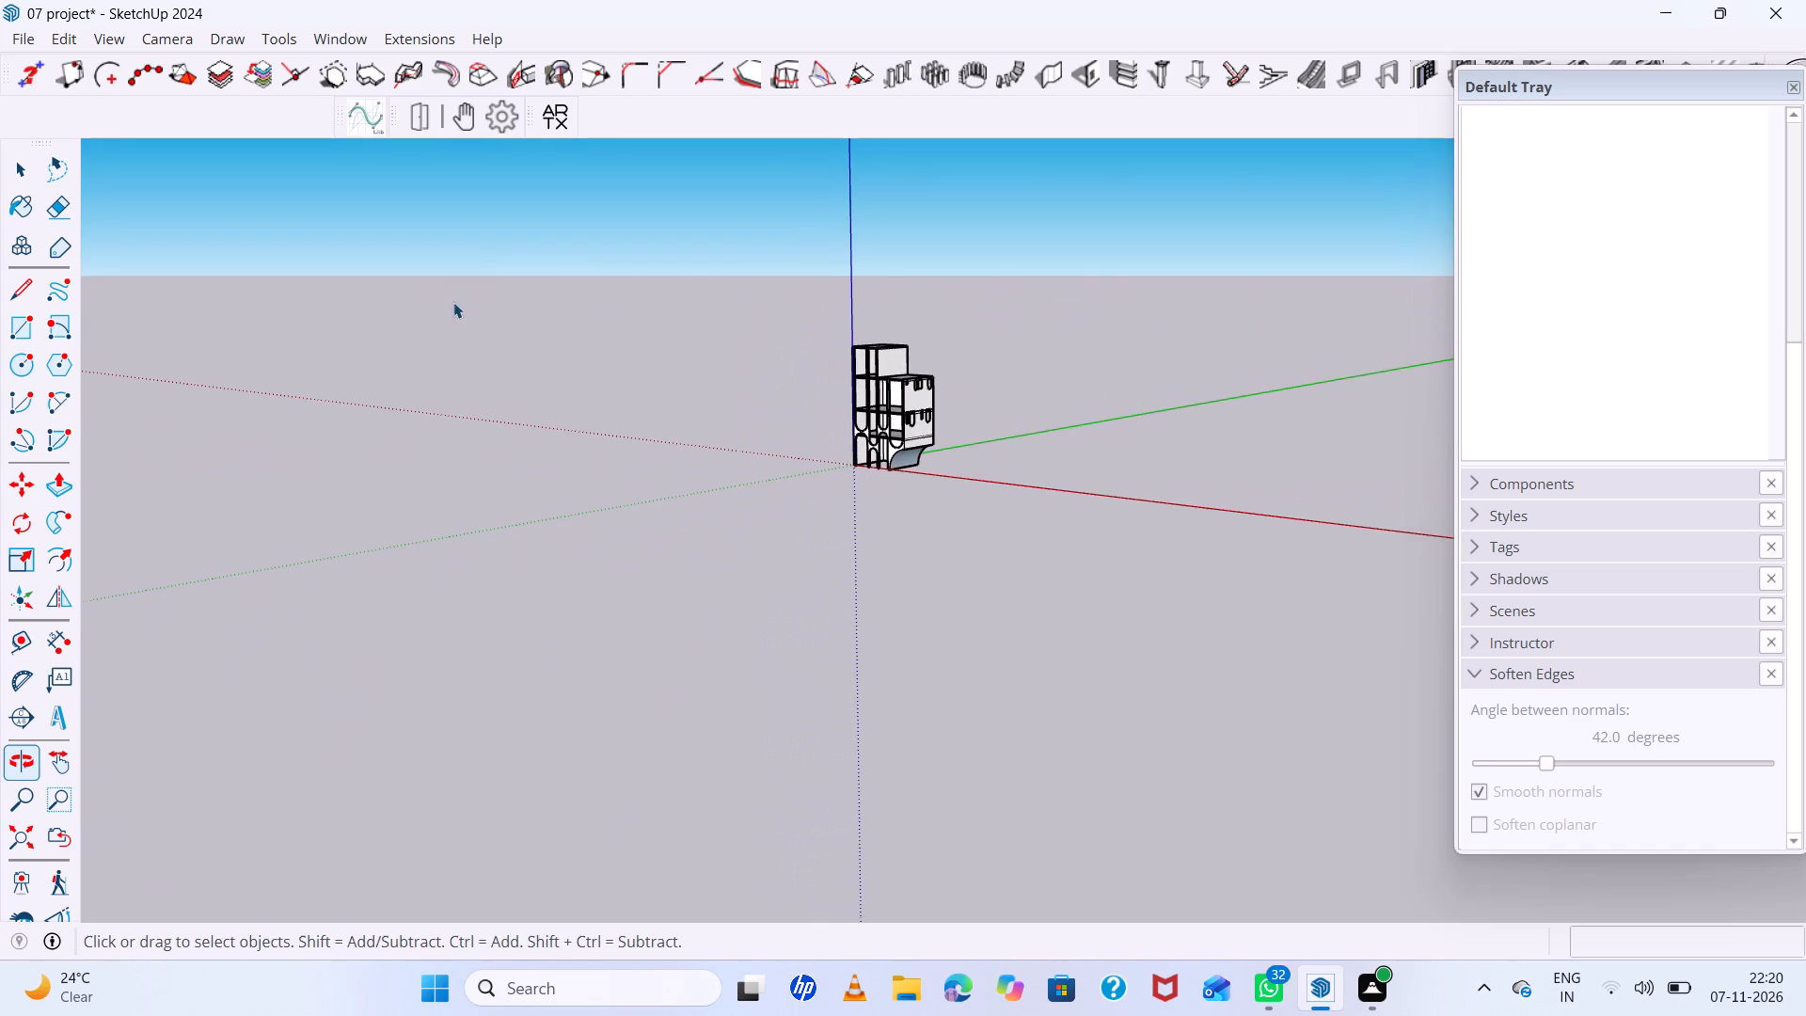
left_click_drag(1005, 316, 778, 483)
scroll(906, 428, "up", 6)
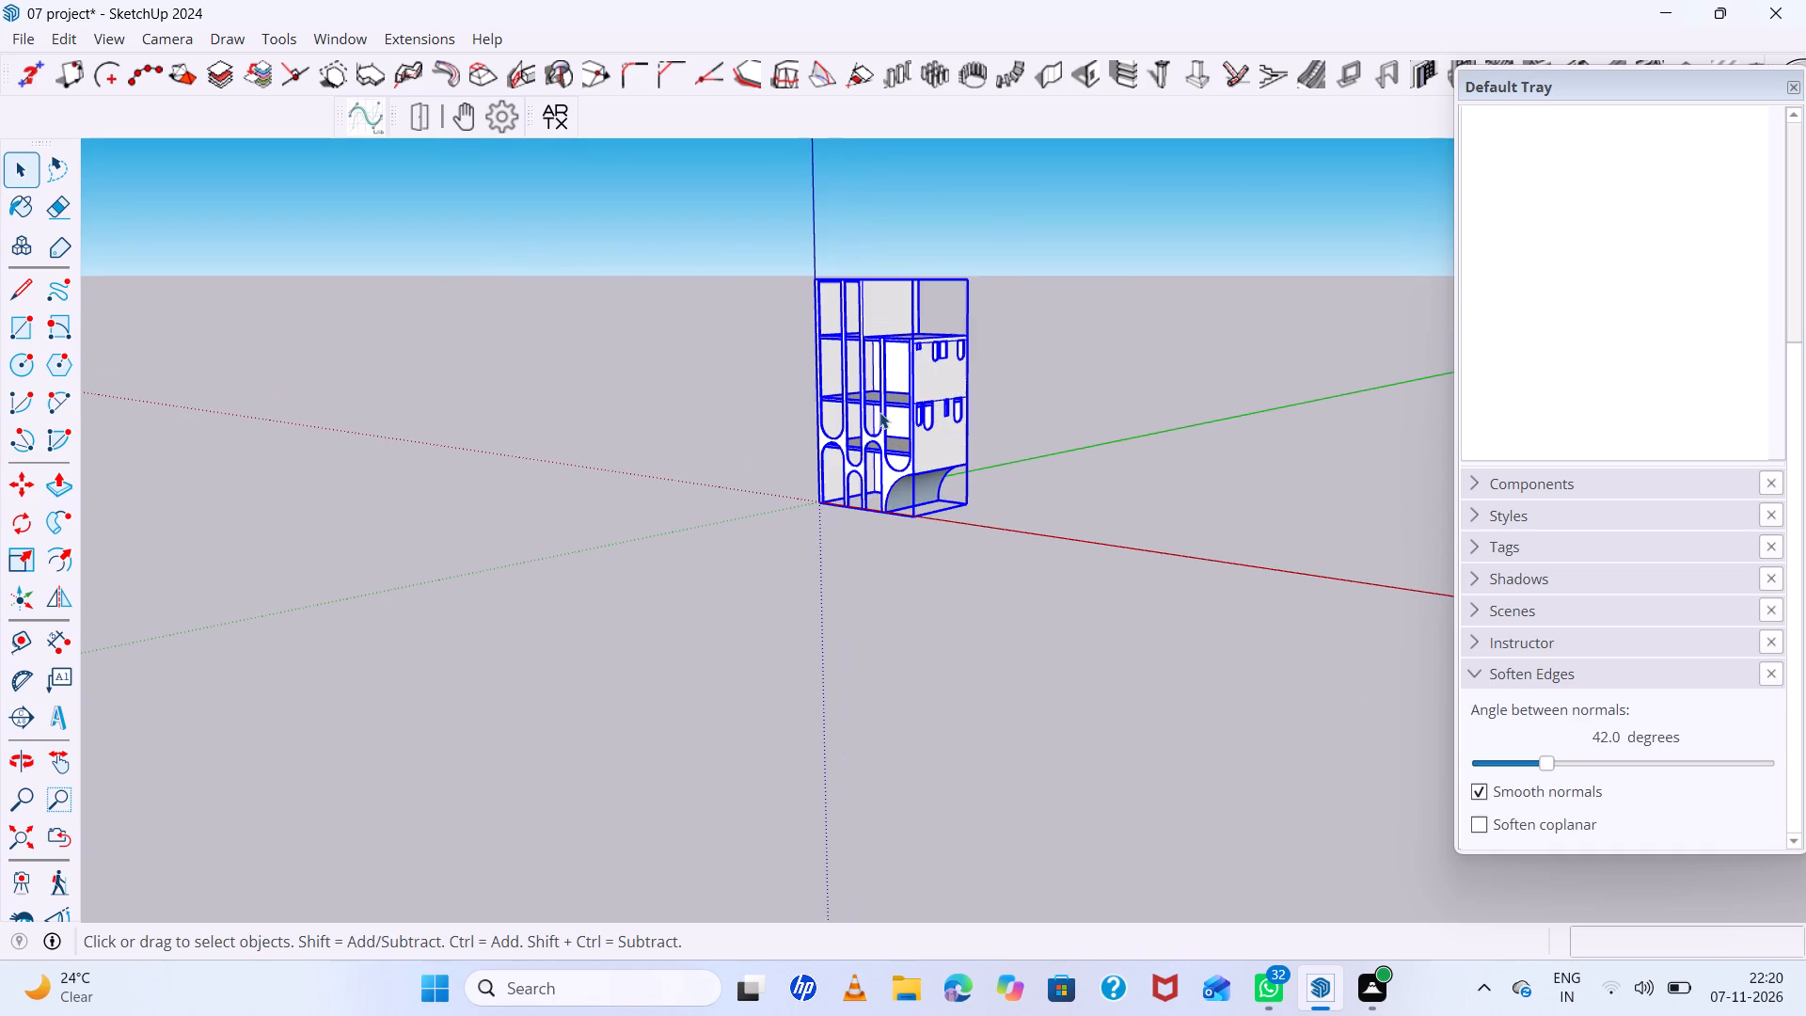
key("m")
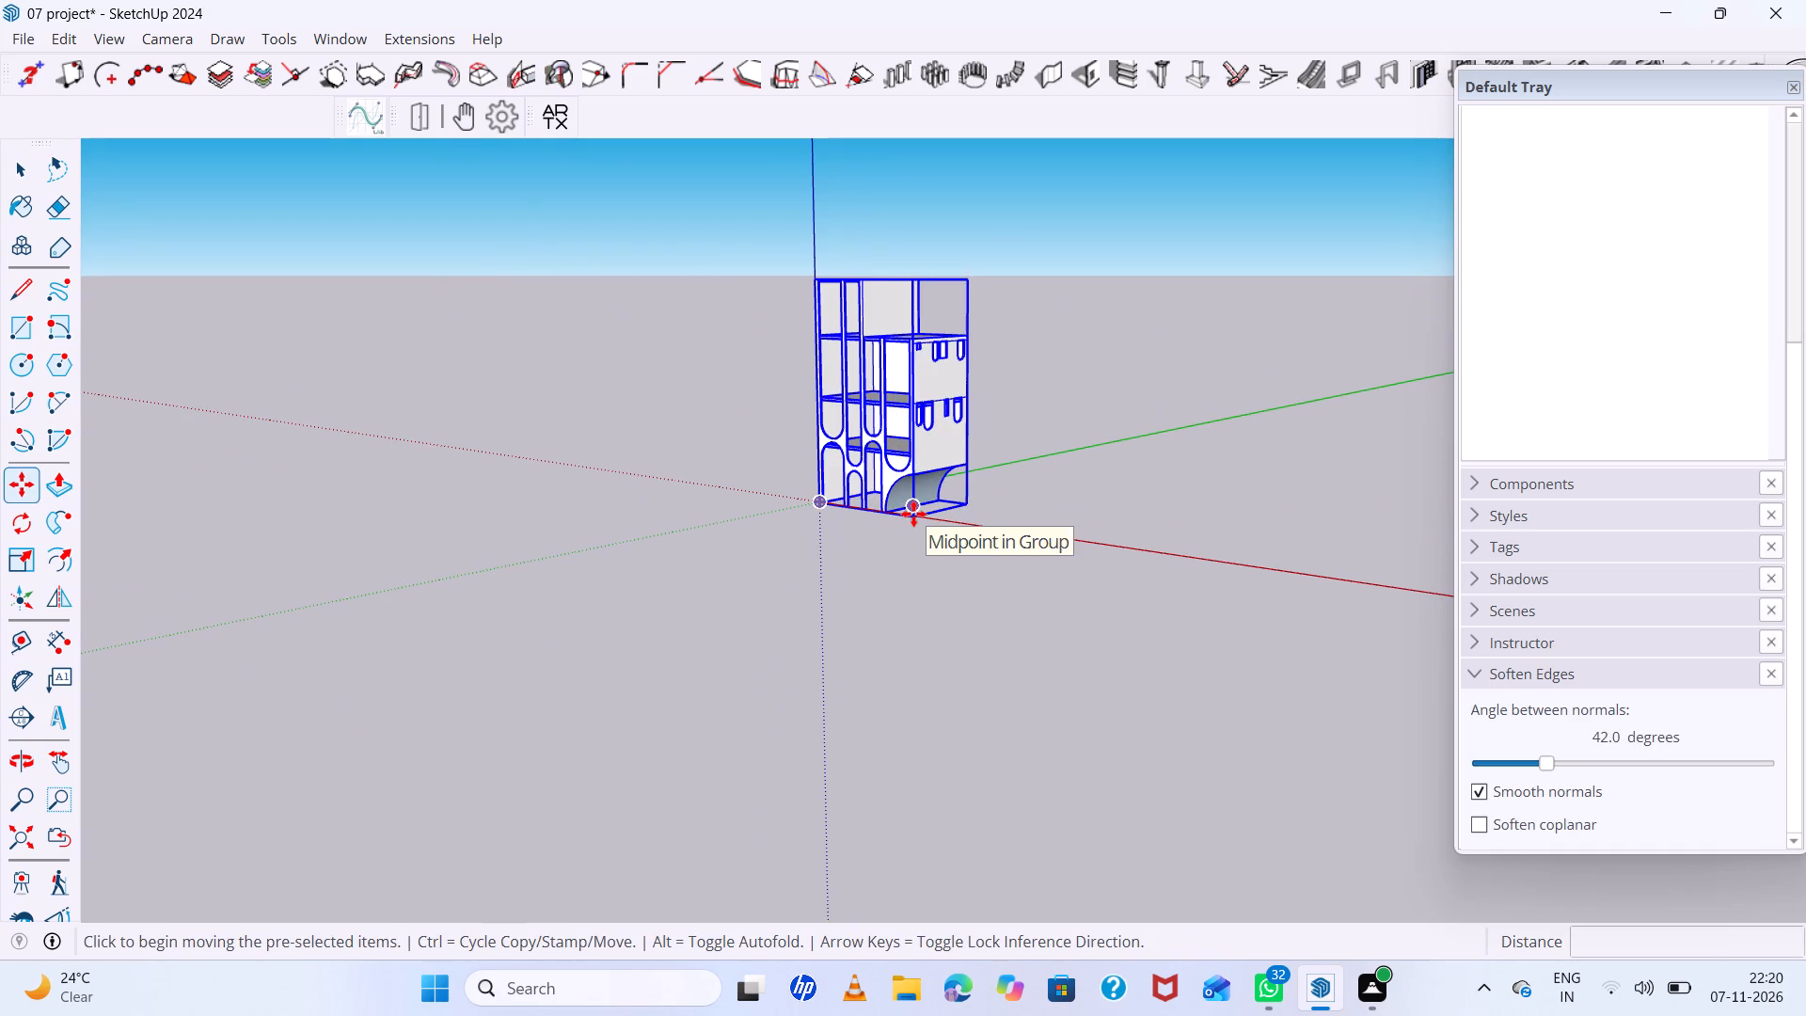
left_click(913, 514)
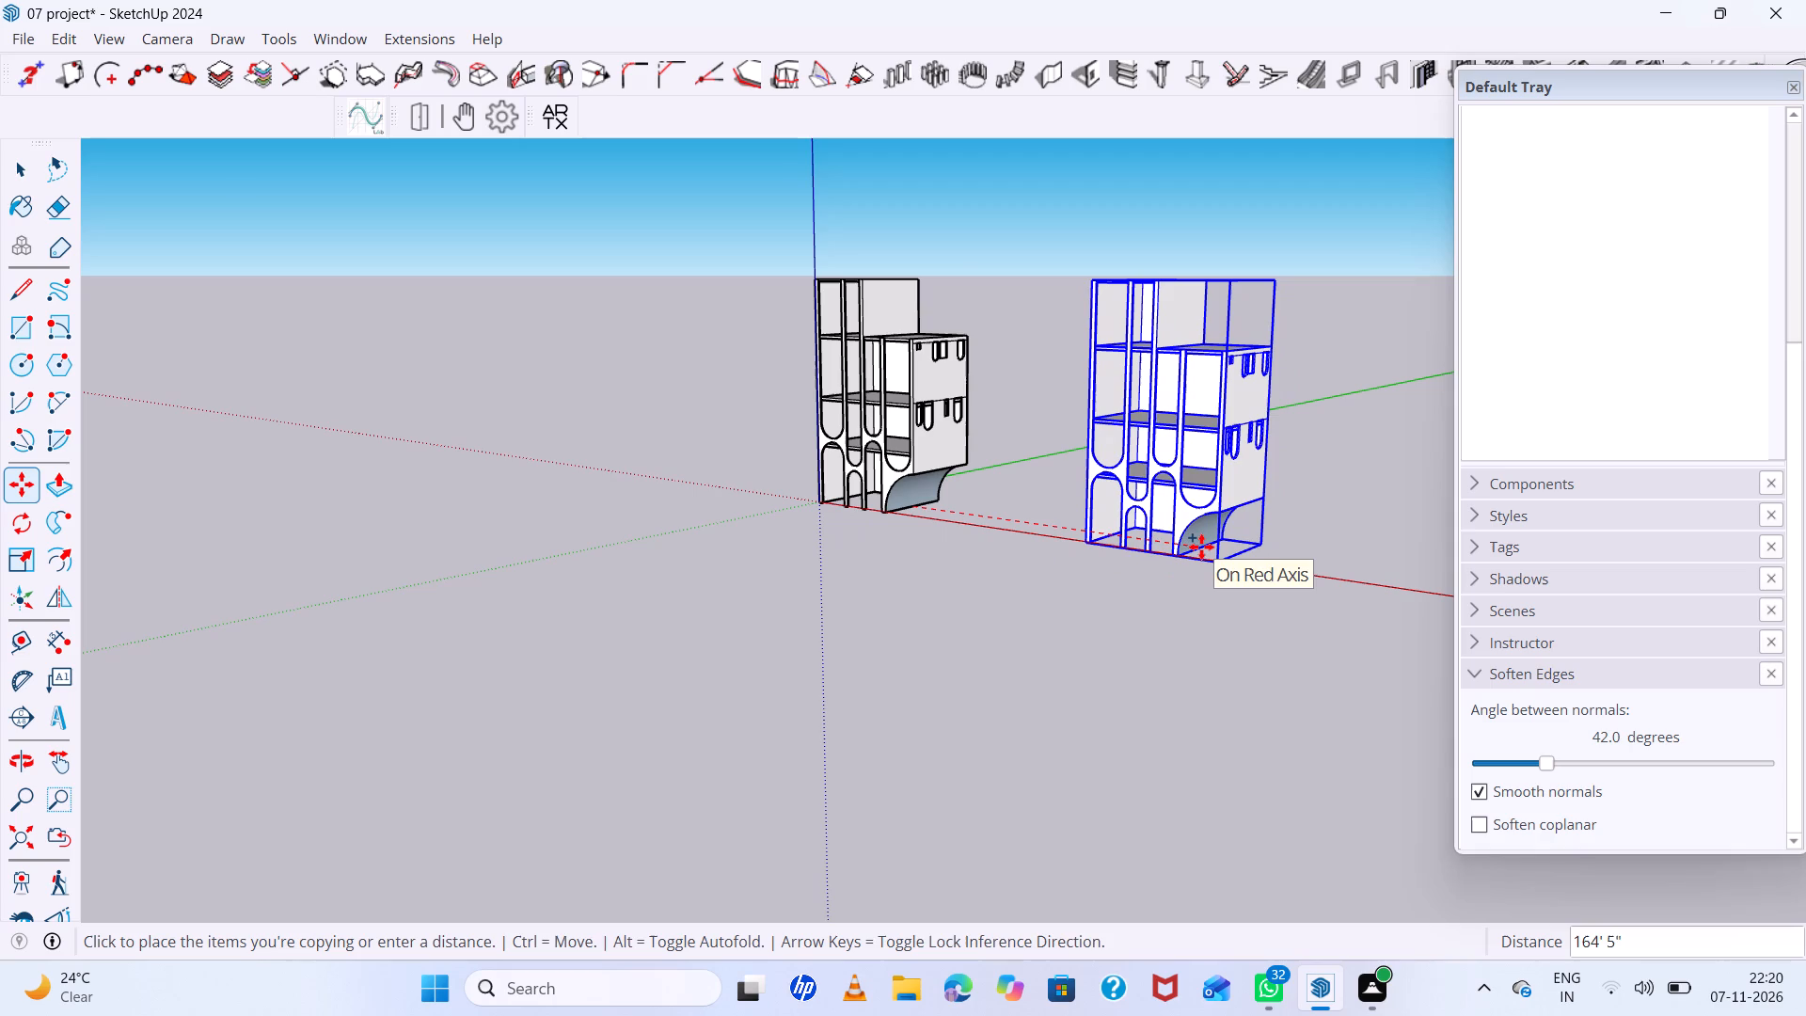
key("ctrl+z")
Copy the selected building to the clipboard and clear the selection.
scroll(908, 447, "up", 2)
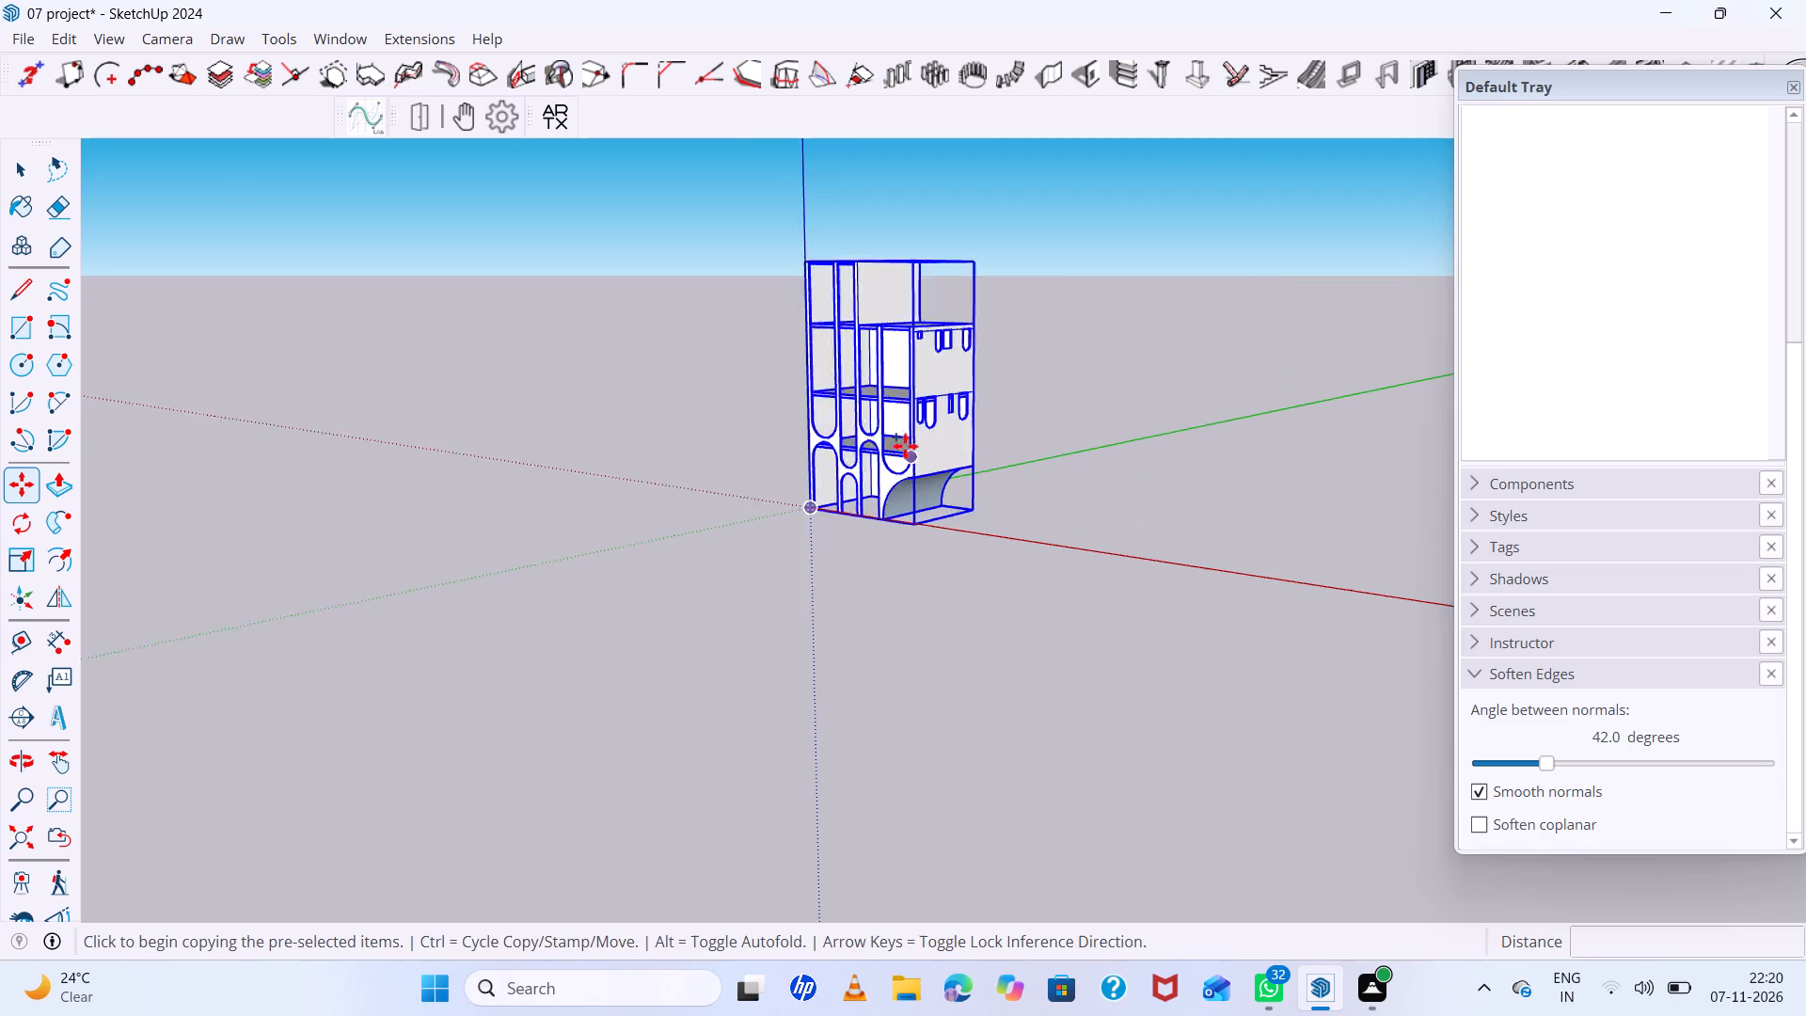
scroll(905, 446, "up", 3)
key("ctrl+c")
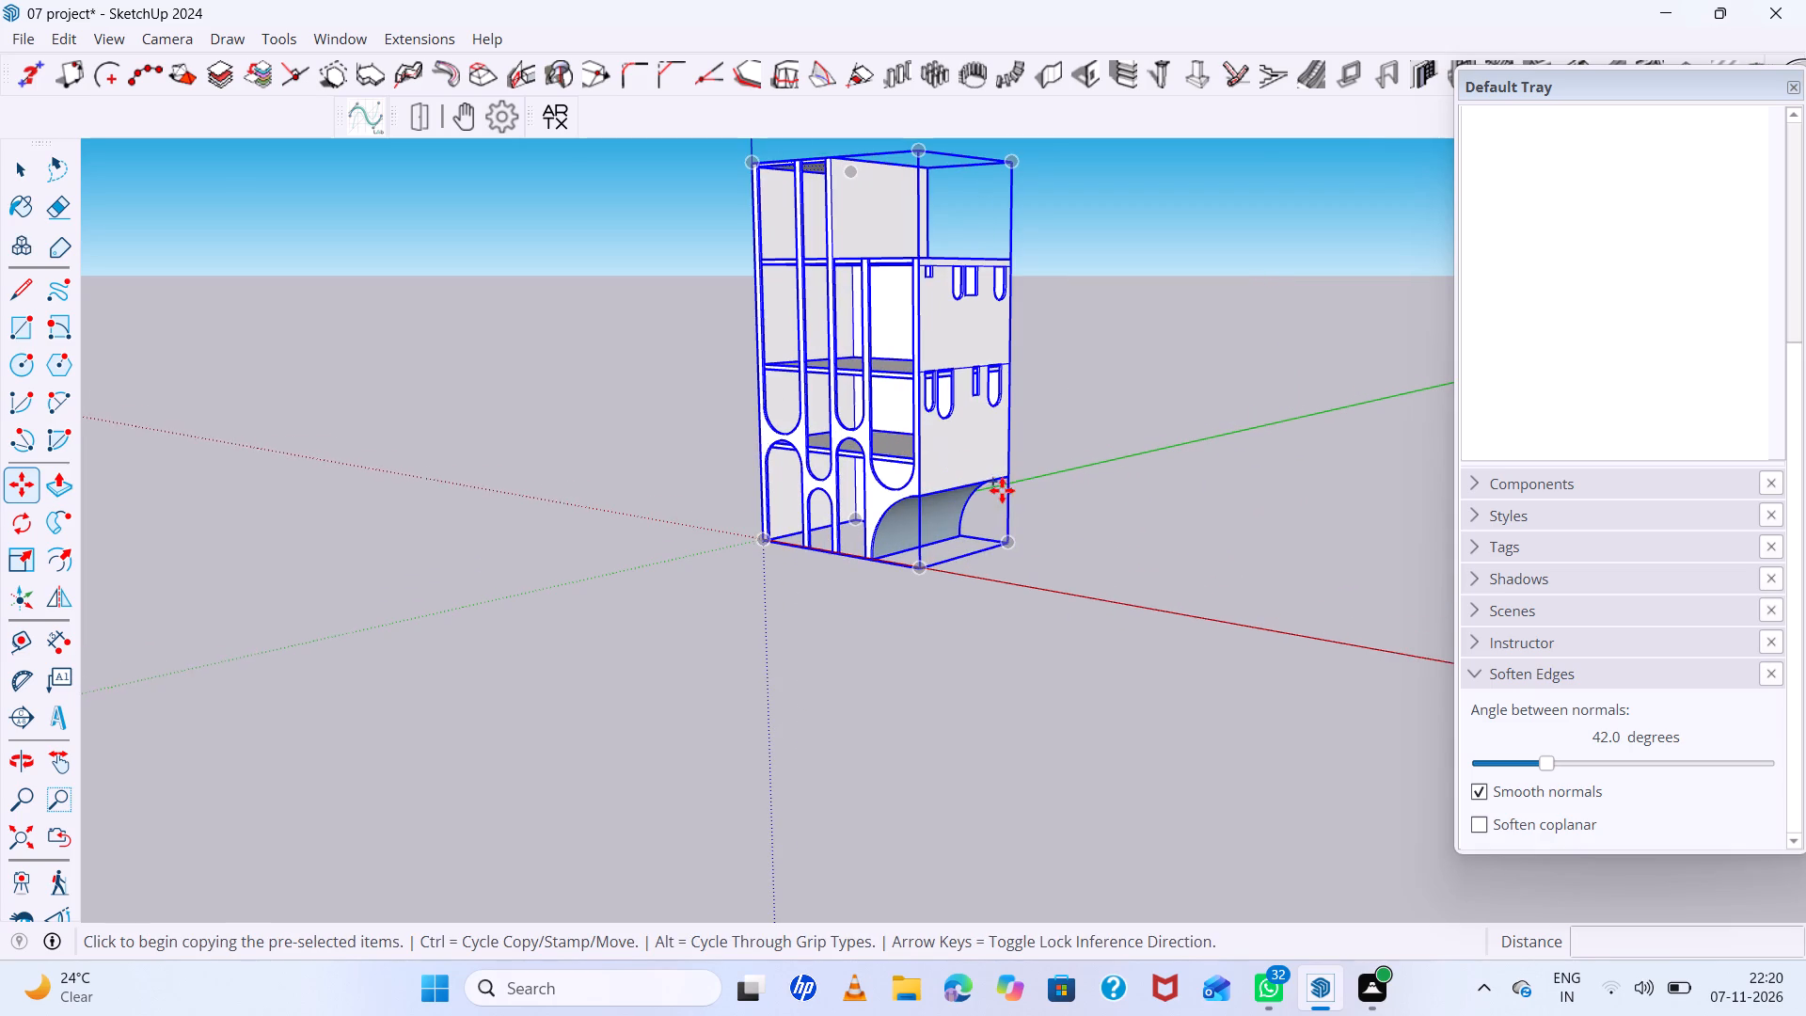
scroll(1005, 494, "down", 6)
middle_click_drag(1008, 497, 1153, 560)
left_click(1159, 503)
key("space")
left_click(1158, 499)
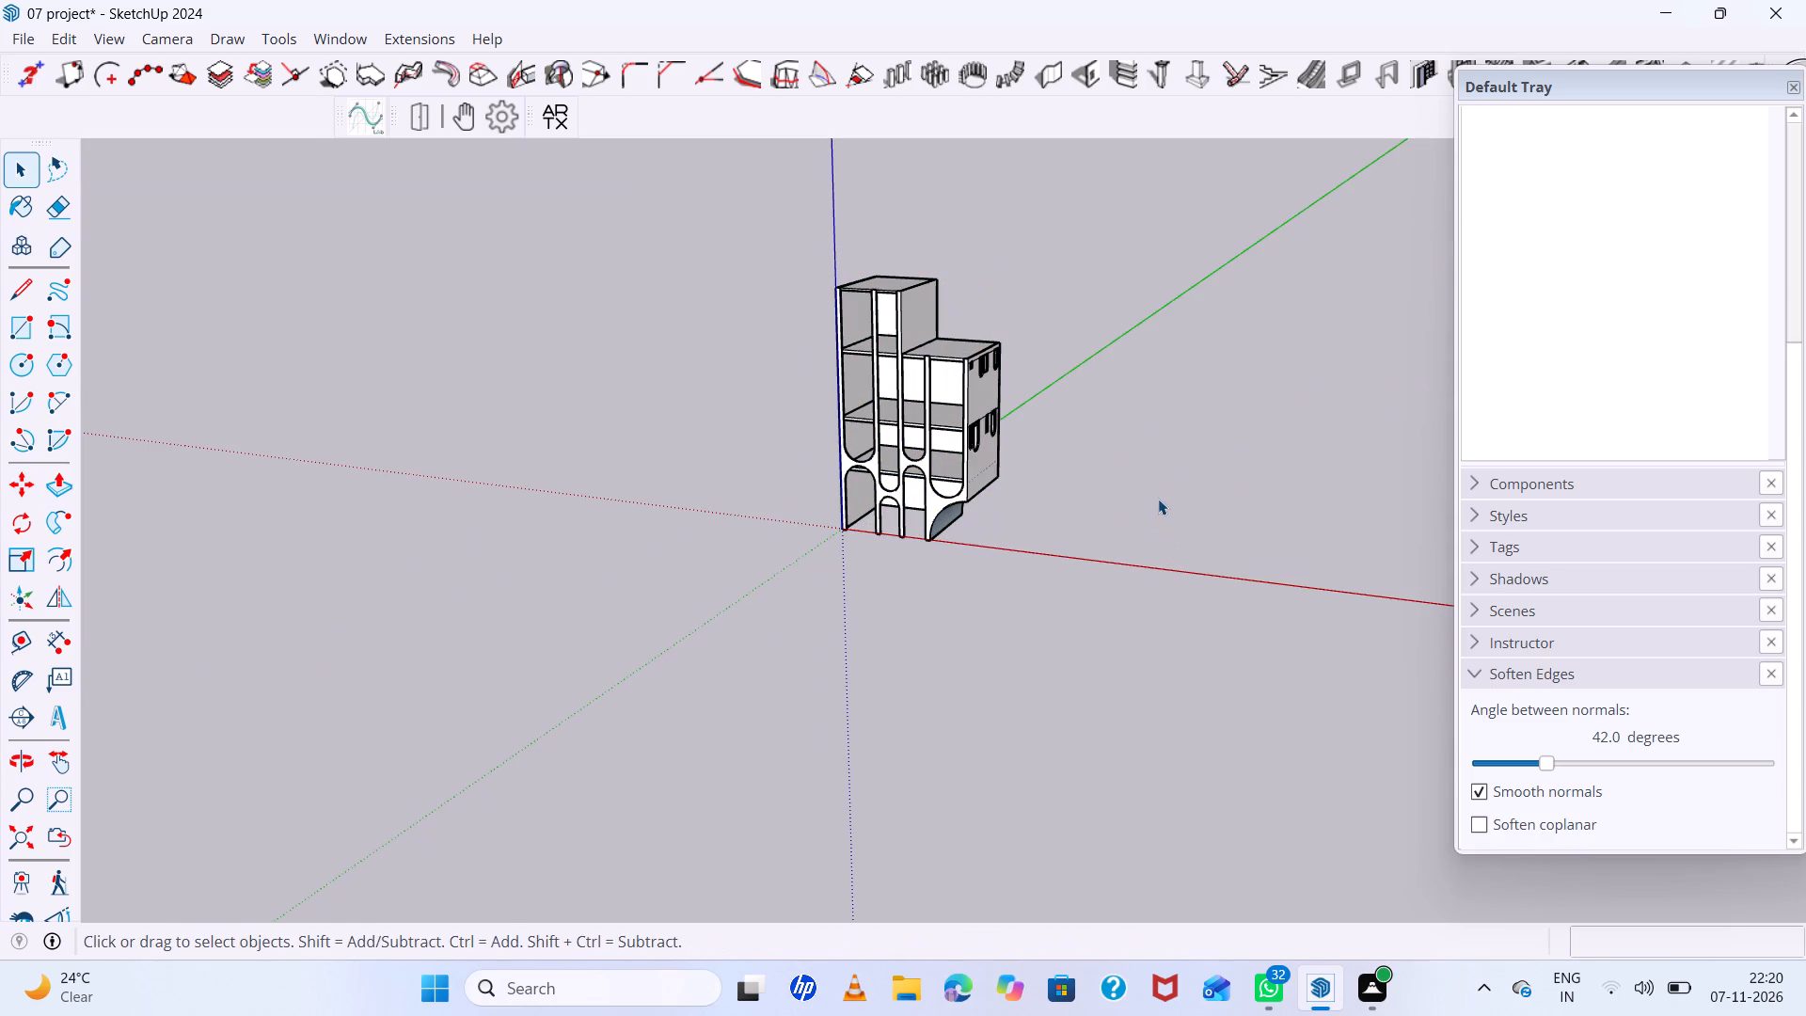
Undo the modelling history back to the open-topped building whose front-wall arch and bay faces are still uncut.
key("ctrl+z")
key("ctrl+z")
key("ctrl+z")
key("ctrl+z")
key("ctrl+z")
key("ctrl+z")
key("ctrl+z")
key("ctrl+z")
key("ctrl+z")
key("ctrl+z")
key("ctrl+z")
key("ctrl+z")
key("ctrl+z")
key("ctrl+z")
key("ctrl+z")
key("ctrl+z")
key("ctrl+z")
key("ctrl+z")
key("ctrl+z")
key("ctrl+z")
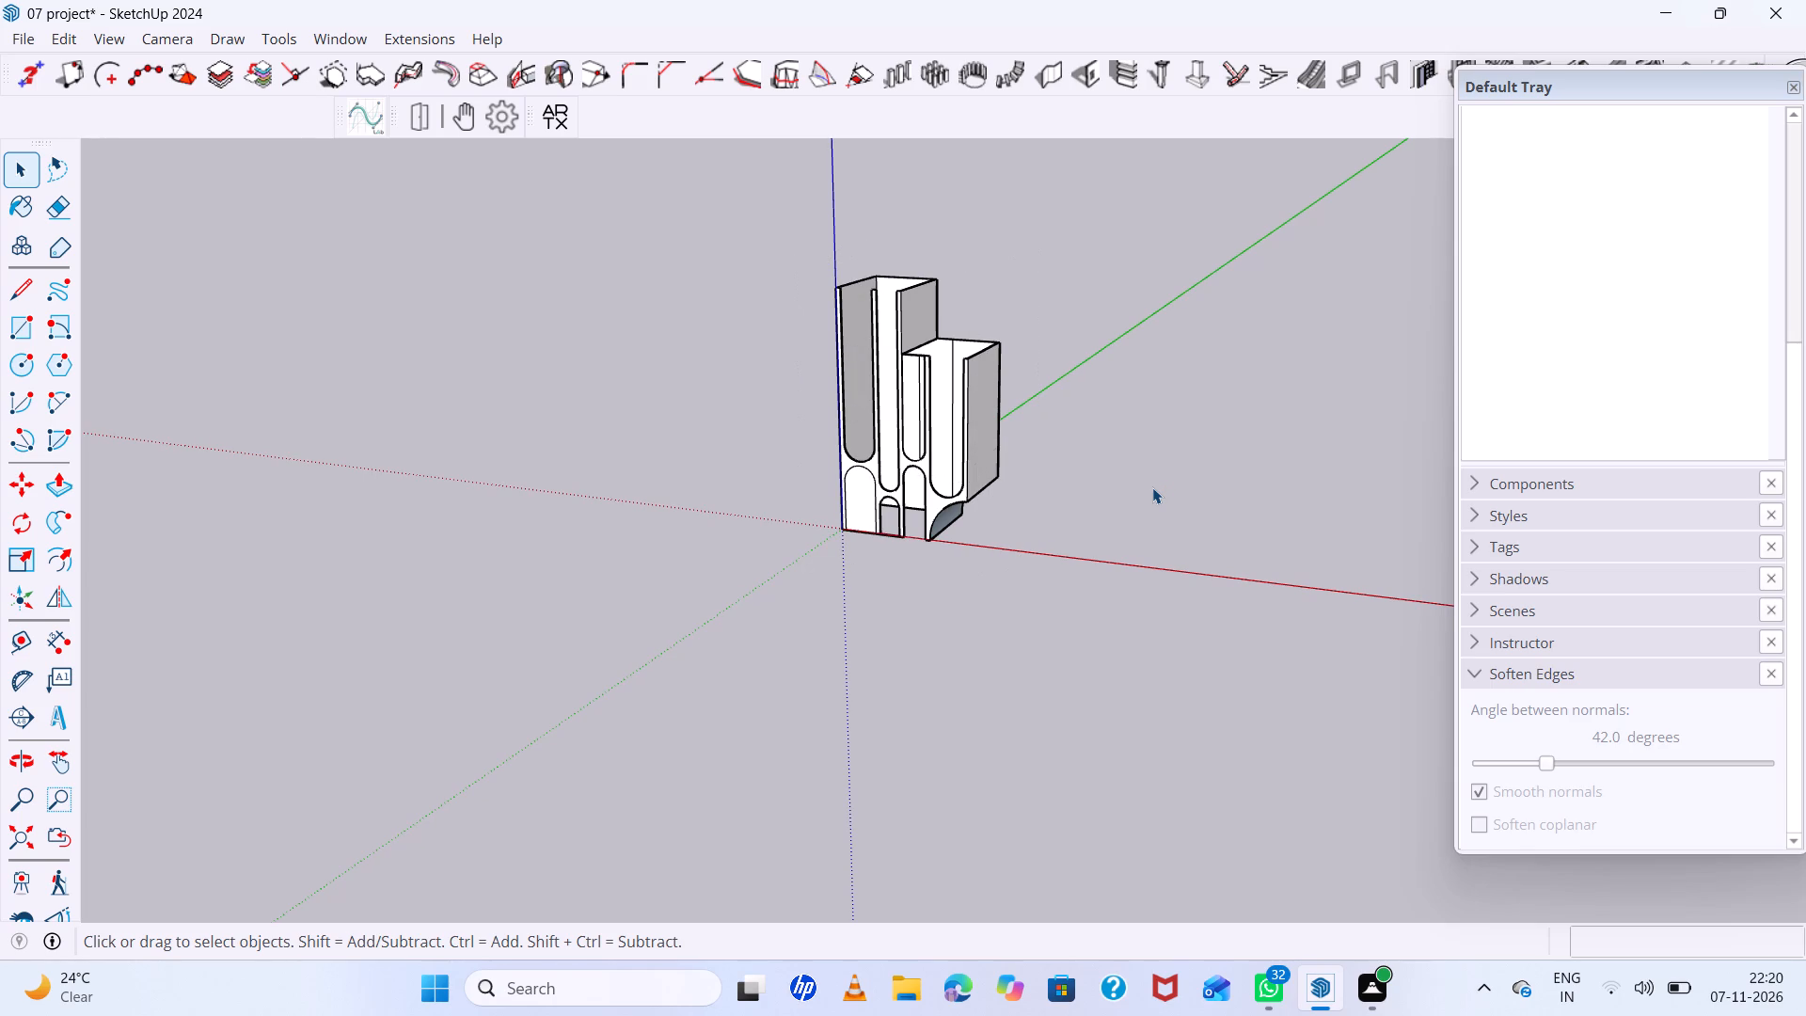
key("ctrl+z")
key("ctrl+z")
key("ctrl+z")
key("ctrl+z")
key("ctrl+z")
key("ctrl+z")
key("ctrl+z")
key("ctrl+z")
key("ctrl+z")
key("ctrl+z")
key("ctrl+z")
key("ctrl+z")
key("ctrl+z")
key("ctrl+z")
key("ctrl+z")
key("ctrl+z")
key("ctrl+z")
key("ctrl+z")
key("ctrl+z")
key("ctrl+z")
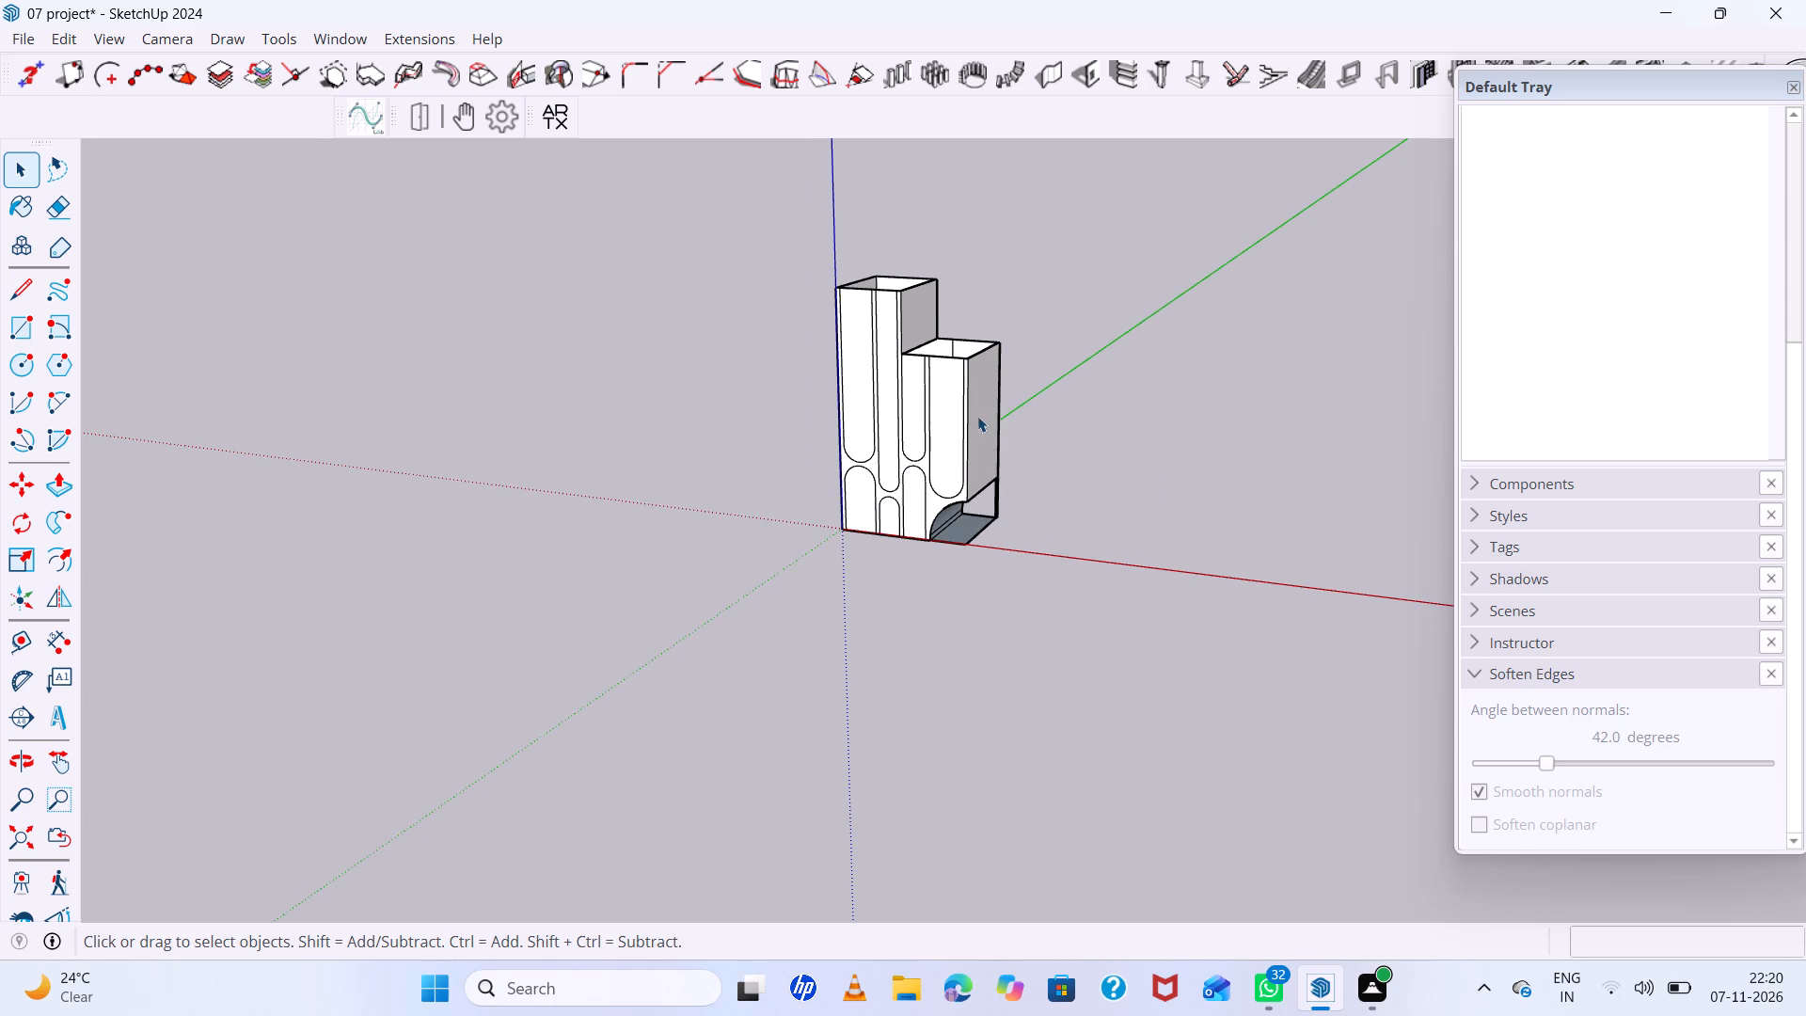
scroll(977, 416, "up", 3)
scroll(973, 484, "down", 5)
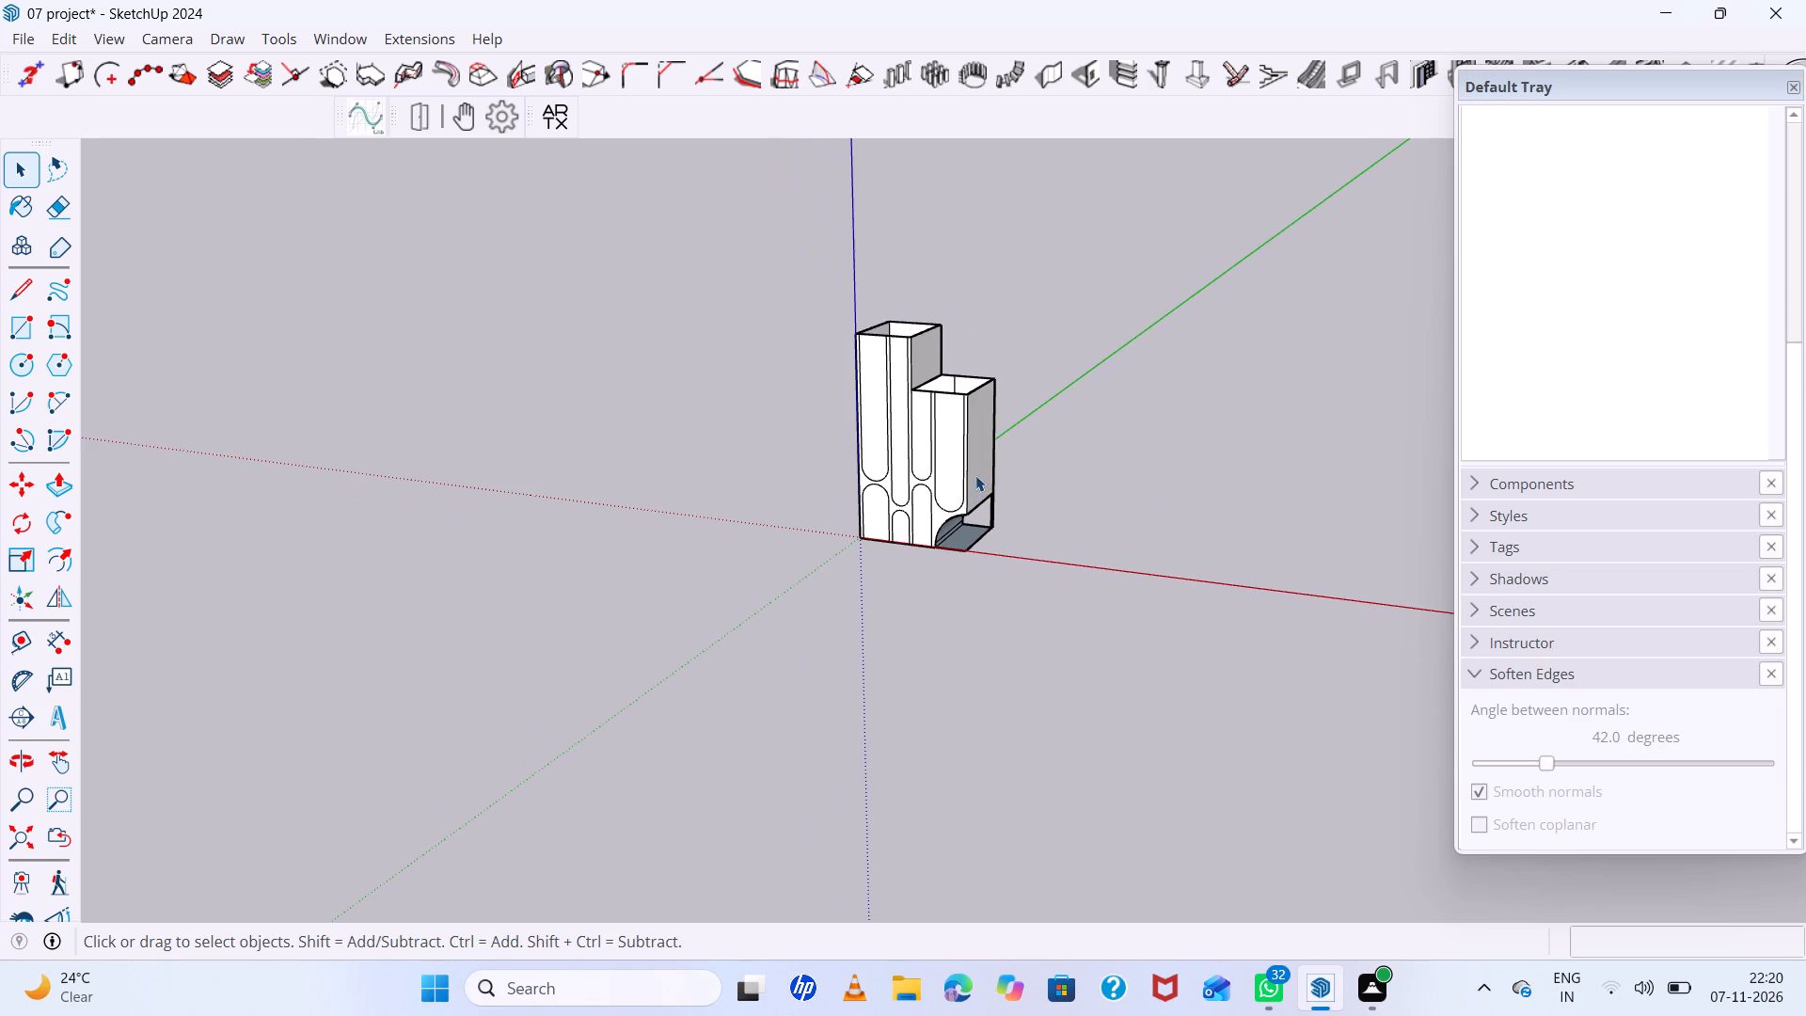
key("ctrl+y")
Paste the copied detailed building along the red axis beside the restored earlier version, and deselect it.
key("ctrl+v")
left_click(1093, 570)
key("space")
scroll(1086, 403, "up", 2)
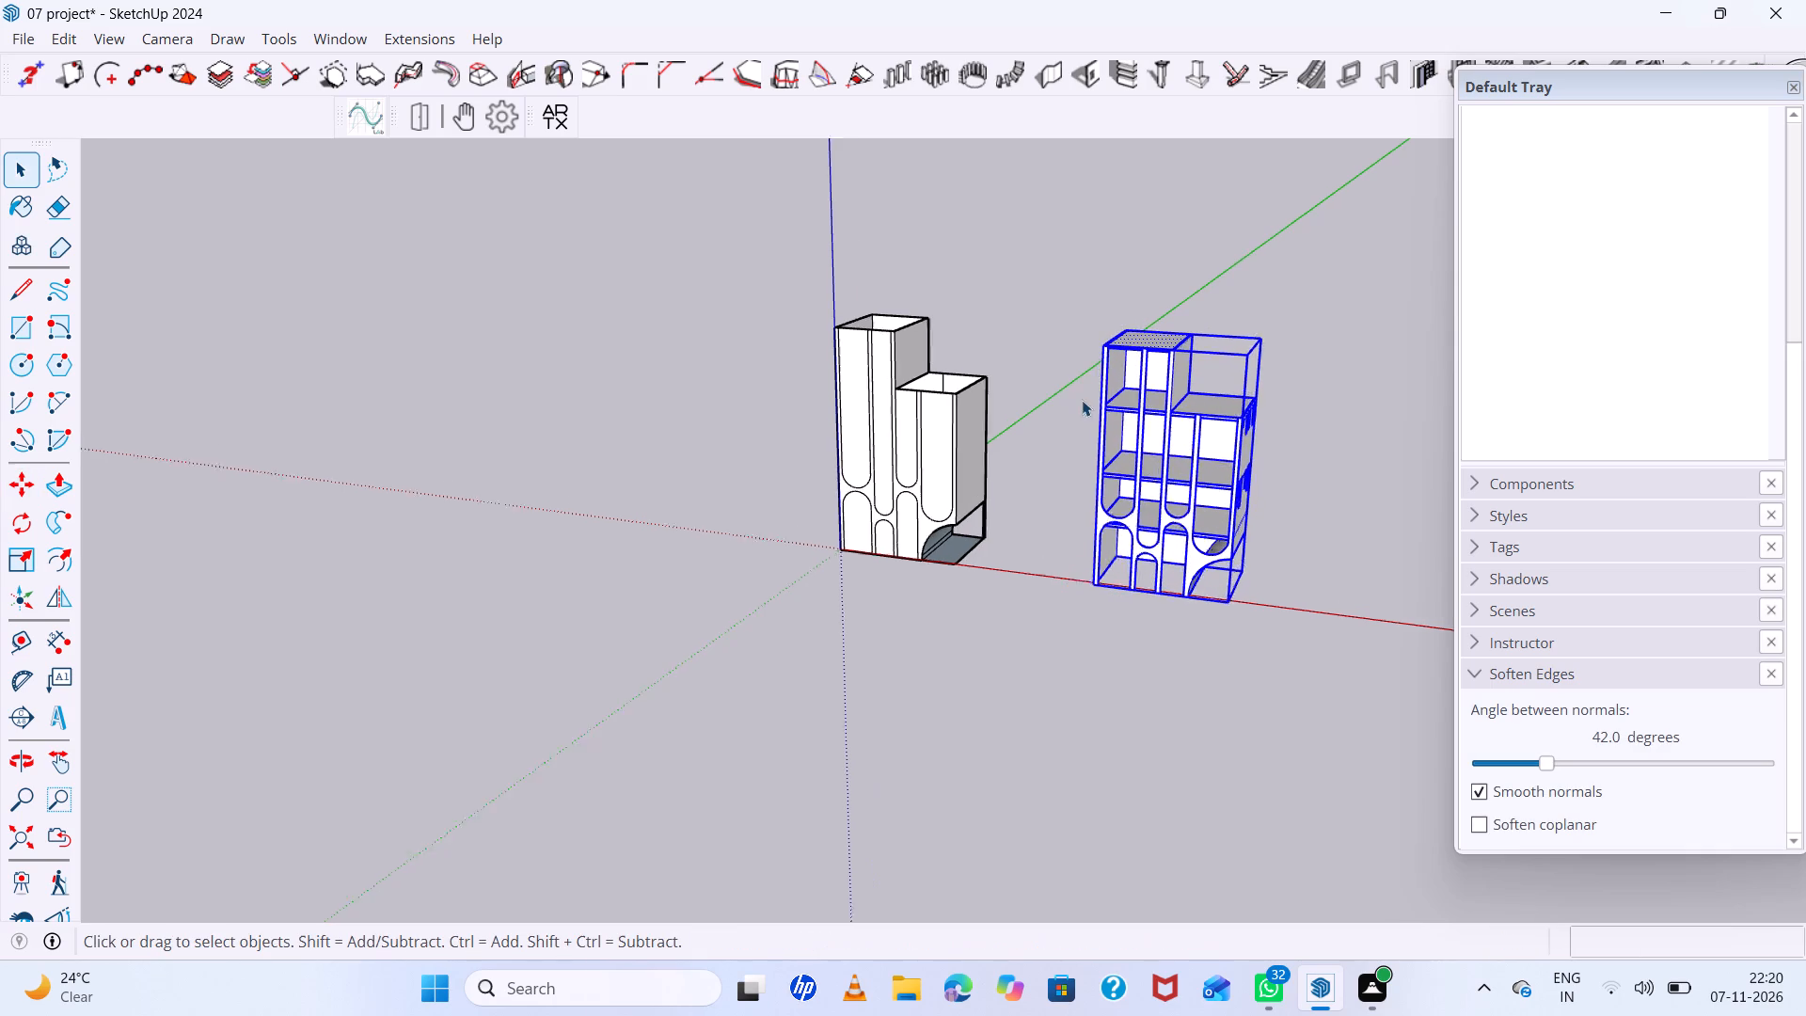
scroll(1082, 400, "up", 2)
left_click(1006, 387)
Copy the seven front-wall bay and arch faces from the earlier building into the detailed building's openings, aligning them at the top front corner.
scroll(1009, 388, "down", 5)
middle_click_drag(995, 398, 1374, 353)
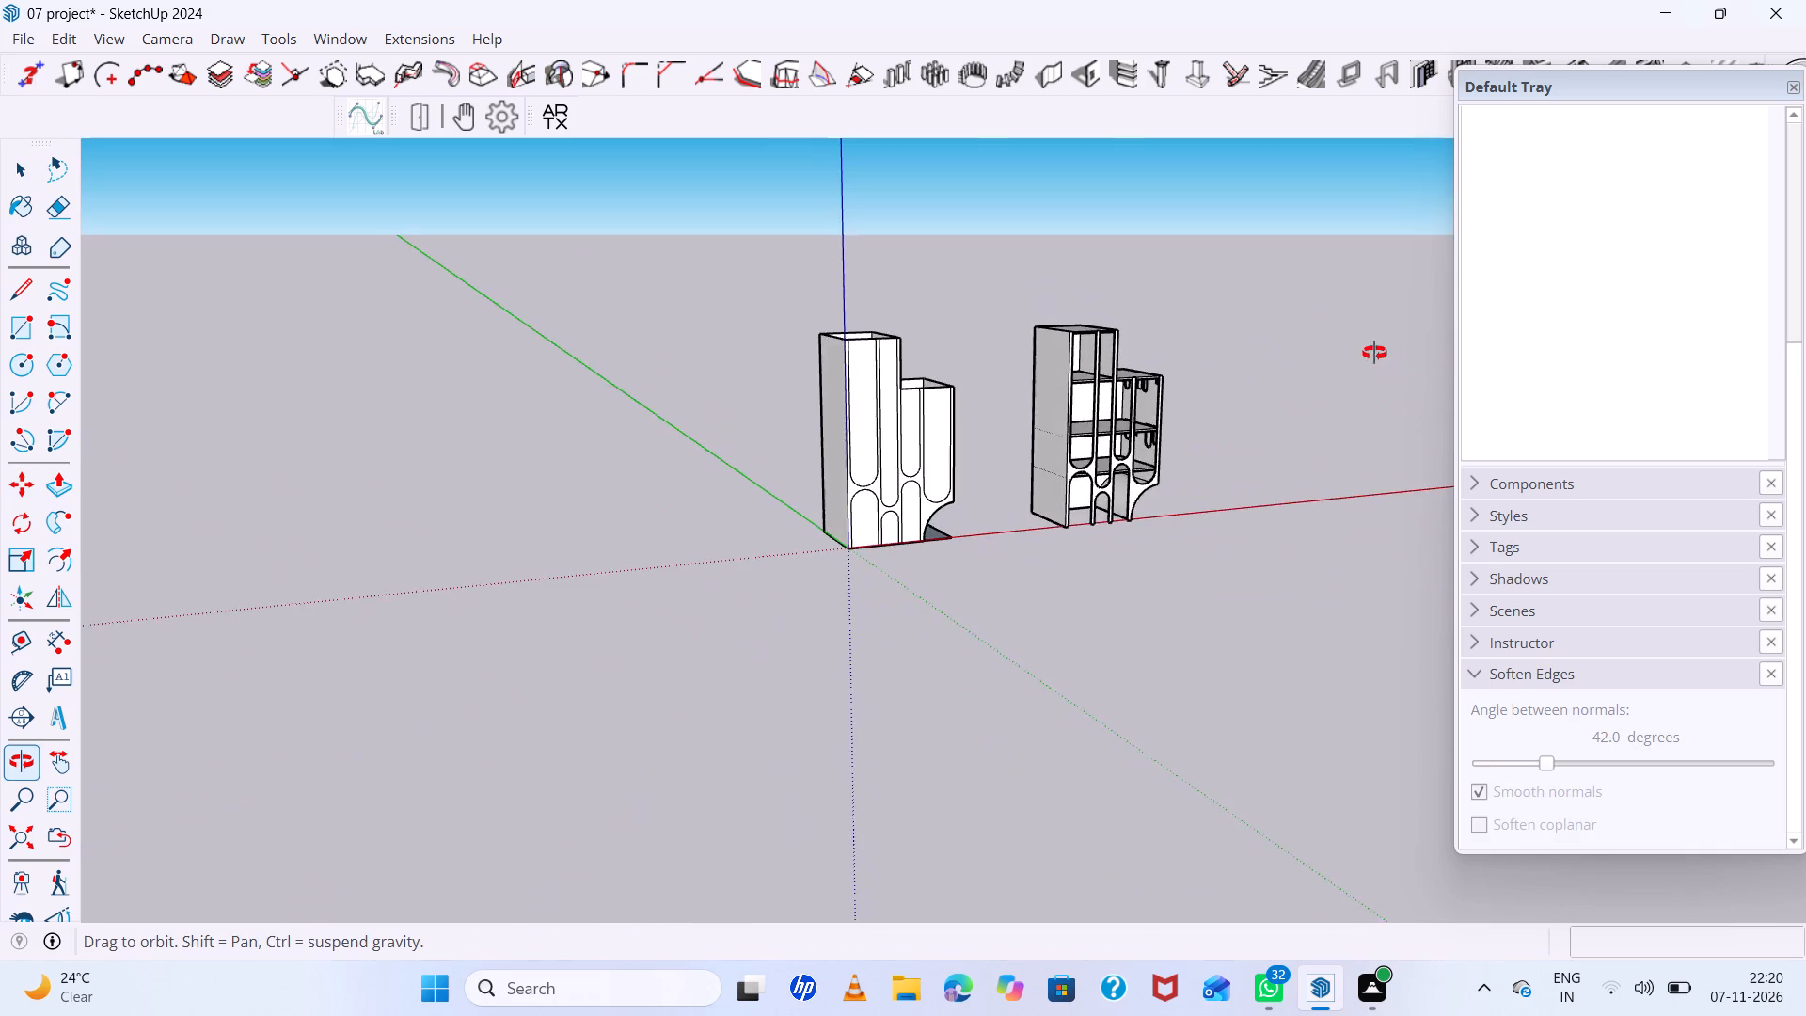
middle_click_drag(1374, 353, 1374, 352)
scroll(990, 432, "up", 5)
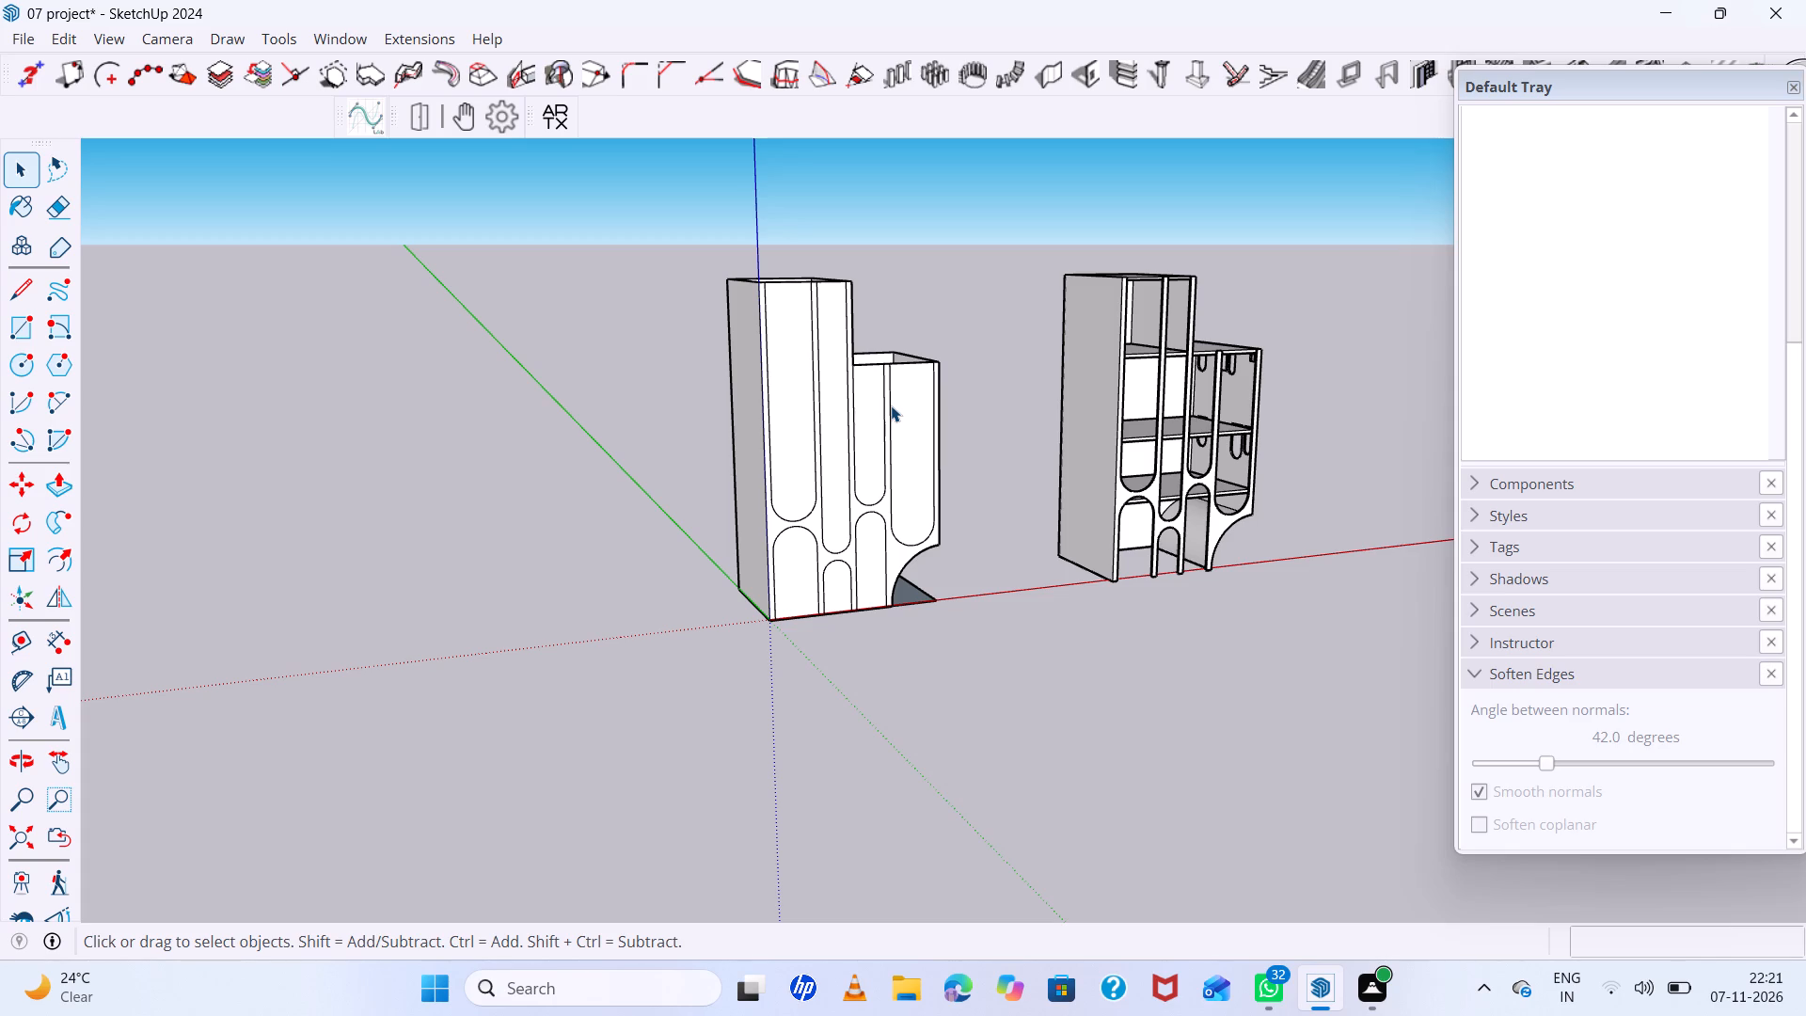
scroll(821, 382, "down", 2)
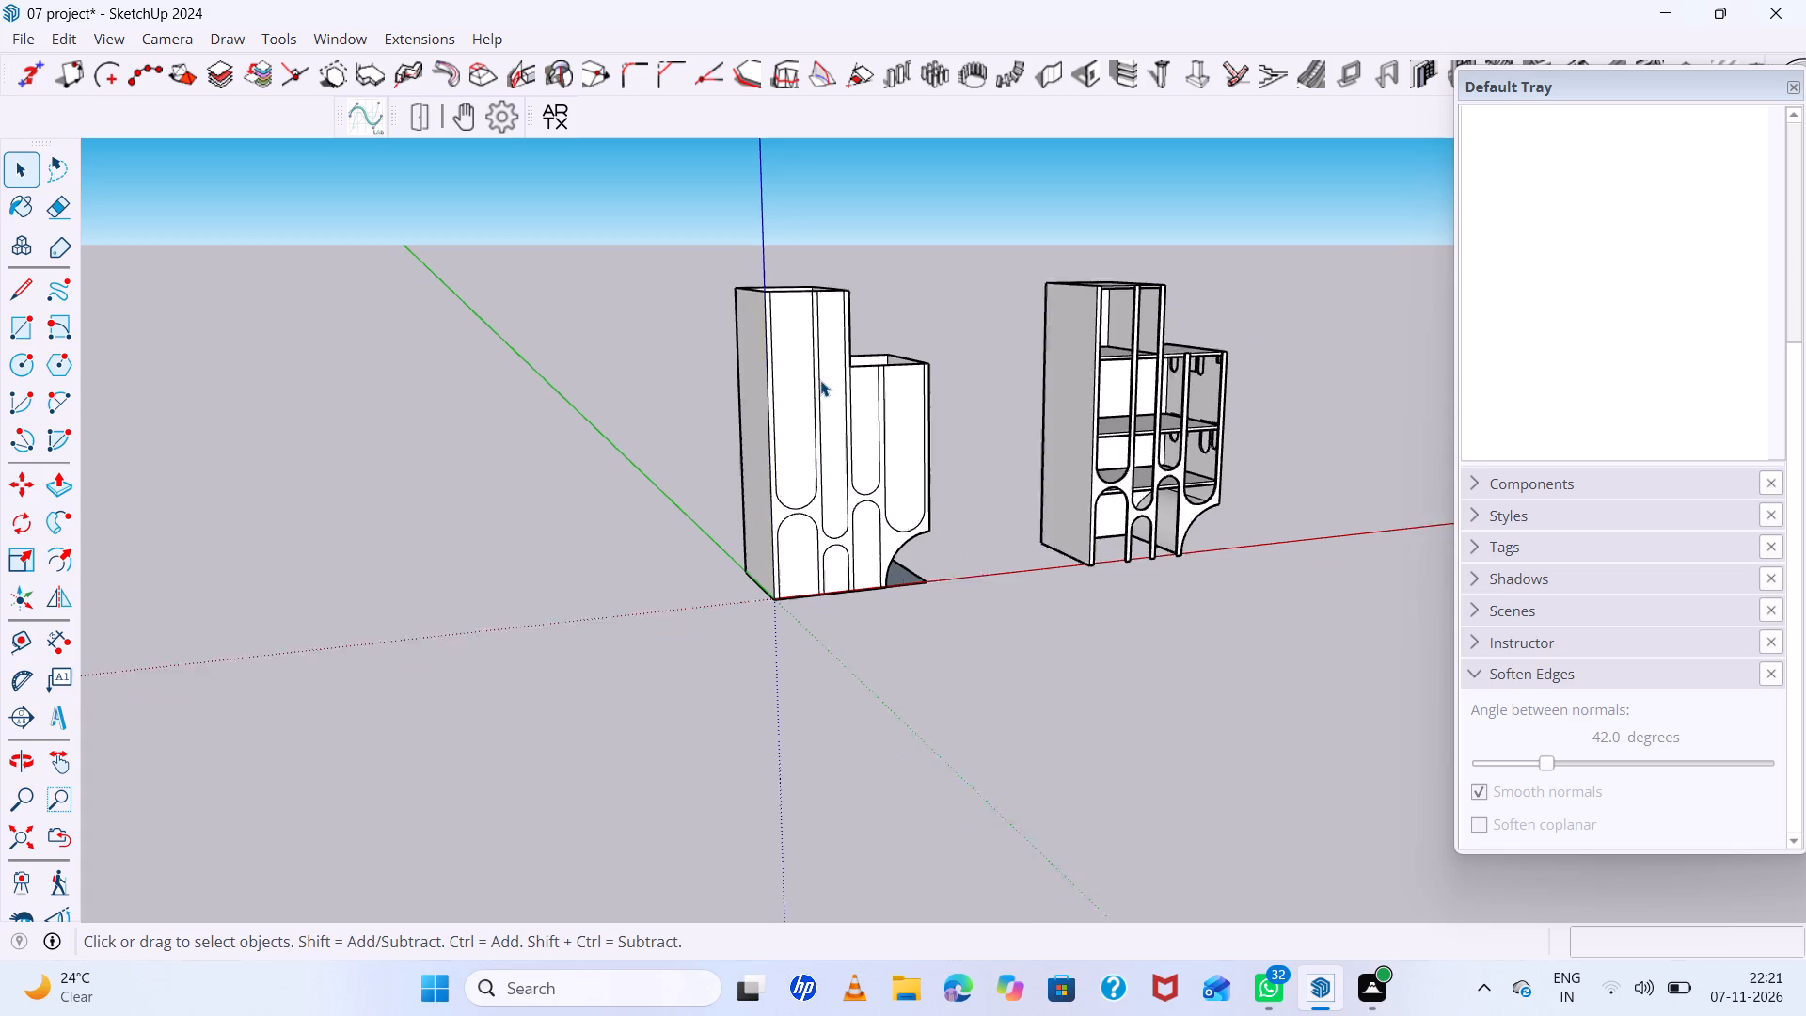
scroll(820, 380, "down", 3)
left_click(806, 373)
scroll(806, 373, "up", 9)
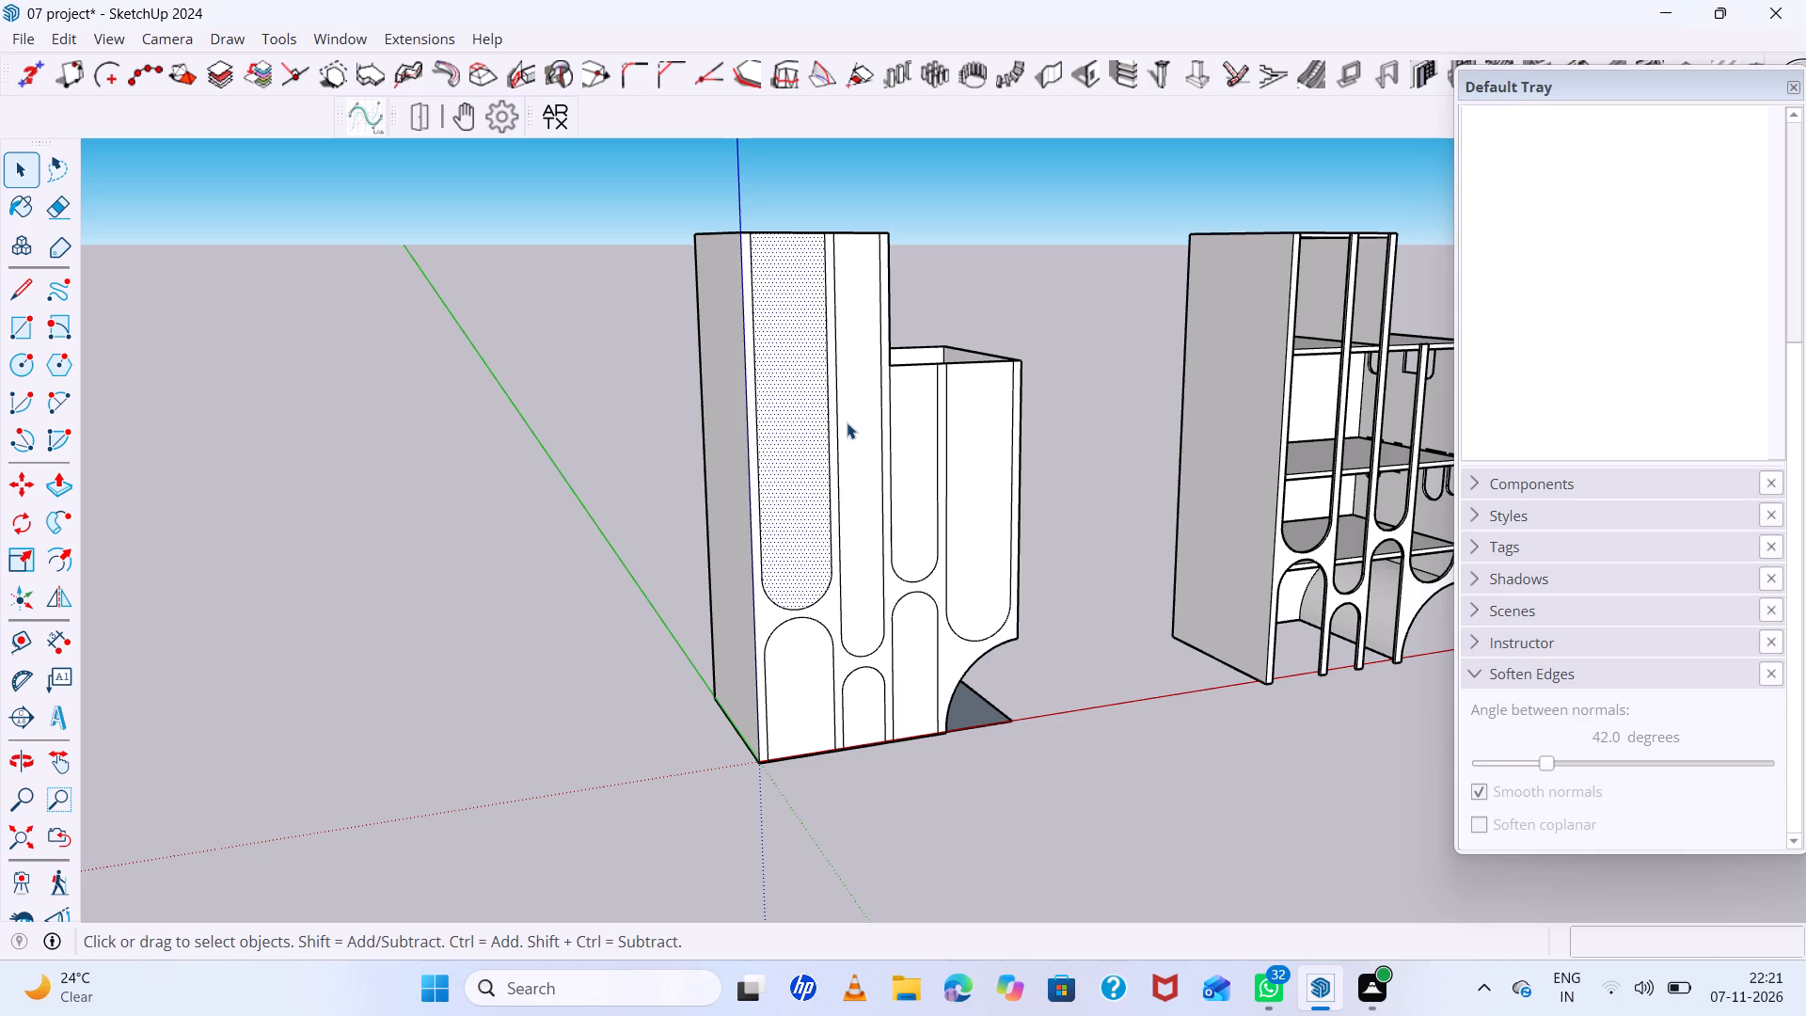
left_click(853, 425, "shift")
left_click(876, 699, "shift")
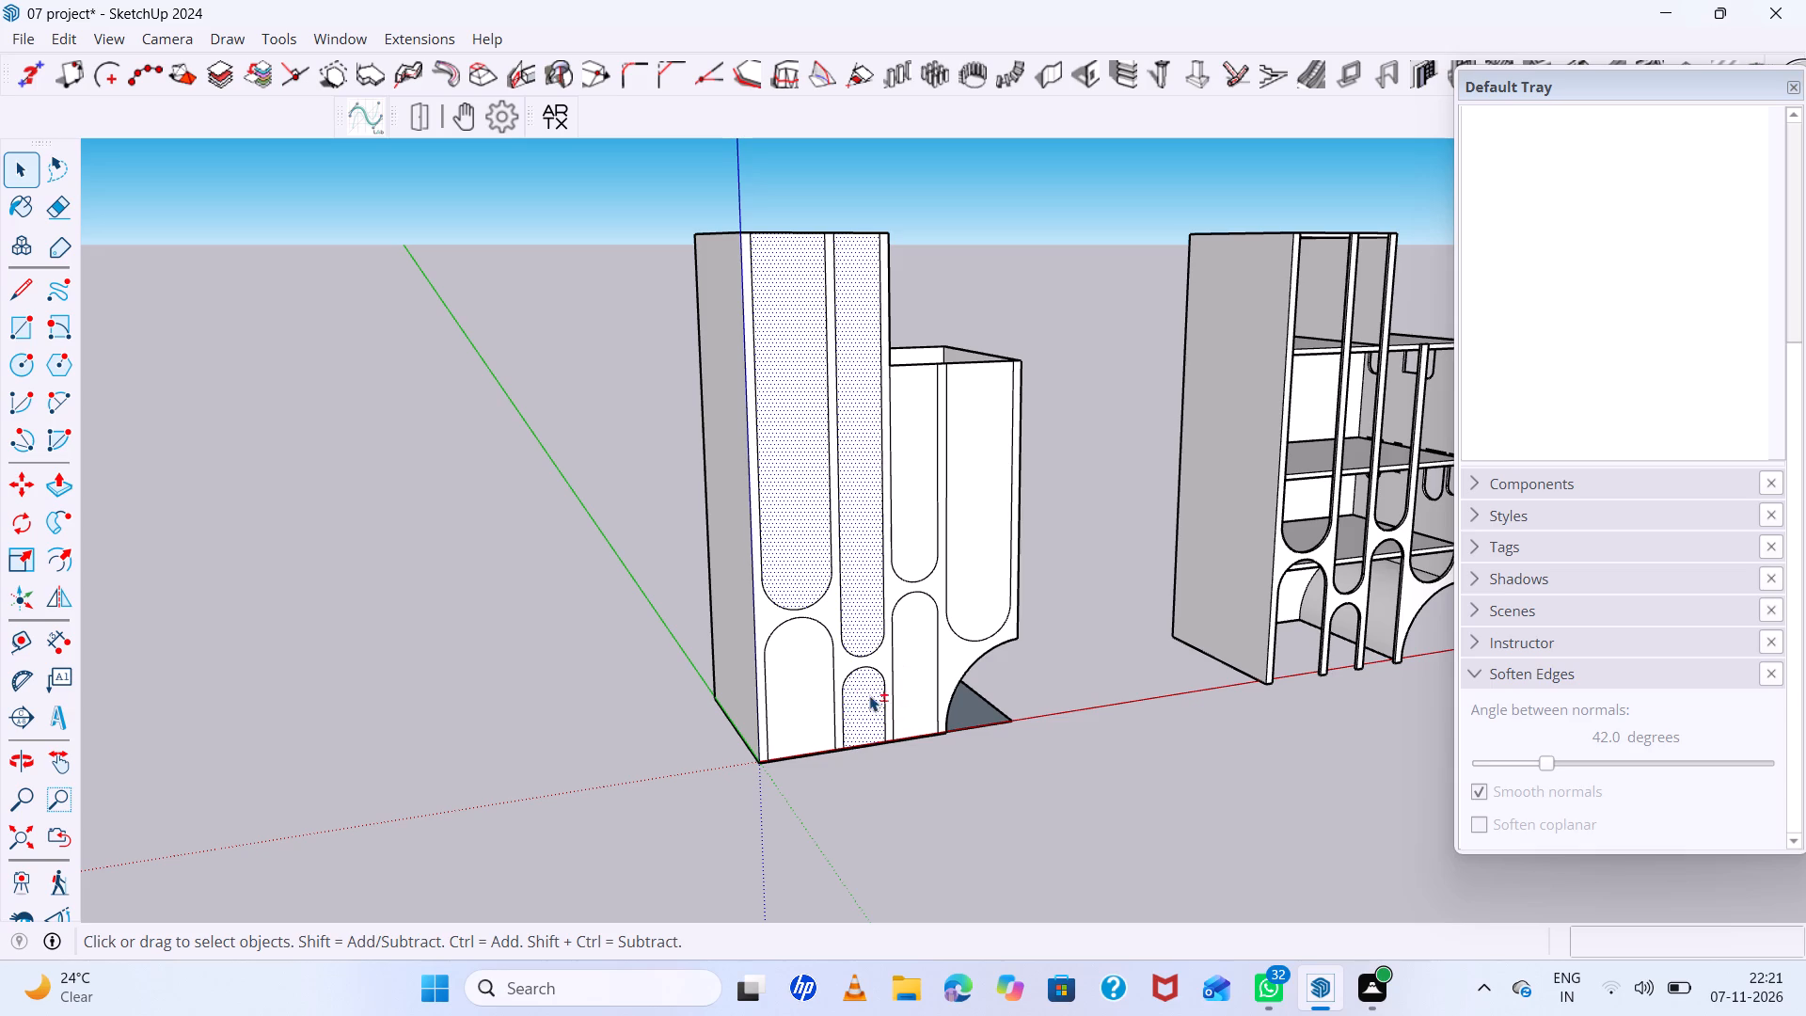
left_click(783, 683, "shift")
left_click(917, 645, "shift")
left_click(914, 527, "shift")
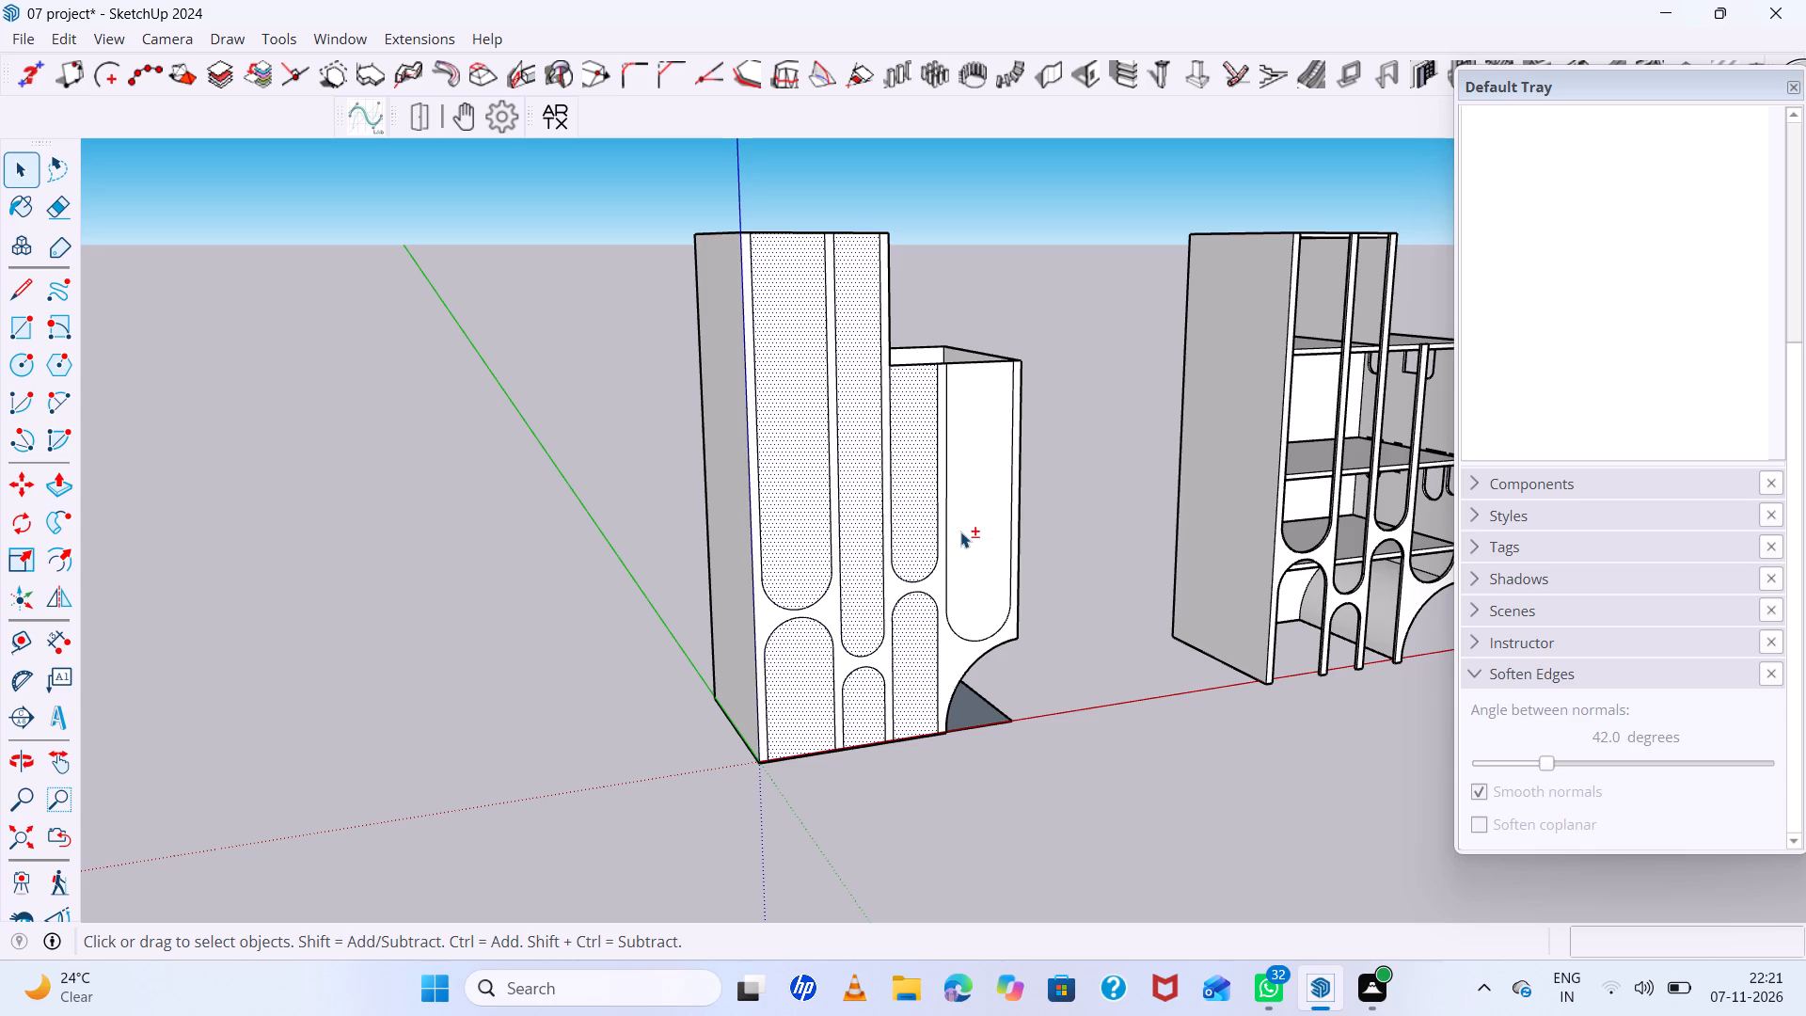
left_click(965, 532, "shift")
key("m")
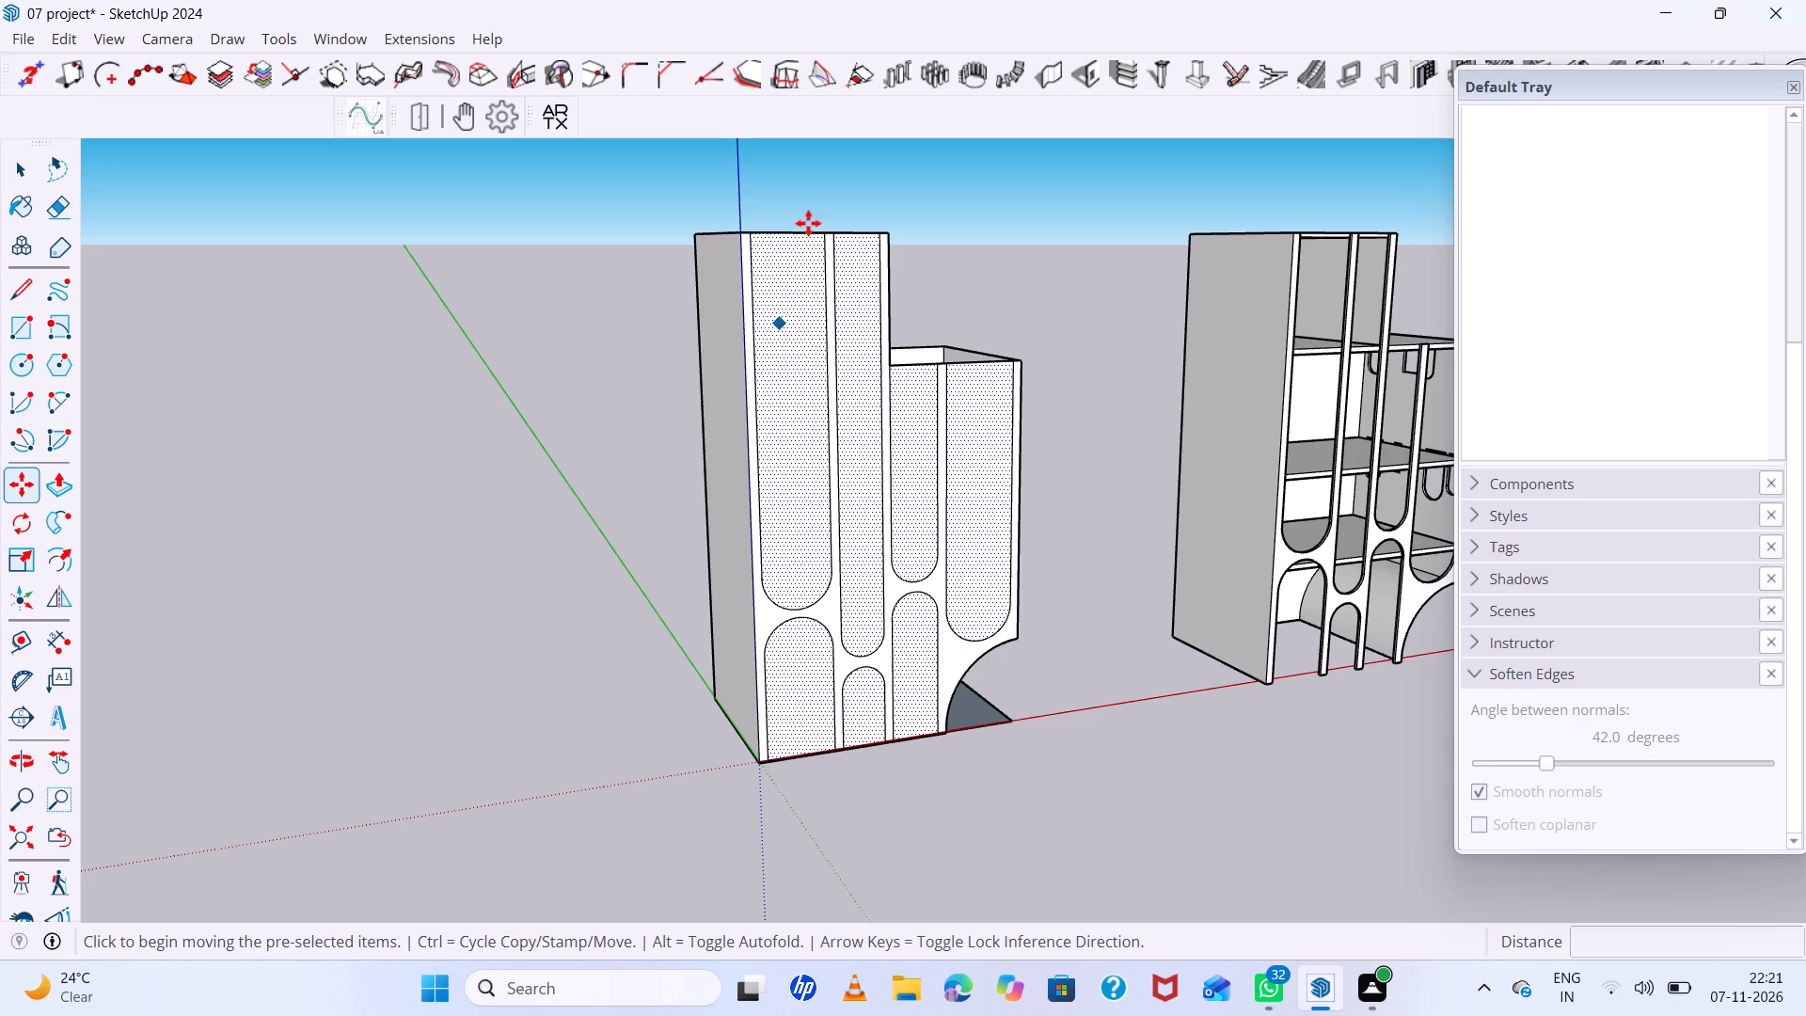
scroll(740, 235, "up", 5)
left_click(742, 227)
scroll(875, 317, "down", 4)
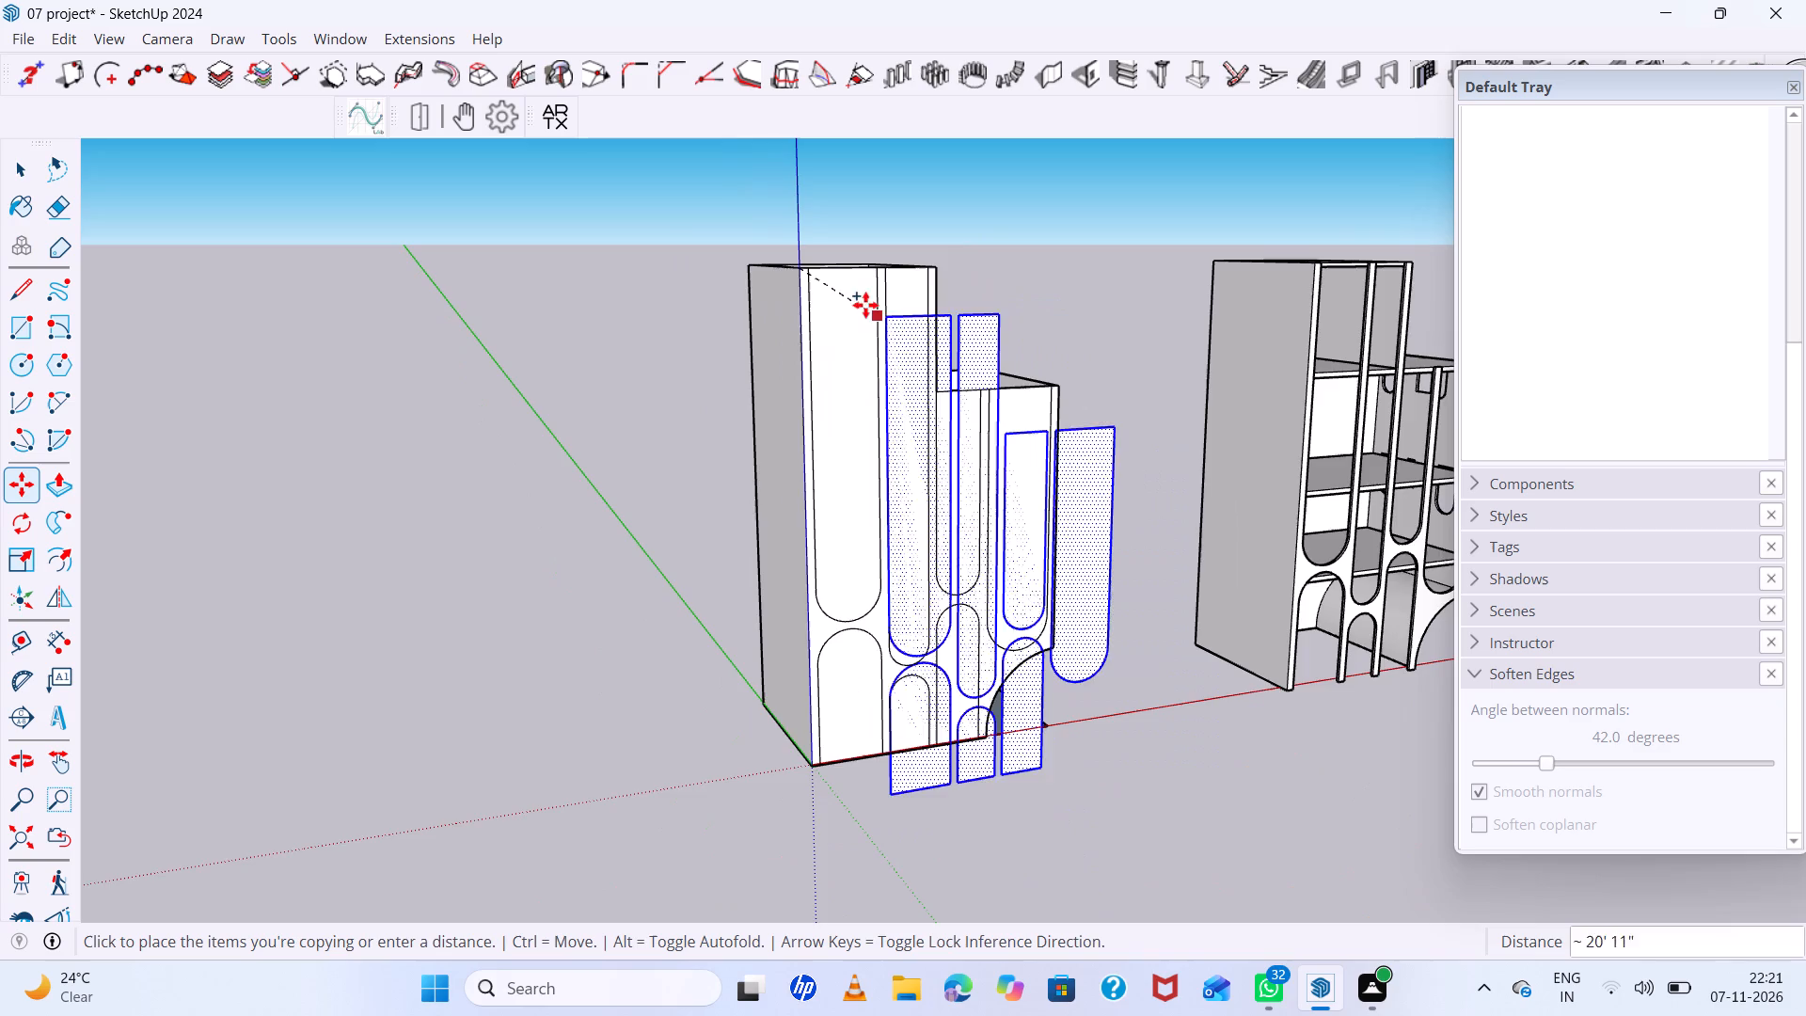
scroll(865, 305, "down", 13)
scroll(1052, 259, "up", 14)
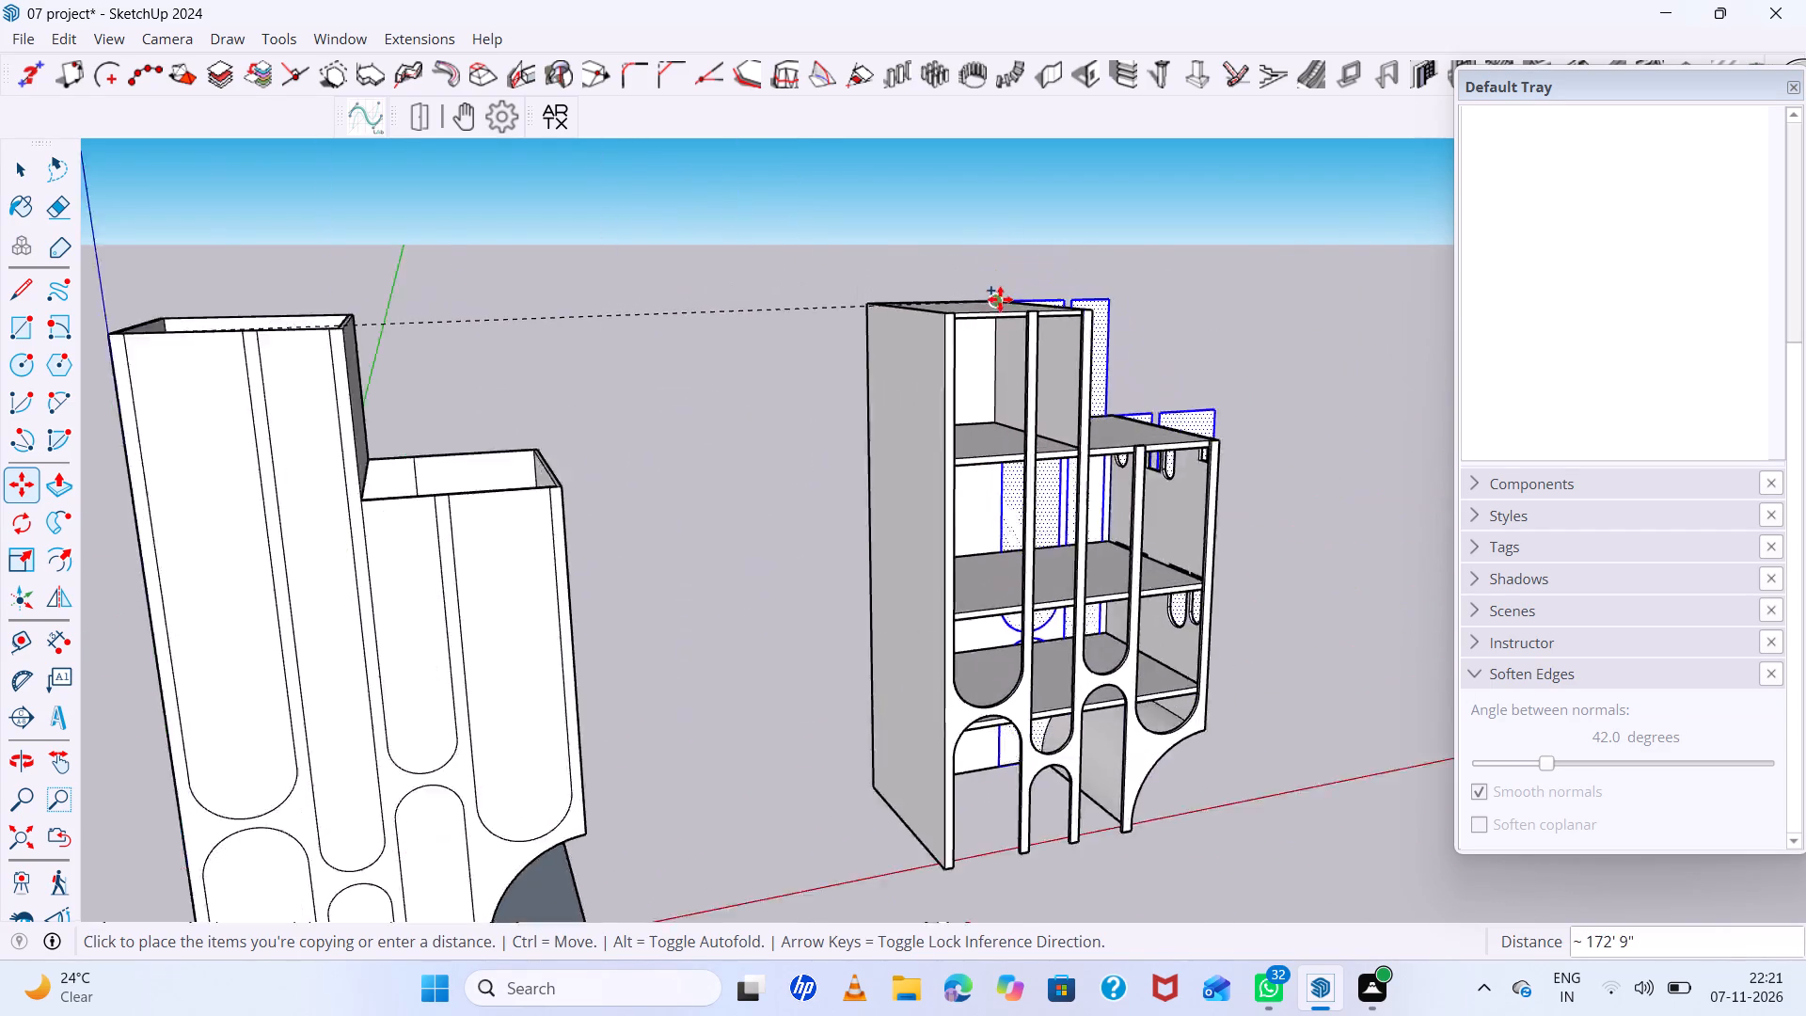
scroll(1000, 299, "up", 6)
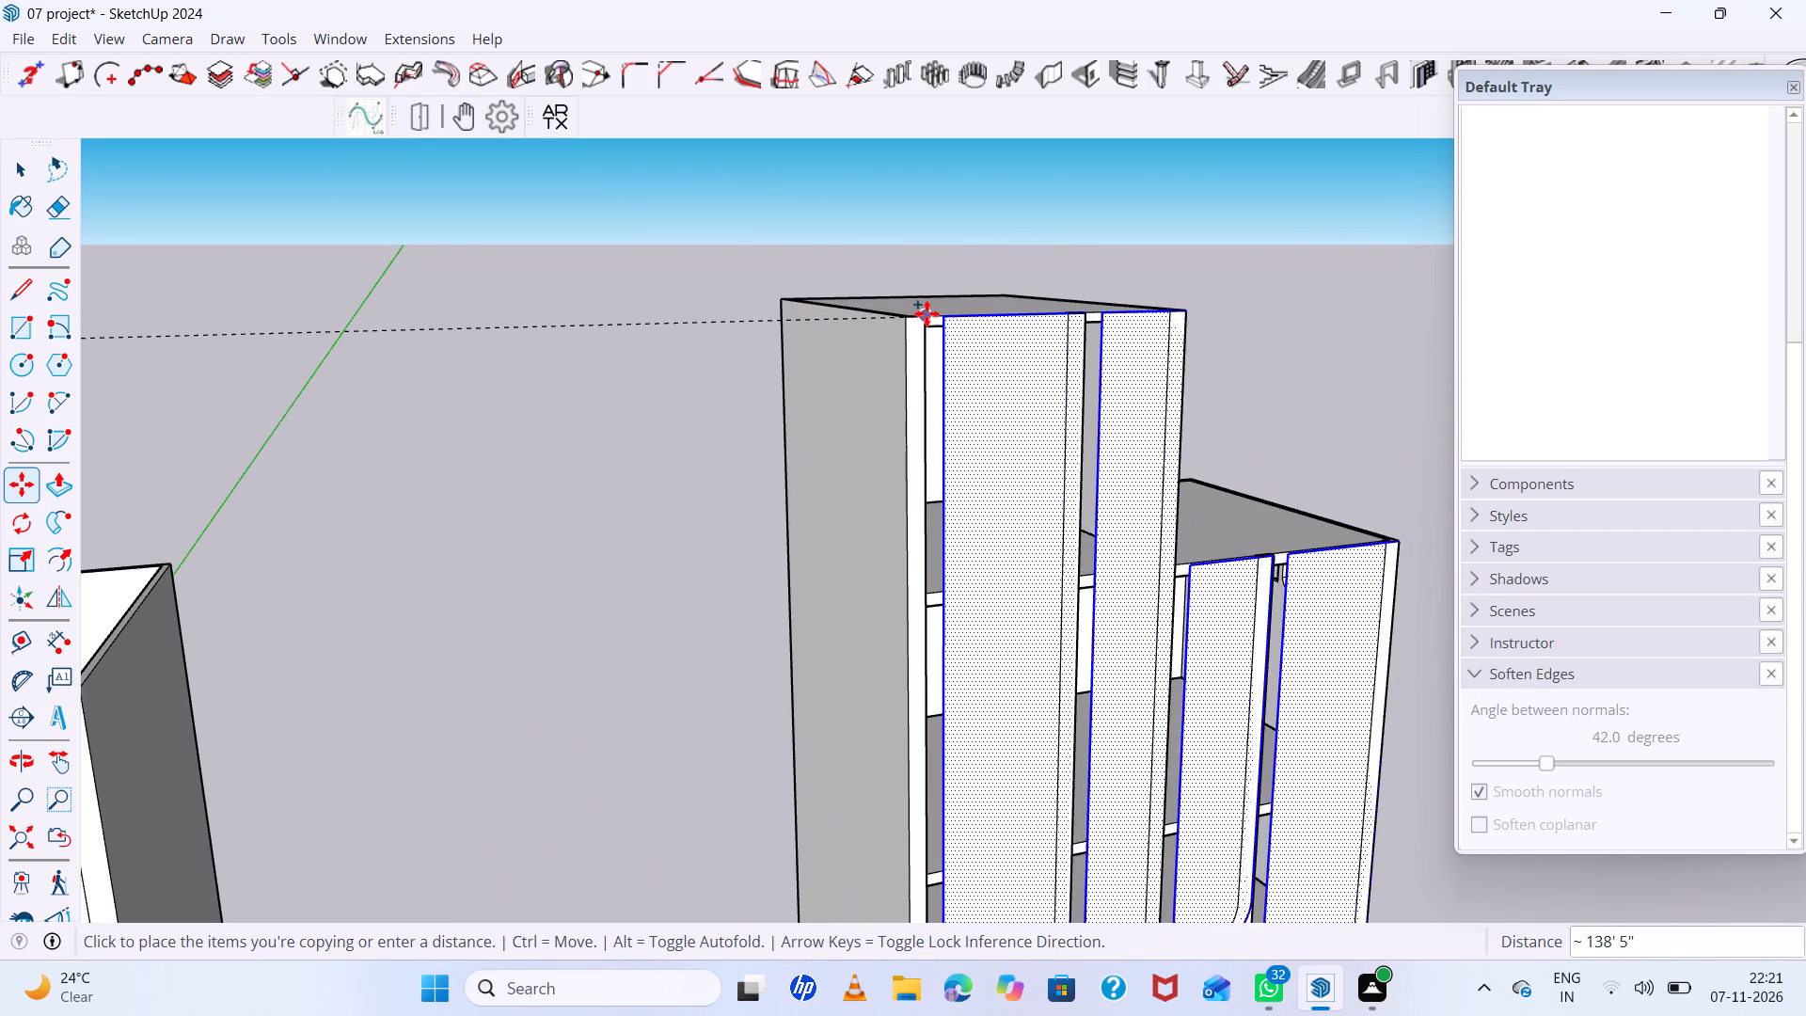
scroll(927, 313, "up", 5)
left_click(896, 325)
scroll(957, 300, "down", 6)
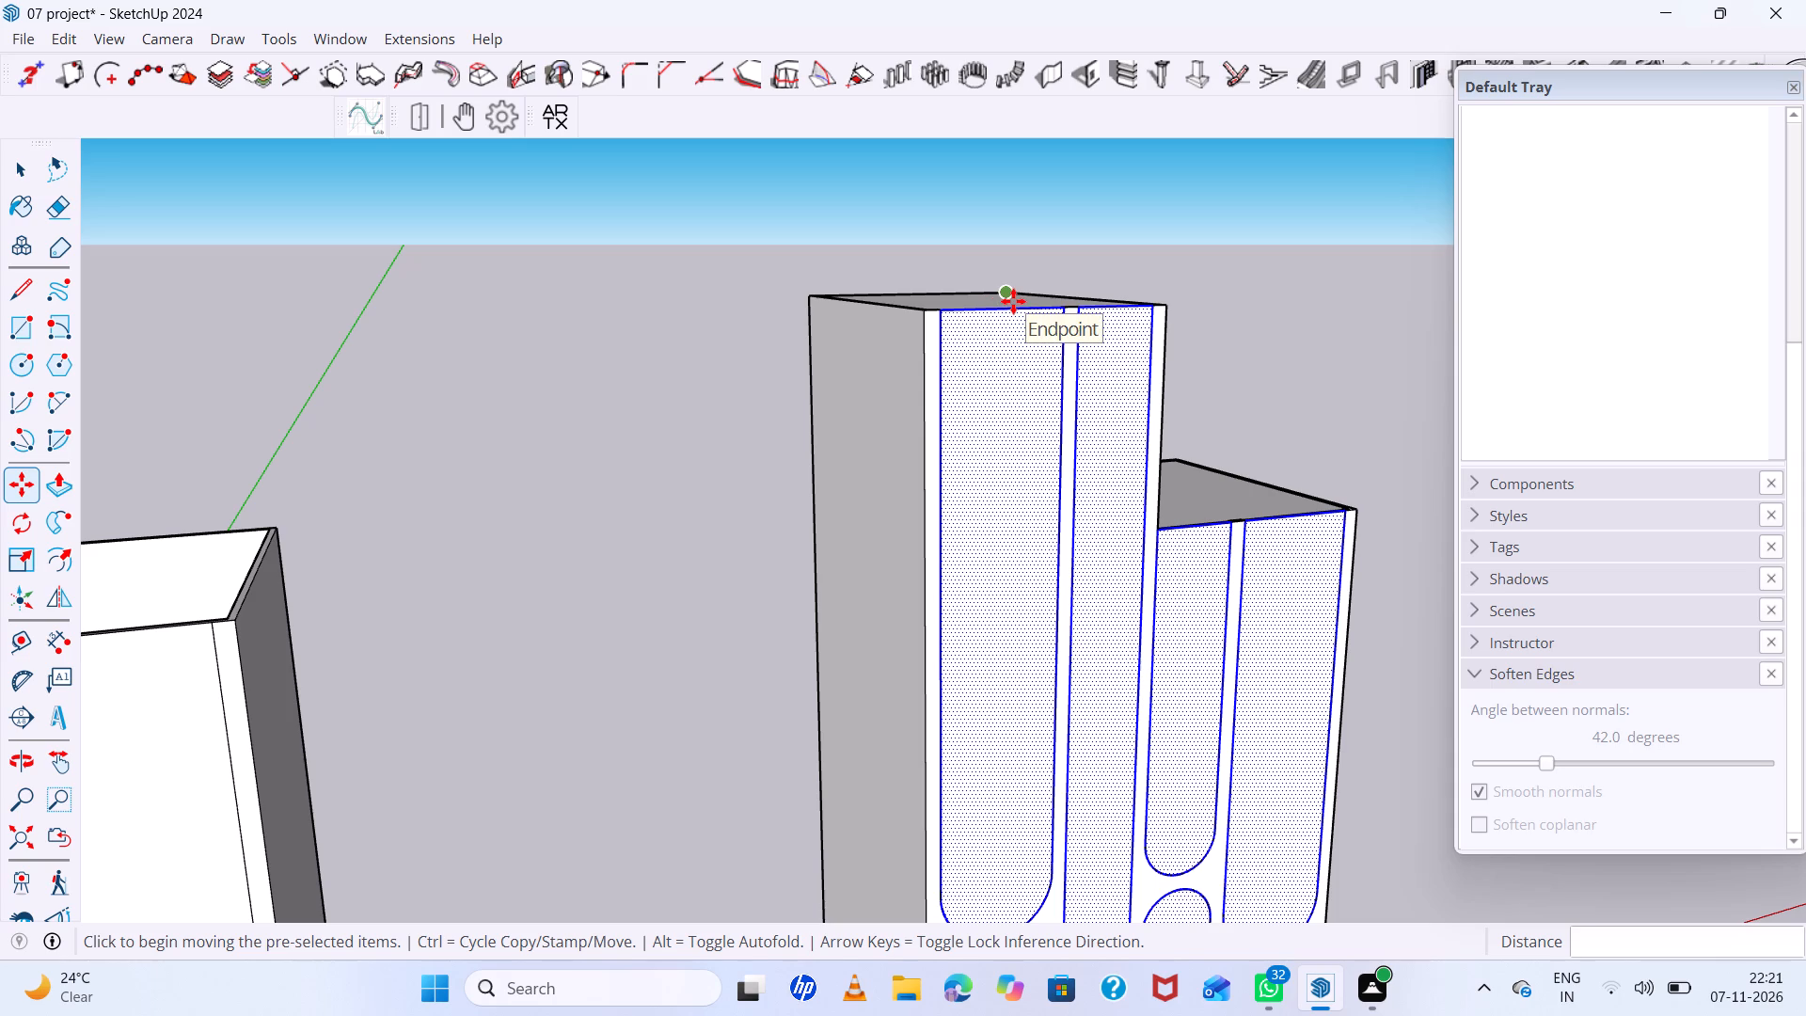
scroll(567, 407, "down", 12)
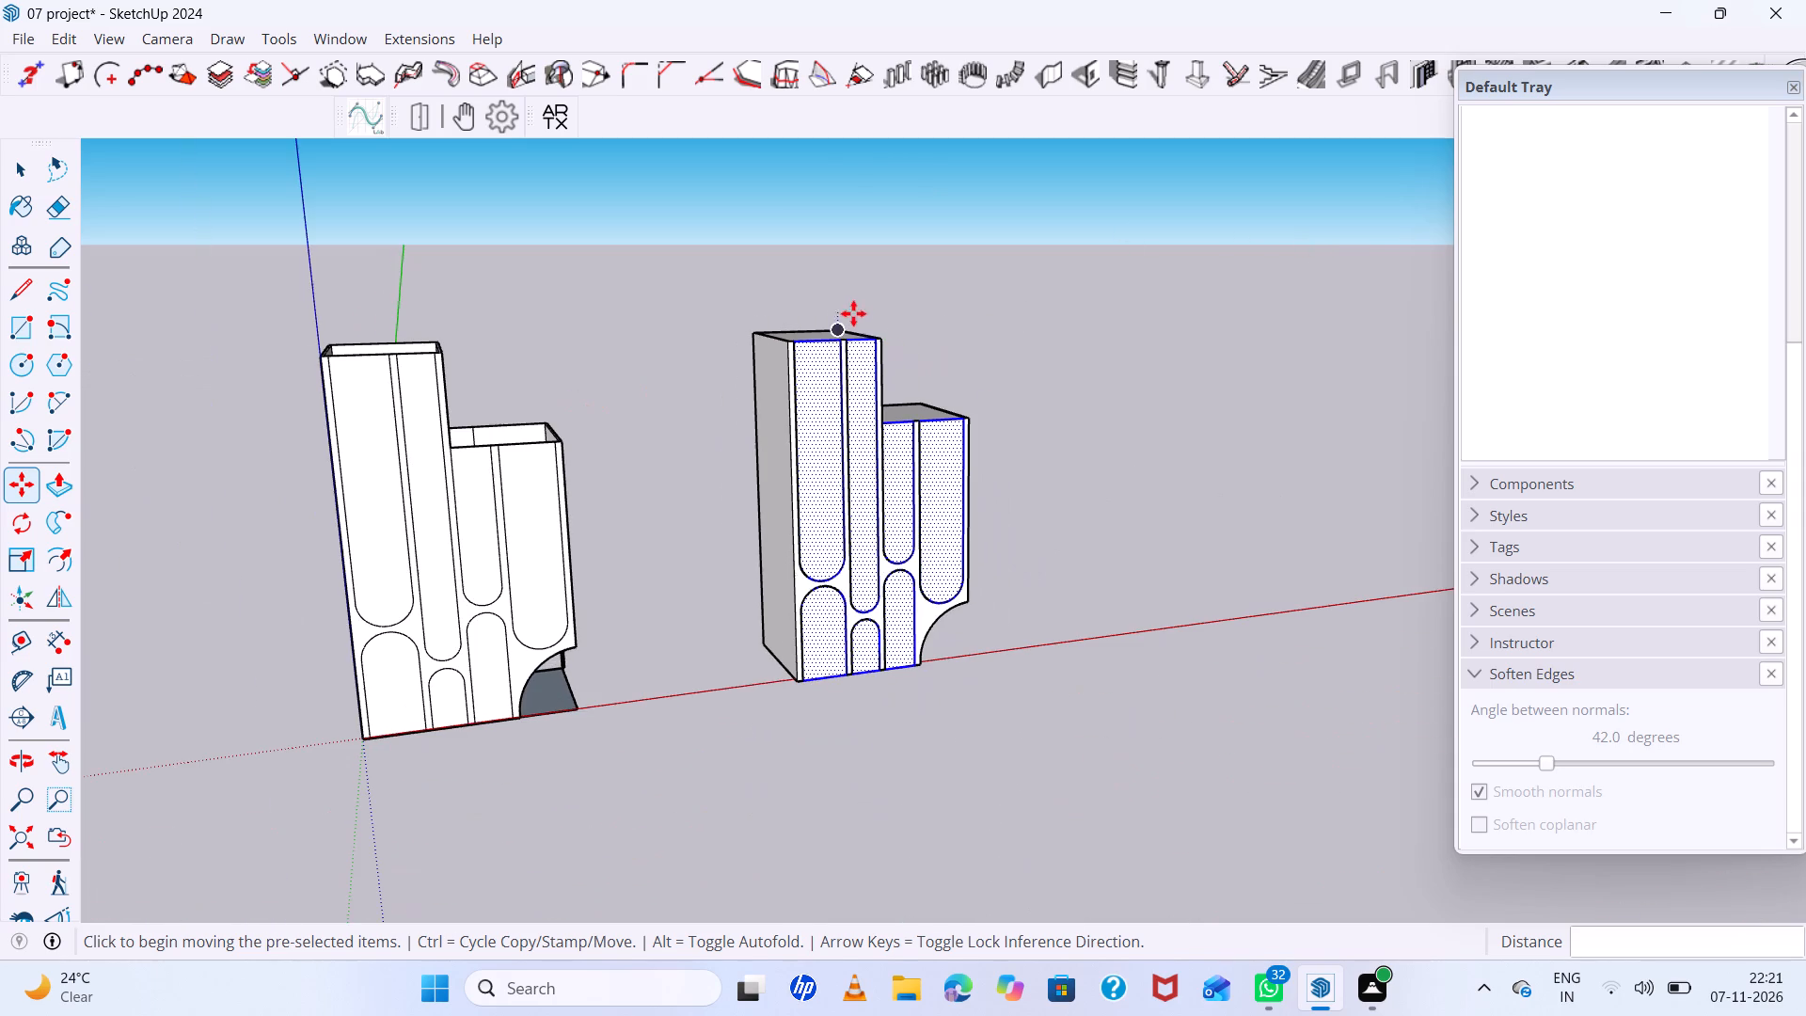
key("space")
left_click(1060, 452)
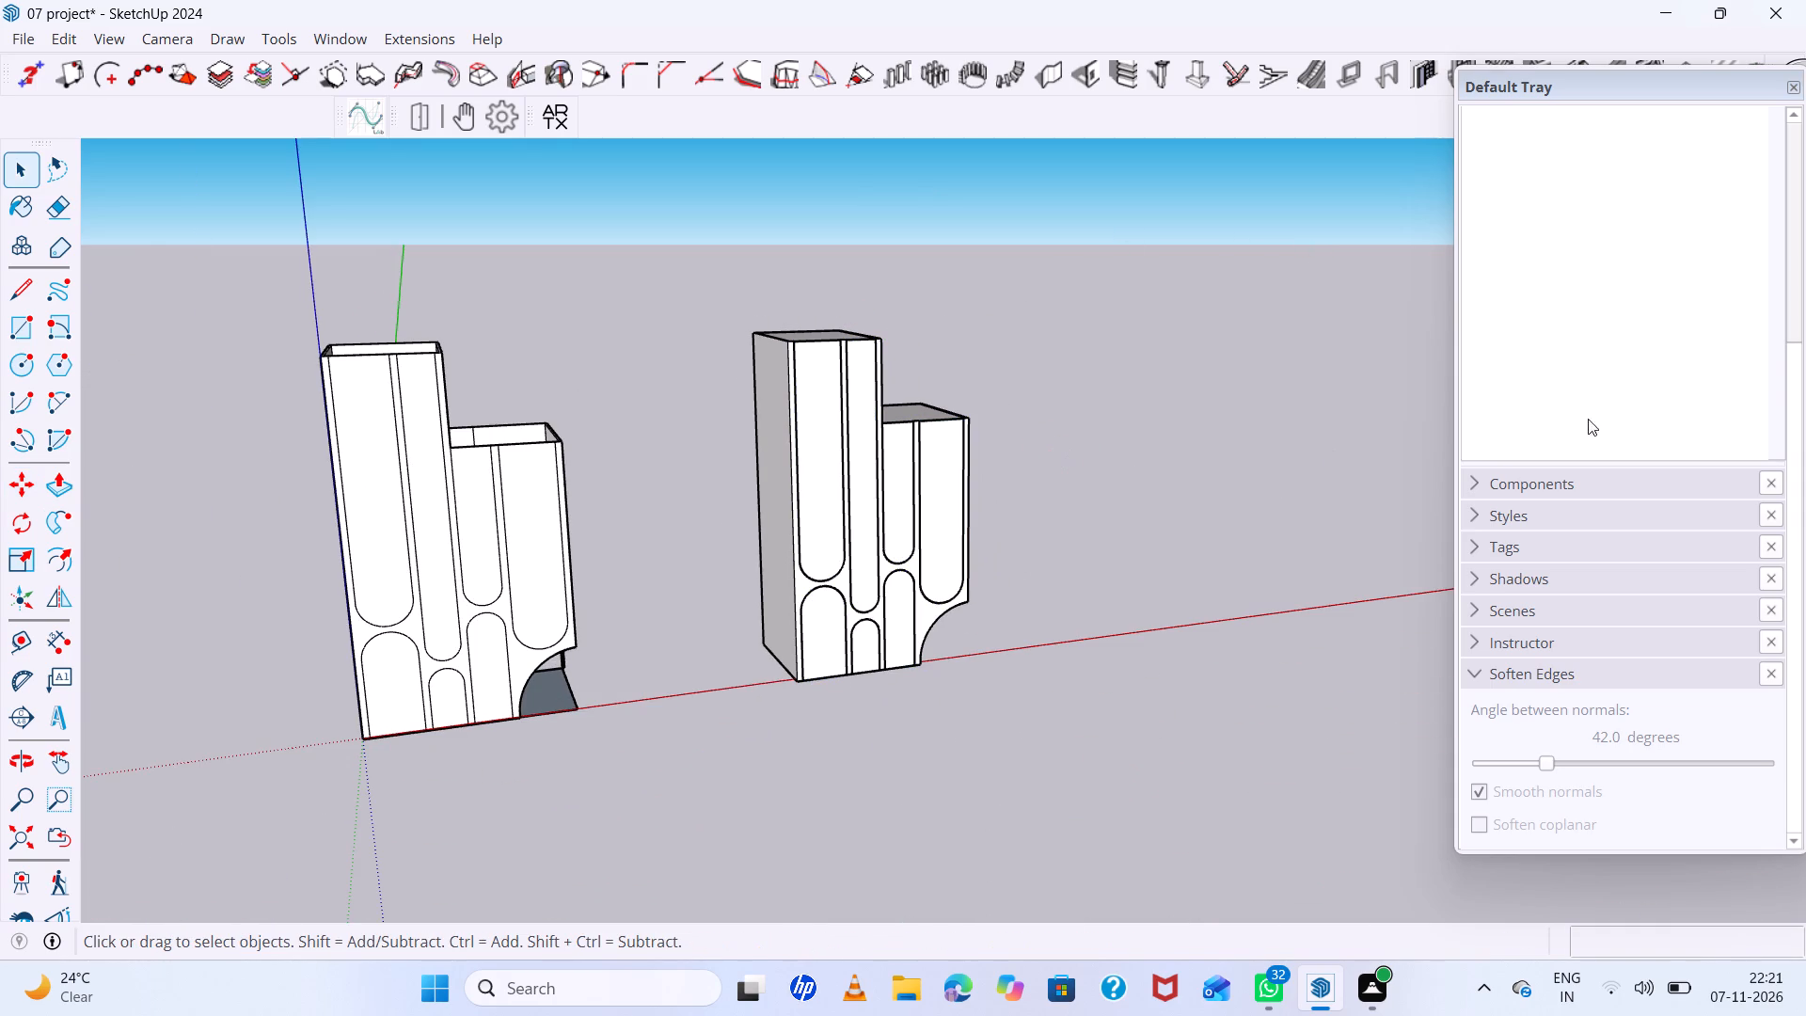
Paint the seven copied front-wall faces with Translucent Glass Gray from the Glass and Mirrors materials.
left_click(1803, 92)
left_click(1798, 88)
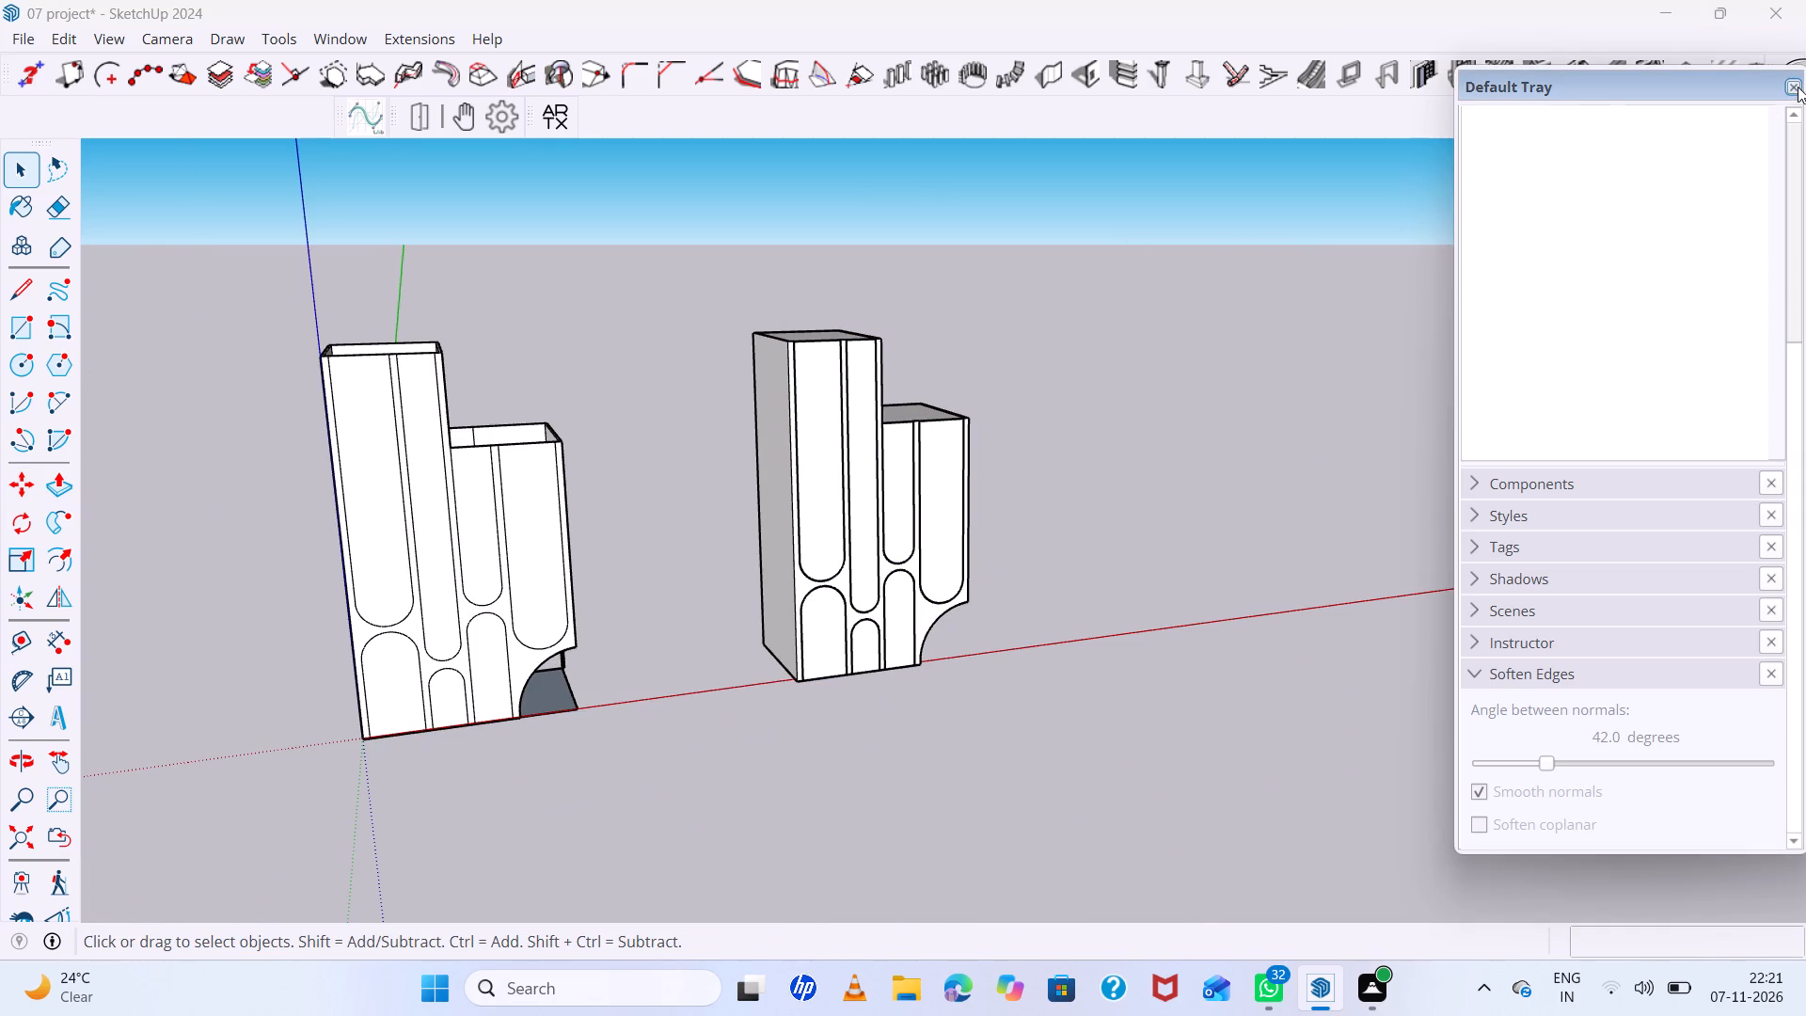
key("b")
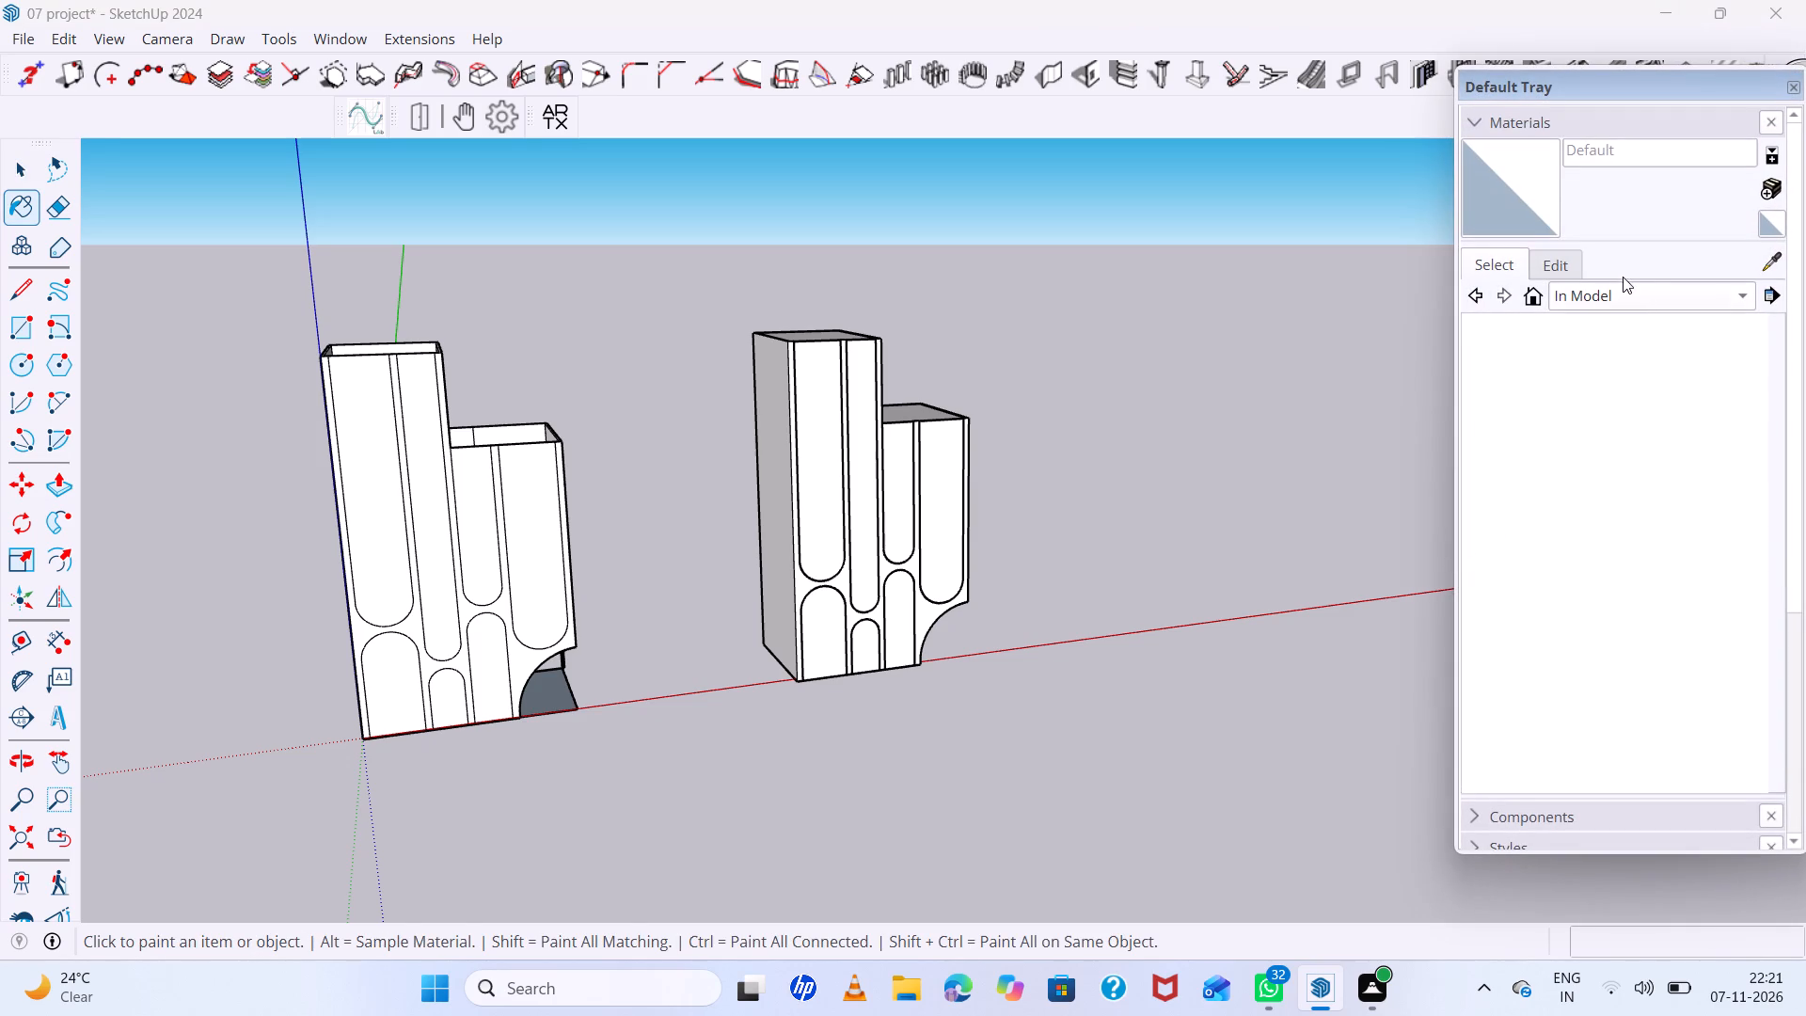
left_click(1613, 294)
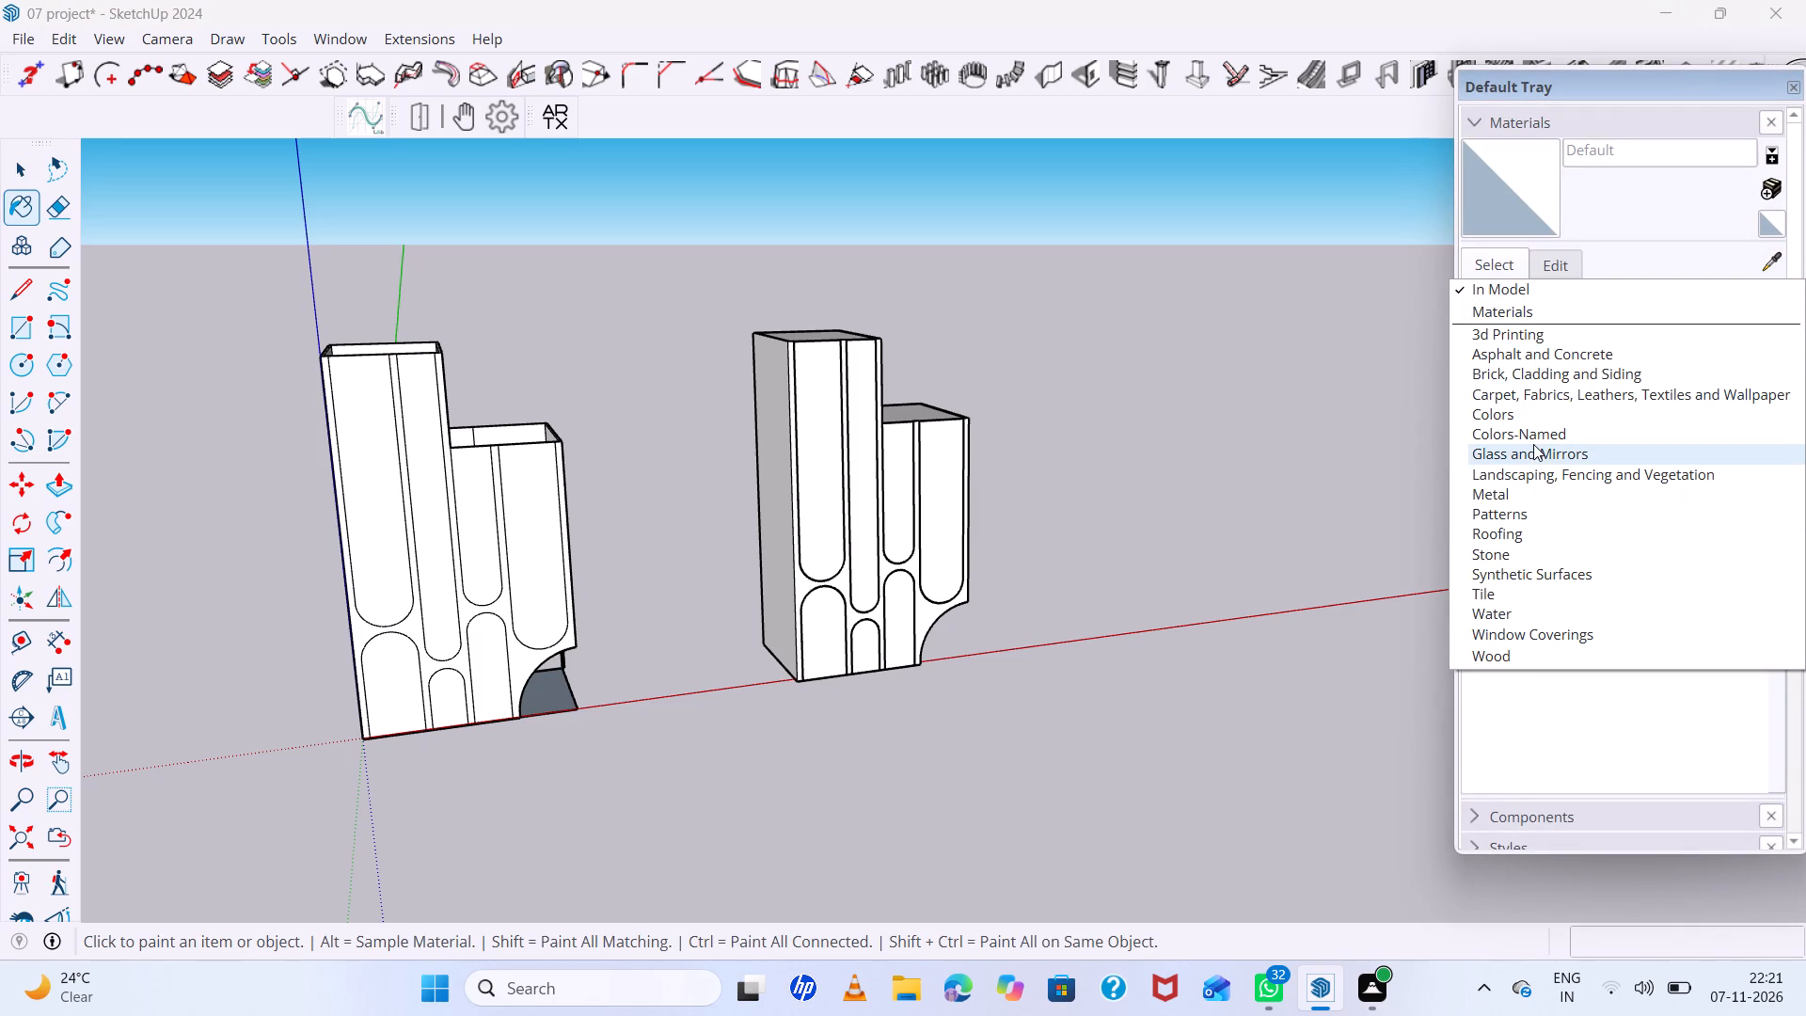
left_click(1534, 452)
left_click(1625, 407)
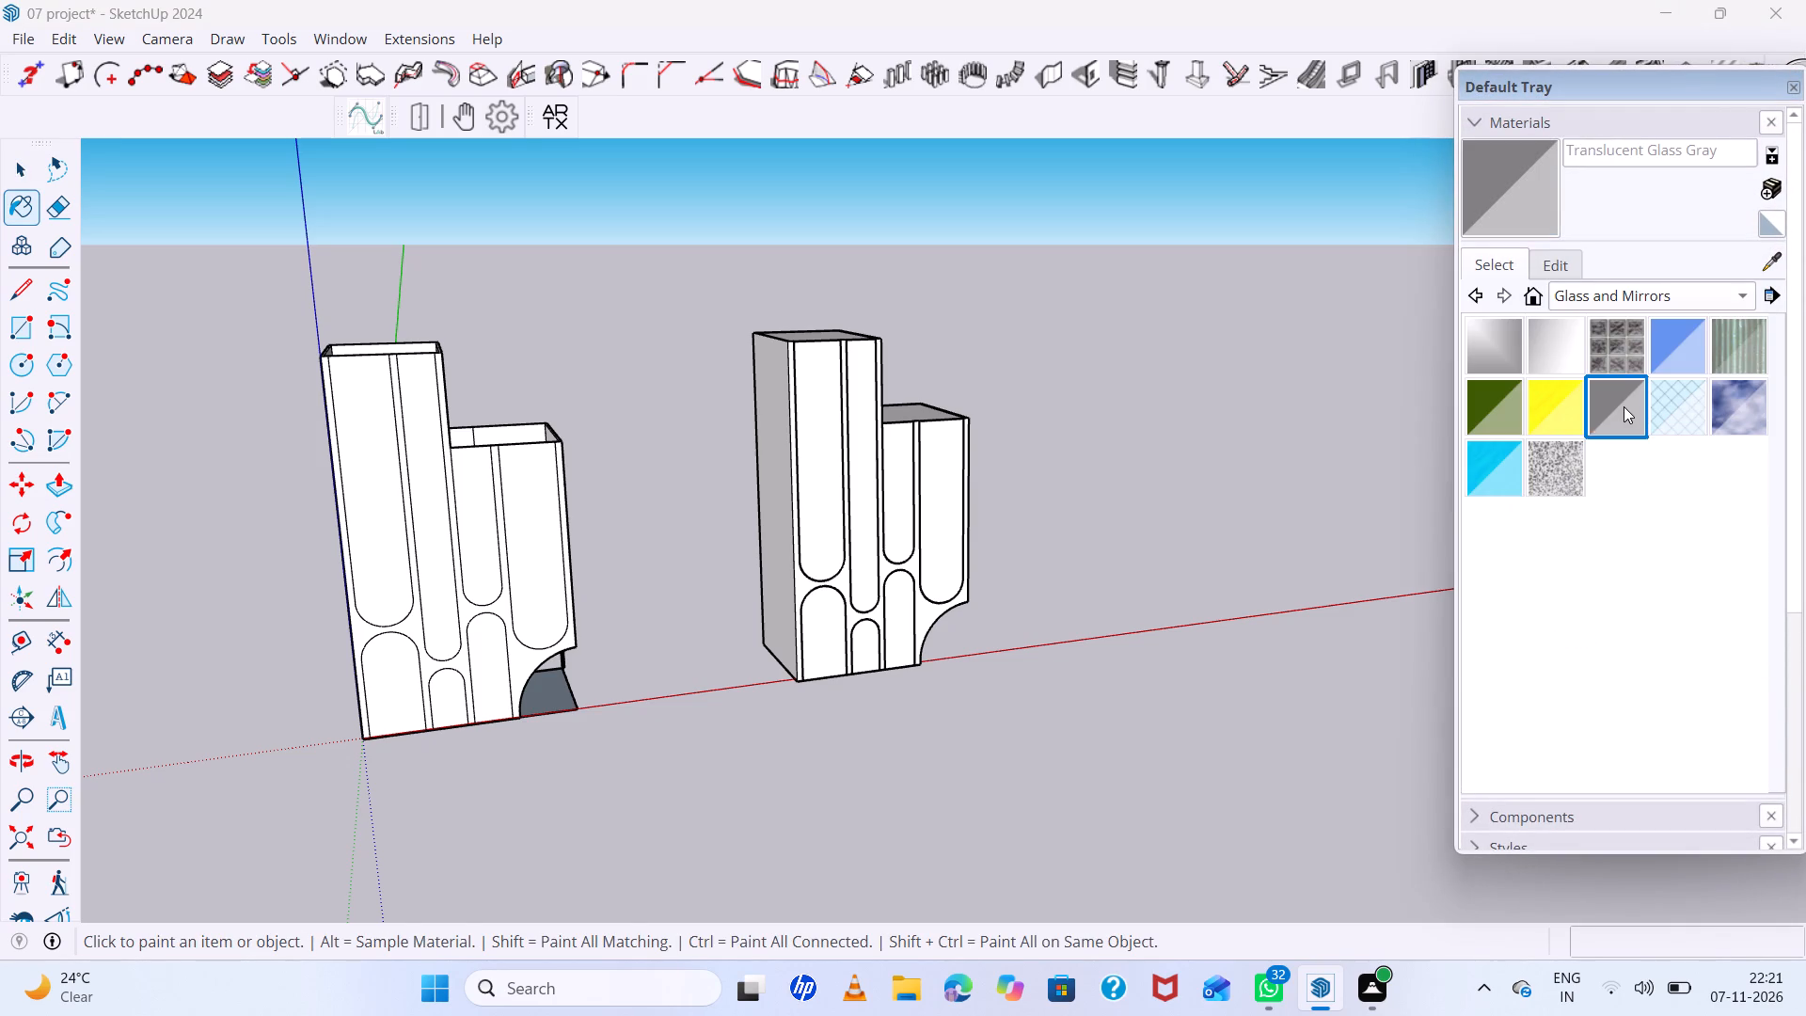
left_click(818, 416)
left_click(855, 405)
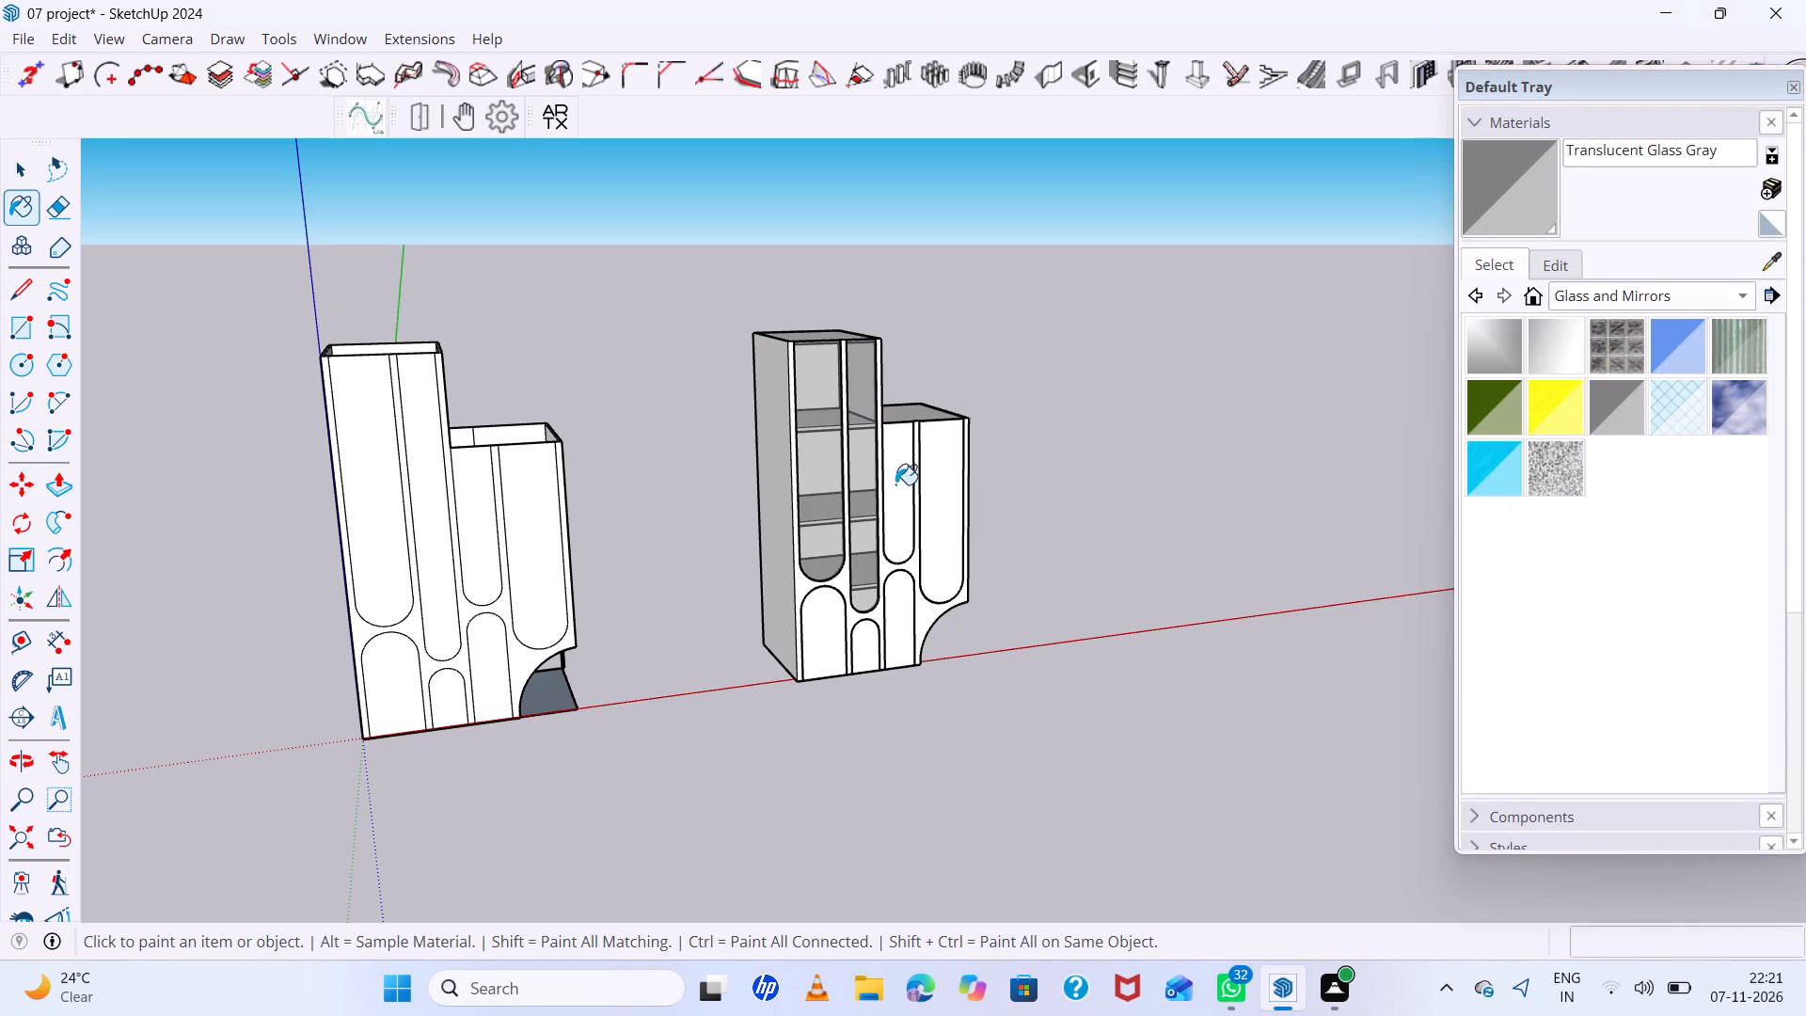
left_click(920, 499)
left_click(940, 496)
left_click(902, 484)
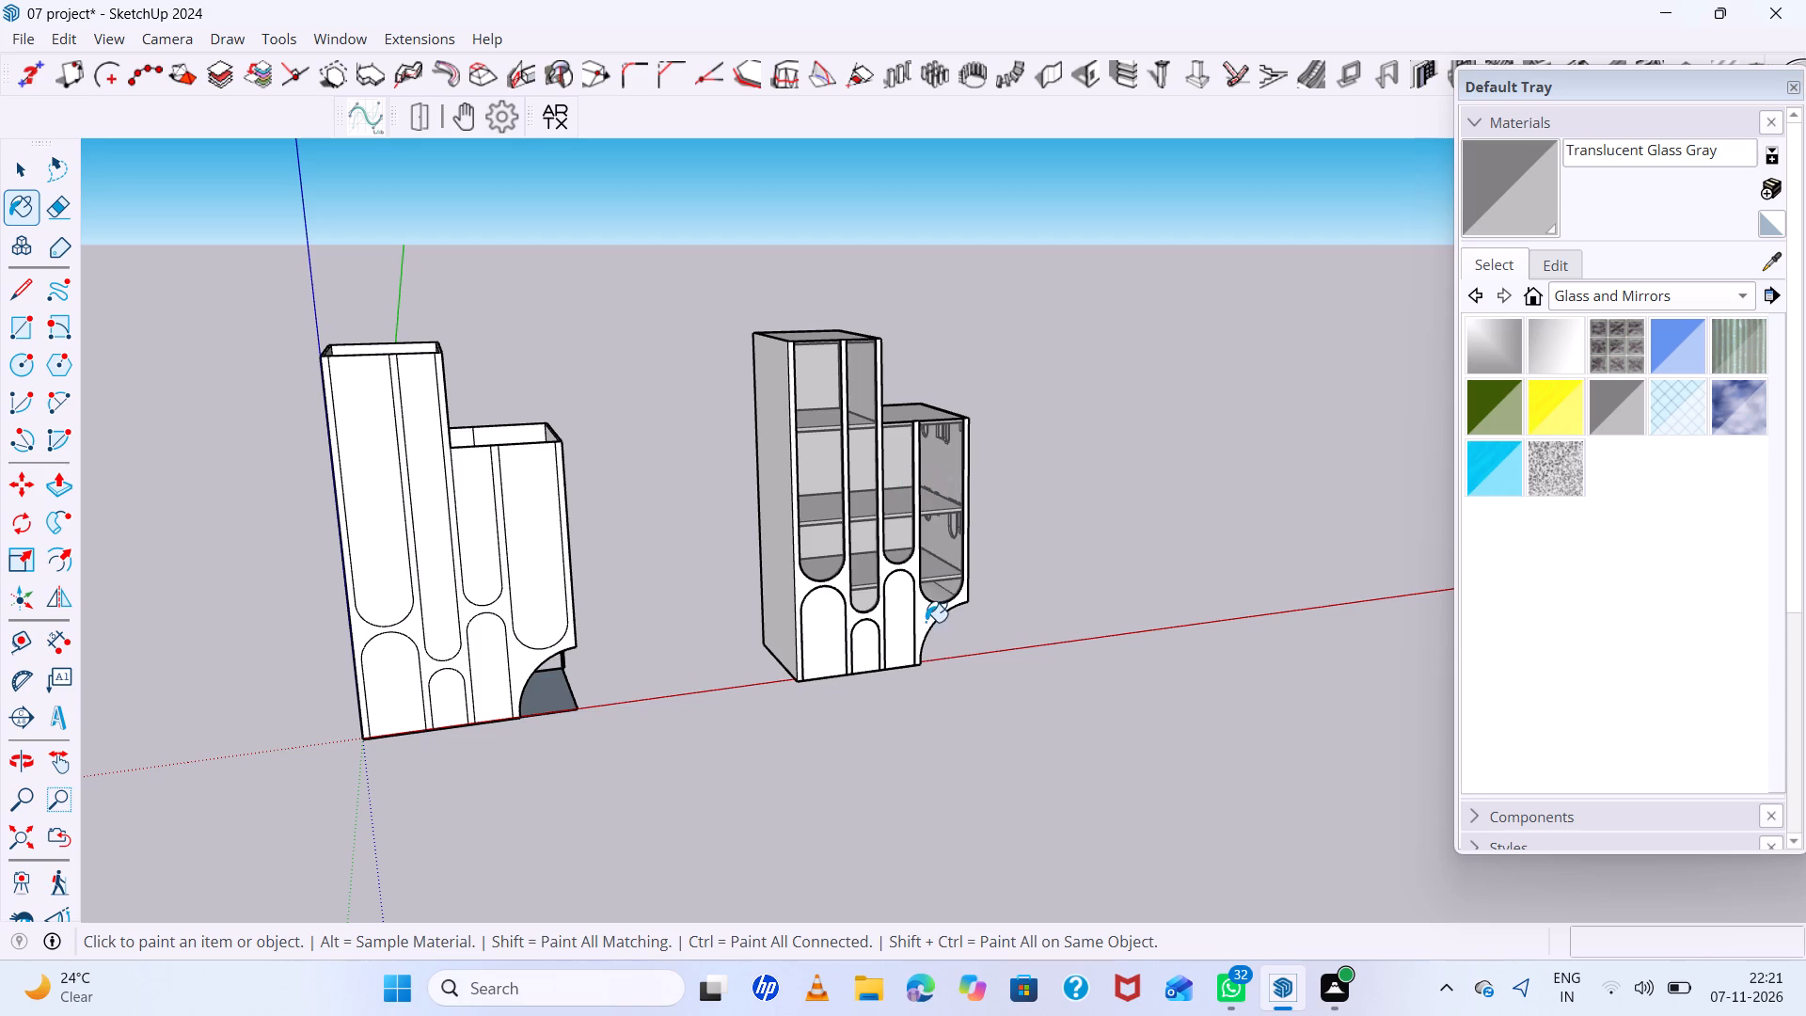
left_click(907, 622)
left_click(862, 651)
left_click(832, 648)
Examine the glazed building's front and side wall beside the earlier version.
scroll(1014, 610, "down", 6)
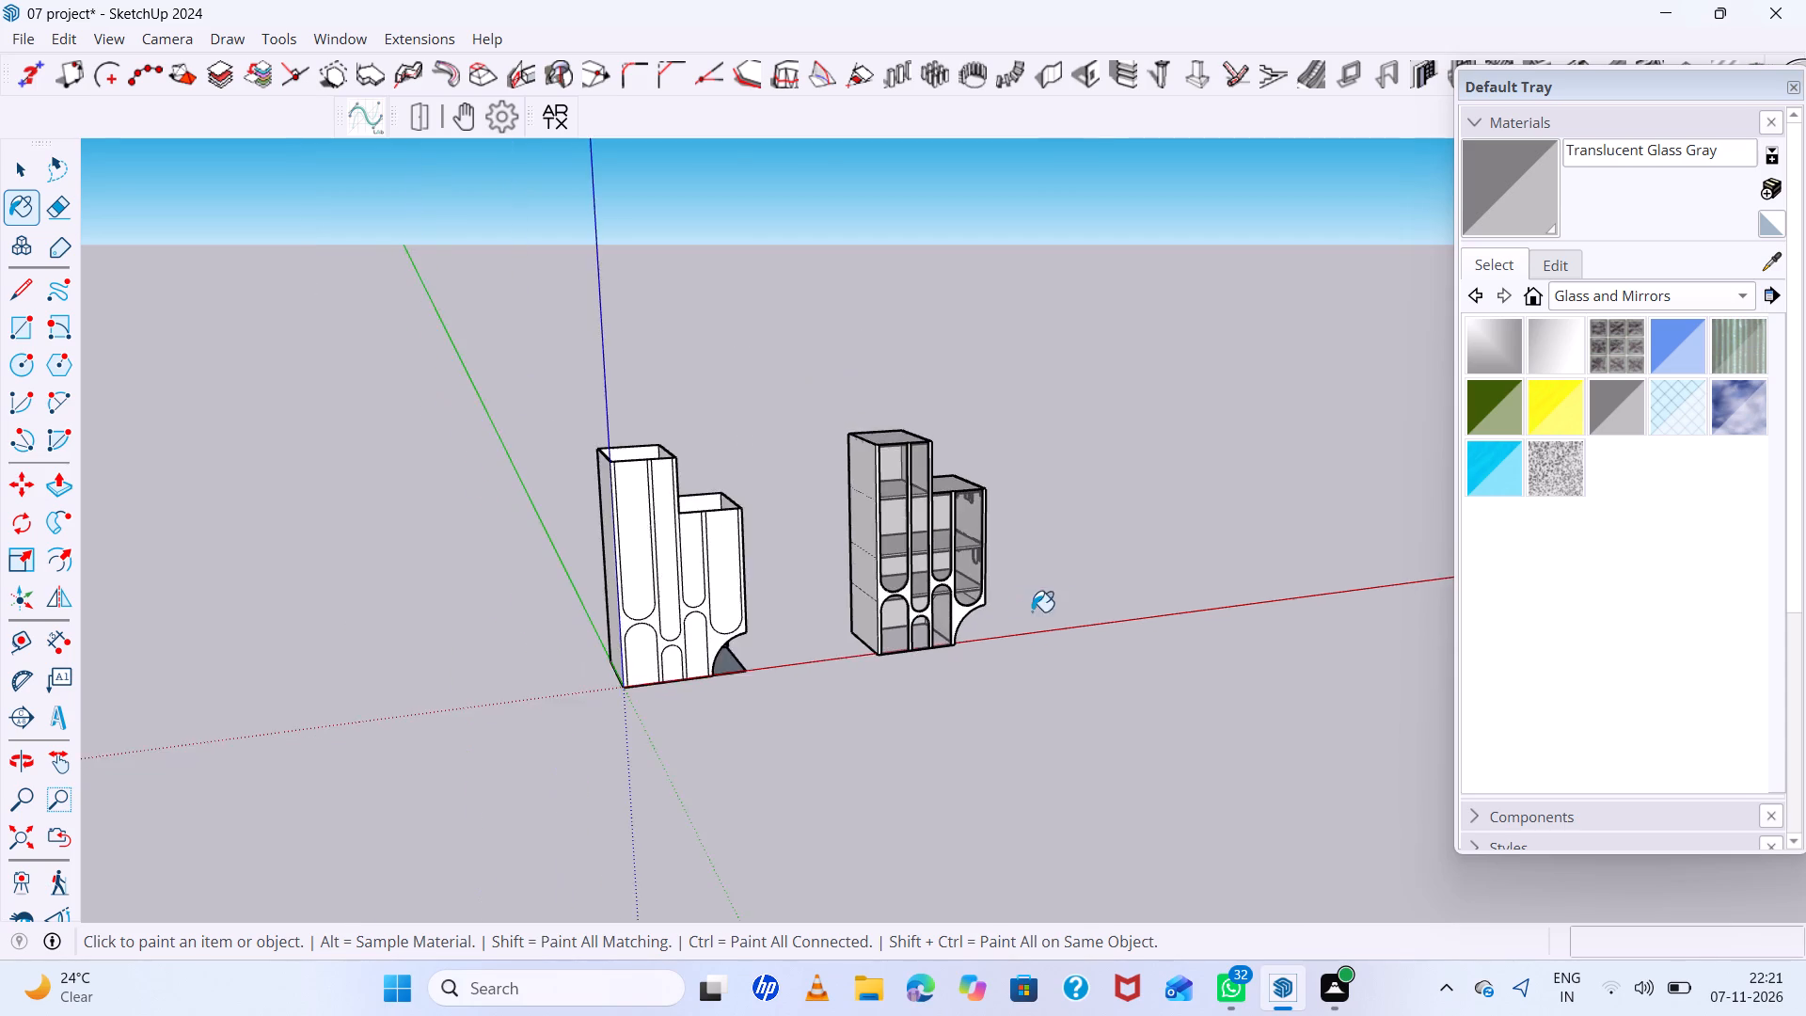
middle_click_drag(1005, 573, 250, 421)
scroll(927, 500, "up", 13)
scroll(599, 371, "down", 5)
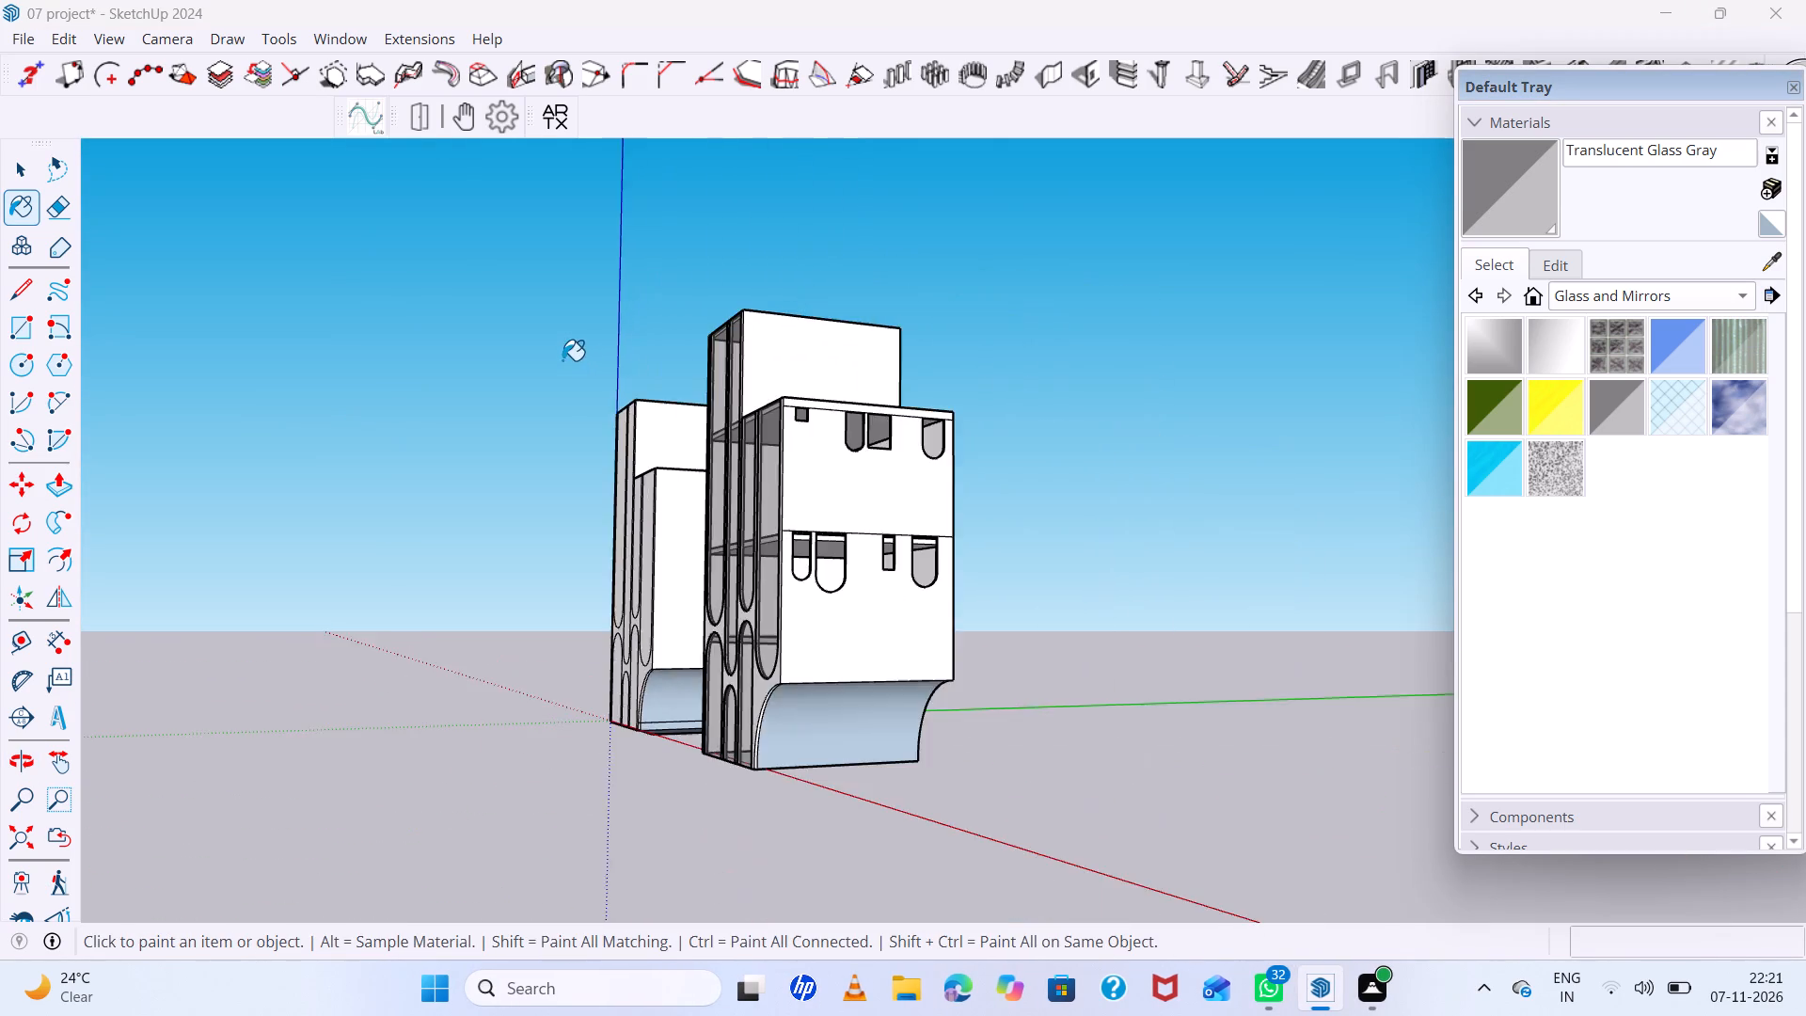
scroll(562, 360, "down", 7)
middle_click_drag(784, 465, 963, 584)
scroll(662, 427, "up", 4)
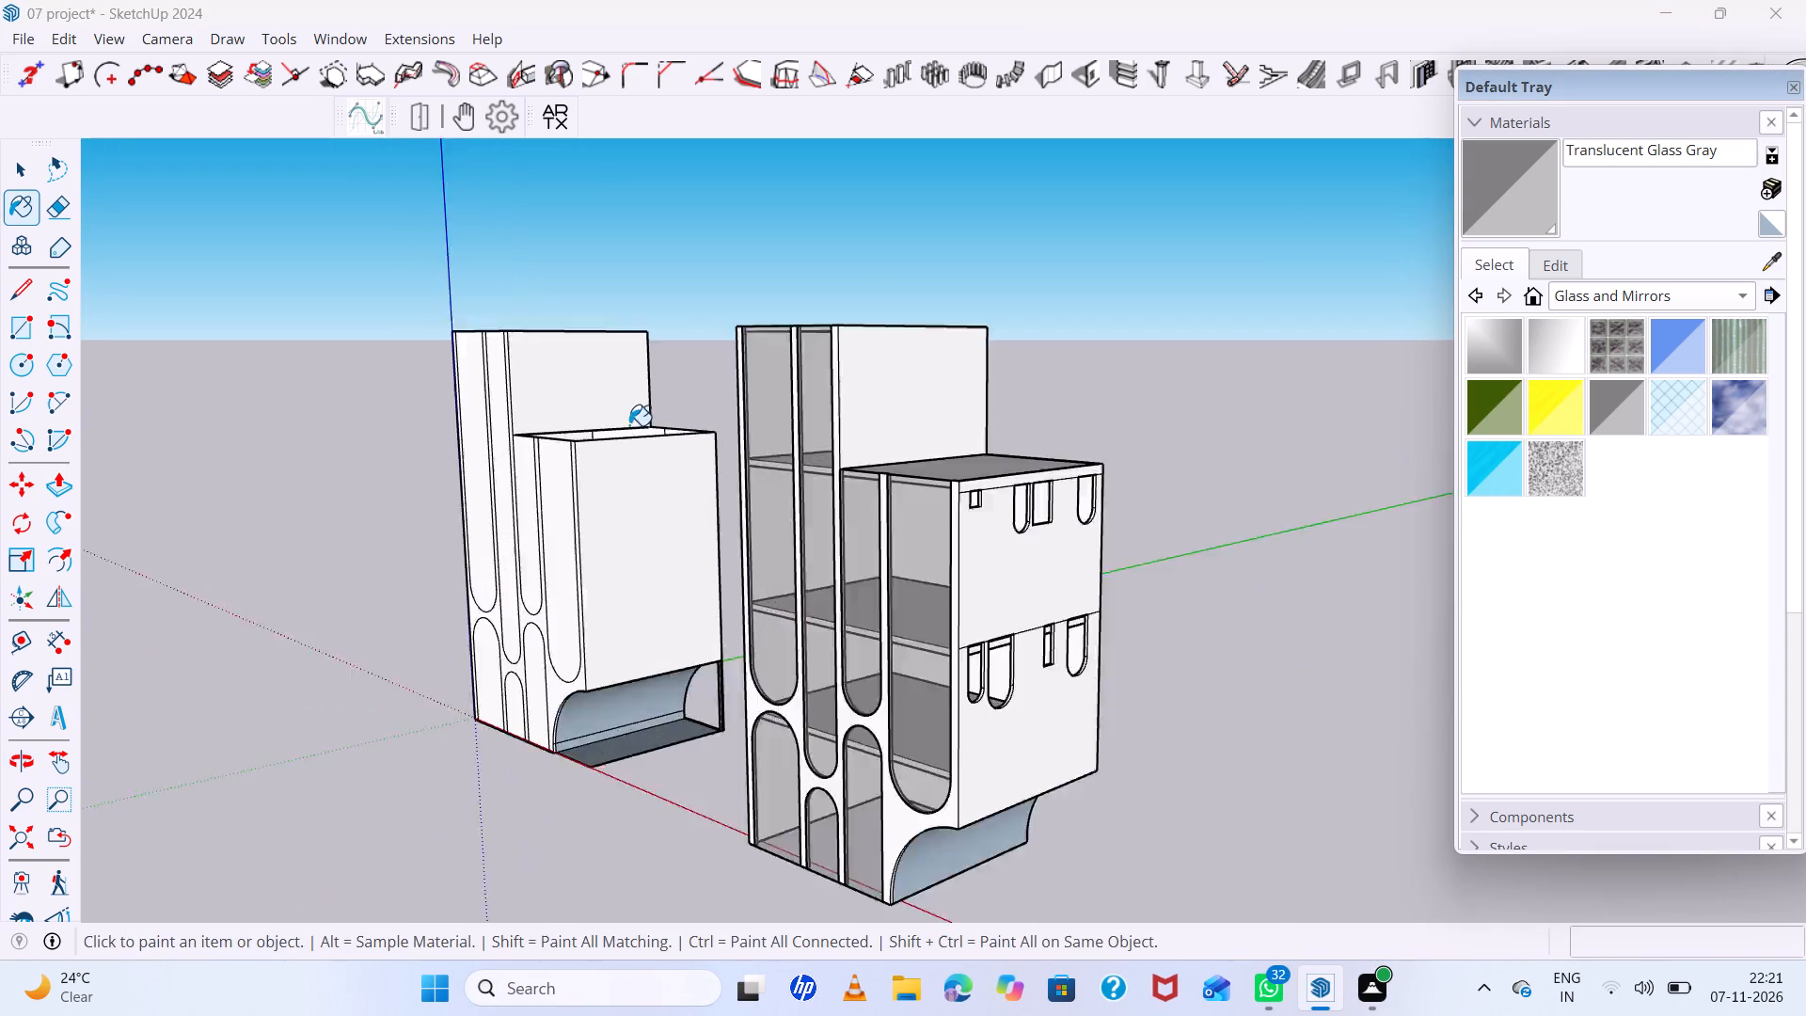
scroll(629, 425, "up", 3)
middle_click_drag(879, 507, 1239, 514)
scroll(816, 359, "down", 14)
middle_click_drag(992, 471, 1038, 563)
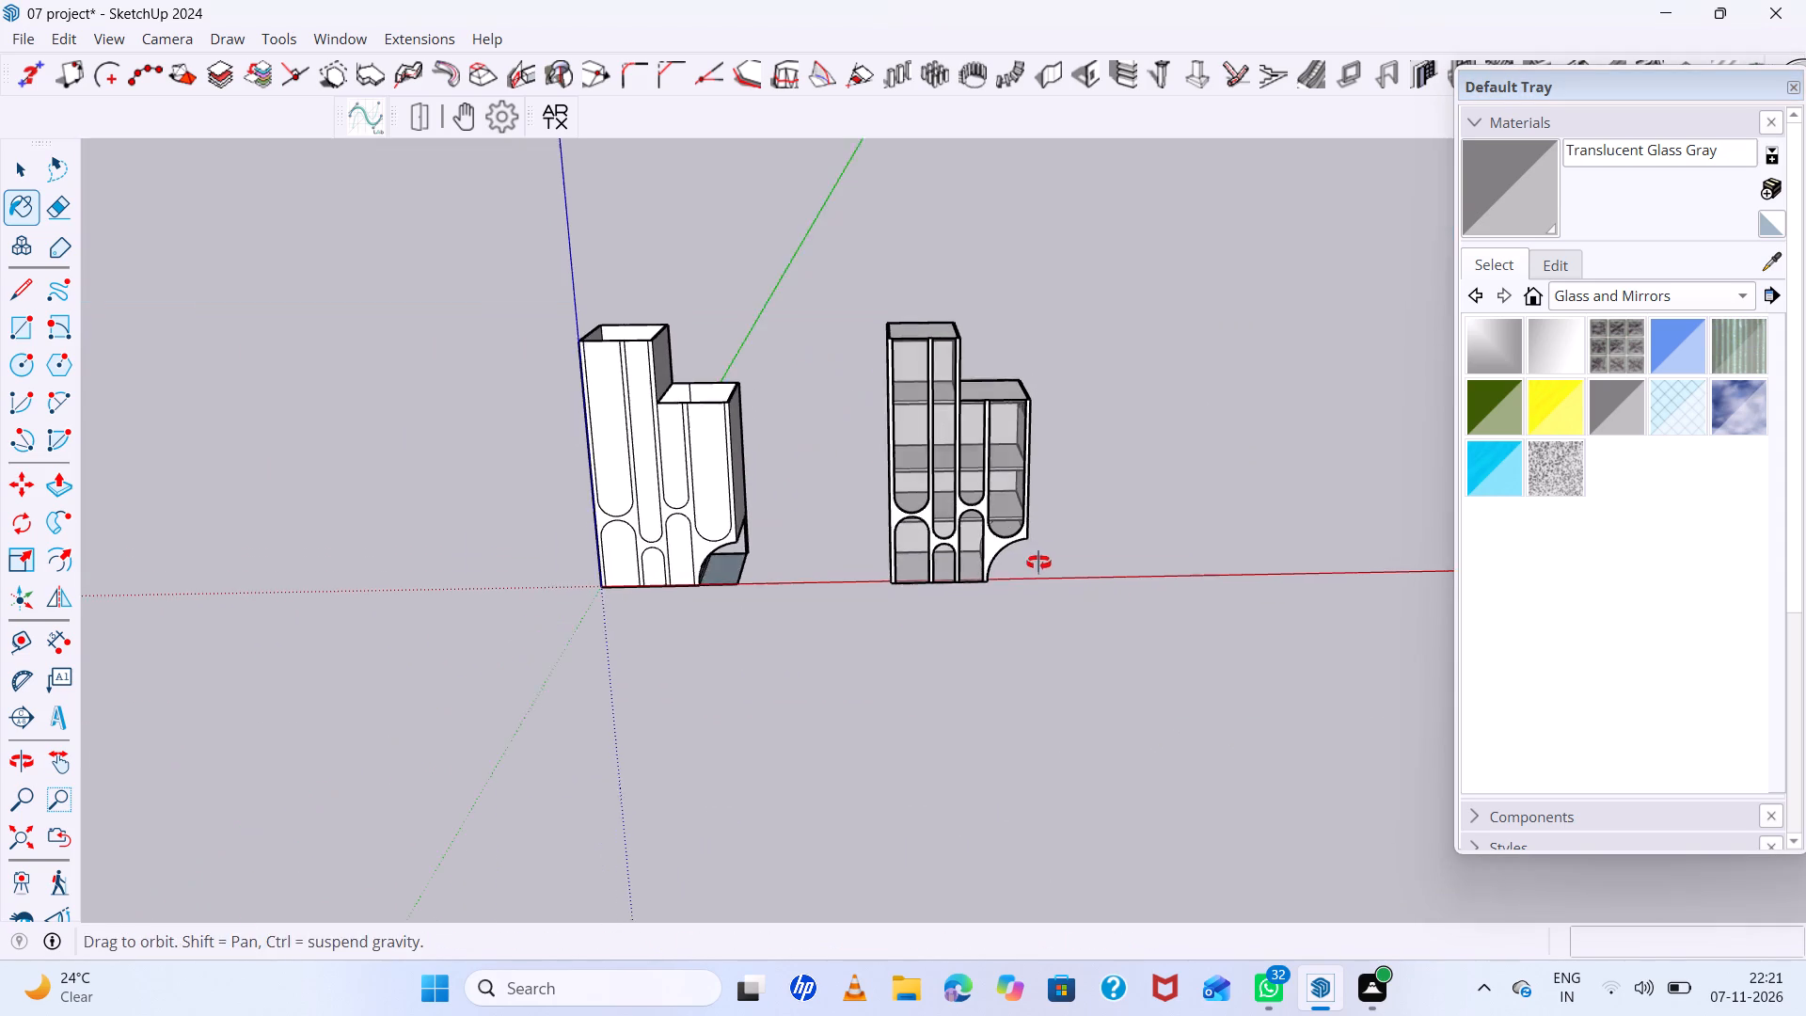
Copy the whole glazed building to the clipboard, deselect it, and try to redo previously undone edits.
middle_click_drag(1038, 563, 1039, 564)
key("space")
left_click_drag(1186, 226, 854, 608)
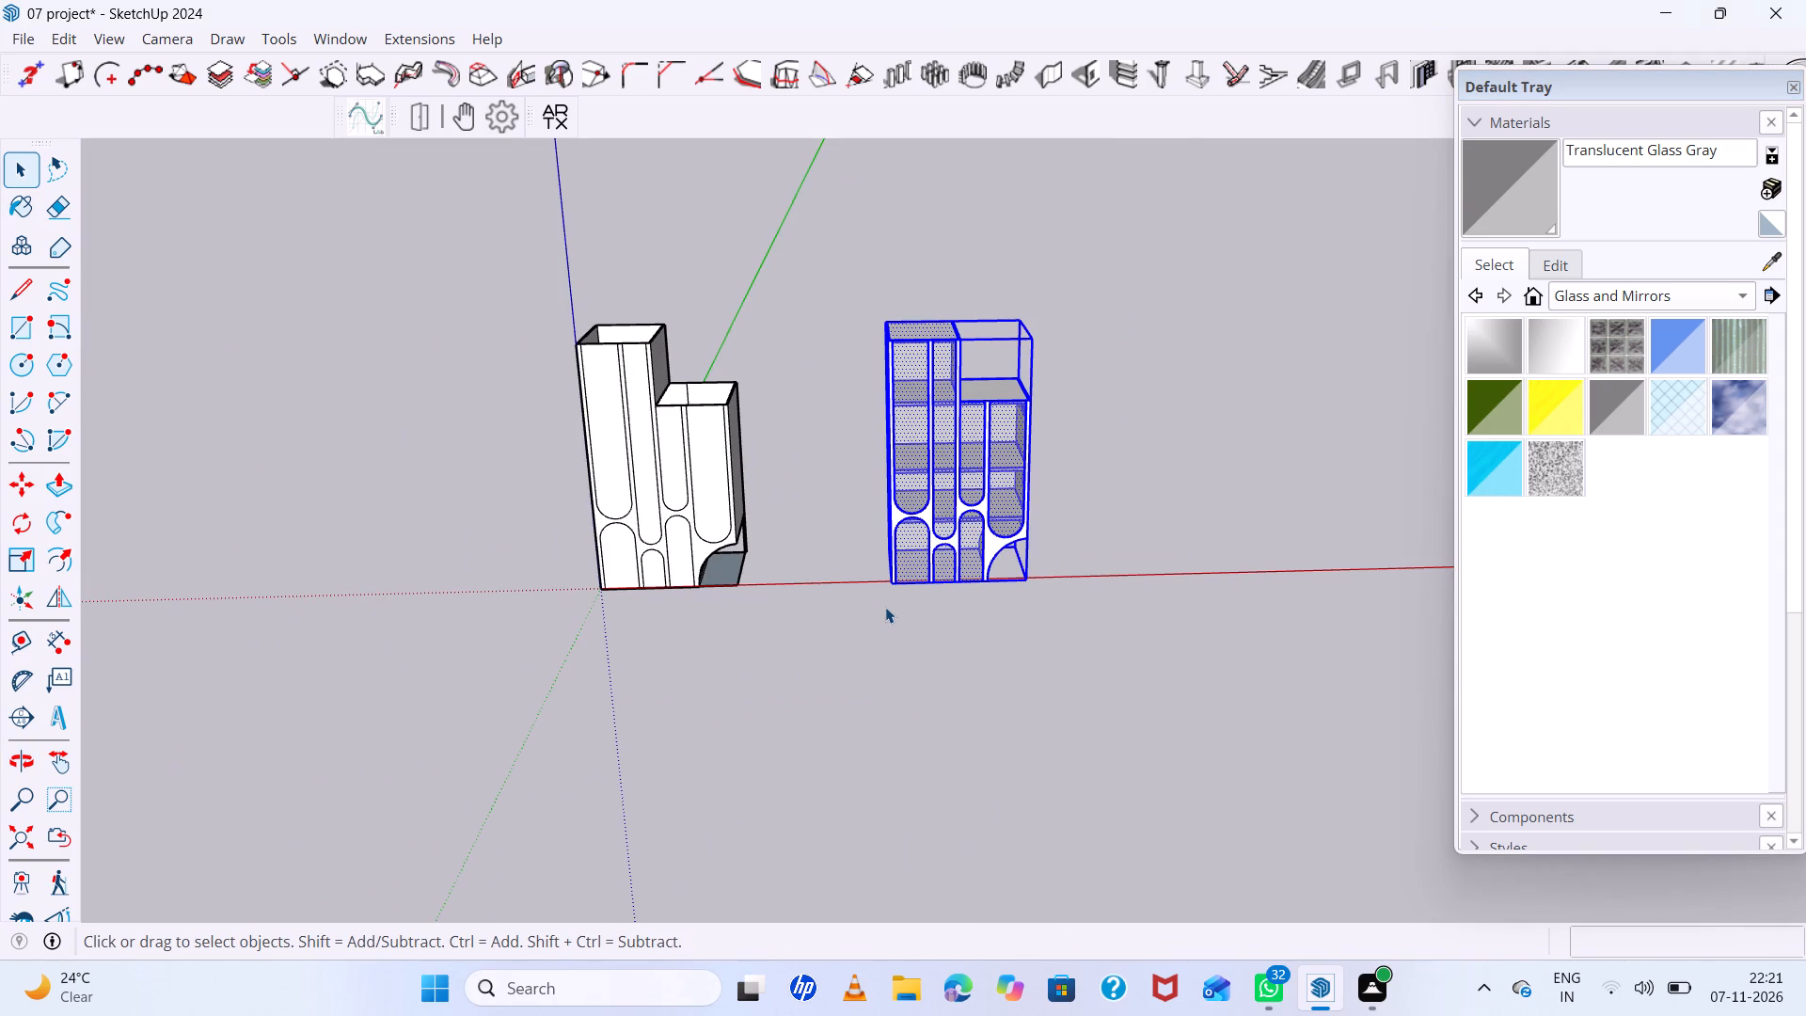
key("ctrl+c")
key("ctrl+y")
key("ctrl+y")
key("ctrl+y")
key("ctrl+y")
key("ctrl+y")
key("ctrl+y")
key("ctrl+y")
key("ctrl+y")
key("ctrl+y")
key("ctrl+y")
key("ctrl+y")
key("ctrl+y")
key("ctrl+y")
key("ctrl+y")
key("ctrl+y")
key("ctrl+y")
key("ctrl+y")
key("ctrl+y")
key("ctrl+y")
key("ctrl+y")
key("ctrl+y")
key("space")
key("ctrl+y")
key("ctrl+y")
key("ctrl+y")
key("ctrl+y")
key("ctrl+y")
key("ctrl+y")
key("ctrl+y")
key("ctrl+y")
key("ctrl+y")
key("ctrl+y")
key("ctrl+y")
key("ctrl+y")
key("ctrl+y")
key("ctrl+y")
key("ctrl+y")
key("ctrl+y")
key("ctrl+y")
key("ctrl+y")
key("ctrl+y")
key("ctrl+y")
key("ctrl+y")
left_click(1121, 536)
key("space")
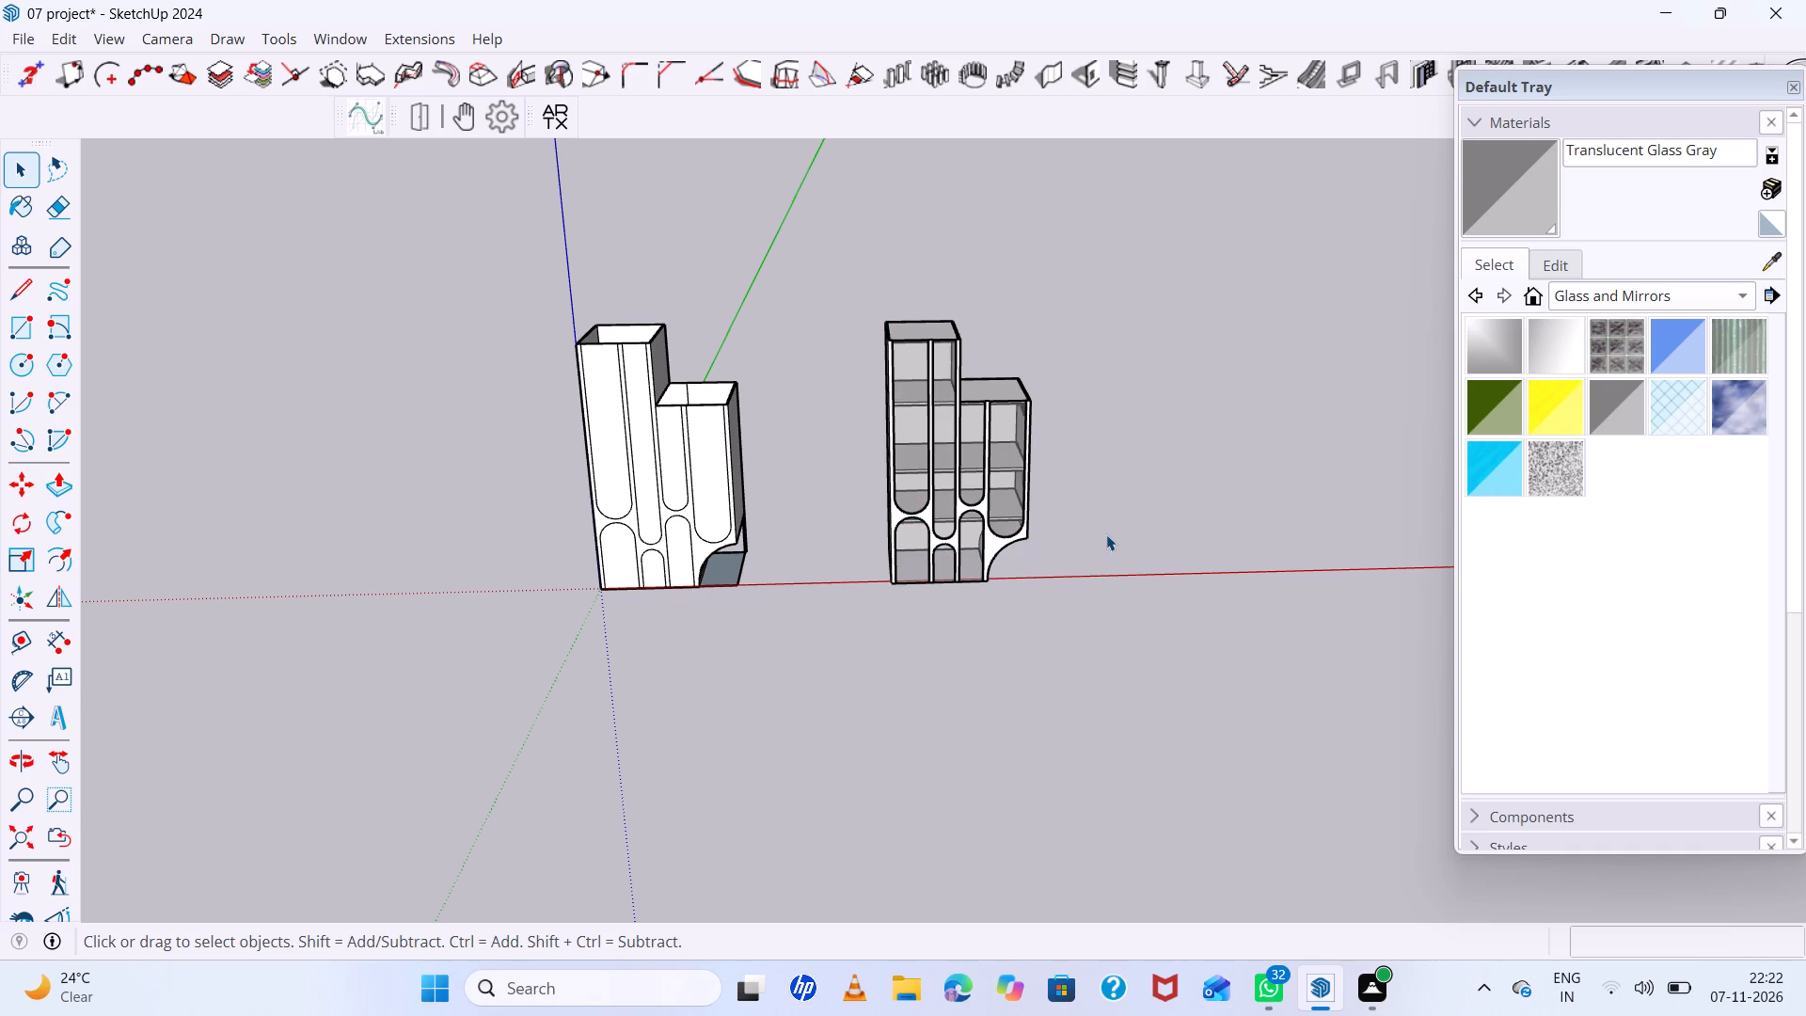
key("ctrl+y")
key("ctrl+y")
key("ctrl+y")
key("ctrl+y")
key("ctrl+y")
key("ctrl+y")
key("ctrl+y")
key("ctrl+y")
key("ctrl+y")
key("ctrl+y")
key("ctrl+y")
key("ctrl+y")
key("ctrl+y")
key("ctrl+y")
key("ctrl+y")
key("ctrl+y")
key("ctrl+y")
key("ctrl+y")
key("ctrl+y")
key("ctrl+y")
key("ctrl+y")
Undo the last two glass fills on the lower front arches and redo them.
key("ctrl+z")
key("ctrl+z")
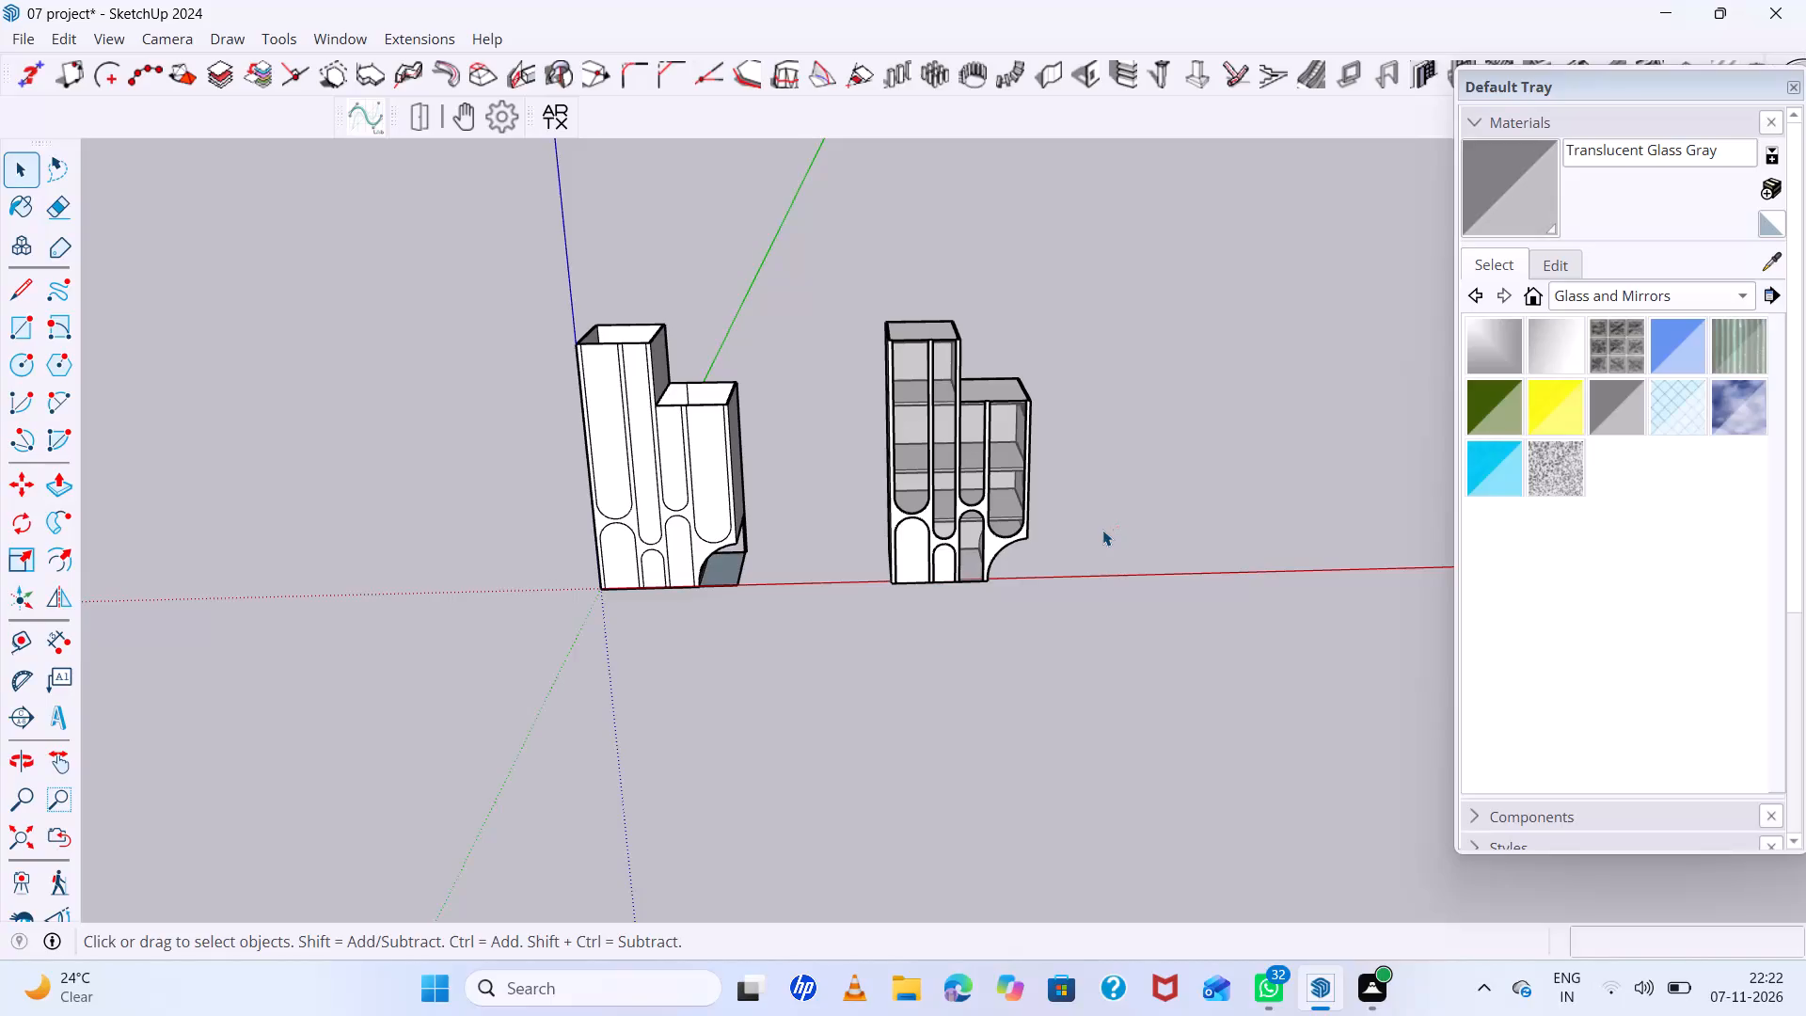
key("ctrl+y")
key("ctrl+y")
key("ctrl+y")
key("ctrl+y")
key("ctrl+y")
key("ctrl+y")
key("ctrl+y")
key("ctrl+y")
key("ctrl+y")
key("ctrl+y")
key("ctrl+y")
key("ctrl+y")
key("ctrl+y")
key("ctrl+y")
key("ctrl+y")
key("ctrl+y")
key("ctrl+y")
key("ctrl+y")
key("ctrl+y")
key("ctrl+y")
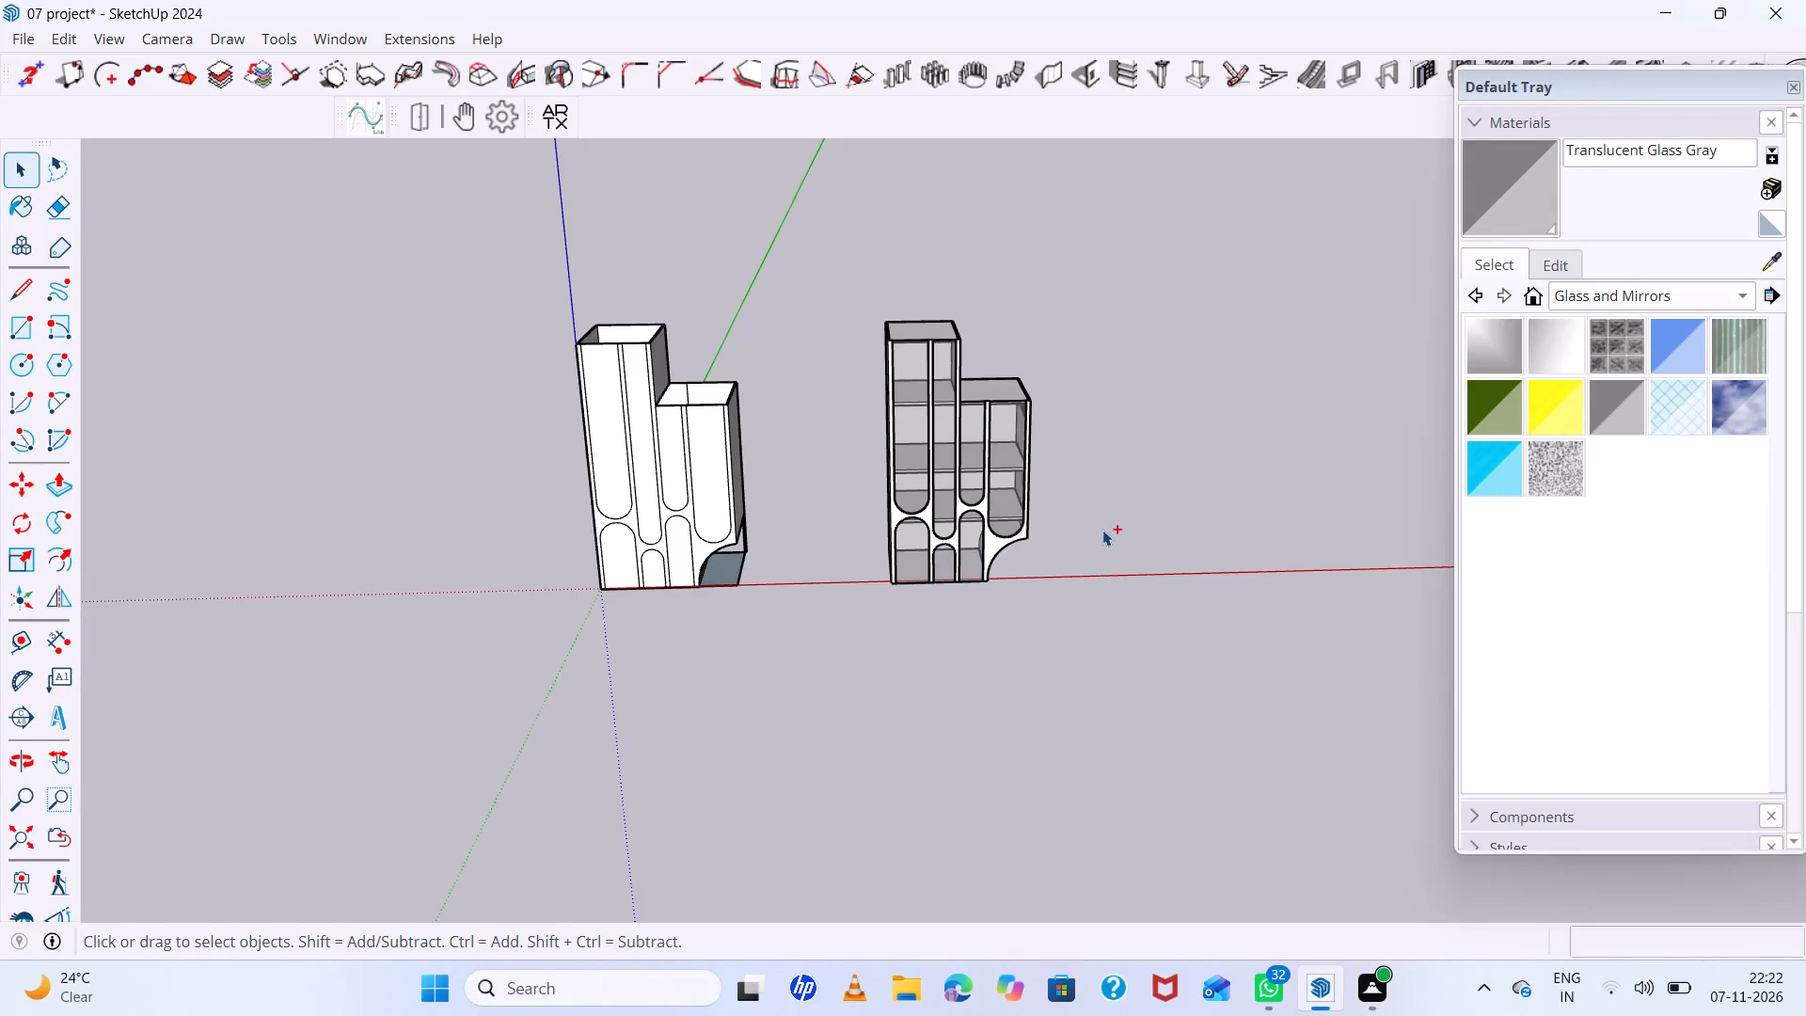
Delete the entire earlier, unglazed version of the building standing at the origin.
key("space")
scroll(879, 255, "down", 7)
middle_click_drag(1248, 405, 769, 258)
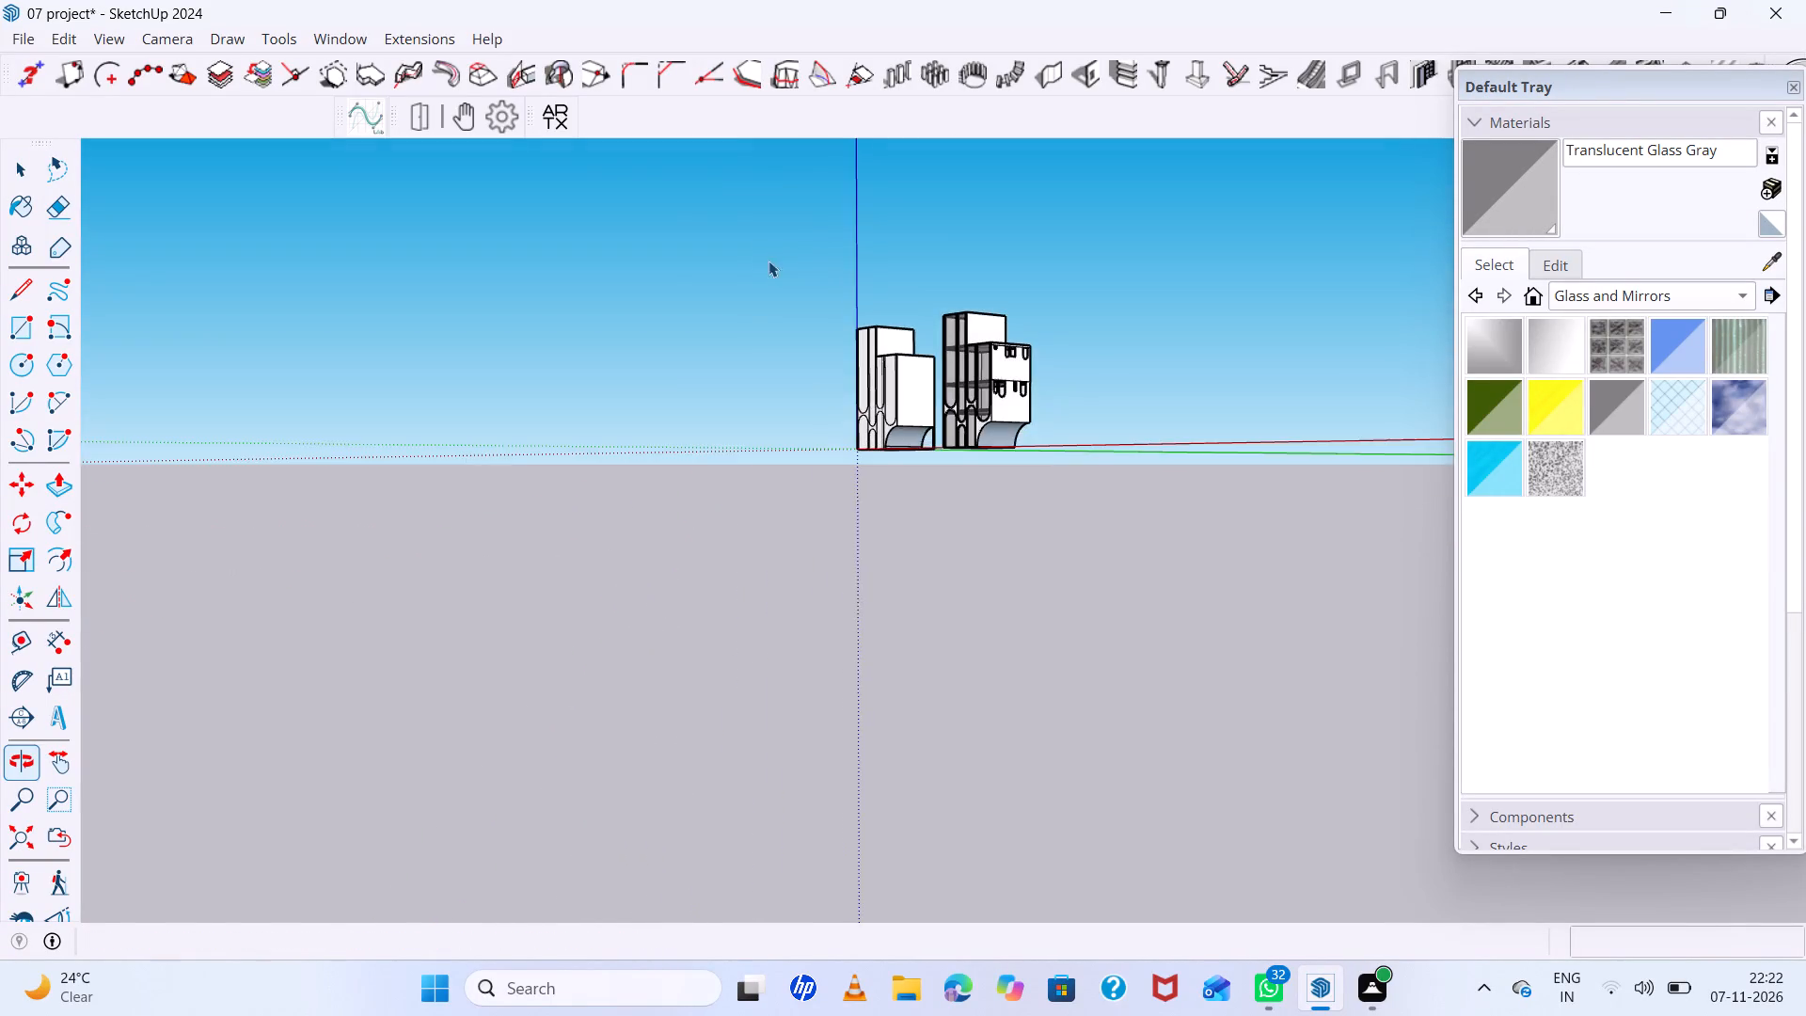
scroll(914, 355, "up", 6)
left_click_drag(907, 312, 802, 502)
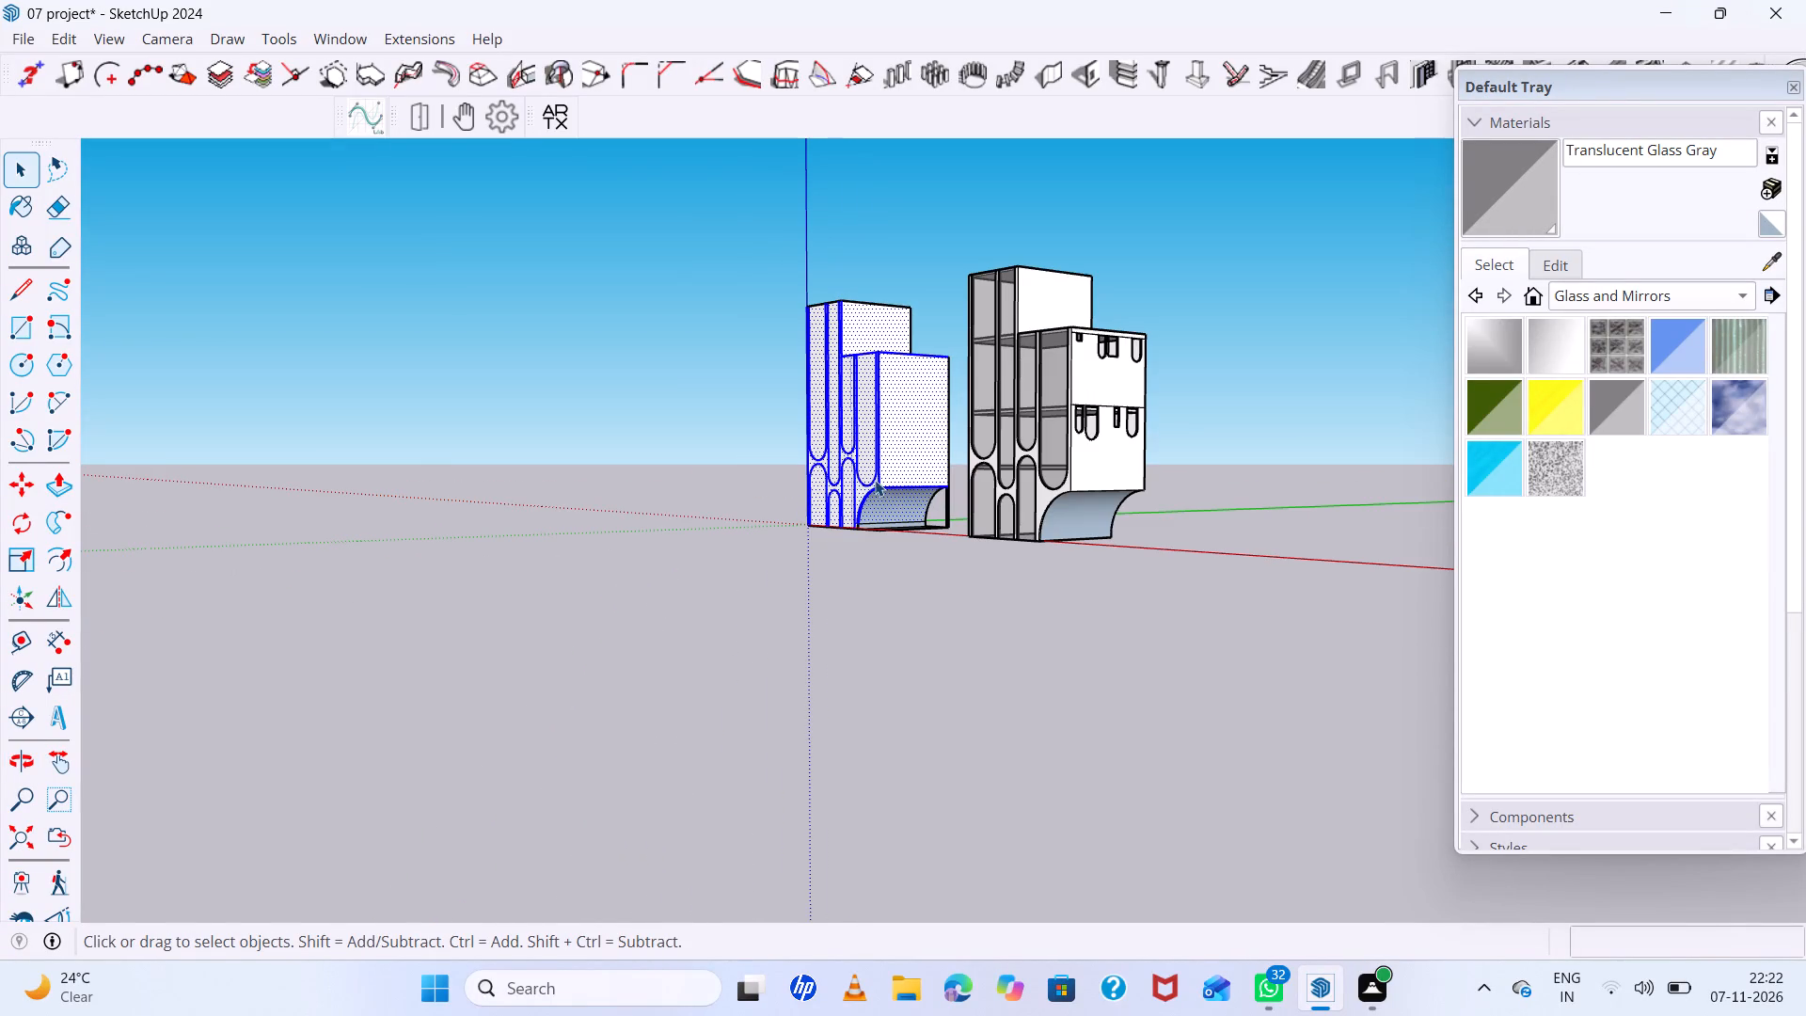
triple_click(935, 444)
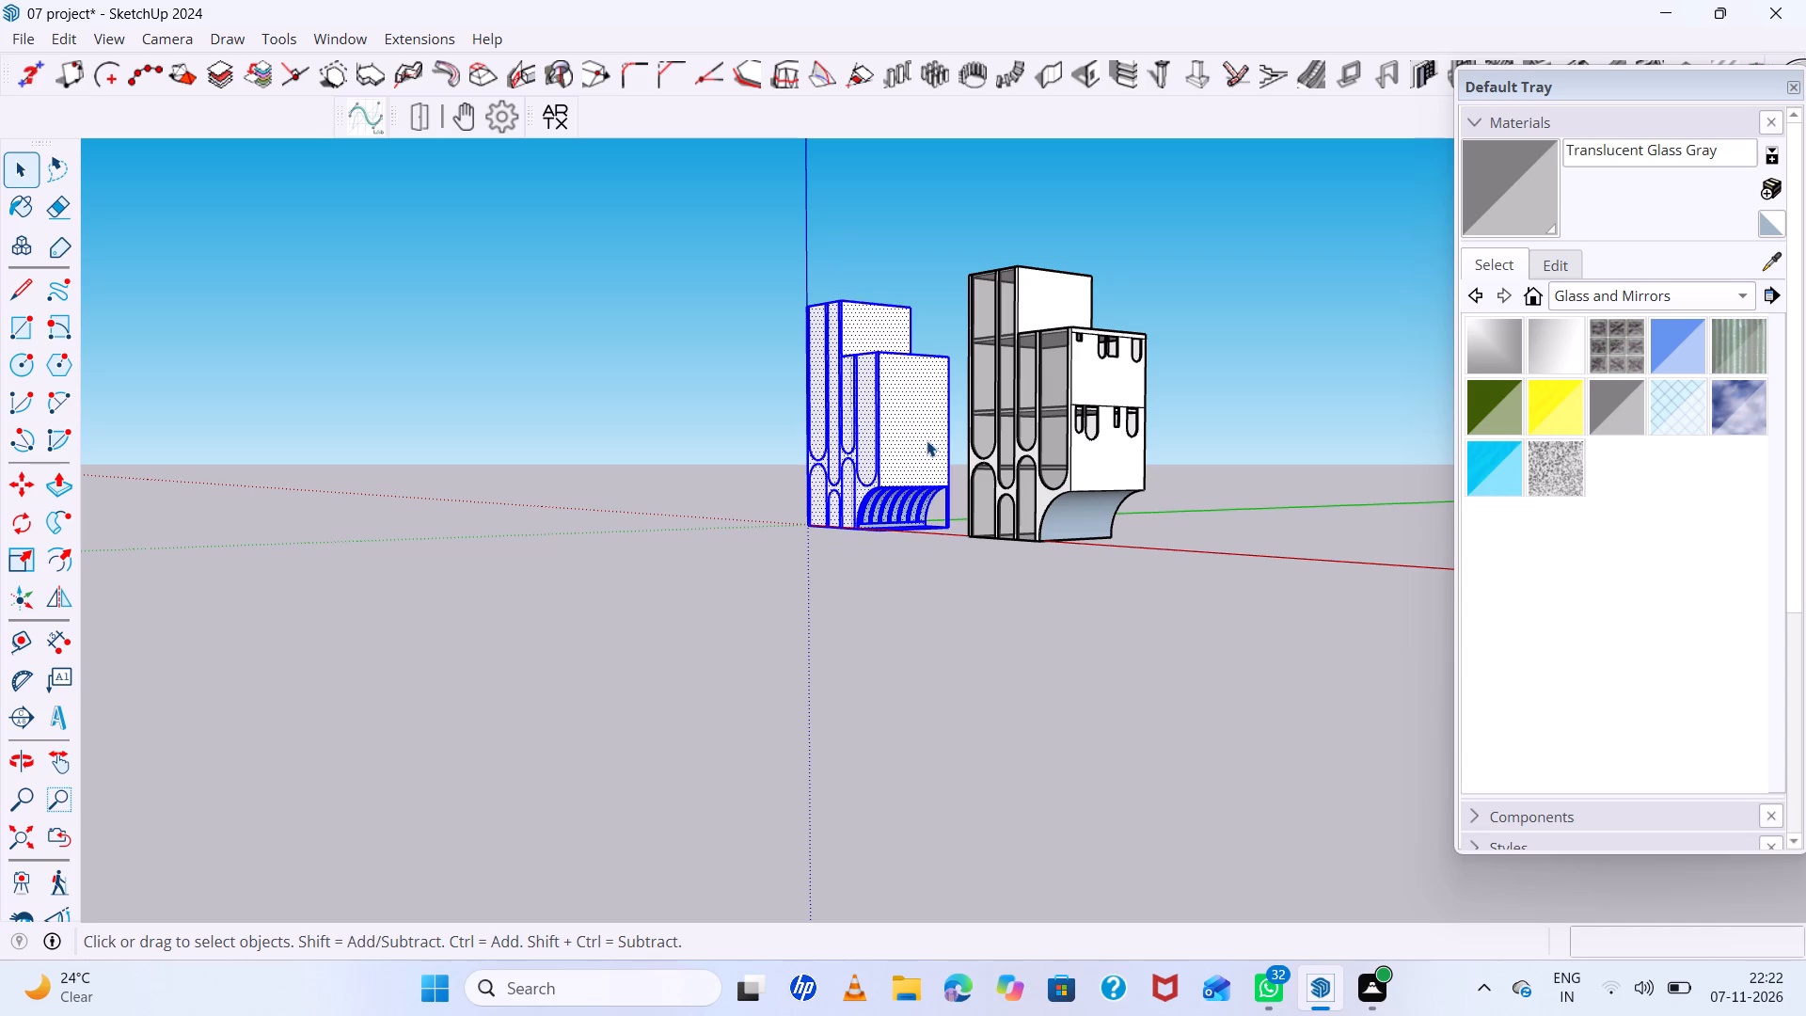
key("Delete")
Examine the remaining building's glazed front and the lower row of openings in its side wall.
scroll(891, 402, "down", 6)
middle_click_drag(1070, 478, 1264, 552)
scroll(1026, 383, "up", 12)
middle_click_drag(1068, 527, 1228, 554)
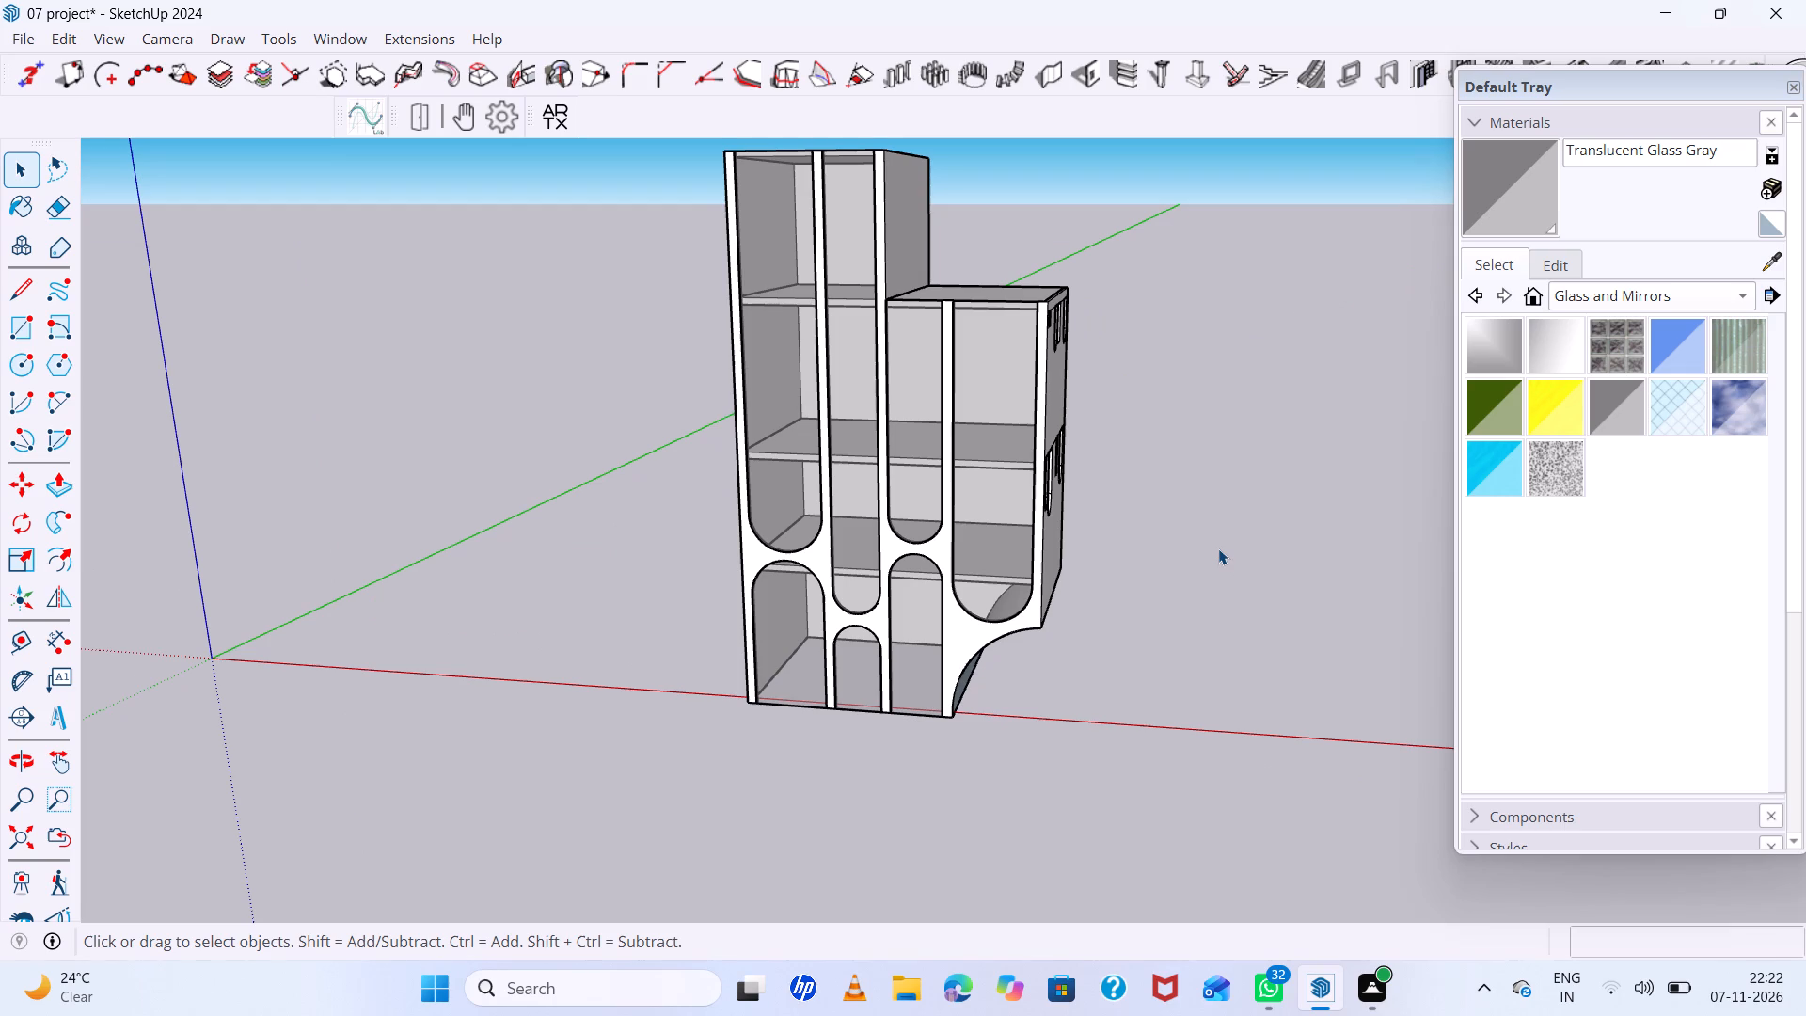
scroll(1177, 495, "down", 1)
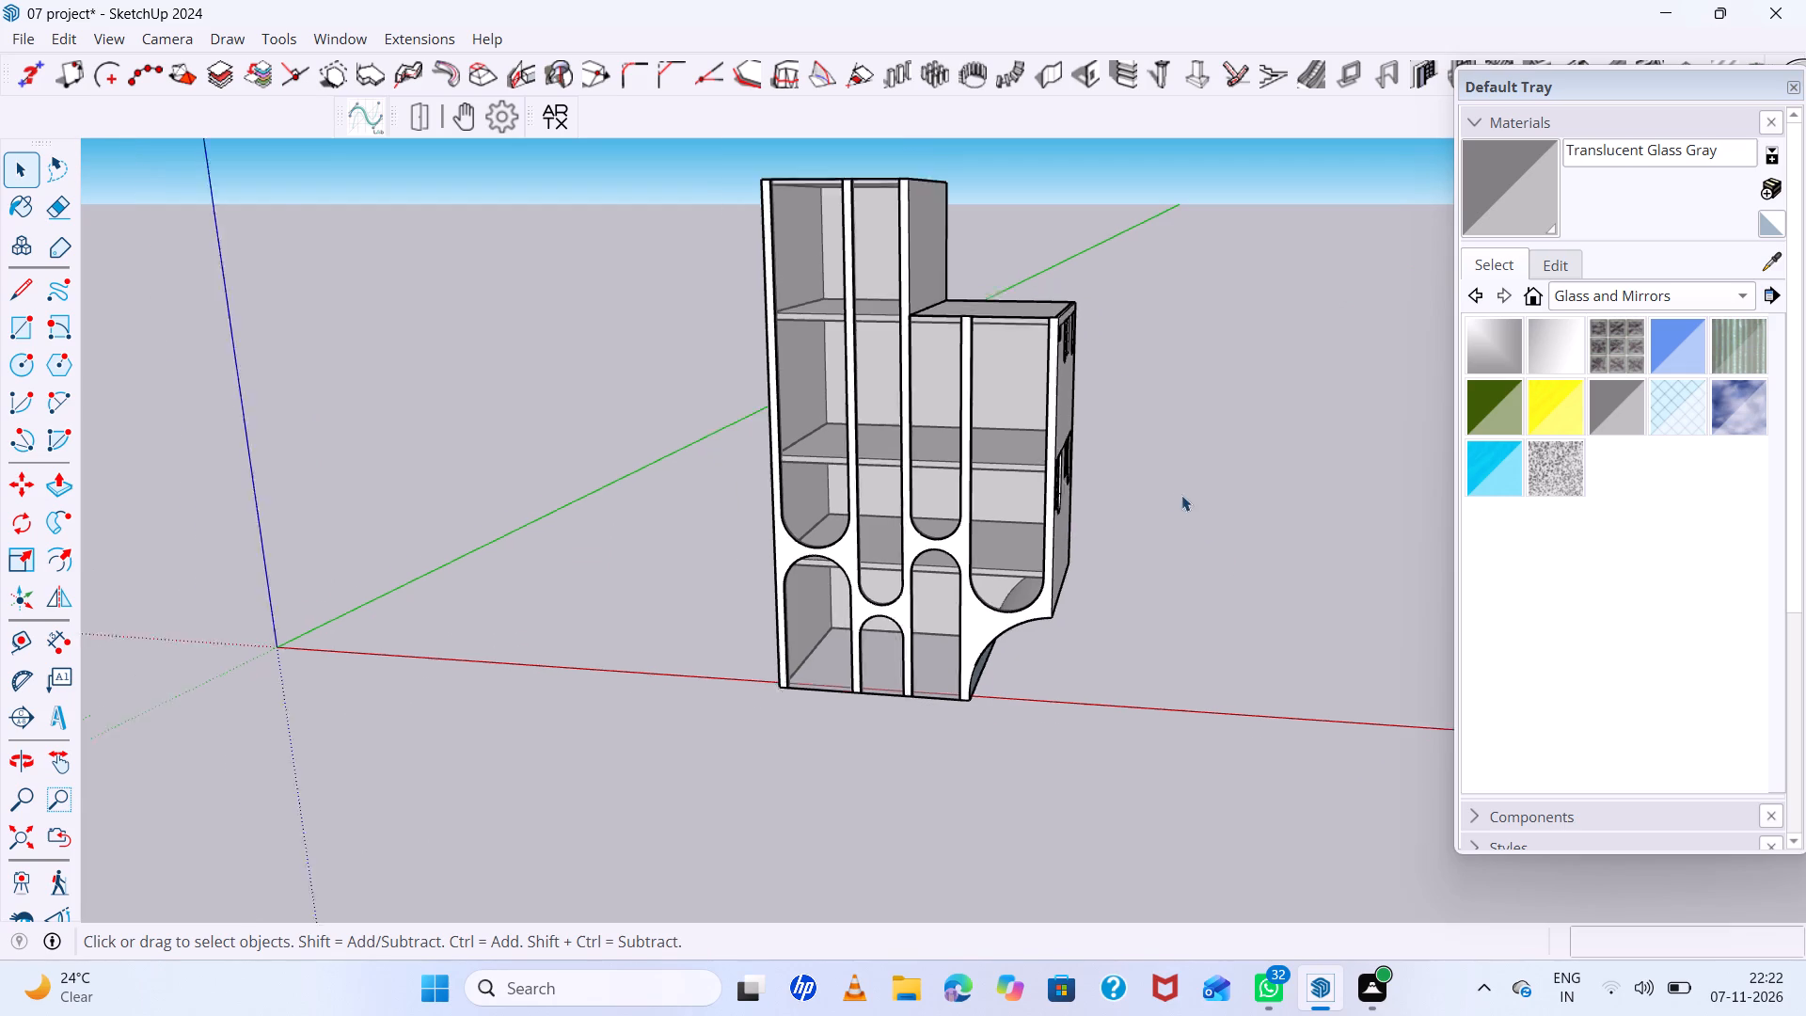
scroll(1181, 495, "down", 2)
middle_click_drag(1097, 448, 614, 405)
scroll(1143, 433, "up", 6)
scroll(868, 579, "up", 4)
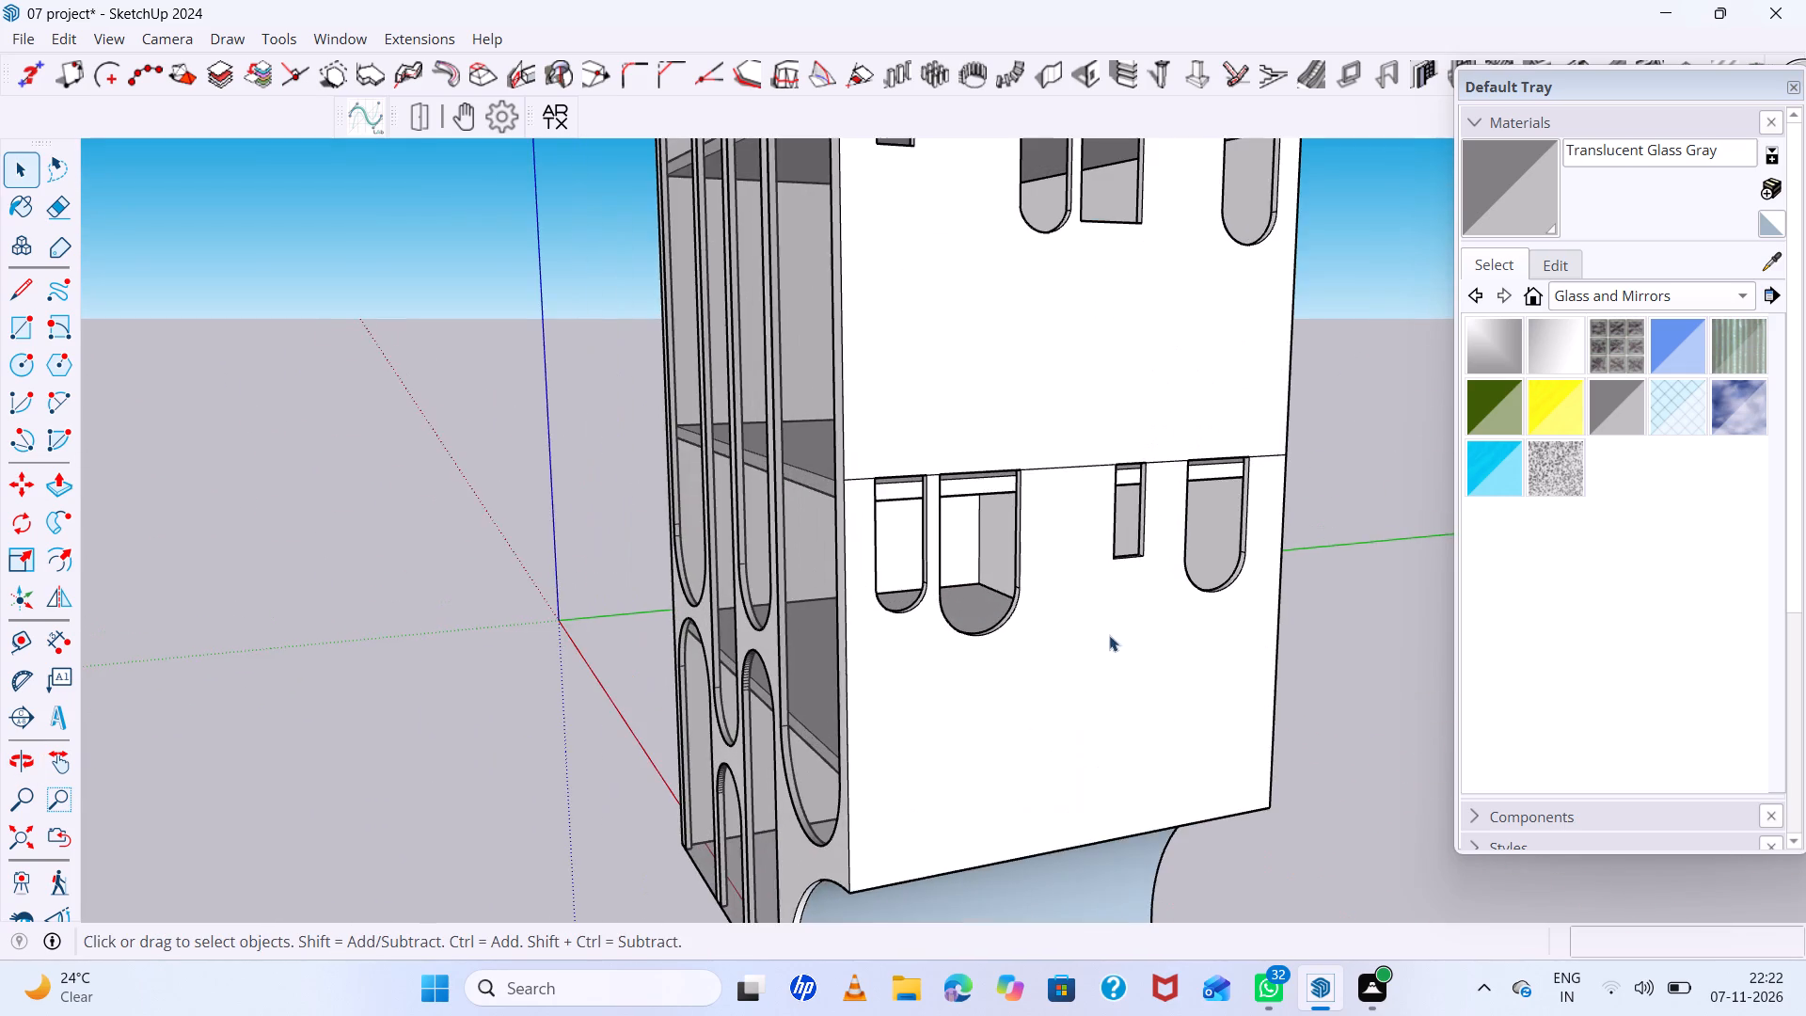
middle_click_drag(1109, 632, 789, 590)
scroll(670, 509, "up", 5)
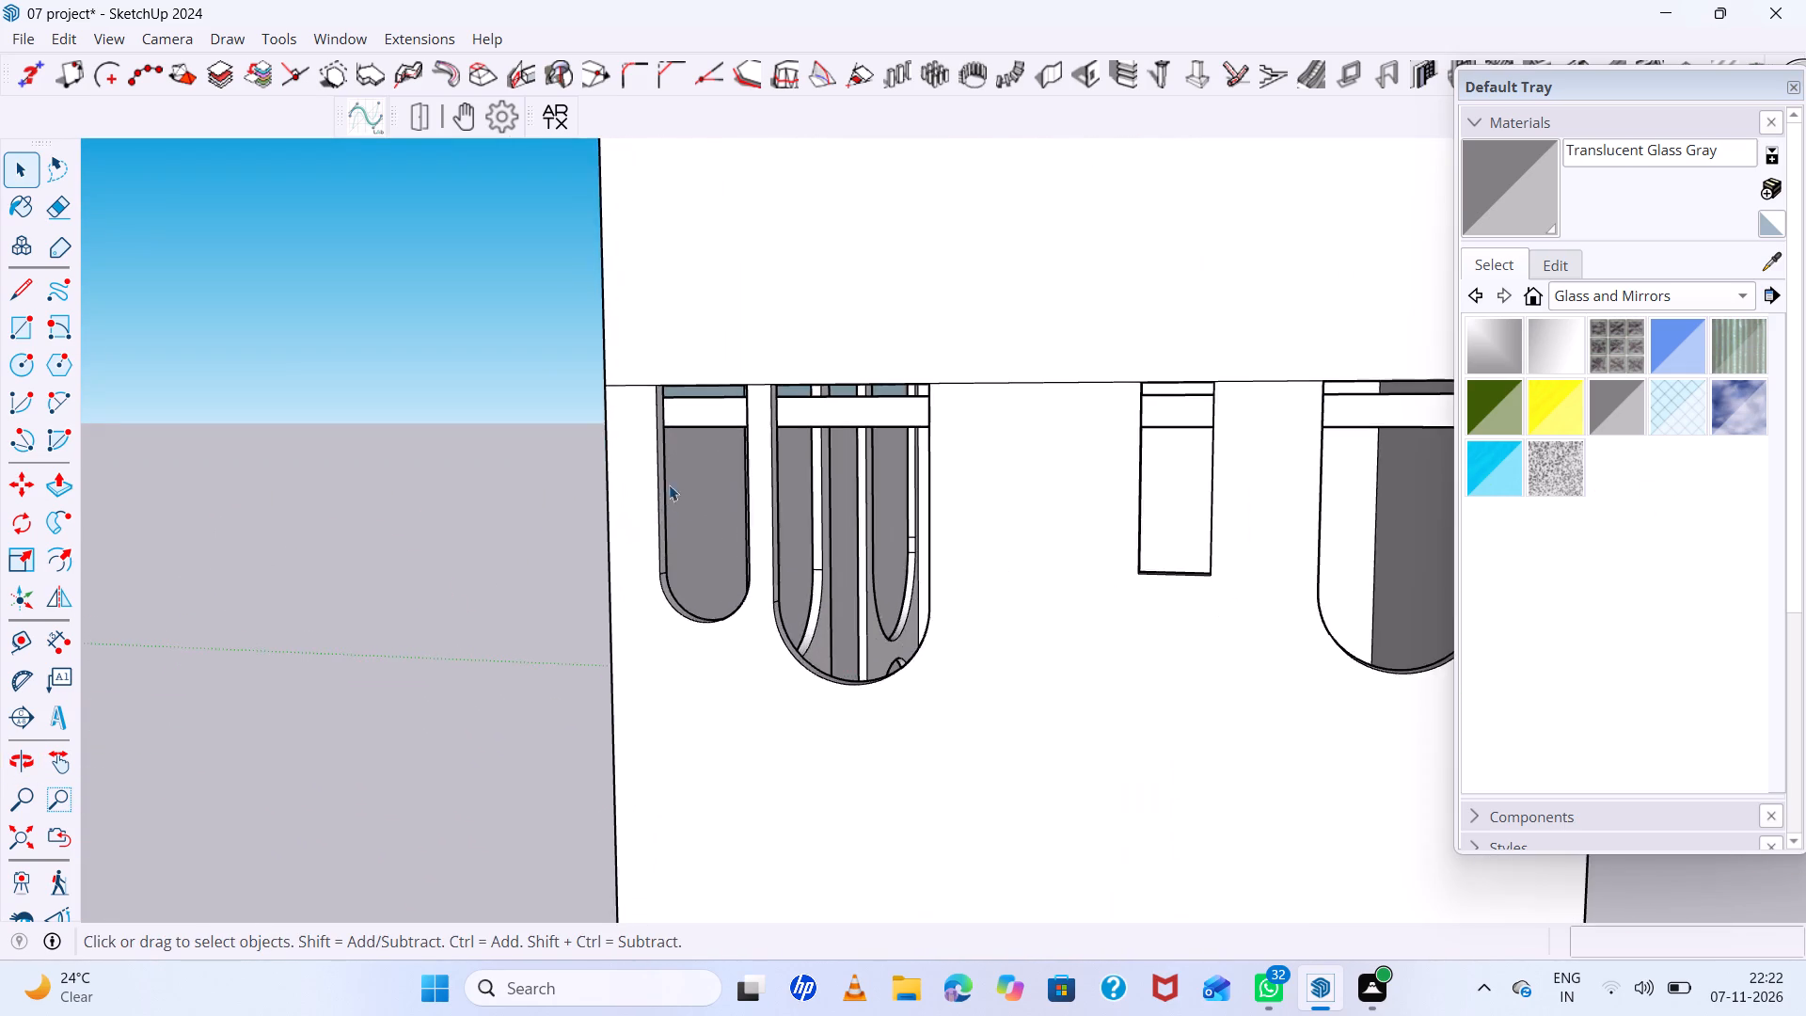
scroll(669, 484, "up", 5)
middle_click_drag(772, 444, 928, 392)
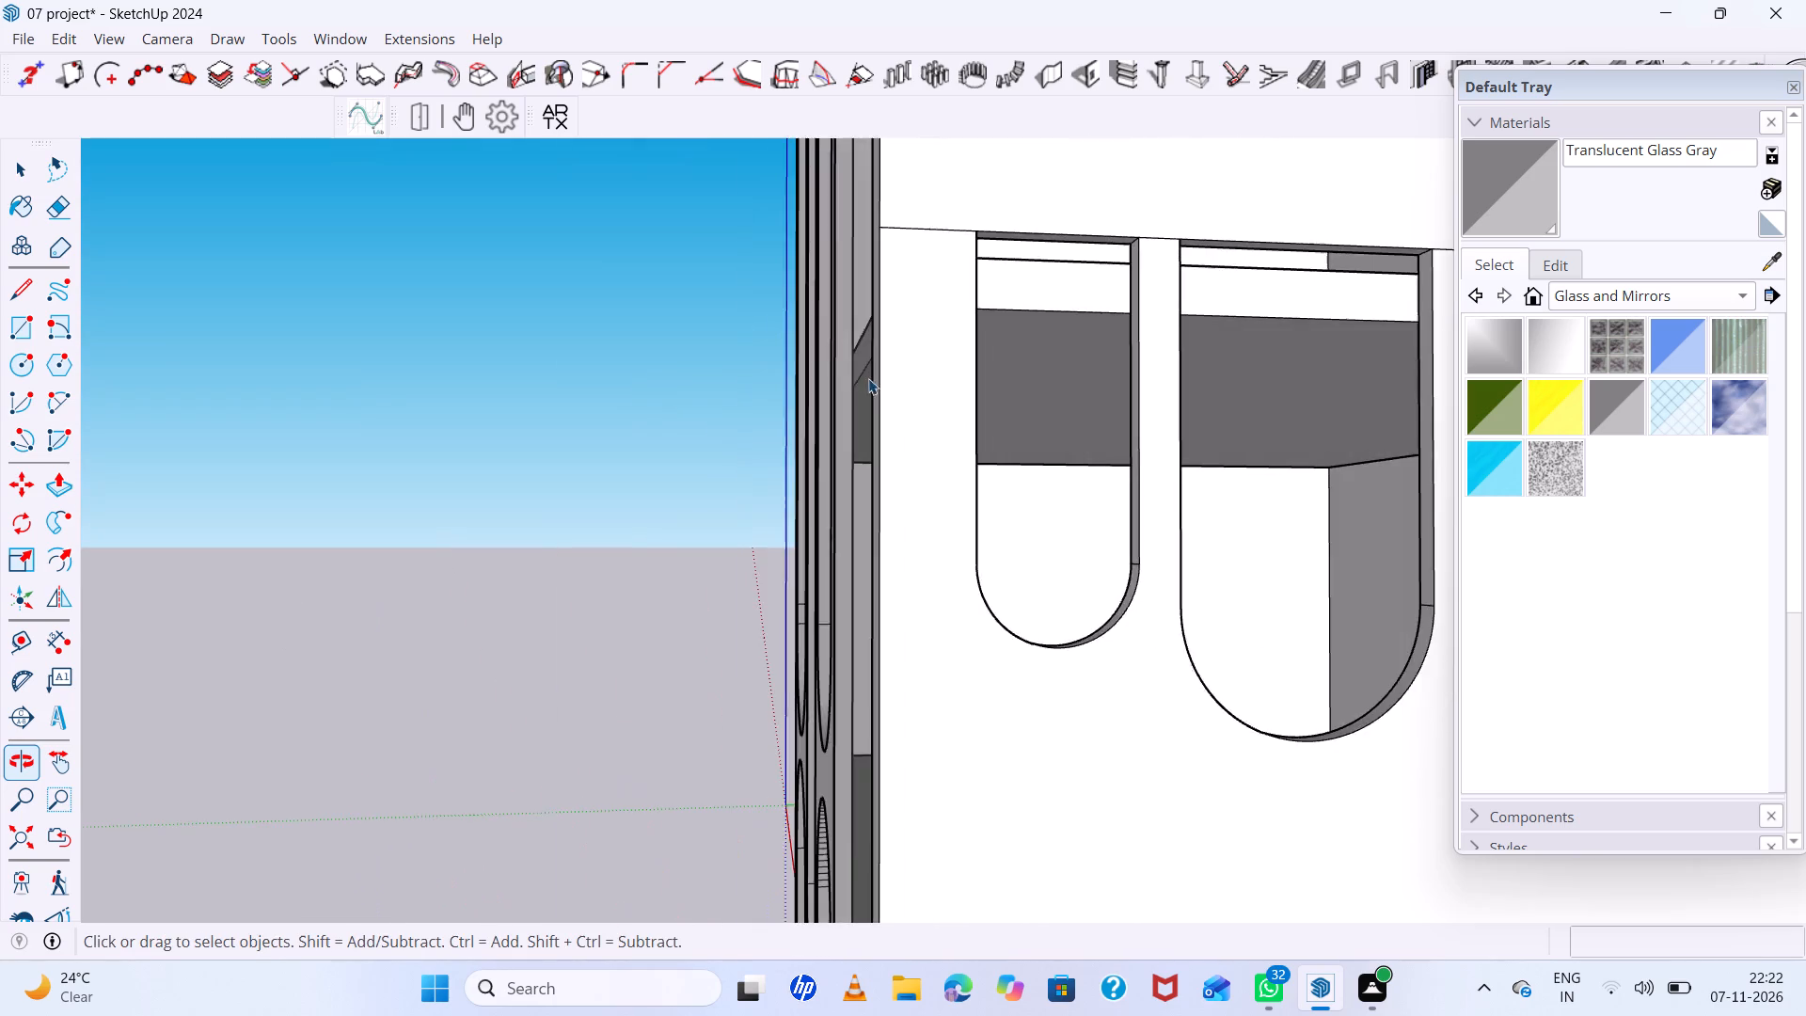
scroll(827, 361, "down", 13)
middle_click_drag(948, 452, 1060, 619)
scroll(1003, 482, "up", 11)
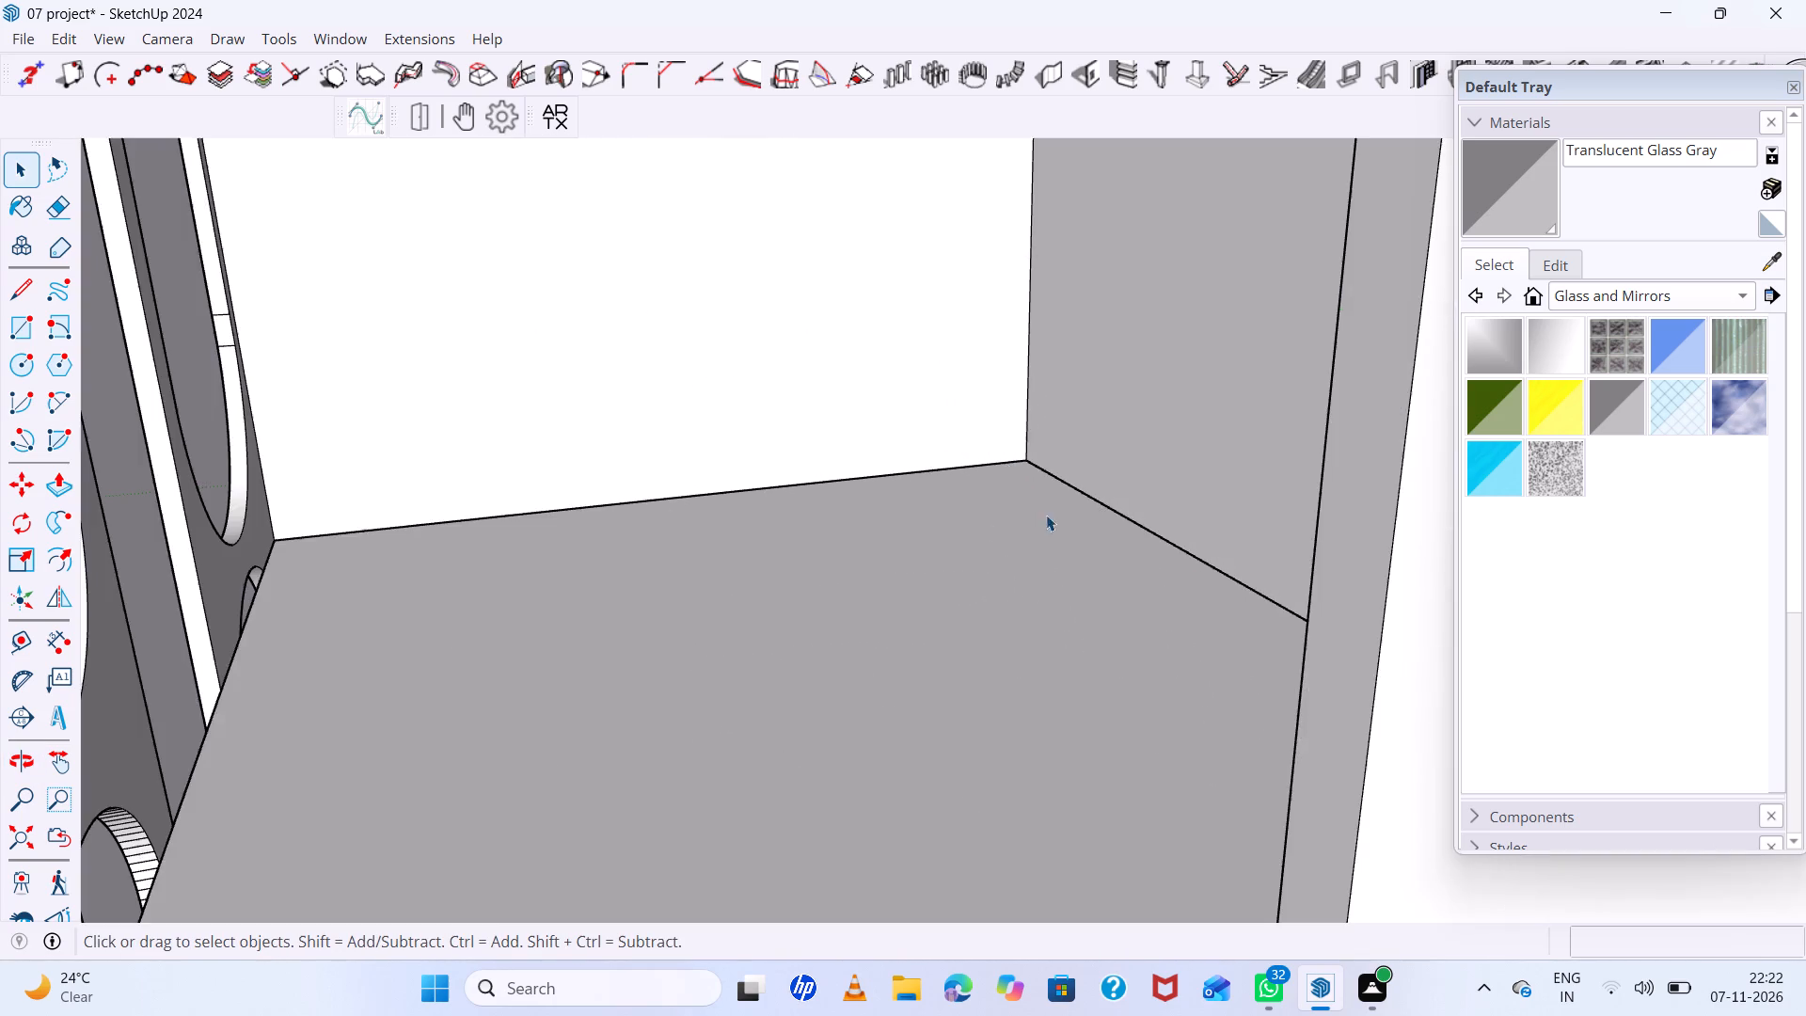
scroll(1028, 504, "down", 6)
scroll(1100, 615, "up", 5)
scroll(1007, 561, "up", 5)
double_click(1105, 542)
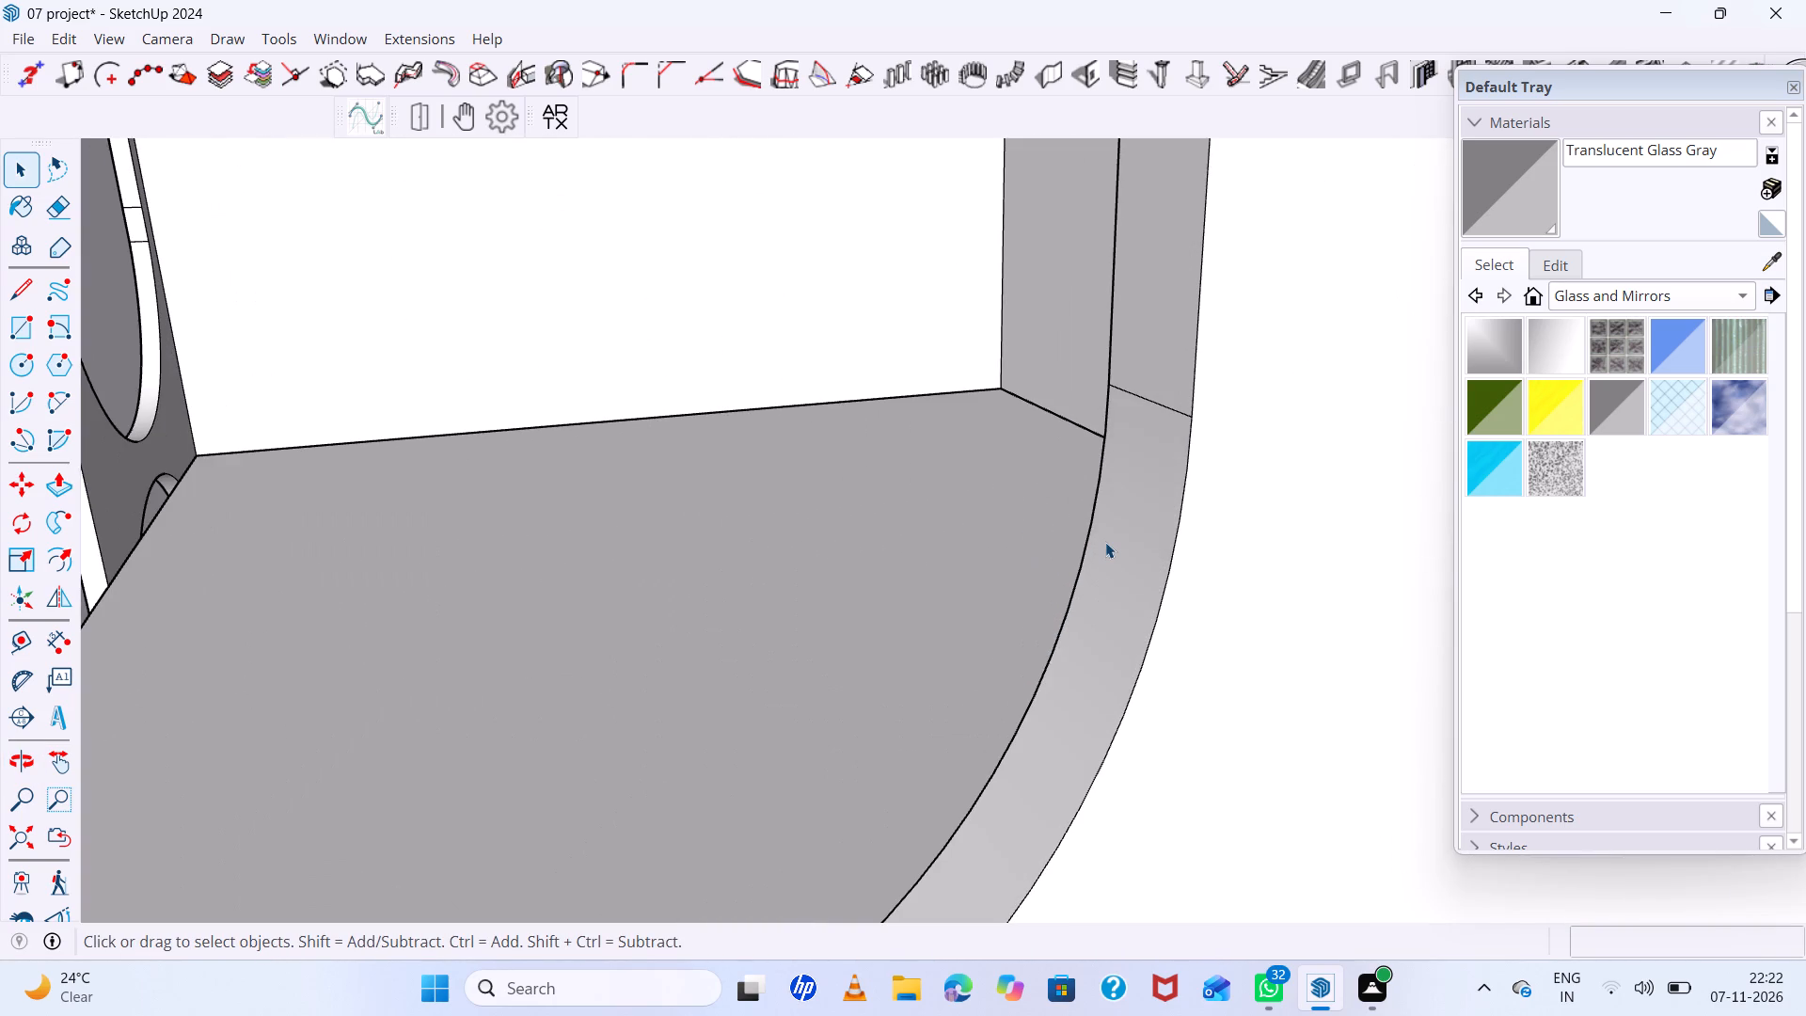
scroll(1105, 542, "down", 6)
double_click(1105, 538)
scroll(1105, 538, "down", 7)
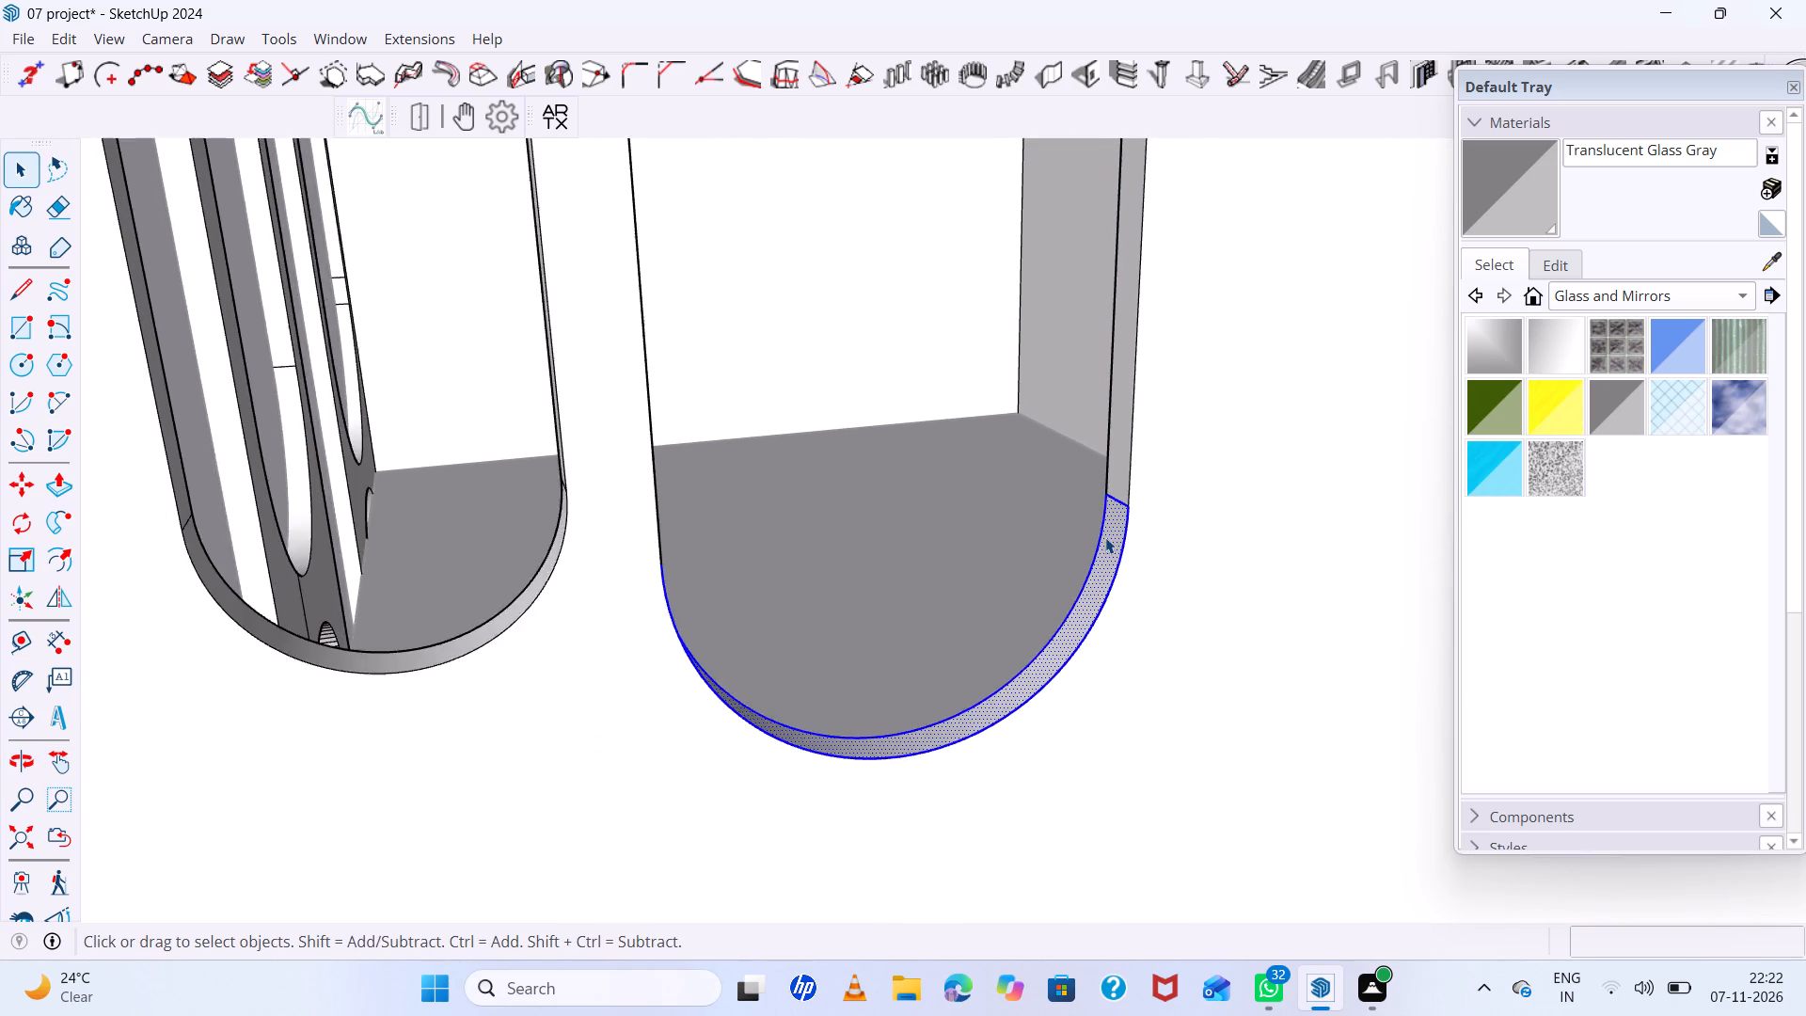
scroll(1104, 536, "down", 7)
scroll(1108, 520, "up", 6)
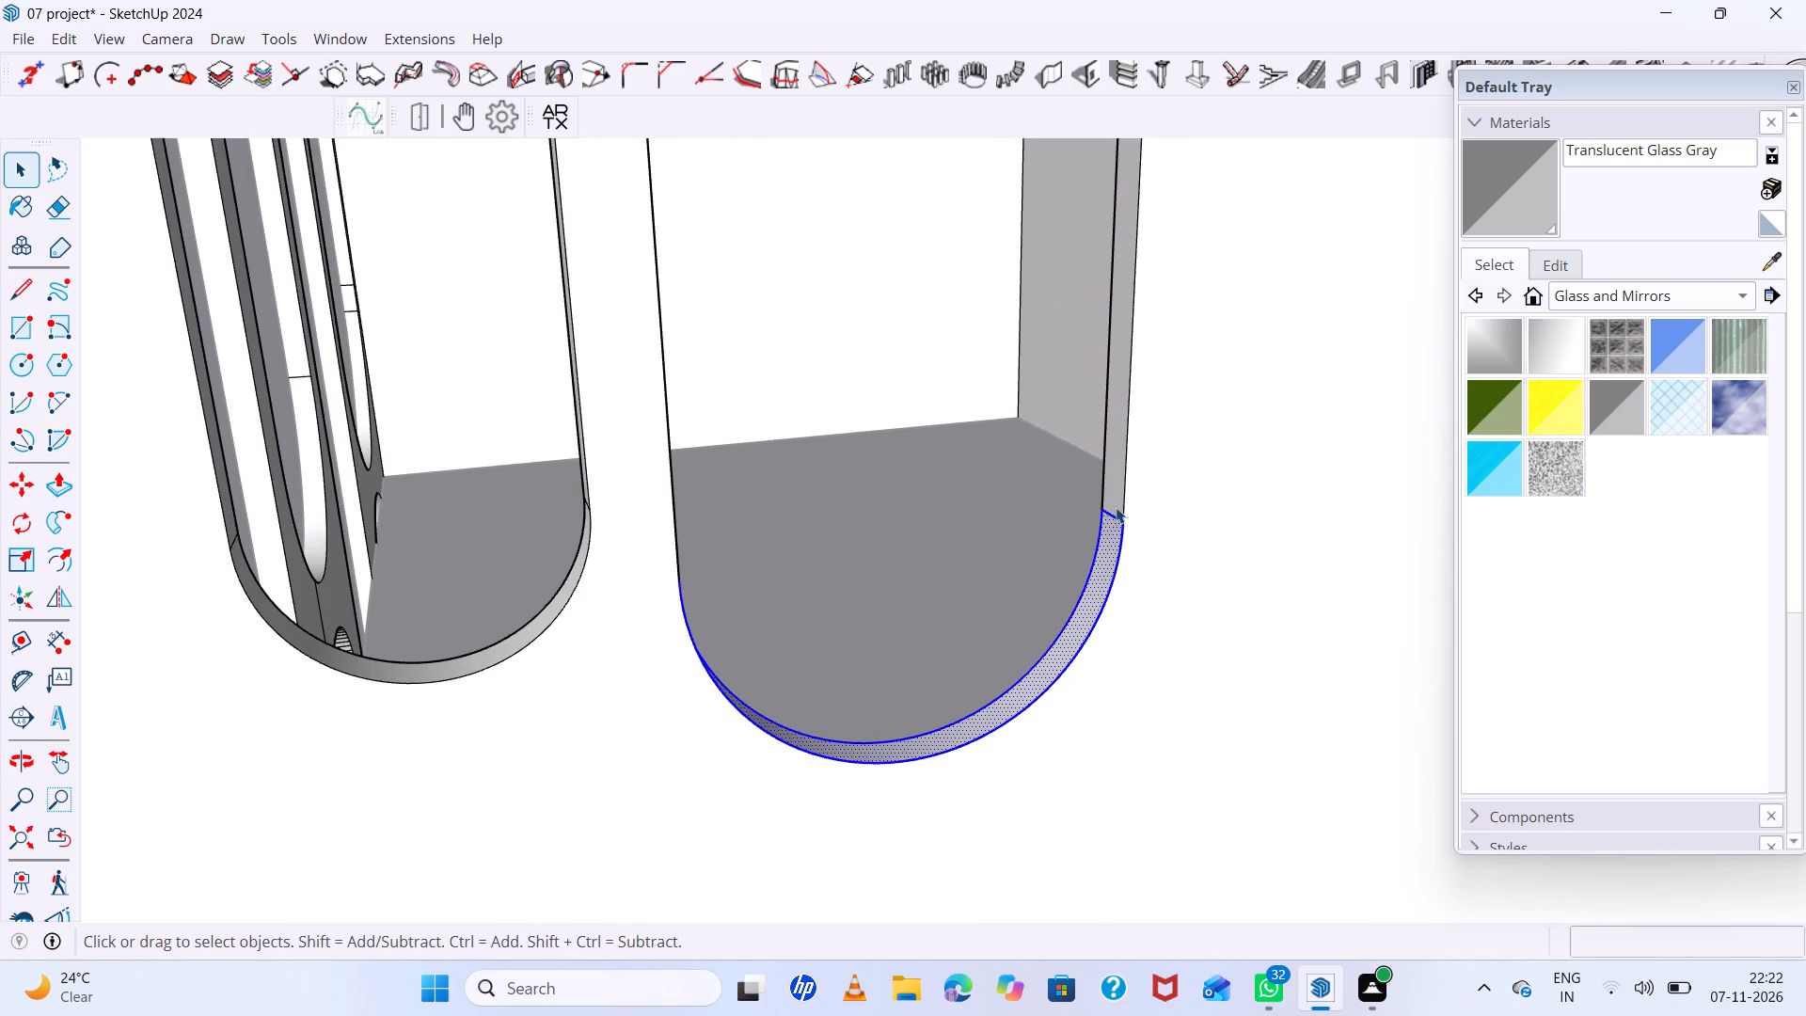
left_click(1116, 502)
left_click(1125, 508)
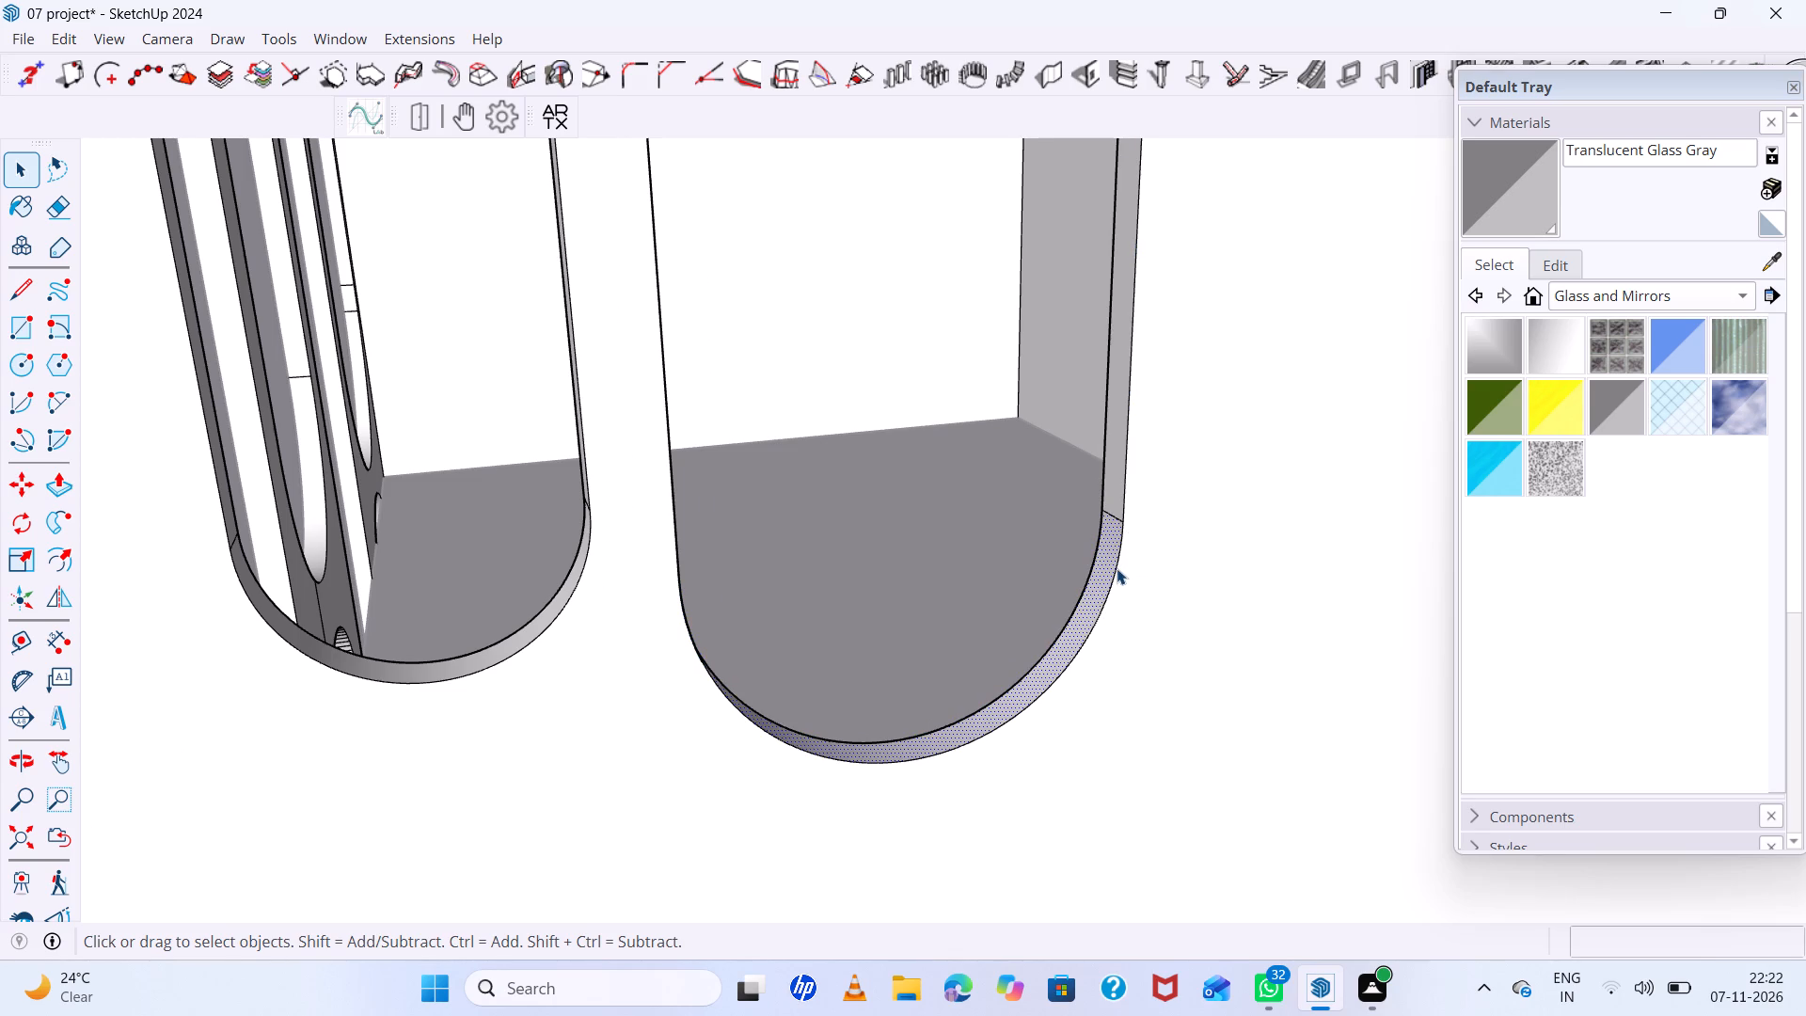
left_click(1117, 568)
Copy the outer side edges and bottom arc of the lower side wall's widest arched opening to empty space beside the building.
left_click(1124, 492)
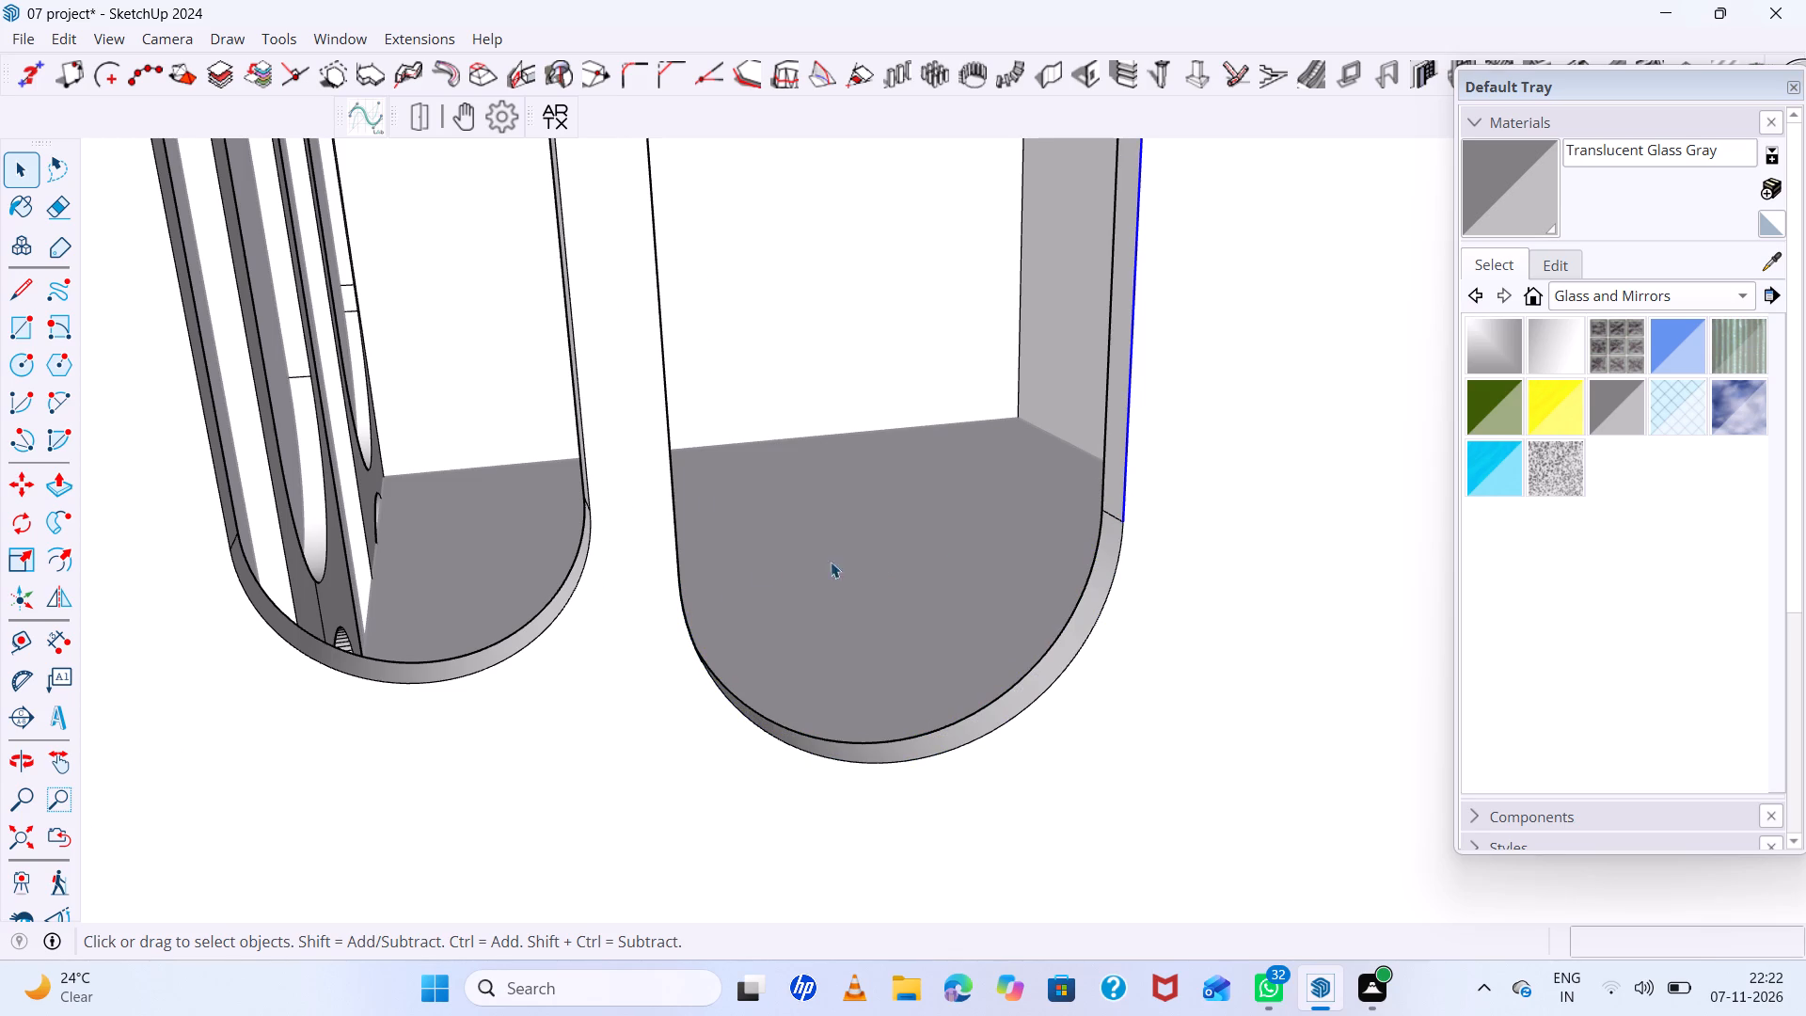
scroll(697, 564, "down", 3)
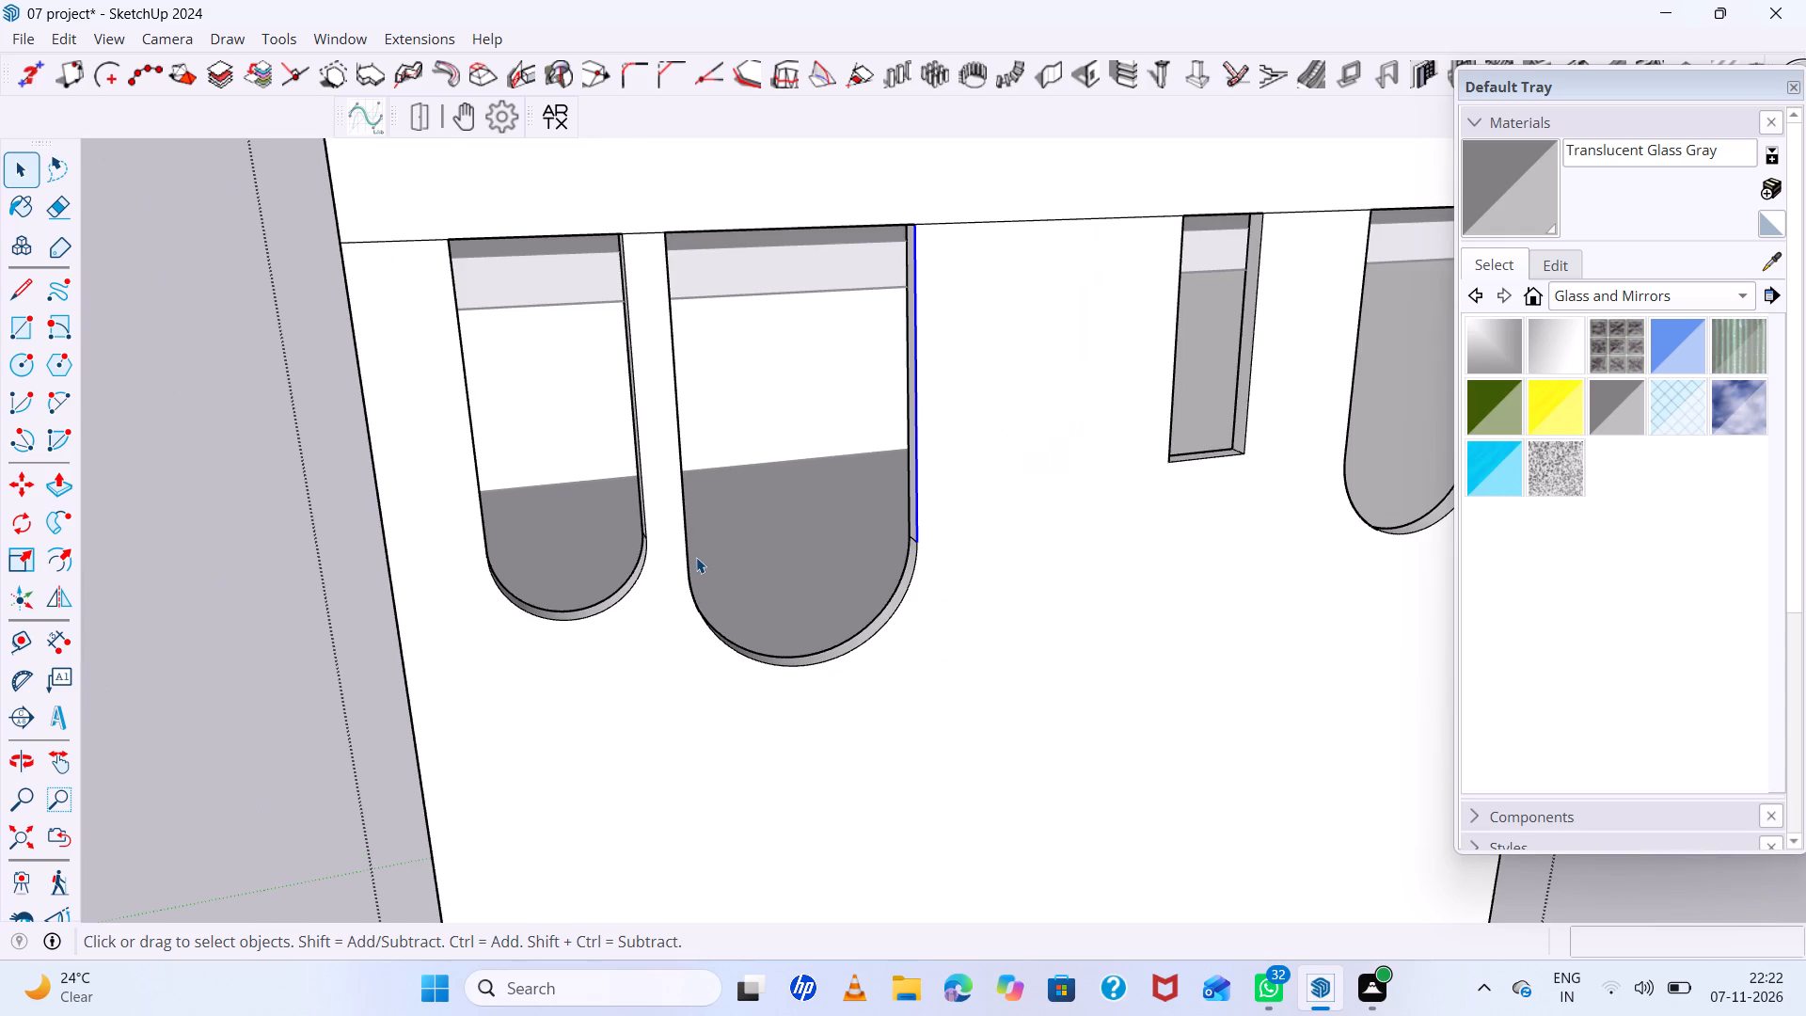
scroll(696, 557, "down", 5)
scroll(696, 557, "up", 4)
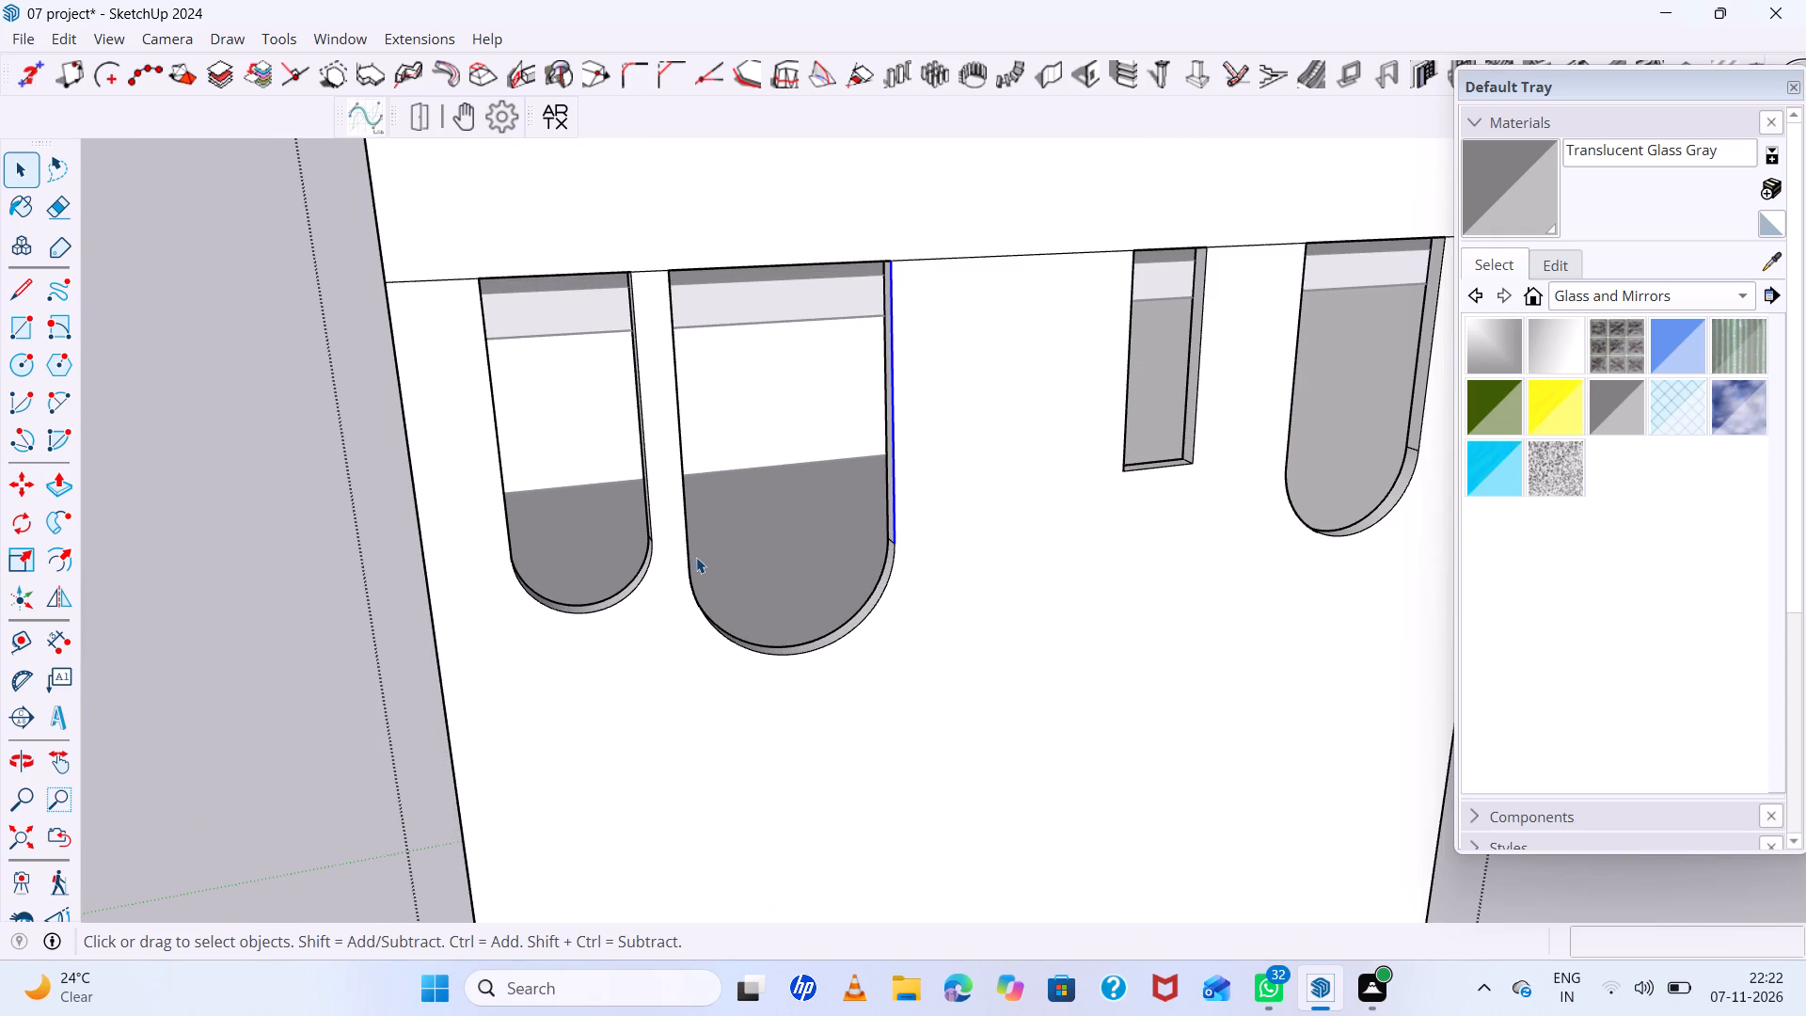
scroll(696, 557, "up", 1)
scroll(696, 557, "down", 6)
scroll(693, 611, "up", 5)
scroll(792, 582, "up", 4)
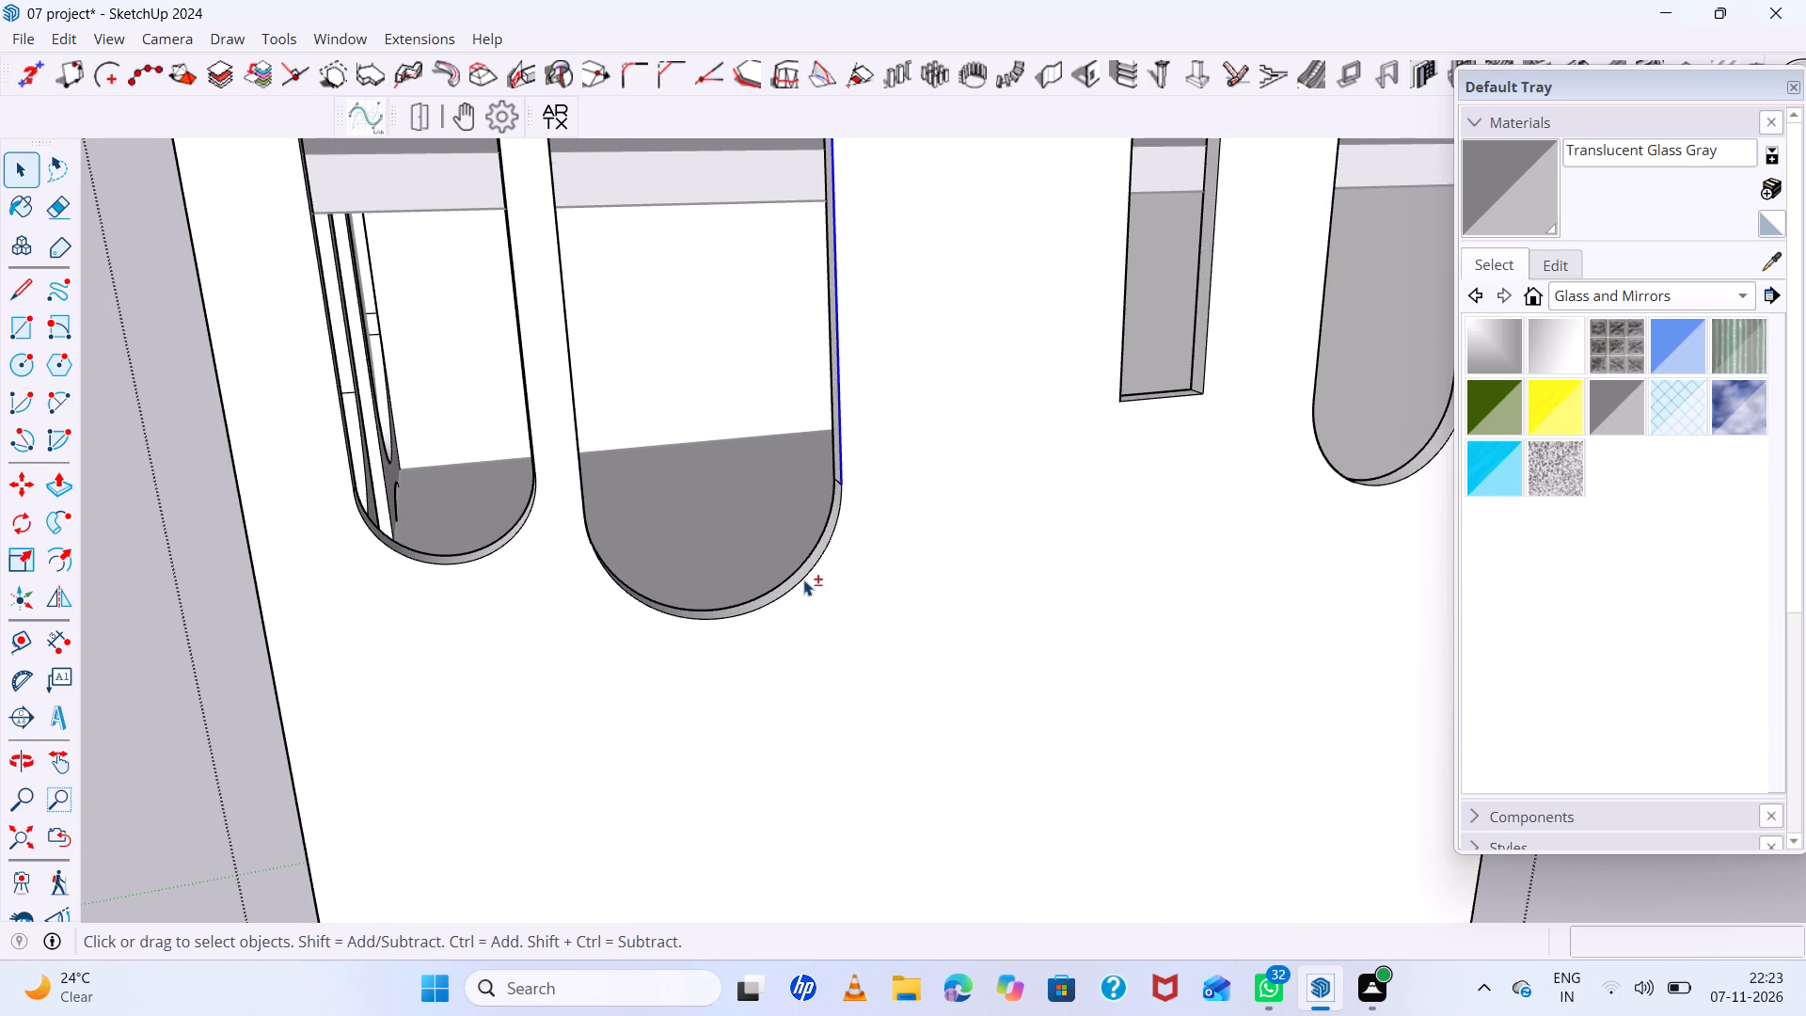
left_click(803, 574, "shift")
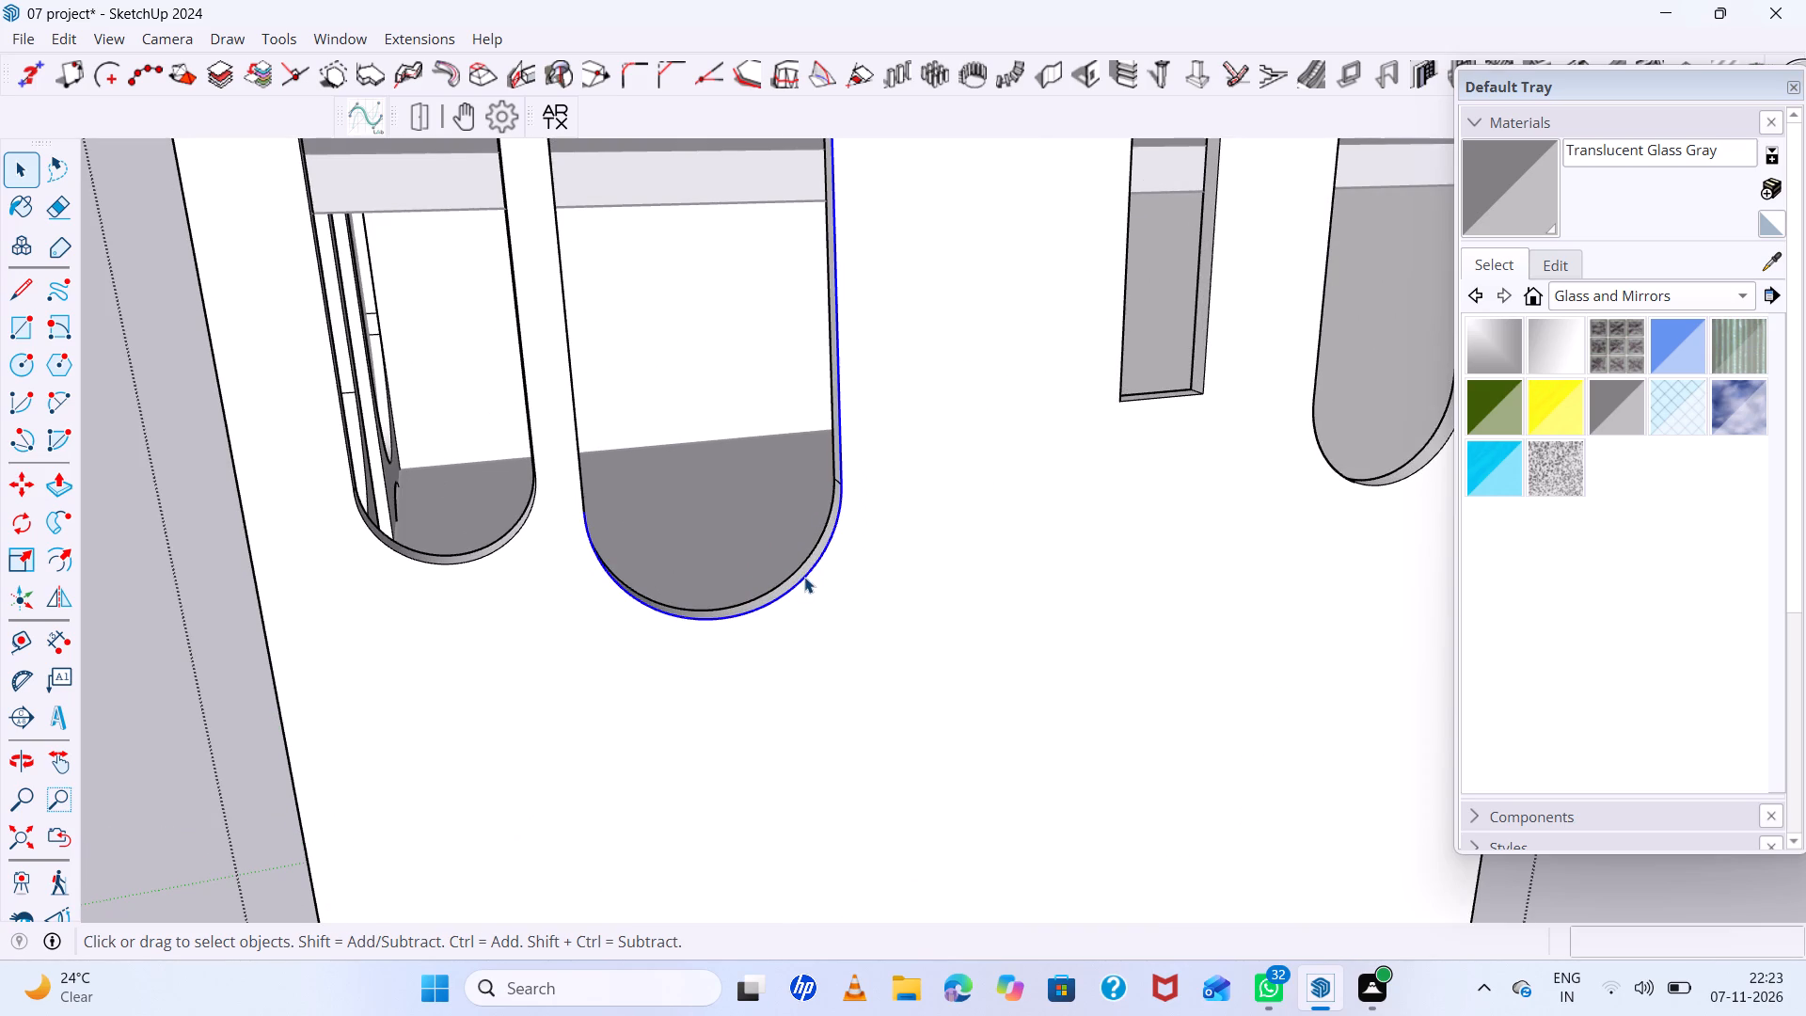
scroll(578, 480, "up", 10, "shift")
scroll(569, 509, "down", 5)
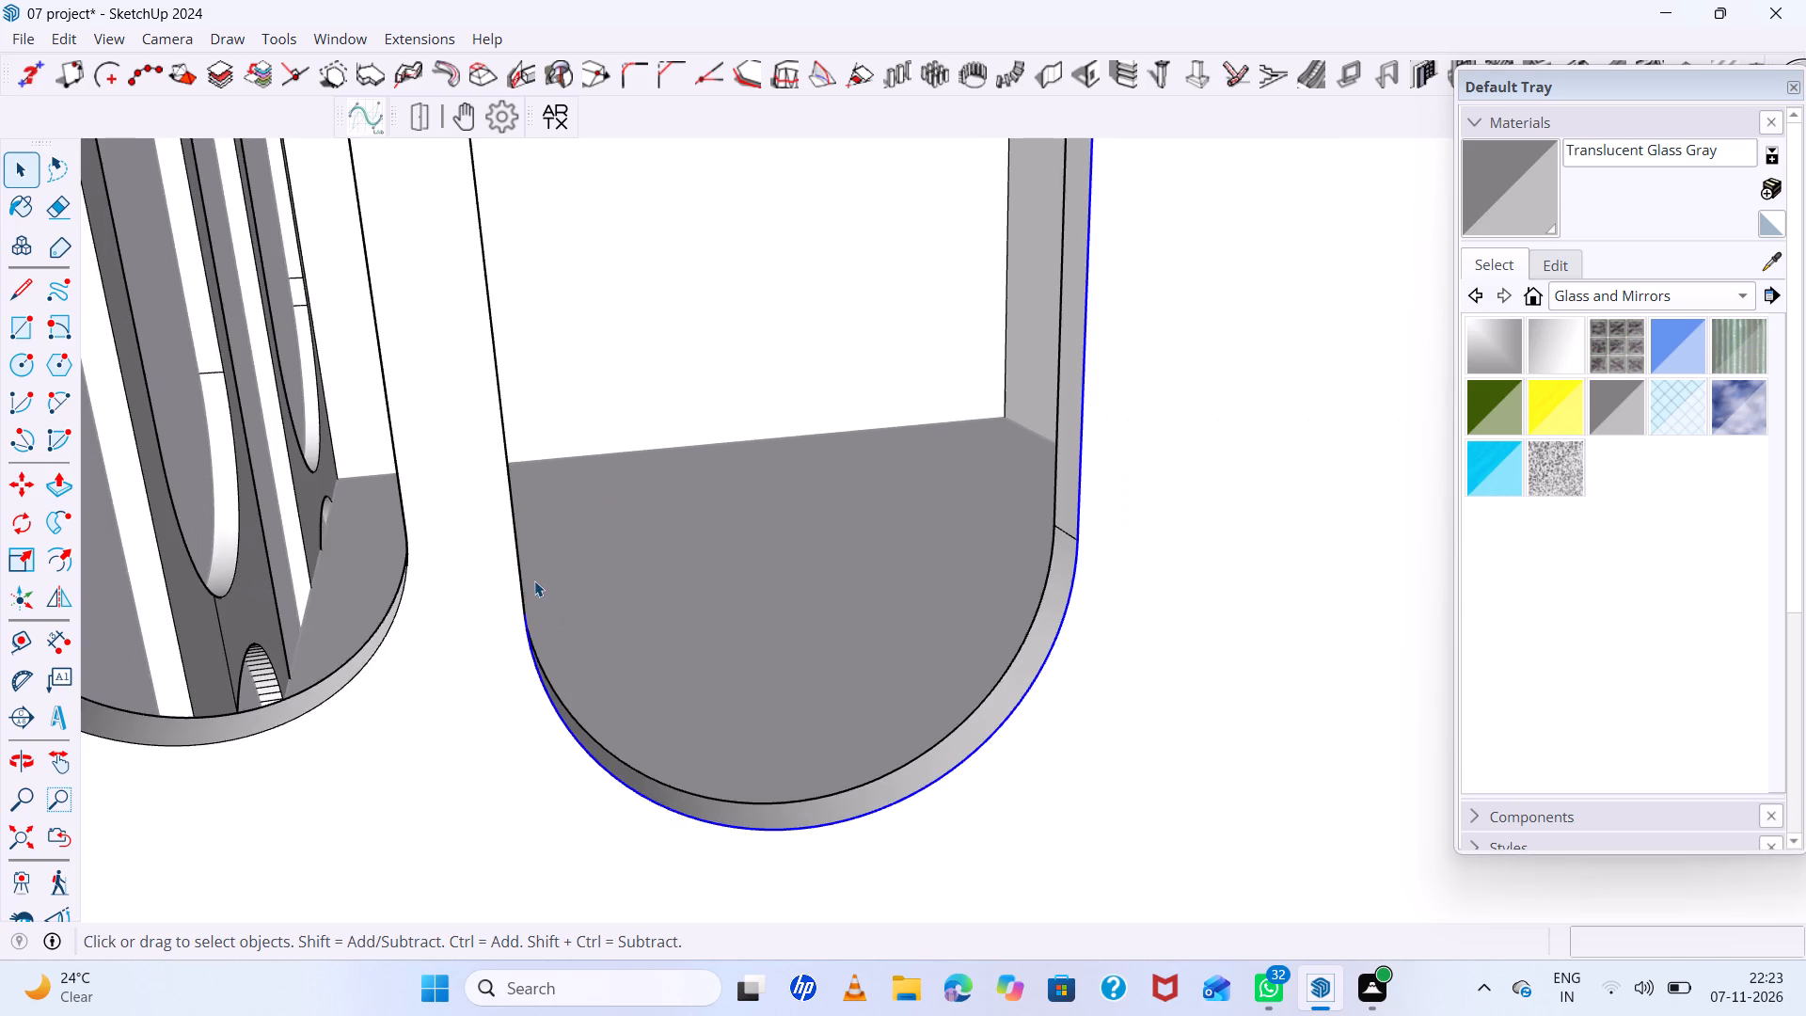
scroll(534, 580, "up", 5)
scroll(499, 613, "down", 6)
left_click(471, 639, "shift")
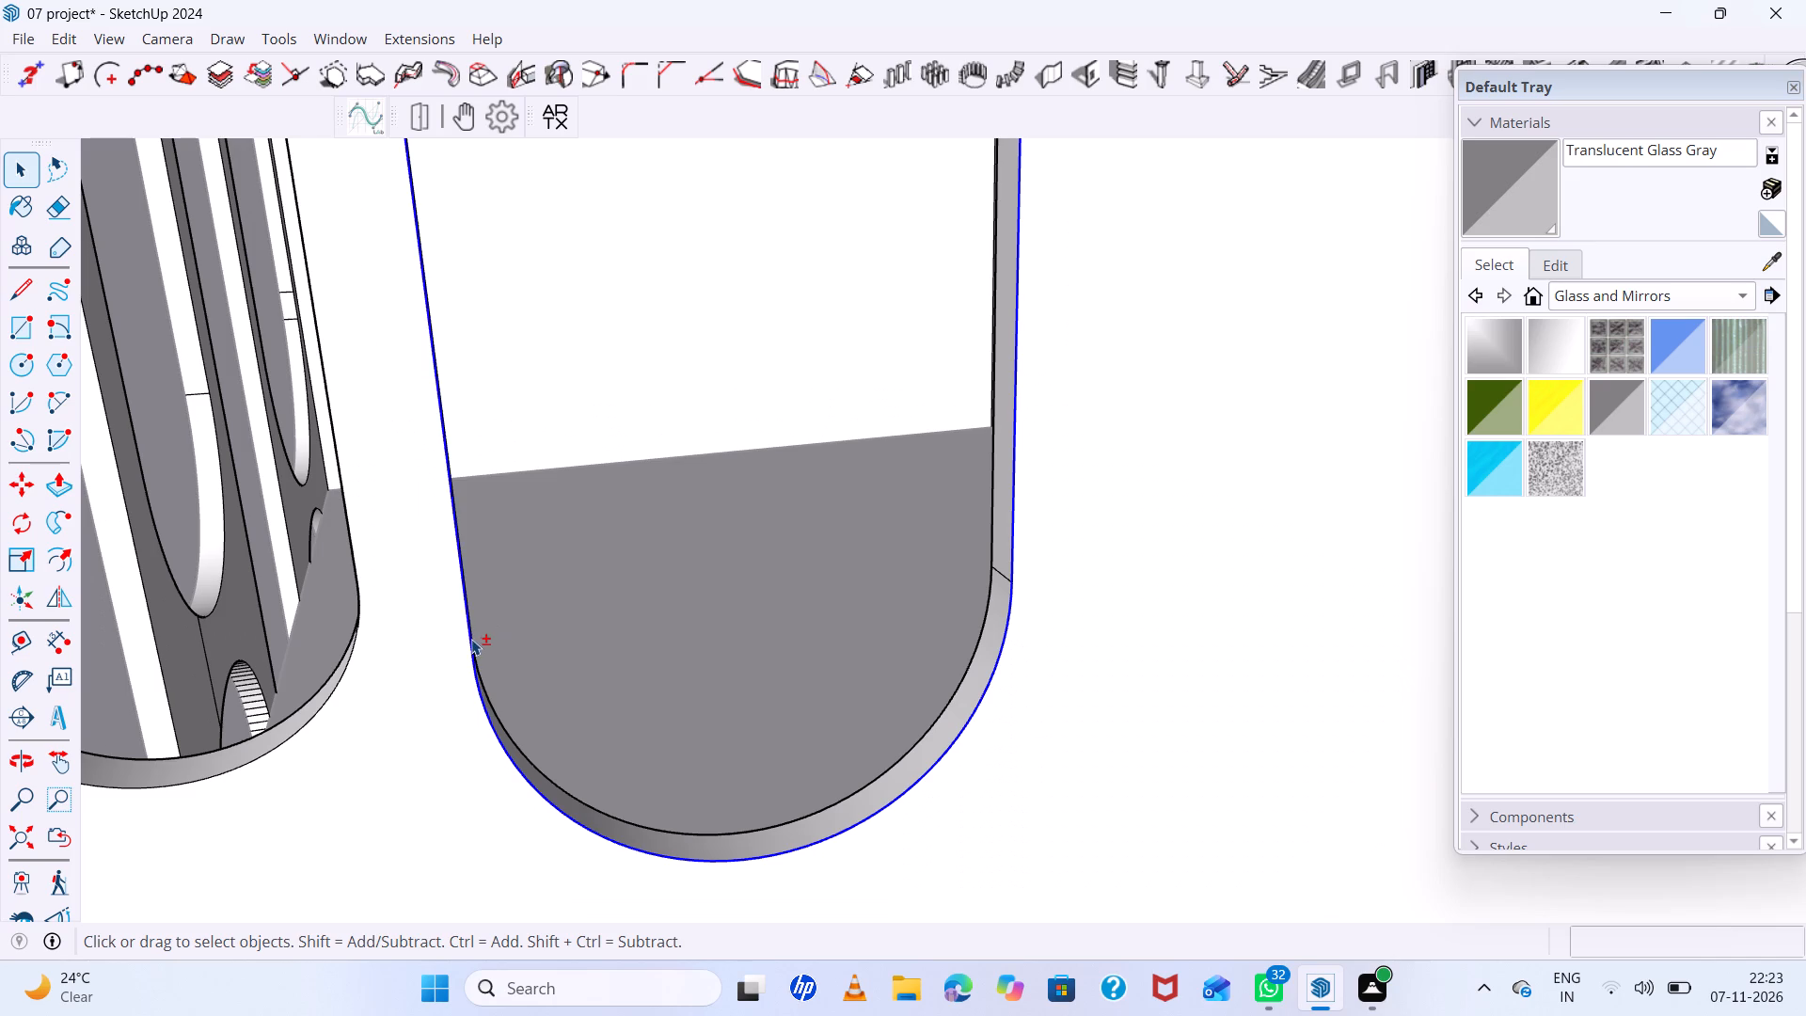
scroll(471, 639, "down", 6, "shift")
scroll(573, 627, "down", 6)
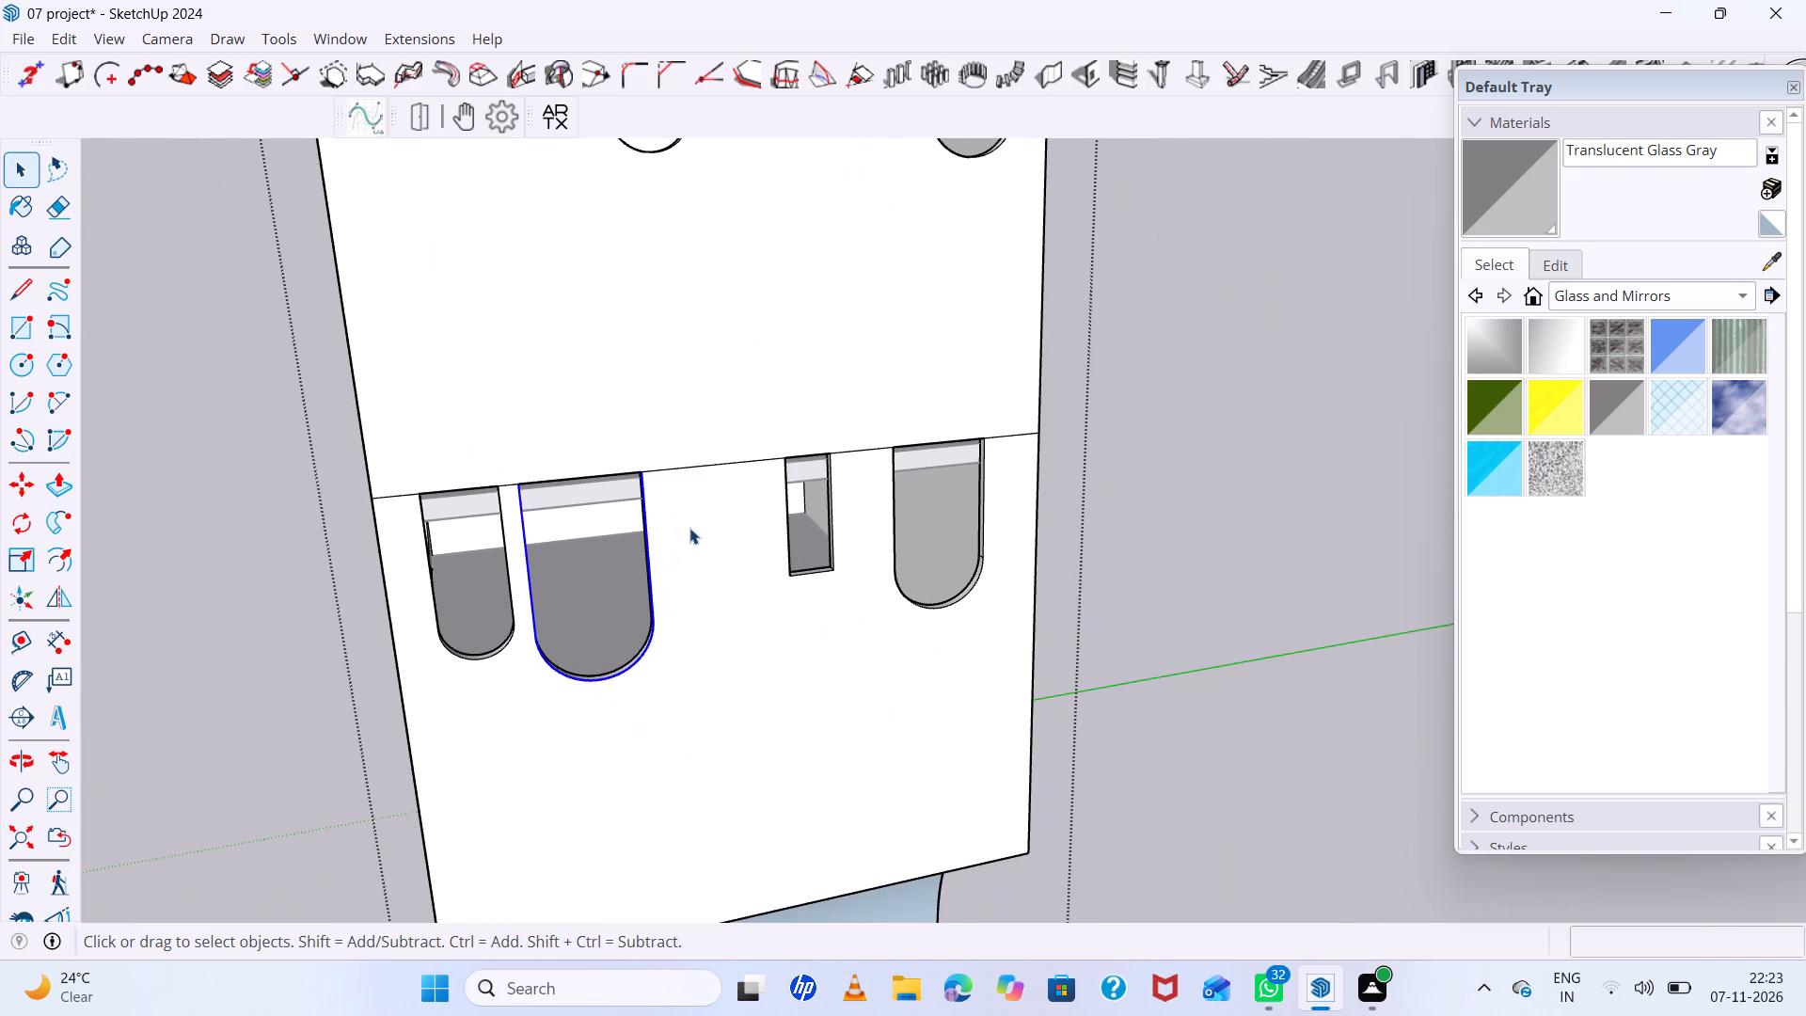
key("m")
left_click(641, 478, "ctrl")
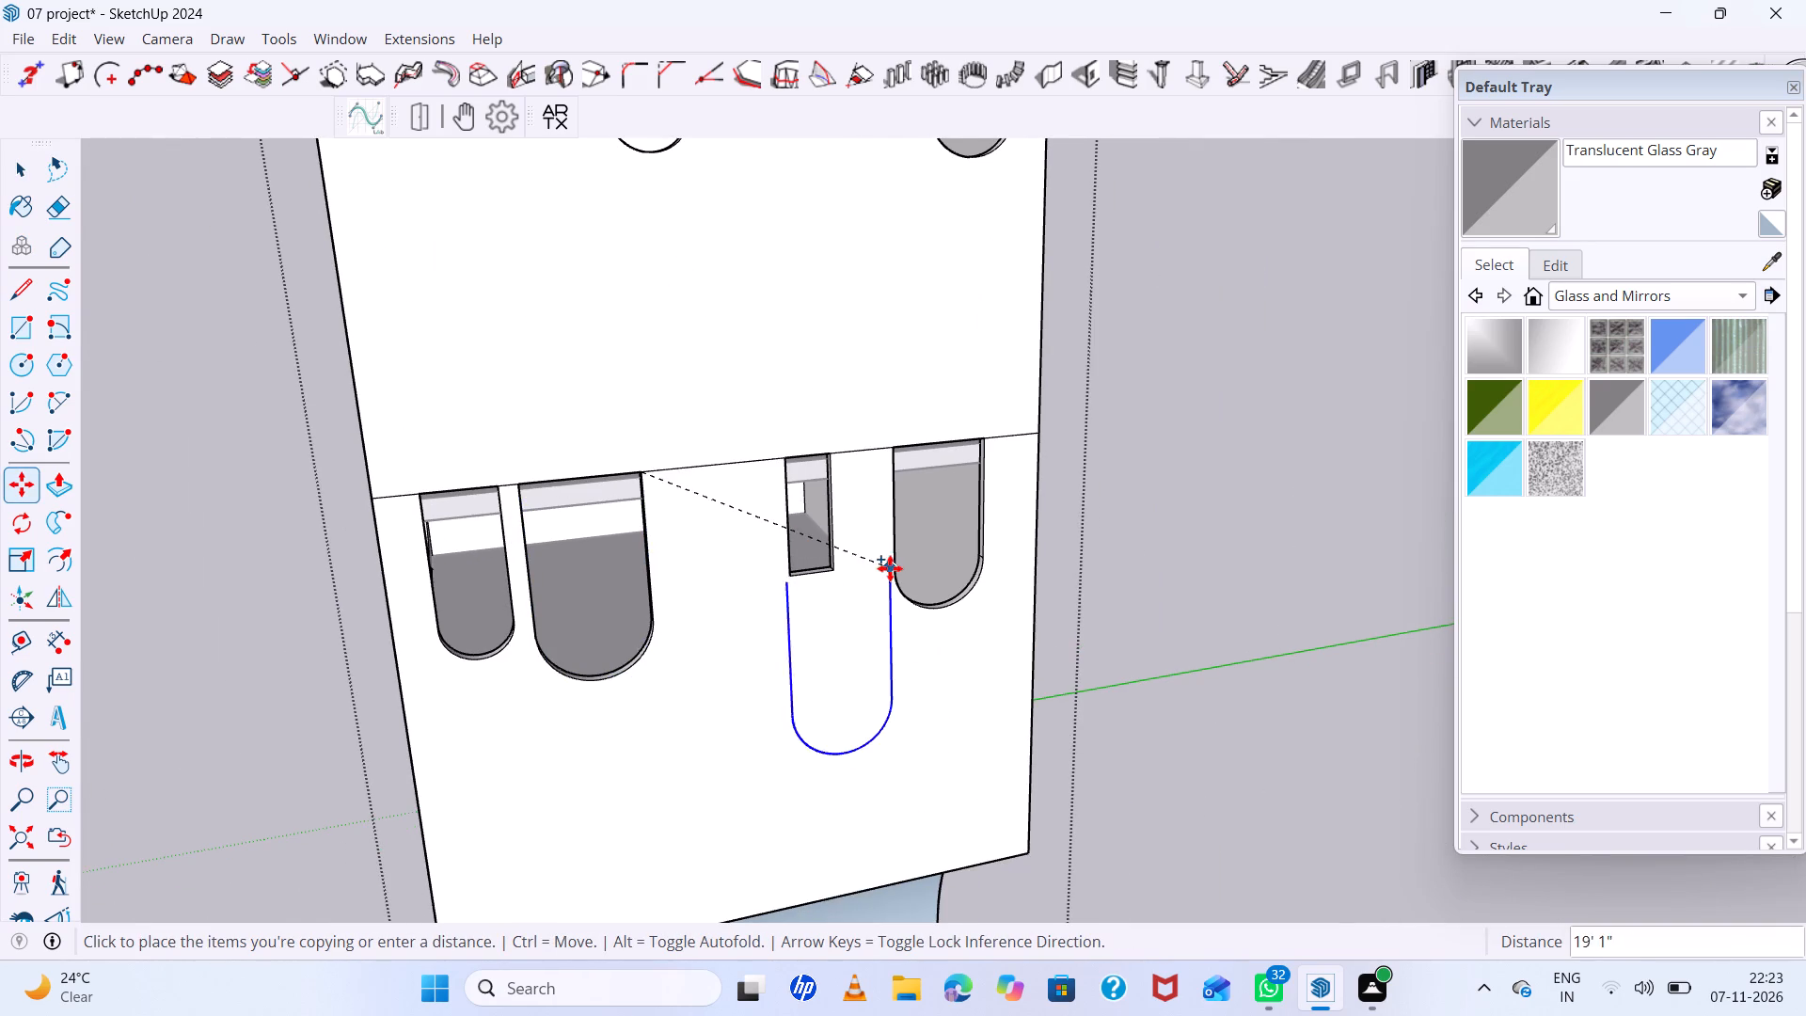
scroll(954, 566, "down", 13)
left_click(1133, 683)
scroll(1140, 739, "up", 5)
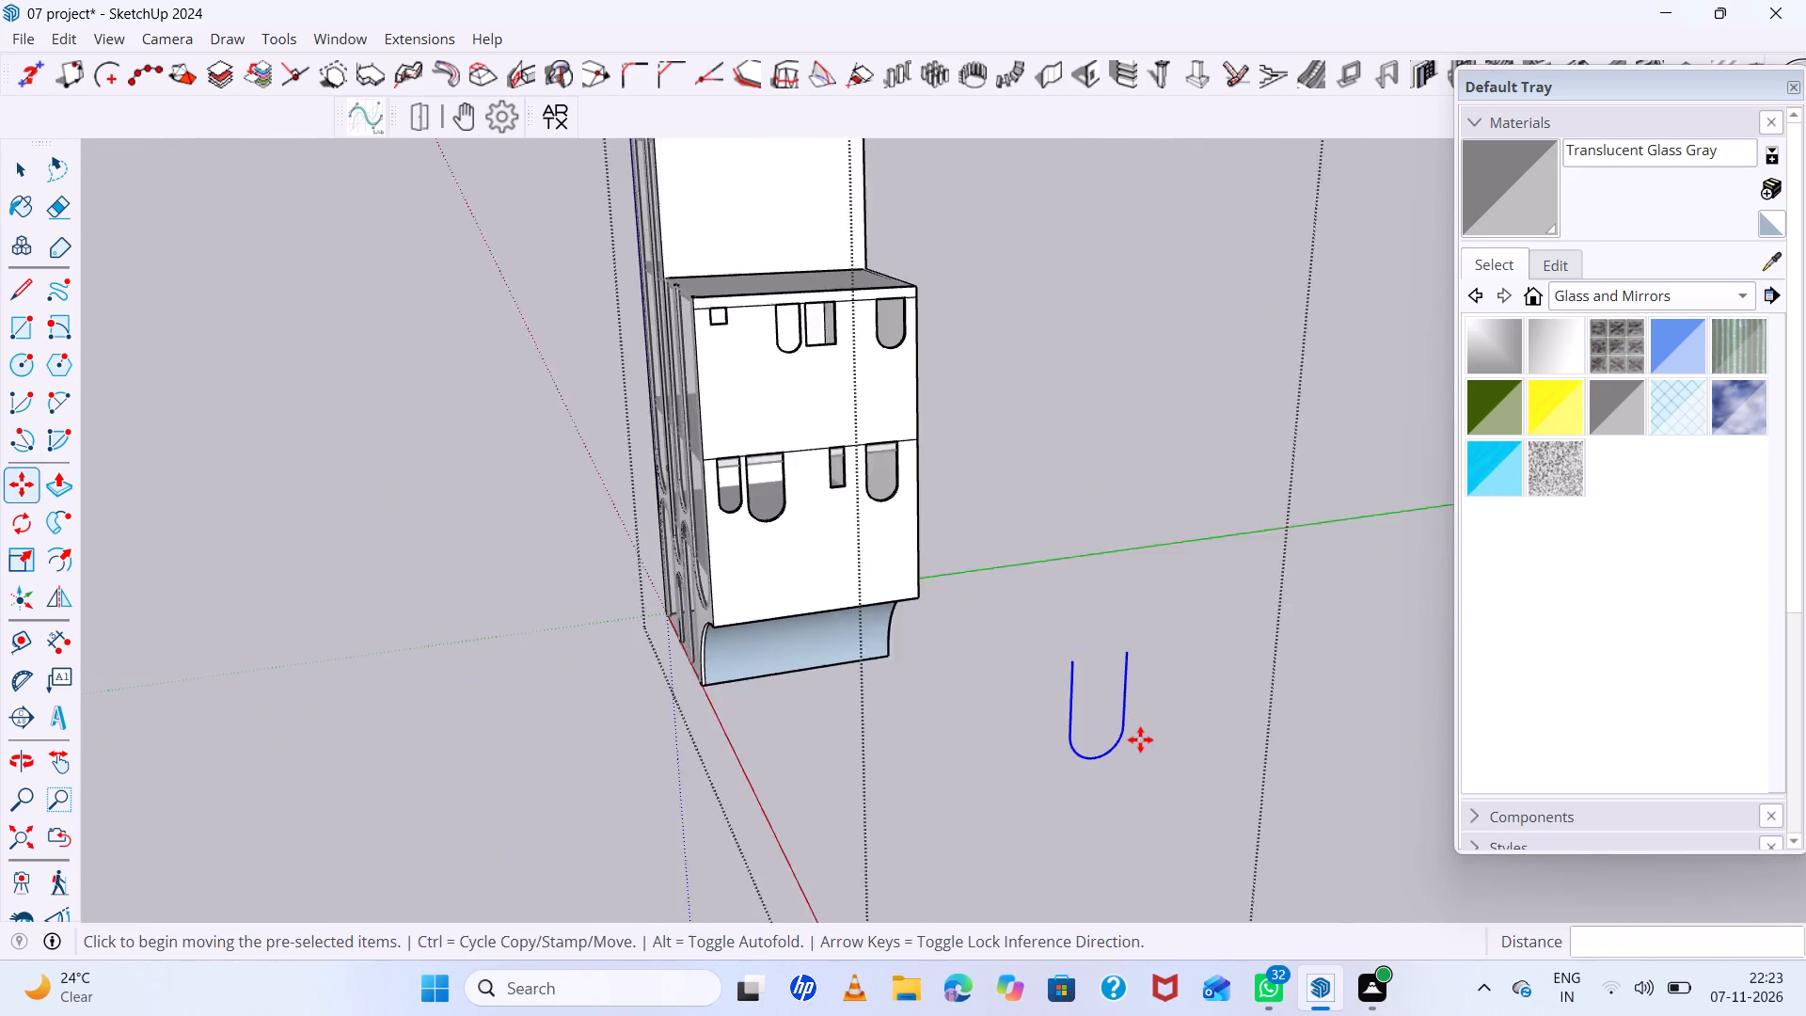
scroll(1140, 739, "up", 1)
Close the top of the copied arch outline beside the building with a line about 7' 7" long.
key("space")
left_click(1118, 726)
triple_click(1117, 725)
left_click(1117, 725)
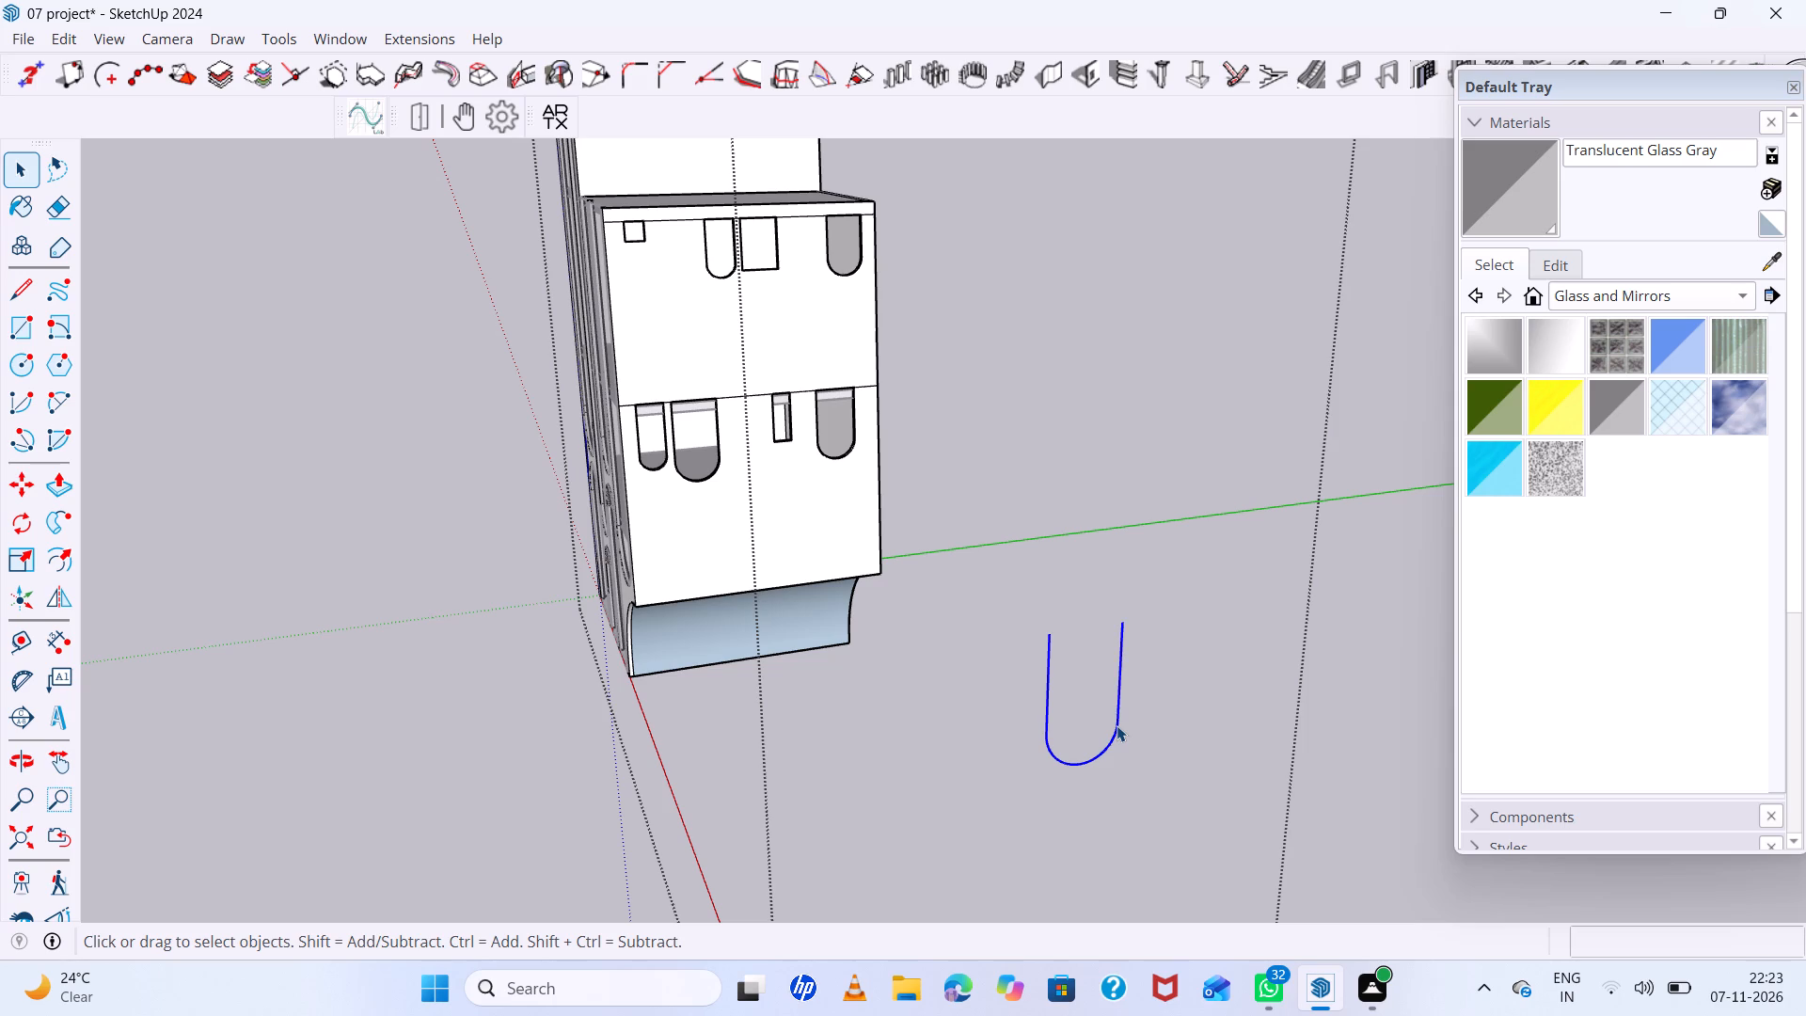
right_click(1117, 725)
left_click(1206, 357)
key("l")
left_click(1124, 627)
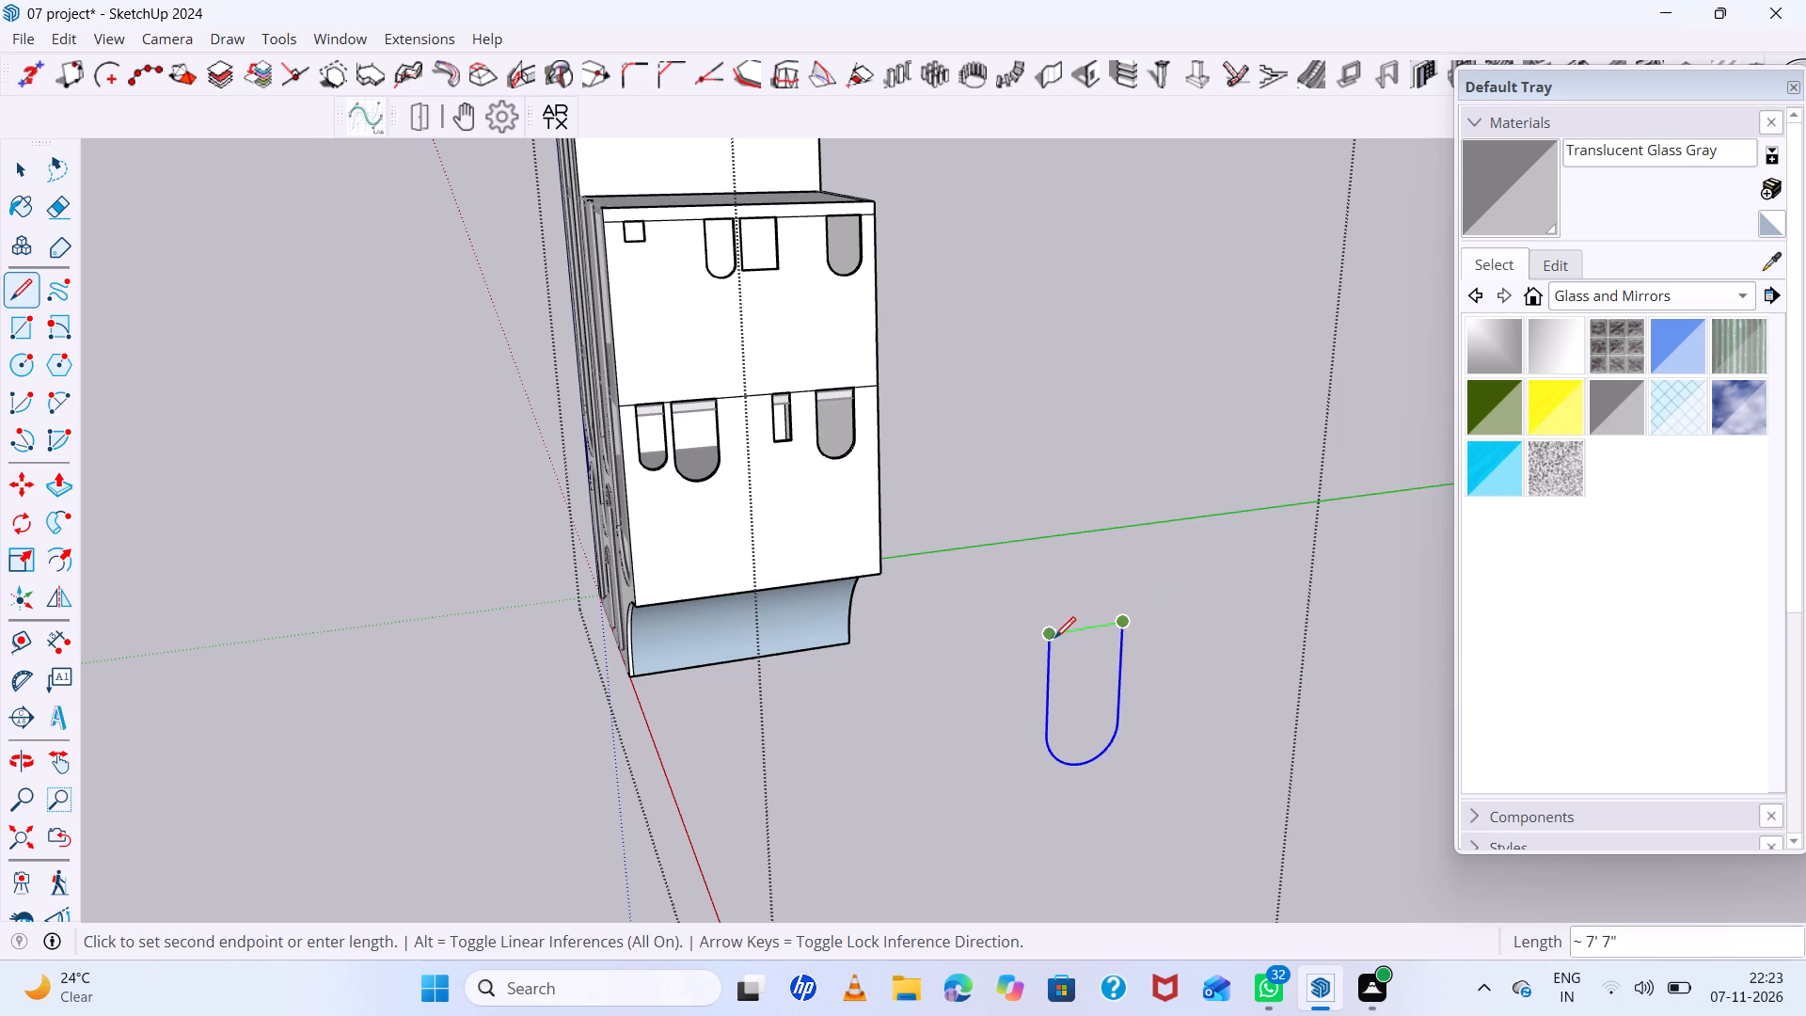
left_click(1051, 638)
Copy the arched face from beside the building onto the widest arched opening in the lower side wall.
key("space")
left_click(1088, 697)
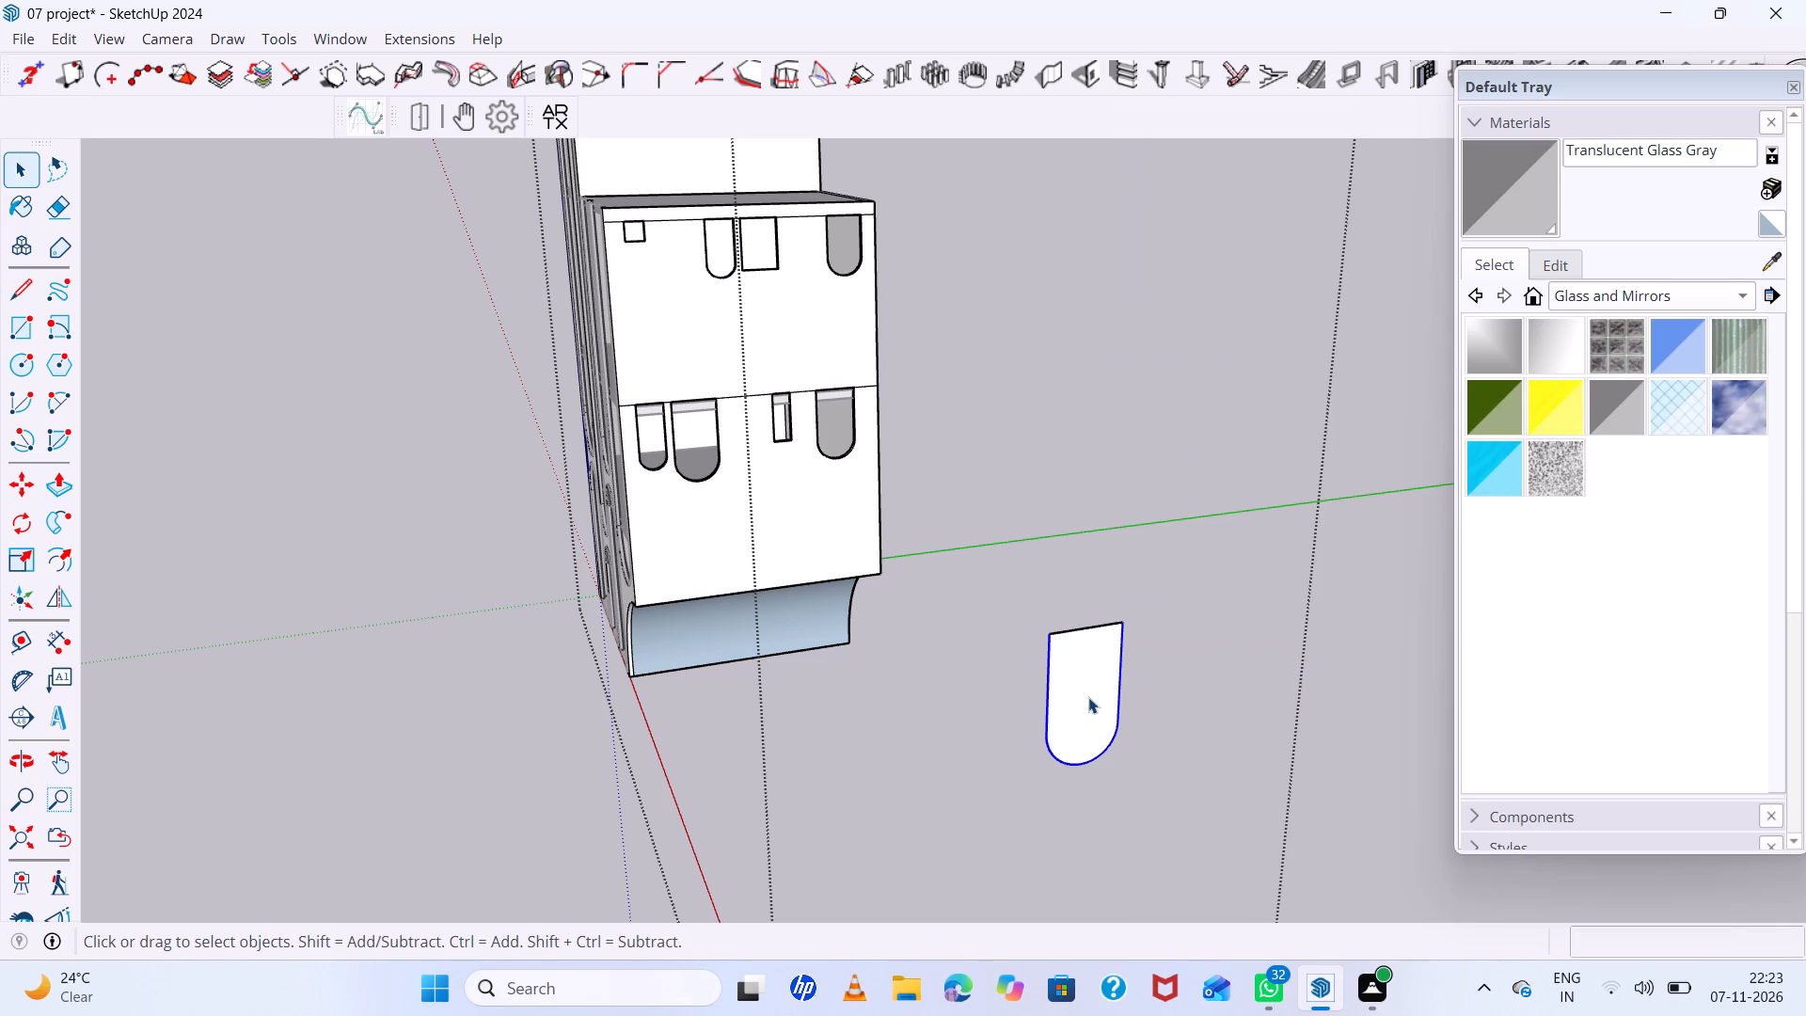
key("m")
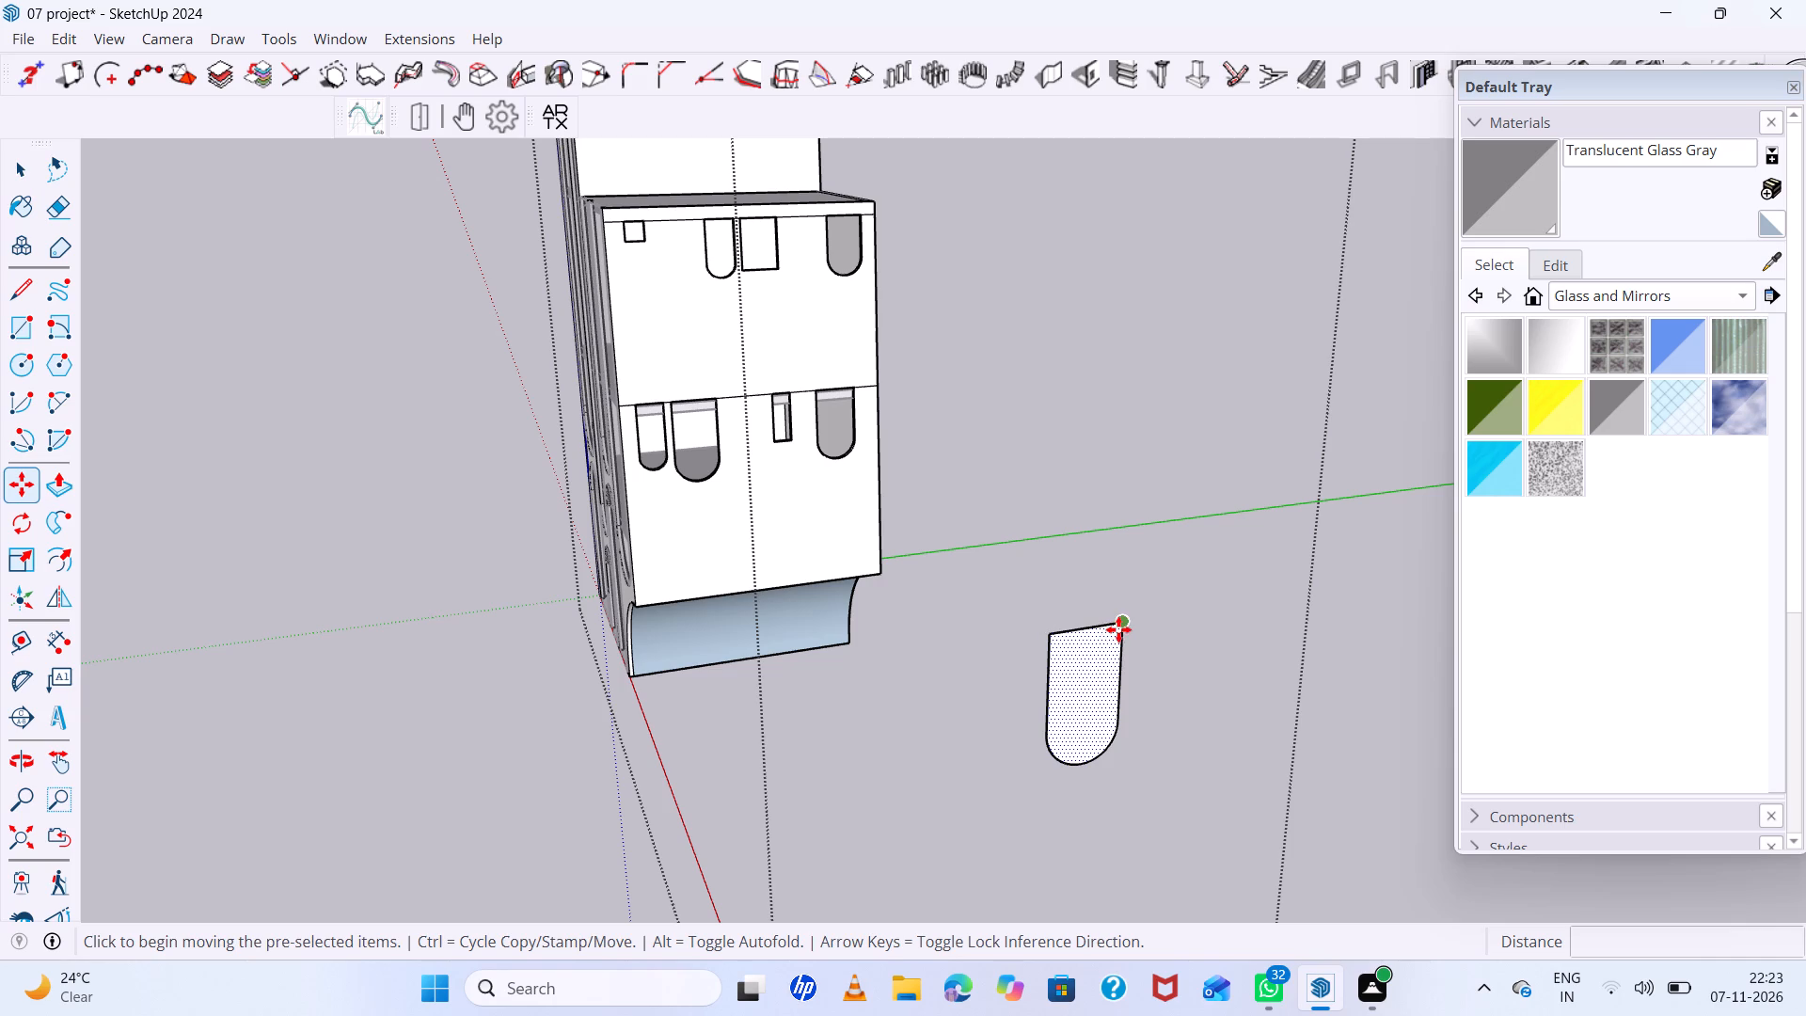
left_click(1120, 627)
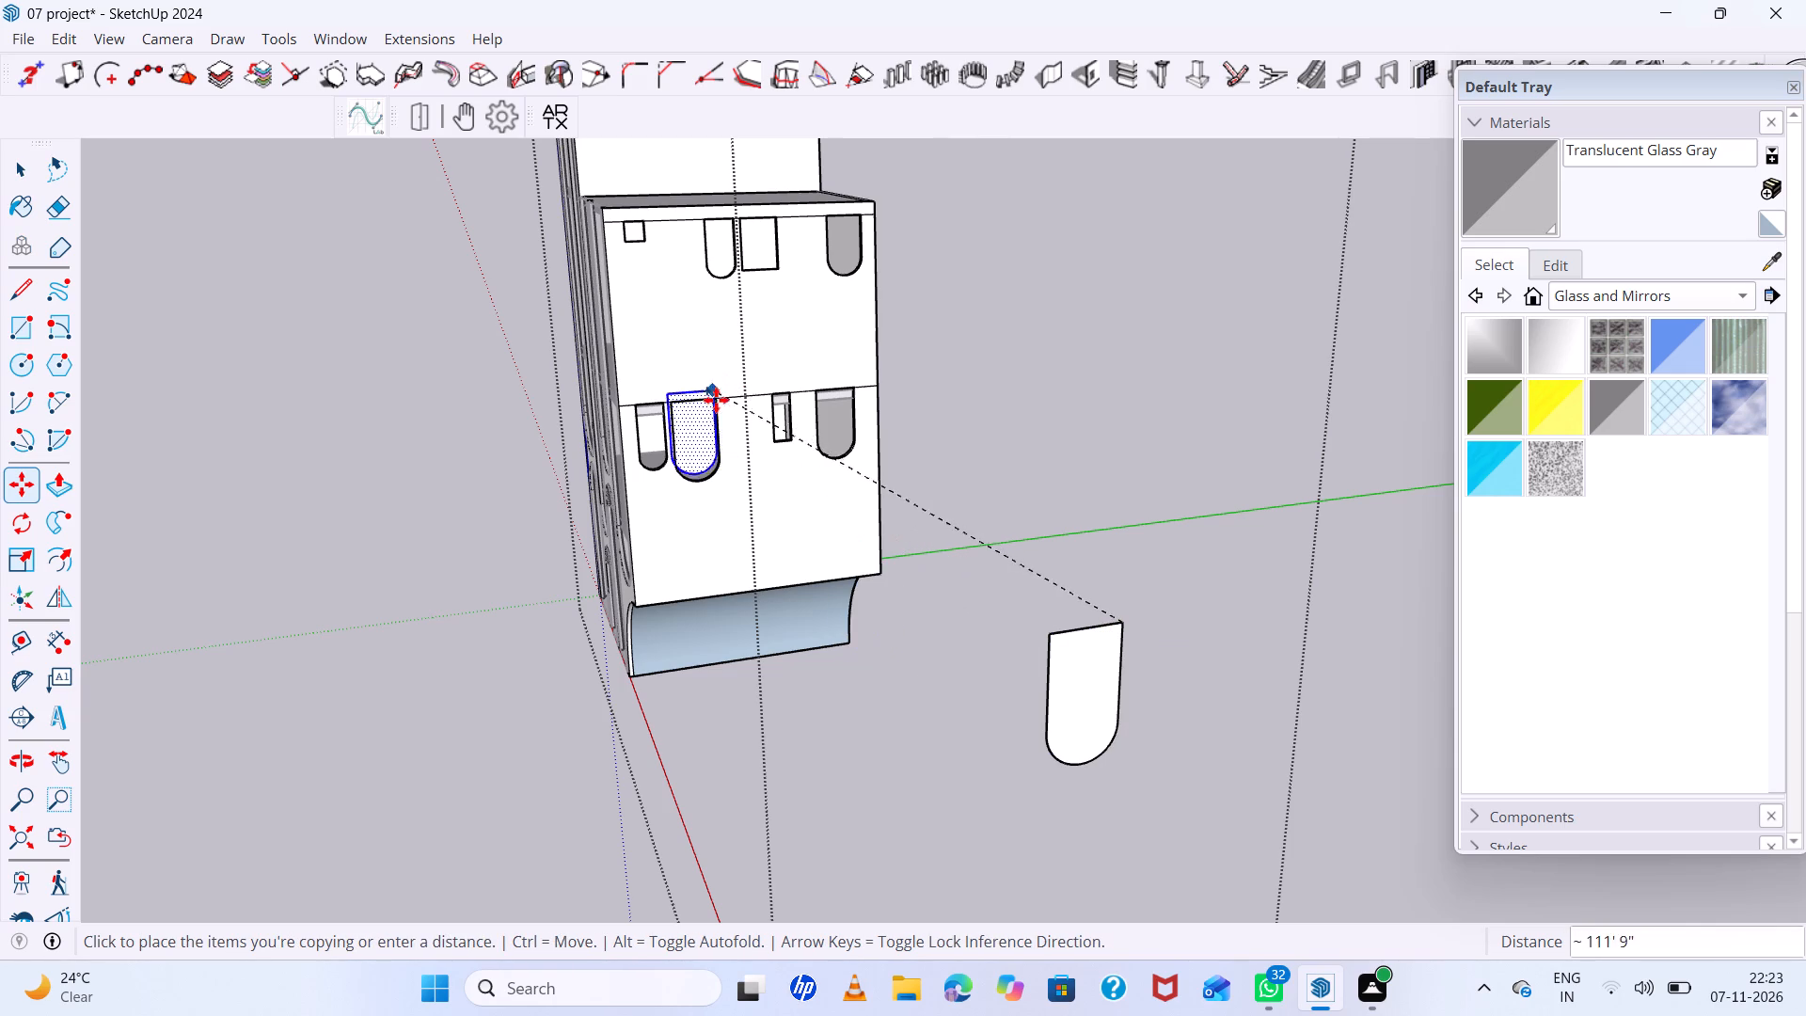
scroll(718, 407, "up", 17)
left_click(708, 360)
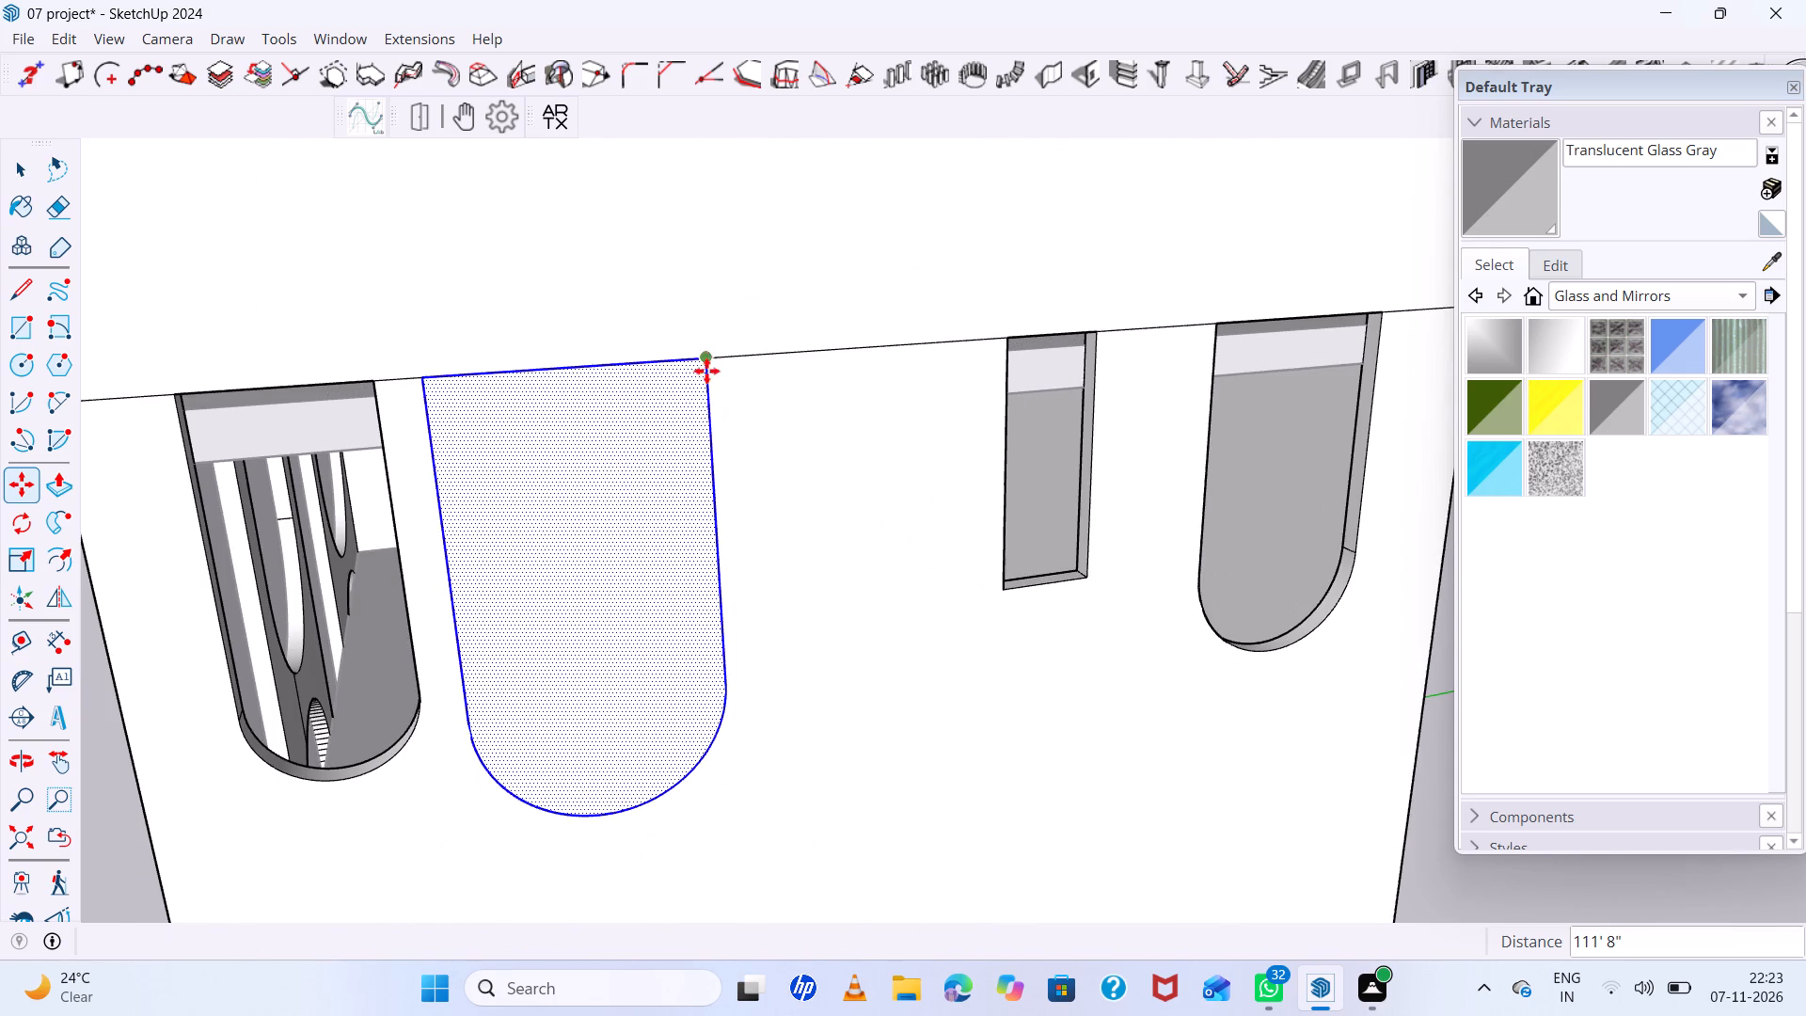
scroll(742, 515, "down", 20)
Delete the source arched face and its edges standing beside the building.
key("space")
left_click(1141, 570)
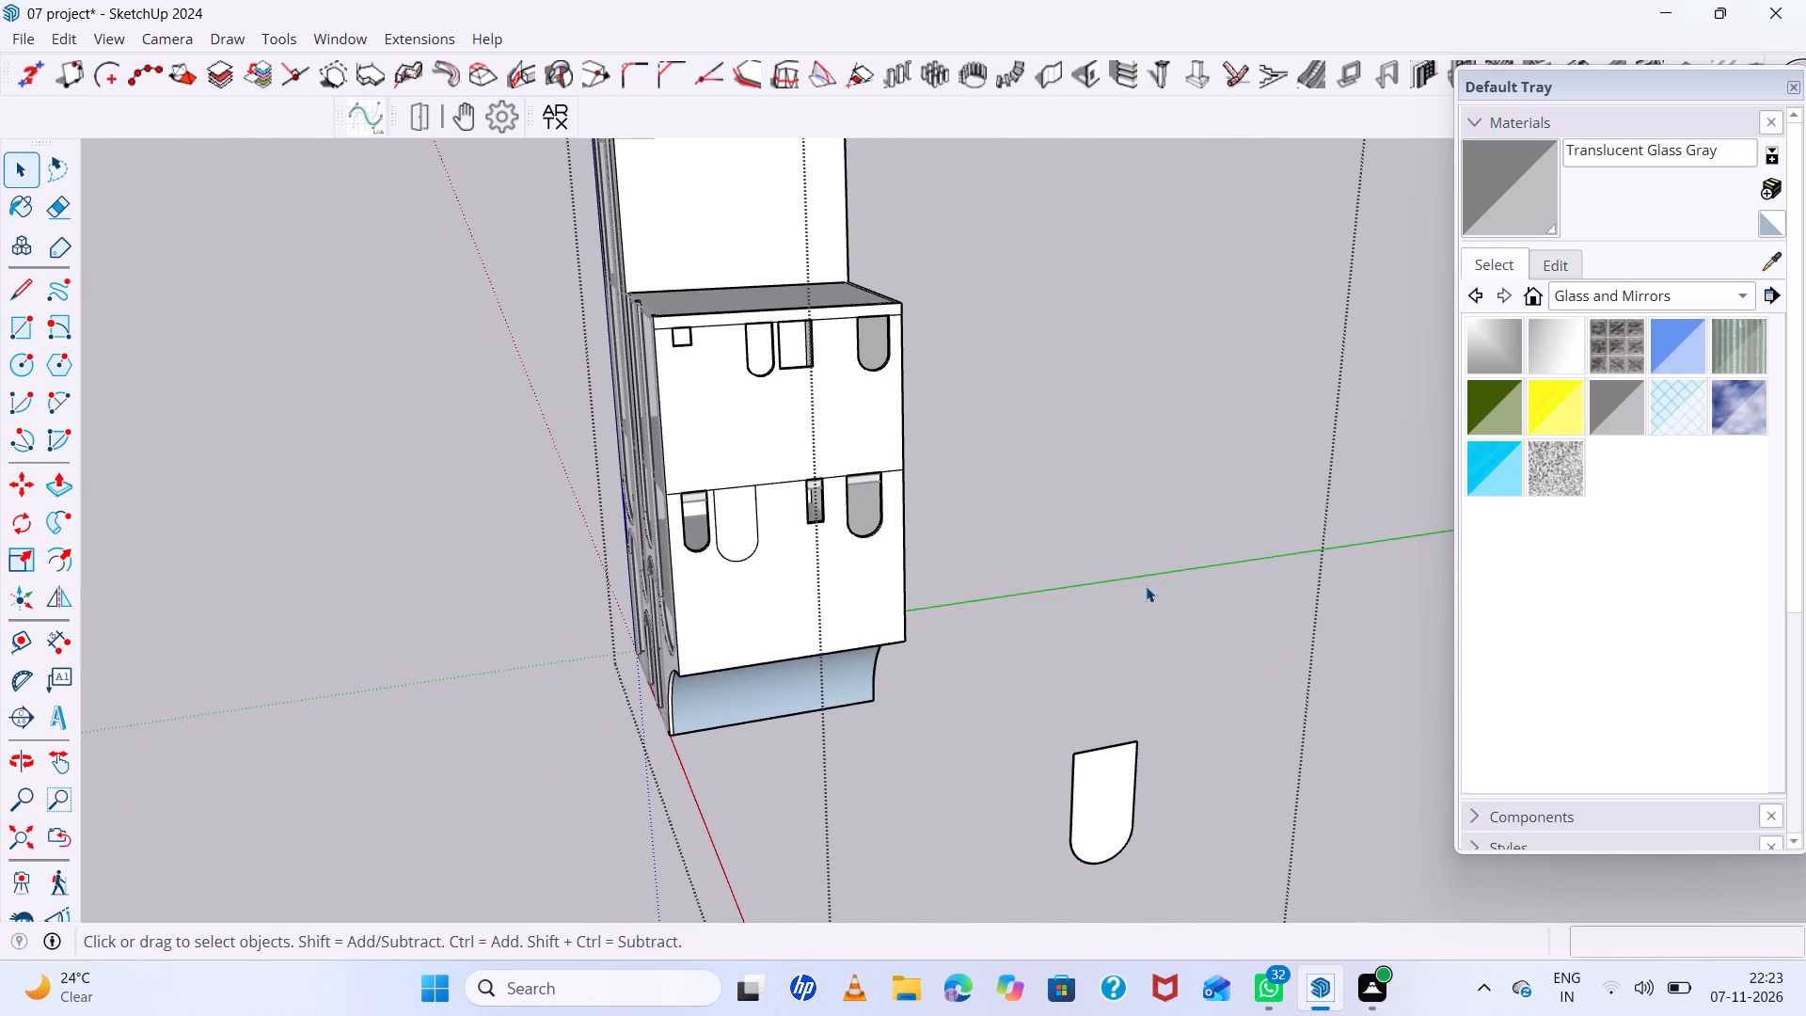
triple_click(1105, 789)
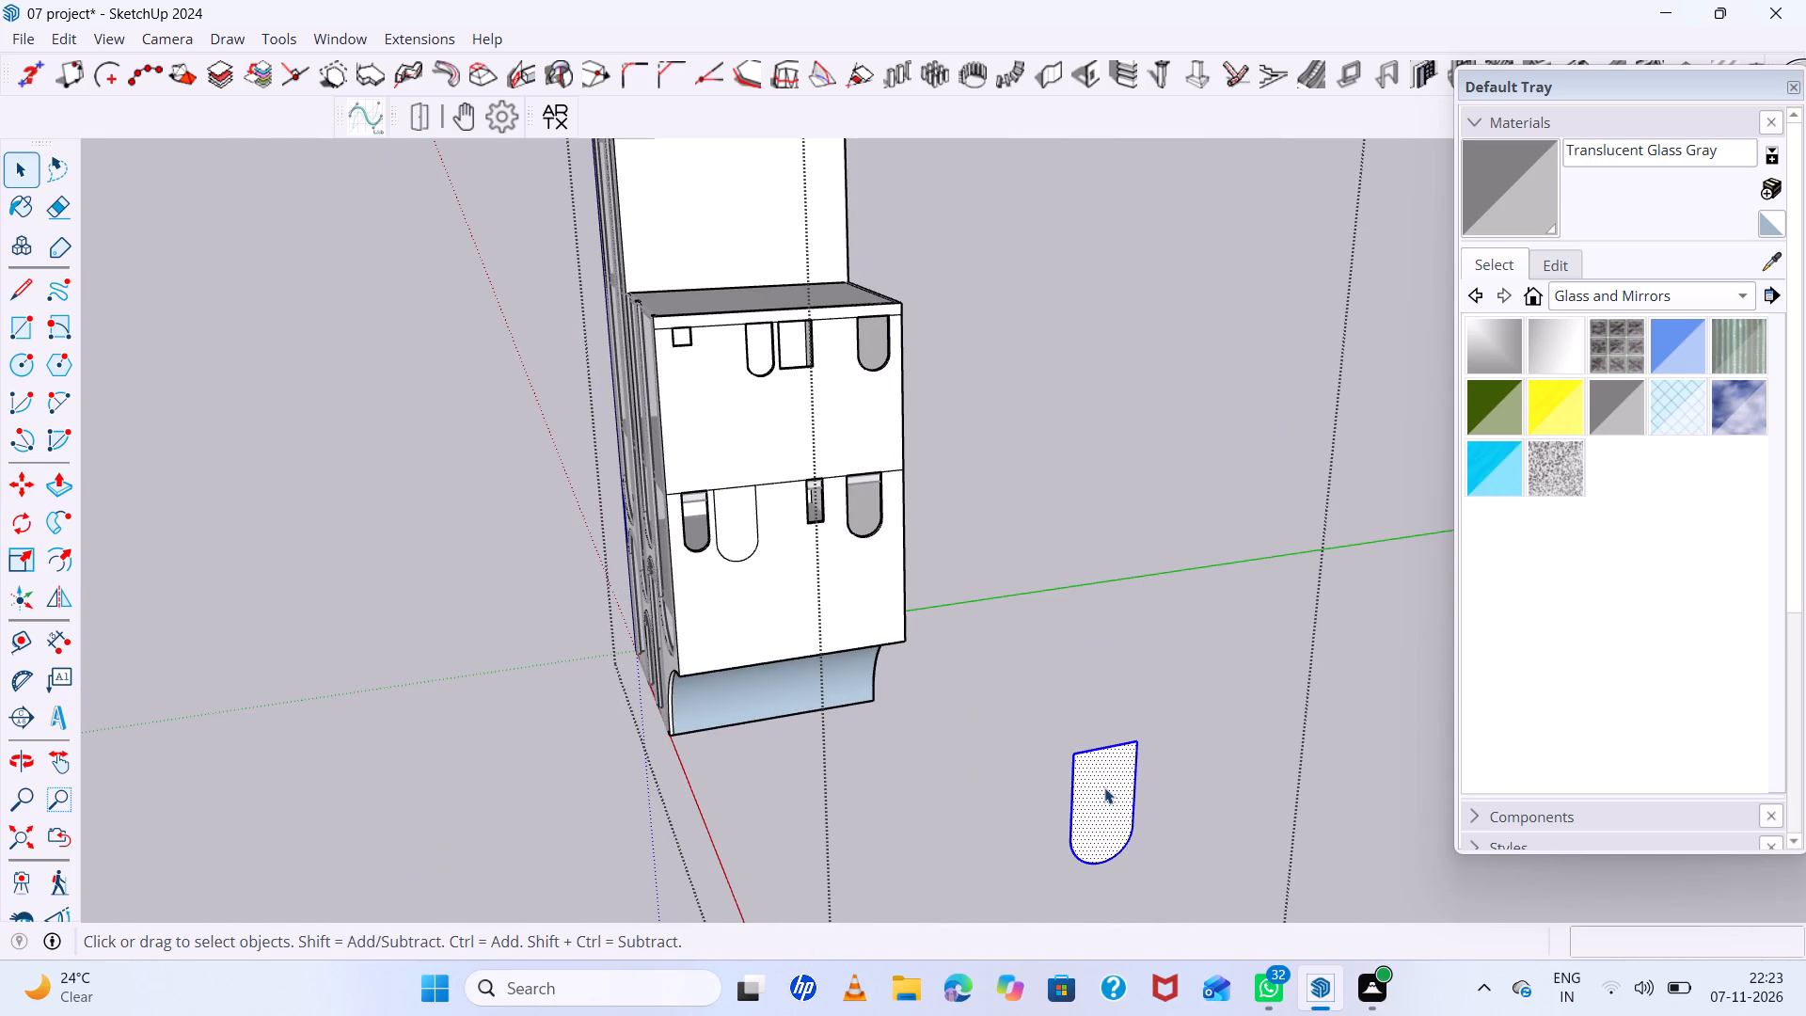
key("Delete")
Draw lines across the tops of the lower row's two other arches and narrow rectangle to close them with faces.
scroll(861, 543, "up", 11)
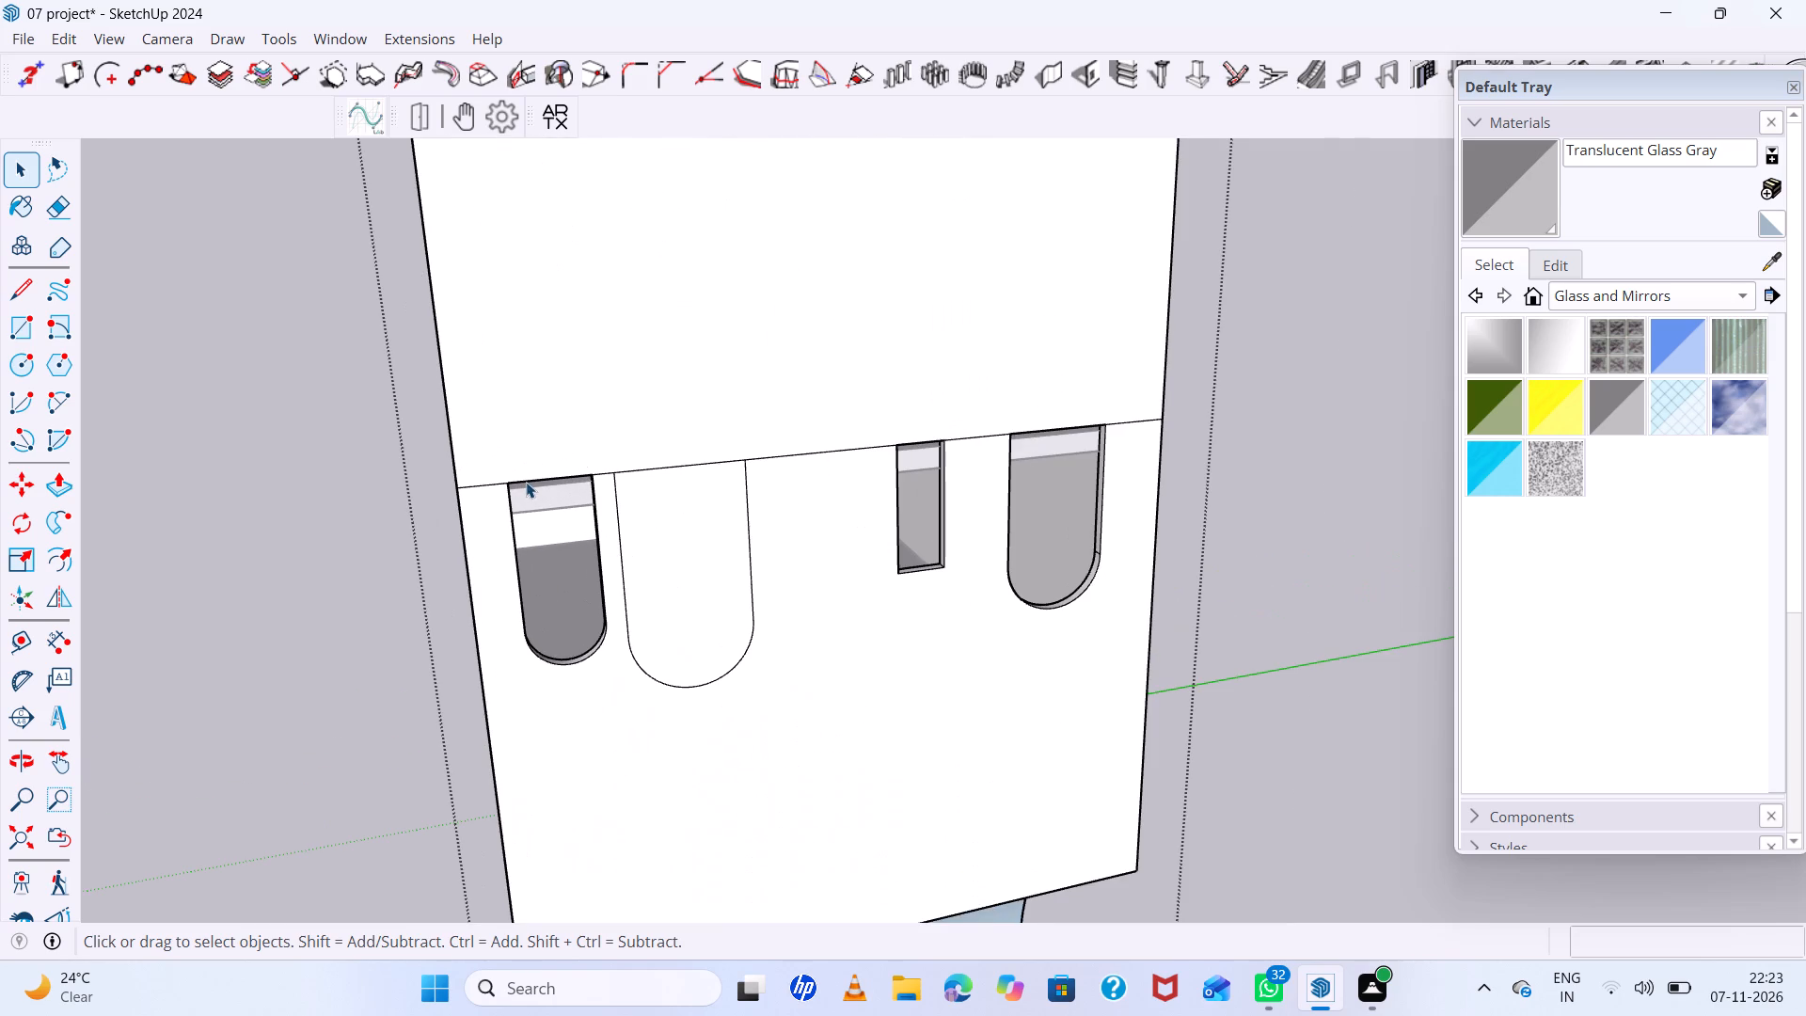
key("l")
scroll(412, 456, "up", 6)
left_click(652, 525)
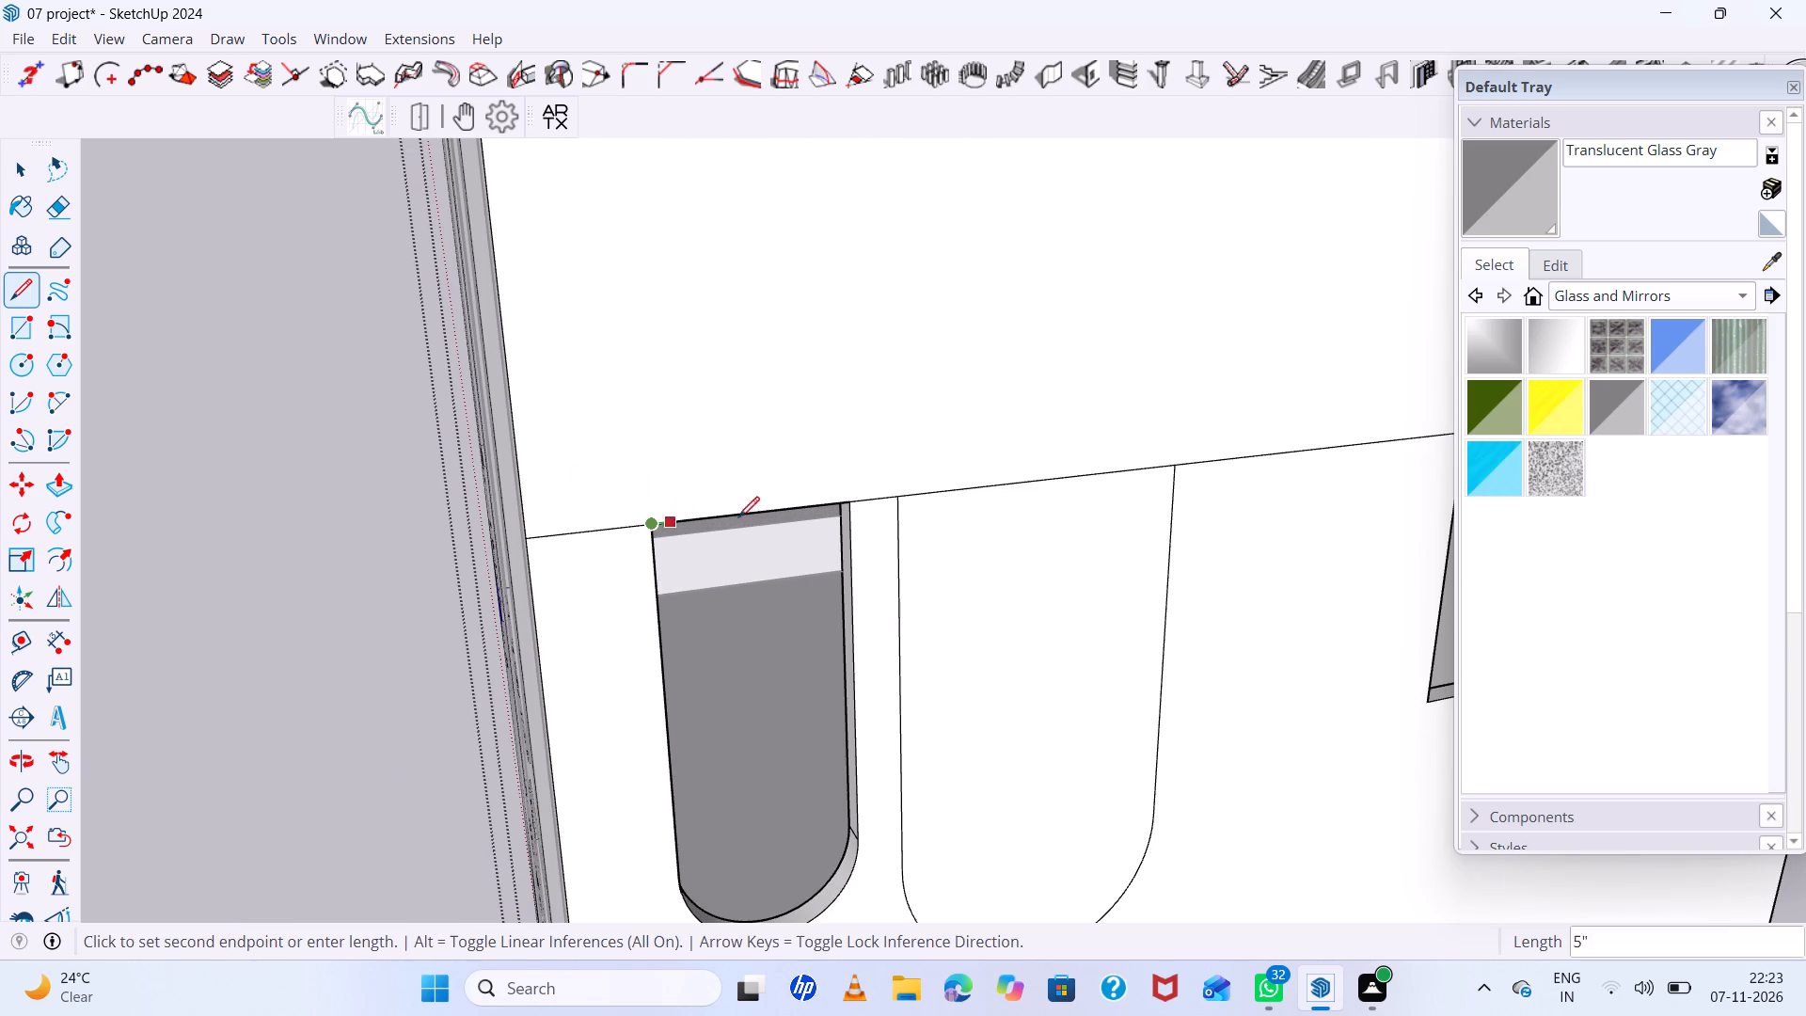
left_click(851, 500)
scroll(688, 469, "down", 12)
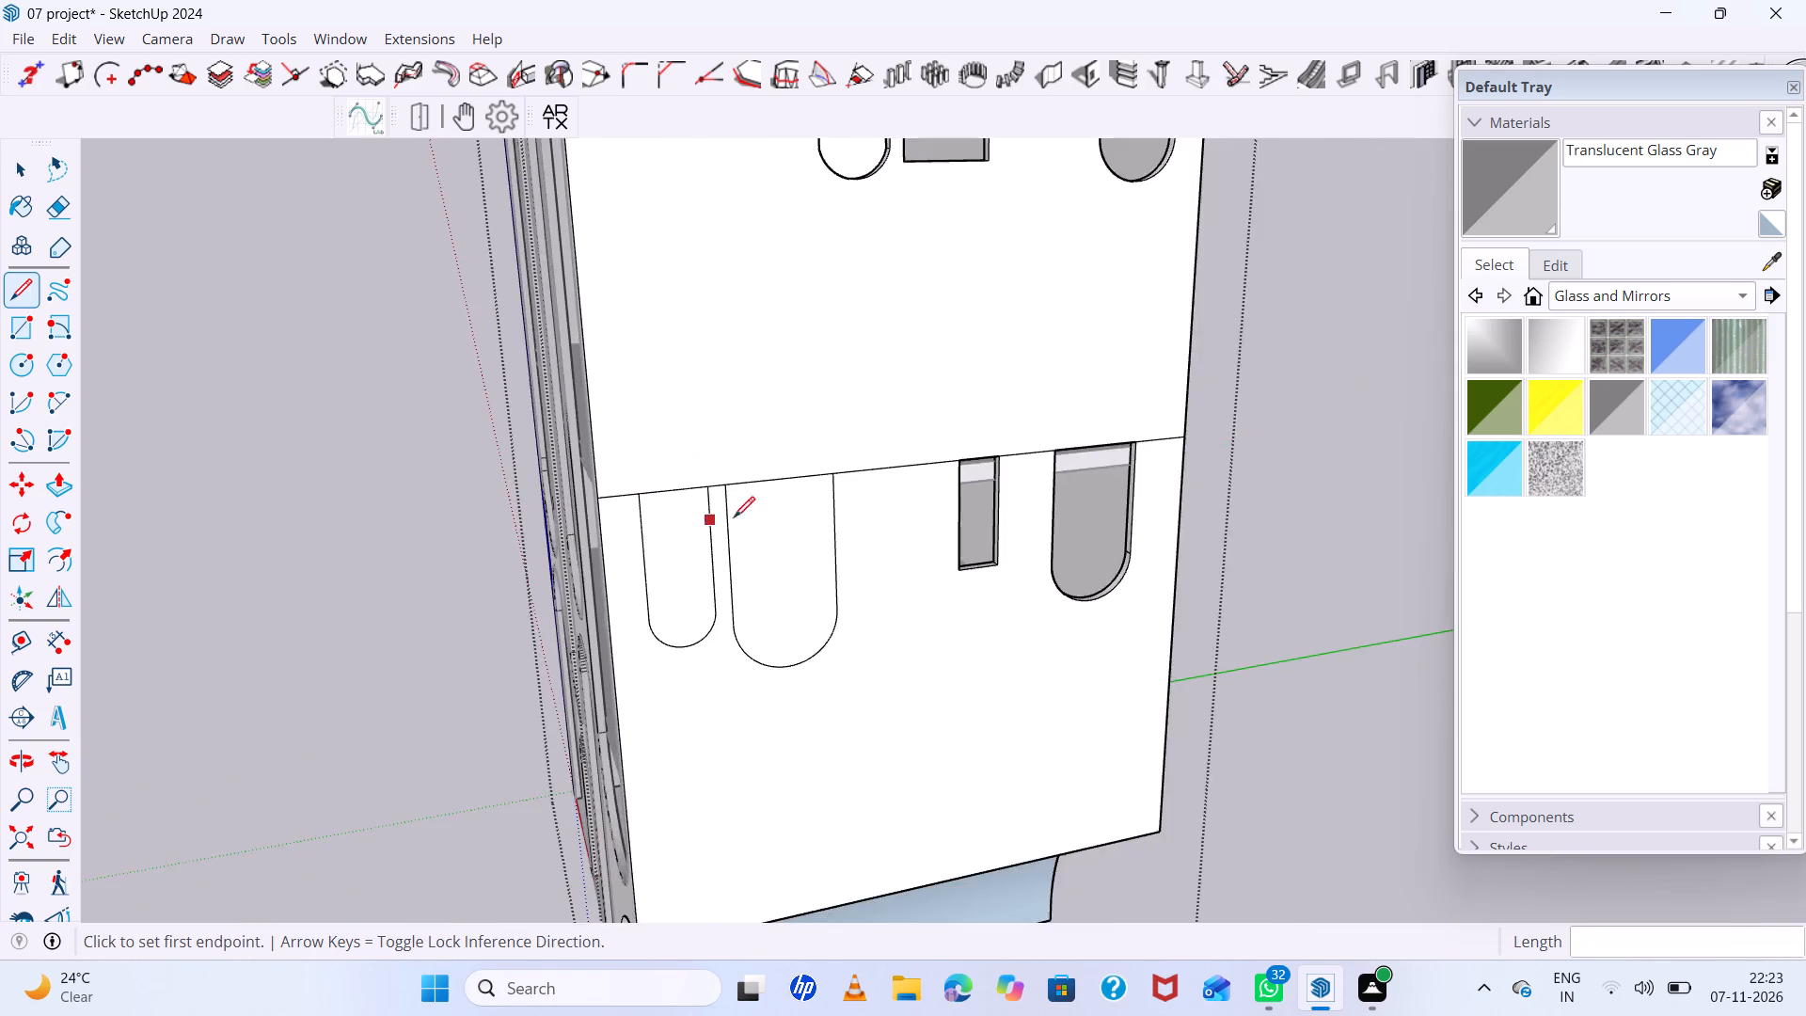
scroll(760, 516, "down", 4)
scroll(930, 477, "up", 10)
left_click(890, 495)
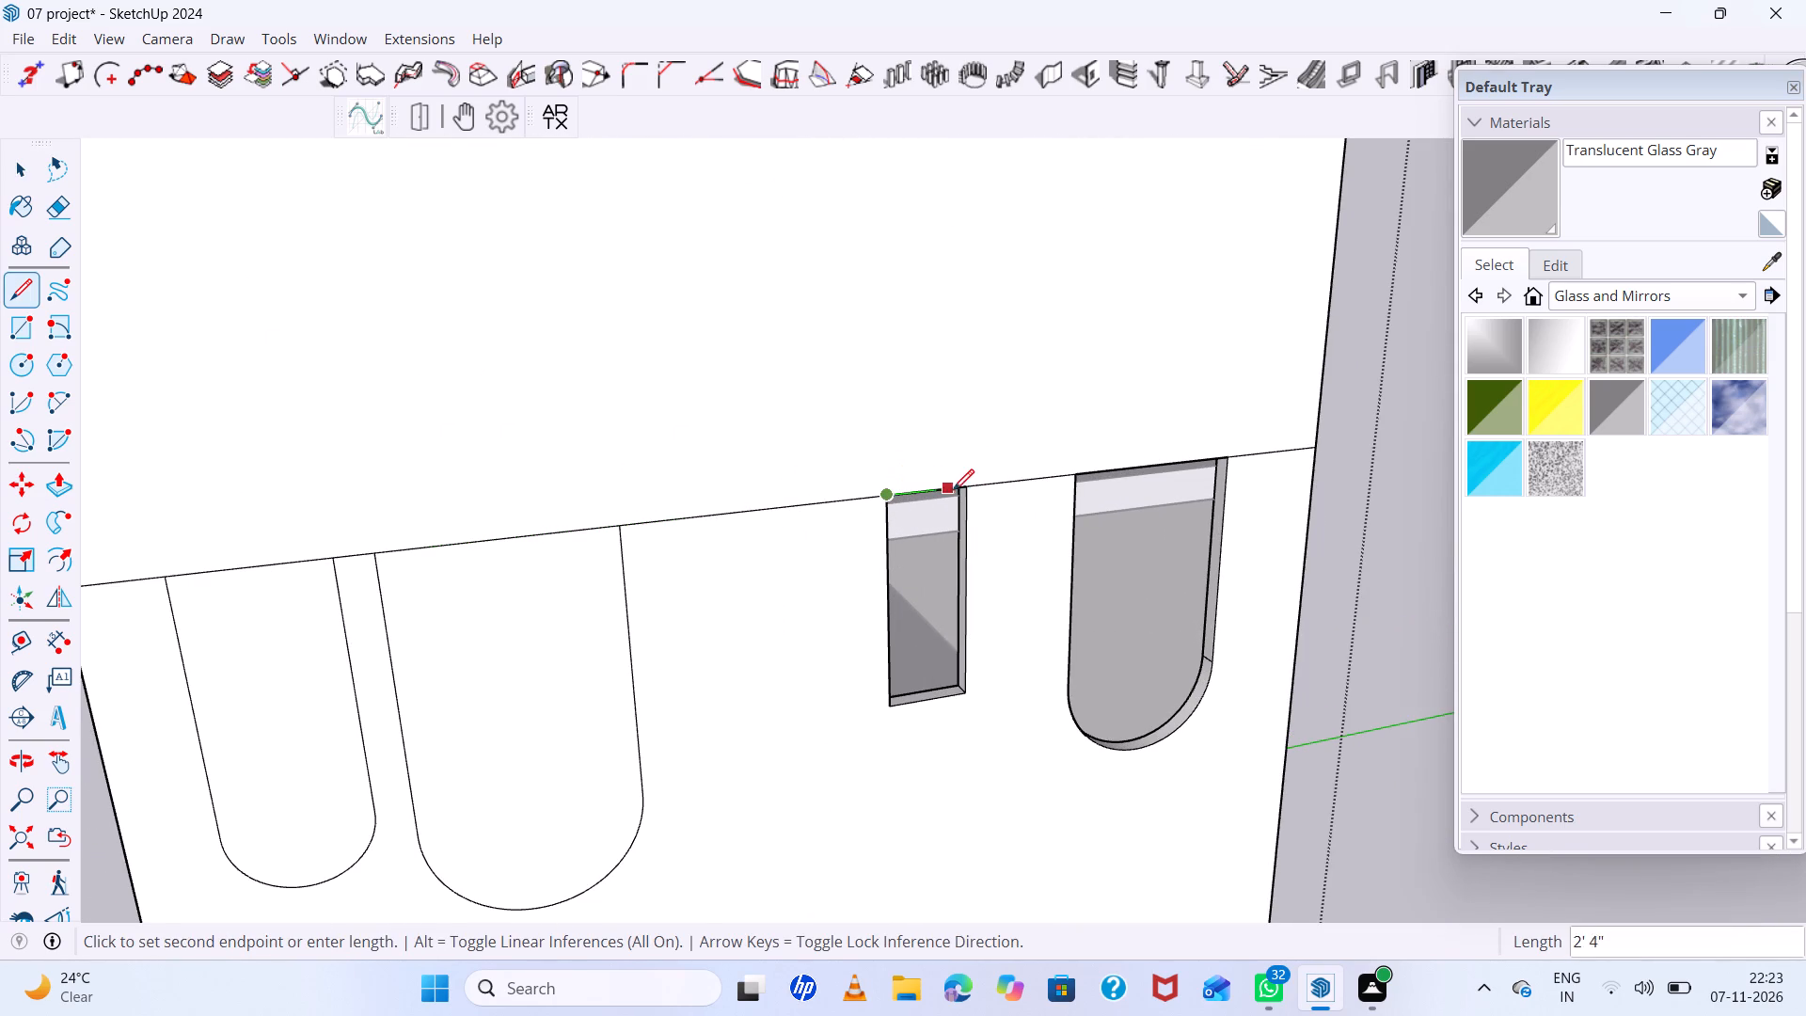
left_click(962, 487)
left_click(1076, 472)
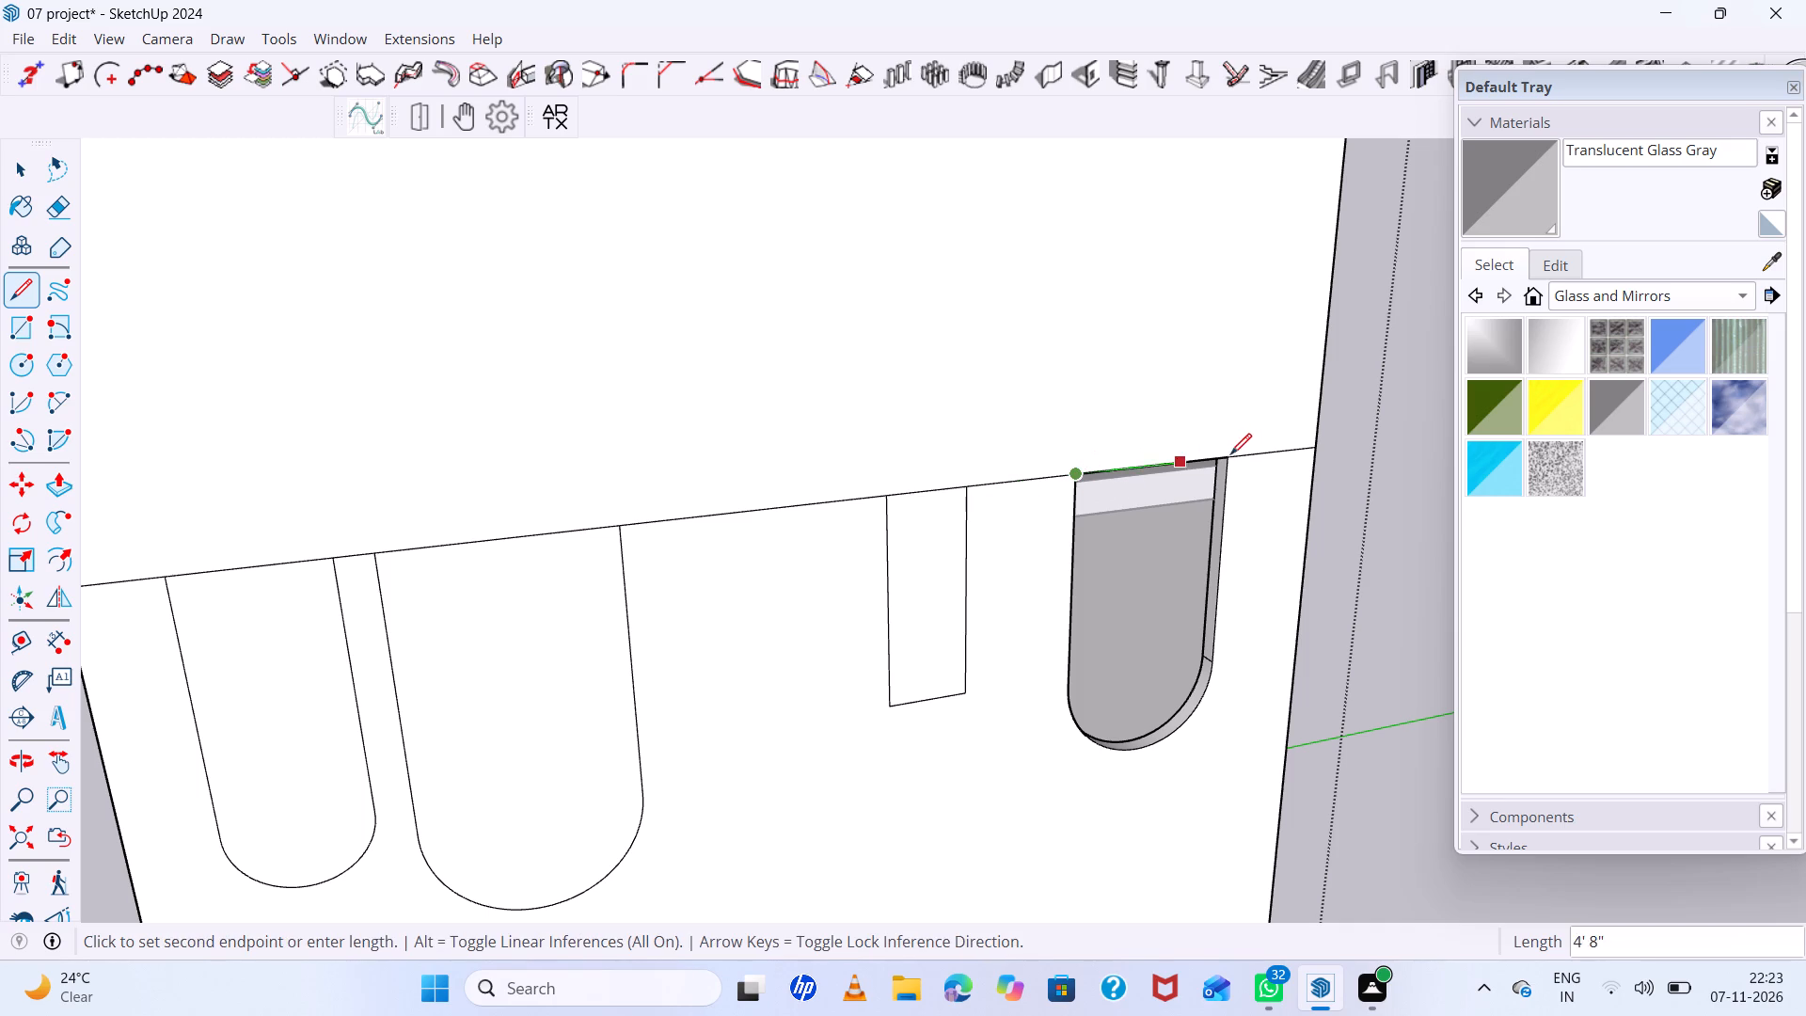
left_click(1235, 452)
Draw lines across the tops of the upper row's square, rectangular and two arched side openings to close them with faces.
scroll(1068, 464, "down", 5)
scroll(1193, 567, "down", 11)
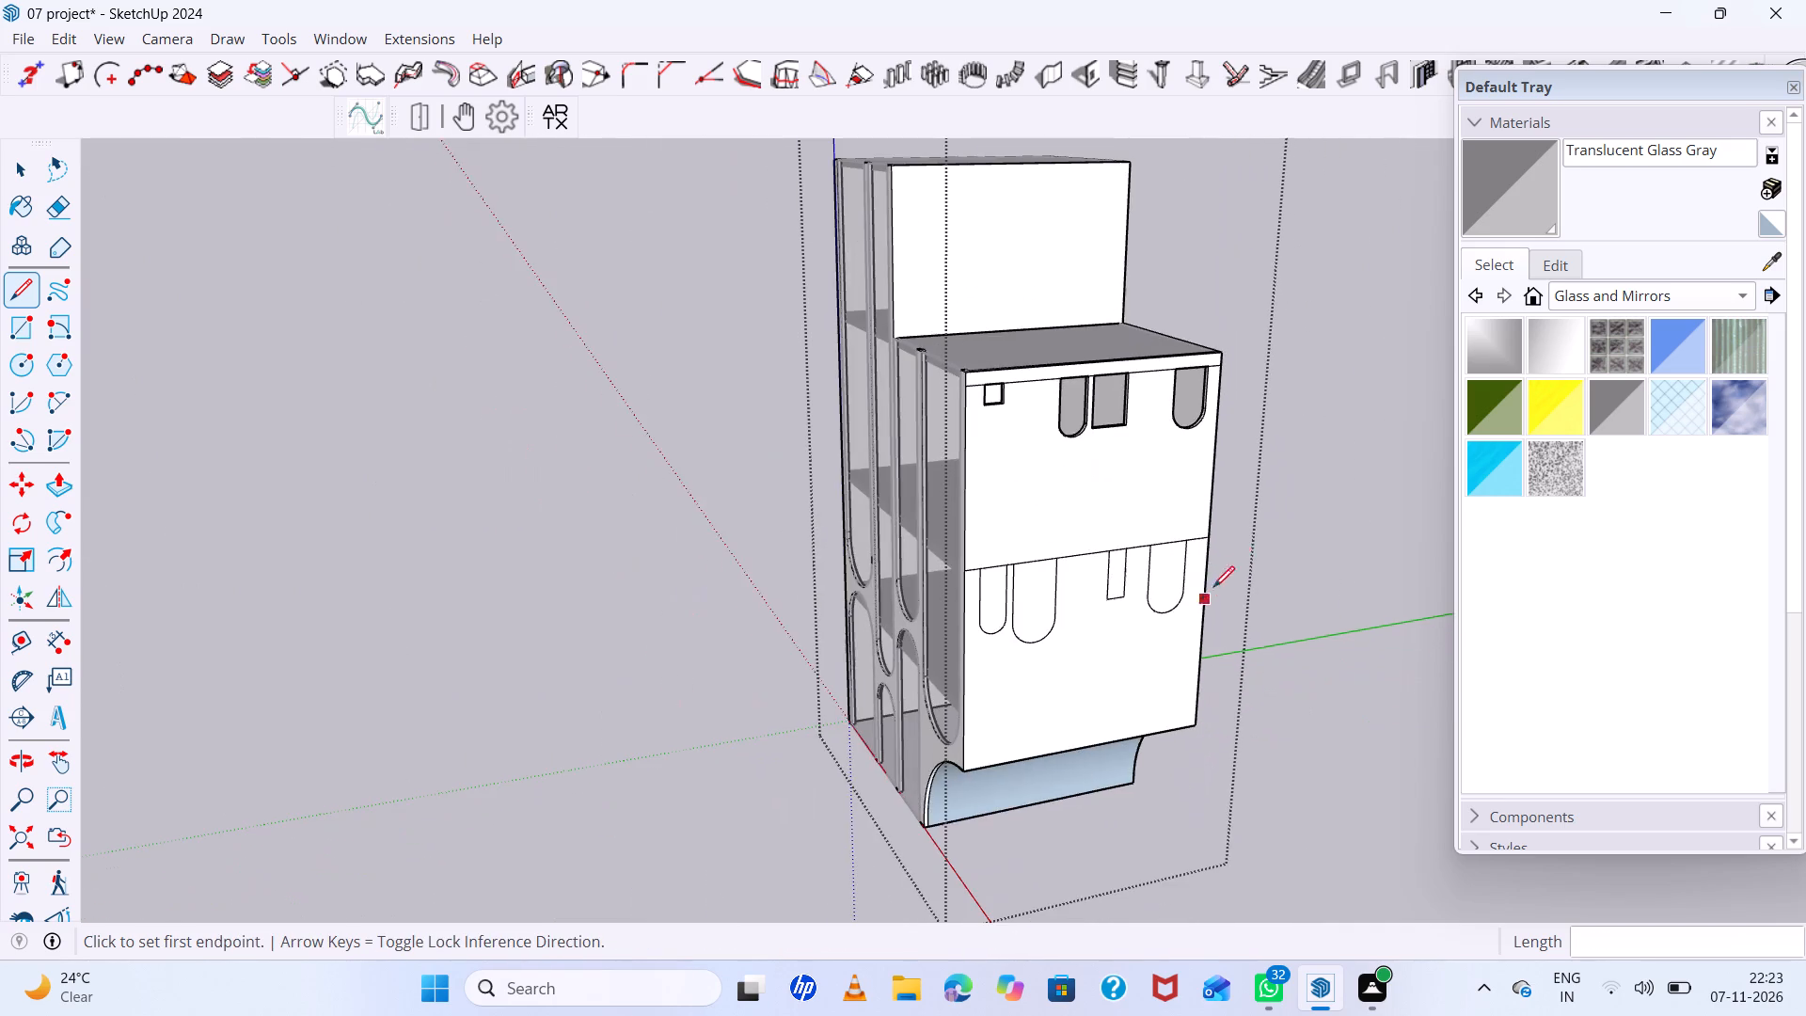
scroll(919, 390, "up", 5)
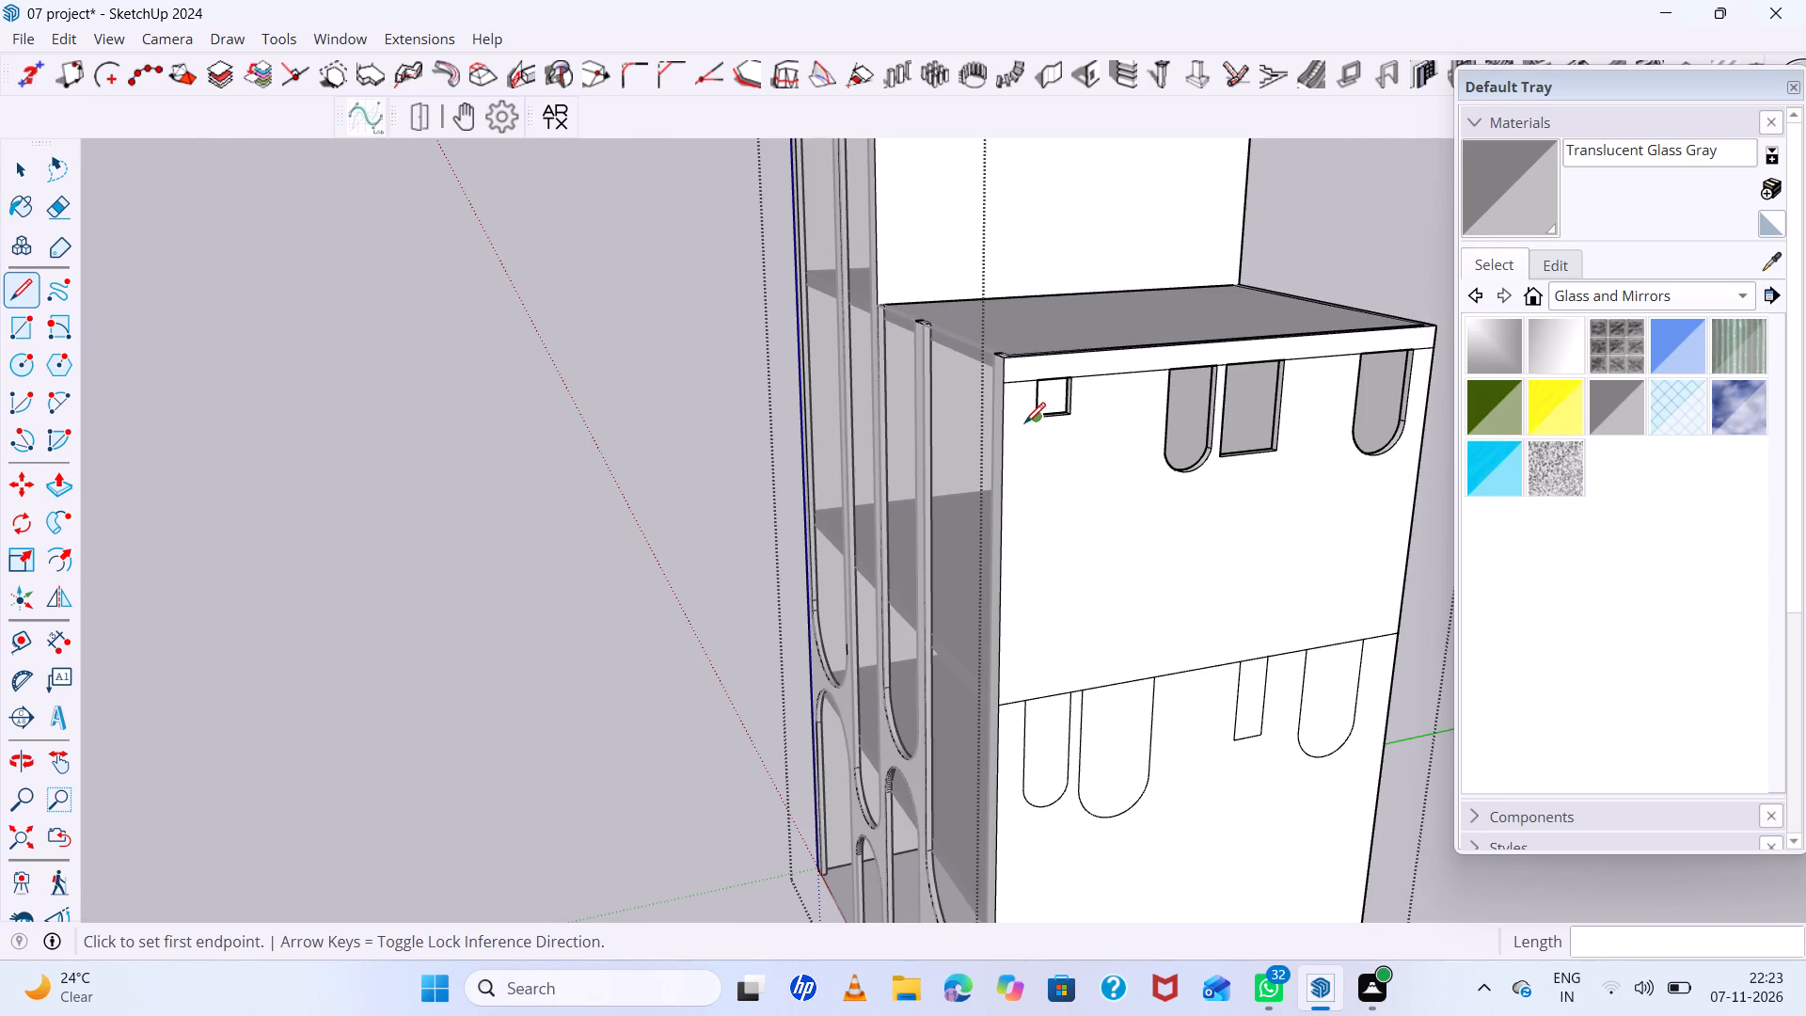
scroll(1017, 393, "up", 5)
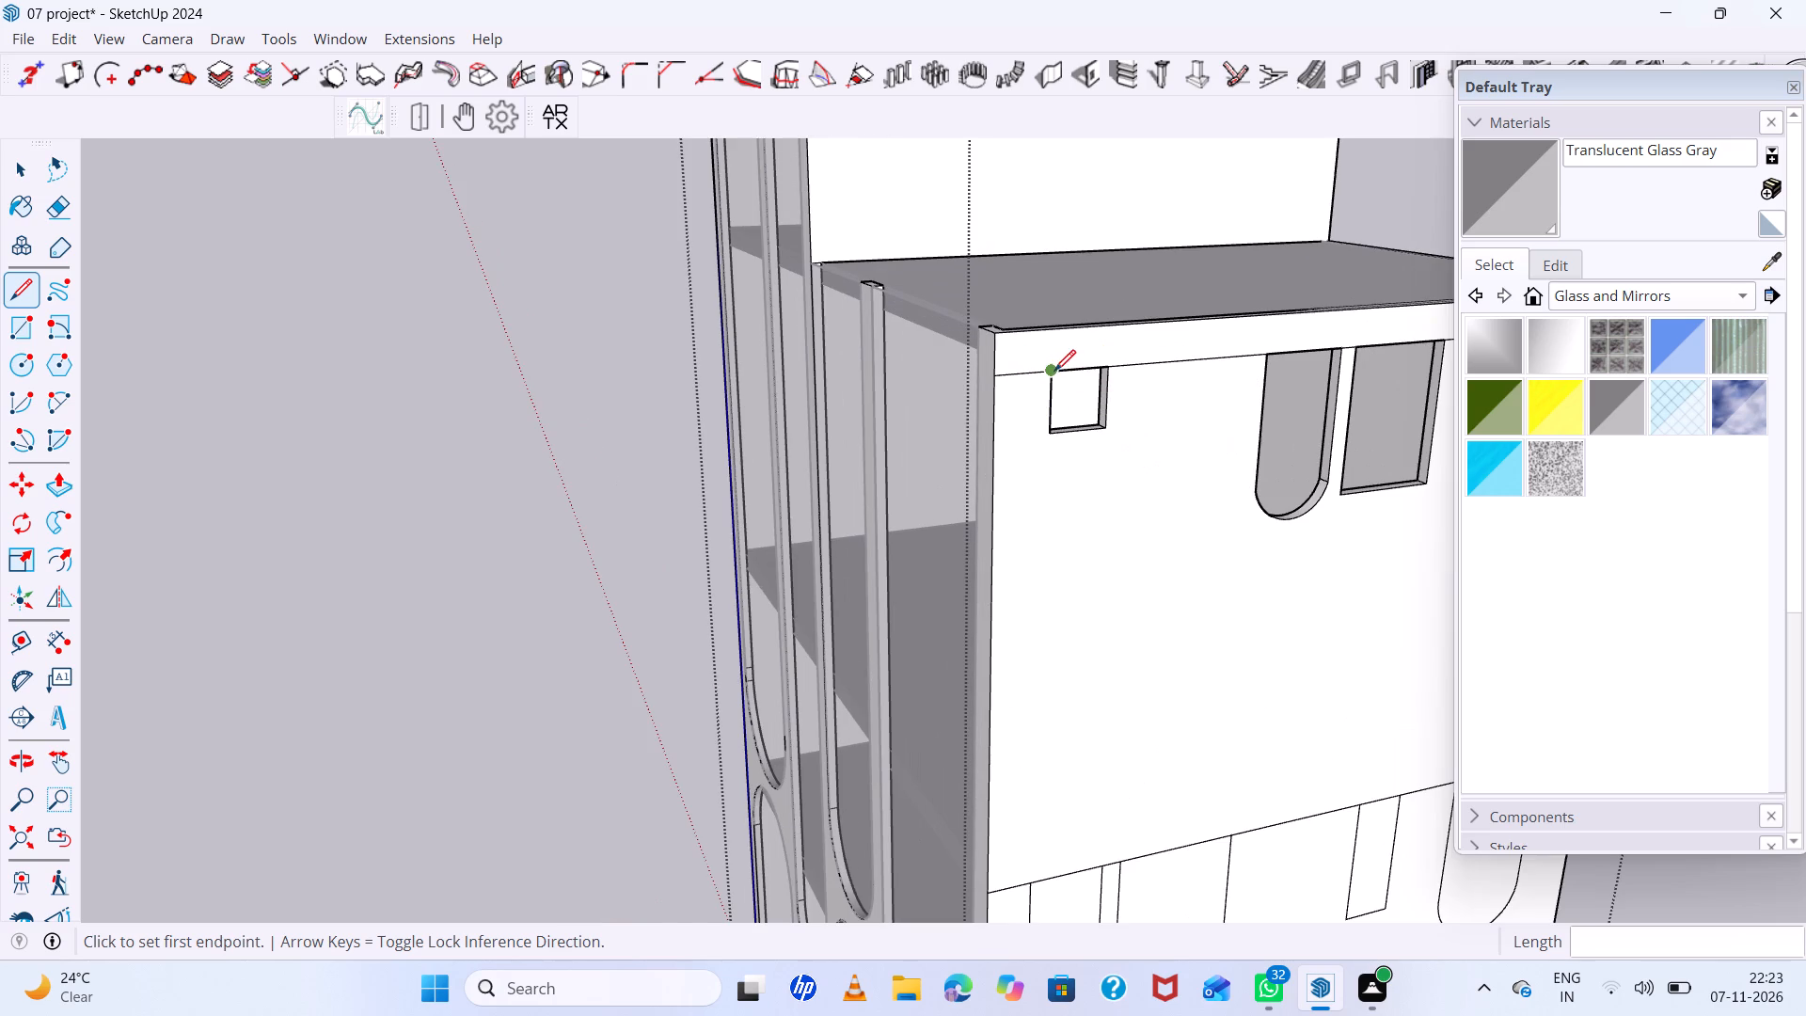
left_click(1054, 371)
left_click(1114, 367)
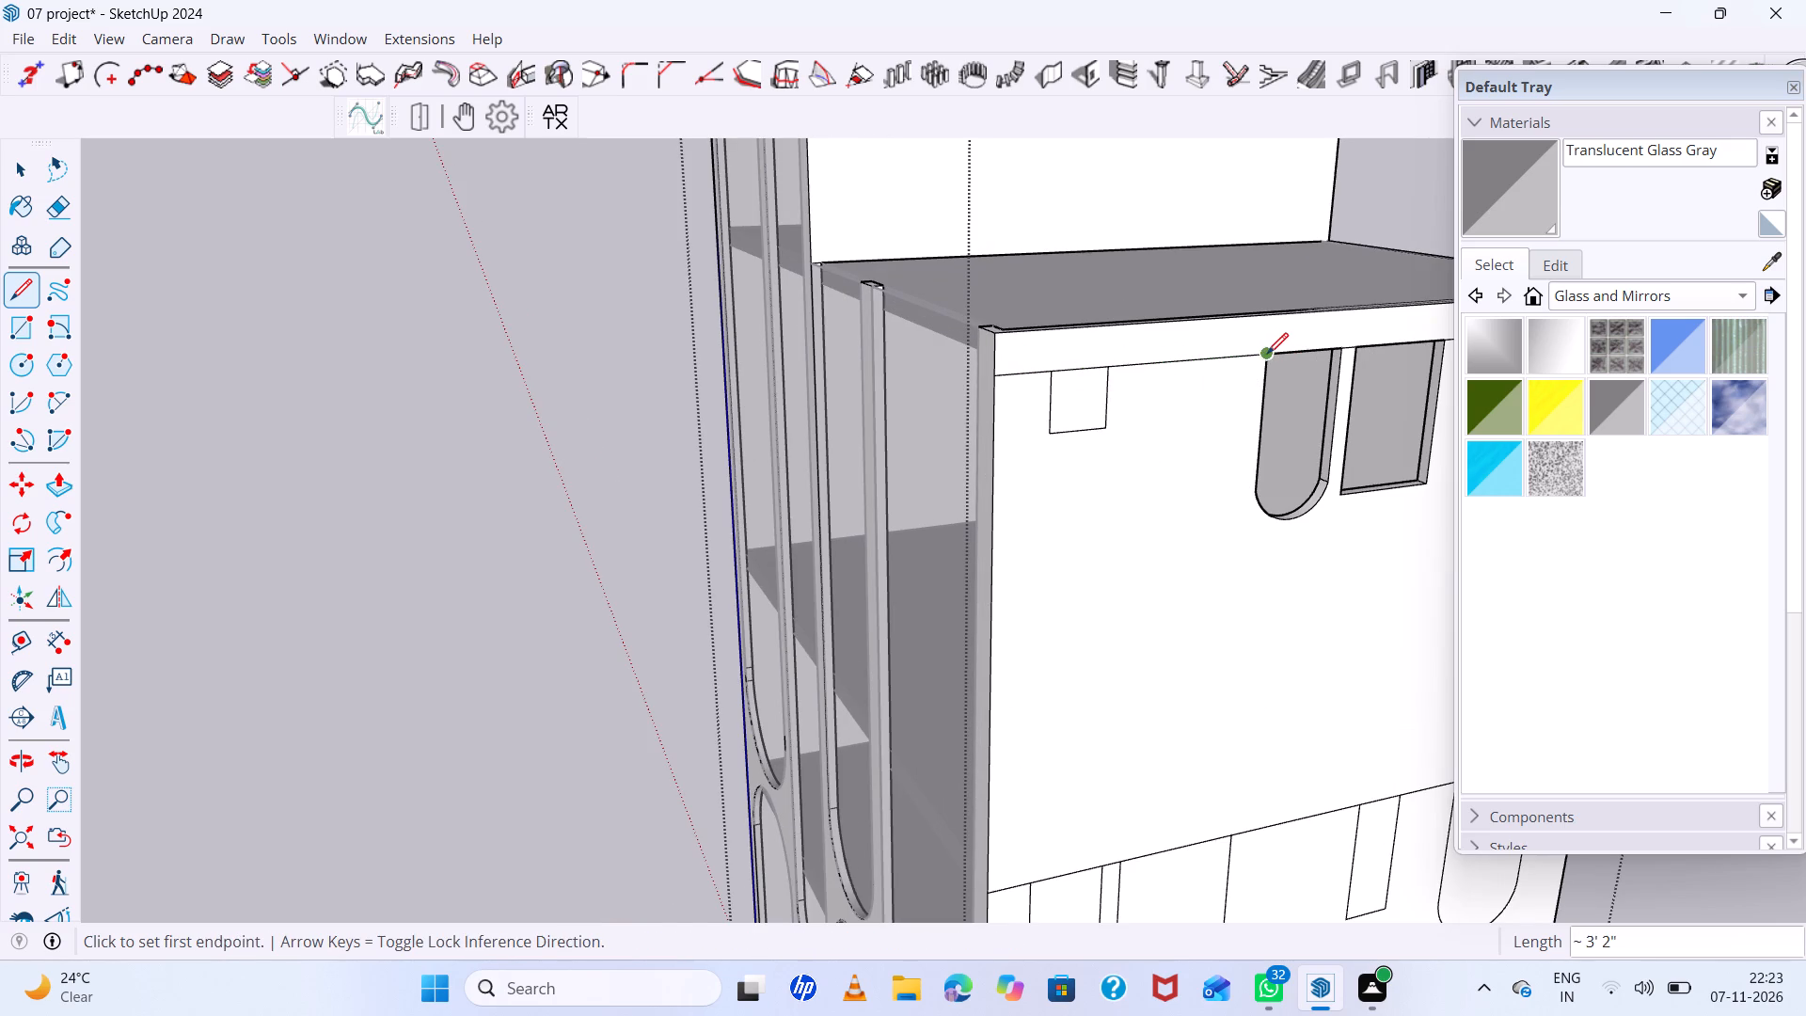
double_click(1268, 354)
left_click(1342, 347)
scroll(985, 408, "down", 5)
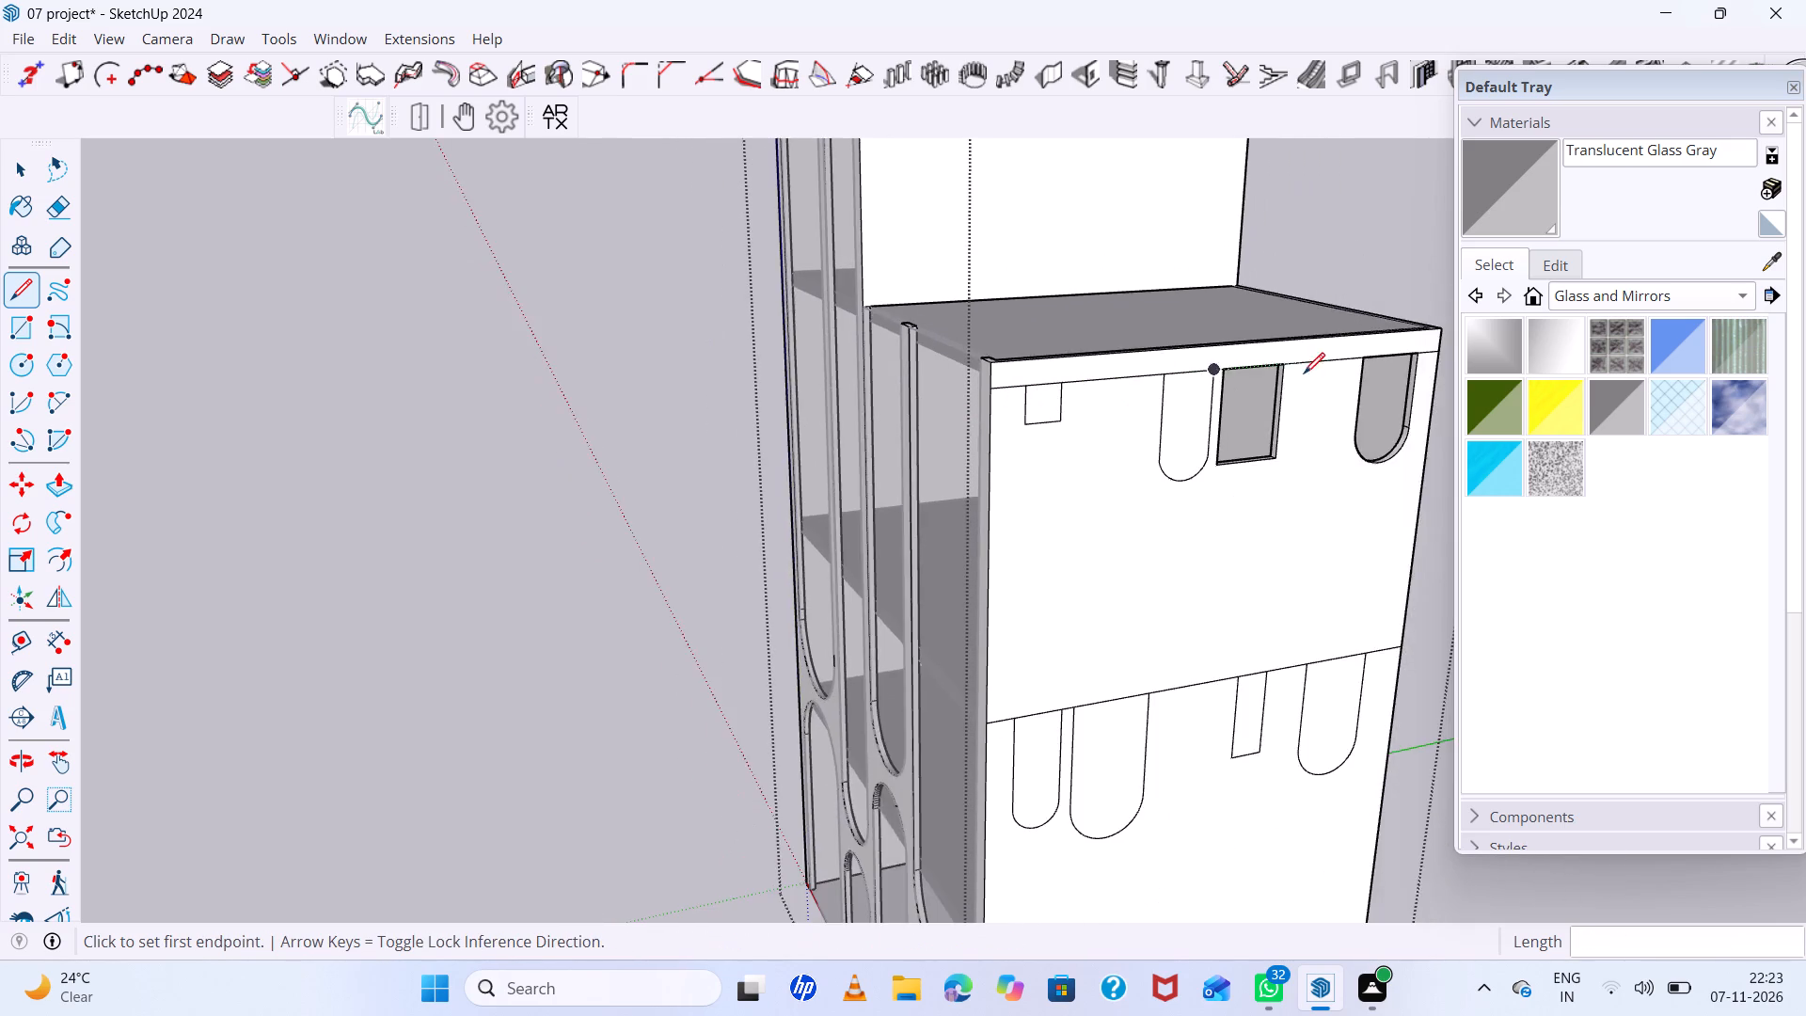
scroll(1304, 372, "up", 5)
left_click(1172, 368)
left_click(1284, 354)
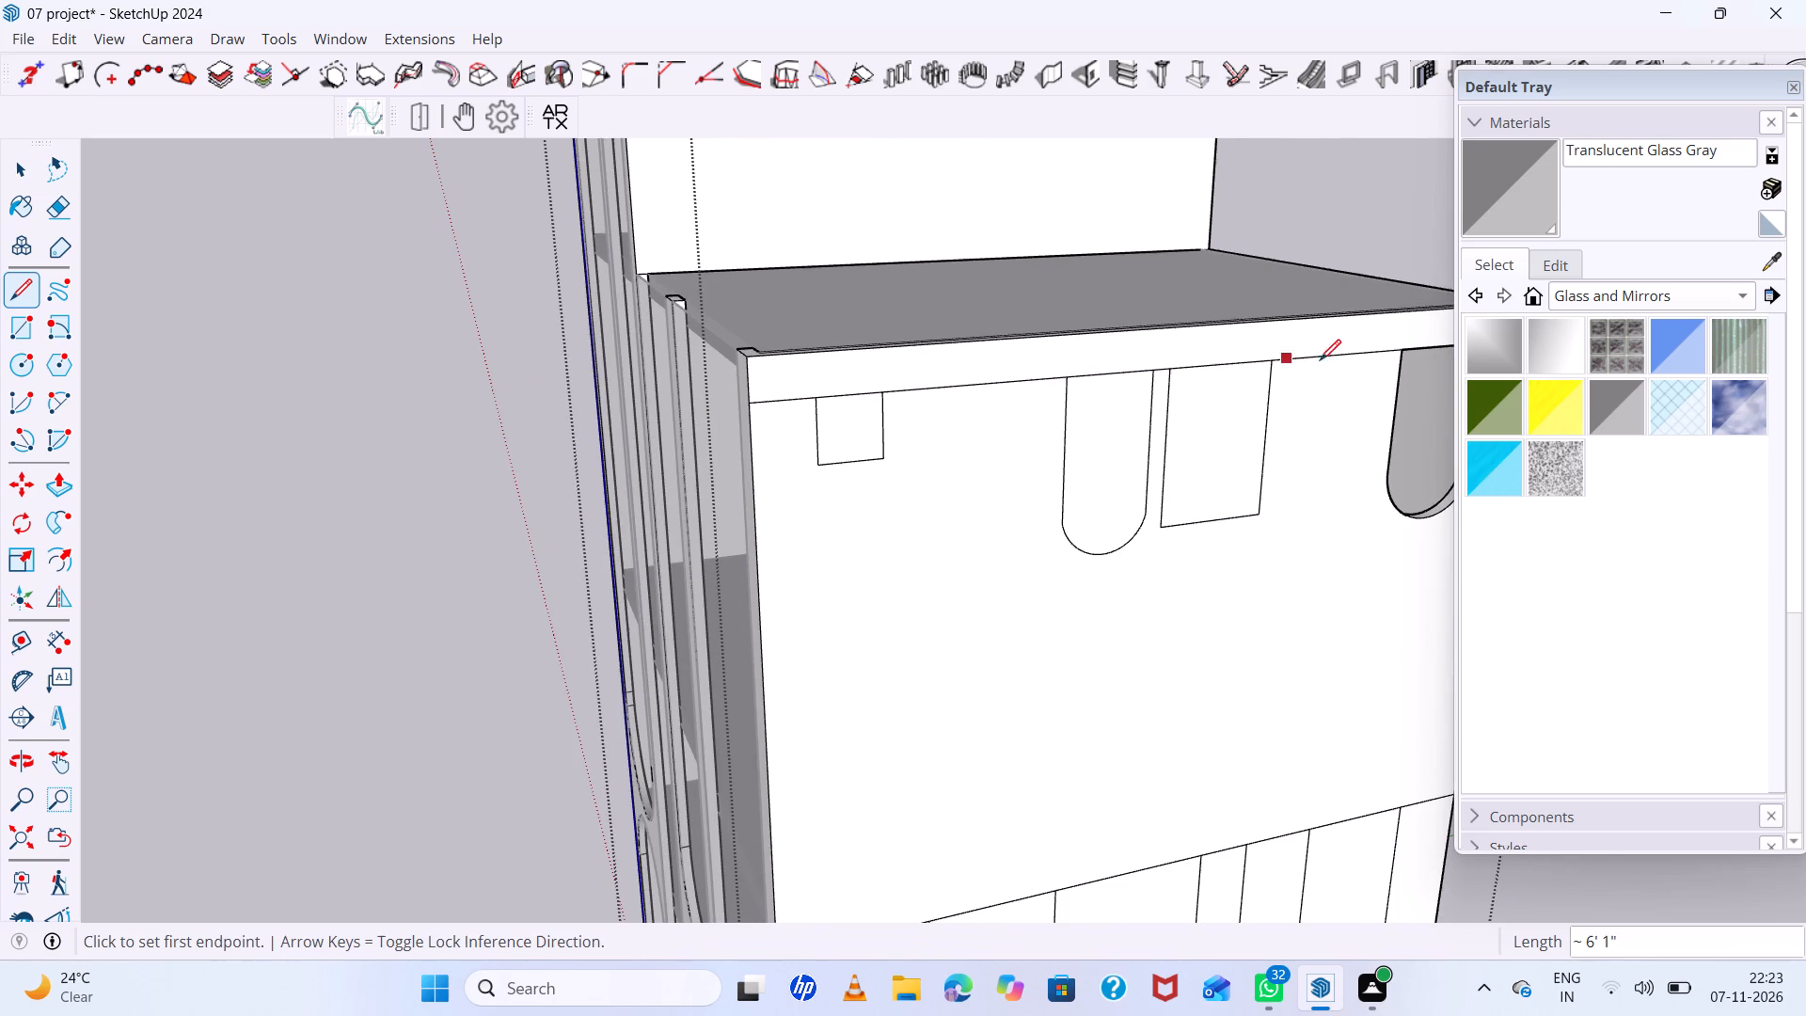
scroll(941, 458, "down", 5)
scroll(1196, 399, "up", 5)
left_click(1265, 381)
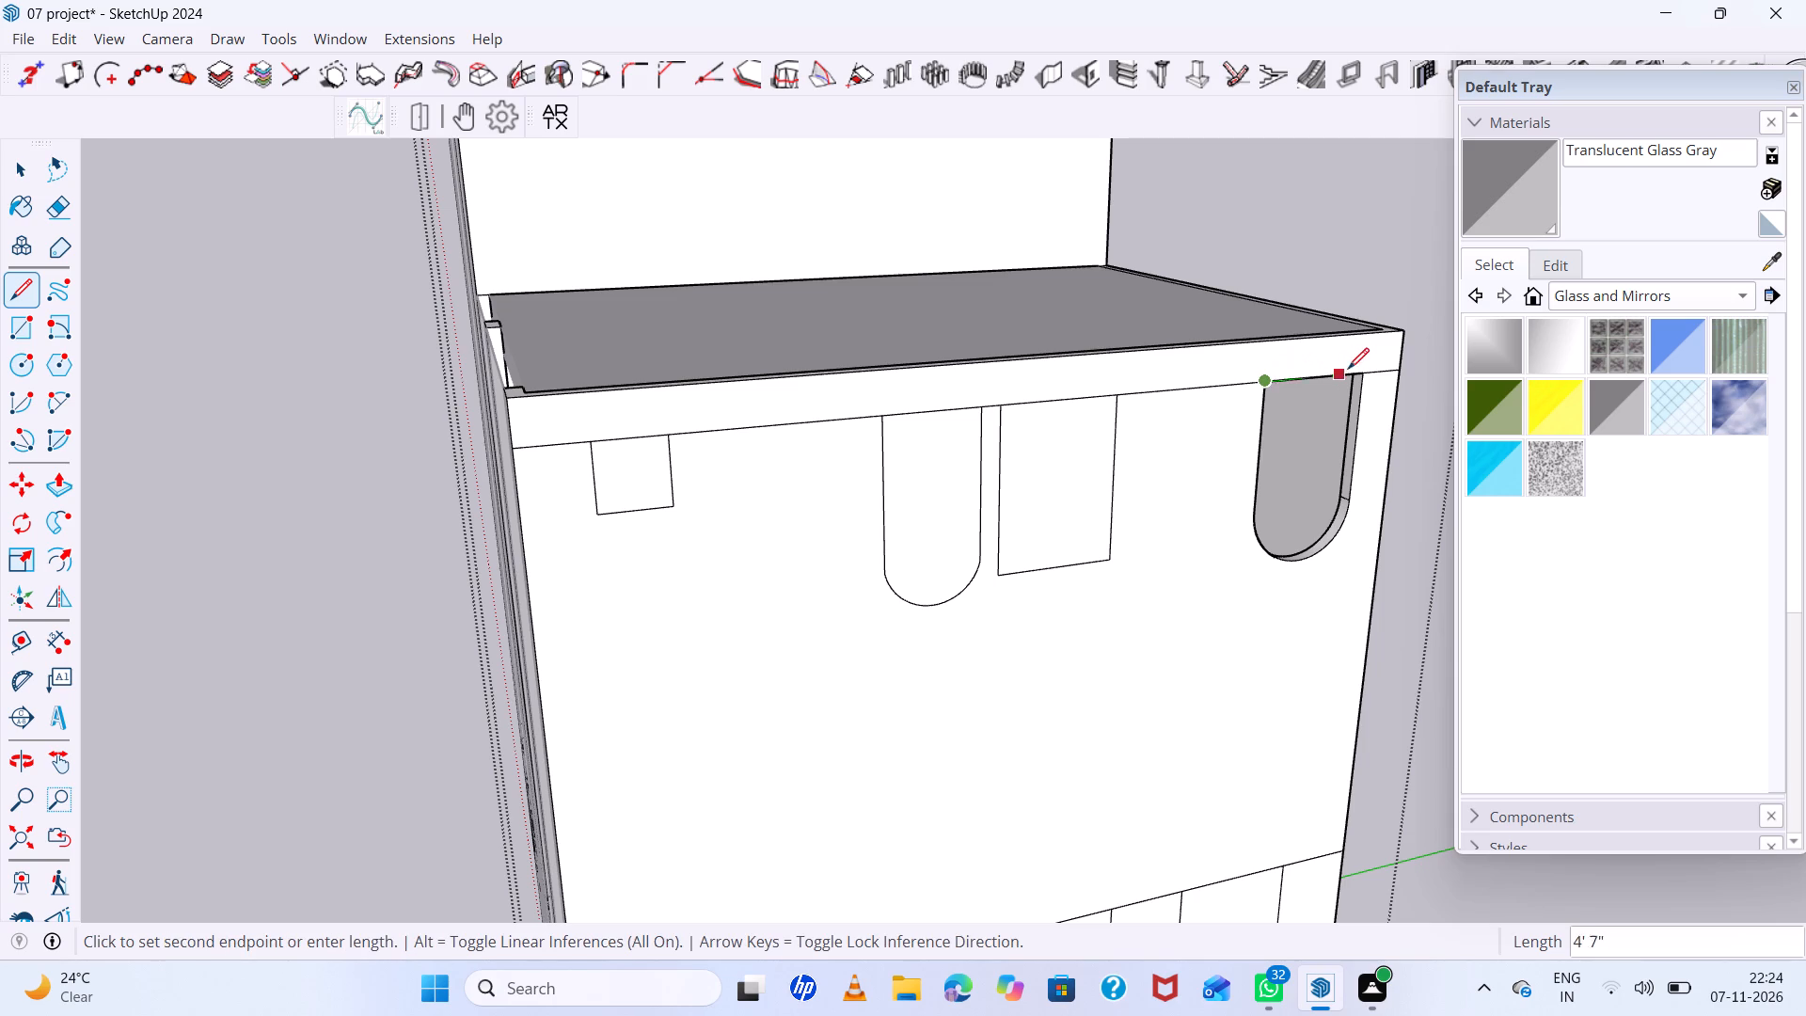
left_click(1360, 372)
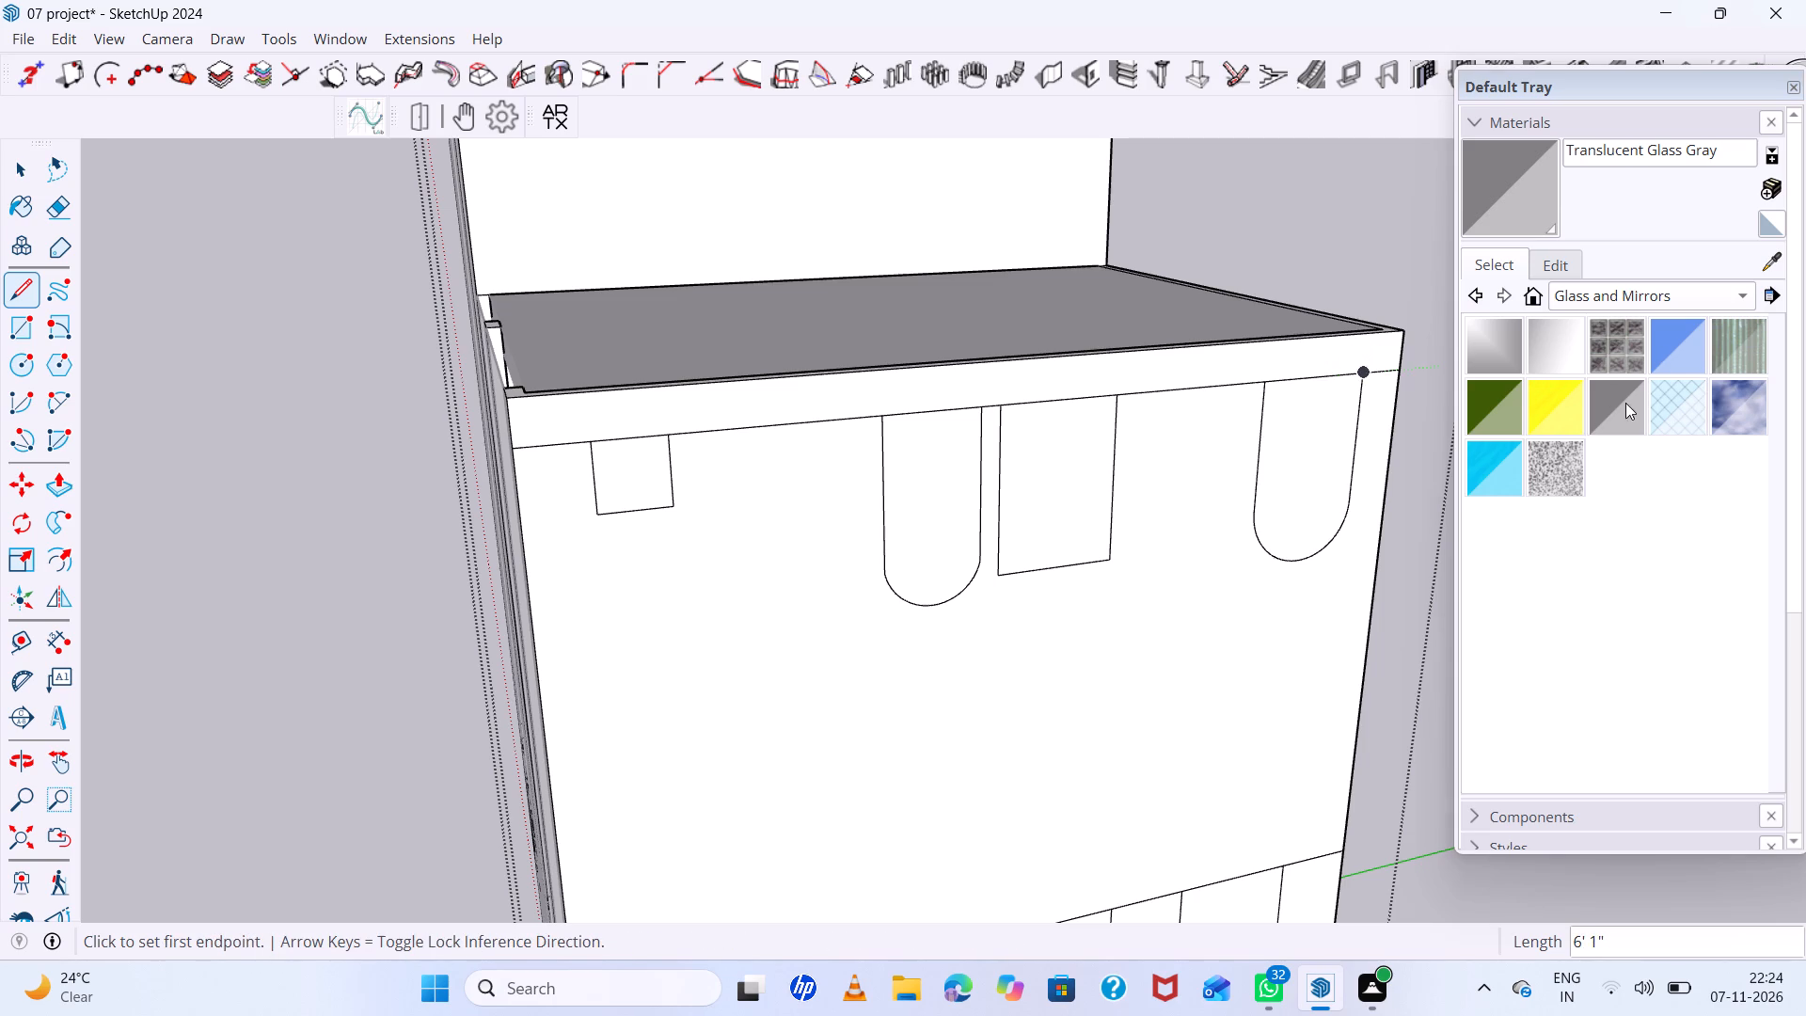
Paint the four upper side-wall opening faces with Translucent Glass Gray.
left_click(1626, 402)
left_click(1324, 463)
left_click(1041, 494)
left_click(920, 518)
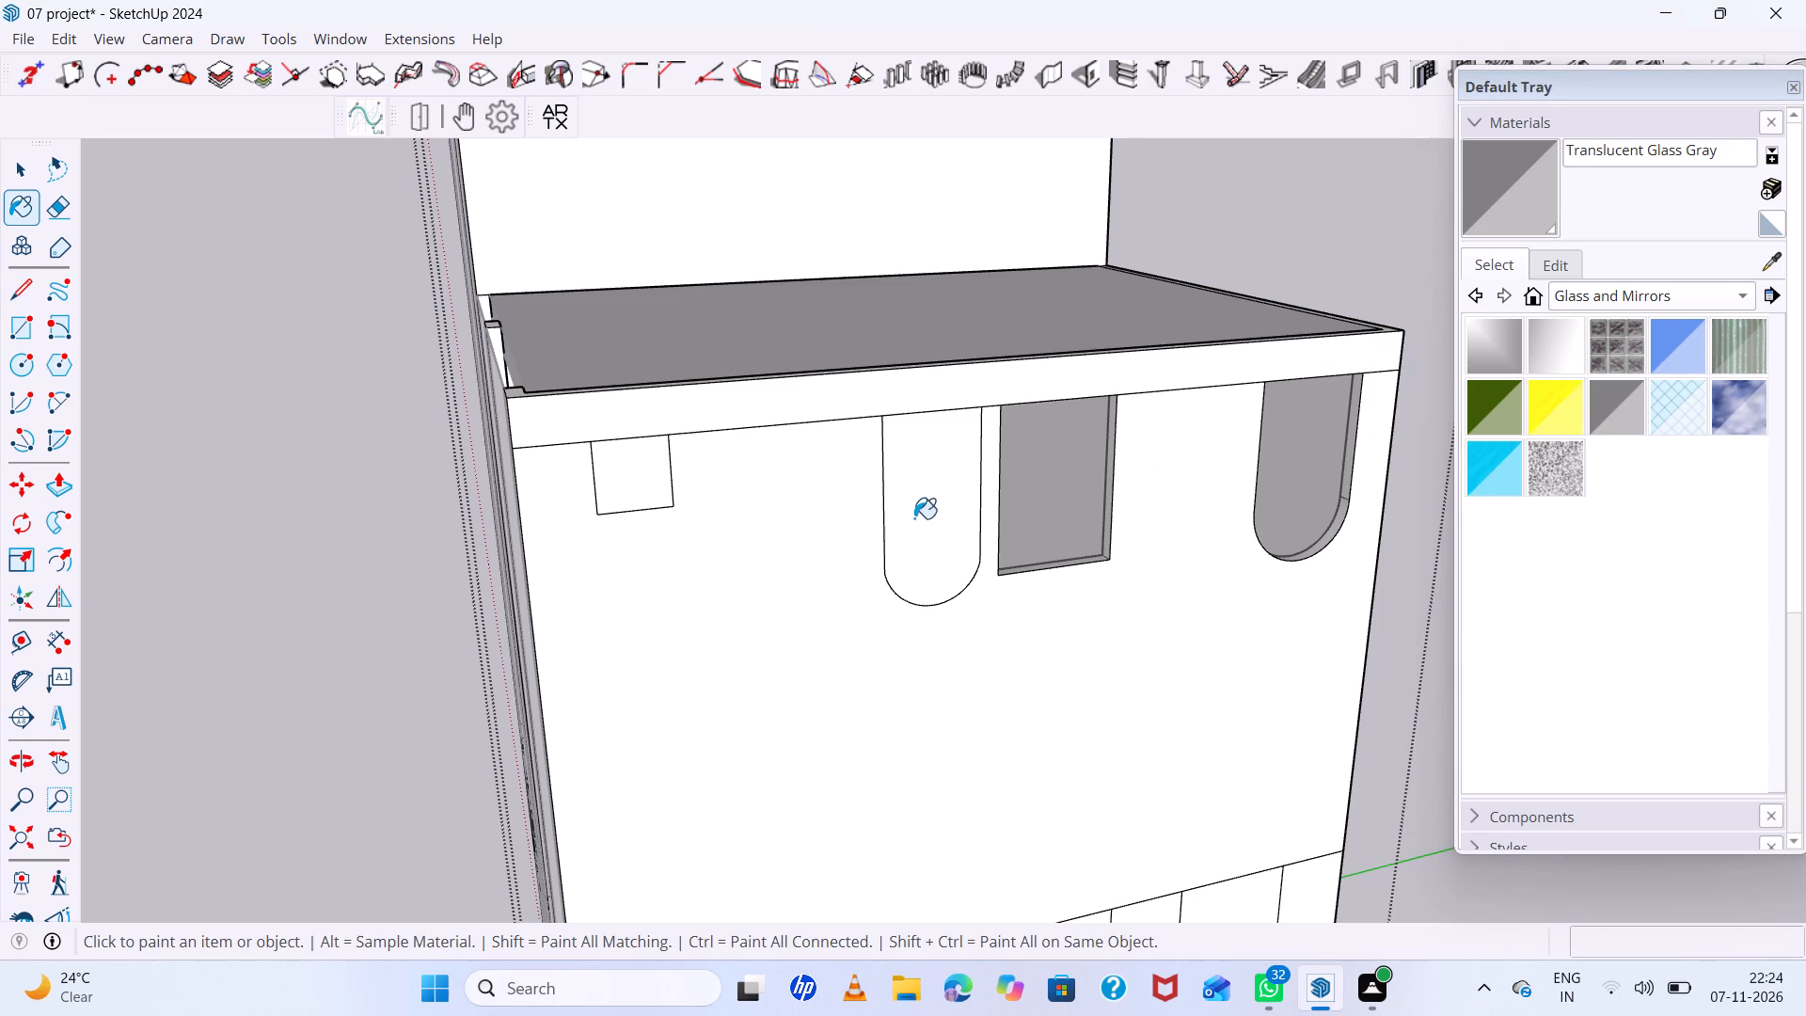
left_click(606, 492)
Paint the four lower side-wall opening faces with Translucent Glass Gray.
scroll(708, 501, "down", 12)
scroll(903, 688, "up", 6)
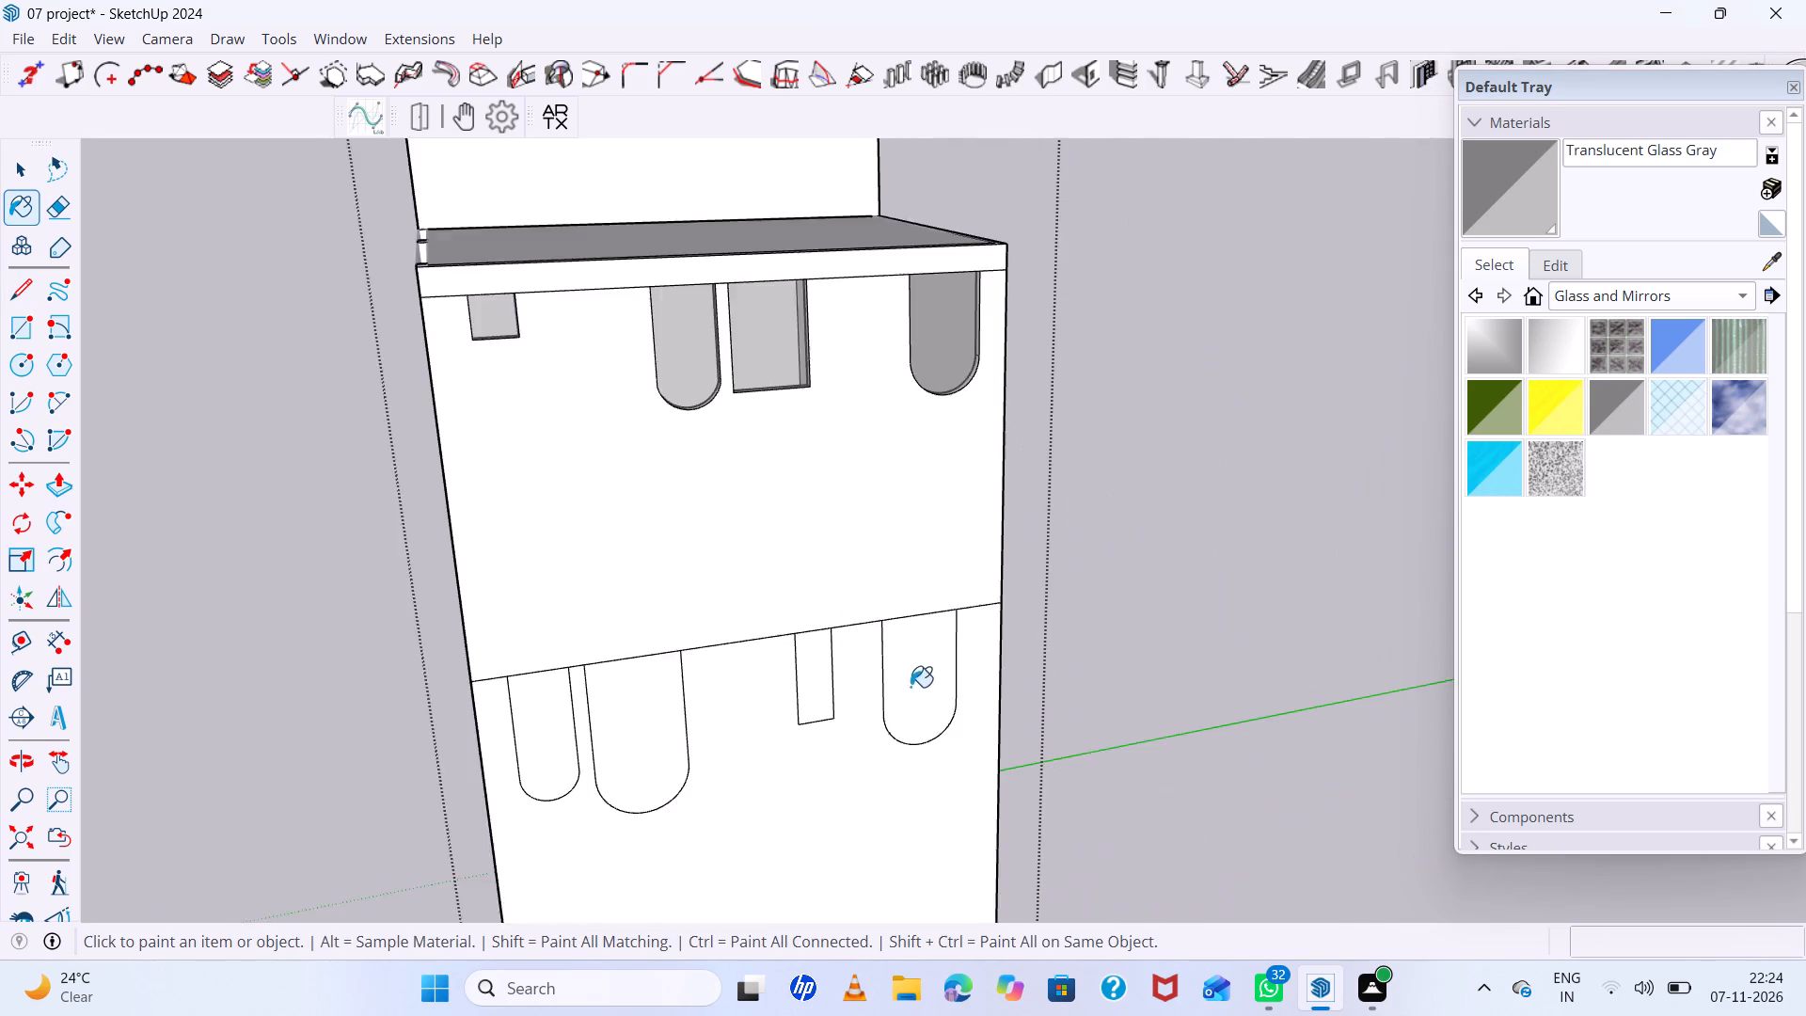
left_click(927, 665)
left_click(802, 665)
left_click(599, 743)
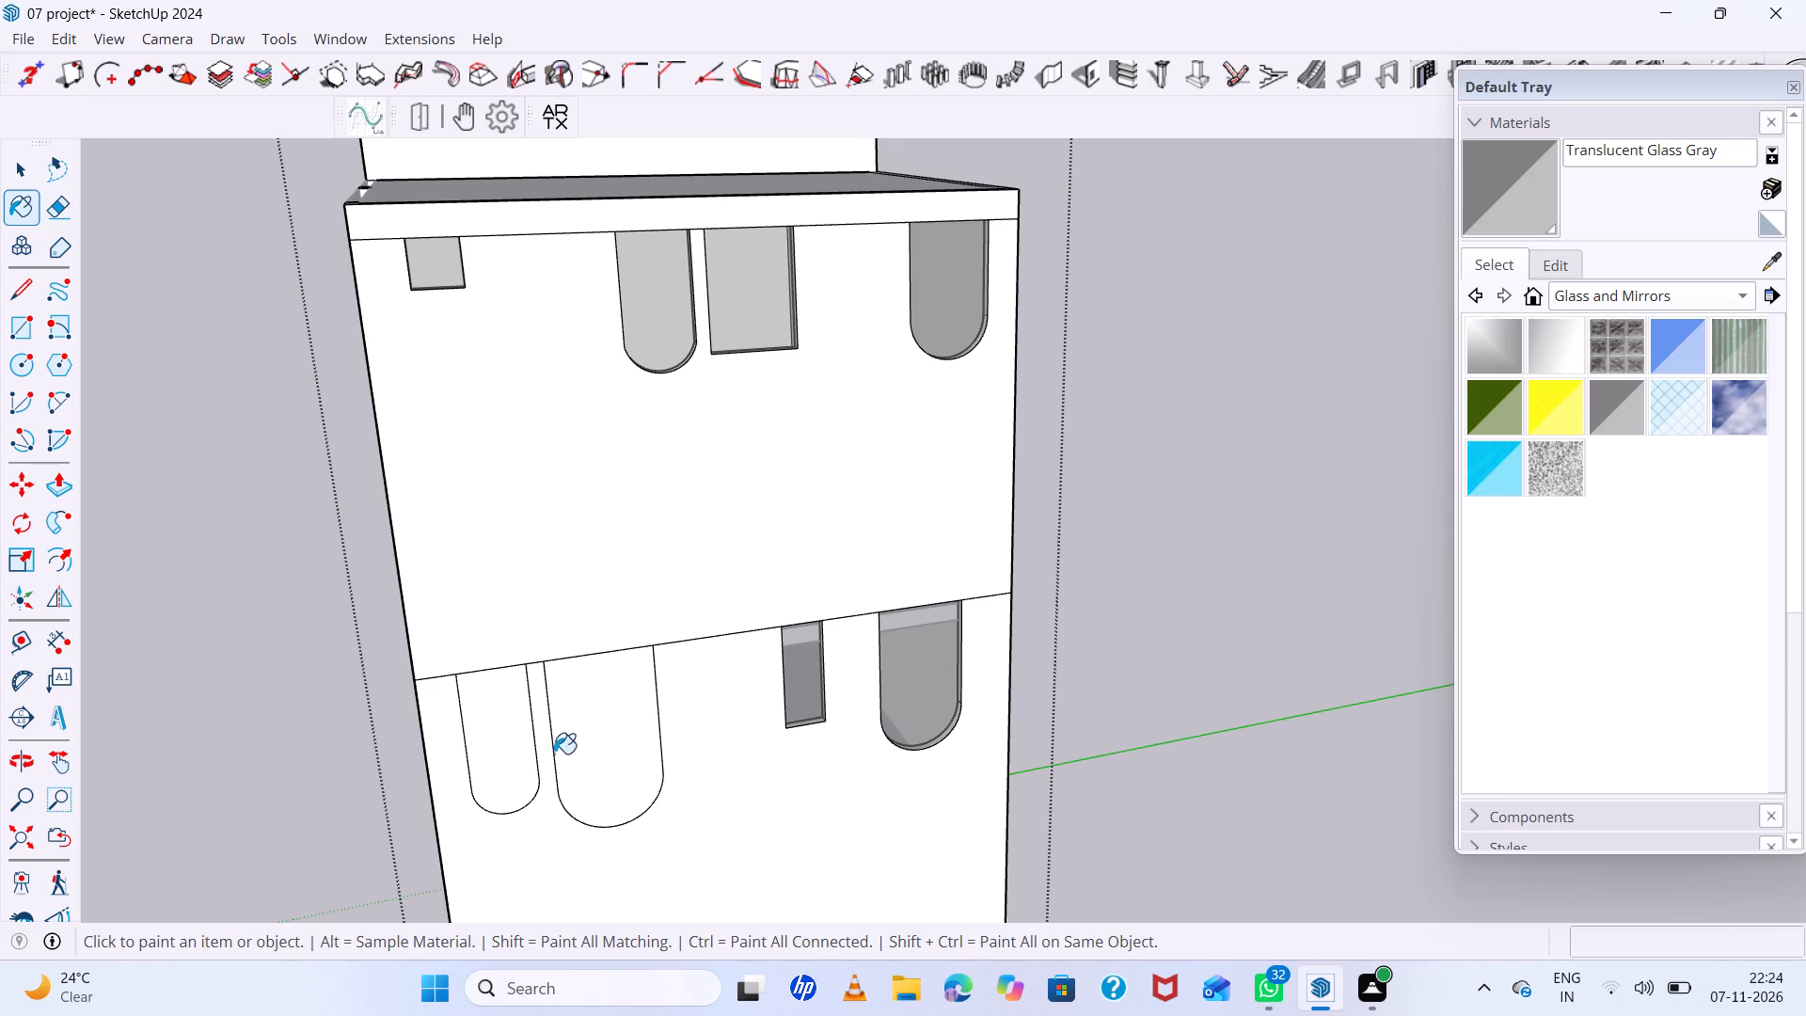
left_click(483, 752)
Leave the building group and examine its glazed front, side wall and curved underside.
scroll(706, 708, "down", 20)
middle_click_drag(651, 688, 1270, 714)
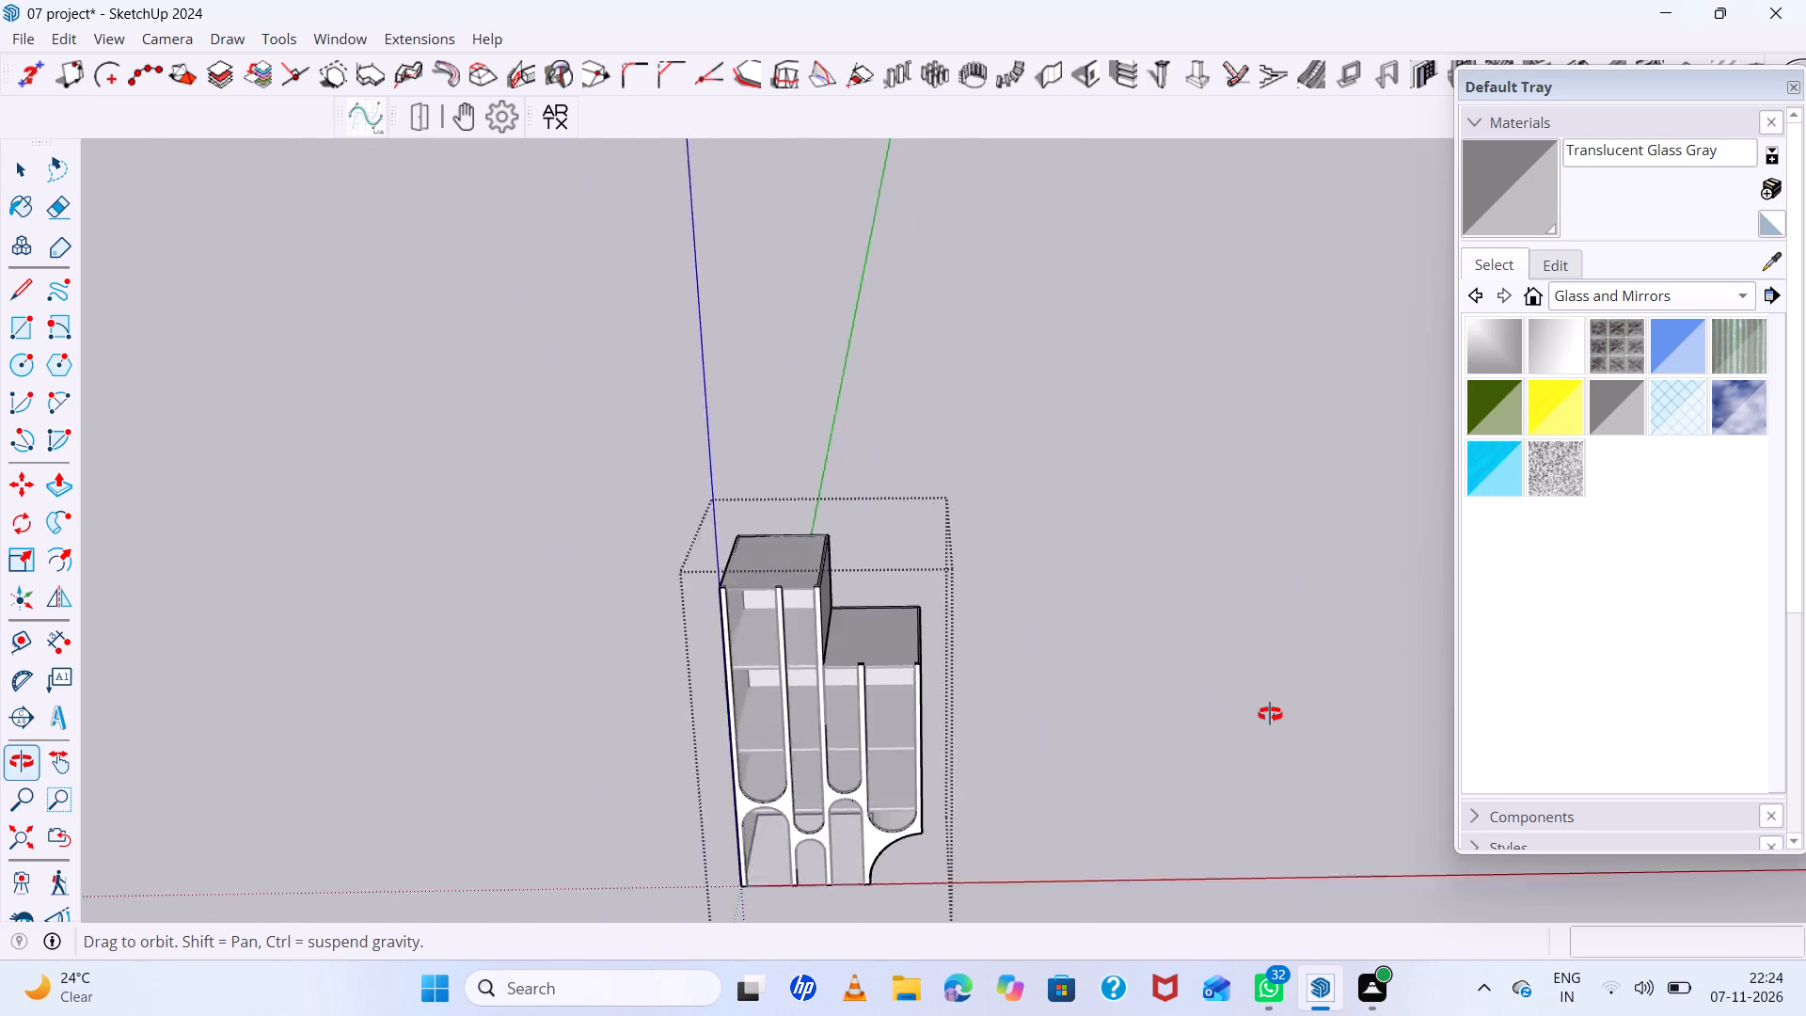
middle_click_drag(1270, 714, 1304, 499)
key("space")
left_click(1152, 489)
scroll(555, 572, "down", 7)
scroll(804, 543, "up", 6)
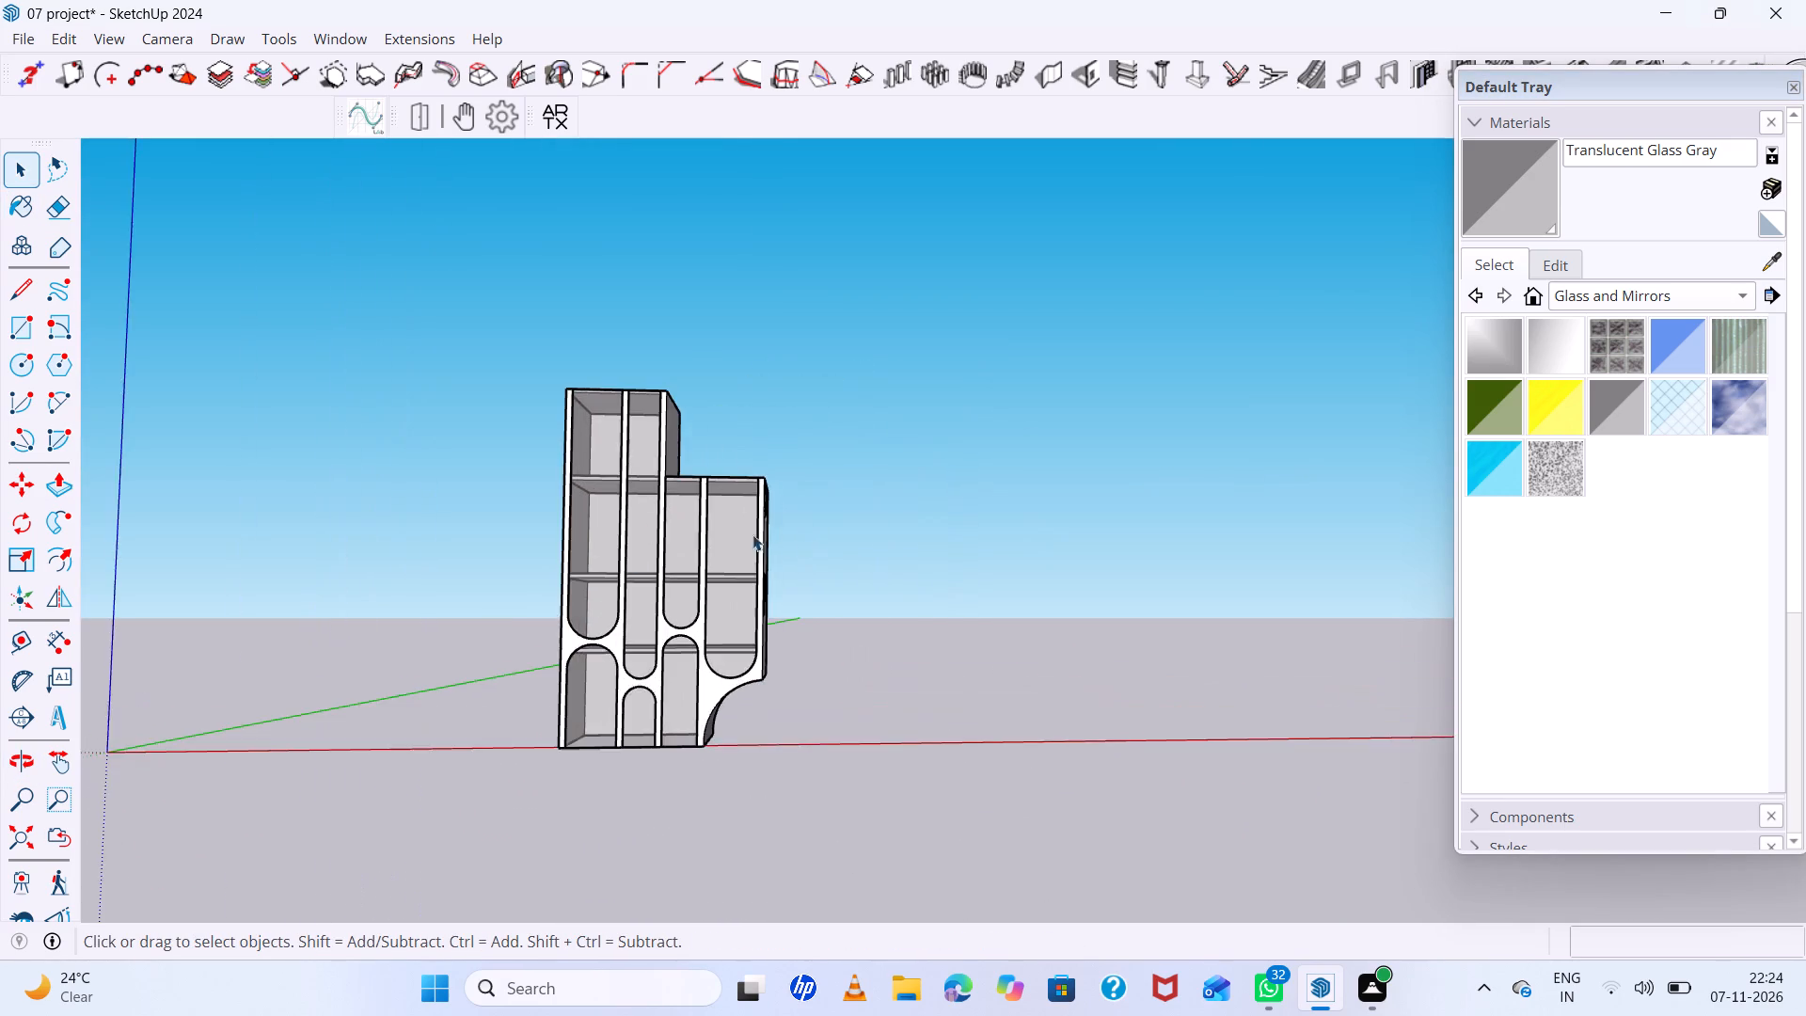
middle_click_drag(629, 553, 674, 602)
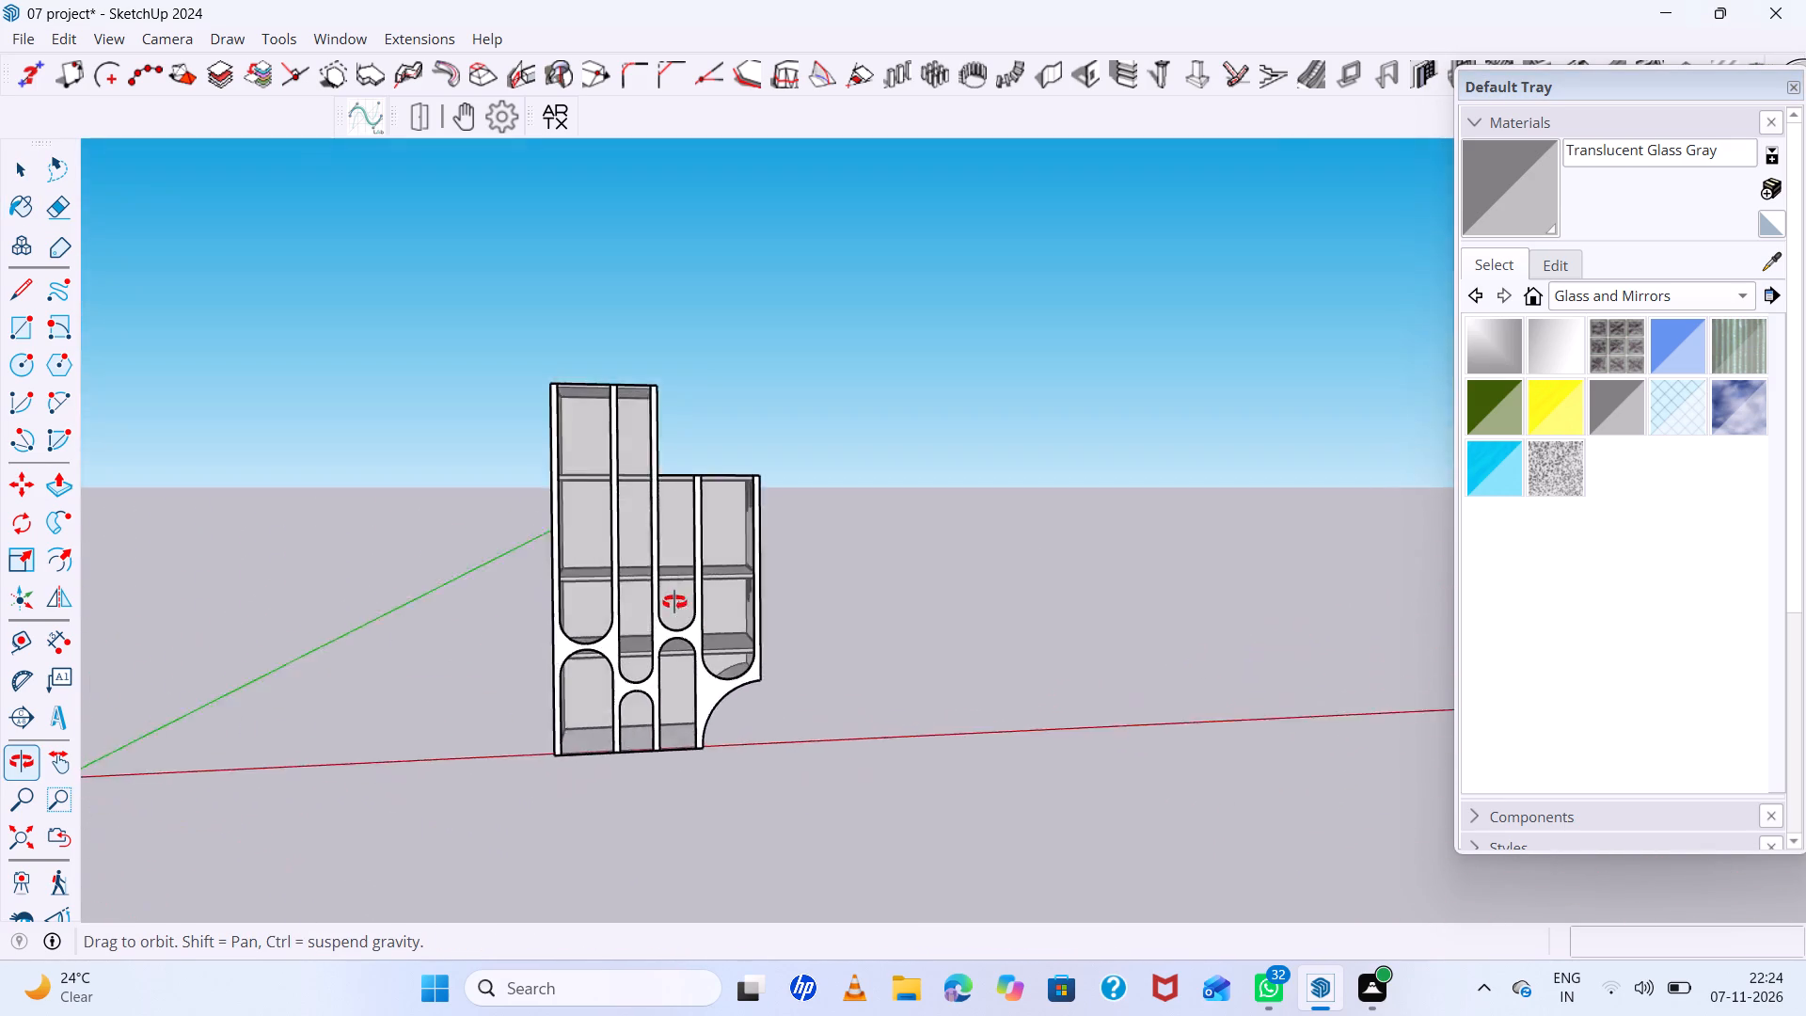
middle_click_drag(674, 602, 472, 575)
scroll(752, 742, "up", 5)
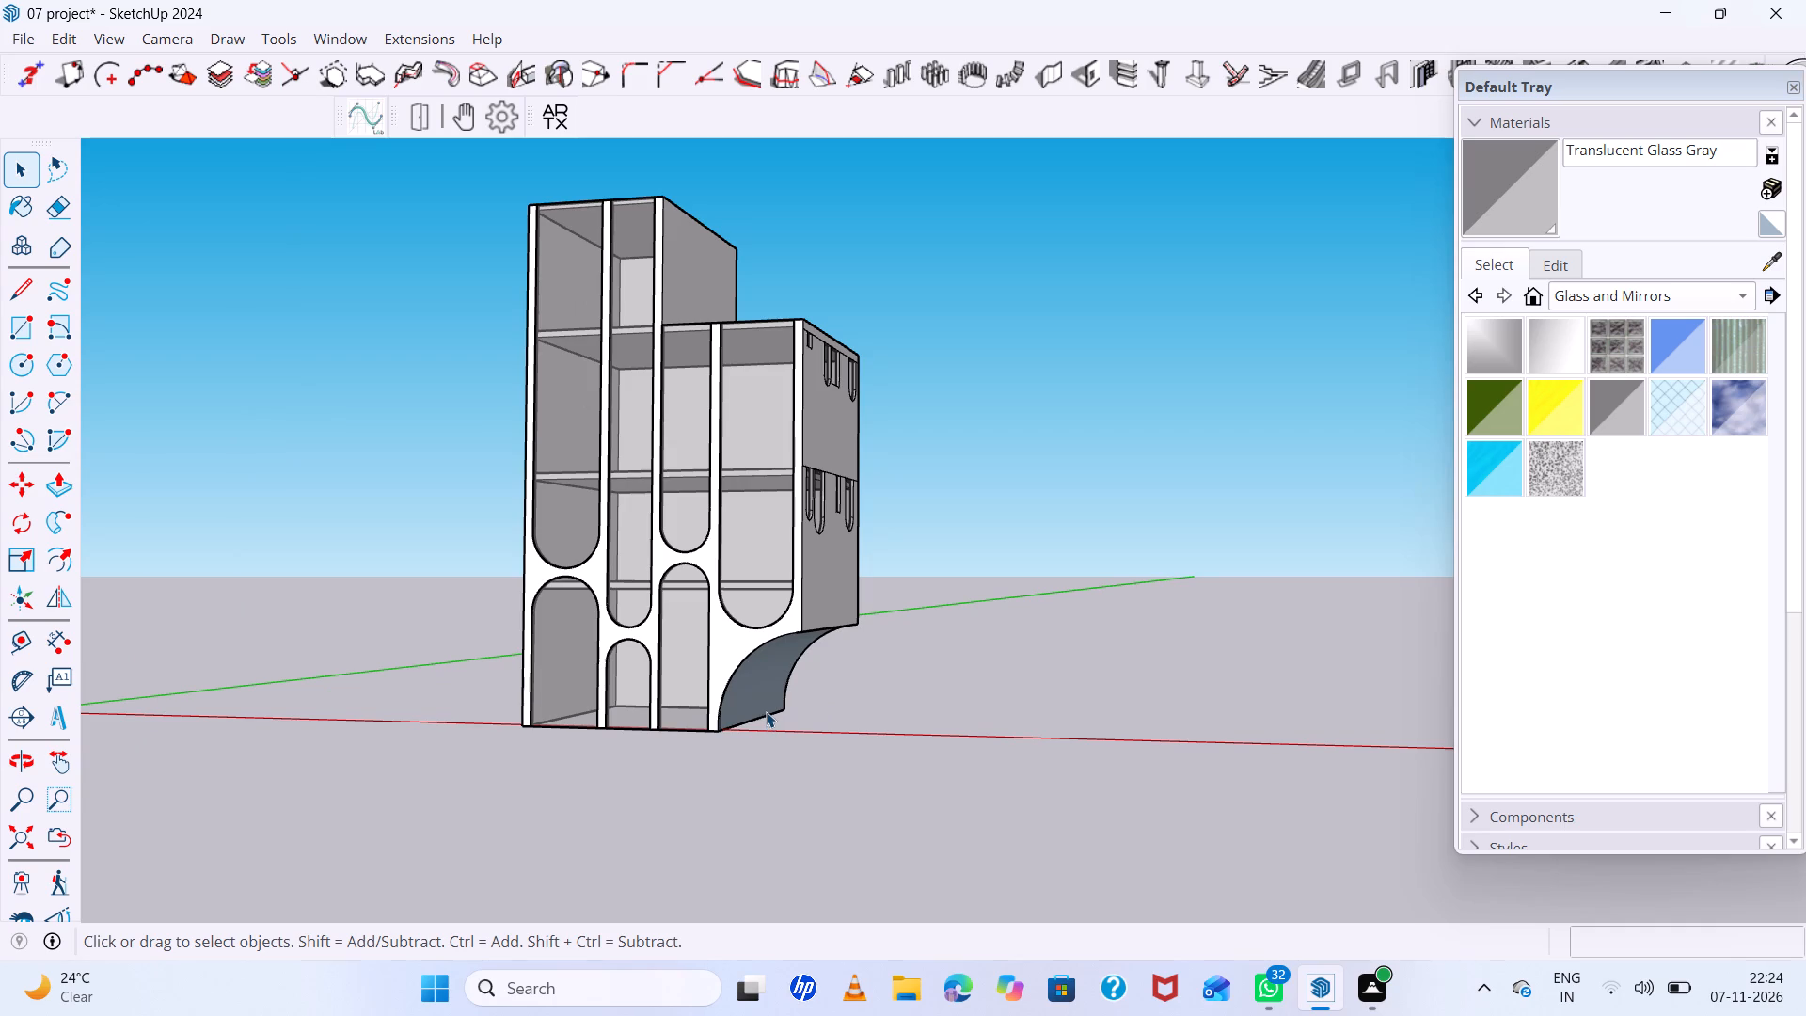
scroll(766, 711, "down", 2)
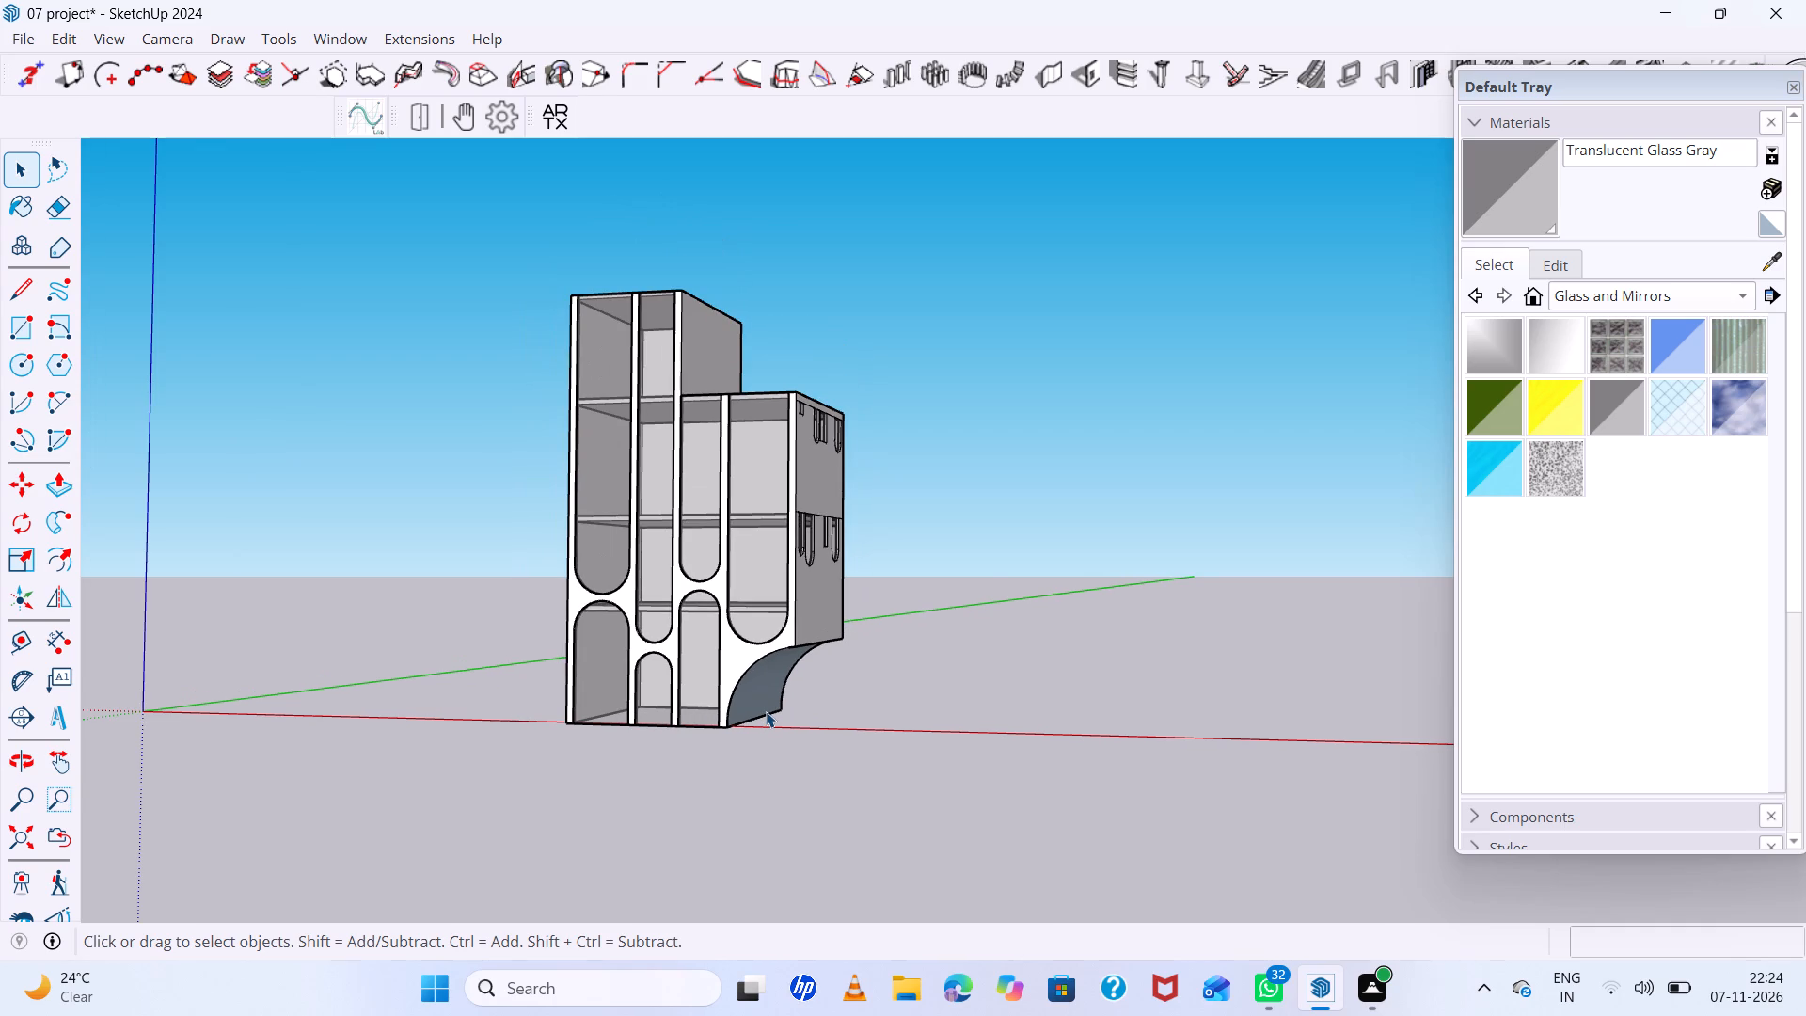
scroll(765, 709, "down", 6)
scroll(764, 707, "up", 6)
scroll(764, 707, "down", 3)
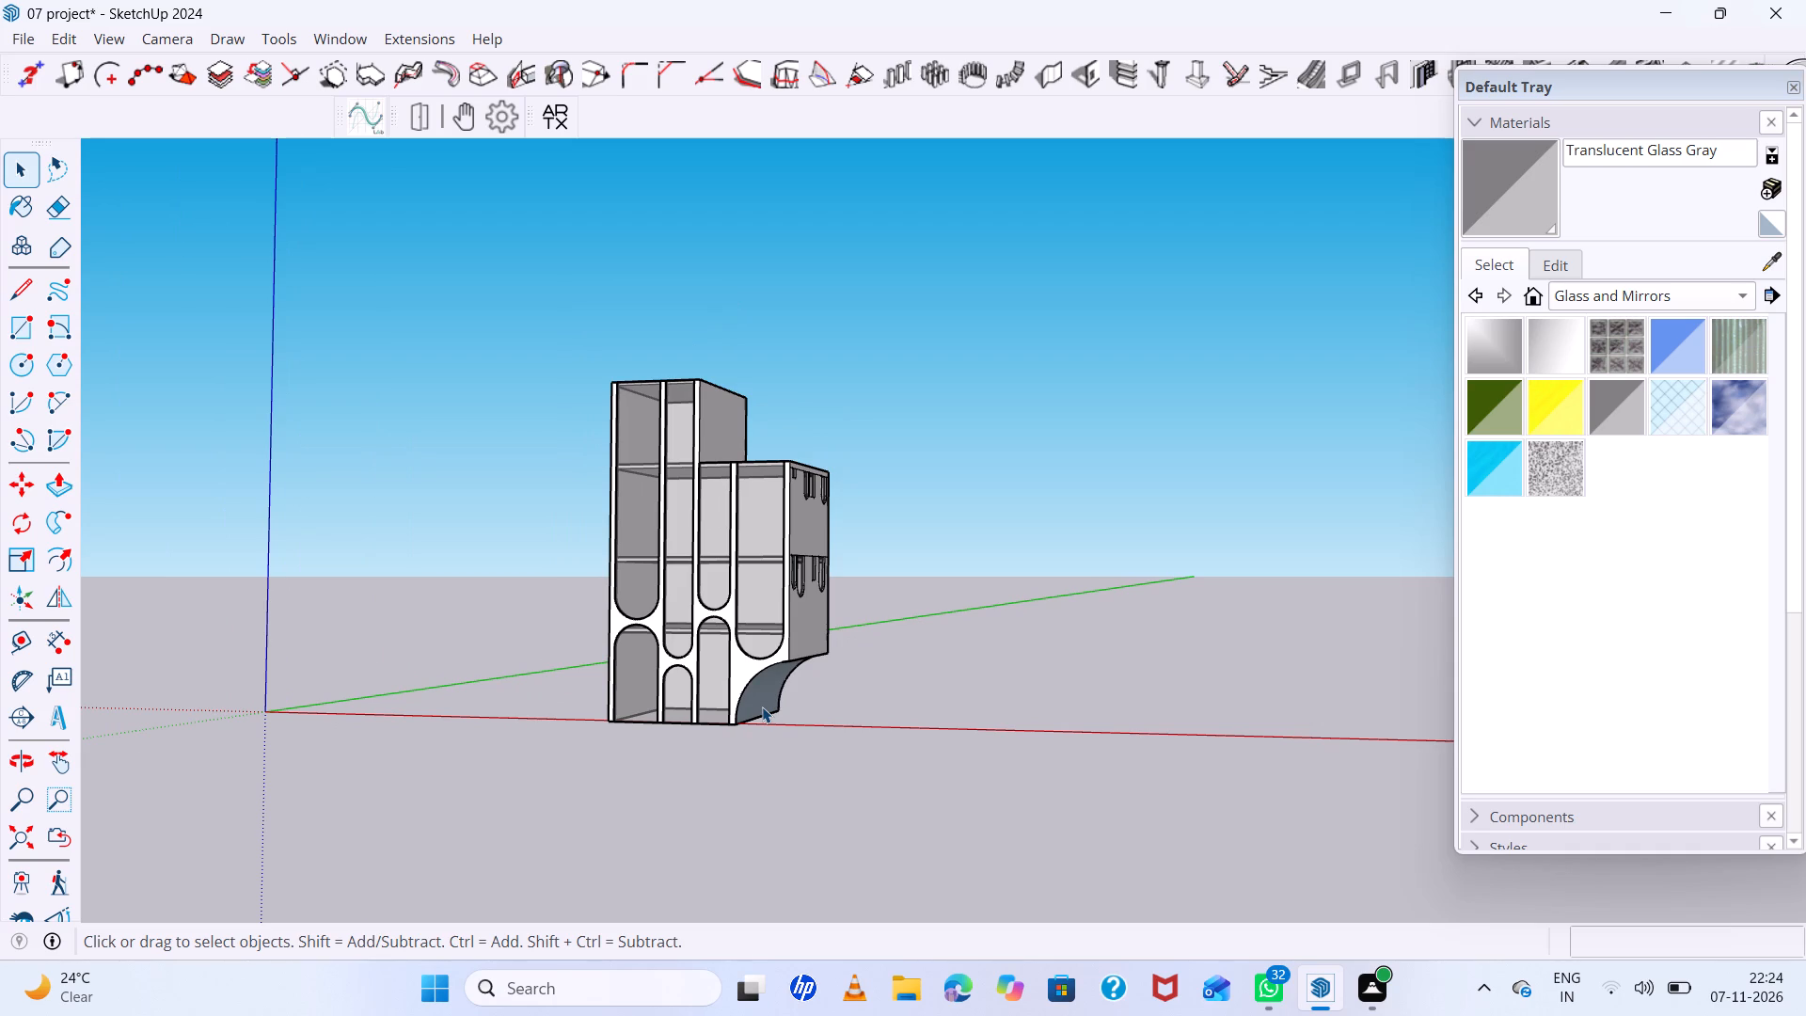
scroll(712, 685, "down", 3)
scroll(869, 736, "up", 5)
Reverse the curved underside face at the building's lower corner inside its group.
double_click(679, 650)
scroll(681, 658, "up", 5)
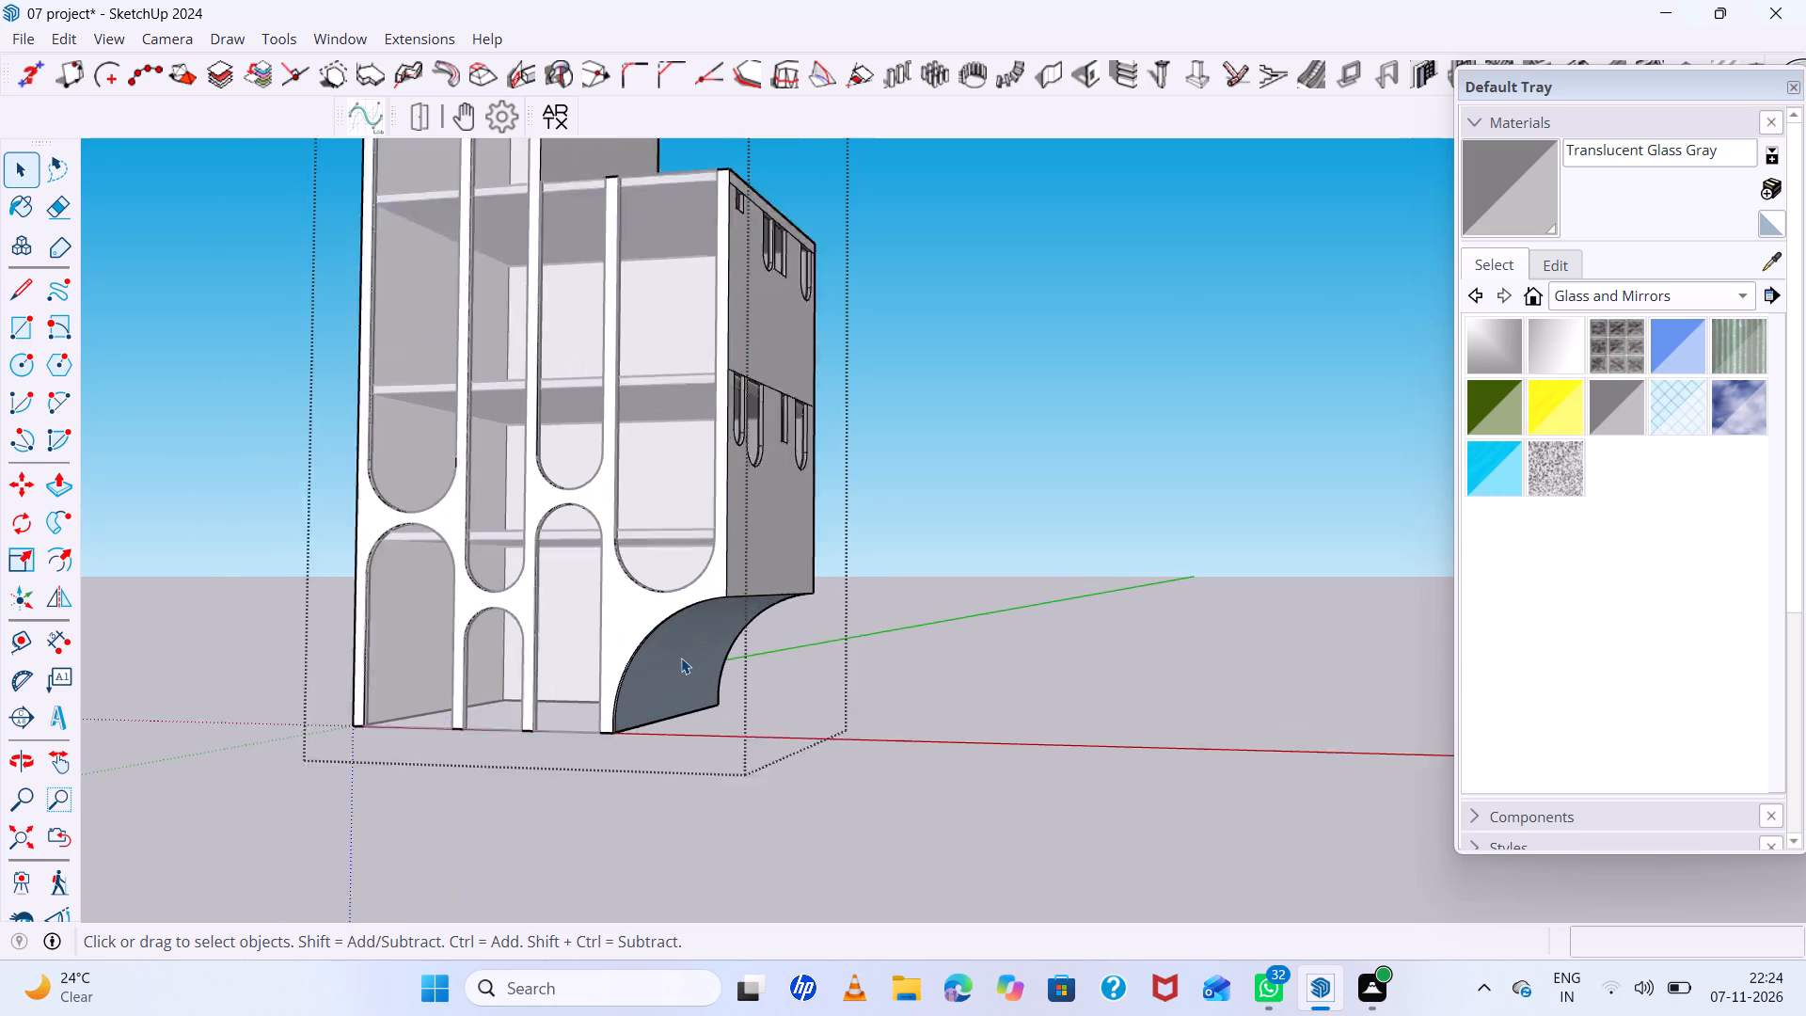
scroll(681, 658, "up", 2)
left_click(683, 658)
right_click(683, 658)
left_click(802, 352)
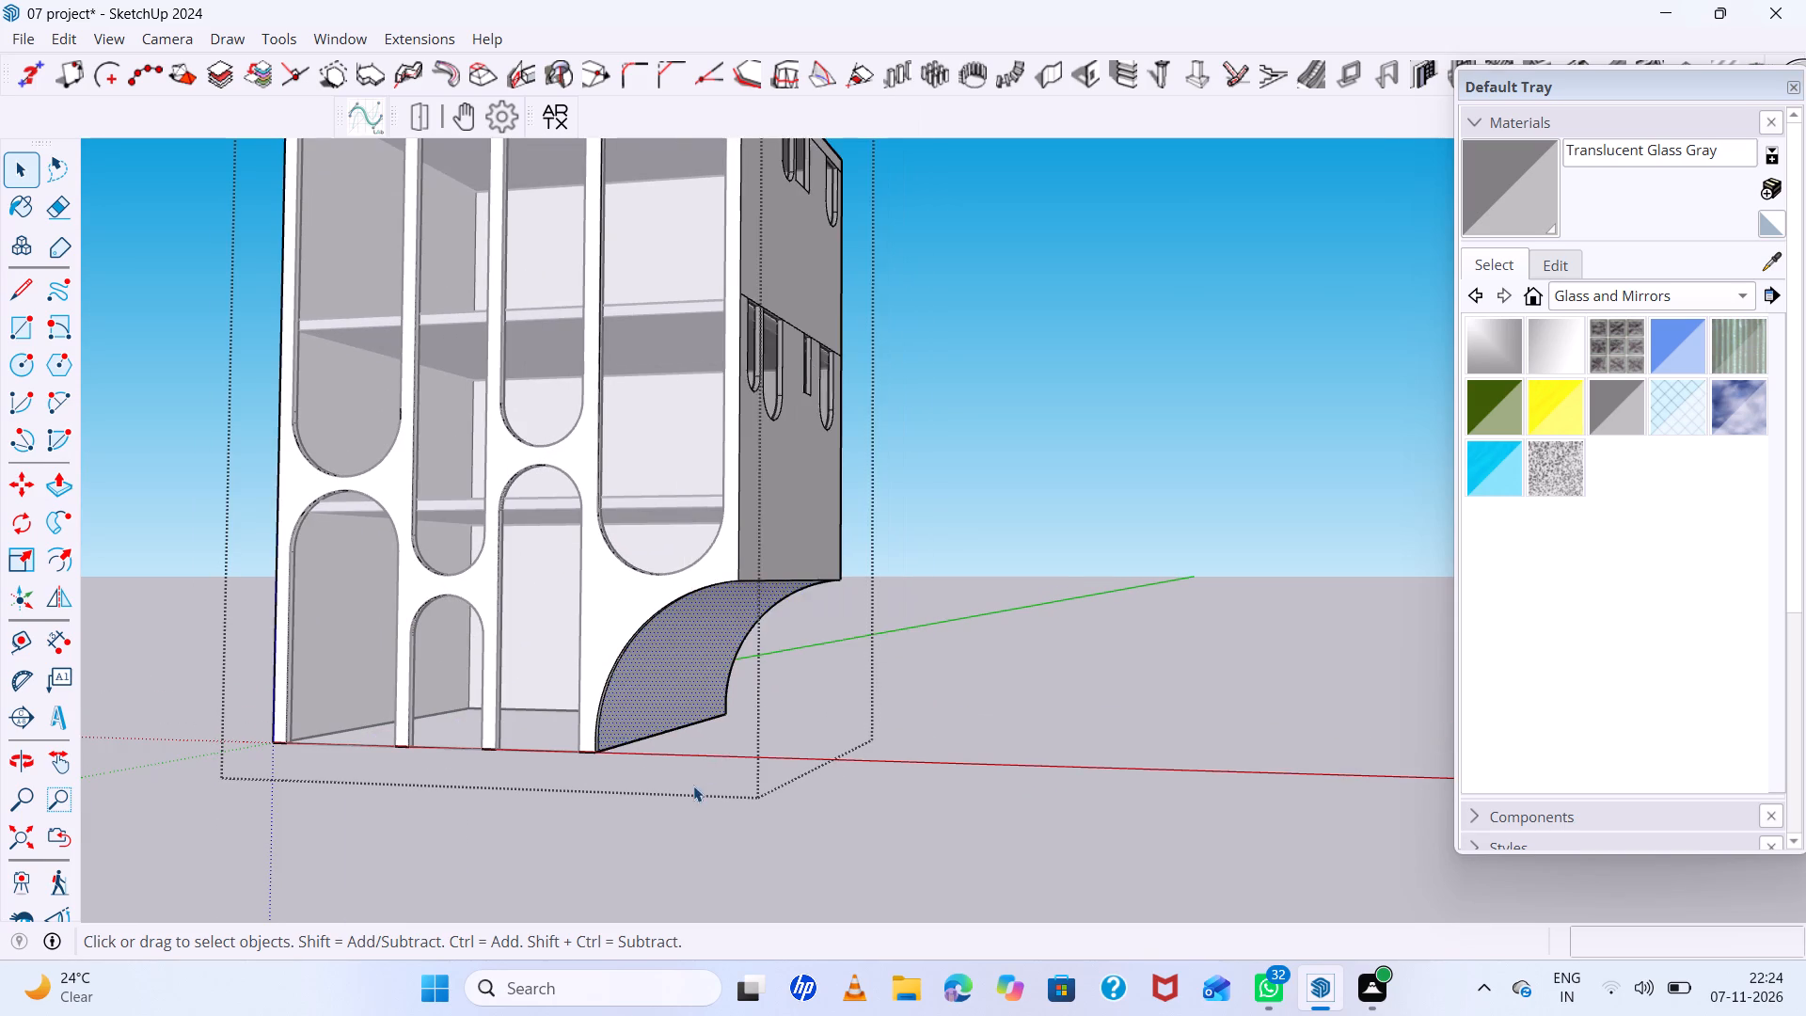
scroll(693, 786, "down", 5)
left_click(905, 689)
Delete the stray edge segments beside the lower front edge of the curved underside inside the building group.
scroll(719, 759, "up", 12)
left_click(568, 738)
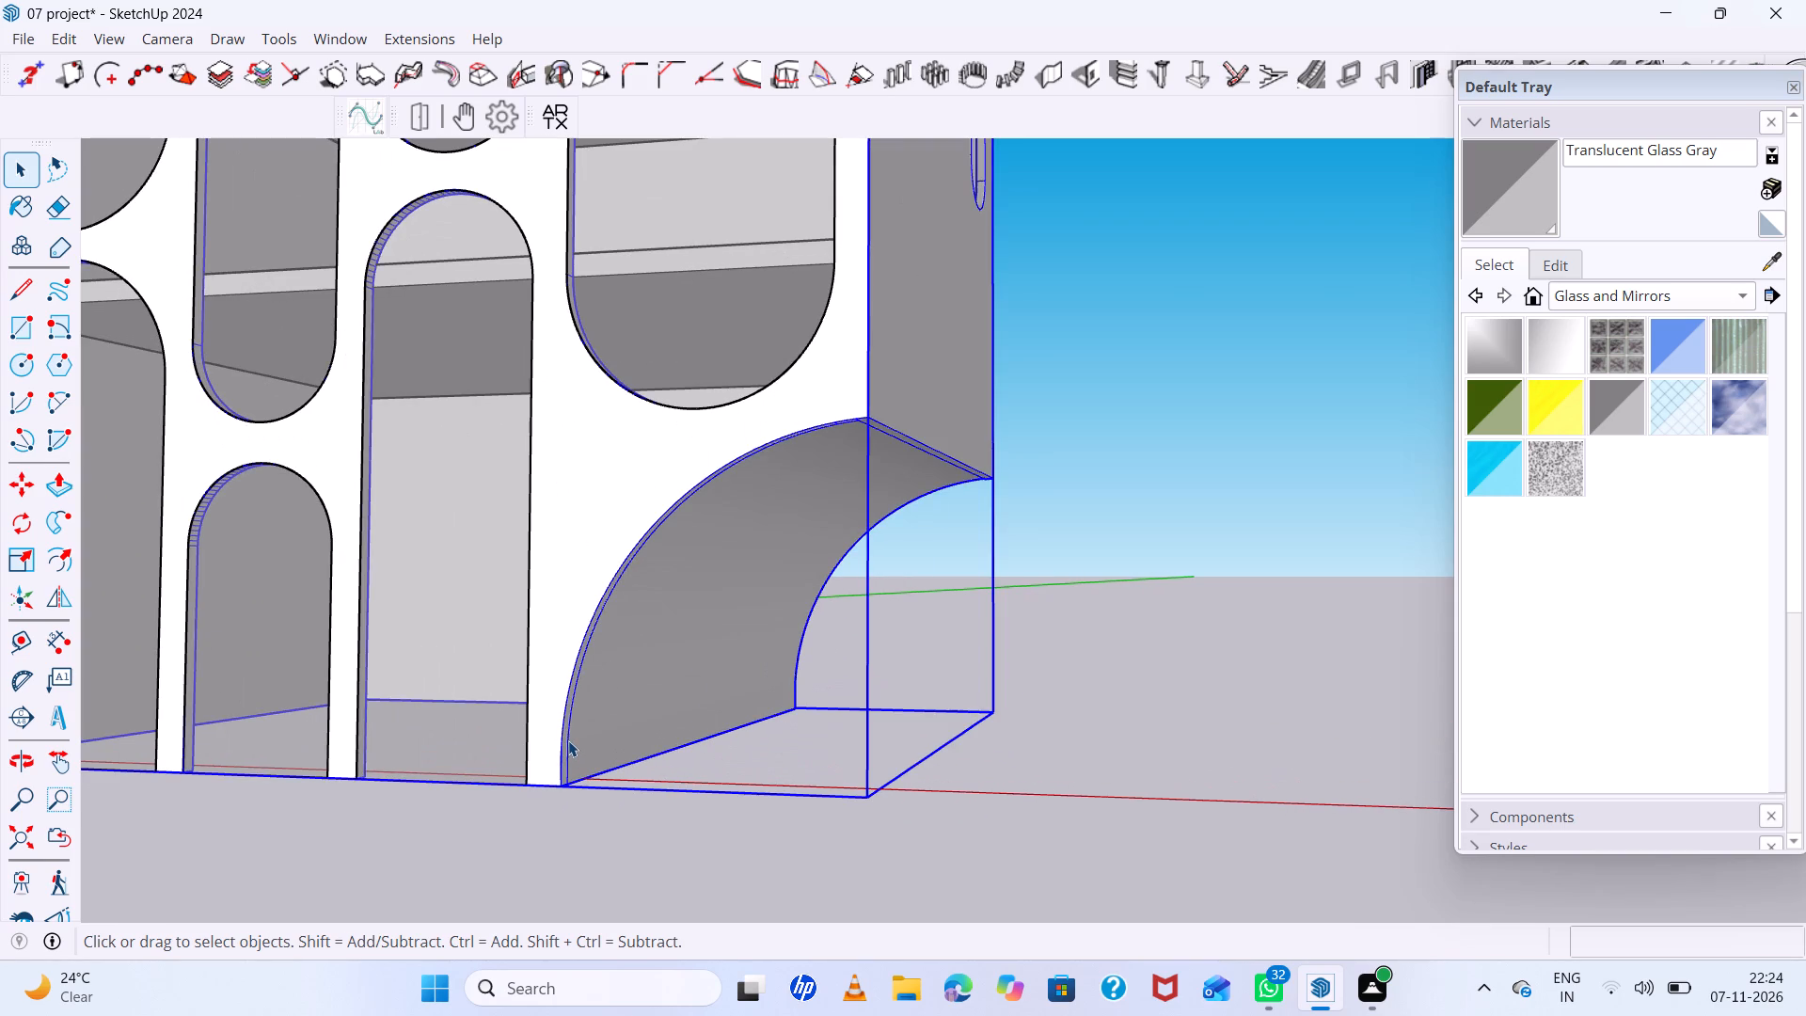
double_click(568, 740)
scroll(569, 741, "up", 4)
left_click(569, 741)
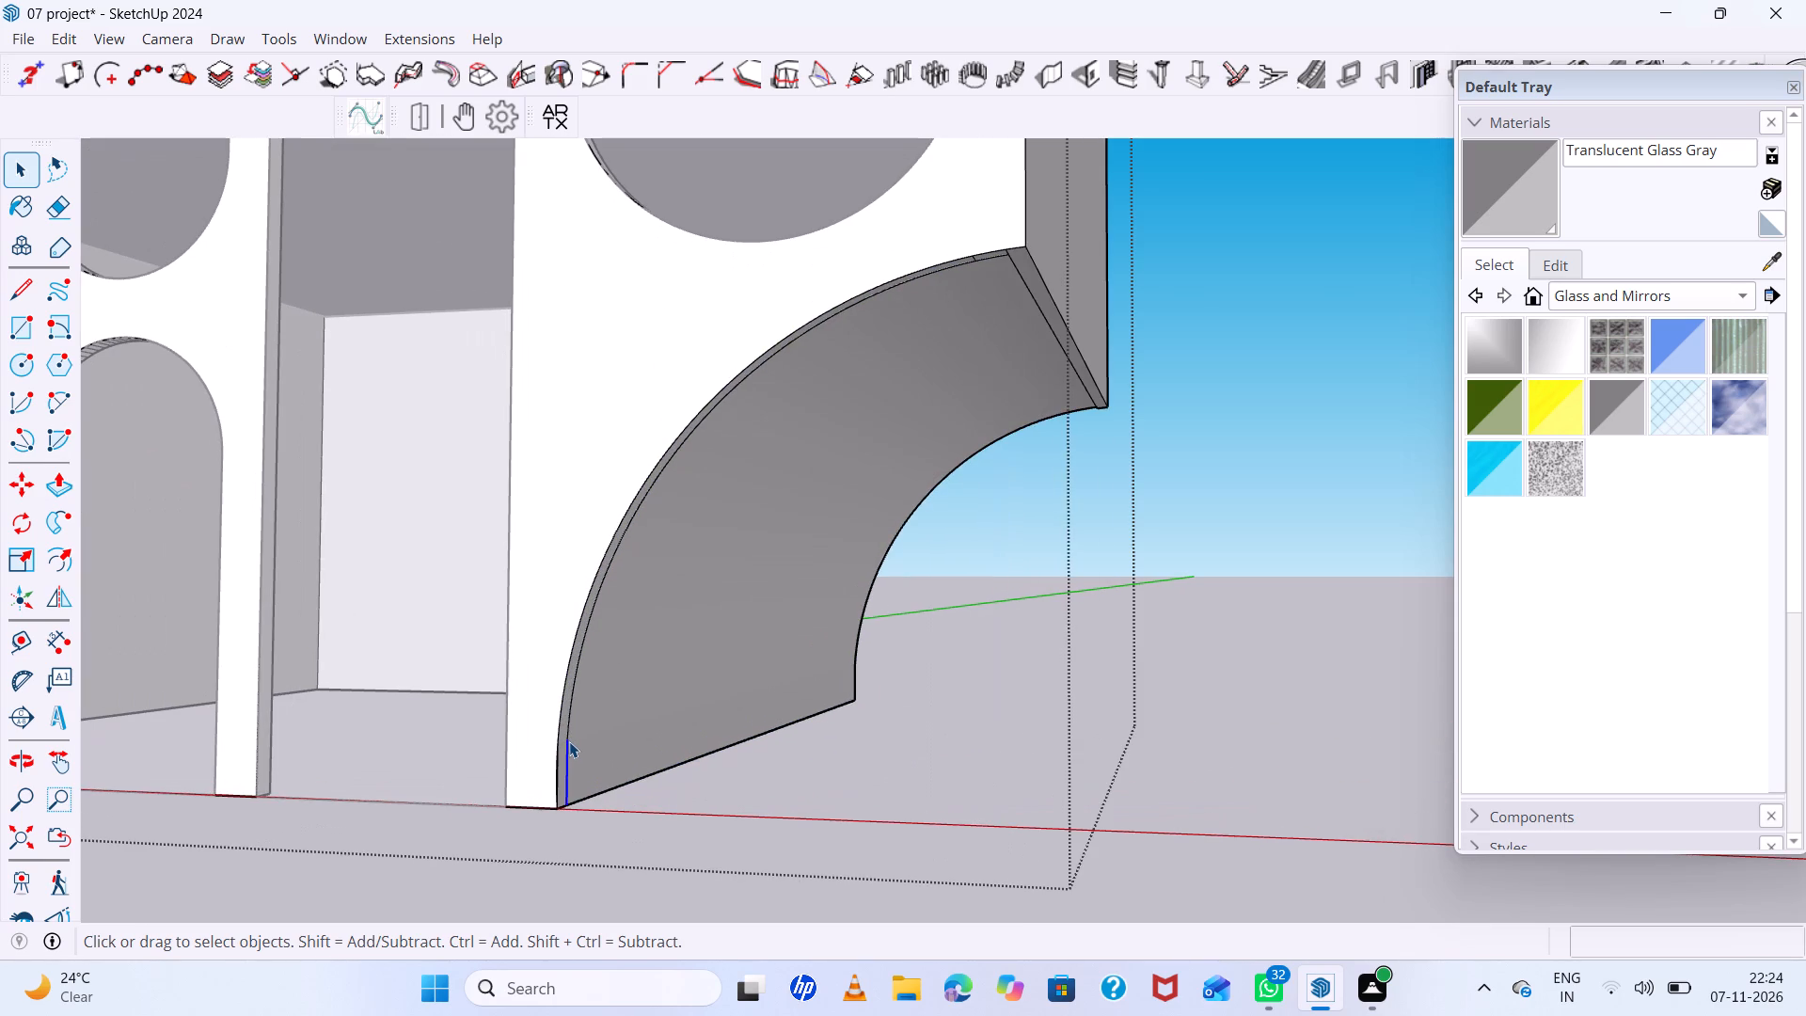
key("Delete")
scroll(569, 741, "up", 2)
left_click(572, 727)
left_click(571, 726)
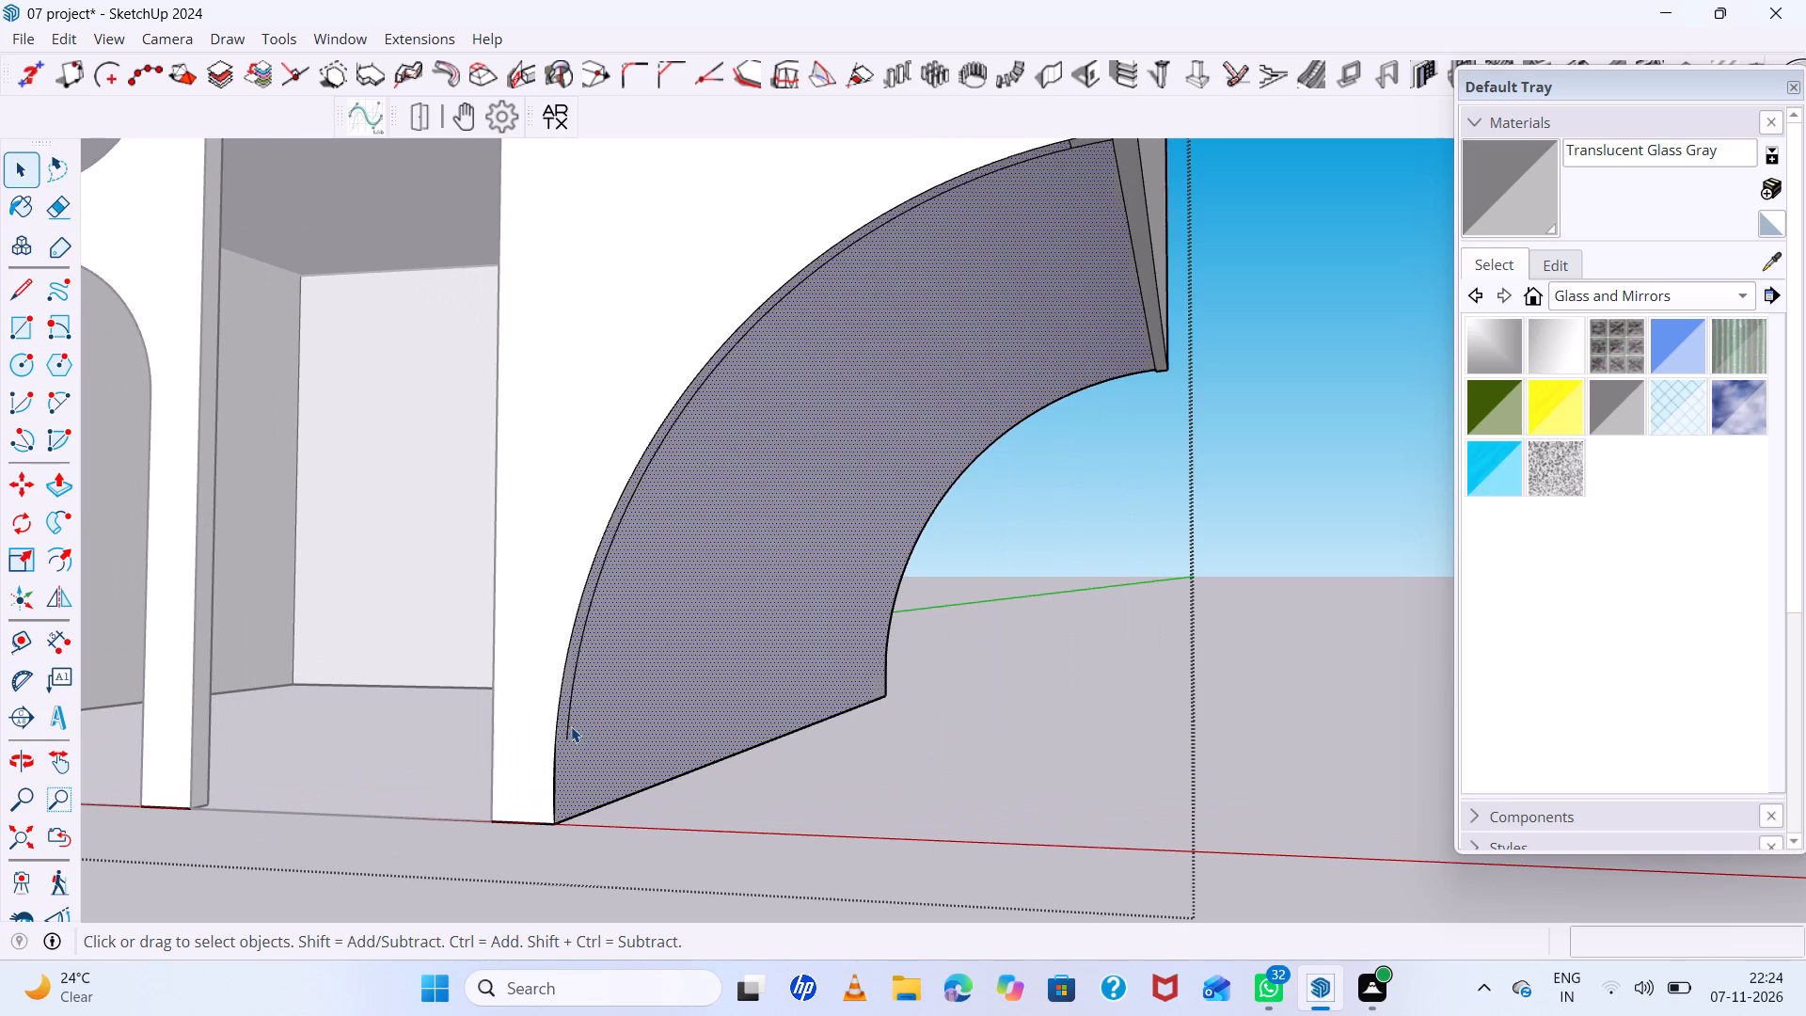
key("Delete")
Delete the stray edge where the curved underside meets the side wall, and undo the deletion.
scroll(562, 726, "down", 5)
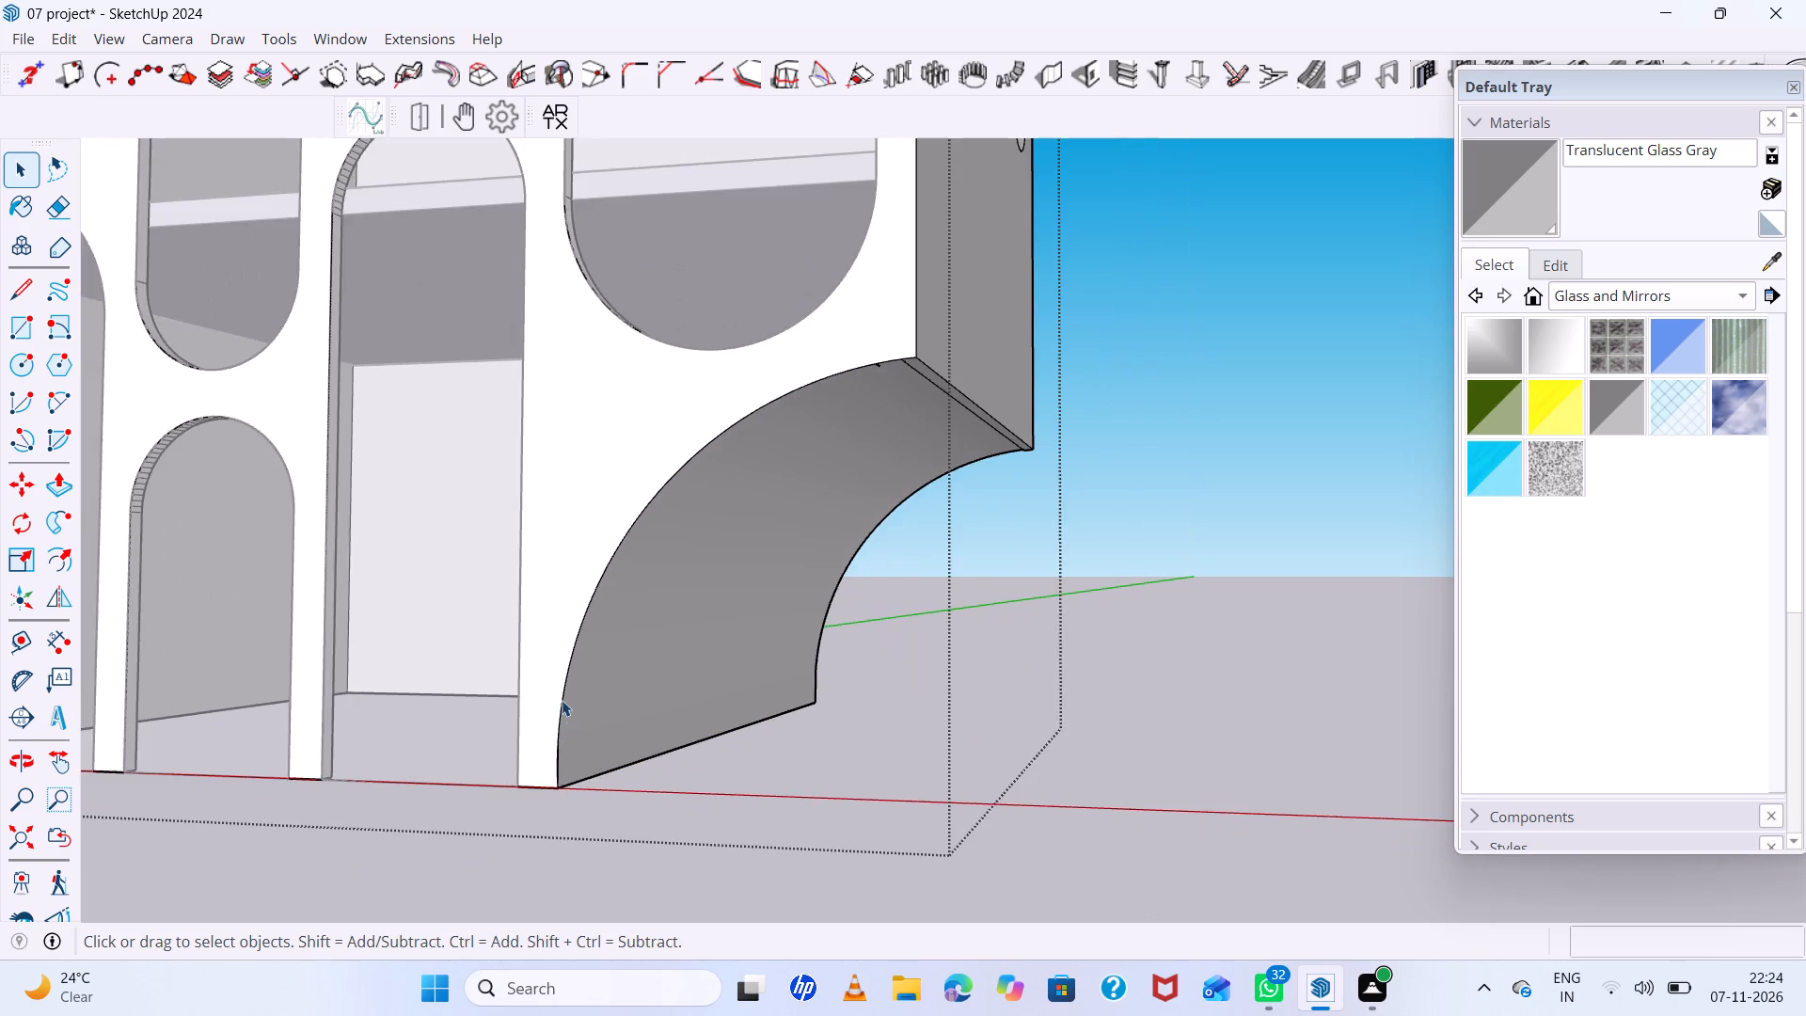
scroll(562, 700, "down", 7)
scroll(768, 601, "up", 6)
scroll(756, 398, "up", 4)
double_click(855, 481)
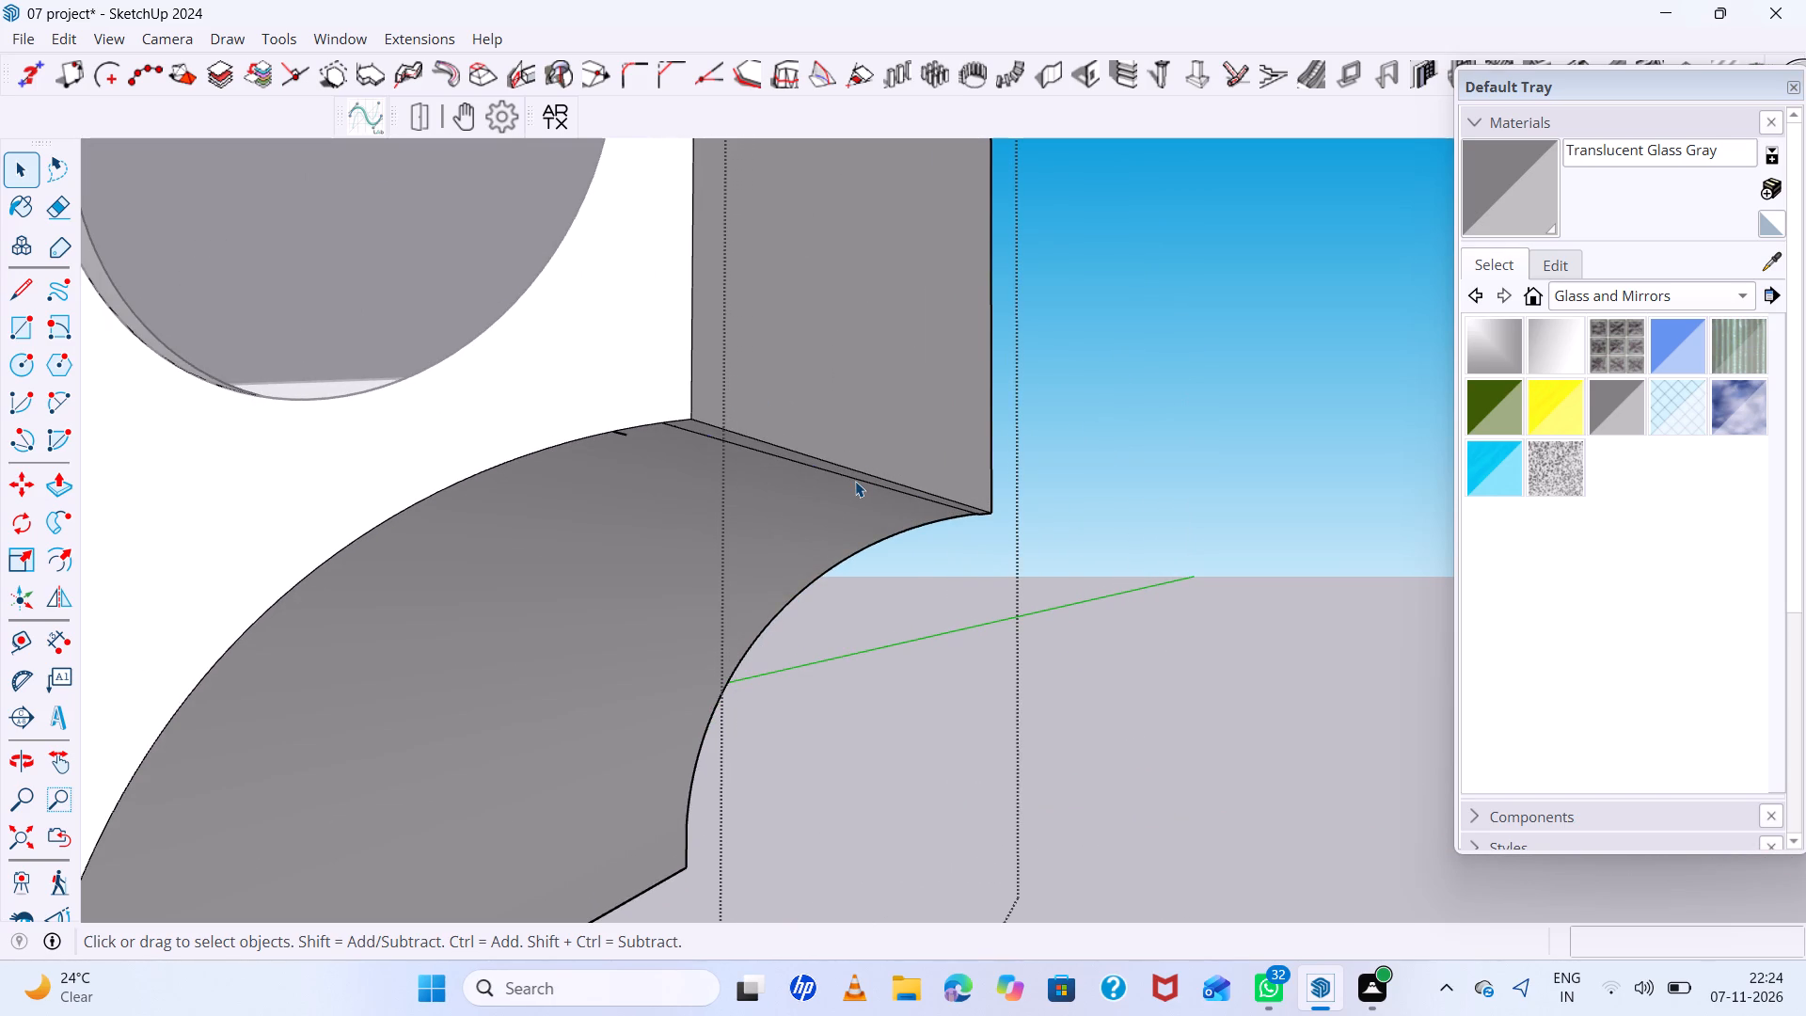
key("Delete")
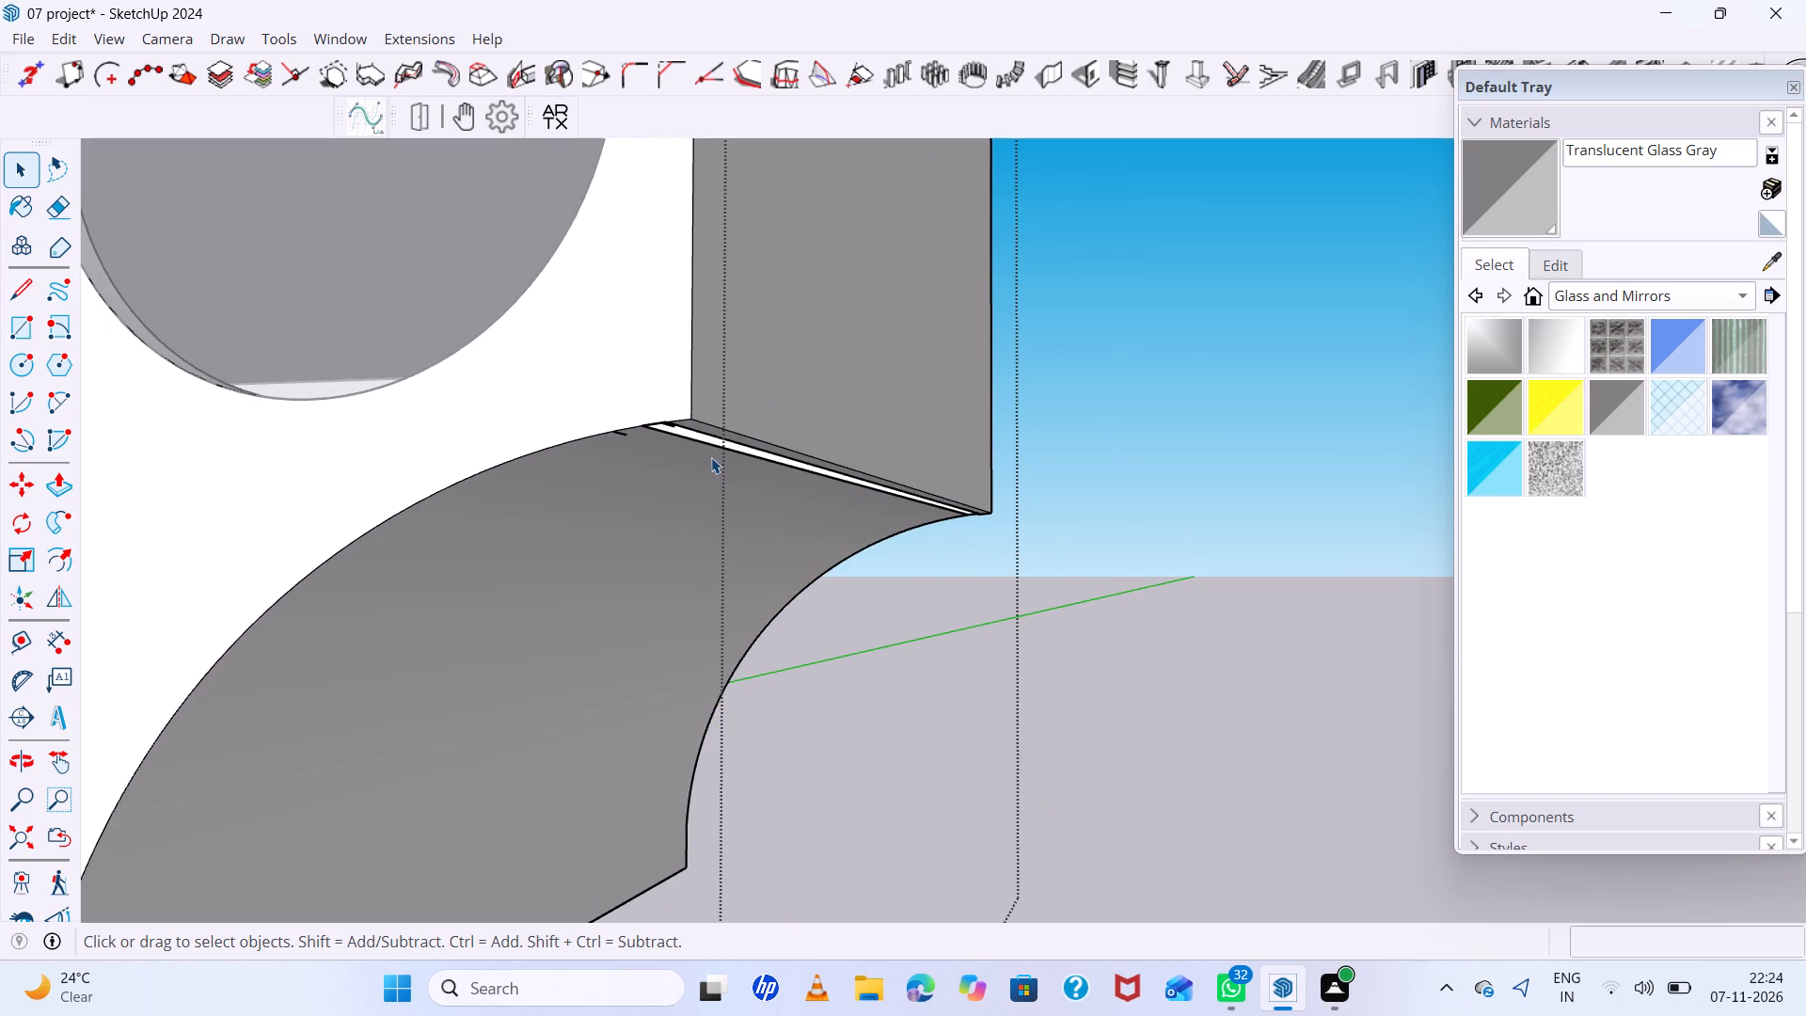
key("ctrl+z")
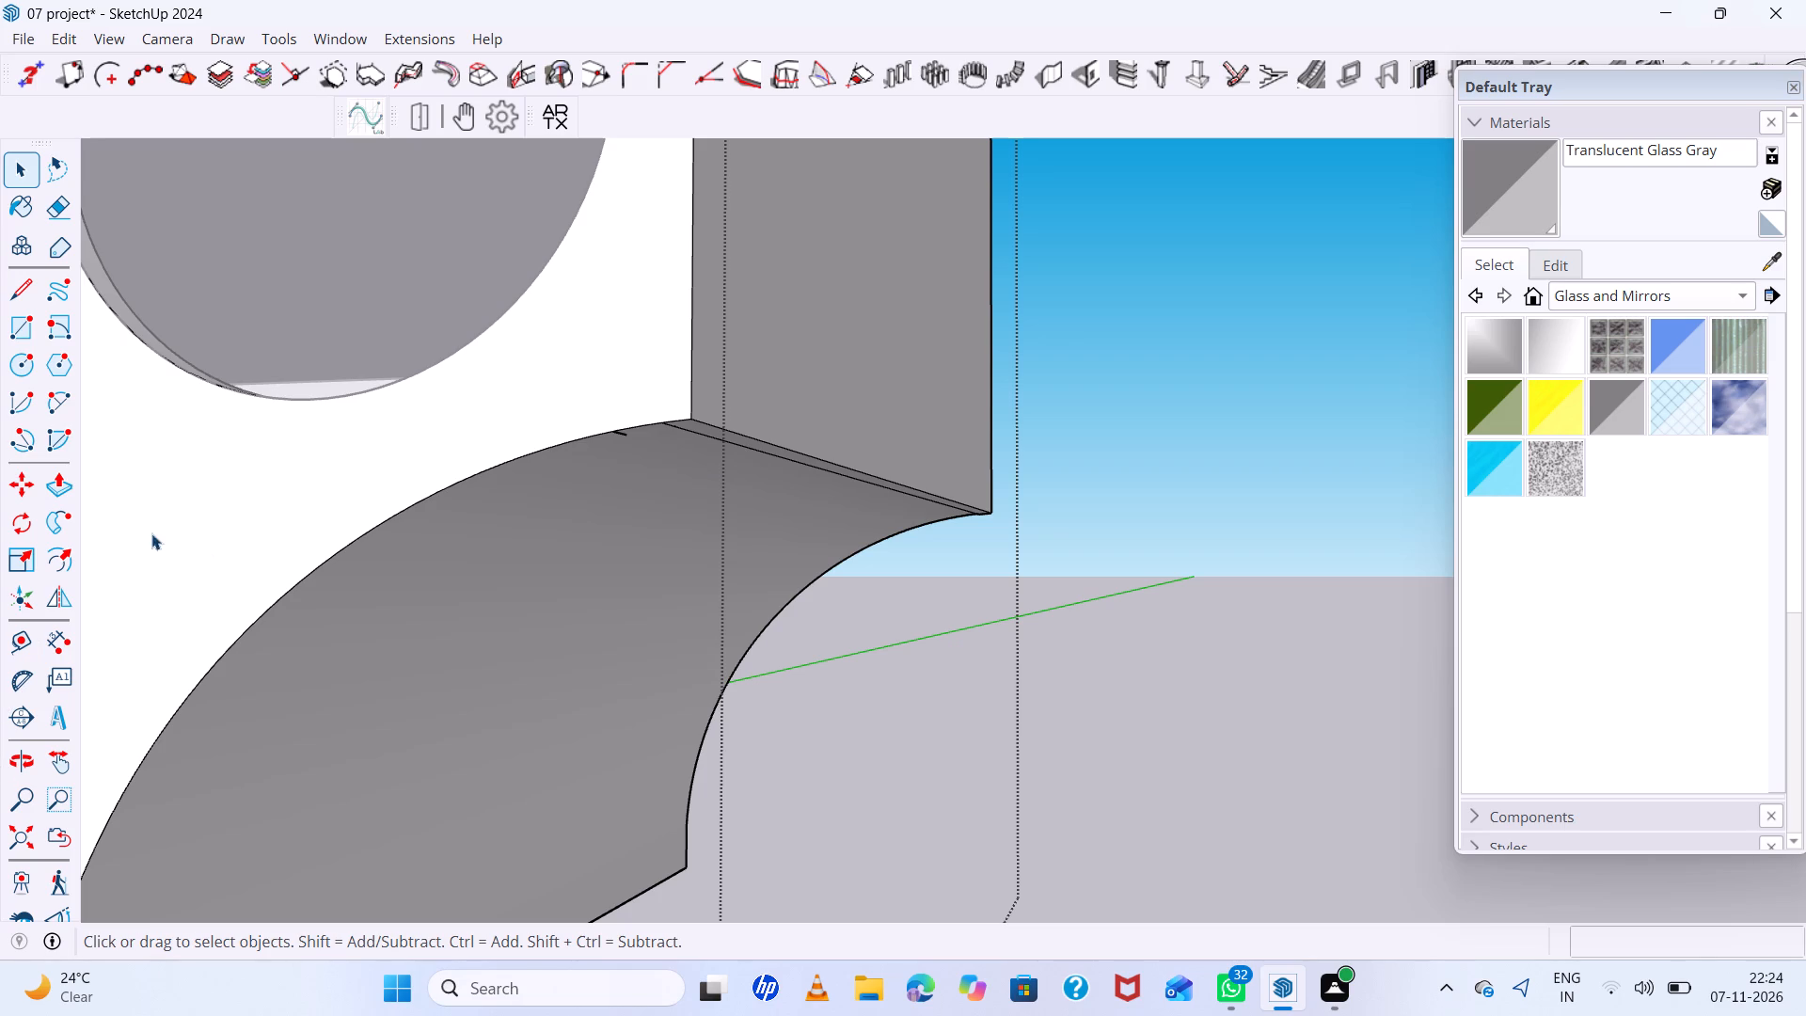
Soften the edges of the building group's connected geometry with a 20.7-degree angle between normals.
triple_click(497, 603)
right_click(497, 603)
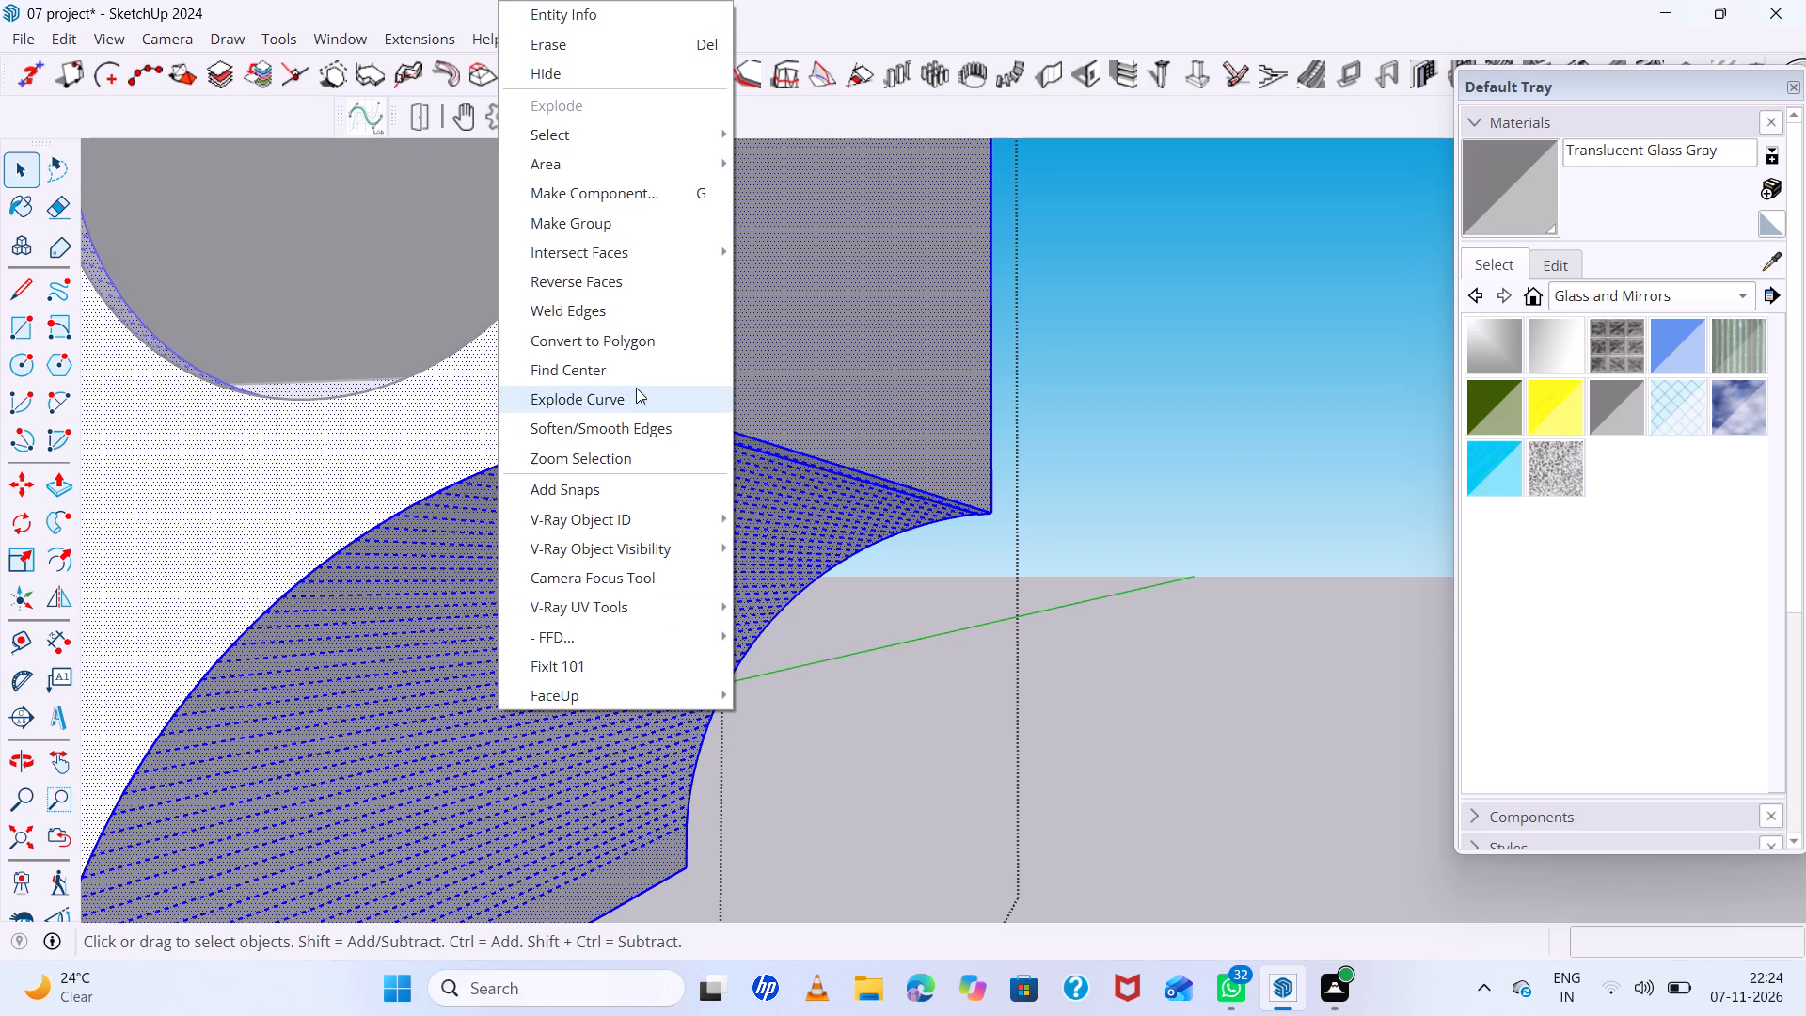
left_click(618, 431)
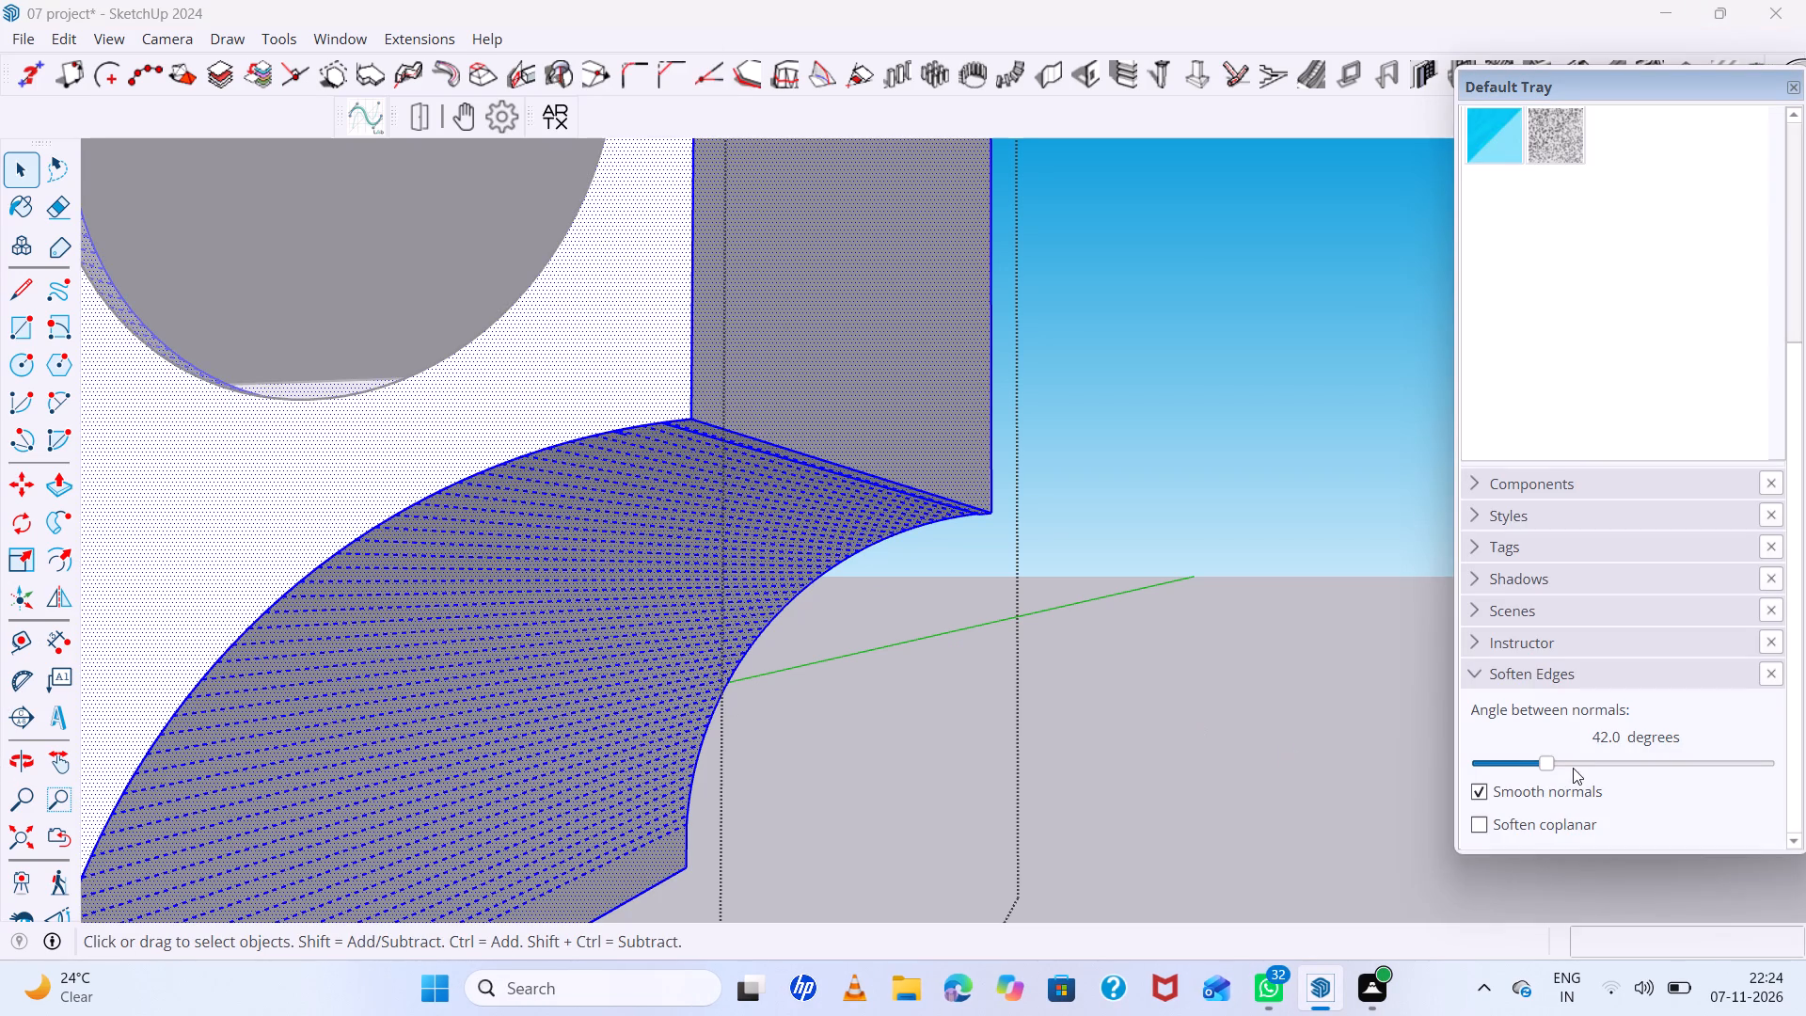
left_click_drag(1540, 754, 1509, 754)
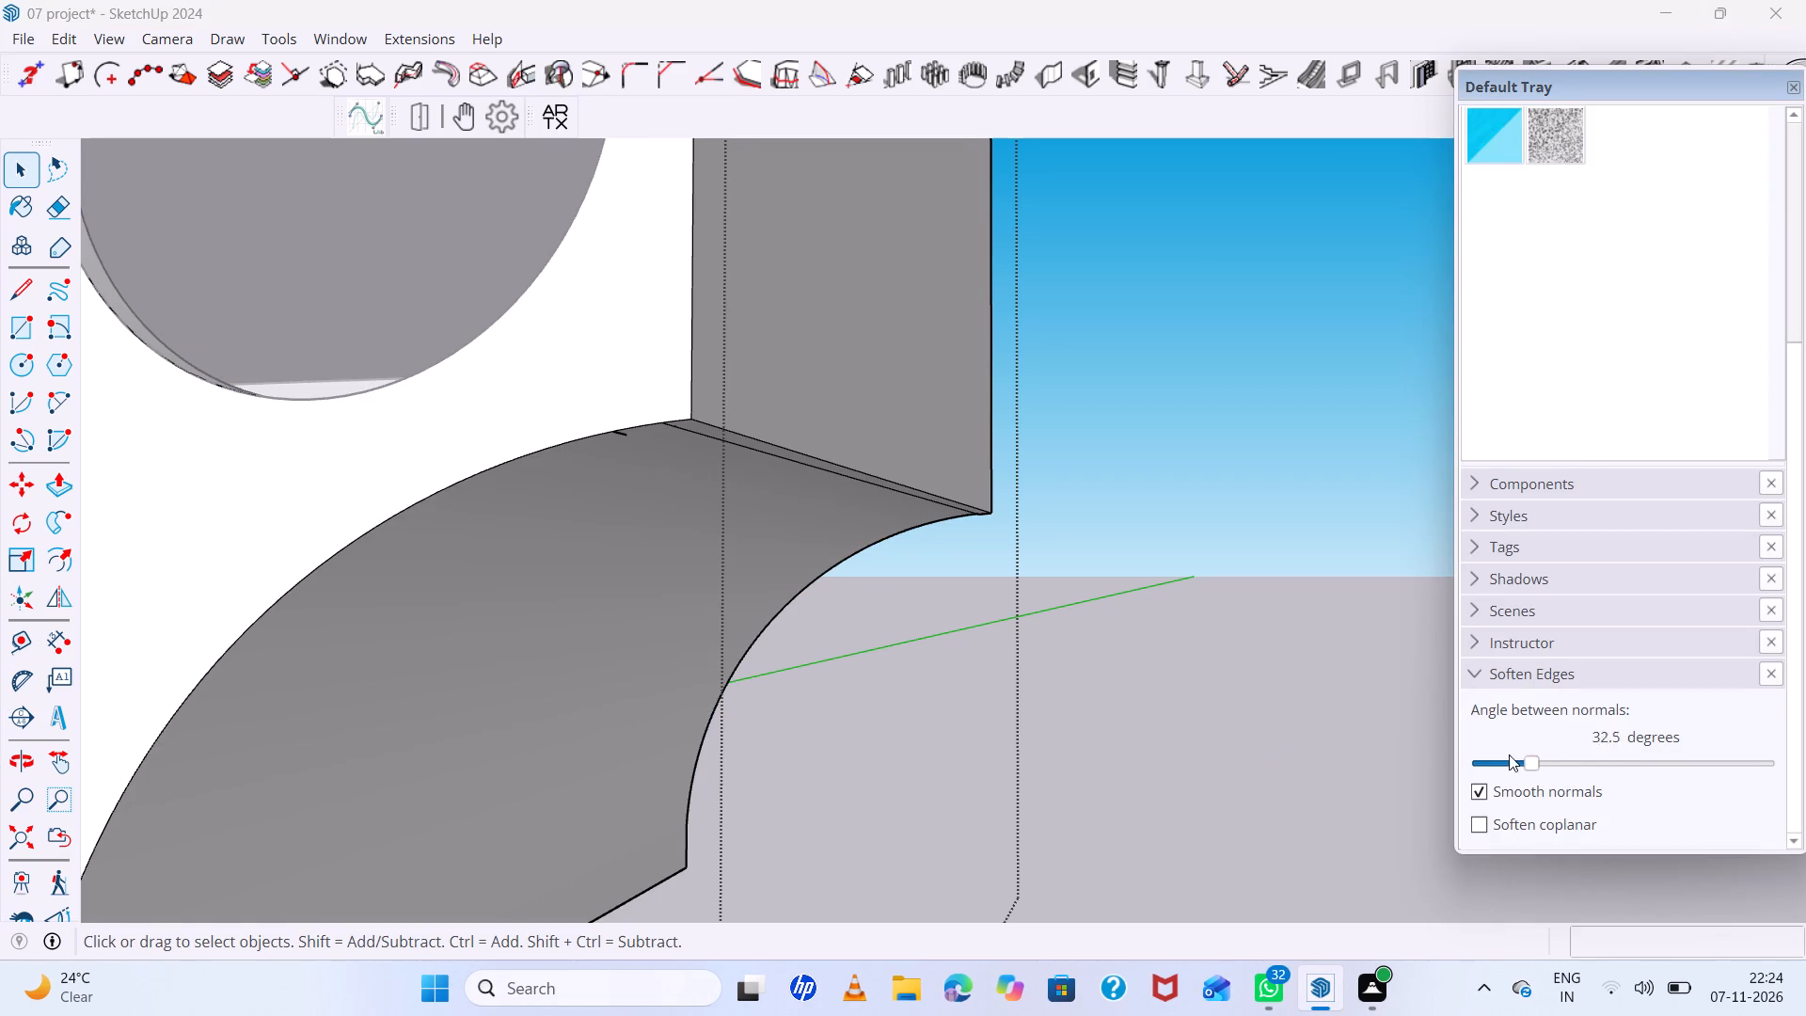
left_click_drag(1509, 754, 1506, 754)
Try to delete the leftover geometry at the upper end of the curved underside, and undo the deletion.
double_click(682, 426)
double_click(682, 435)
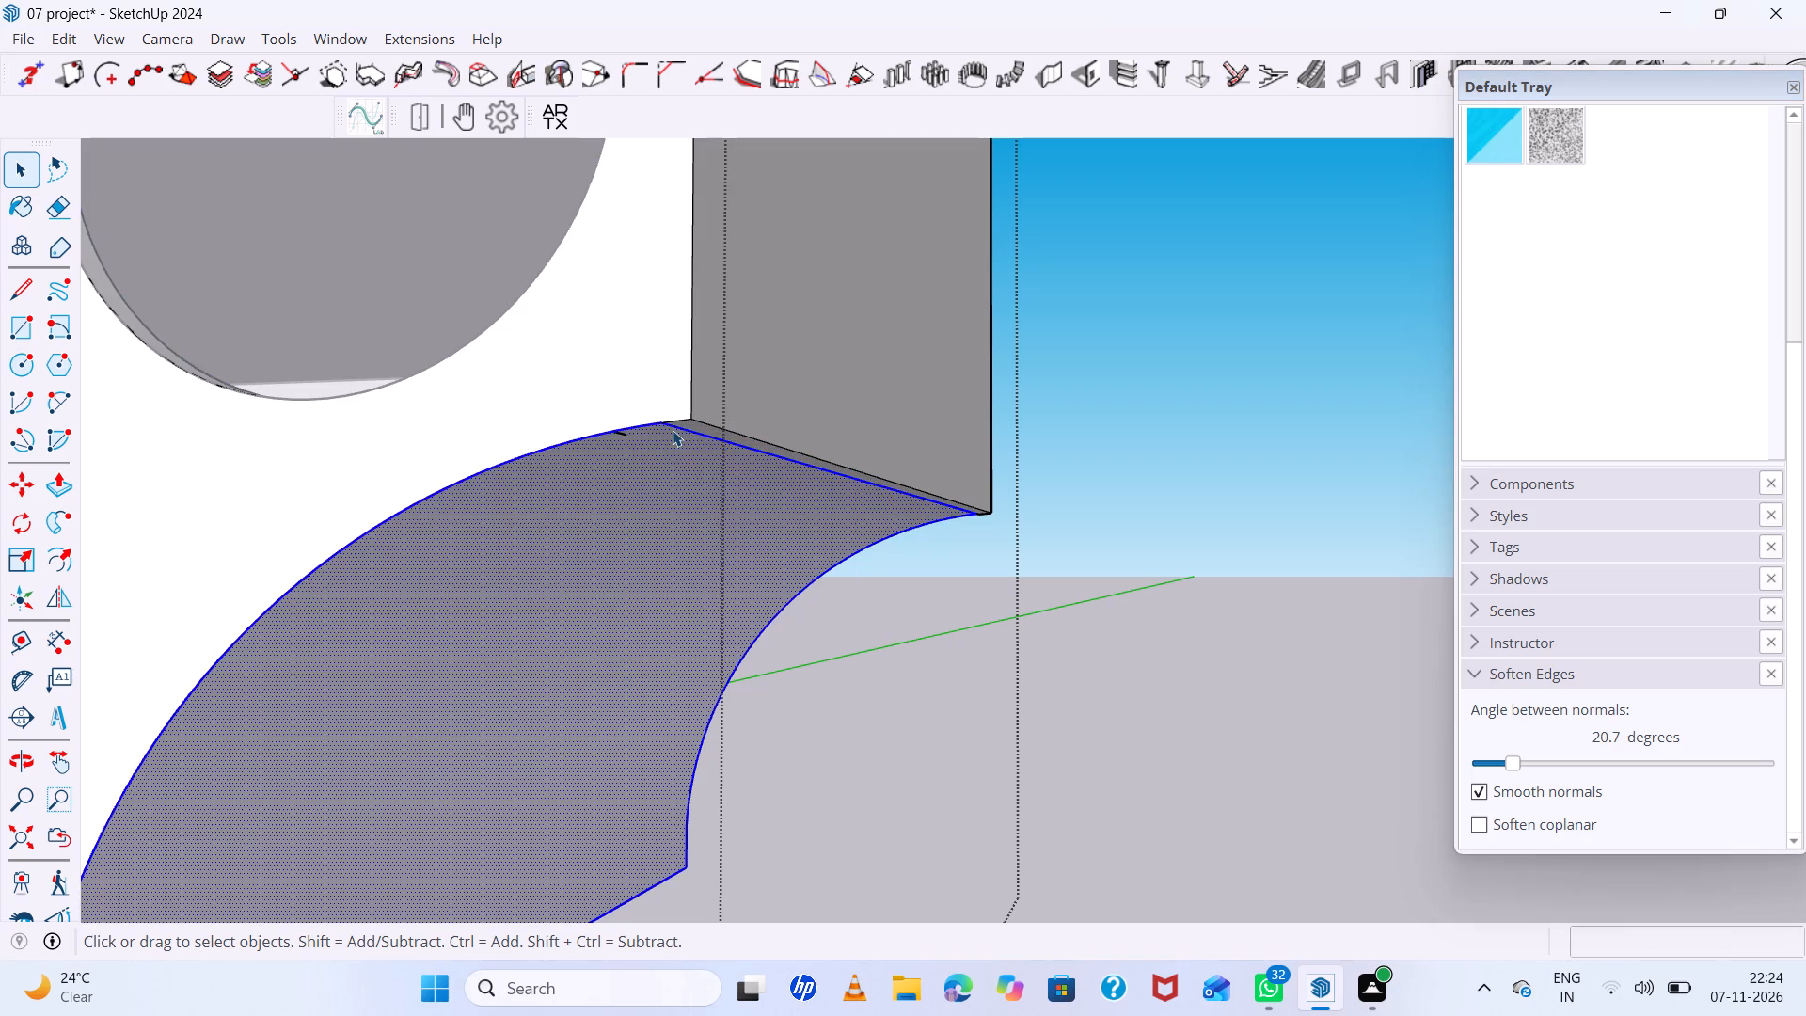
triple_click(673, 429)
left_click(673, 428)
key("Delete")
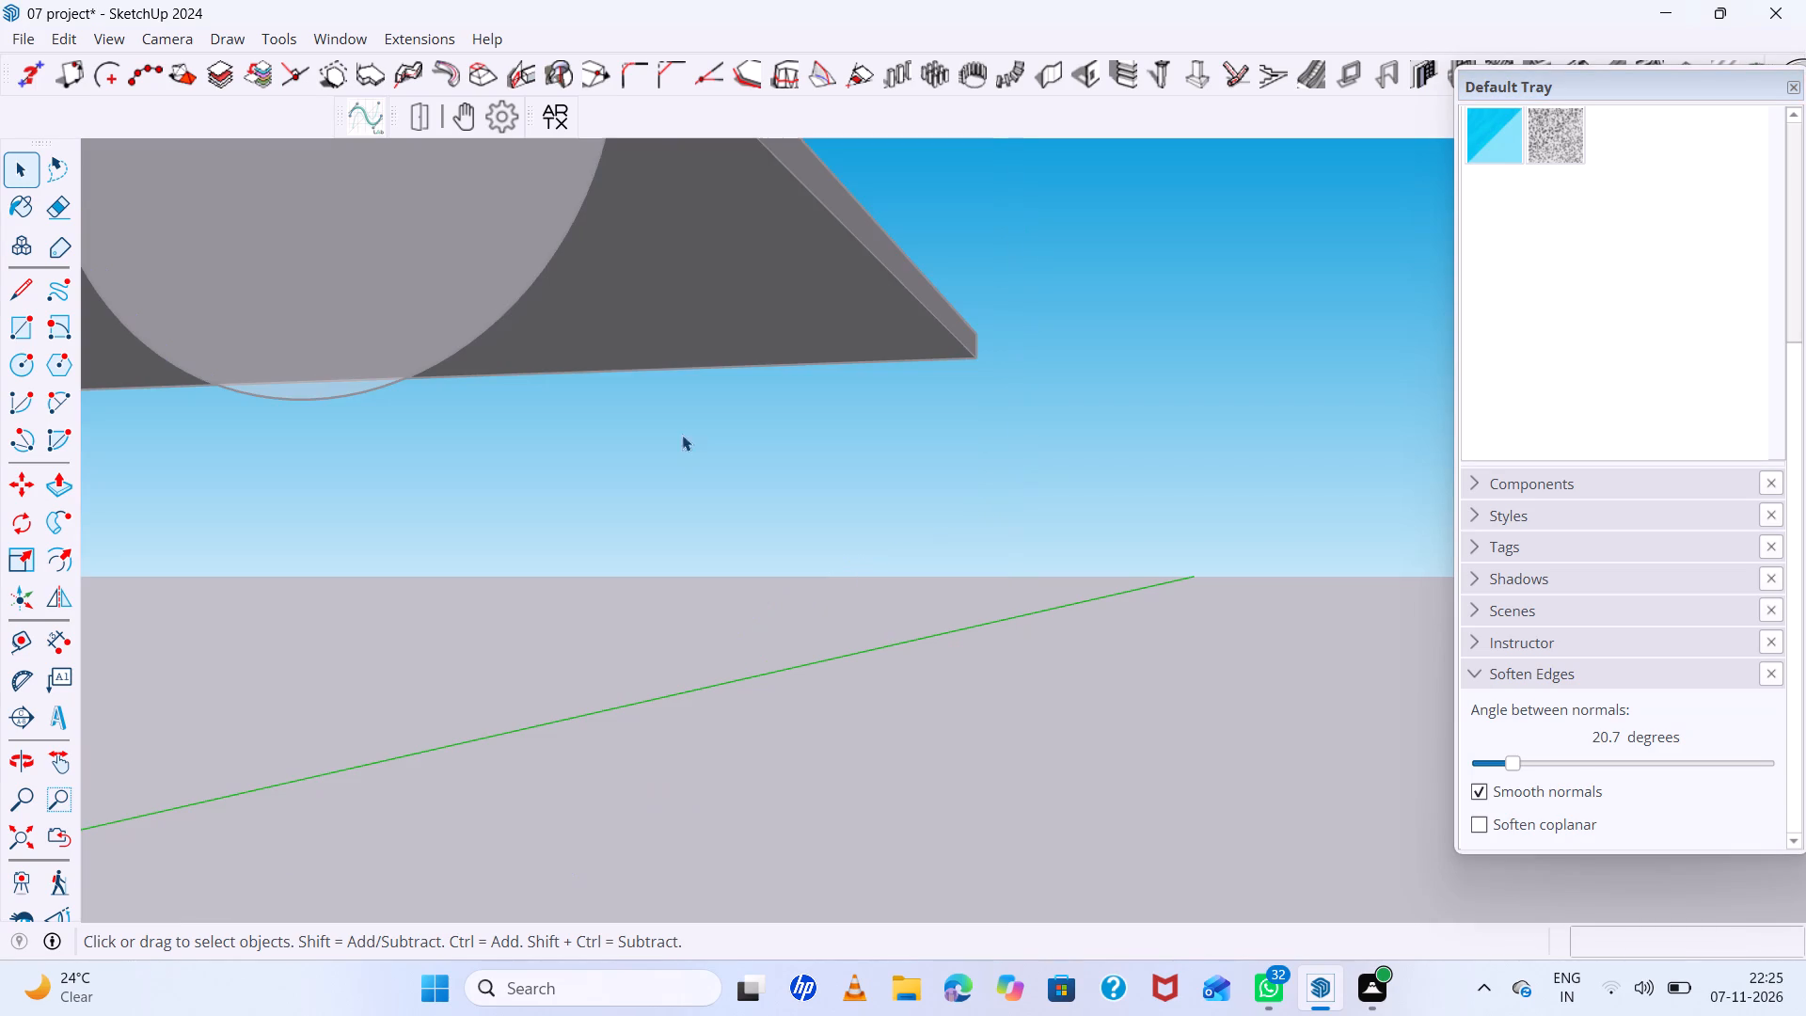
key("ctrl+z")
Draw a large ground rectangle surrounding the building's base, outside the building group.
scroll(542, 700, "down", 4, "ctrl")
left_click(931, 647)
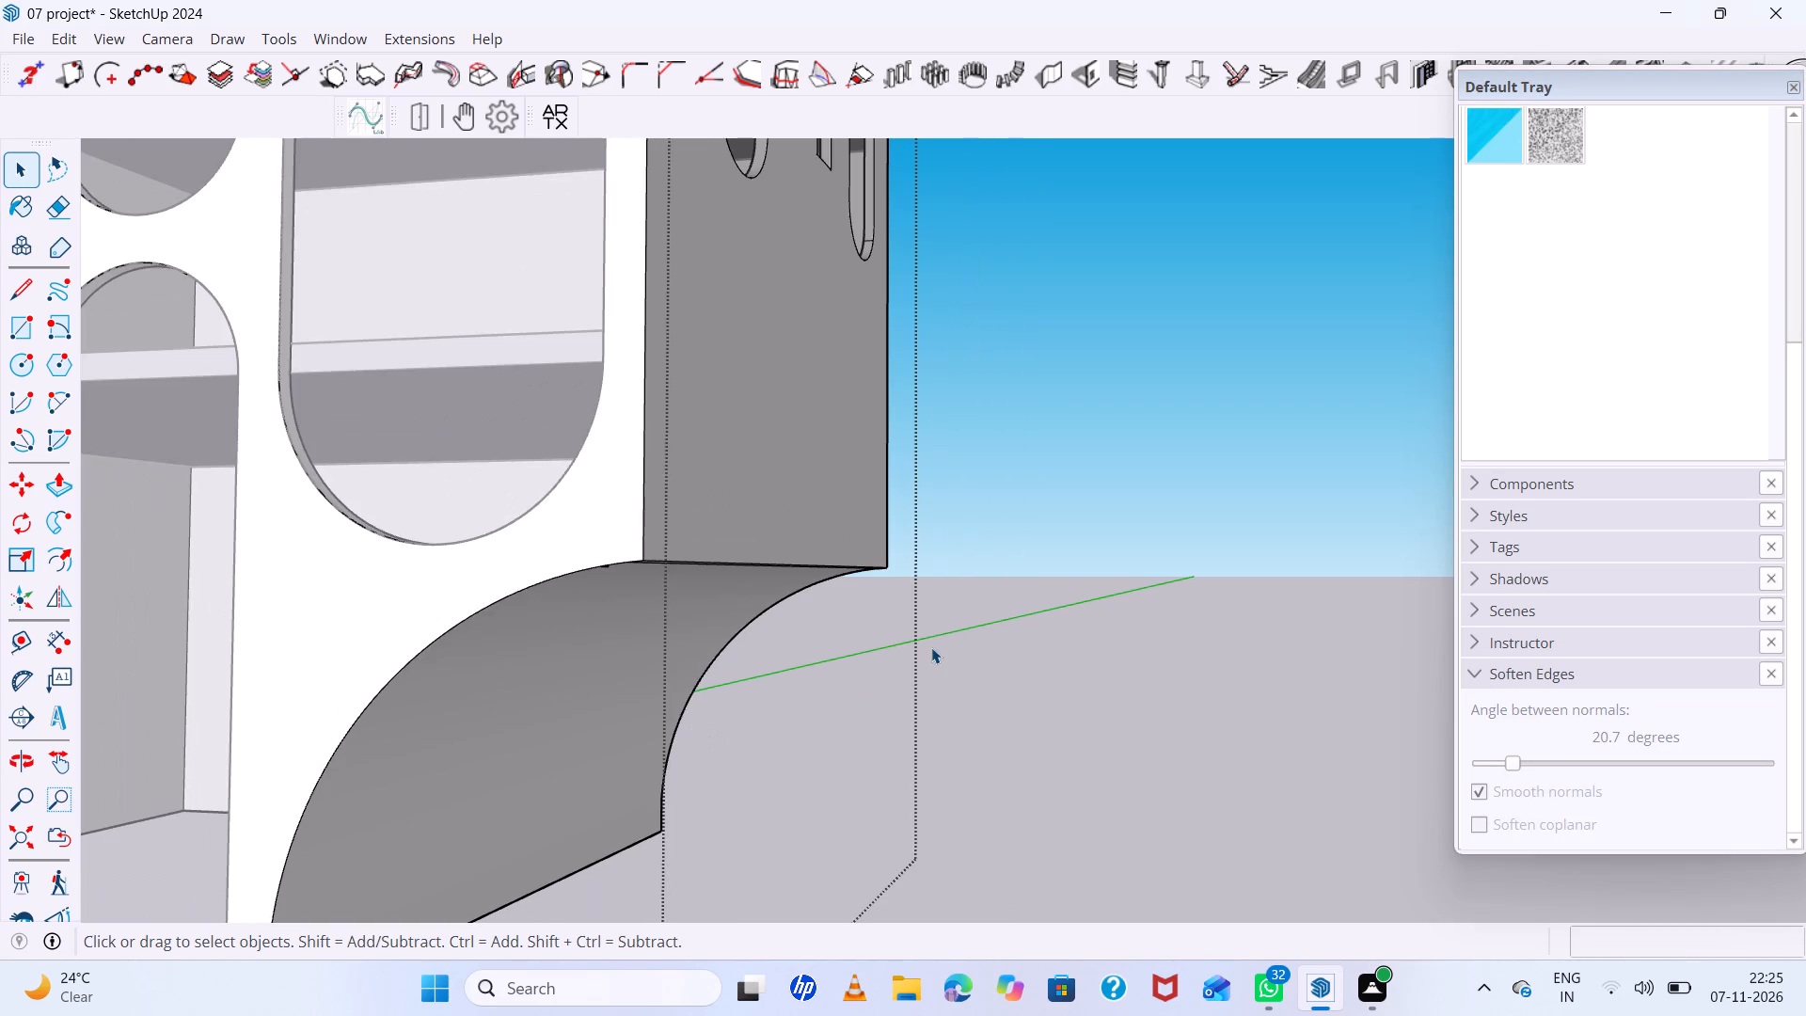
double_click(1062, 620)
scroll(882, 682, "down", 13)
scroll(786, 686, "up", 6)
middle_click_drag(796, 698, 939, 730)
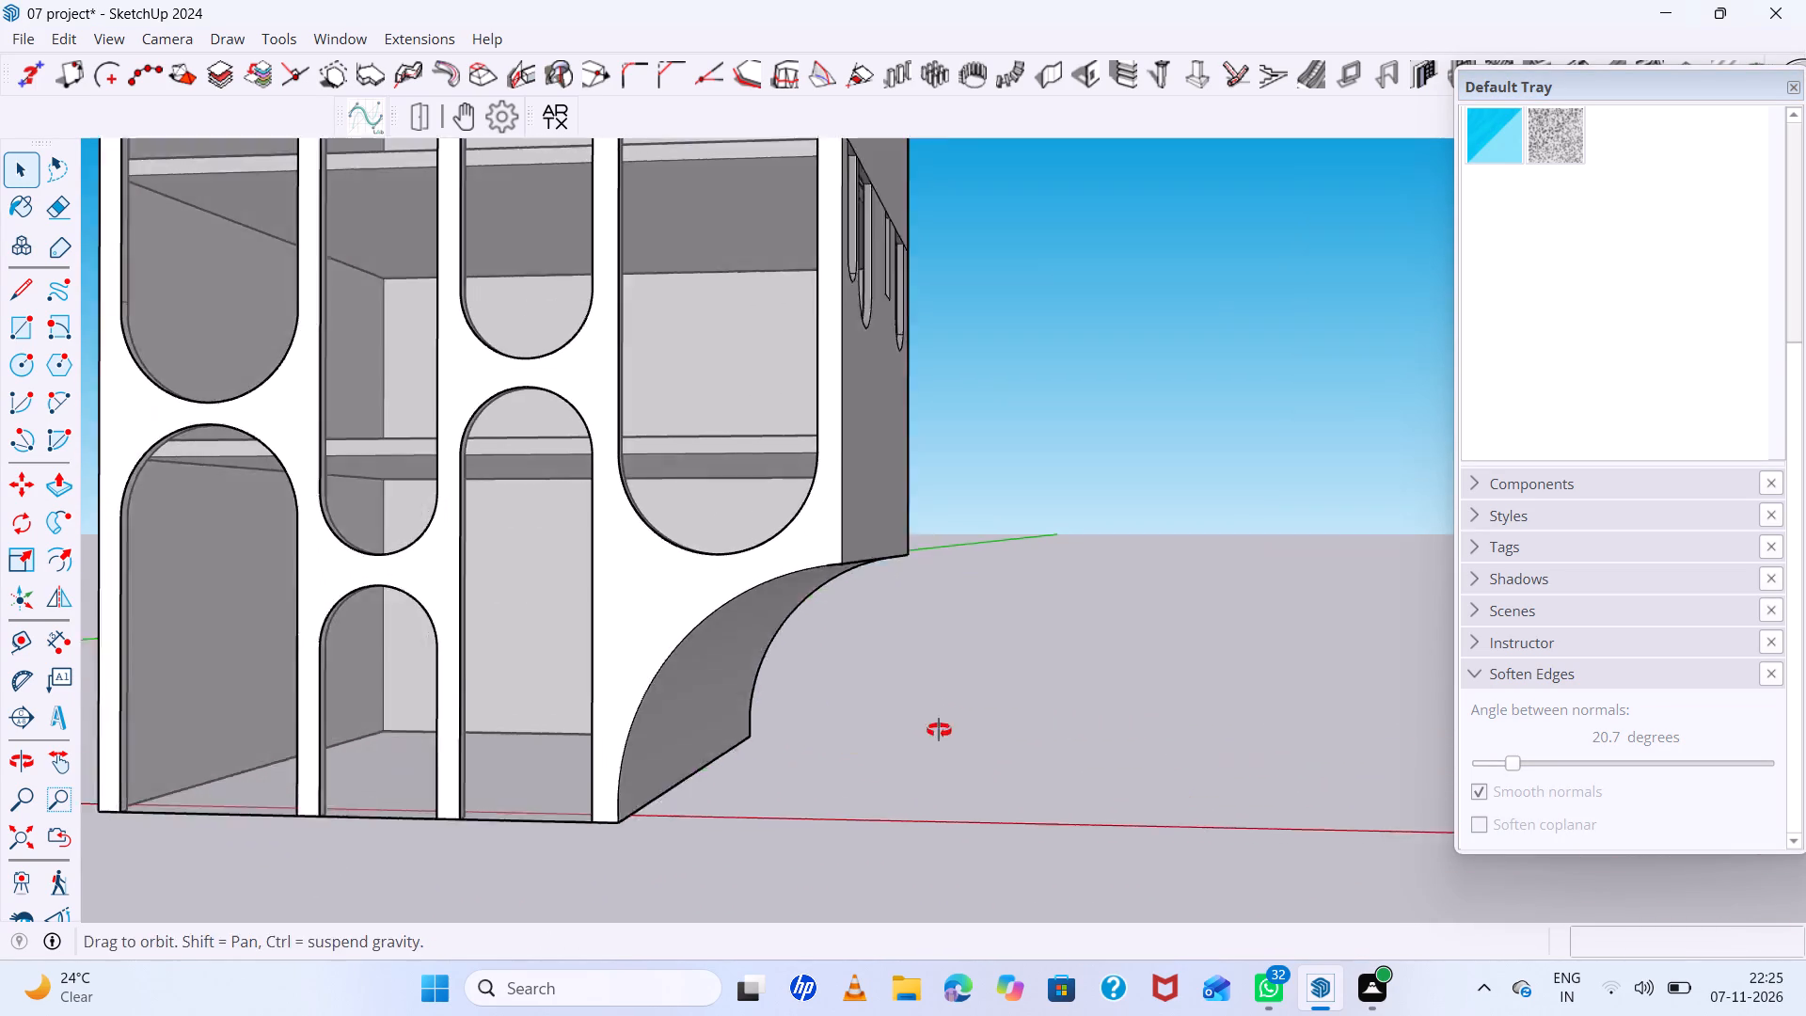
middle_click_drag(939, 730, 960, 738)
scroll(722, 637, "down", 14)
middle_click_drag(820, 661, 861, 905)
scroll(620, 650, "down", 6)
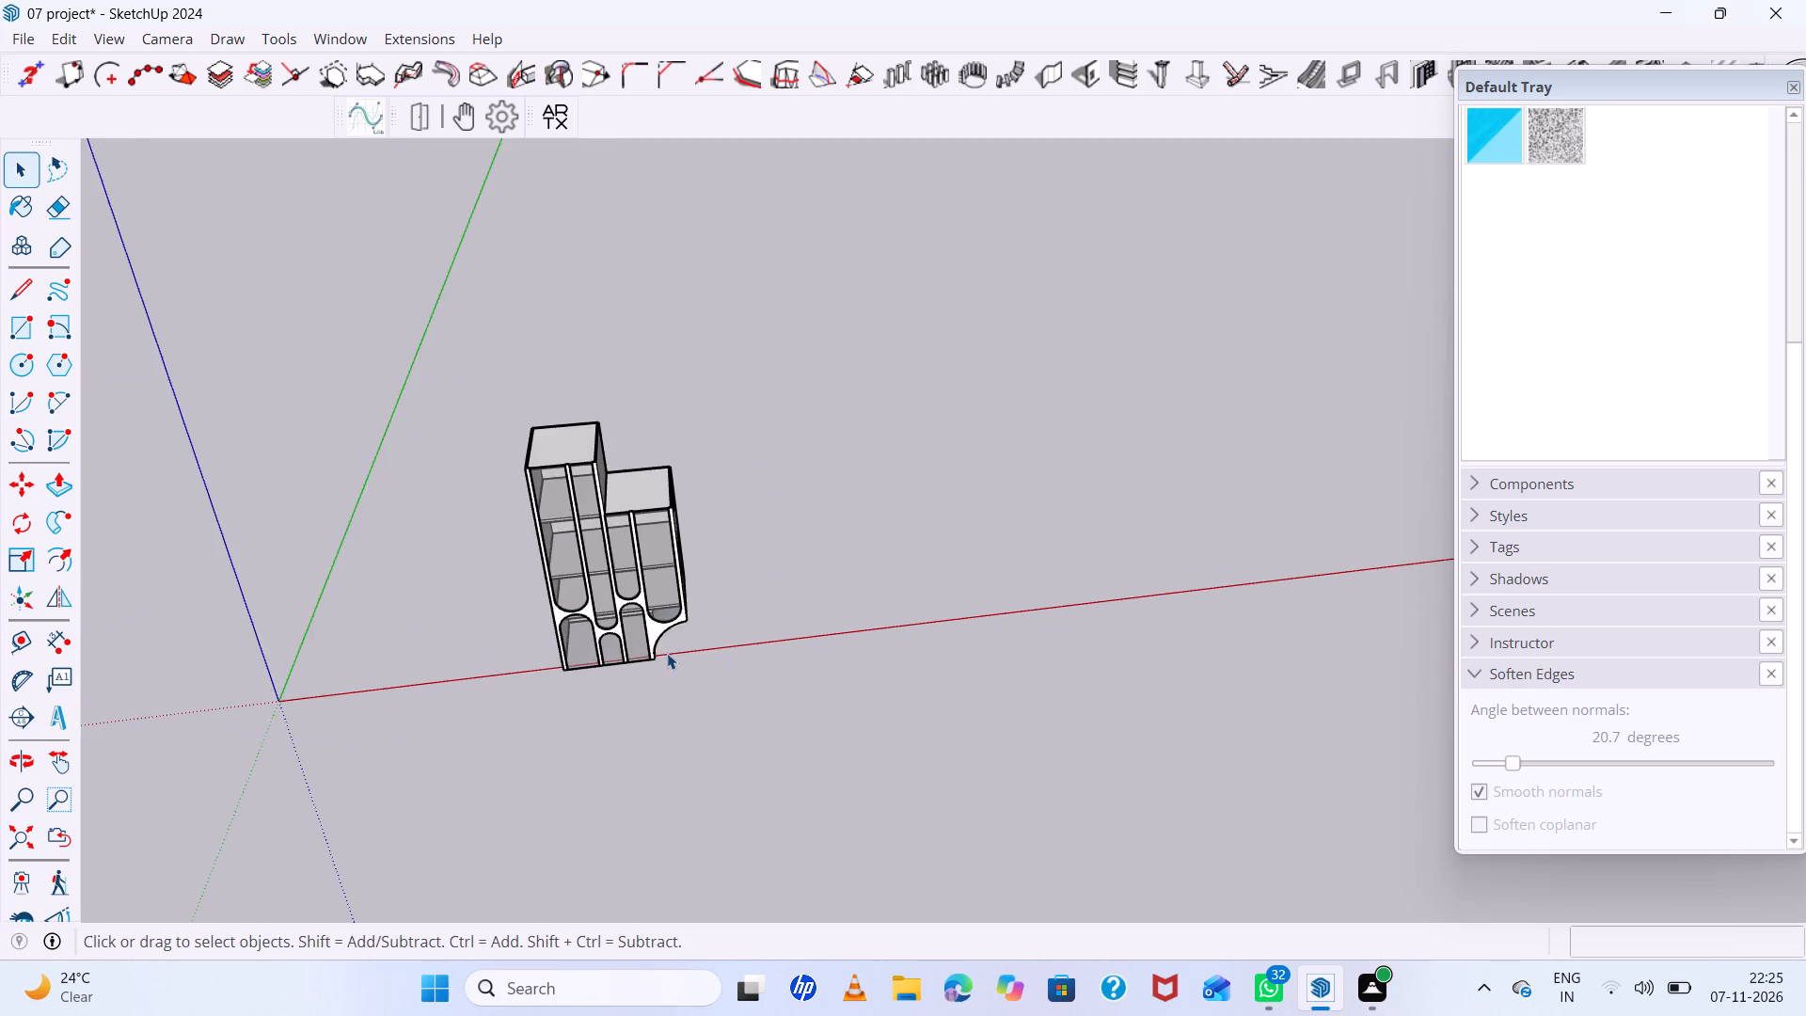
scroll(667, 653, "down", 6)
middle_click_drag(683, 672, 662, 674)
key("r")
left_click(498, 519)
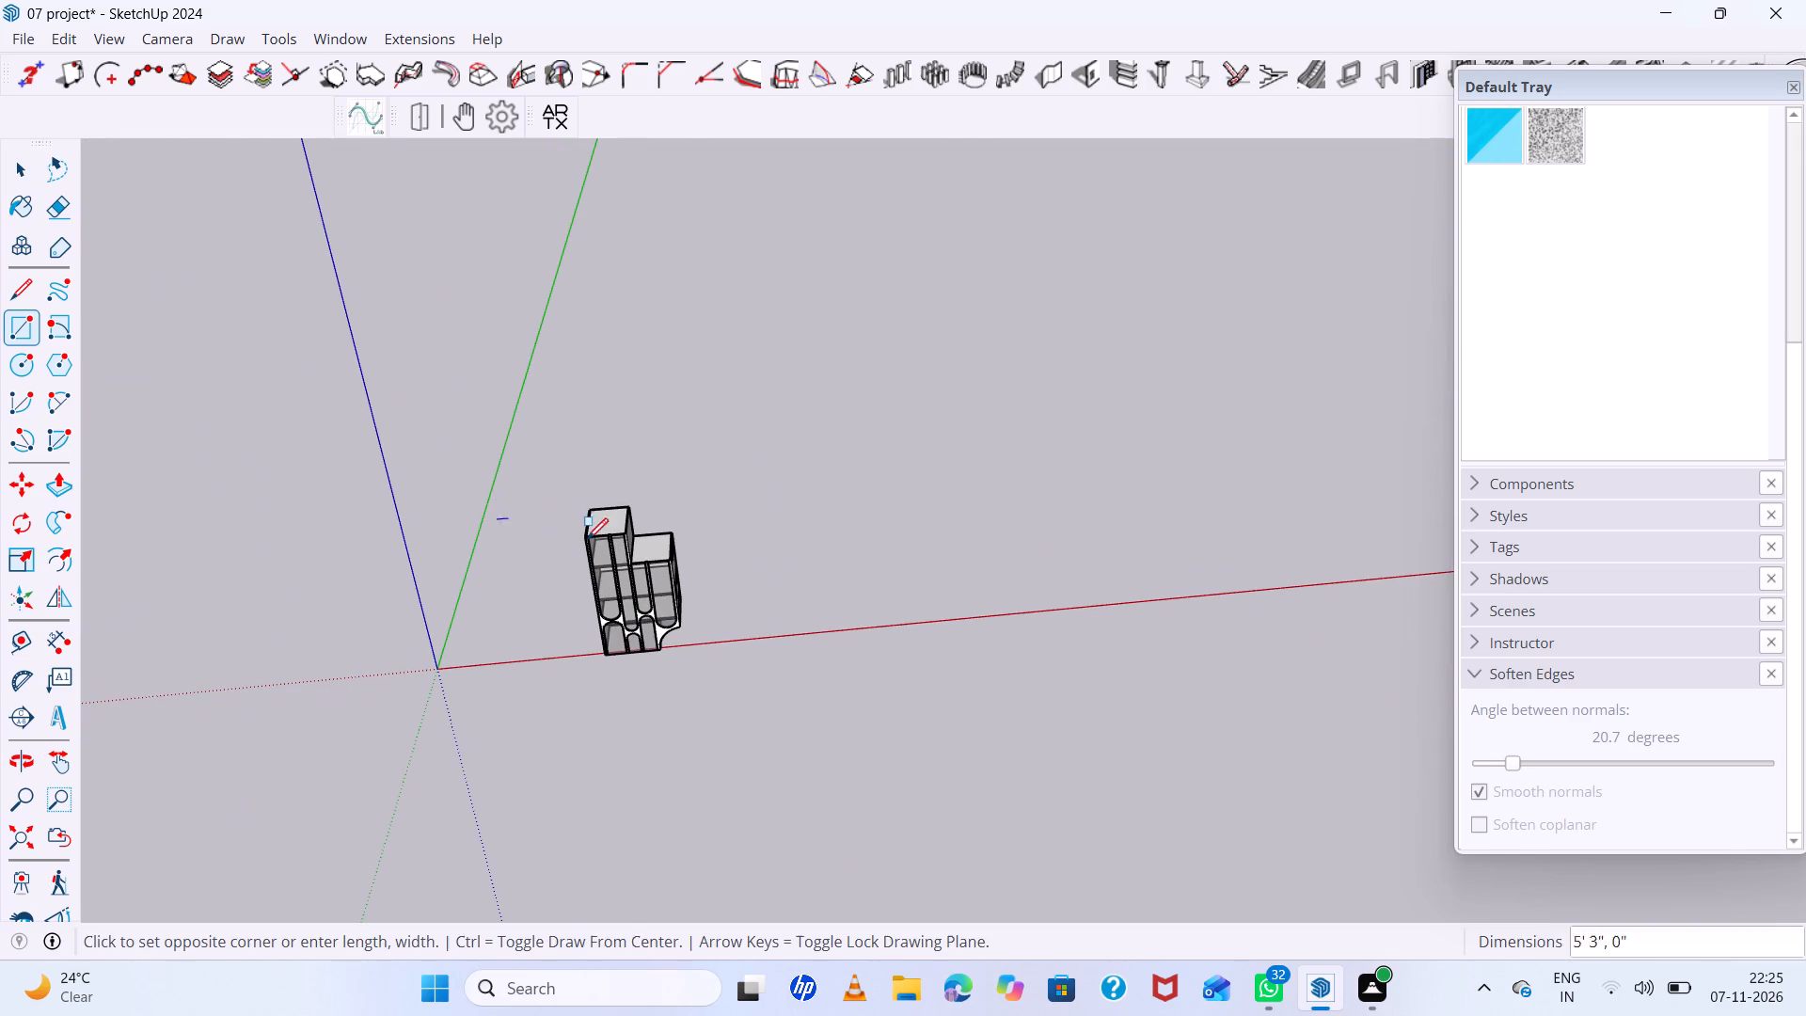
double_click(822, 662)
Examine the building and its ground rectangle from the front, the side and below.
scroll(685, 688, "up", 6)
middle_click_drag(680, 669, 644, 552)
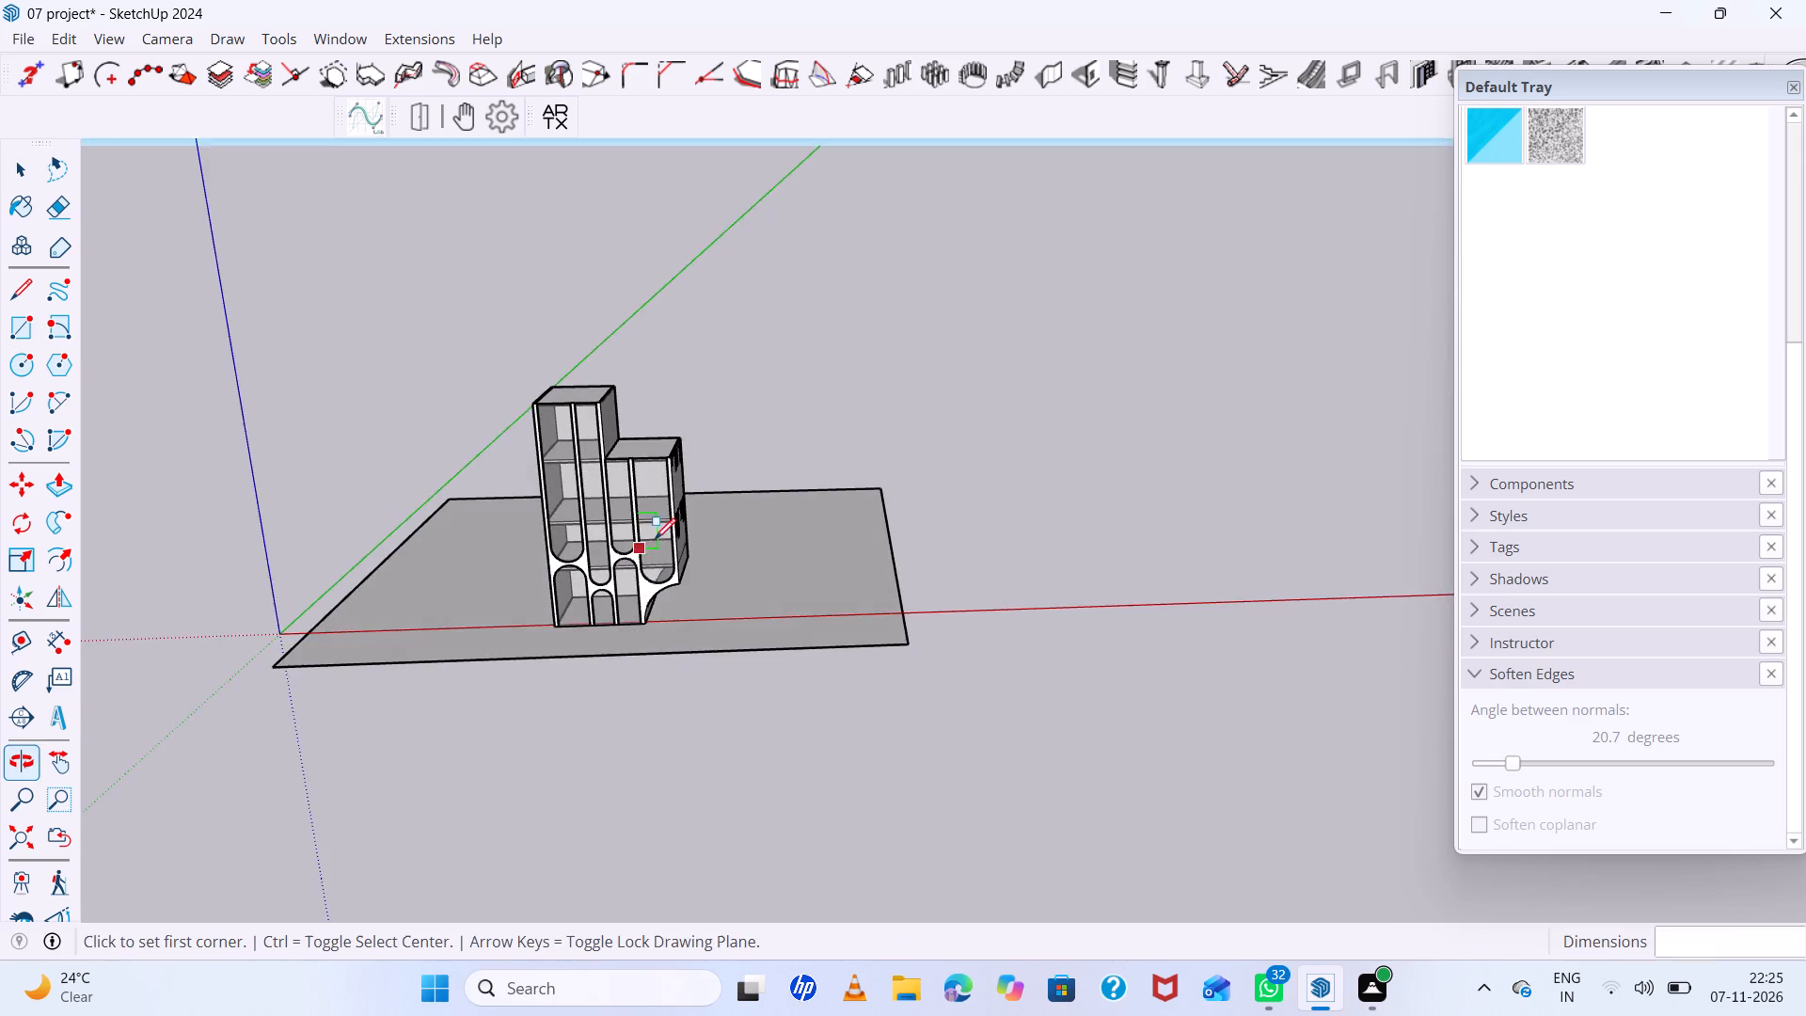
scroll(787, 601, "up", 5)
middle_click_drag(793, 612, 717, 516)
key("space")
scroll(688, 595, "up", 5)
scroll(770, 627, "down", 10)
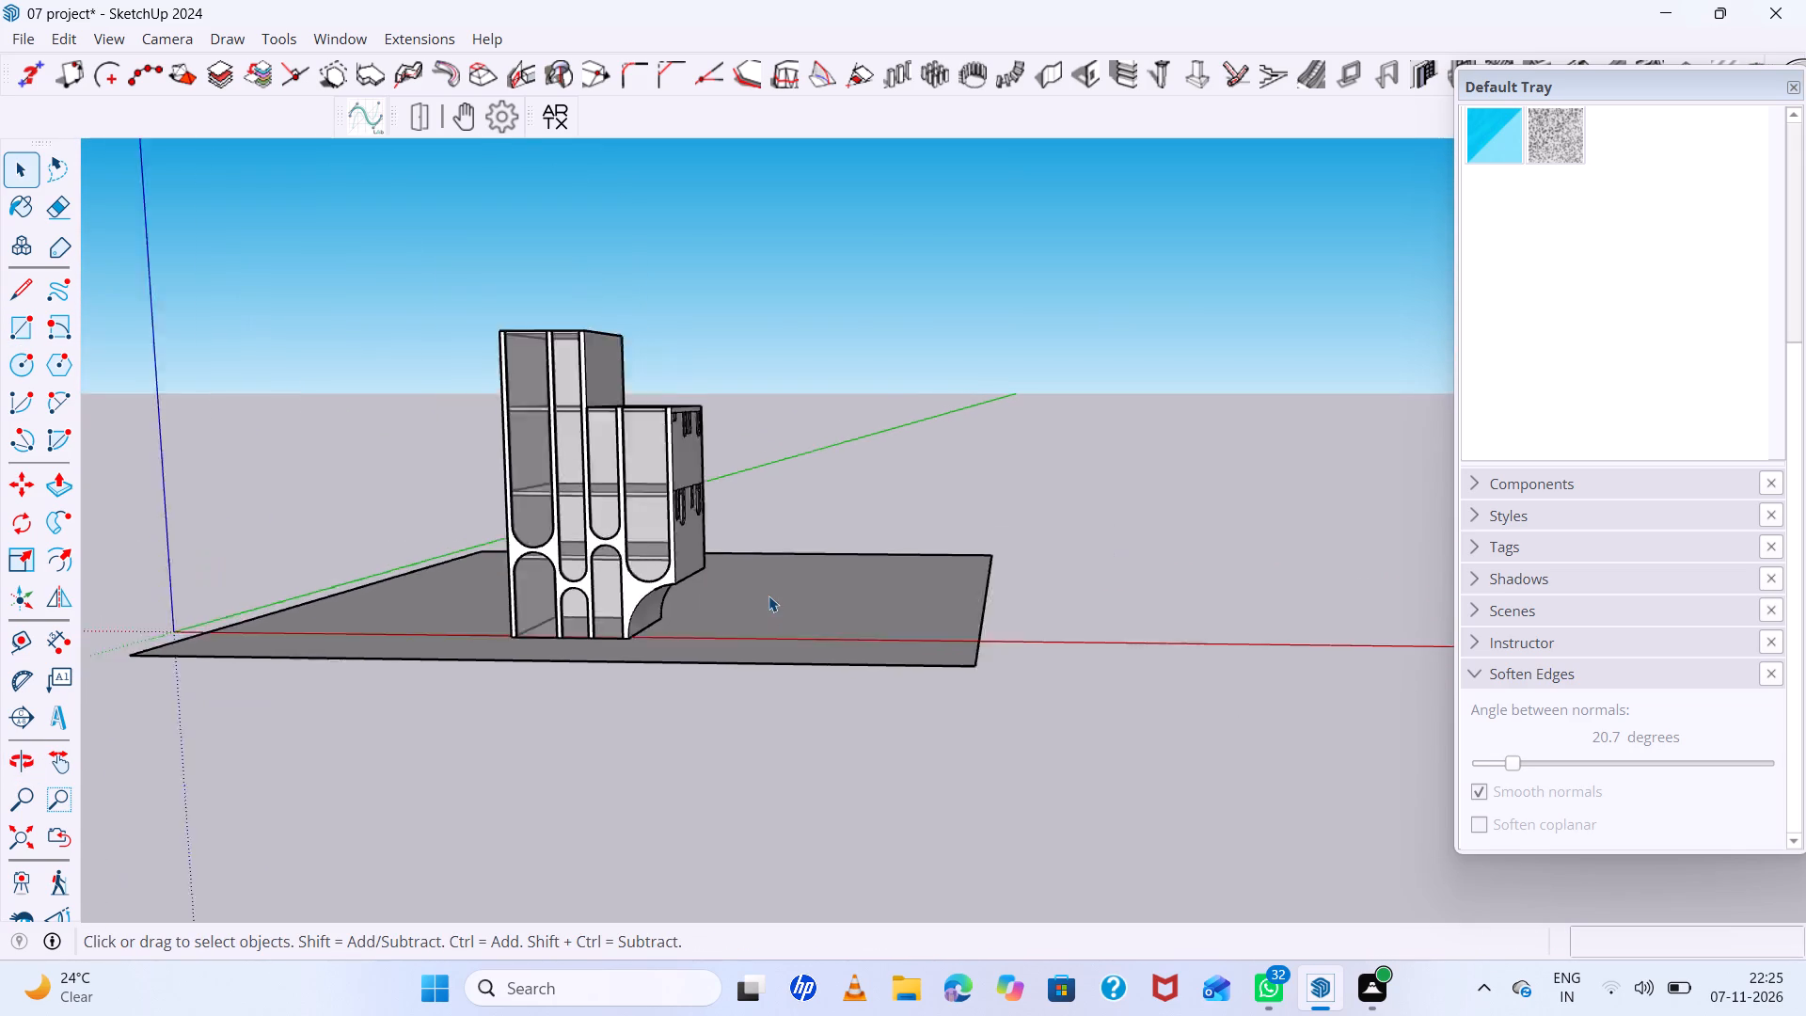
scroll(768, 595, "down", 2)
middle_click_drag(759, 597, 730, 779)
scroll(644, 500, "up", 10)
middle_click_drag(1054, 604, 1188, 386)
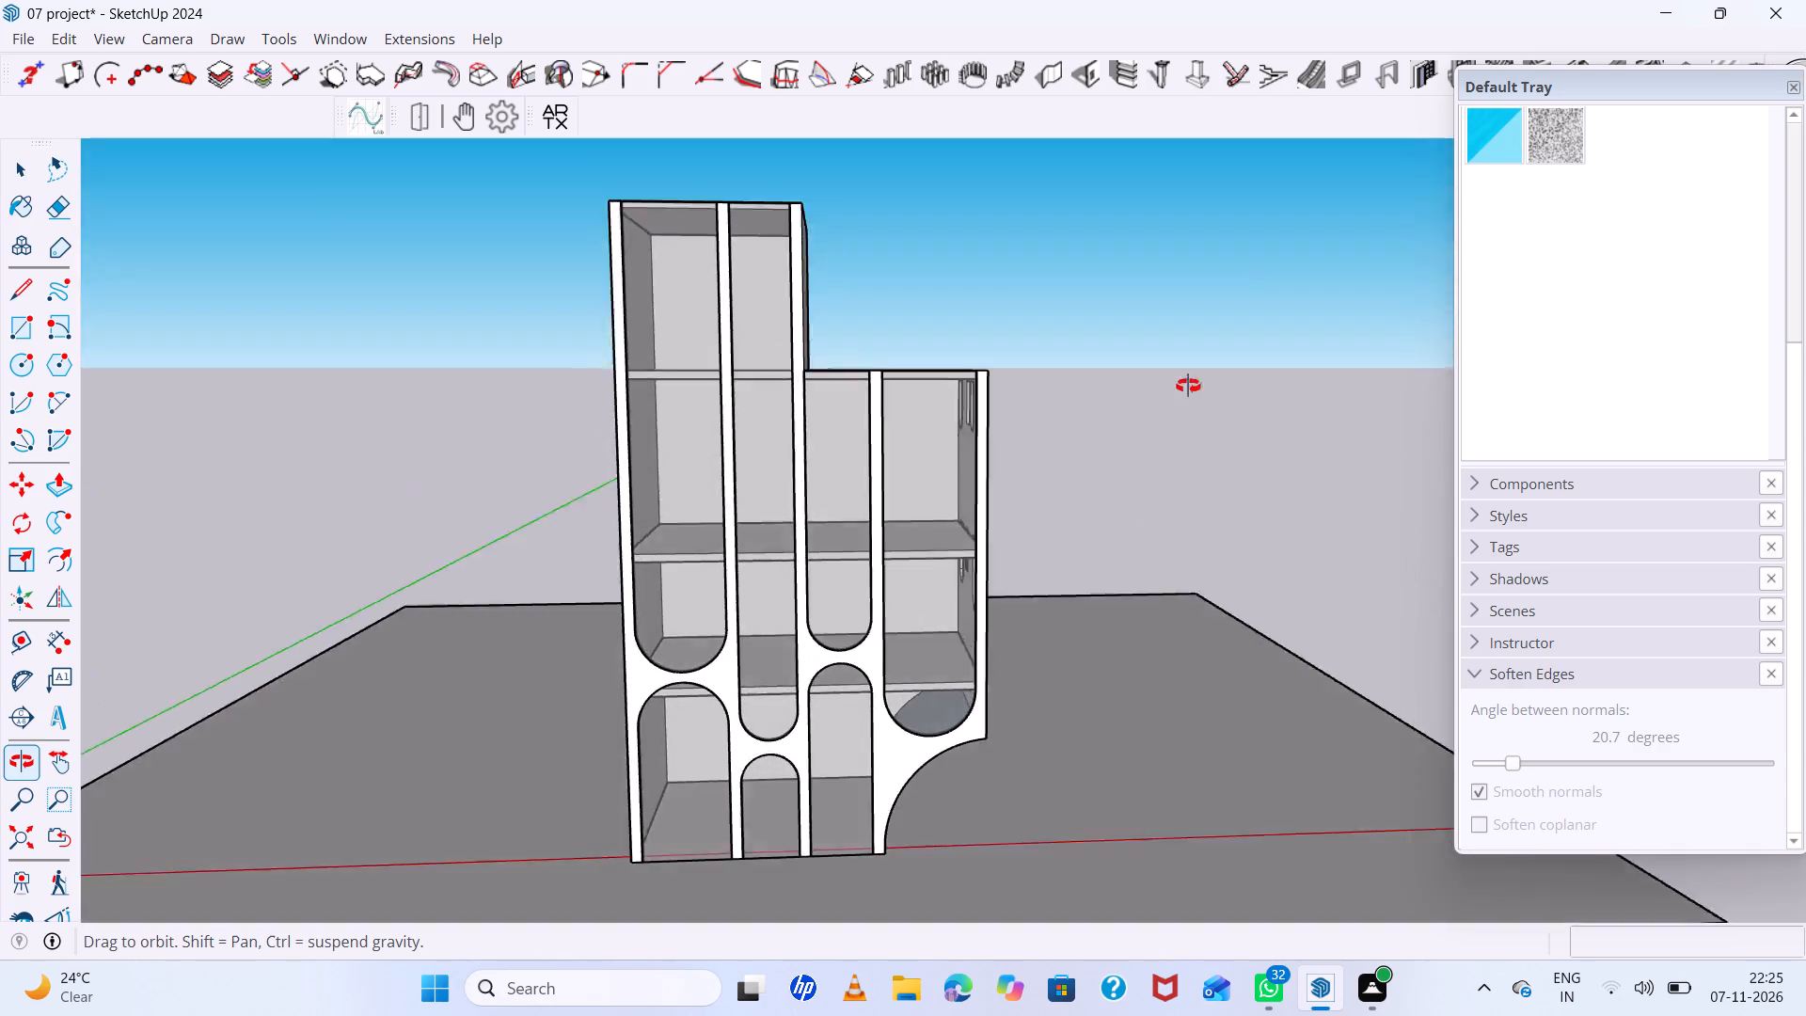
middle_click_drag(1188, 386, 742, 308)
scroll(887, 447, "down", 7)
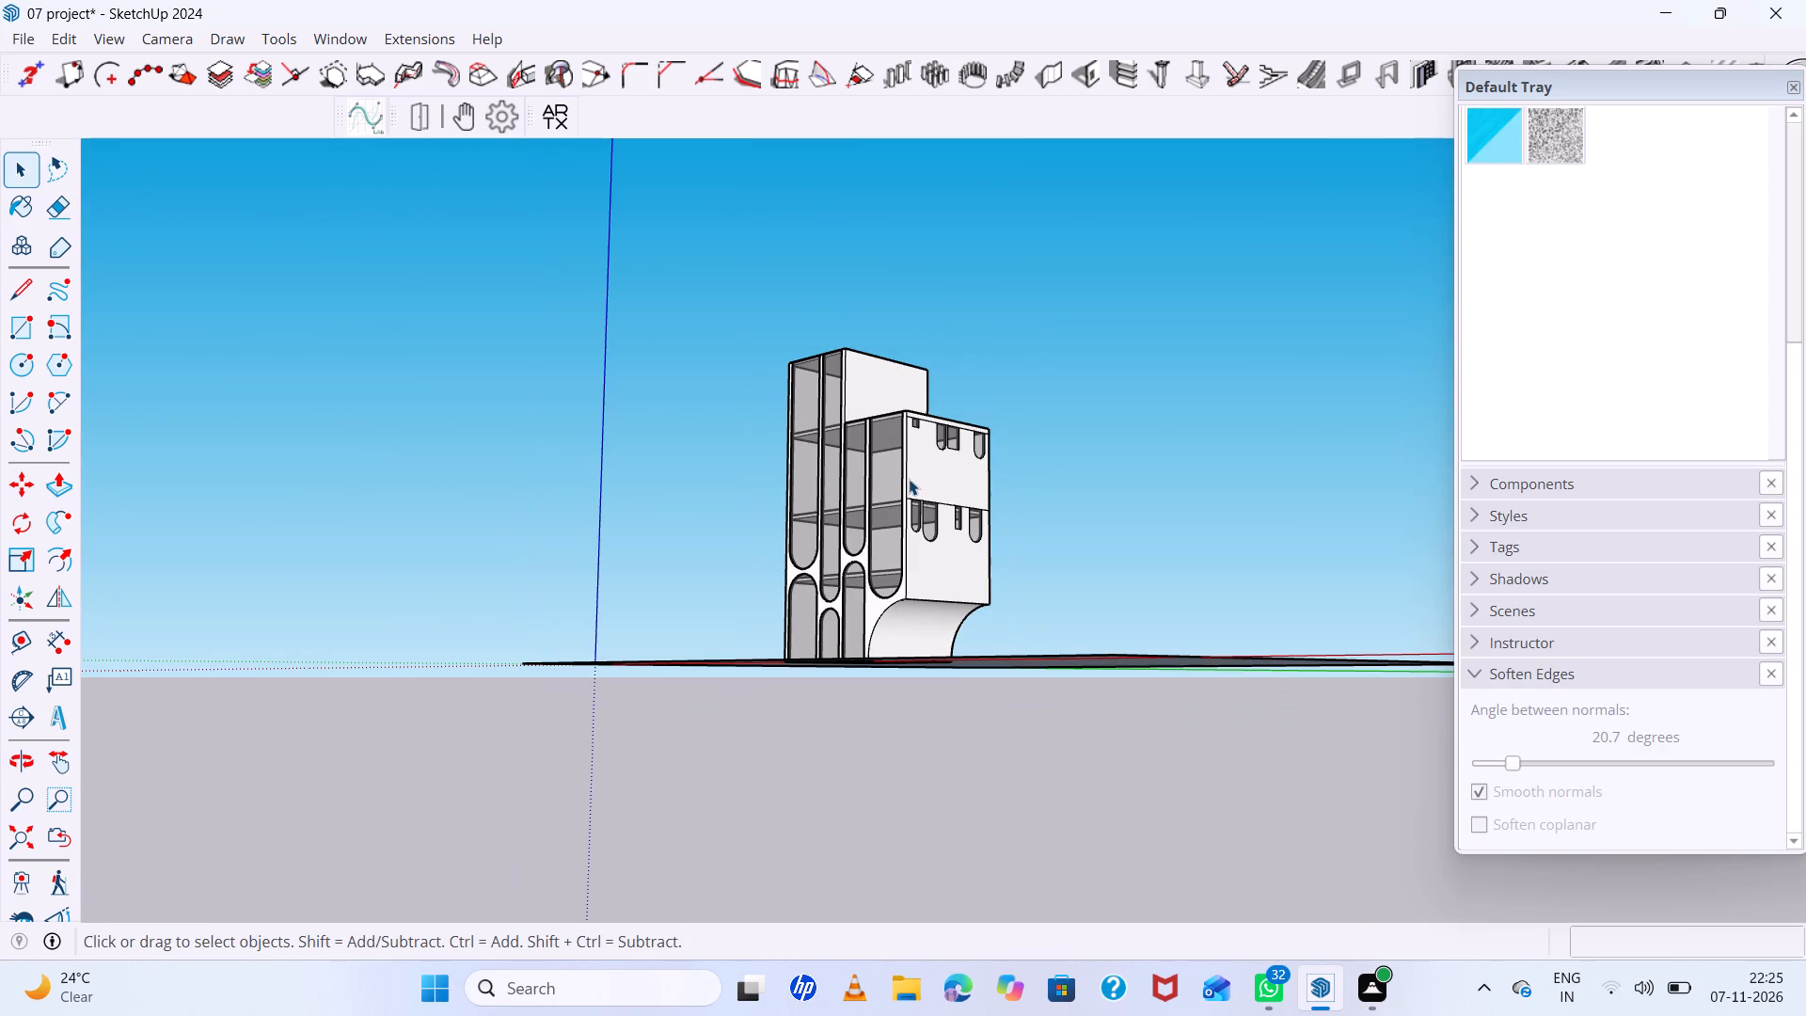
scroll(863, 468, "down", 4)
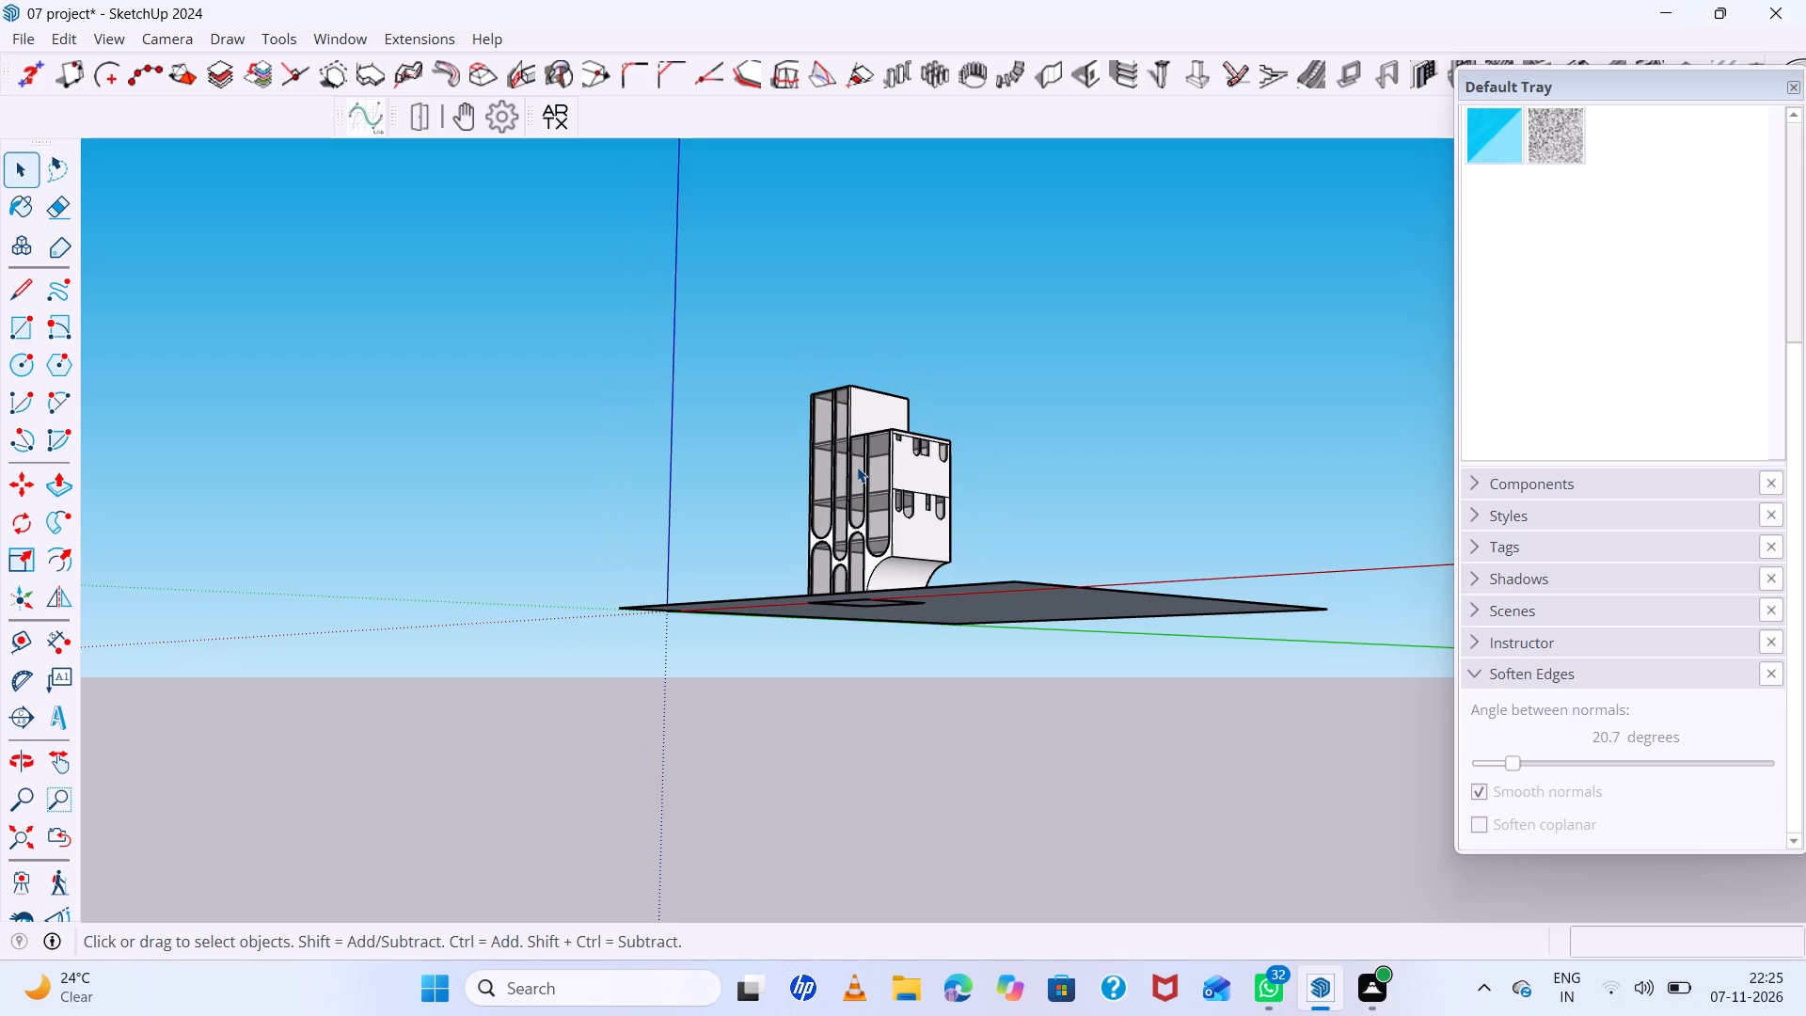
scroll(857, 467, "up", 1)
scroll(848, 460, "down", 6)
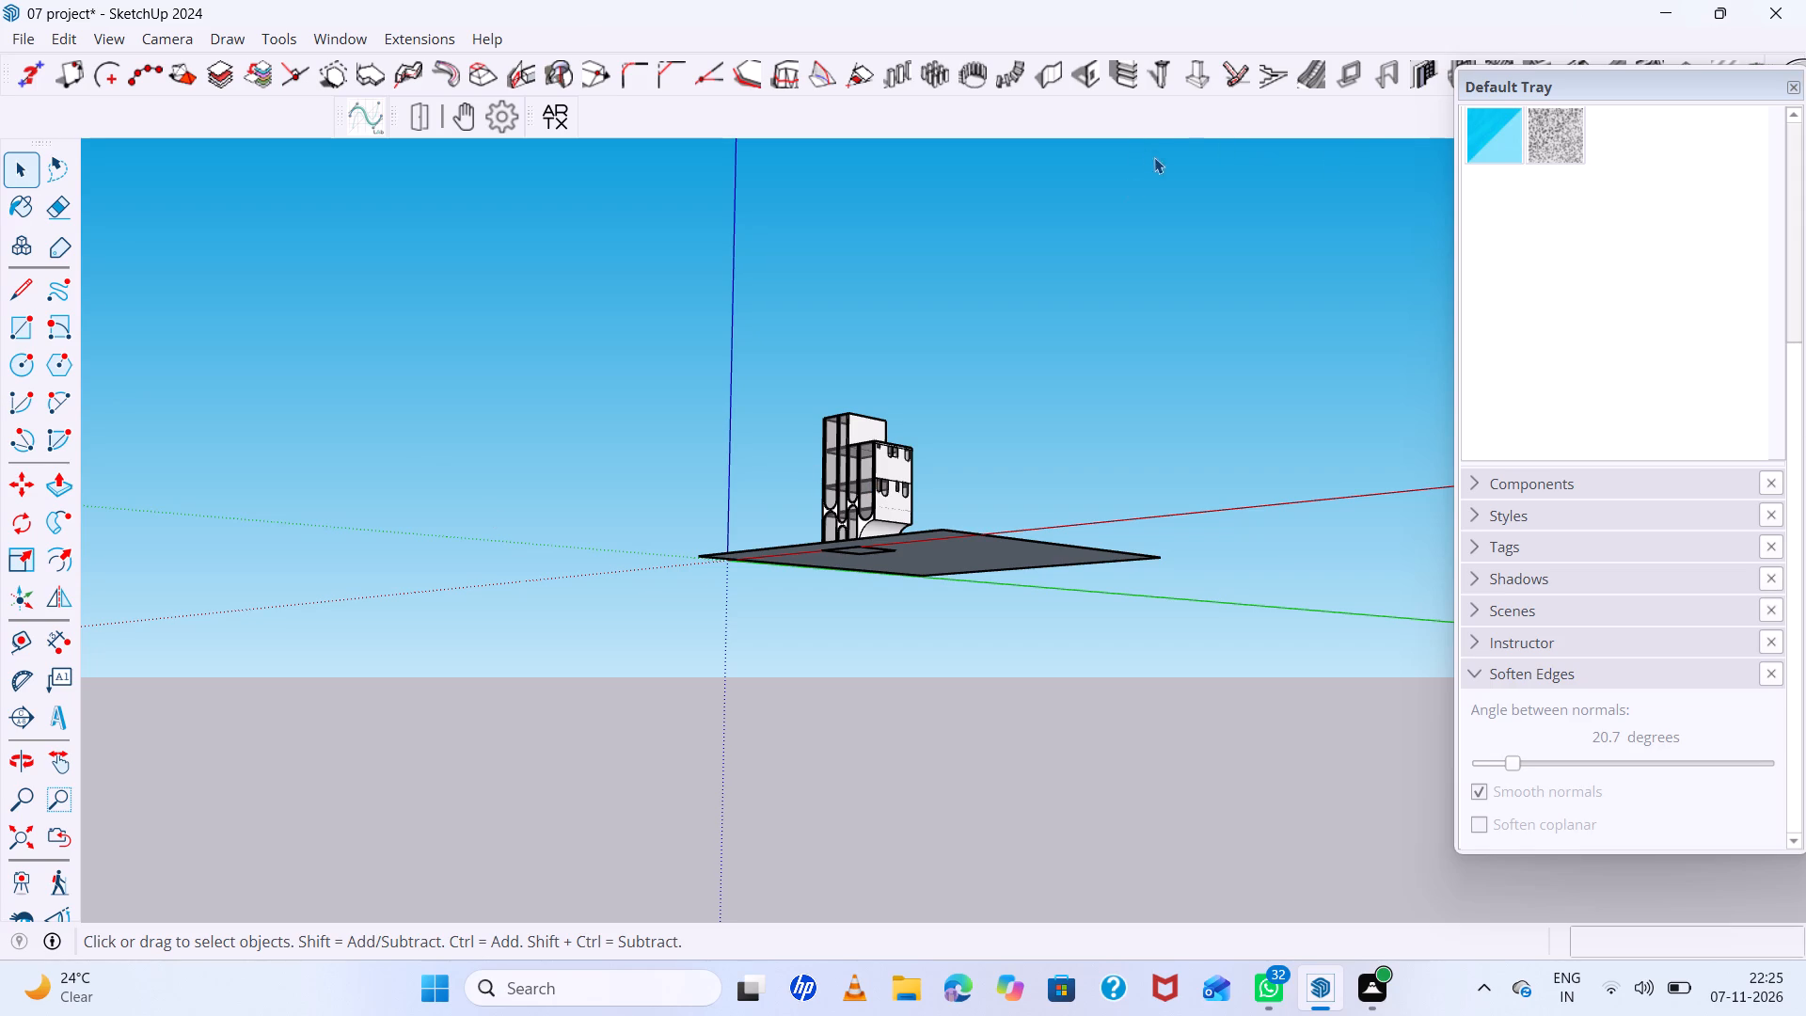
scroll(871, 325, "down", 1)
middle_click_drag(853, 369, 989, 587)
scroll(873, 532, "up", 7)
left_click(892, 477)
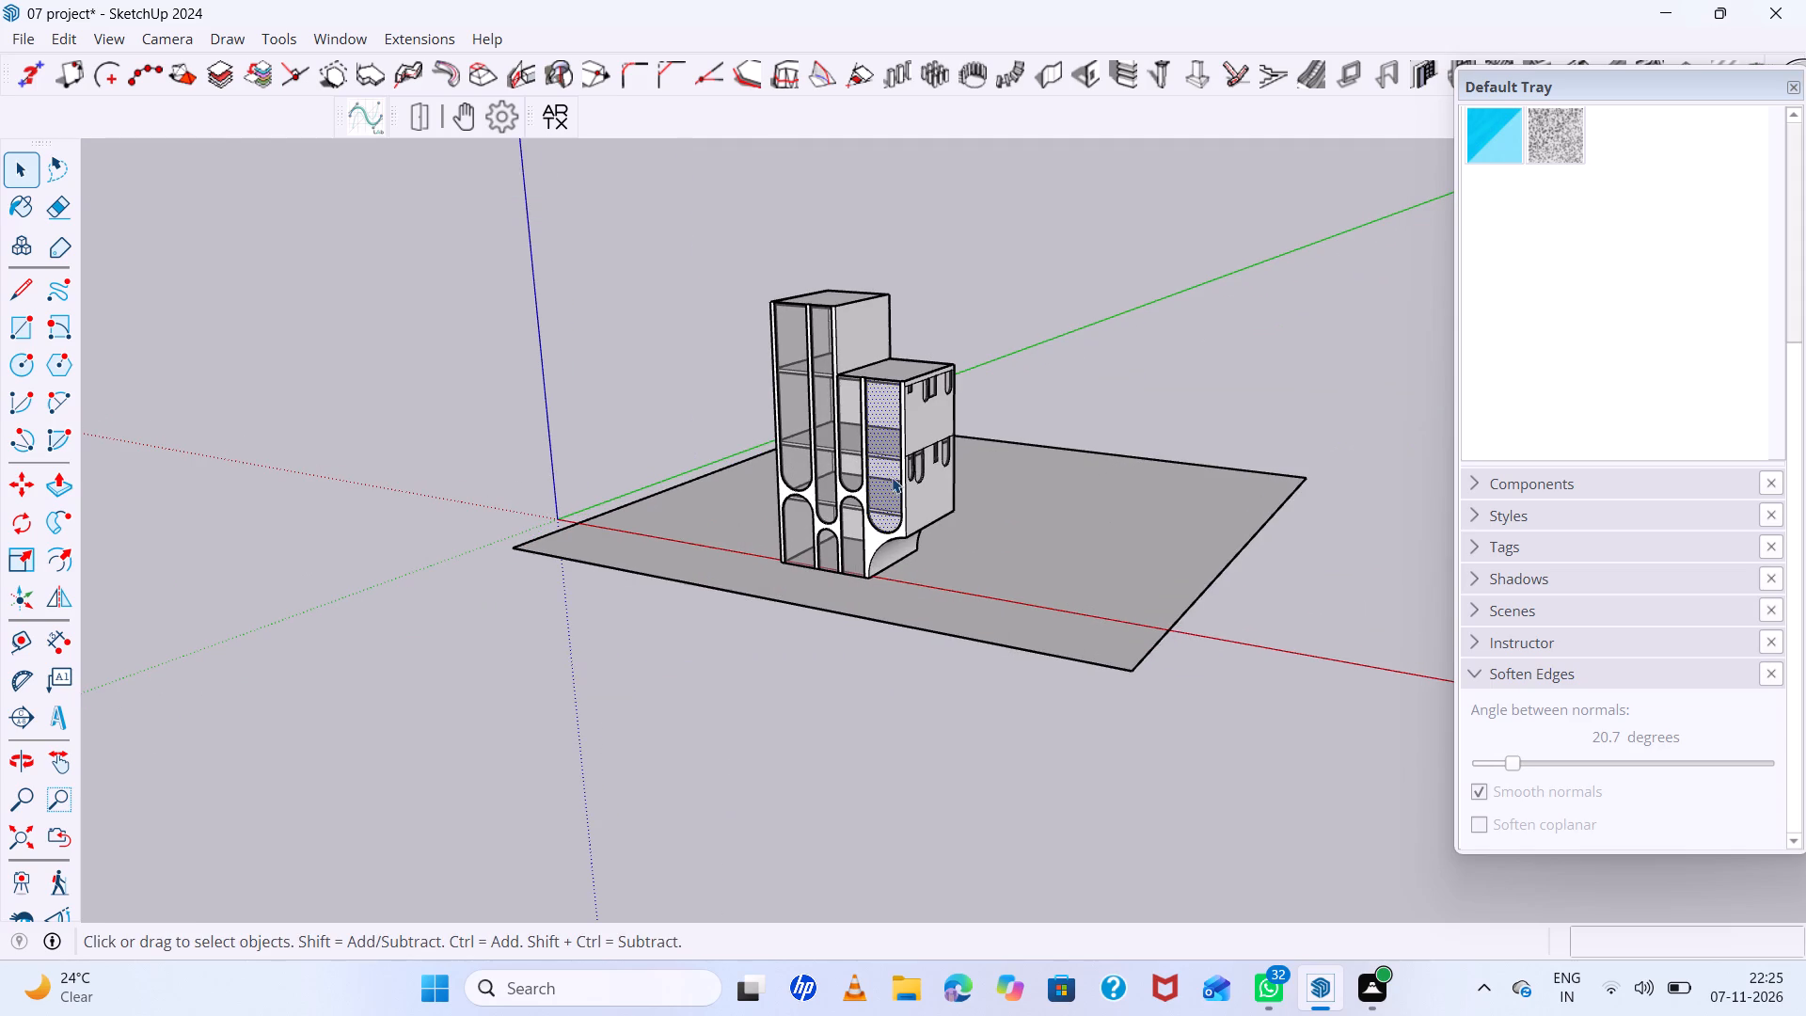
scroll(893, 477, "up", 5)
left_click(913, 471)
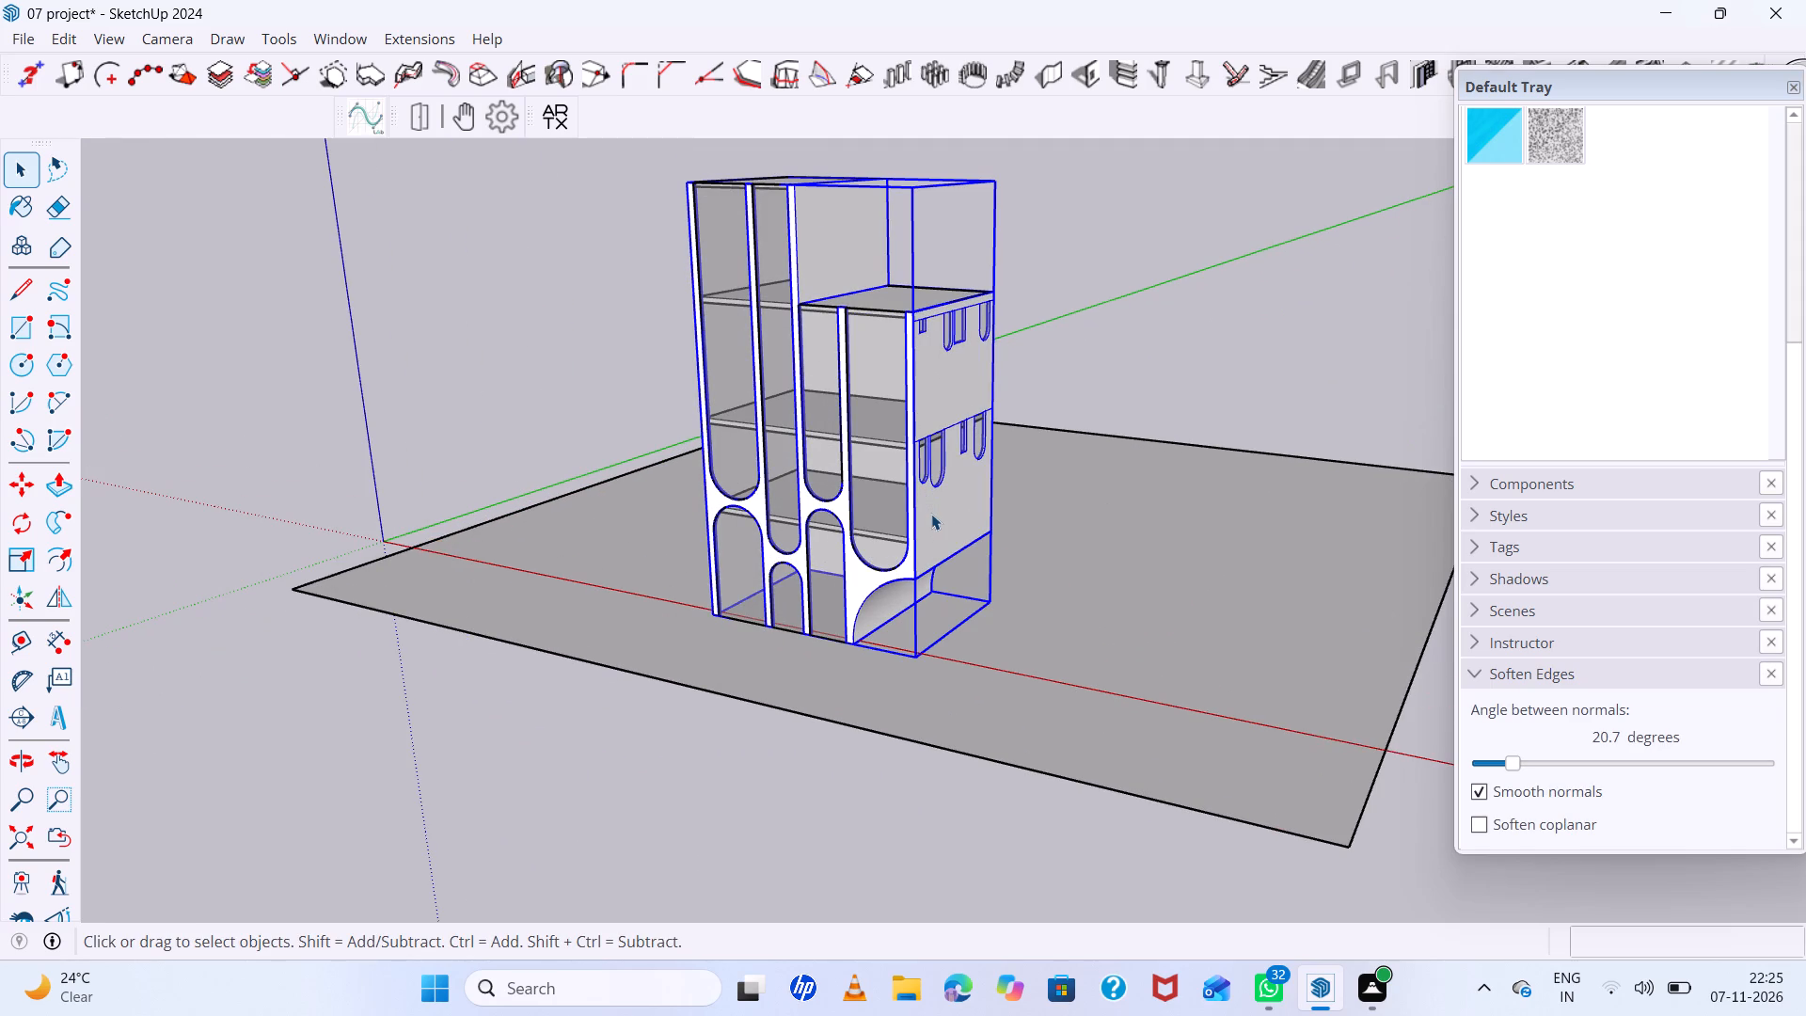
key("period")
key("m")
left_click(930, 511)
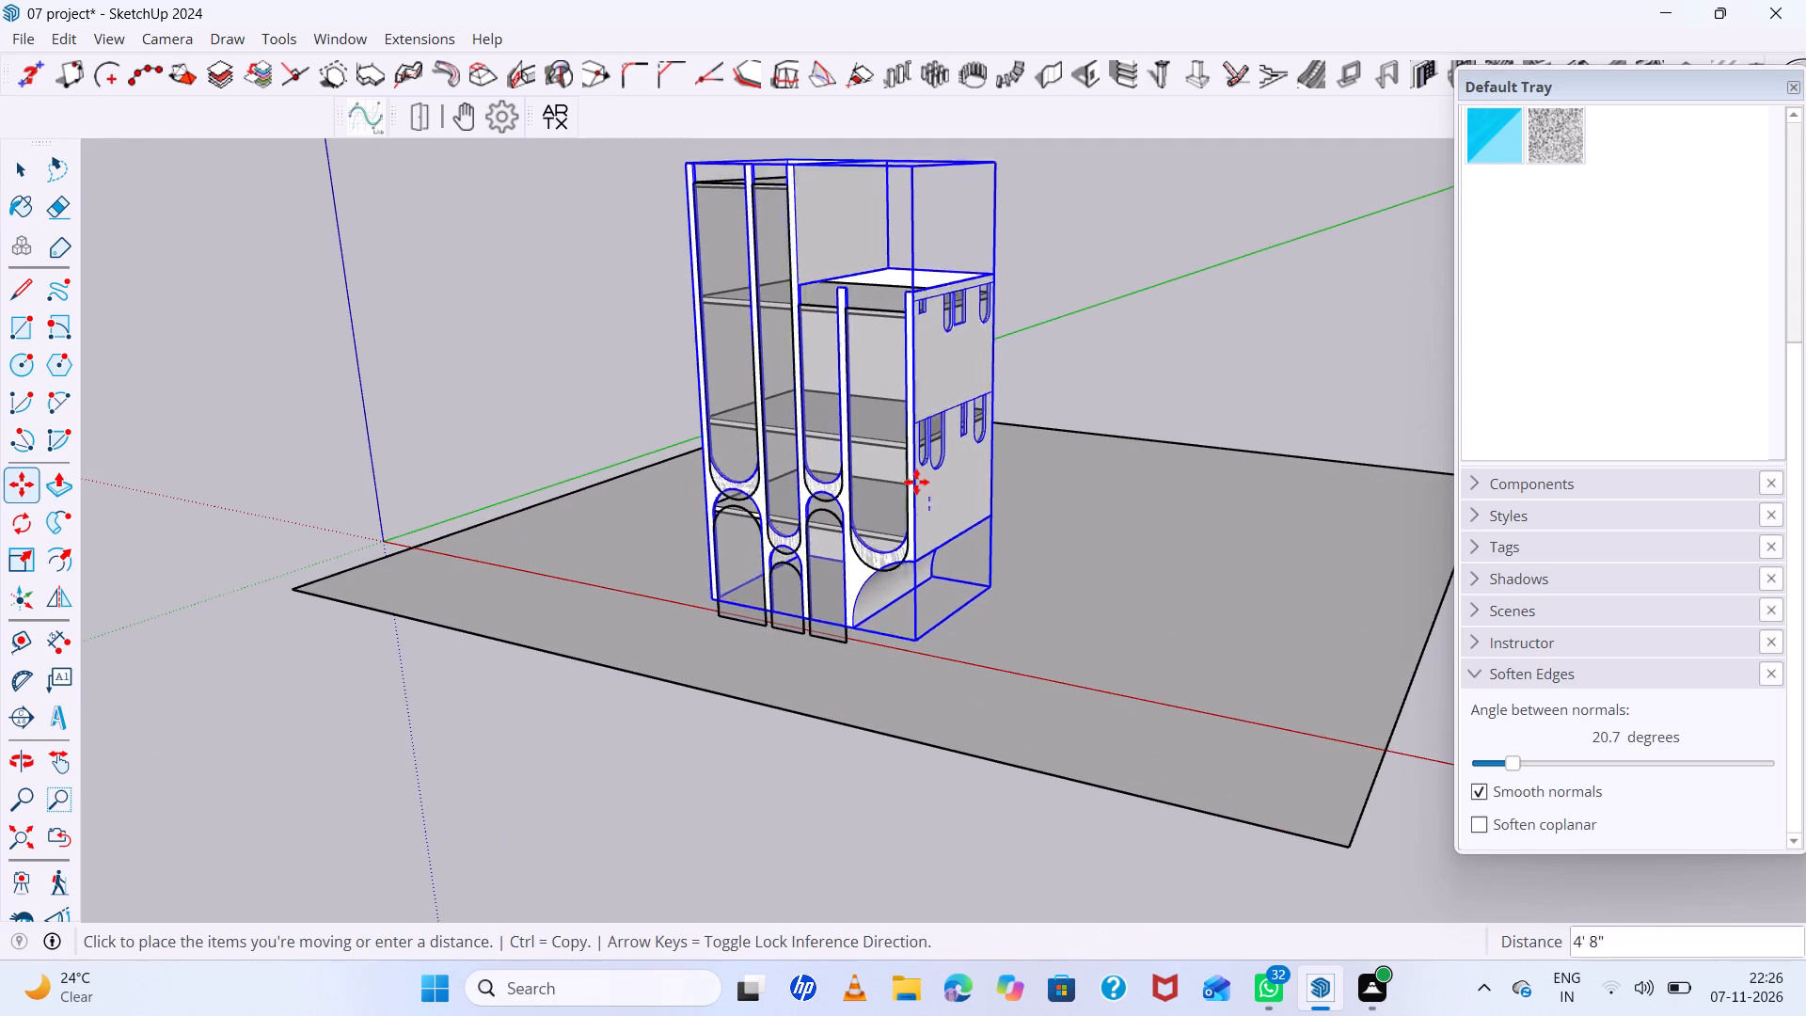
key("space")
Examine how the building's base and curved corner sit on the ground rectangle from several angles.
scroll(896, 571, "up", 5)
scroll(900, 663, "up", 4)
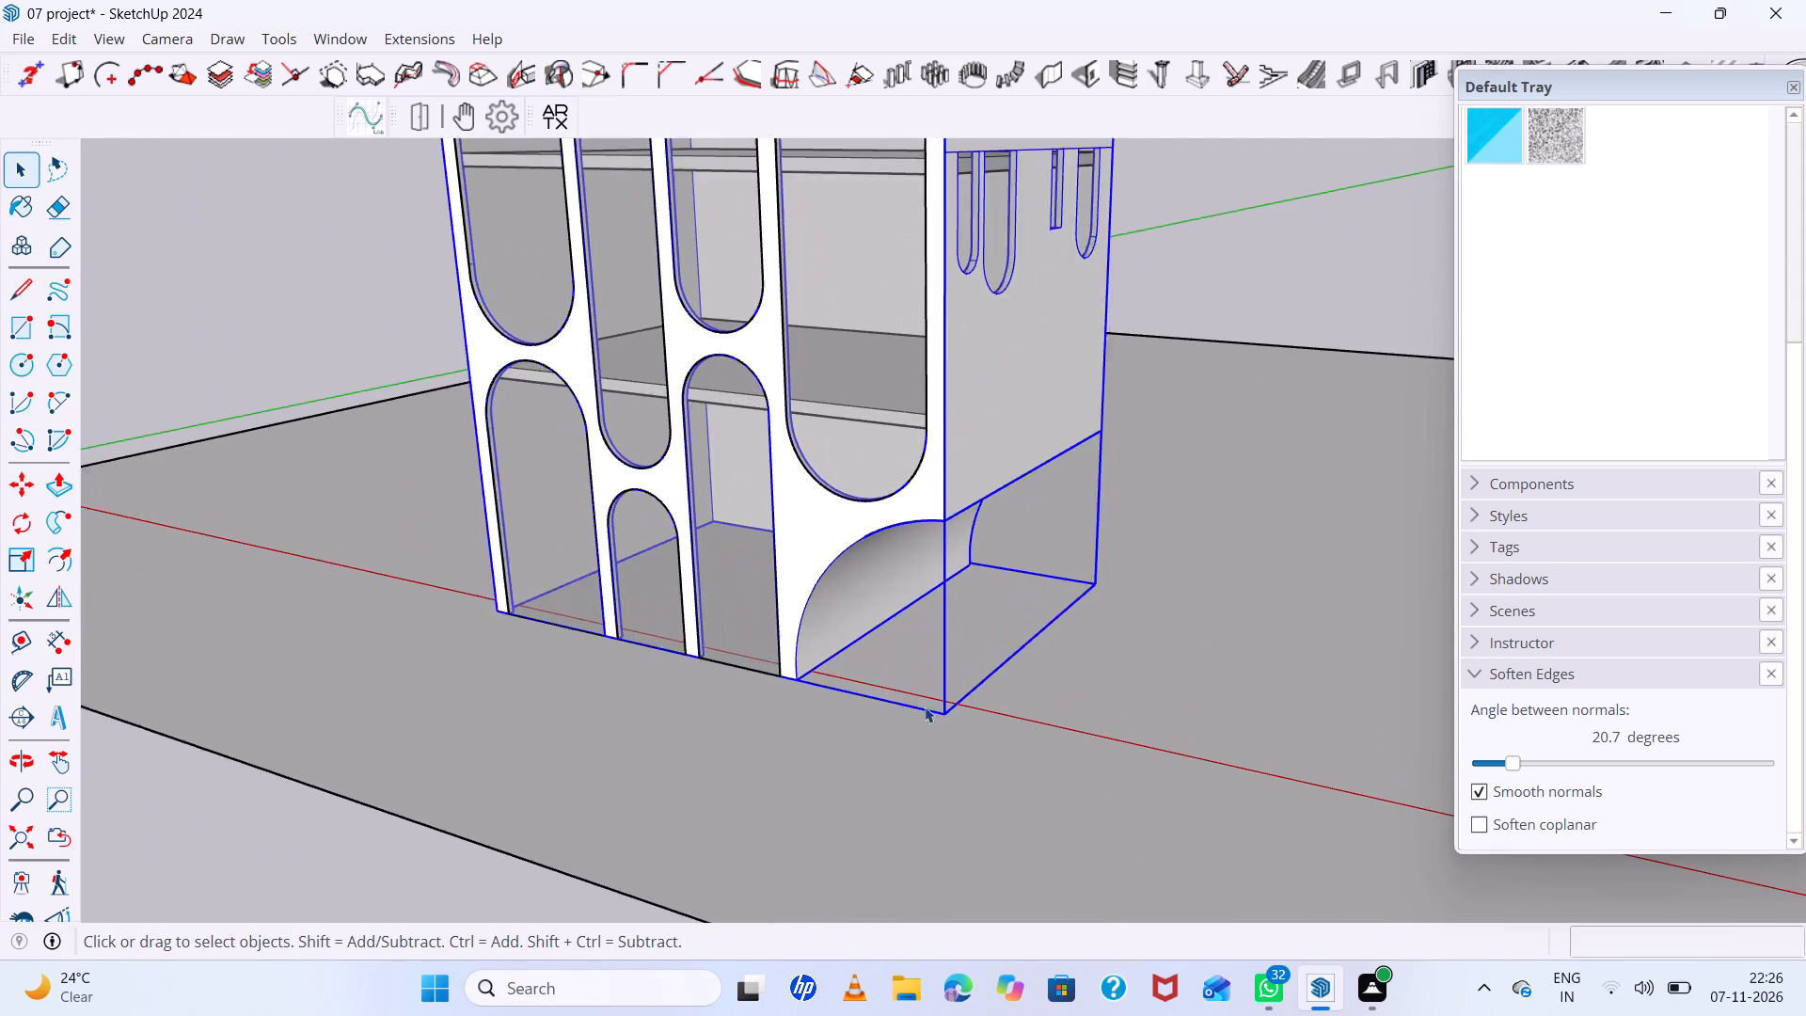
left_click(1003, 819)
scroll(1016, 818, "down", 5)
middle_click_drag(1037, 812, 1115, 625)
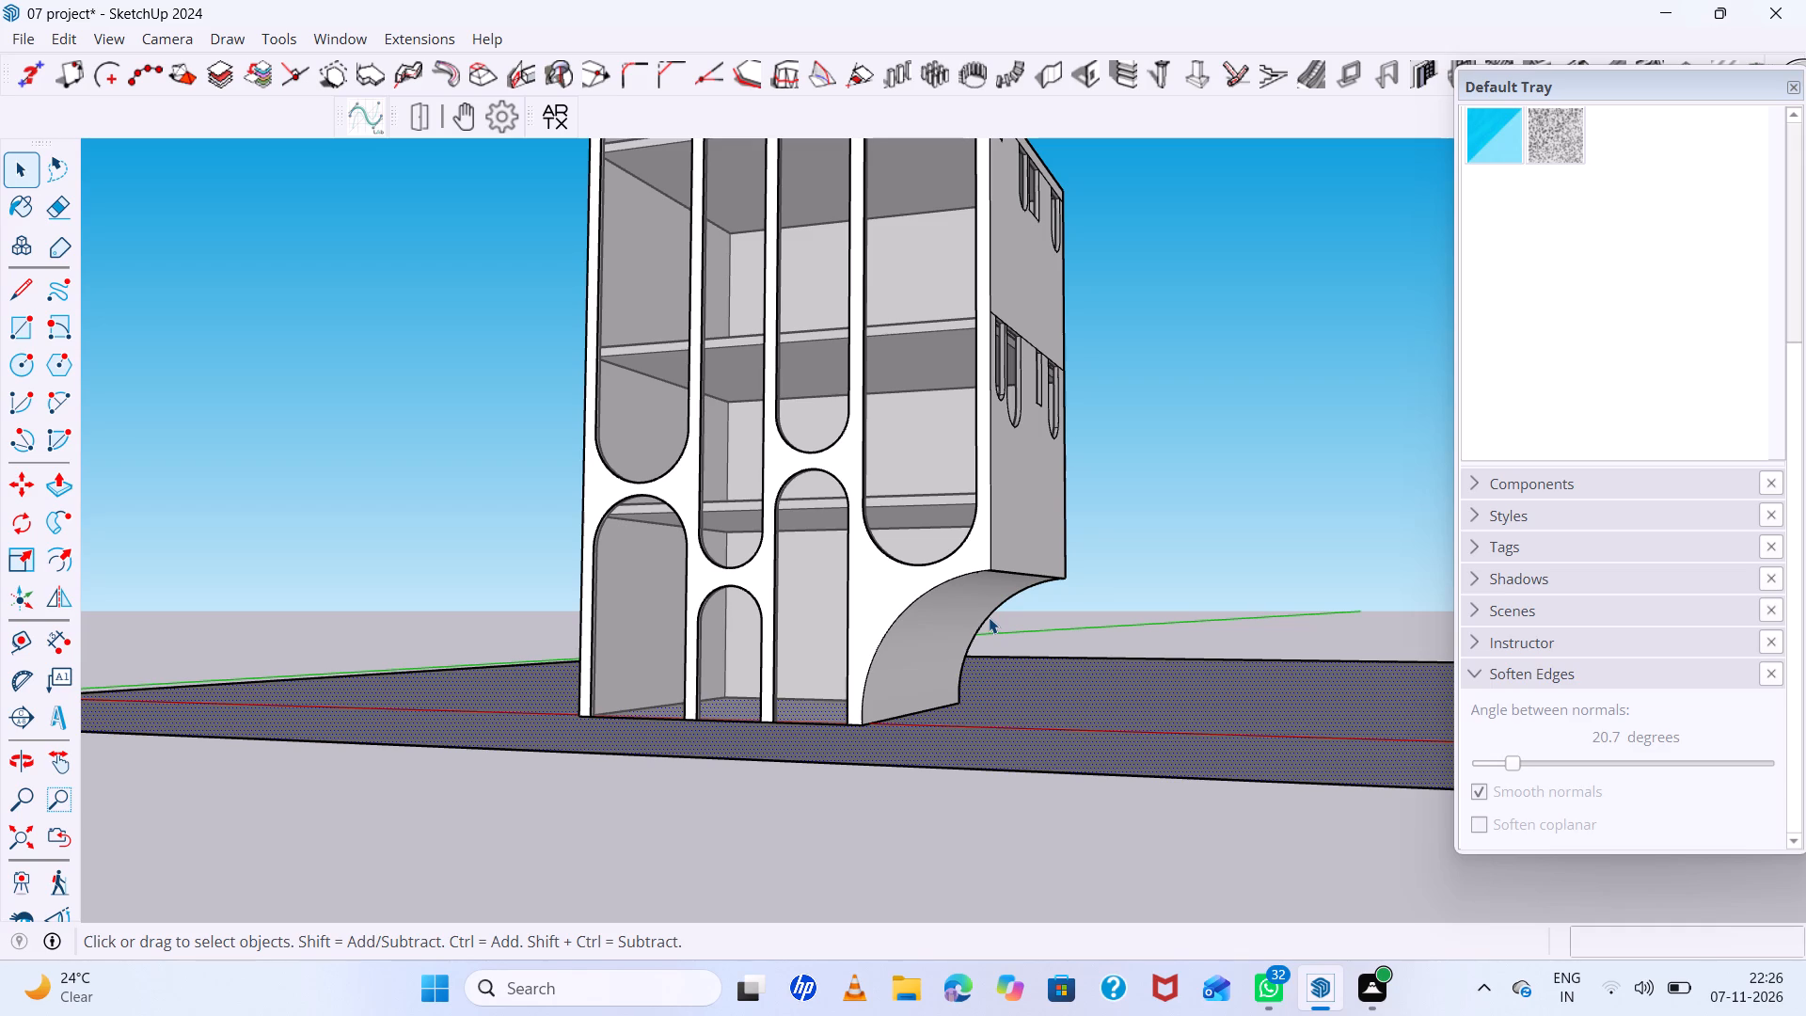
scroll(989, 616, "down", 3)
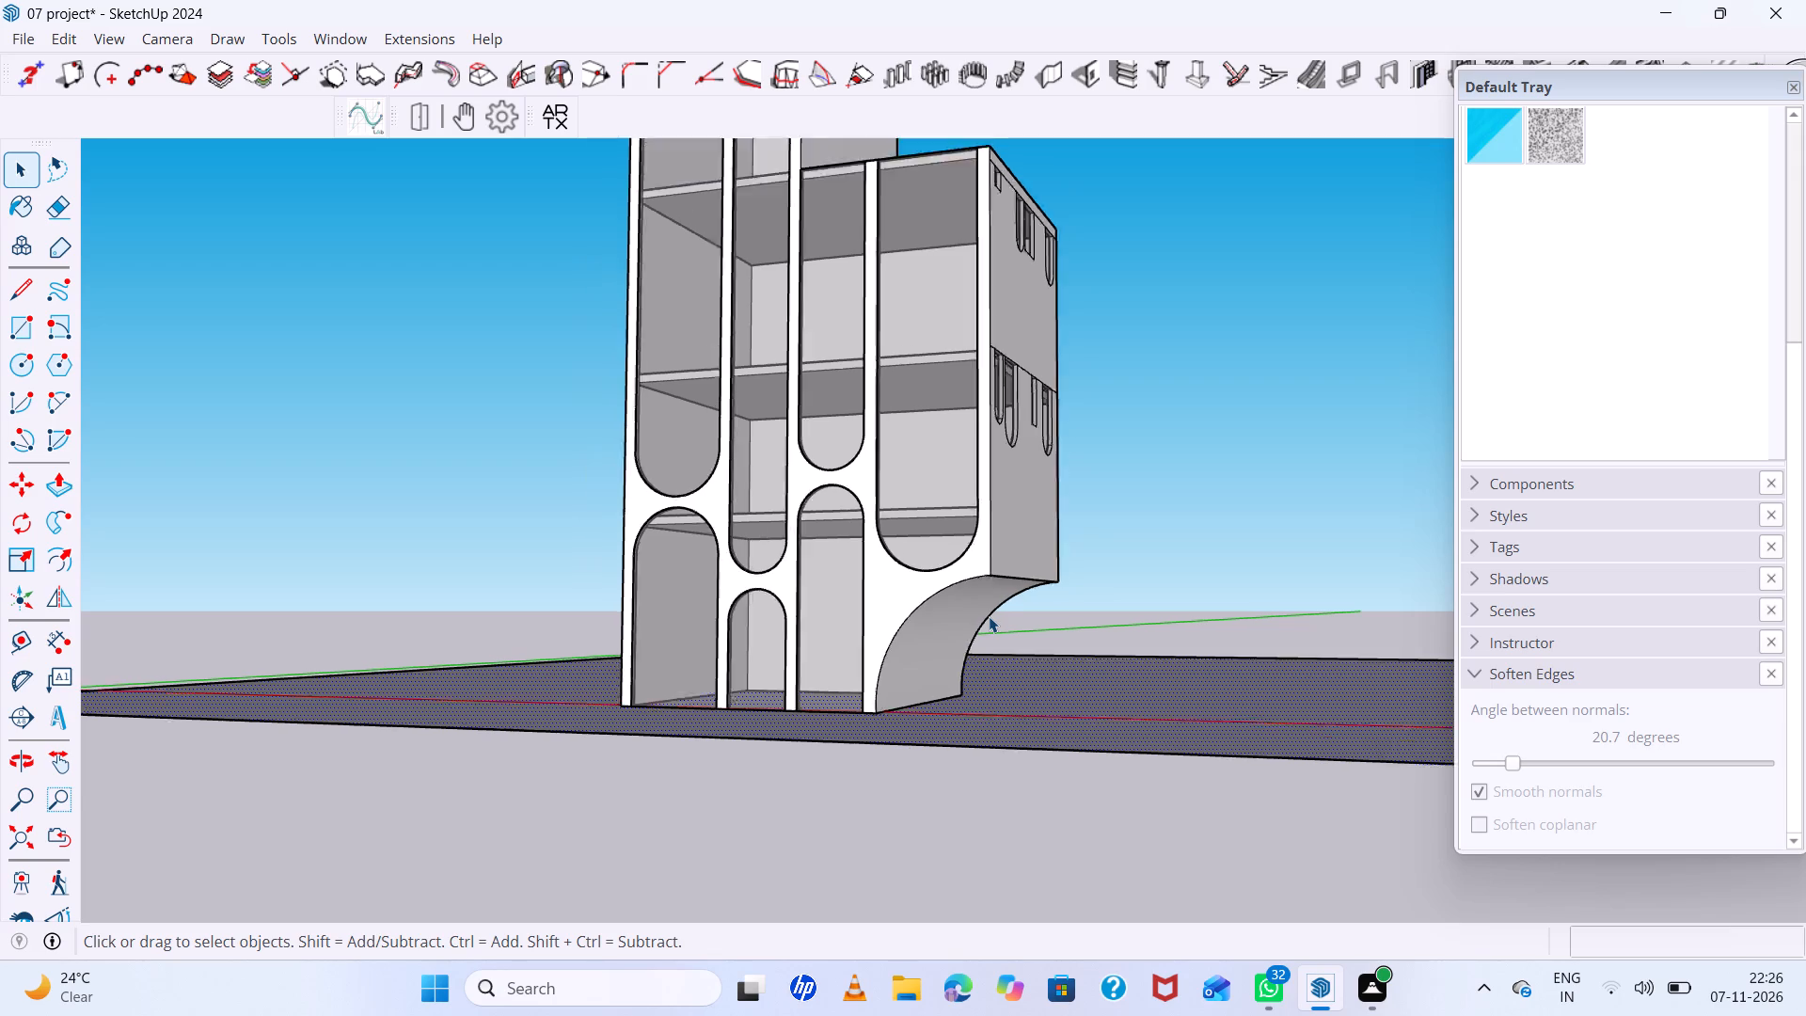
scroll(989, 616, "down", 3)
scroll(1090, 625, "up", 6)
middle_click_drag(1069, 603, 1170, 735)
scroll(993, 617, "down", 8)
scroll(1022, 674, "up", 6)
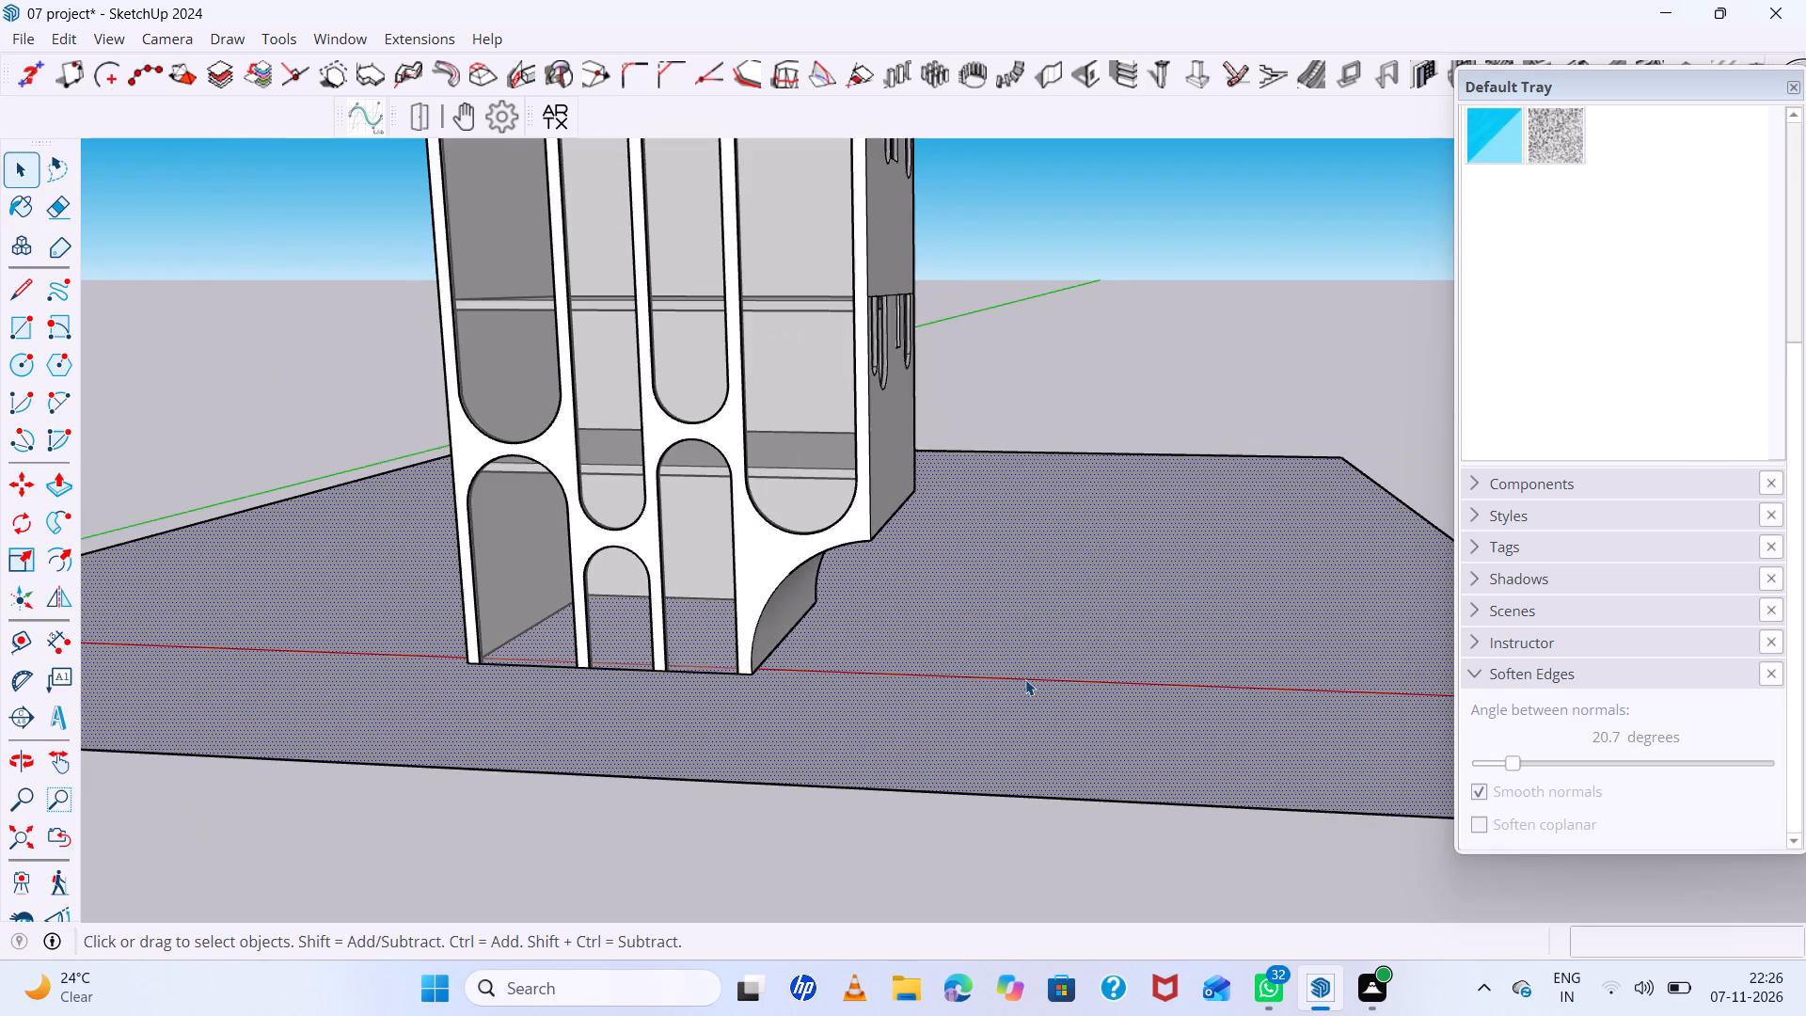
key("space")
left_click(1024, 678)
scroll(929, 640, "down", 7)
left_click(1290, 557)
scroll(1129, 636, "up", 6)
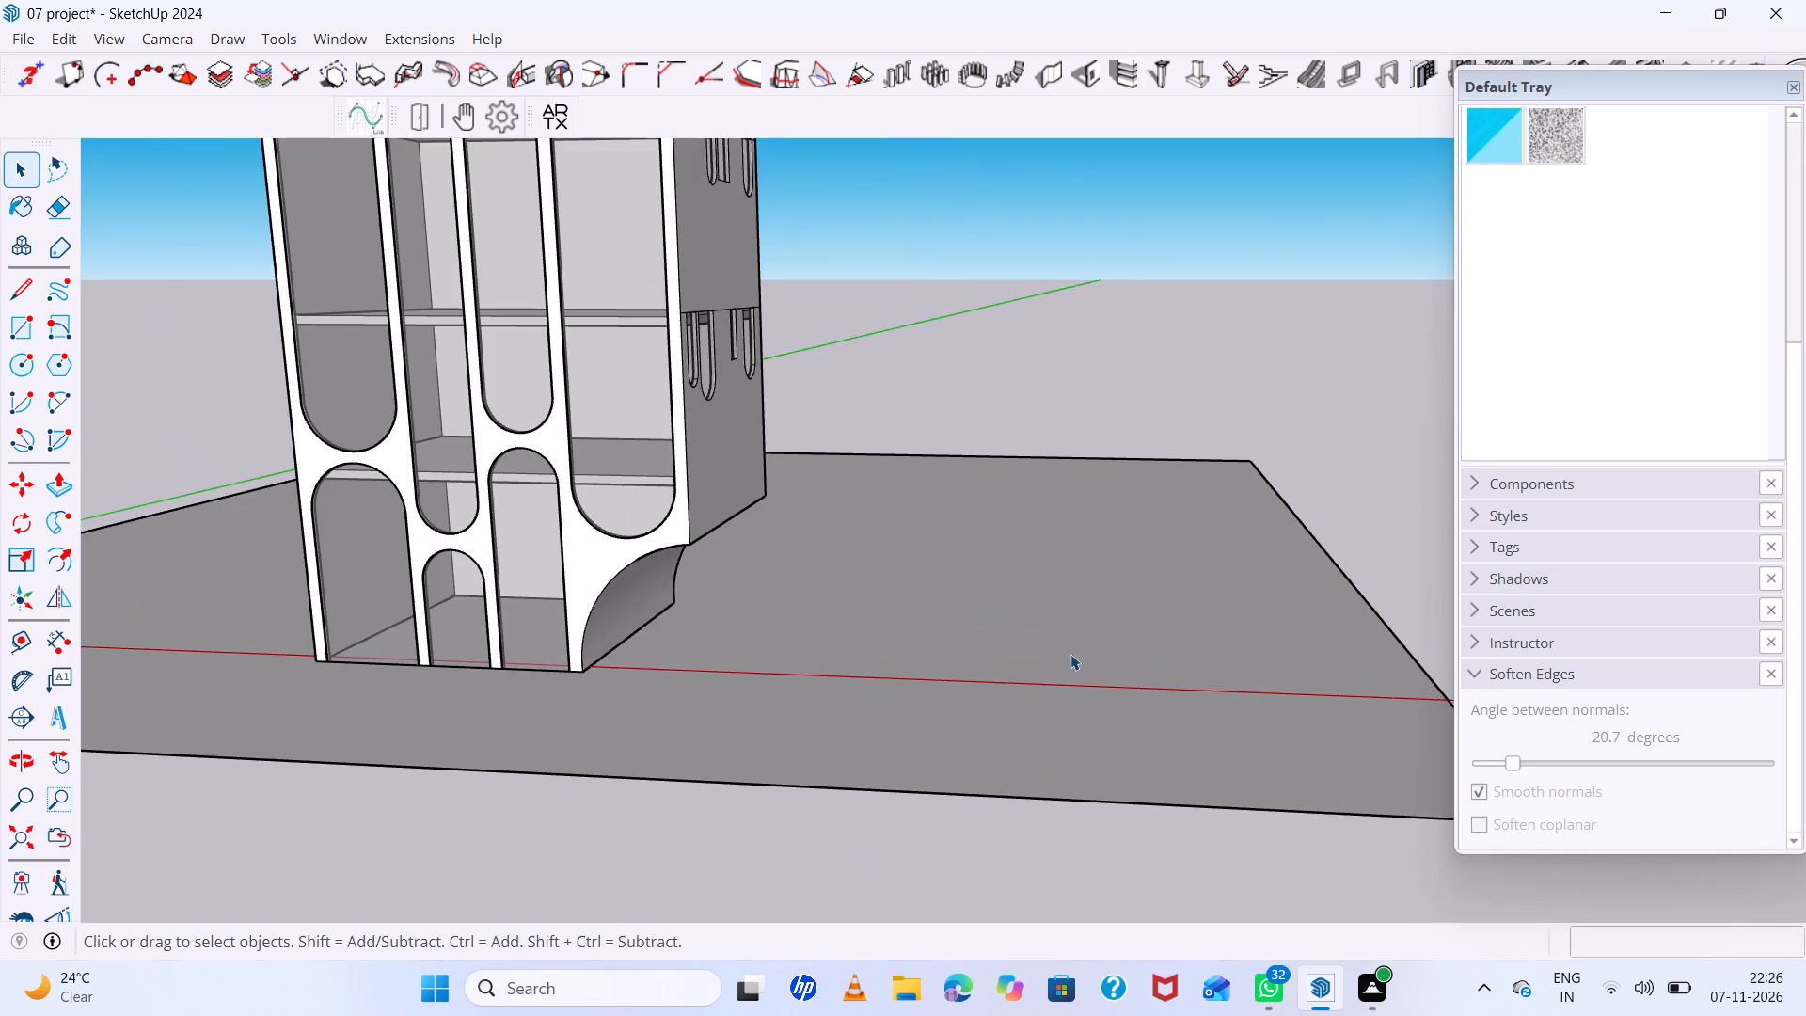
middle_click_drag(1069, 670, 1089, 768)
scroll(1032, 638, "down", 11)
scroll(1027, 630, "up", 1)
middle_click_drag(1027, 630, 1128, 609)
scroll(1020, 624, "up", 7)
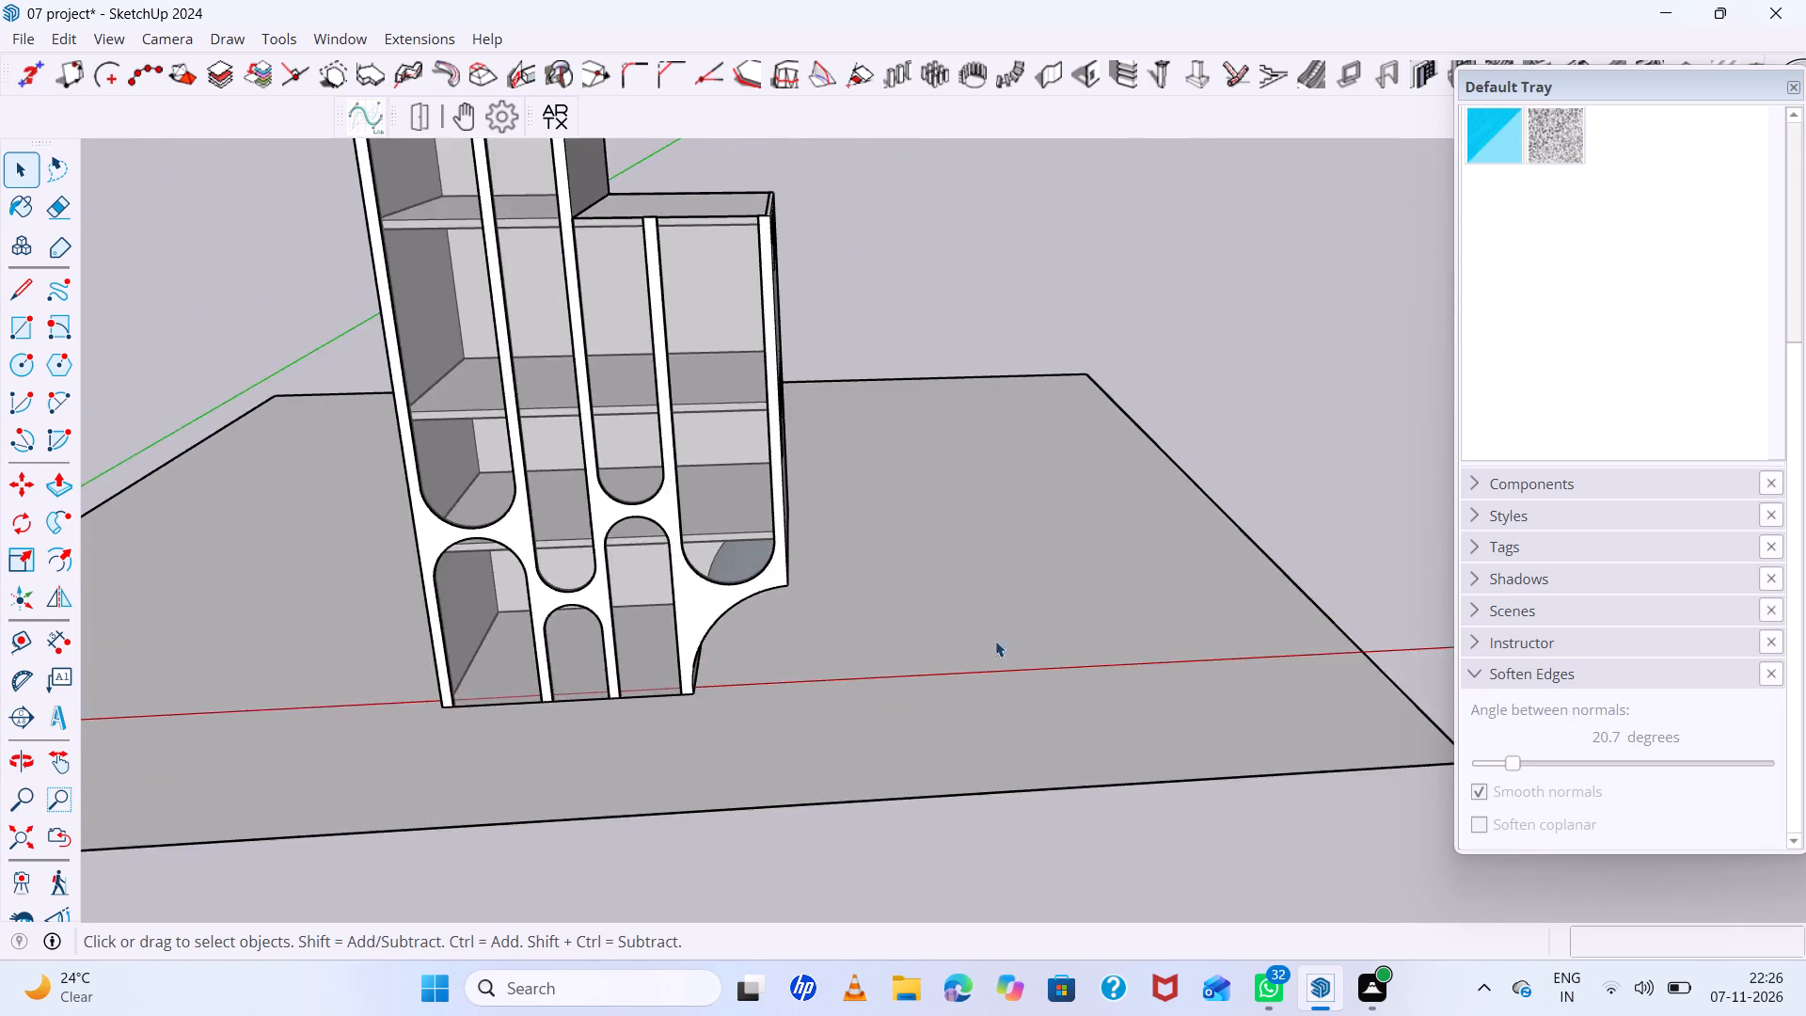
scroll(1006, 652, "up", 5)
scroll(1013, 626, "down", 13)
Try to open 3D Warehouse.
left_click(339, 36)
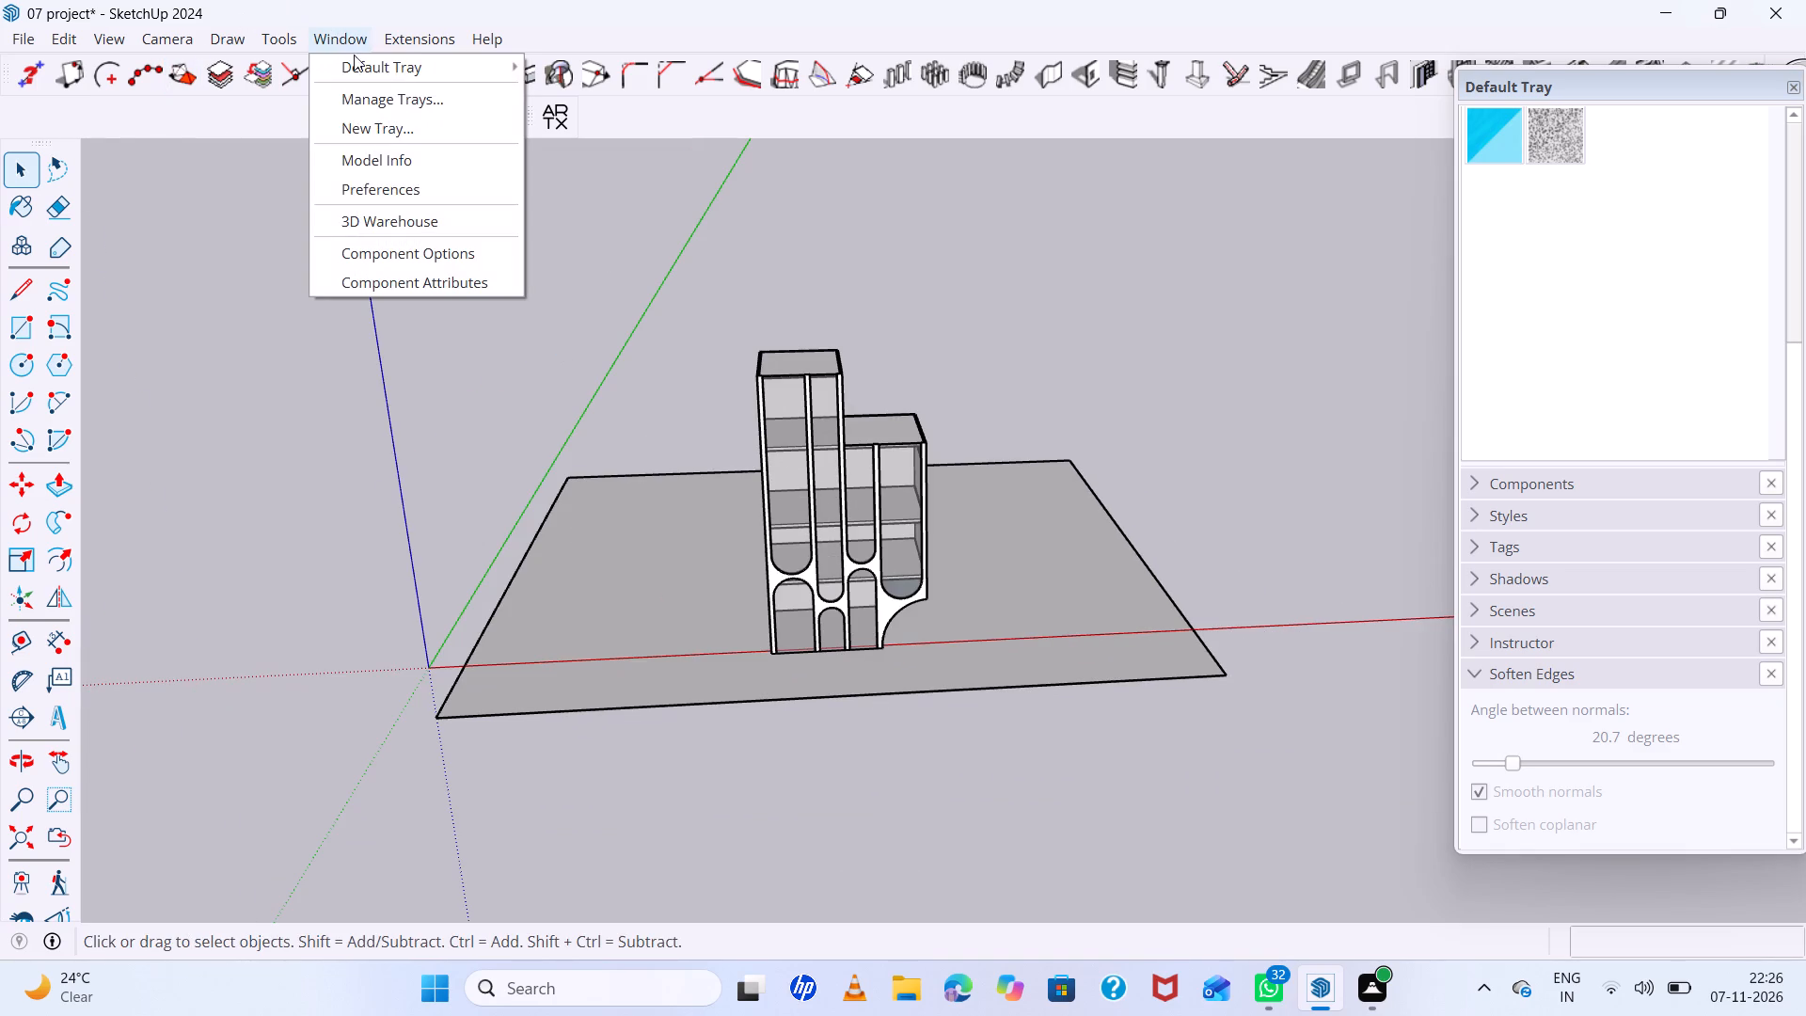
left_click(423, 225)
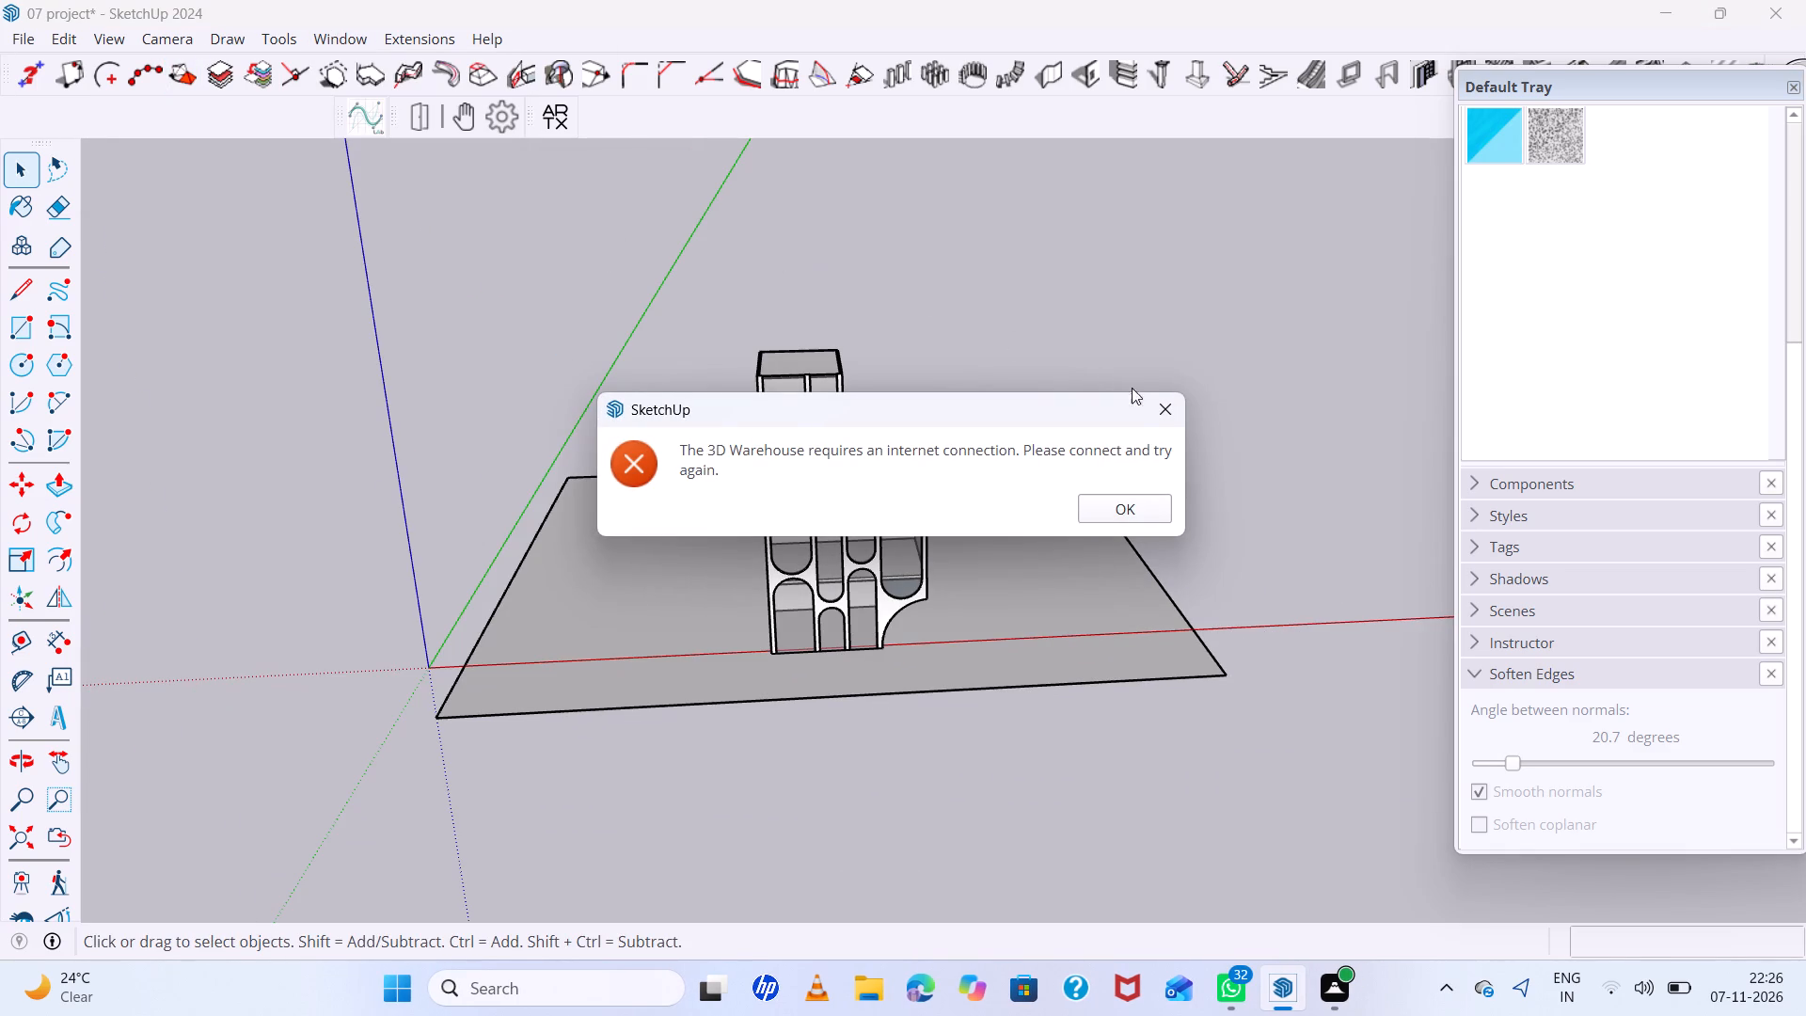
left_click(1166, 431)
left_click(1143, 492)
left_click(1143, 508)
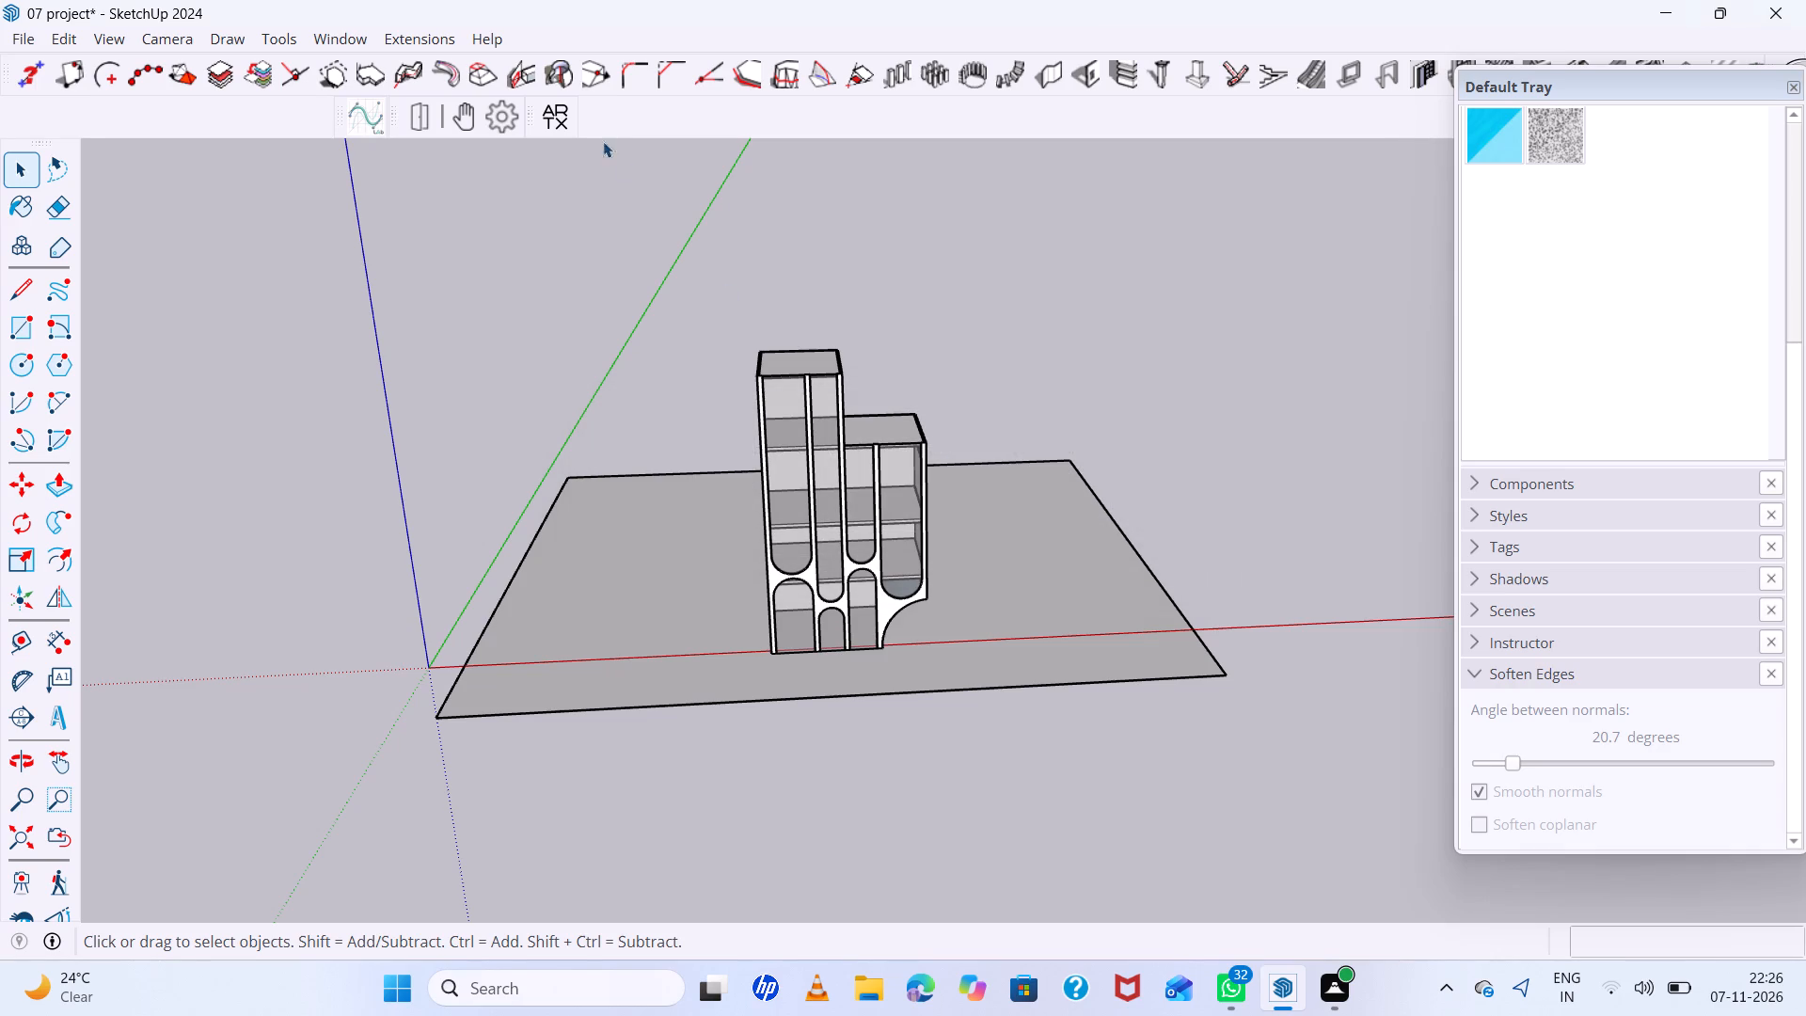
Open 3D Warehouse and search it for "tress".
double_click(370, 40)
left_click(344, 39)
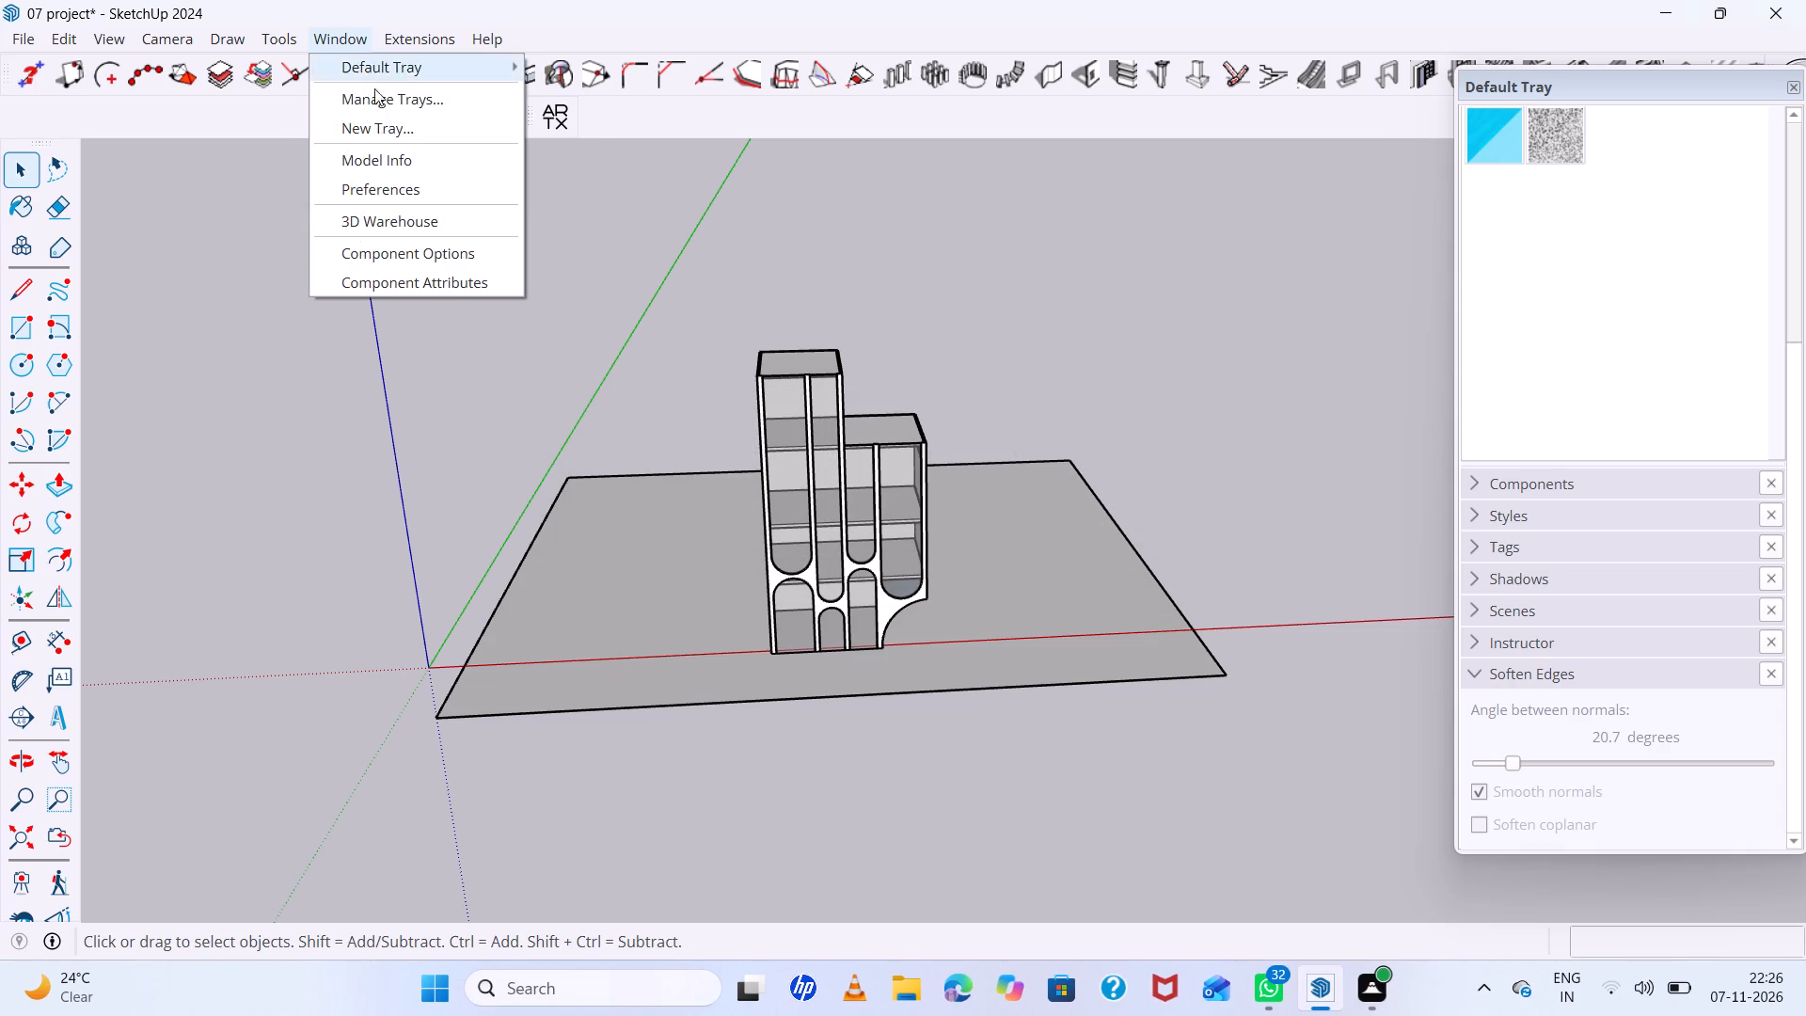
left_click(413, 214)
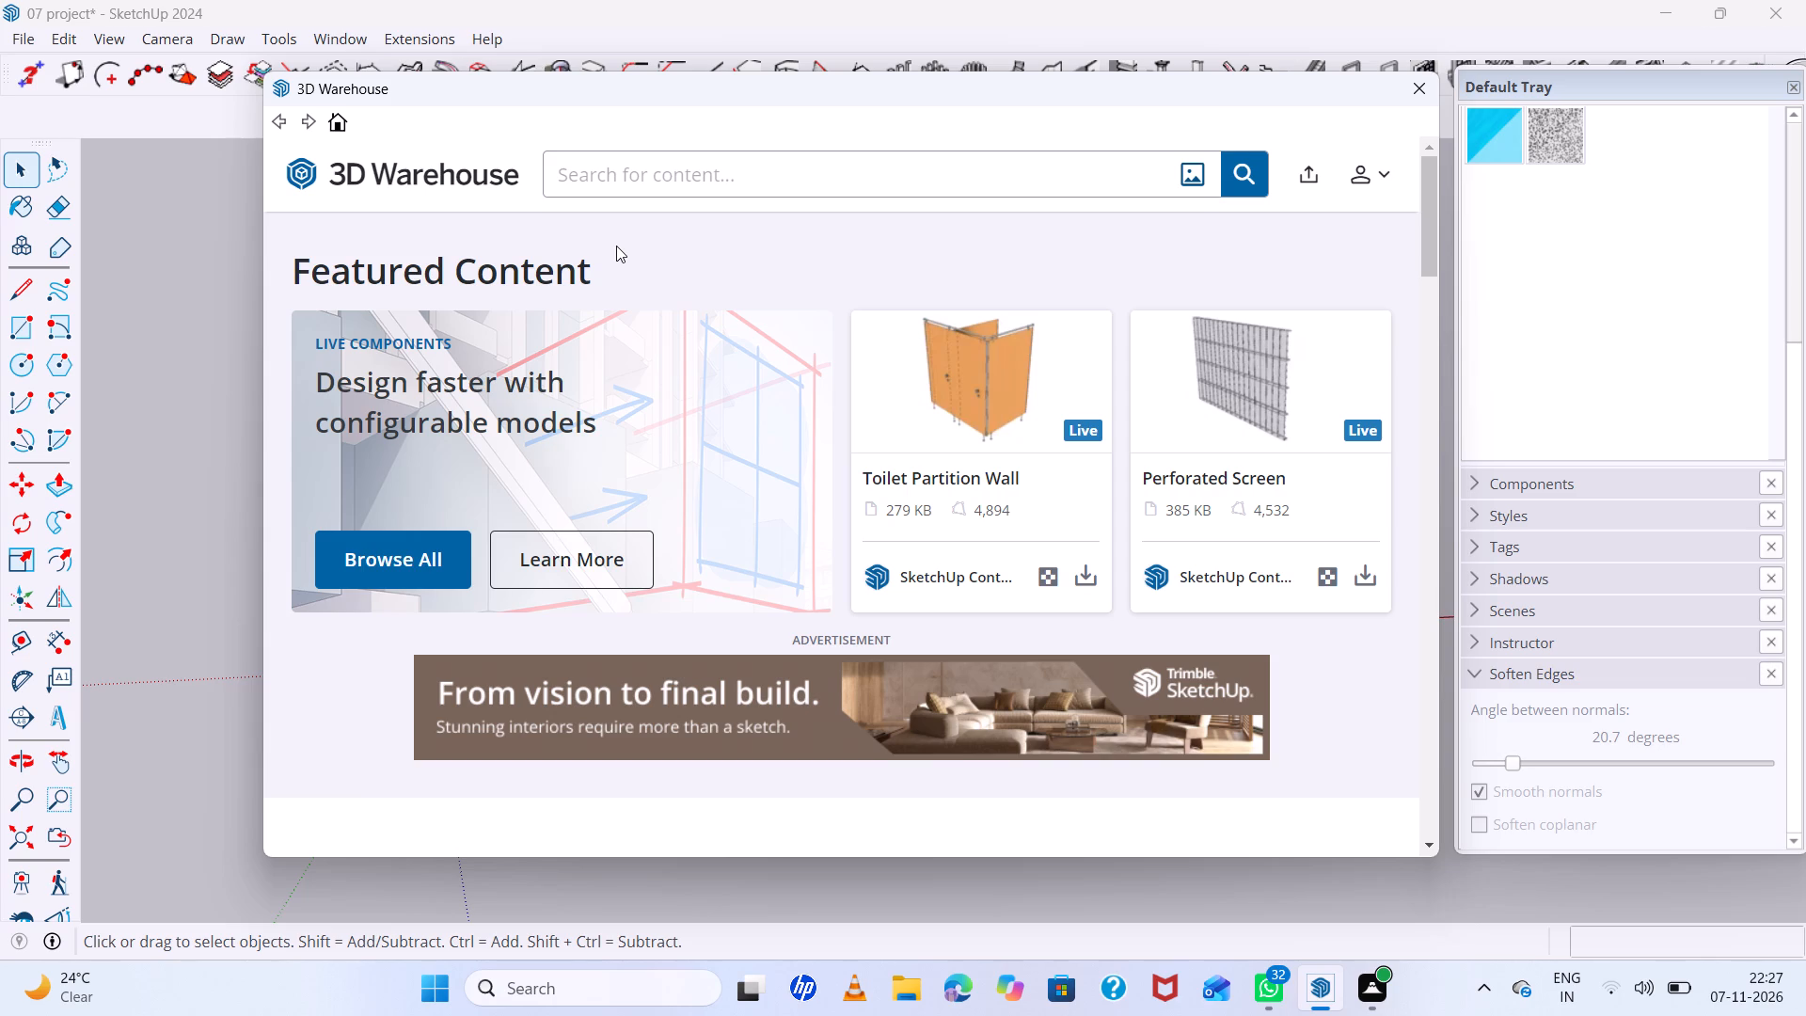
scroll(890, 293, "down", 5)
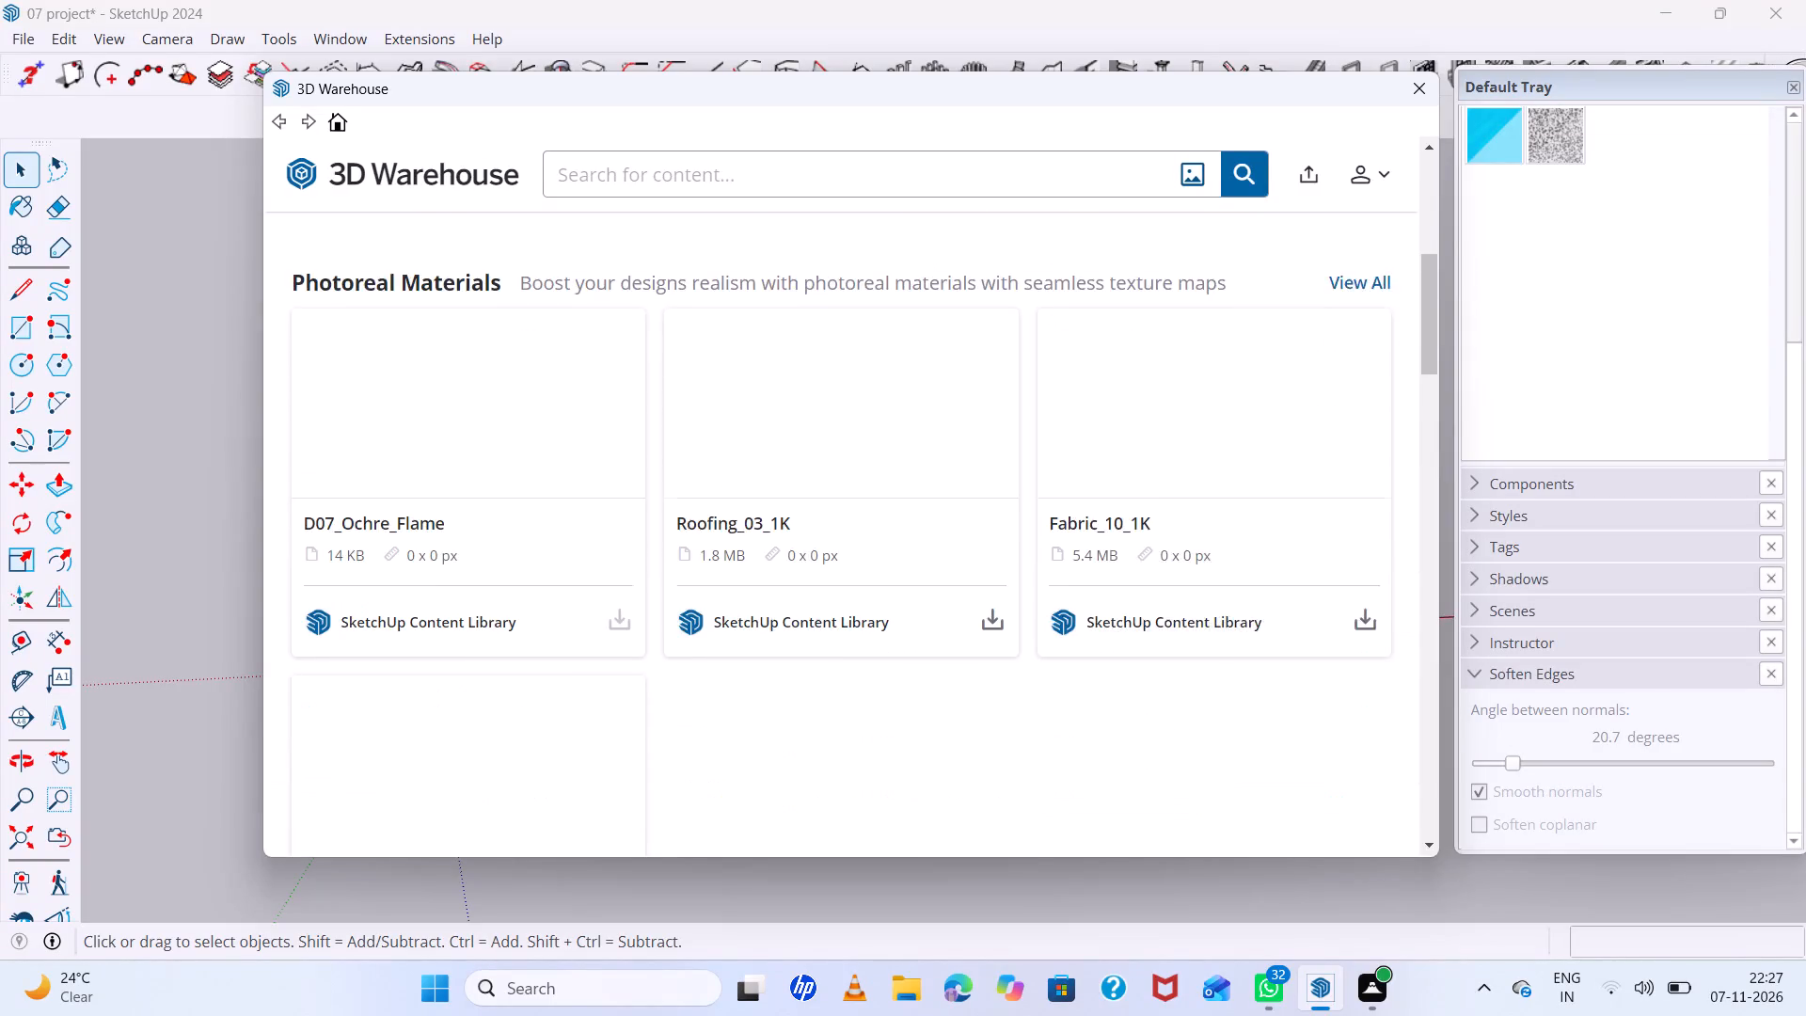
scroll(892, 292, "down", 12)
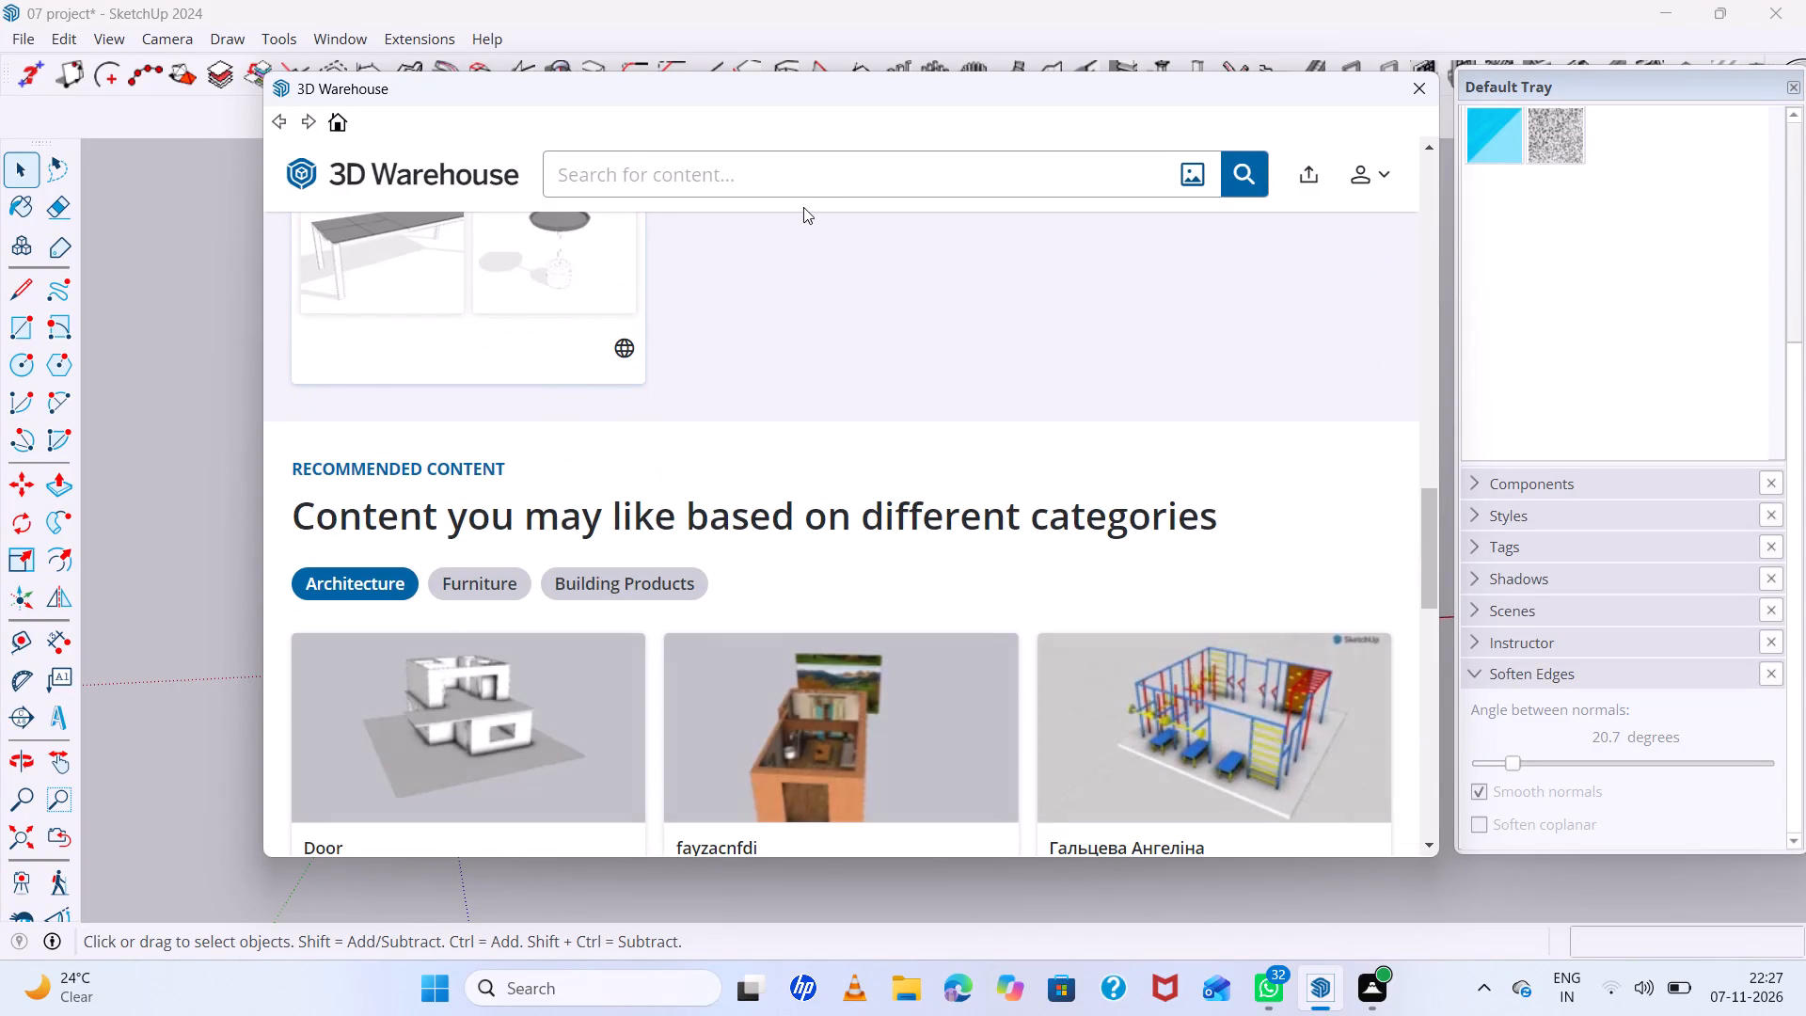
left_click(777, 184)
type("tress")
key("Return")
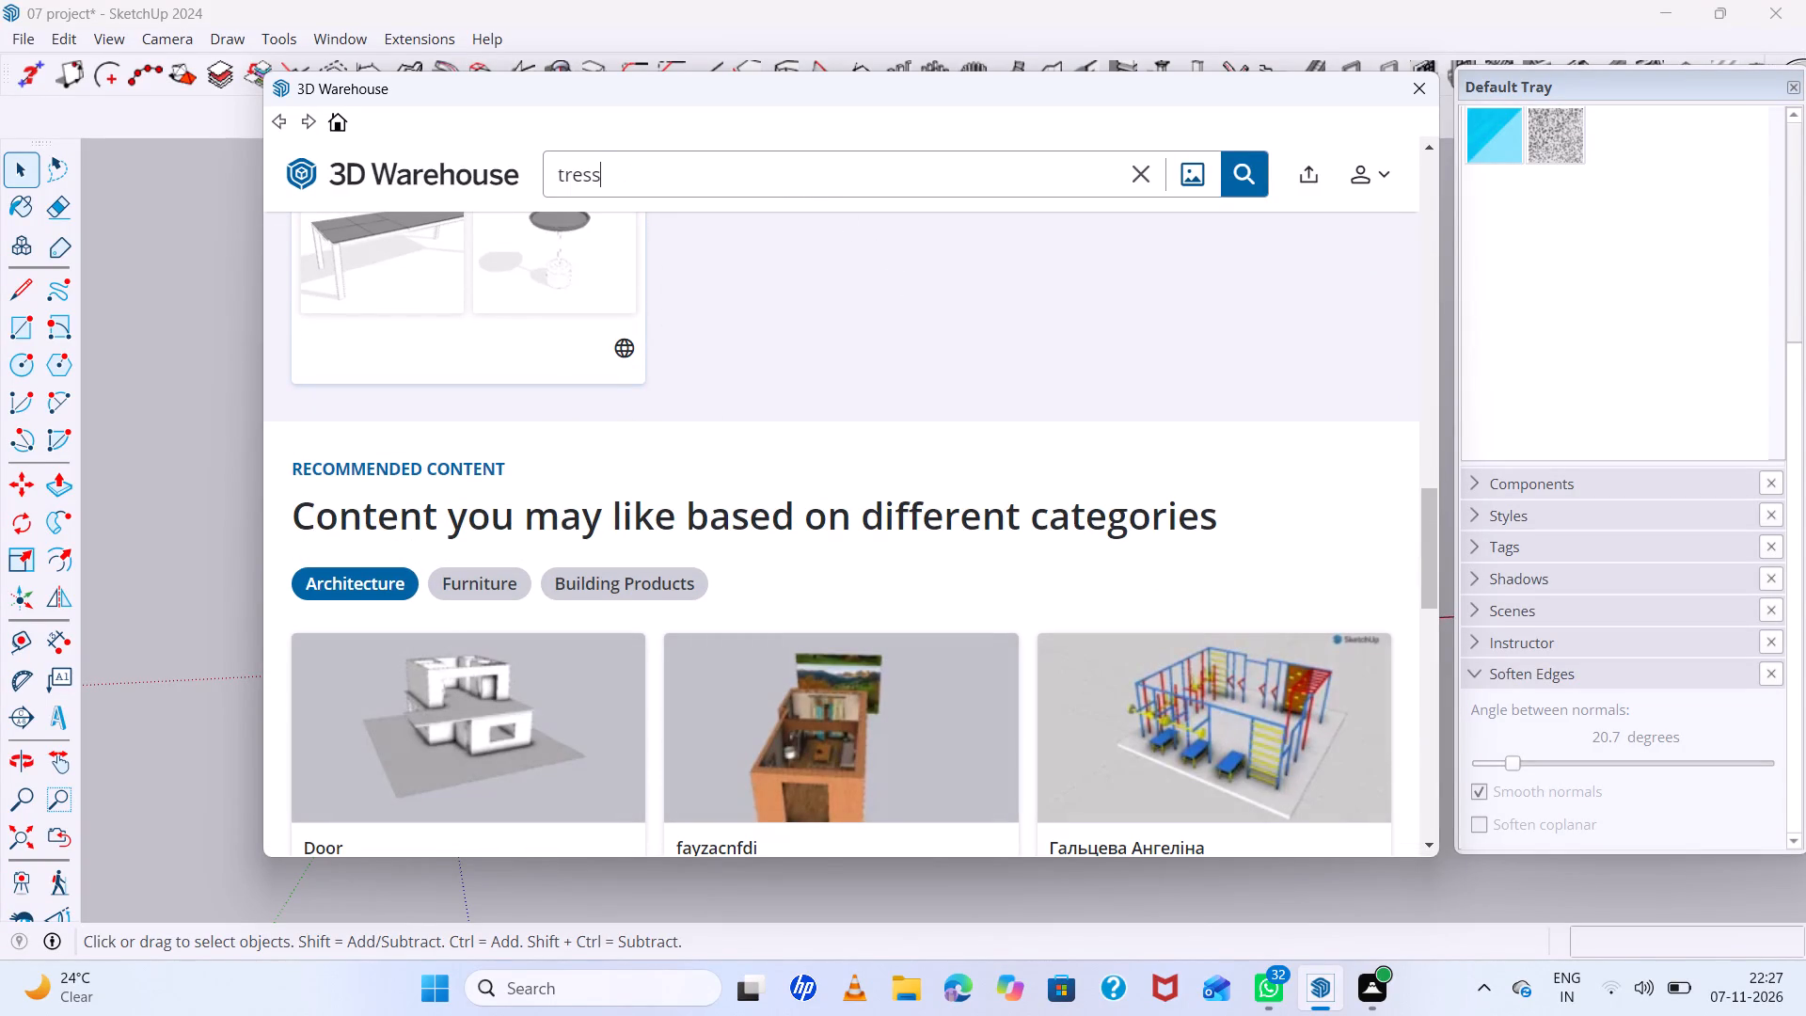
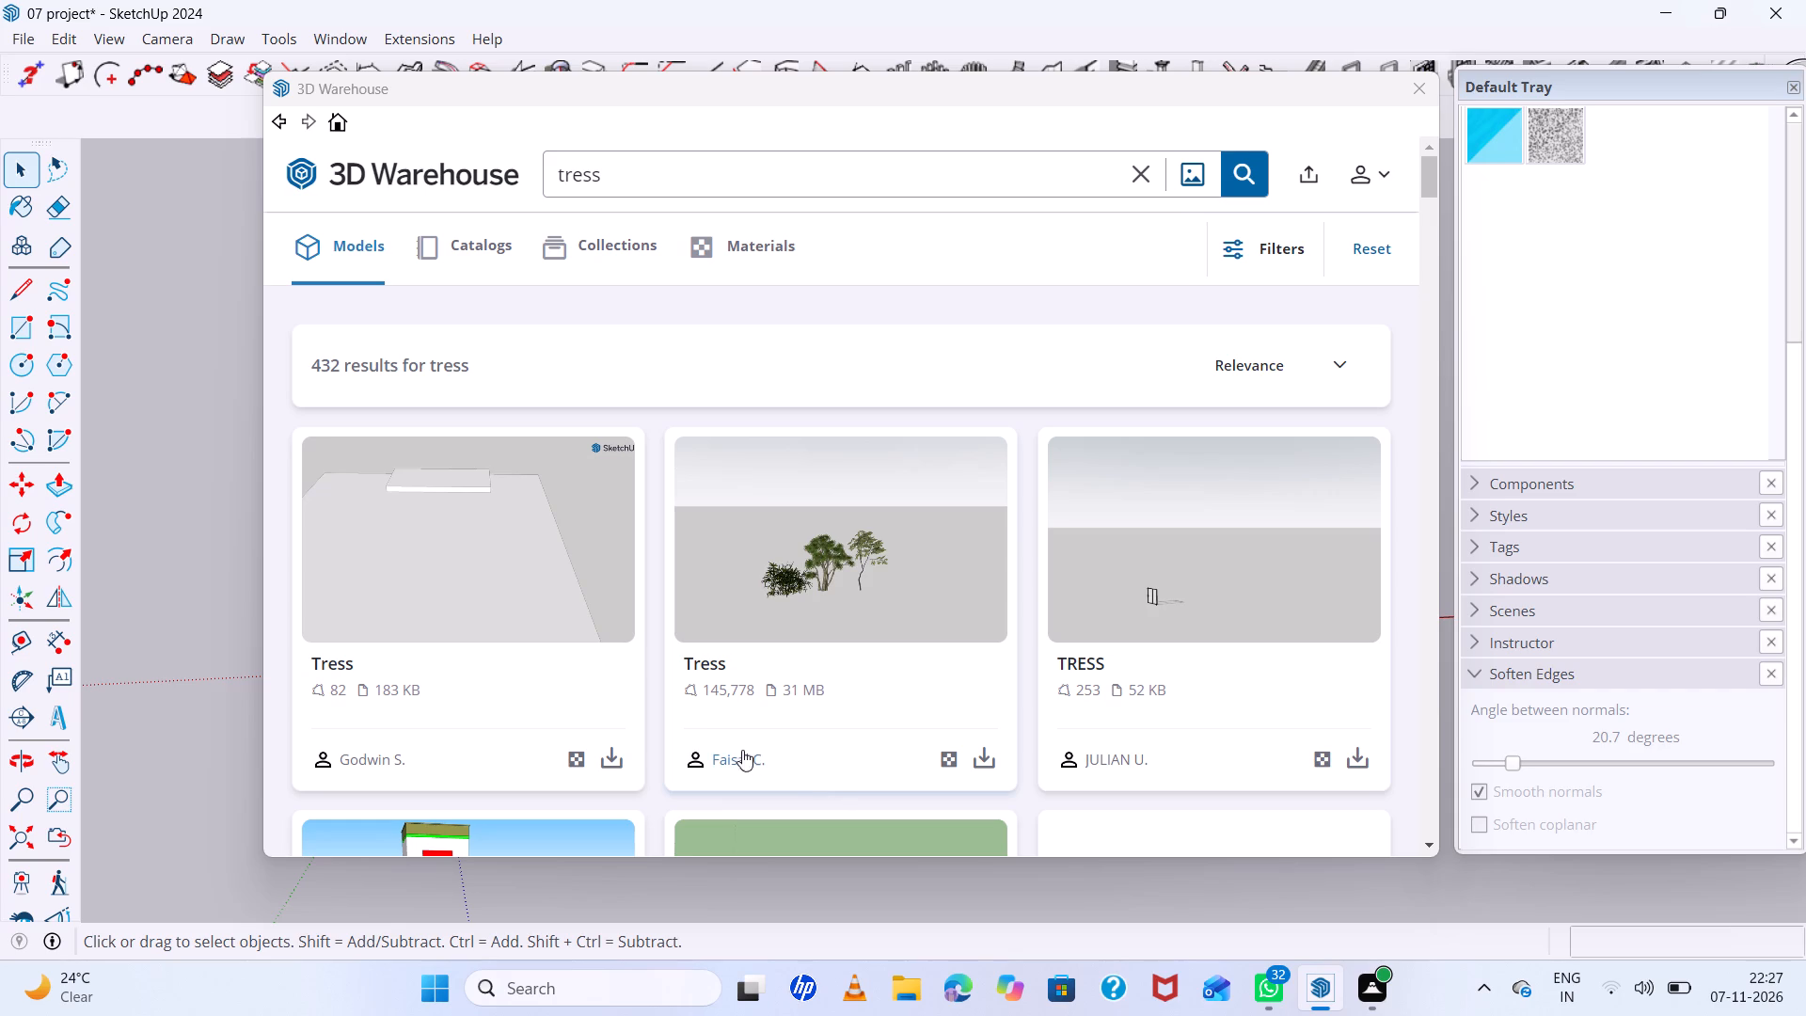
Browse the 3D Warehouse results for "tress" to find a suitable tree model.
scroll(697, 727, "down", 7)
scroll(695, 723, "up", 7)
scroll(695, 723, "down", 5)
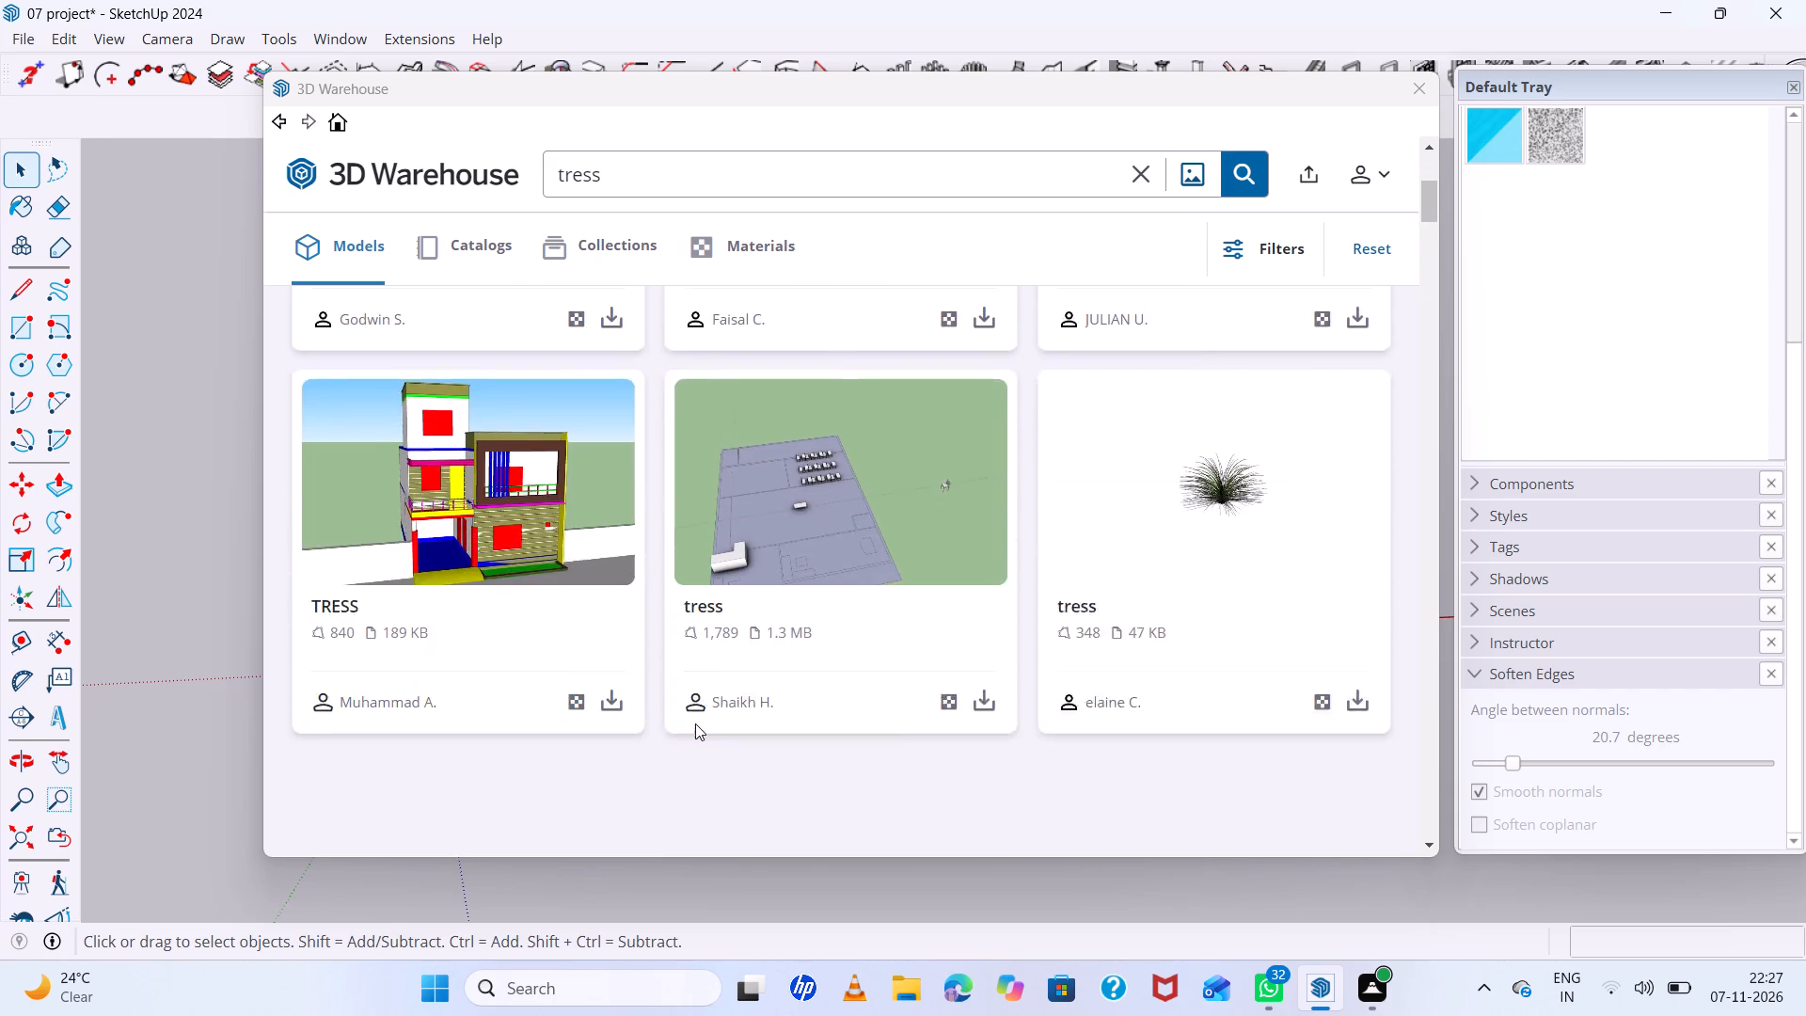
scroll(695, 722, "up", 5)
scroll(862, 599, "up", 4)
scroll(862, 597, "down", 6)
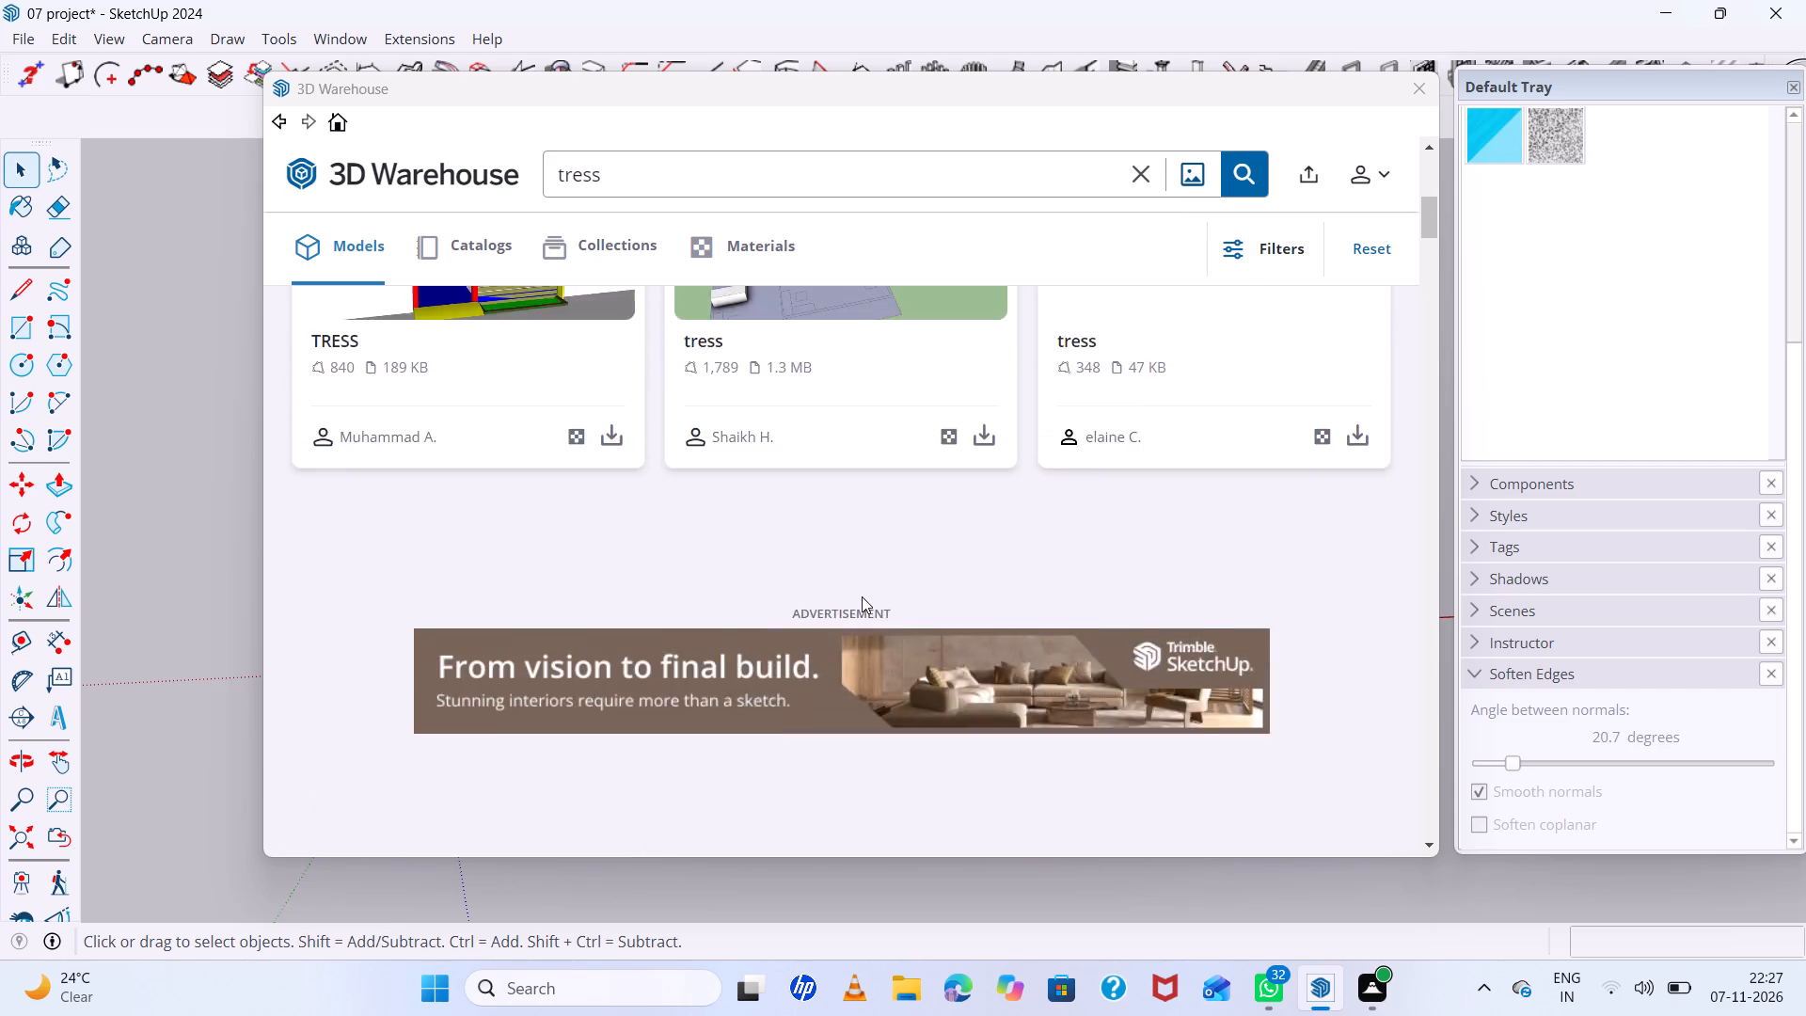
scroll(862, 596, "down", 18)
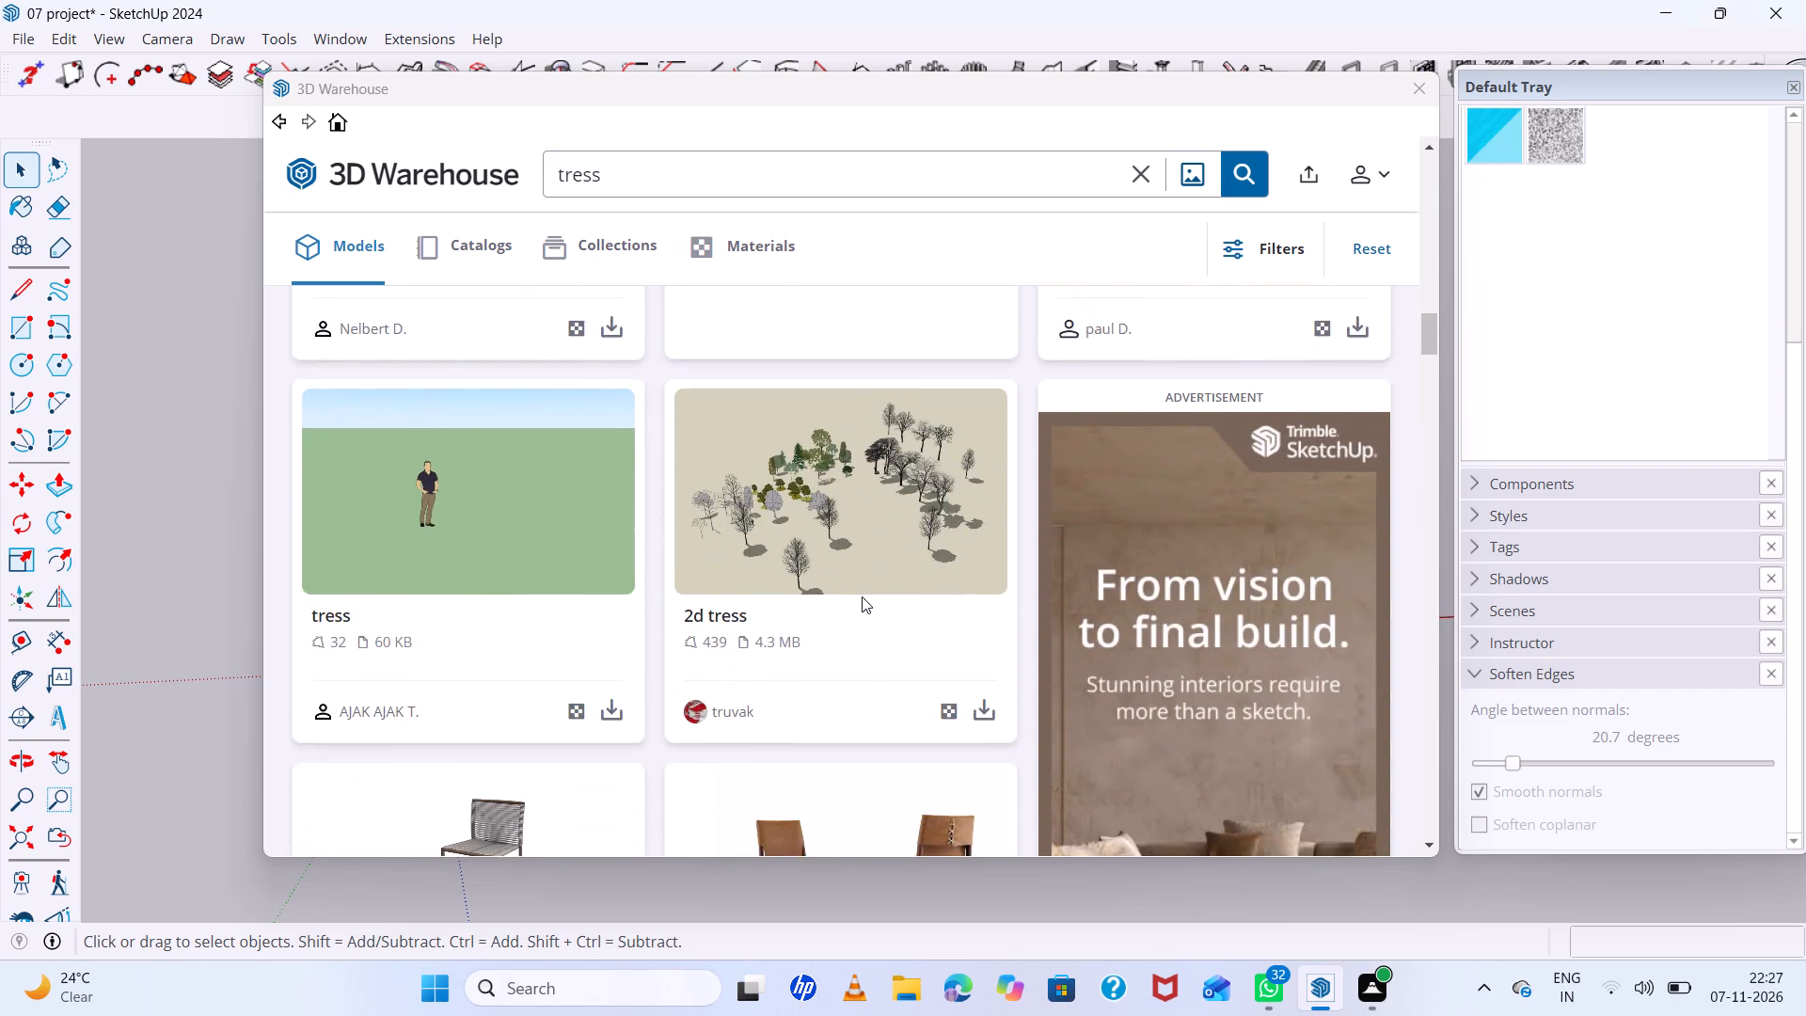
scroll(862, 596, "down", 12)
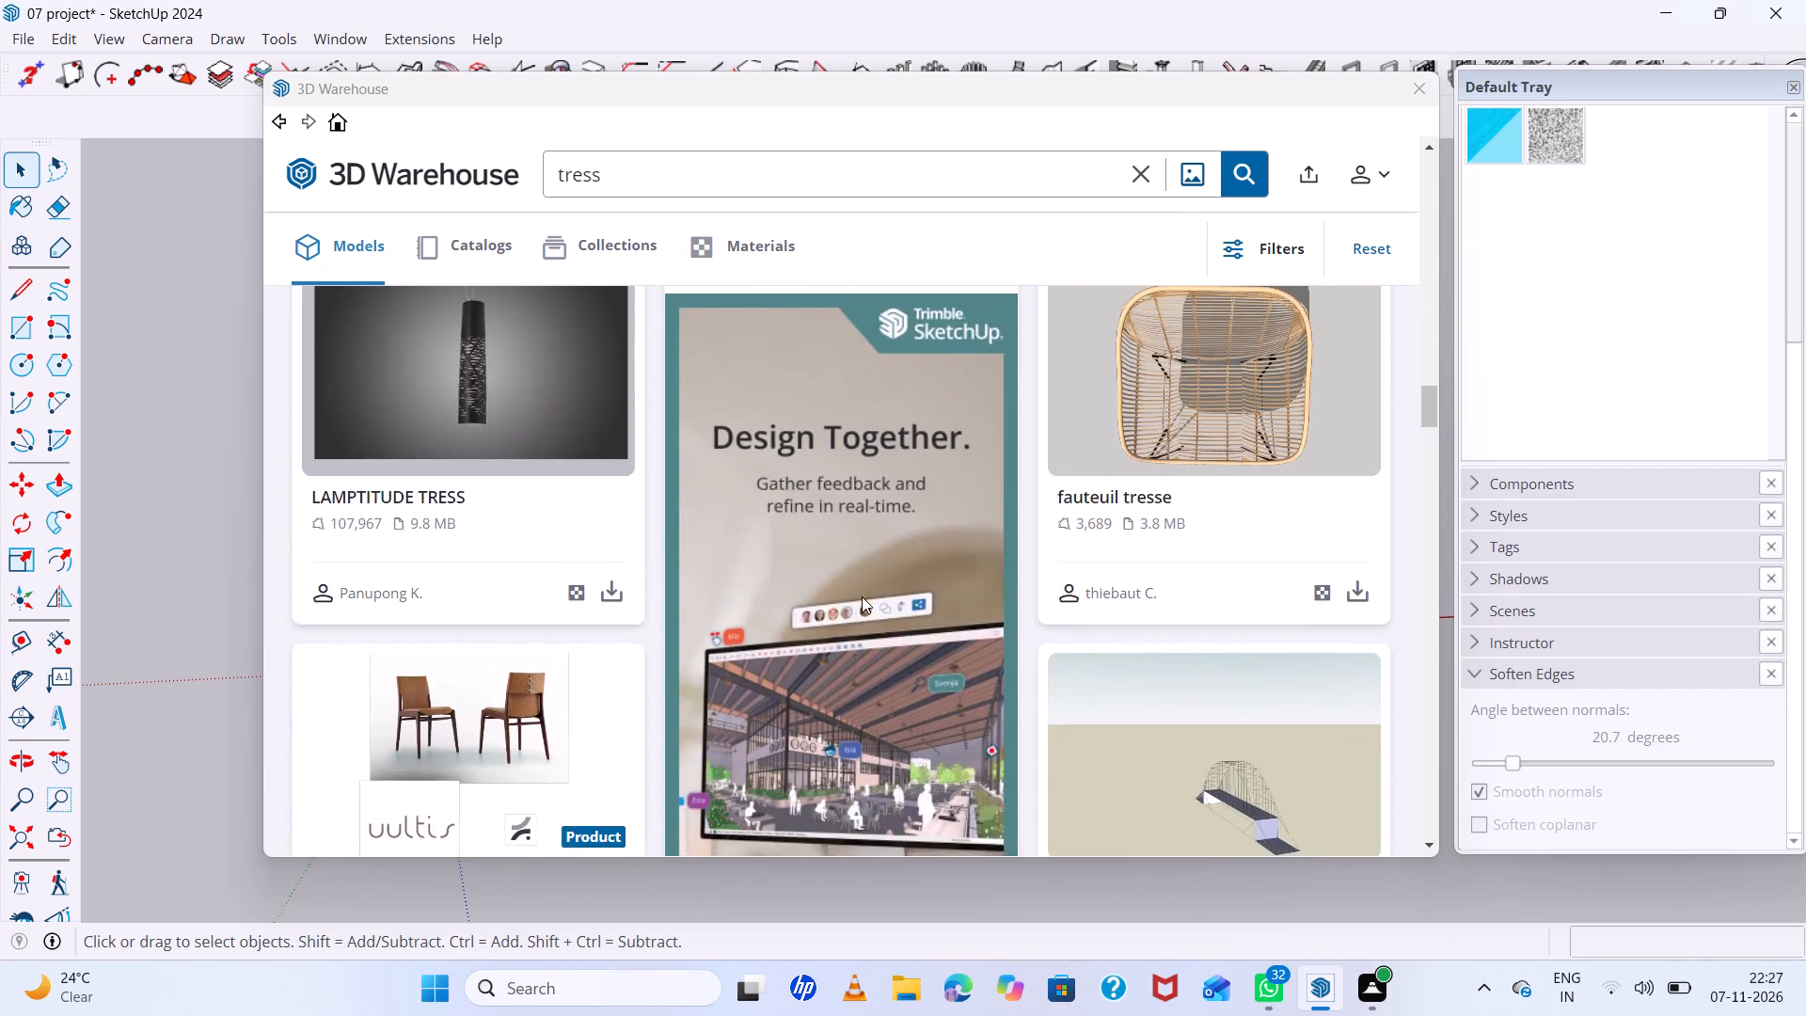
scroll(862, 596, "down", 3)
scroll(862, 596, "up", 20)
scroll(862, 596, "up", 3)
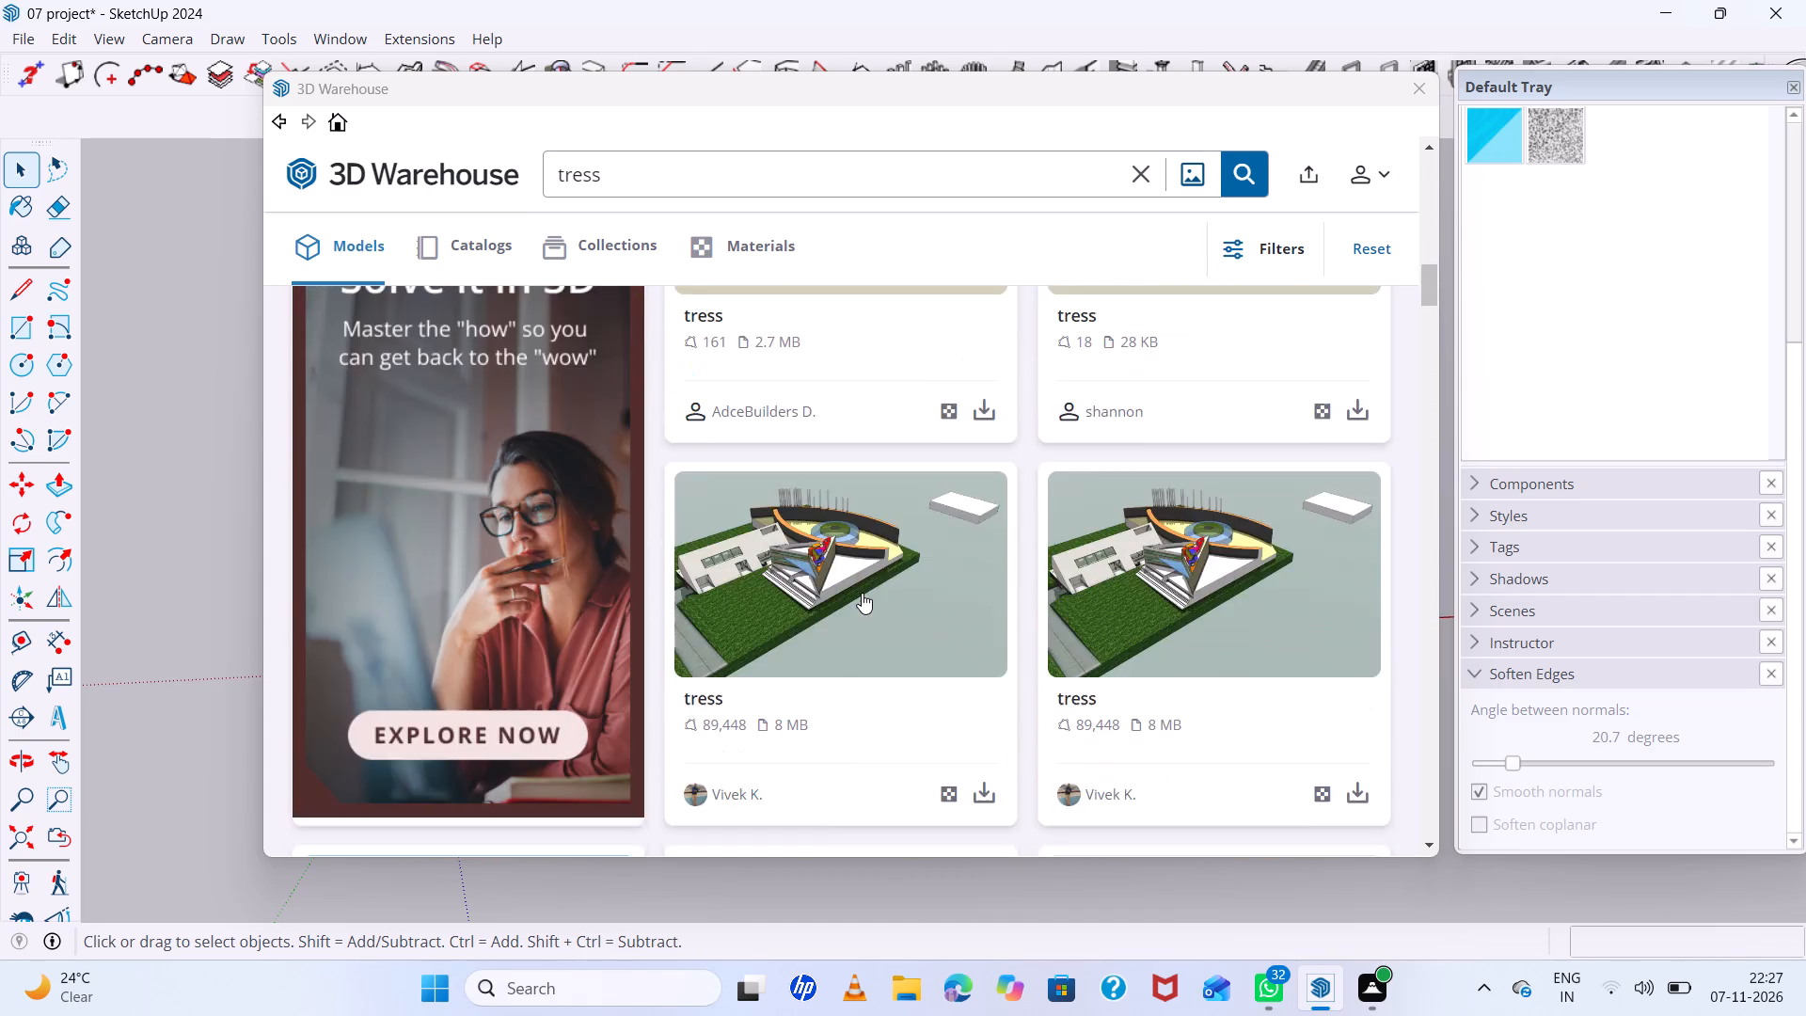
scroll(862, 593, "up", 19)
scroll(862, 593, "up", 2)
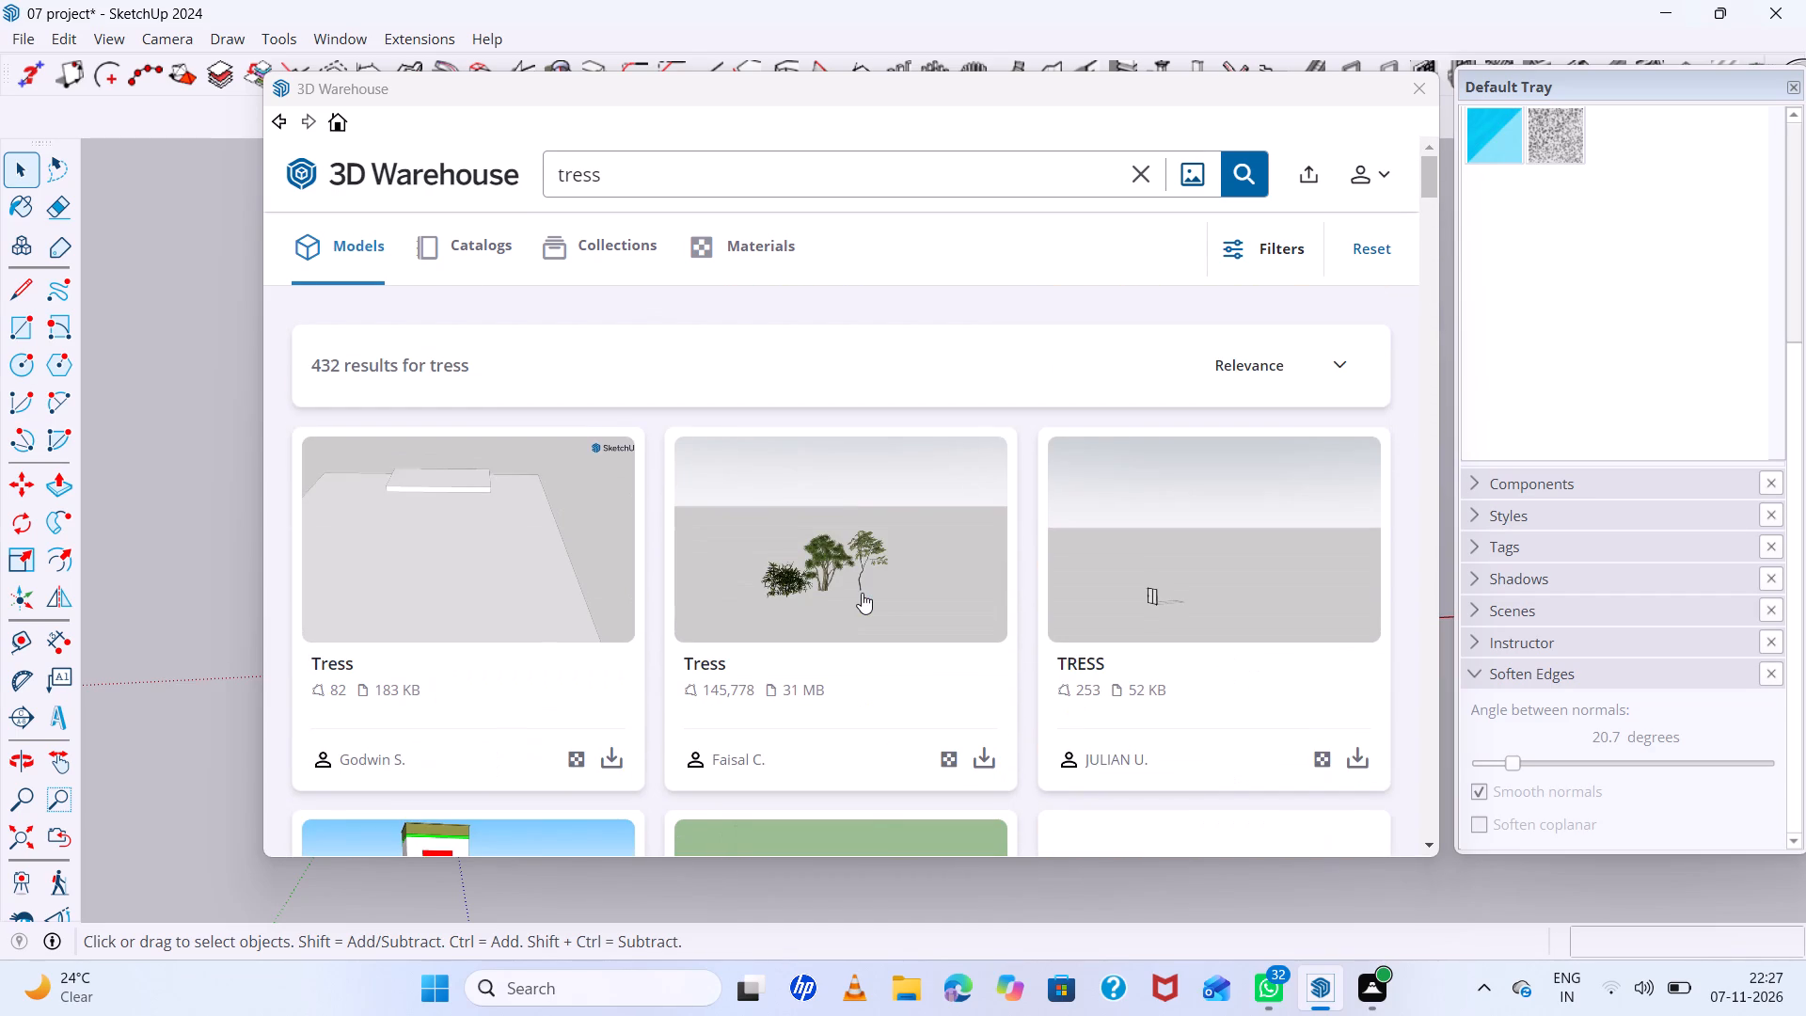
scroll(862, 593, "up", 8)
scroll(862, 593, "down", 6)
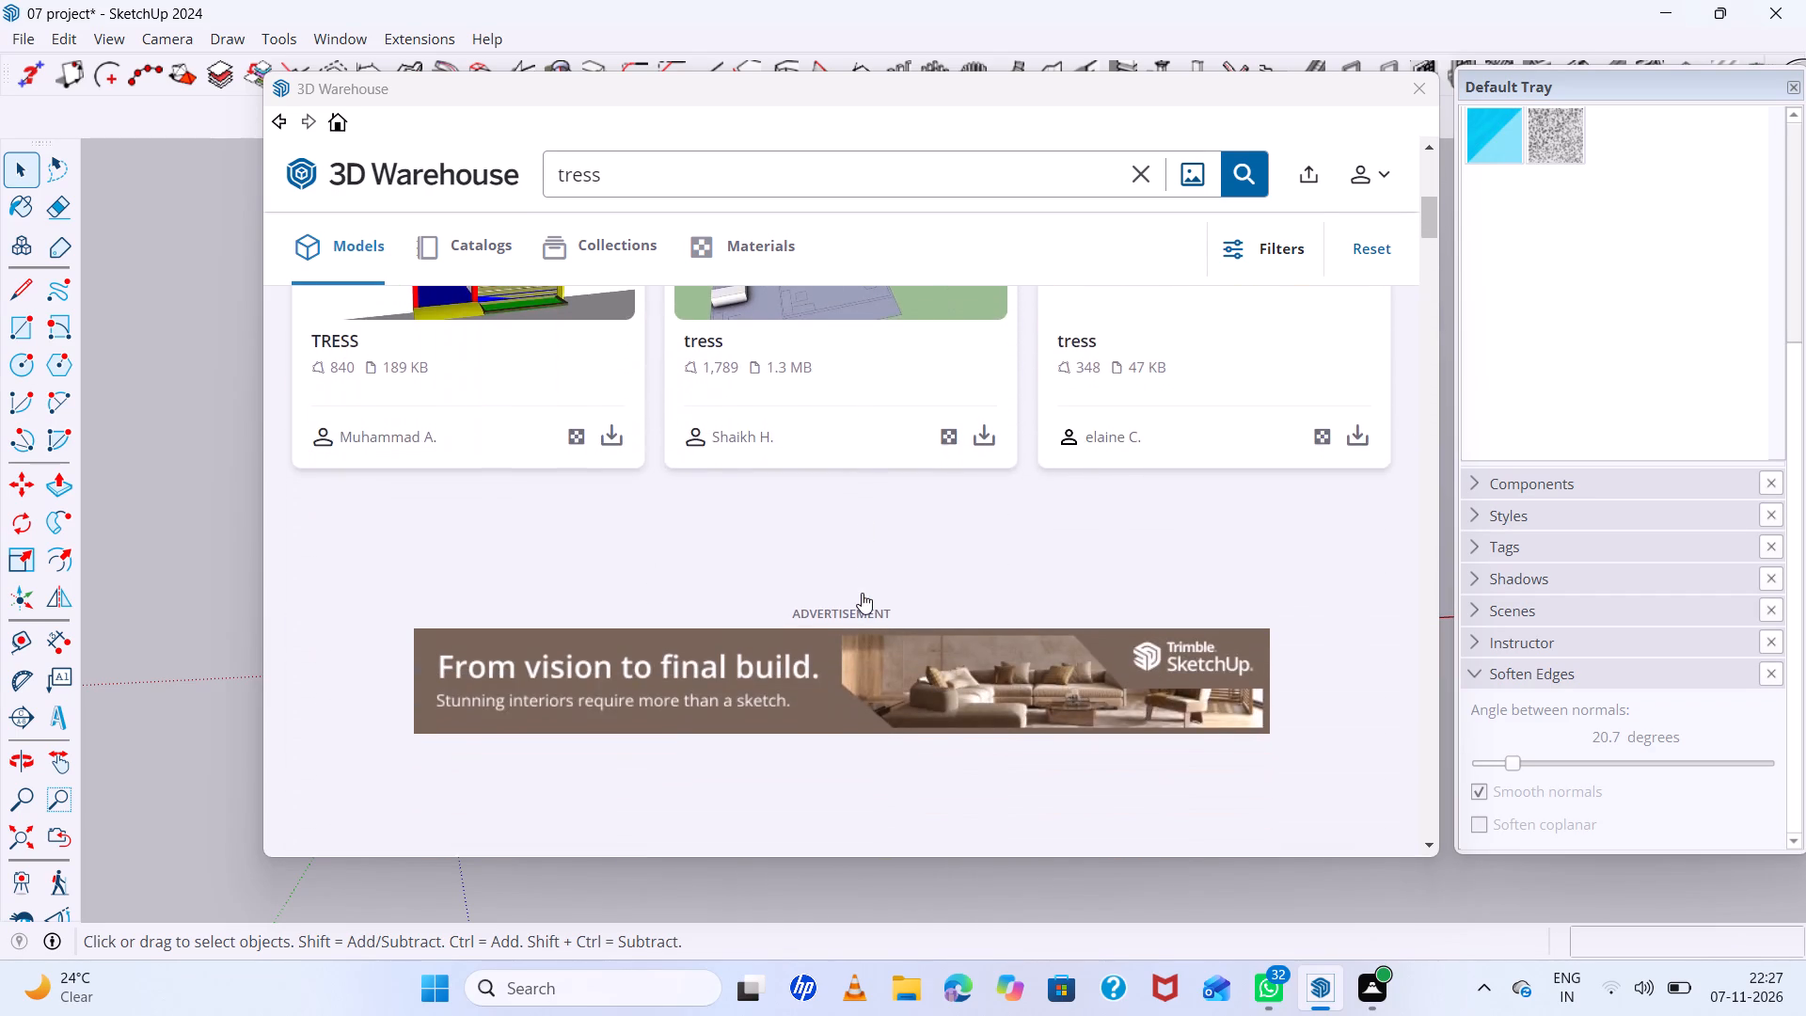
scroll(862, 593, "down", 4)
scroll(862, 593, "up", 10)
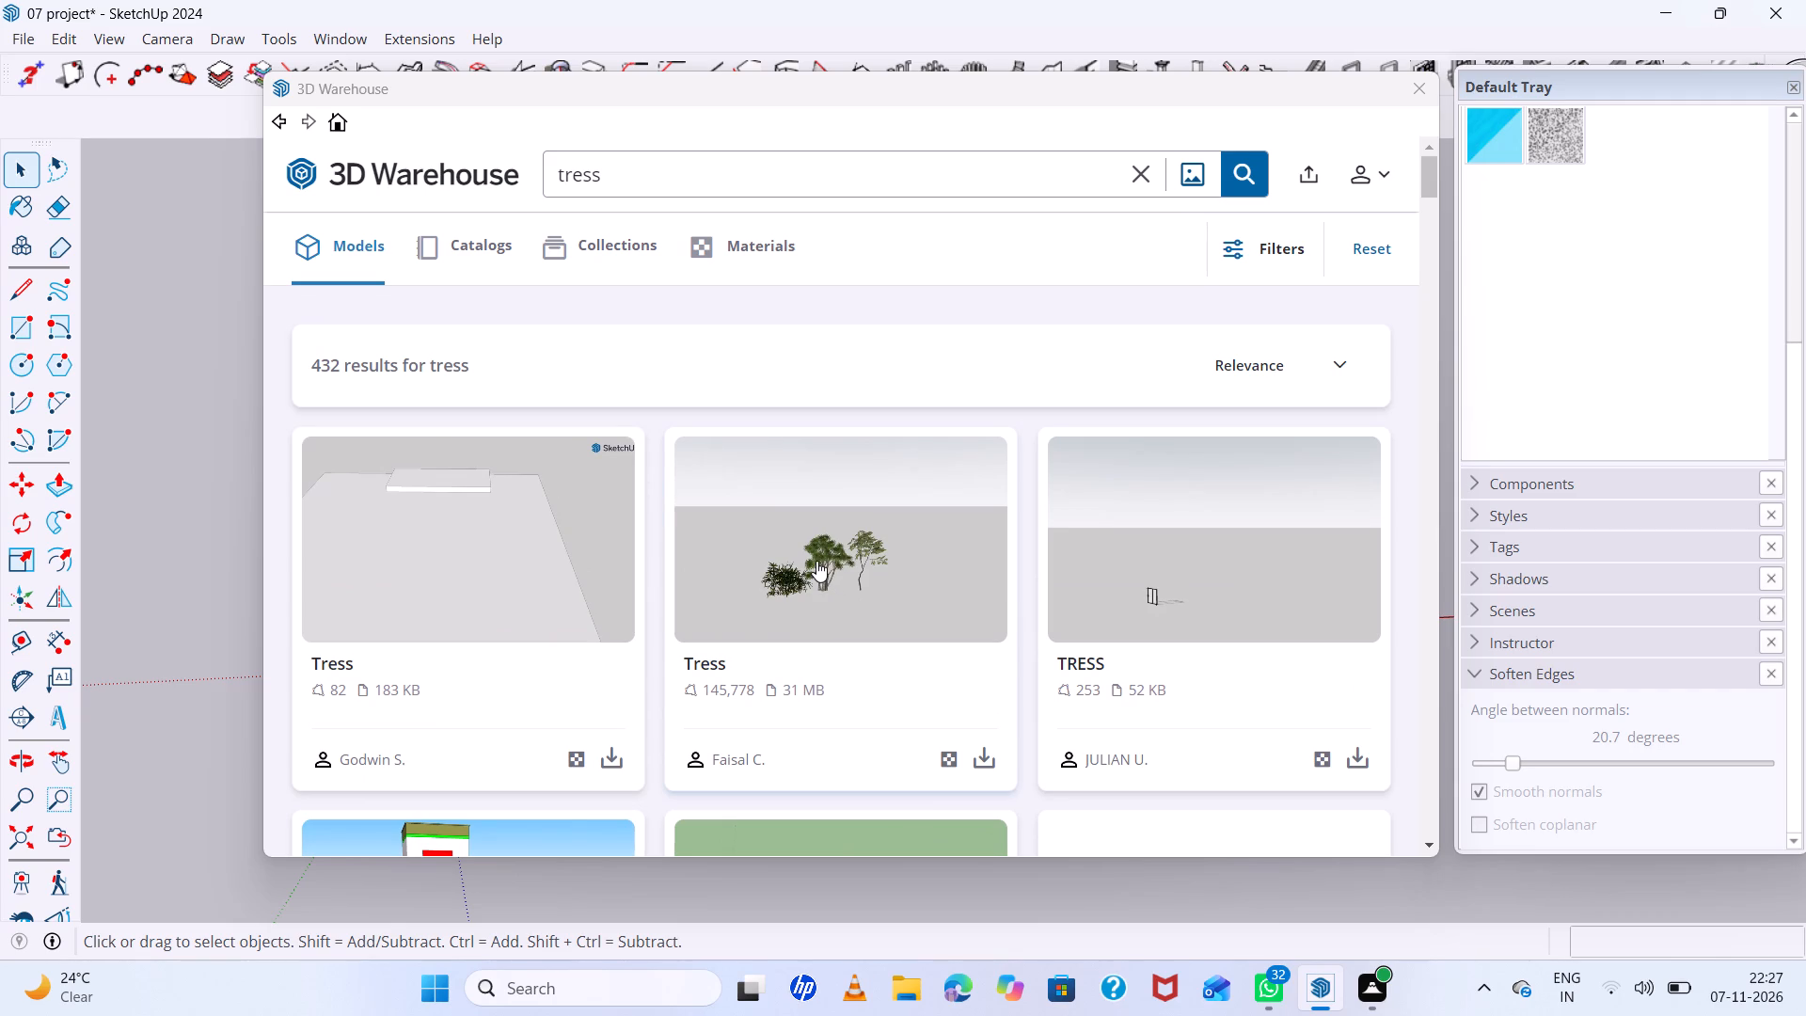
scroll(826, 515, "down", 6)
scroll(826, 515, "up", 8)
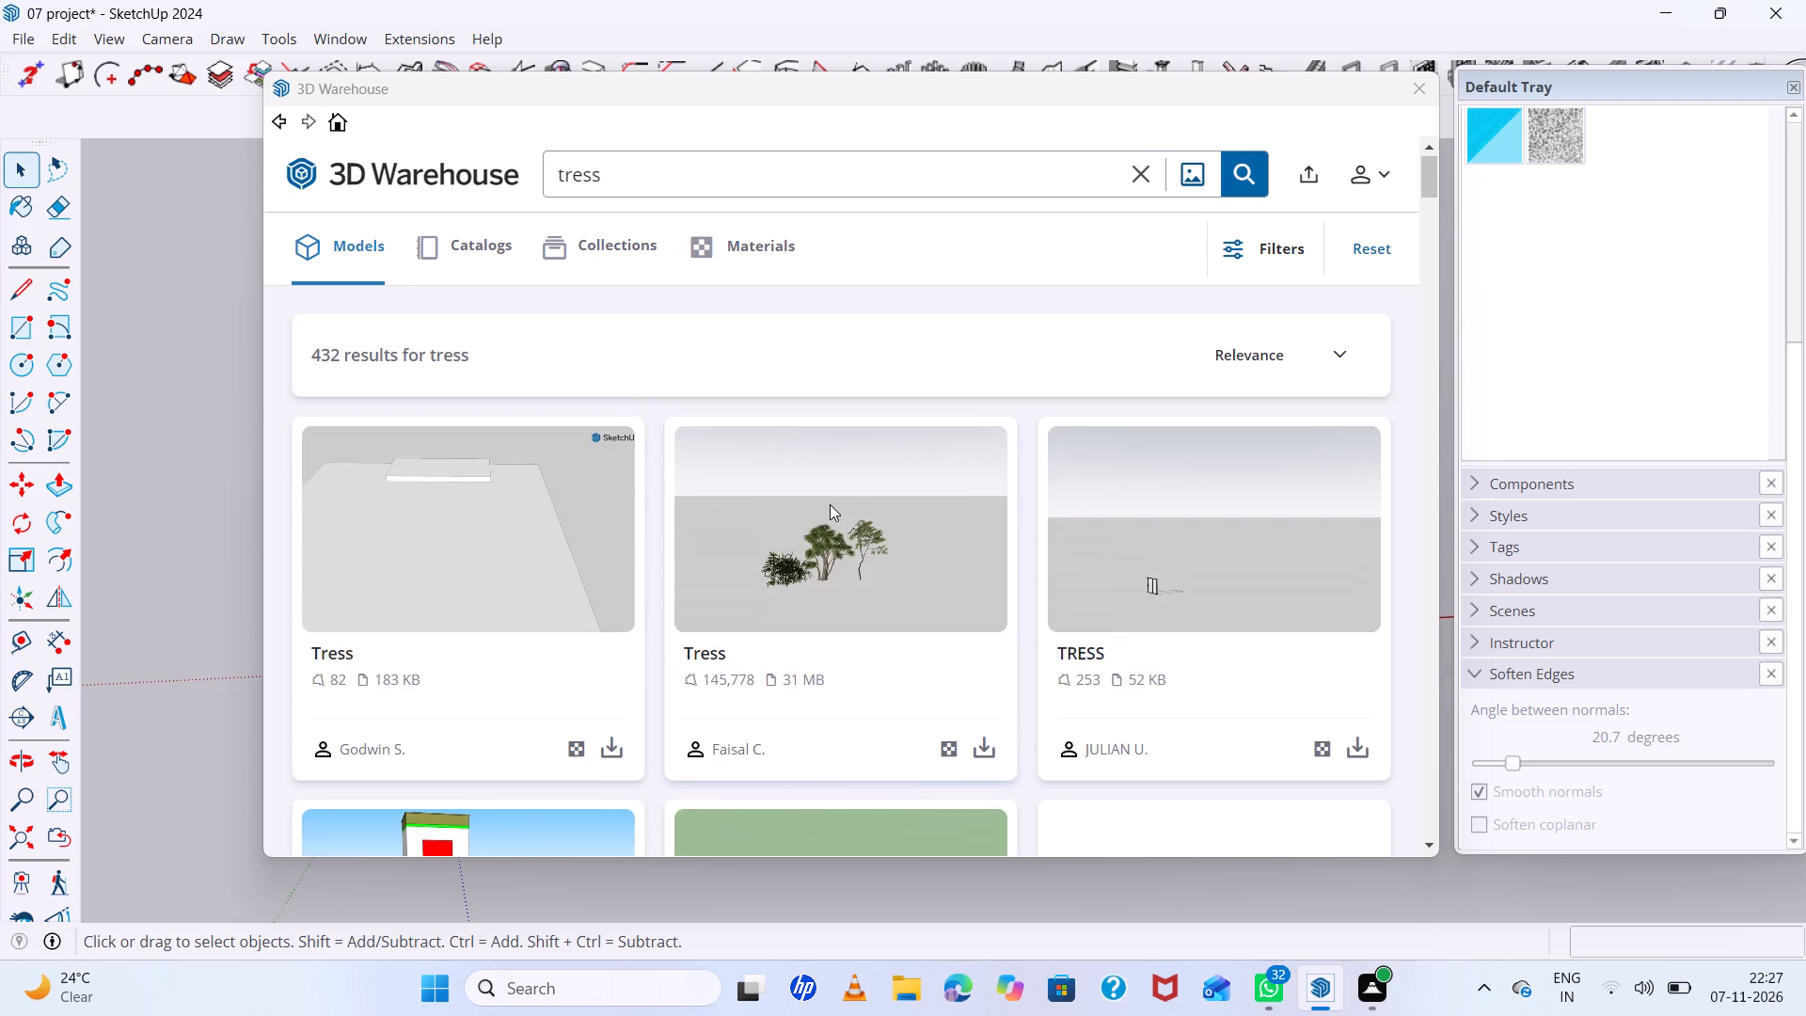
Load the Tress model with a bush and two trees into the project and place it at the building's front corner.
left_click(837, 546)
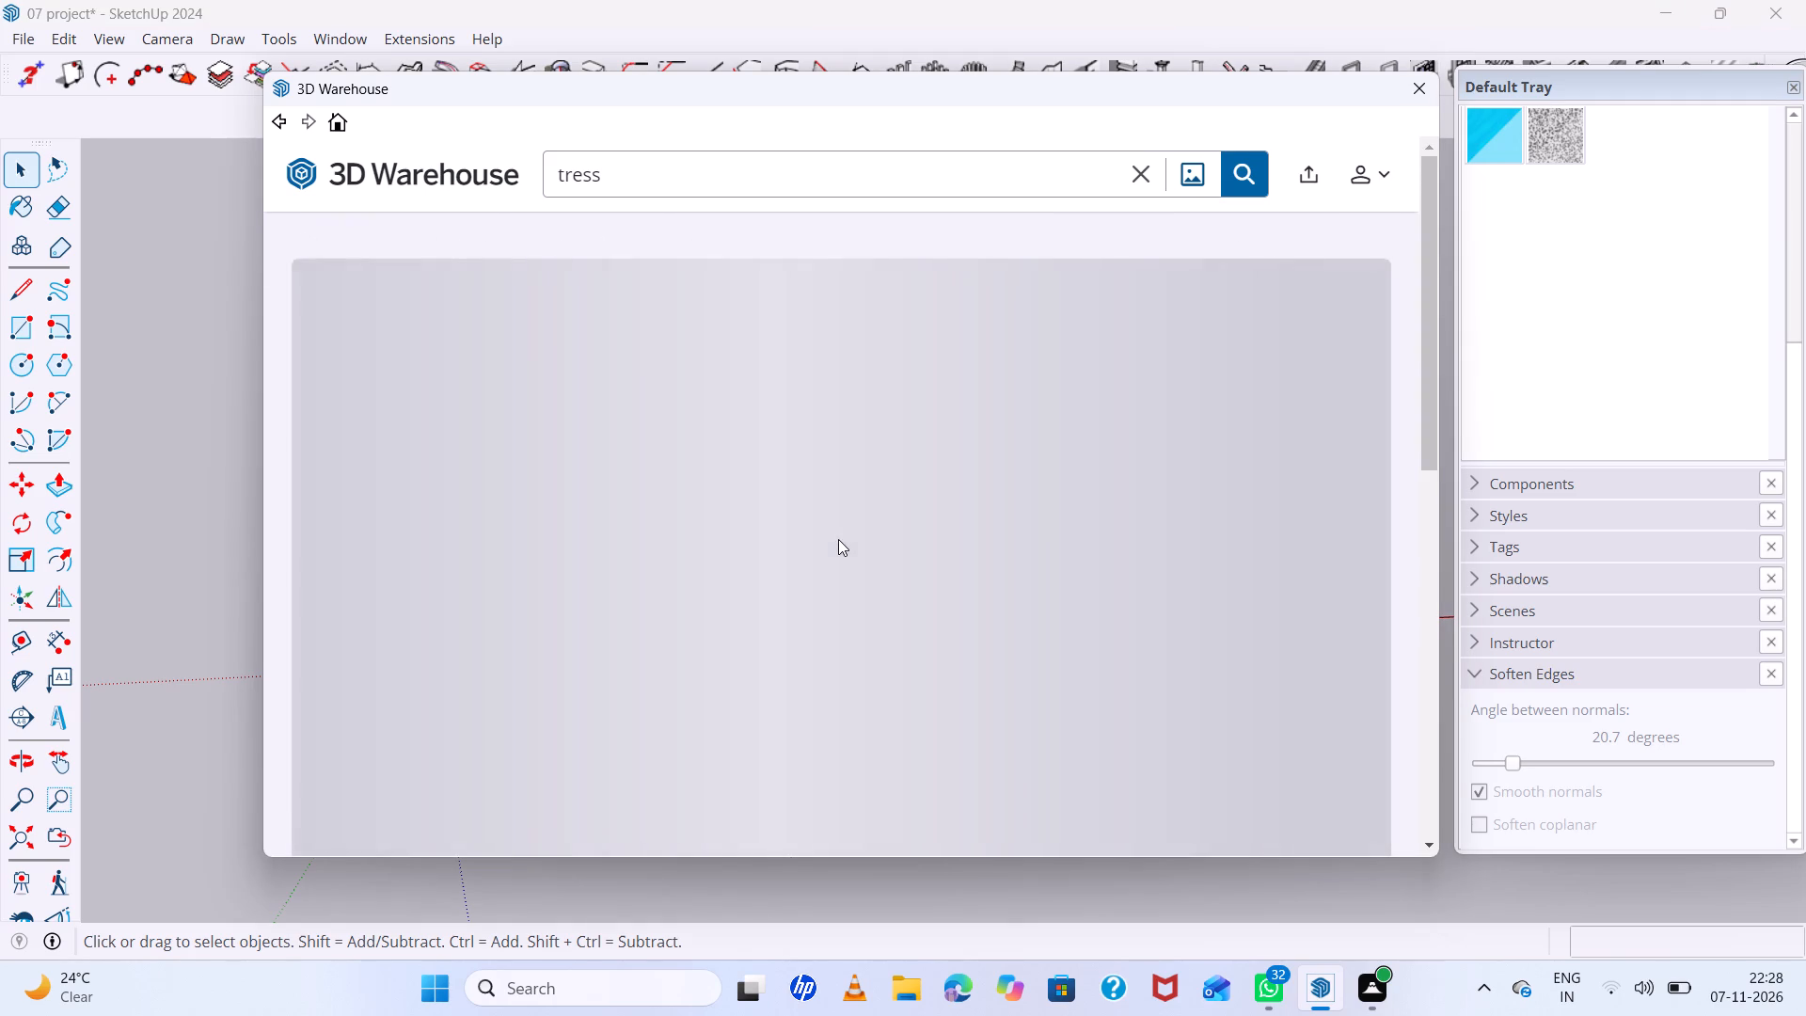
scroll(838, 539, "down", 4)
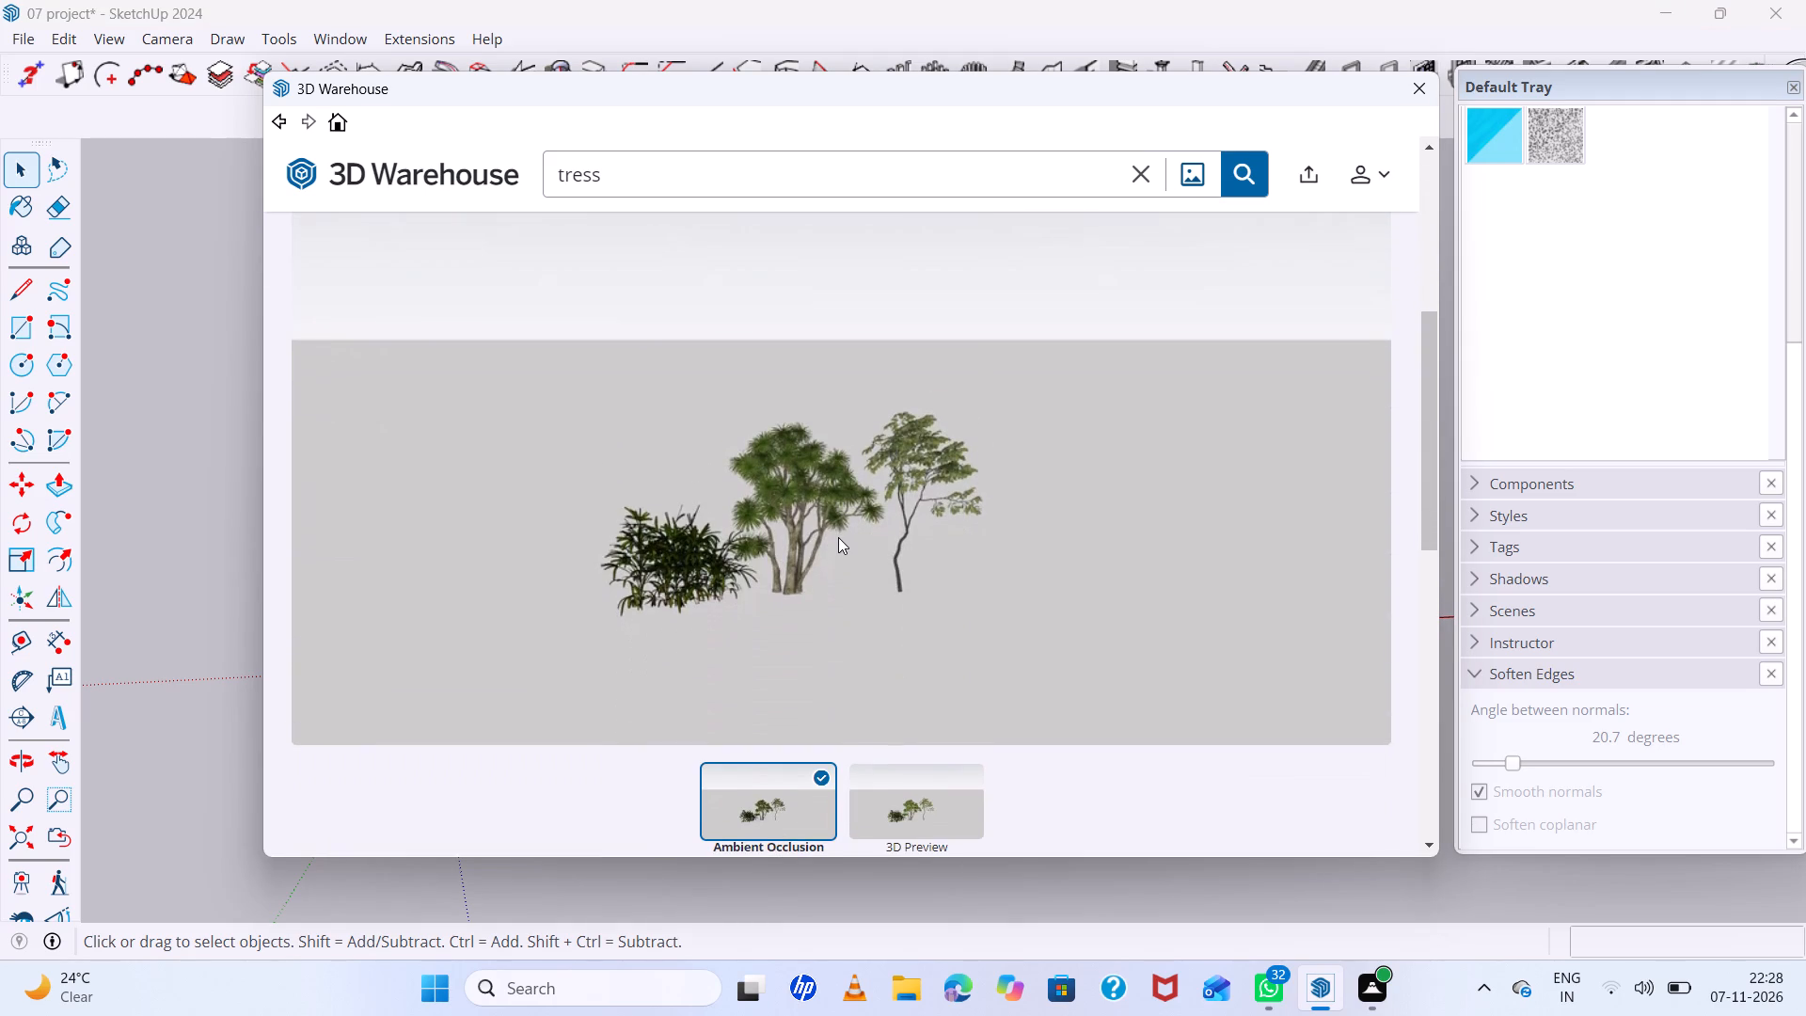
scroll(838, 537, "down", 5)
left_click(1197, 423)
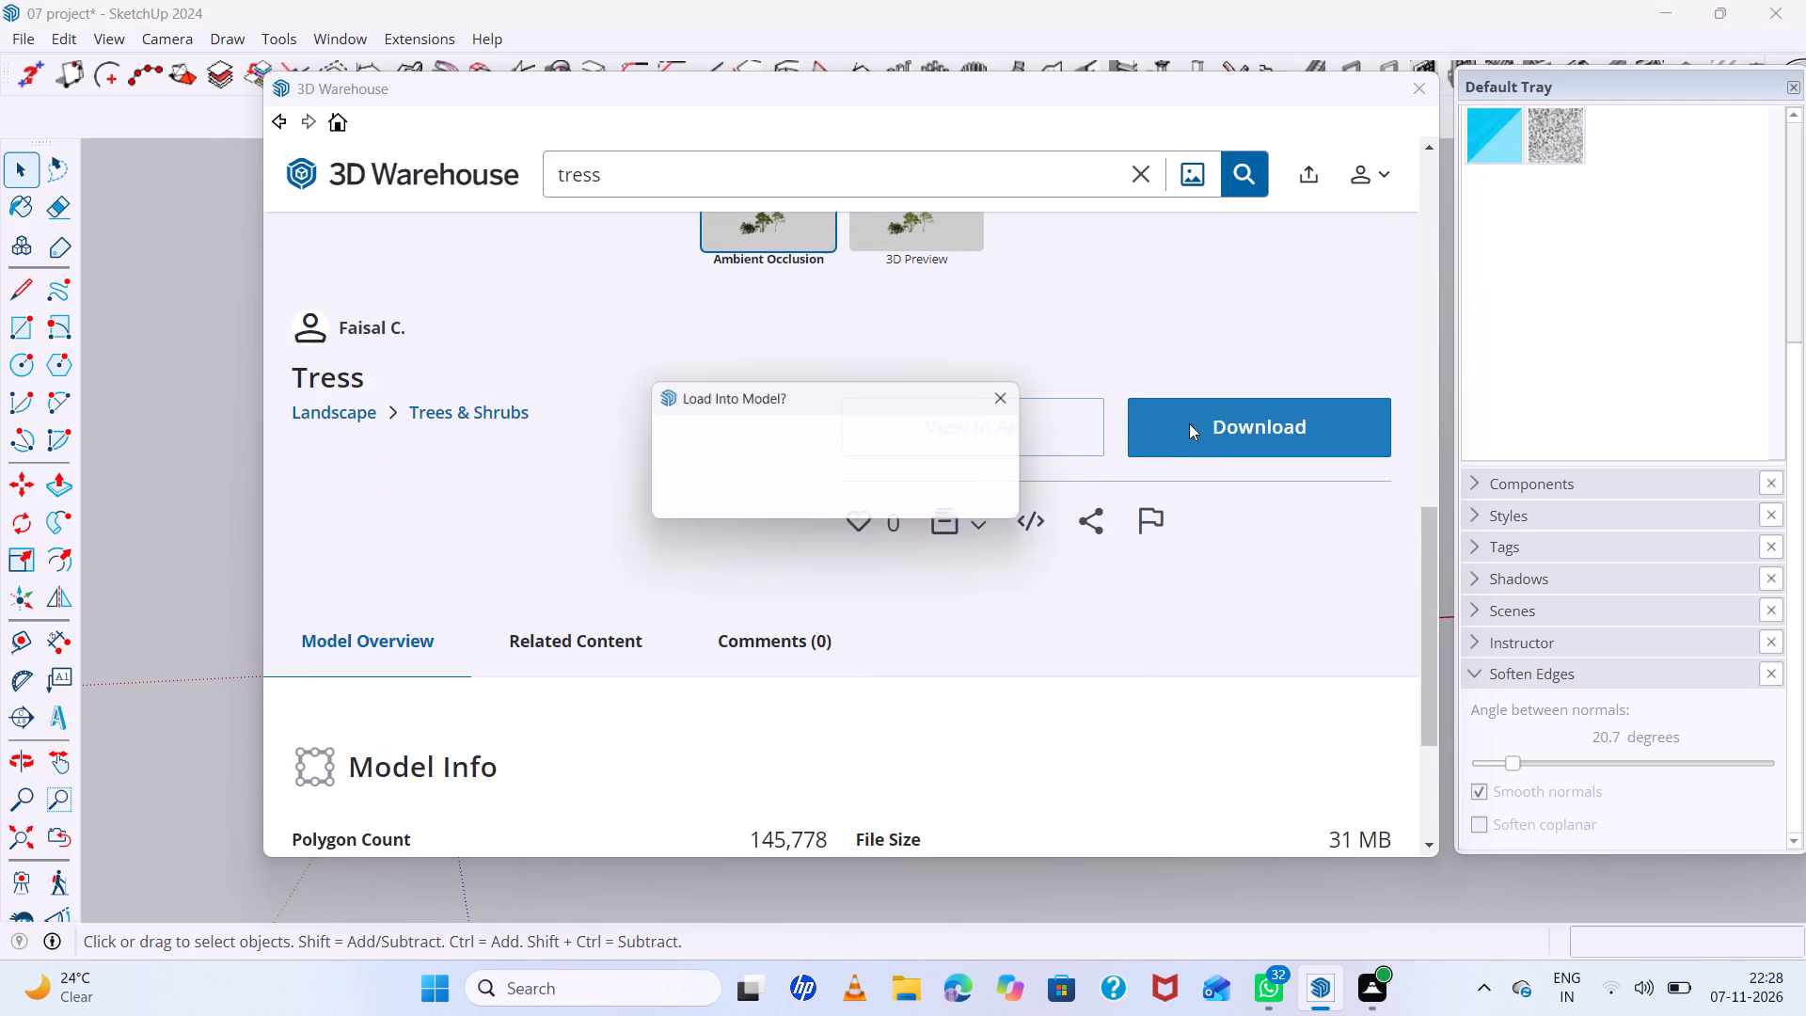
left_click(792, 497)
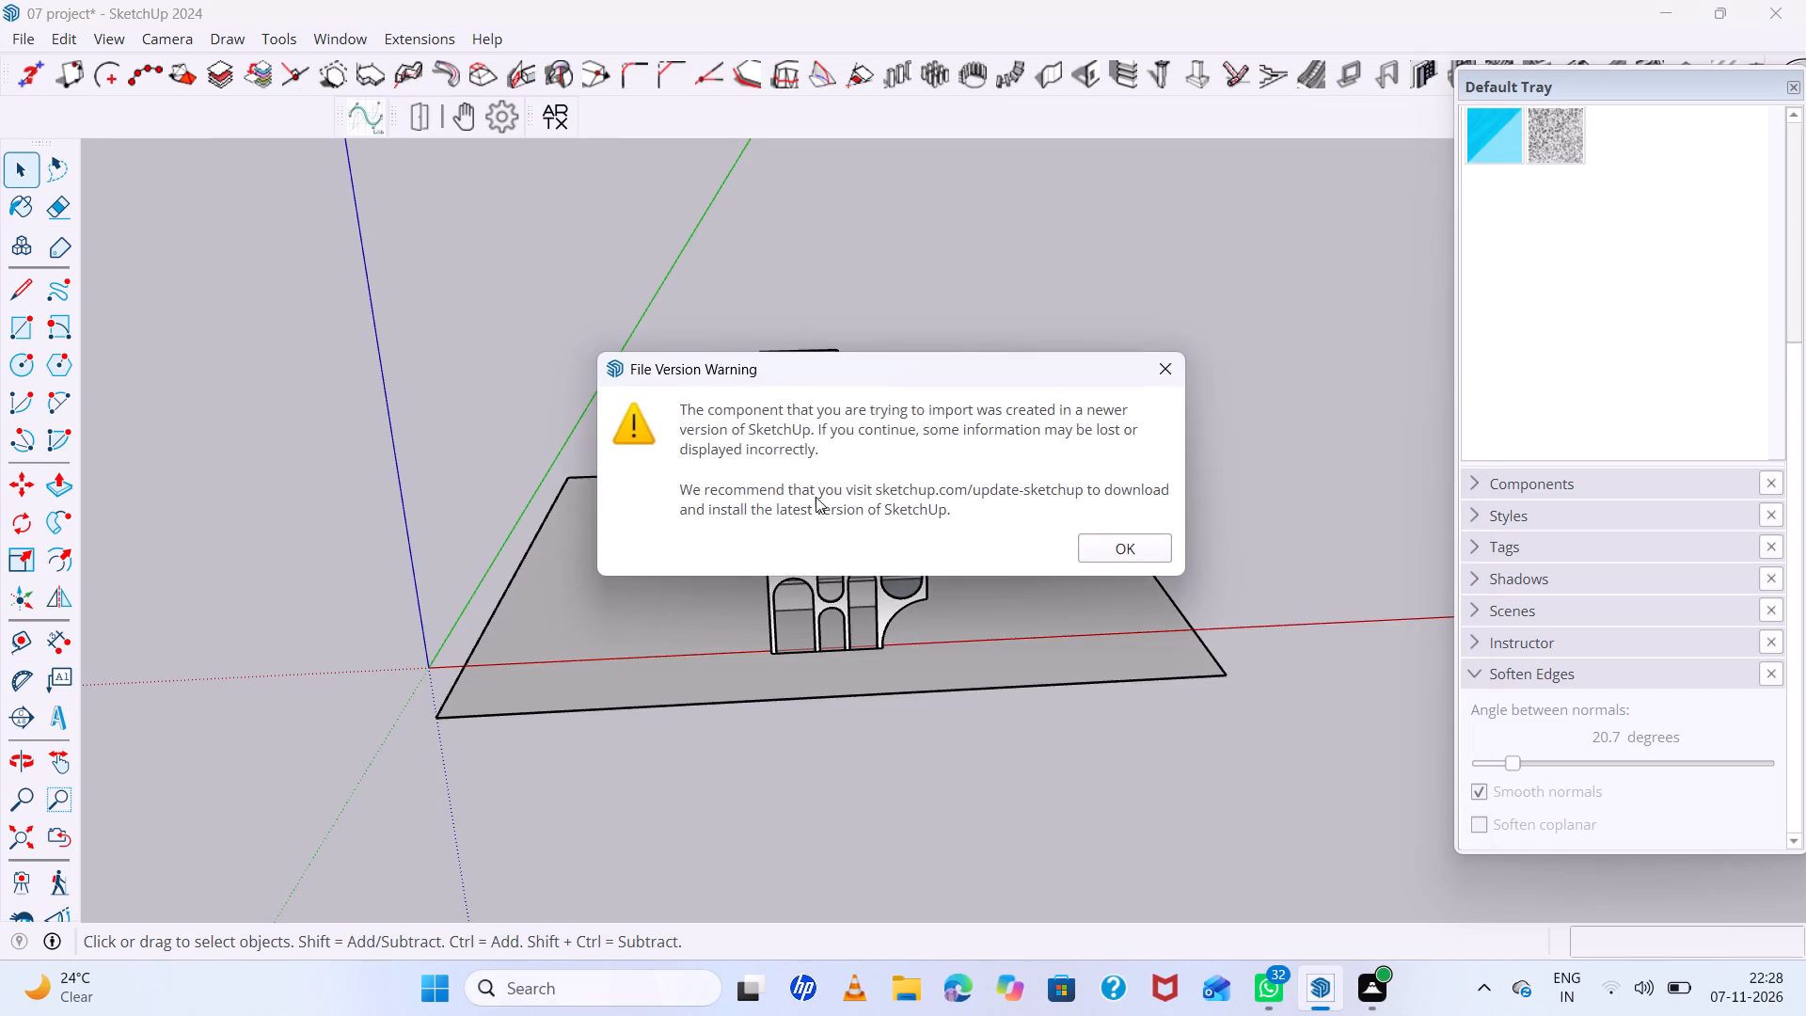
left_click(1097, 548)
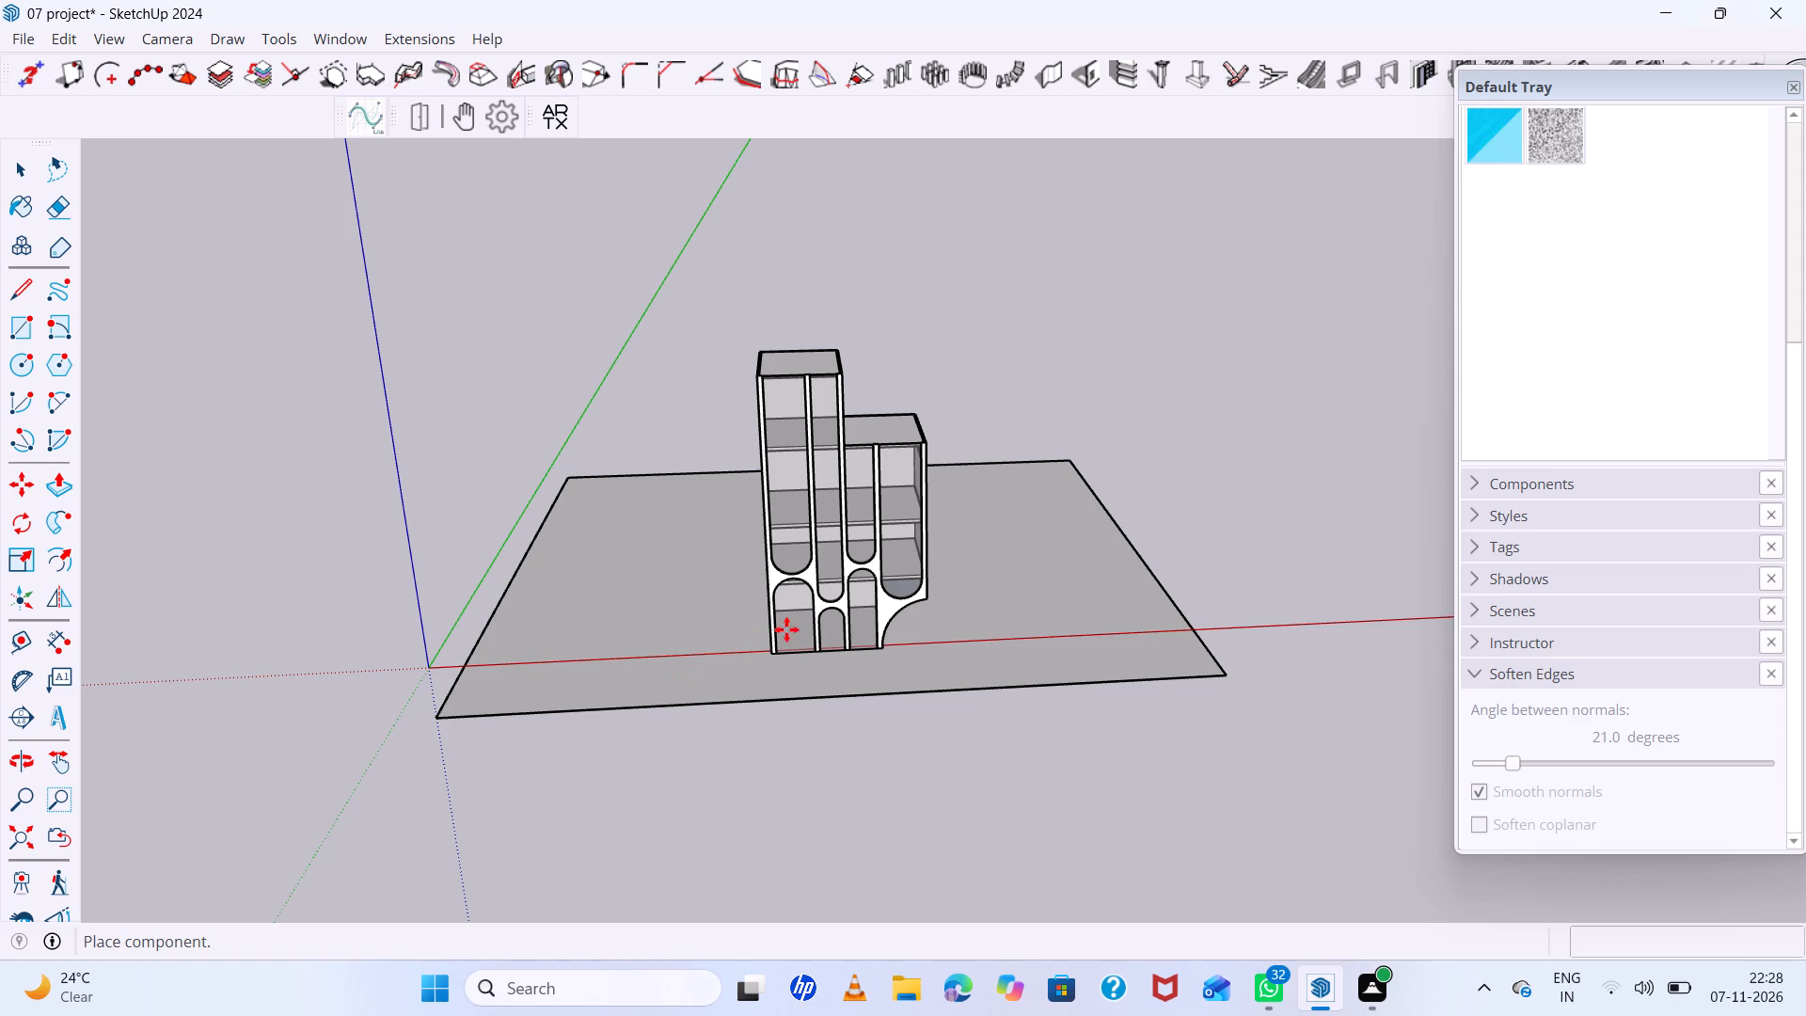
scroll(829, 636, "down", 14)
scroll(541, 648, "down", 6)
scroll(737, 592, "down", 7)
scroll(266, 588, "down", 20)
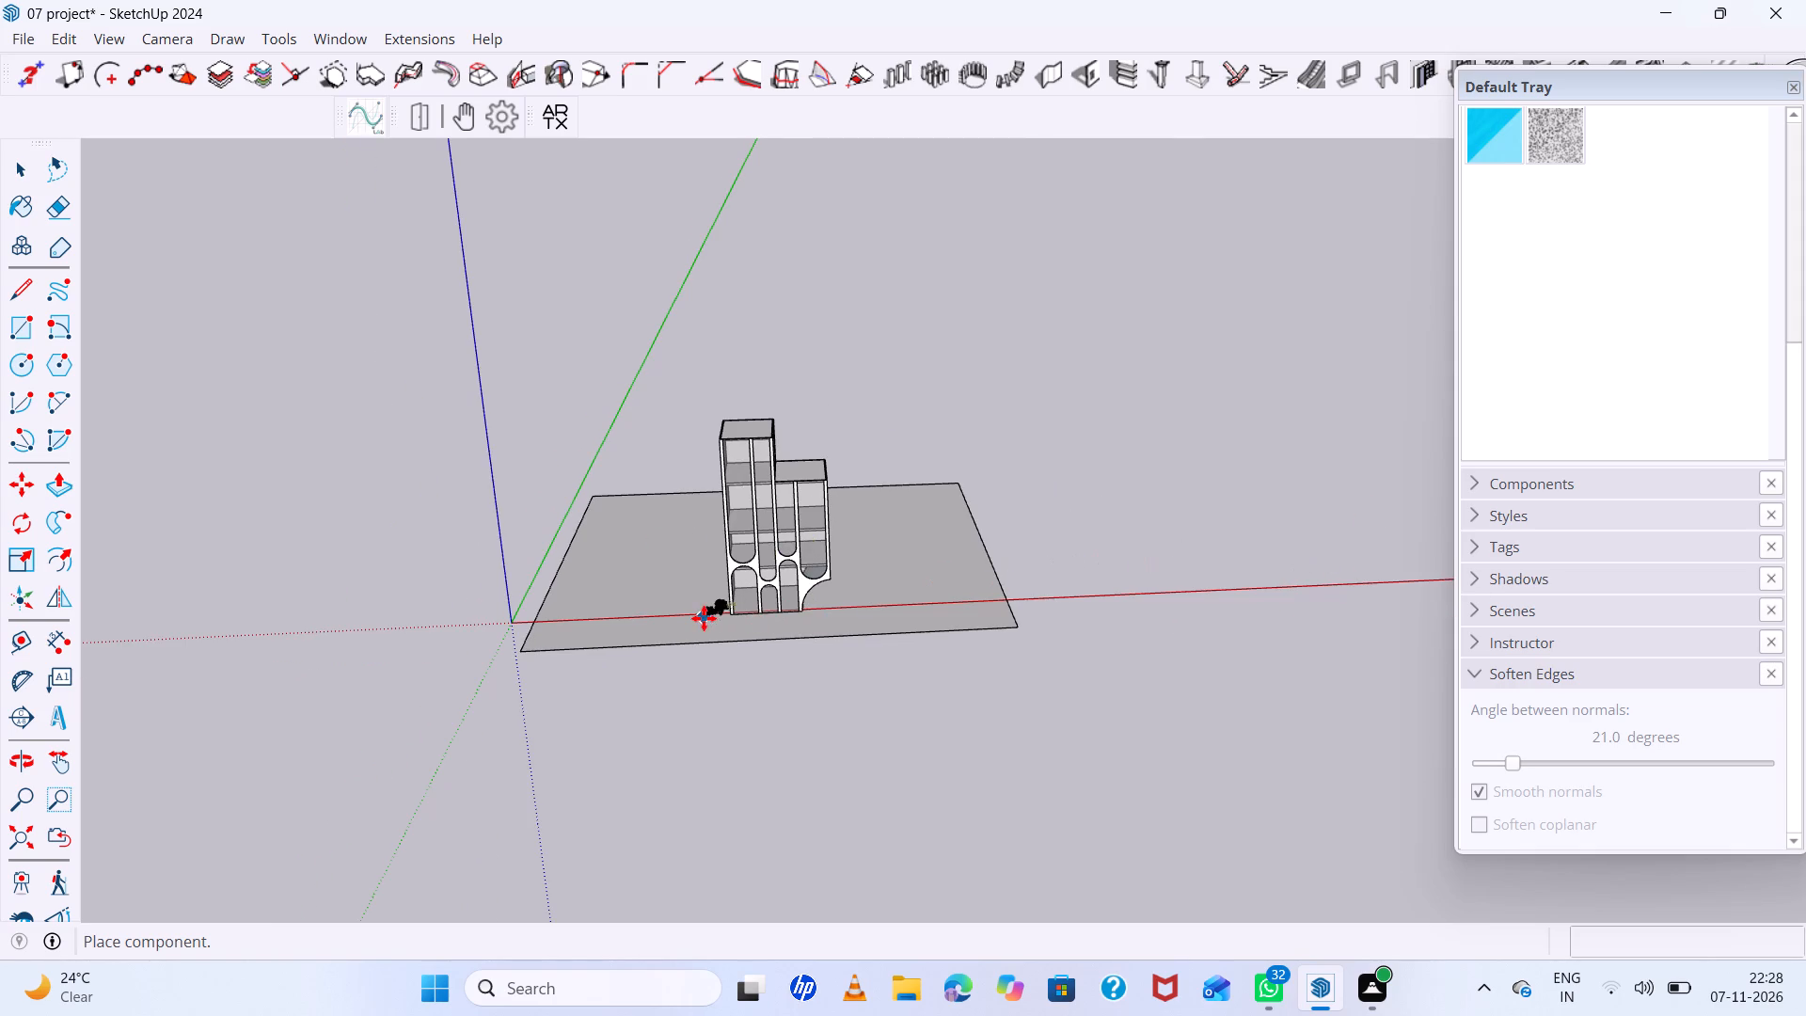
left_click(704, 618)
Move the placed tree component slightly forward from the building's front face.
scroll(708, 617, "up", 20)
scroll(708, 617, "up", 15)
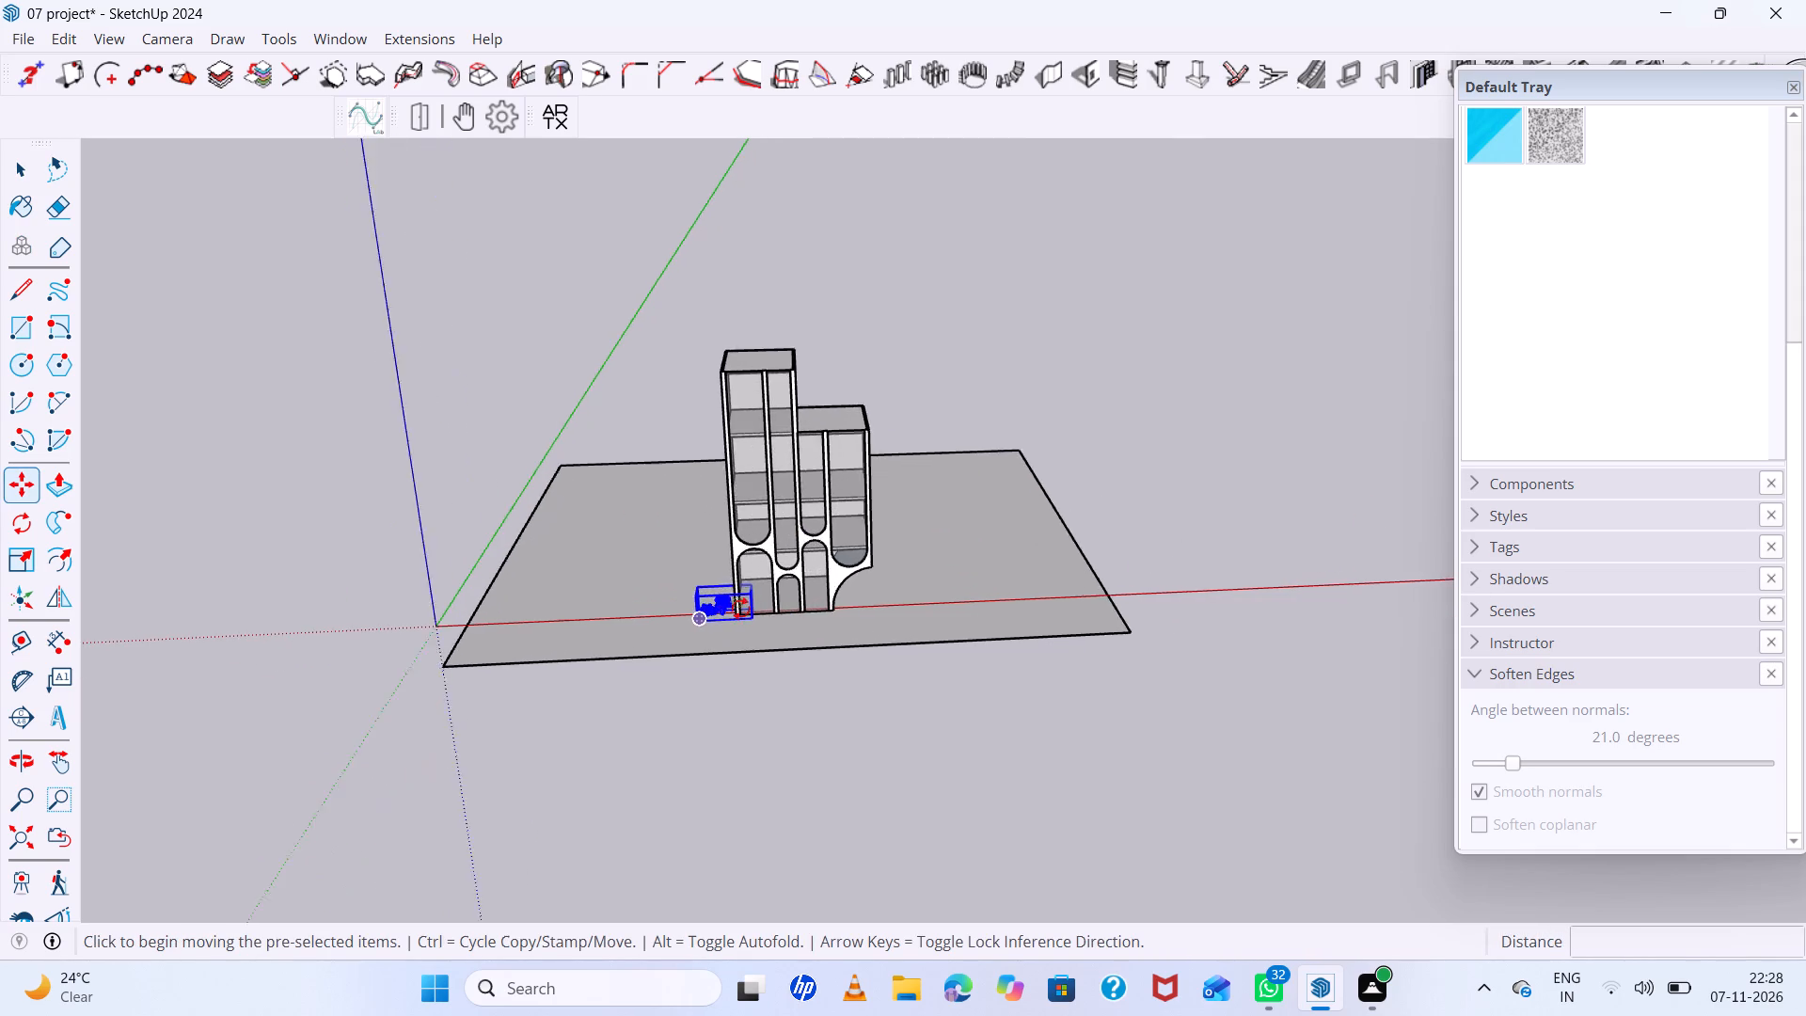
scroll(740, 609, "up", 20)
scroll(740, 609, "up", 18)
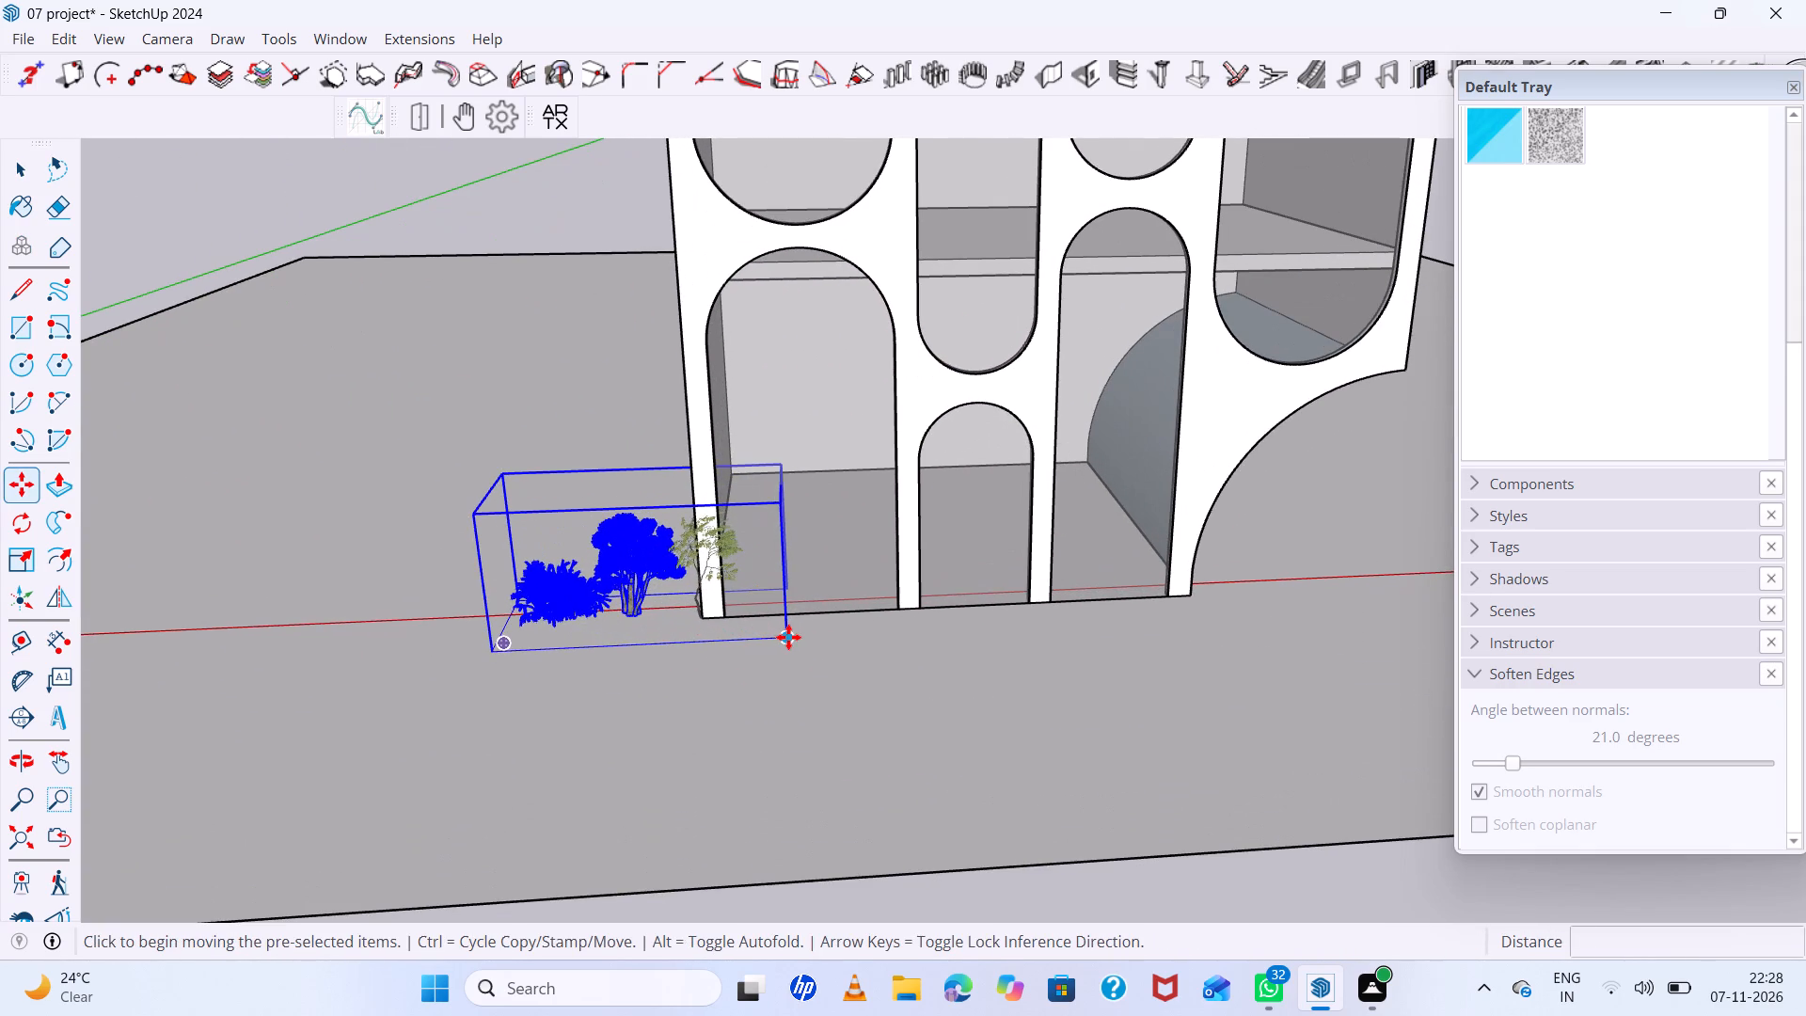
left_click(789, 636)
left_click(847, 659)
Explode the imported tree component into its separate plants.
scroll(775, 629, "up", 9)
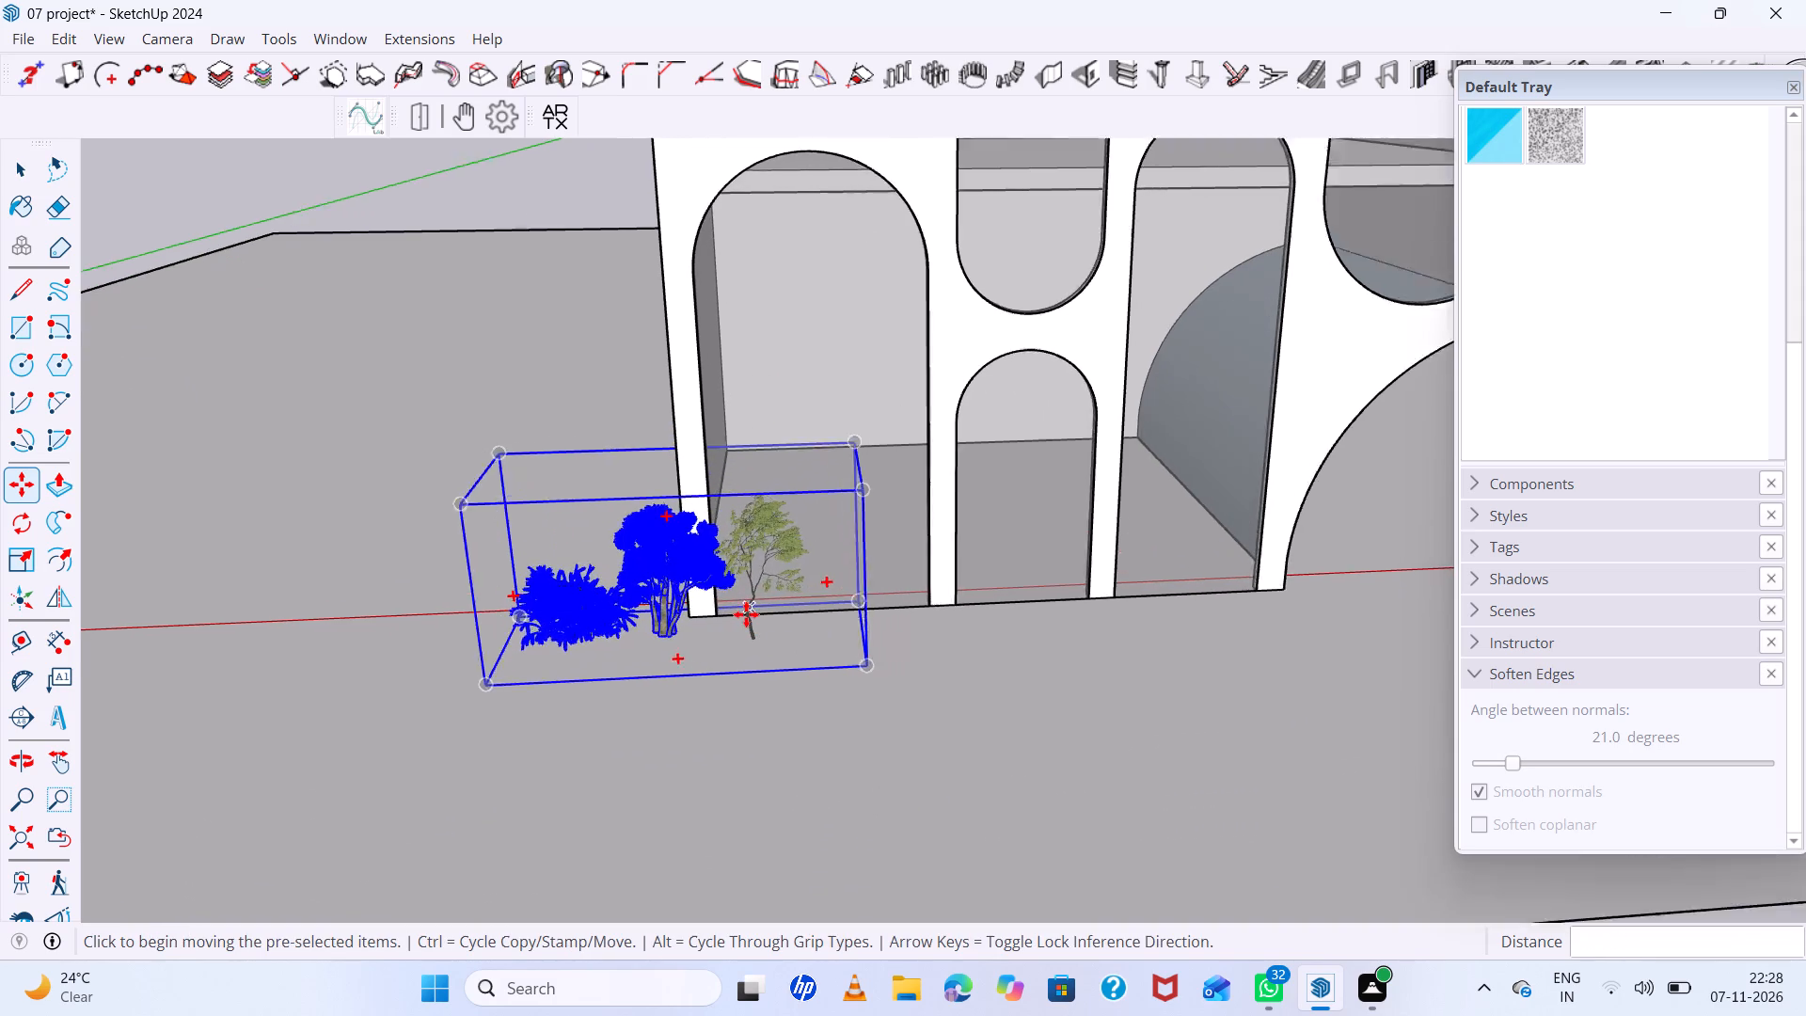
scroll(746, 614, "up", 3)
key("space")
left_click(765, 601)
left_click(752, 593)
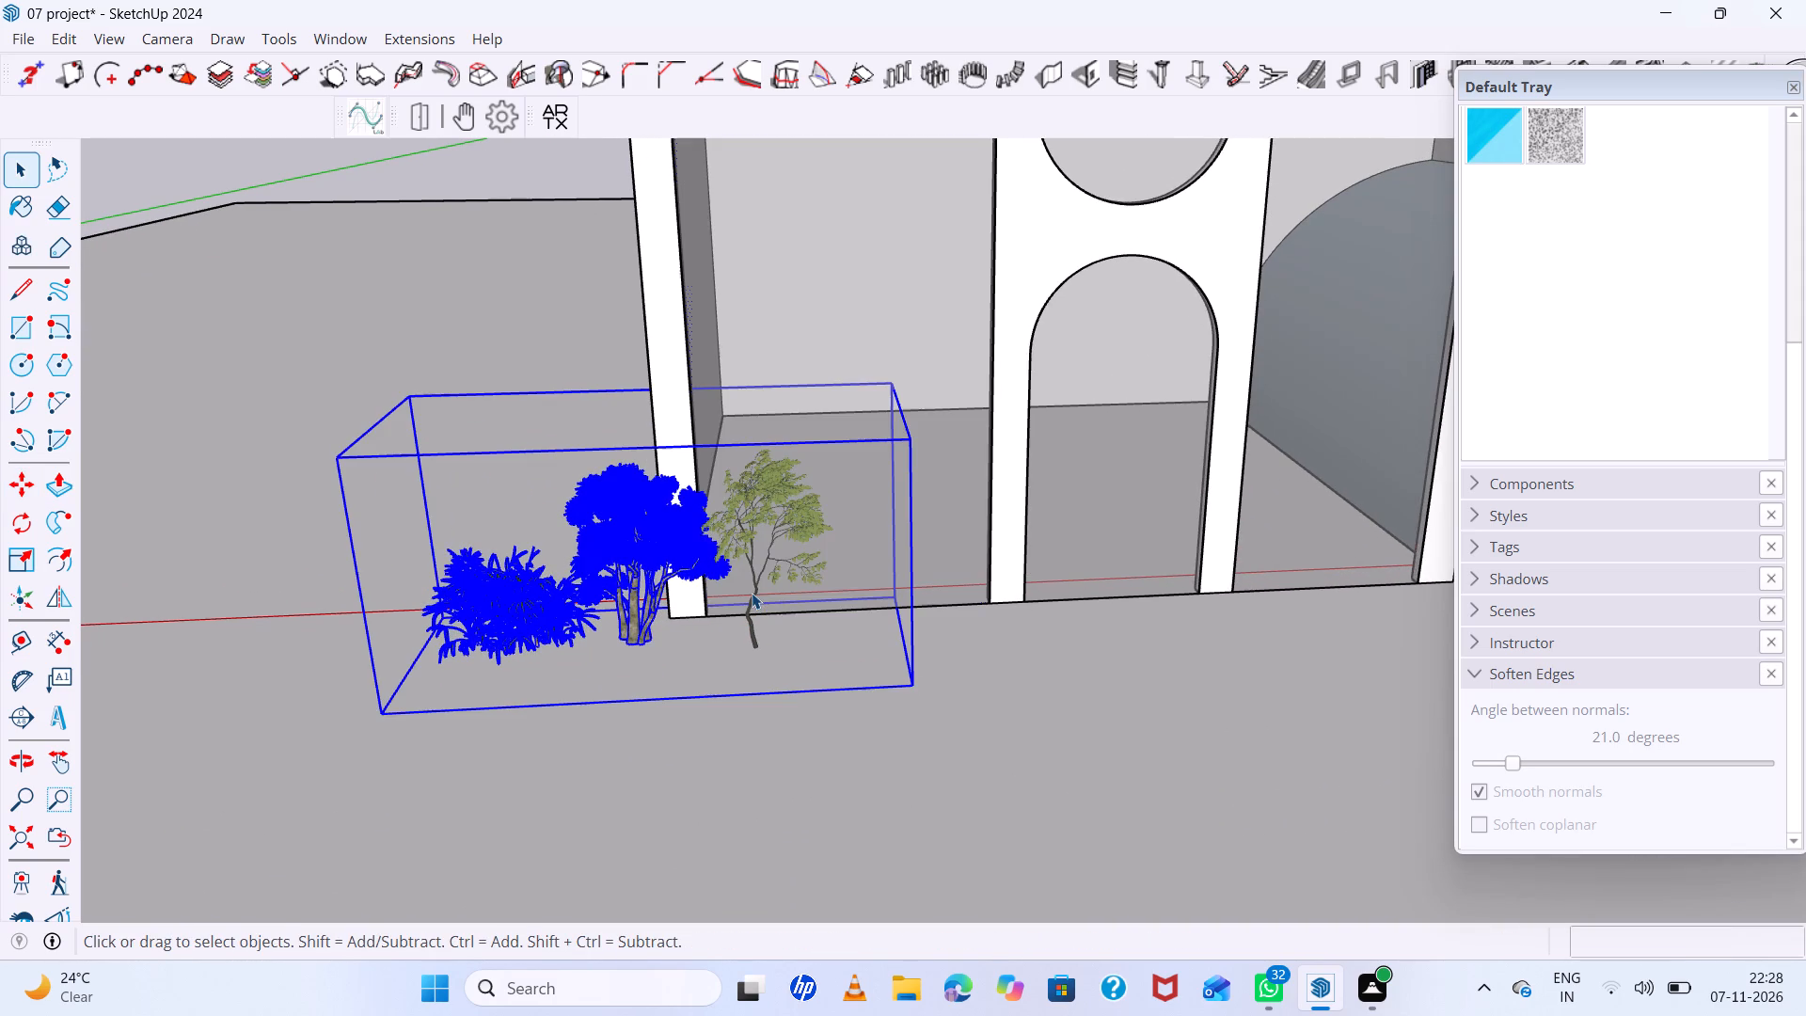
left_click(752, 592)
right_click(752, 592)
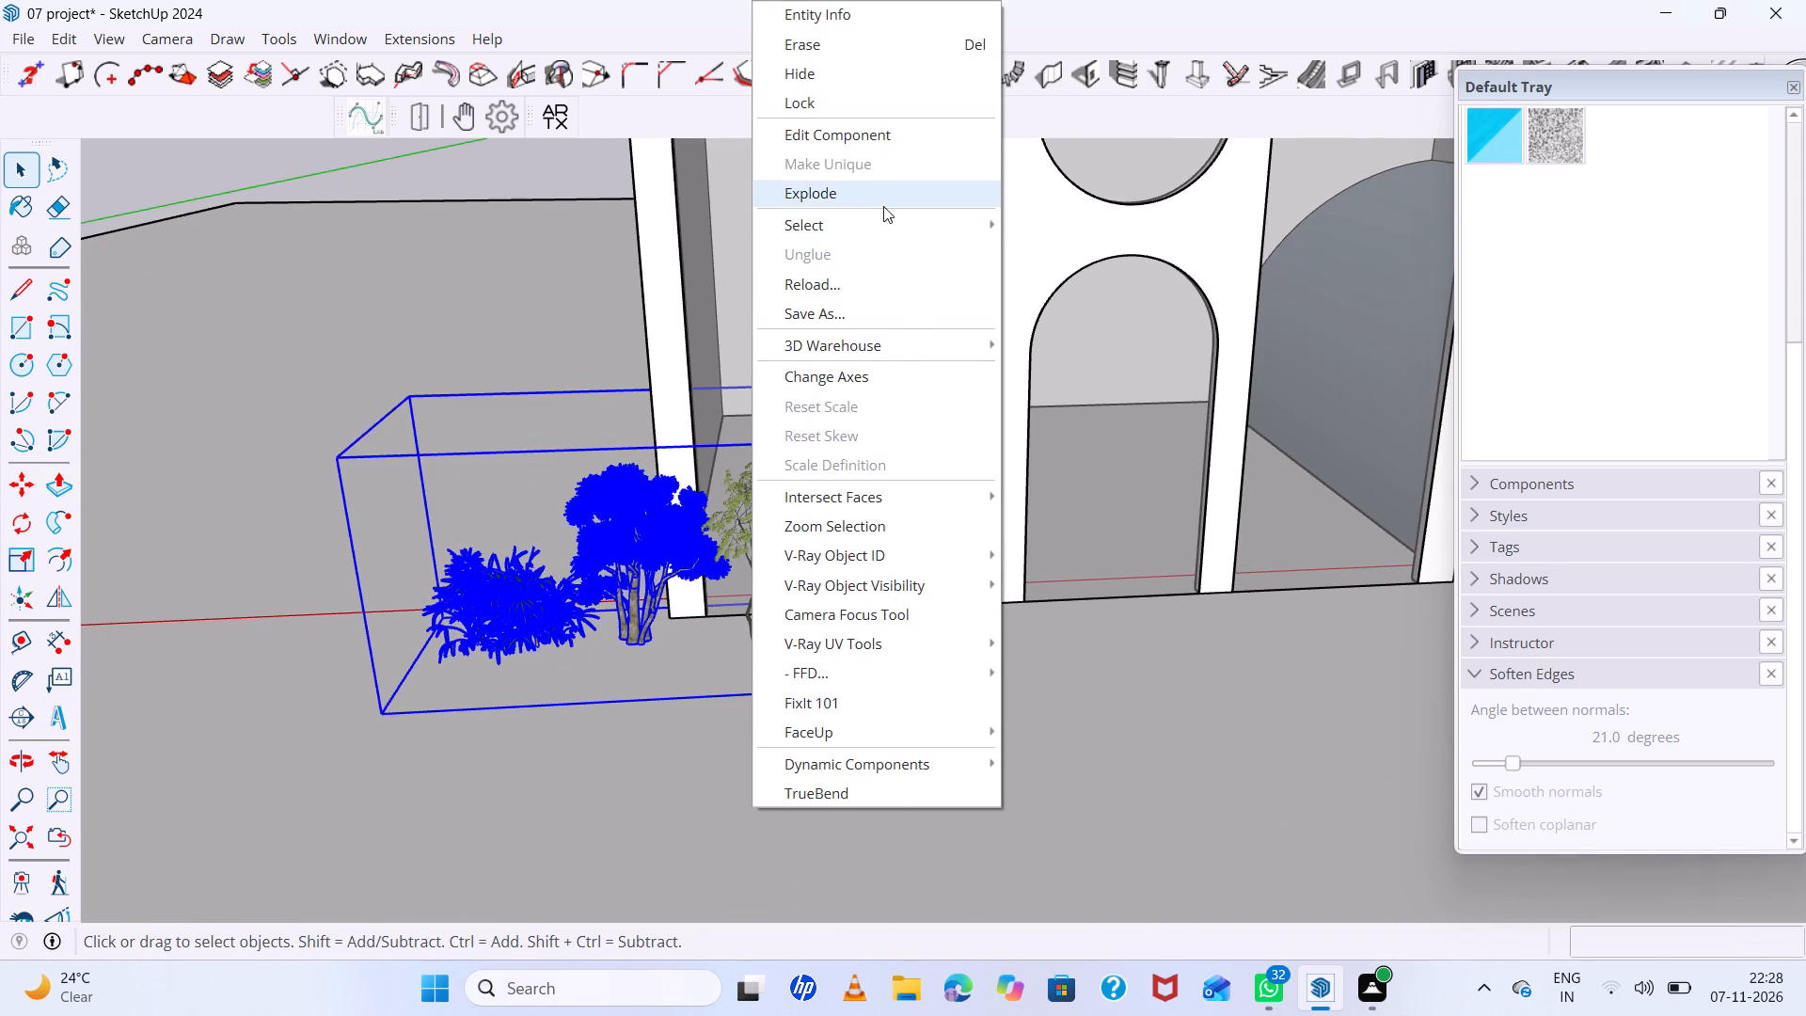
left_click(876, 196)
Delete the slender light-green tree and the bush, keeping the middle tree.
left_click(793, 488)
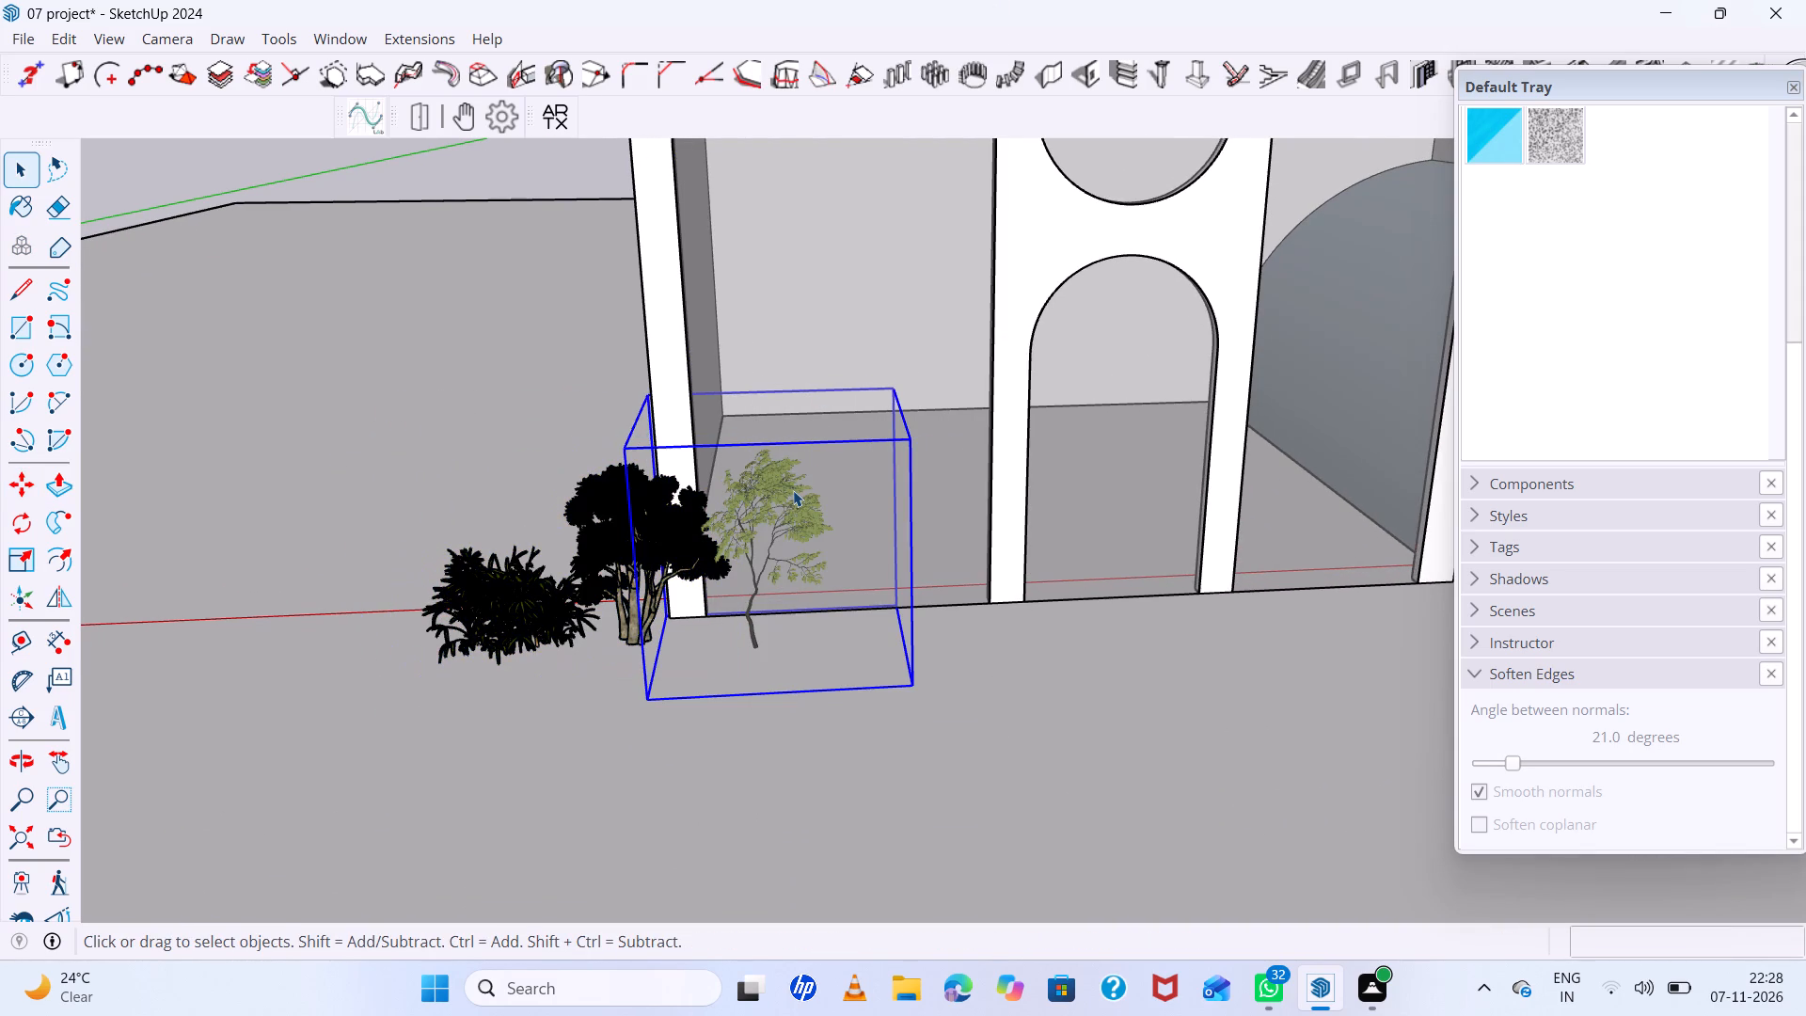
key("Delete")
left_click(539, 592)
key("Delete")
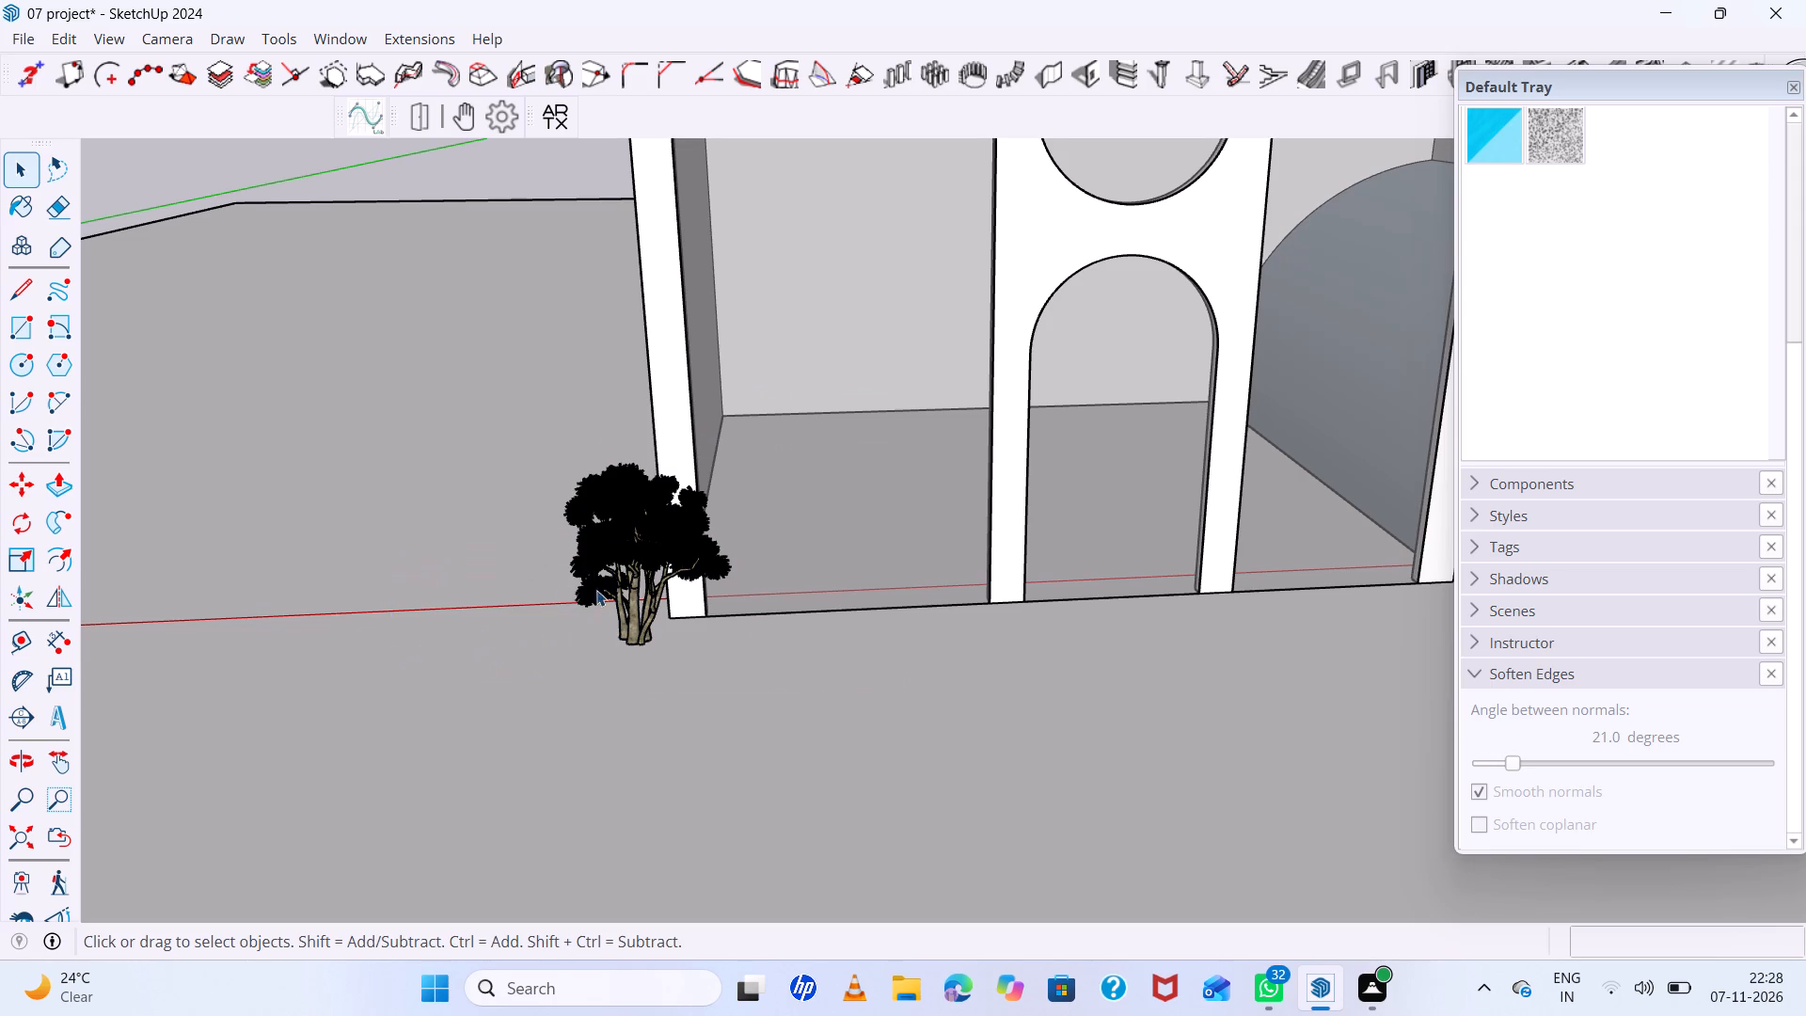
Move the remaining tree about 6' 4" away from the front opening, to beside the building's solid side wall.
scroll(626, 560, "down", 5)
middle_click_drag(643, 569, 997, 441)
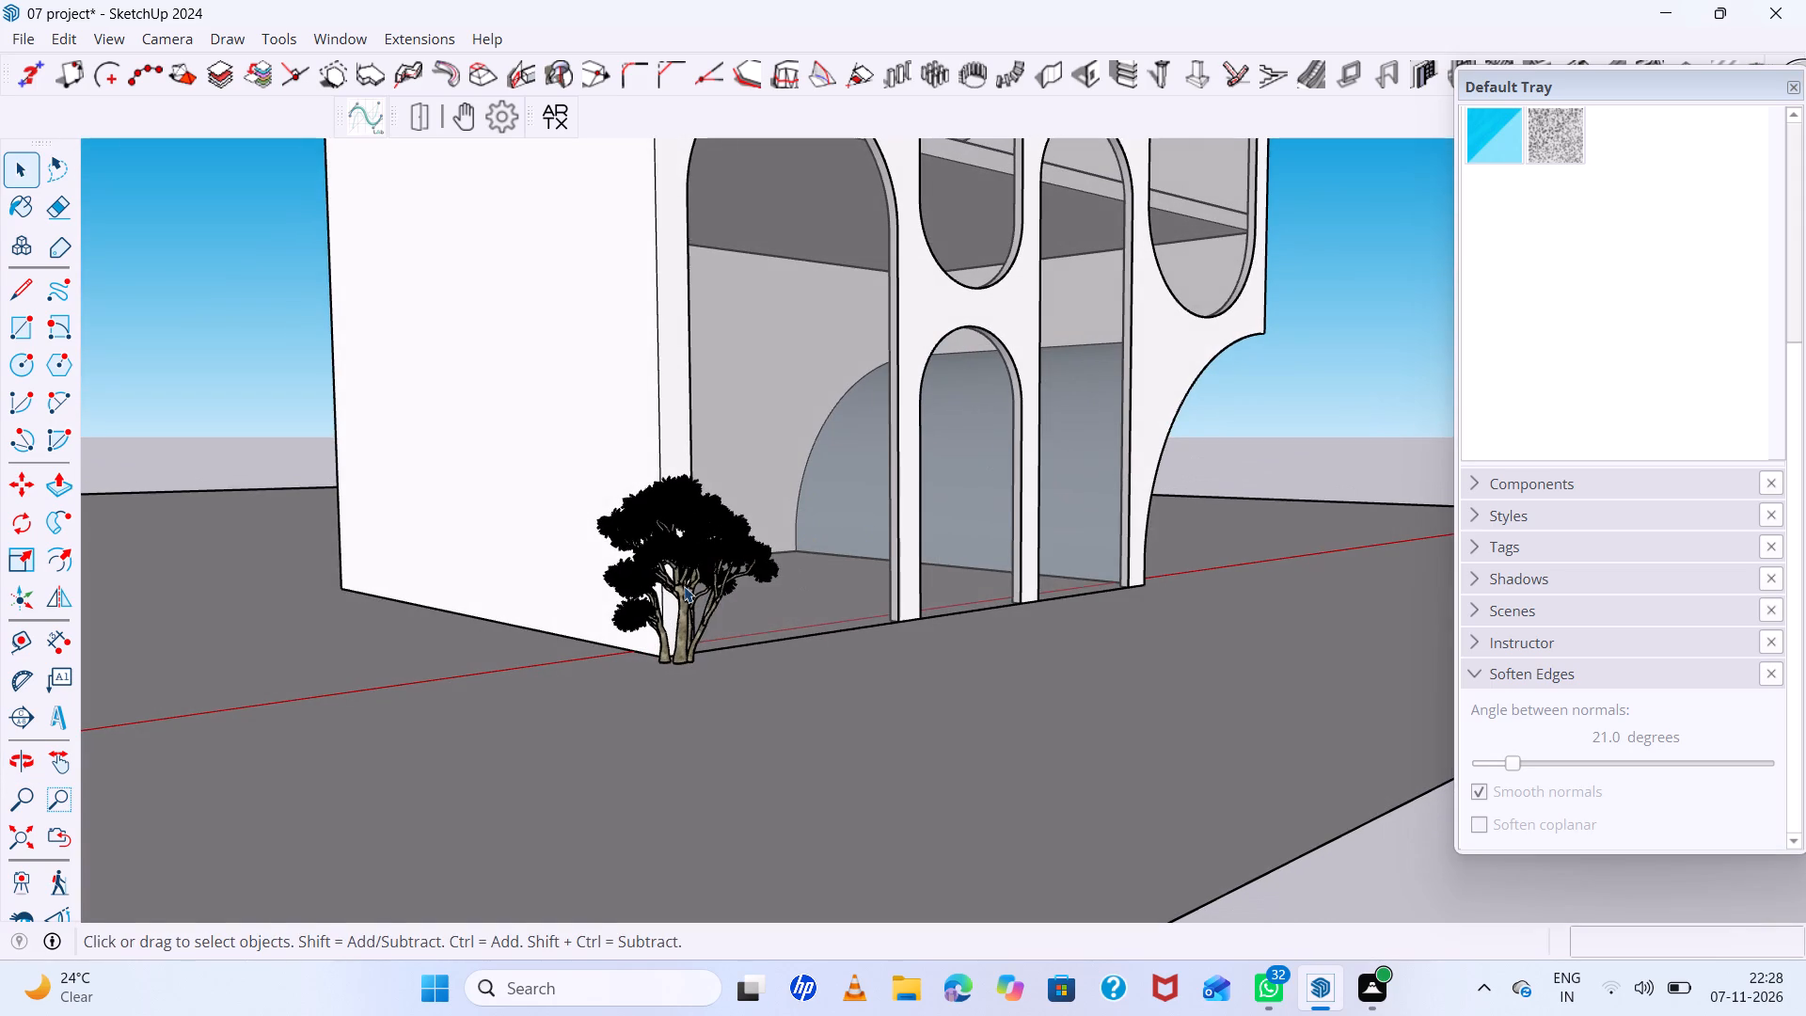
left_click(685, 584)
scroll(688, 653, "up", 5)
middle_click_drag(688, 659, 961, 579)
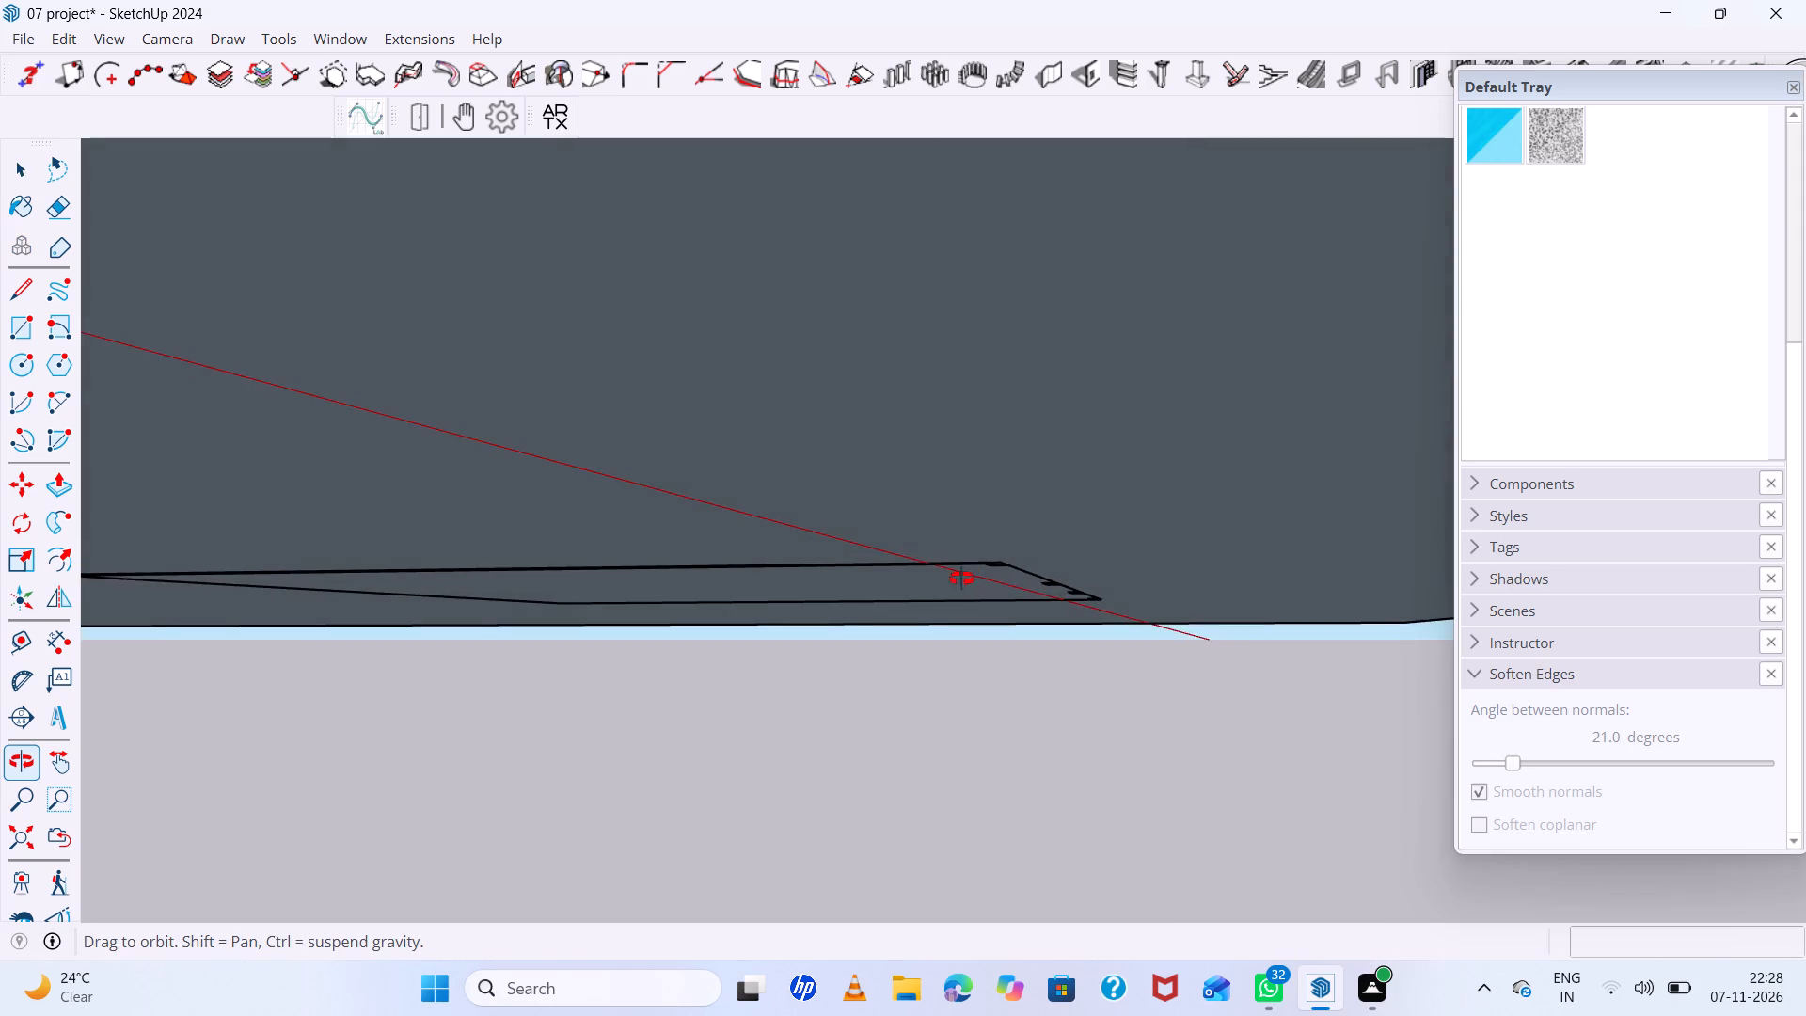
middle_click_drag(961, 579, 938, 669)
key("m")
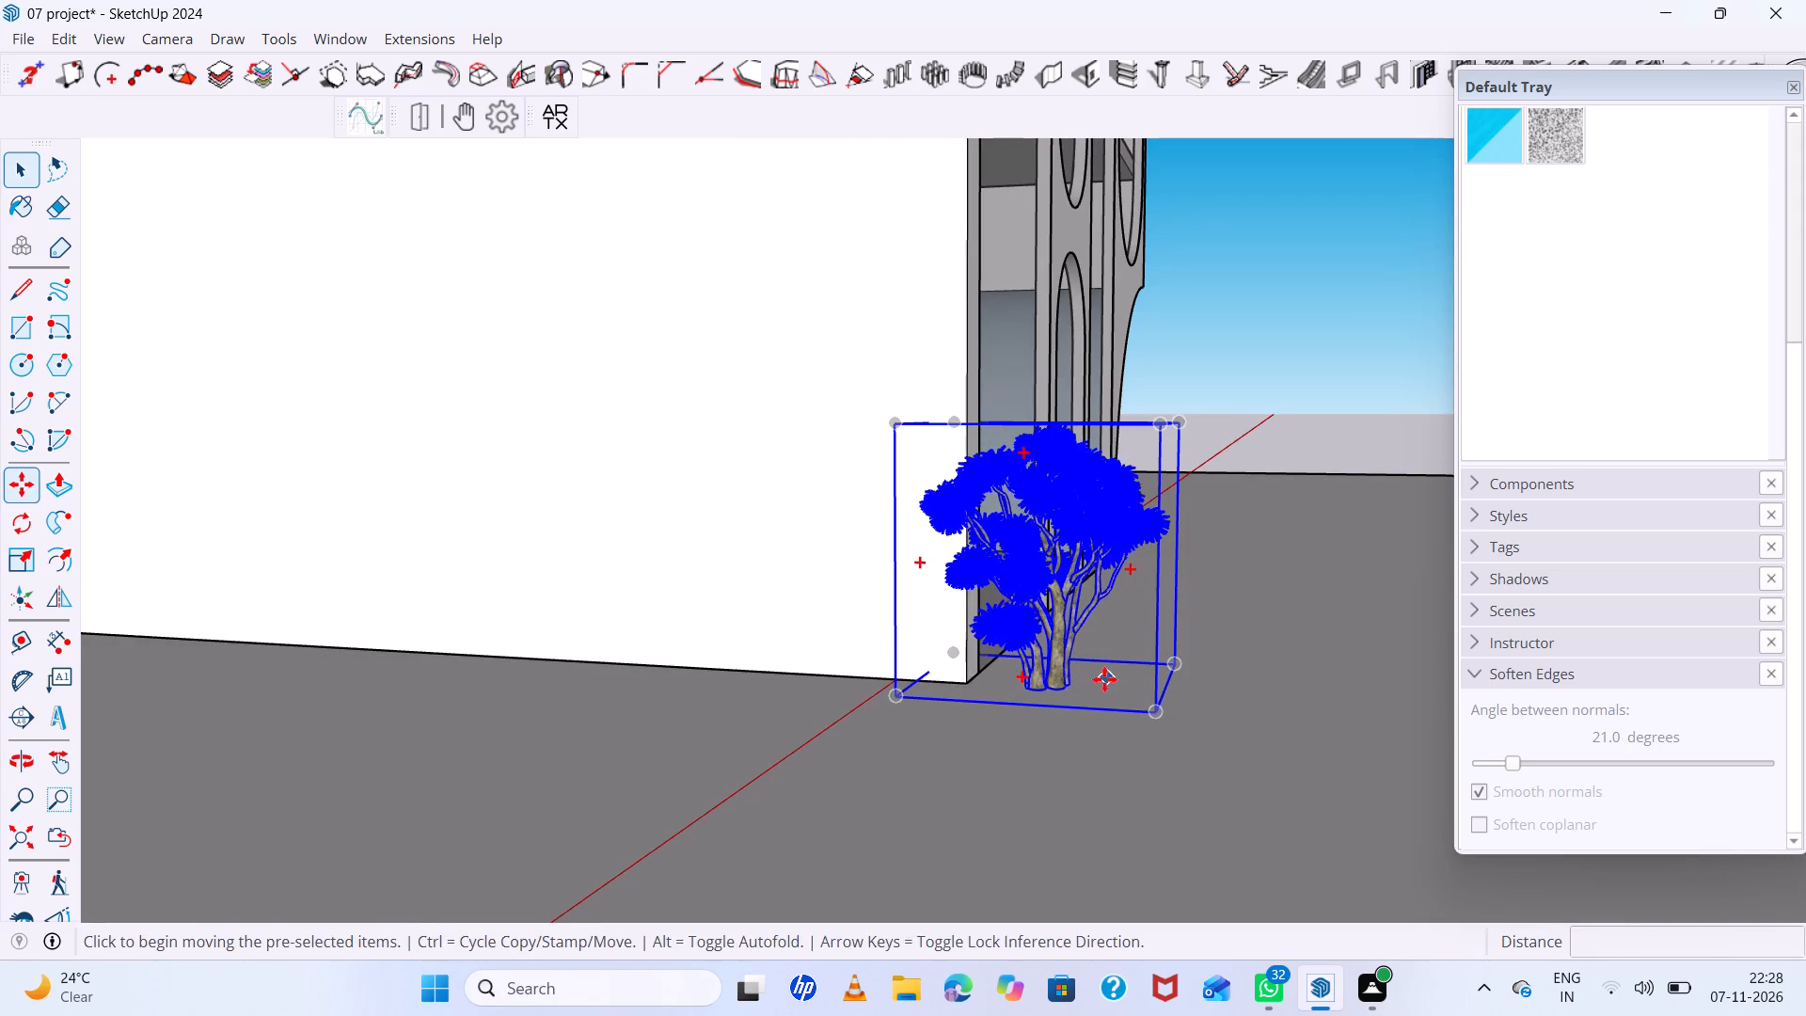
left_click(1040, 672)
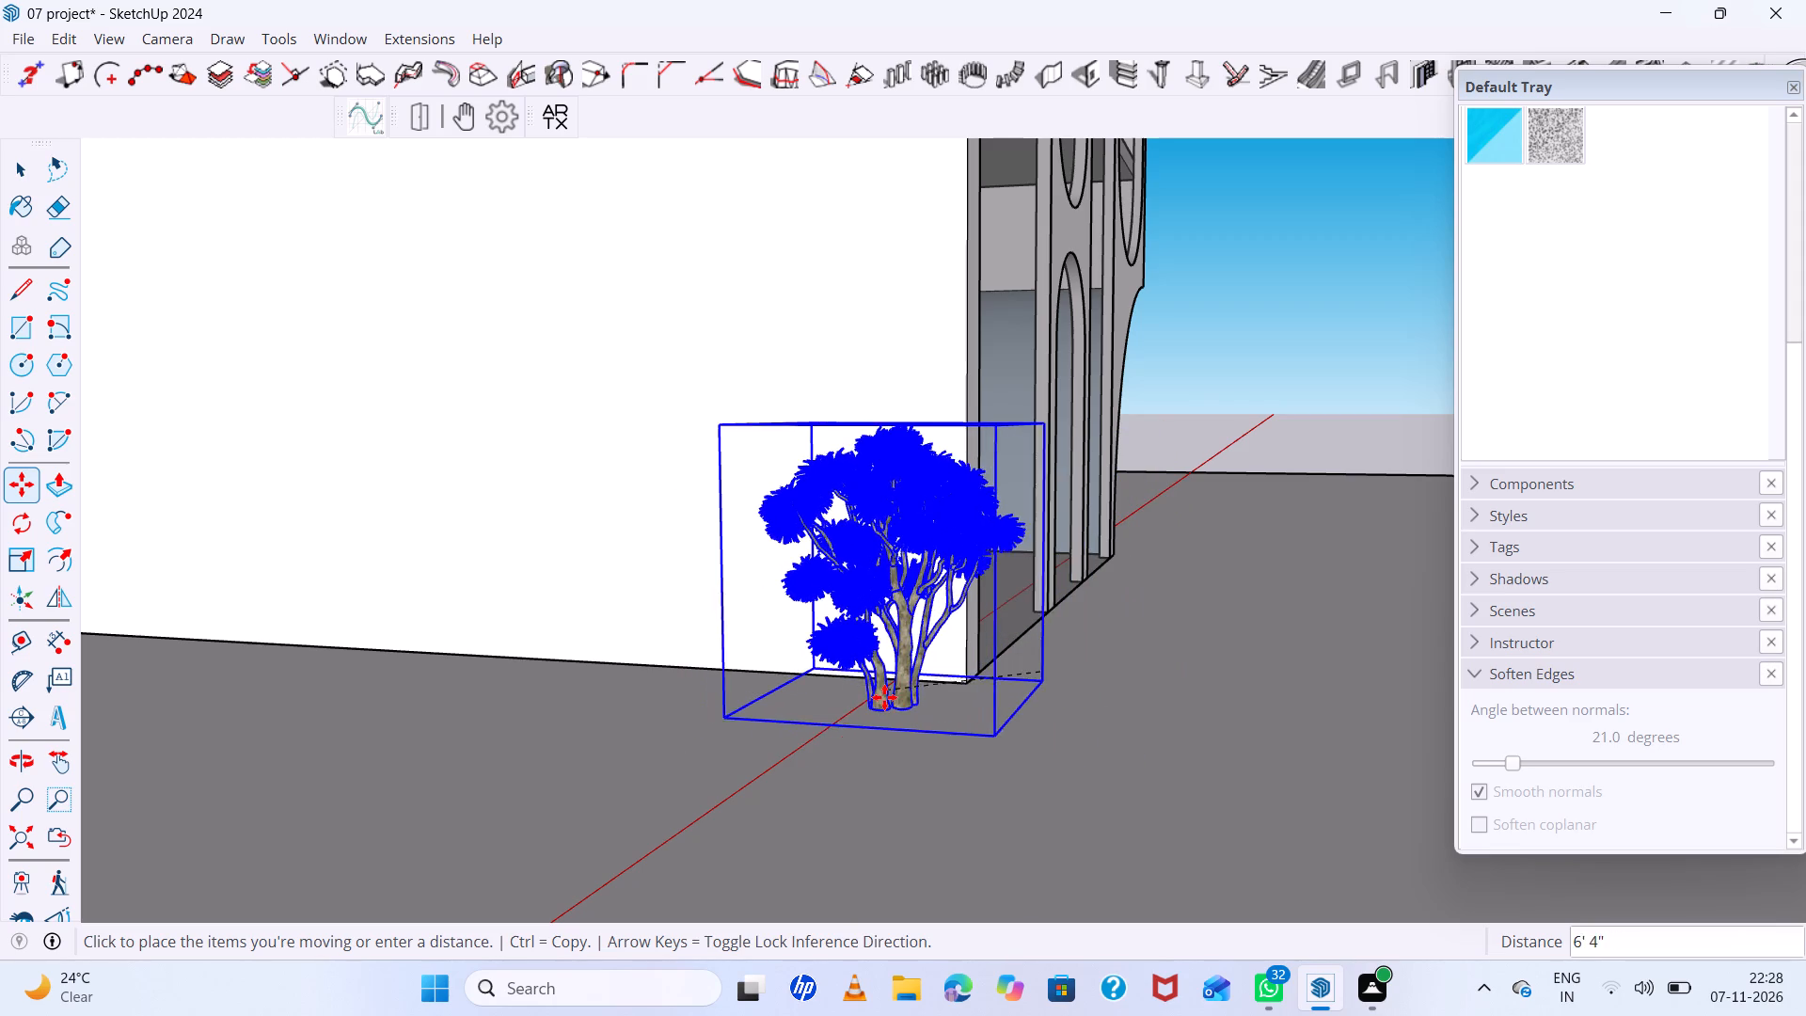
left_click(884, 698)
scroll(951, 697, "down", 6)
middle_click_drag(982, 694, 762, 706)
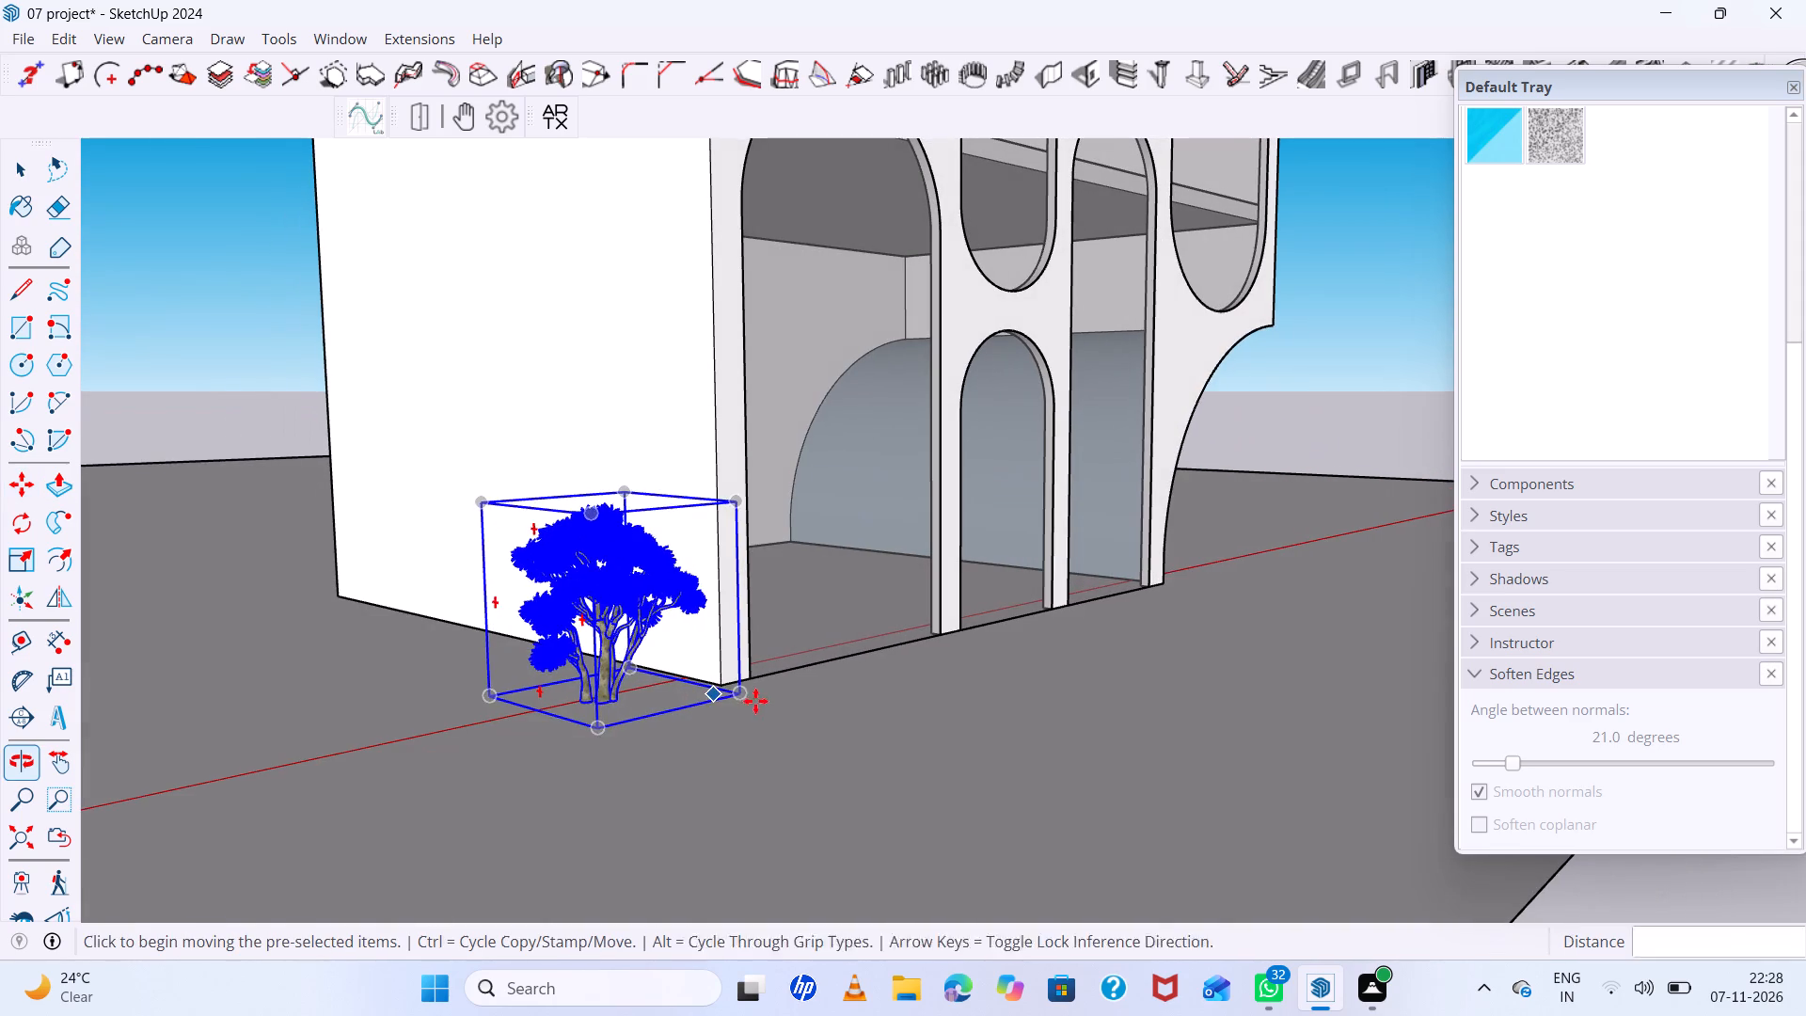
Scale the tree's height along the blue axis by about 1.87.
key("s")
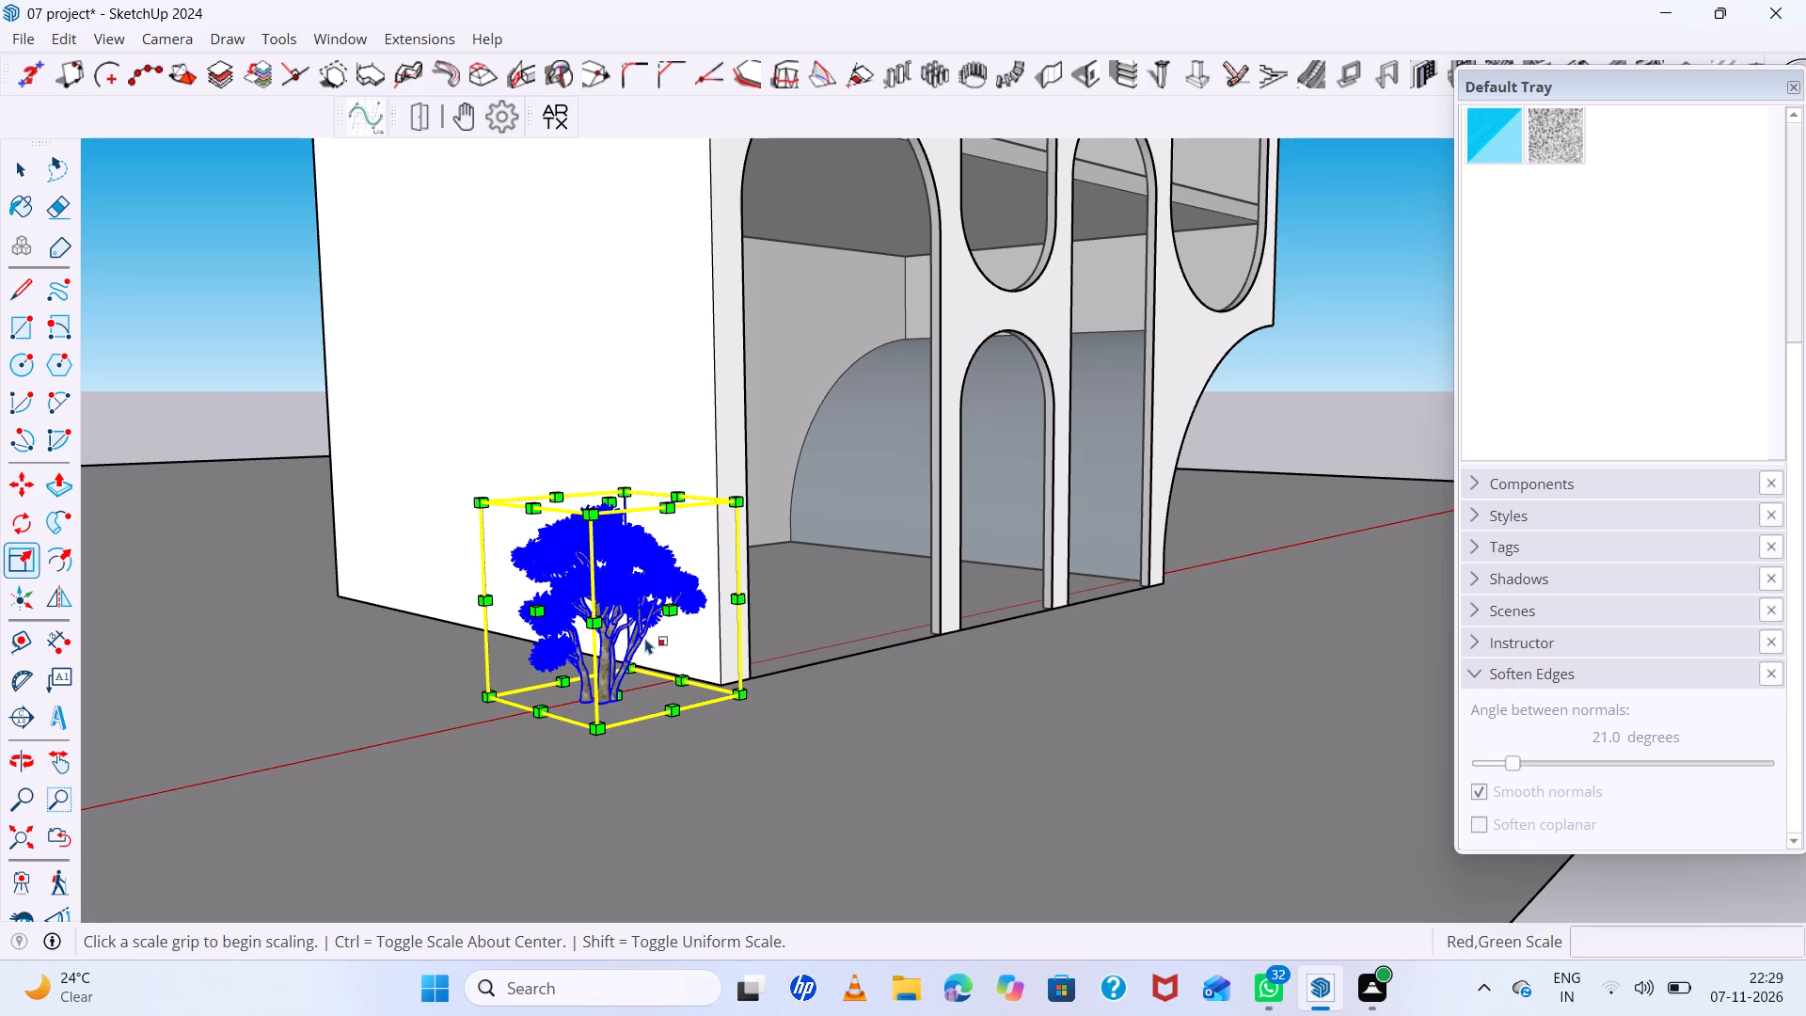
scroll(629, 509, "up", 2)
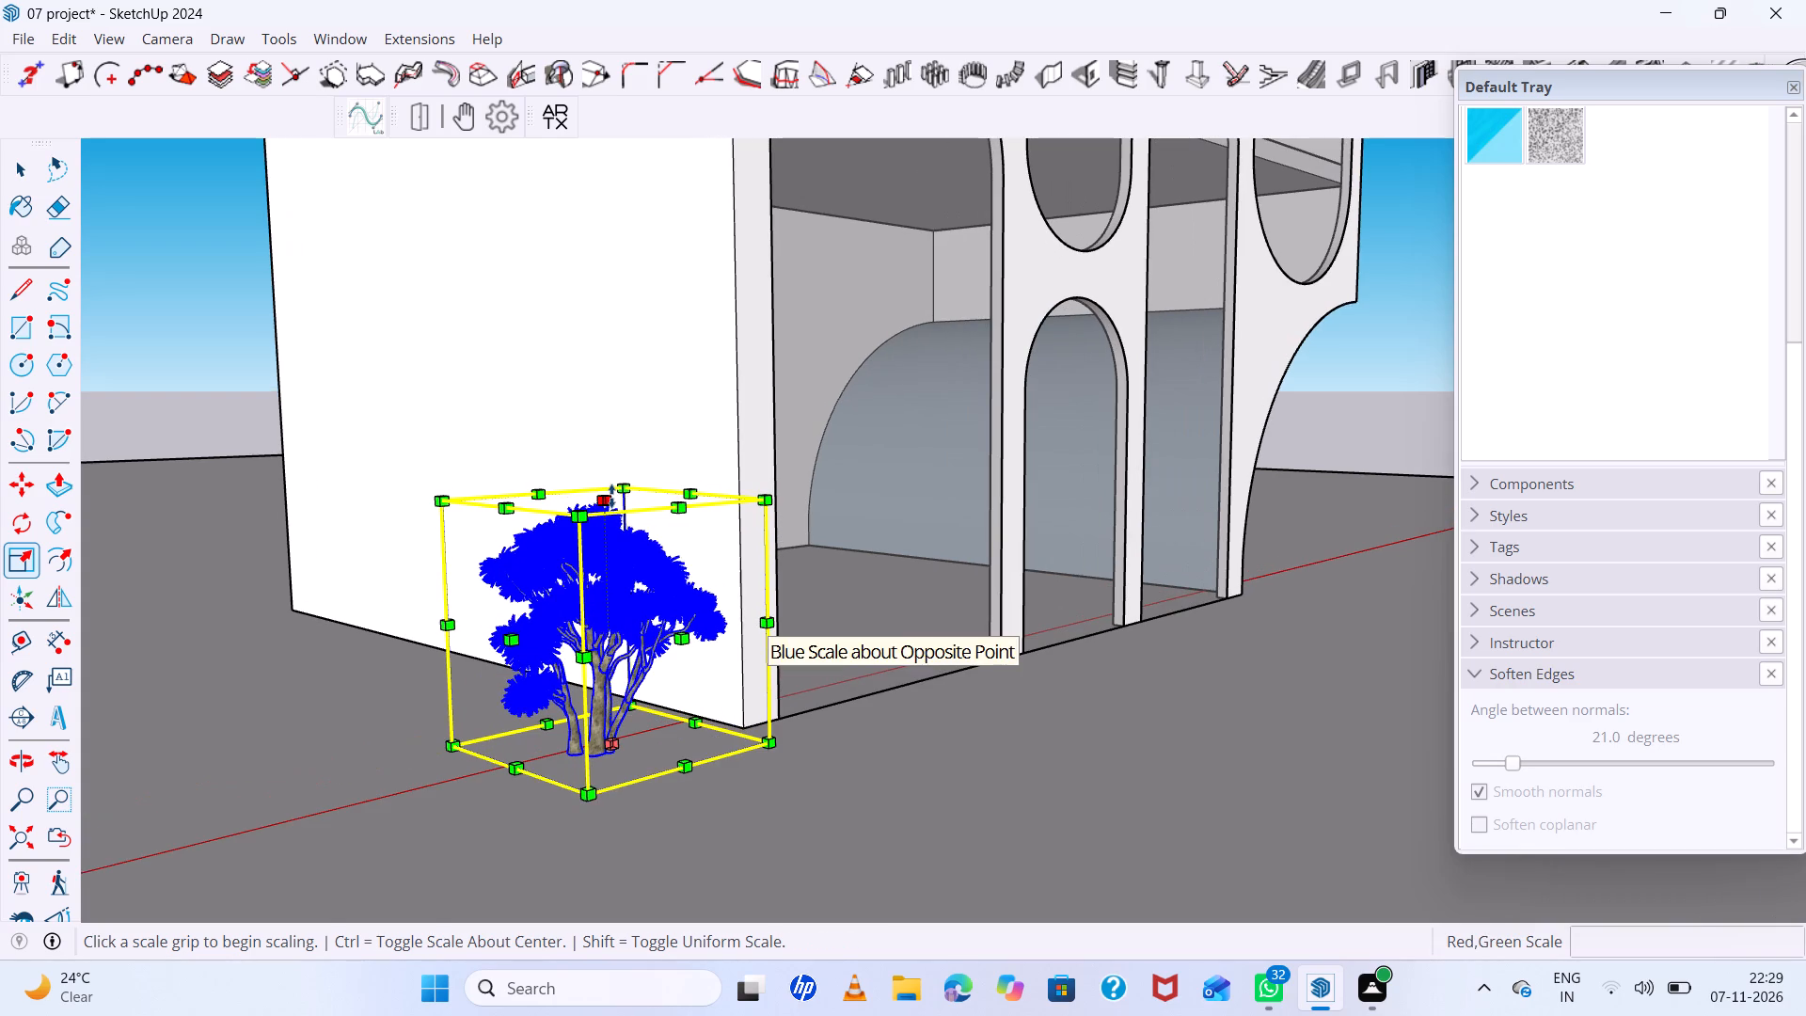
left_click(610, 495)
double_click(648, 280)
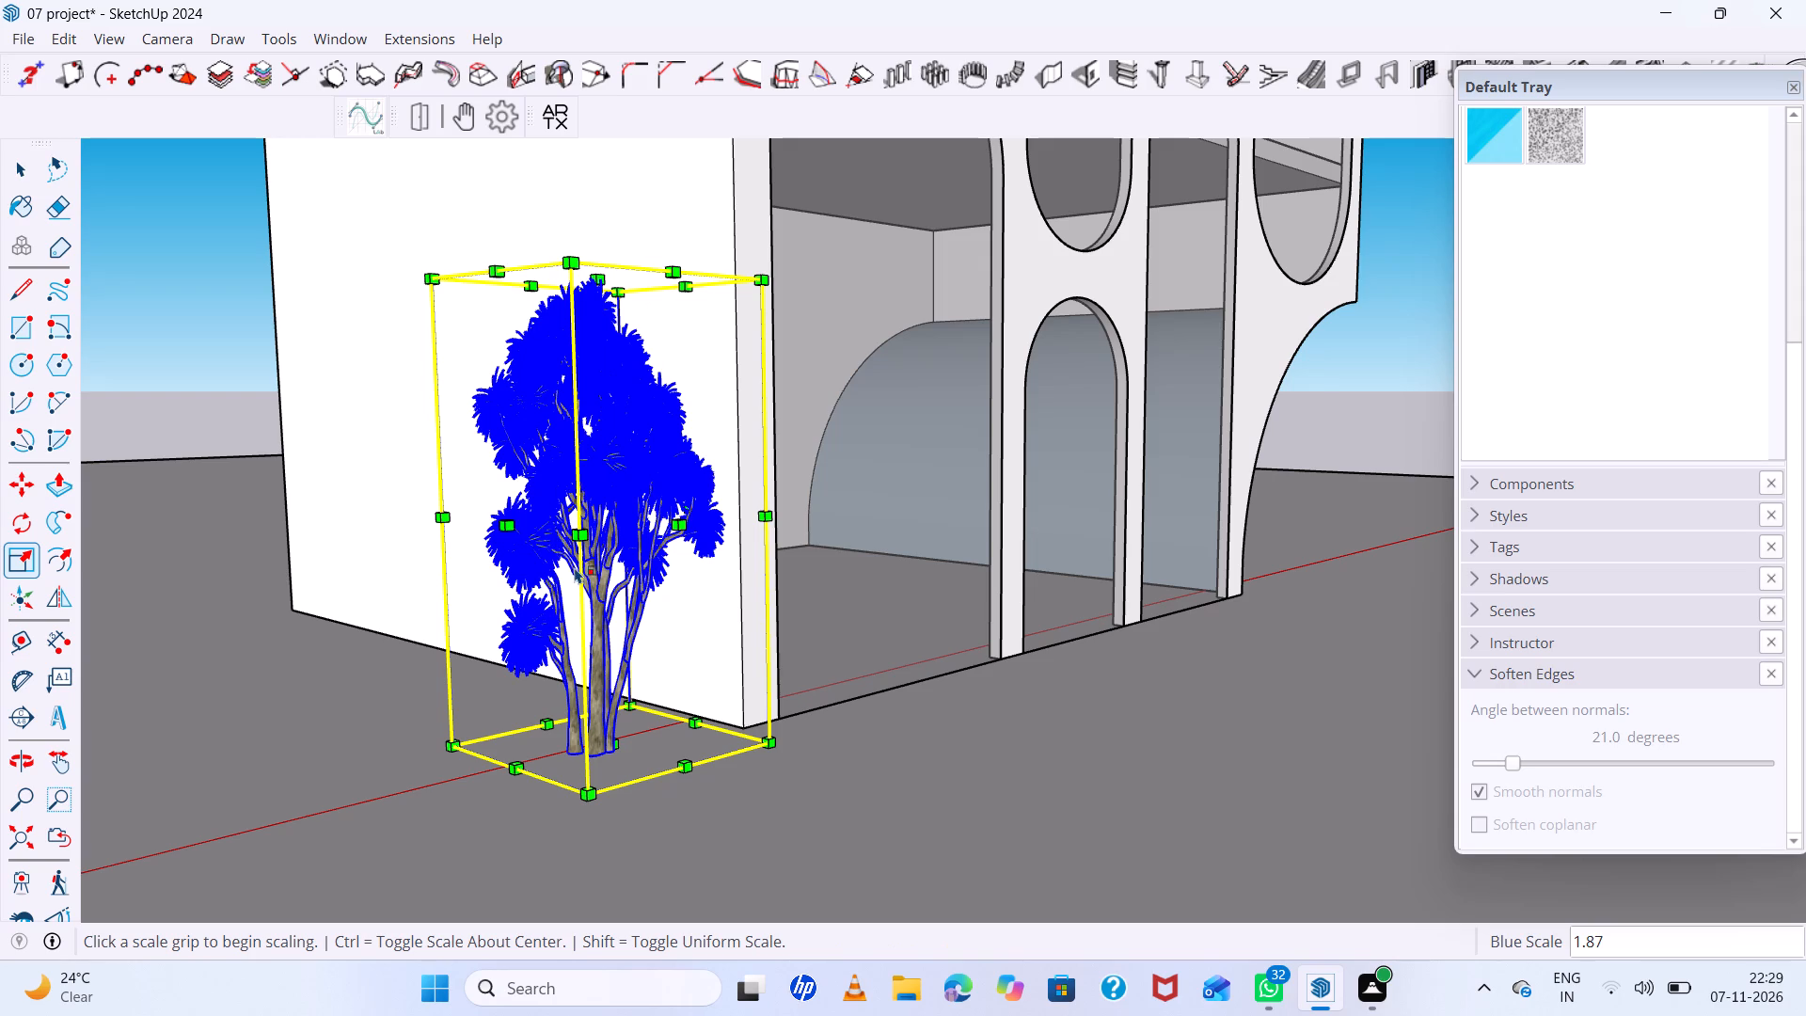
Scale the tree's width along the red axis by about -0.19, then rescale it along that axis by about 7.67.
left_click(511, 520)
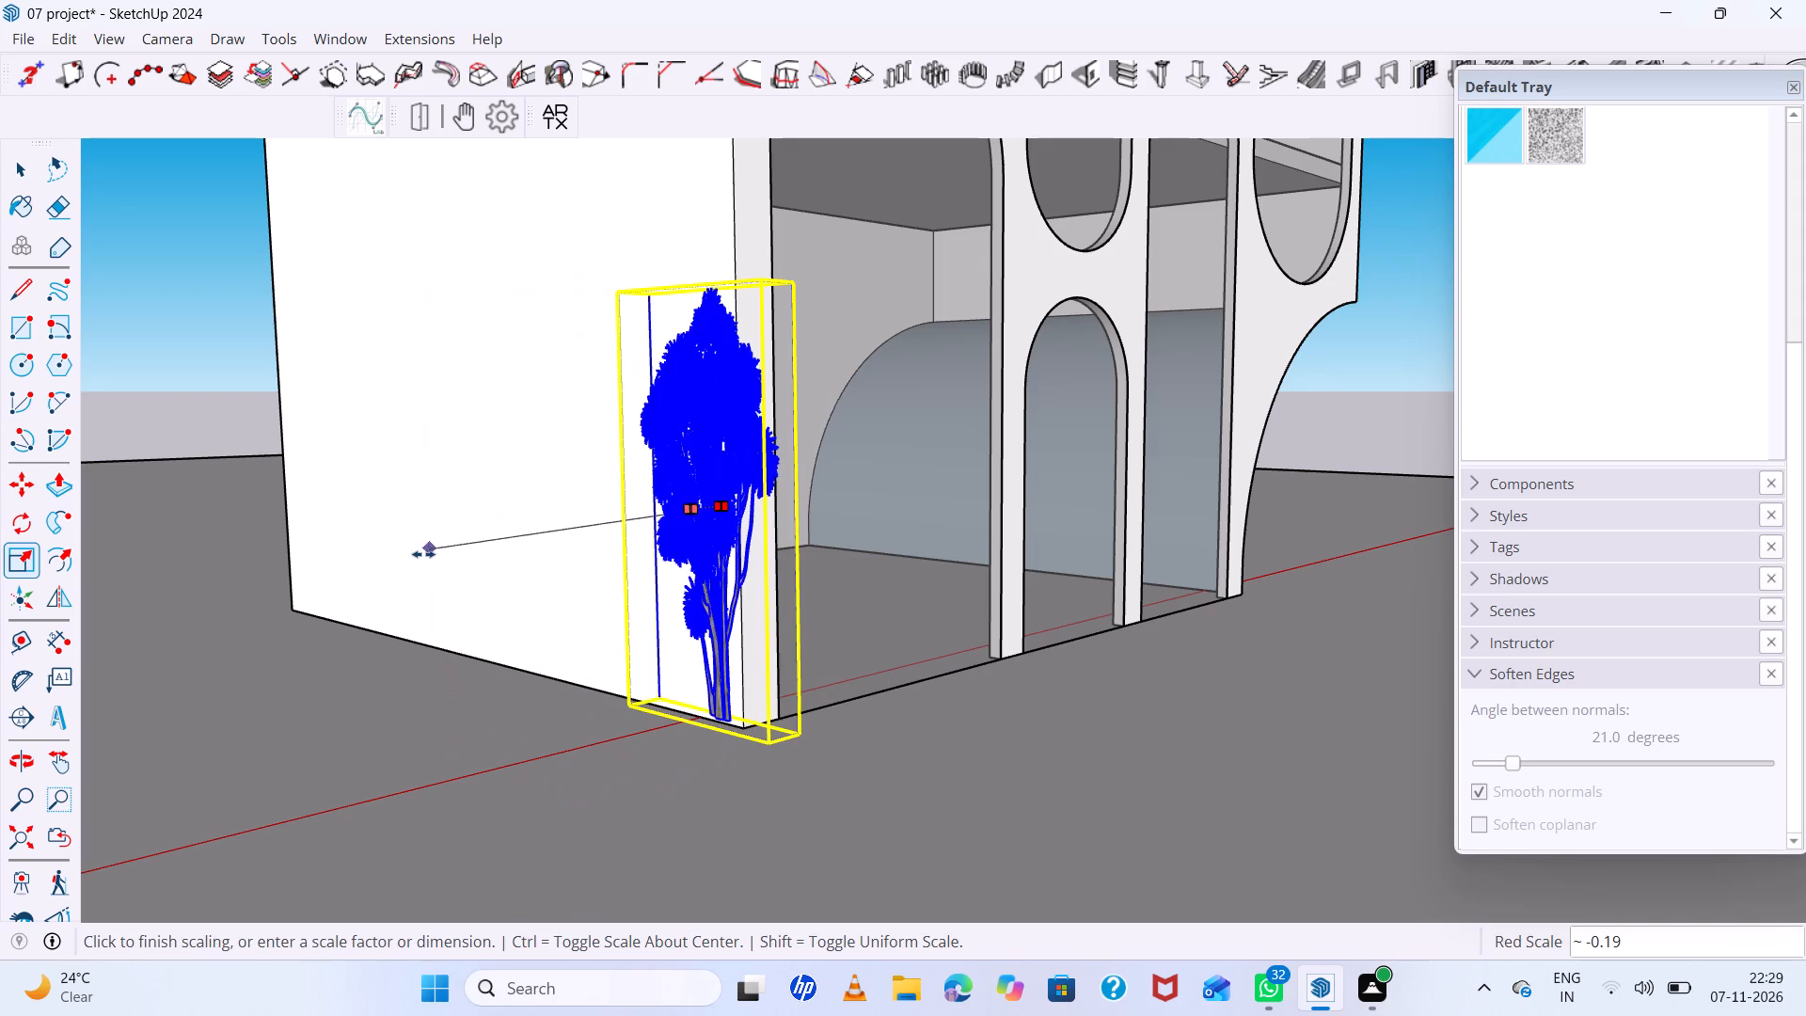
left_click(423, 554)
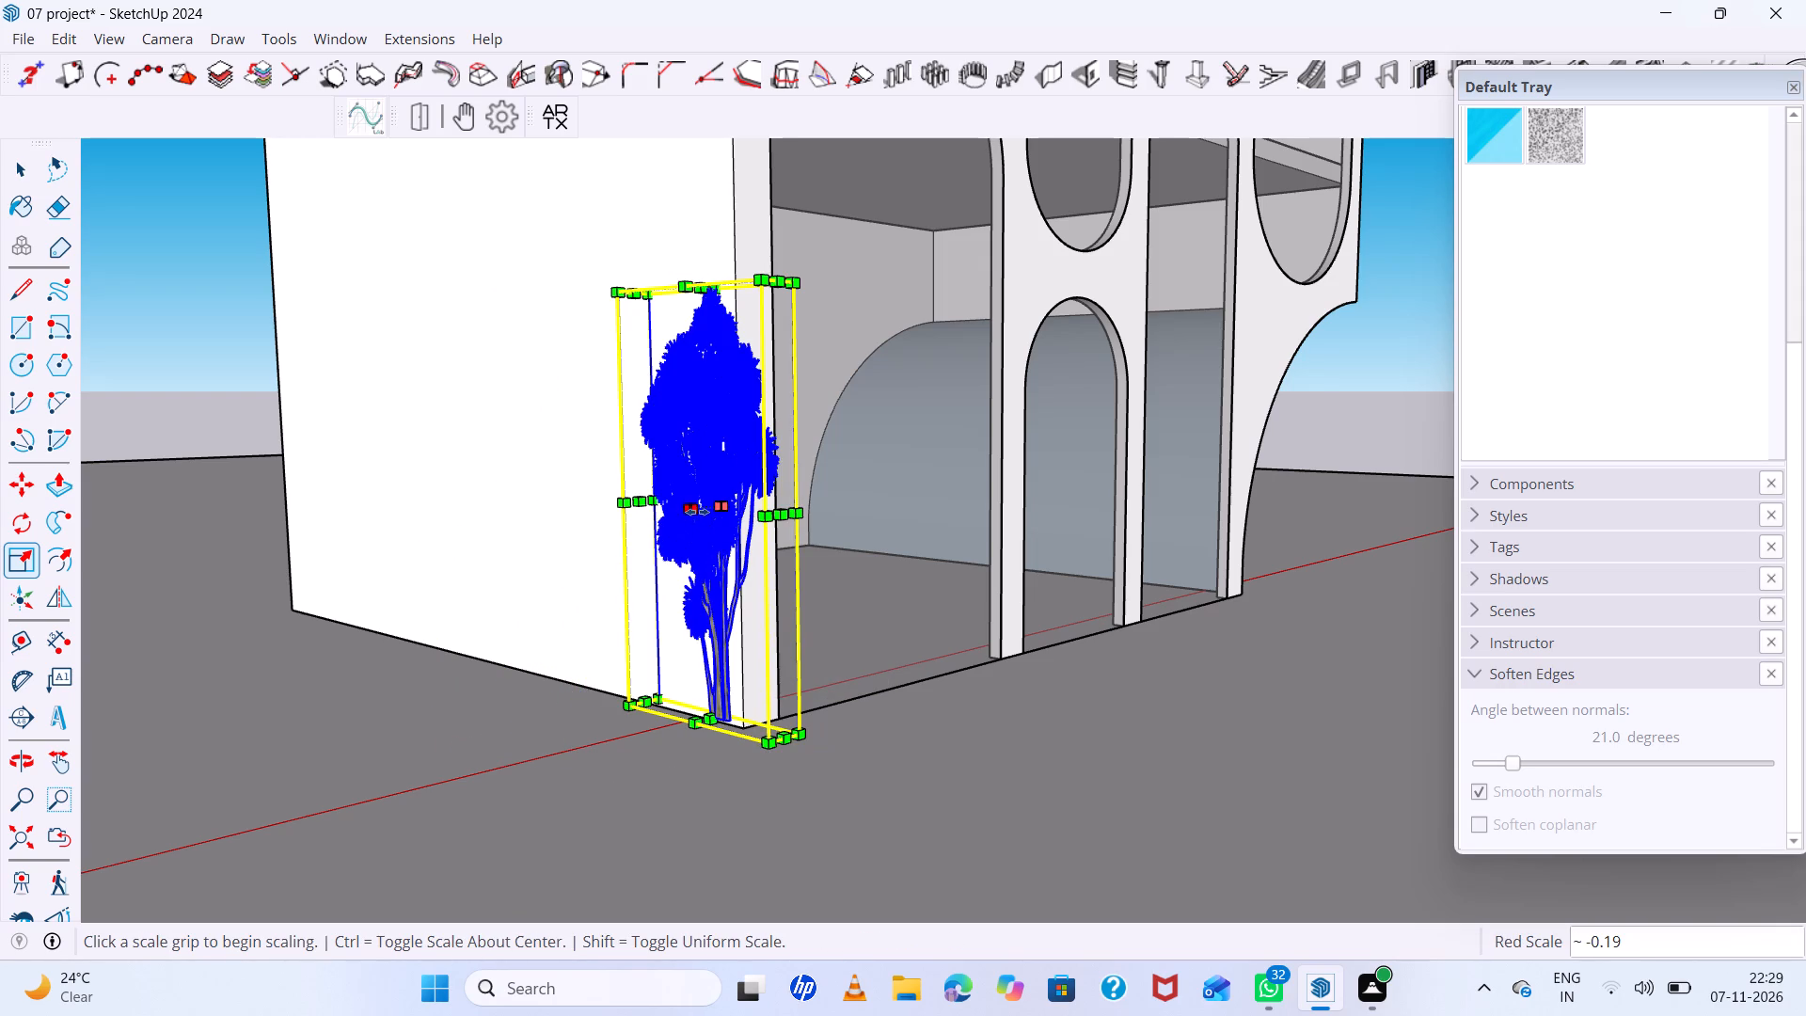
left_click(697, 509)
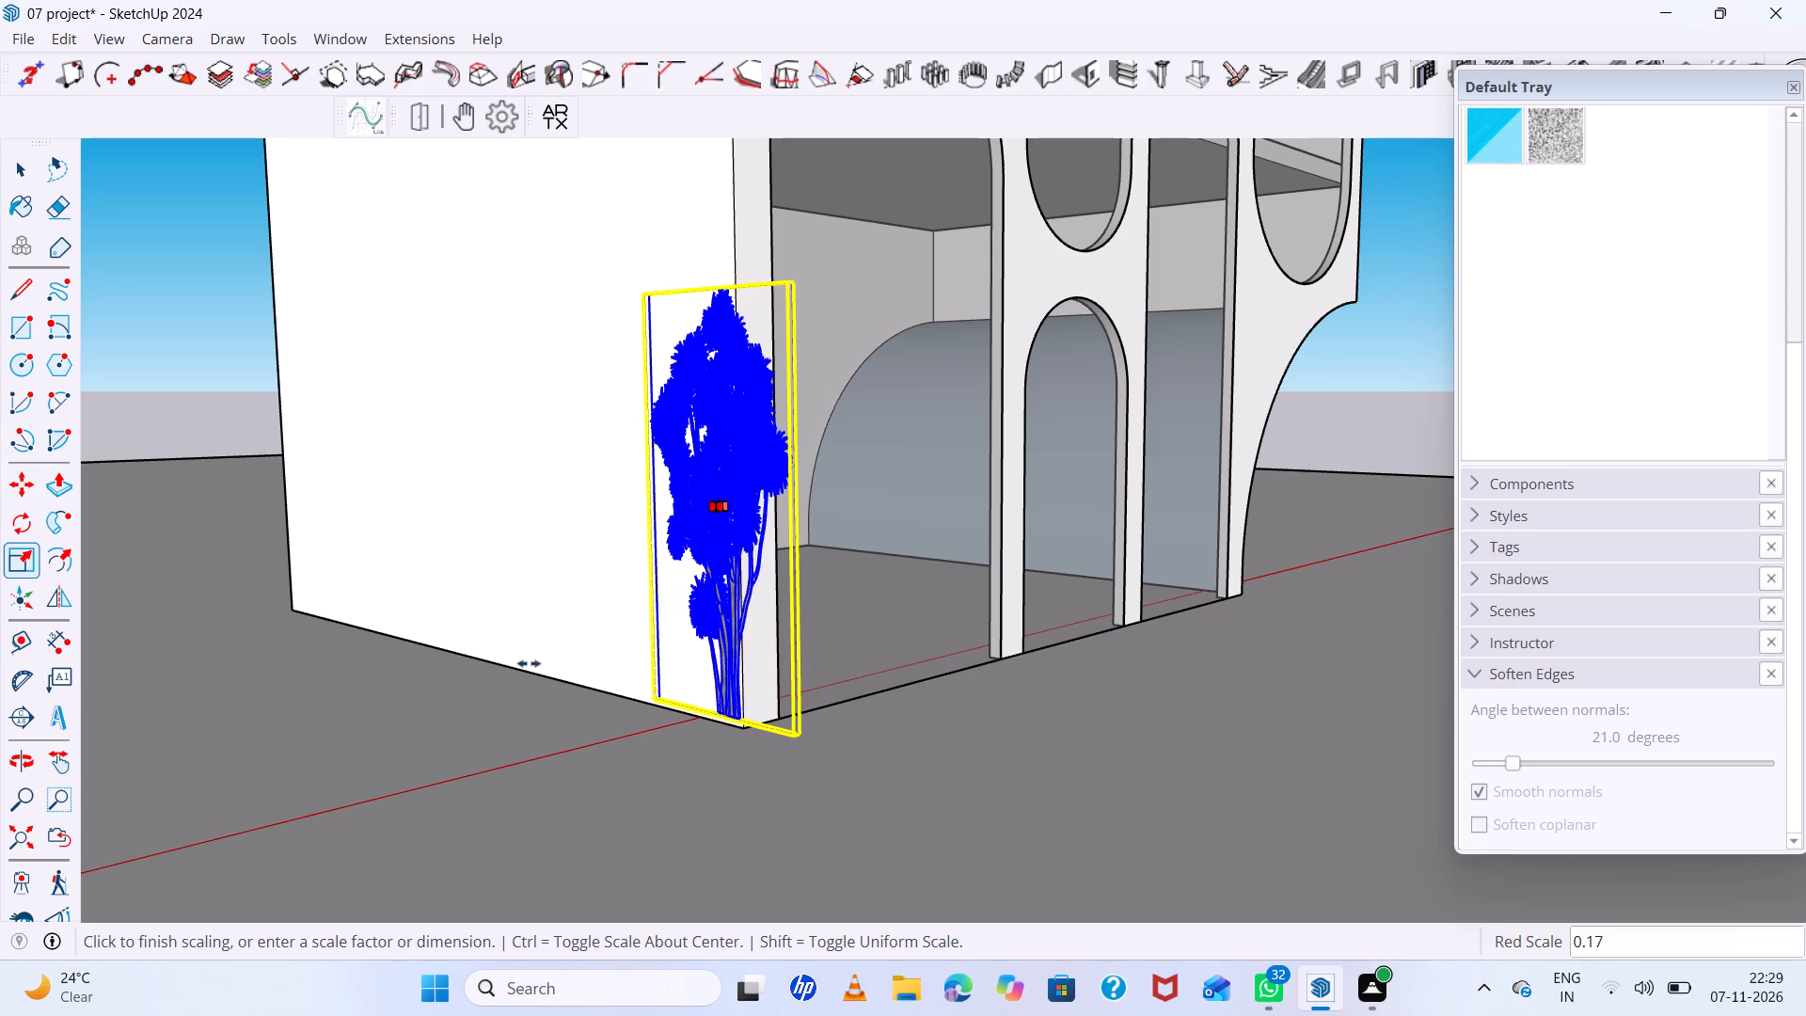
scroll(623, 624, "down", 4)
left_click(505, 669)
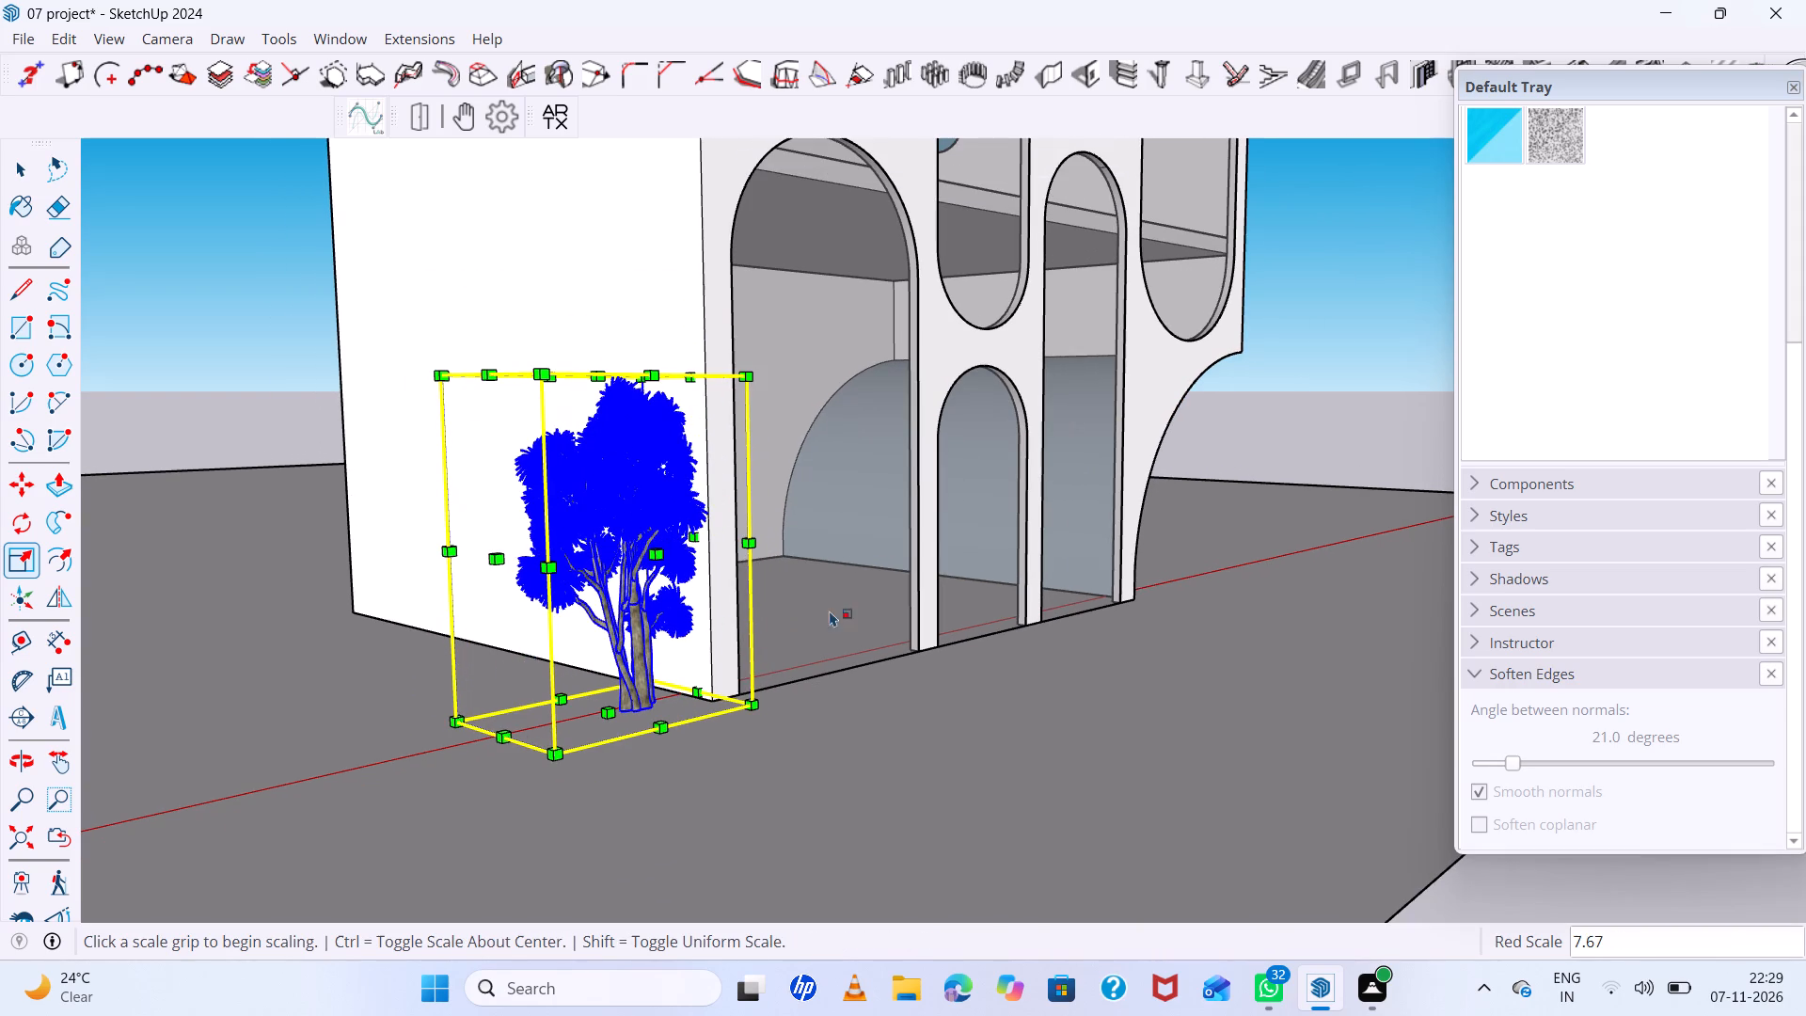
Scale the tree's depth along the green axis, then rescale it along that axis while facing the building's solid side wall.
left_click(661, 551)
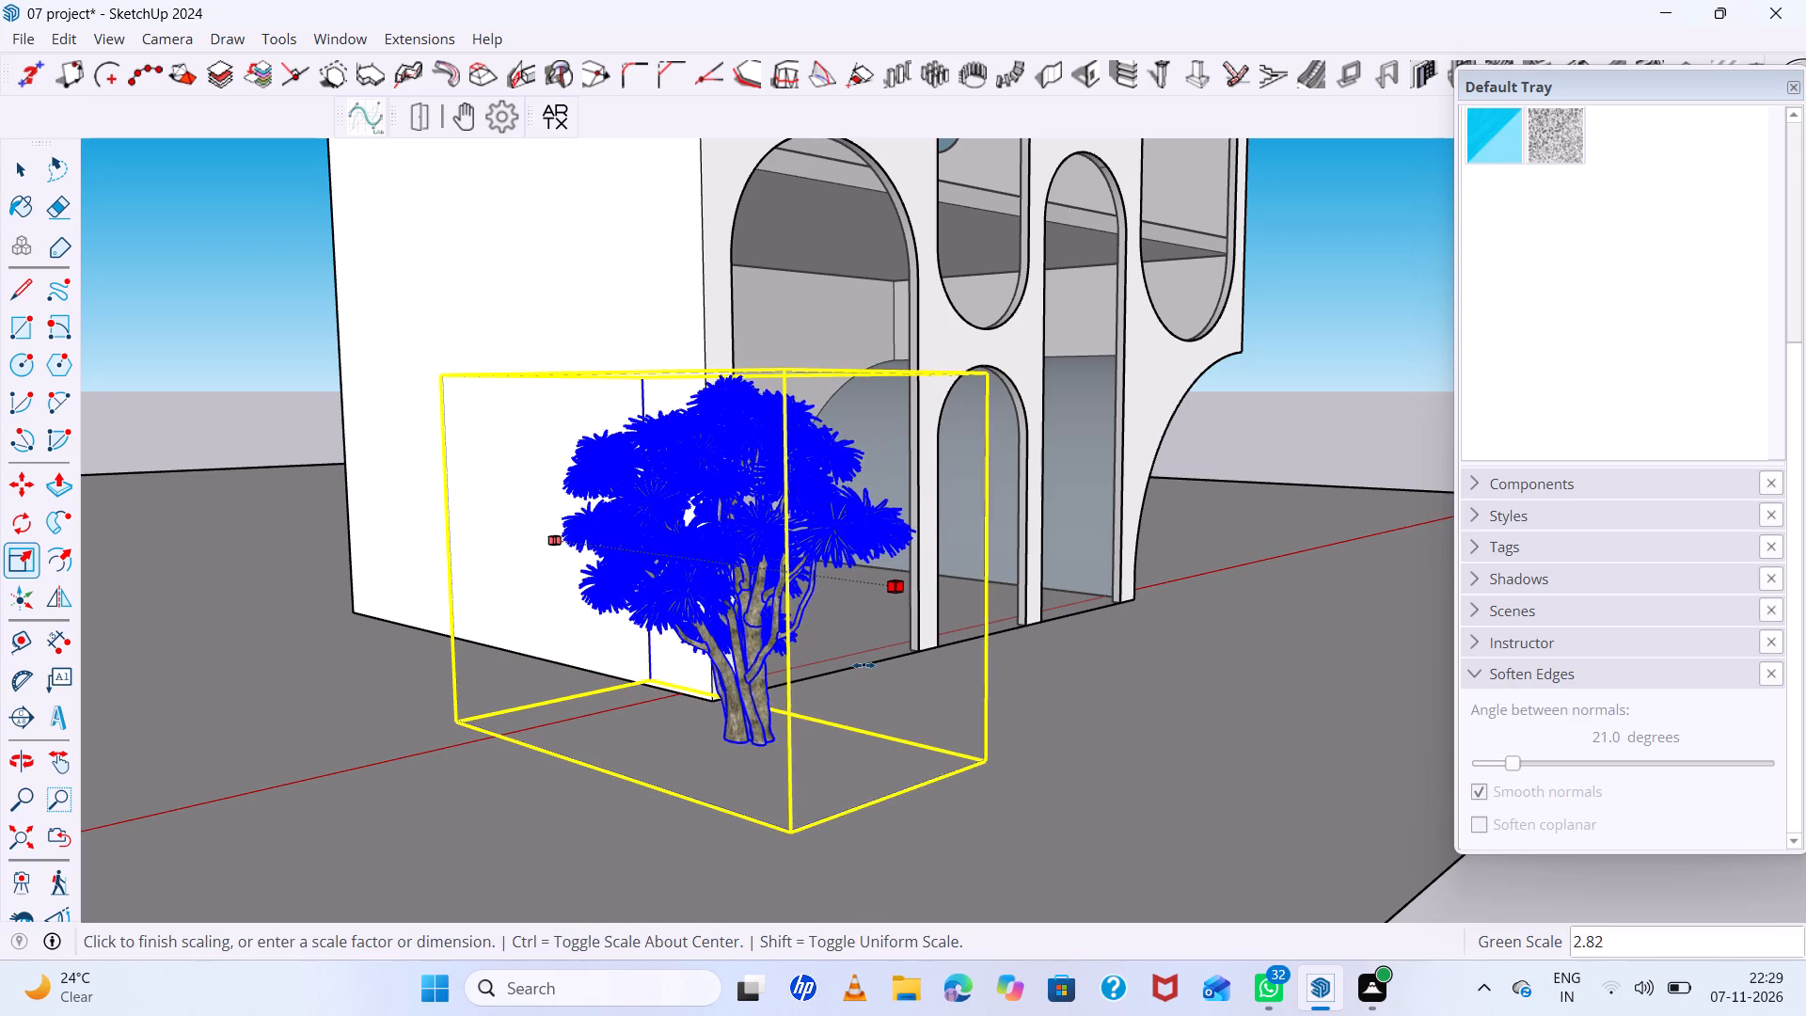
left_click(830, 642)
scroll(830, 640, "down", 5)
middle_click_drag(861, 656, 850, 656)
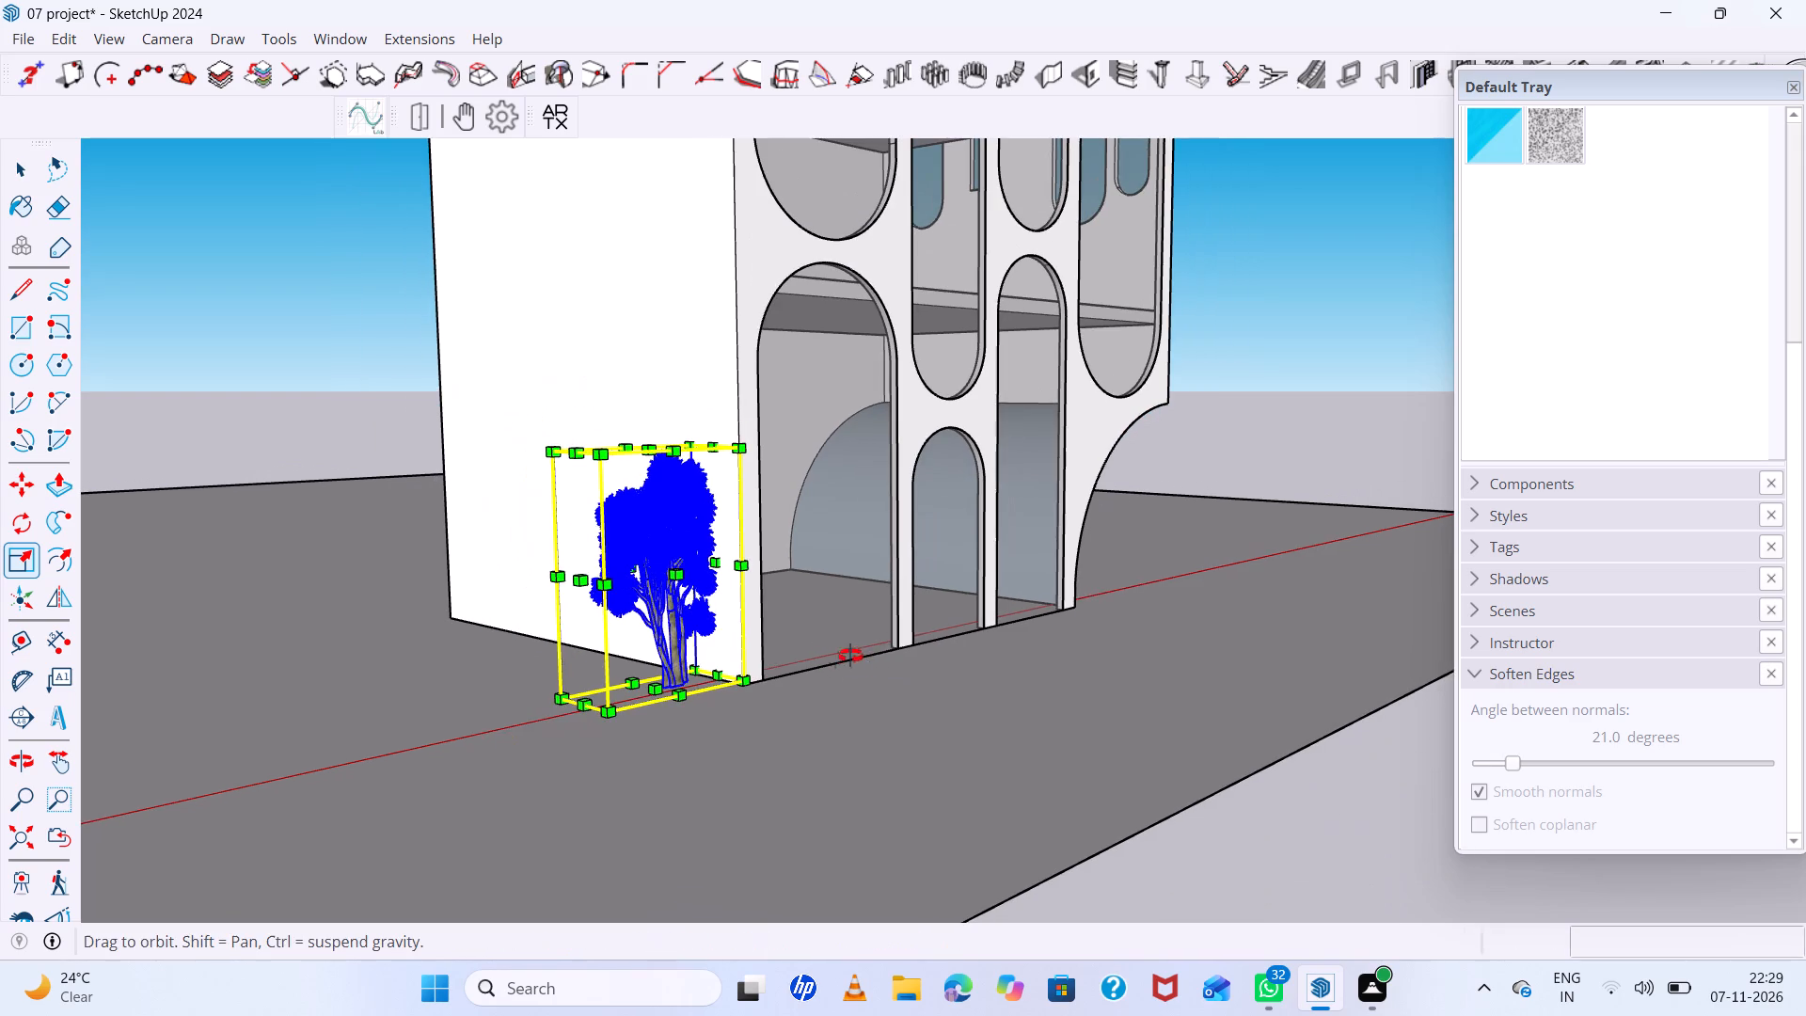
middle_click_drag(850, 656, 721, 679)
scroll(722, 667, "up", 5)
scroll(576, 540, "down", 11)
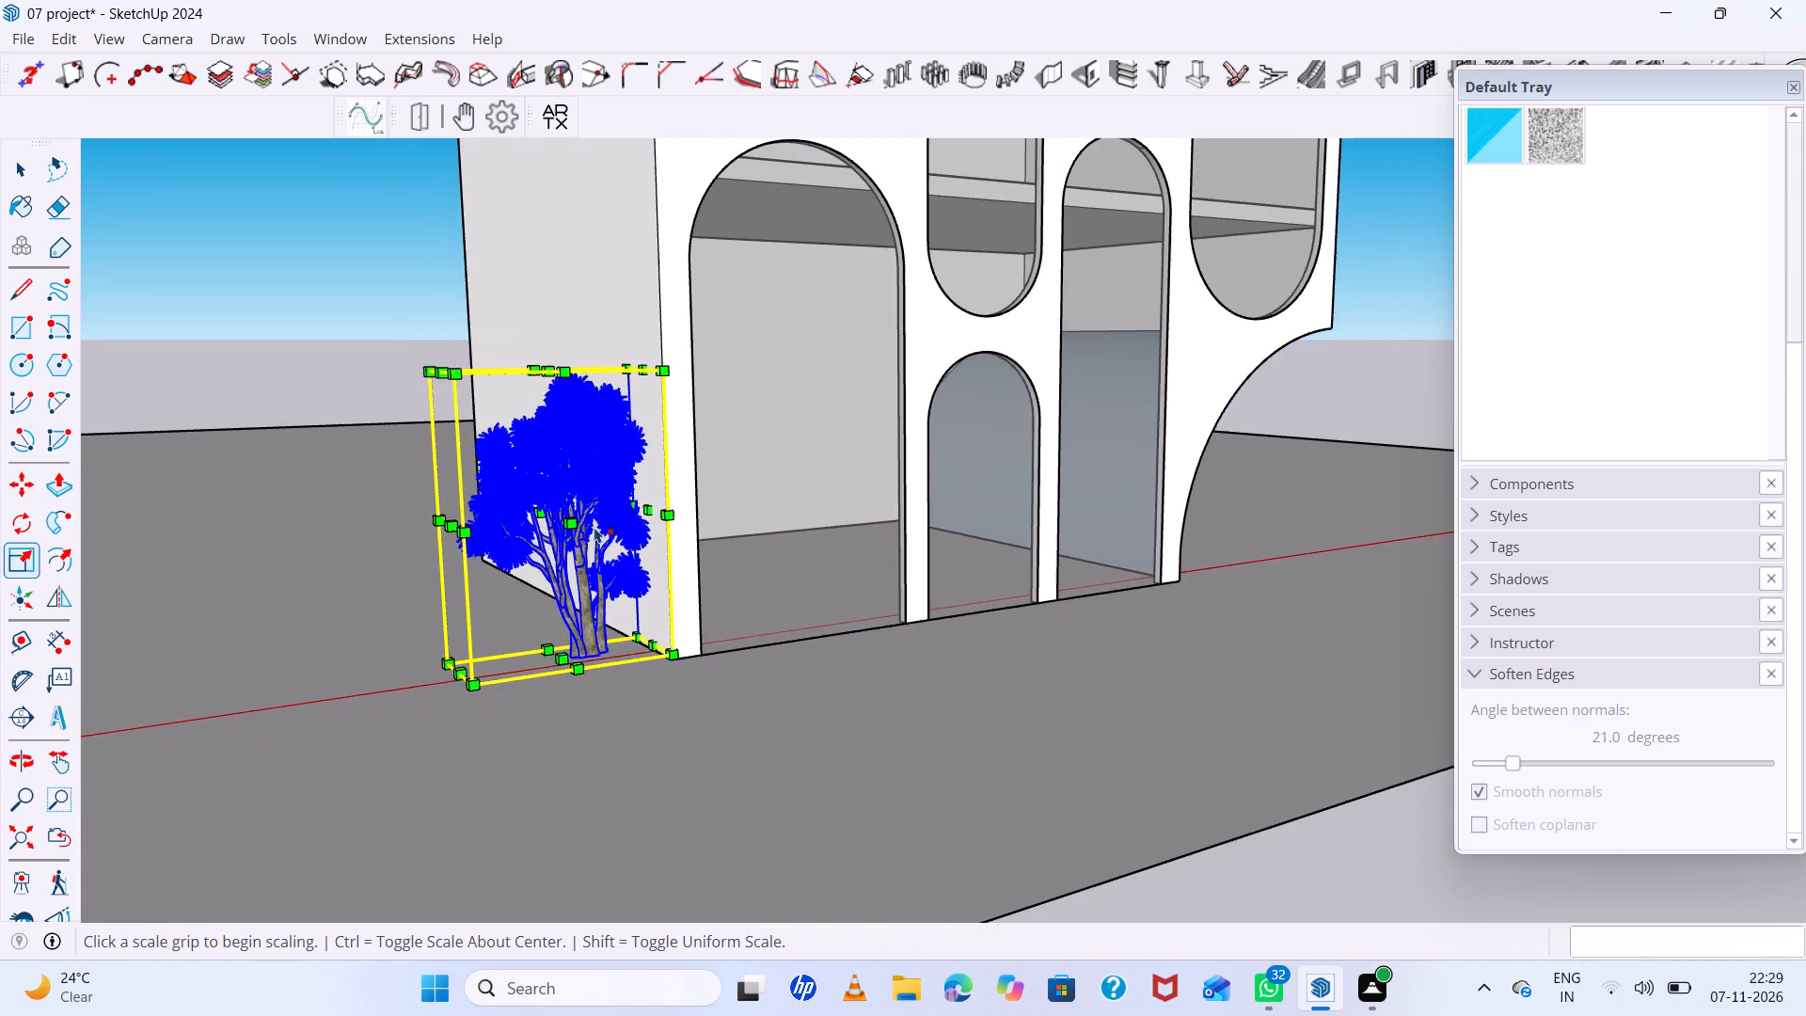
scroll(594, 527, "down", 7)
middle_click_drag(627, 545, 1139, 595)
scroll(815, 606, "up", 9)
left_click(816, 605)
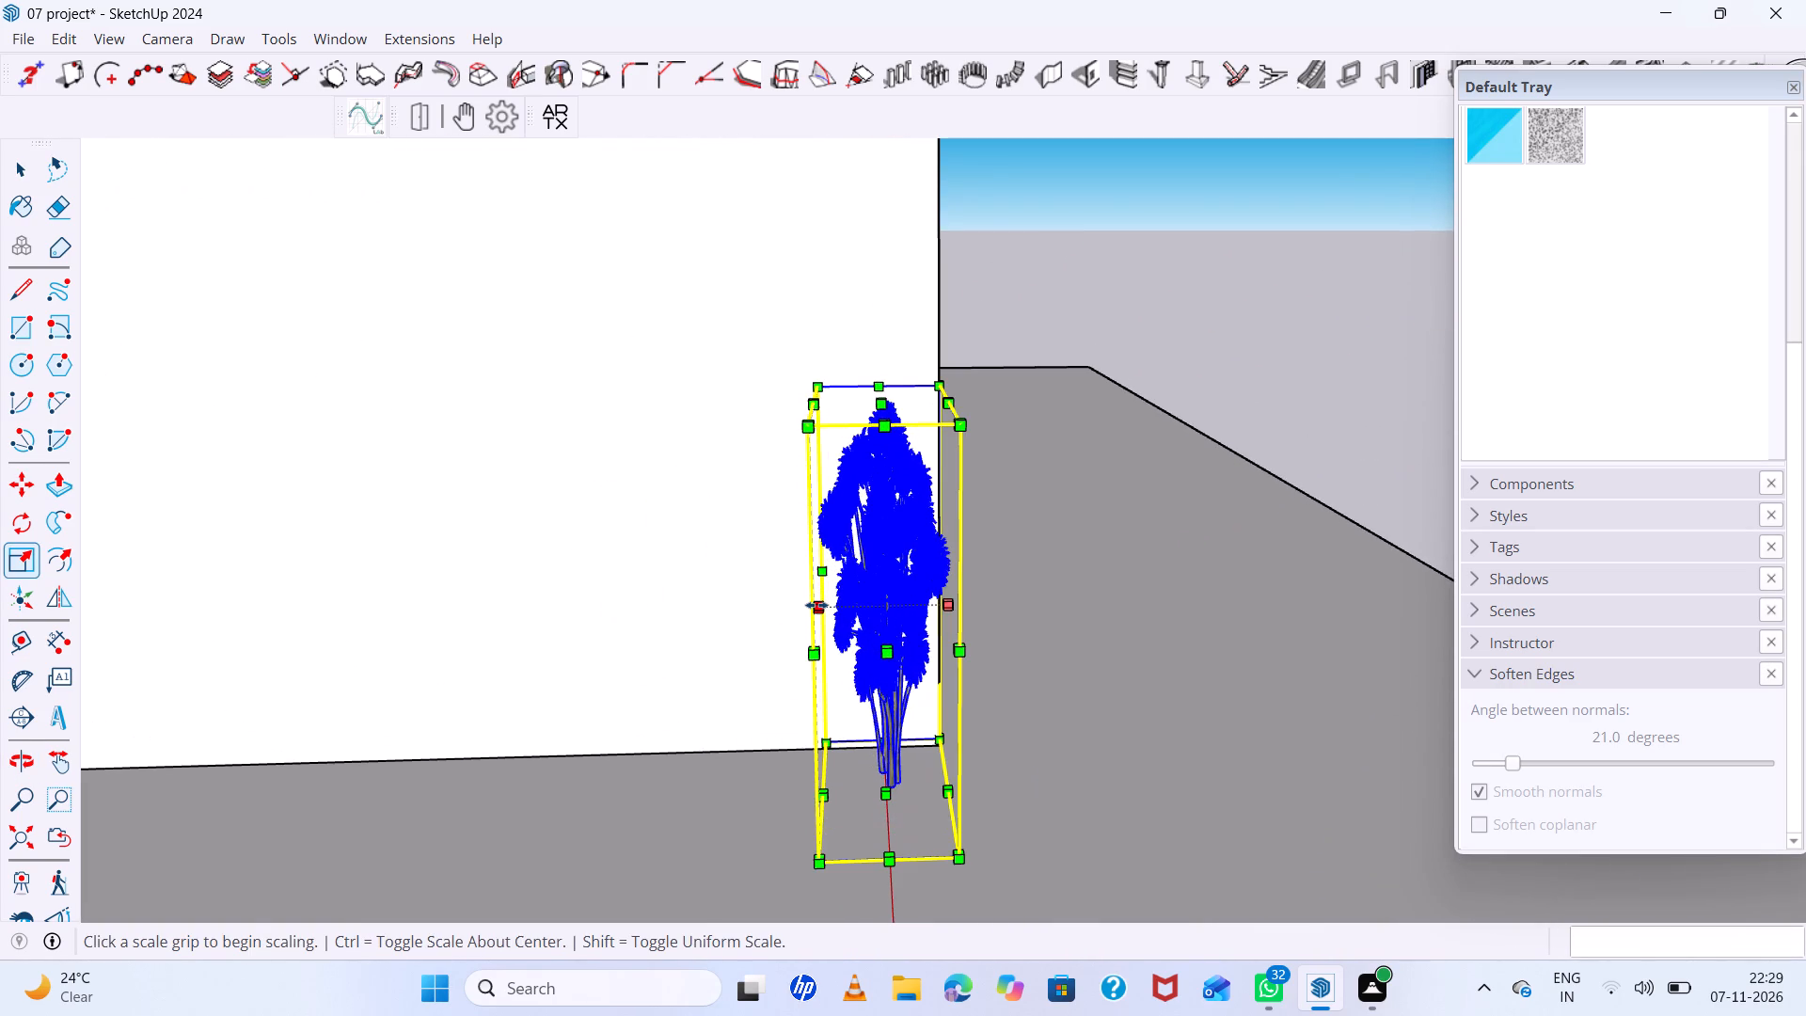
left_click(632, 593)
Move the tree by its lower front corner, slightly forward from the building's front corner.
scroll(730, 627, "down", 13)
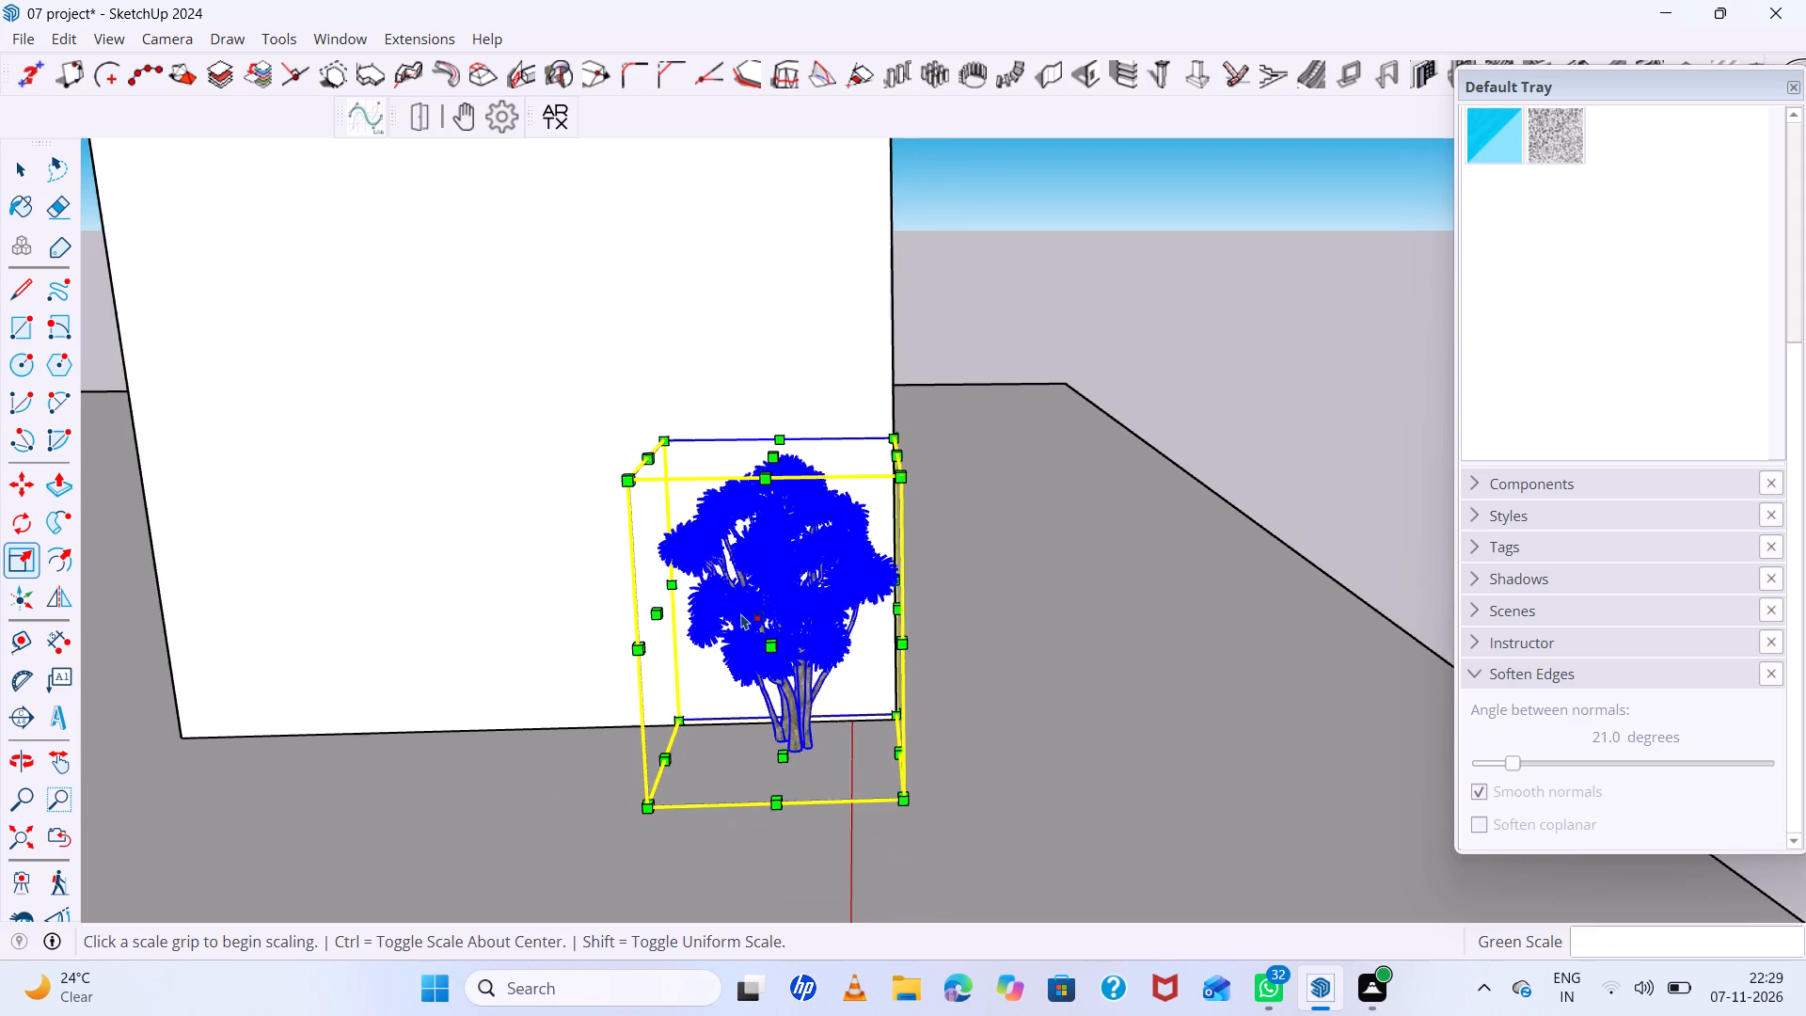
scroll(743, 612, "down", 6)
middle_click_drag(876, 668, 416, 589)
scroll(677, 573, "up", 2)
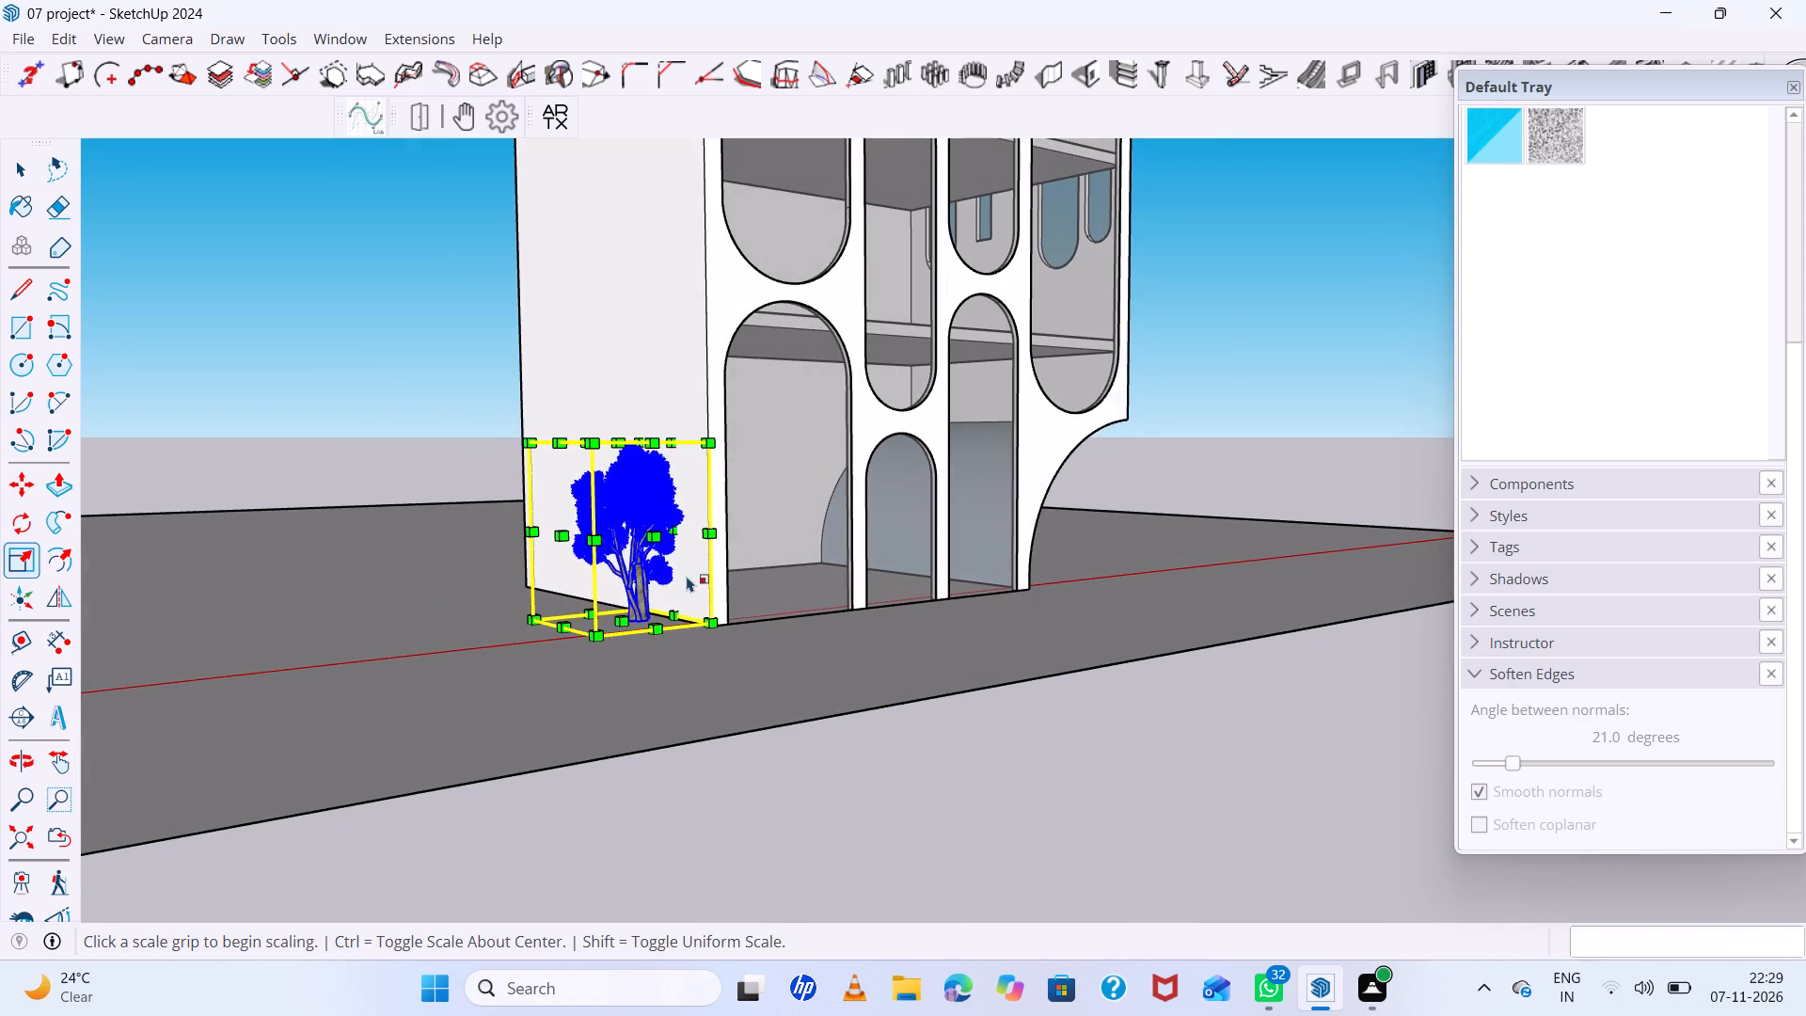
scroll(687, 576, "up", 7)
middle_click_drag(704, 628, 547, 639)
scroll(575, 638, "down", 4)
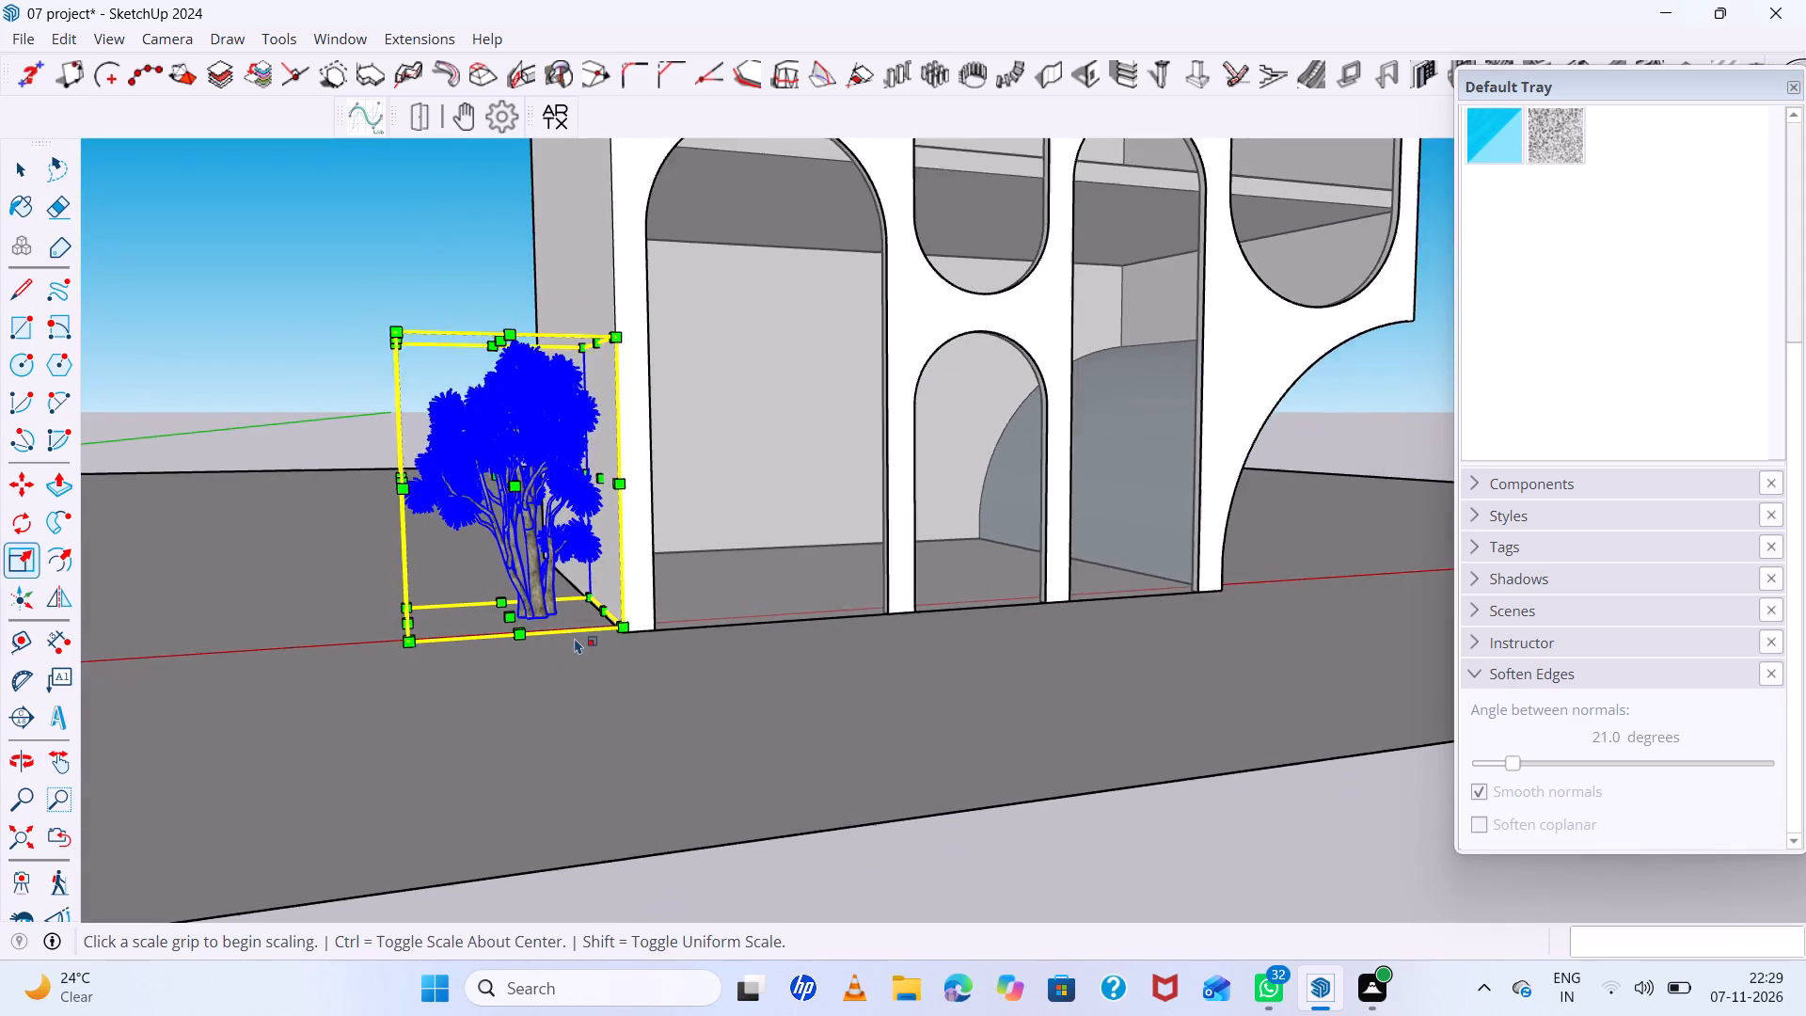
scroll(575, 638, "down", 2)
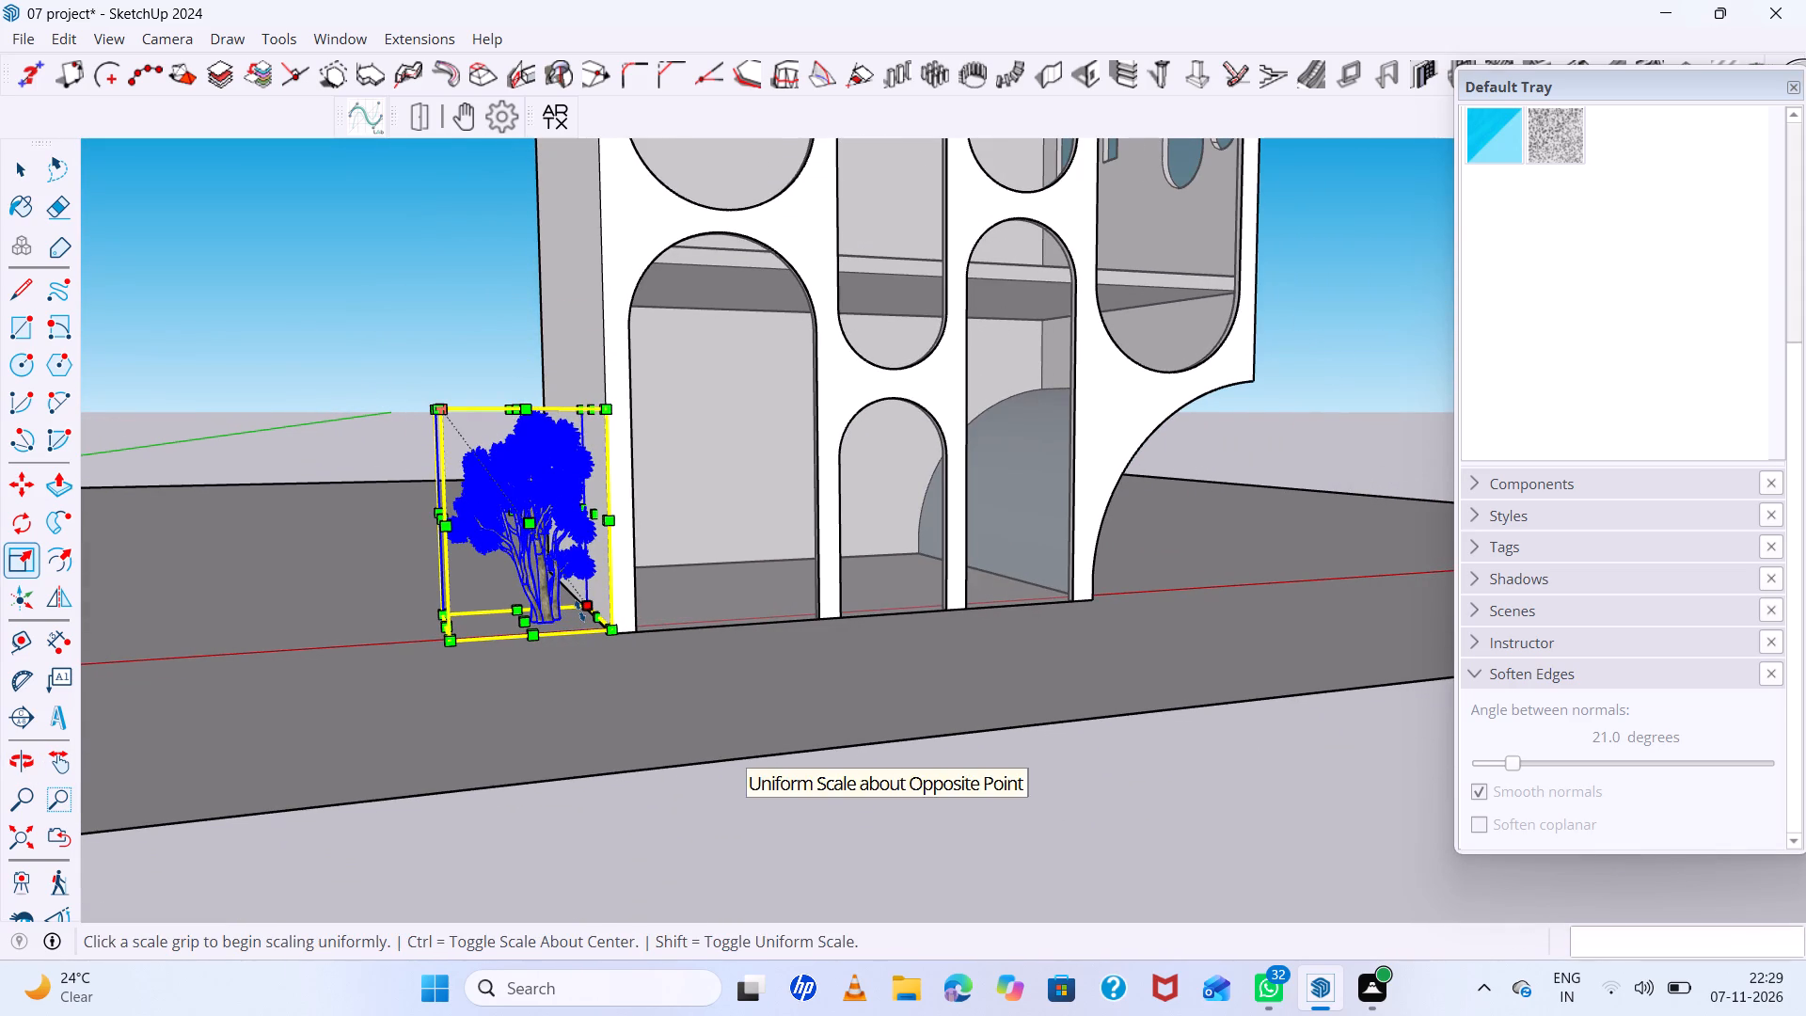
key("n")
key("m")
double_click(615, 635)
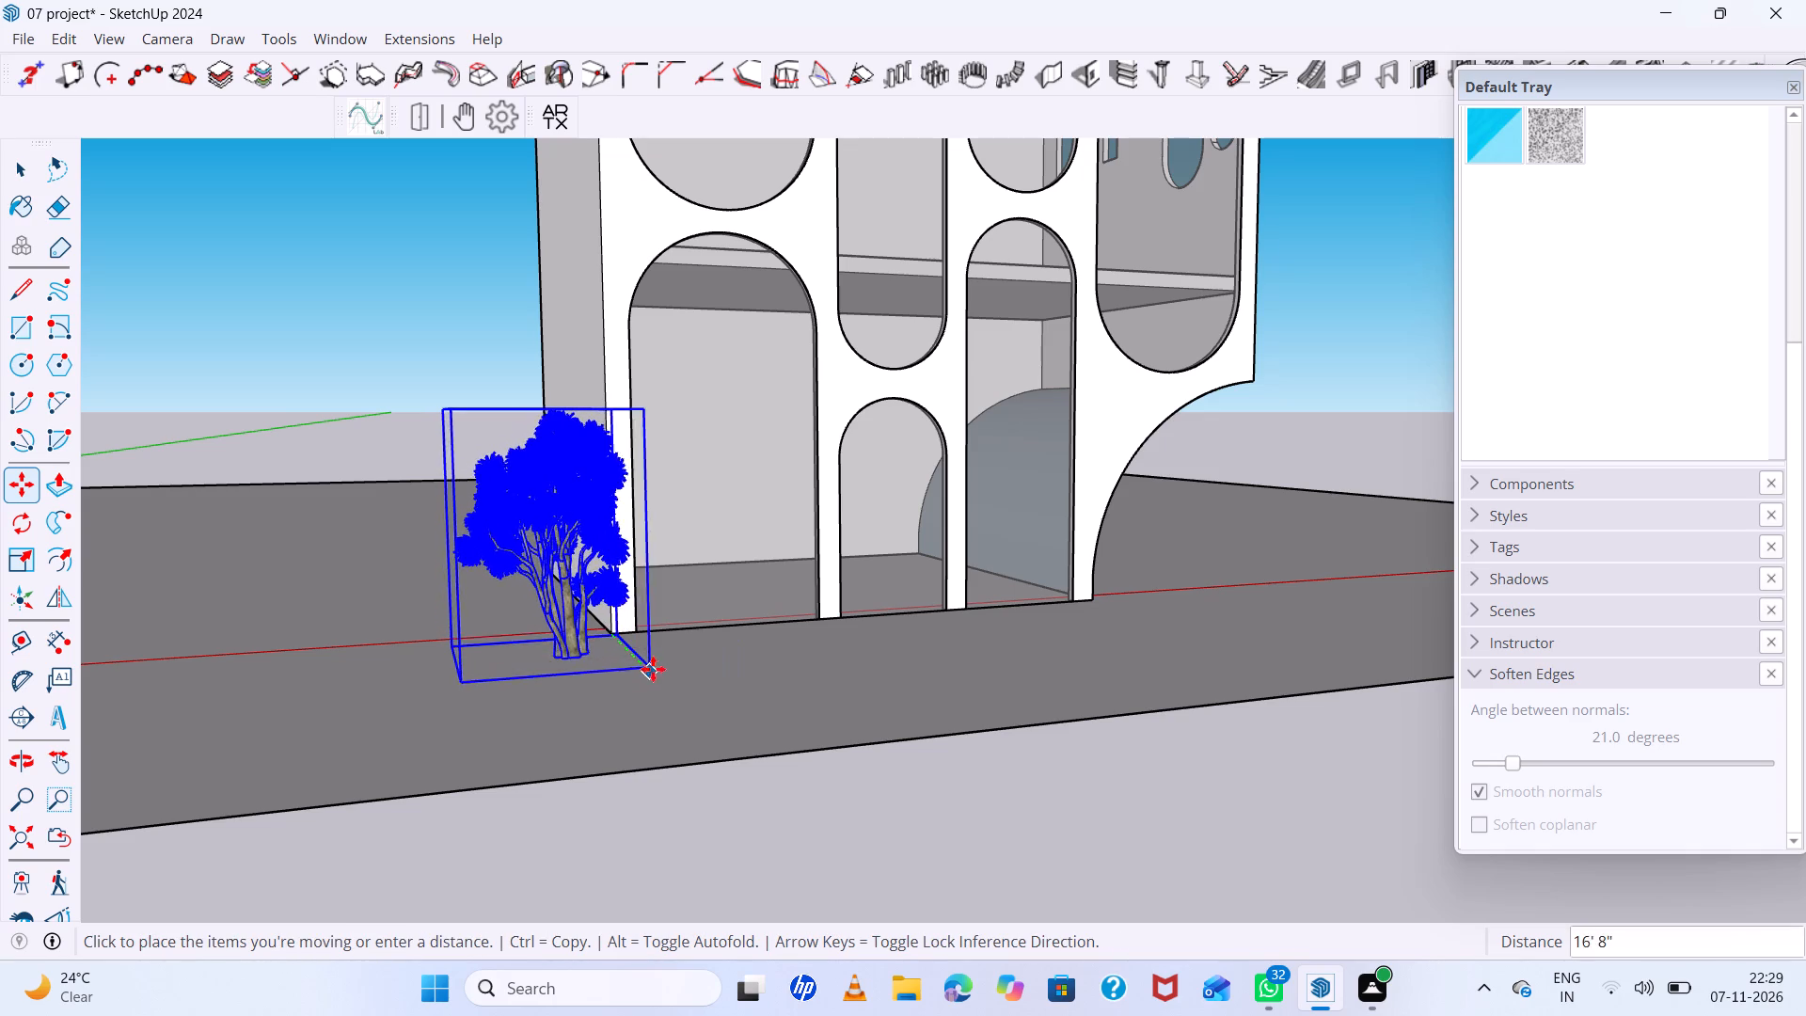
double_click(638, 650)
Reposition the tree by about 5' 1" beside the building's front corner, clear of the first arched opening.
scroll(568, 596, "up", 6)
middle_click_drag(696, 637, 452, 673)
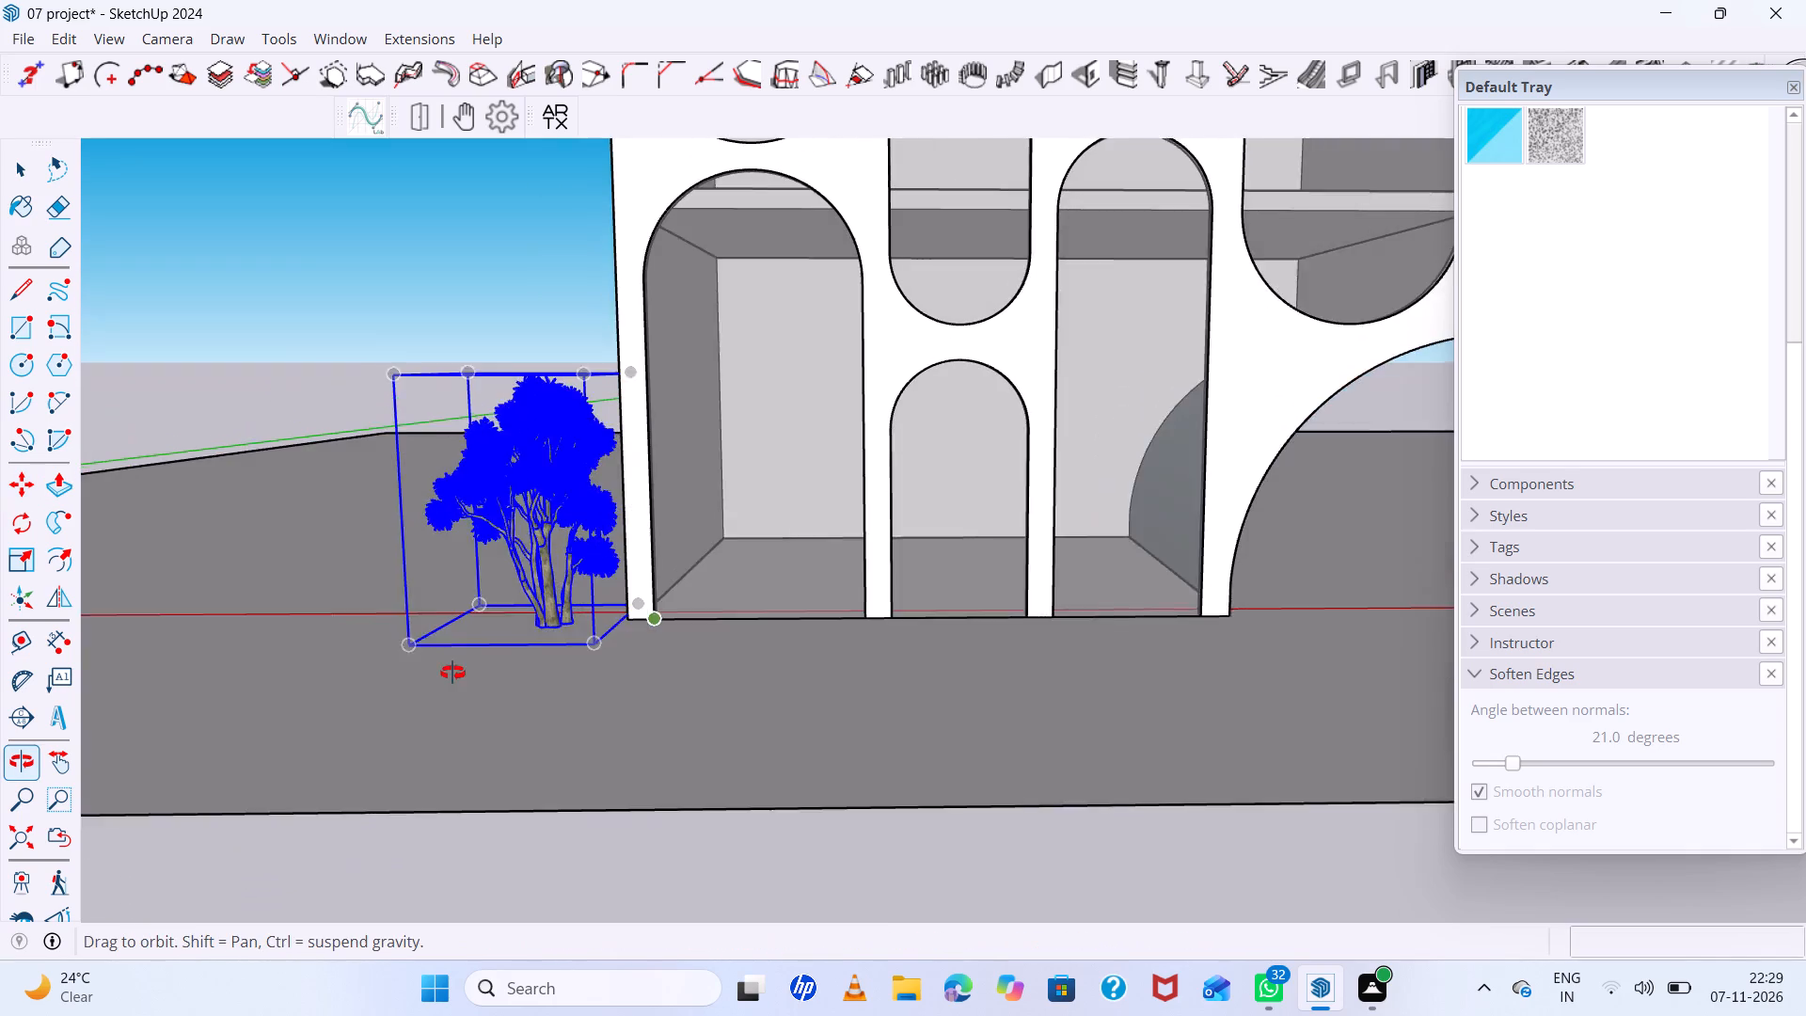
middle_click_drag(452, 673, 443, 675)
scroll(568, 579, "up", 6)
double_click(569, 595)
left_click(596, 560)
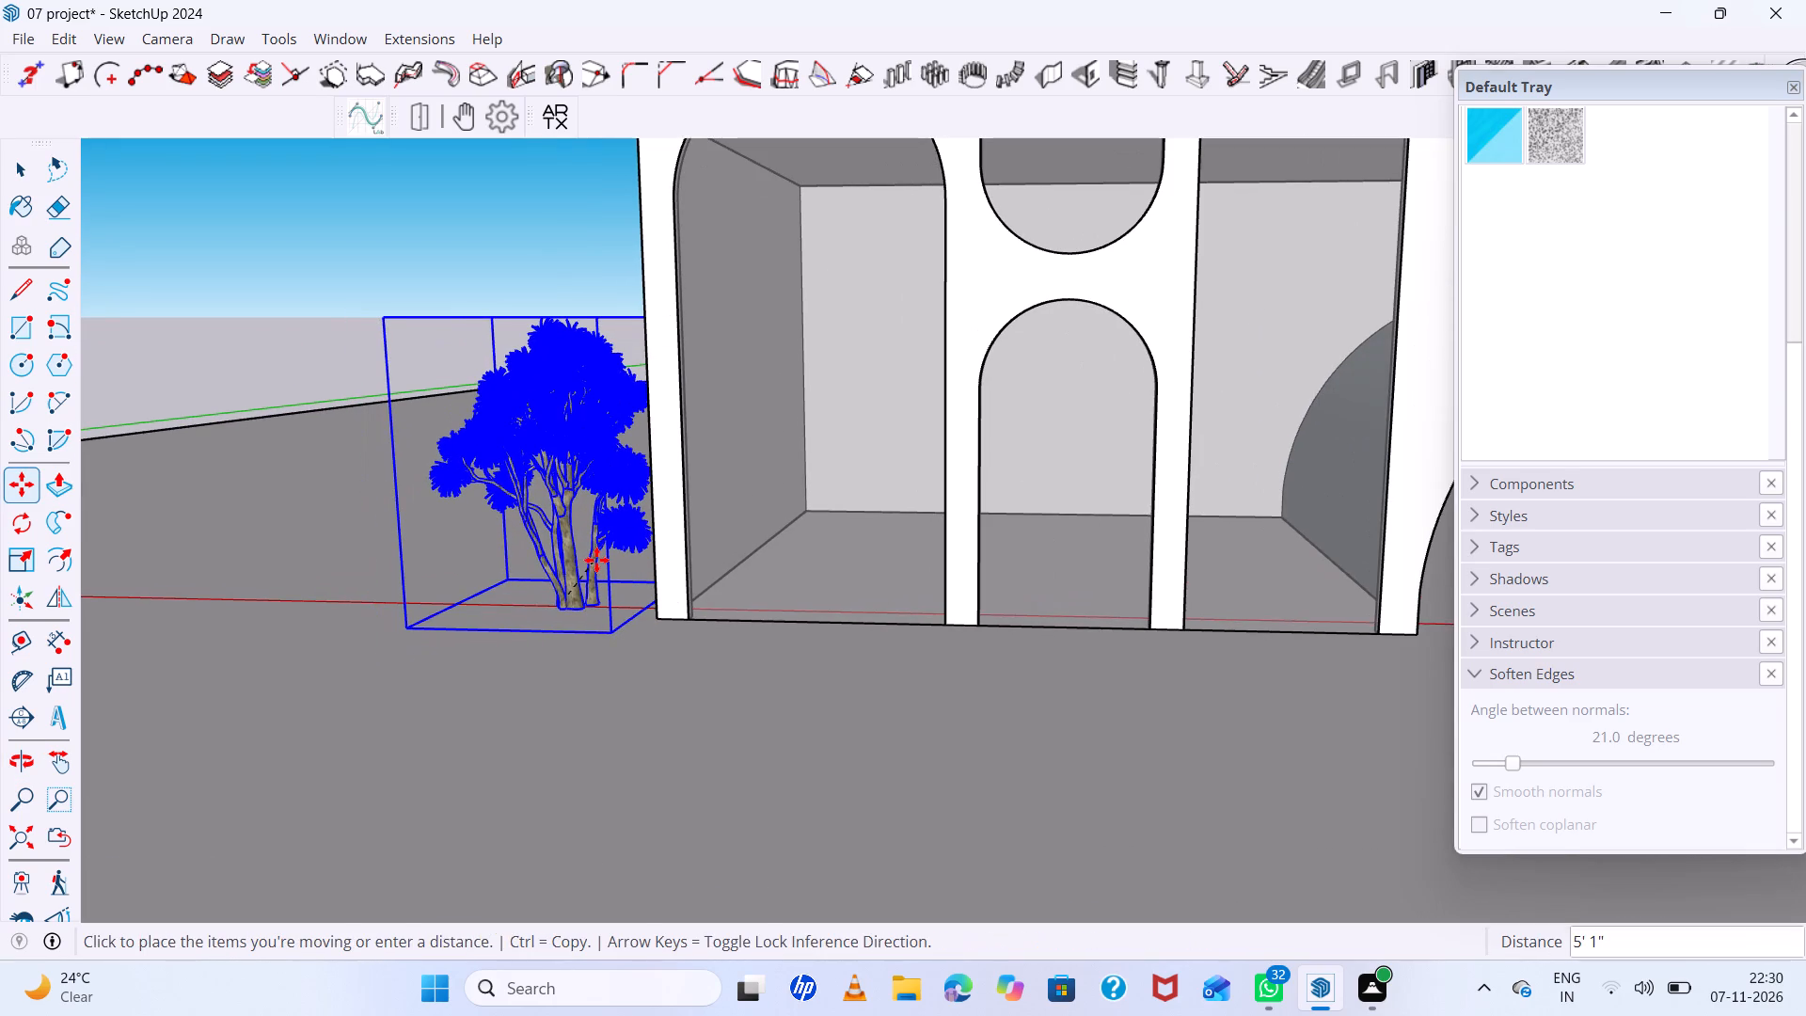
Scale the tree's height along the blue axis by about 1.86.
scroll(558, 569, "down", 6)
middle_click_drag(580, 578, 704, 664)
scroll(715, 645, "down", 12)
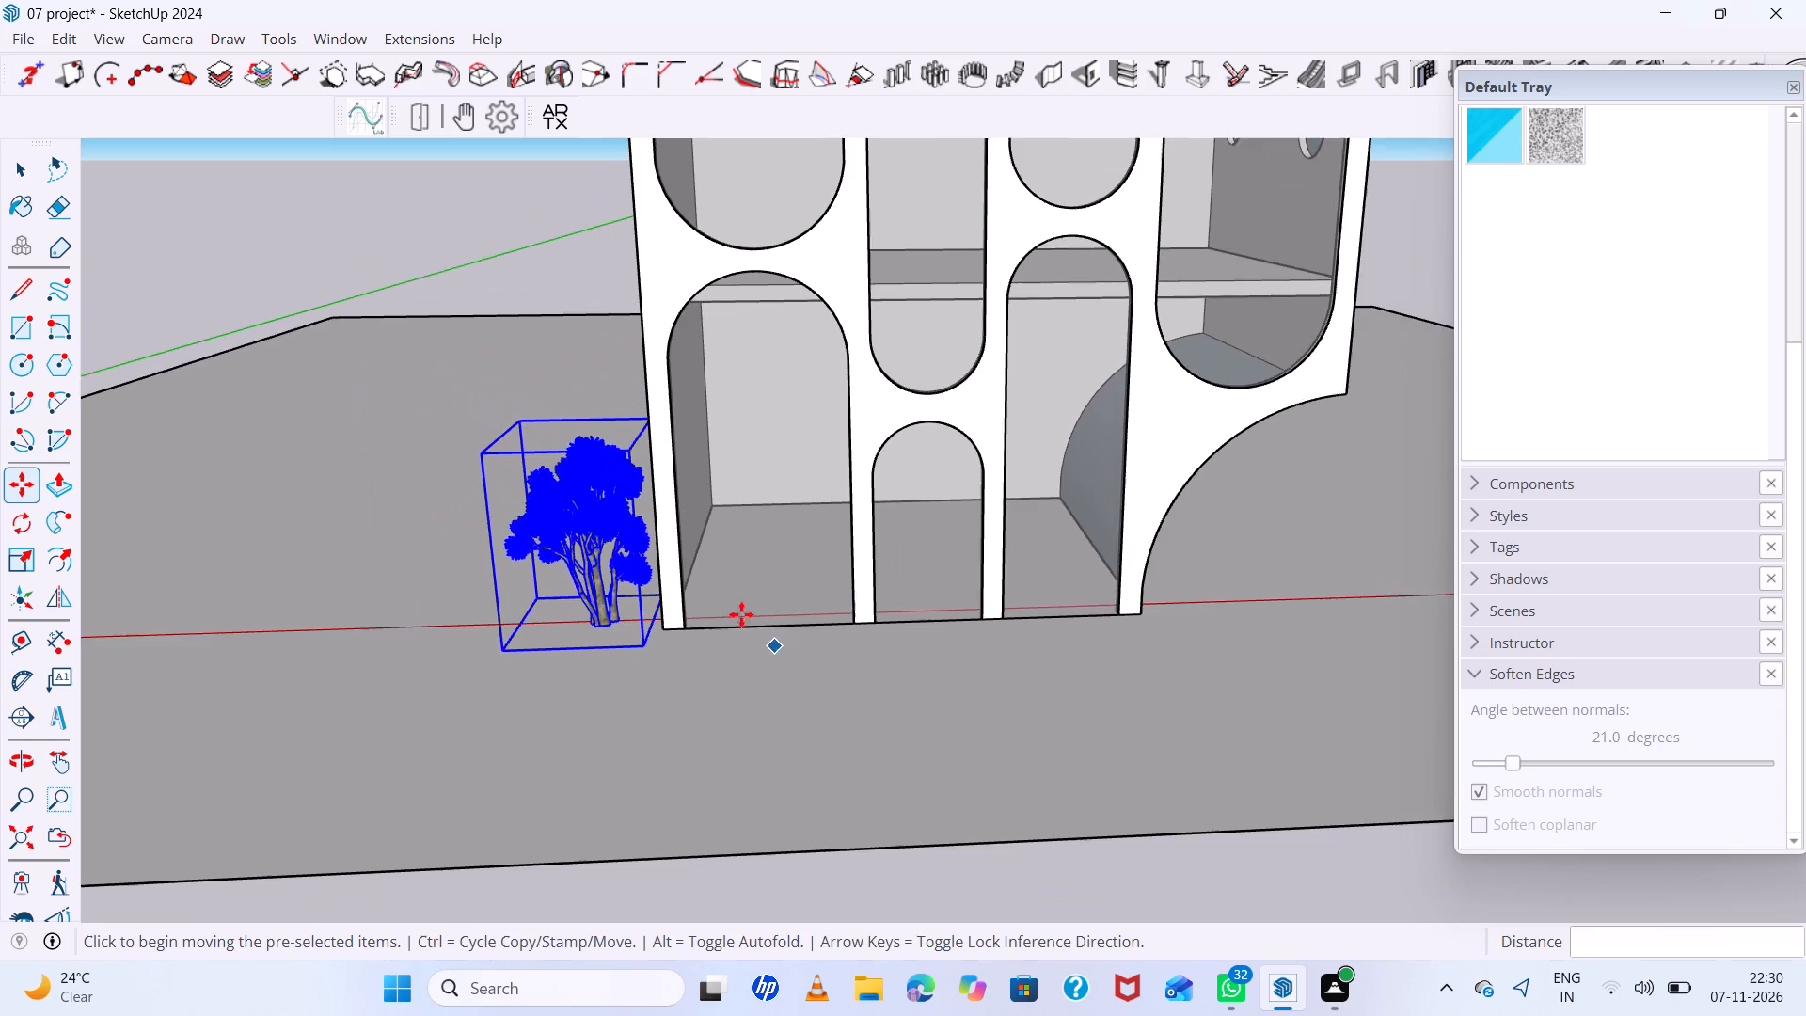
key("s")
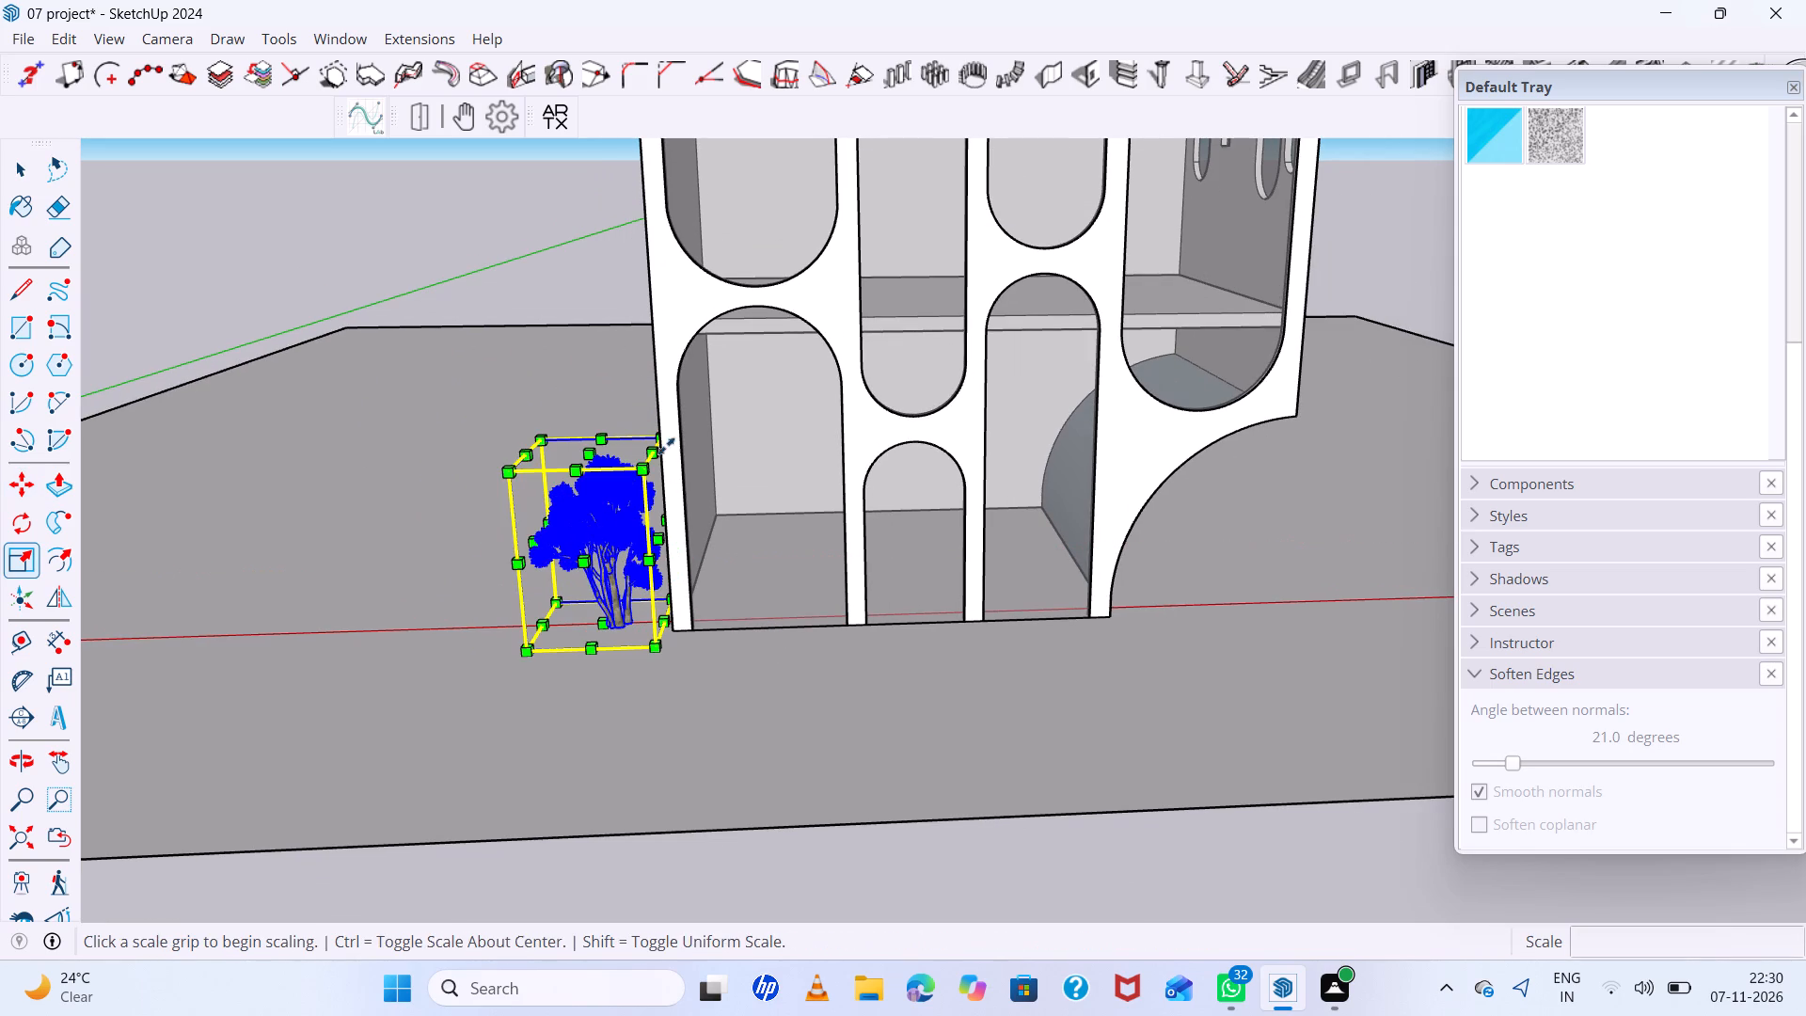
left_click(590, 445)
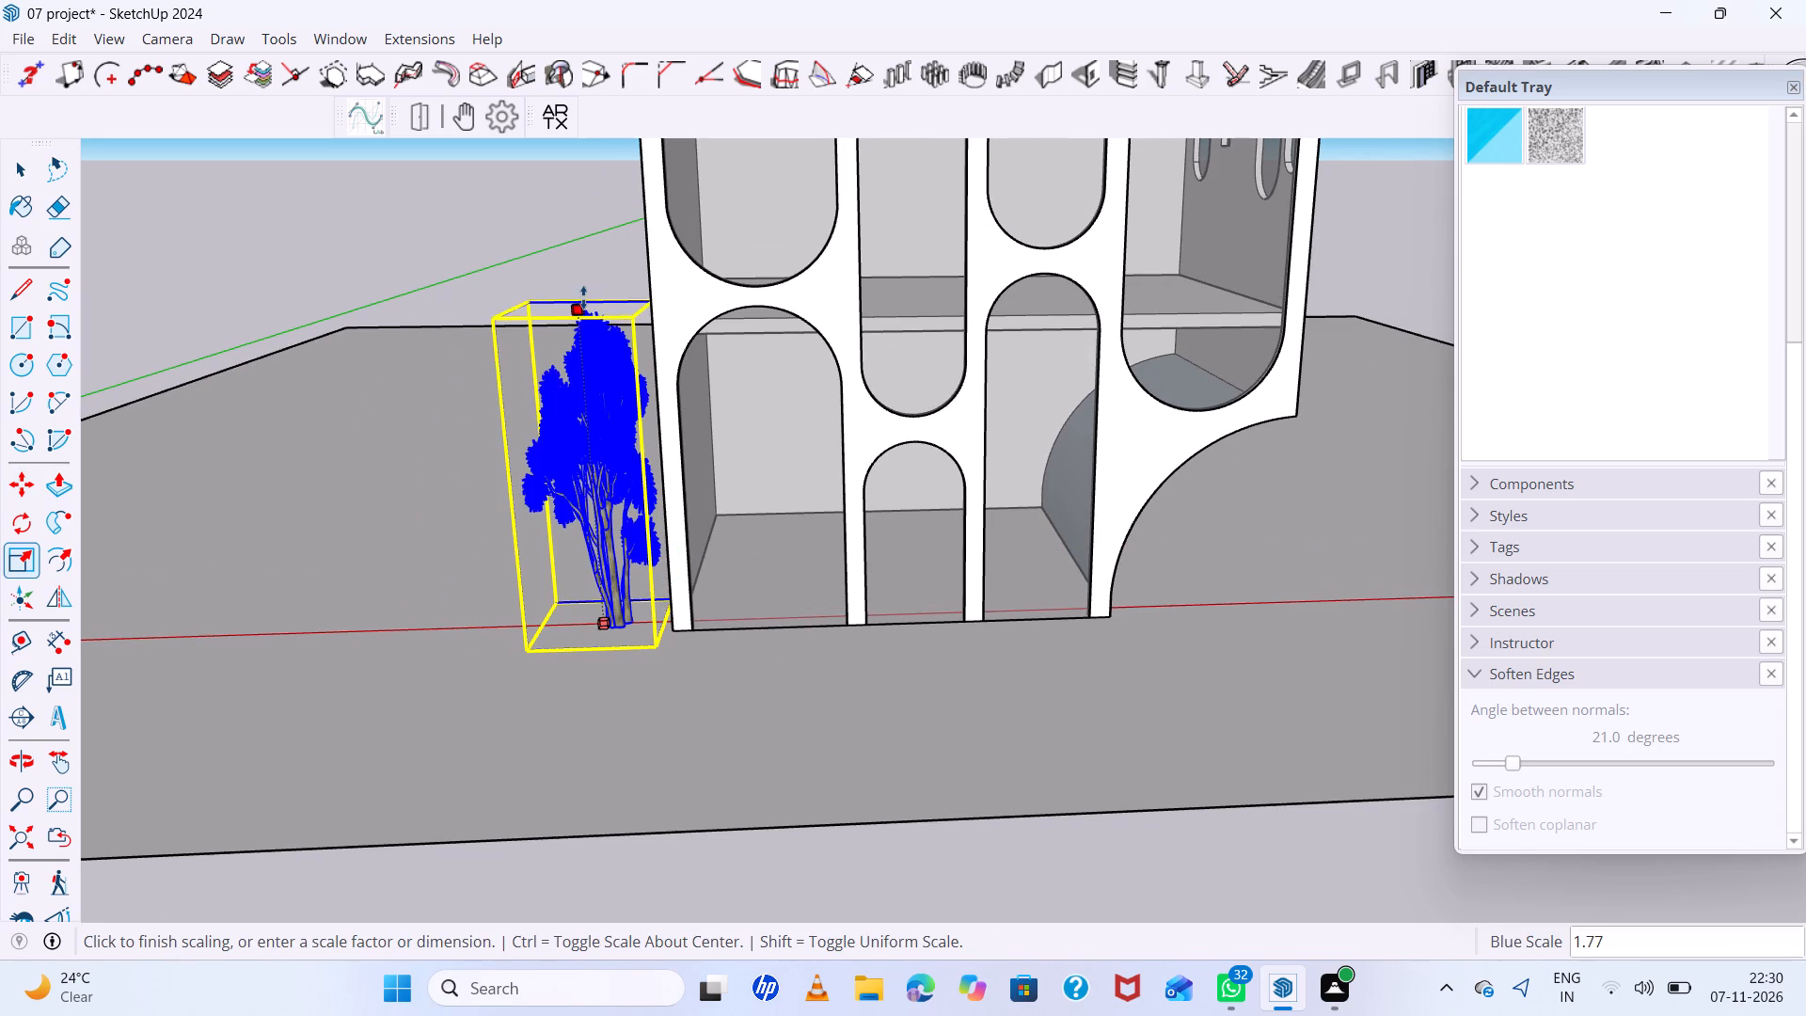
left_click(584, 296)
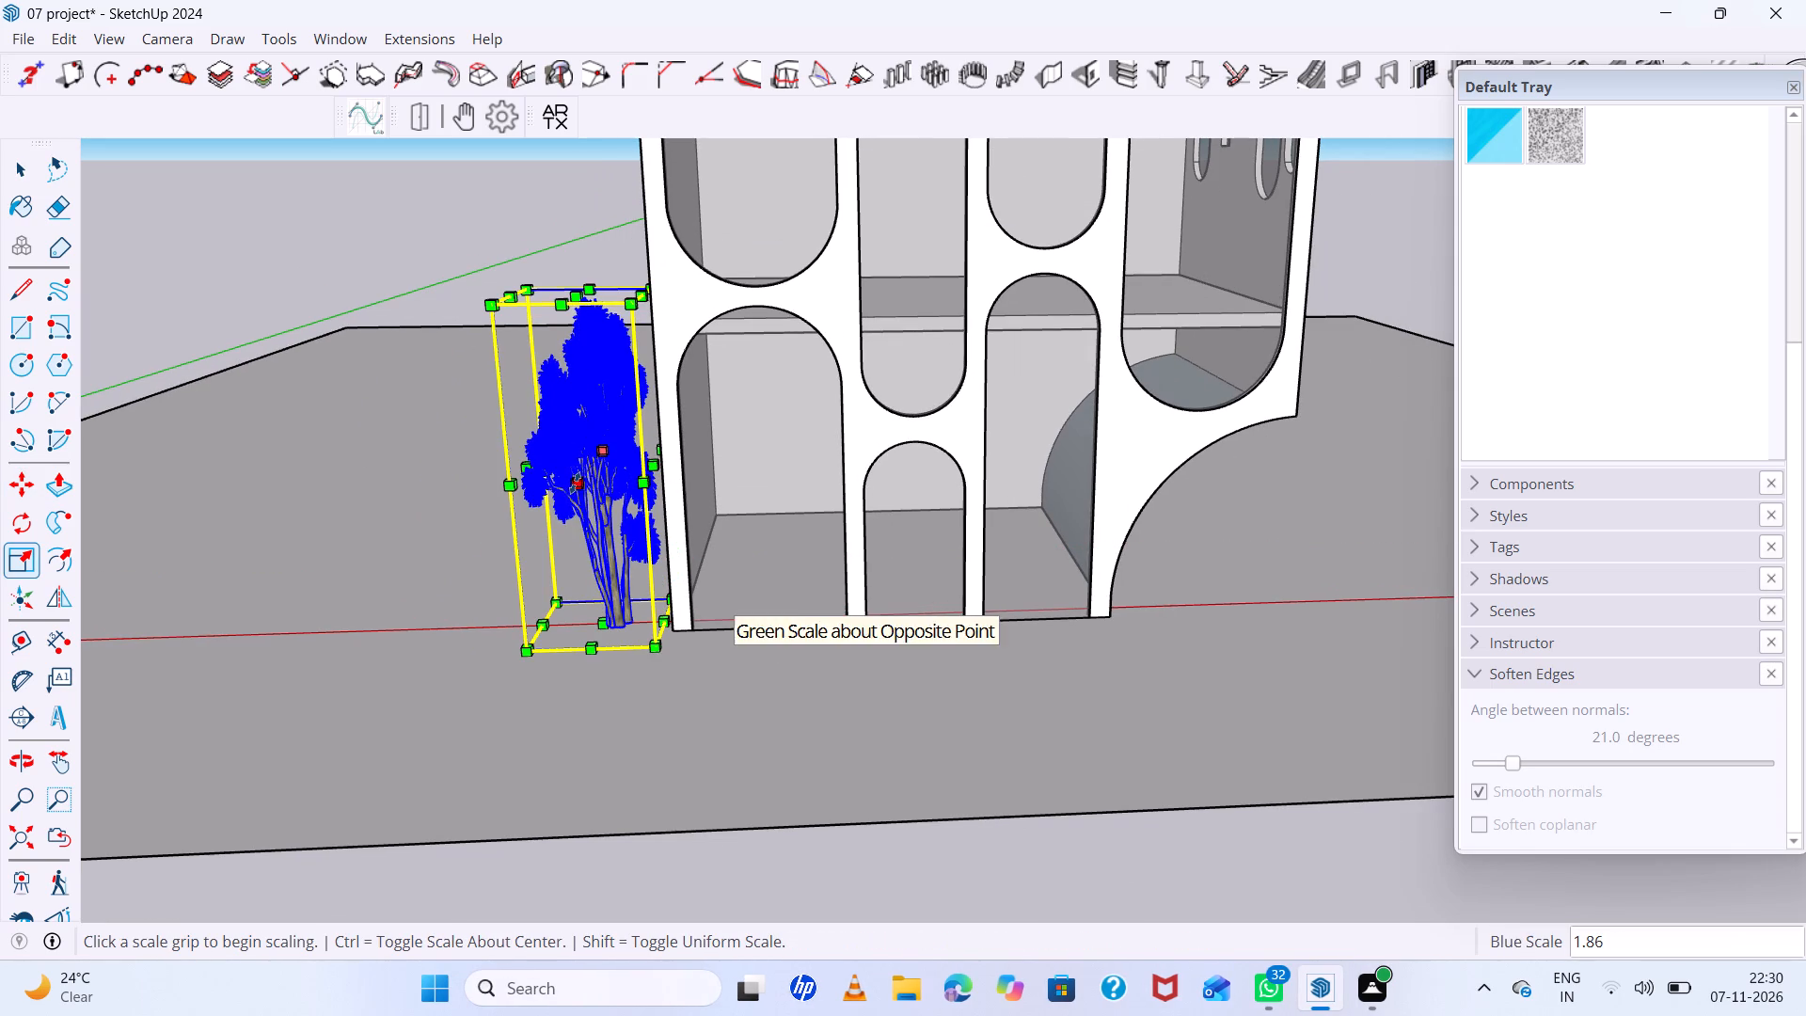
Scale the tree's width along the red axis by about 1.85, extending it away from the building, and deselect the tree.
left_click(520, 467)
left_click(419, 458)
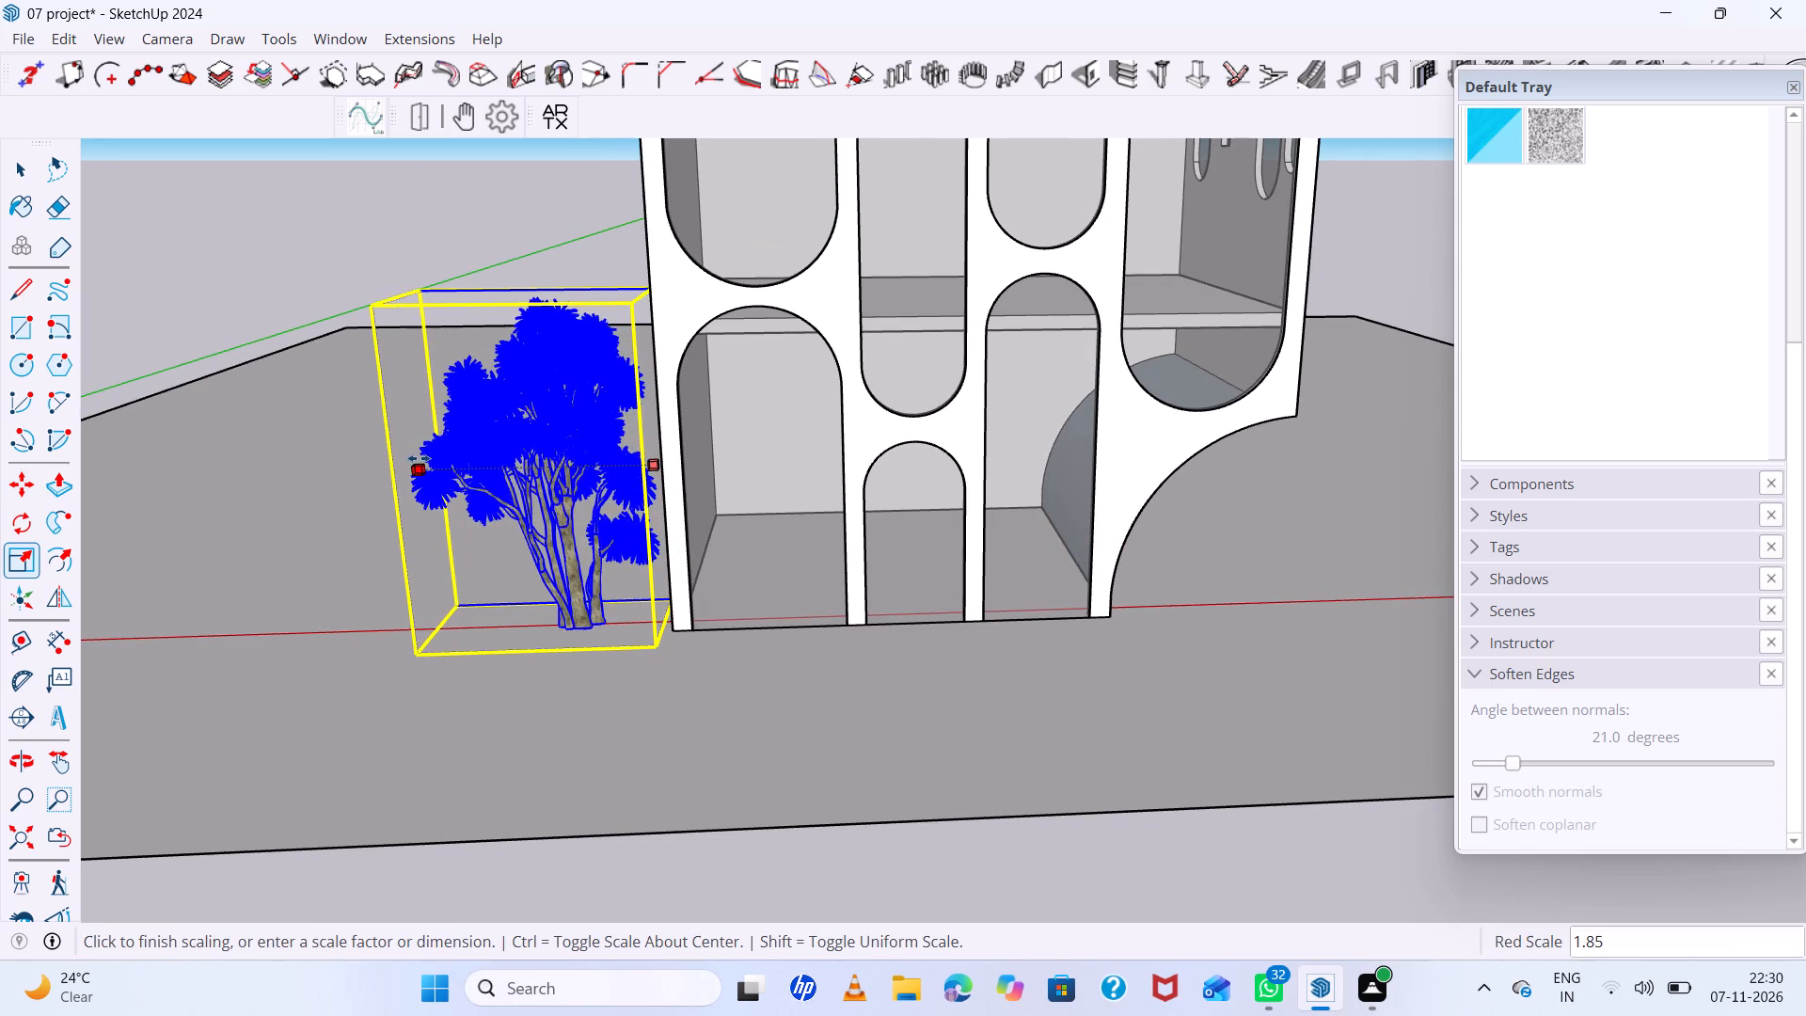
scroll(580, 538, "down", 6)
middle_click_drag(668, 584, 677, 598)
key("space")
left_click(825, 675)
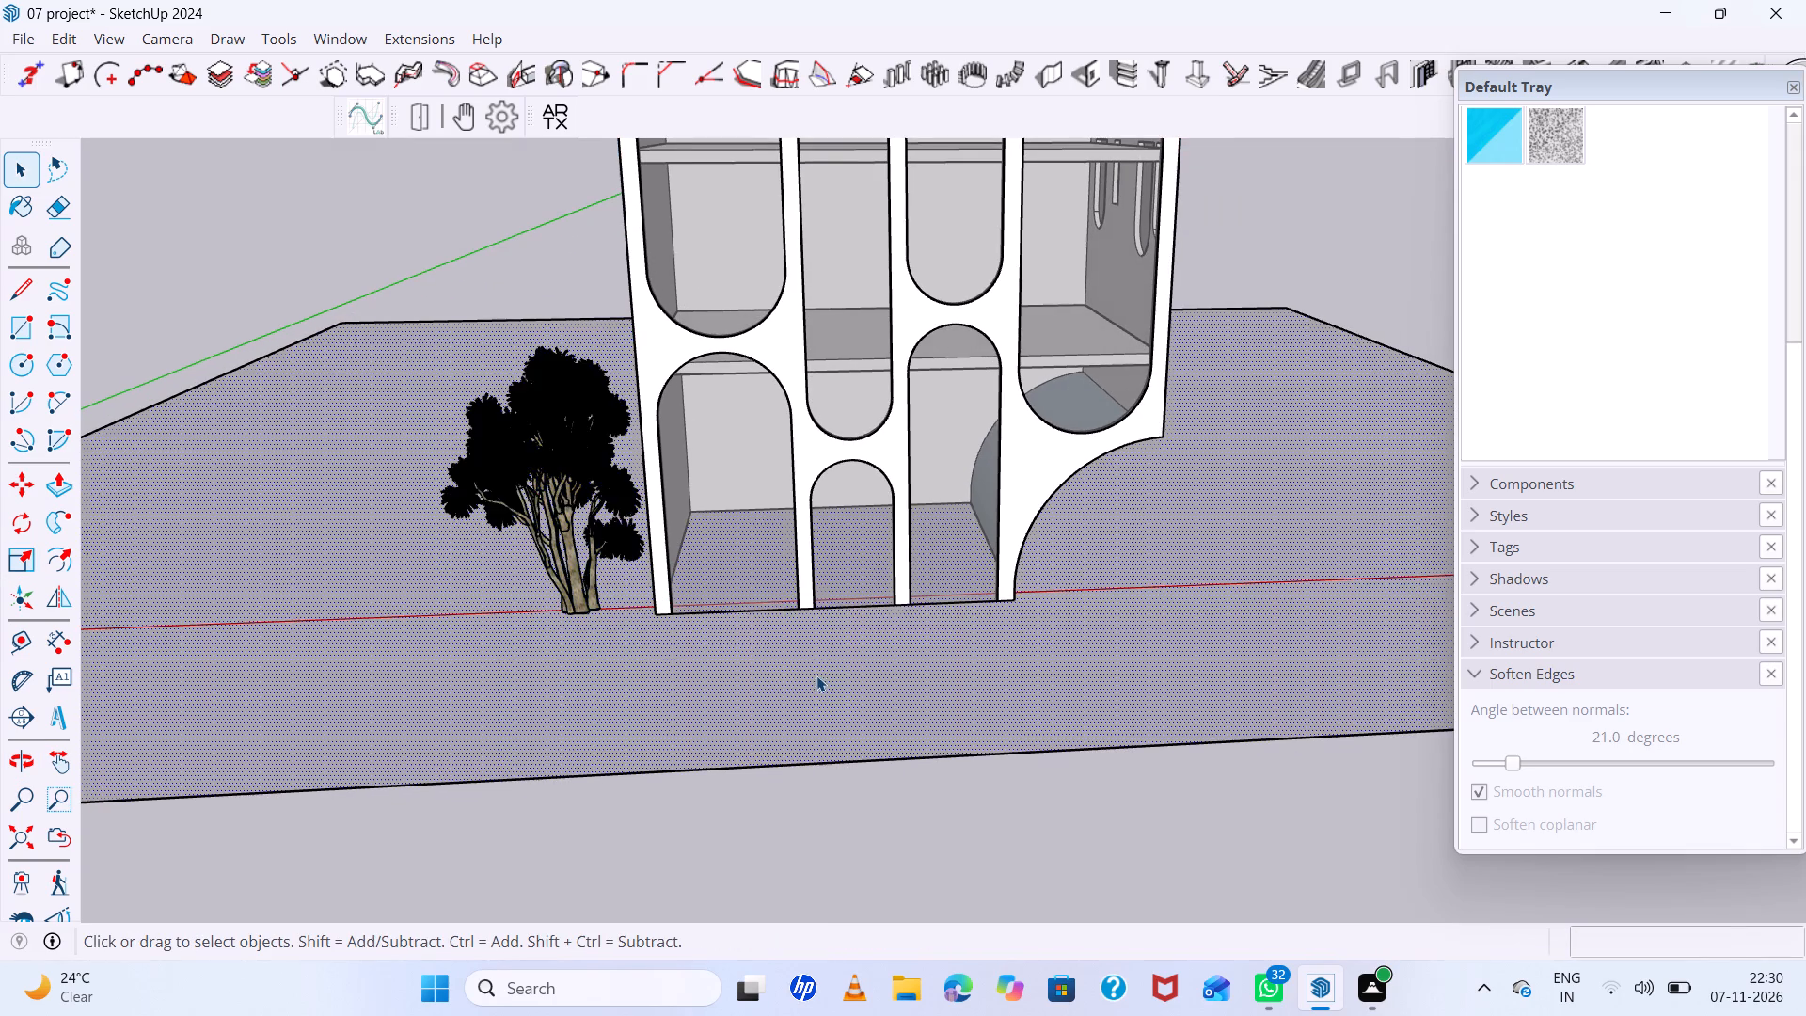
Open 3D Warehouse and search it for "car".
scroll(777, 675, "down", 11)
middle_click_drag(901, 671, 907, 547)
scroll(1077, 584, "up", 2)
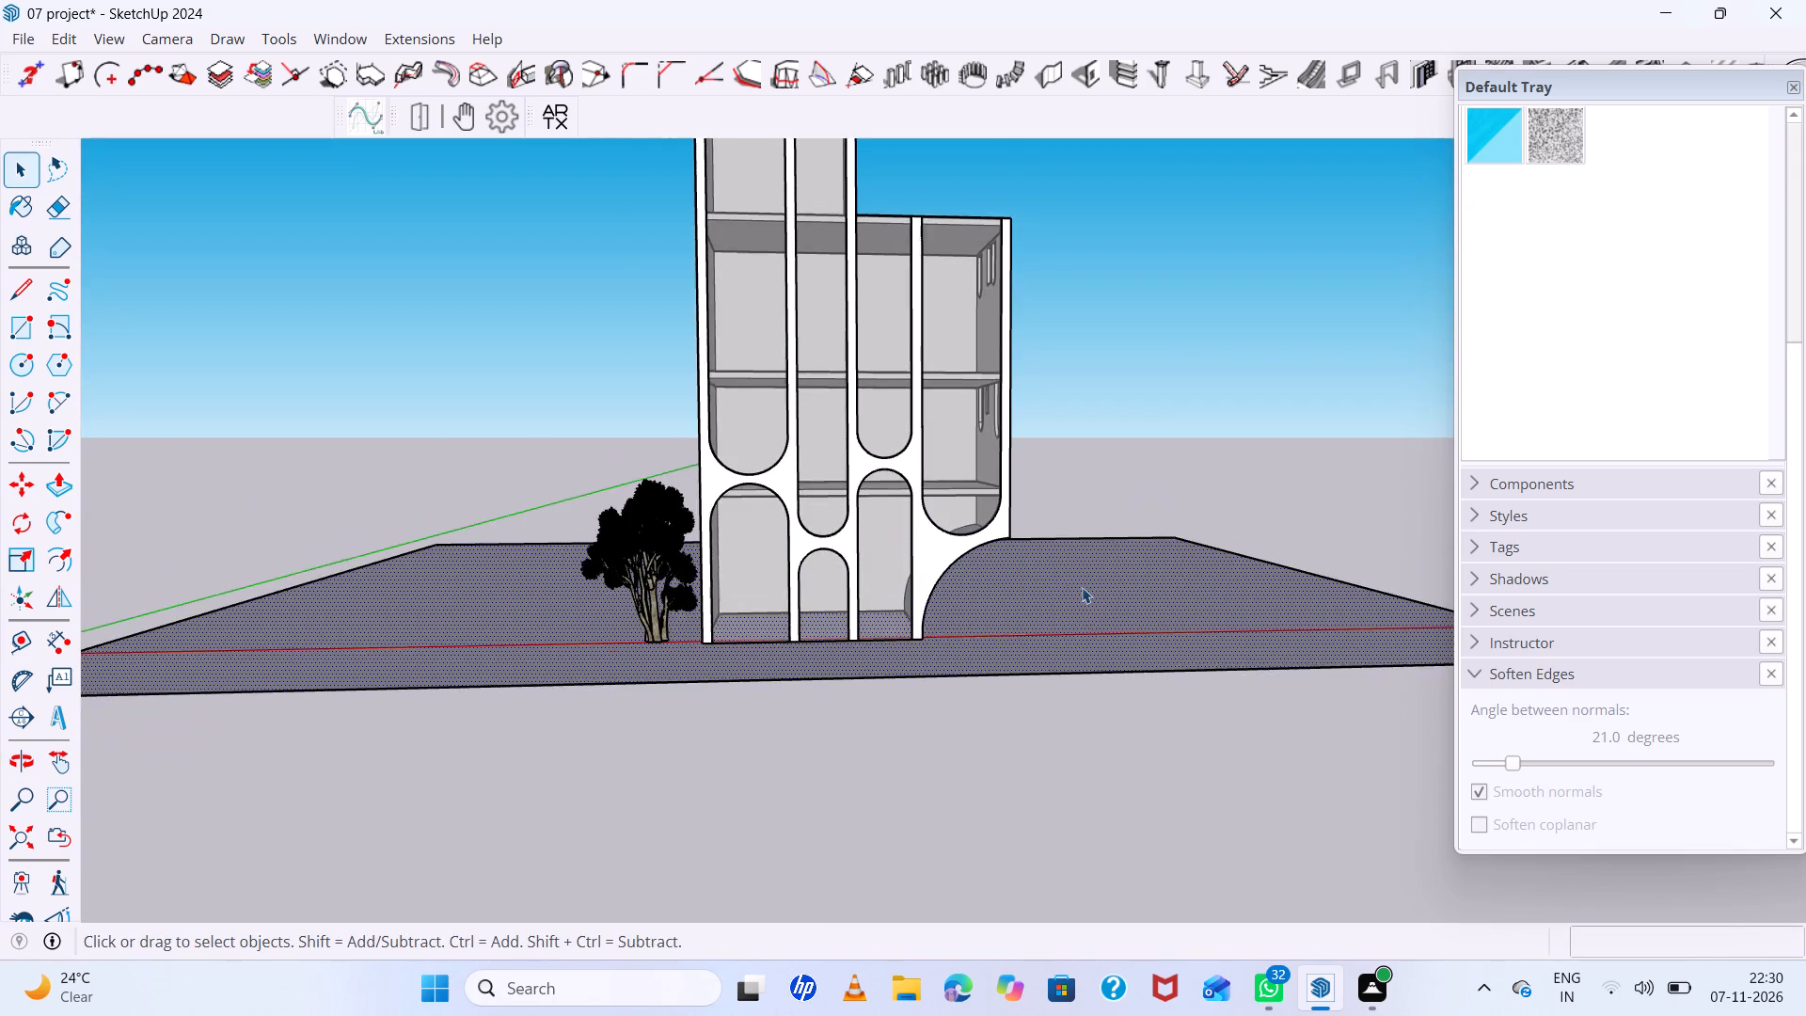
scroll(1082, 587, "up", 4)
middle_click_drag(1078, 591, 965, 613)
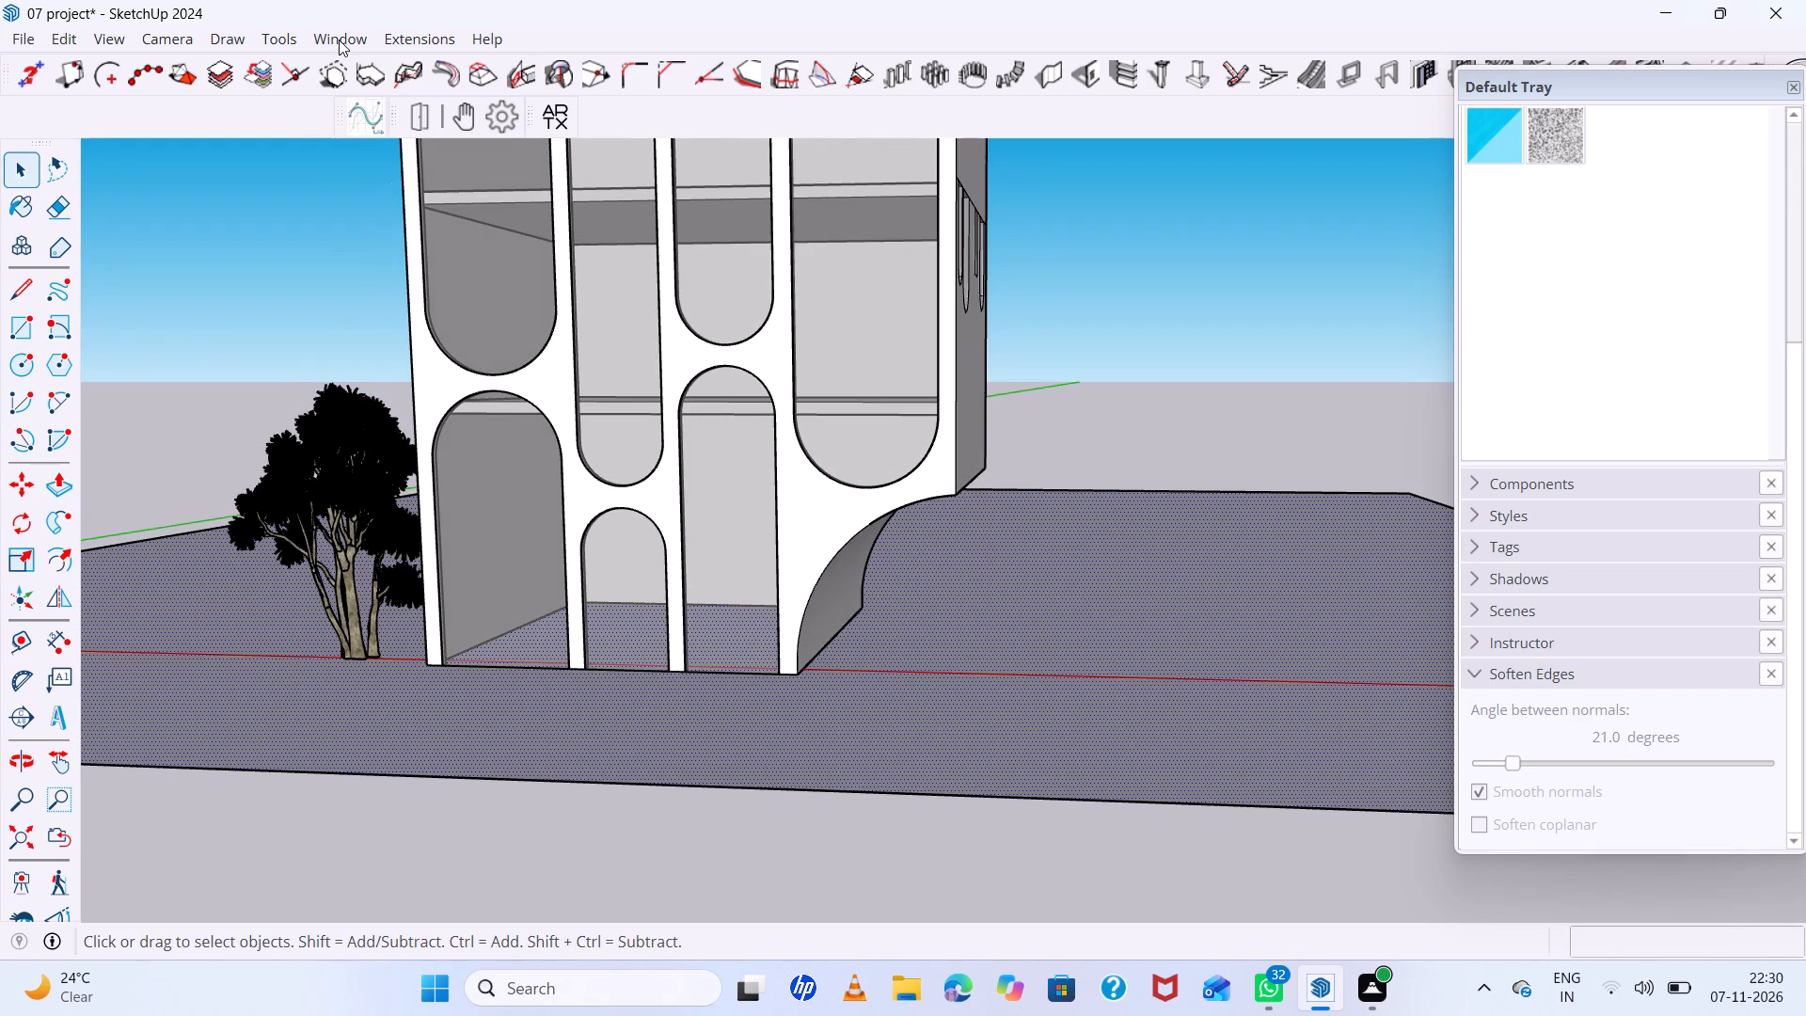
left_click(339, 40)
left_click(419, 223)
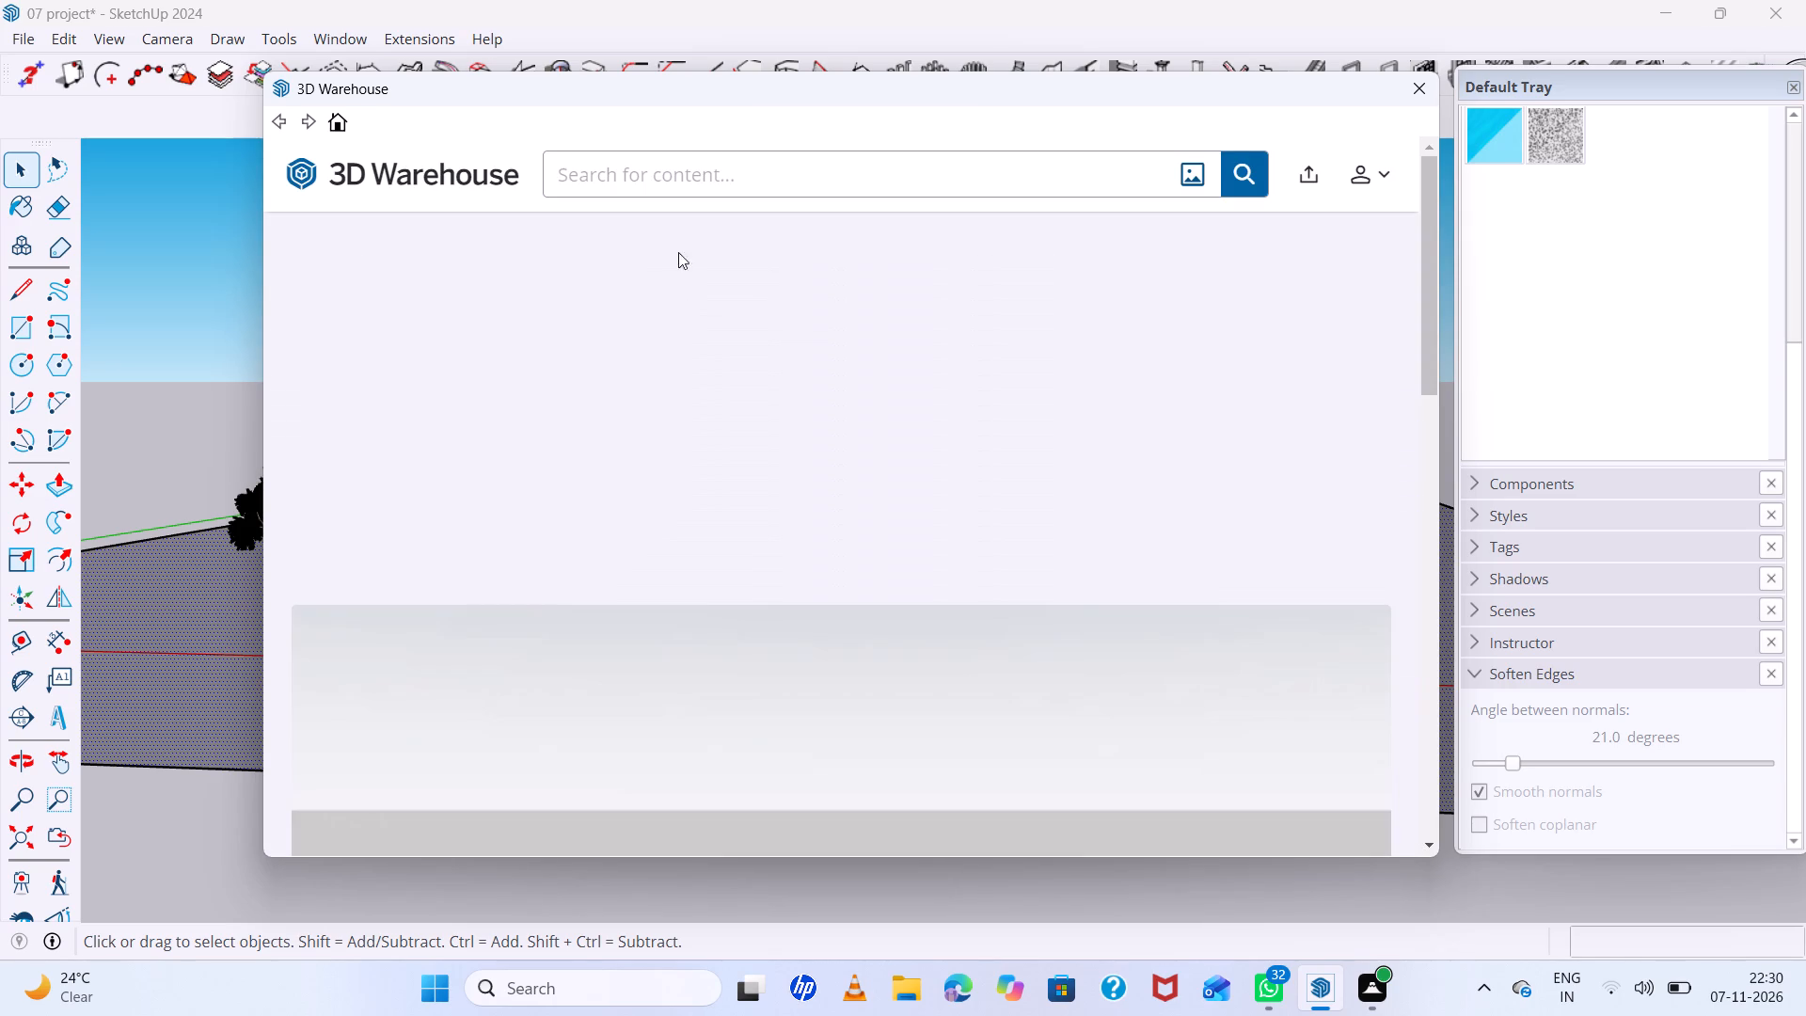
left_click(663, 166)
type("car")
key("space")
key("Return")
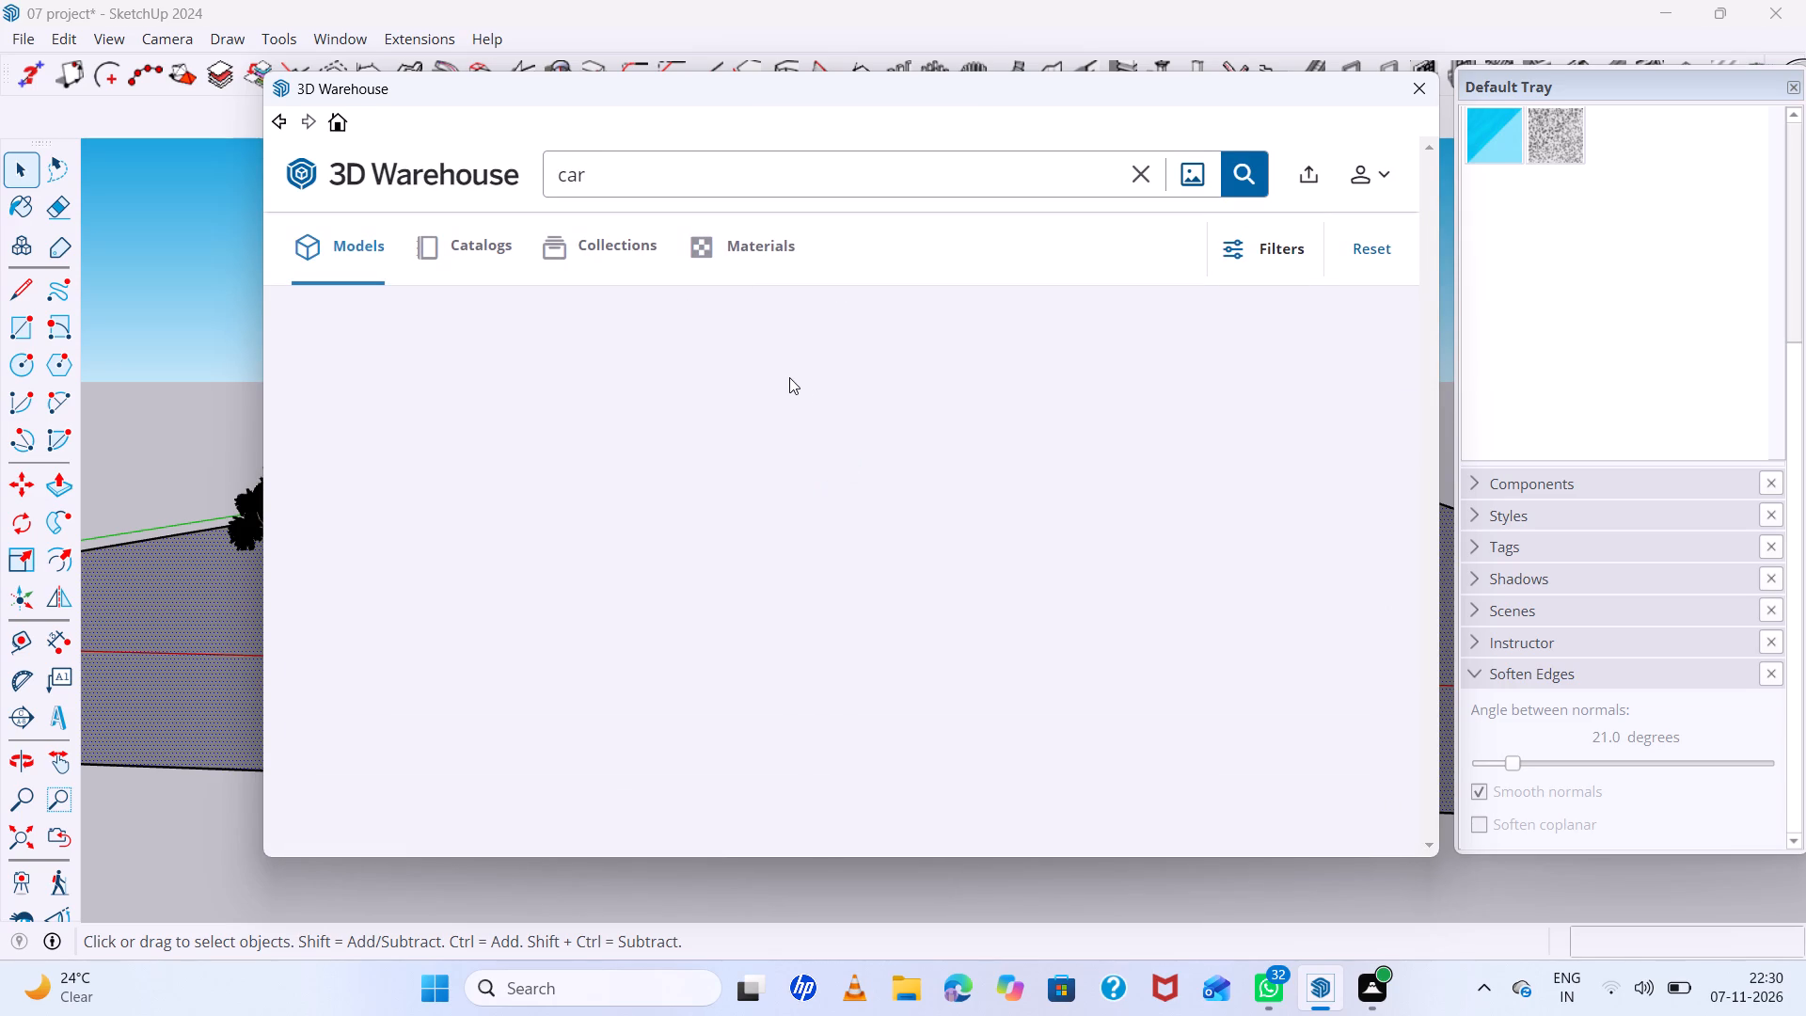
Browse the car search results for a model suited to the scene.
scroll(727, 427, "down", 2)
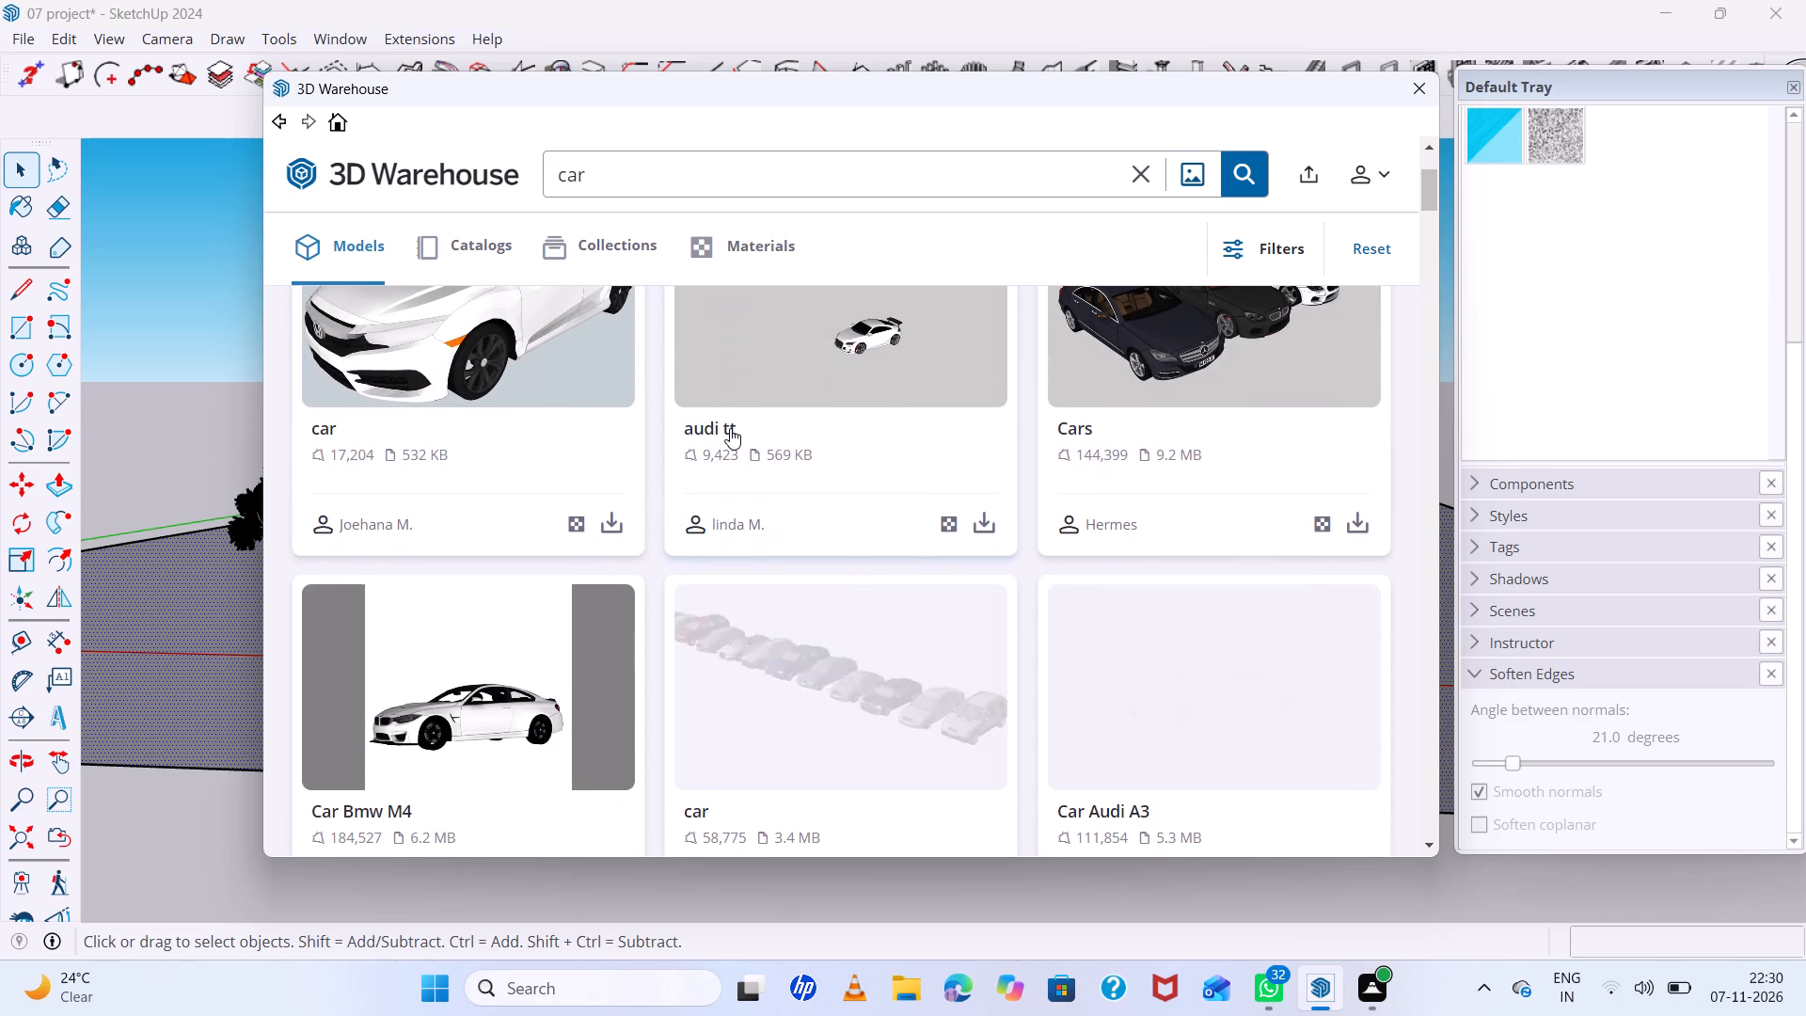
scroll(730, 428, "down", 8)
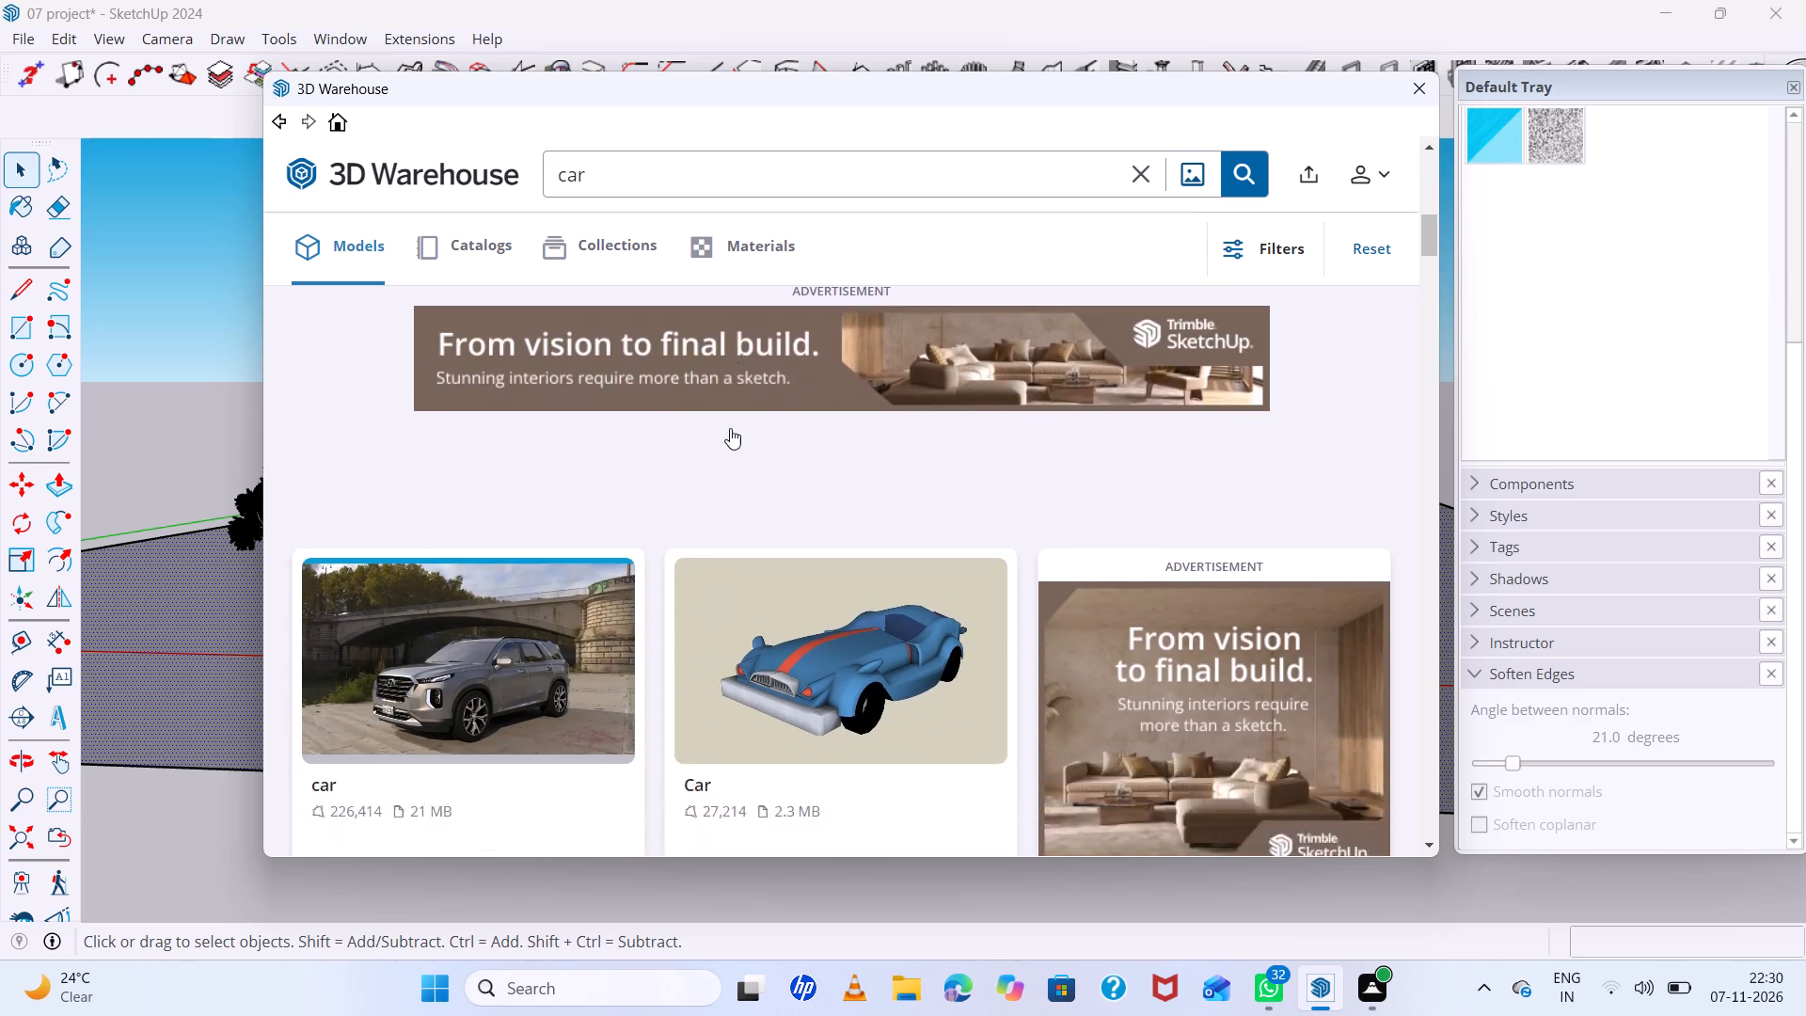
scroll(730, 428, "down", 2)
scroll(730, 428, "up", 1)
scroll(730, 428, "down", 5)
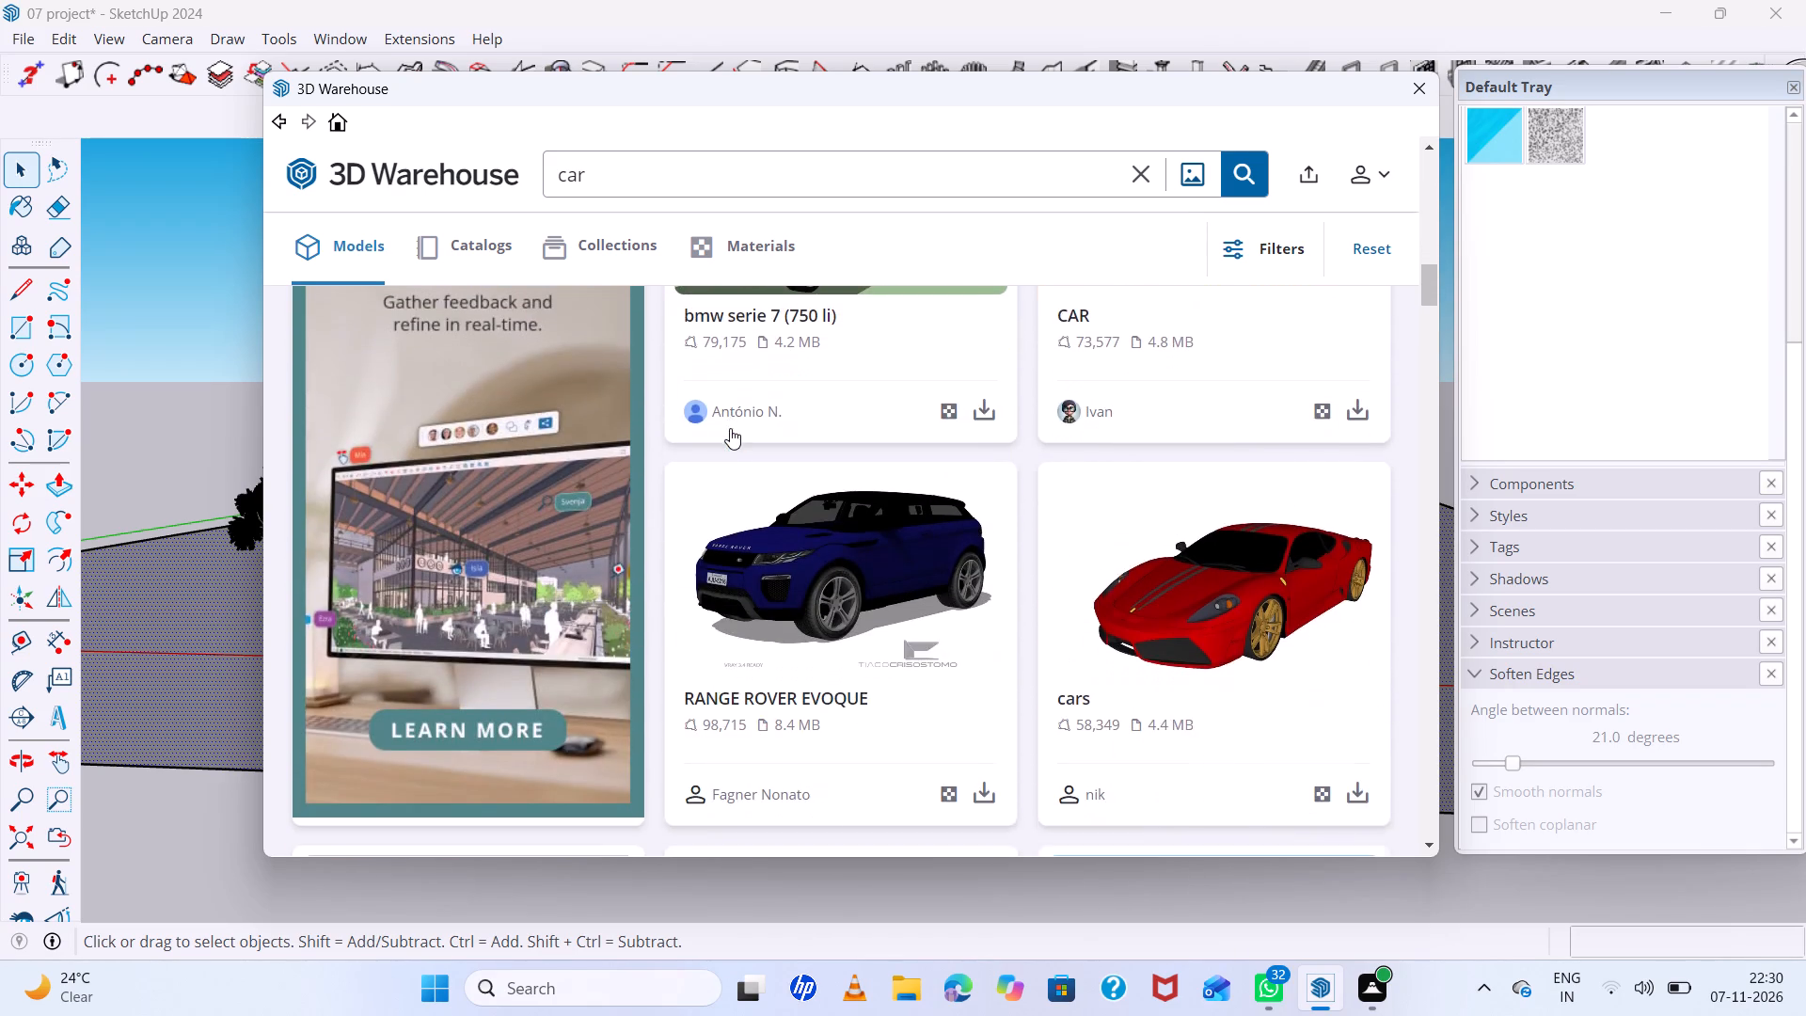
scroll(730, 428, "down", 8)
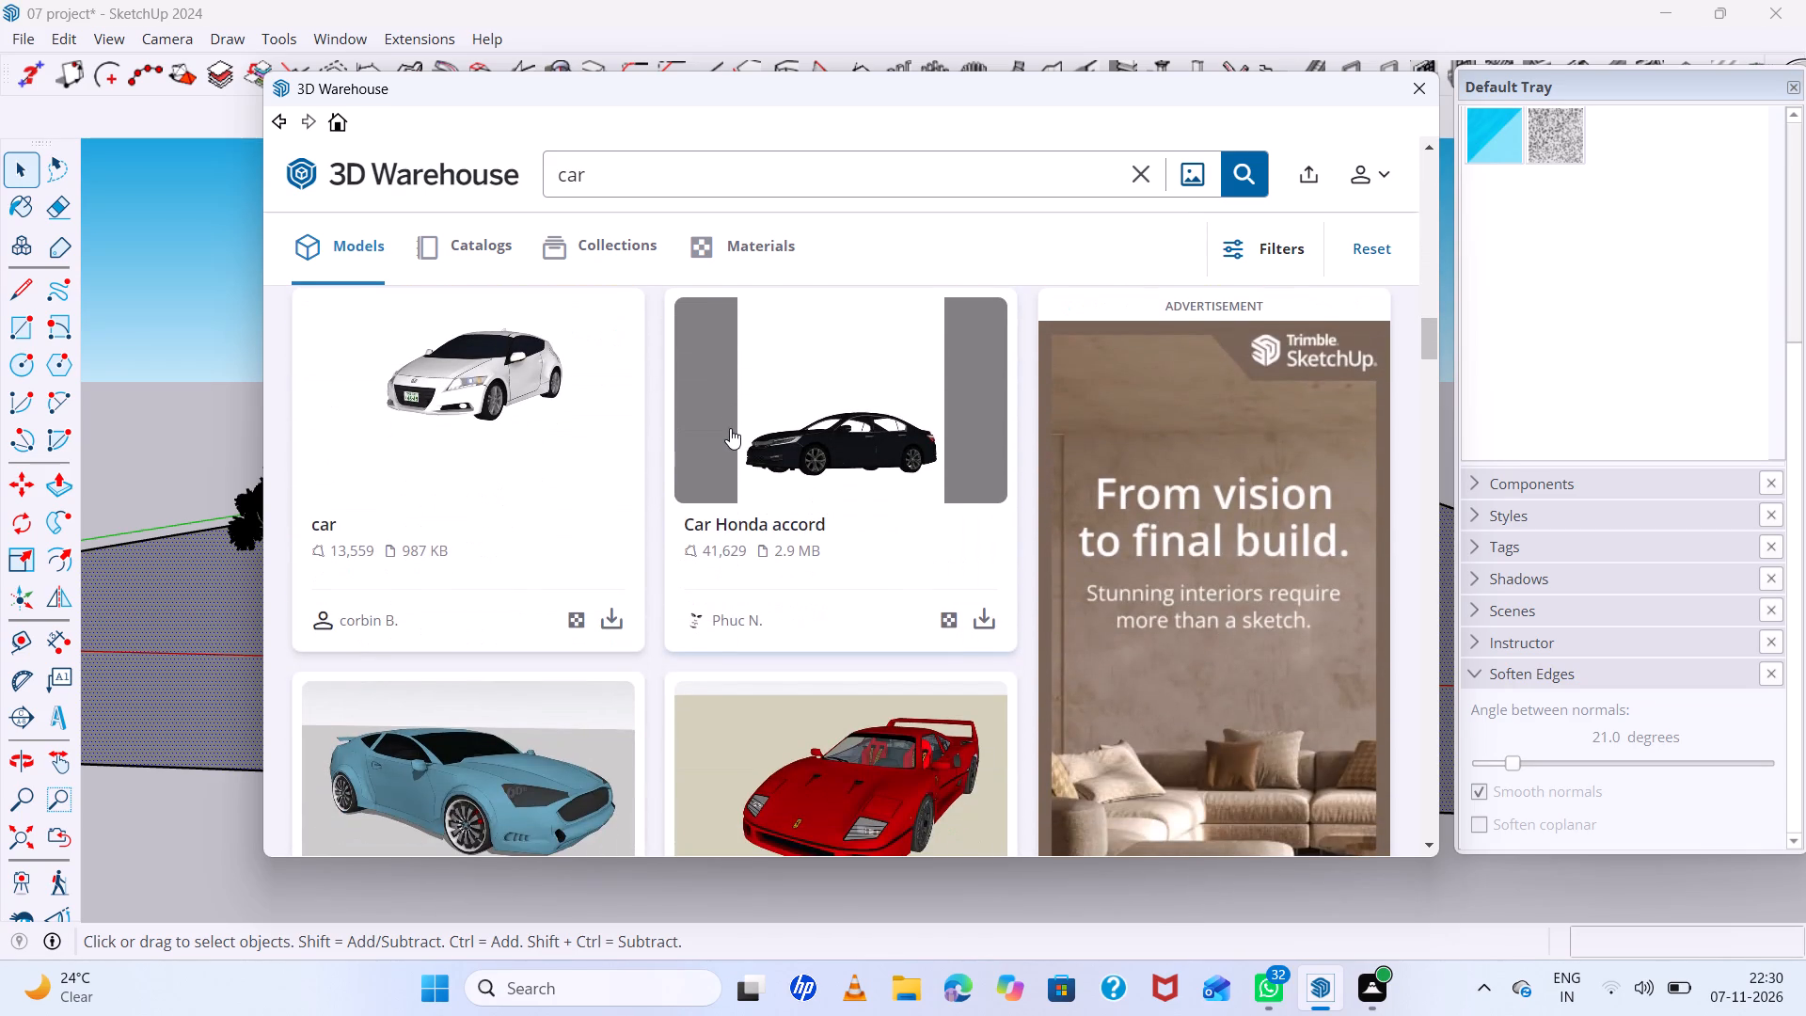
scroll(647, 423, "down", 6)
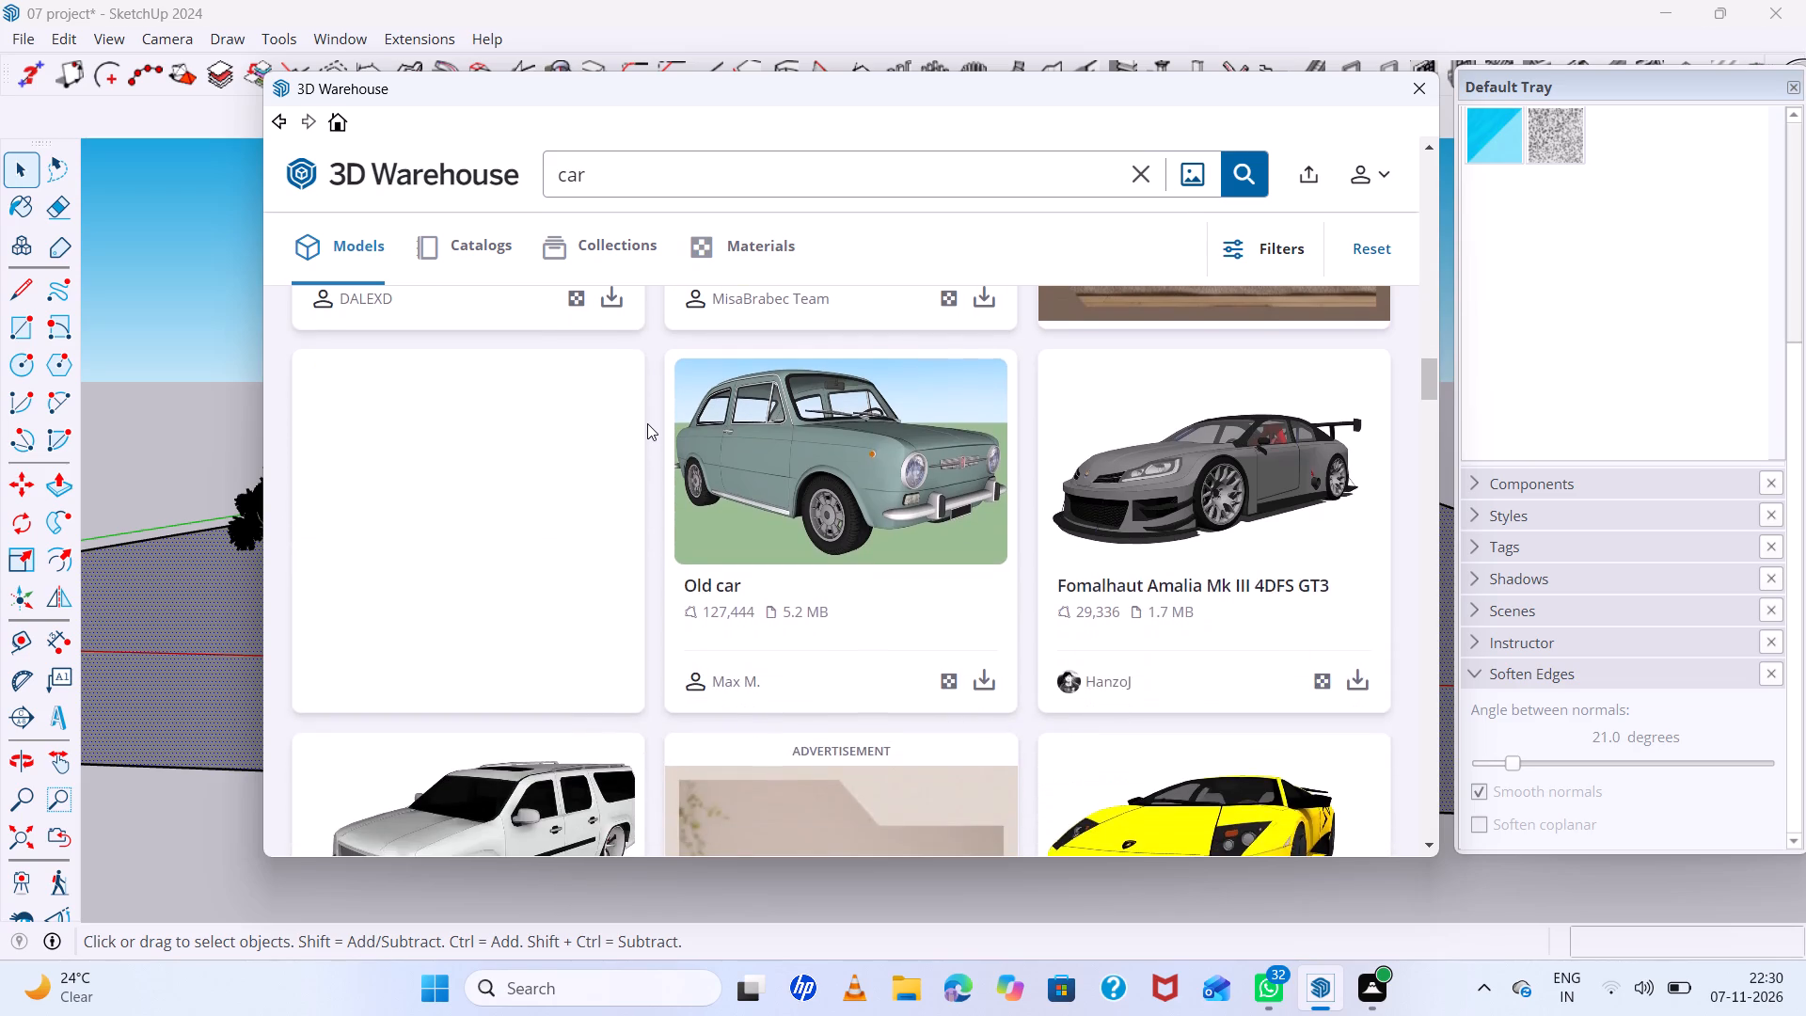
scroll(647, 423, "up", 16)
scroll(647, 422, "up", 5)
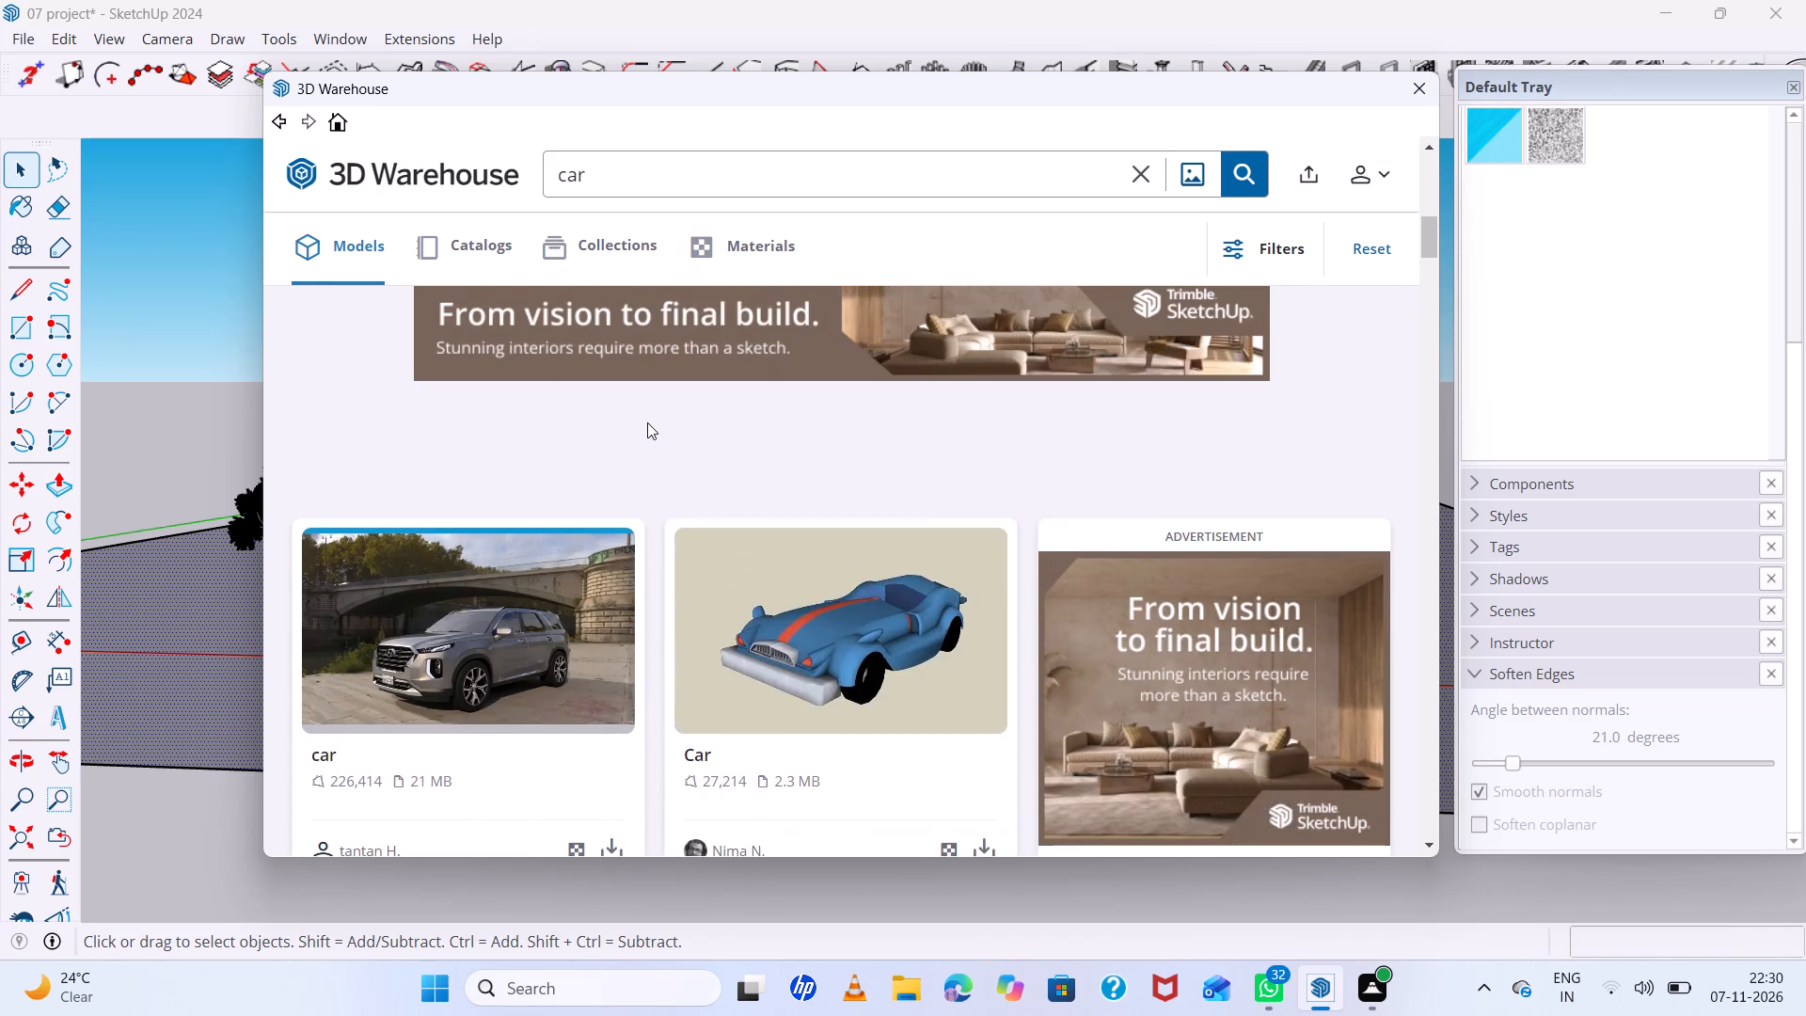
scroll(647, 422, "up", 10)
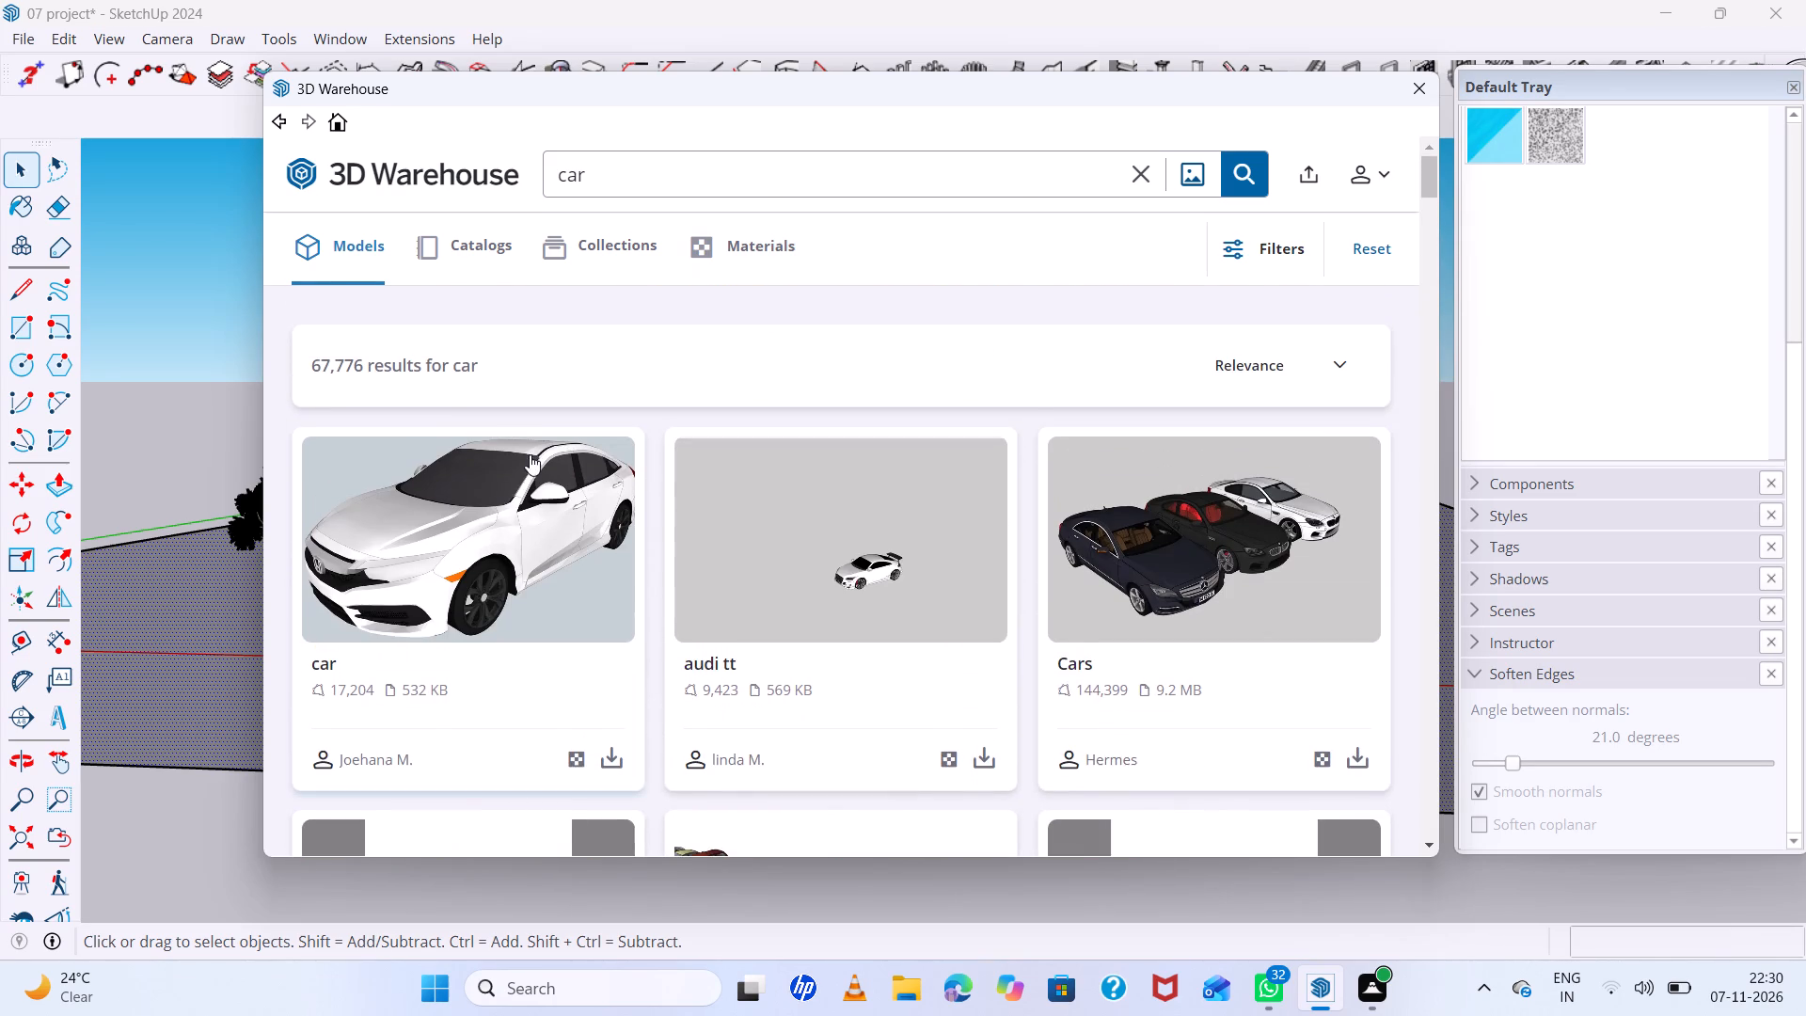
Load the white sedan titled "car" (532 KB) directly into the model and place it on the ground beside the curved side arch.
left_click(530, 455)
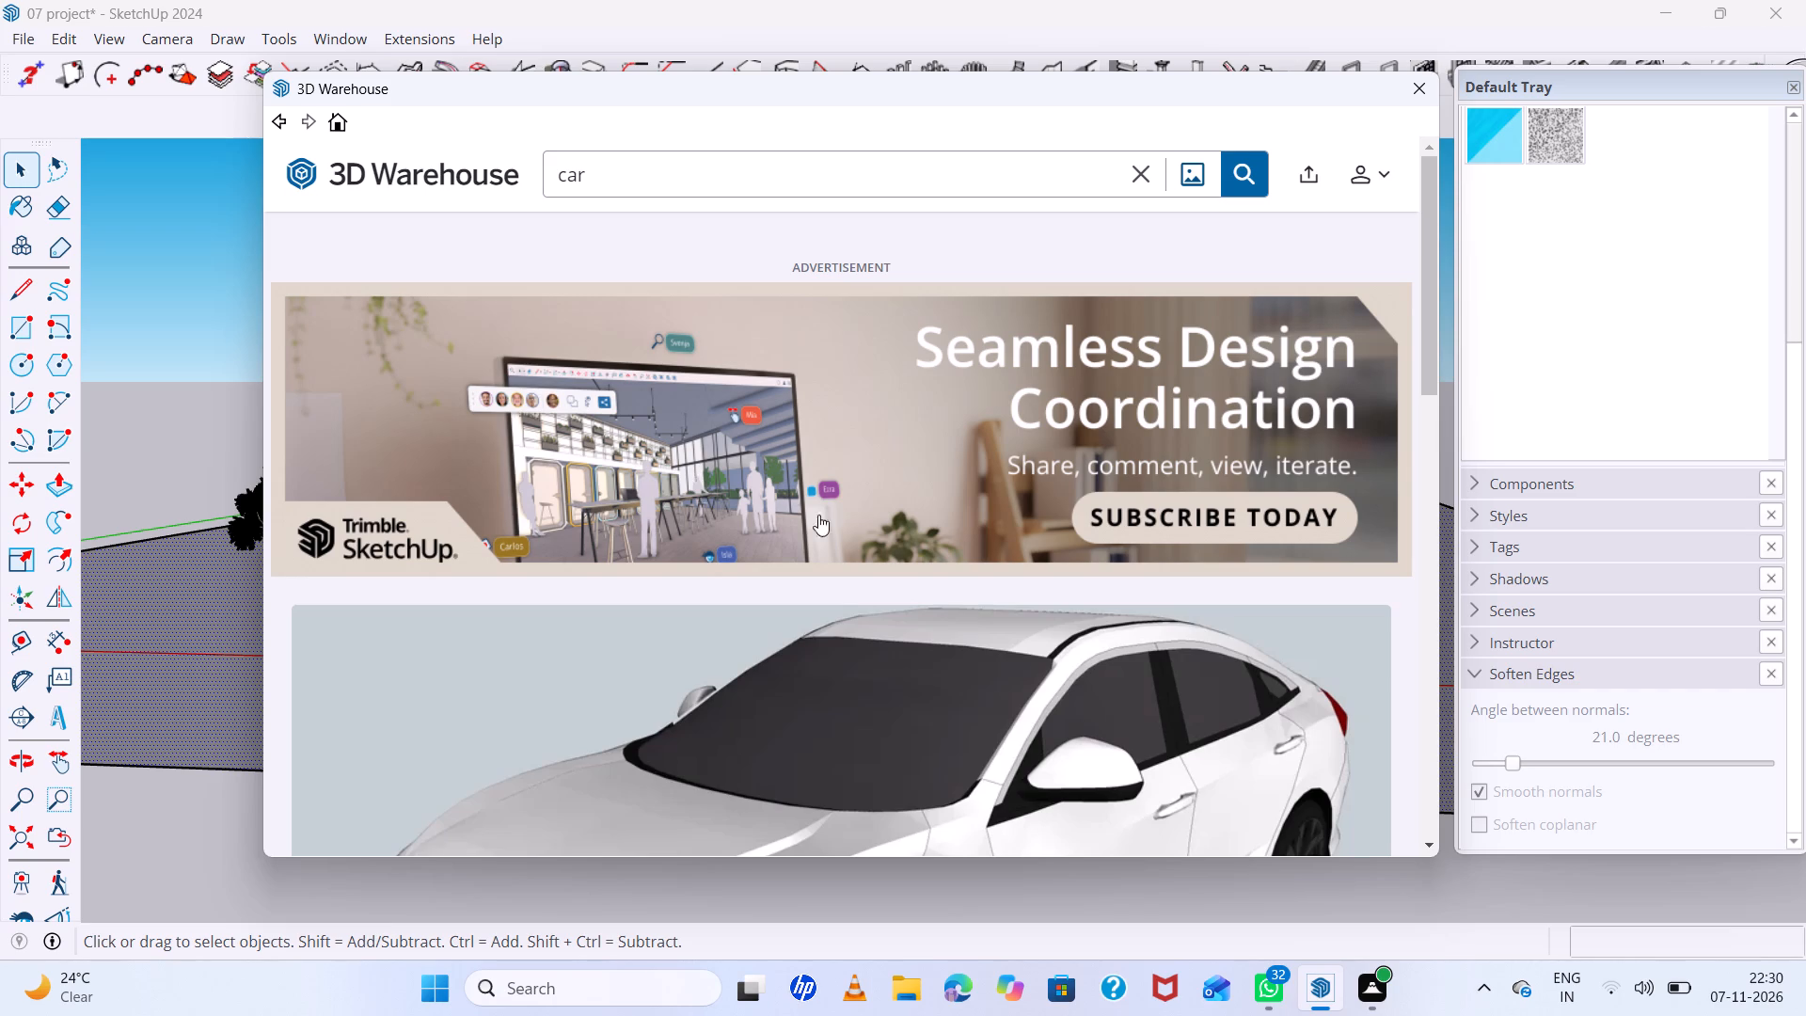
scroll(852, 522, "down", 7)
left_click(1233, 655)
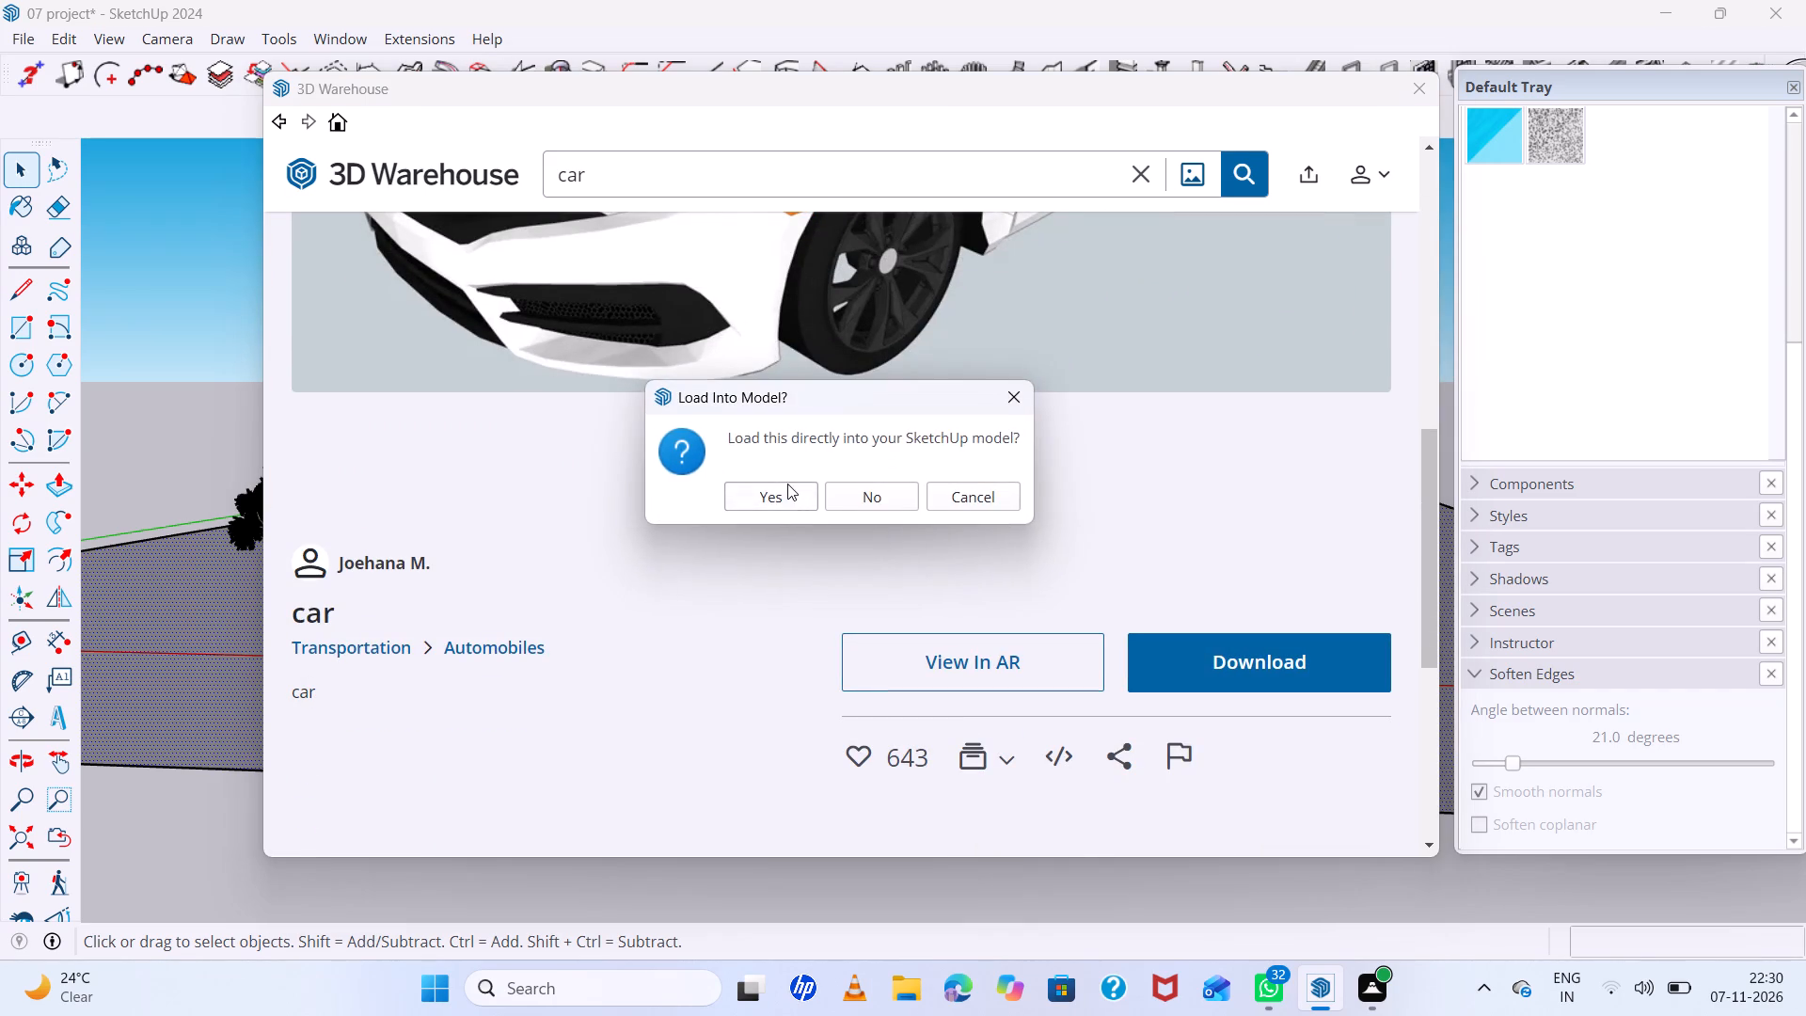
double_click(787, 484)
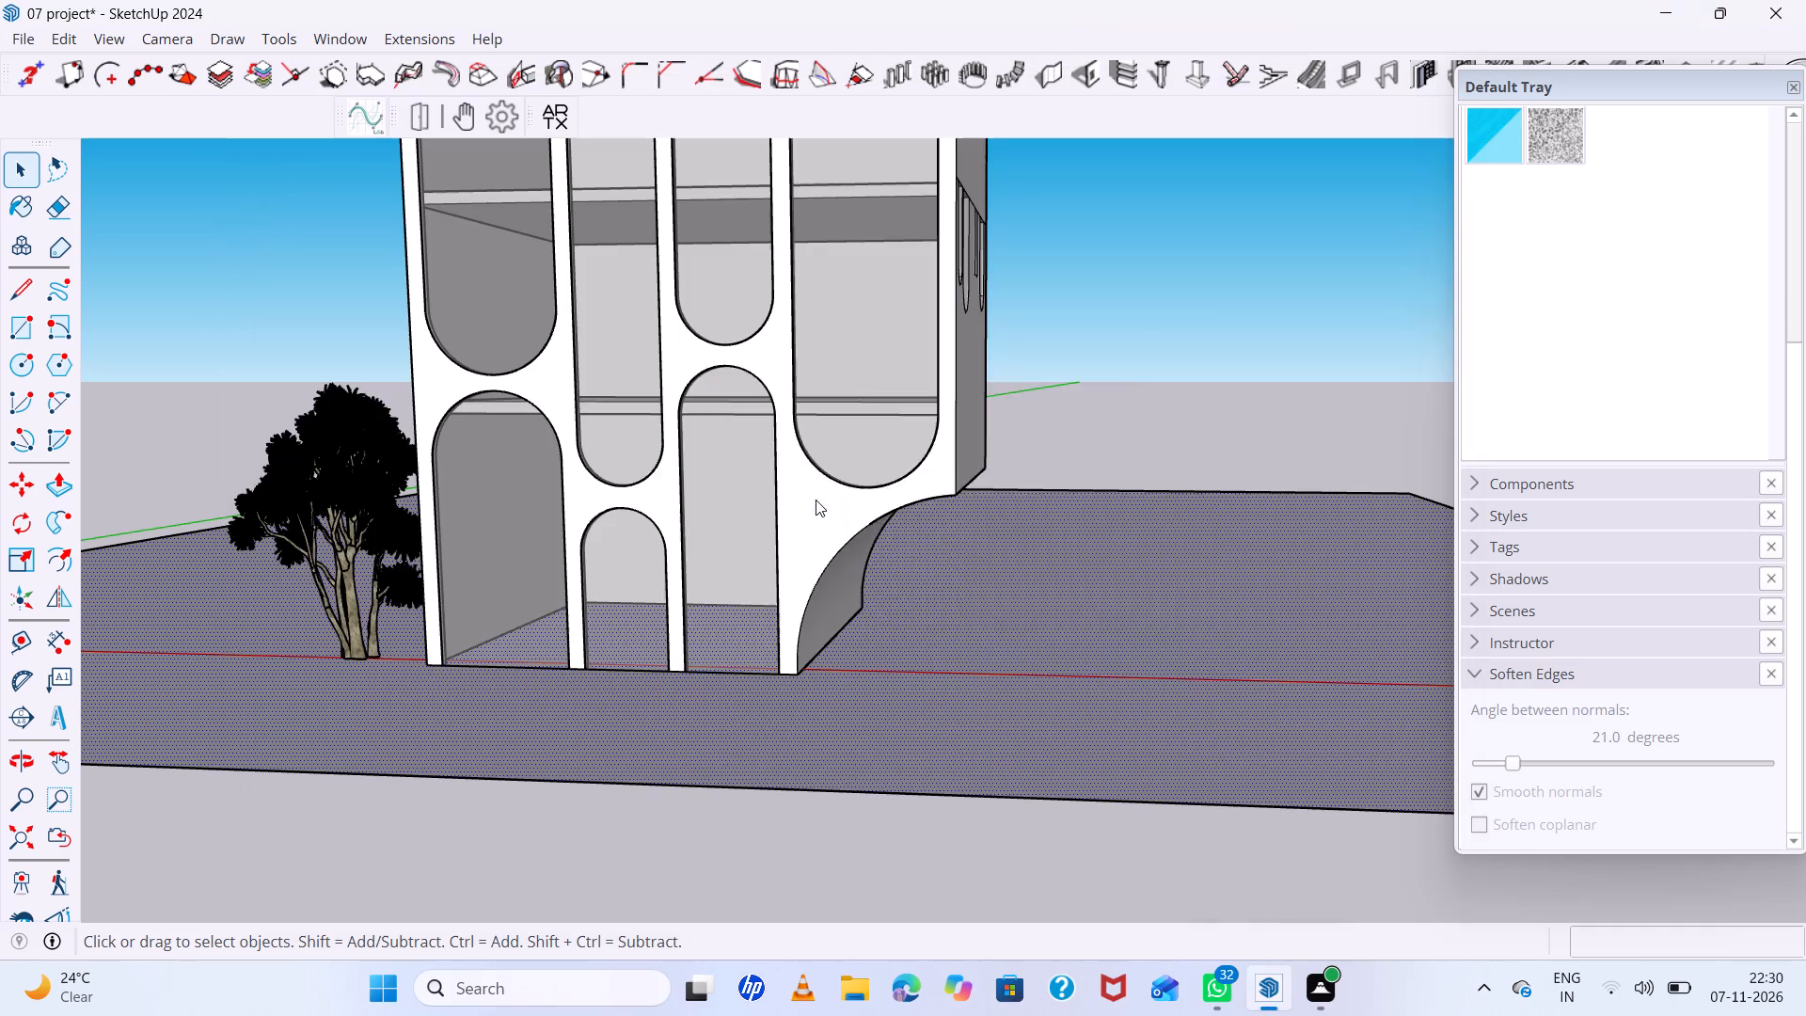
left_click(1124, 553)
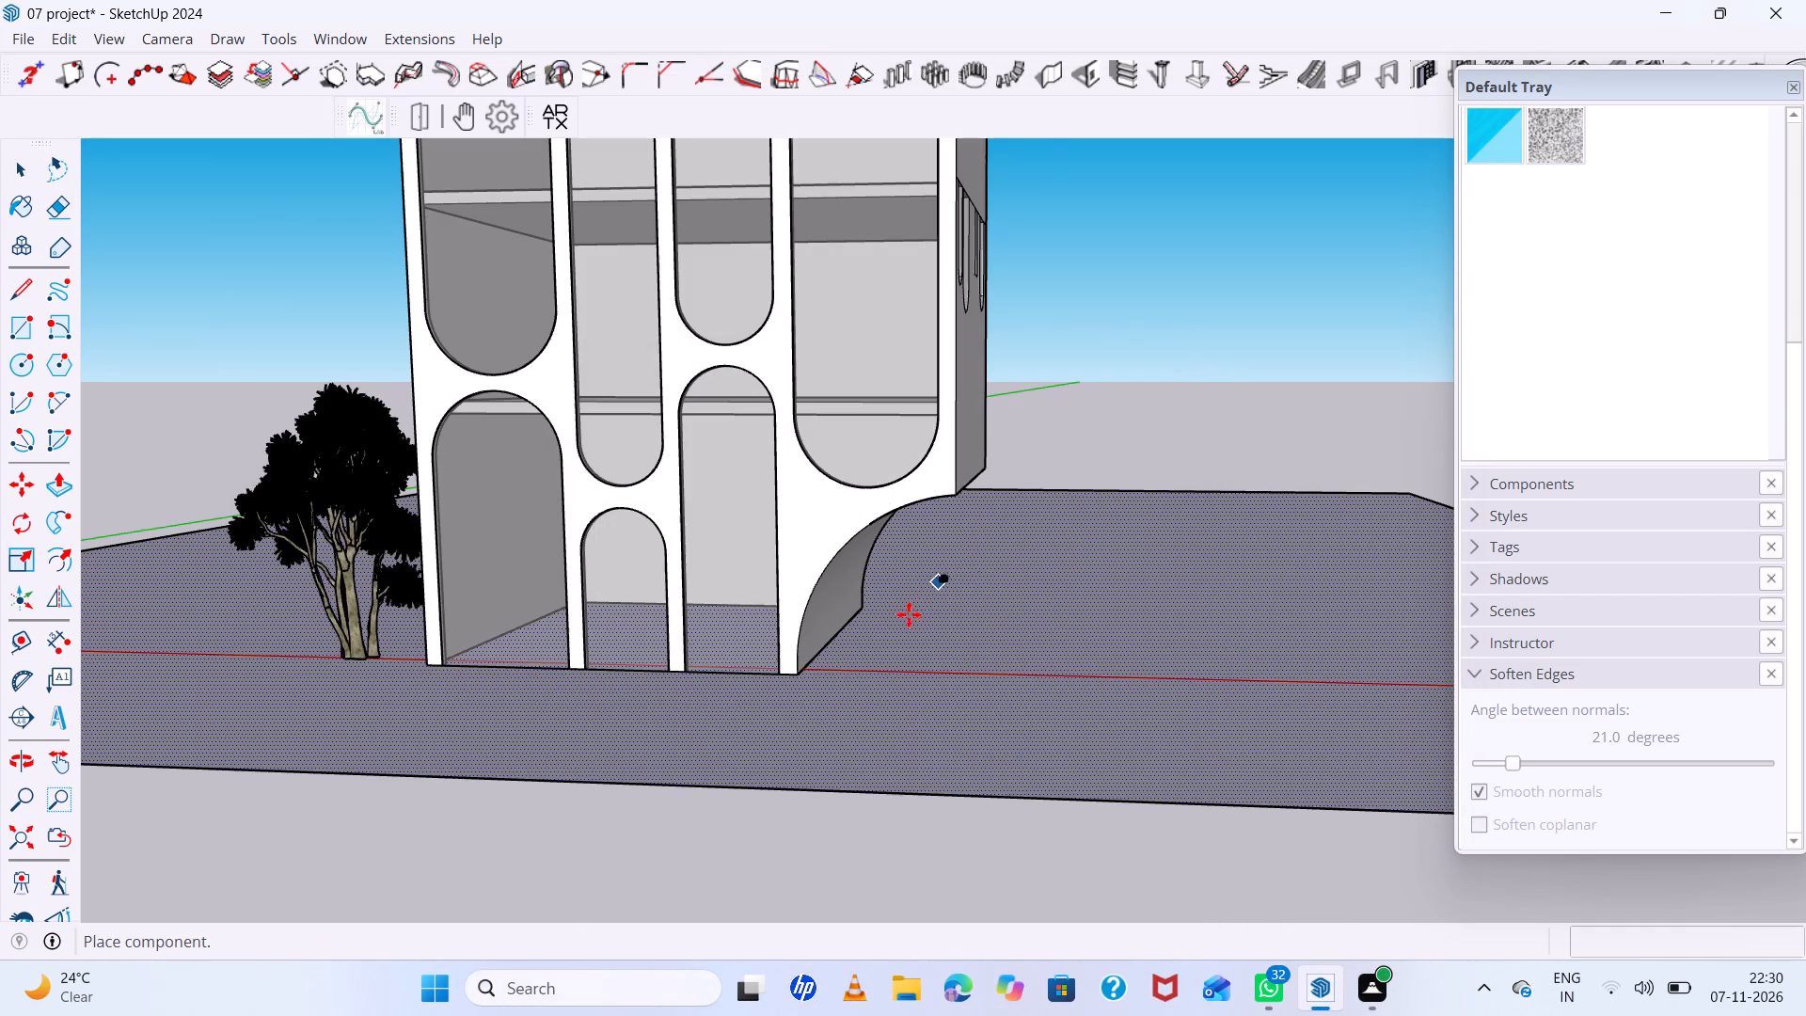
left_click(894, 642)
Scale the tiny sedan beside the curved side arch much wider along the red axis, away from the building.
scroll(905, 651, "up", 16)
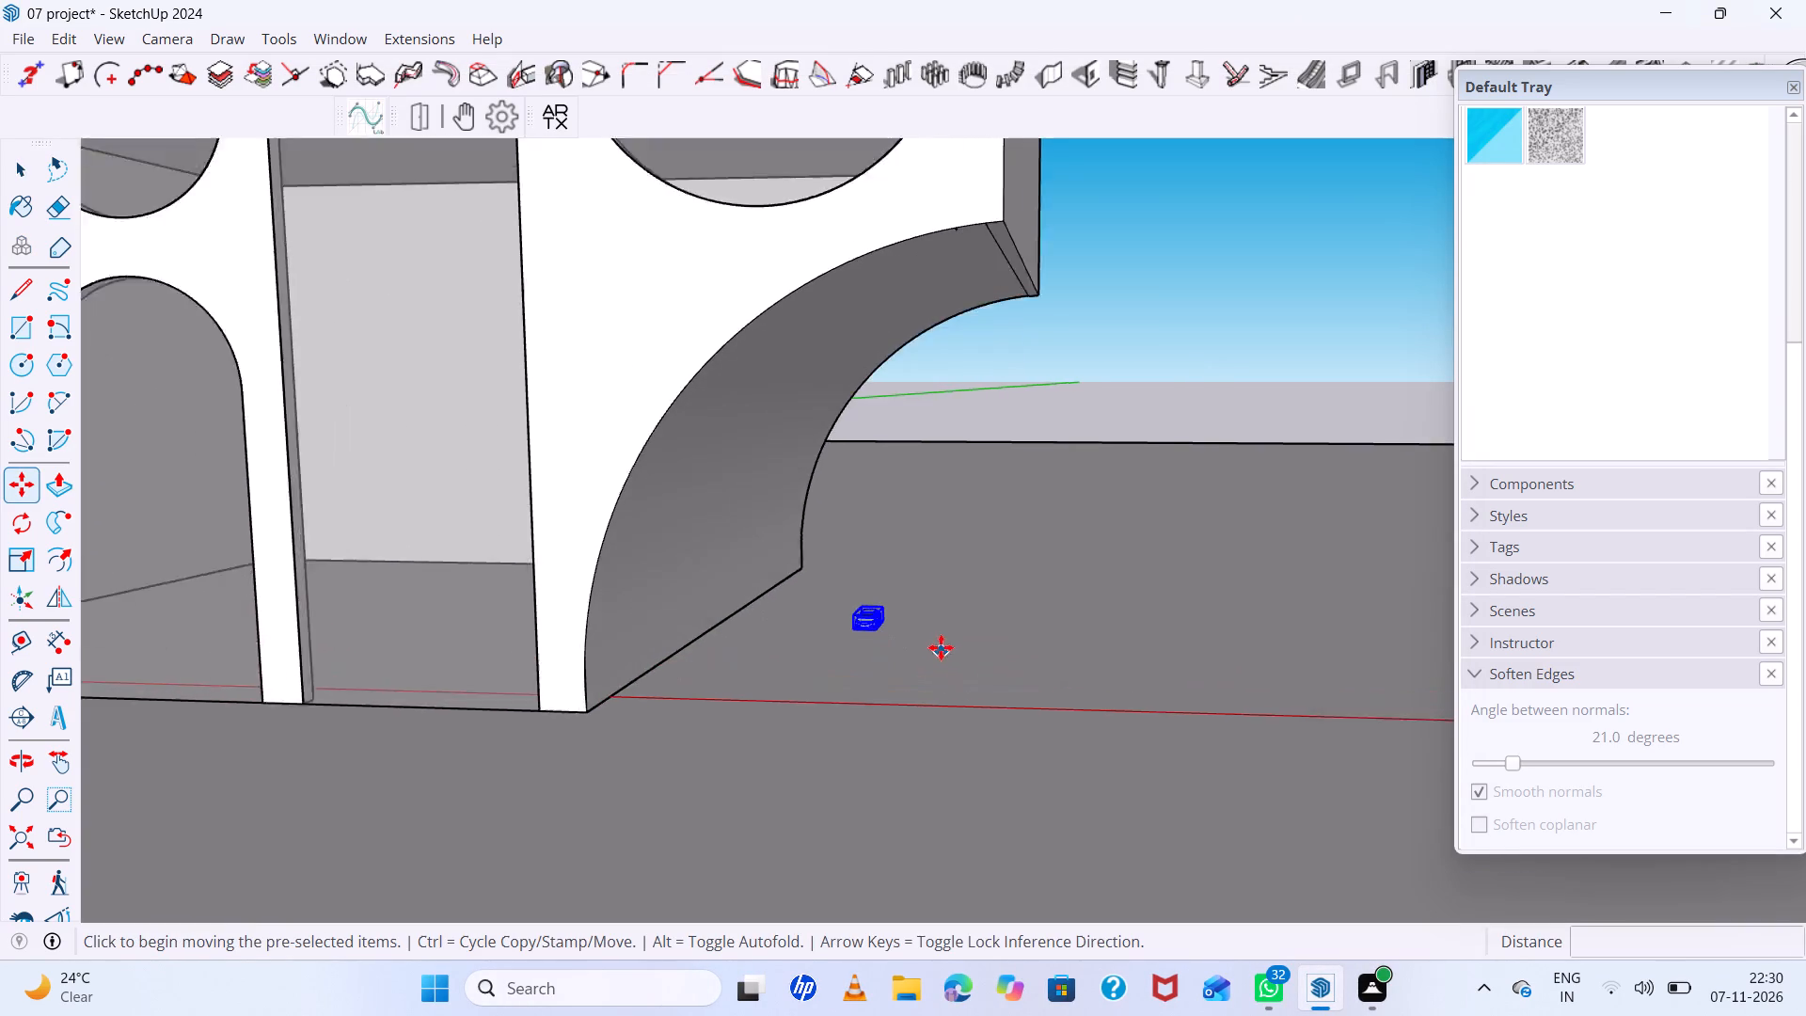
scroll(941, 647, "up", 1)
middle_click_drag(958, 650, 830, 637)
scroll(979, 613, "up", 11)
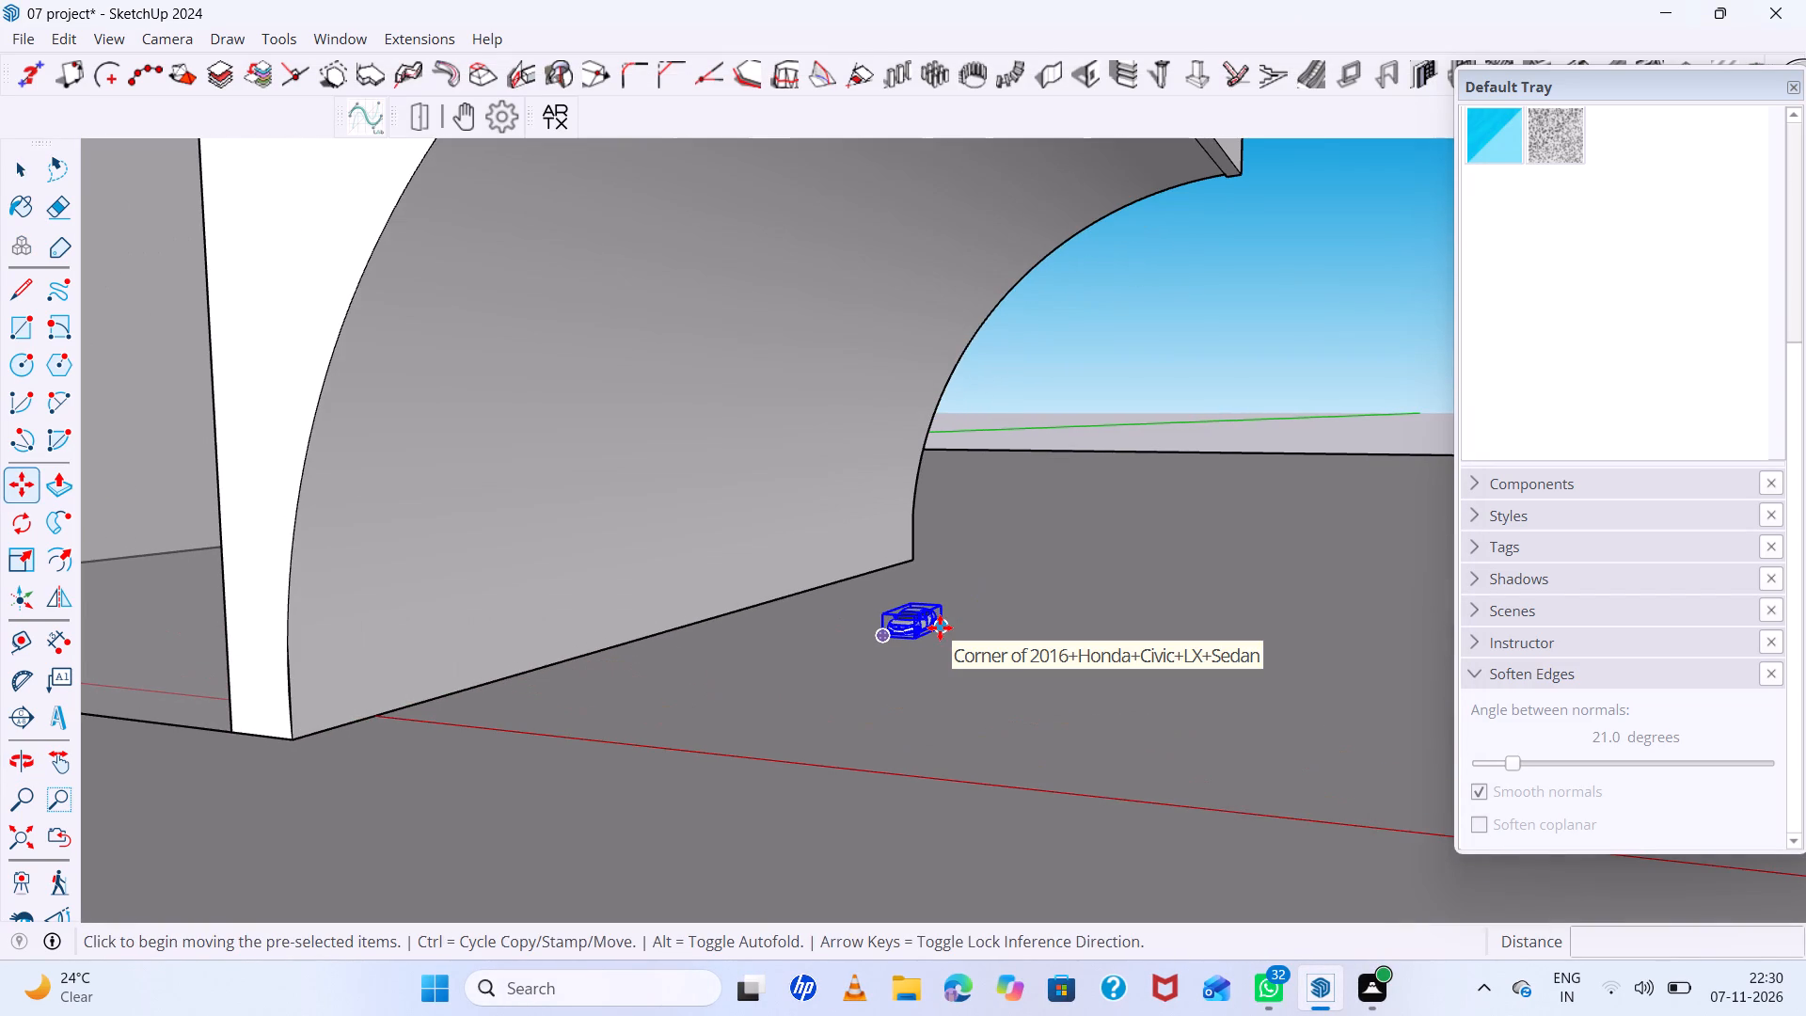
key("s")
scroll(930, 609, "up", 4)
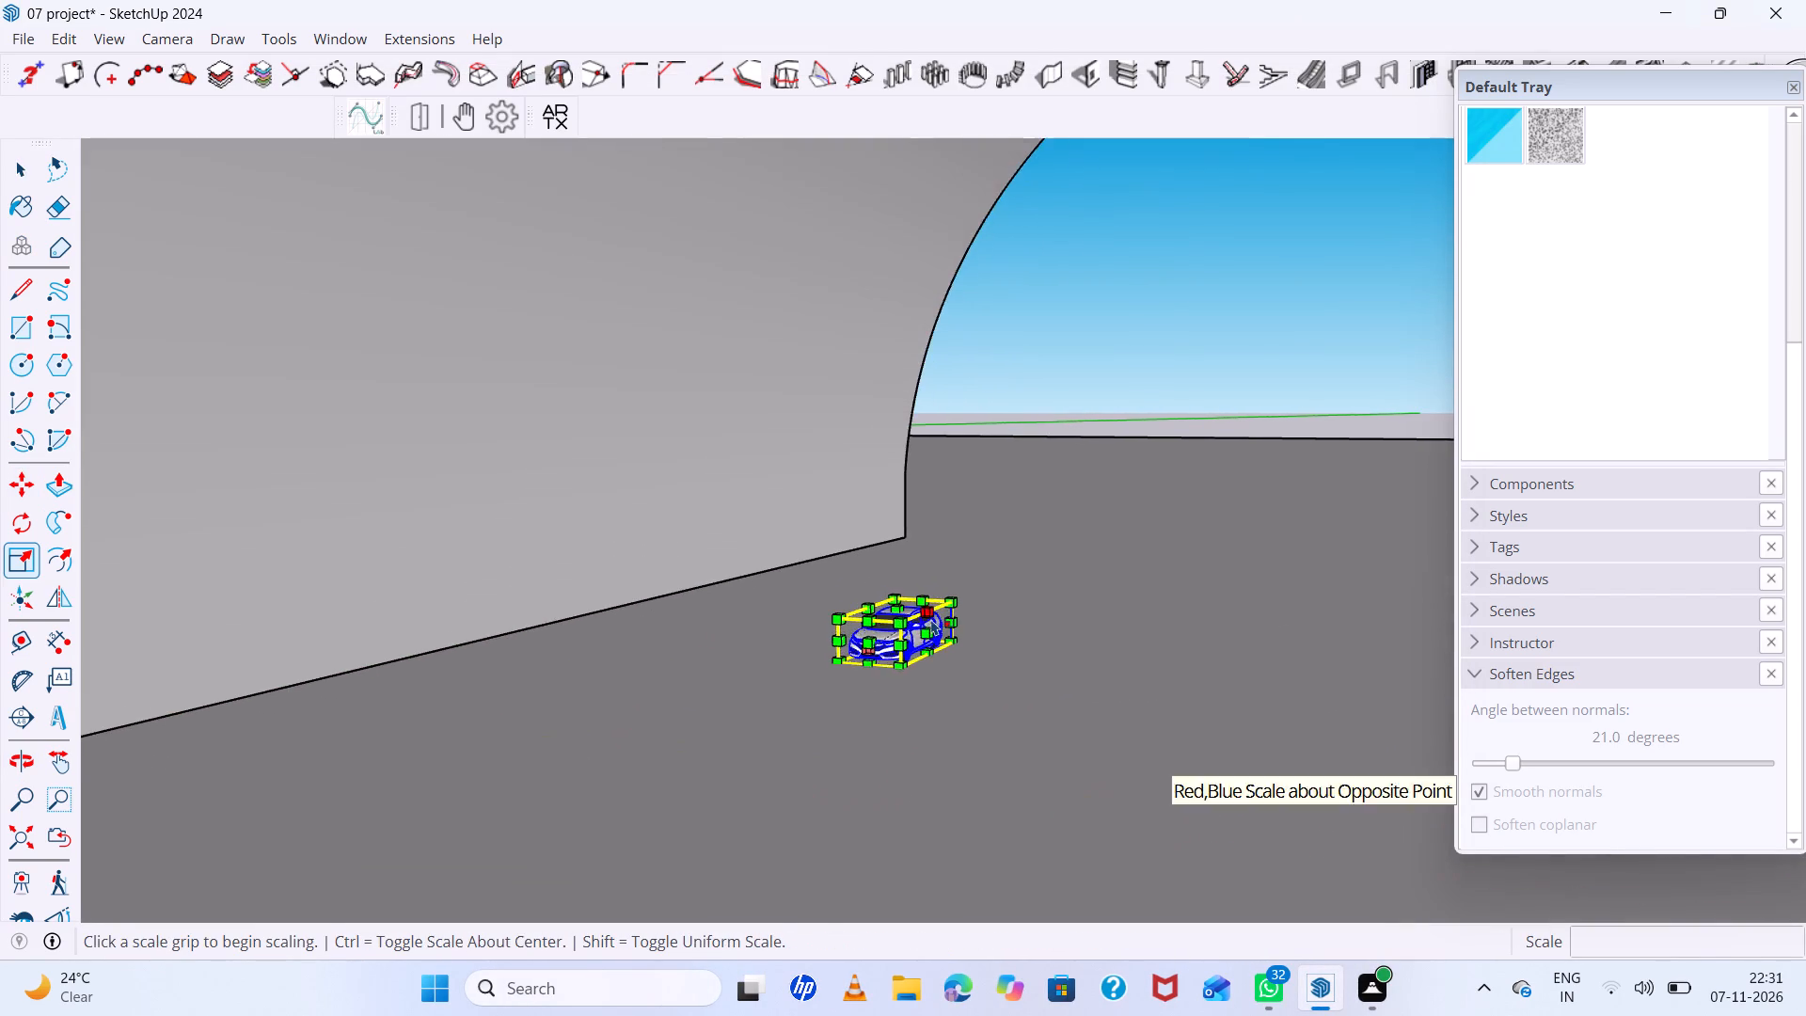
scroll(931, 619, "up", 5)
left_click(930, 631)
scroll(1187, 696, "down", 17)
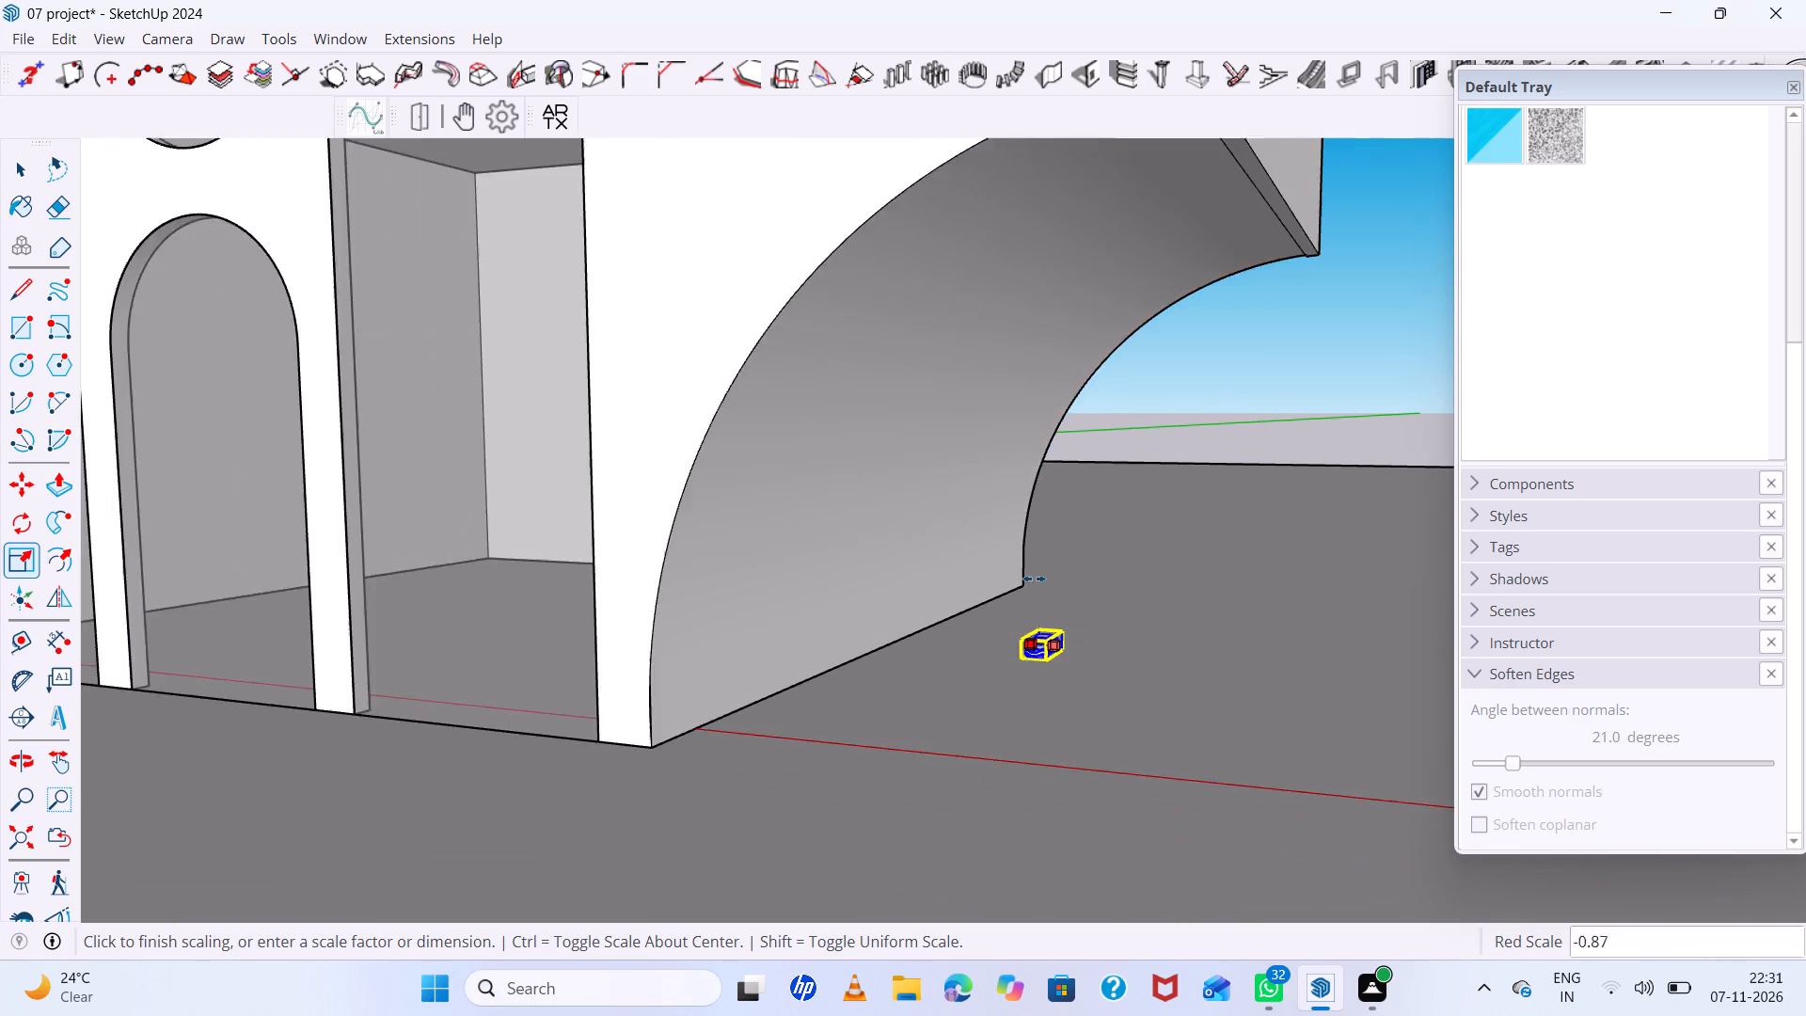
scroll(1034, 579, "down", 4)
left_click(1314, 692)
Scale the stretched car by about 9.74 along the green axis and about 7.72 along the blue axis.
scroll(1174, 693, "up", 6)
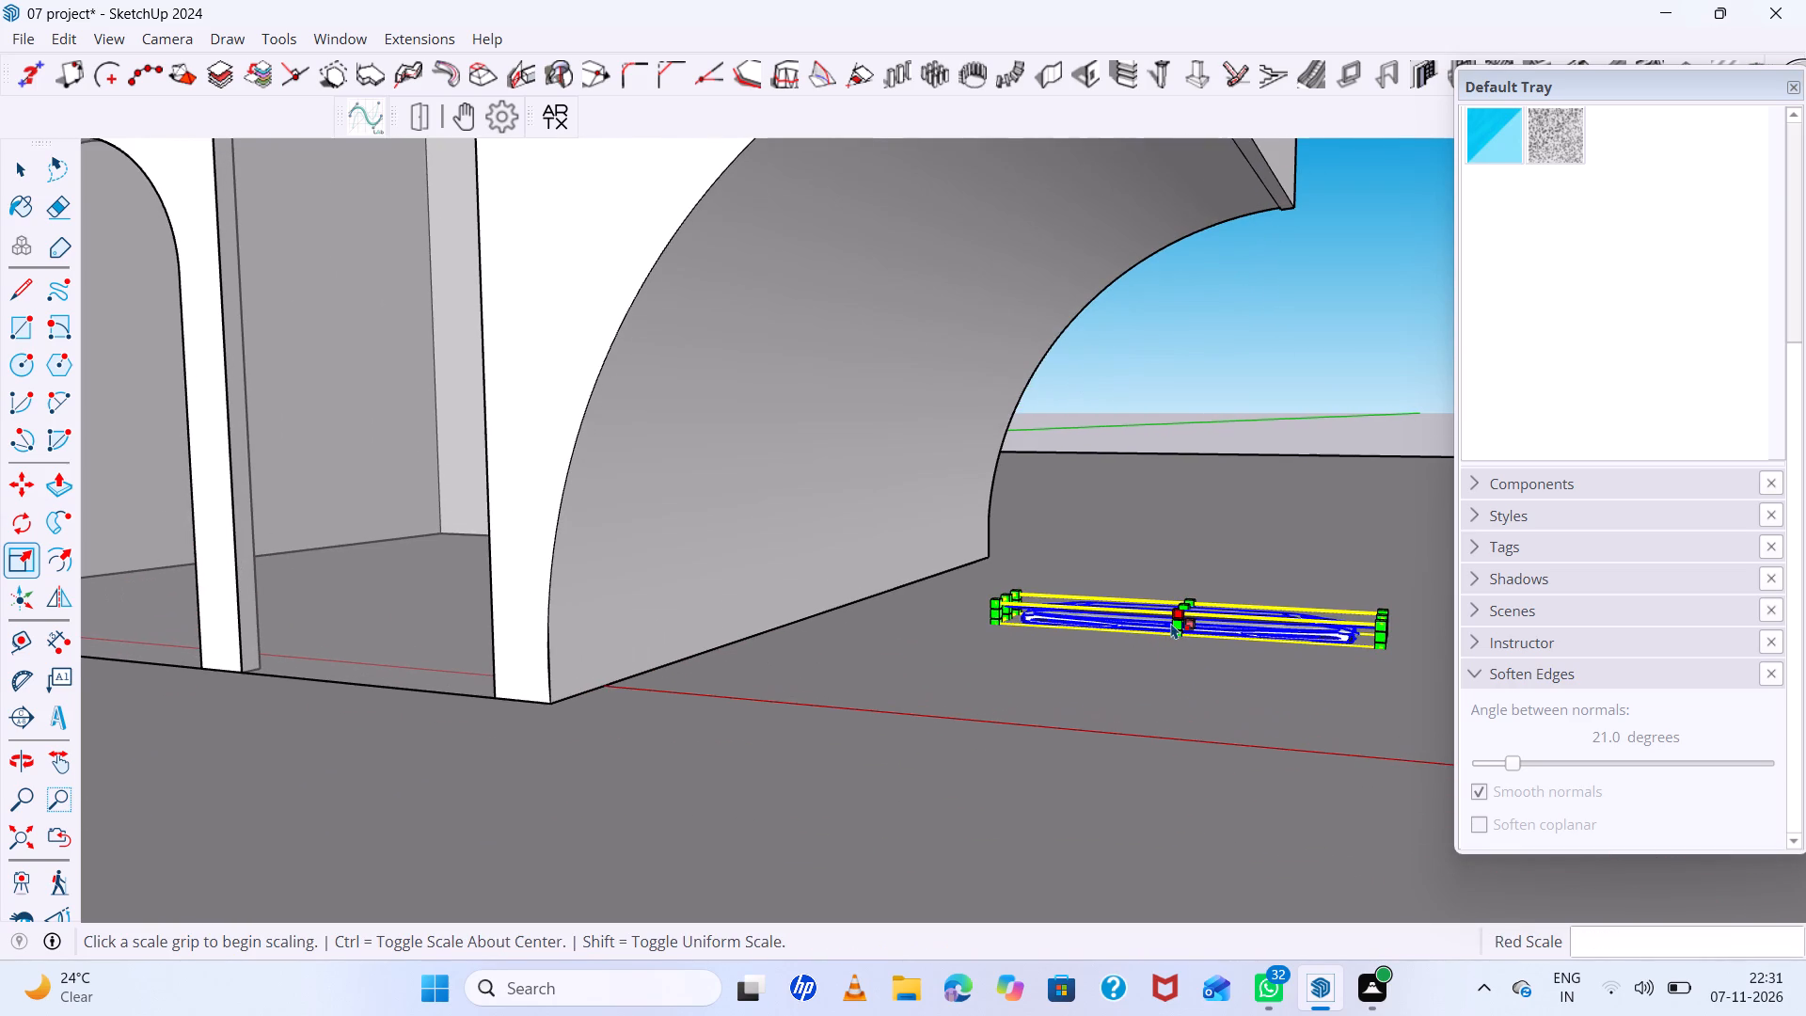
left_click(1178, 625)
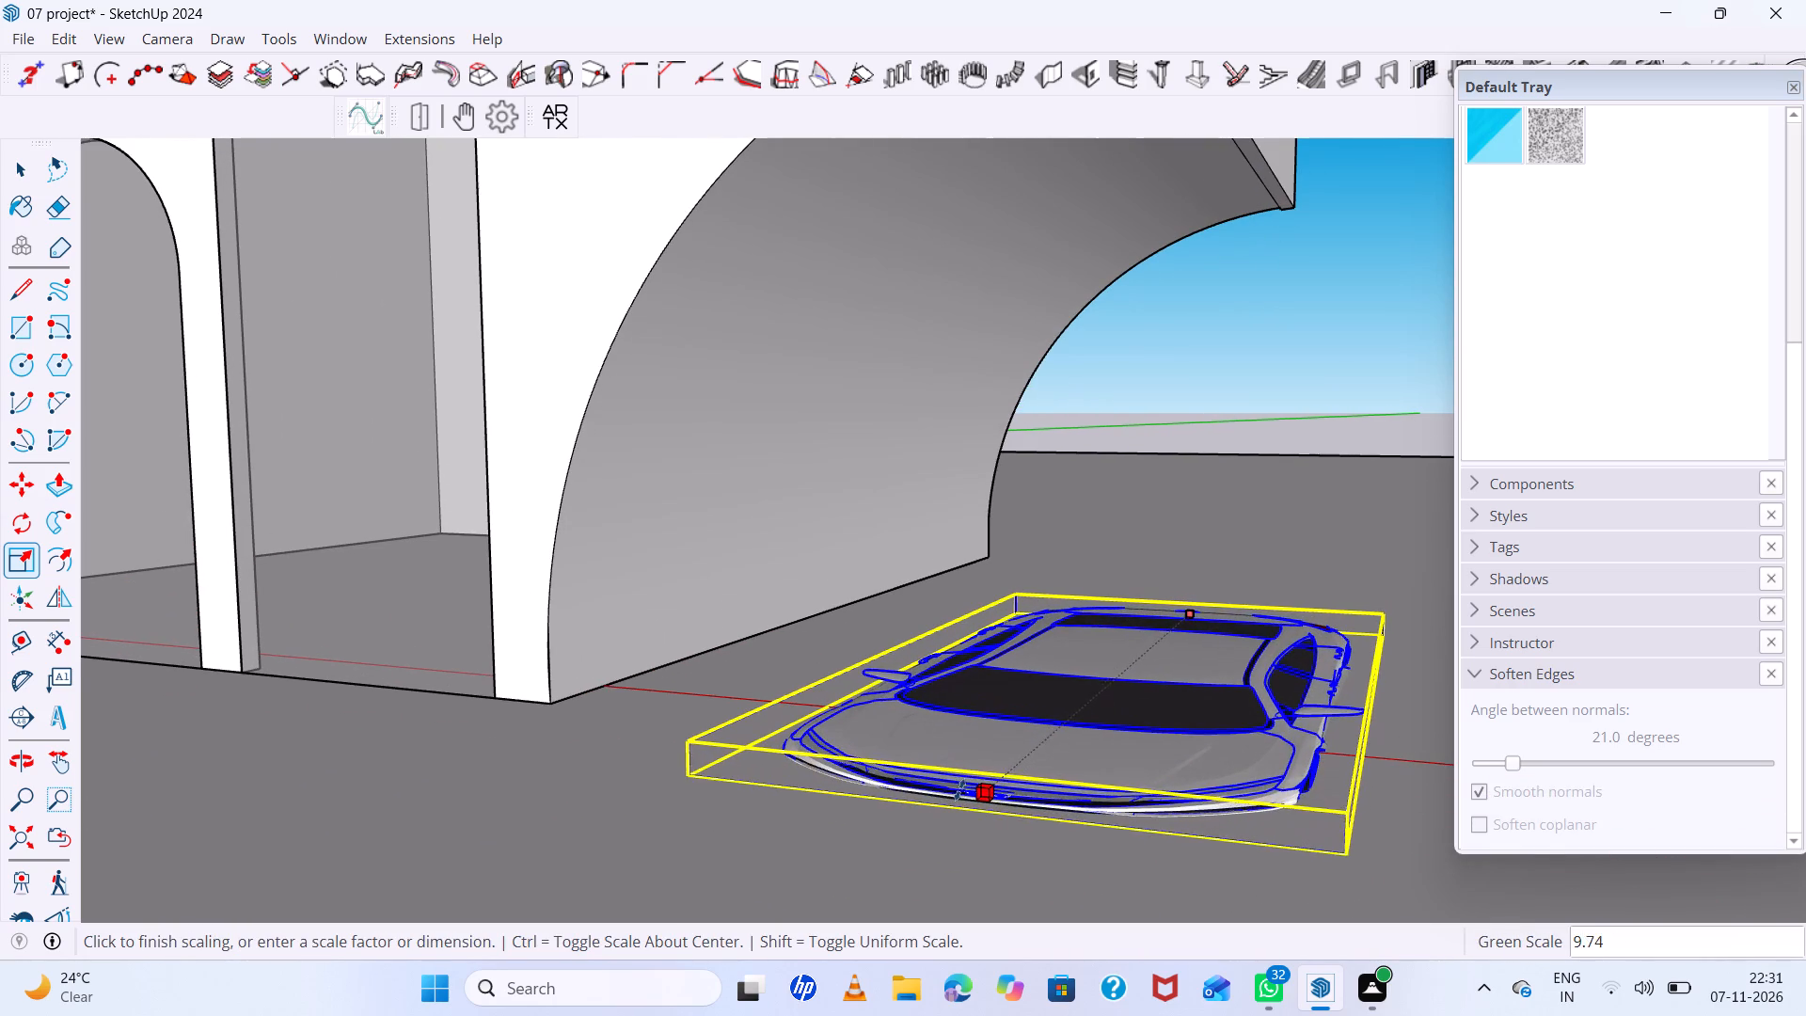
left_click(959, 789)
scroll(874, 710, "down", 12)
middle_click_drag(1213, 743, 1060, 737)
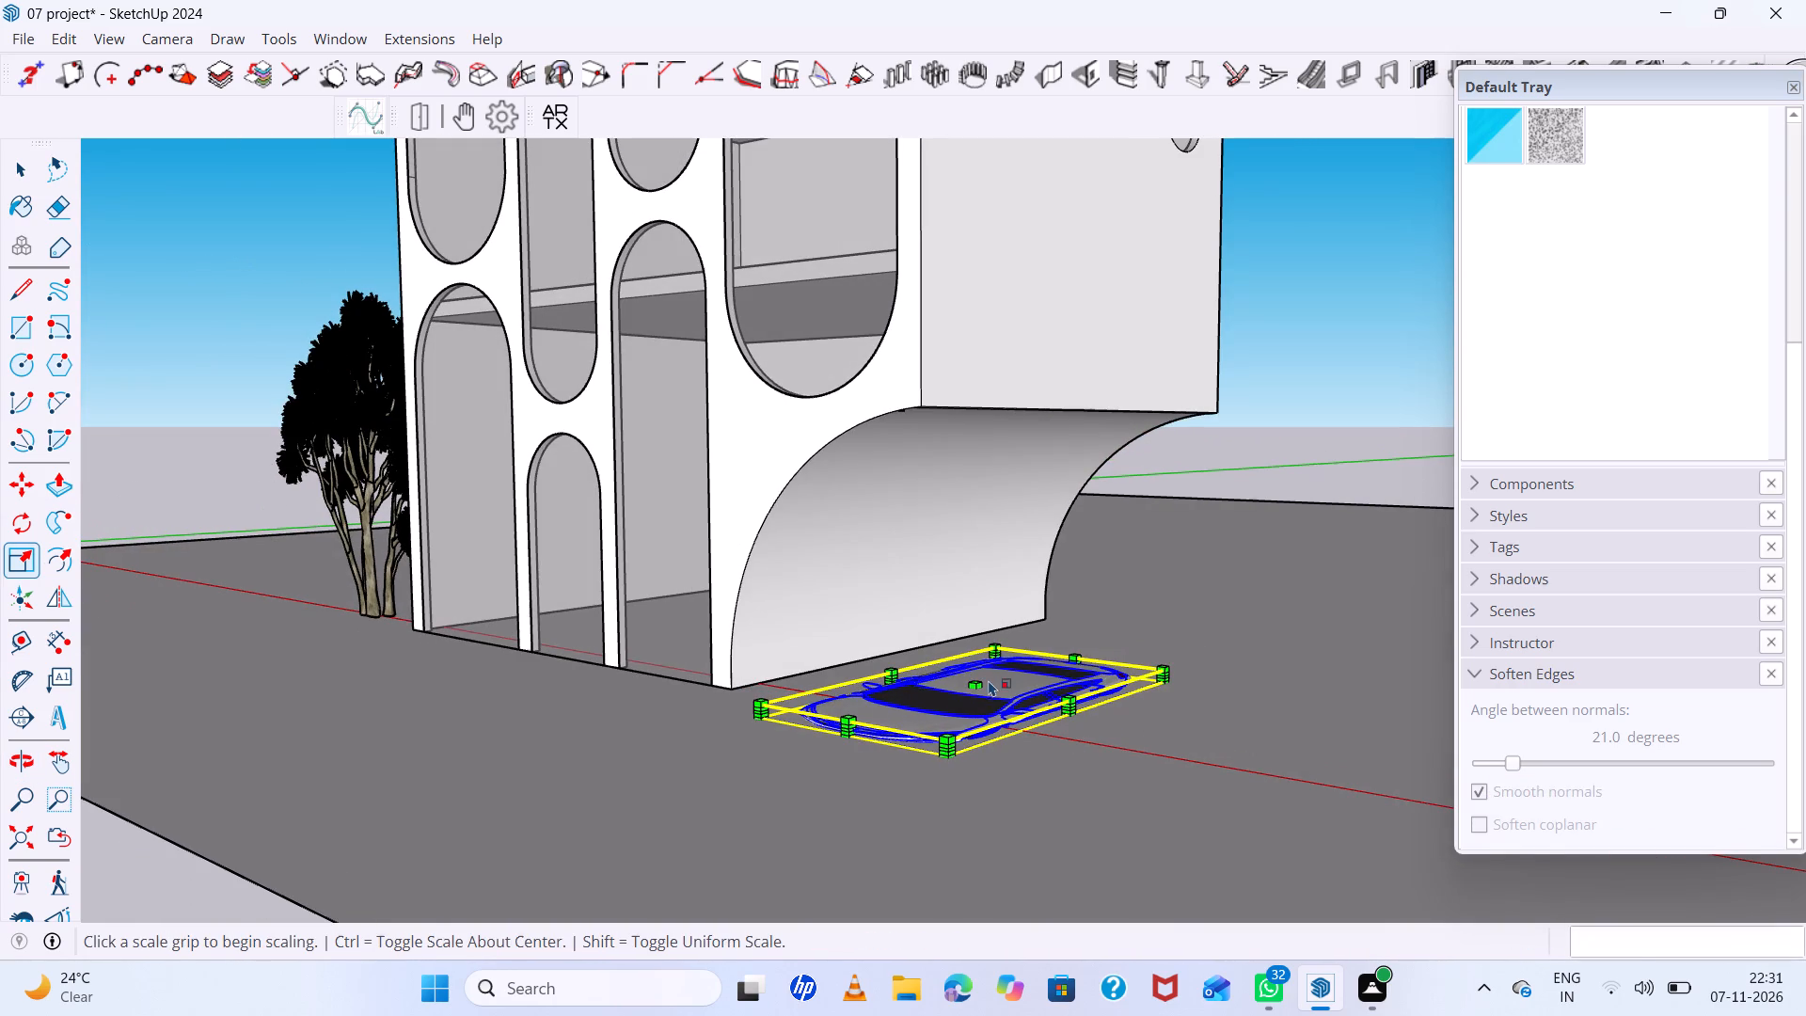
left_click(974, 682)
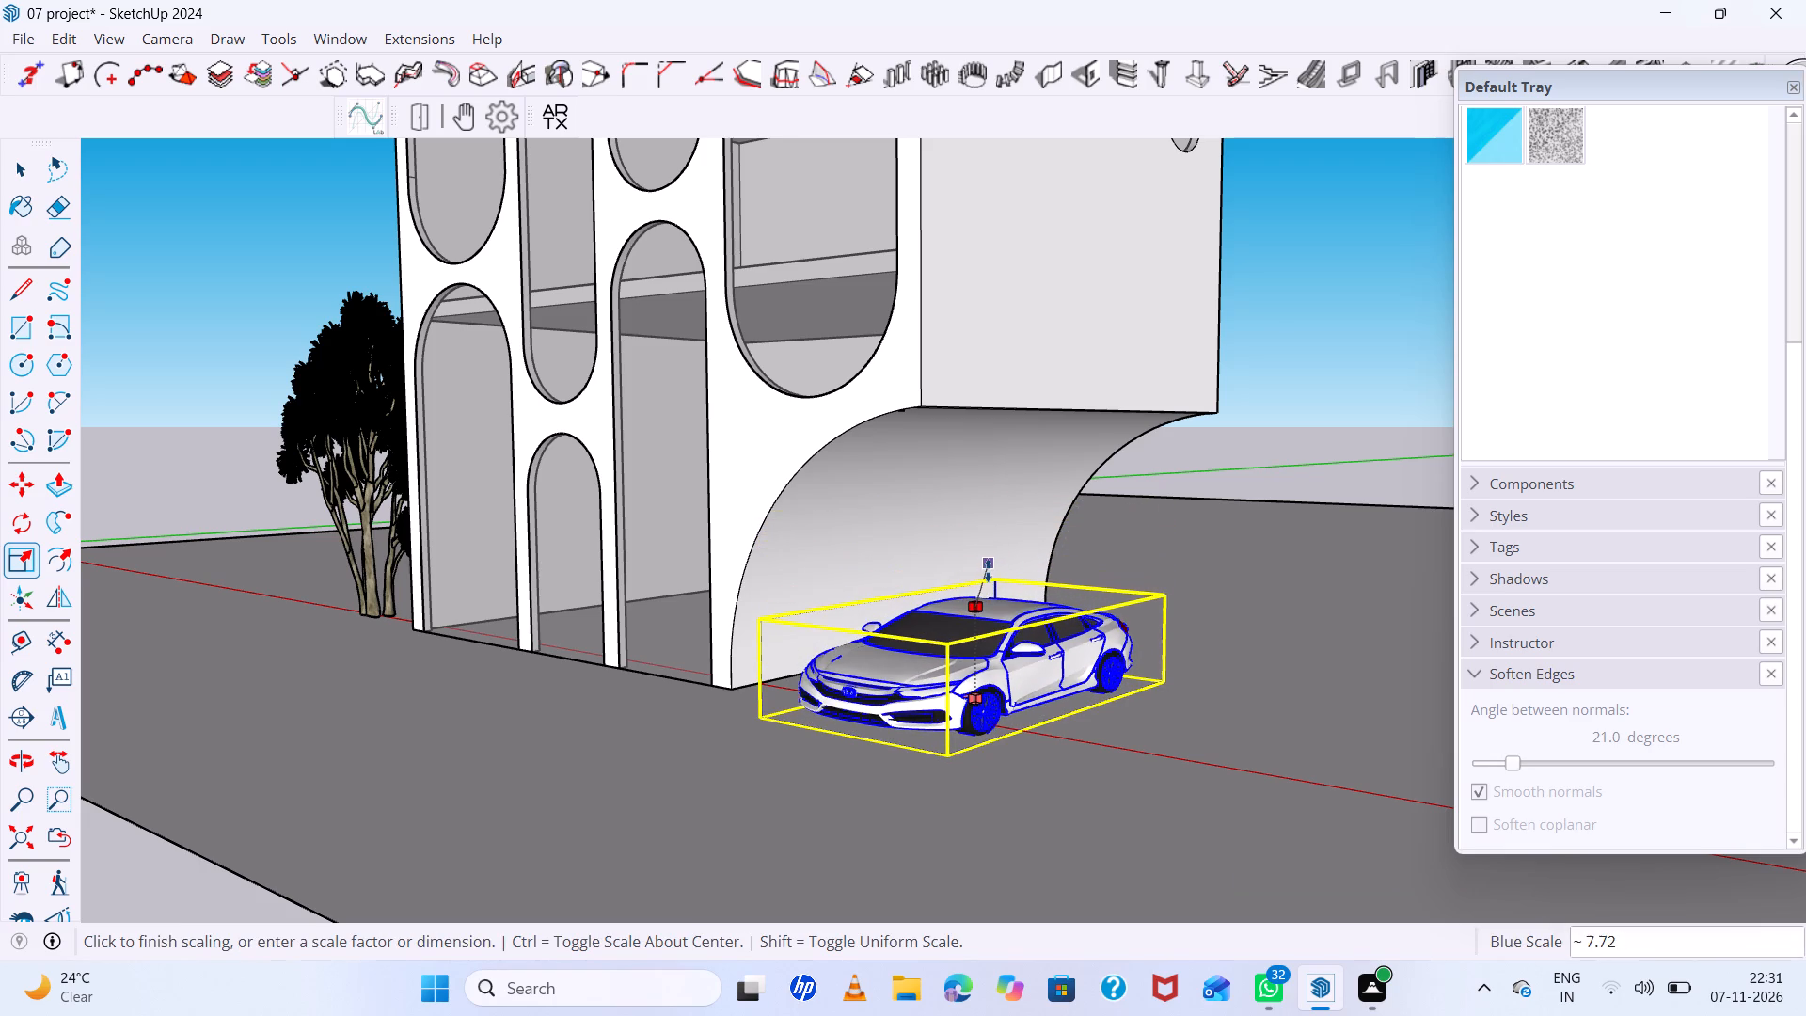
left_click(985, 566)
Scale the car slightly shorter along the green axis from its rear end.
scroll(1111, 606, "down", 11)
middle_click_drag(1155, 638, 890, 626)
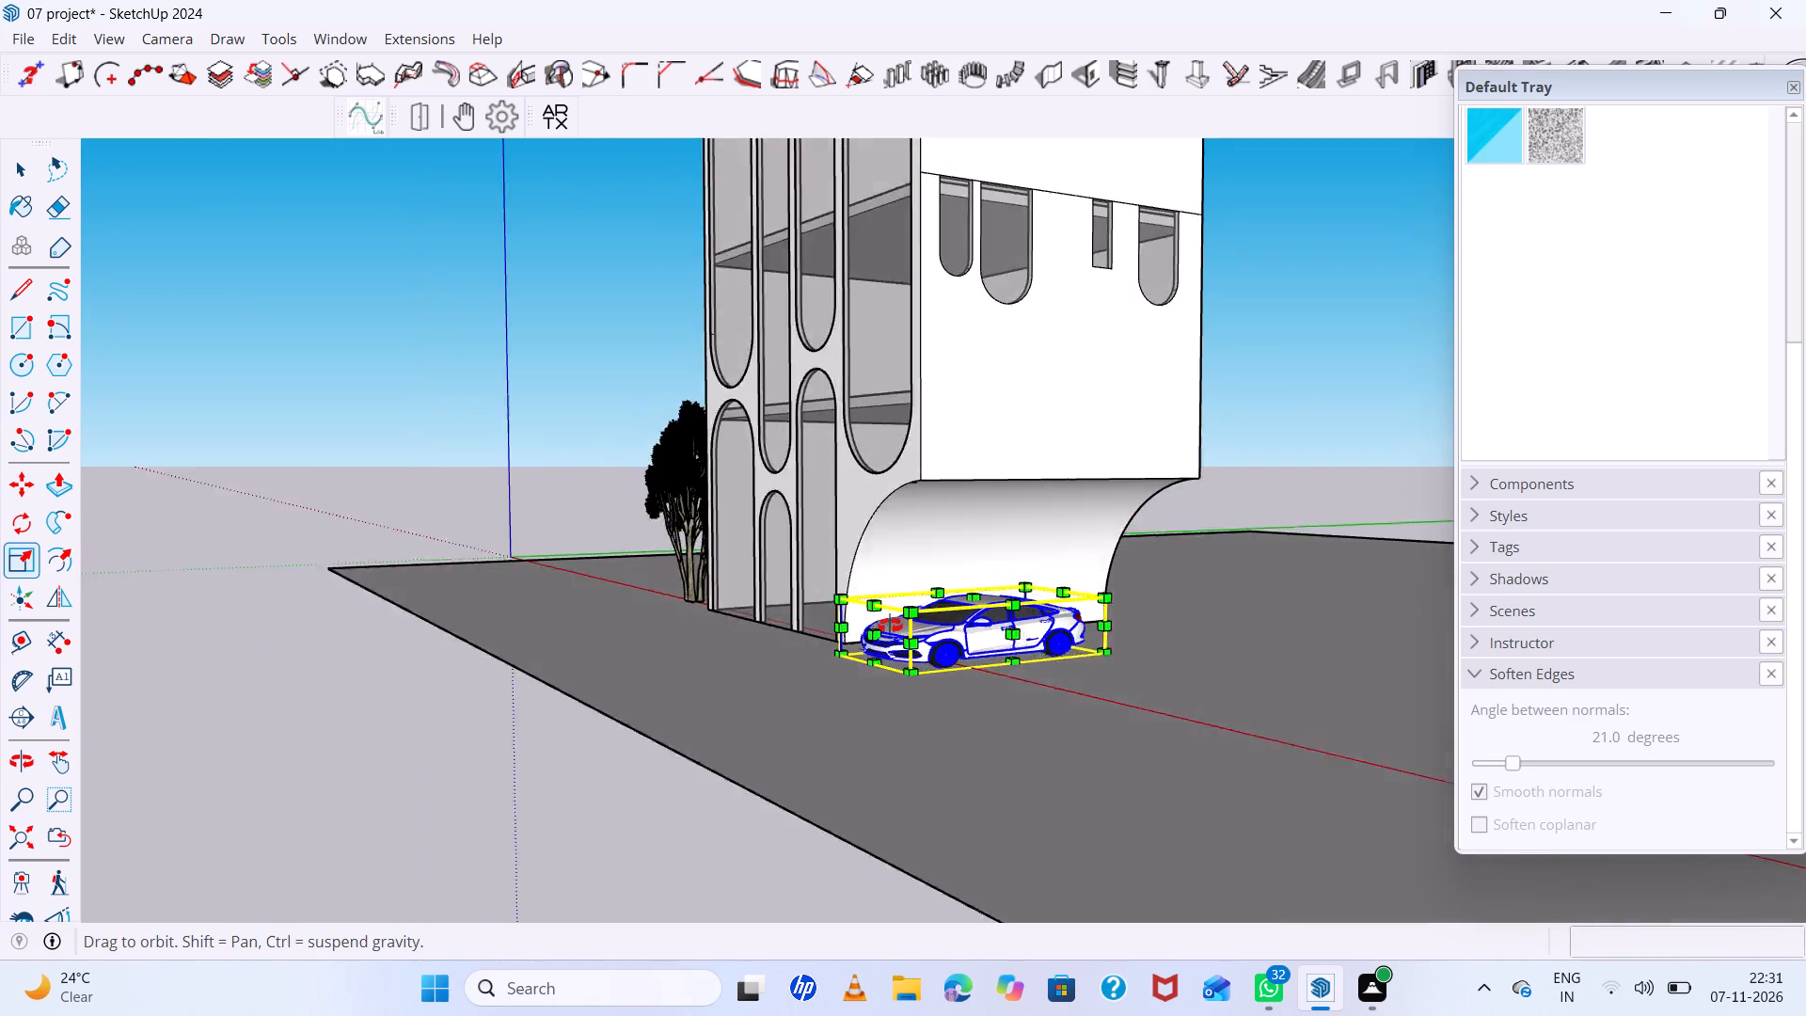
middle_click_drag(890, 626, 706, 627)
scroll(1000, 626, "up", 9)
middle_click_drag(973, 643, 820, 648)
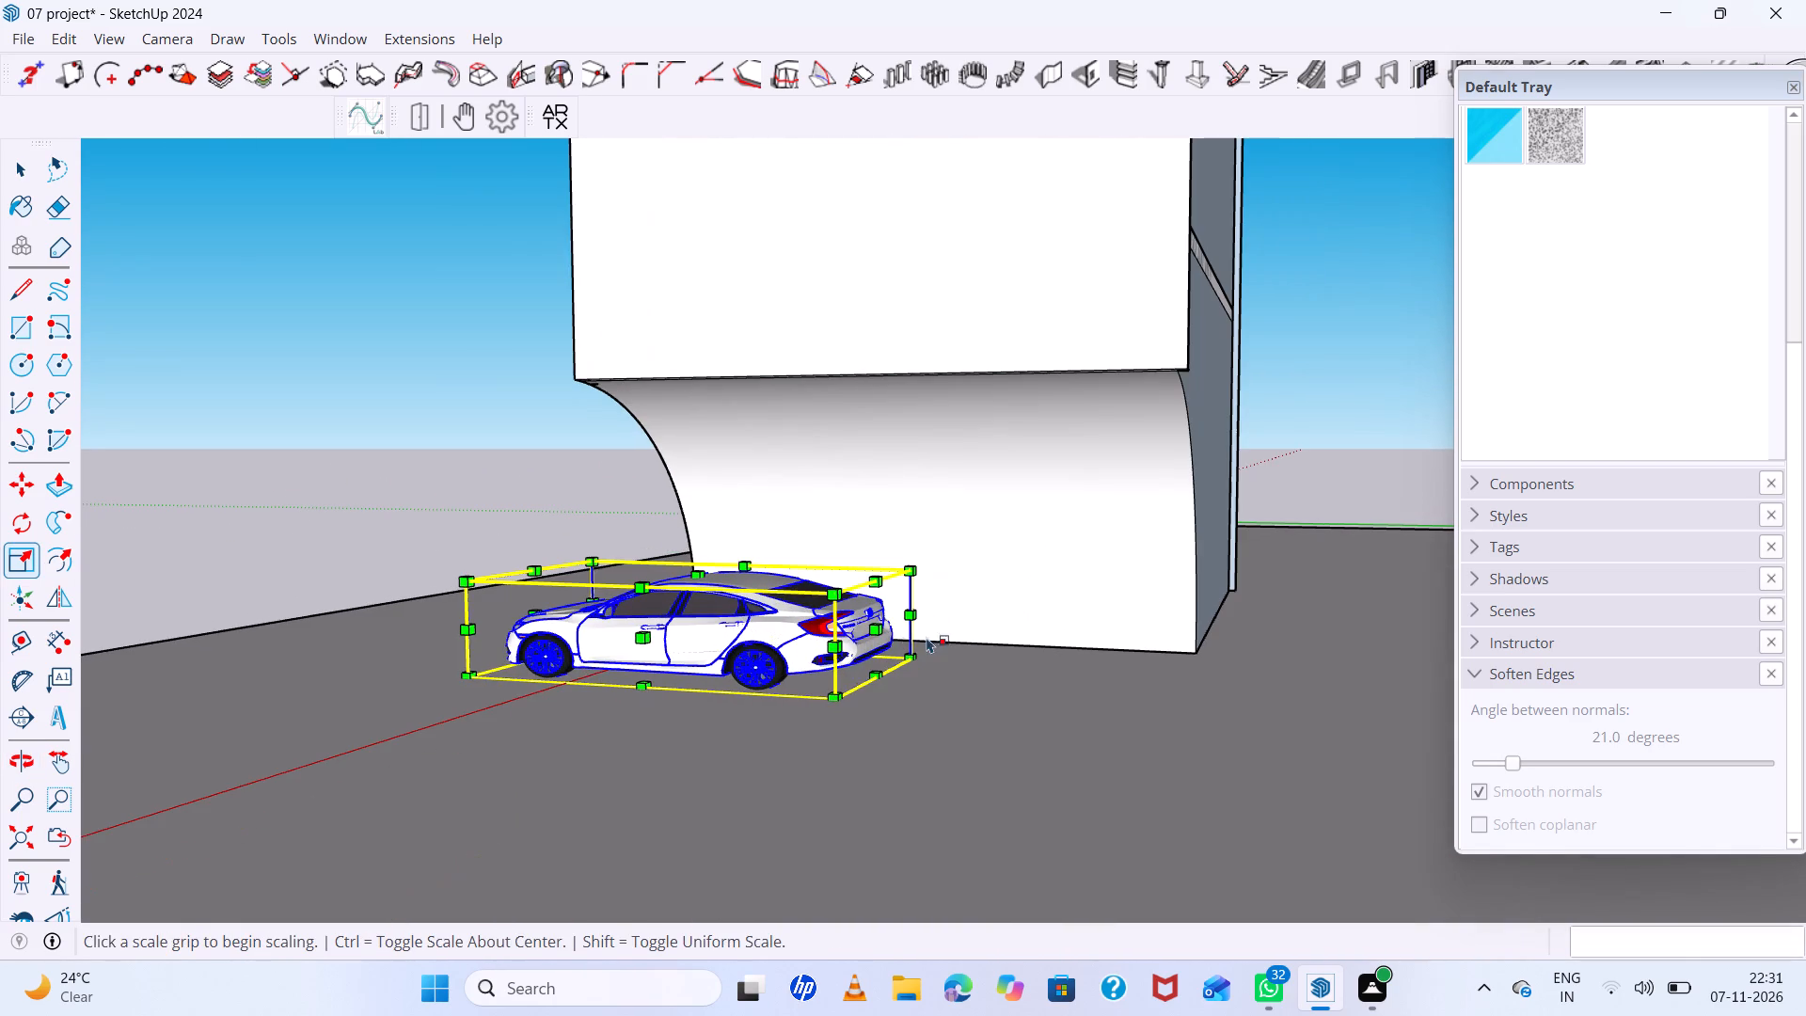
left_click(874, 626)
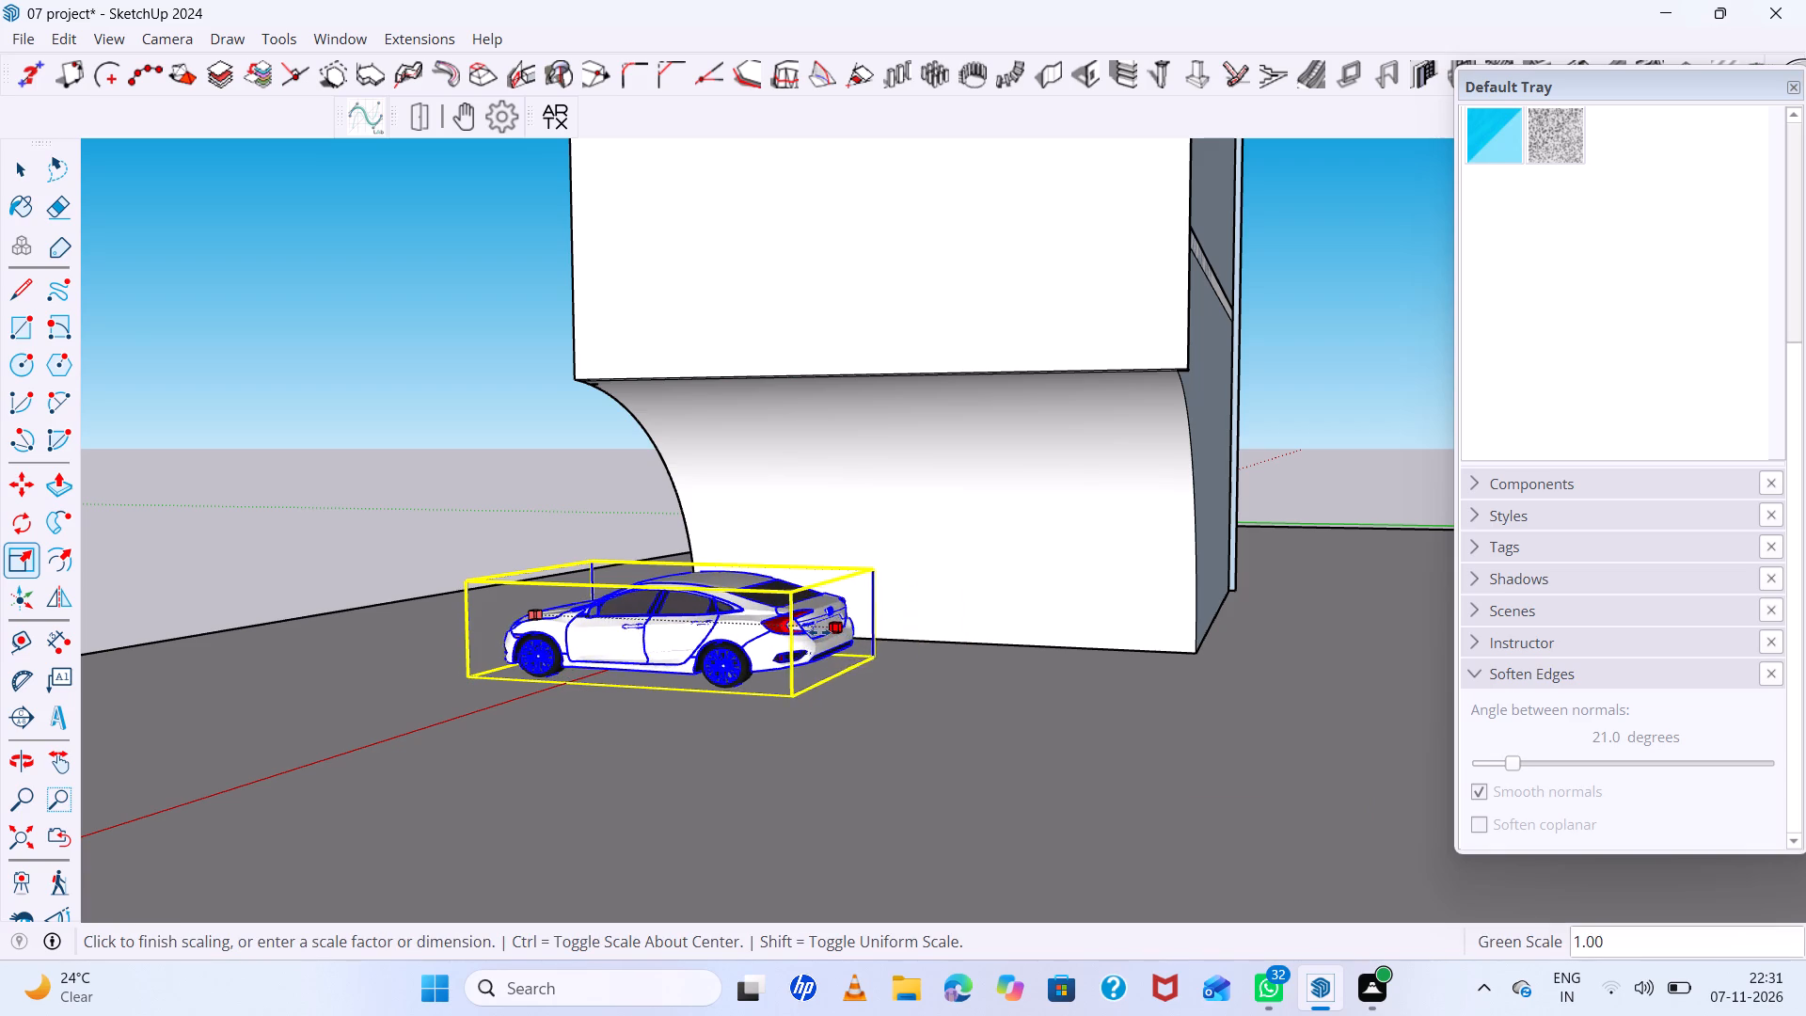
left_click(800, 630)
Move the car about 11' 5" back along the green axis beside the curved side arch.
scroll(820, 633, "down", 5)
middle_click_drag(823, 642, 1126, 681)
key("space")
key("m")
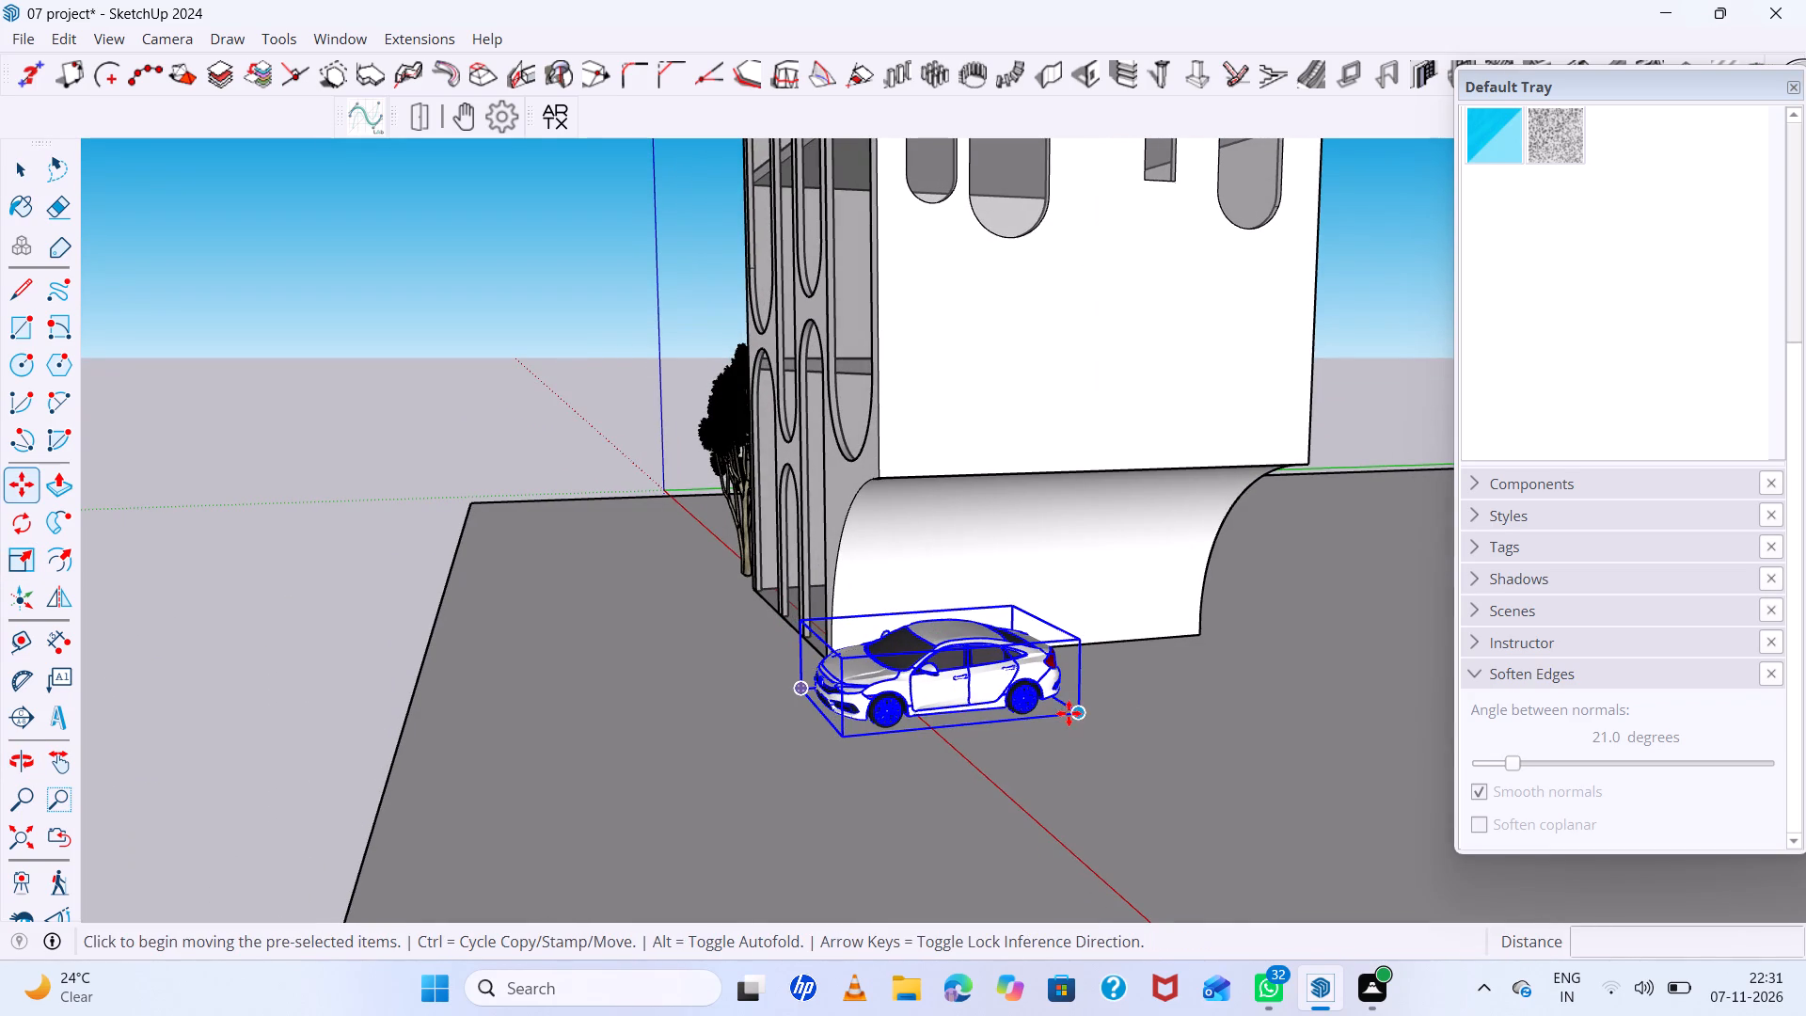
left_click(1072, 713)
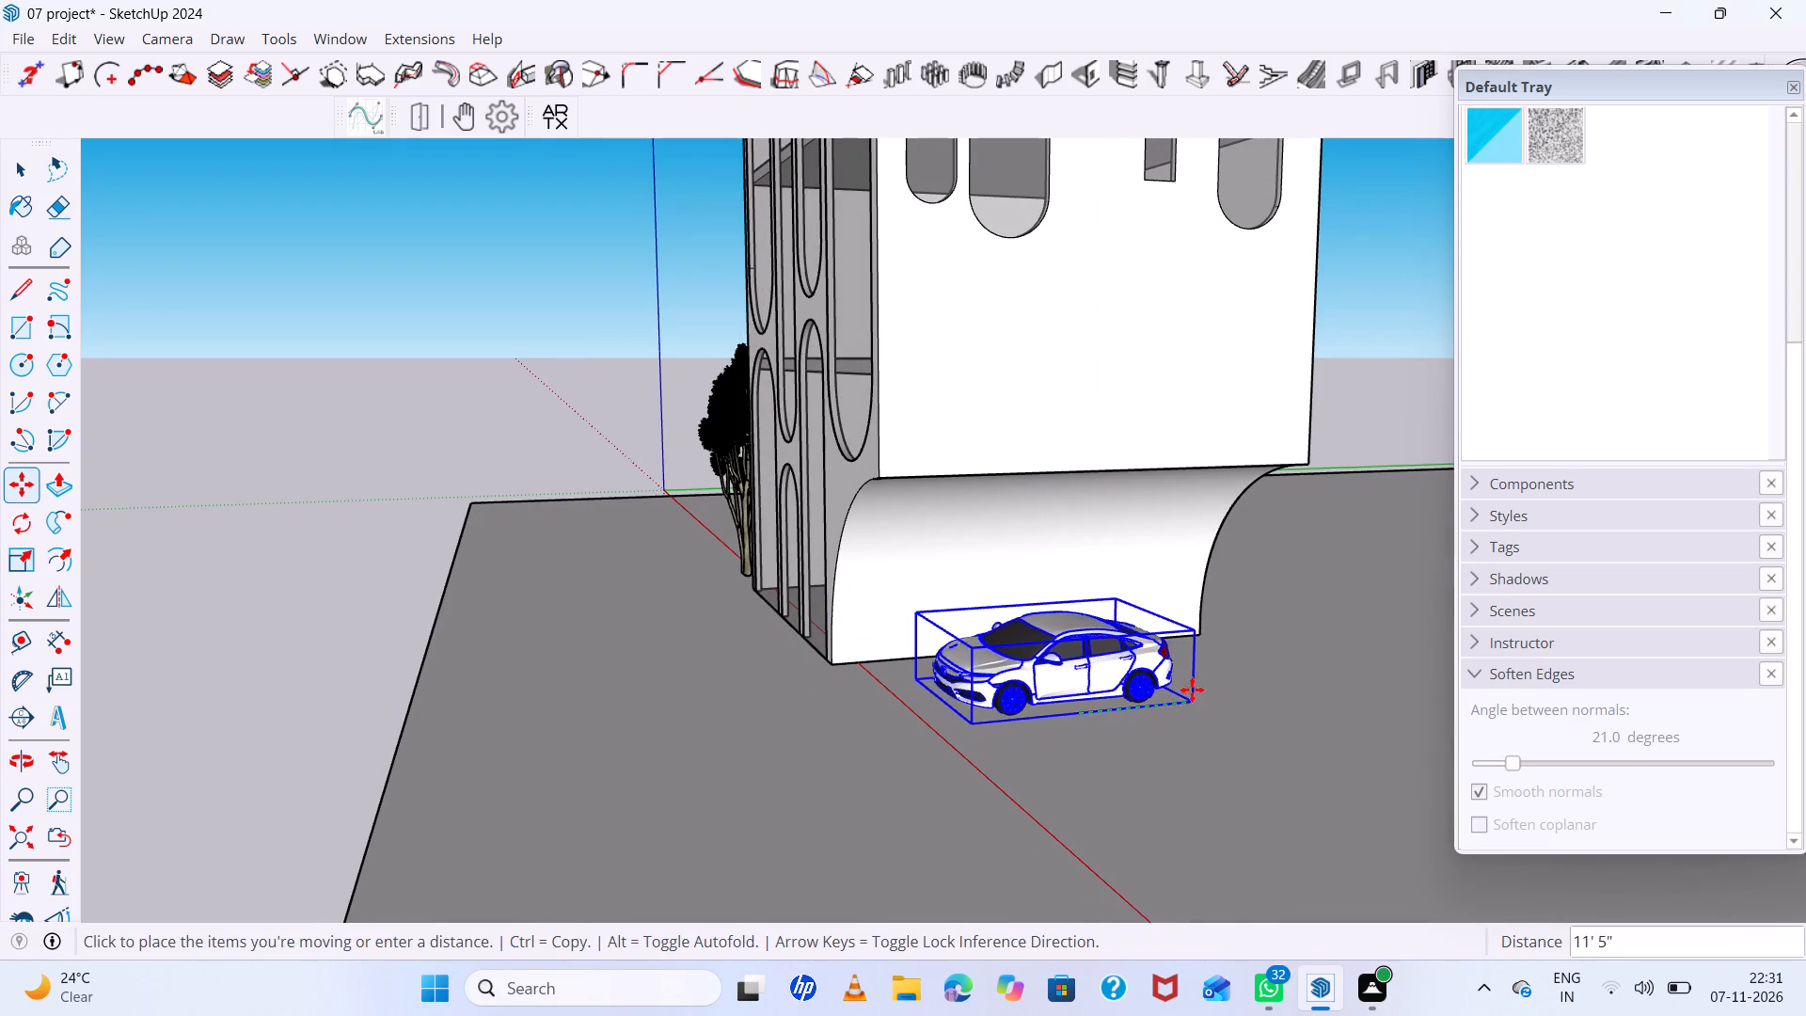
left_click(1192, 687)
Scale the car narrower along the red axis from its outer side, toward the building.
scroll(1061, 664, "down", 6)
middle_click_drag(931, 691, 1481, 677)
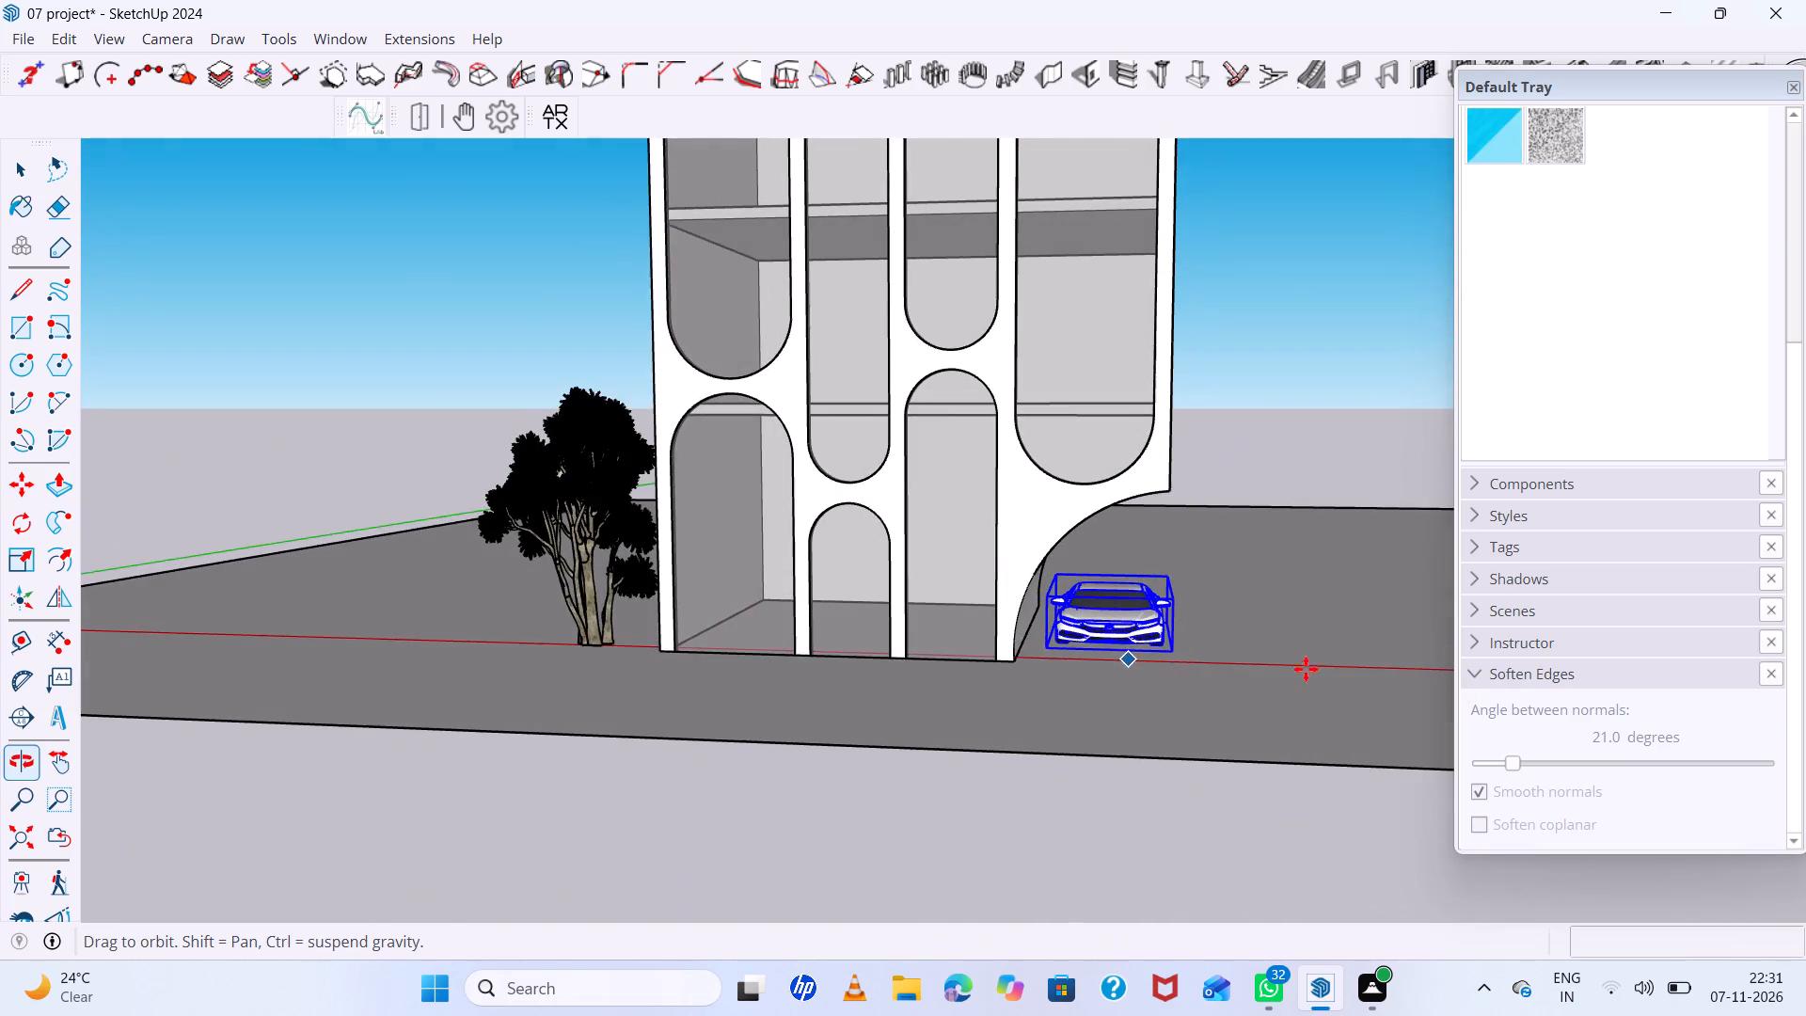
scroll(1188, 670, "up", 4)
middle_click_drag(1194, 602, 992, 592)
scroll(1185, 606, "up", 7)
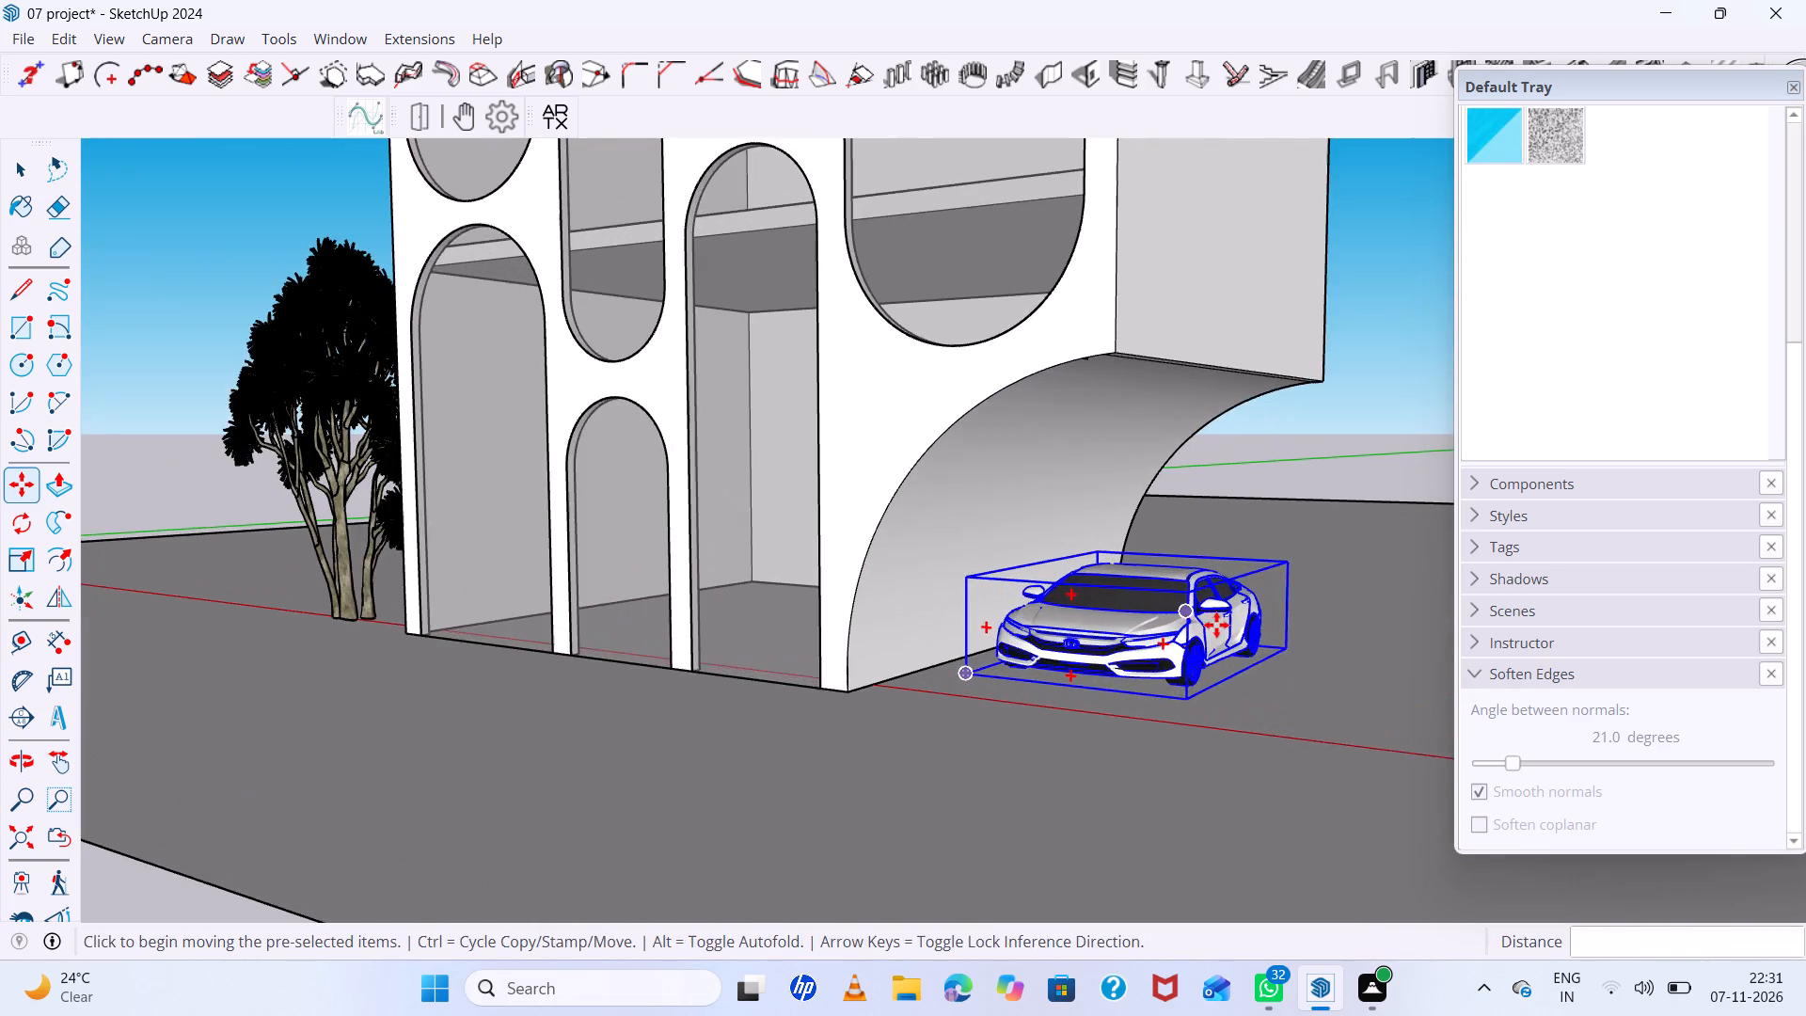
scroll(1216, 625, "up", 3)
key("s")
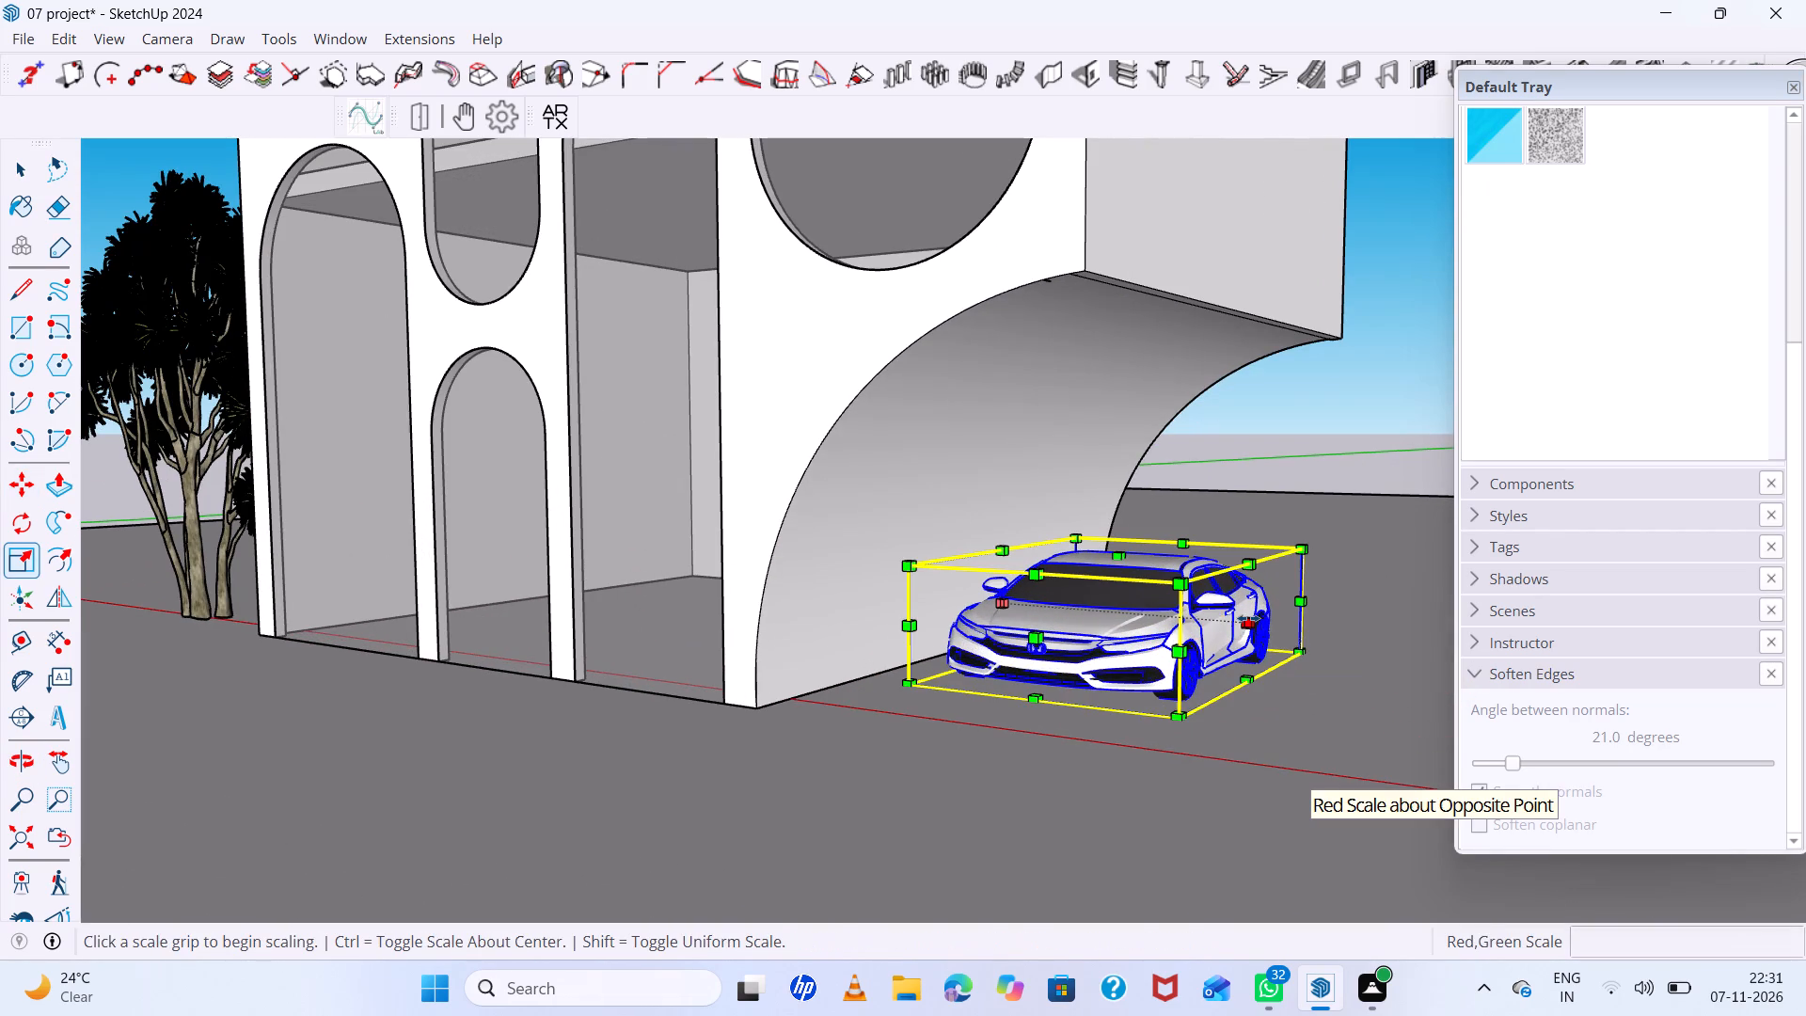
left_click(1248, 619)
double_click(1189, 617)
Copy the car about 35' 3" out to the ground in front of the building's arched facade.
scroll(1104, 609, "down", 2)
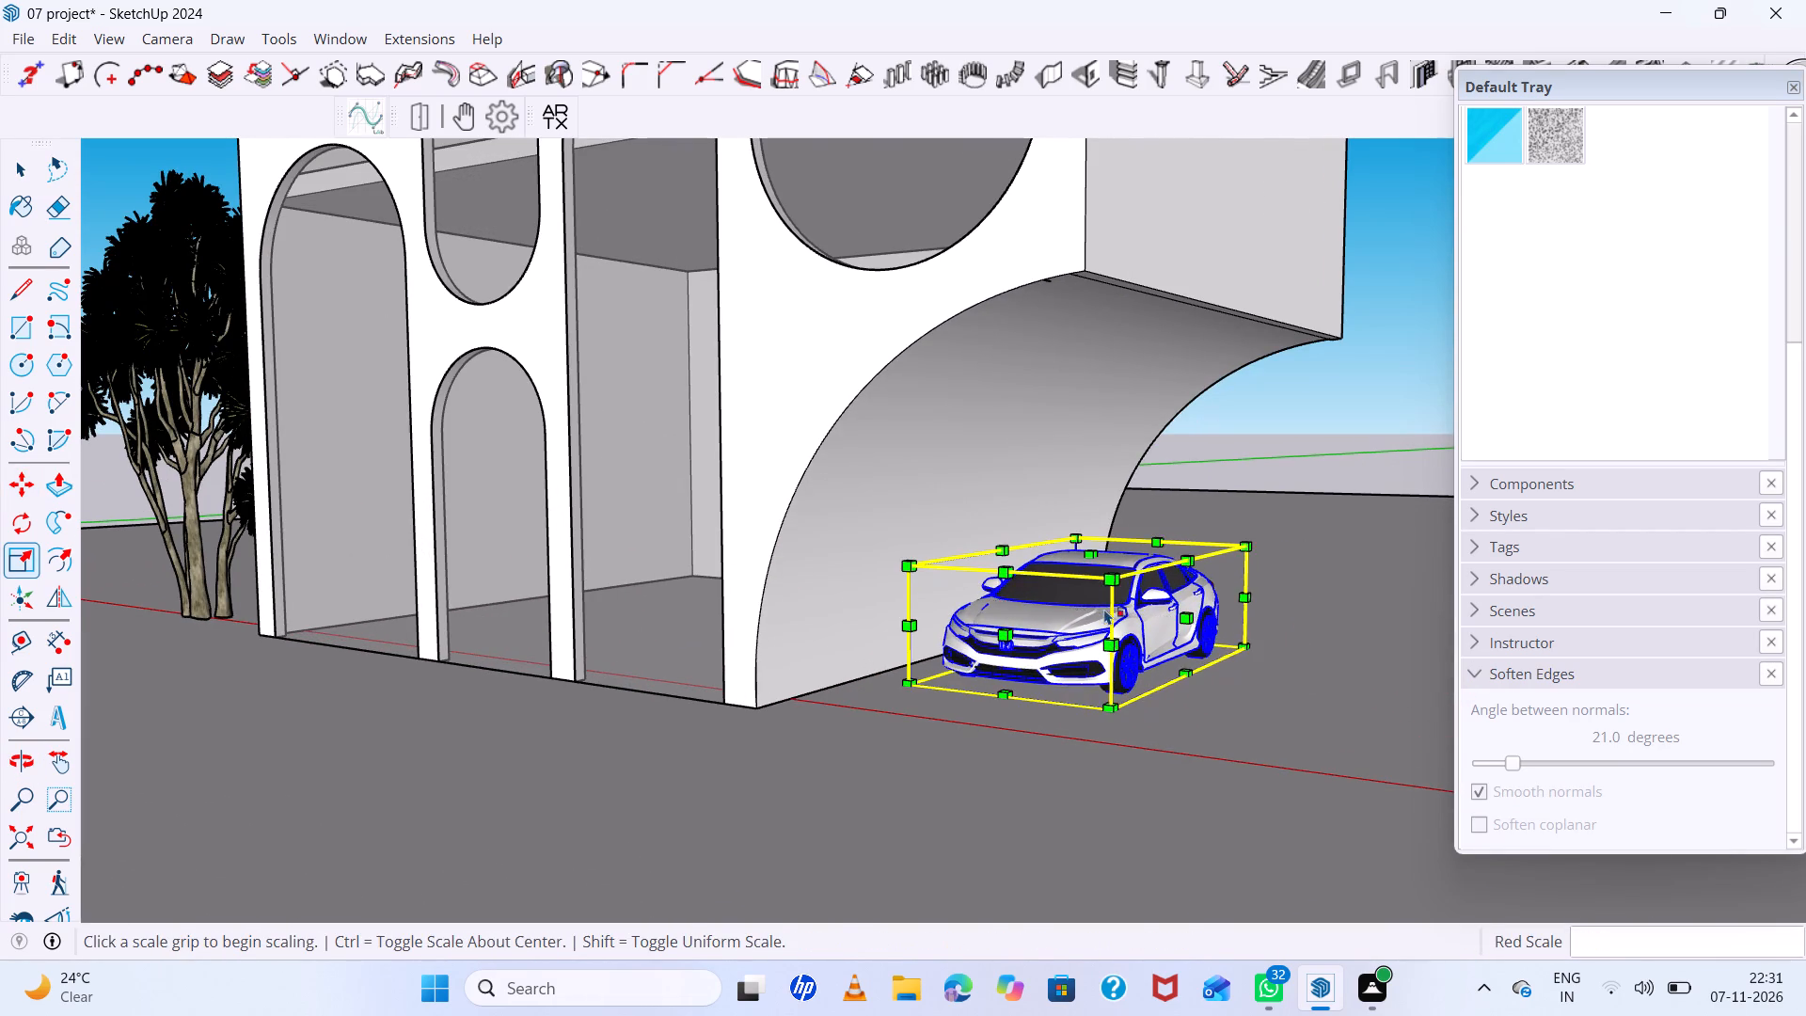
scroll(1104, 609, "down", 4)
key("space")
key("m")
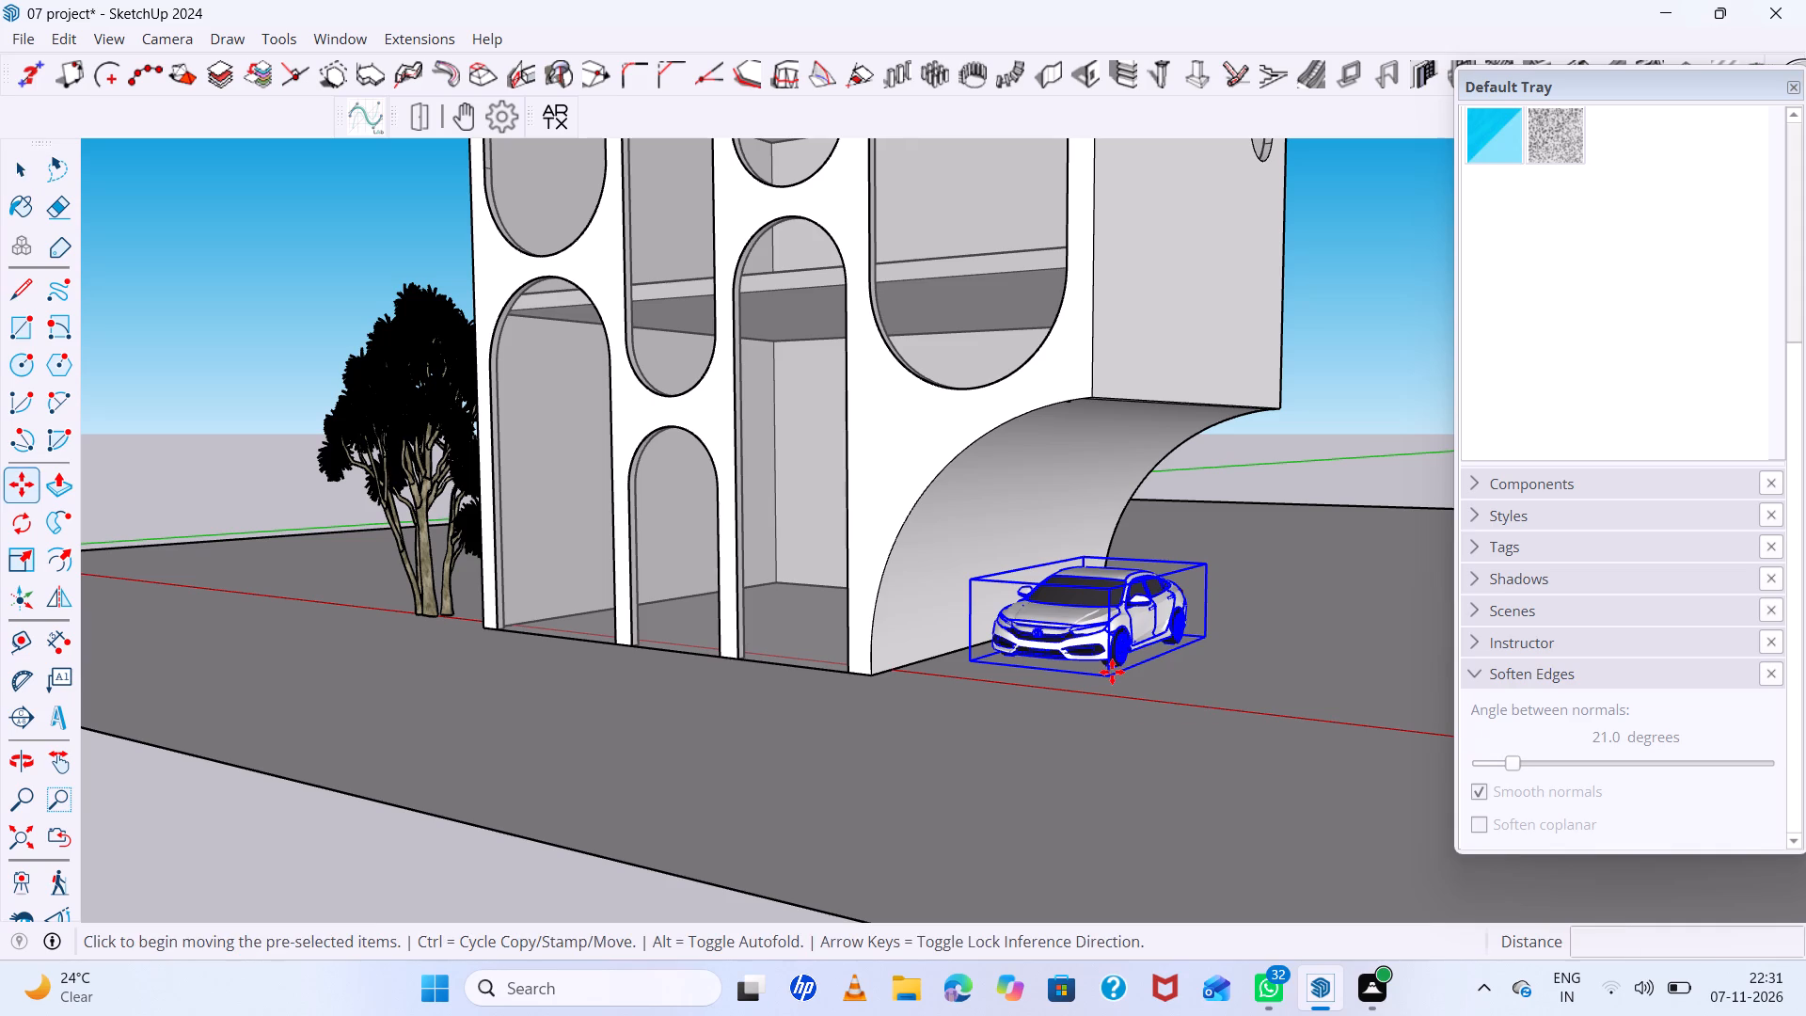
left_click(1110, 676)
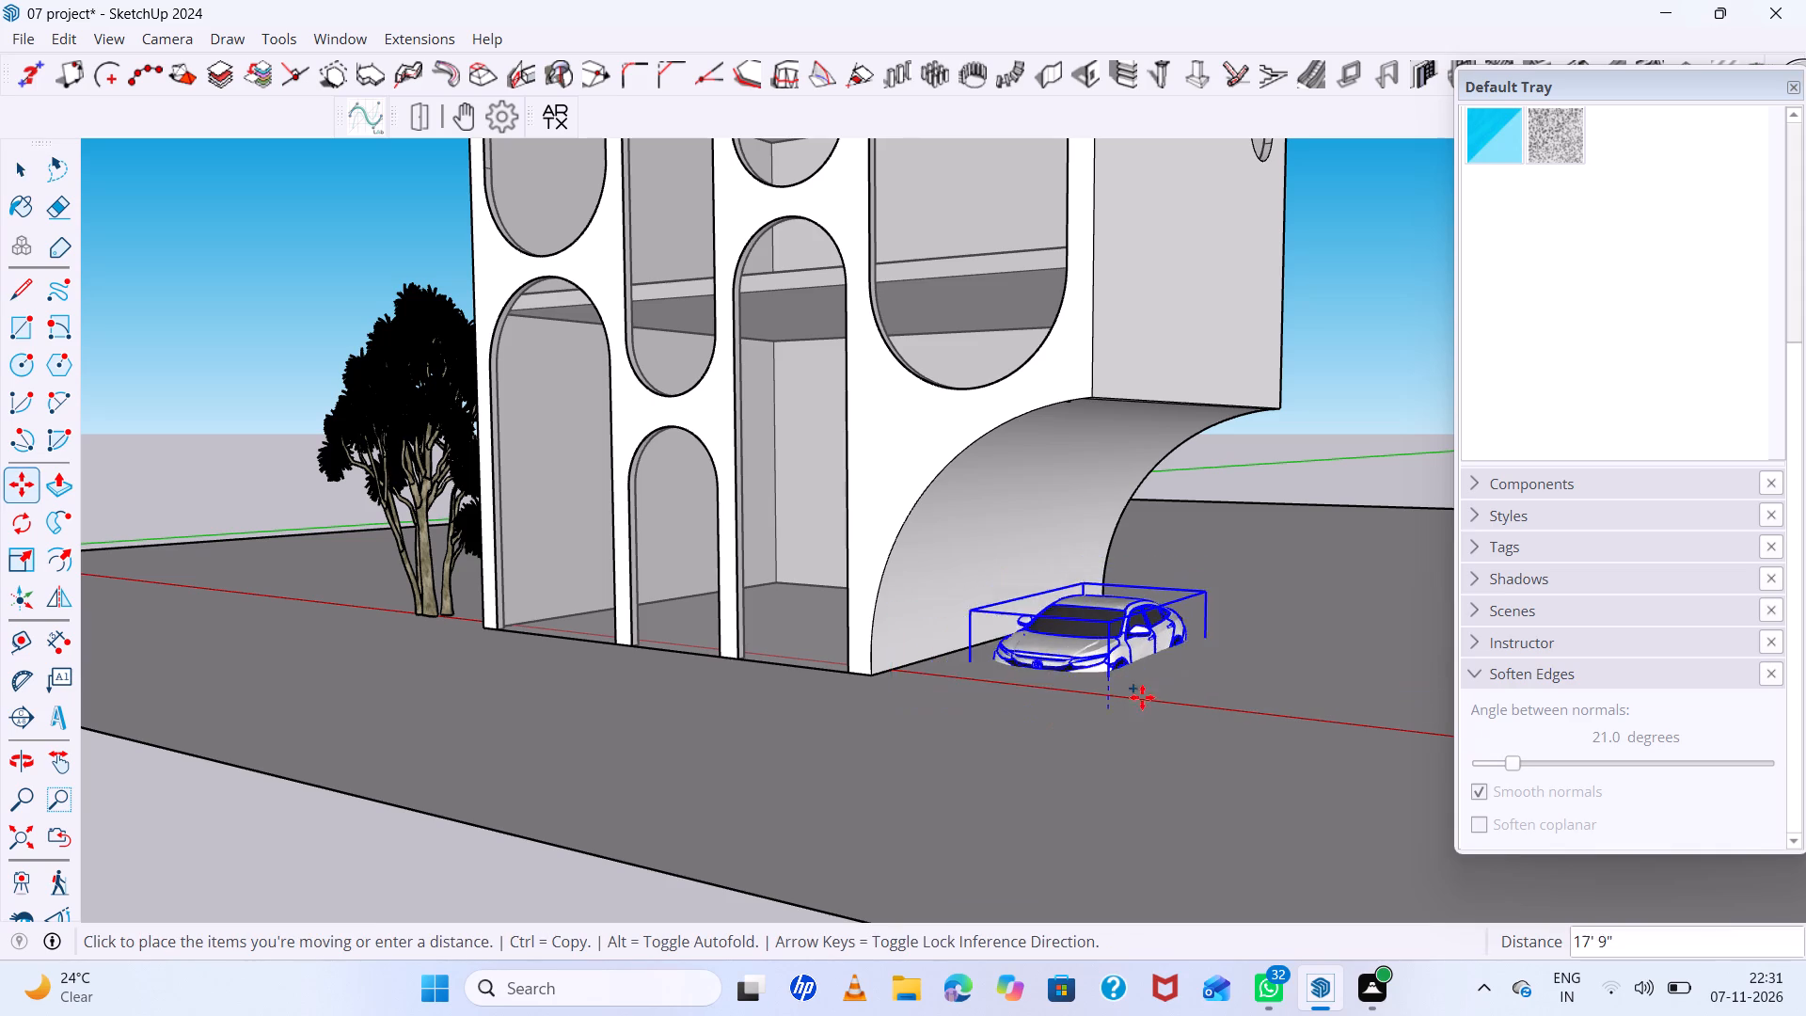
scroll(1139, 683, "down", 6)
scroll(1012, 715, "down", 3)
left_click(924, 734)
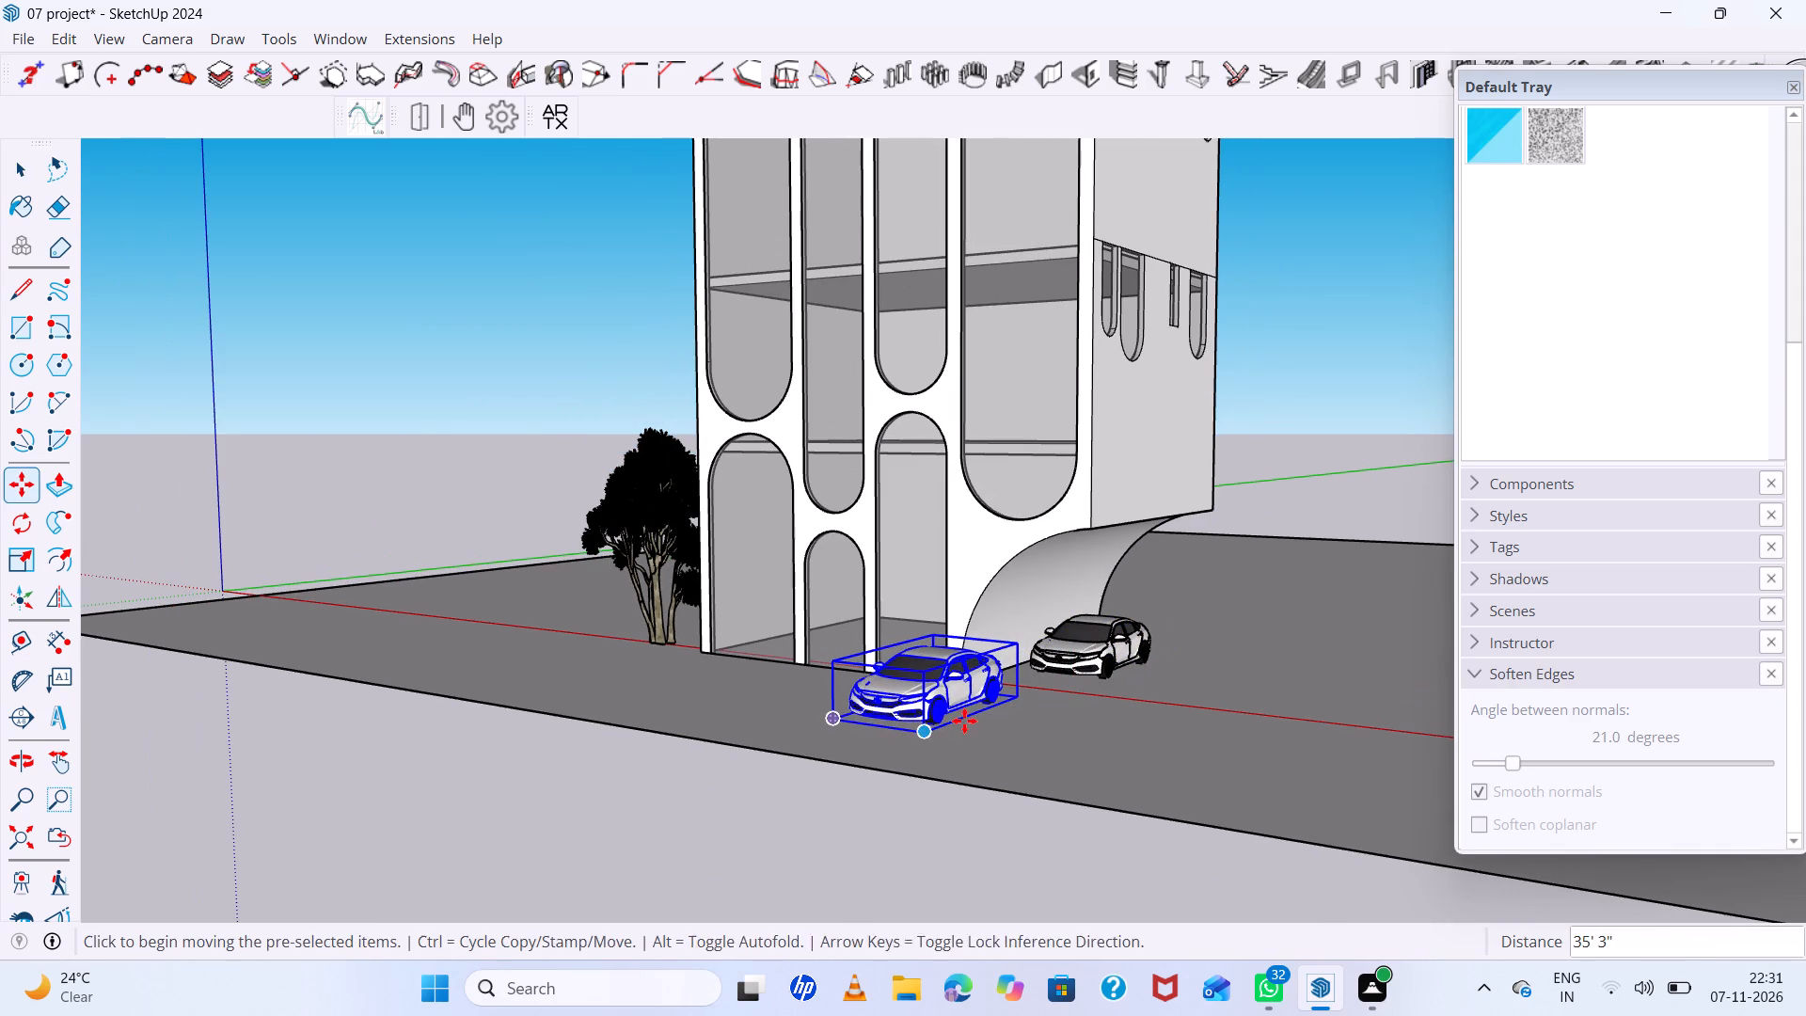
Rotate the copied car 90 degrees on the ground so it sits parallel to the facade.
scroll(964, 721, "up", 3)
key("q")
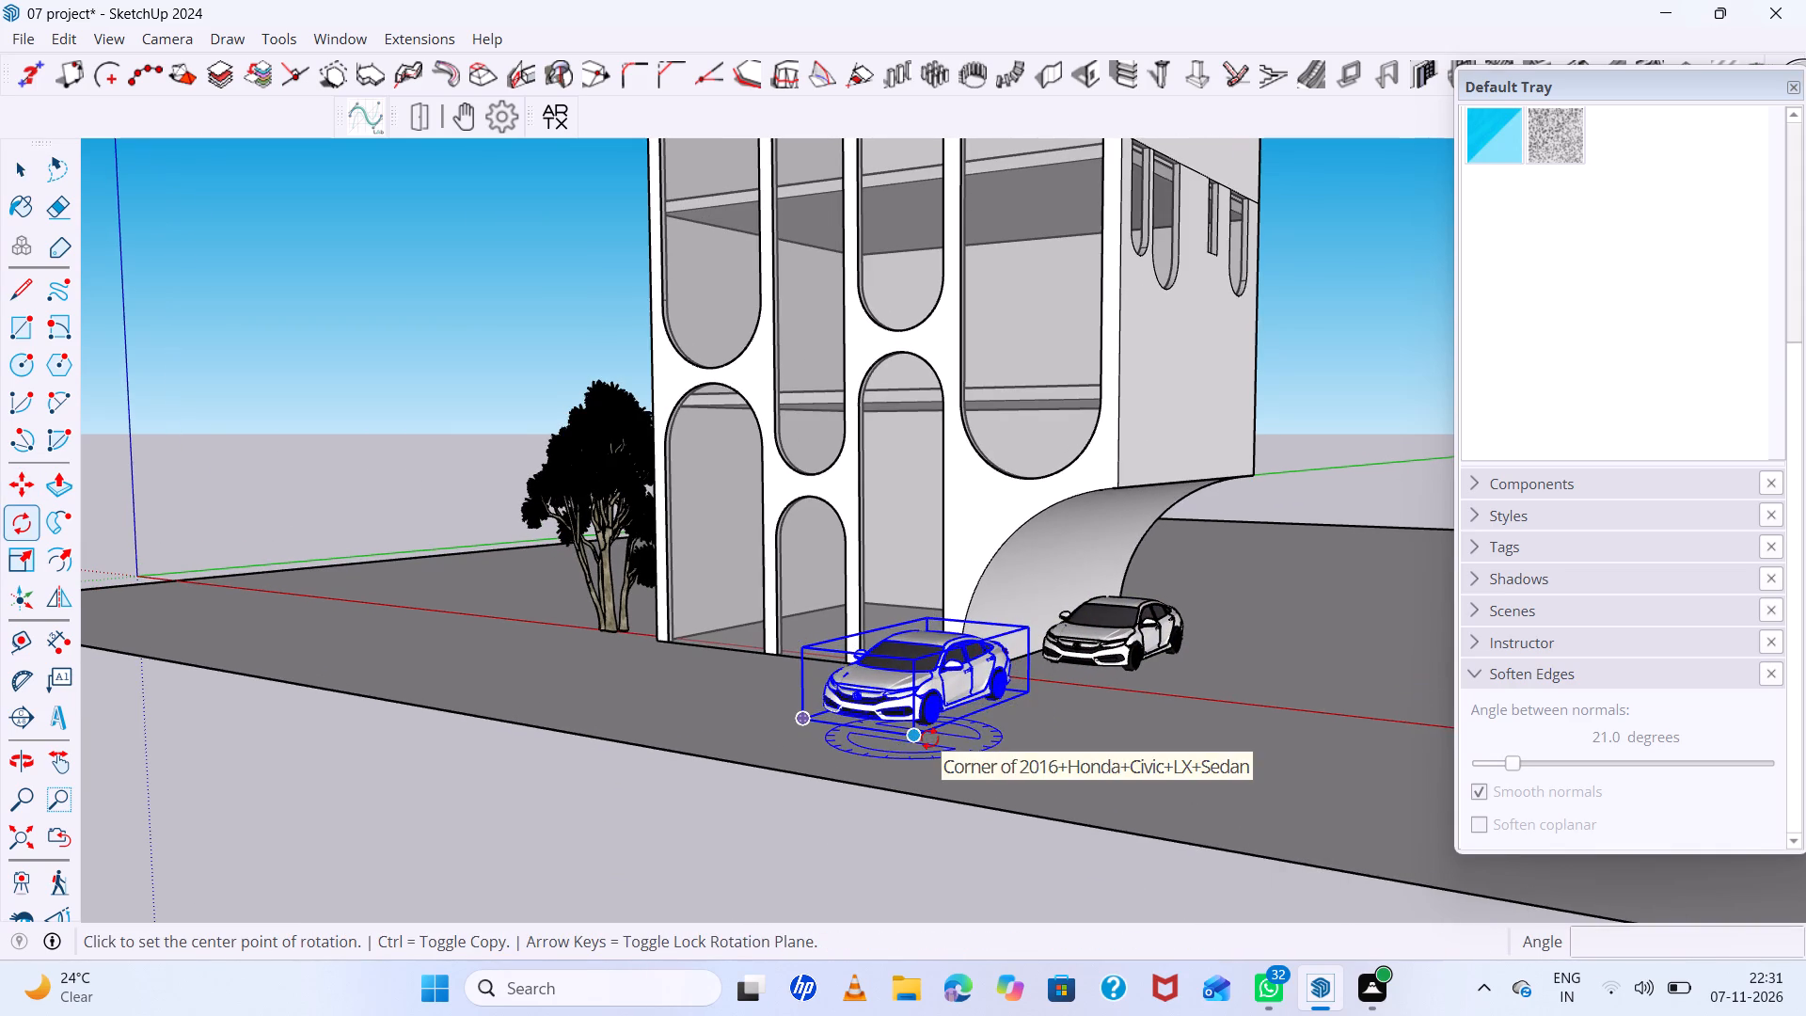
left_click(944, 741)
left_click(1229, 791)
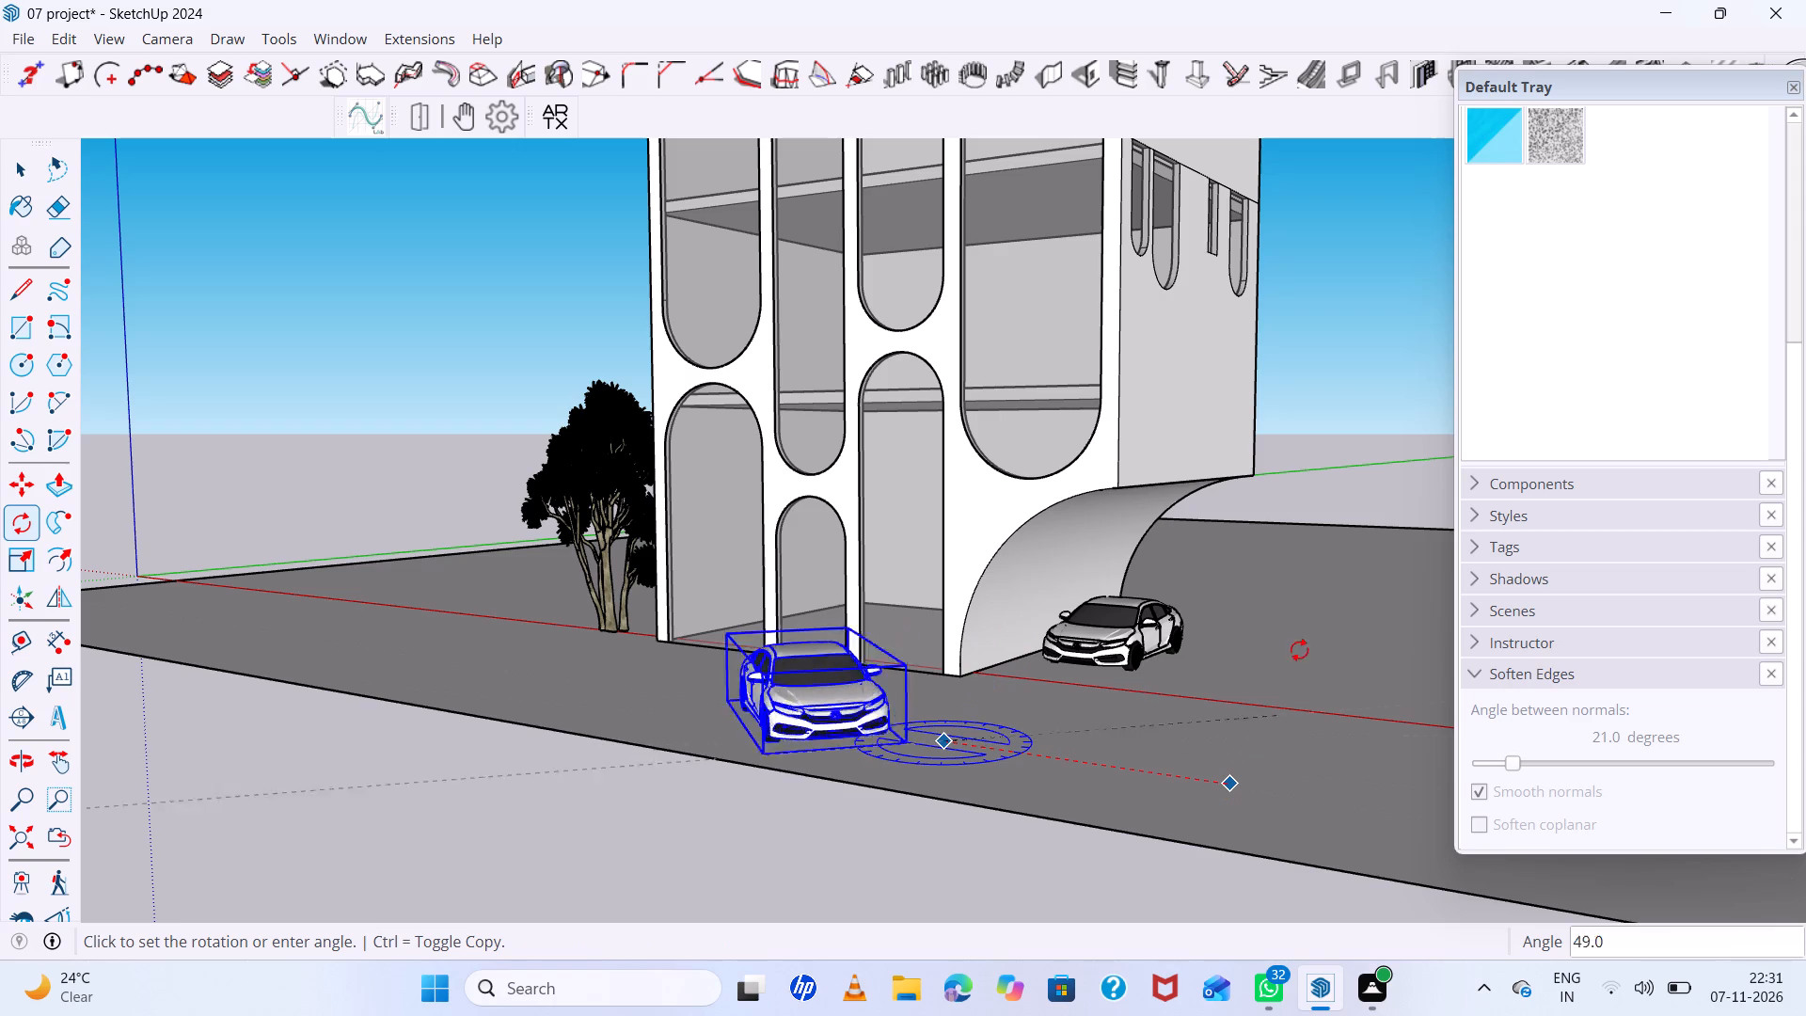
type("90")
key("Return")
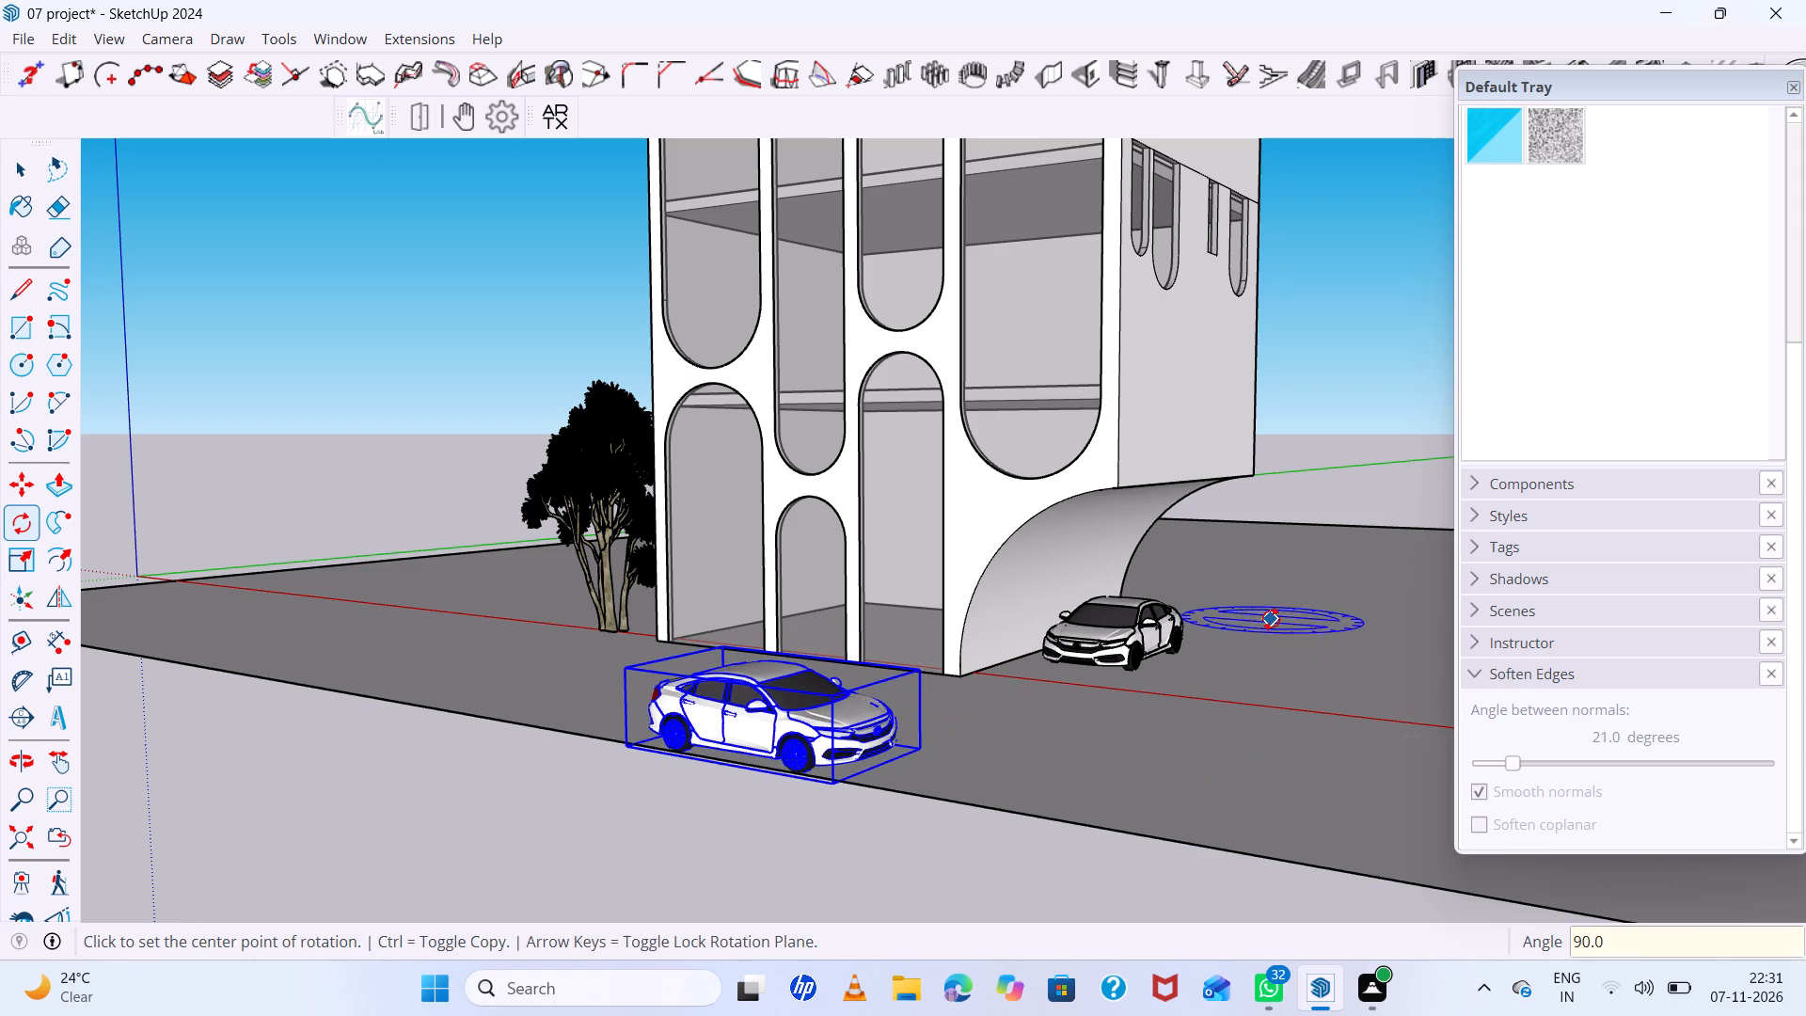
Reposition the rotated car on the front ground strip, shifting it about 14' 10" along the red axis toward the tree.
key("m")
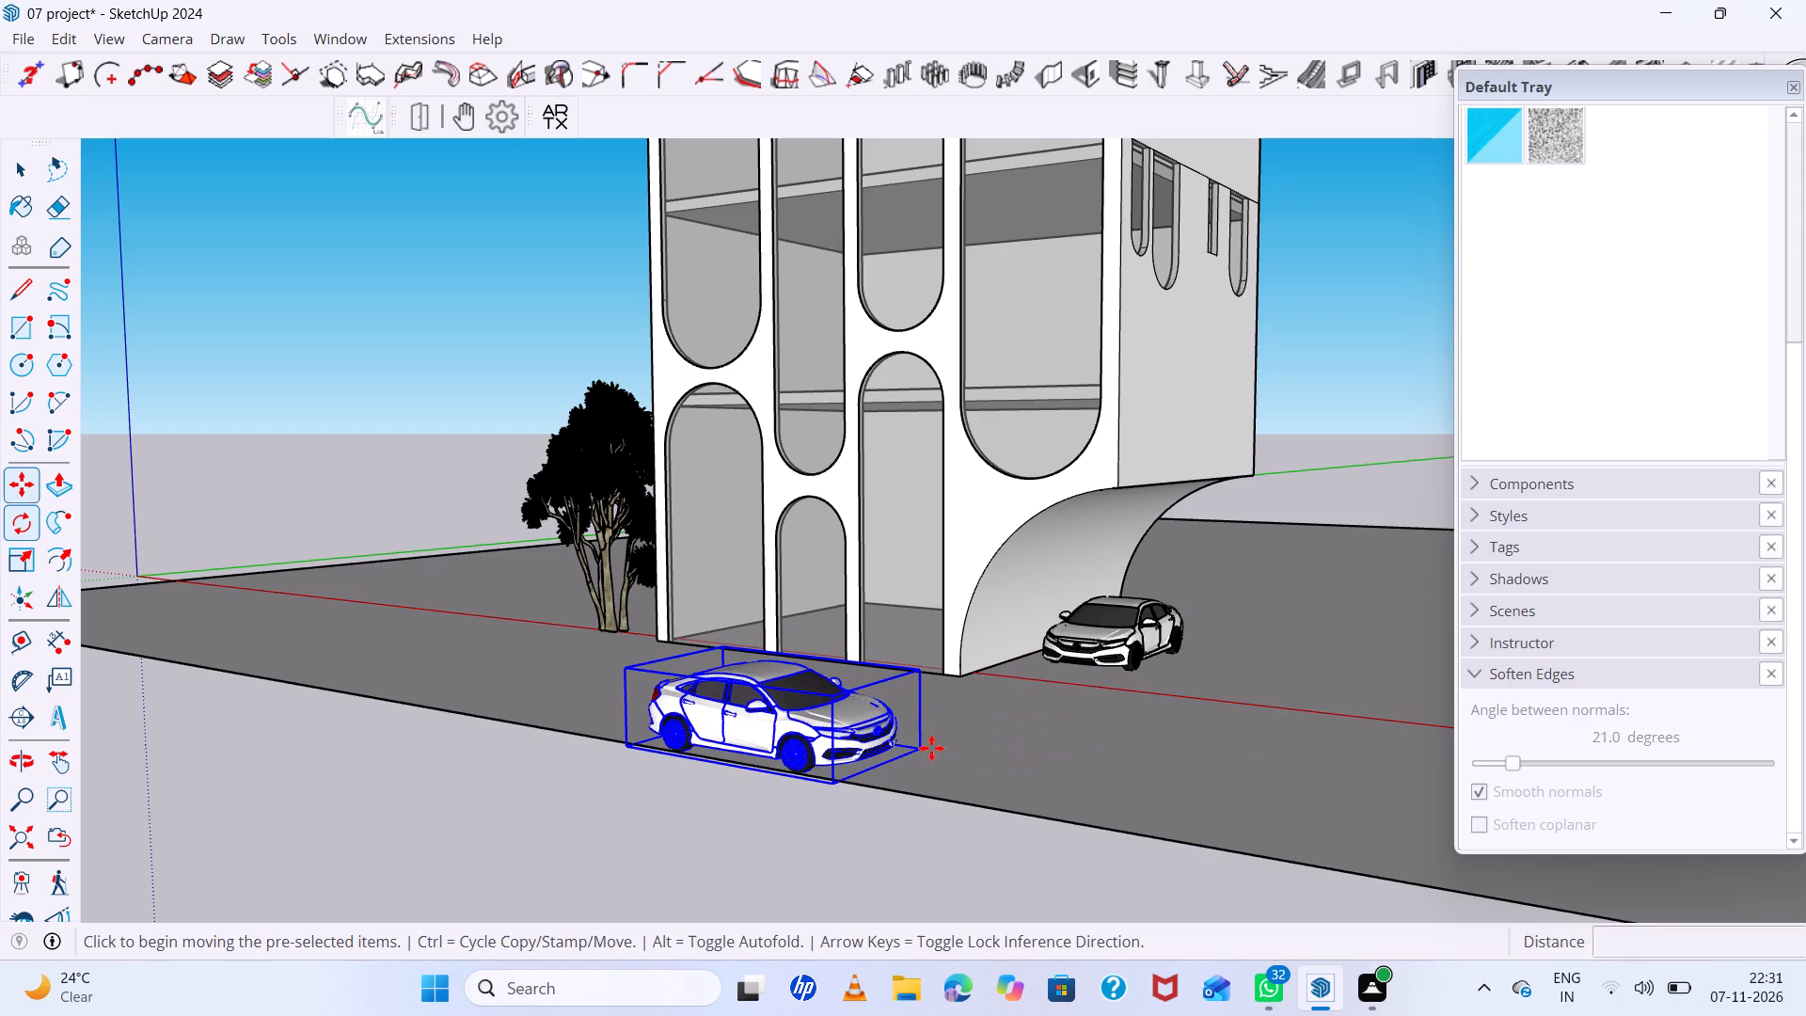
left_click(922, 752)
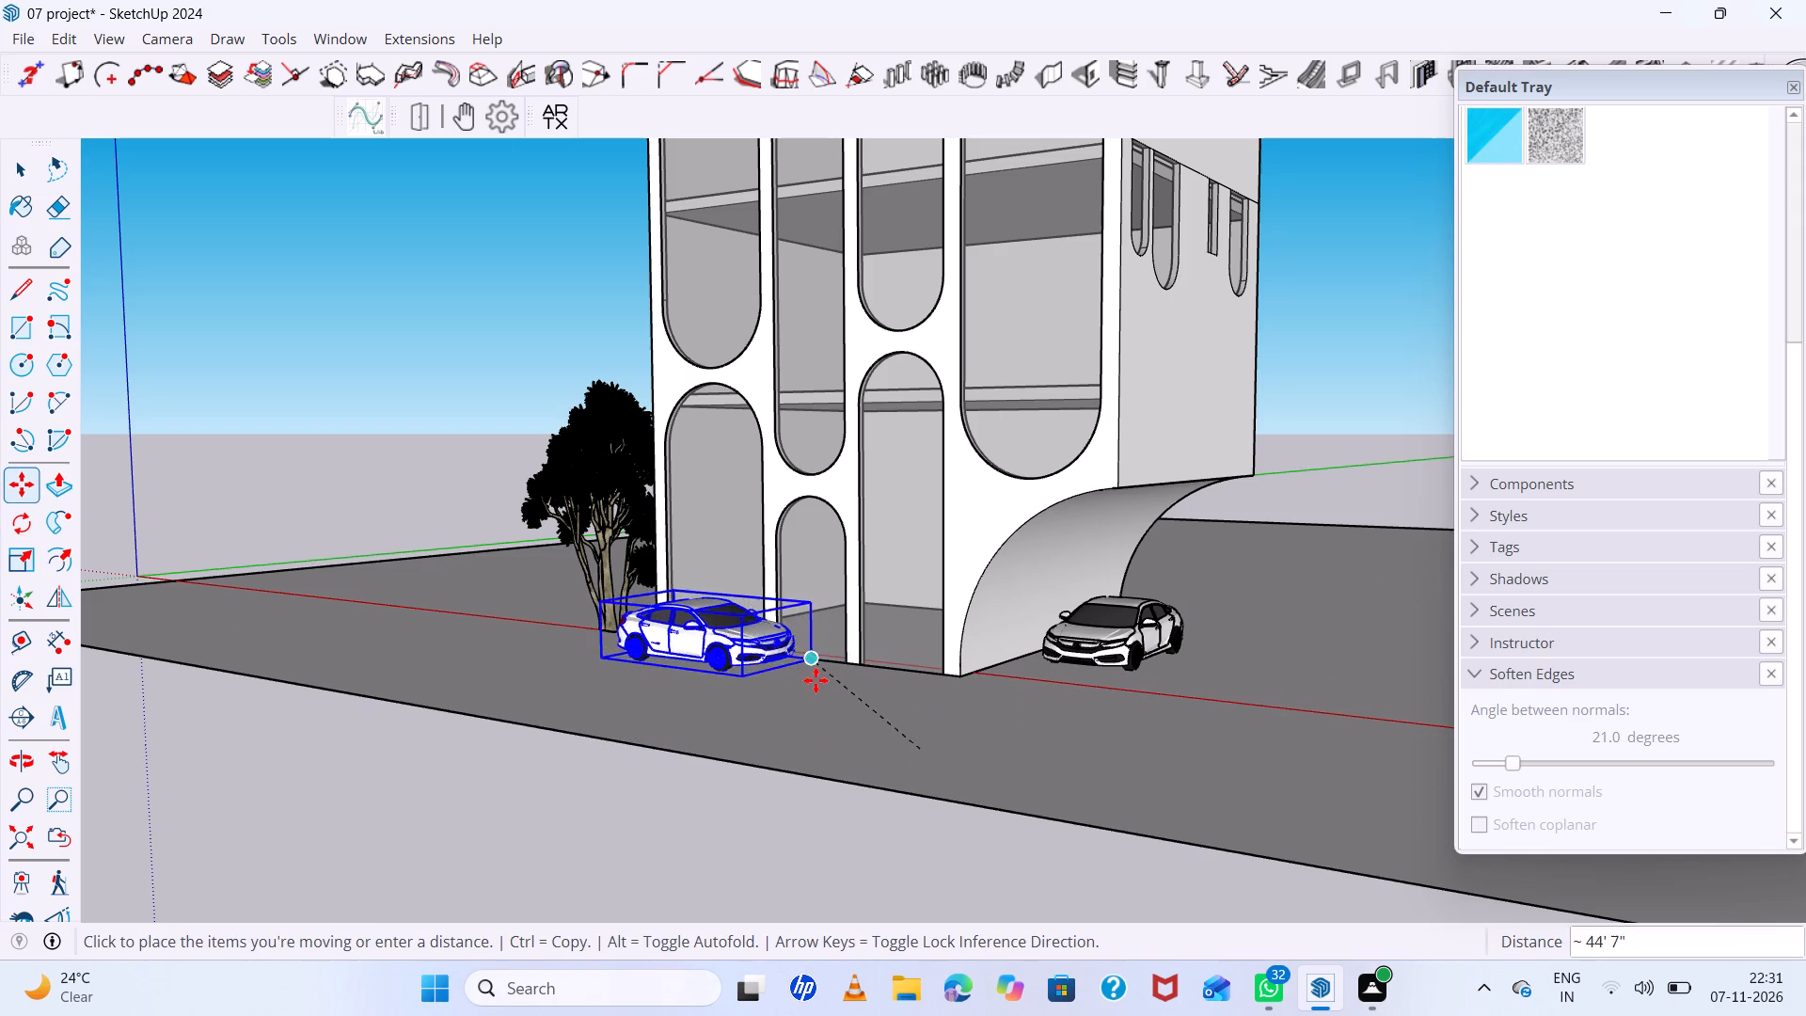
left_click(818, 696)
scroll(940, 674, "down", 7)
scroll(854, 648, "down", 6)
middle_click_drag(860, 676, 1088, 739)
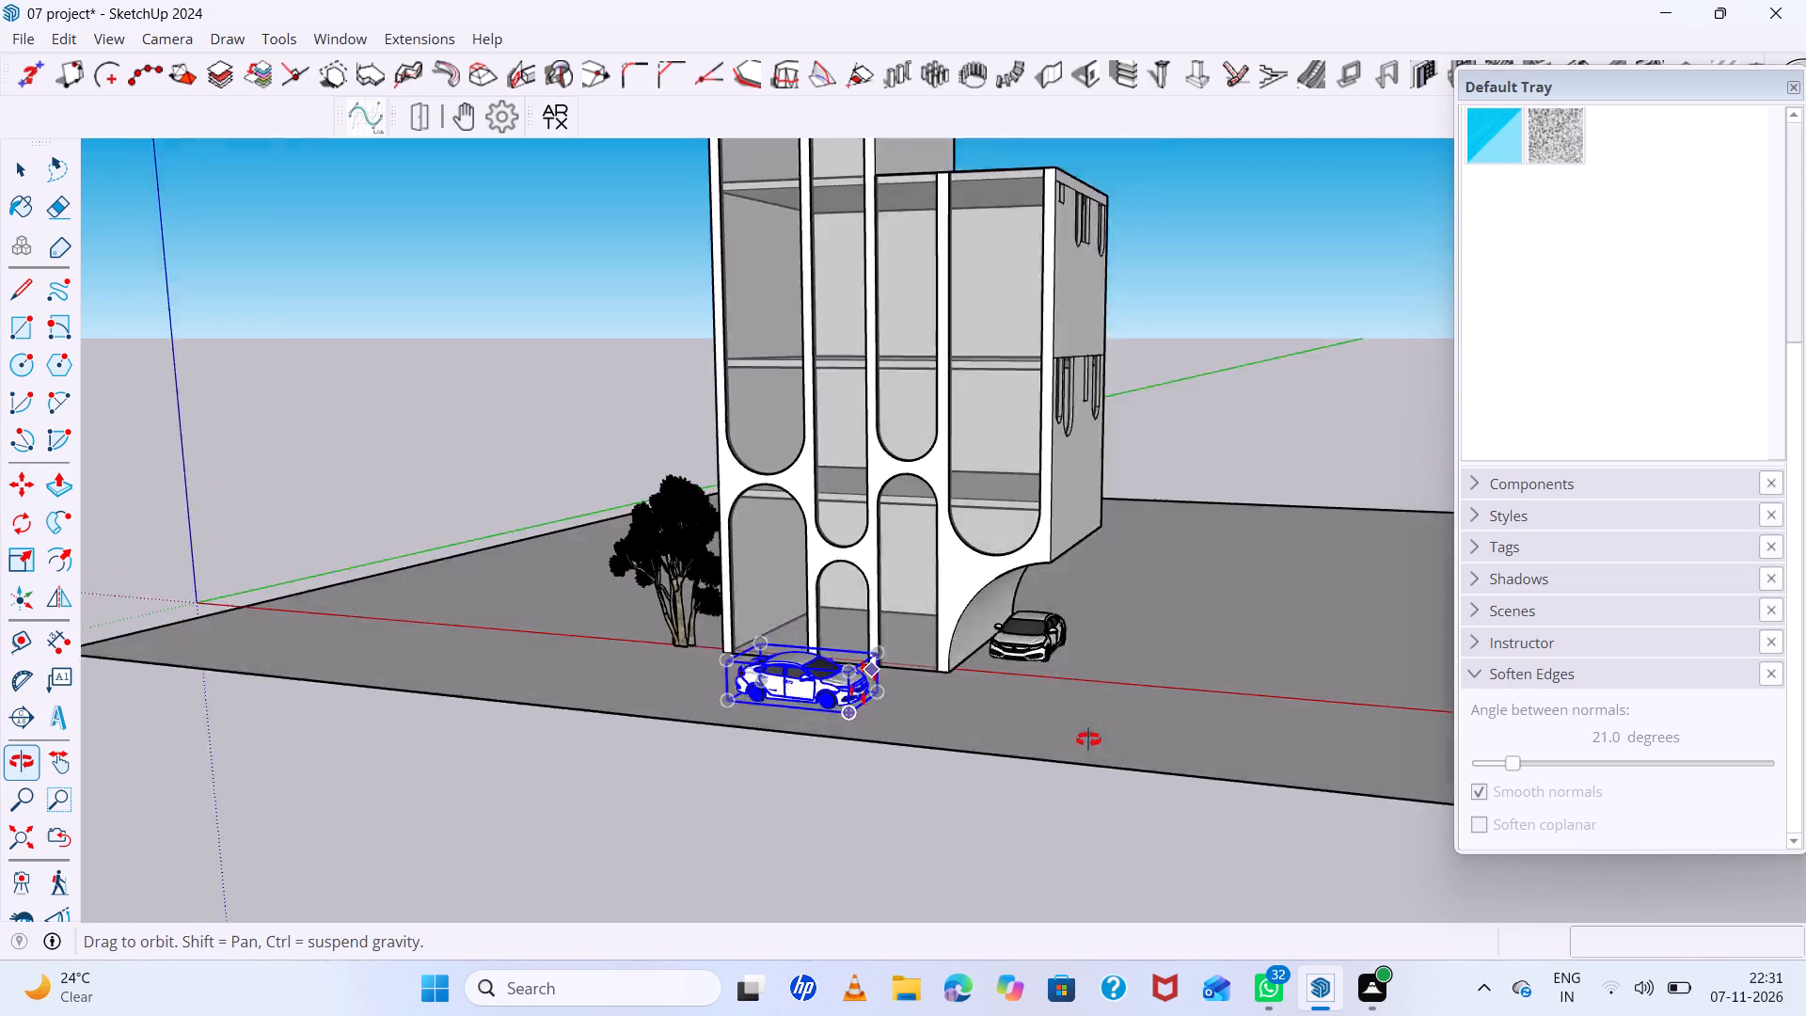
middle_click_drag(1088, 739, 1140, 738)
scroll(893, 768, "up", 11)
left_click(937, 706)
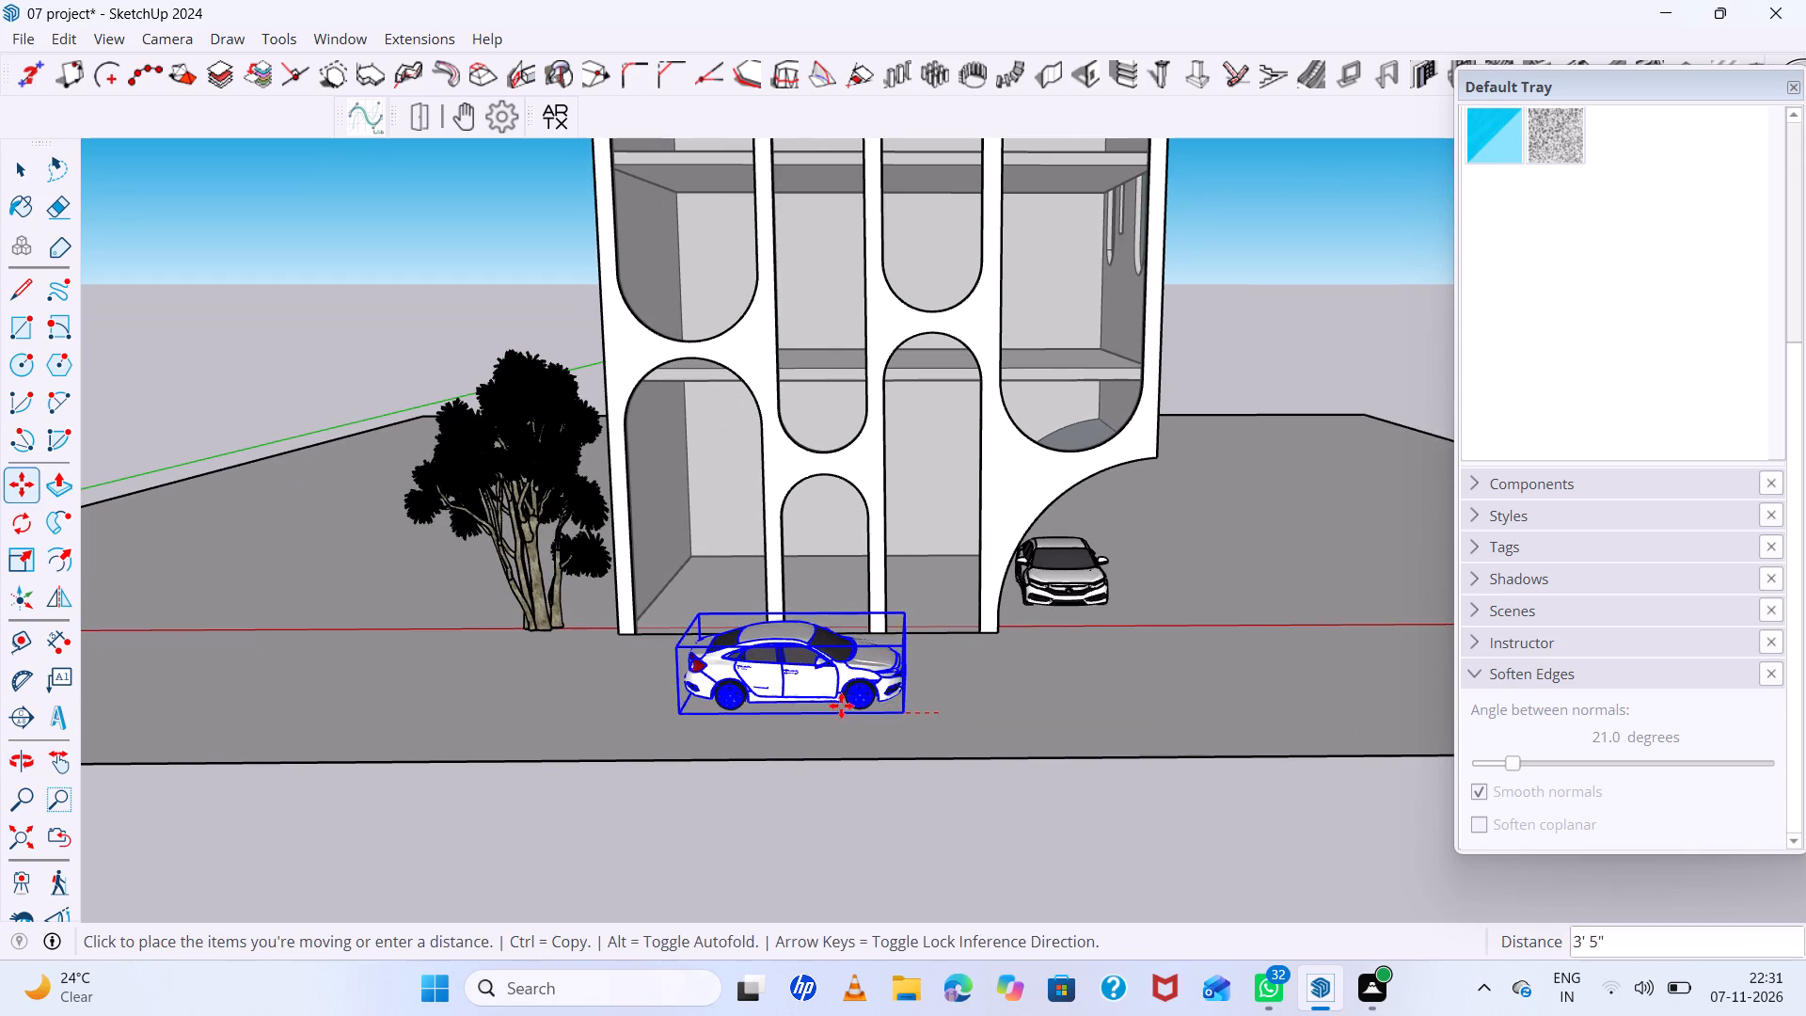
left_click(787, 713)
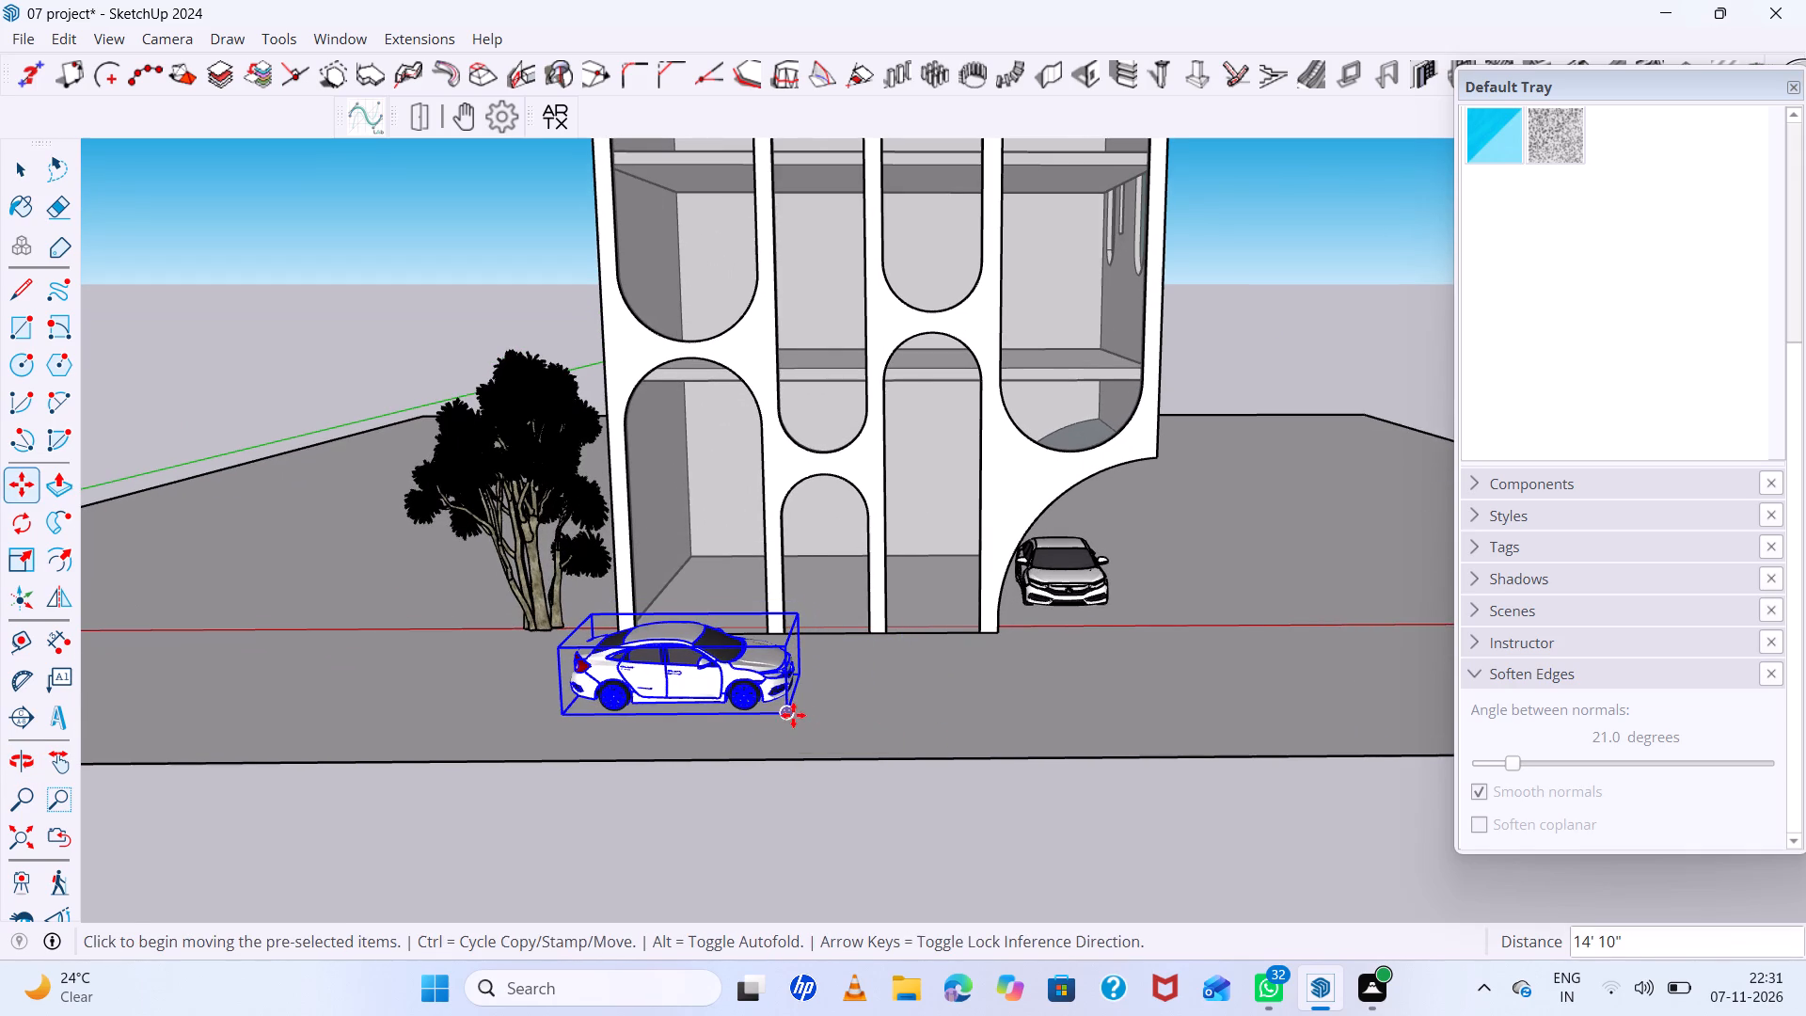
Copy the front car along the red axis to the curved-arch end of the facade and deselect it.
left_click(793, 714)
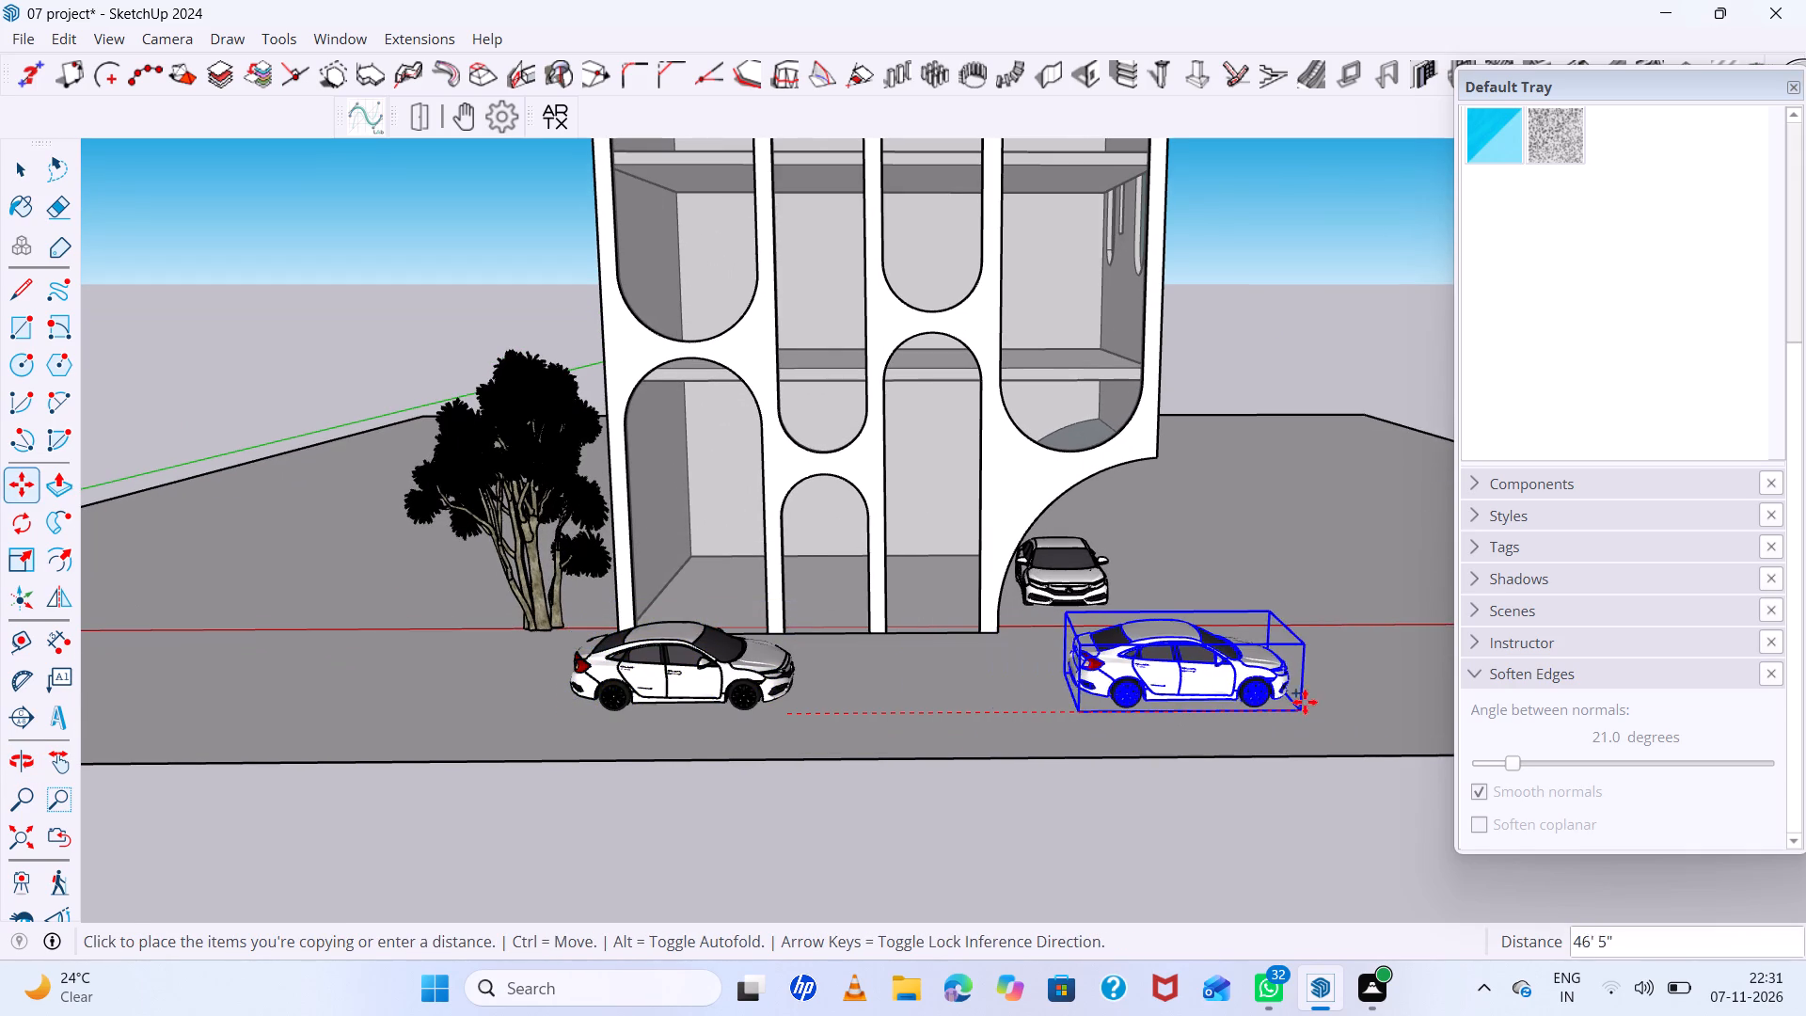
left_click(1261, 705)
scroll(933, 670, "down", 13)
middle_click_drag(1164, 727, 1141, 696)
key("space")
left_click(1151, 610)
Examine the placement of the three cars and the tree around the building from above and from ground level.
scroll(947, 591, "up", 5)
scroll(832, 566, "down", 5)
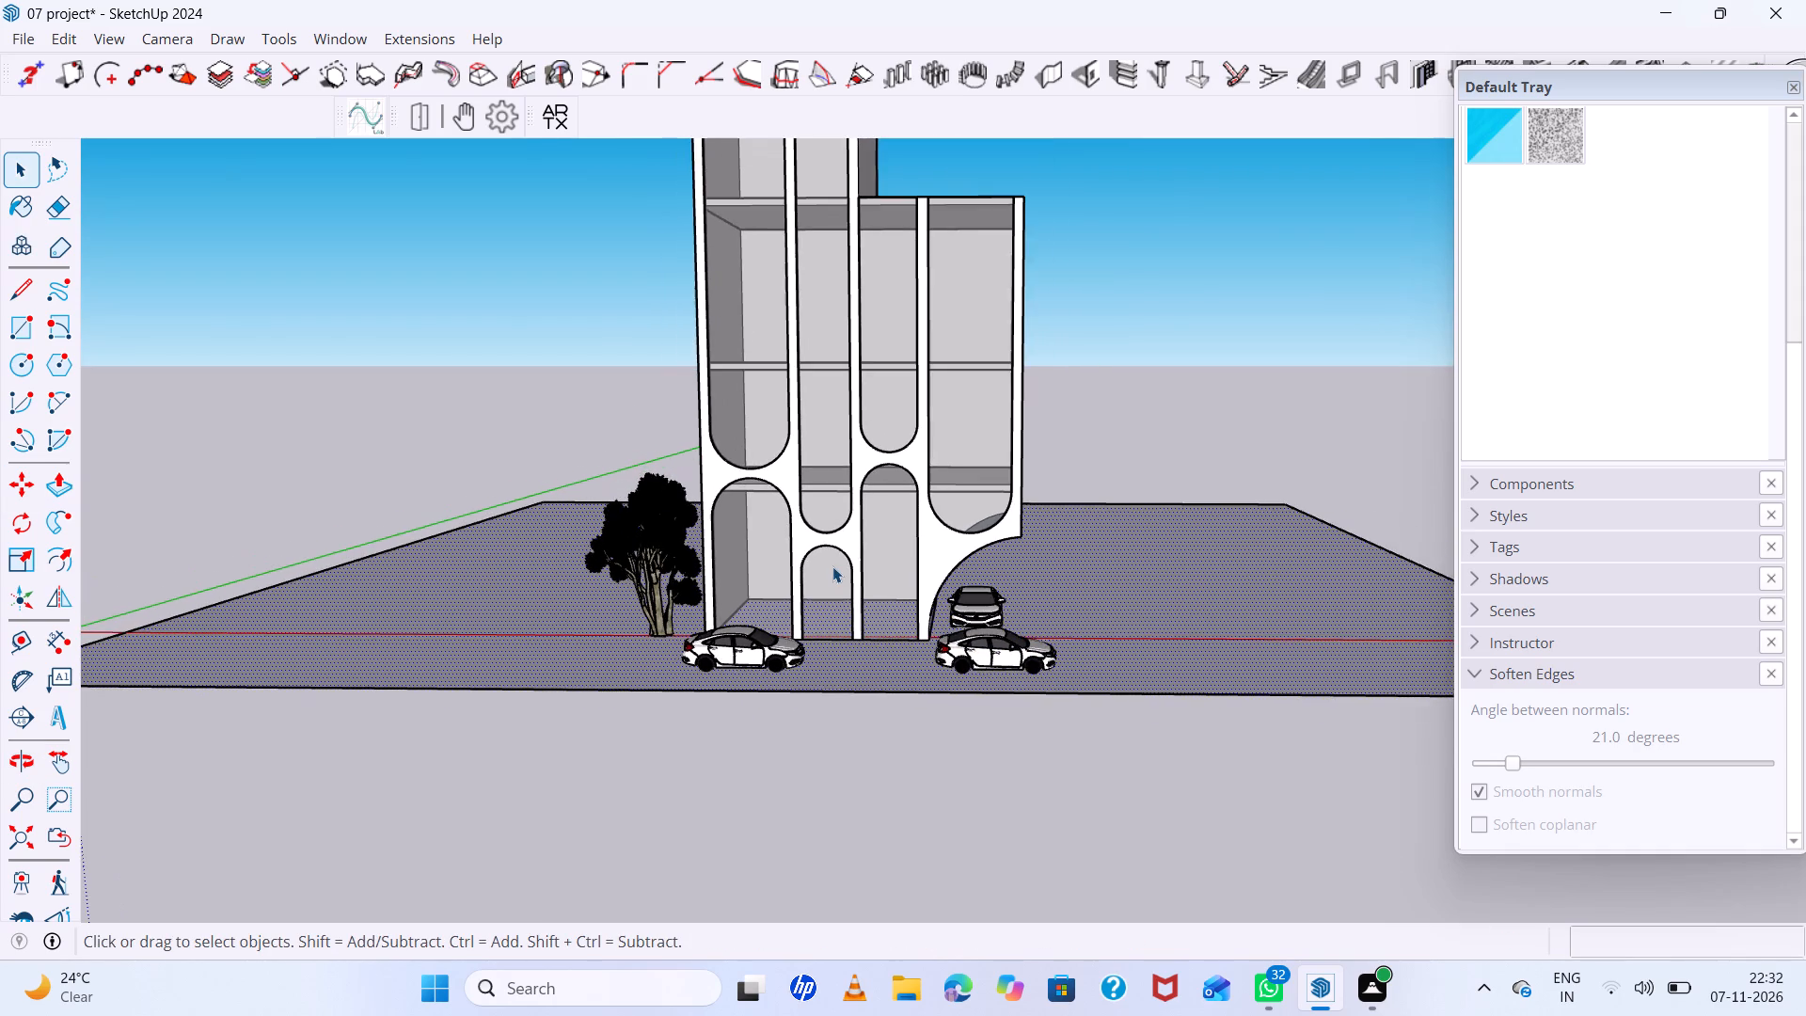
middle_click_drag(838, 573, 831, 747)
scroll(1002, 713, "down", 7)
scroll(1091, 679, "up", 6)
scroll(948, 609, "down", 2)
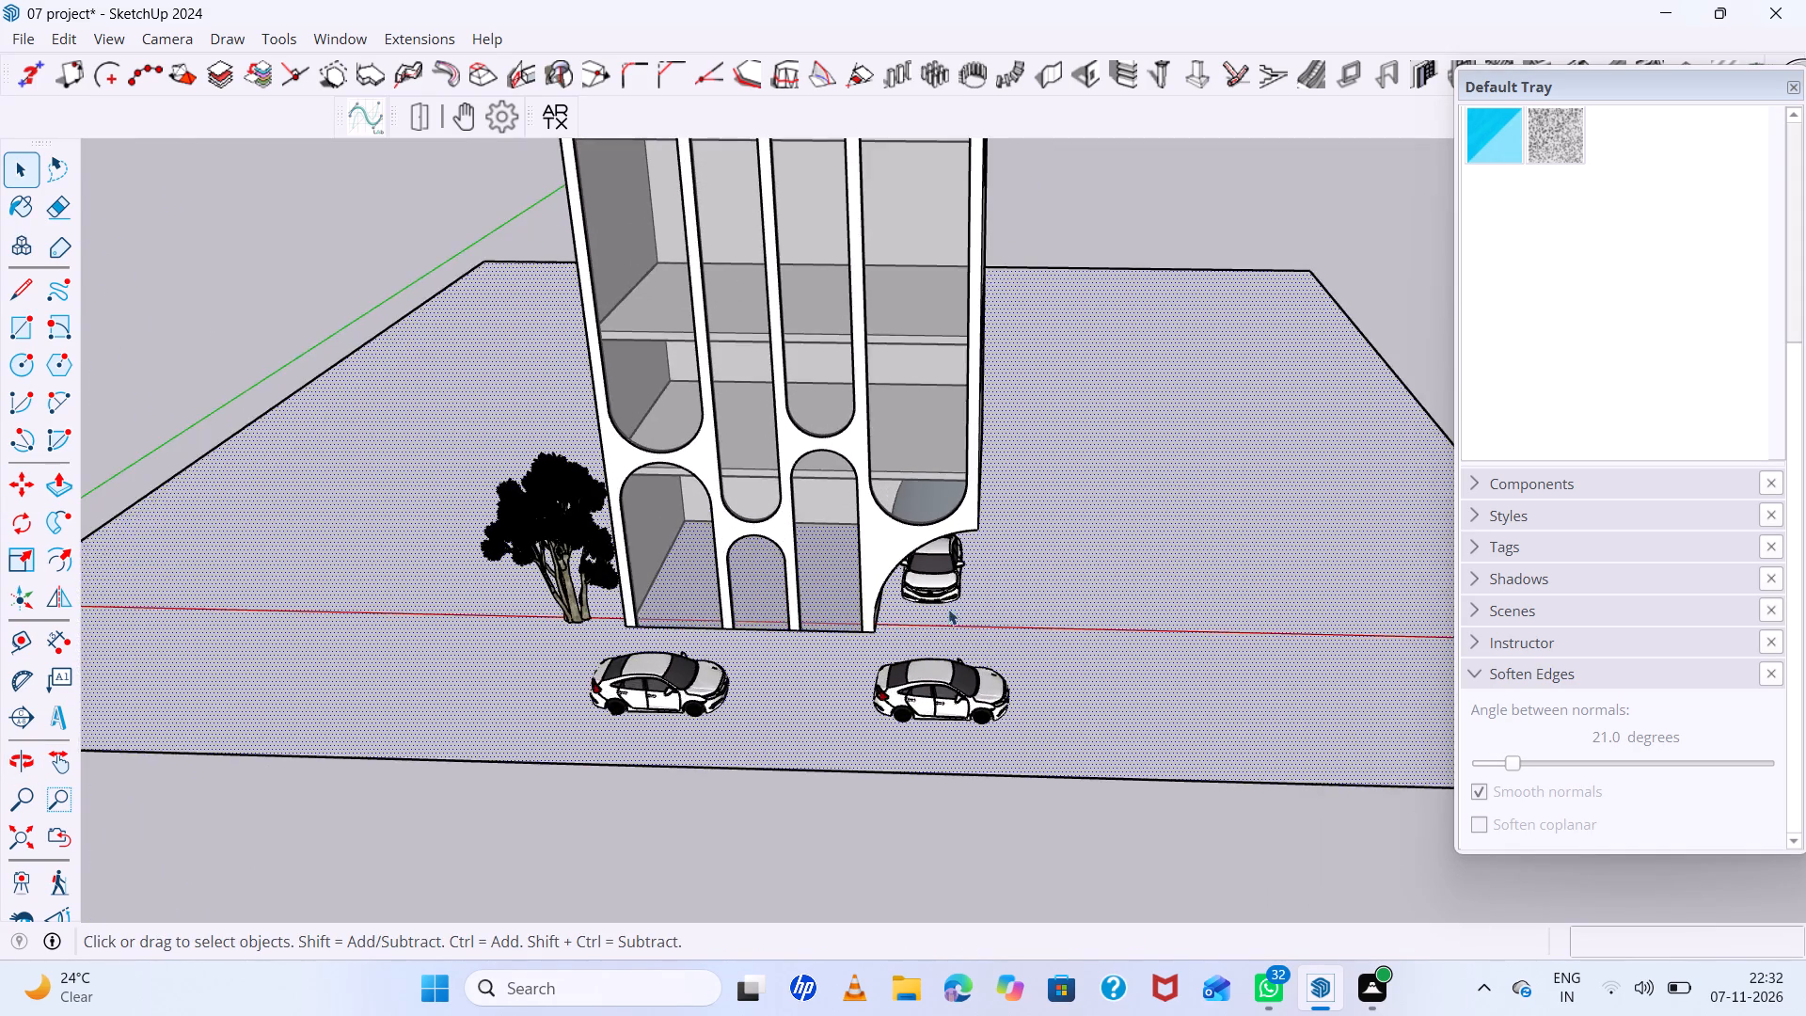
scroll(948, 609, "down", 4)
middle_click_drag(1034, 616, 1062, 414)
scroll(1078, 603, "up", 3)
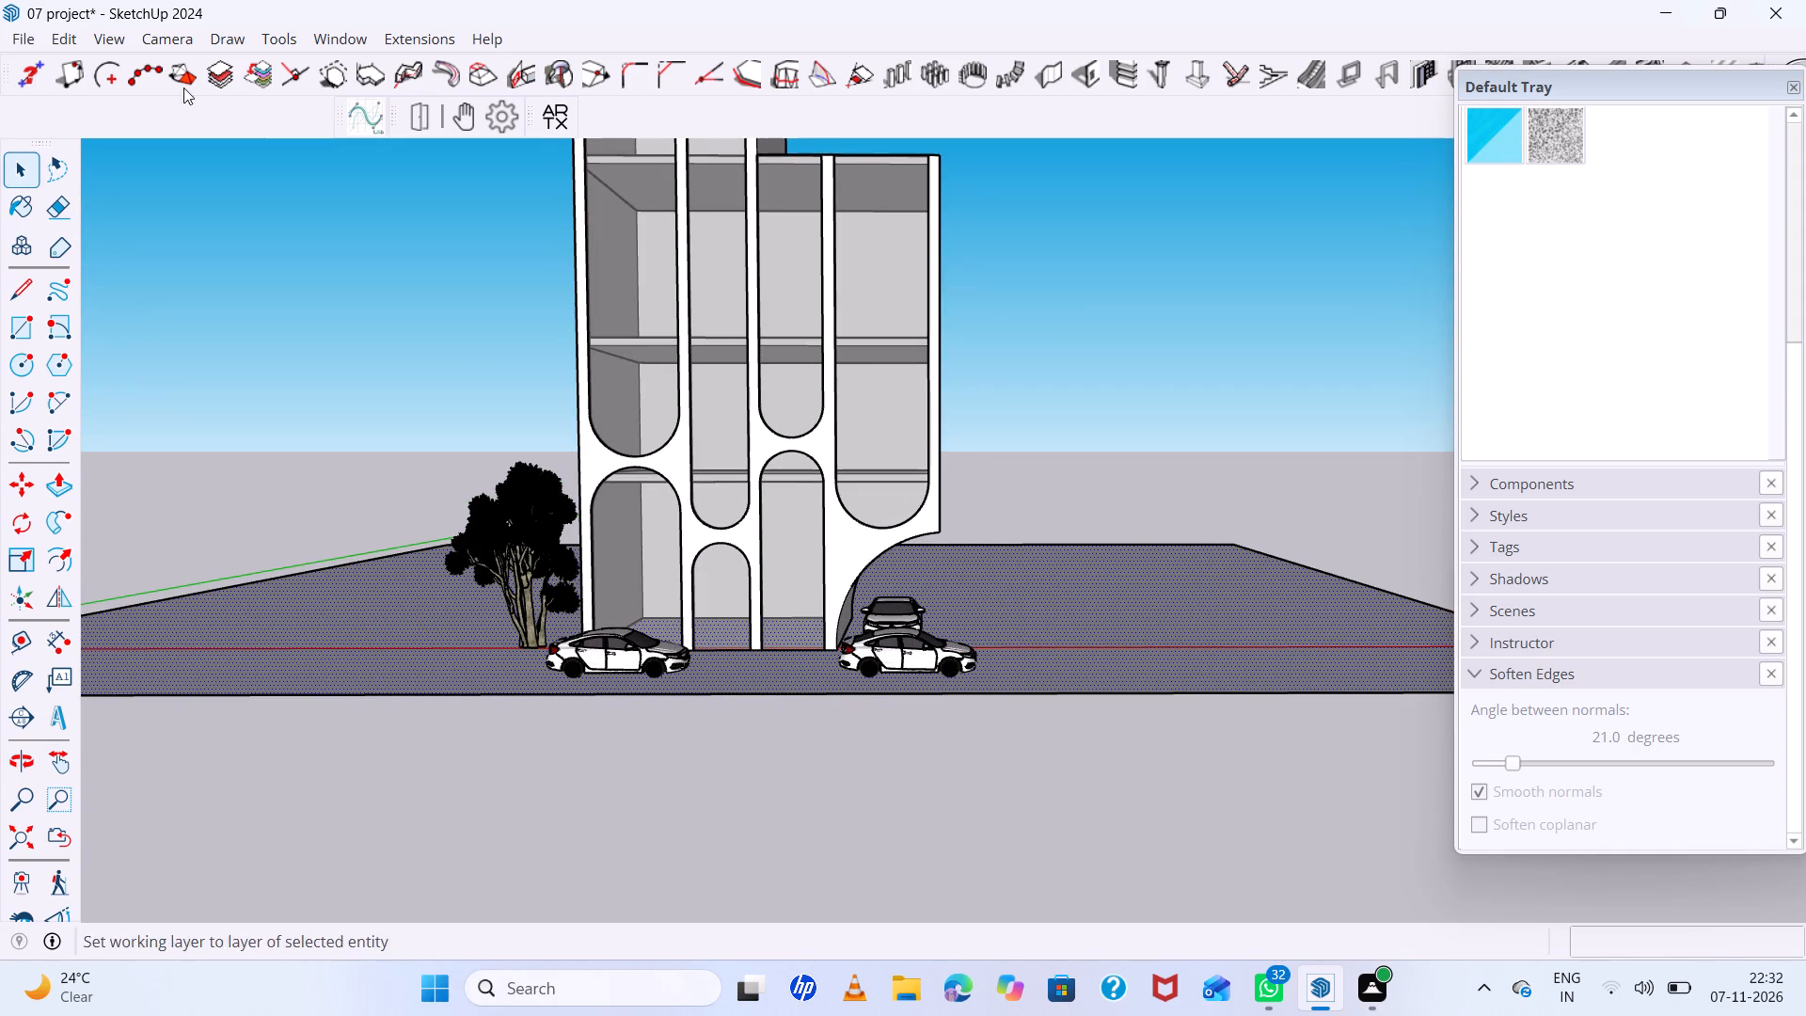
Open 3D Warehouse and search it for "raod".
left_click(357, 40)
left_click(407, 226)
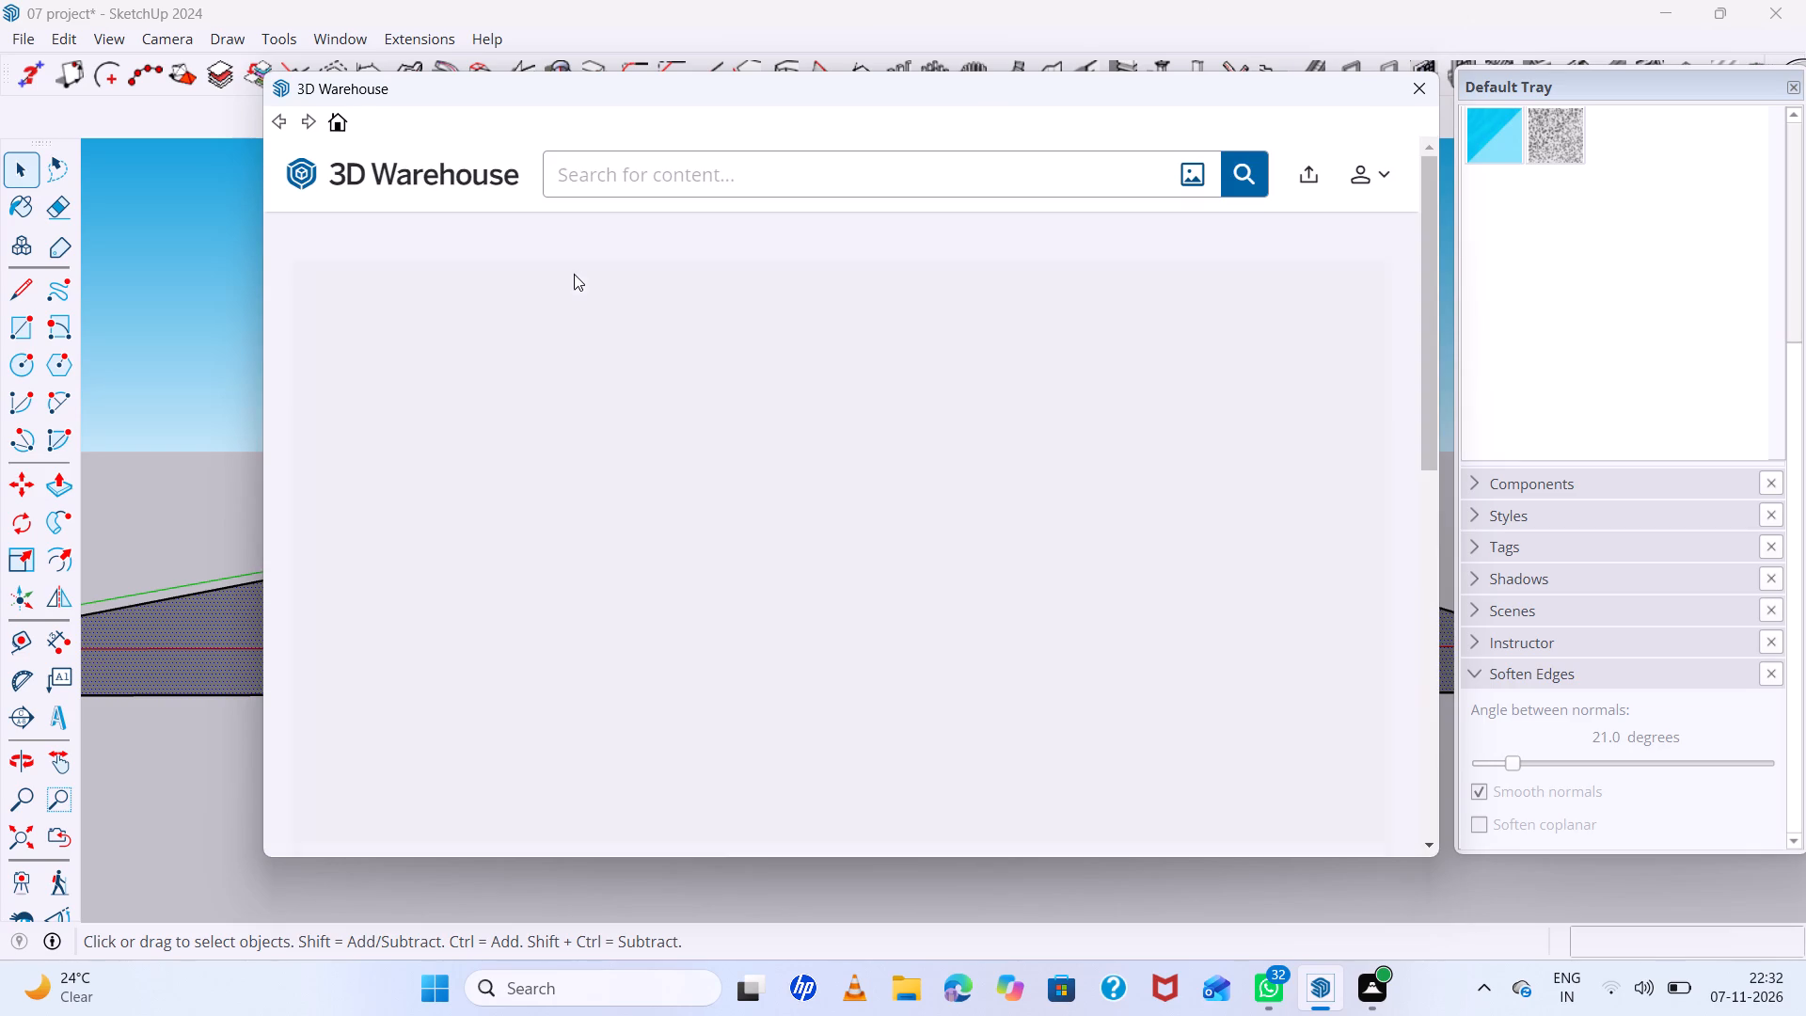
left_click(625, 196)
type("raod")
key("Return")
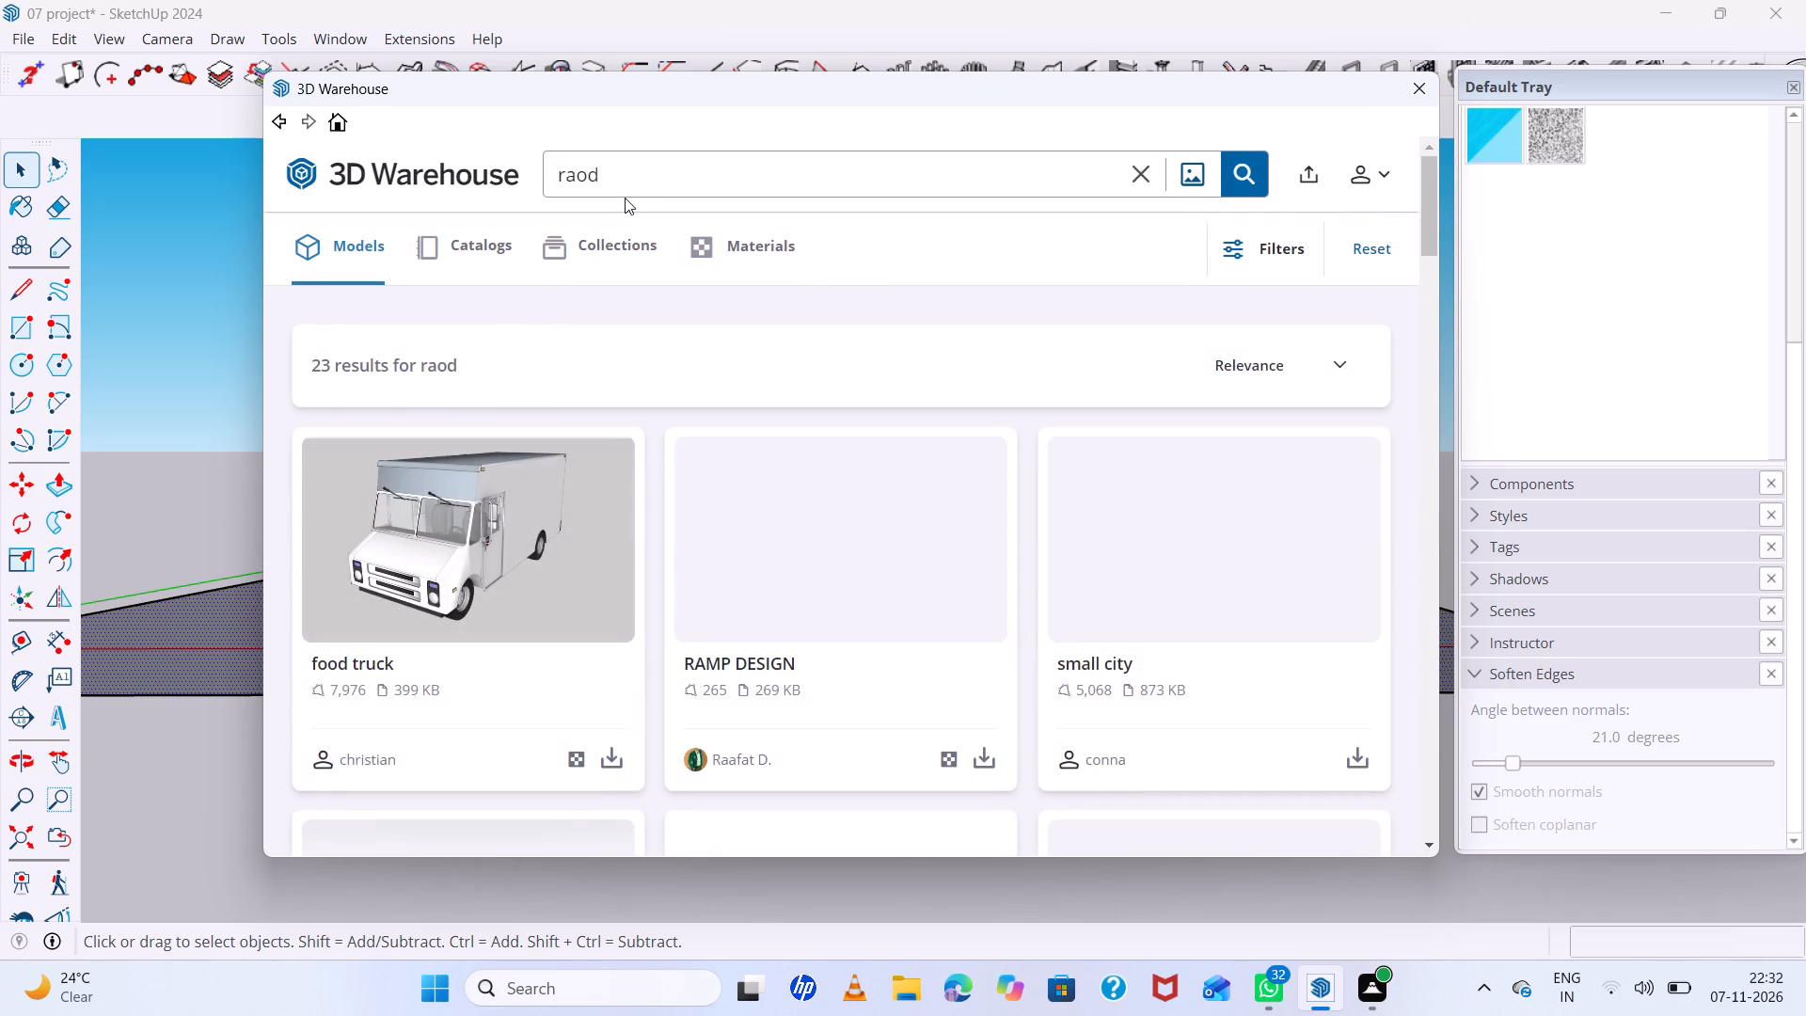
scroll(953, 325, "down", 3)
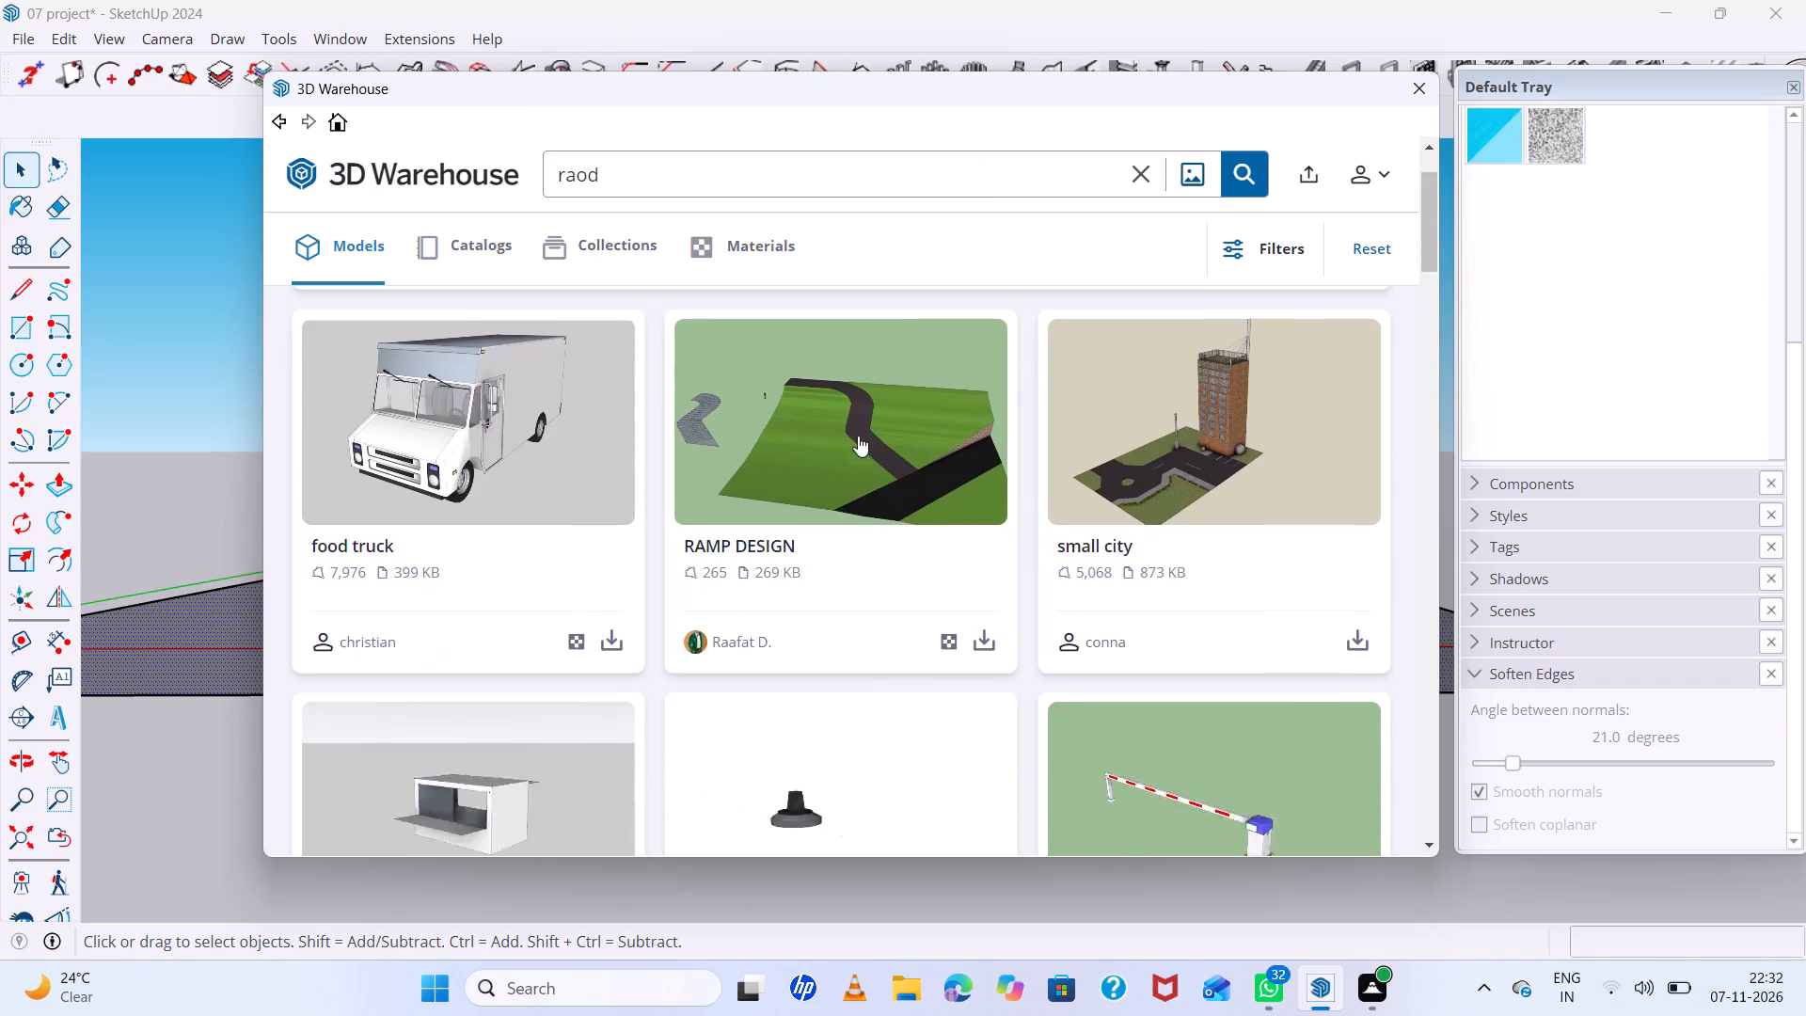
Browse the 3D Warehouse results for "raod" for a suitable road model.
scroll(858, 436, "down", 14)
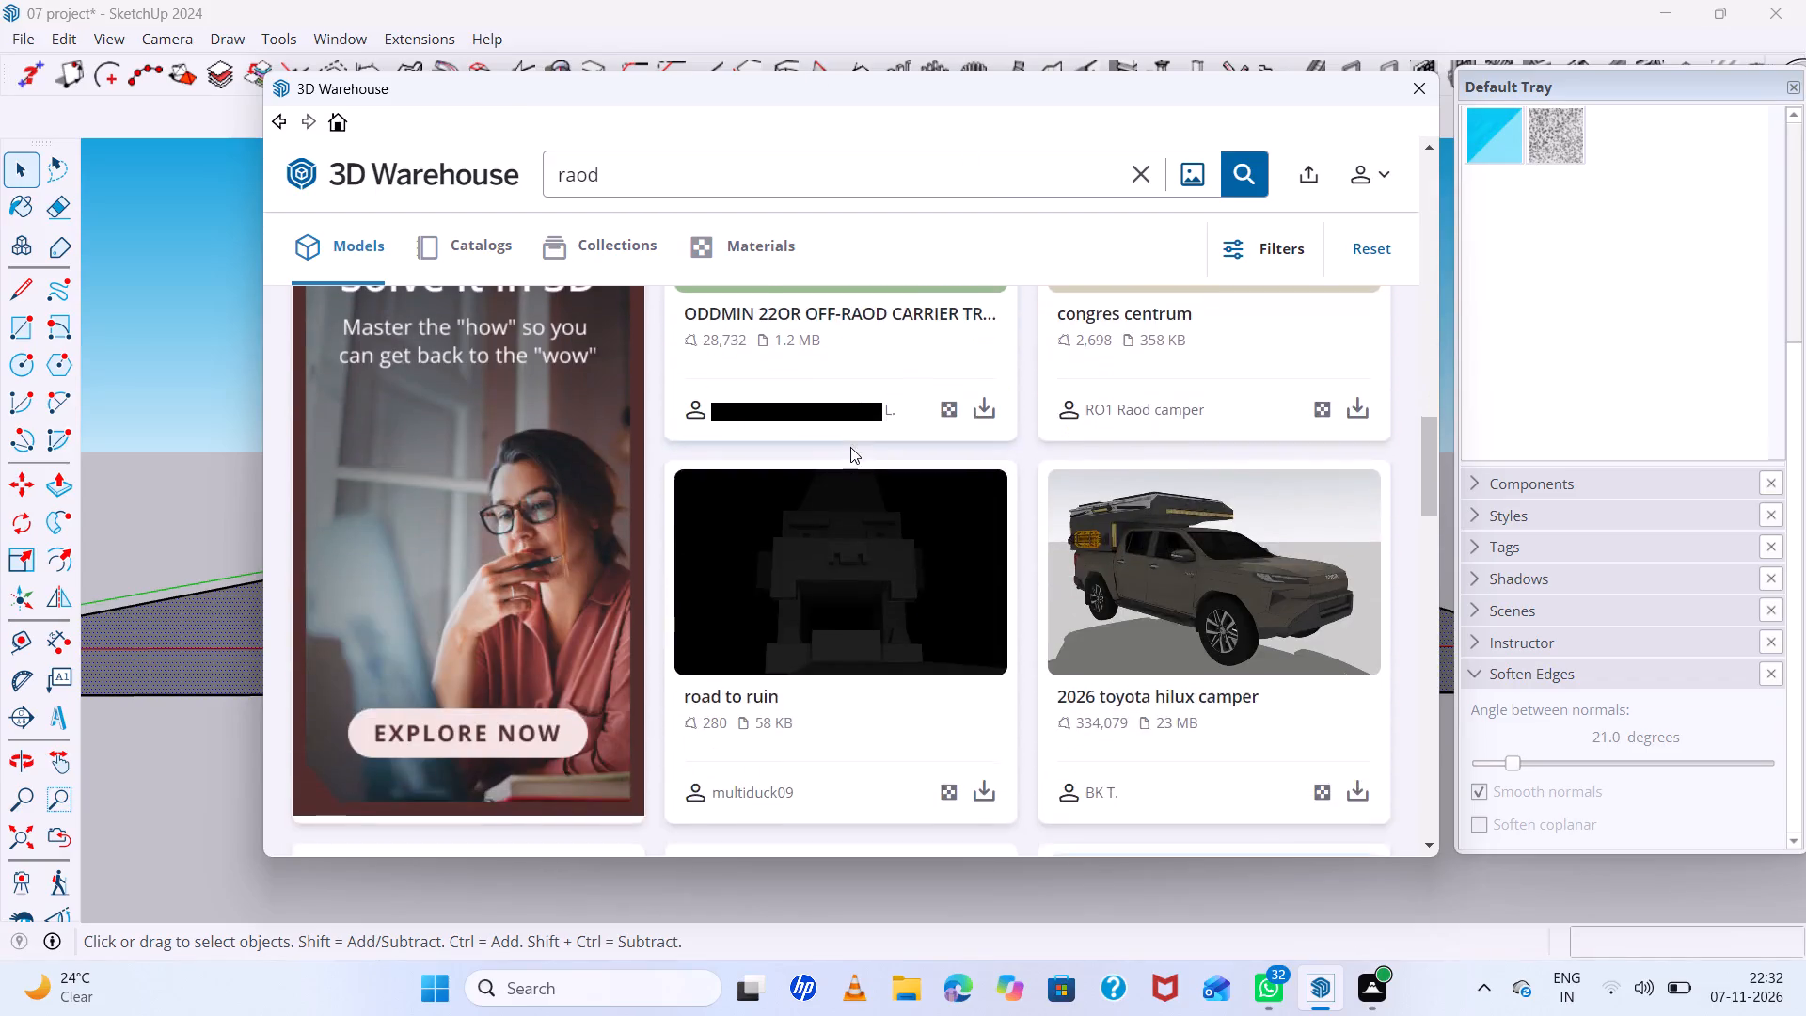
scroll(850, 447, "down", 18)
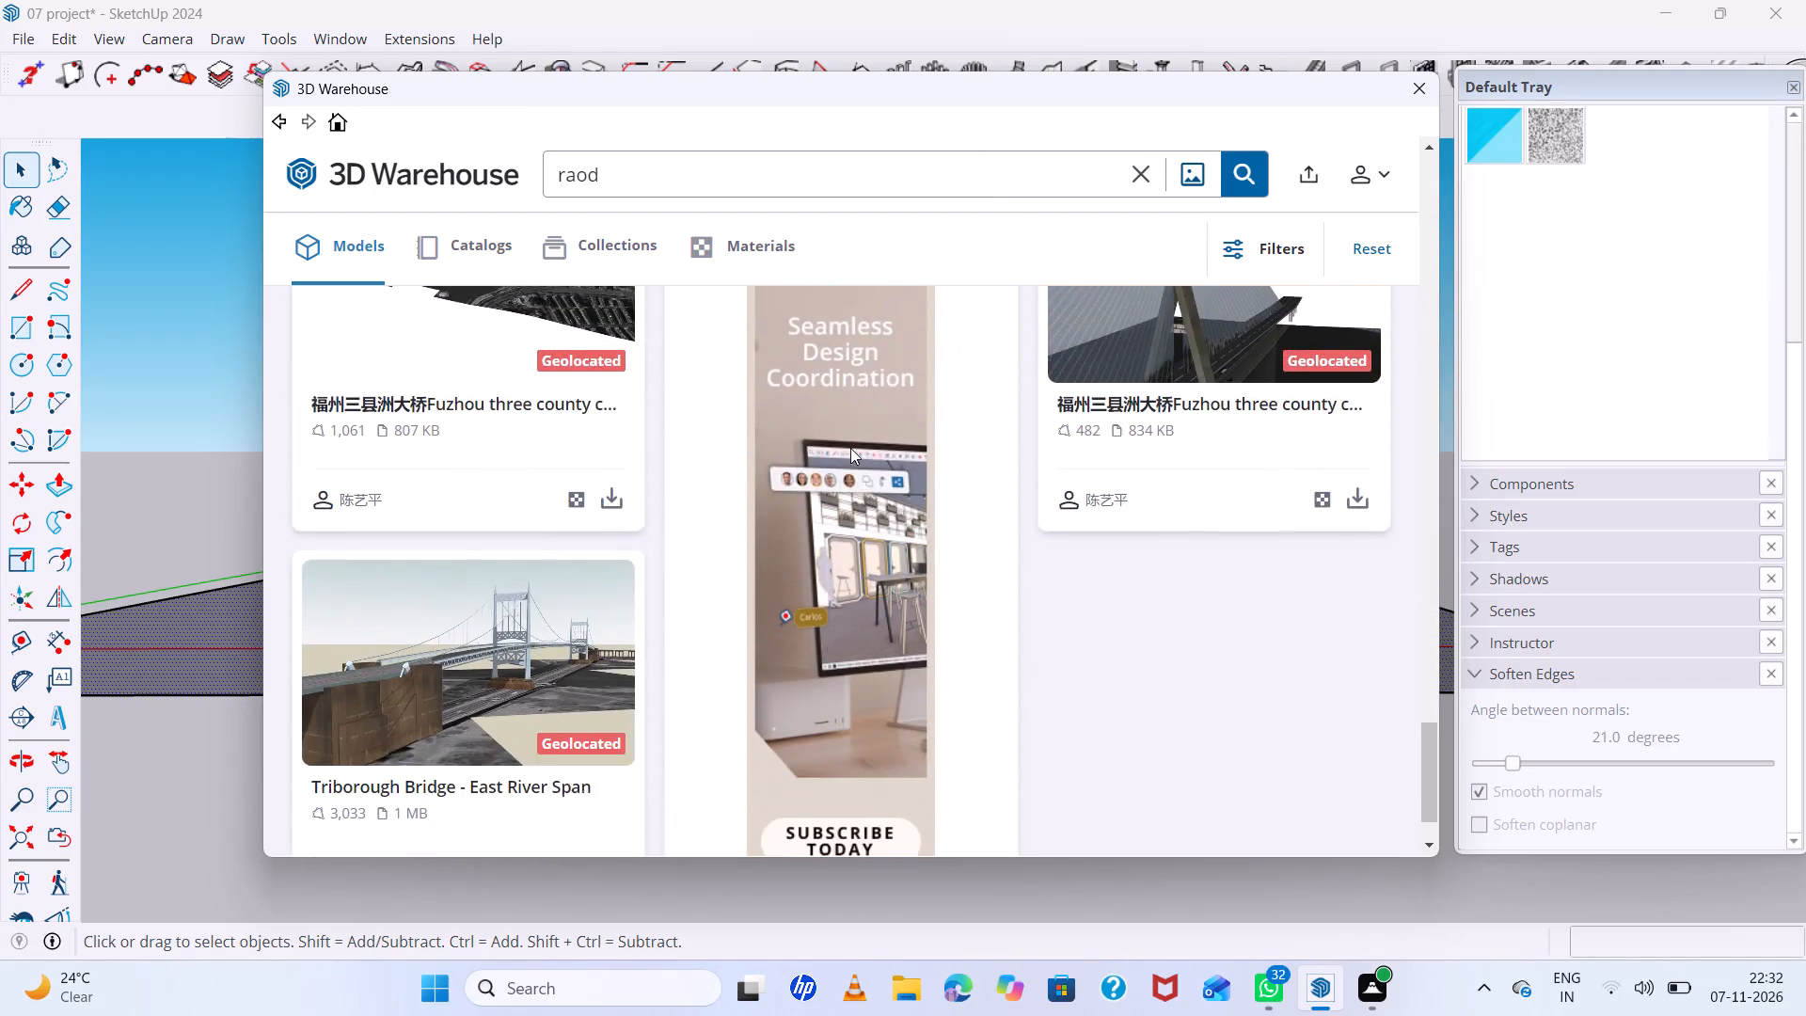
scroll(850, 448, "down", 6)
scroll(849, 449, "up", 15)
Correct the misspelled 3D Warehouse query to "road" and run the search.
left_click(670, 181)
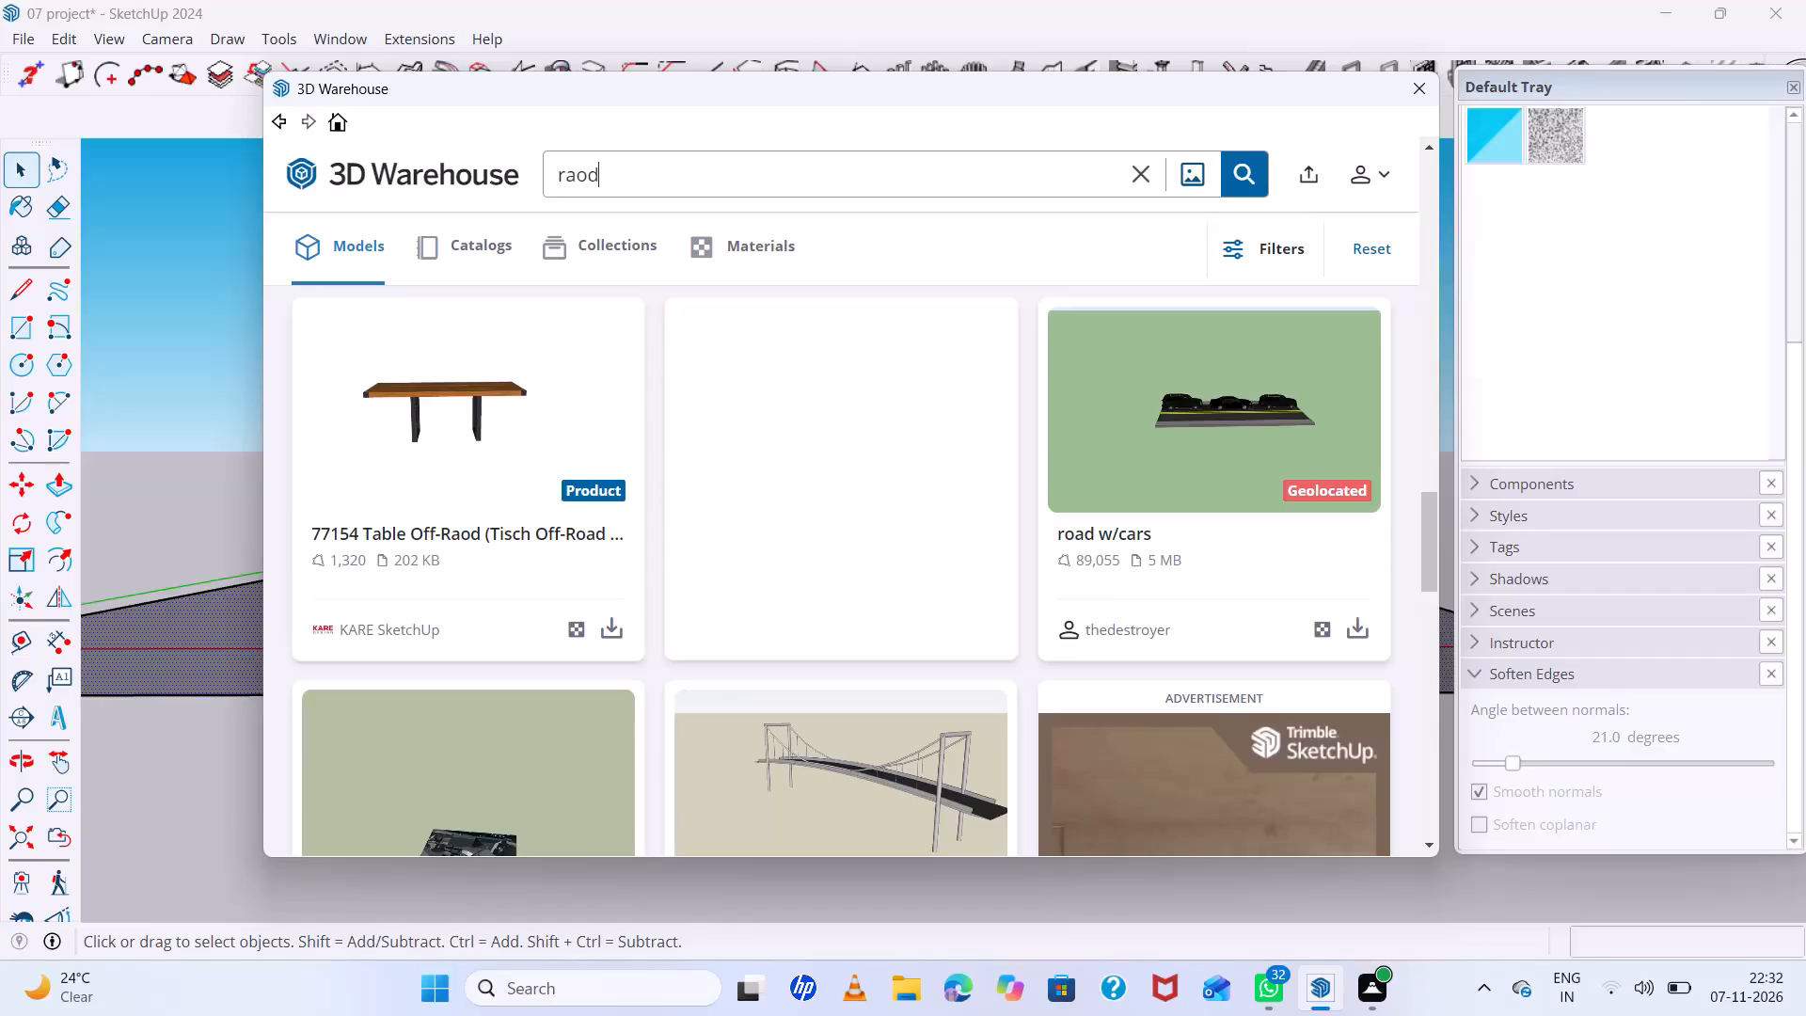
scroll(680, 325, "up", 10)
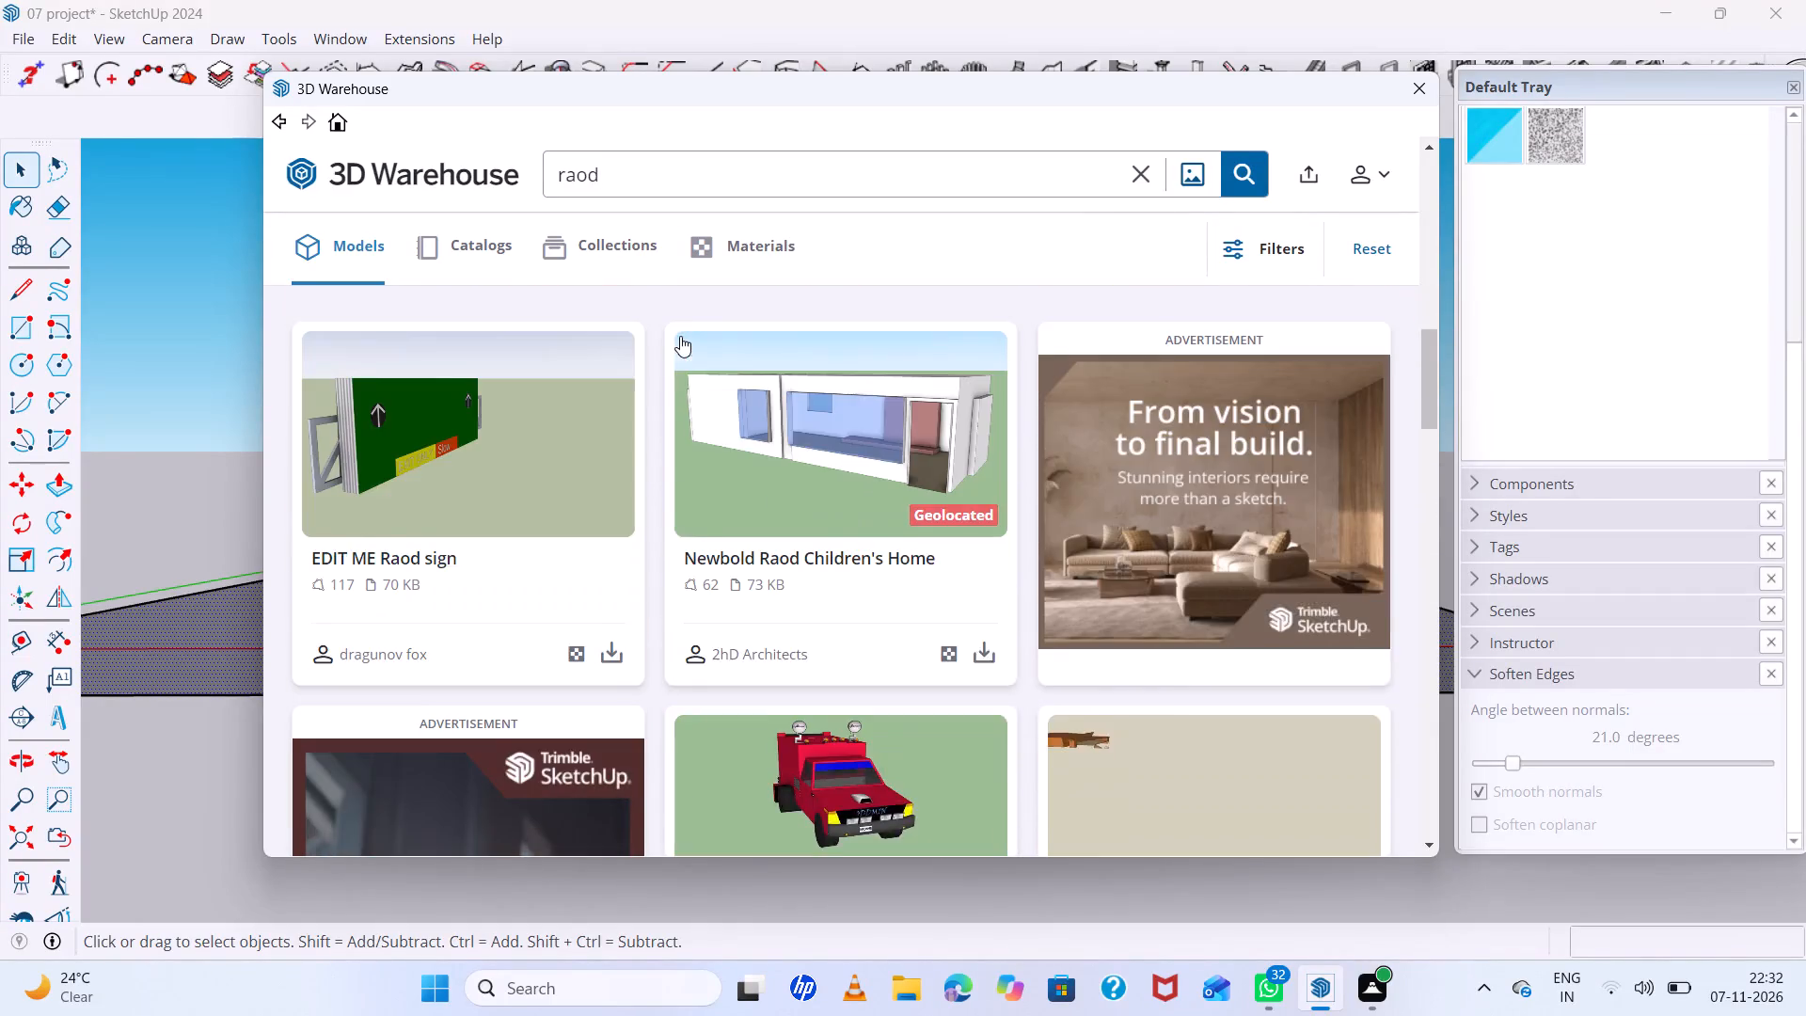
scroll(680, 336, "up", 15)
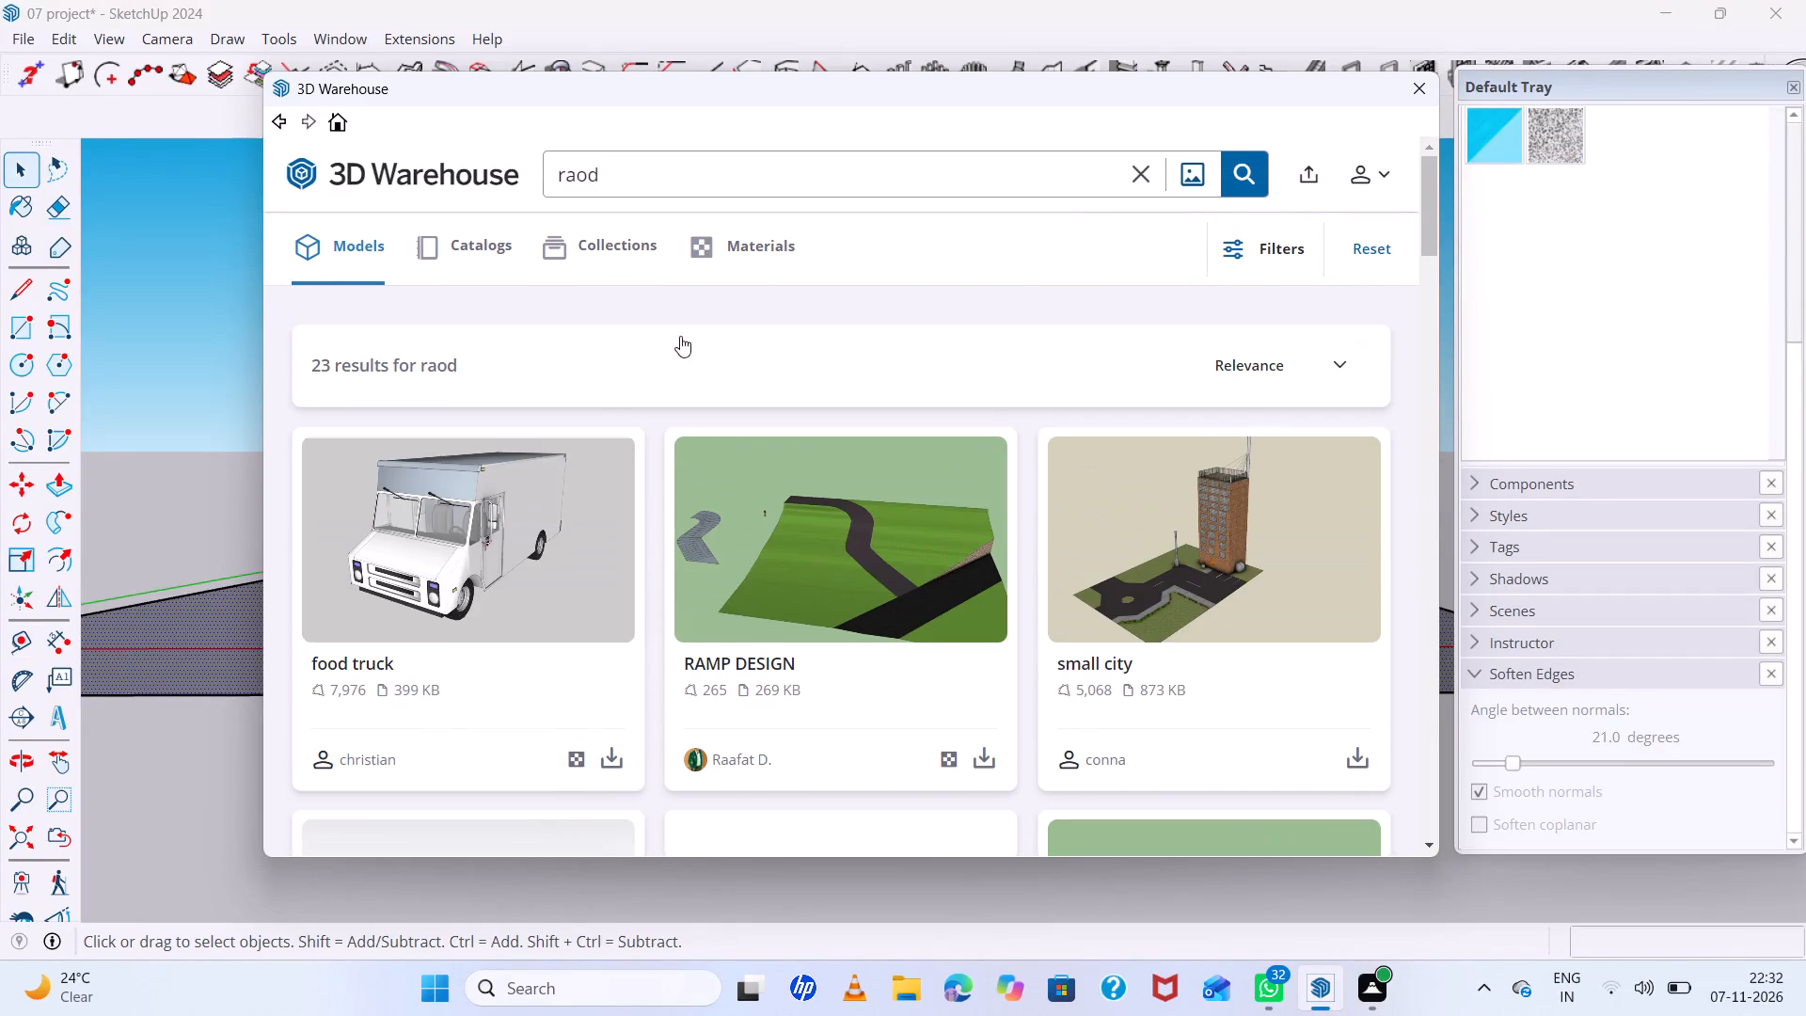
scroll(680, 336, "up", 3)
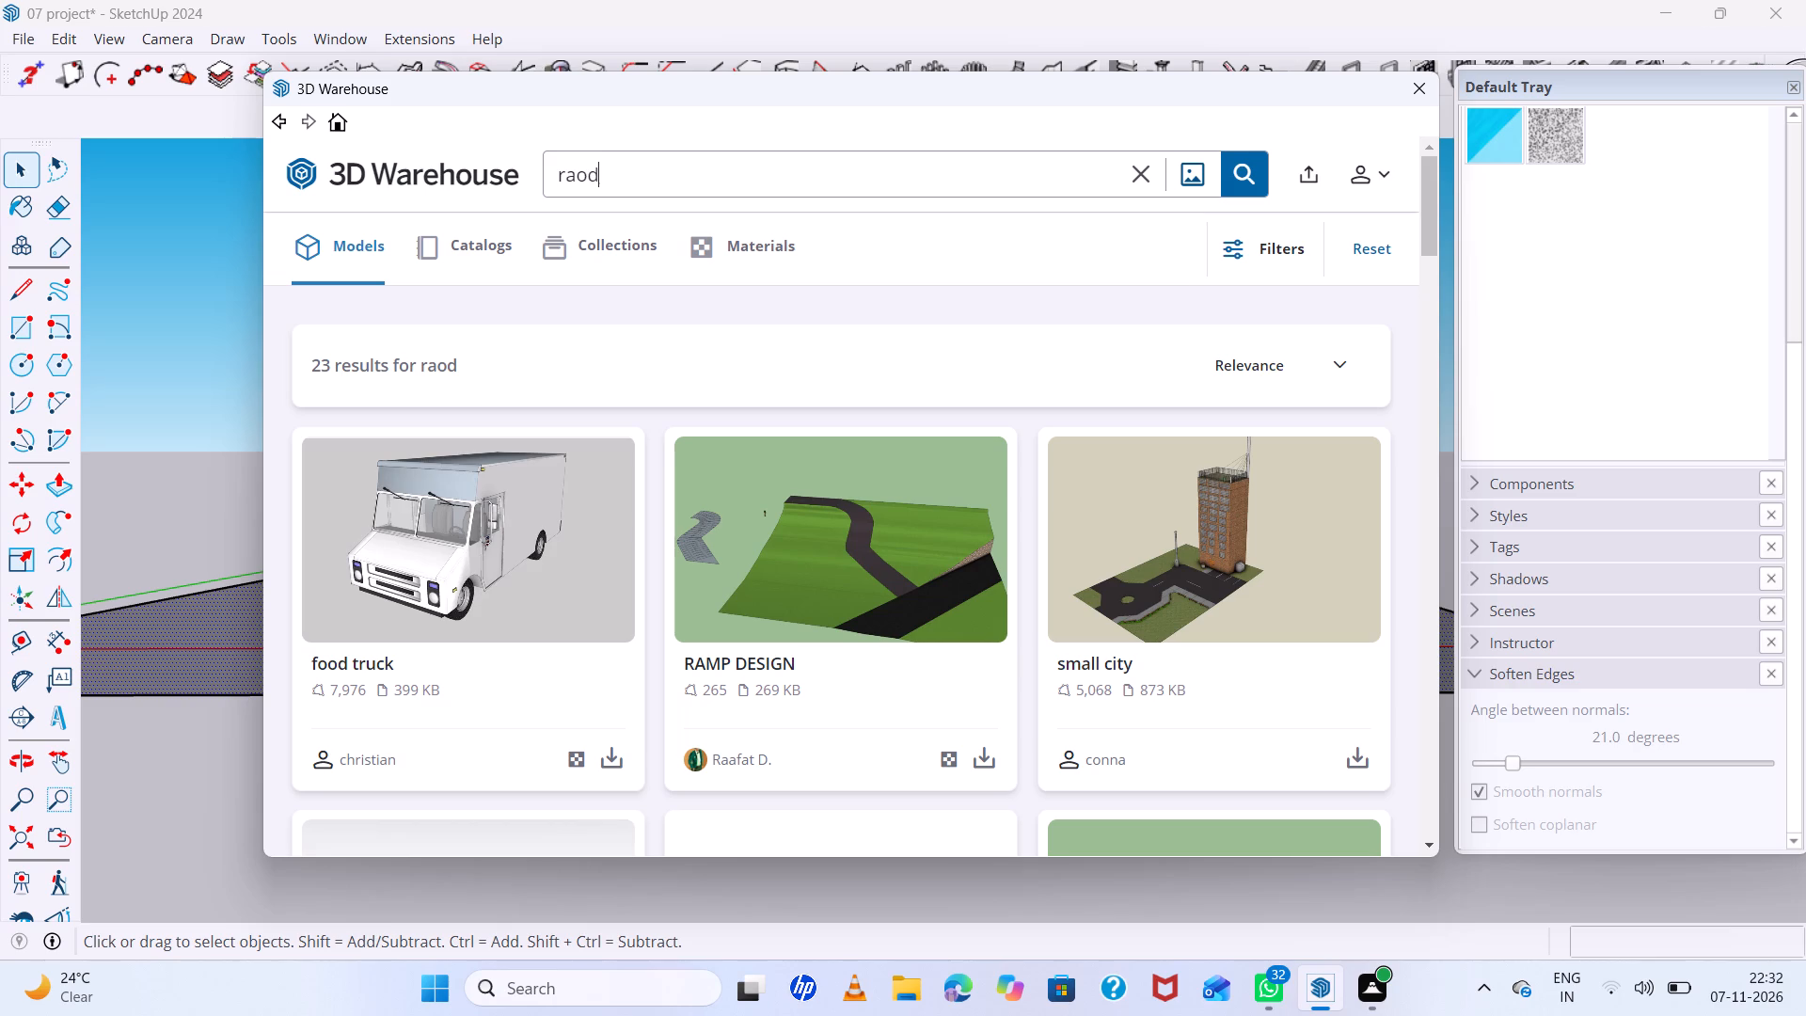
key("BackSpace")
key("BackSpace")
key("BackSpace")
type("oa")
type("d")
key("space")
key("Return")
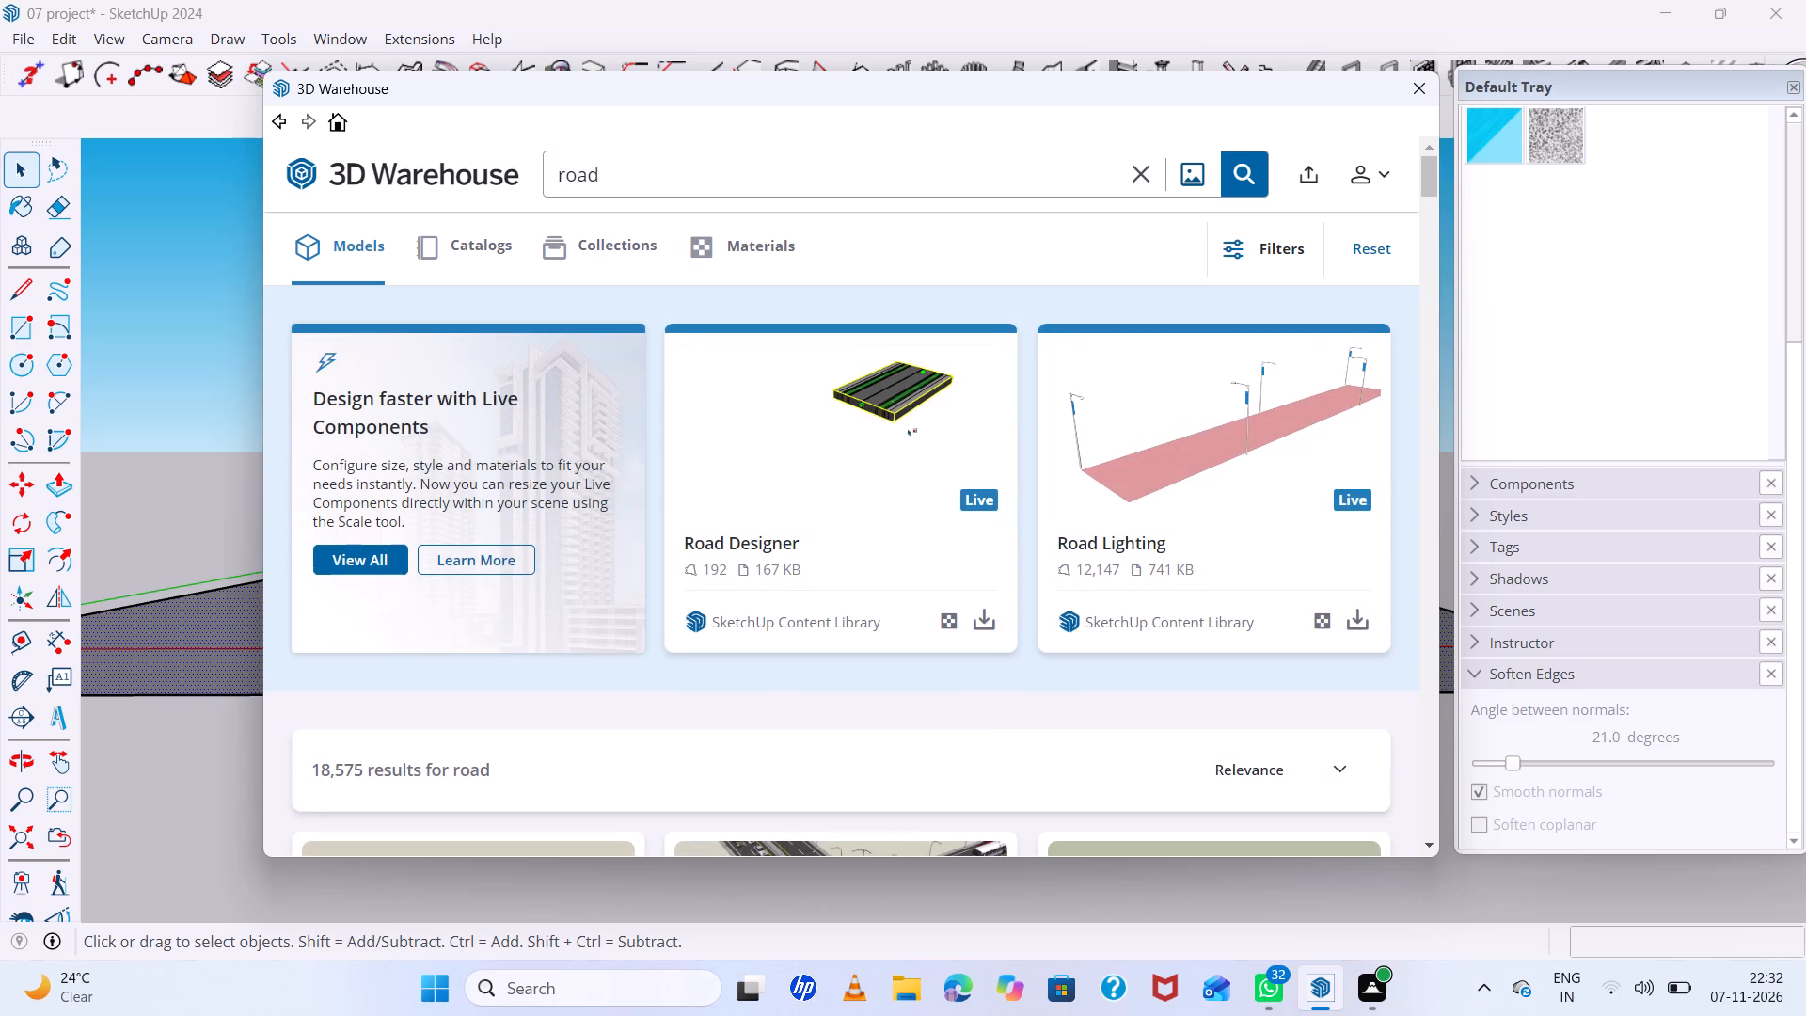
Find the 2.8 MB city road model with trees, fence and street lights in the results and open its page.
scroll(992, 876, "down", 5)
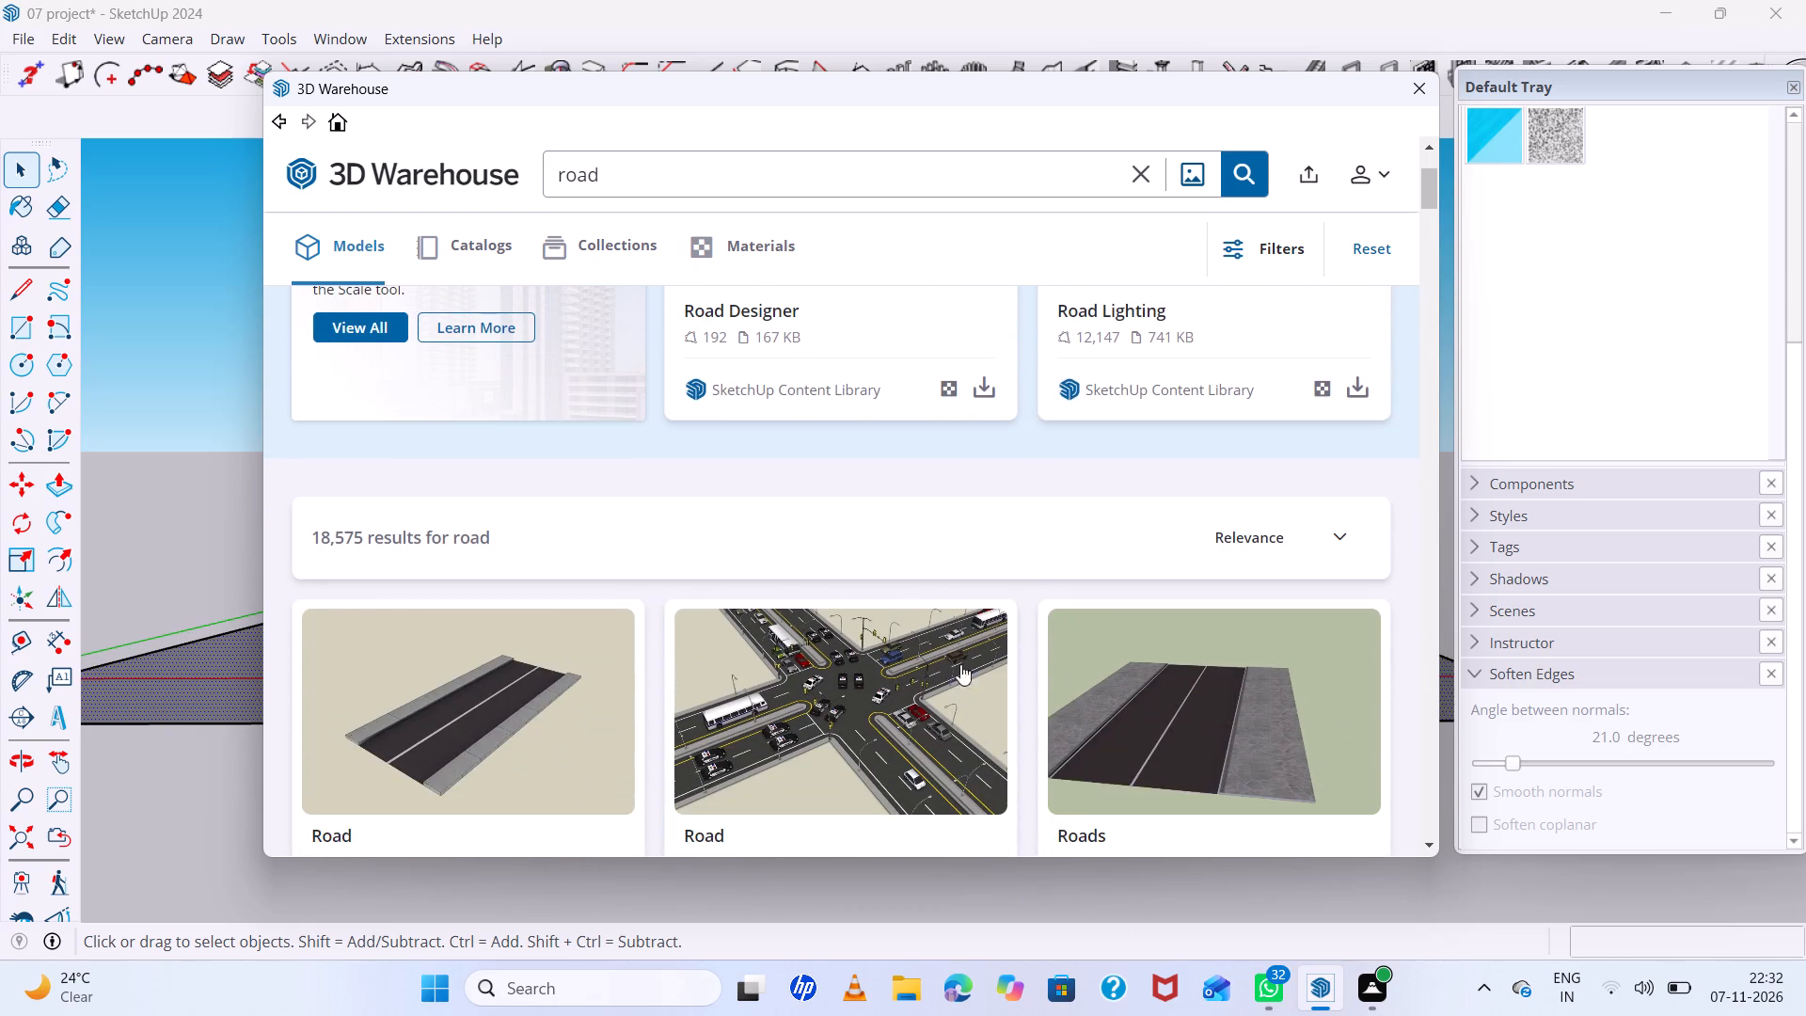
scroll(894, 631, "down", 6)
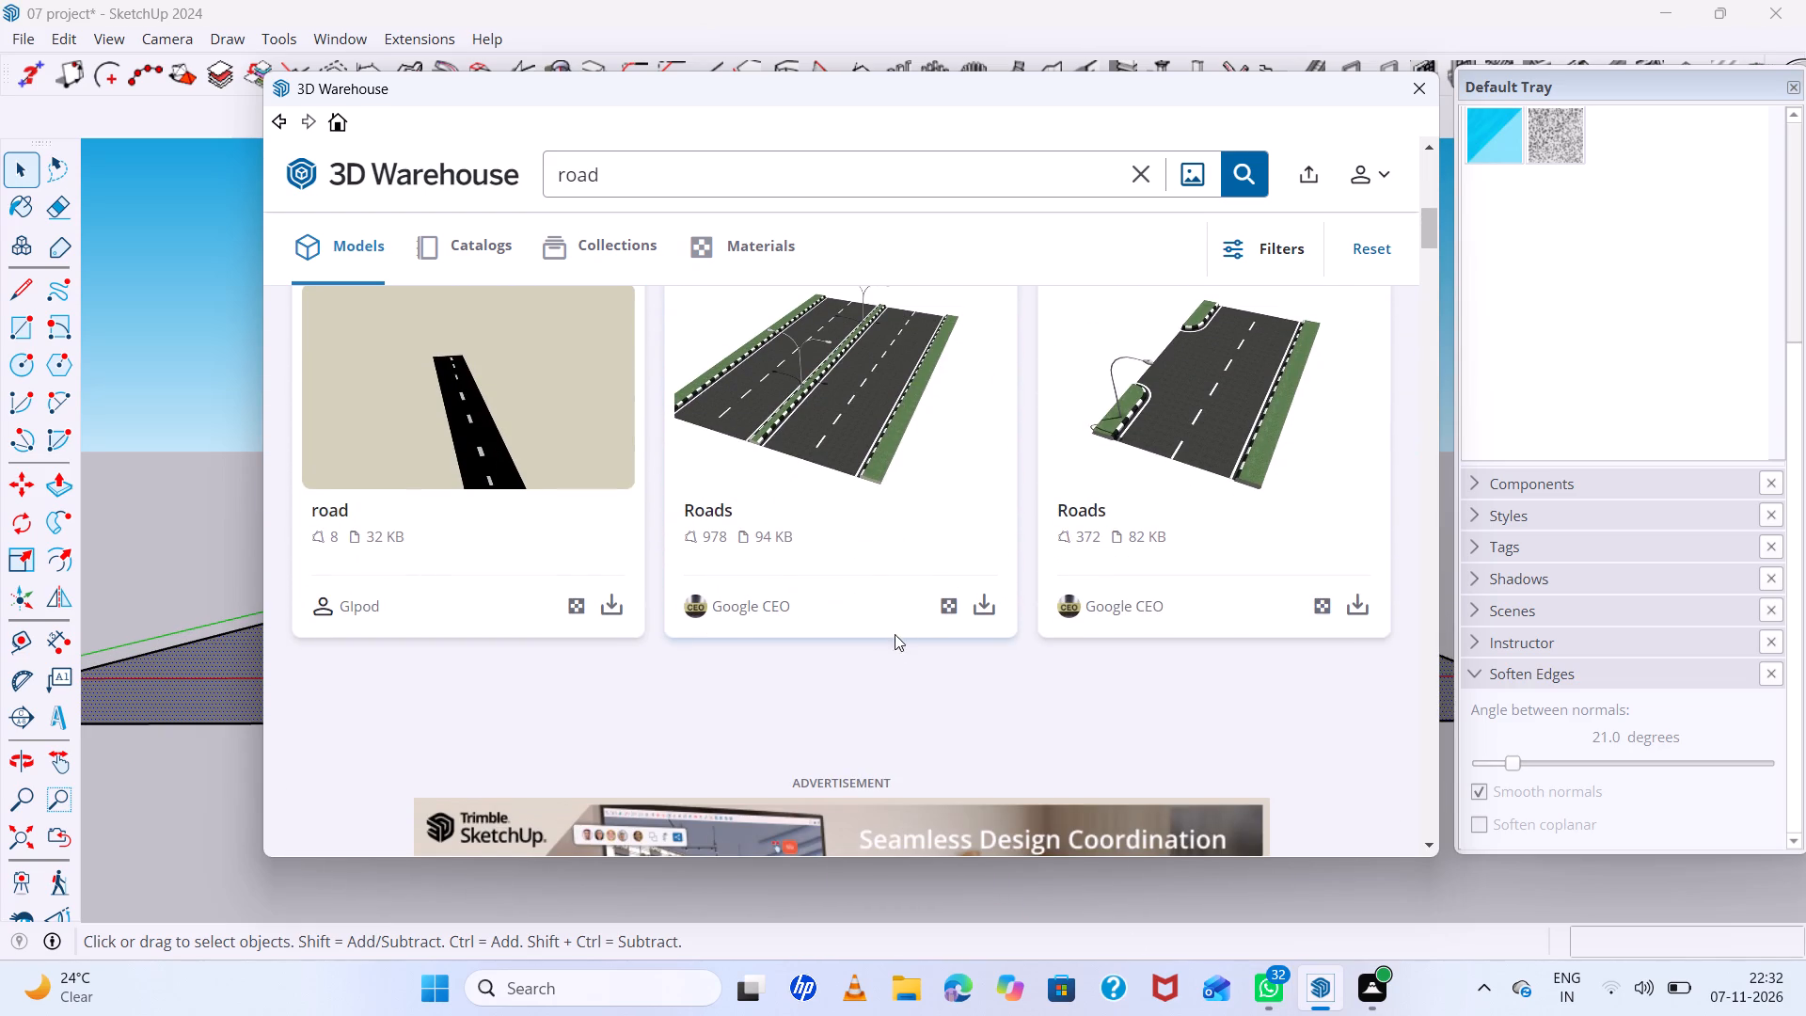
scroll(793, 484, "up", 2)
scroll(793, 484, "down", 5)
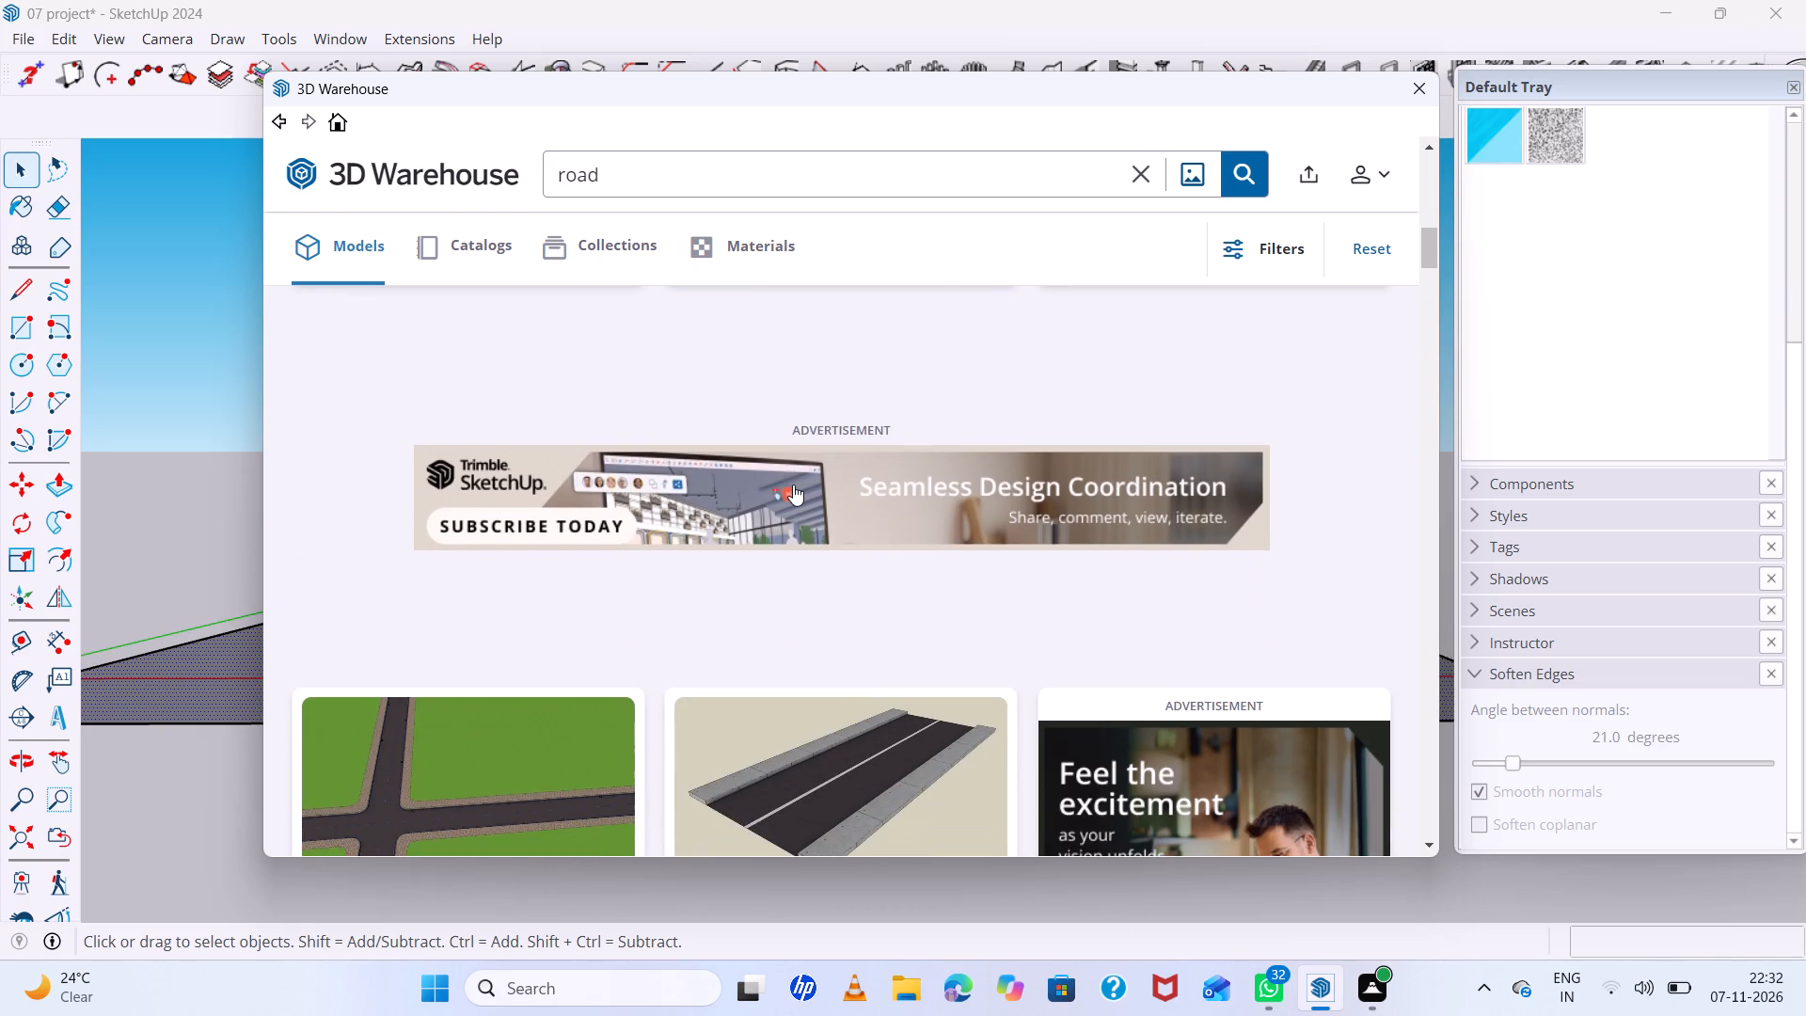
scroll(793, 484, "down", 9)
scroll(792, 486, "up", 2)
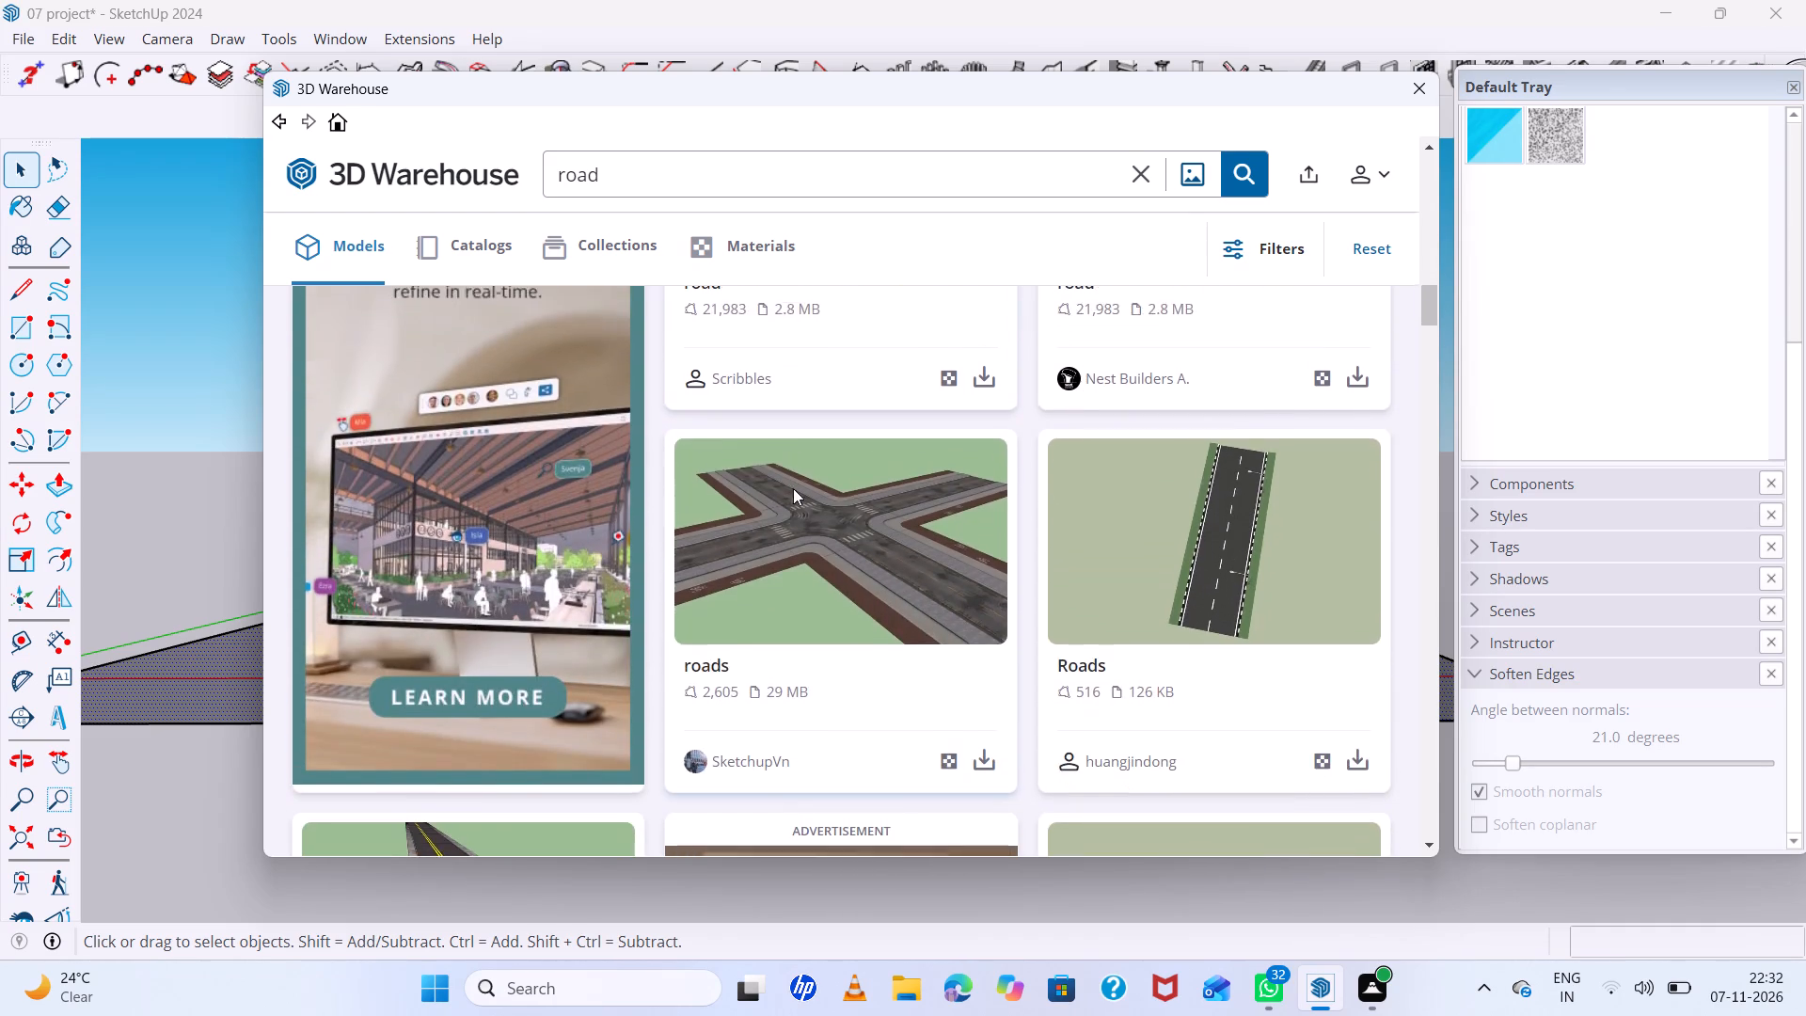
scroll(793, 488, "up", 1)
scroll(862, 509, "down", 2)
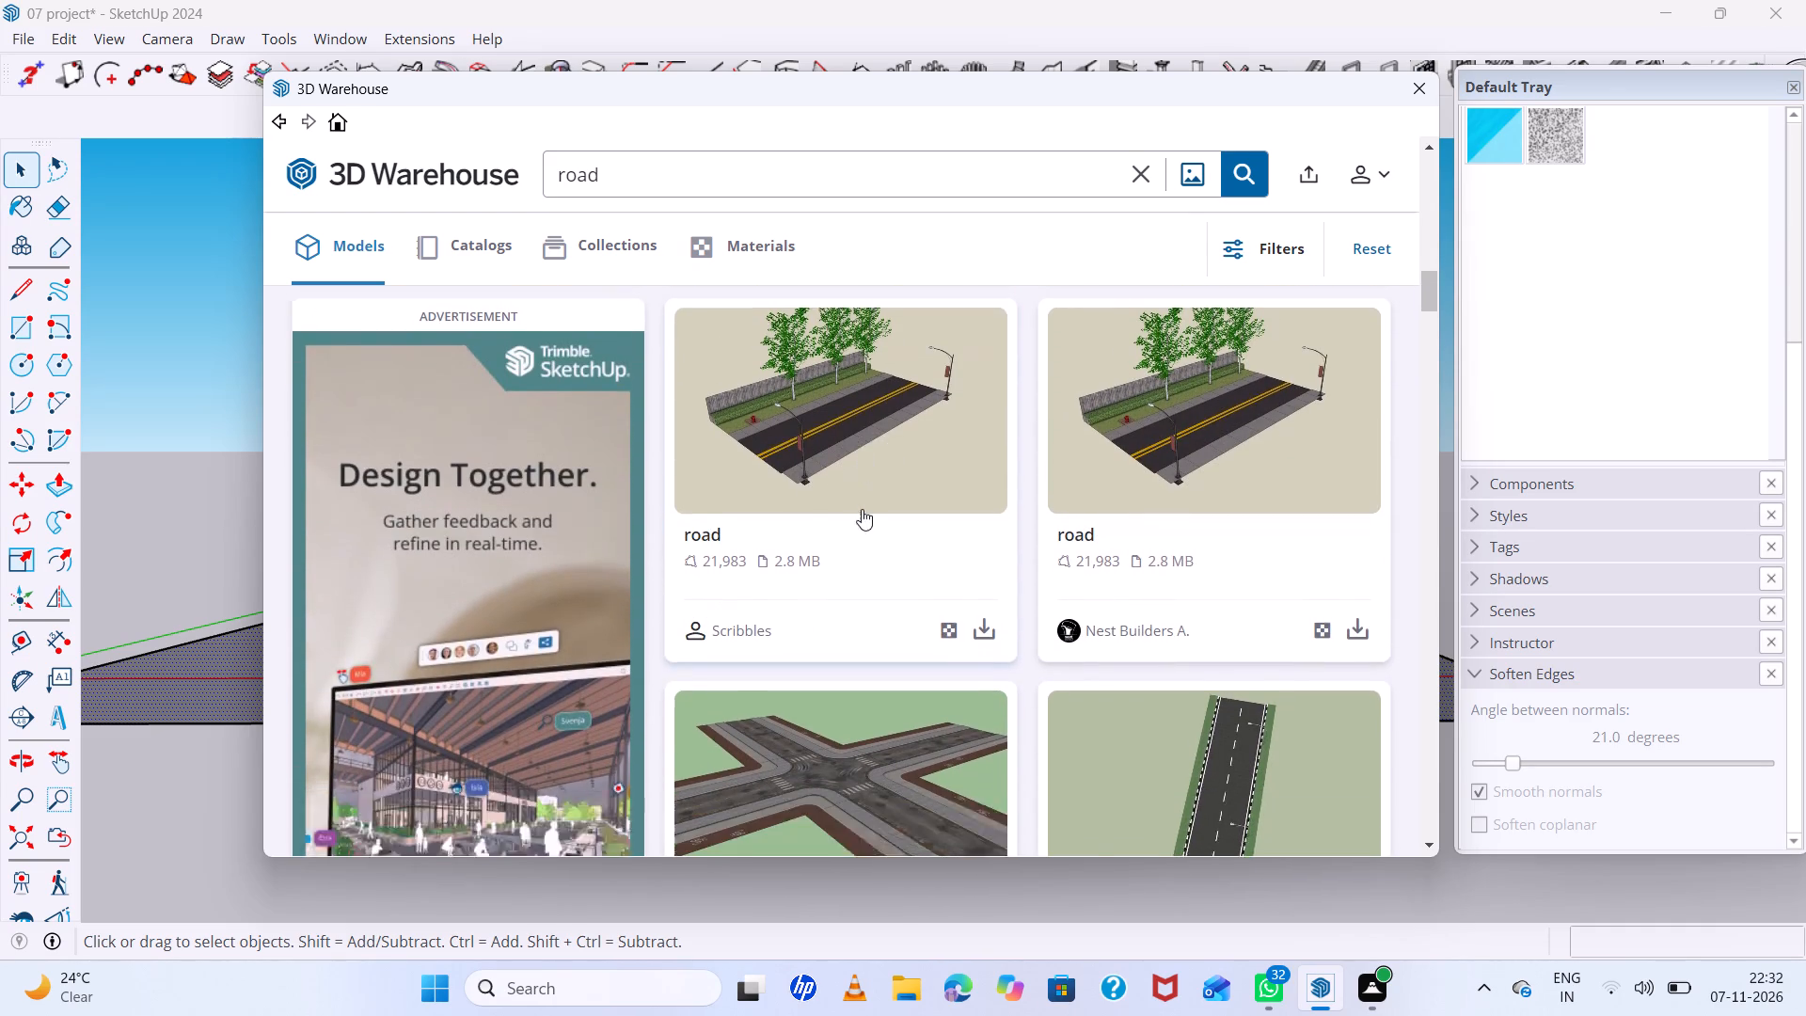
scroll(862, 509, "down", 2)
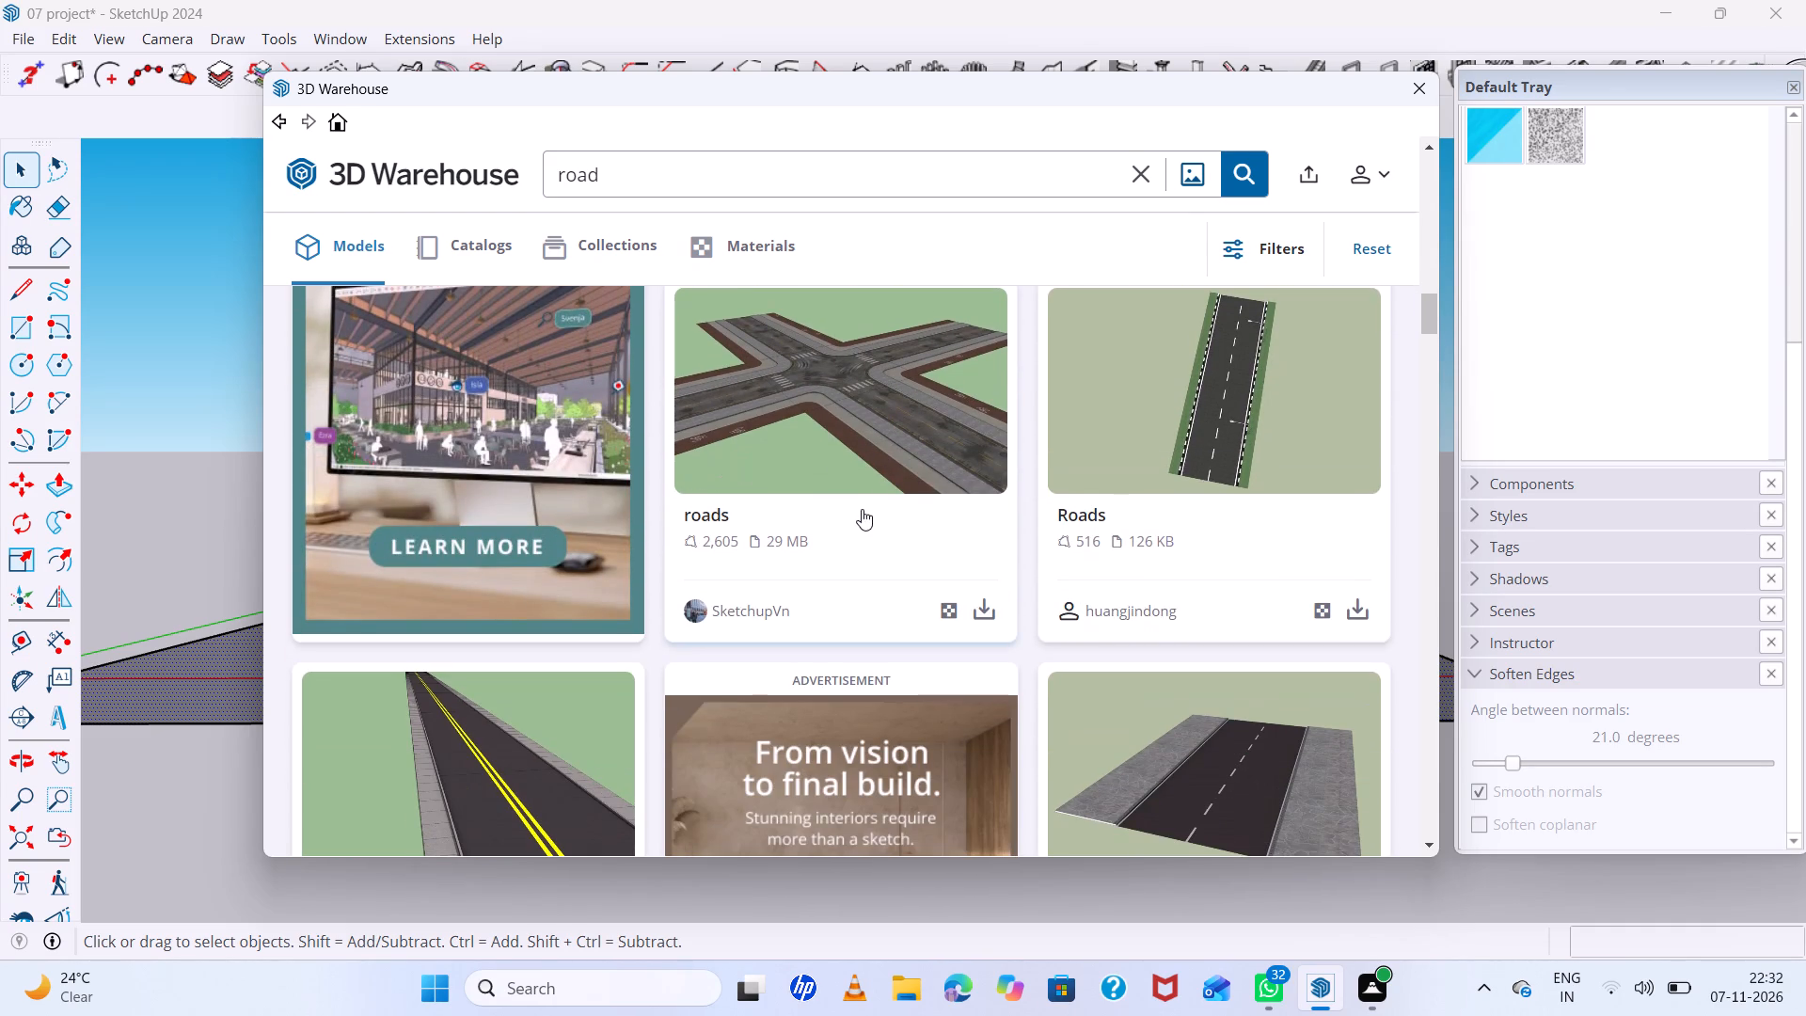
scroll(862, 509, "up", 4)
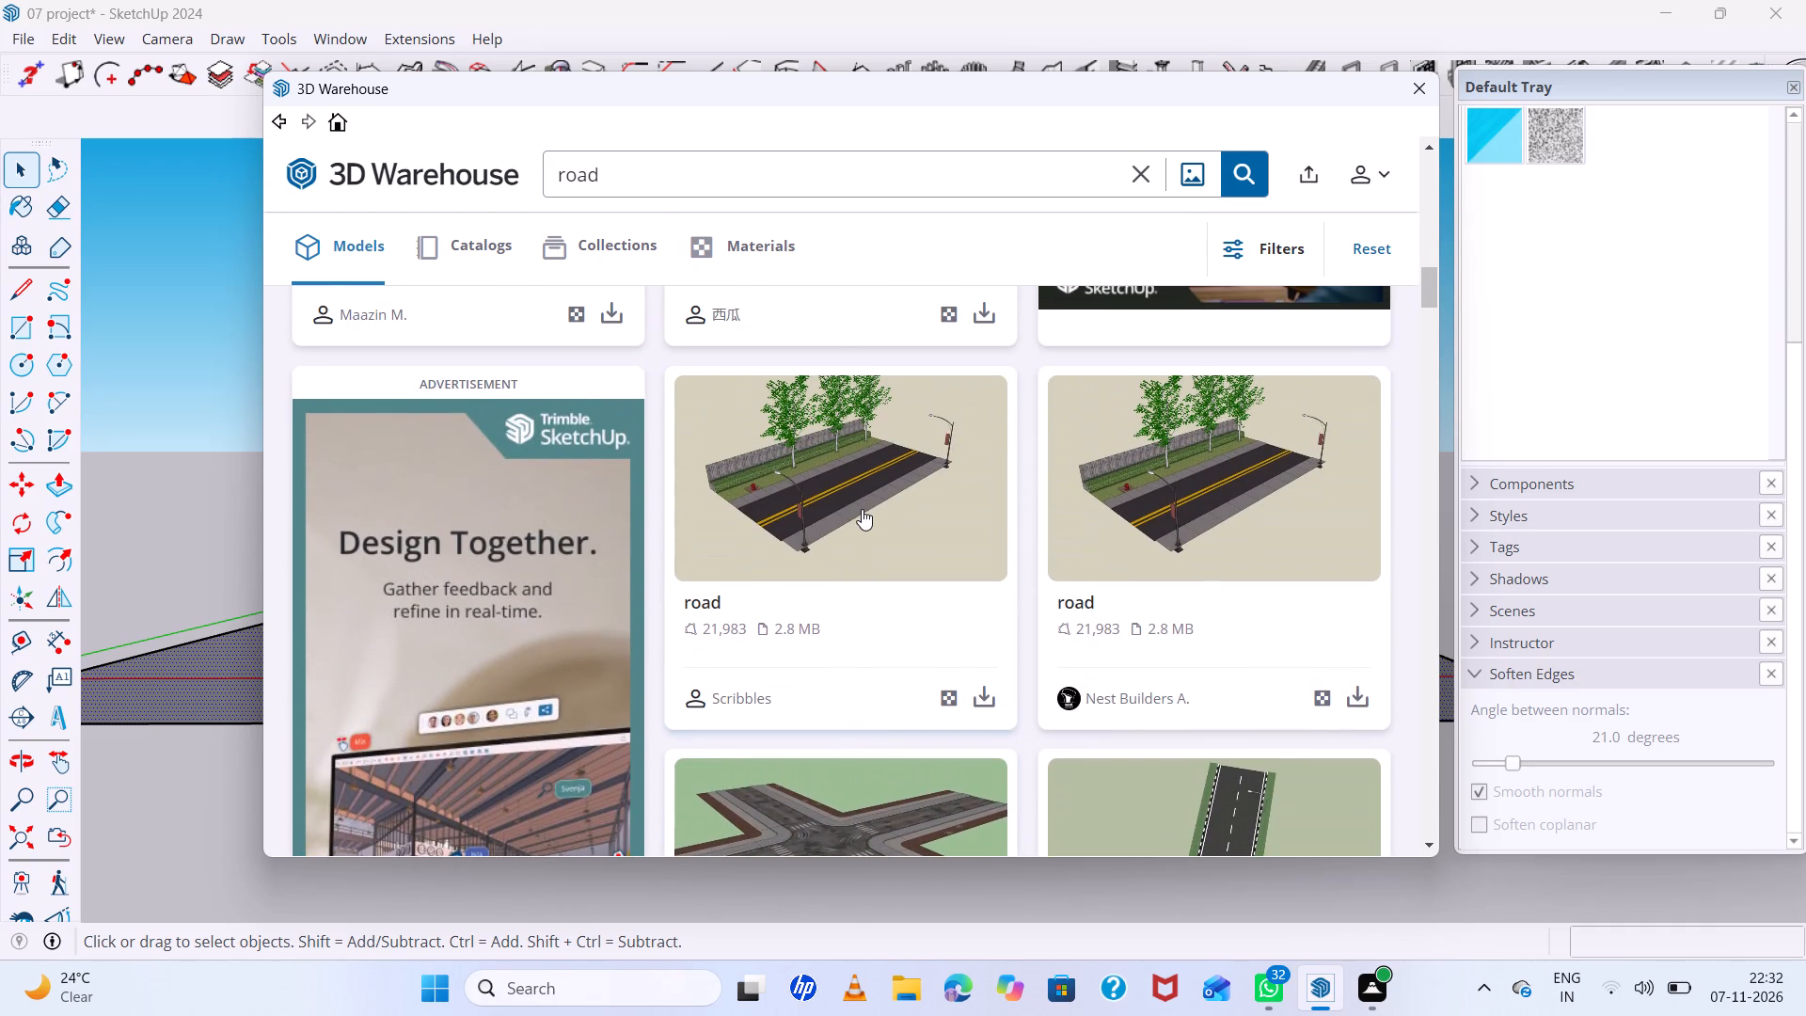
scroll(862, 509, "down", 2)
left_click(879, 326)
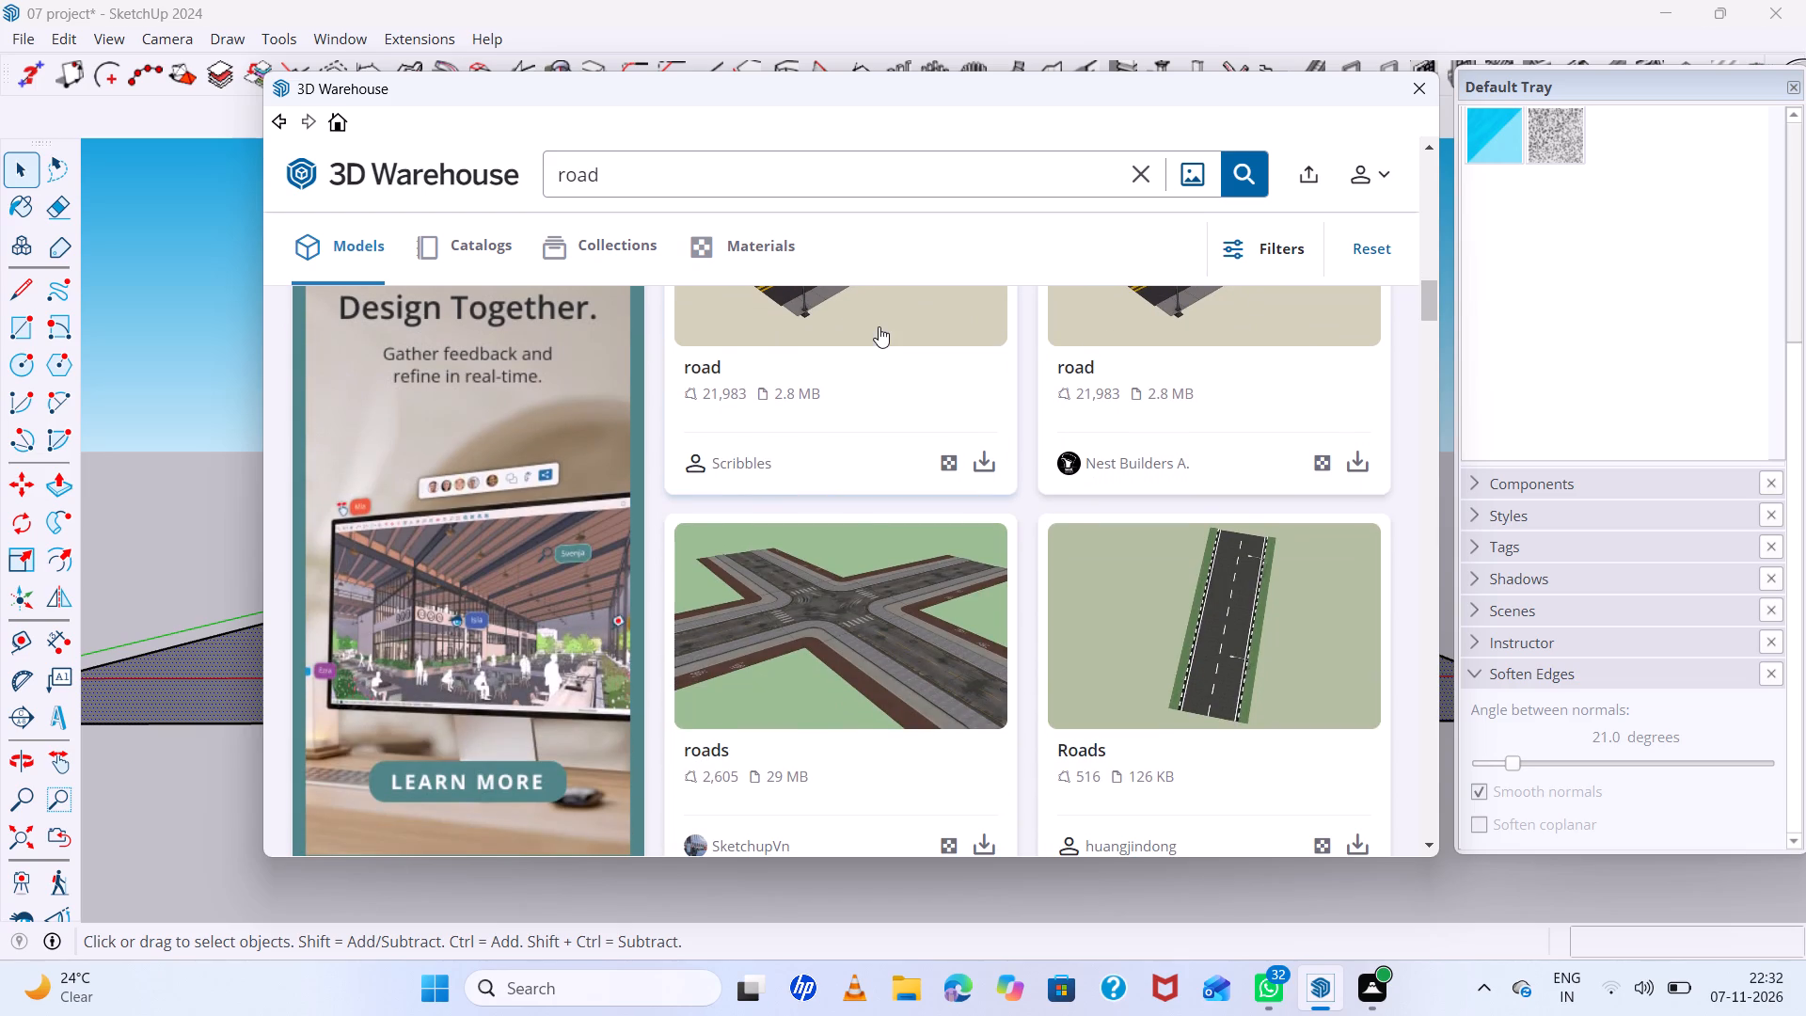
Download the city road model into the current project, dismissing the promotional video and accepting the file version notice.
scroll(968, 546, "down", 5)
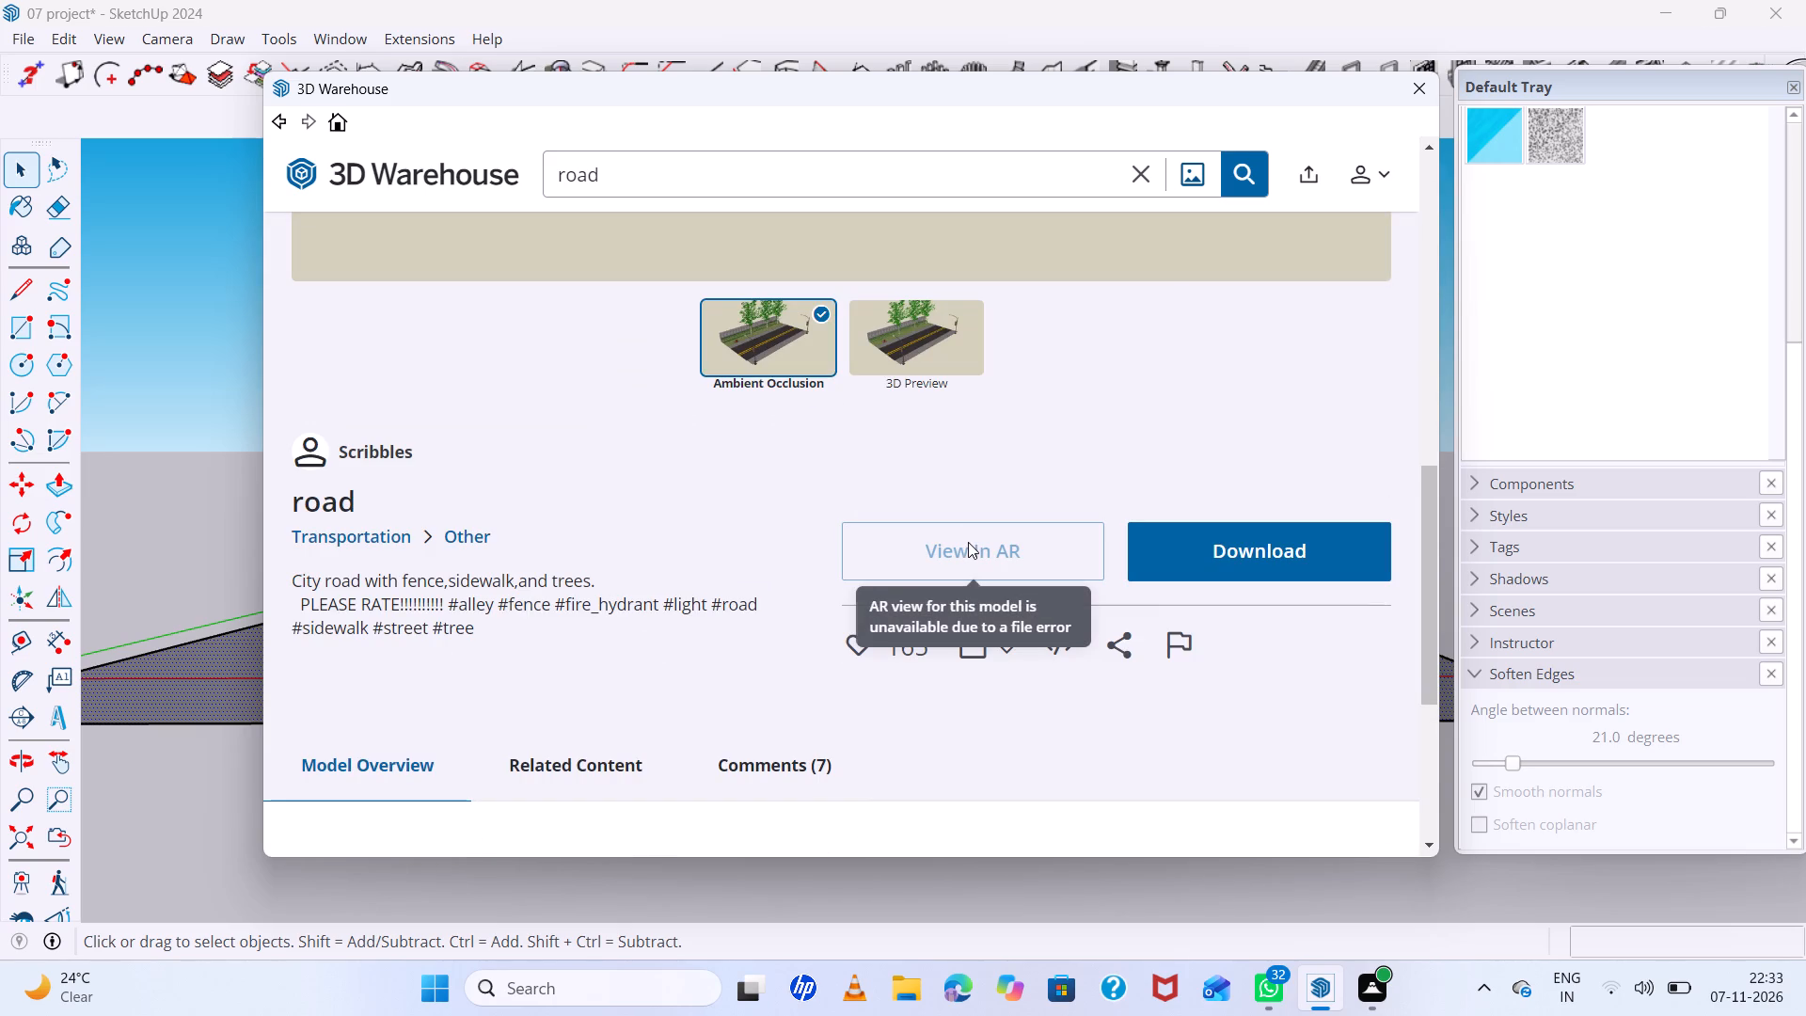
left_click(1212, 561)
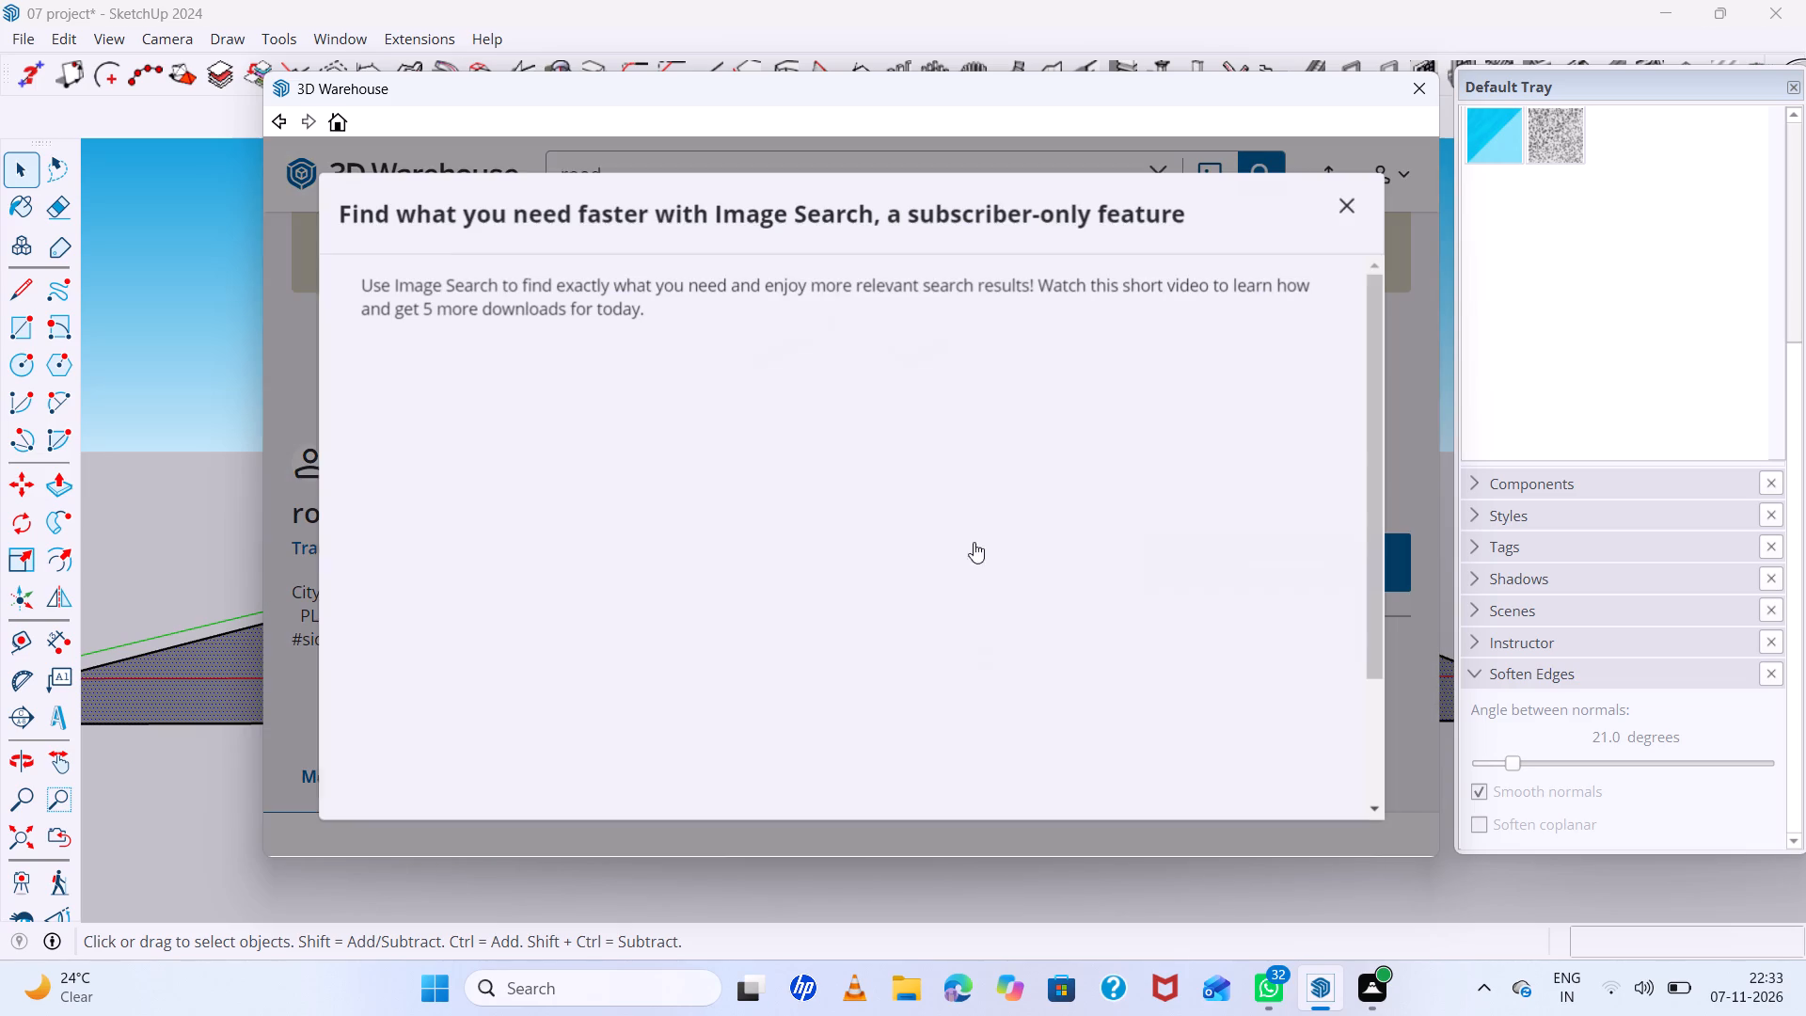
scroll(945, 529, "down", 5)
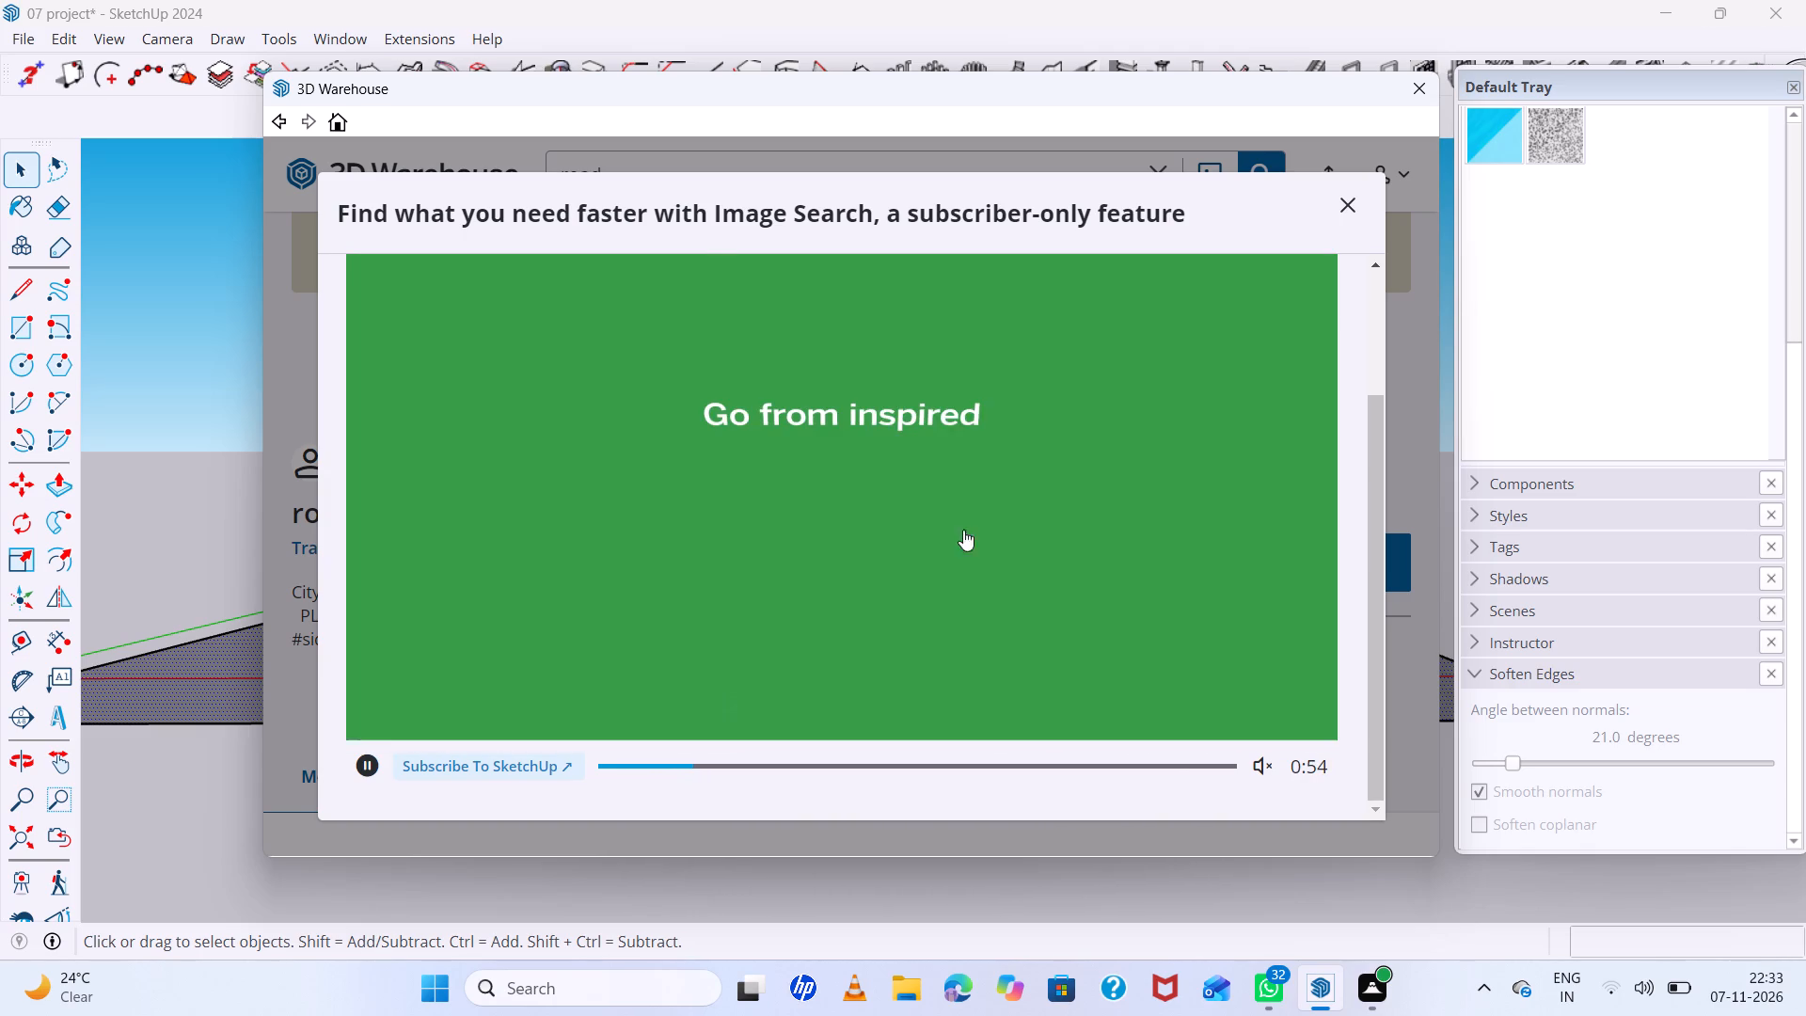
scroll(1129, 533, "down", 1)
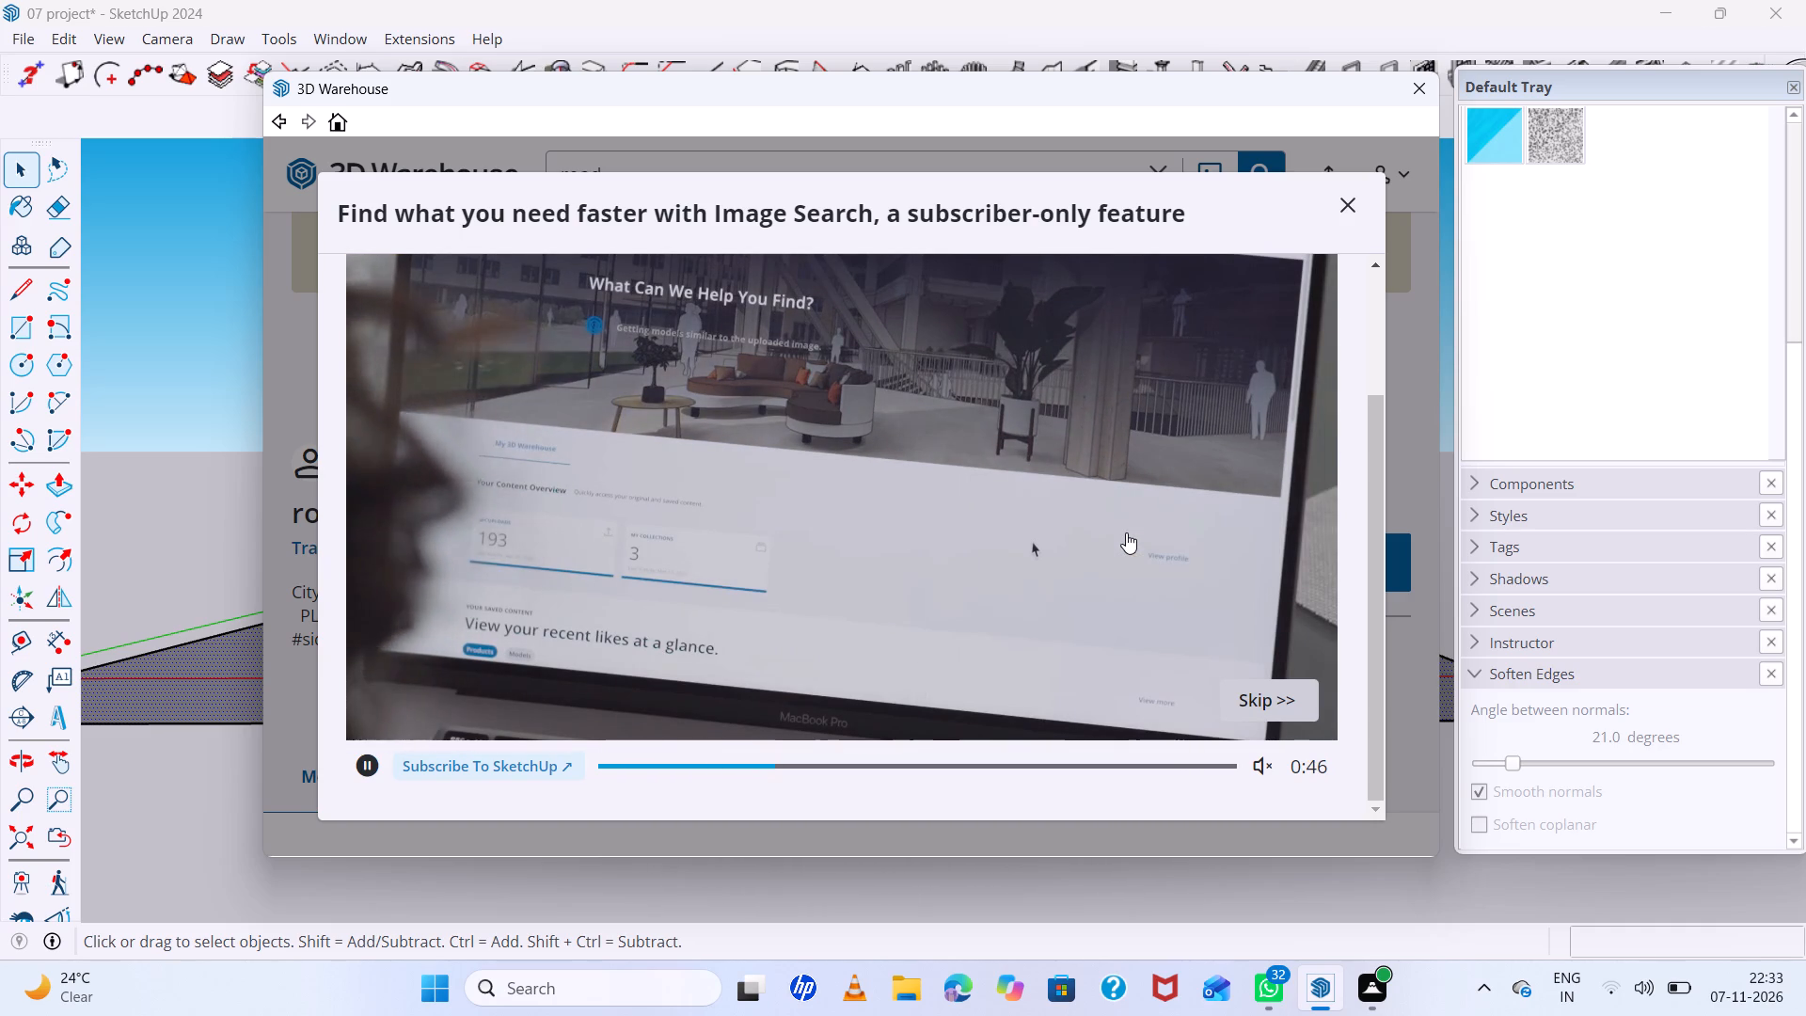
scroll(1126, 532, "down", 3)
left_click(1257, 693)
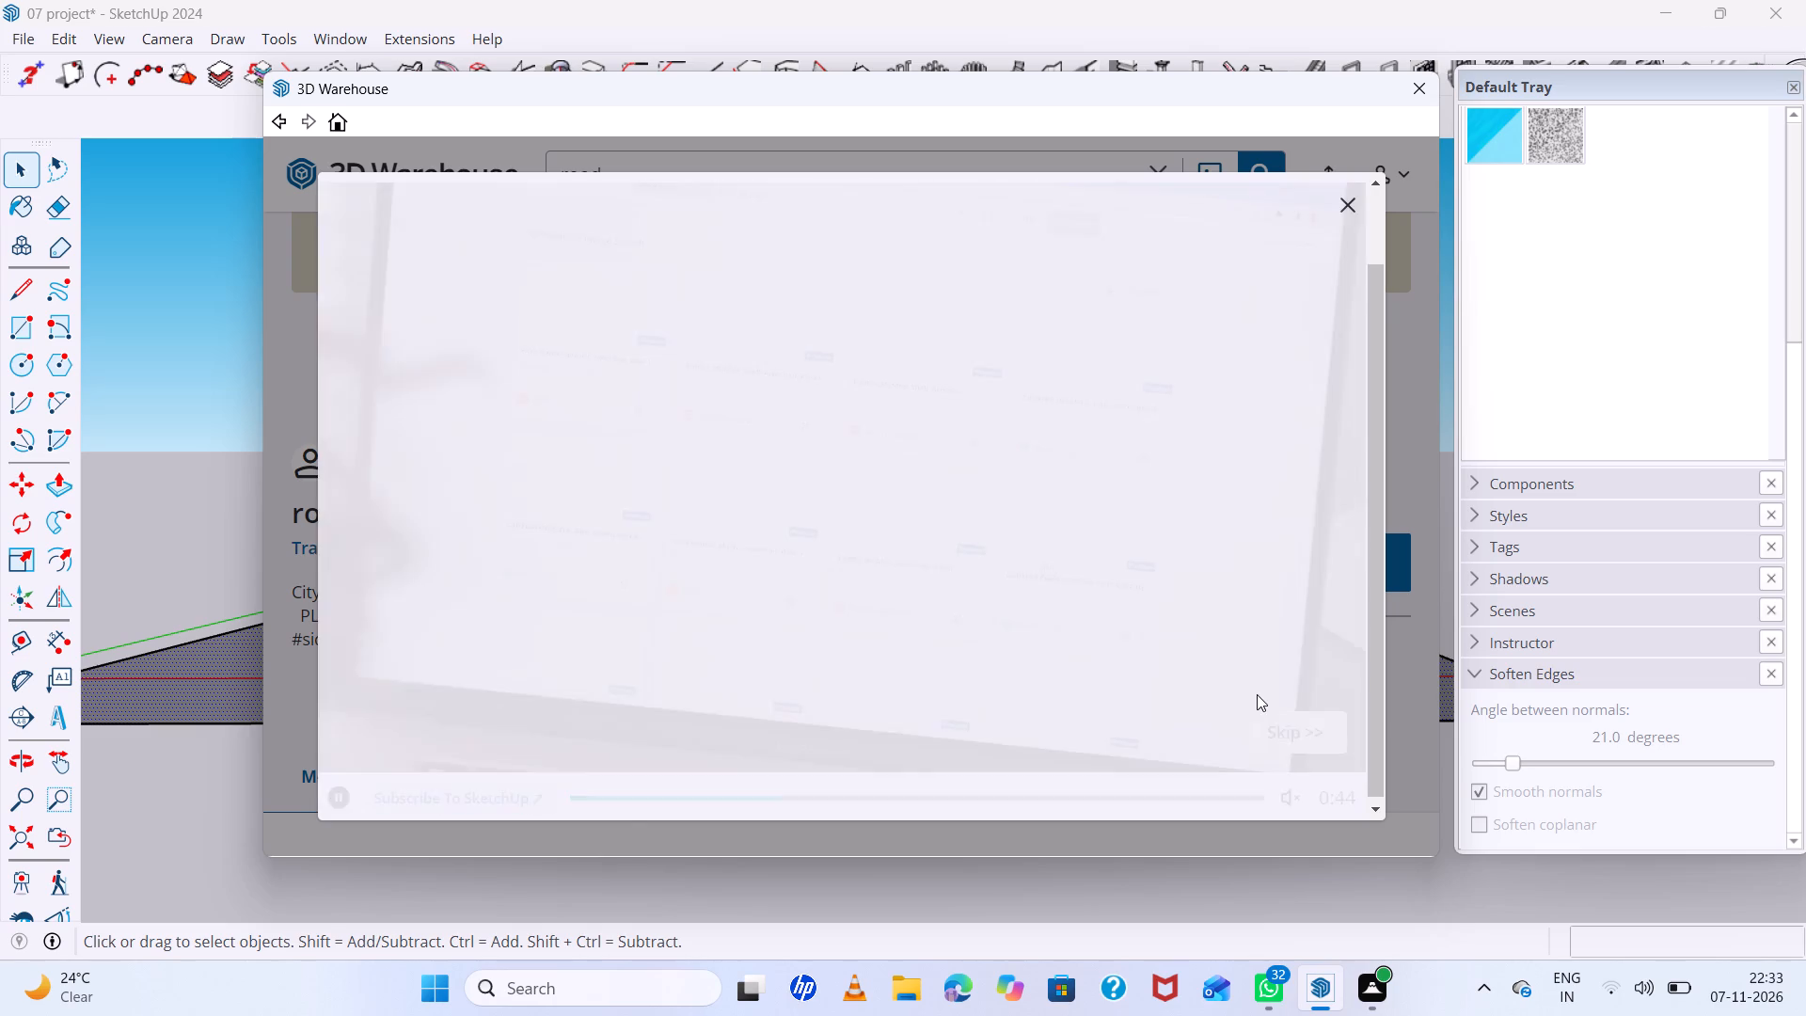
left_click(1114, 761)
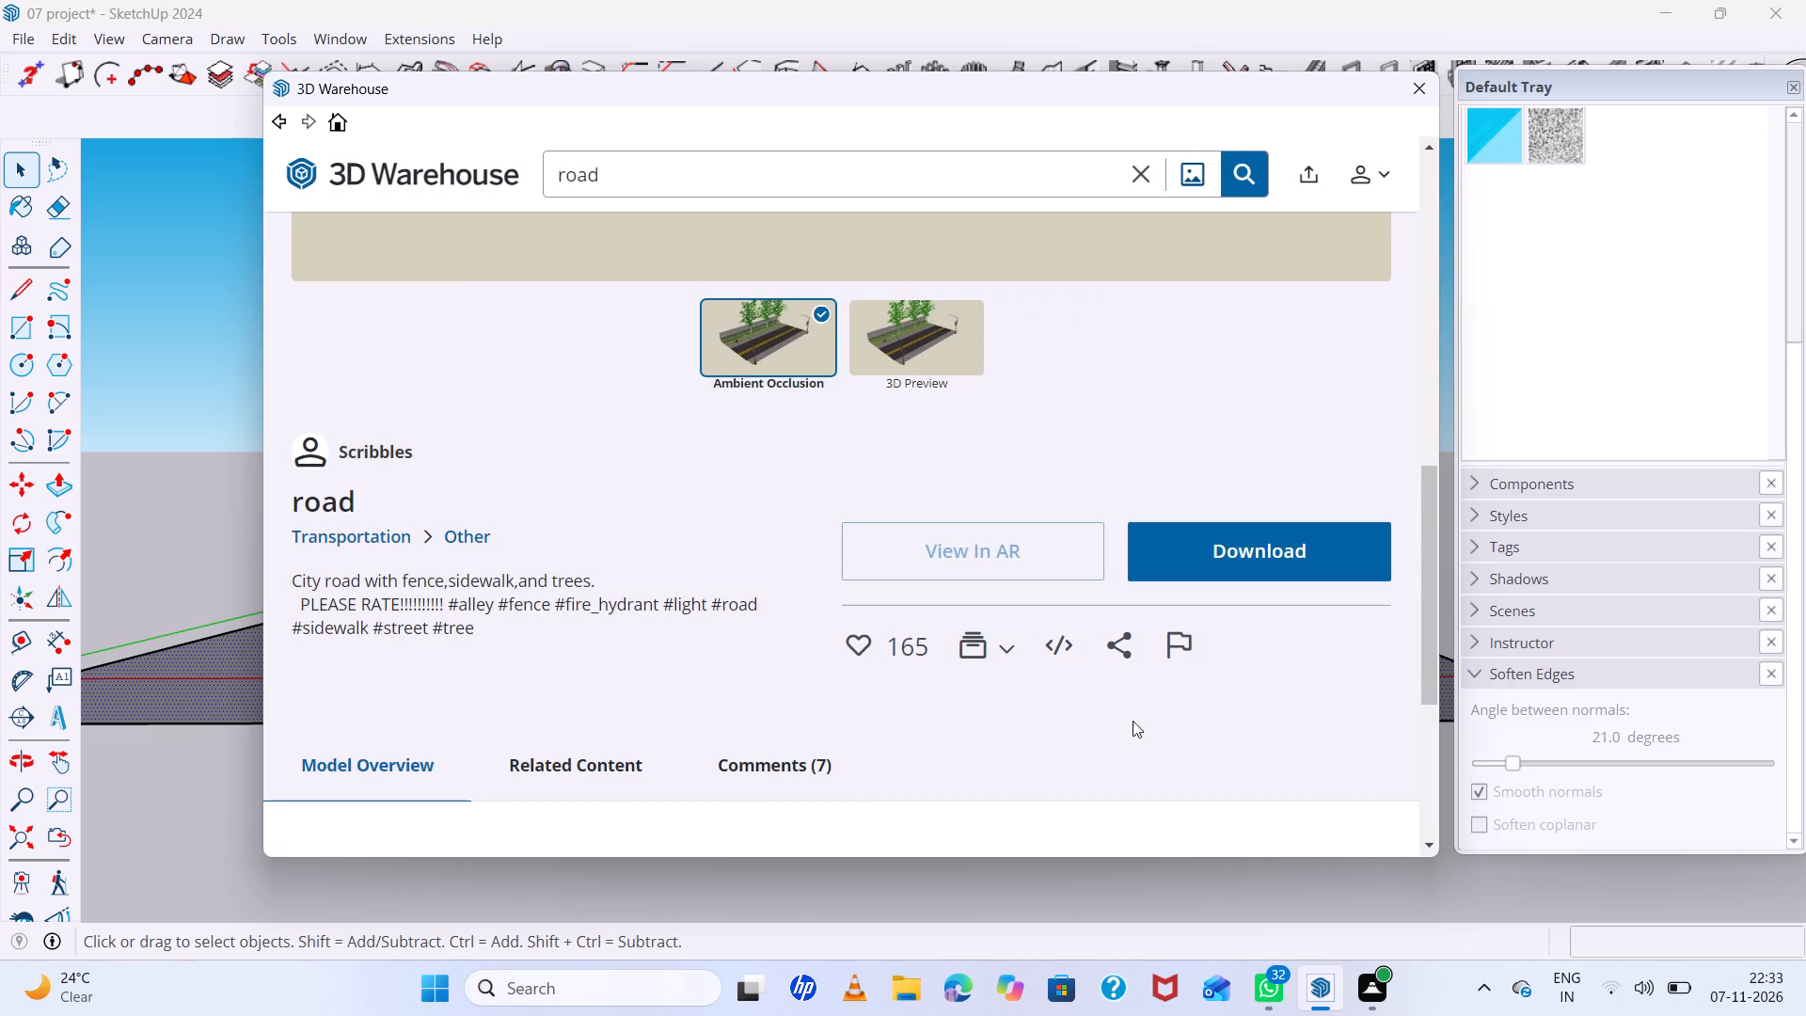
scroll(1097, 541, "down", 5)
scroll(1096, 545, "up", 12)
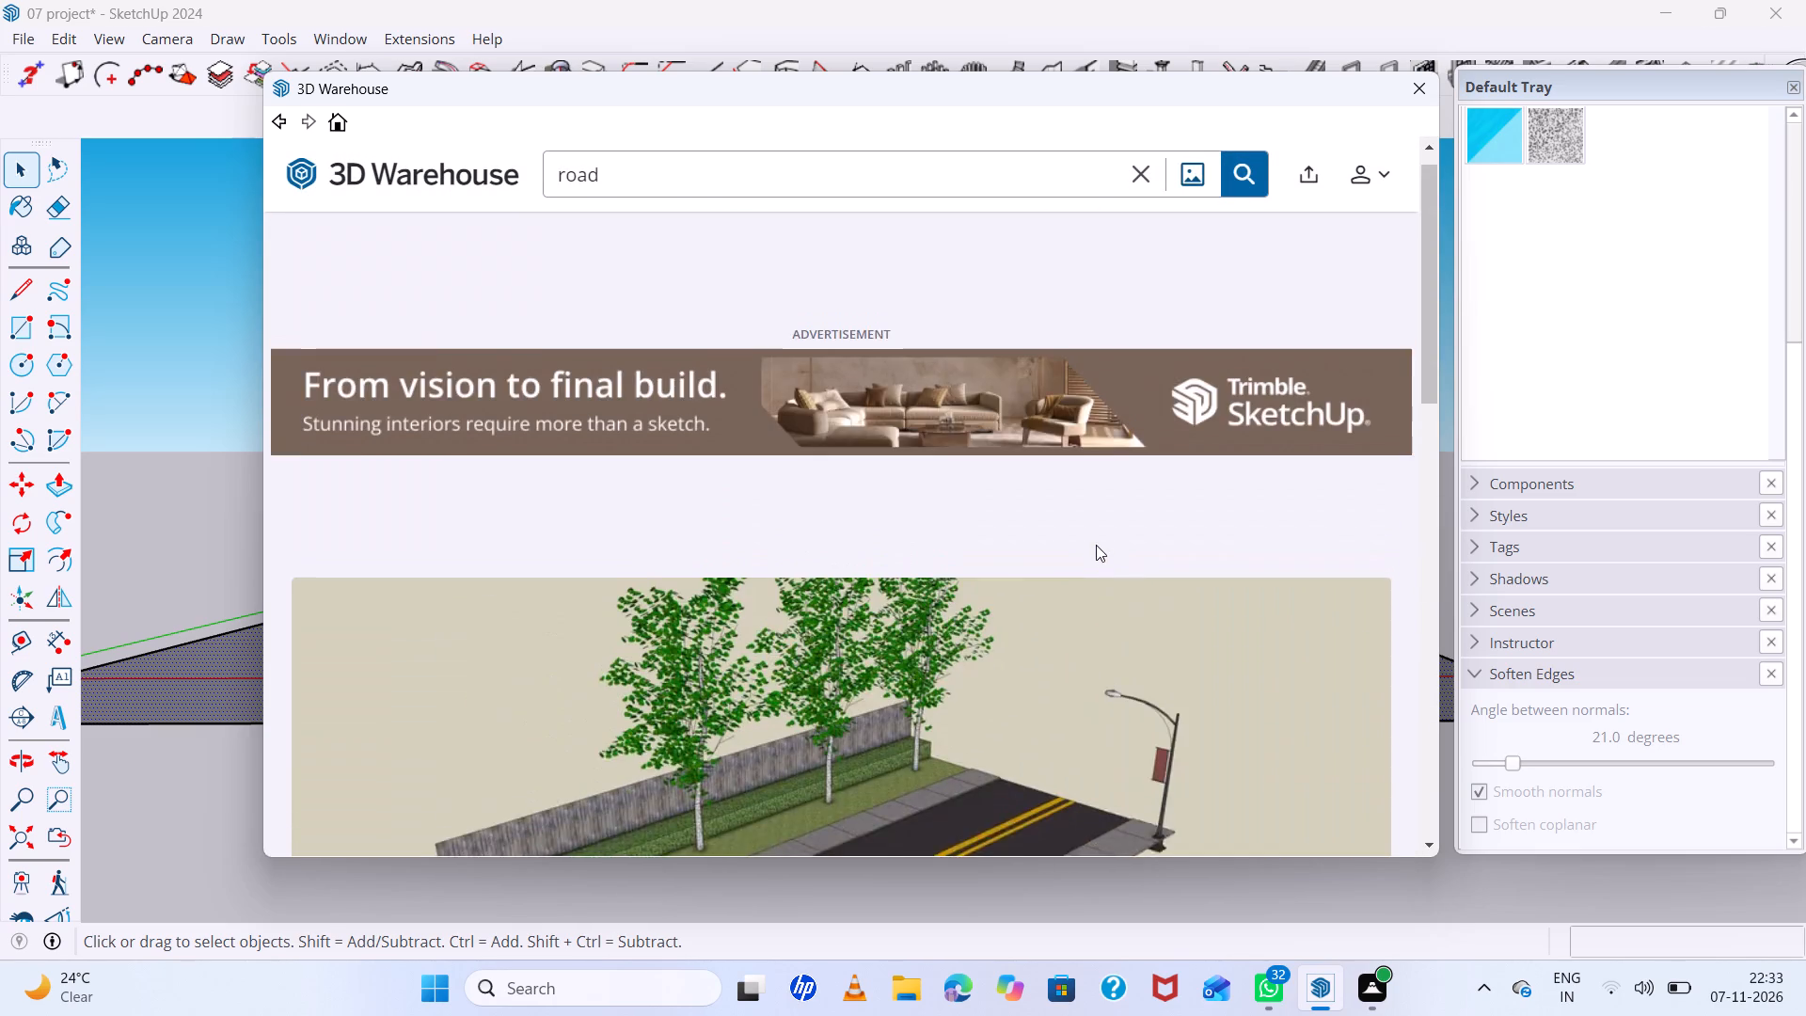
scroll(1097, 544, "down", 6)
left_click(1188, 756)
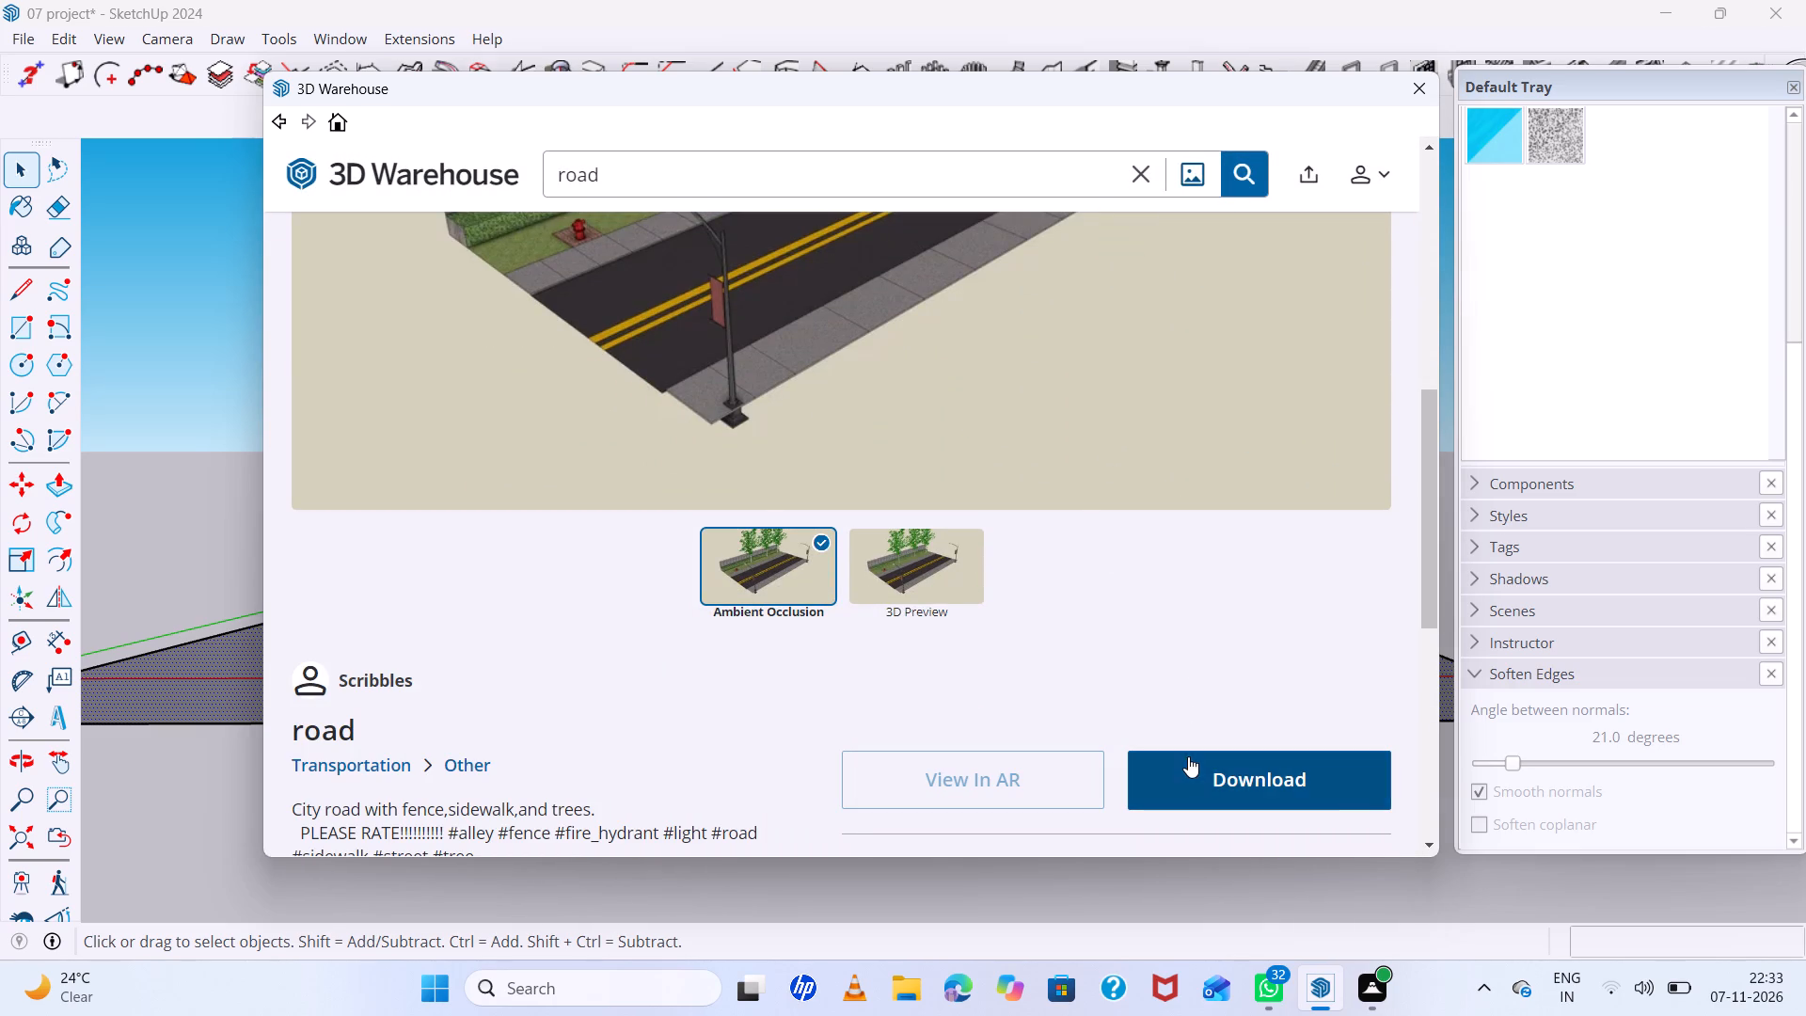
left_click(737, 484)
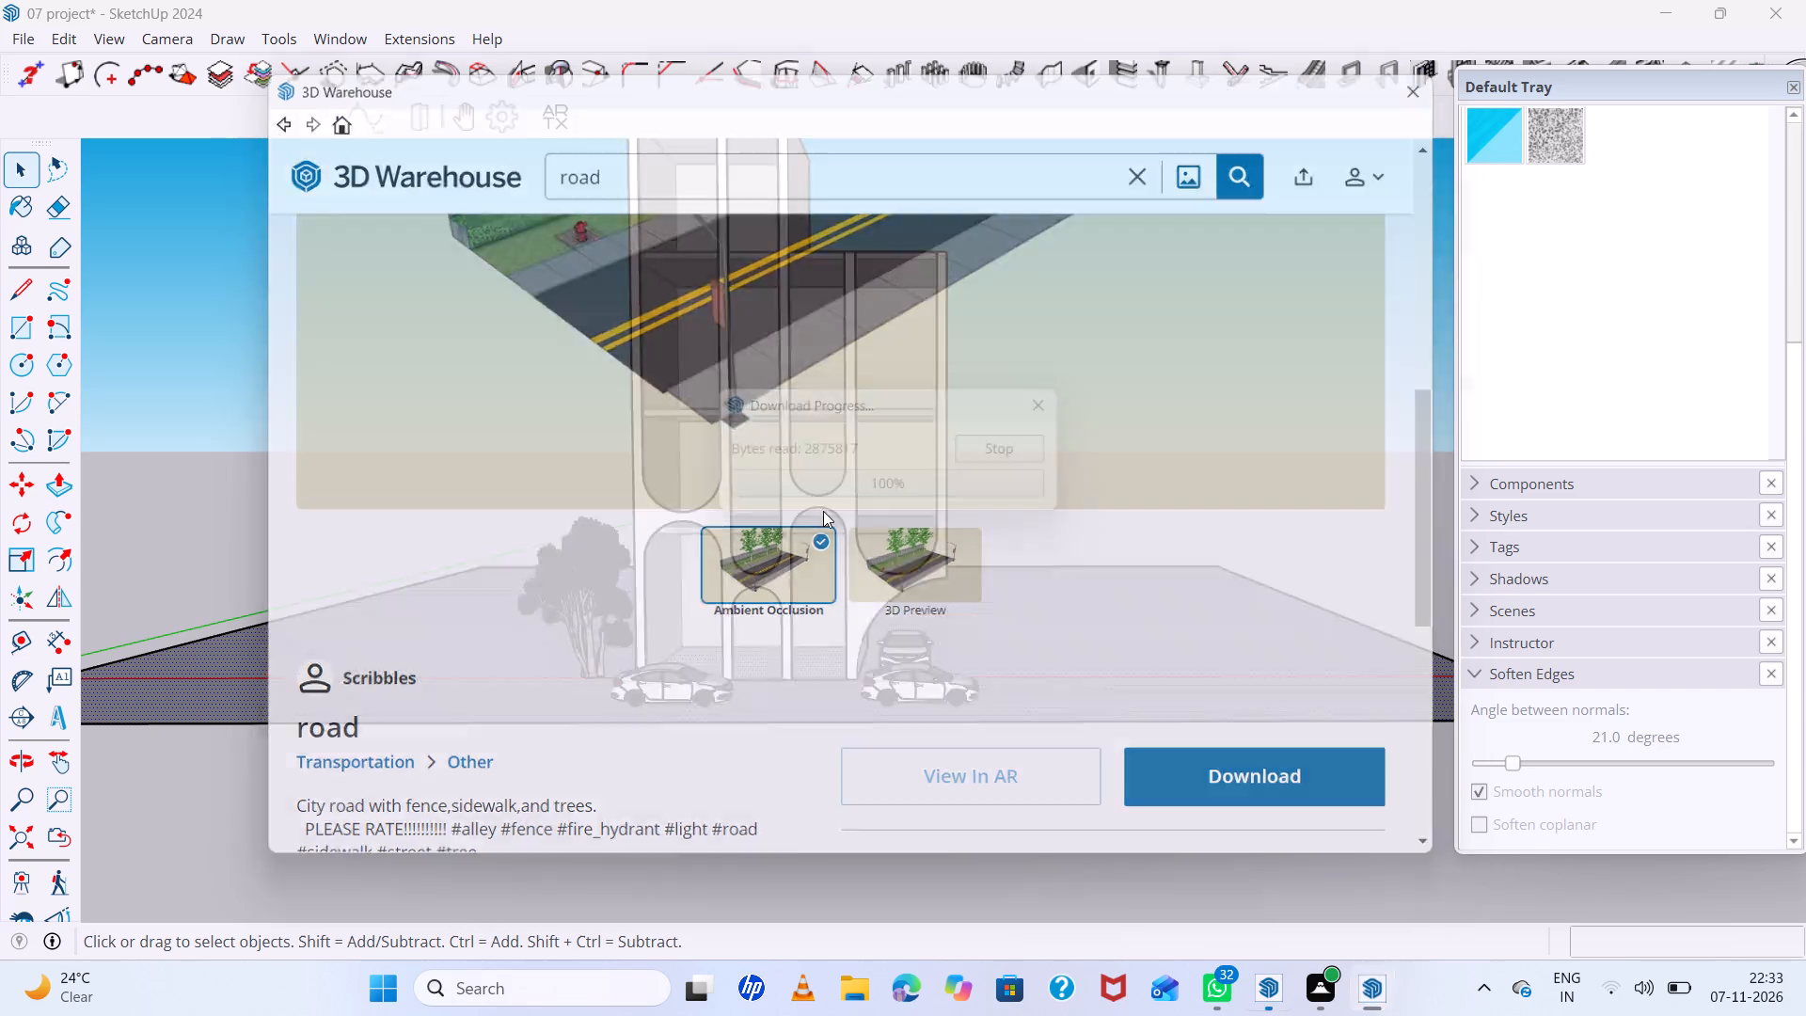
scroll(1012, 526, "down", 5)
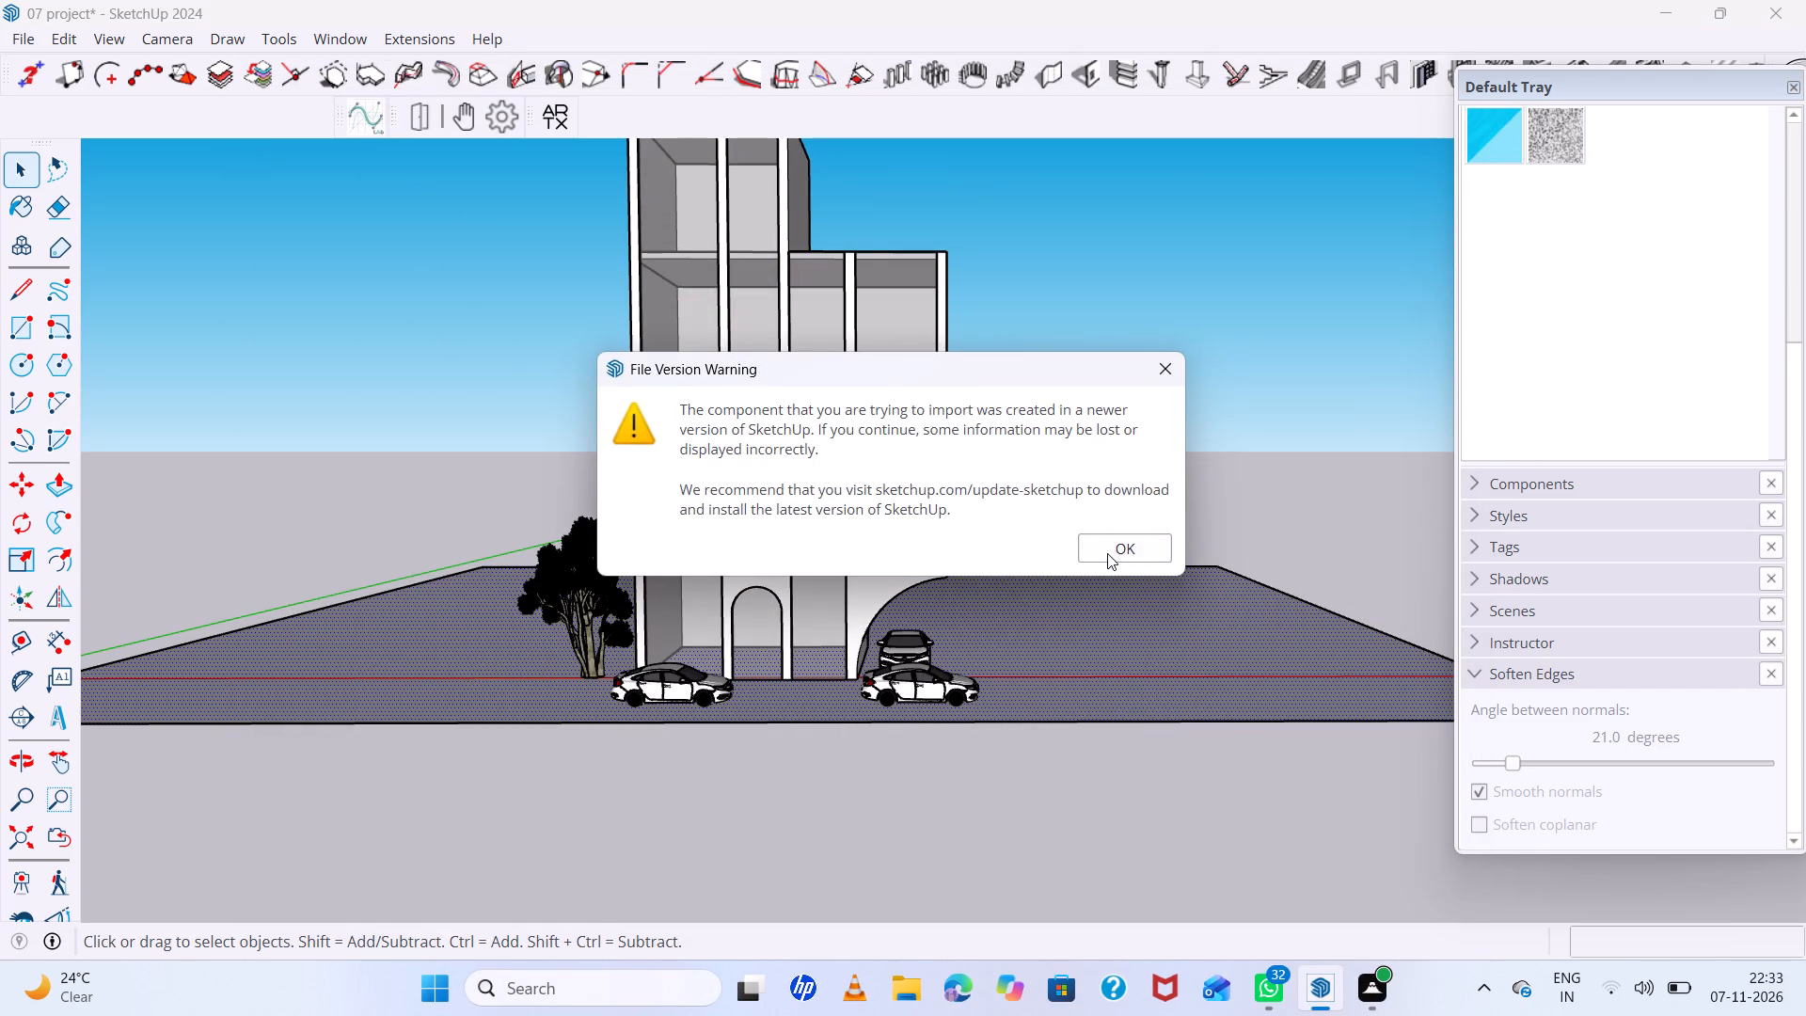
left_click(1107, 553)
Place the road component on the ground plane beside the curved-arch end of the building, near the red axis.
scroll(983, 593, "down", 6)
middle_click_drag(1002, 596, 715, 722)
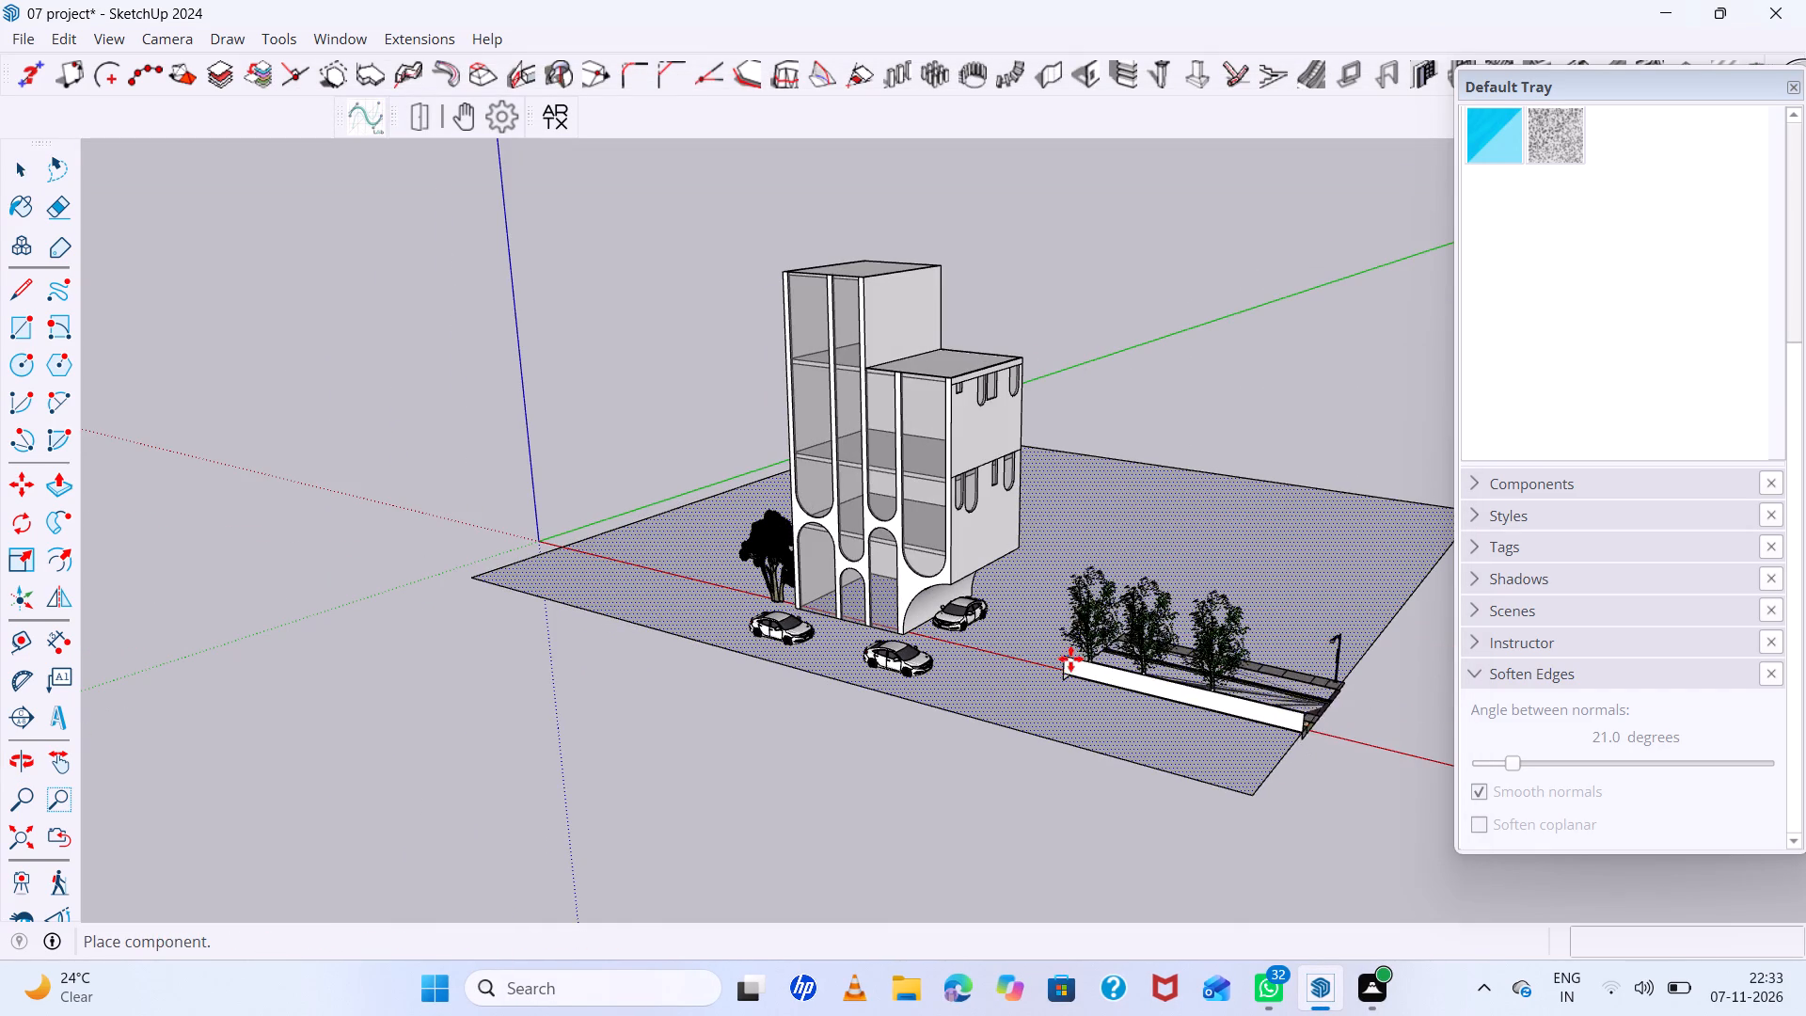
left_click(1044, 645)
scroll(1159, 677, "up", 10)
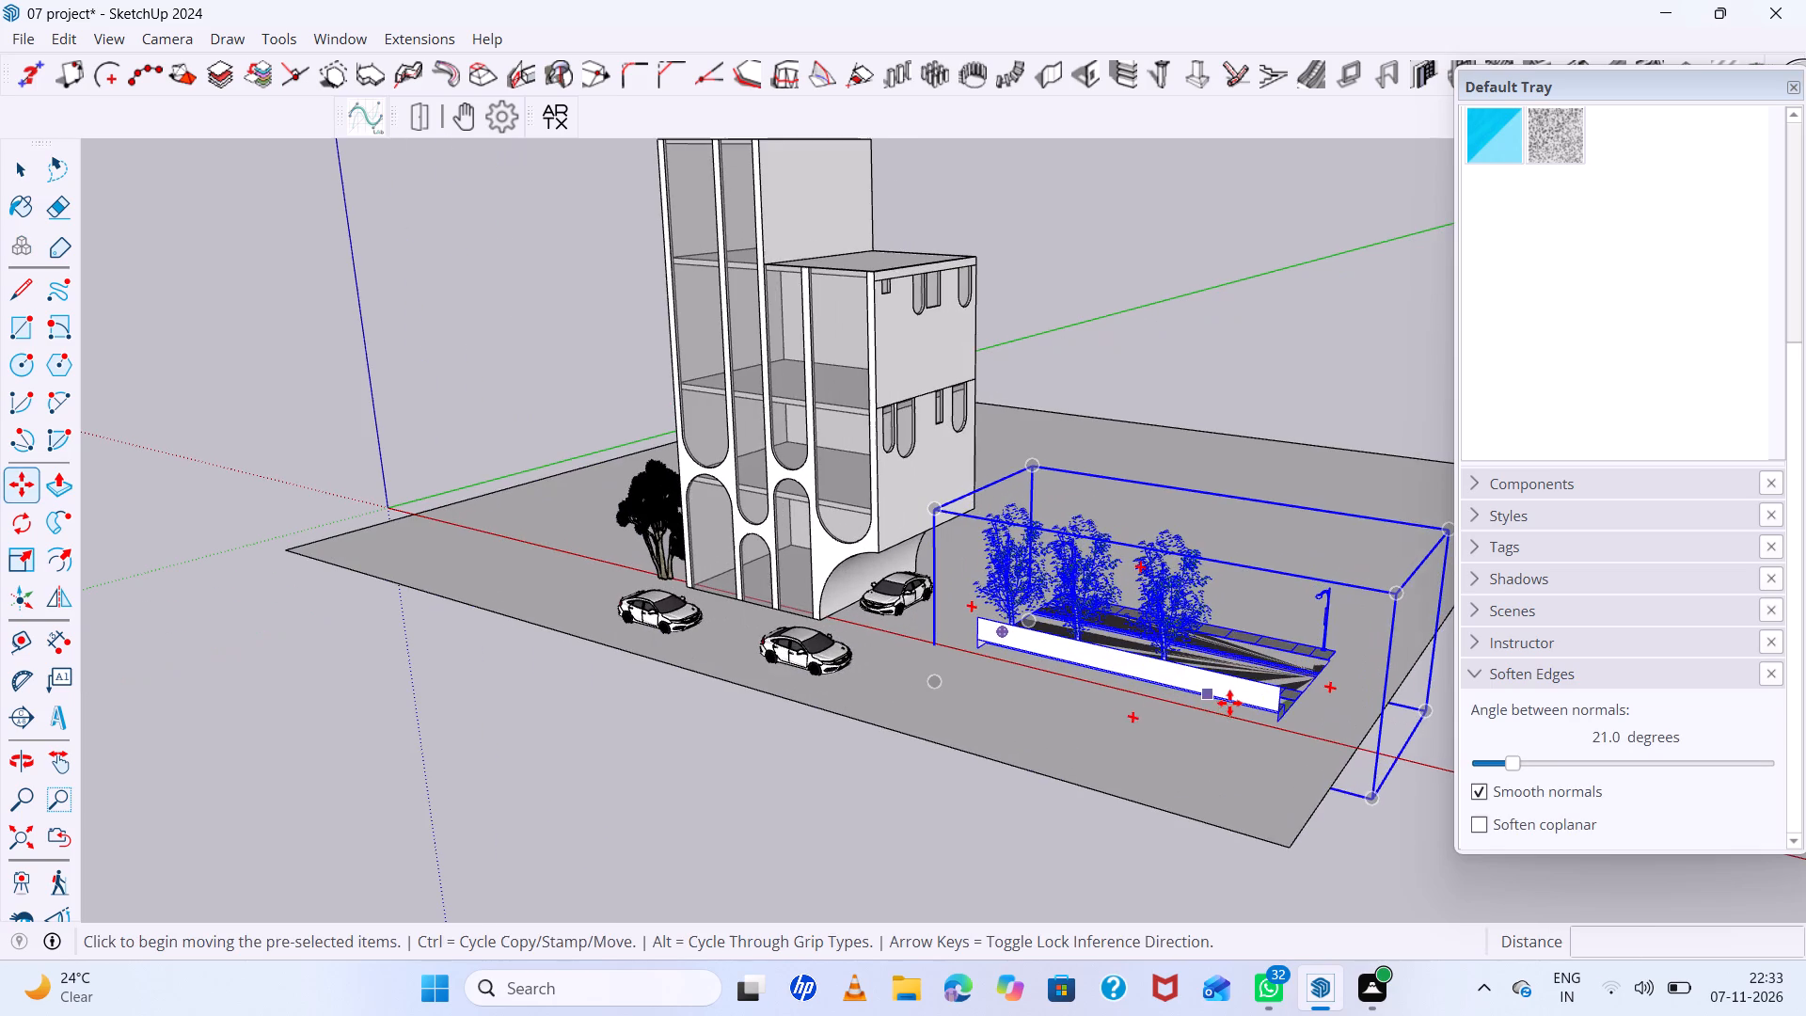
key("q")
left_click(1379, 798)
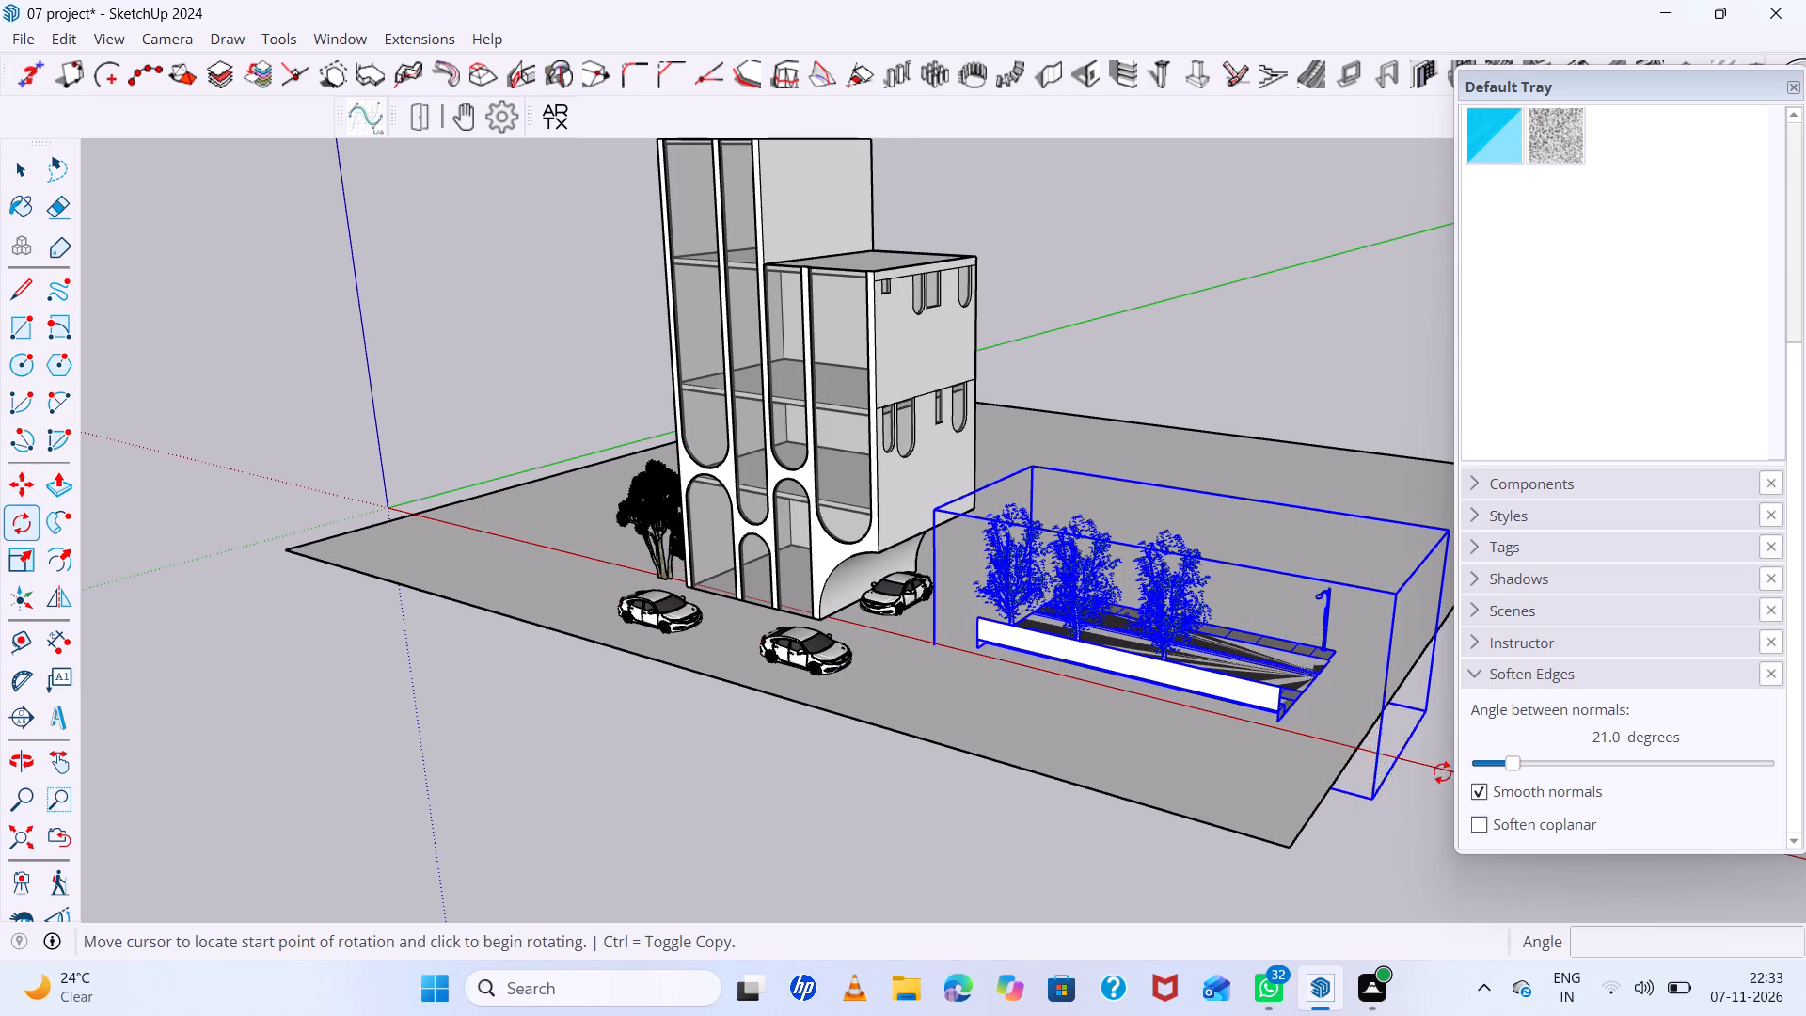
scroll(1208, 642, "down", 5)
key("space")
Move the road component up about 27' 8" along the blue axis.
scroll(1079, 568, "down", 8)
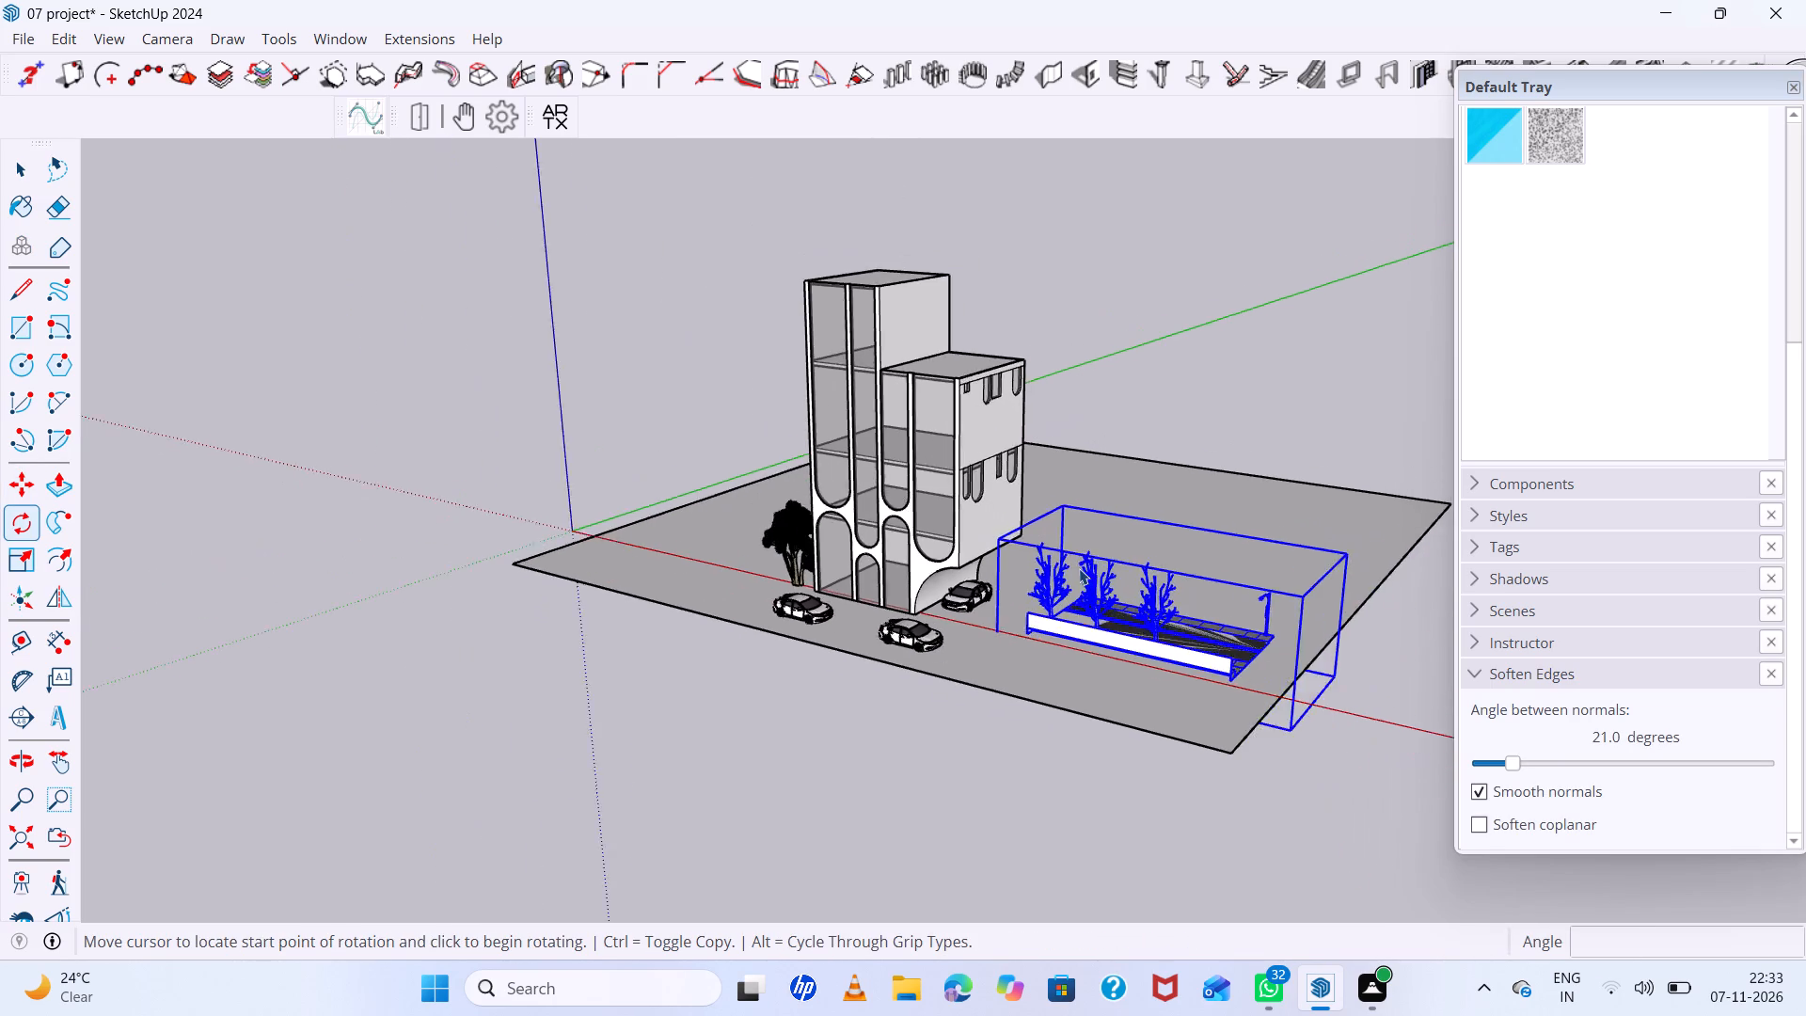
scroll(1080, 567, "down", 6)
middle_click_drag(1221, 641, 1277, 703)
scroll(1268, 657, "up", 12)
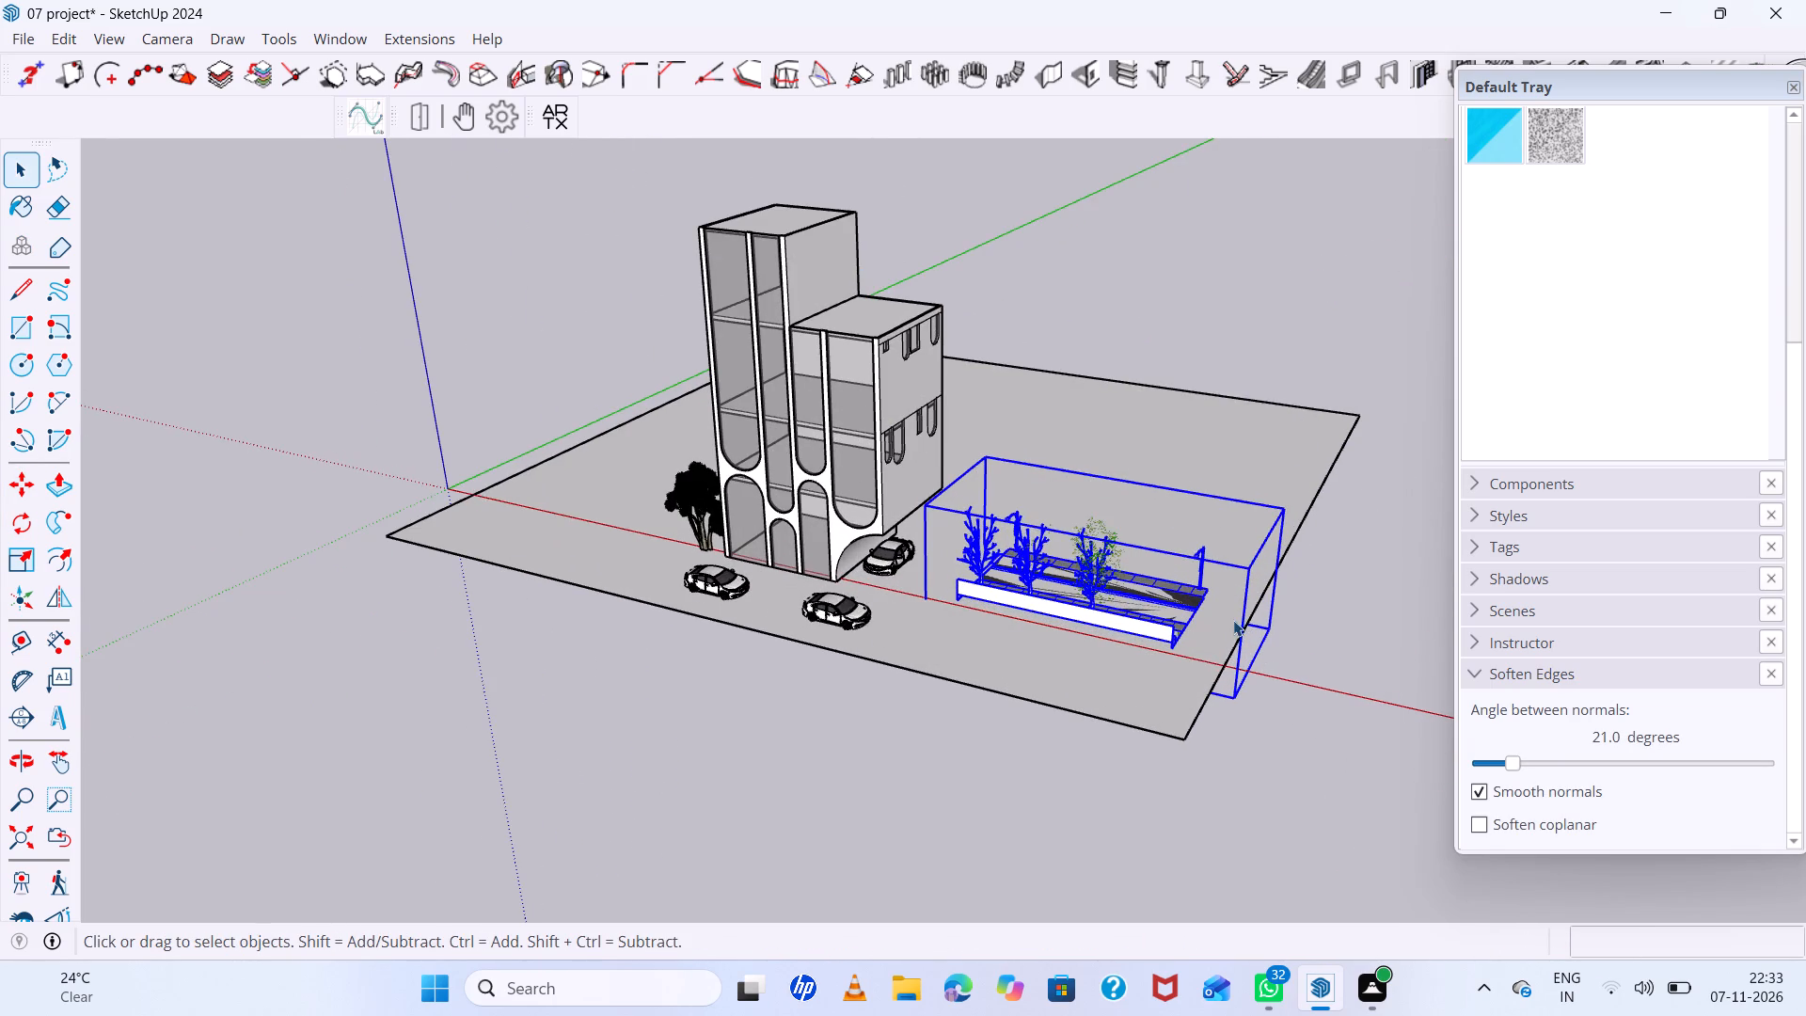
key("m")
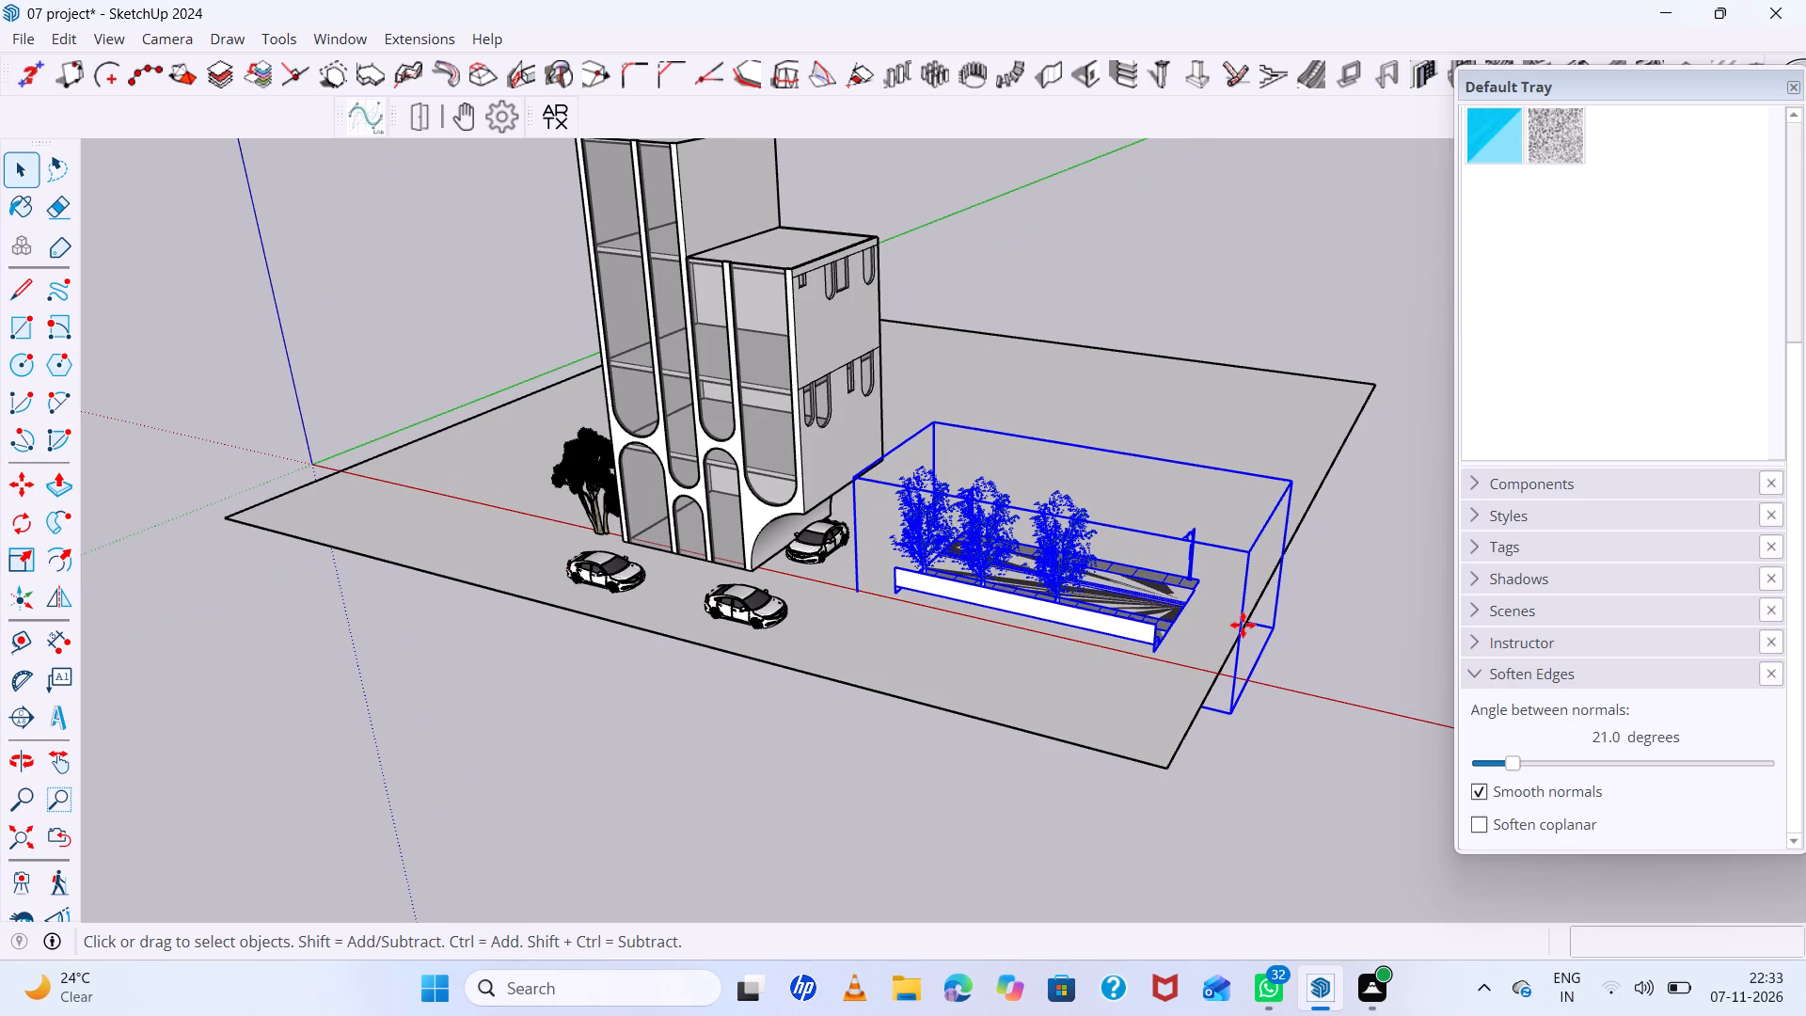
left_click(1243, 625)
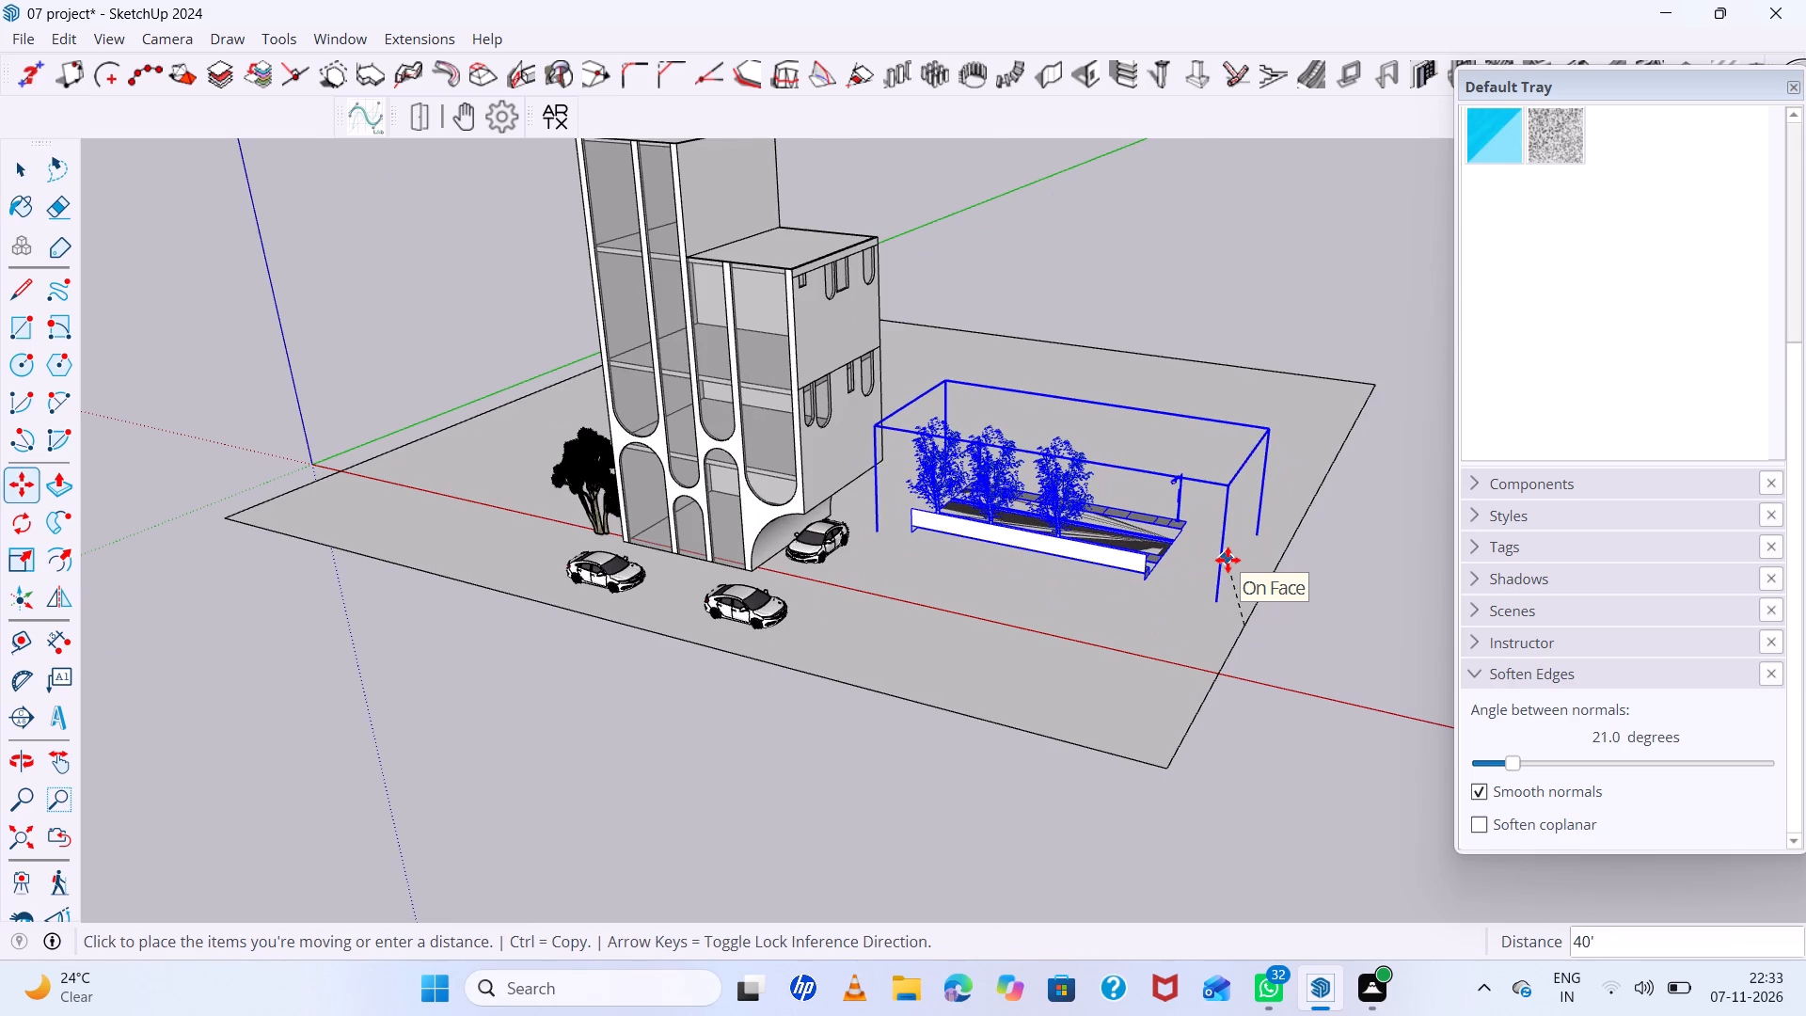
key("Up")
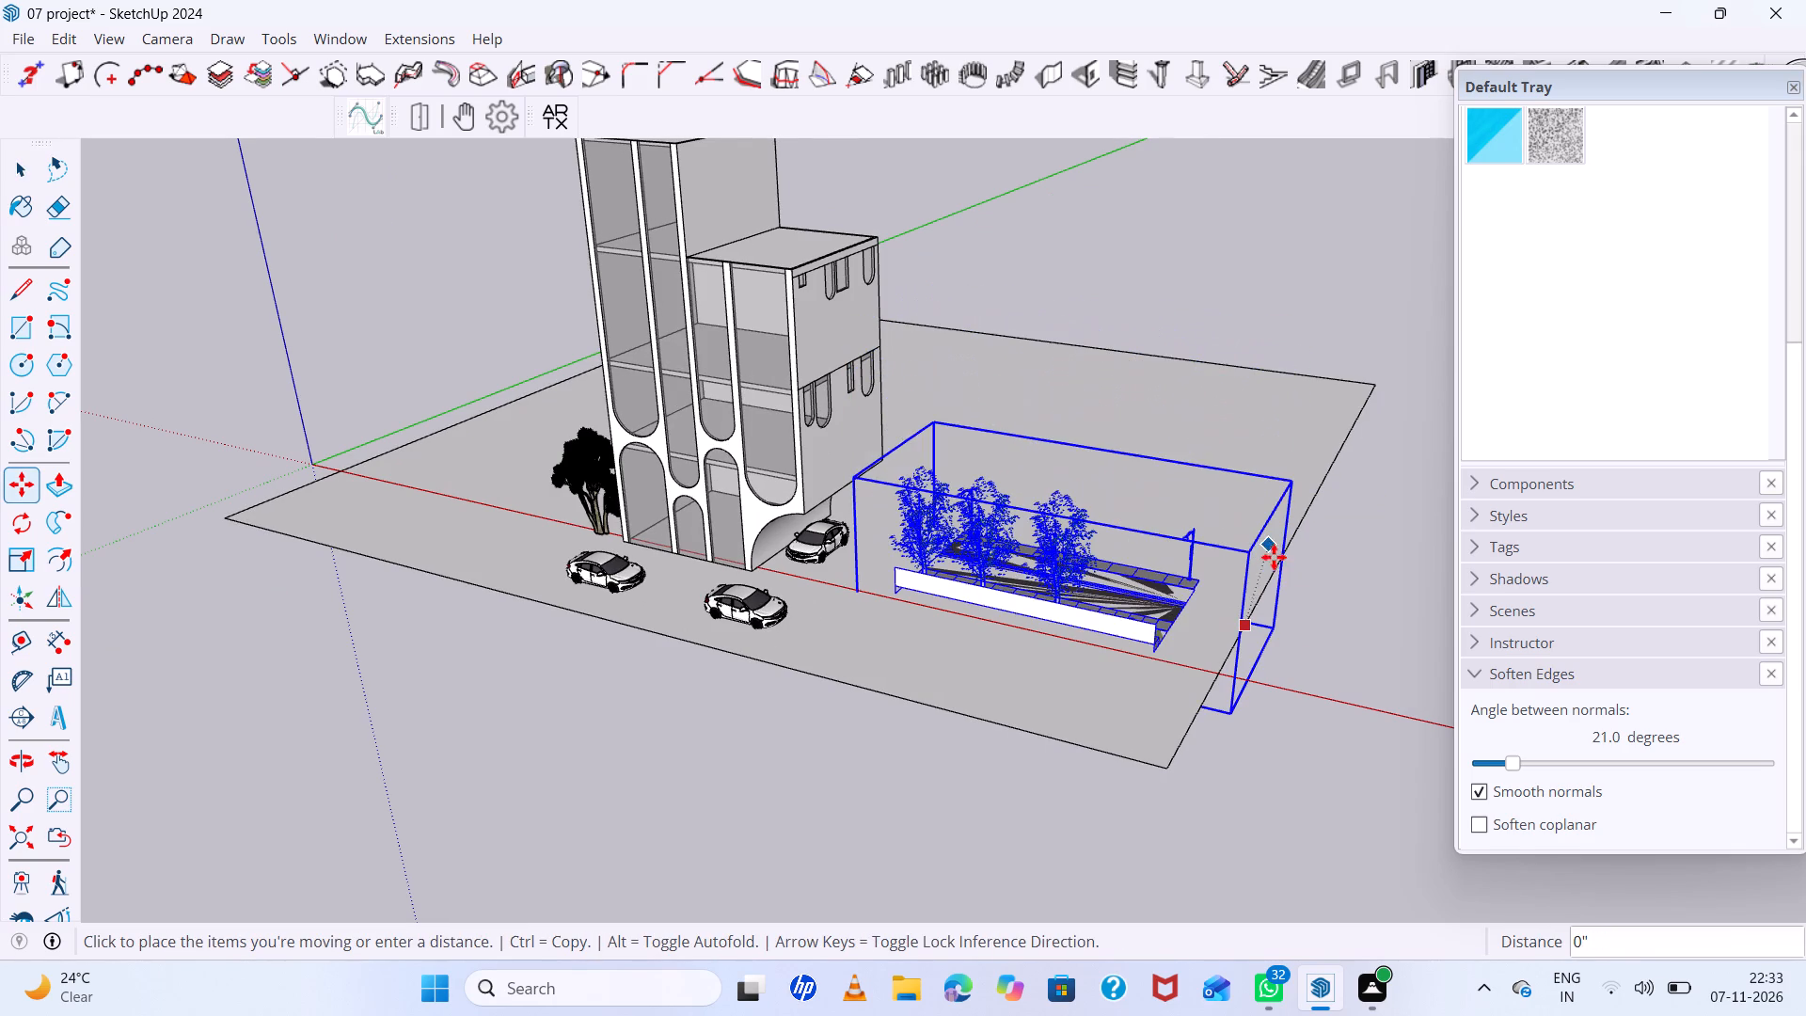
left_click(1259, 530)
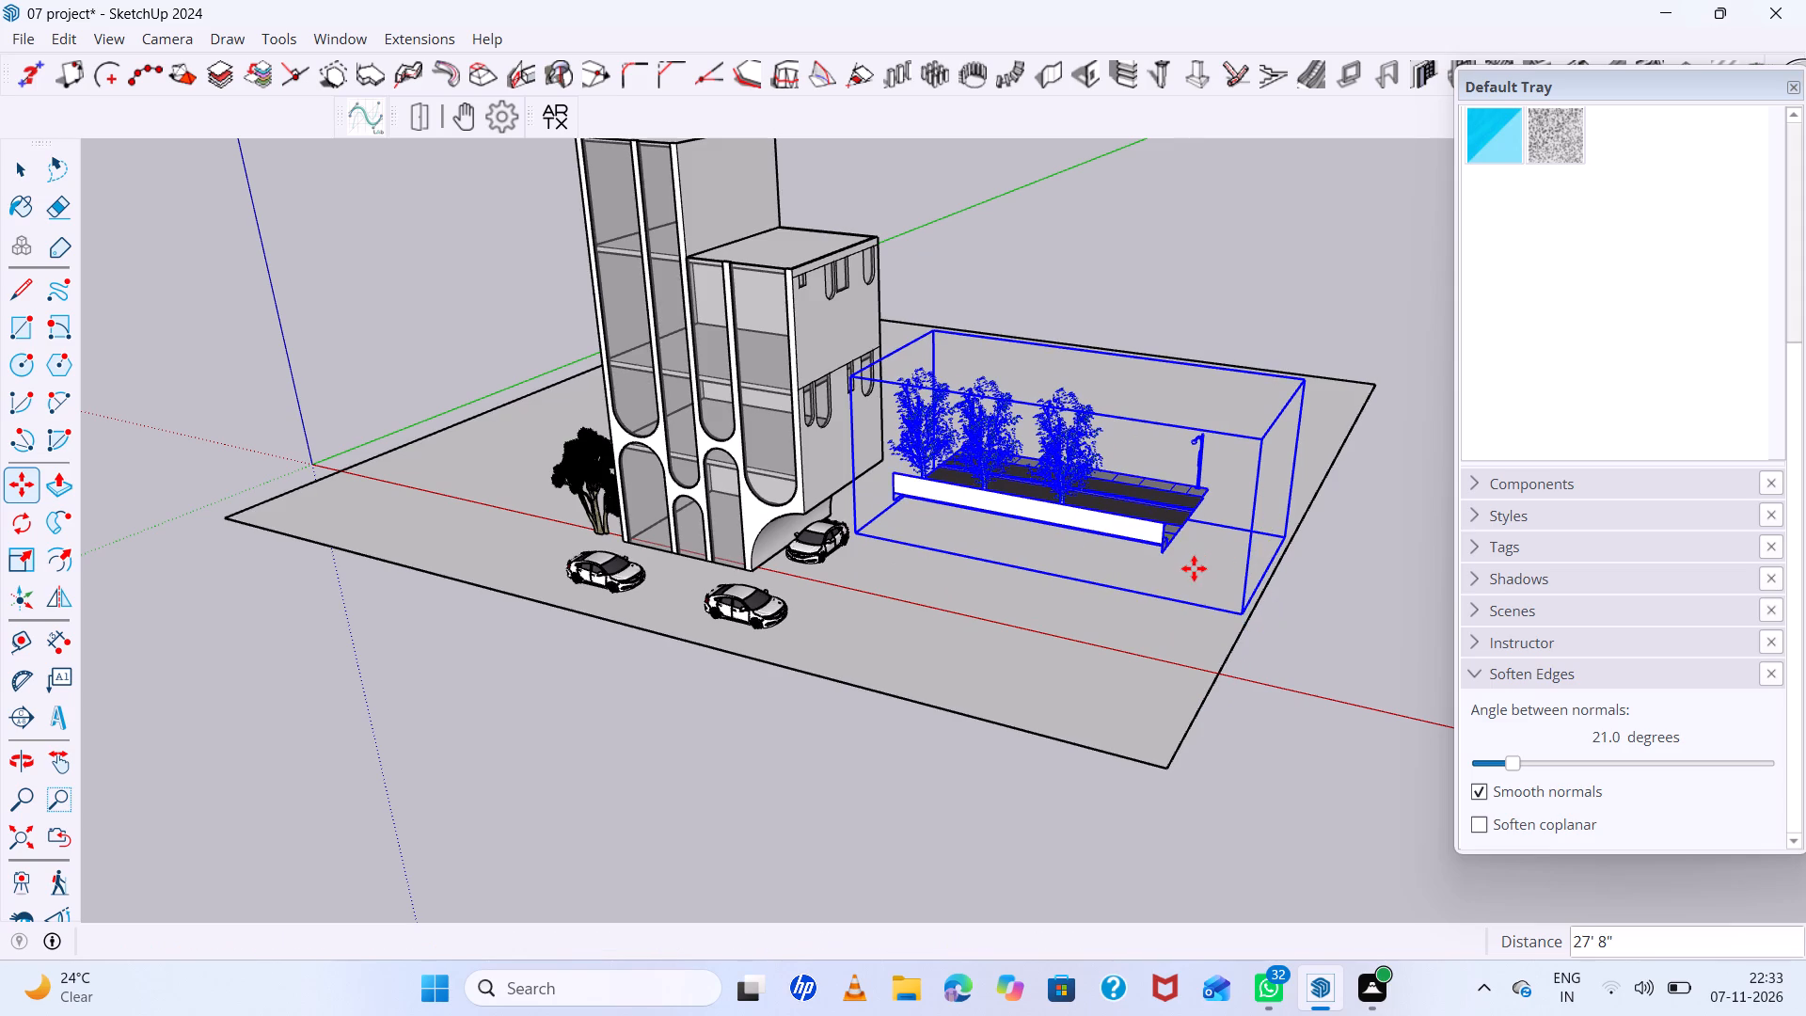
Rotate the road component 90 degrees on the ground plane.
key("q")
left_click(1174, 546)
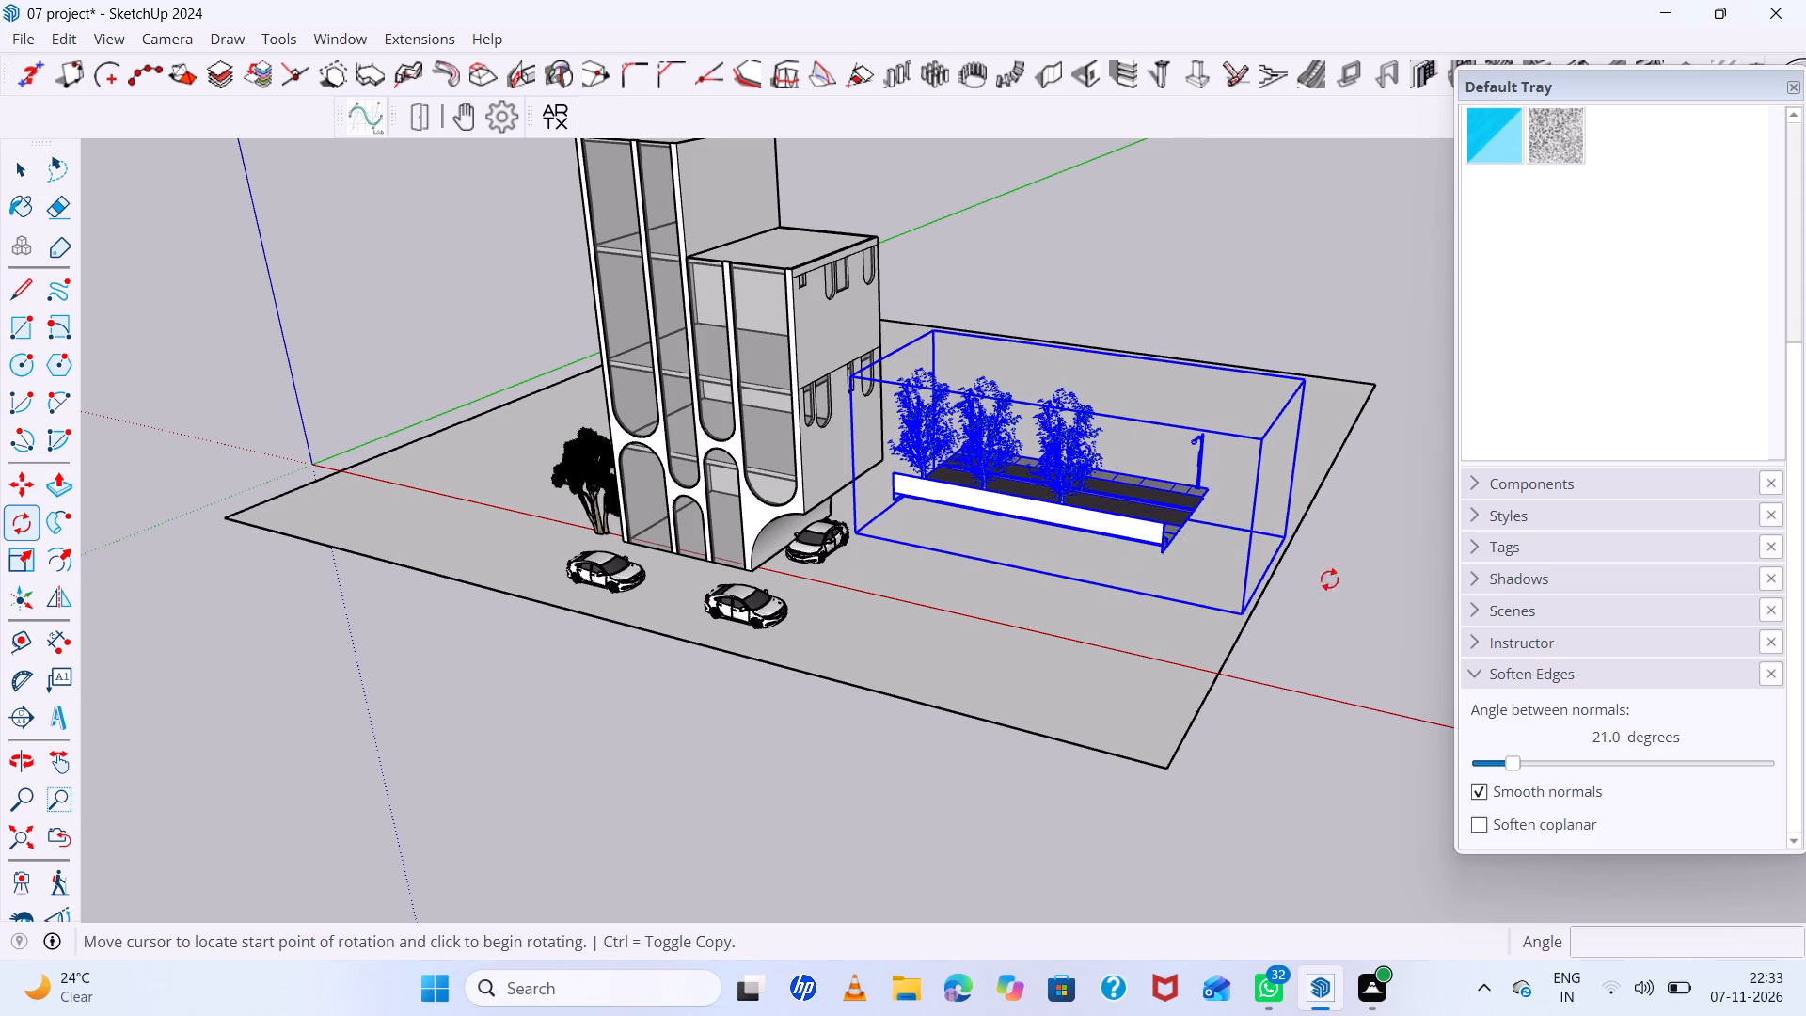
left_click(1373, 580)
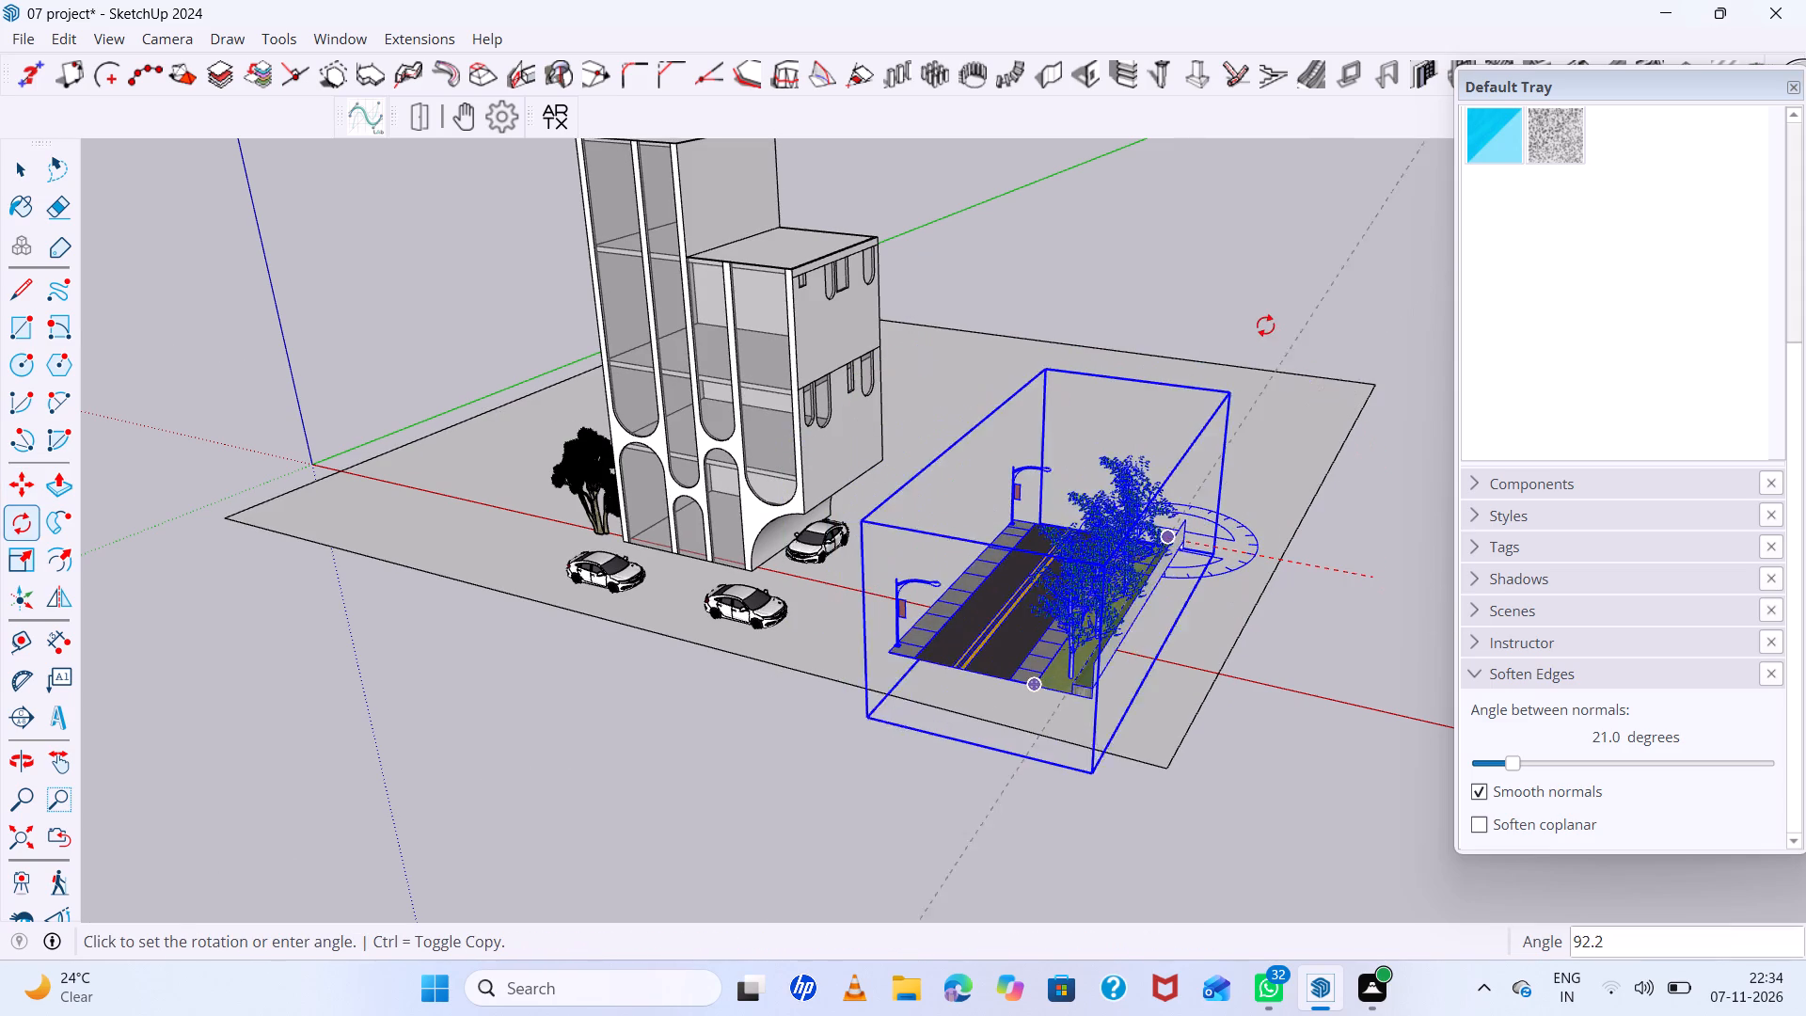
type("90")
key("Return")
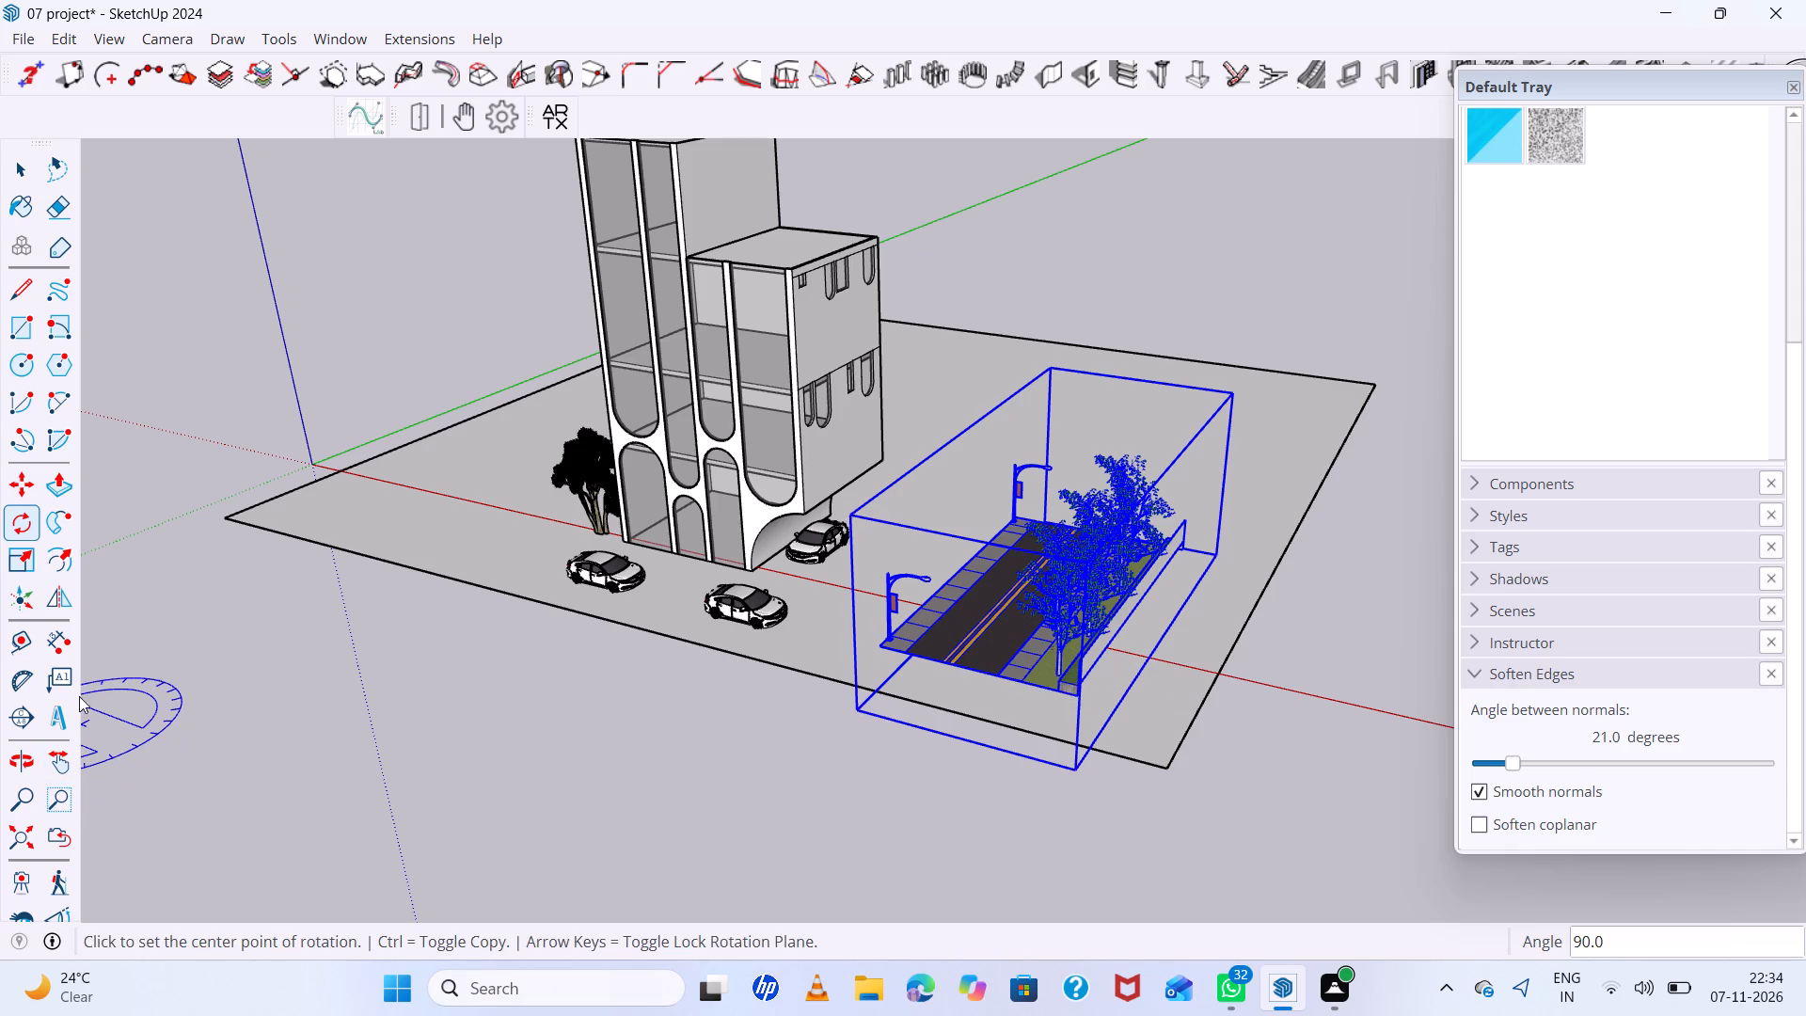
Flip the road component about its green plane, offsetting the mirror plane by about 17' 10".
left_click(67, 599)
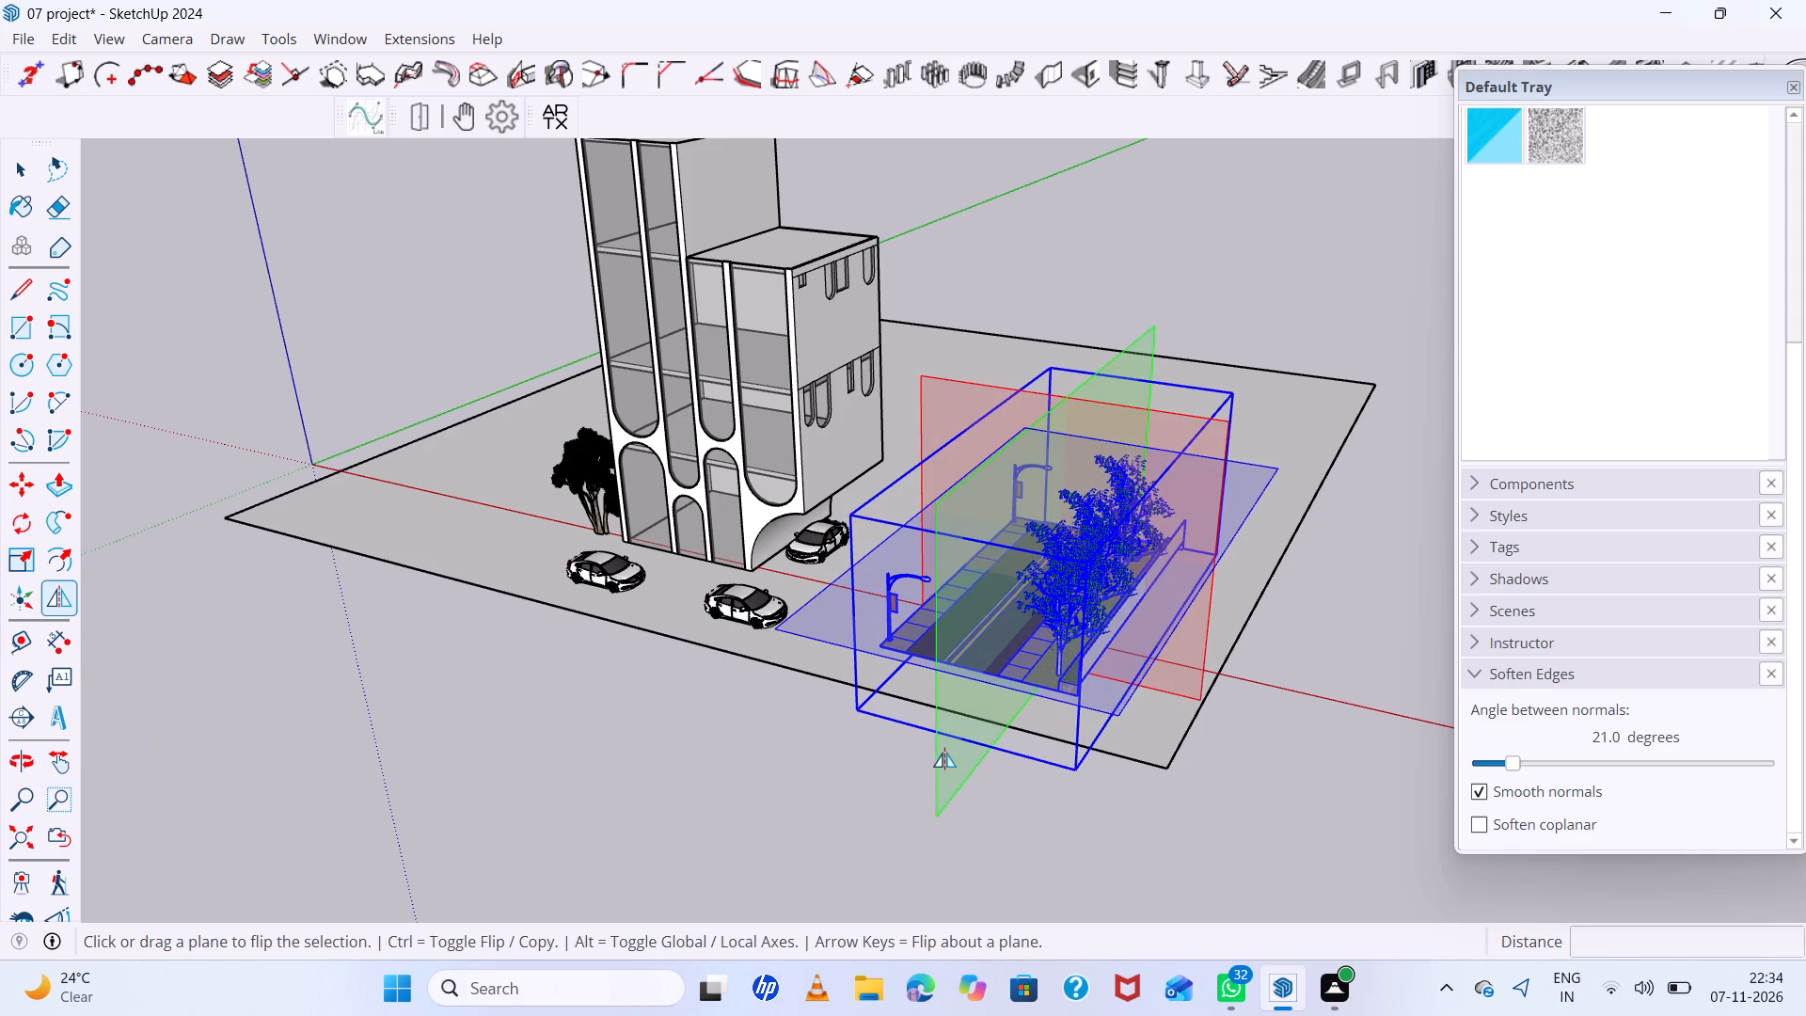
left_click_drag(945, 760, 864, 738)
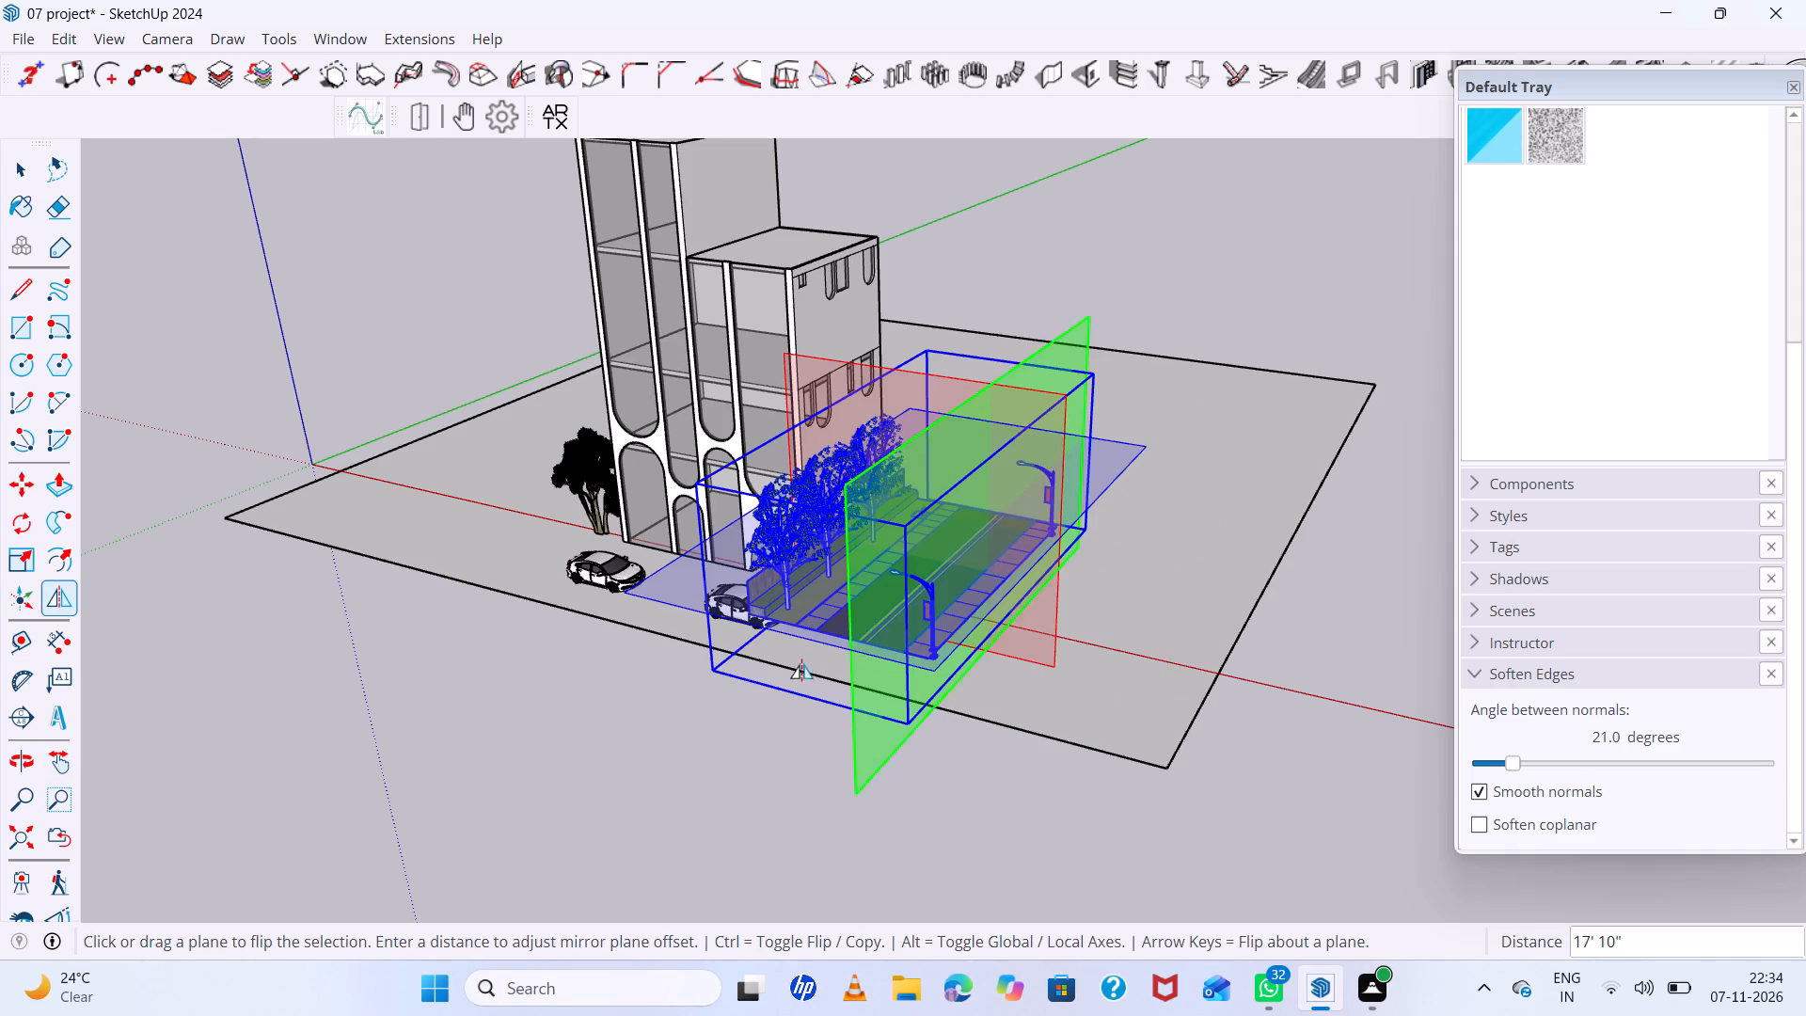
Move the road component by its fence's bottom corner to the foot of the building's curved-arch end, about 11' 1".
key("m")
scroll(697, 581, "up", 15)
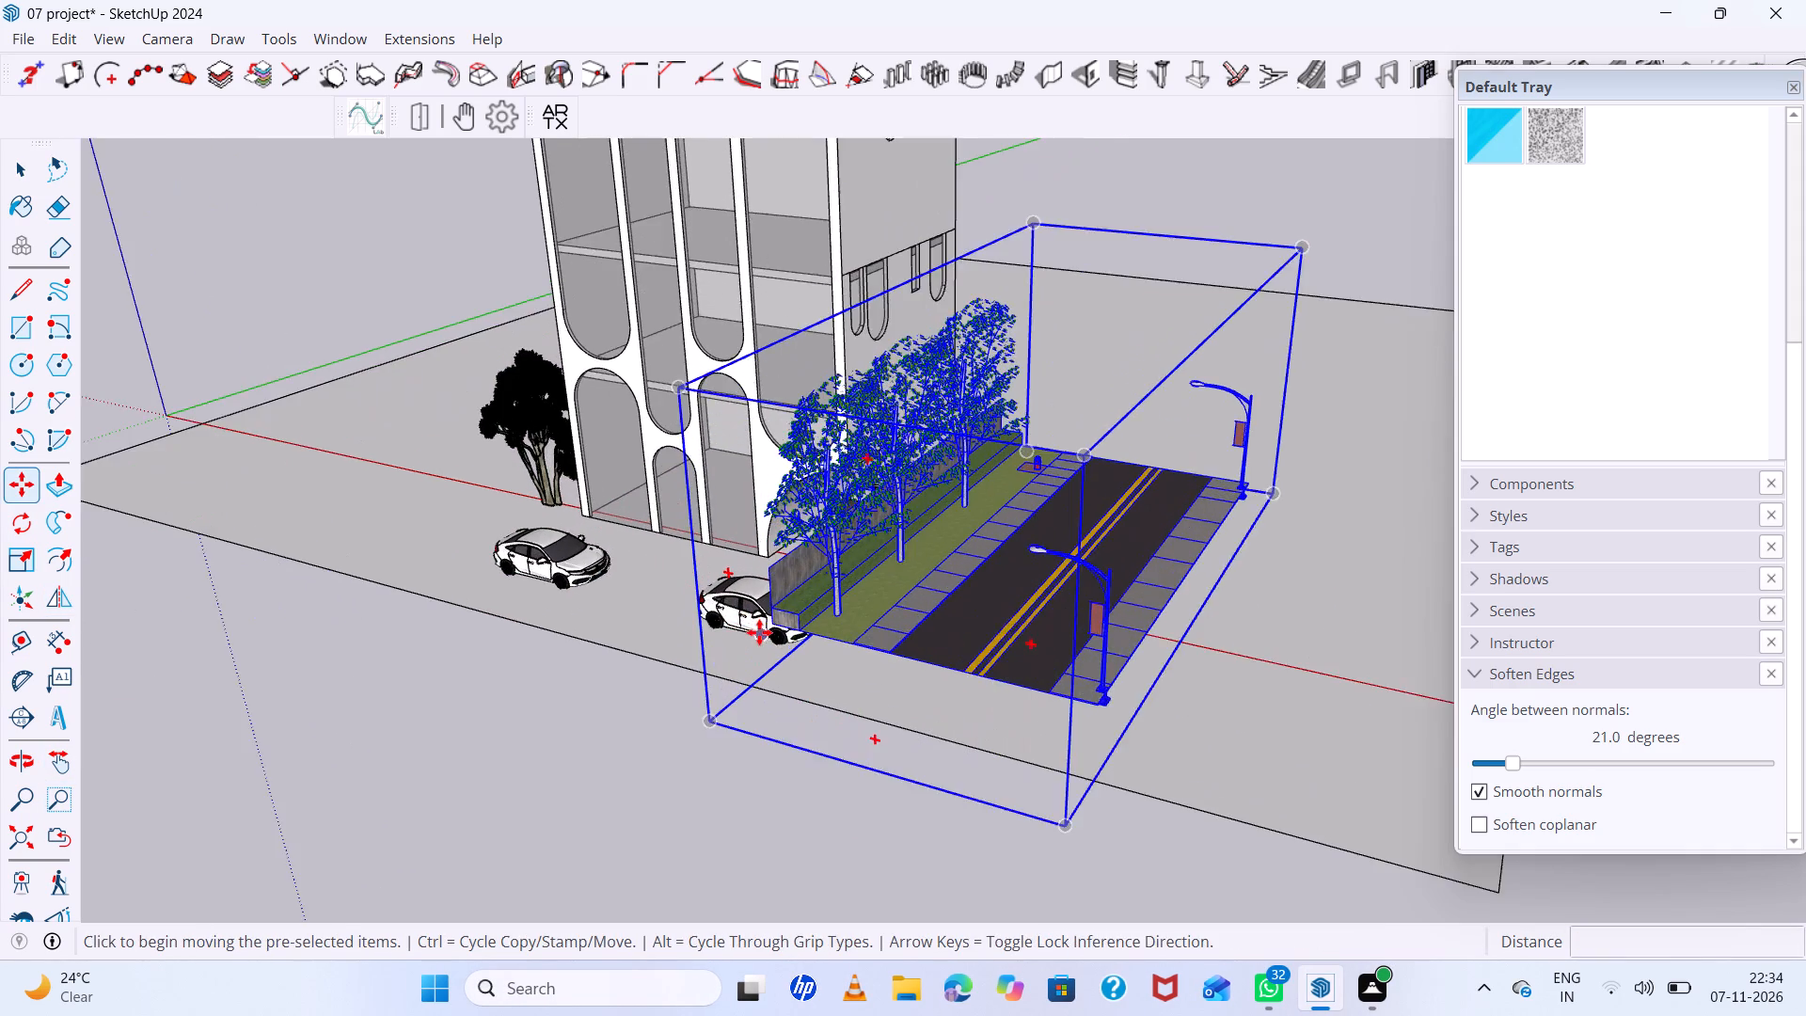
scroll(768, 635, "up", 4)
left_click(776, 620)
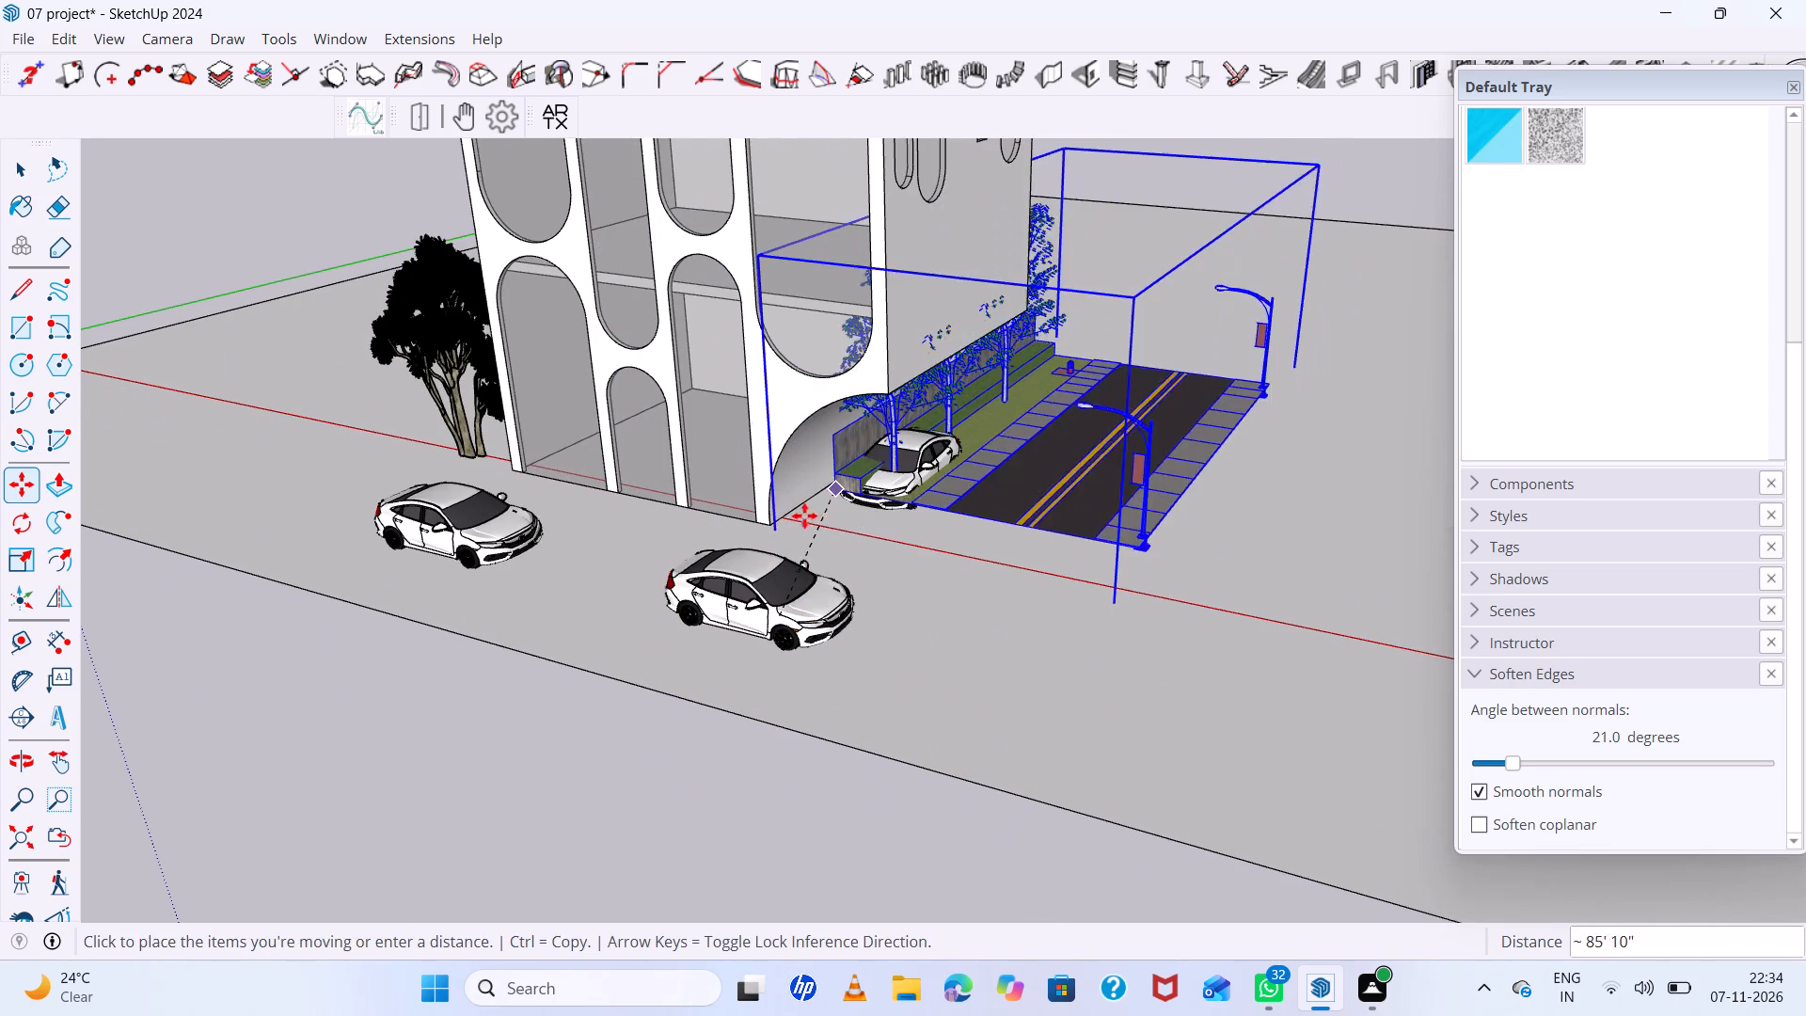
scroll(773, 528, "up", 5)
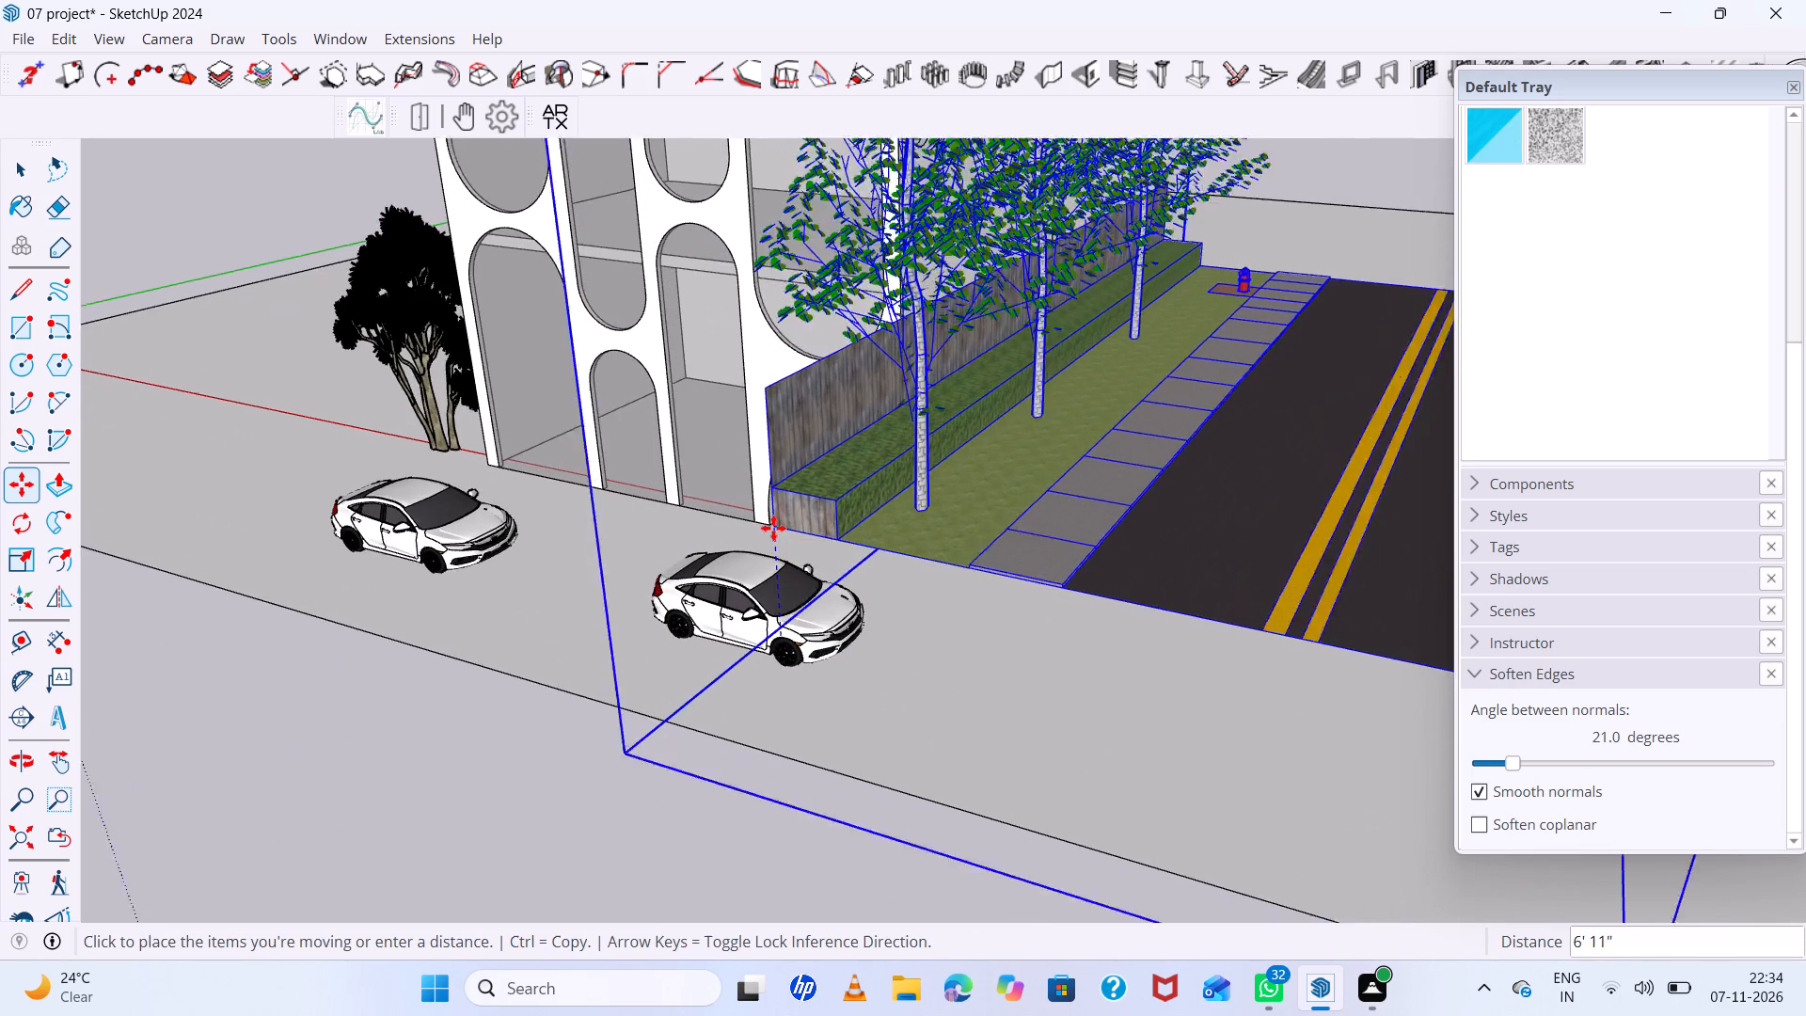
scroll(773, 528, "up", 7)
middle_click_drag(776, 526, 965, 396)
scroll(686, 584, "up", 5)
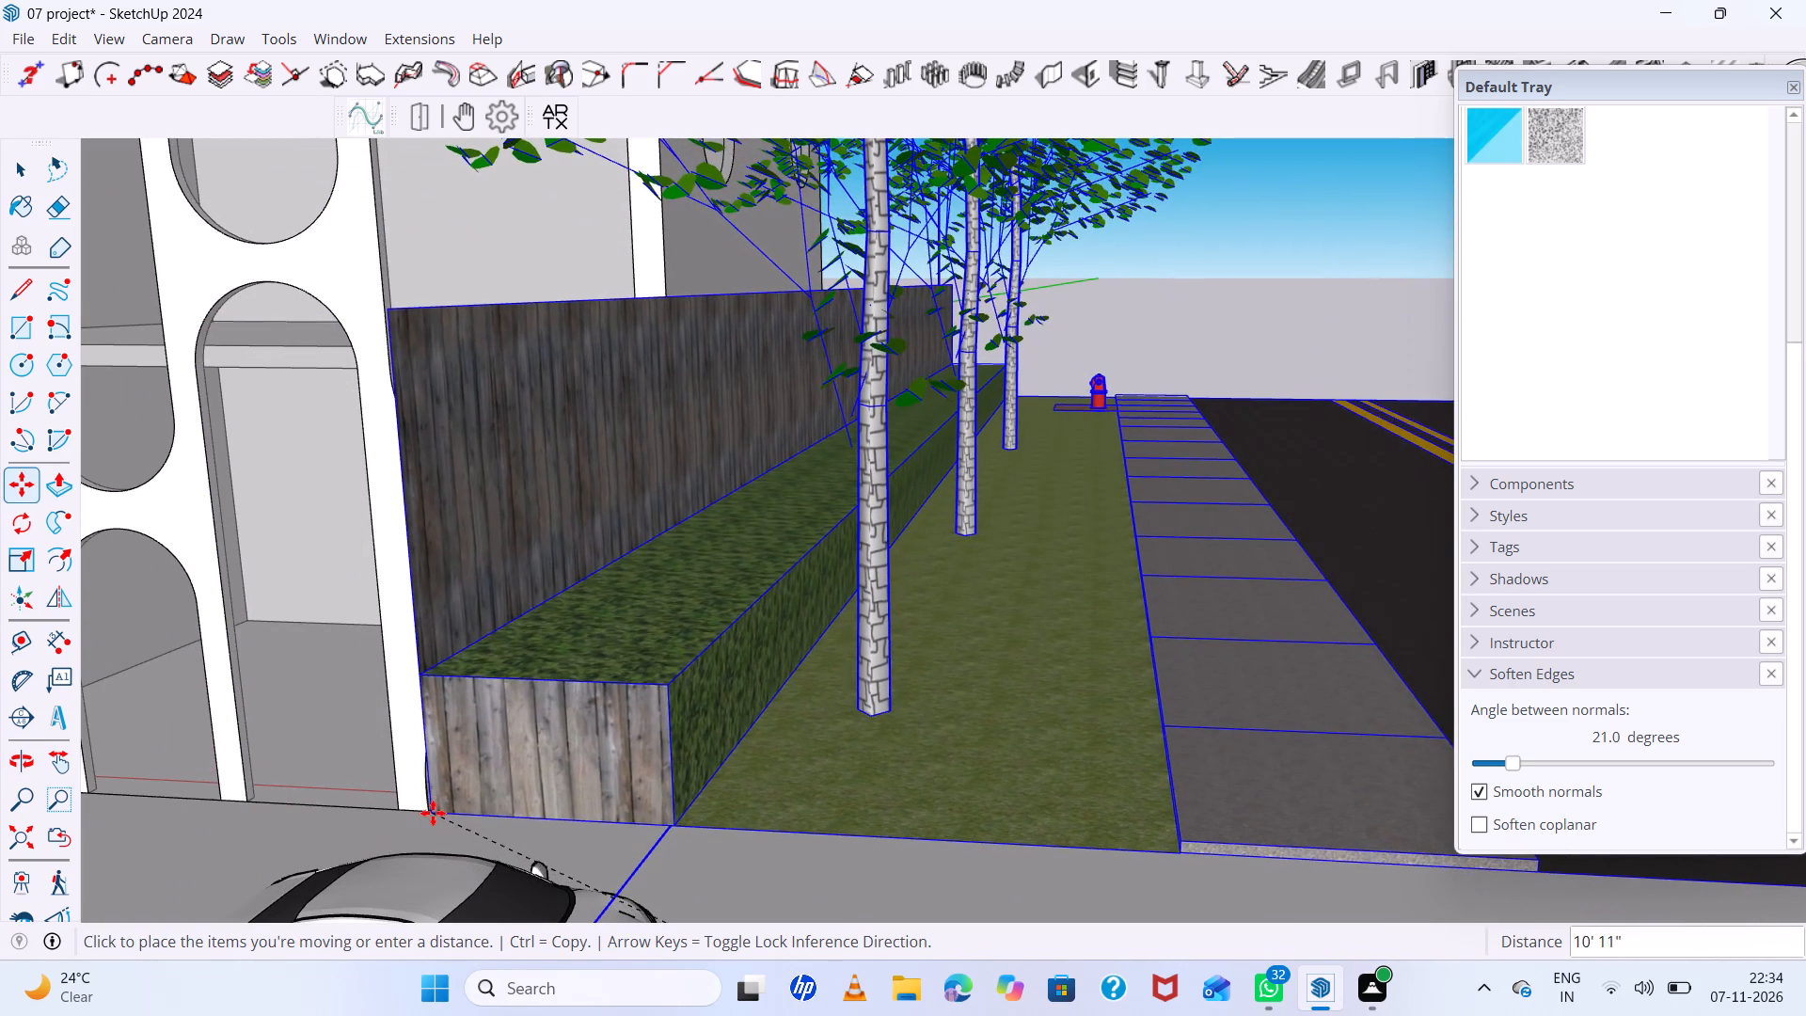
left_click(427, 810)
Move the road component by its fence's bottom corner about 72' 9" to the base of the curved arch.
scroll(483, 820, "down", 6)
middle_click_drag(536, 783, 870, 642)
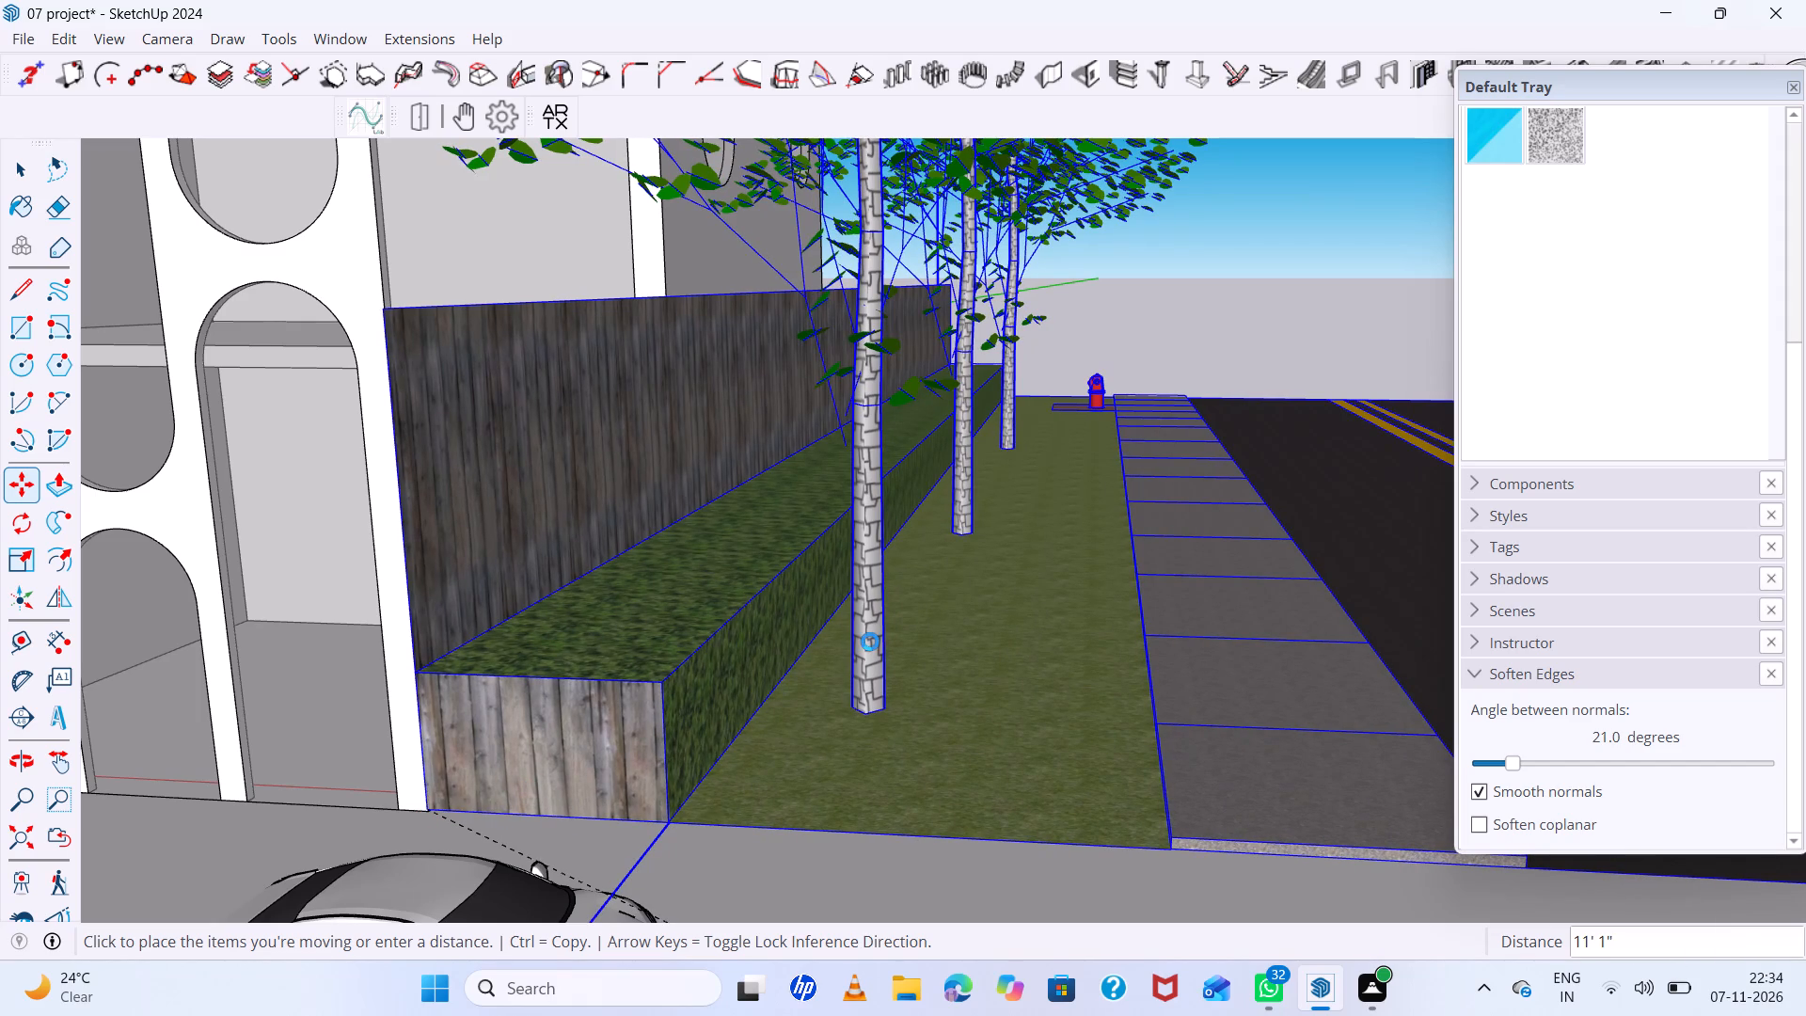
middle_click_drag(870, 642, 910, 638)
scroll(920, 616, "down", 6)
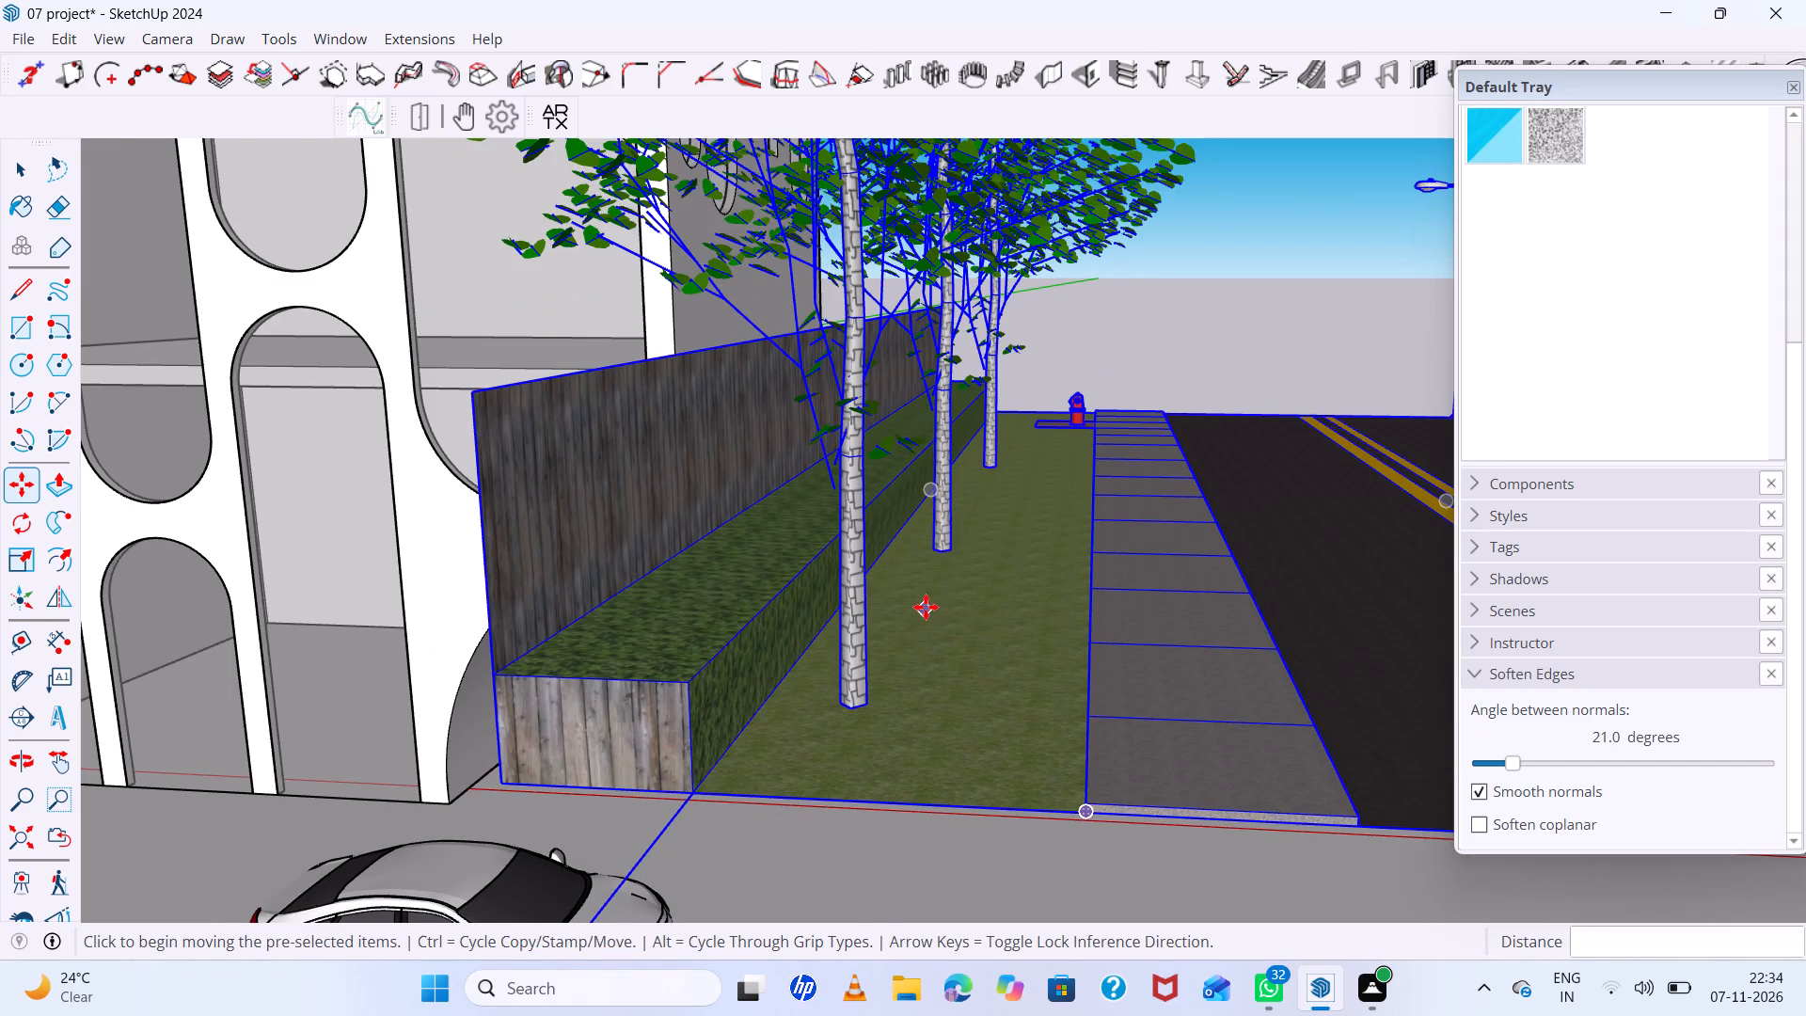
scroll(929, 597, "down", 13)
middle_click_drag(879, 604, 1252, 546)
scroll(893, 520, "down", 2)
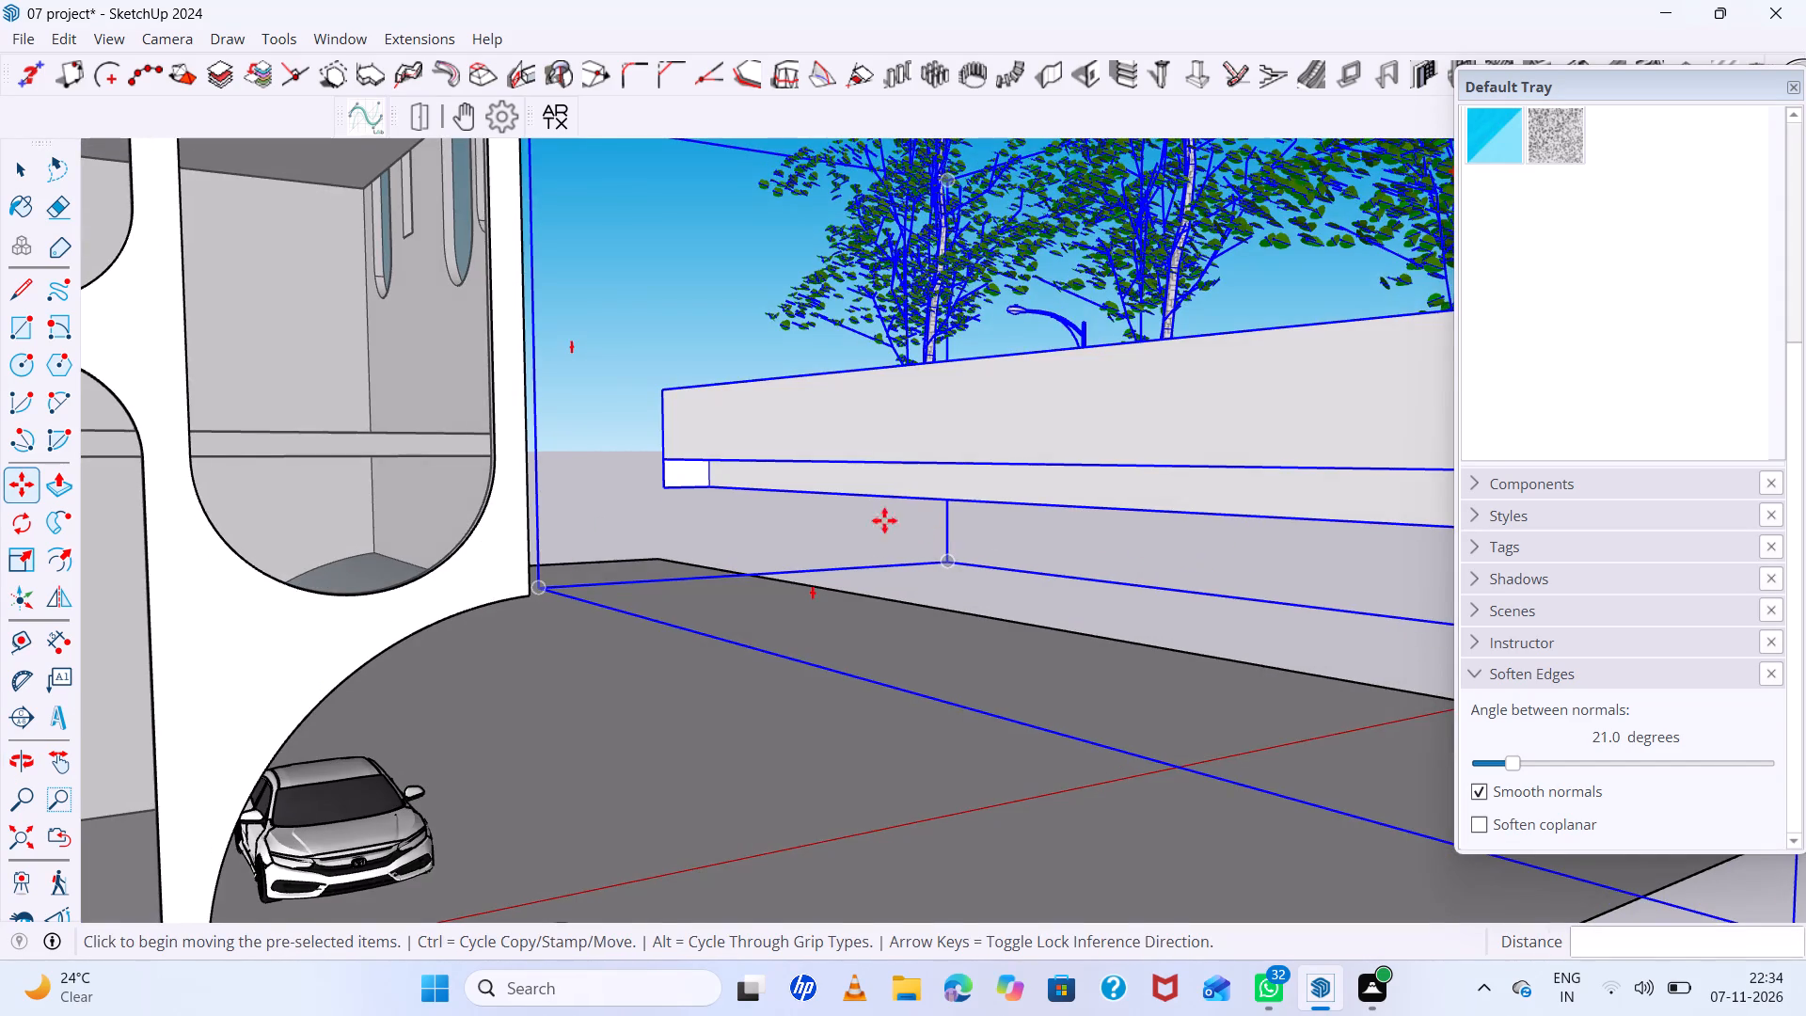
scroll(884, 520, "down", 11)
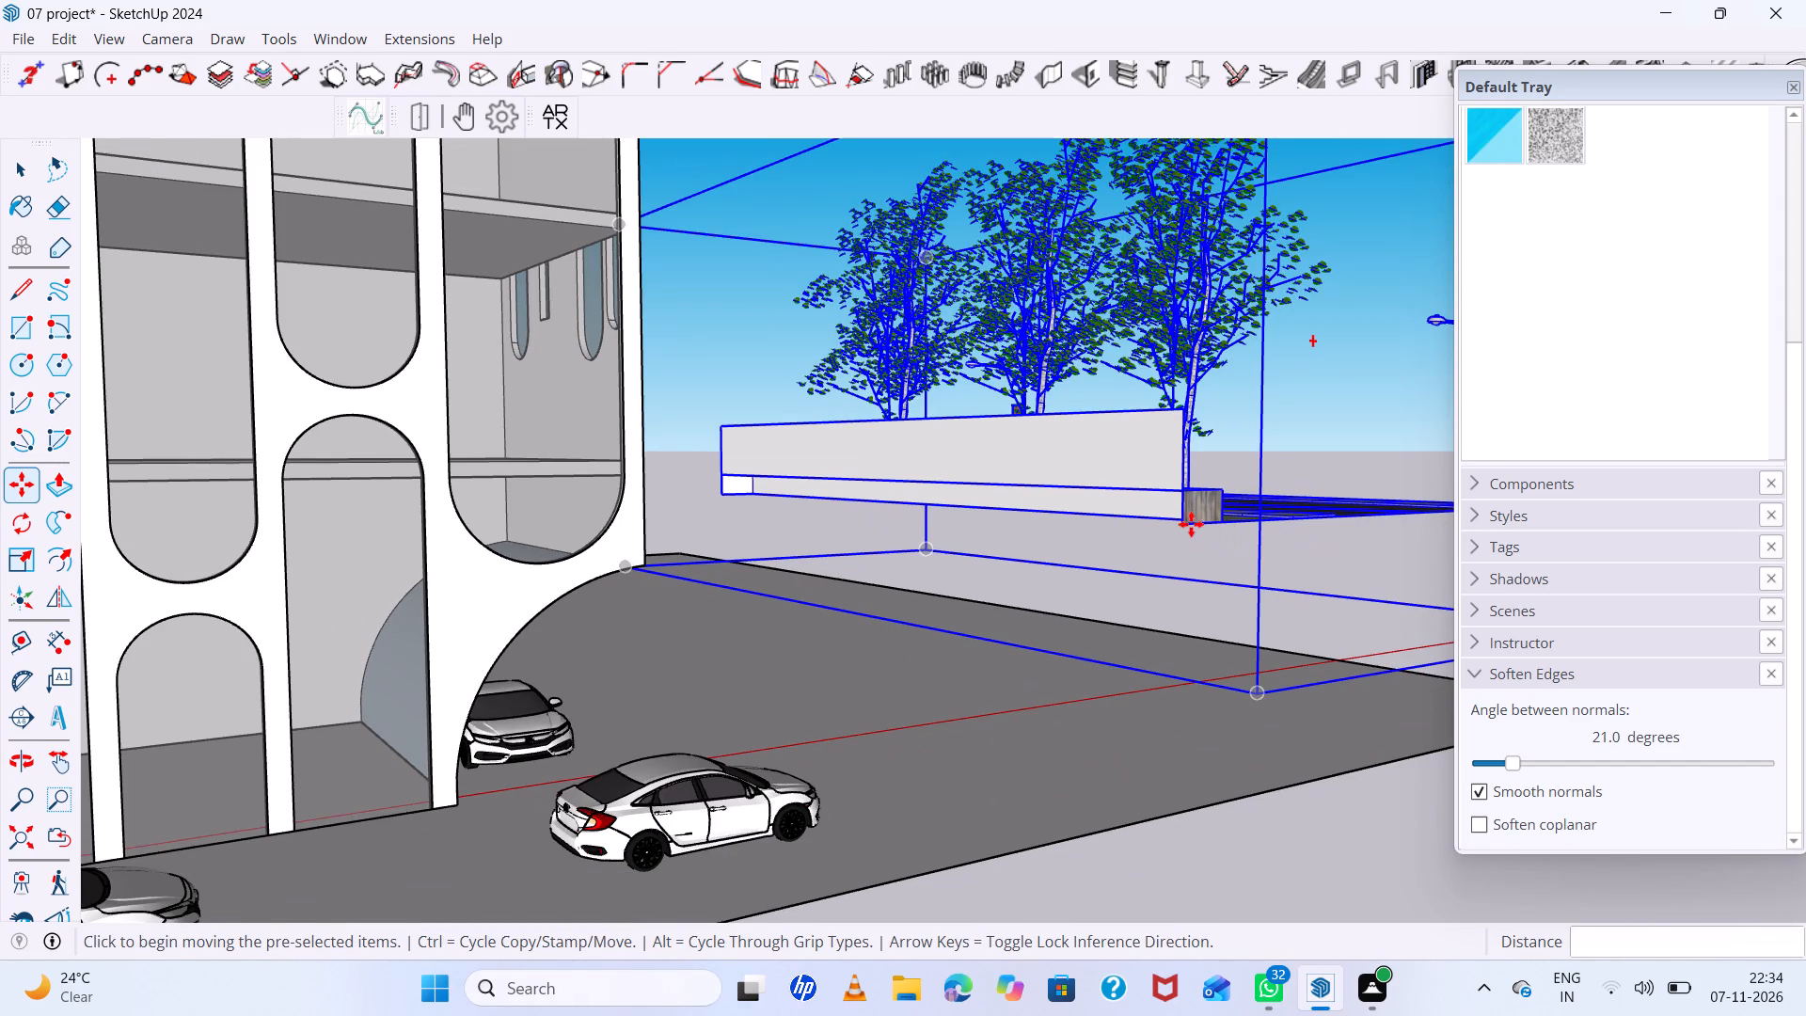
left_click(1186, 521)
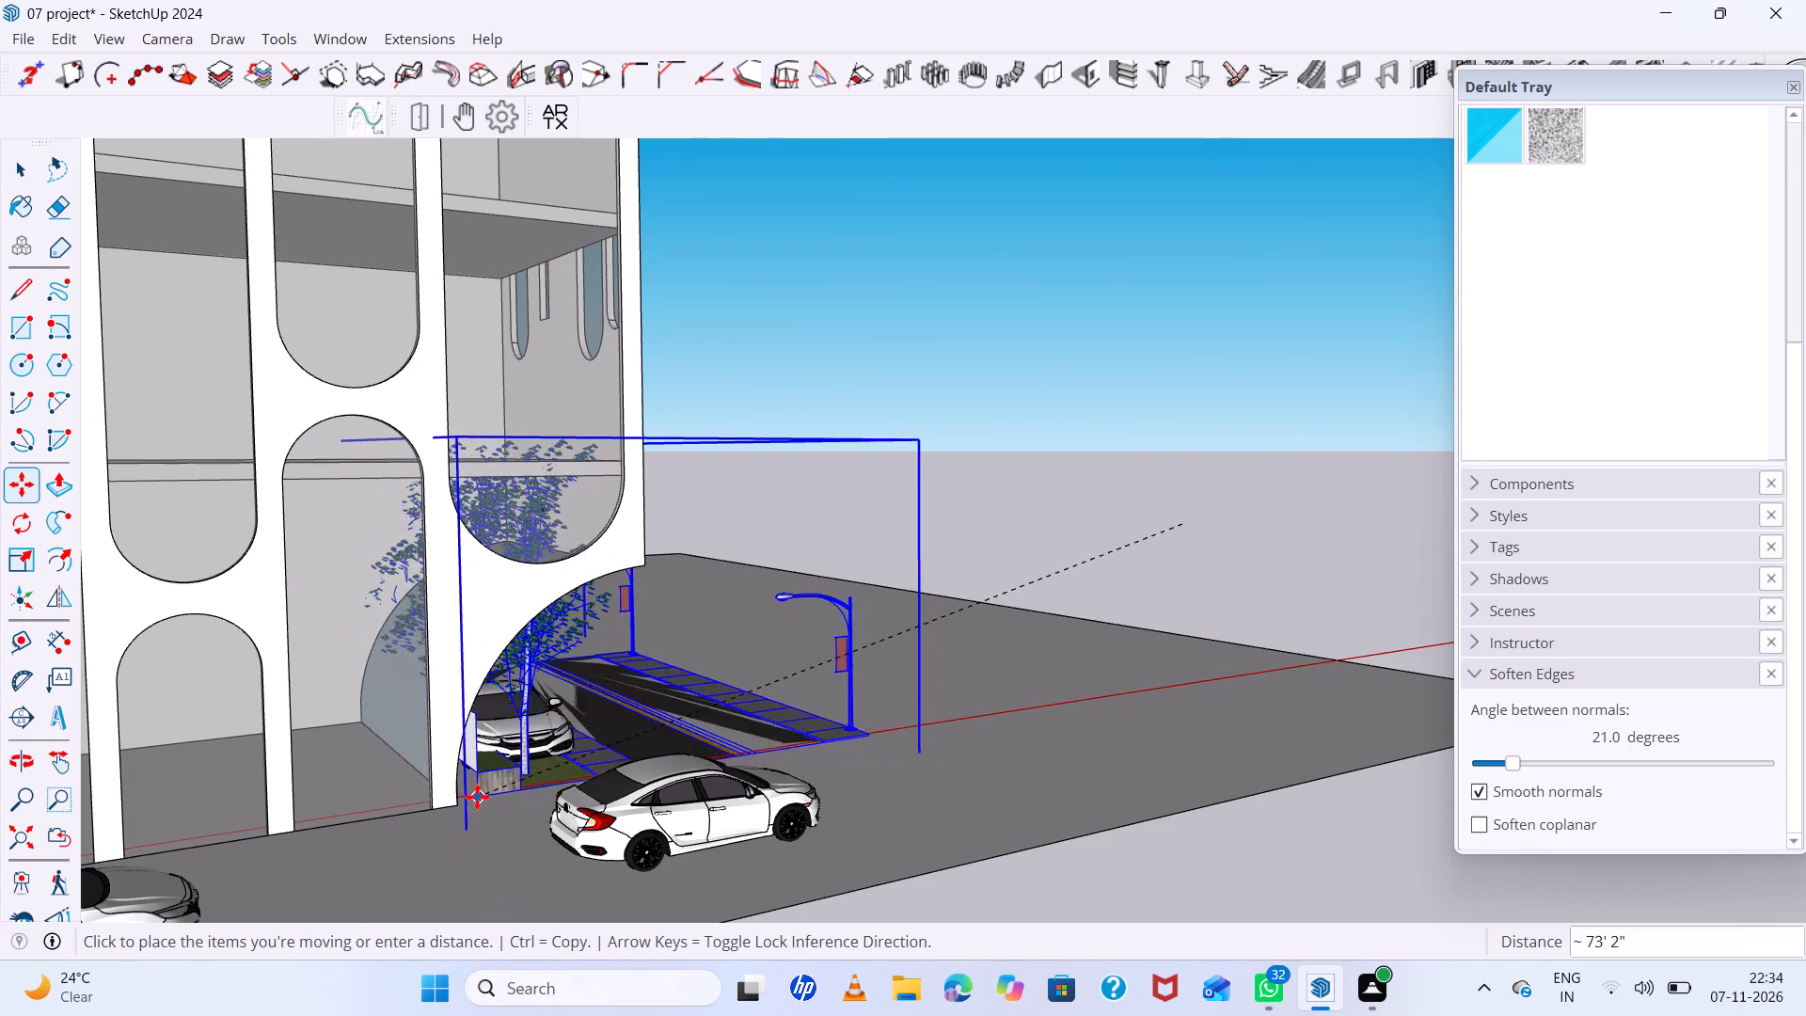
left_click(465, 802)
Scale the road component's height along the blue axis to about 0.71.
scroll(641, 741, "down", 10)
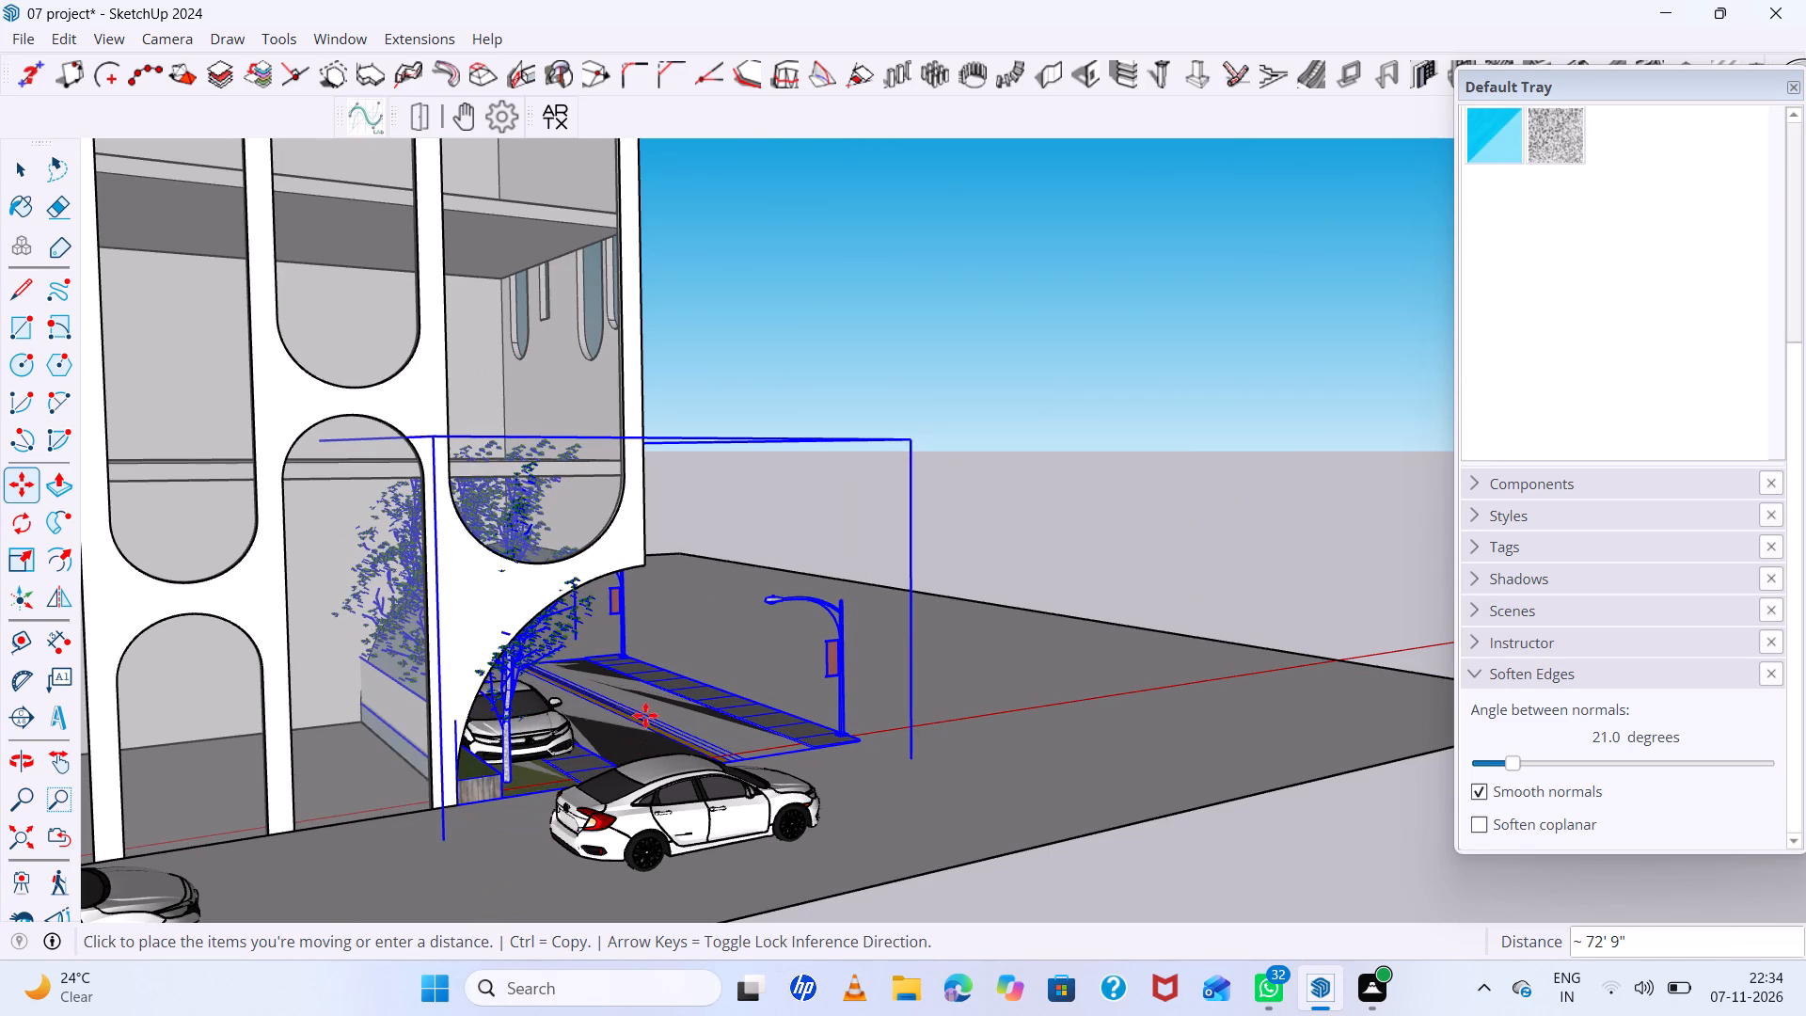
scroll(645, 715, "down", 2)
middle_click_drag(861, 707, 515, 710)
scroll(849, 603, "up", 3)
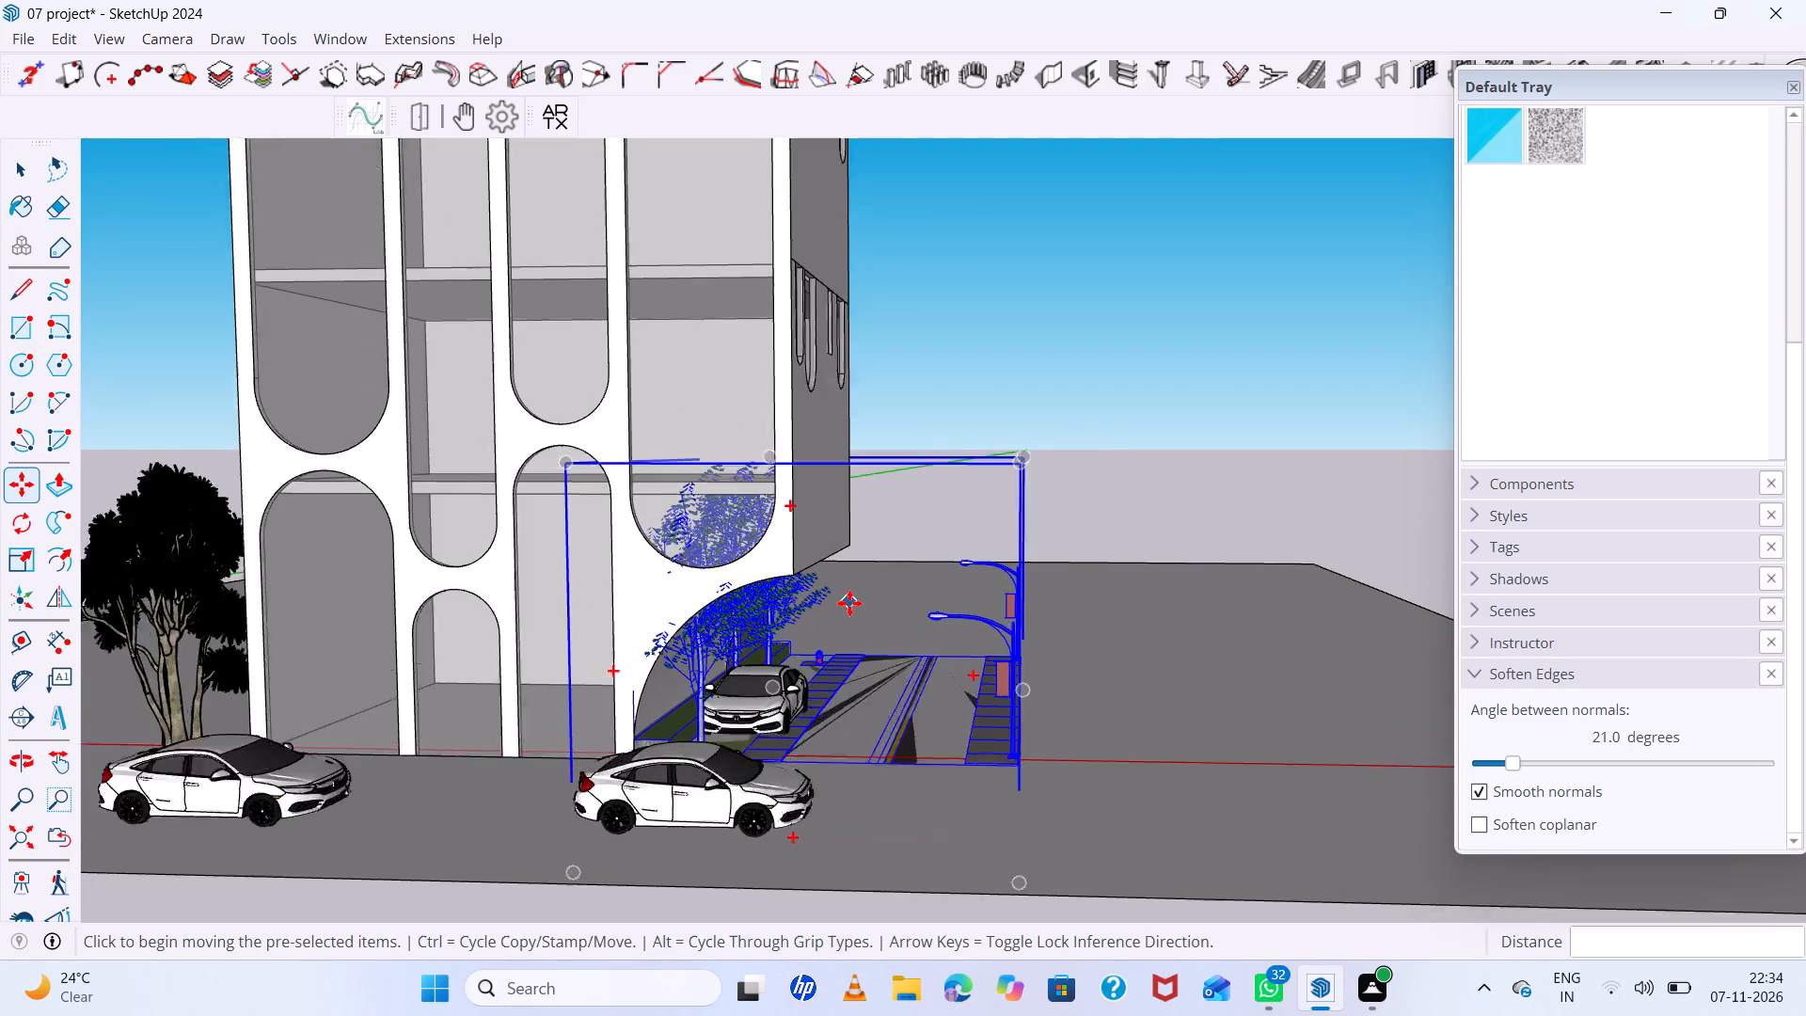
key("s")
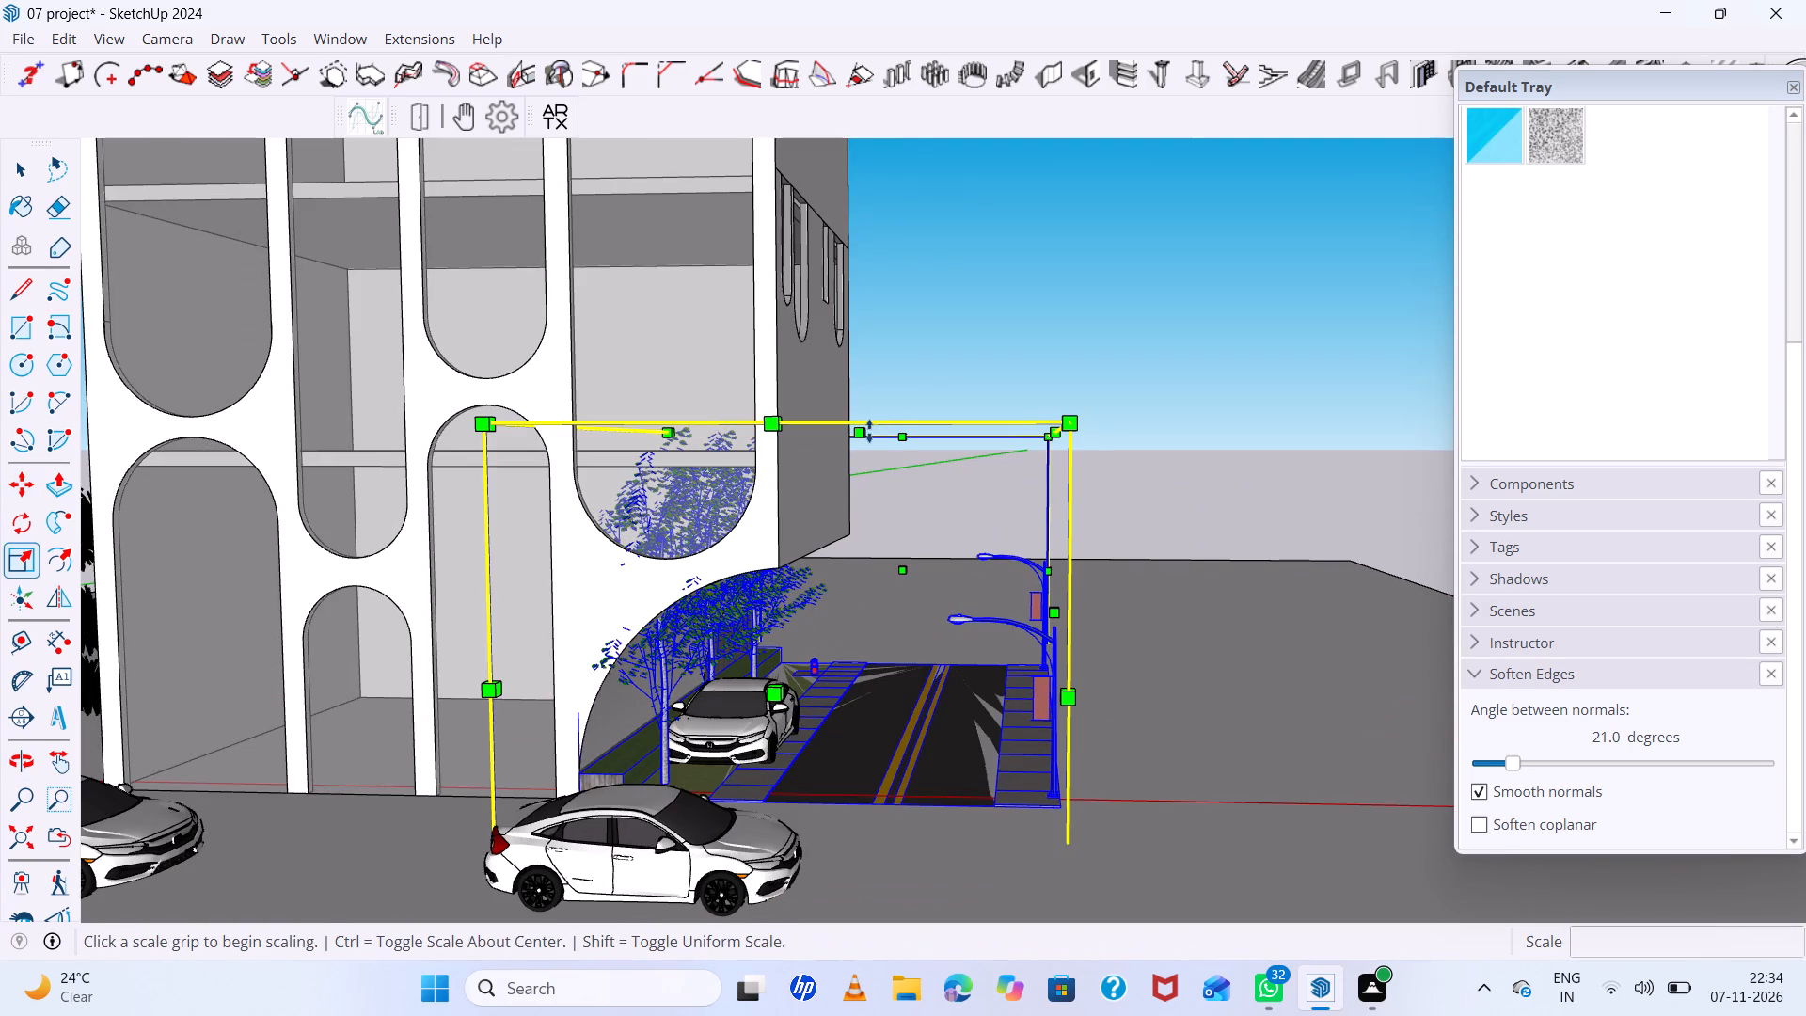
left_click(859, 434)
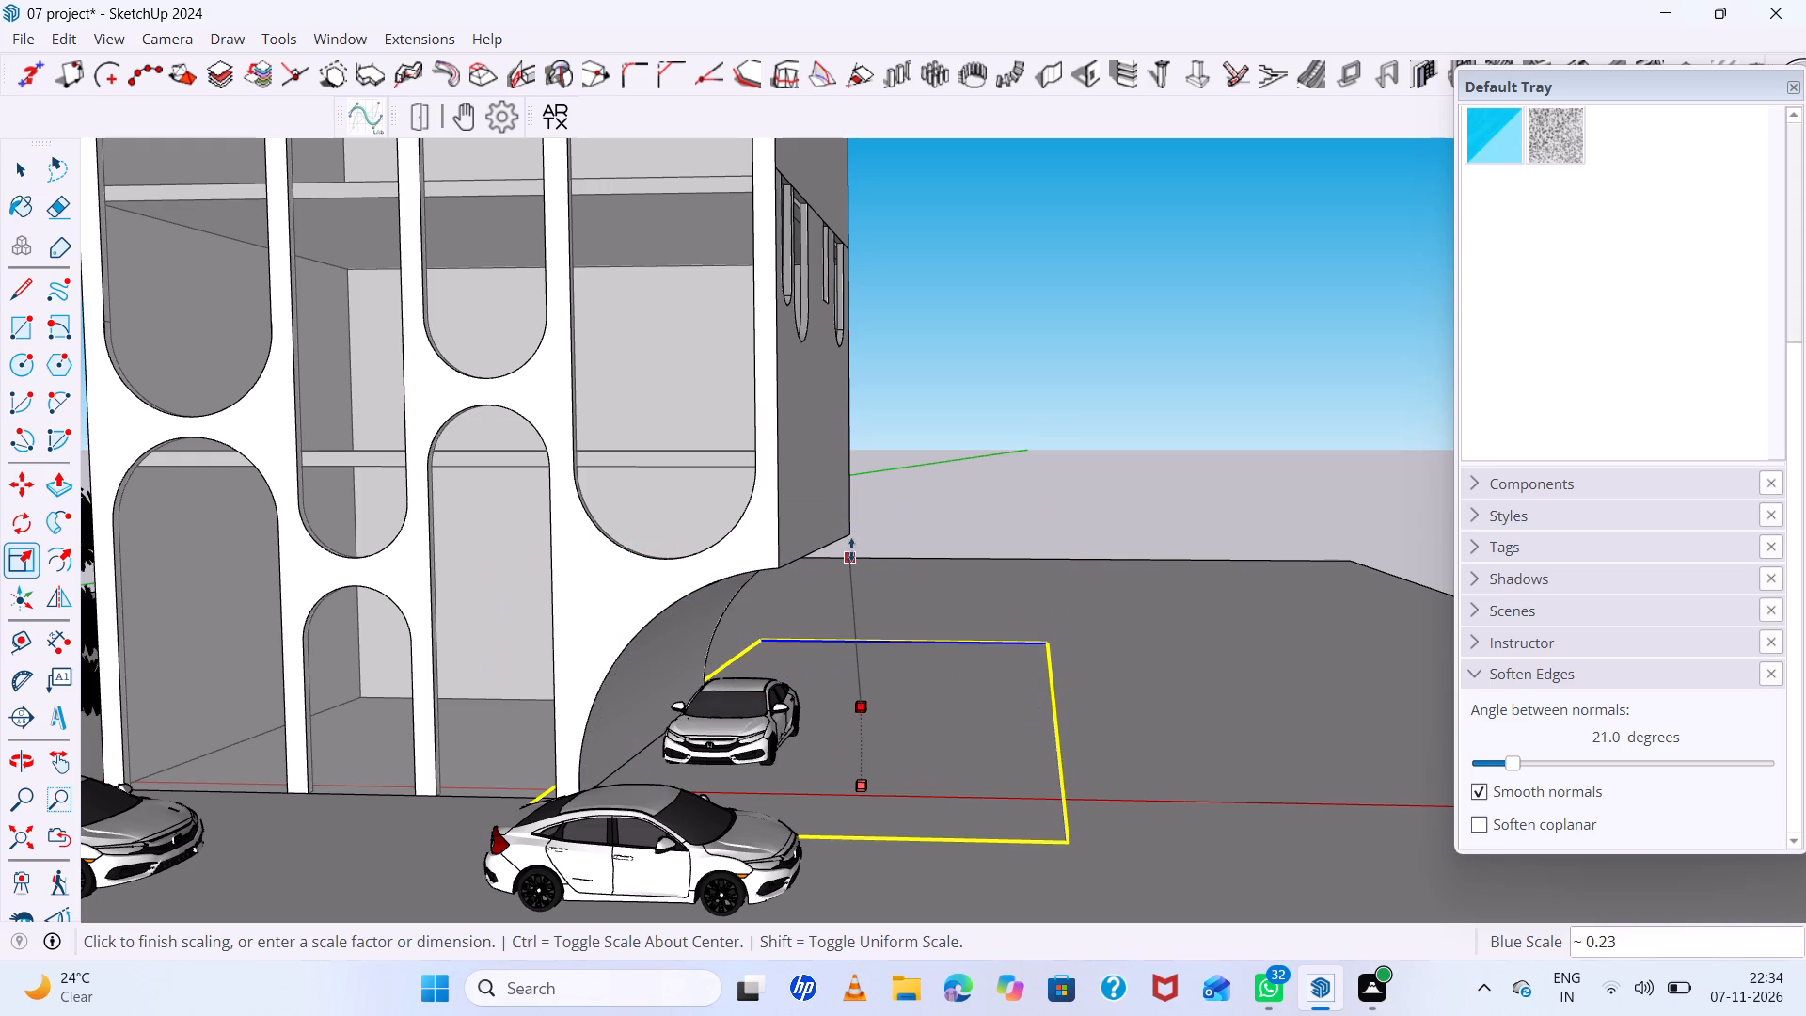
left_click(853, 528)
Scale the whole road component uniformly to about 0.59 from its bottom corner.
scroll(876, 526, "down", 5)
middle_click_drag(1022, 646, 952, 557)
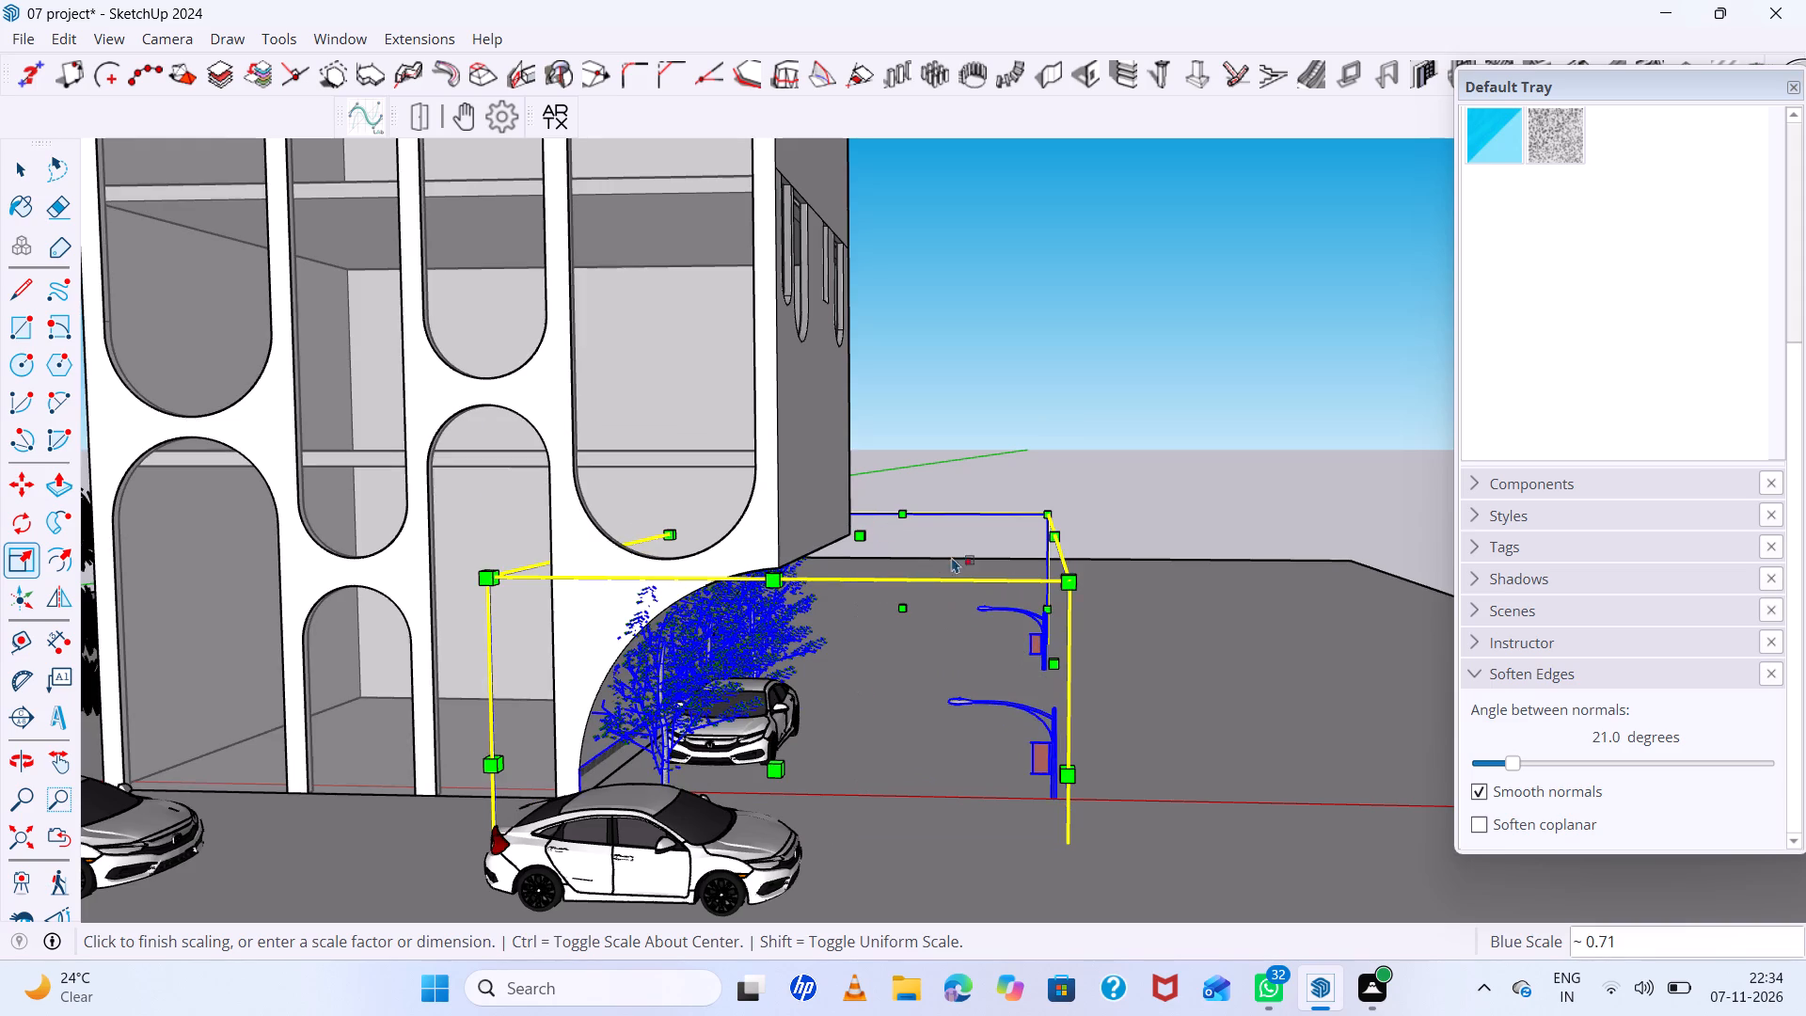
middle_click_drag(952, 557, 876, 495)
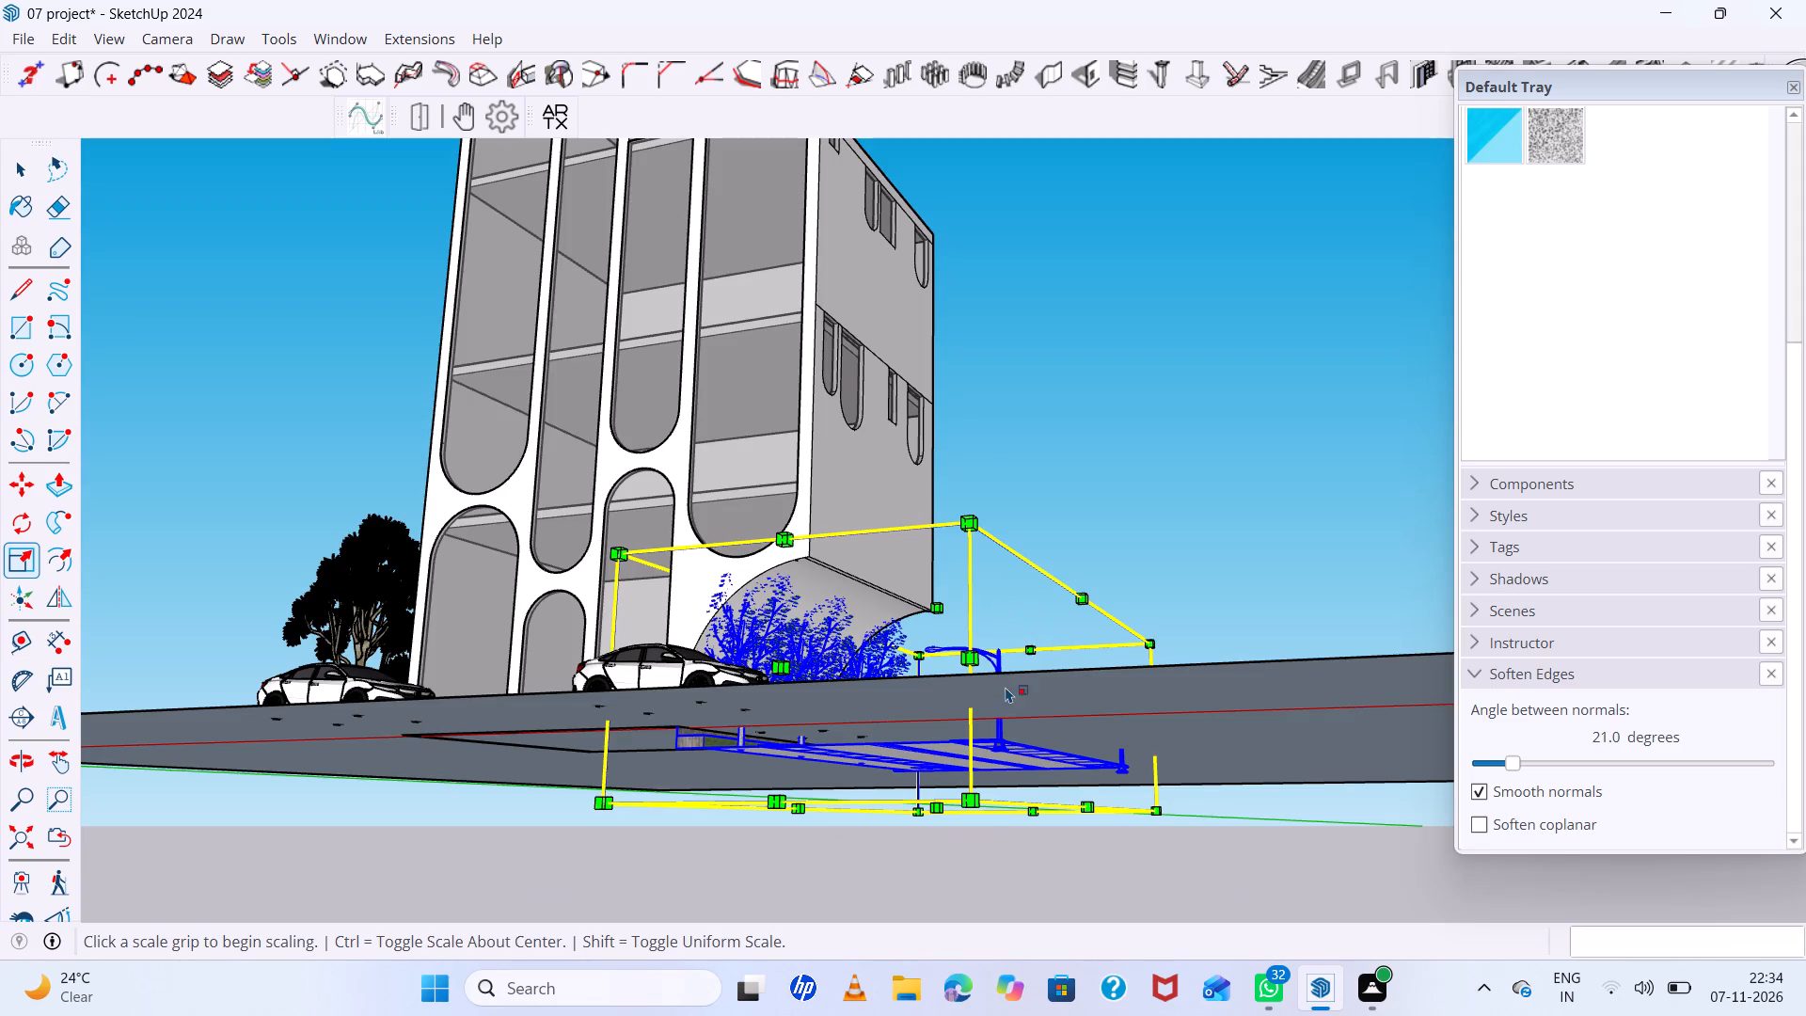
left_click(912, 816)
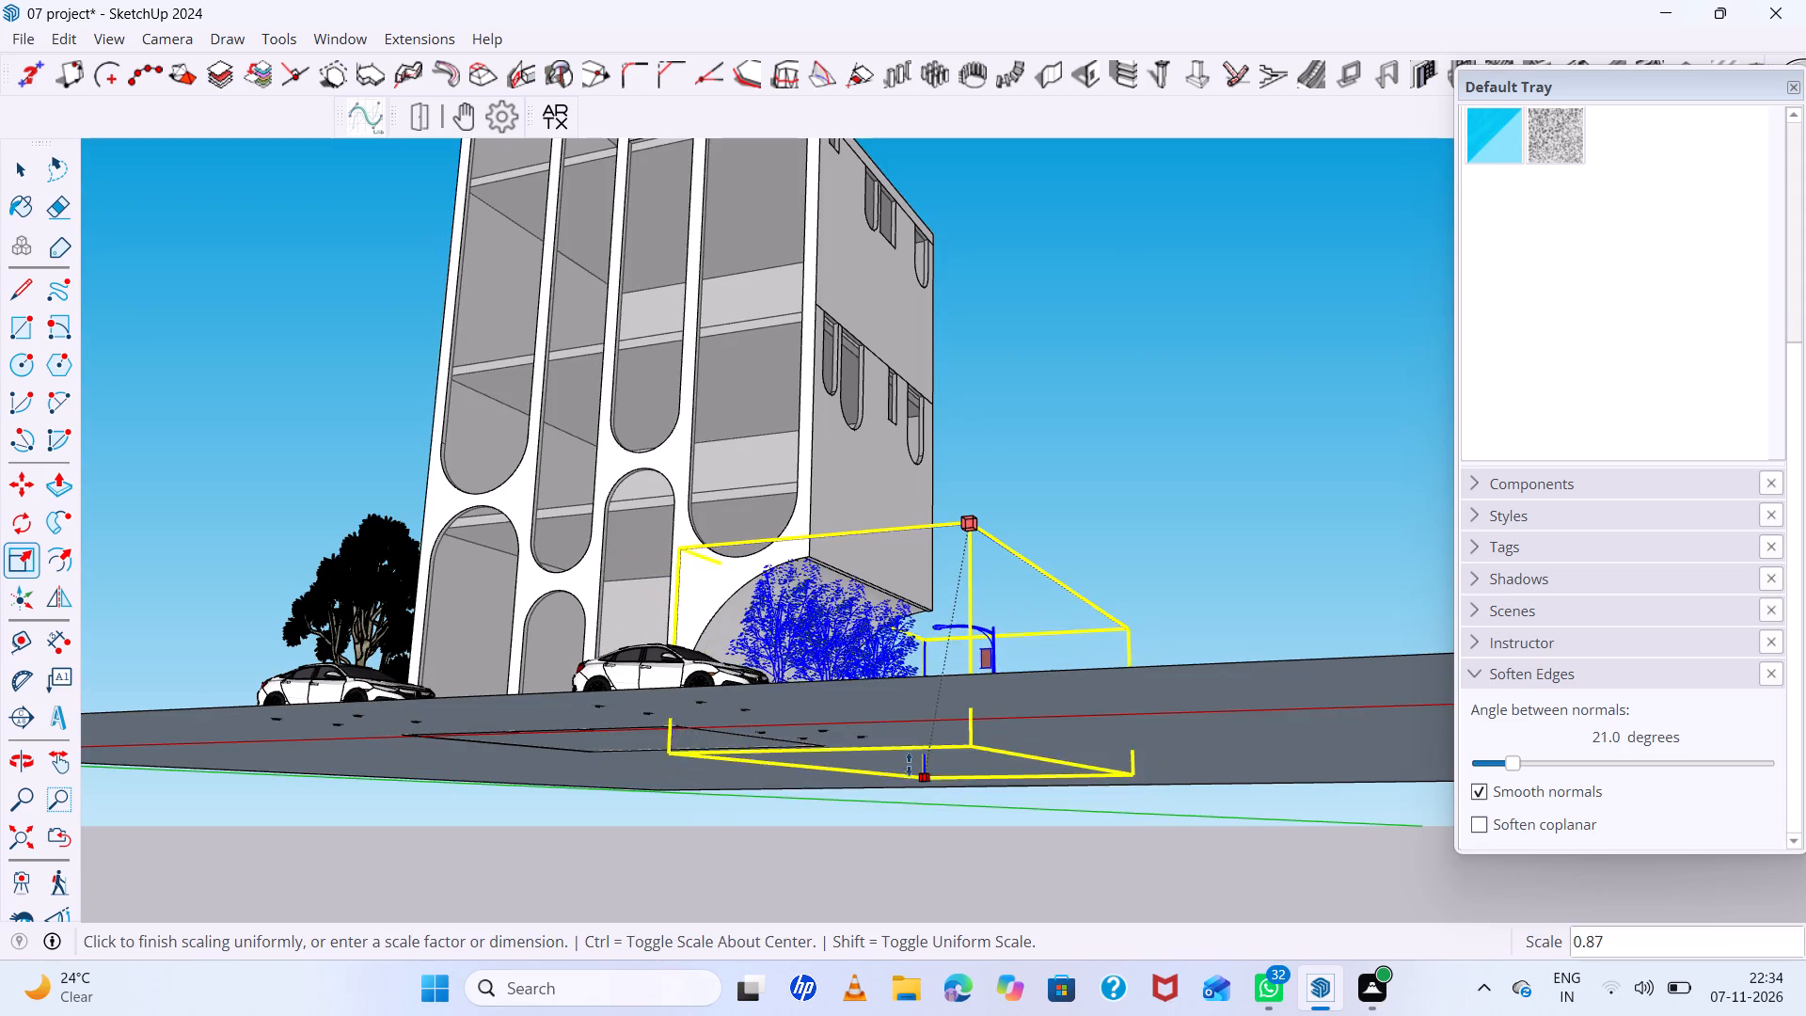
left_click(895, 727)
Move the scaled road component by its fence's bottom corner about 25' 7" towards the foot of the curved arch.
middle_click_drag(848, 651, 921, 795)
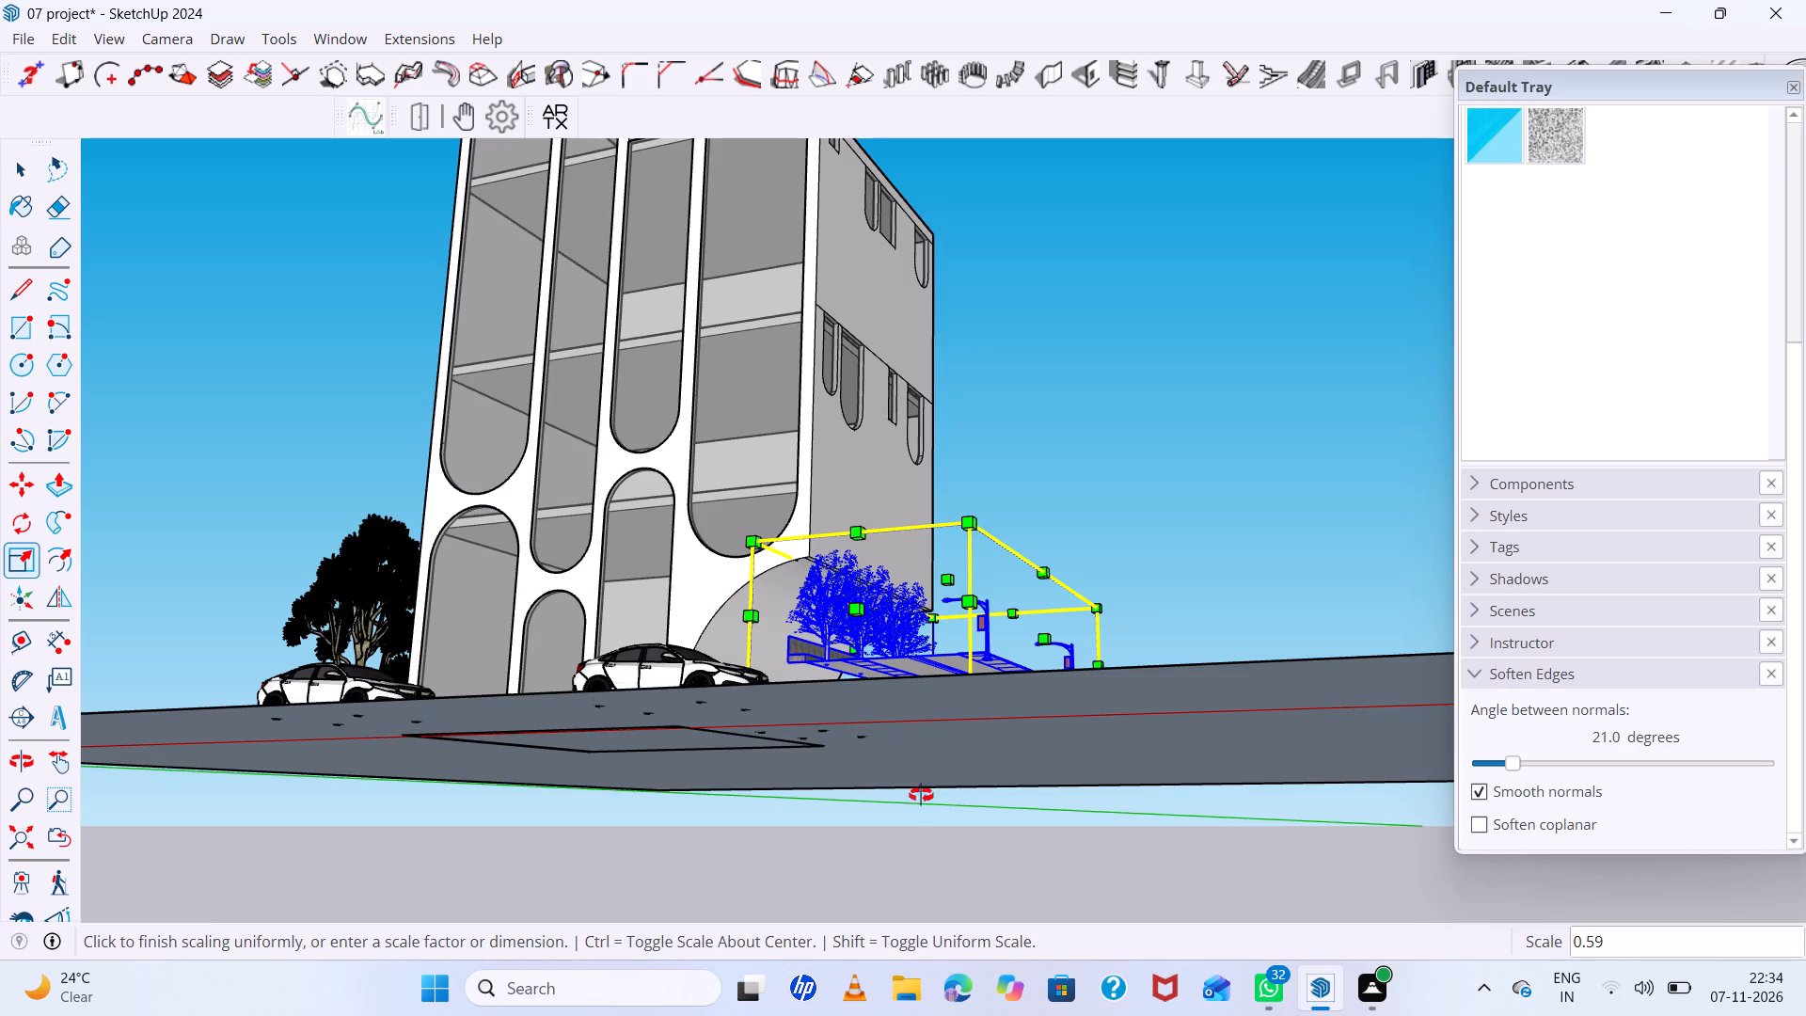
middle_click_drag(921, 795, 945, 839)
scroll(844, 609, "down", 7)
middle_click_drag(895, 635, 1055, 814)
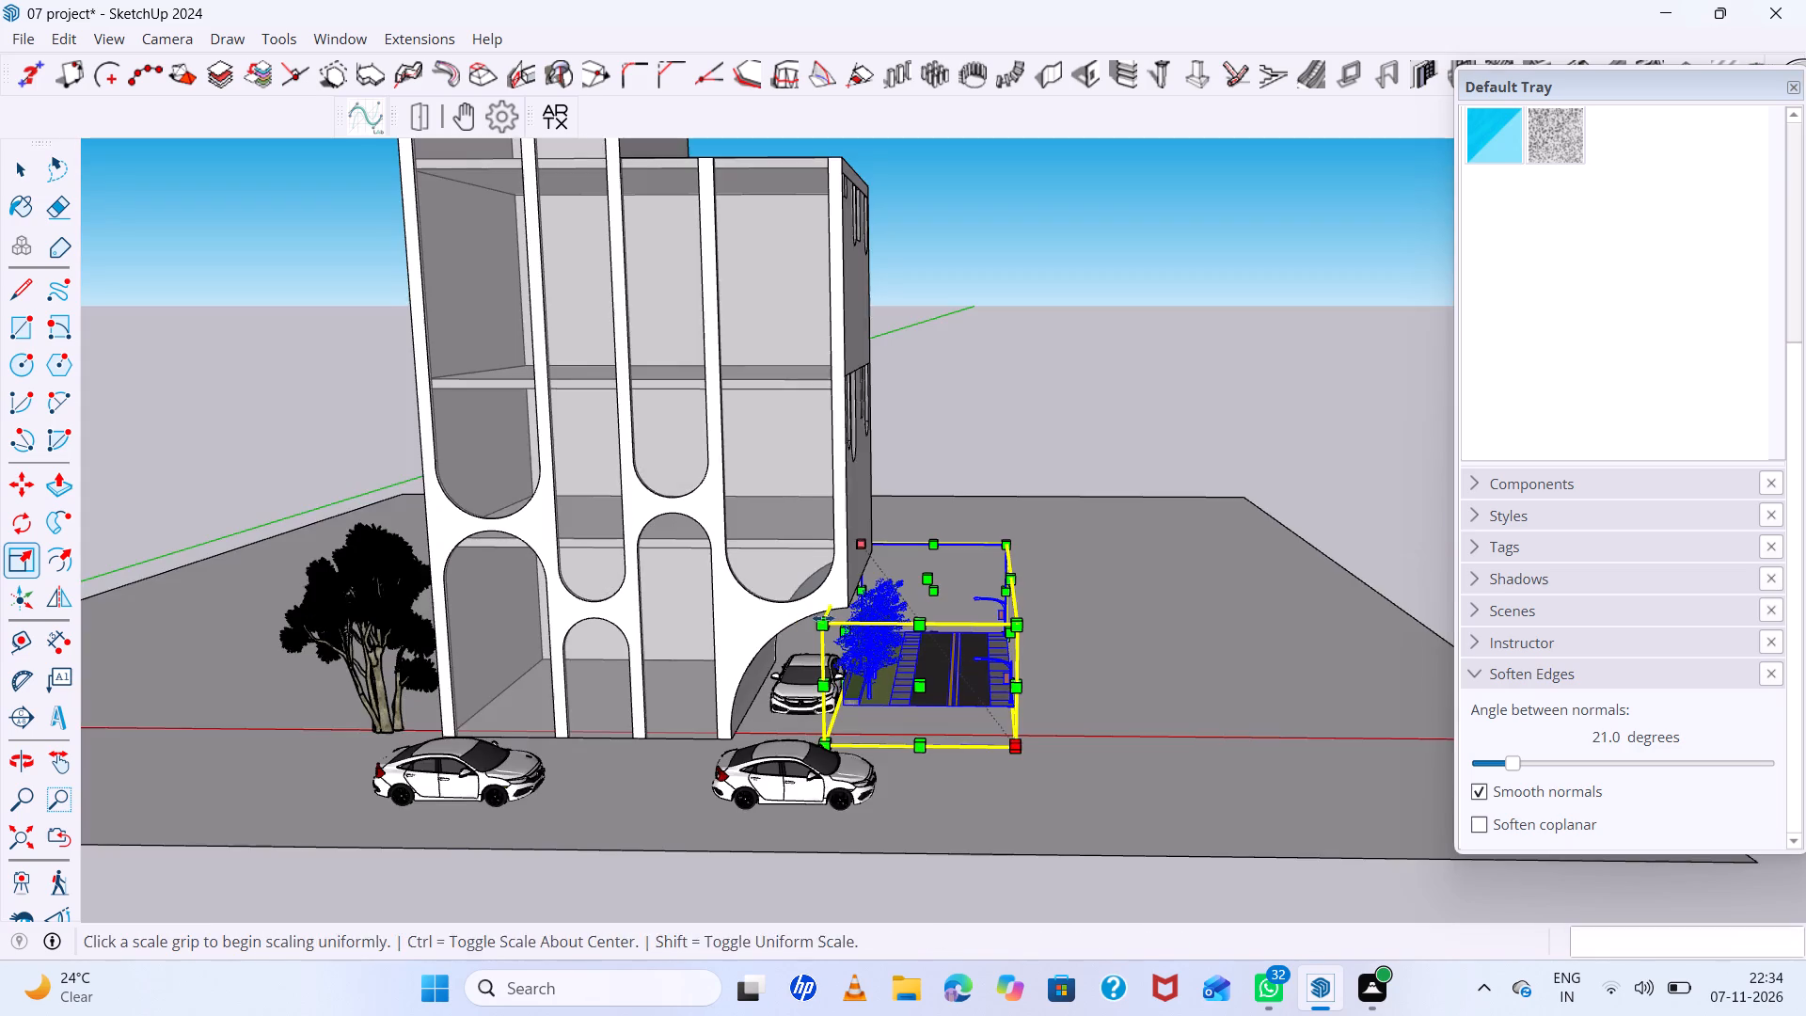
scroll(826, 621, "up", 5)
scroll(902, 690, "up", 9)
middle_click_drag(825, 713, 957, 669)
key("m")
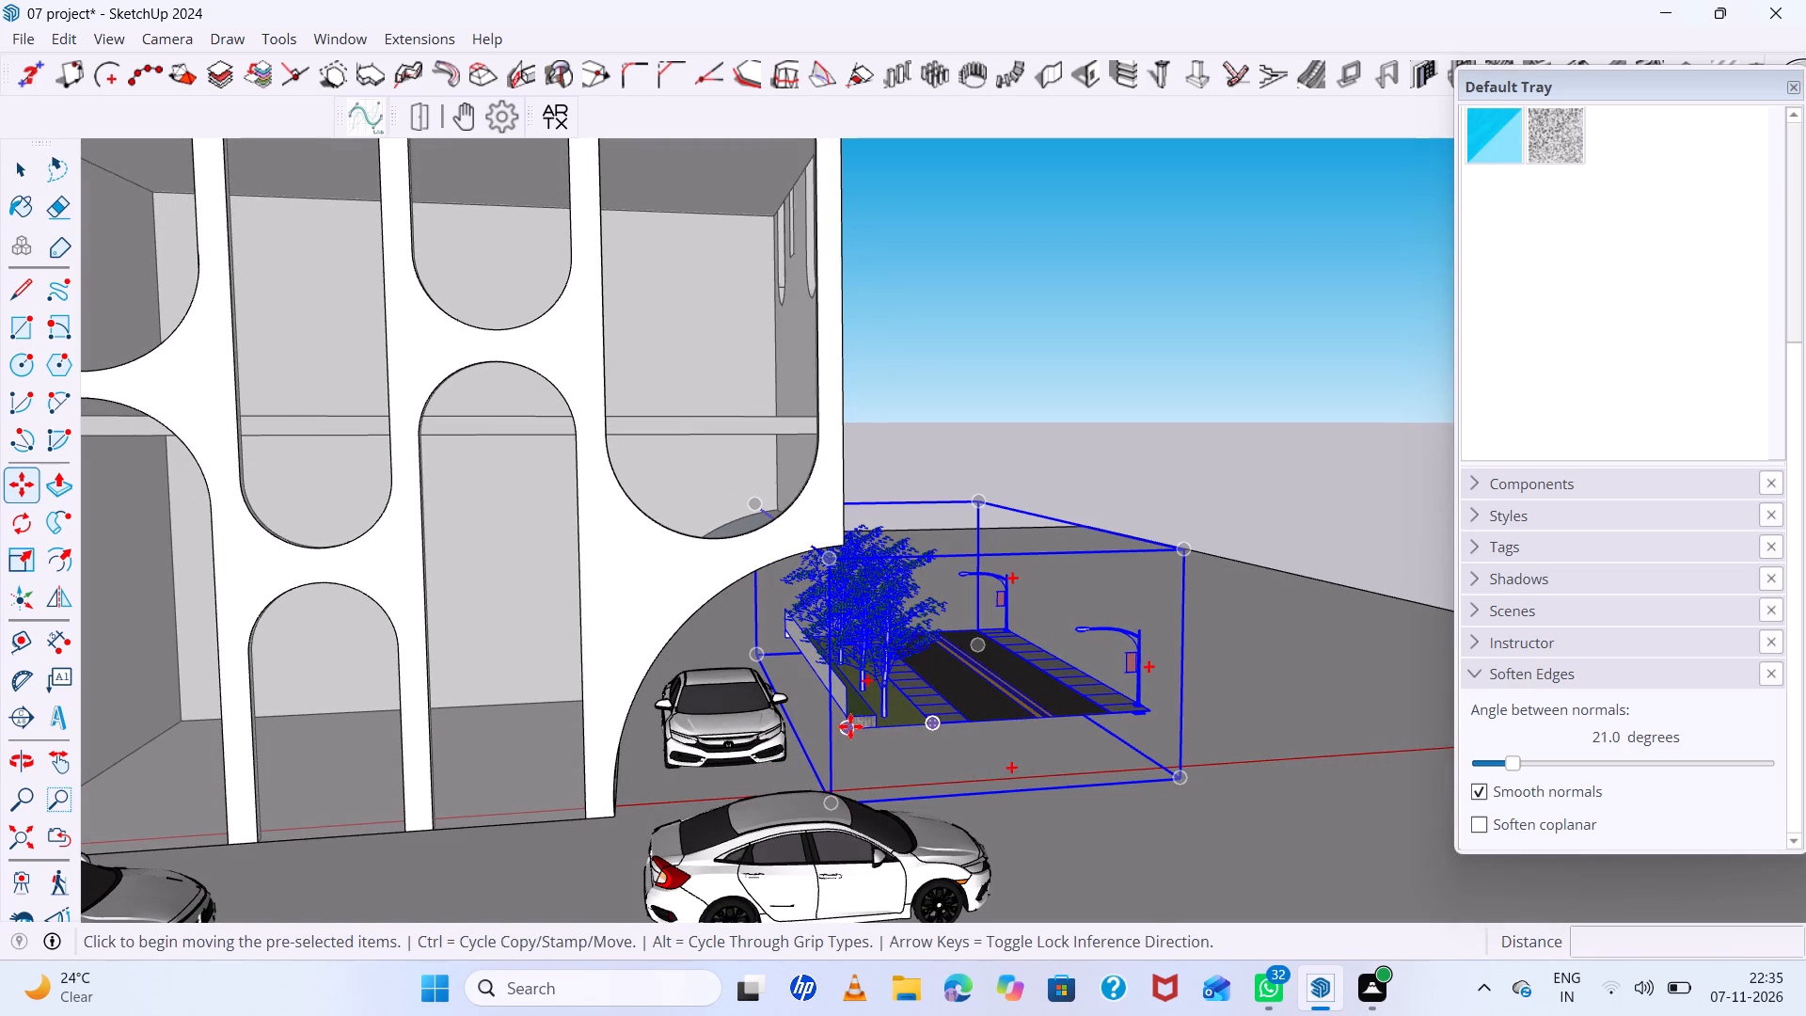
left_click(850, 726)
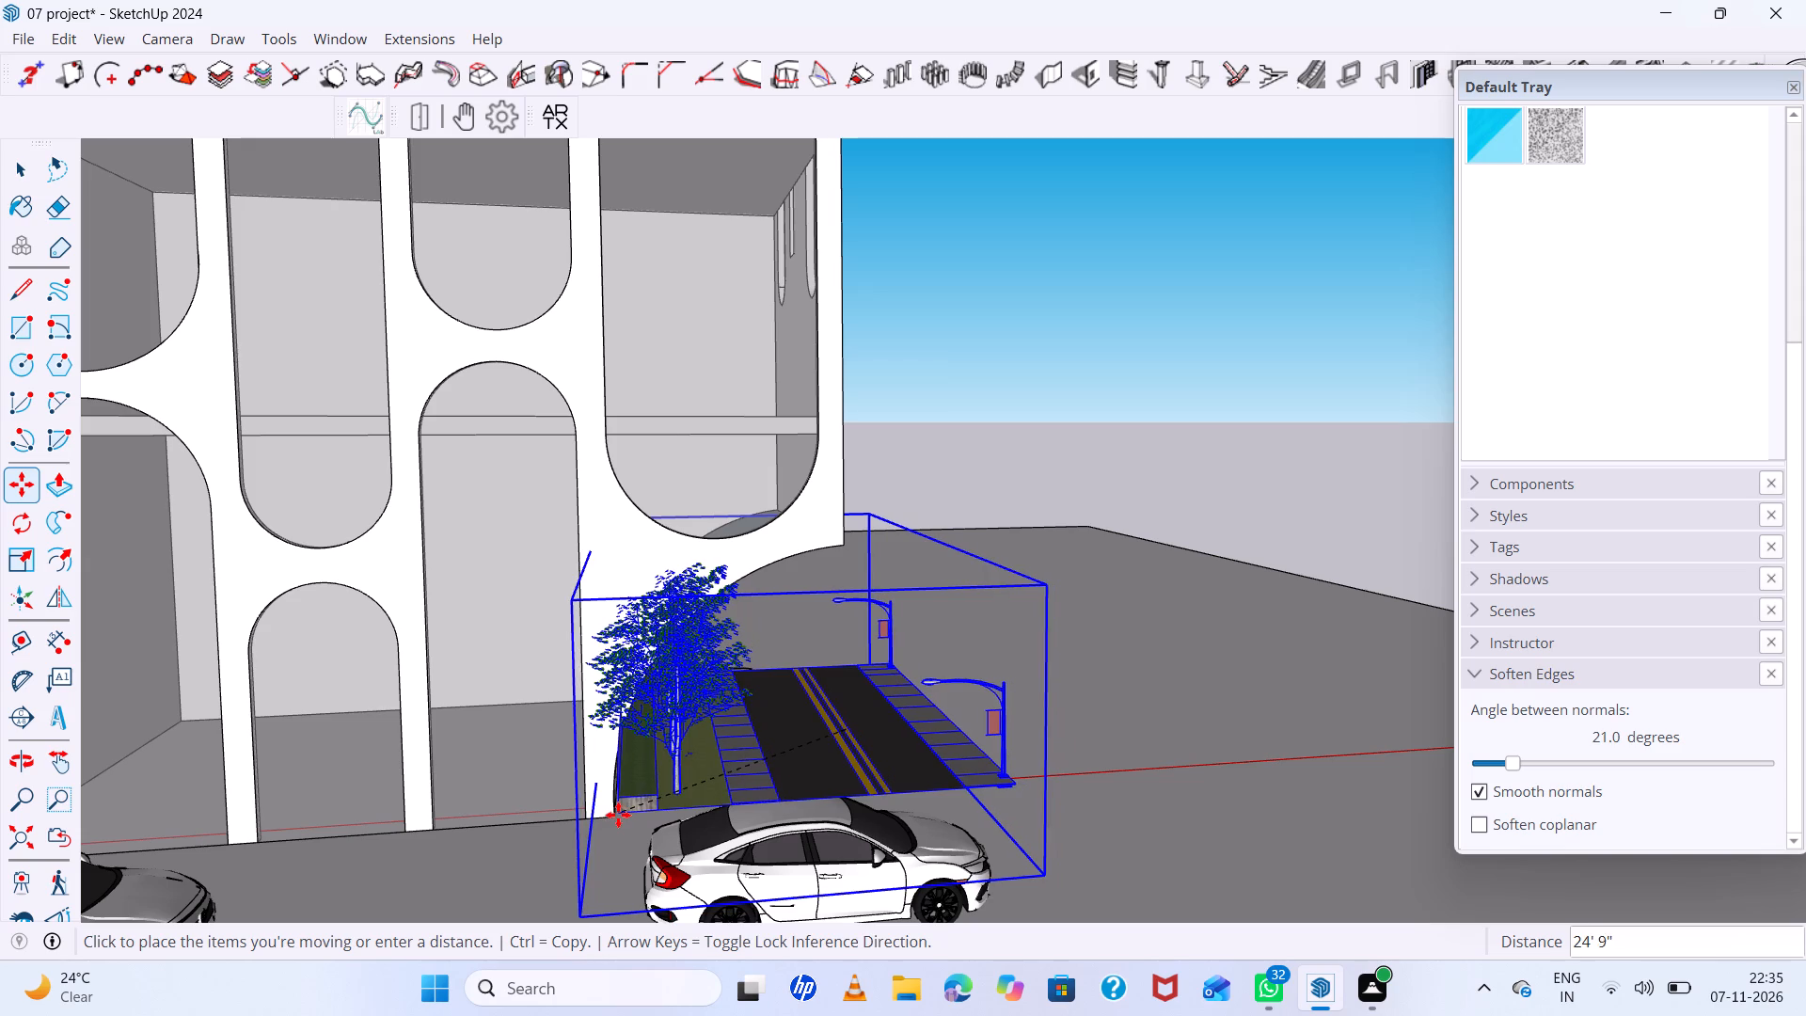
left_click(615, 818)
Move the road component by its fence corner about 42' 10" towards the foot of the curved arch.
scroll(712, 758, "down", 6)
middle_click_drag(816, 737, 741, 684)
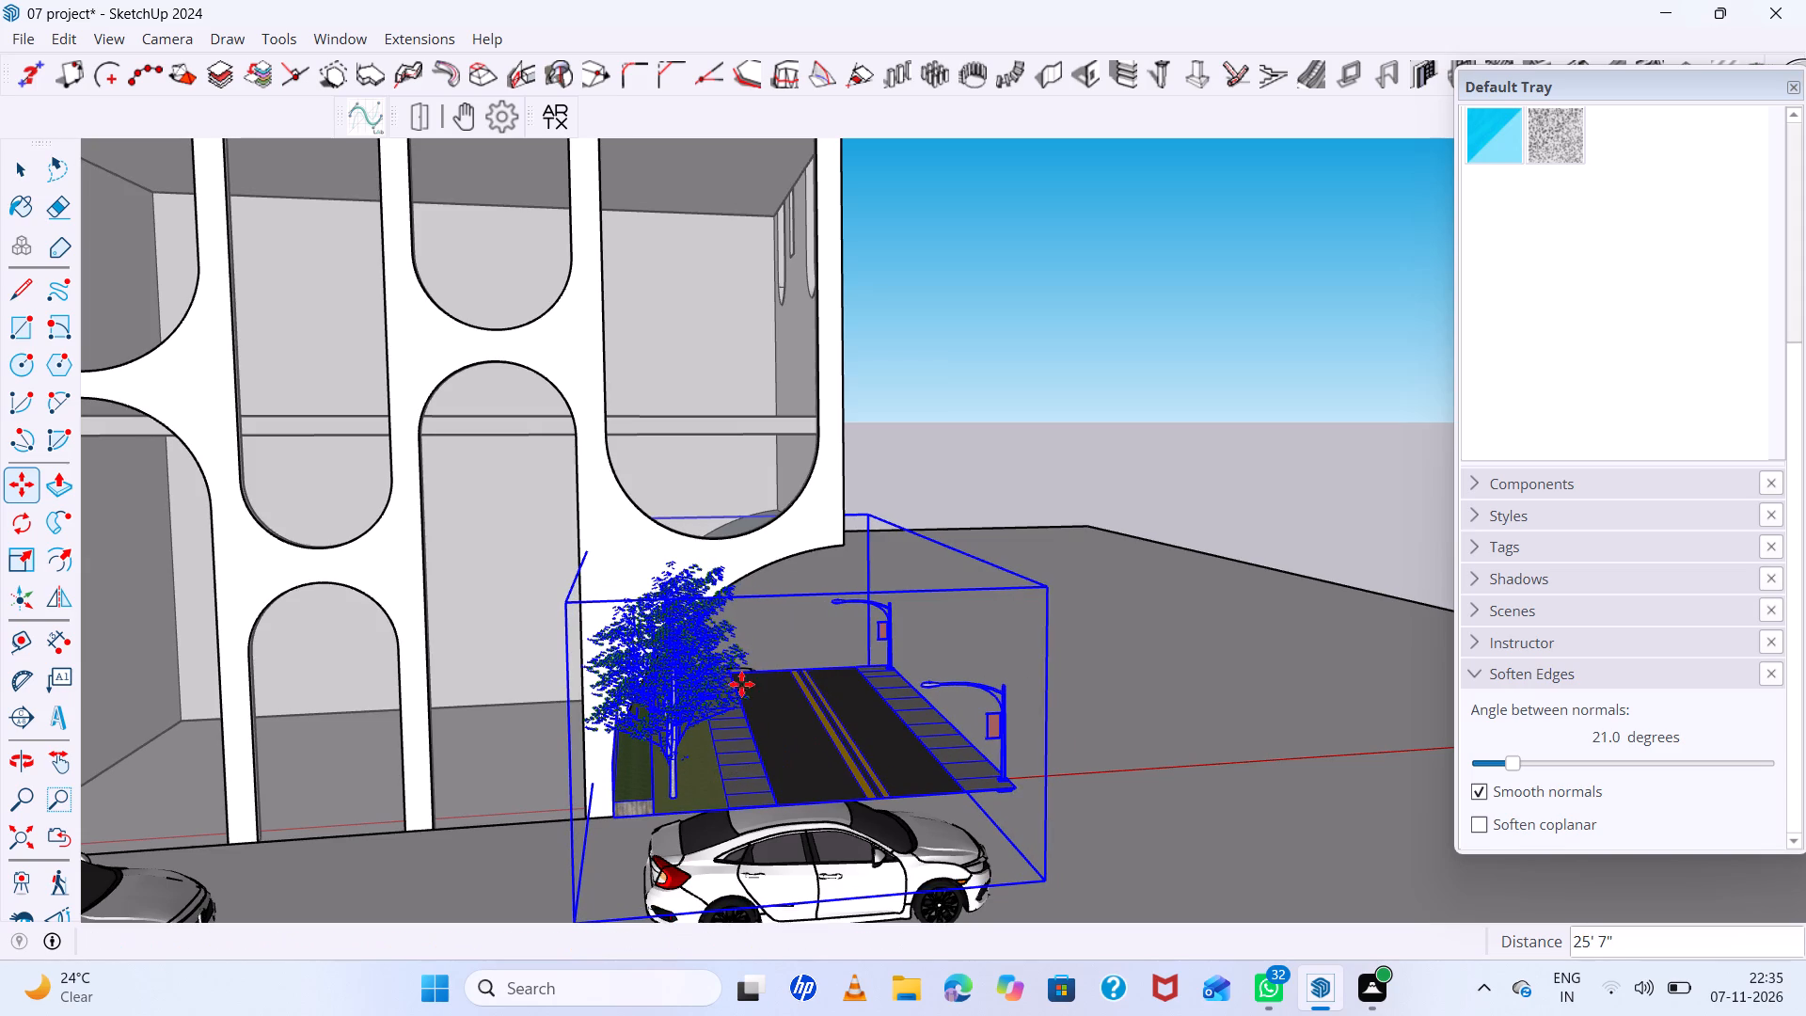
middle_click_drag(741, 684, 533, 617)
scroll(929, 691, "down", 4)
middle_click_drag(855, 677, 1183, 683)
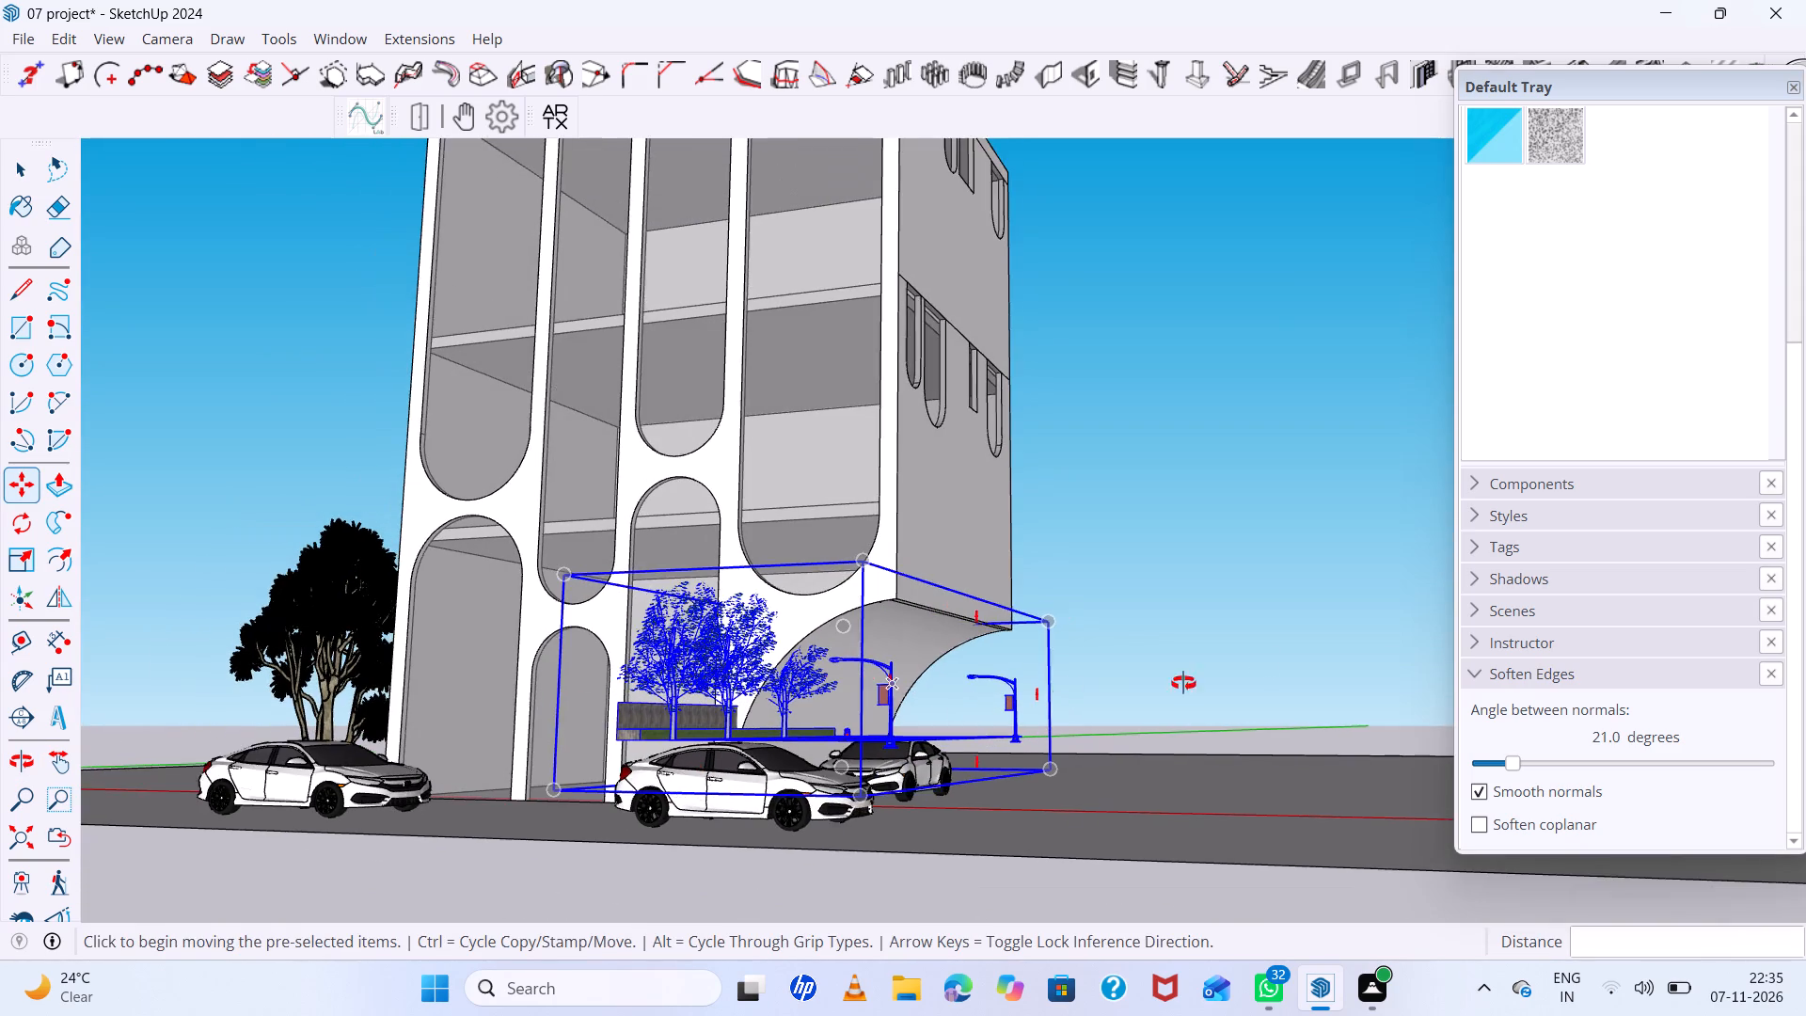
middle_click_drag(1183, 683, 1399, 657)
scroll(1098, 771, "up", 6)
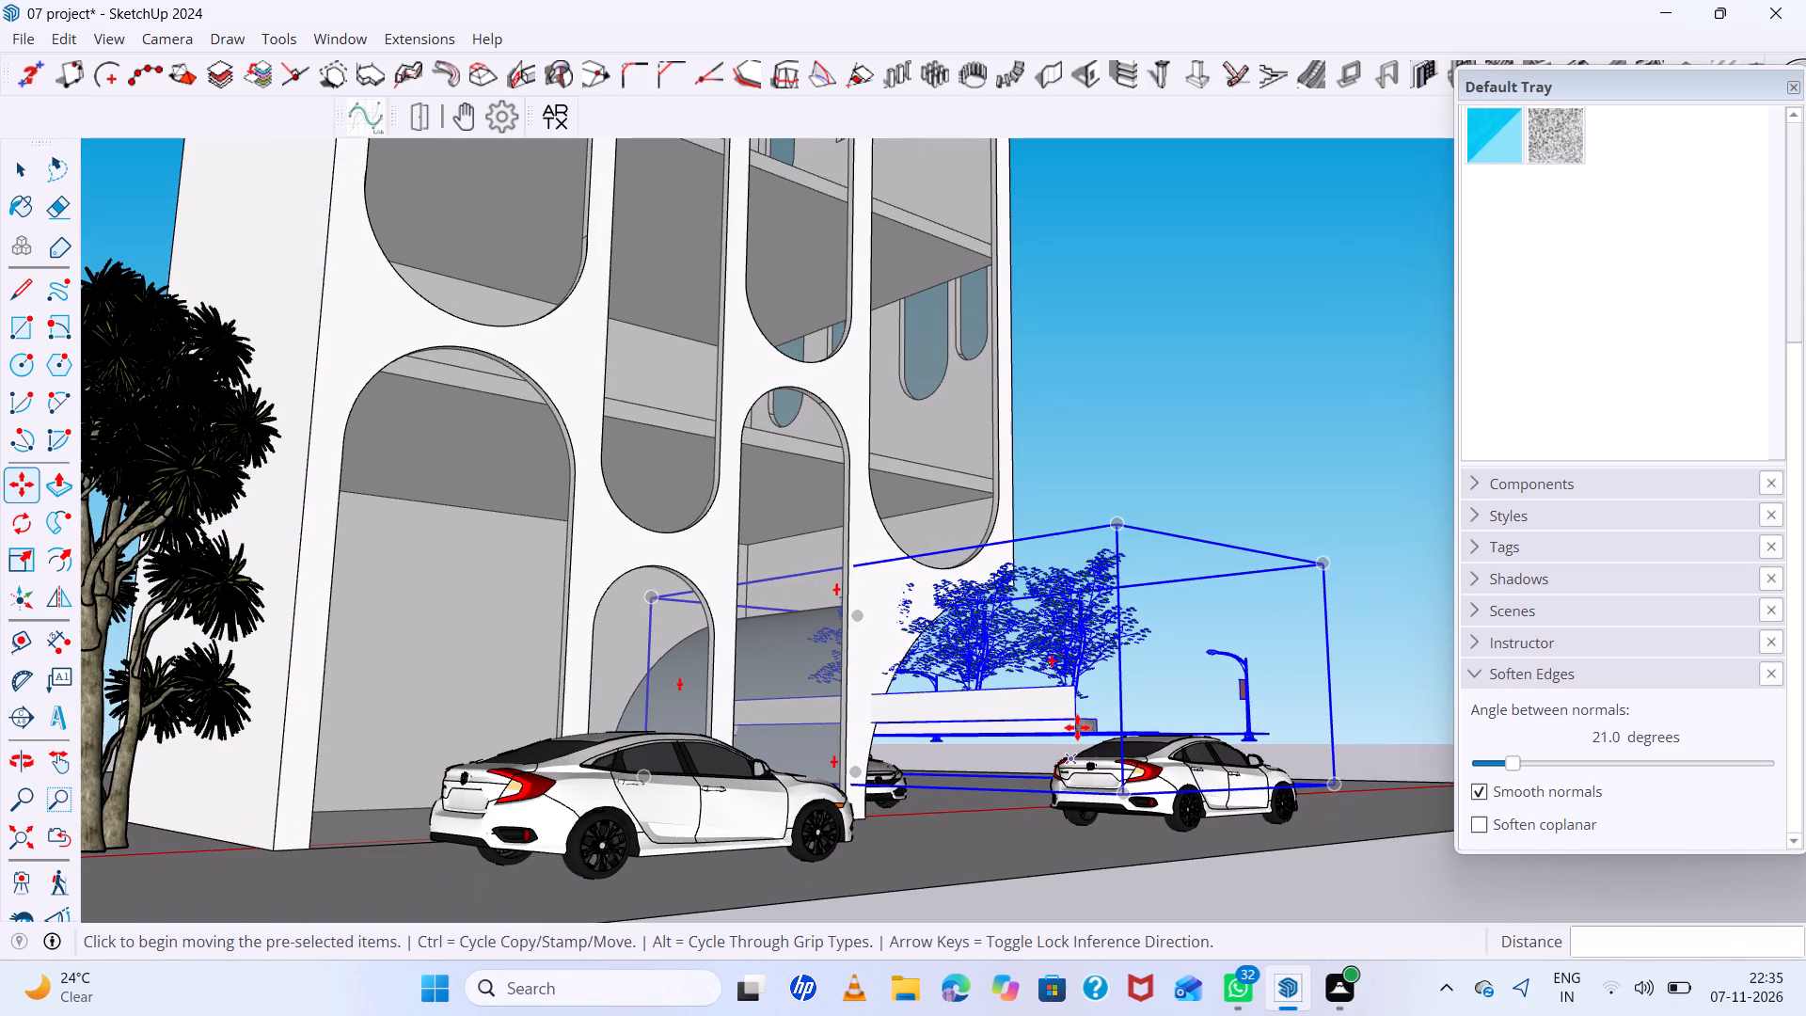
left_click(1077, 728)
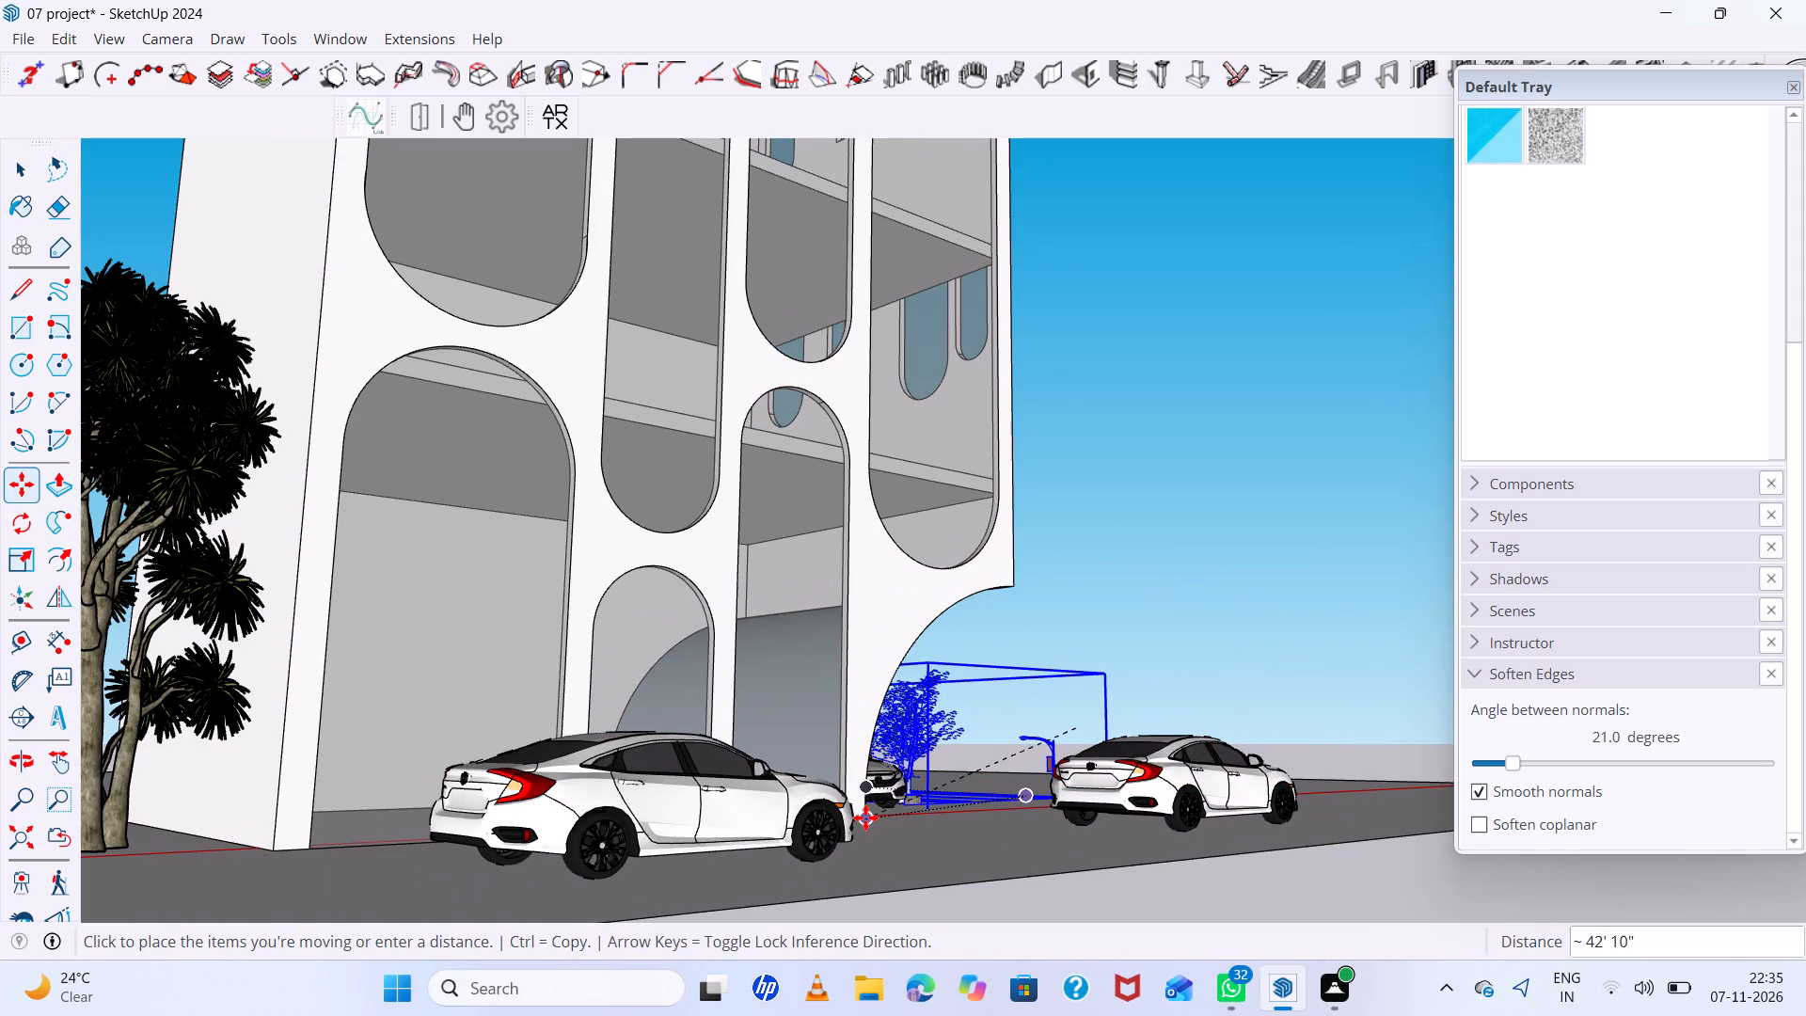
left_click(865, 818)
Move the road component by its fence's bottom corner about 24' 1" onto the outer base corner of the curved arch.
scroll(890, 786, "down", 5)
middle_click_drag(955, 792, 830, 844)
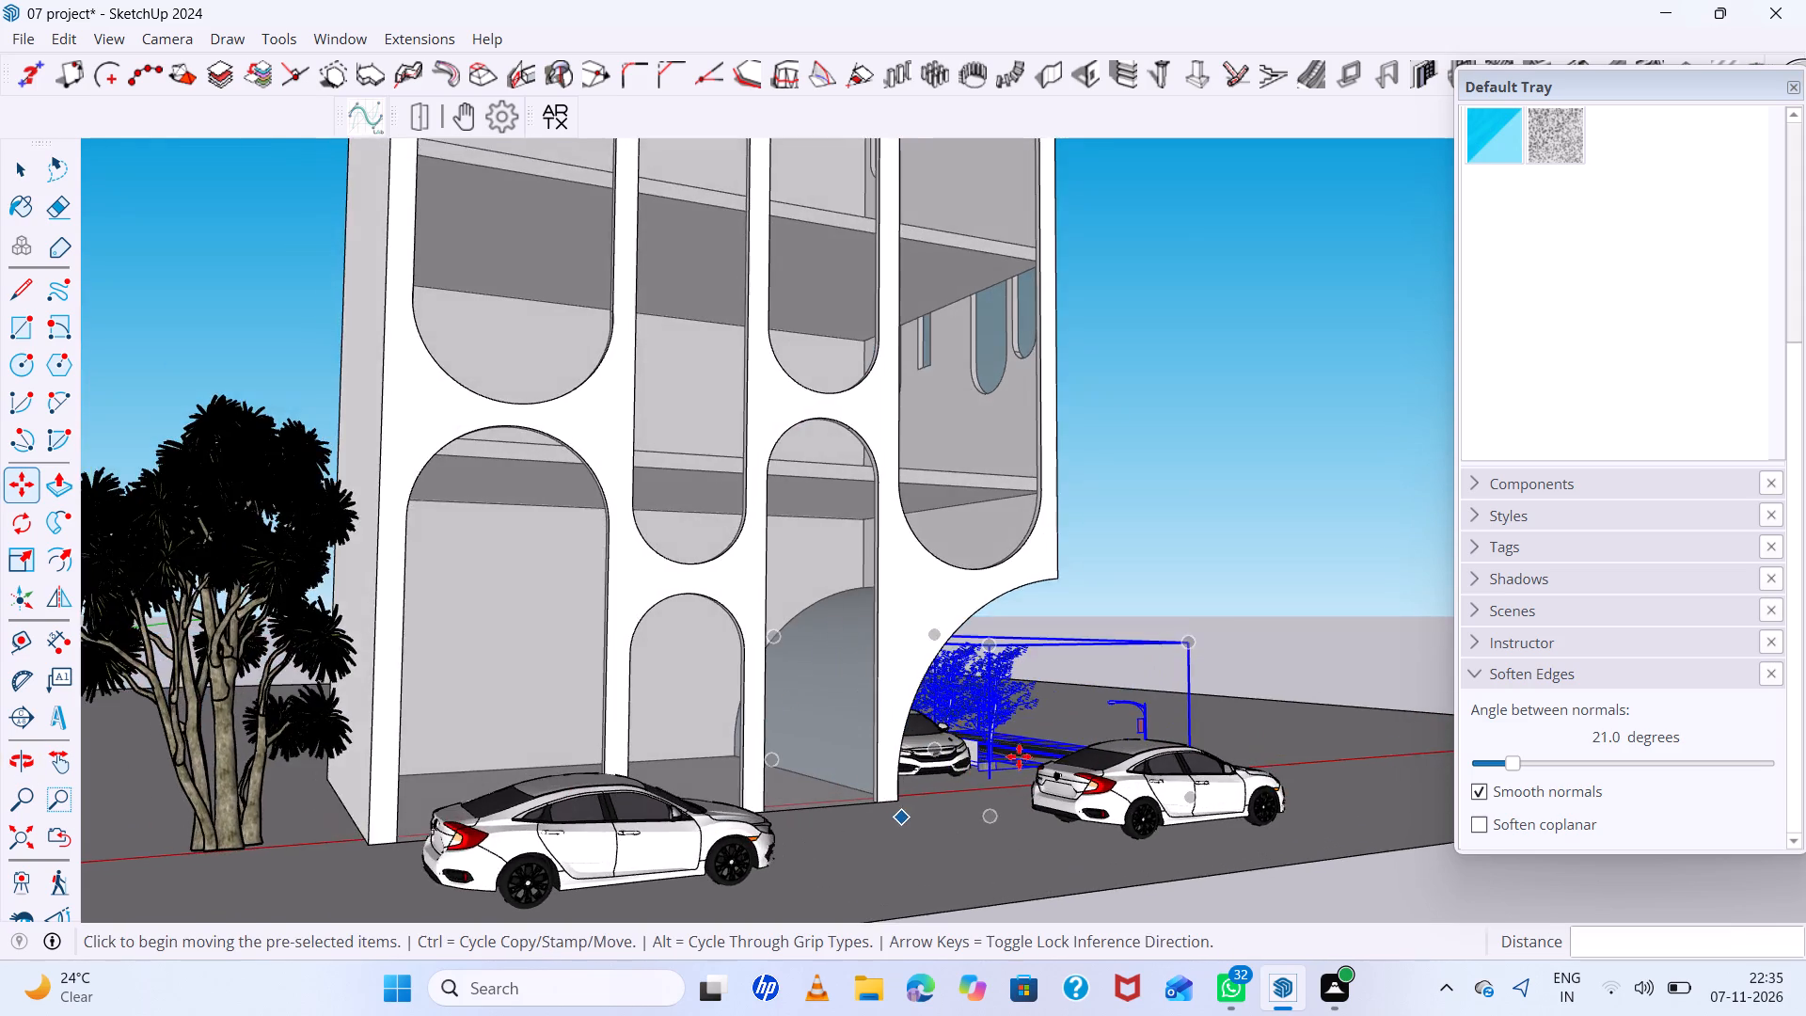
scroll(1024, 750, "up", 11)
left_click(956, 780)
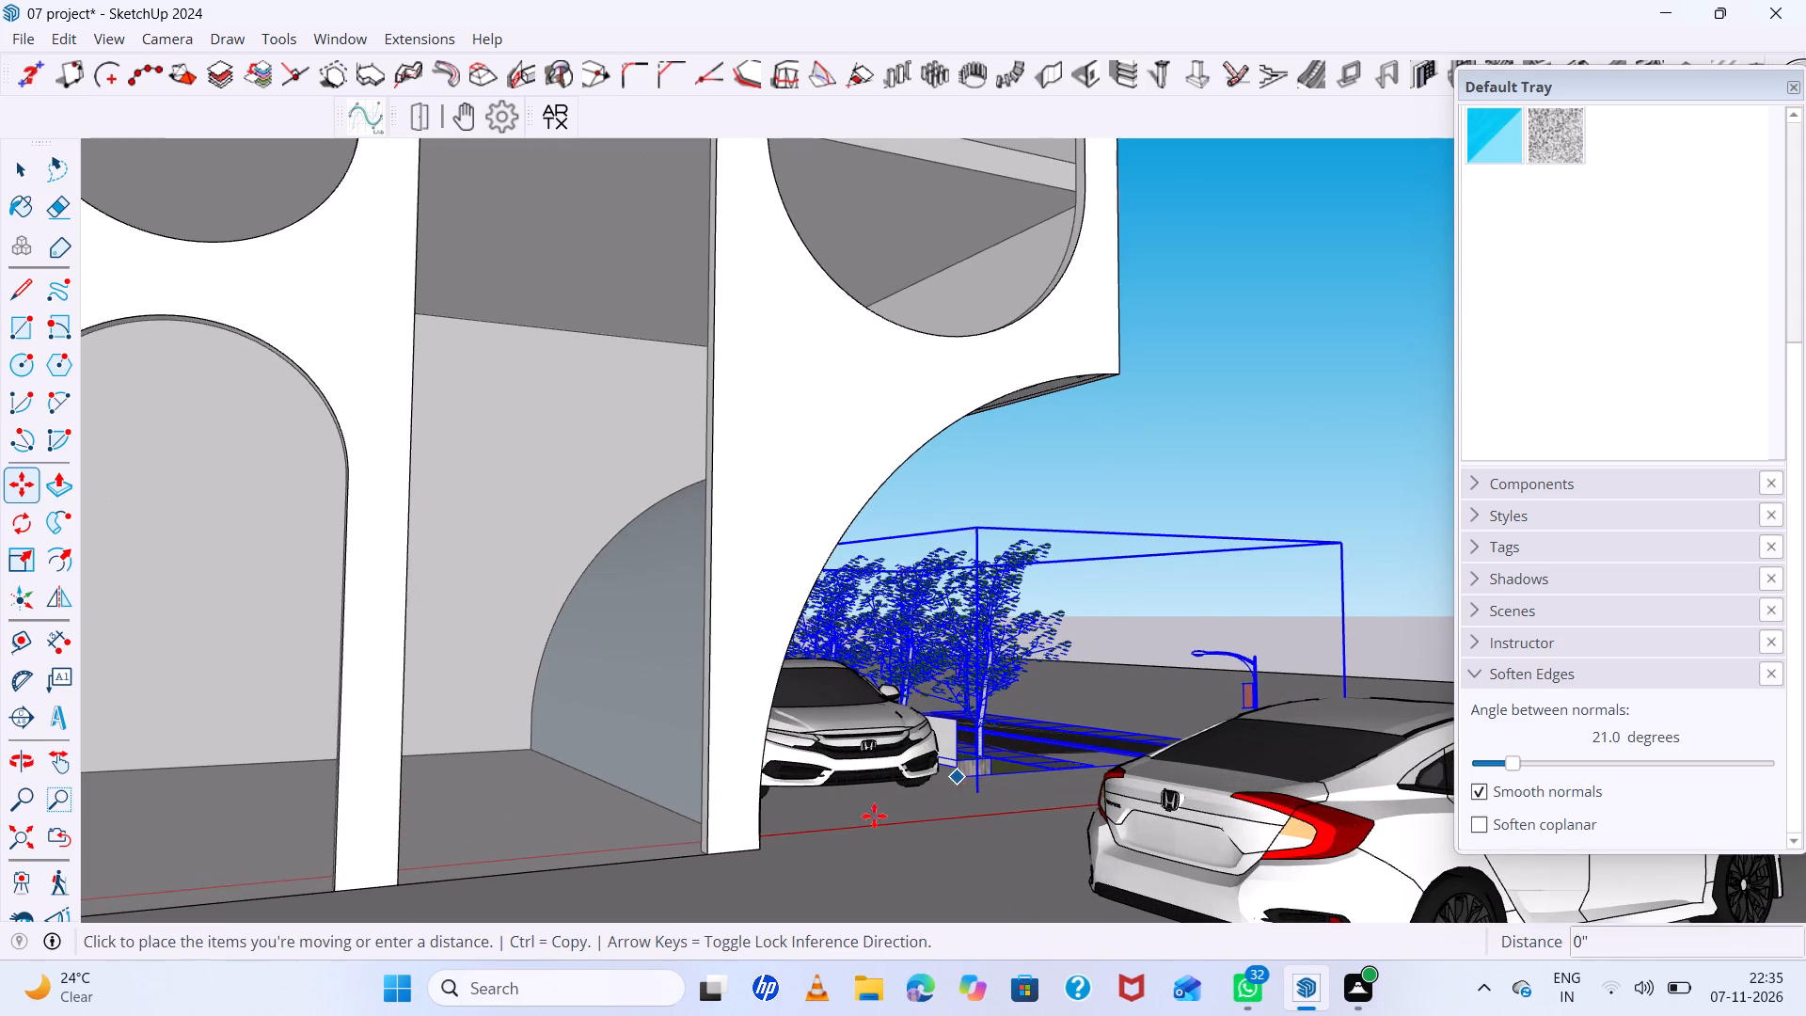
left_click(763, 849)
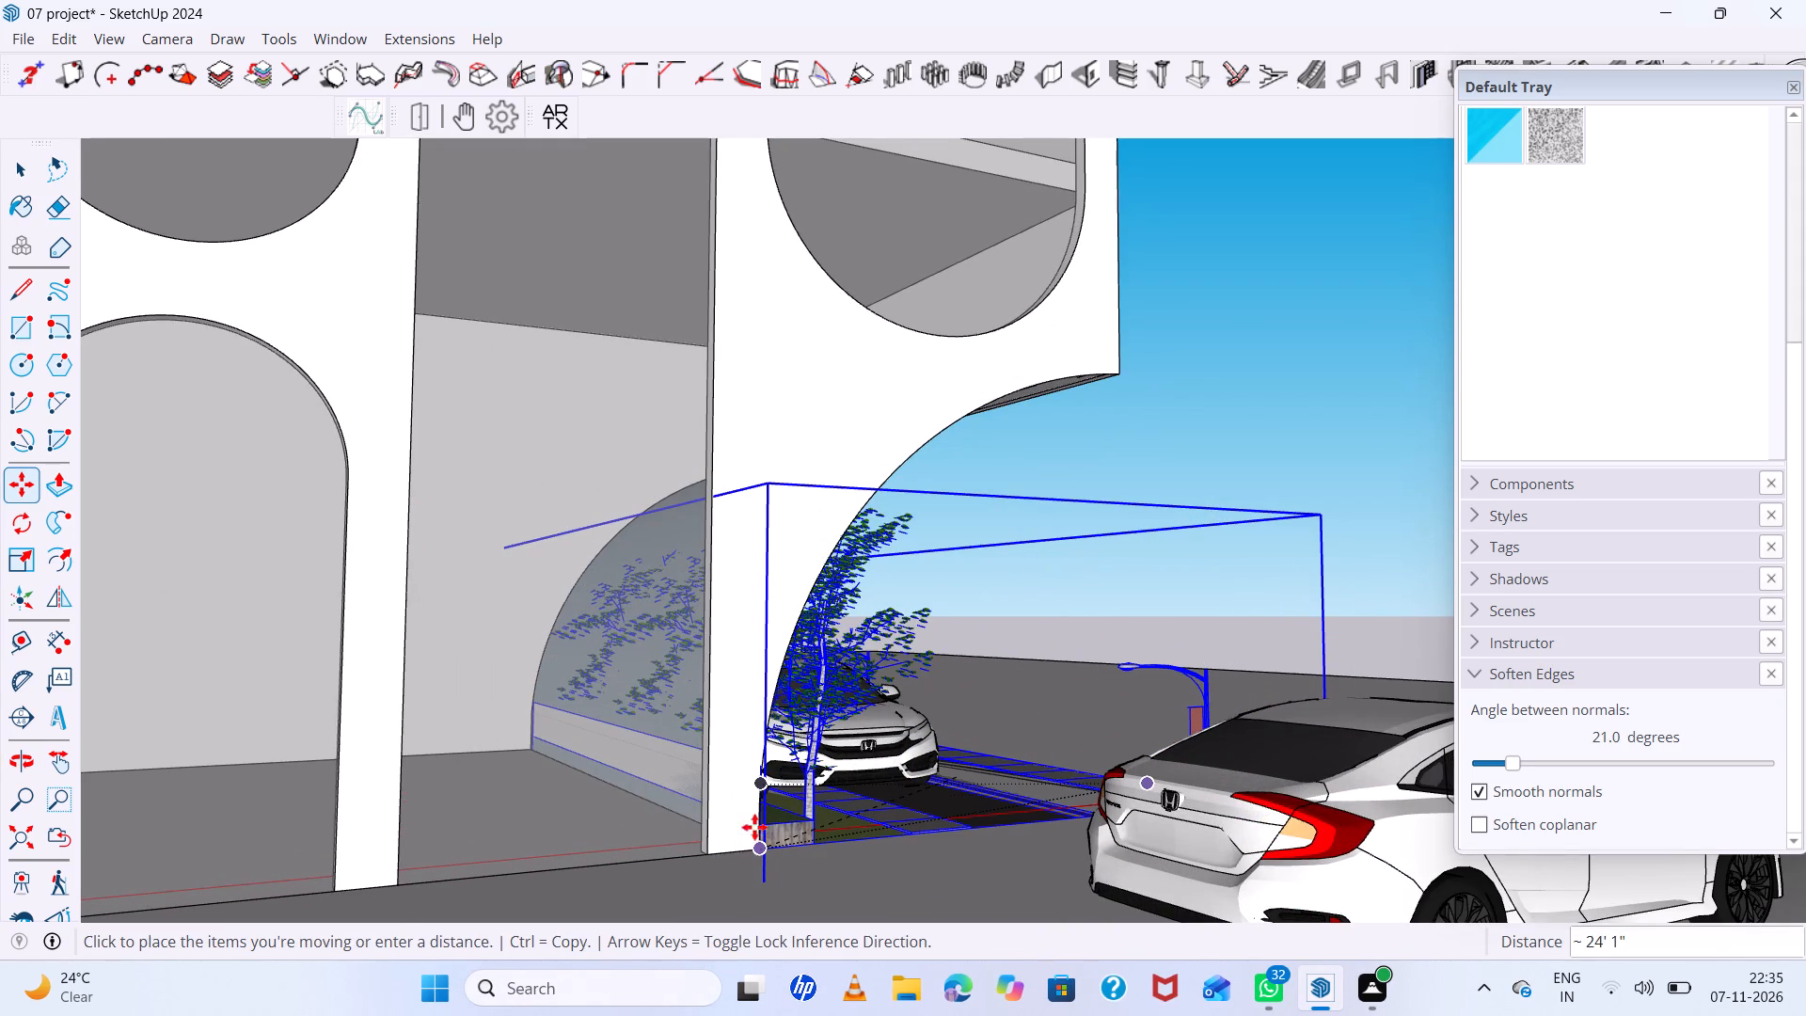
Reposition the road component by its fence's bottom corner at the outer base corner of the curved arch.
scroll(736, 796, "down", 14)
scroll(783, 752, "down", 7)
middle_click_drag(961, 722, 312, 739)
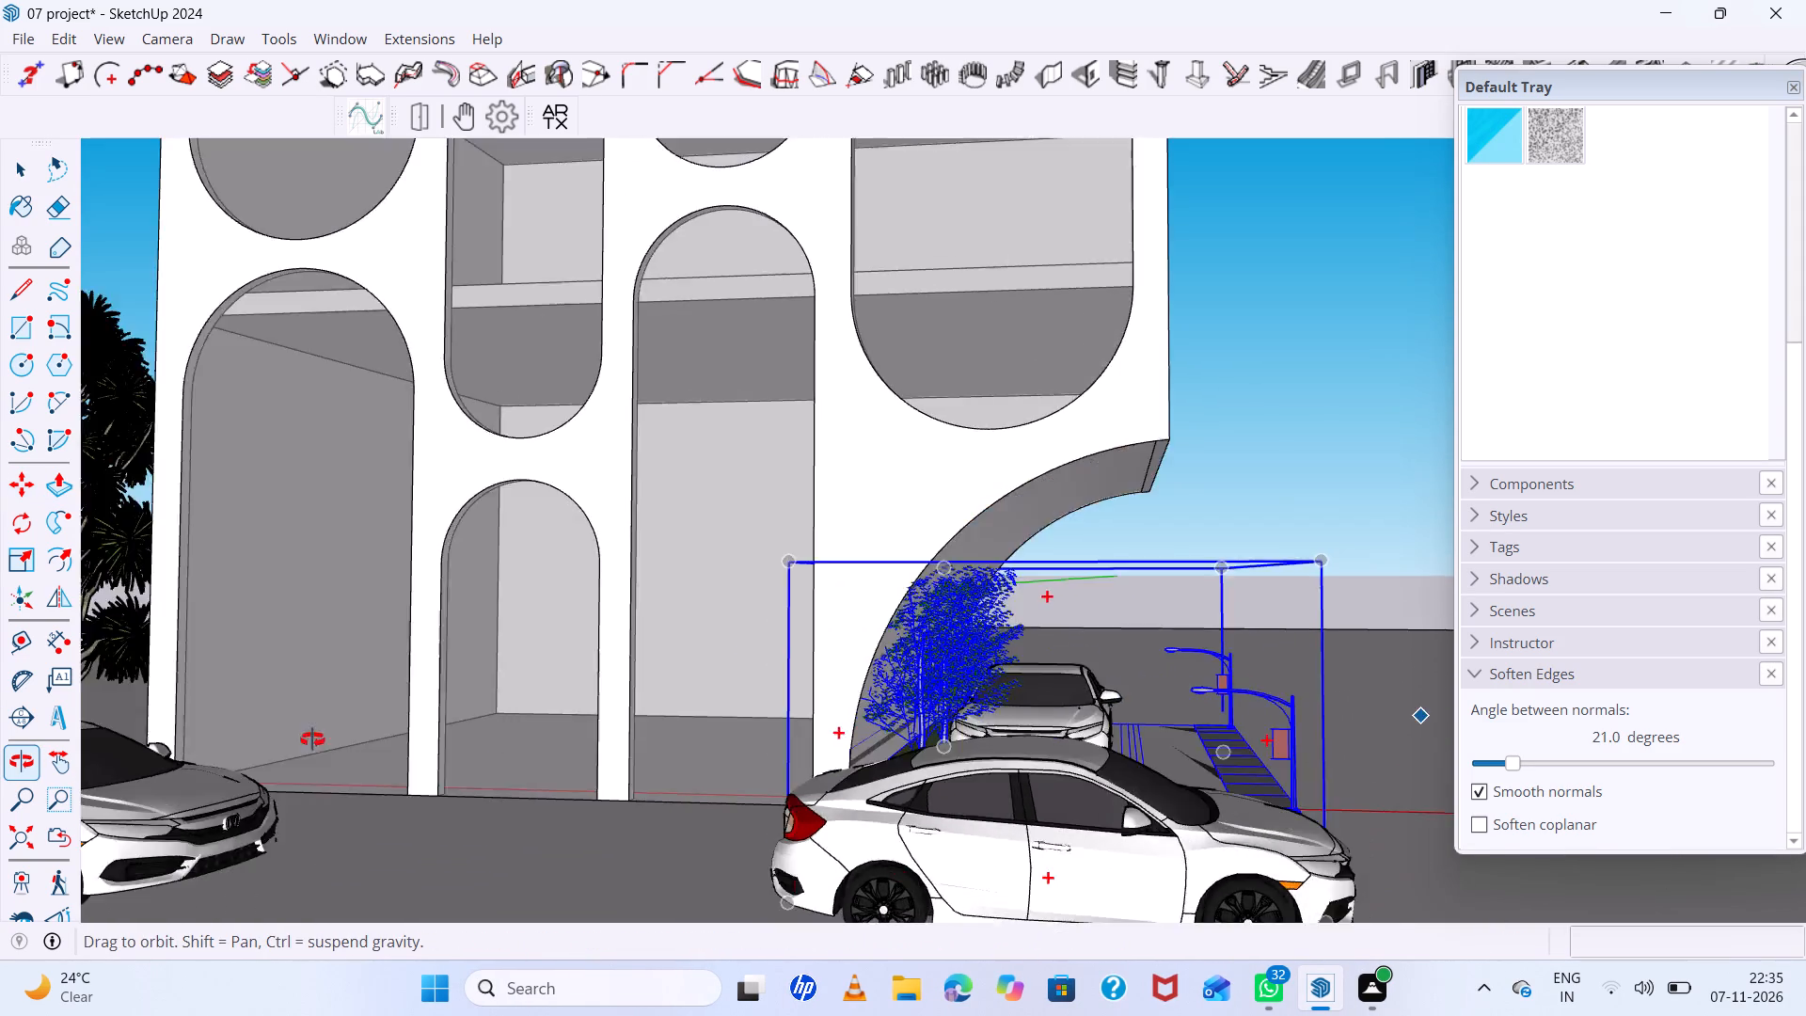
middle_click_drag(312, 739, 233, 739)
scroll(959, 652, "down", 7)
scroll(1071, 662, "down", 4)
middle_click_drag(1175, 710, 1344, 835)
scroll(1225, 781, "up", 7)
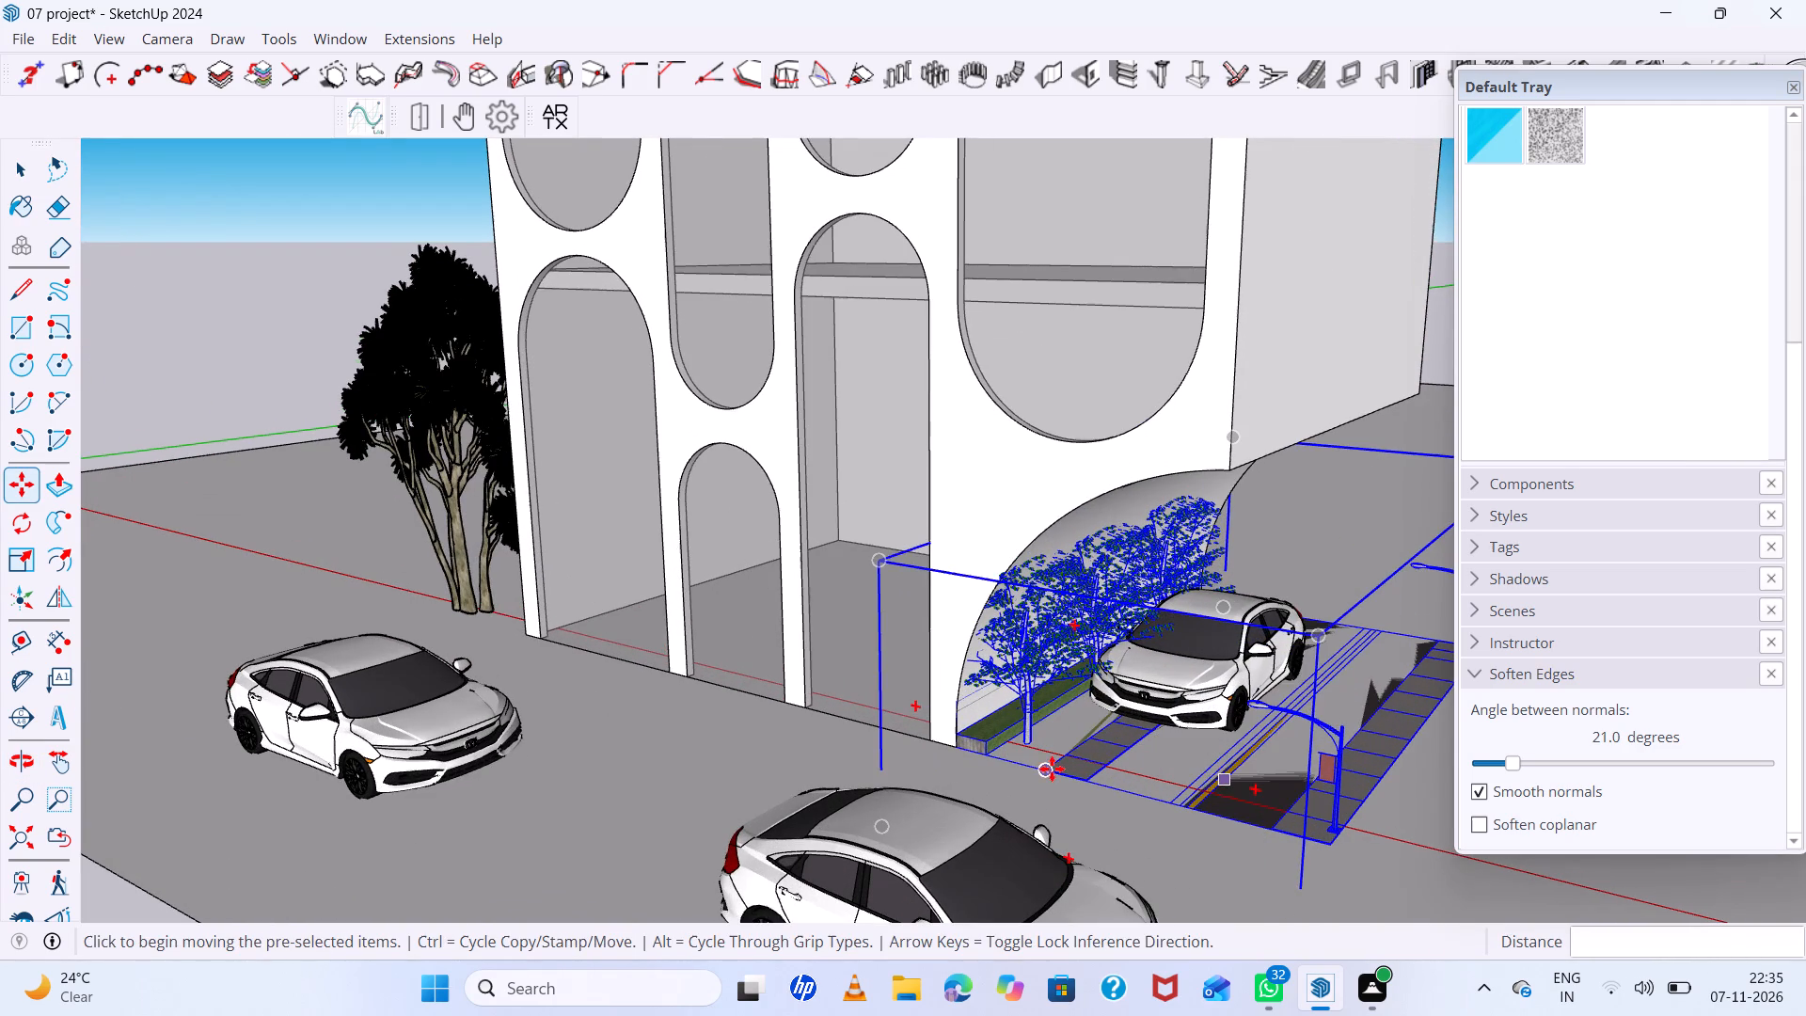
scroll(952, 754, "up", 5)
left_click(955, 747)
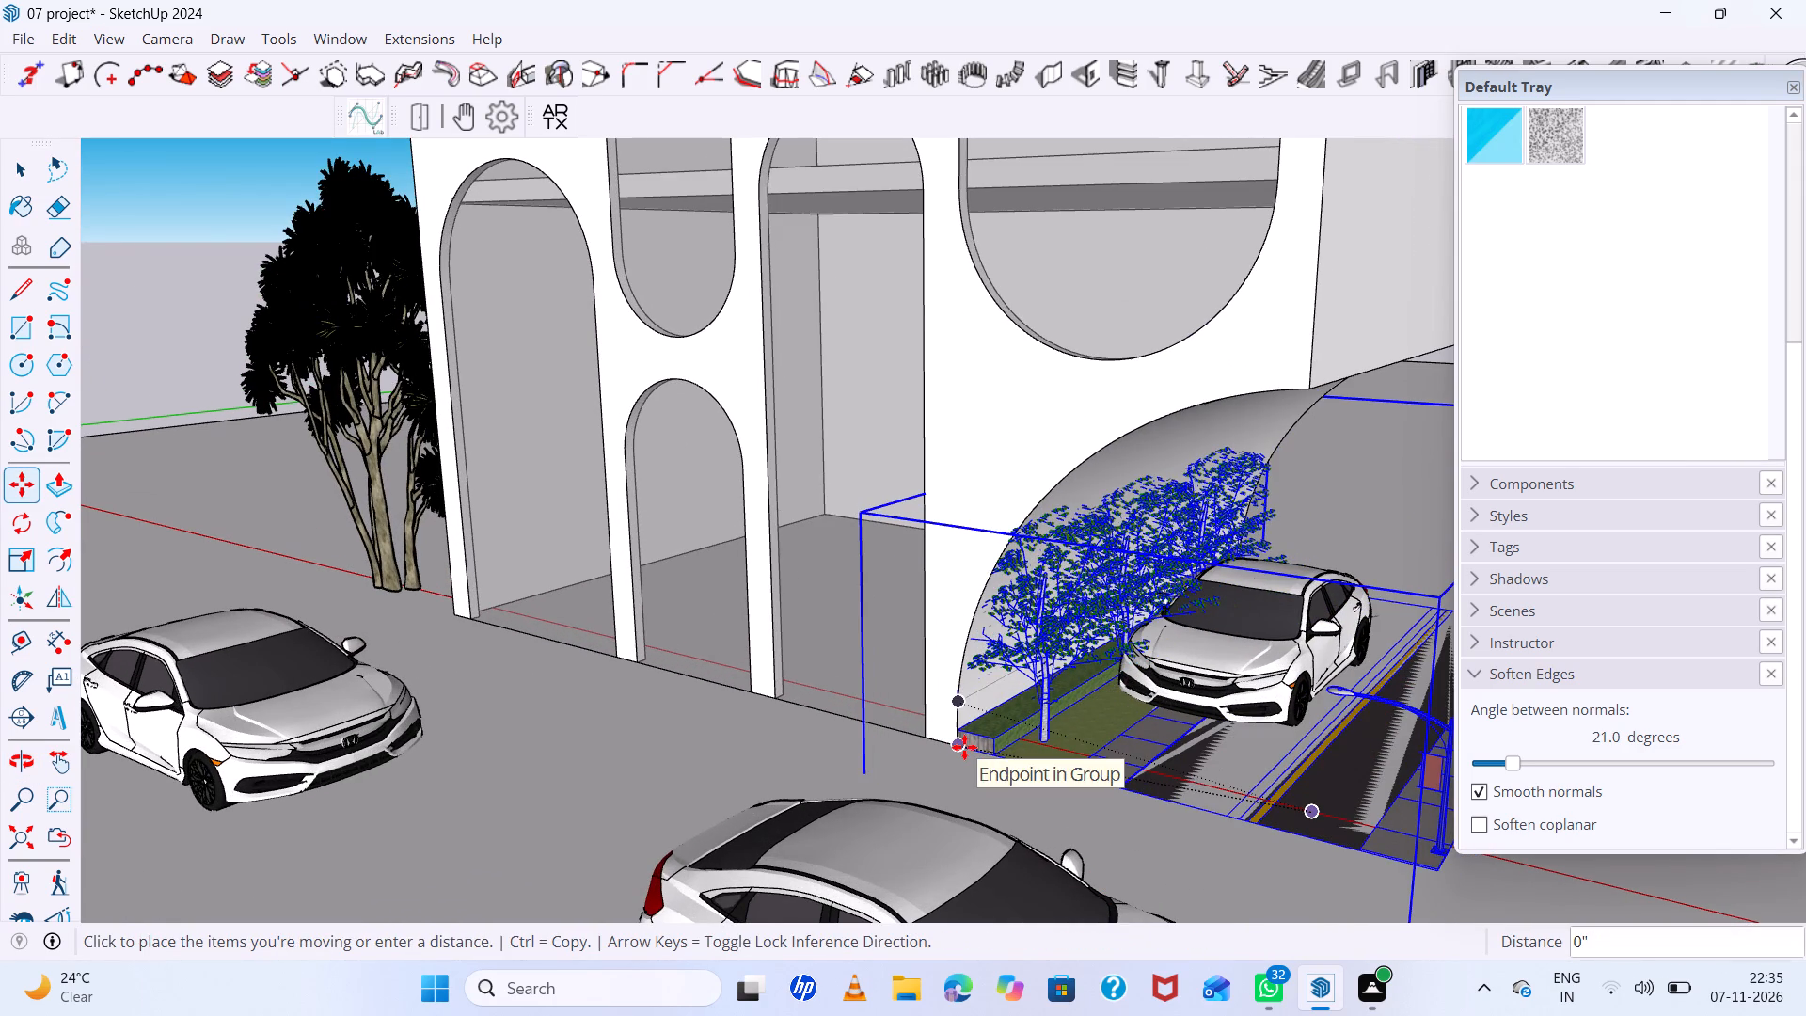
left_click(964, 747)
key("space")
Raise the road component vertically by 5 mm along the blue axis.
left_click(1048, 686)
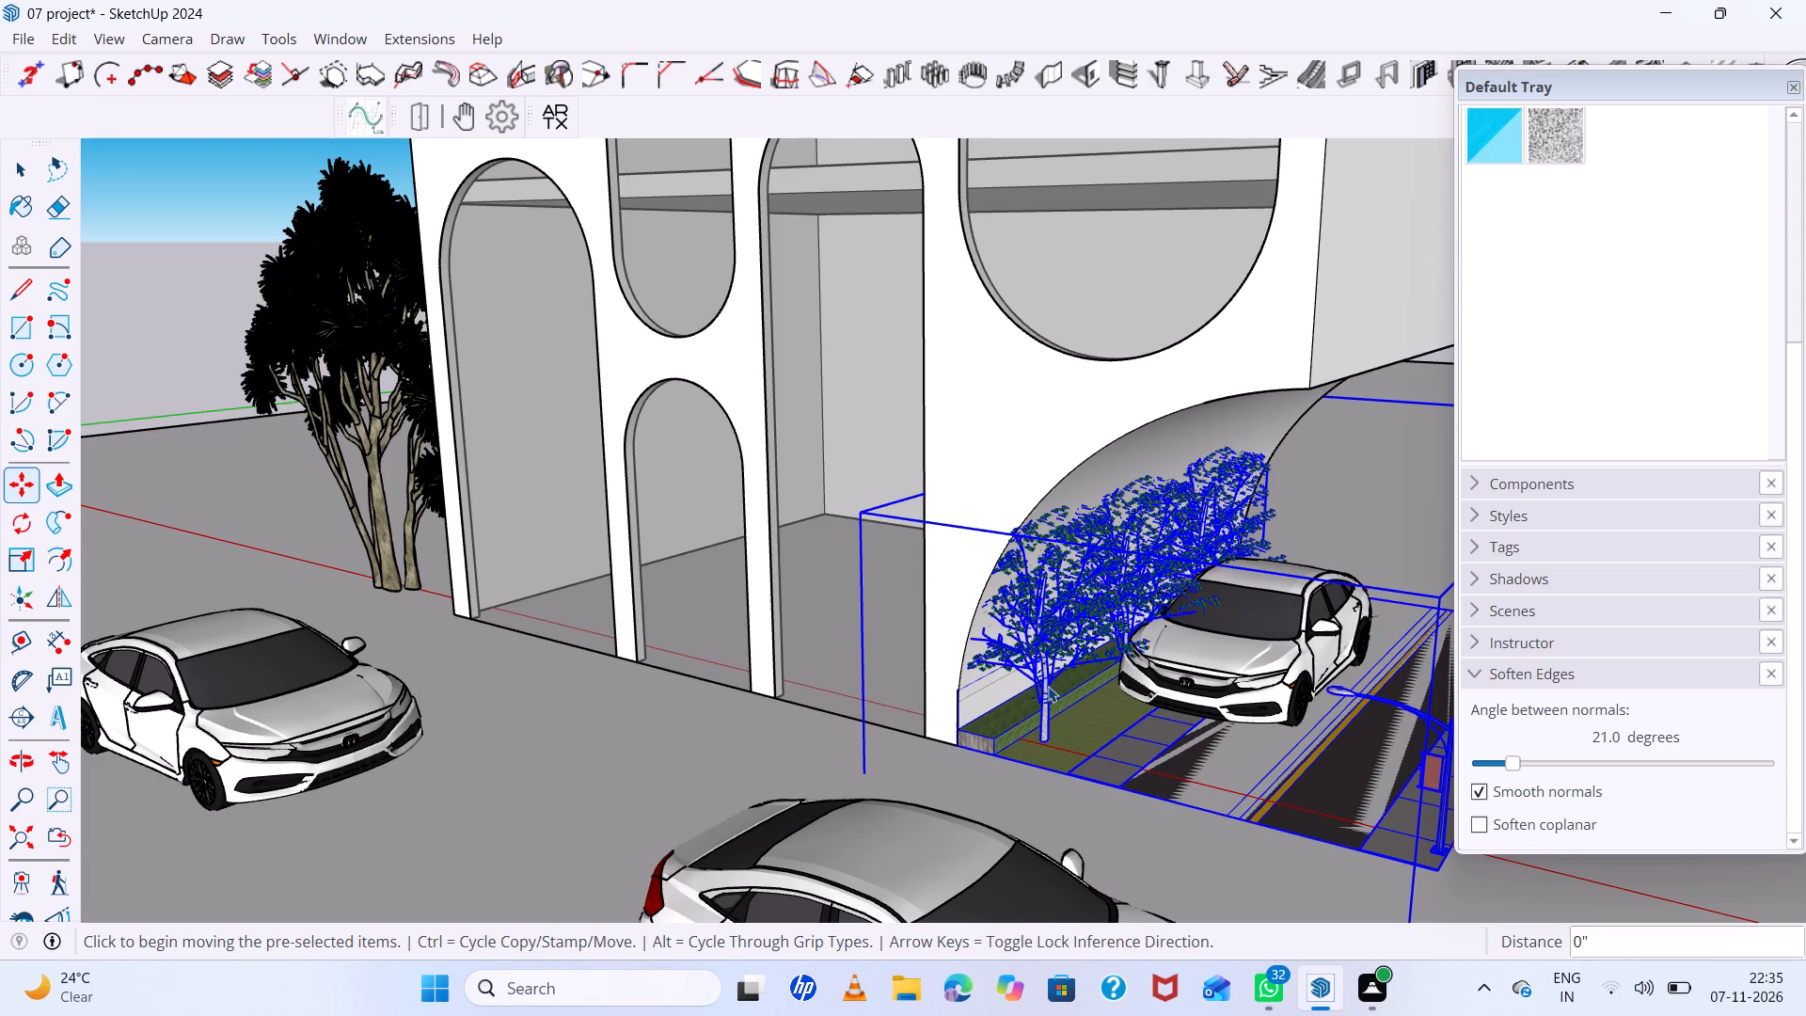
scroll(1042, 686, "down", 12)
middle_click_drag(1353, 754, 1426, 778)
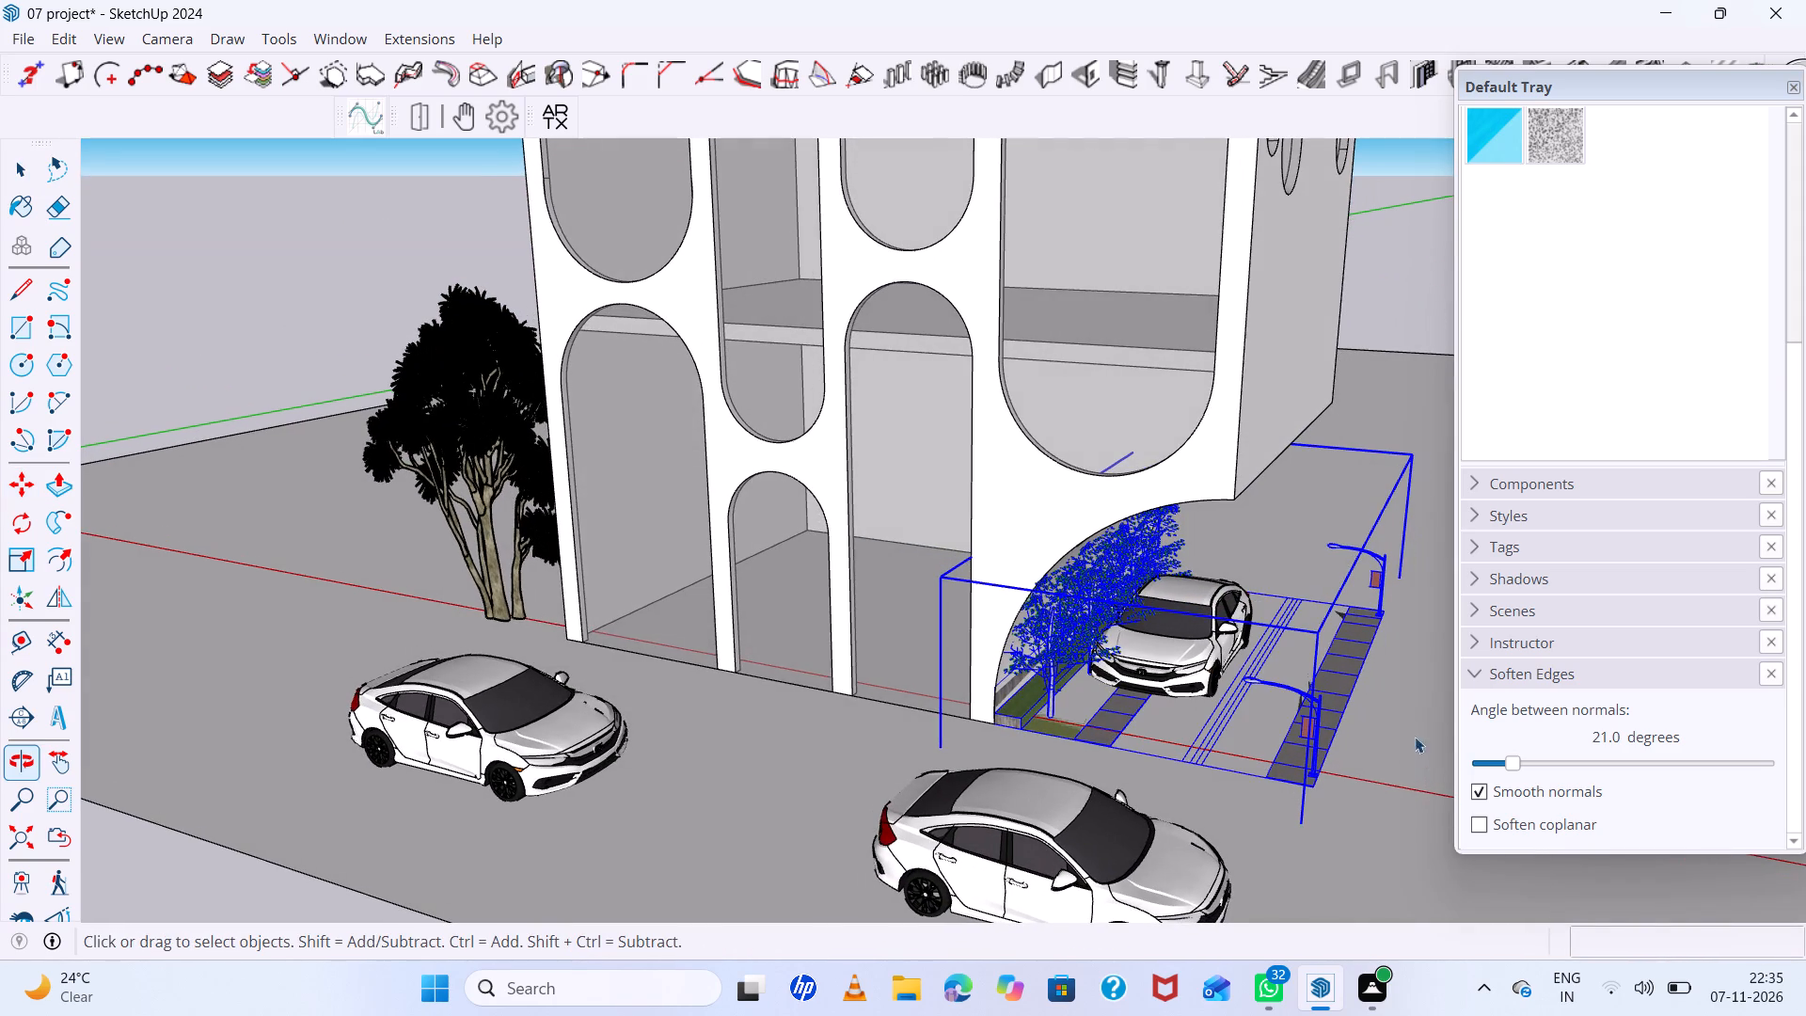
scroll(1299, 783, "up", 10)
middle_click_drag(1344, 775, 1344, 774)
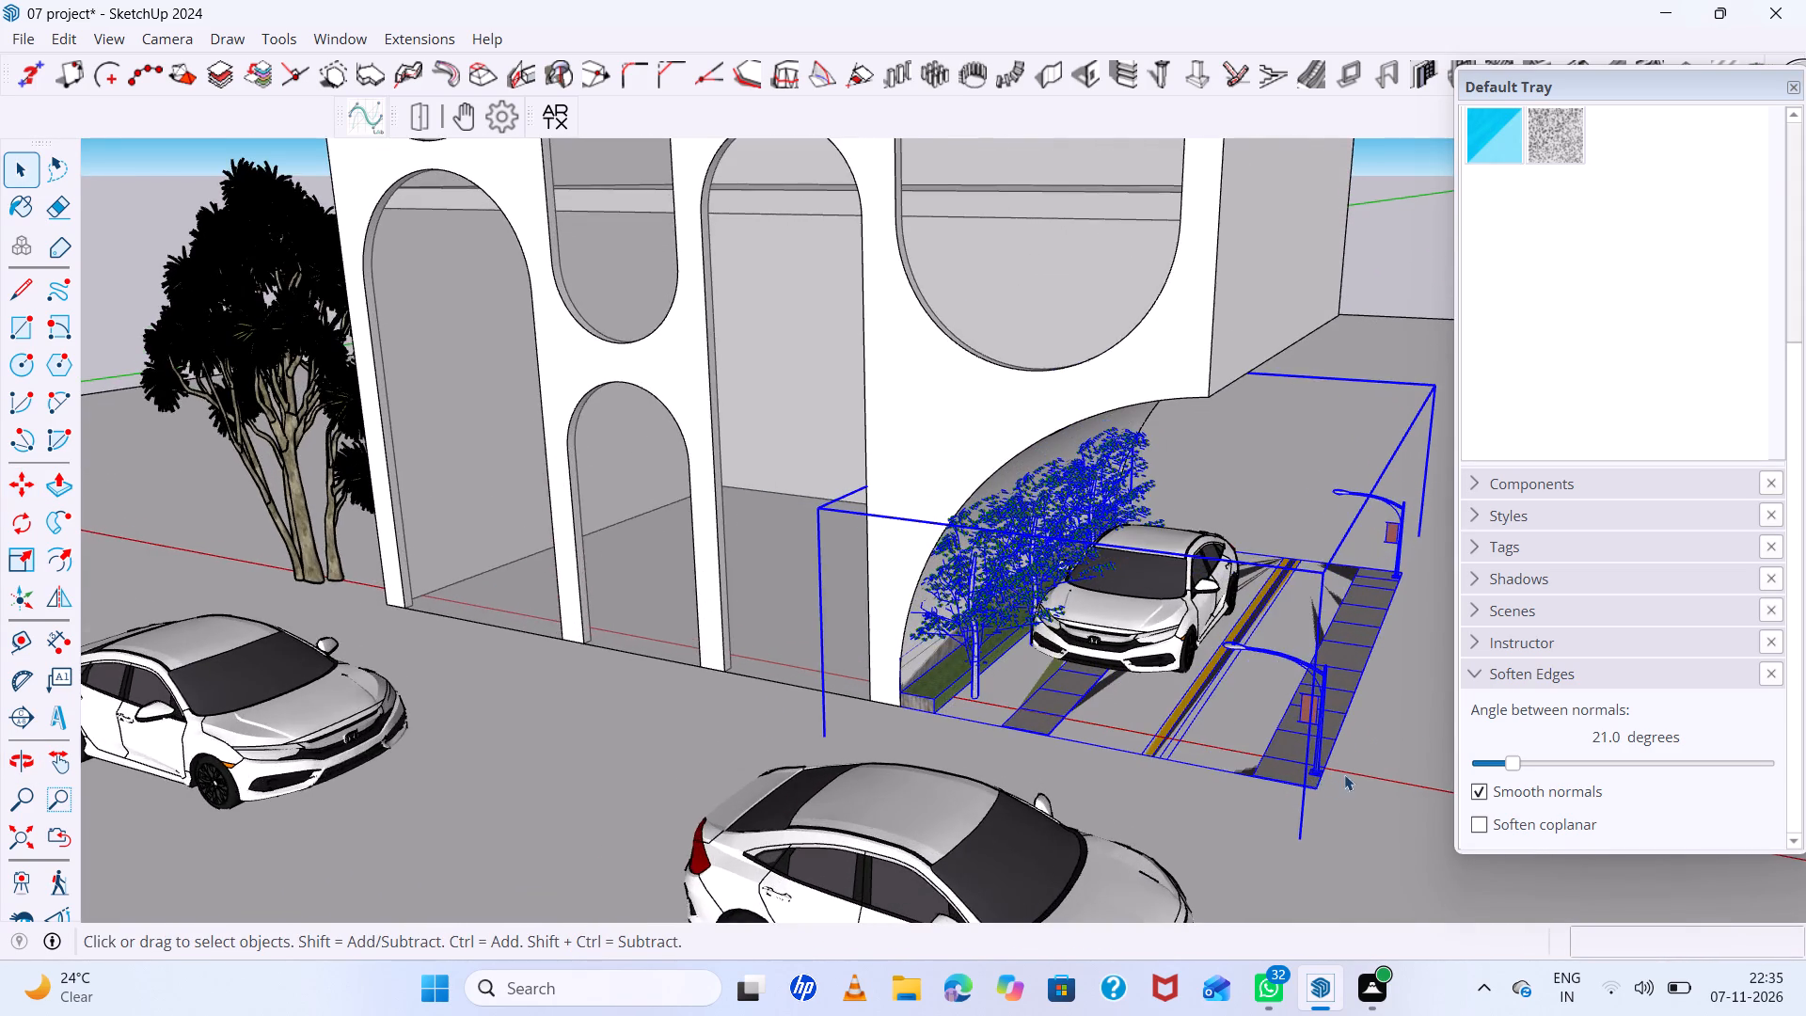
middle_click_drag(1344, 774, 1361, 611)
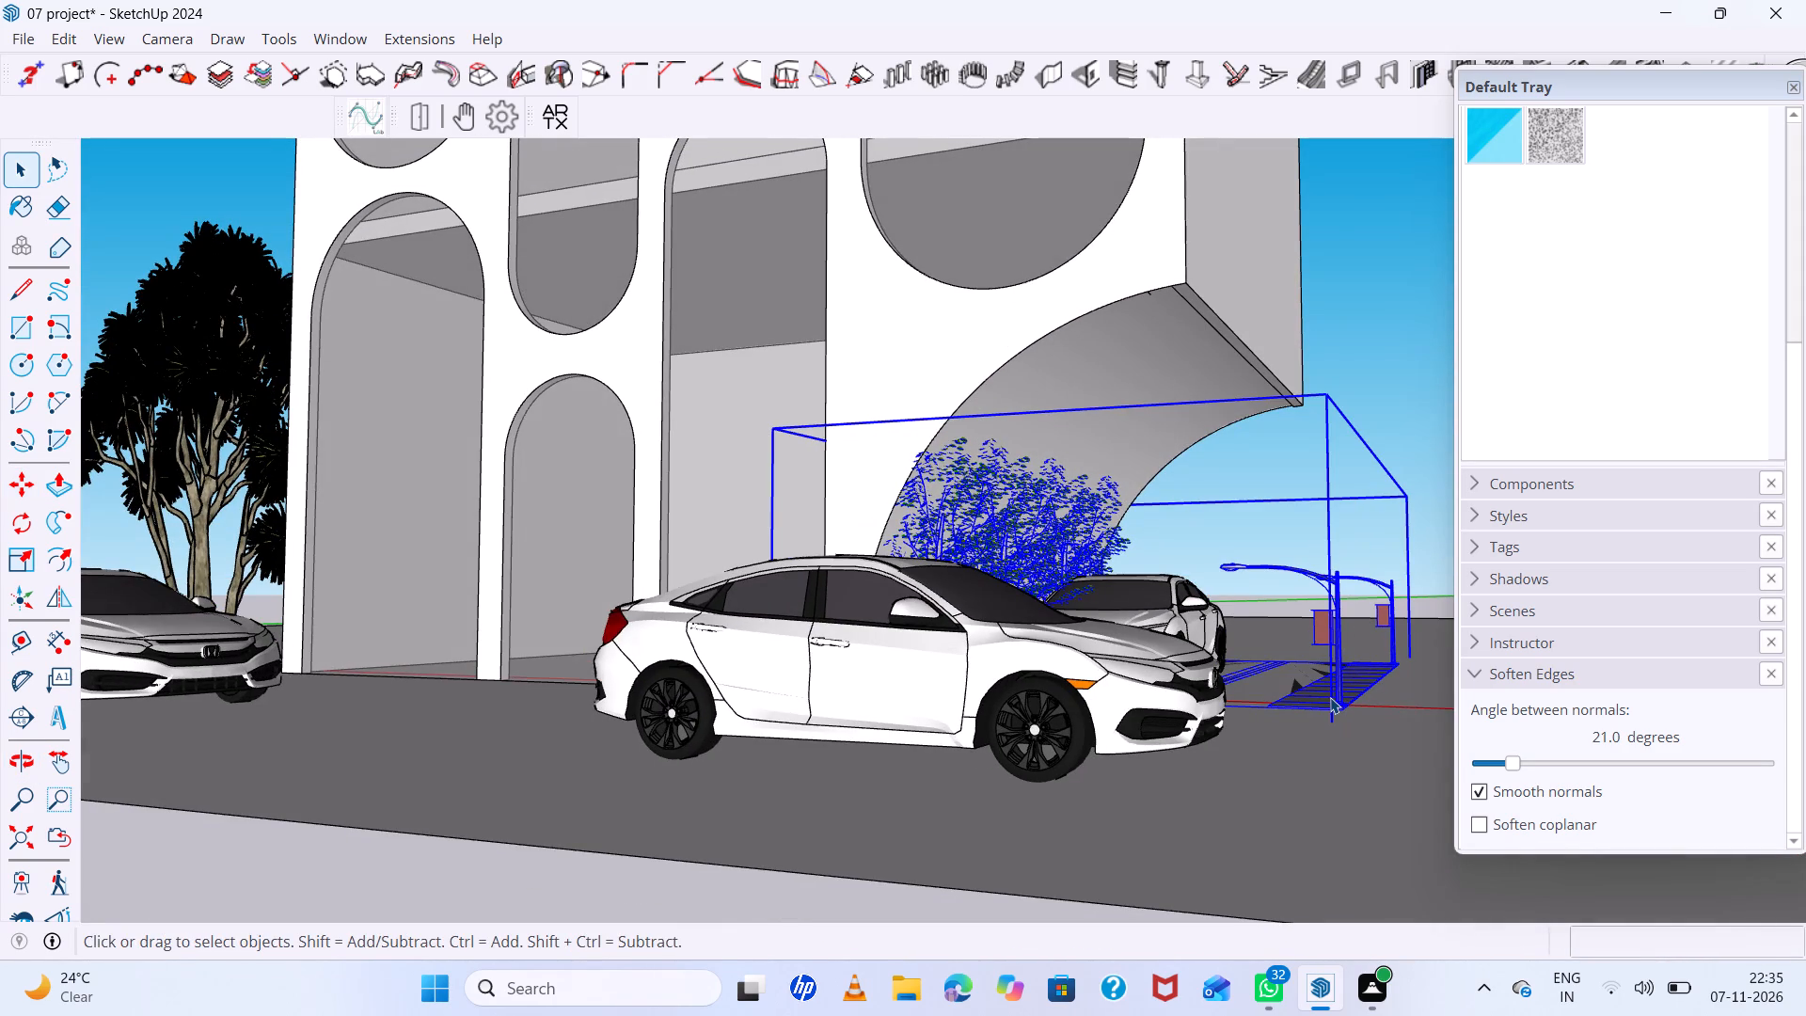
key("m")
left_click(1339, 713)
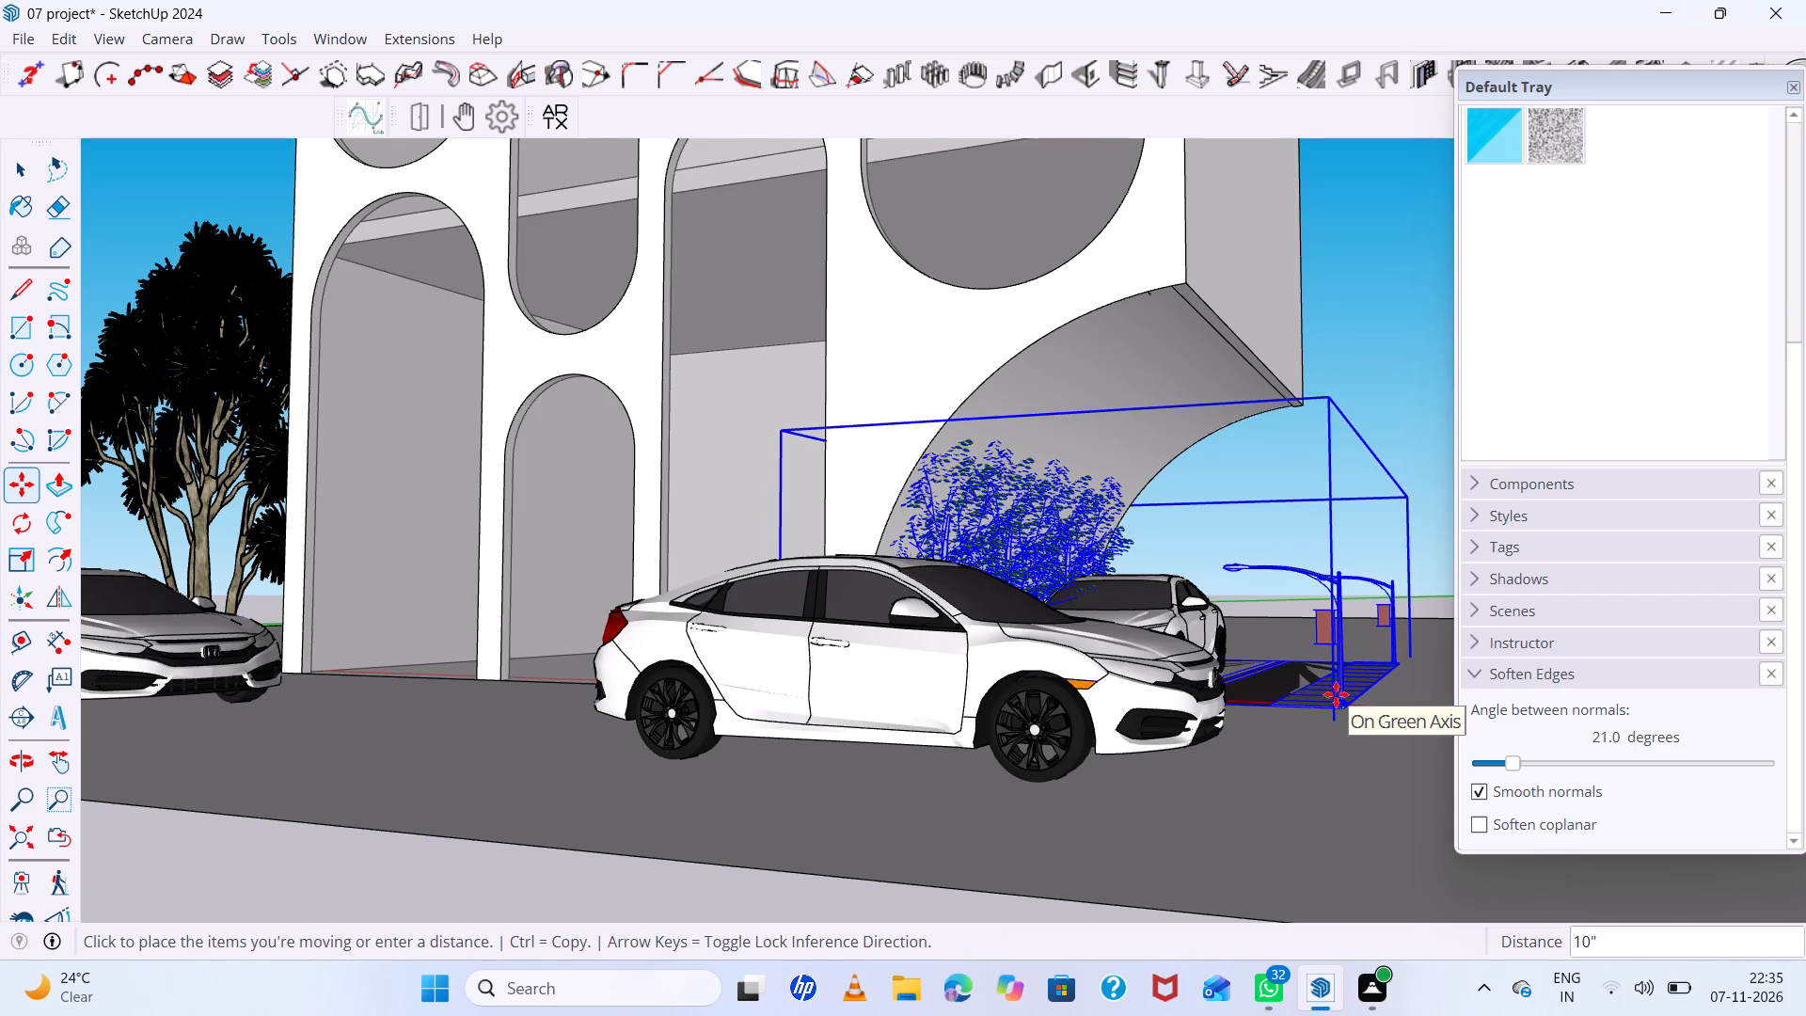
scroll(1336, 693, "down", 1)
key("Up")
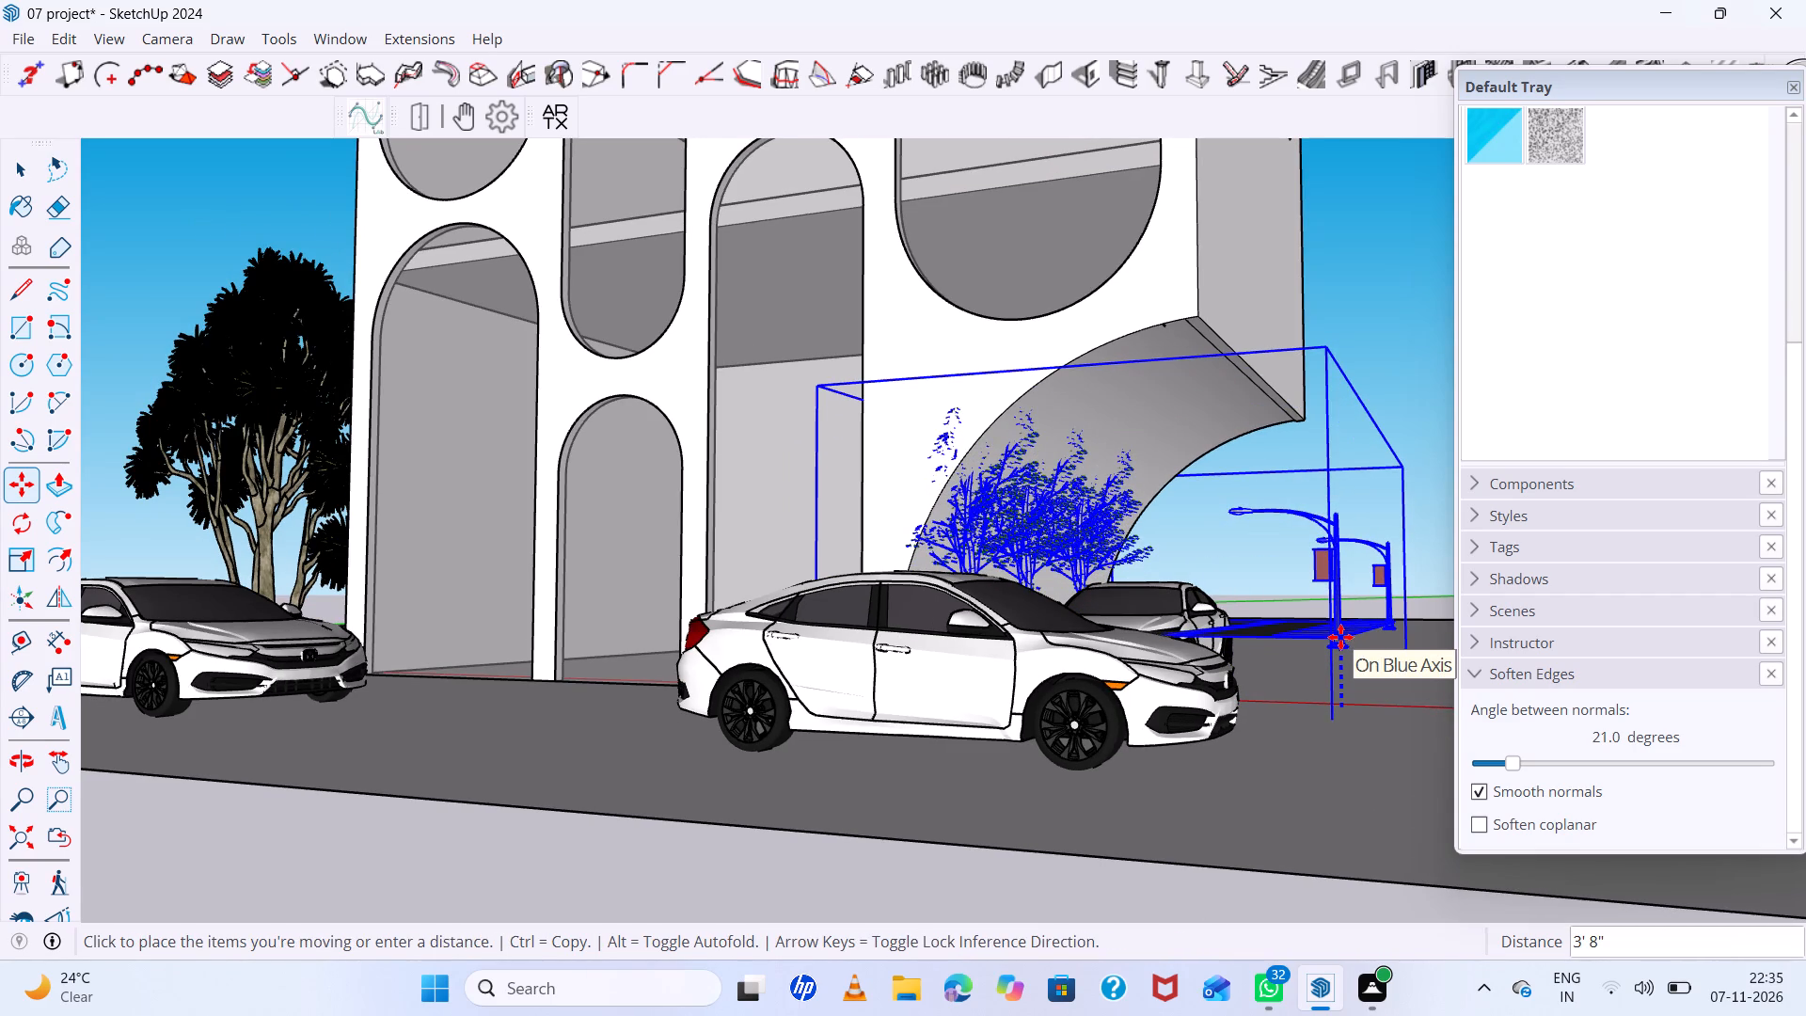
type("5MM")
key("Return")
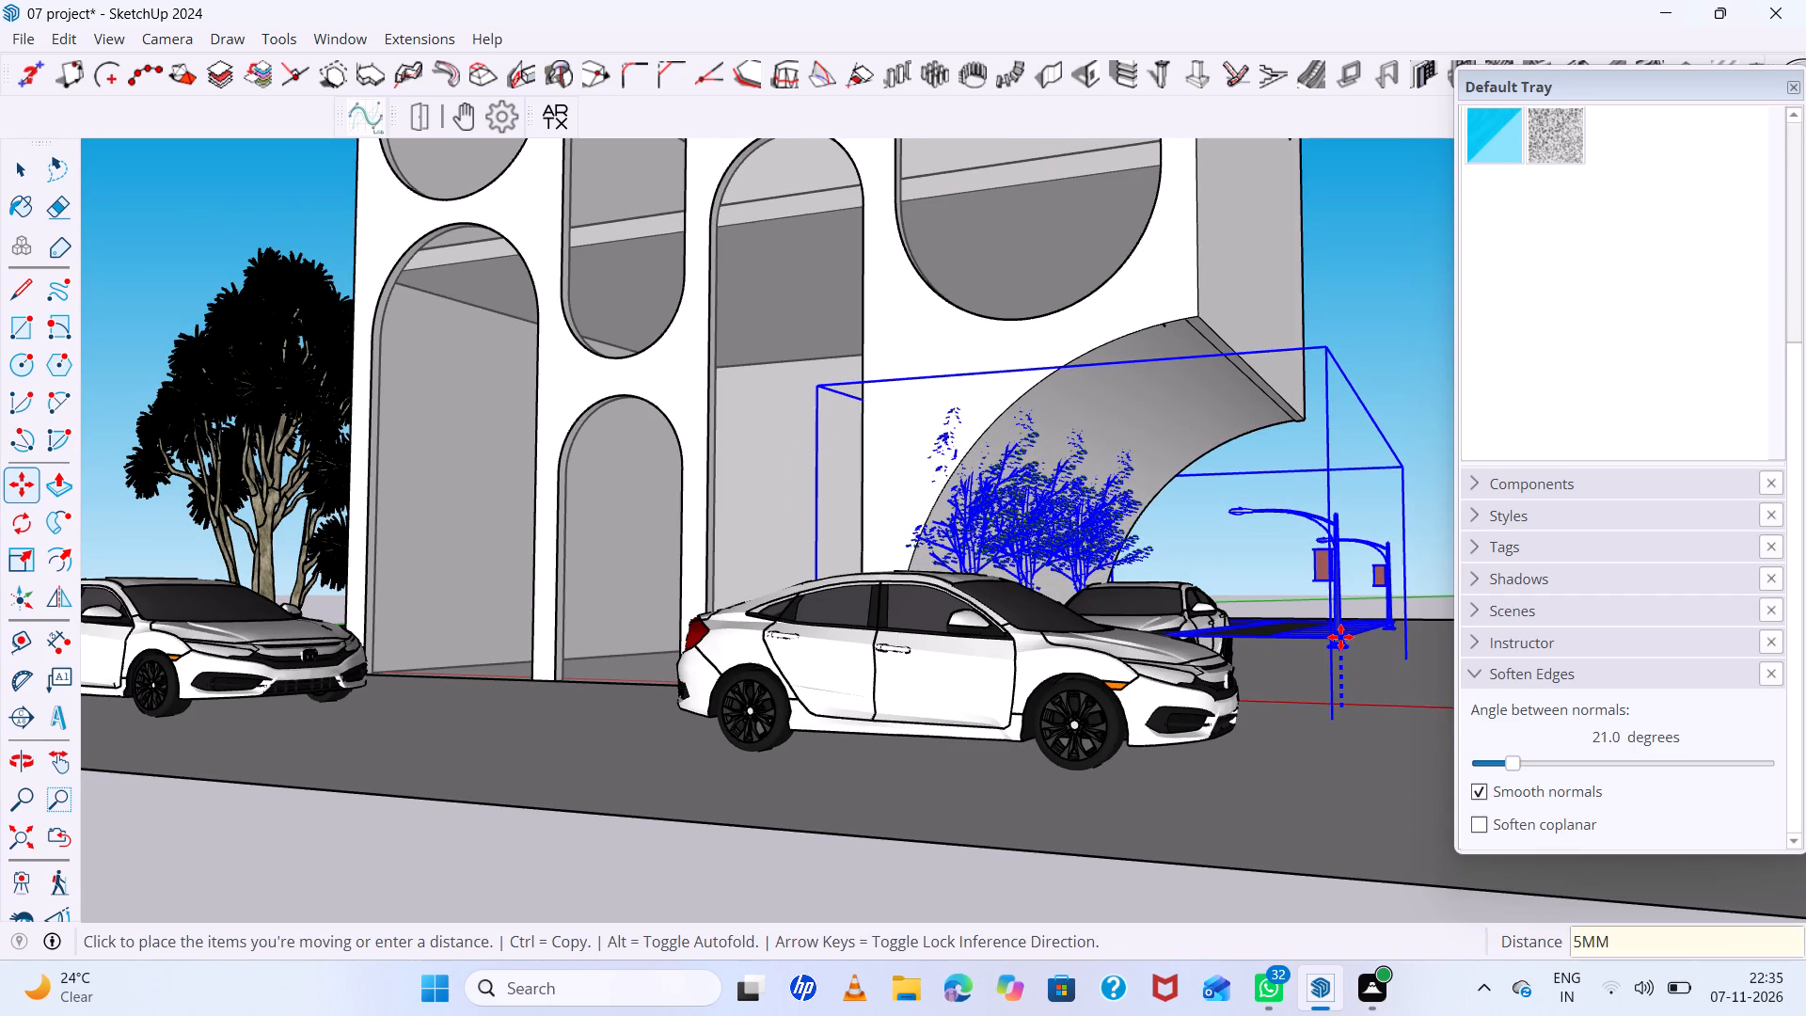
Explode the car component standing on the road beneath the curved arch.
scroll(1220, 562, "down", 7)
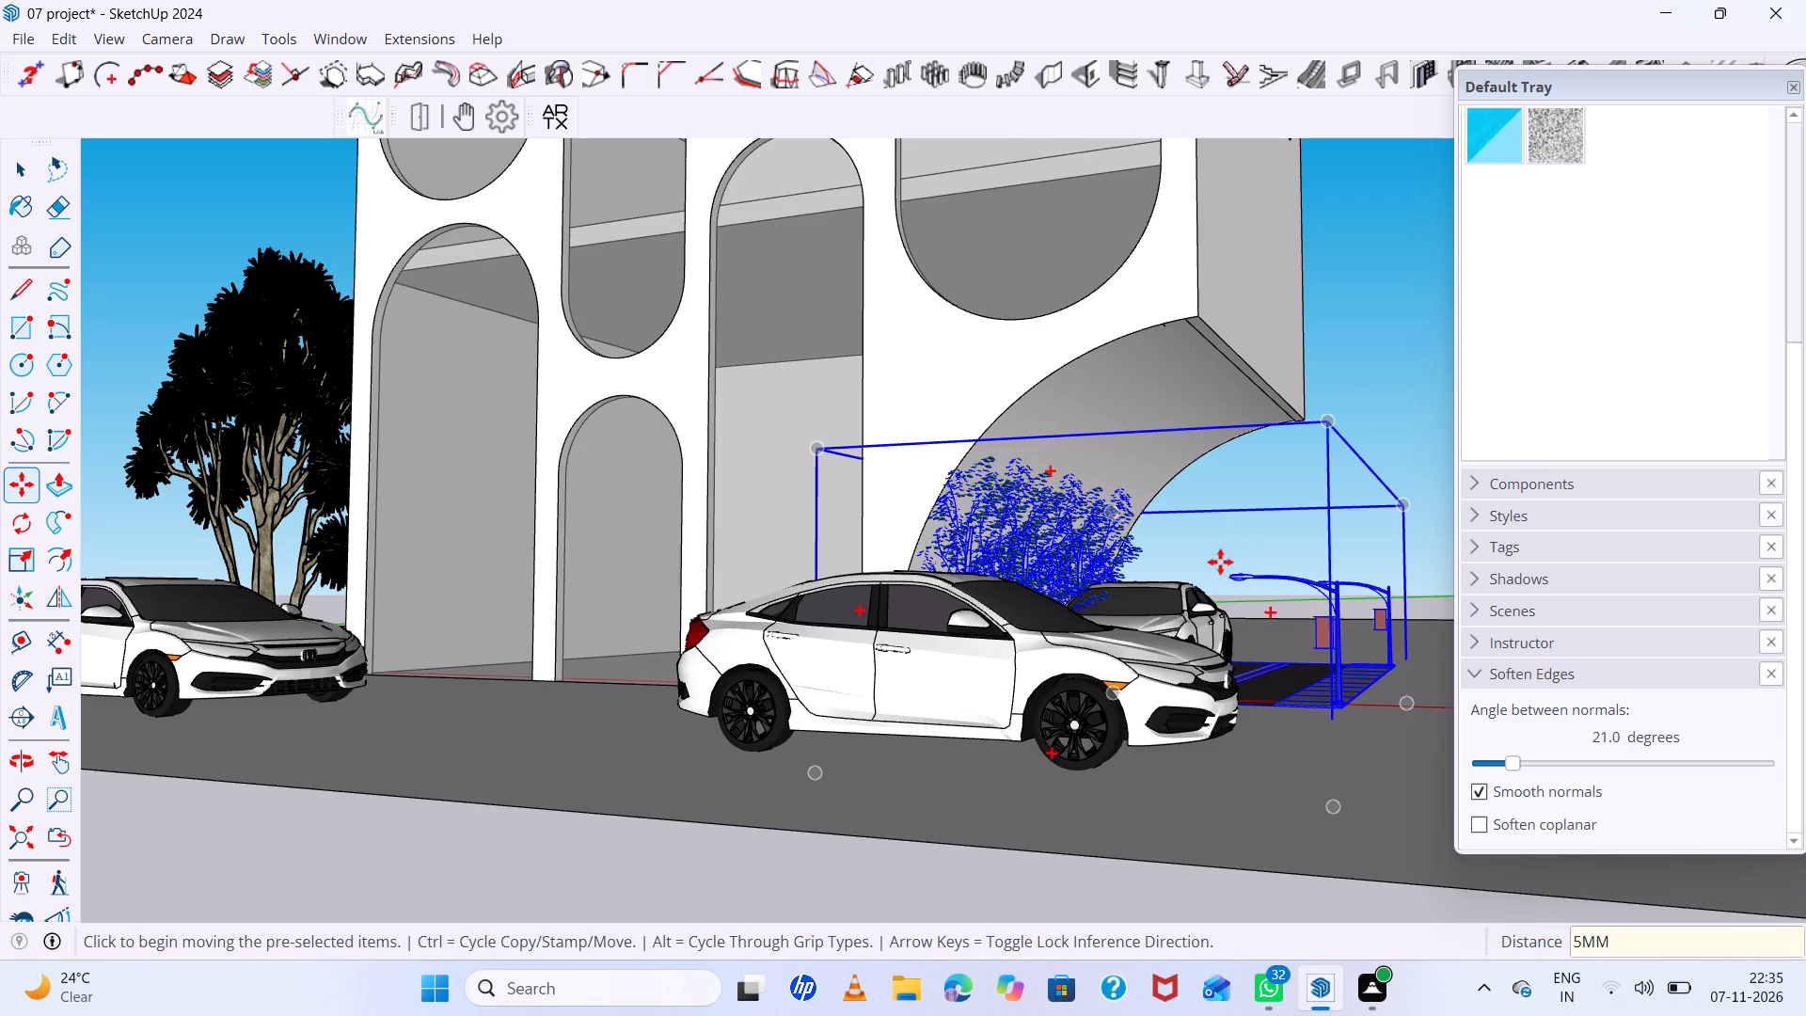
middle_click_drag(1211, 557, 1283, 770)
right_click(1120, 578)
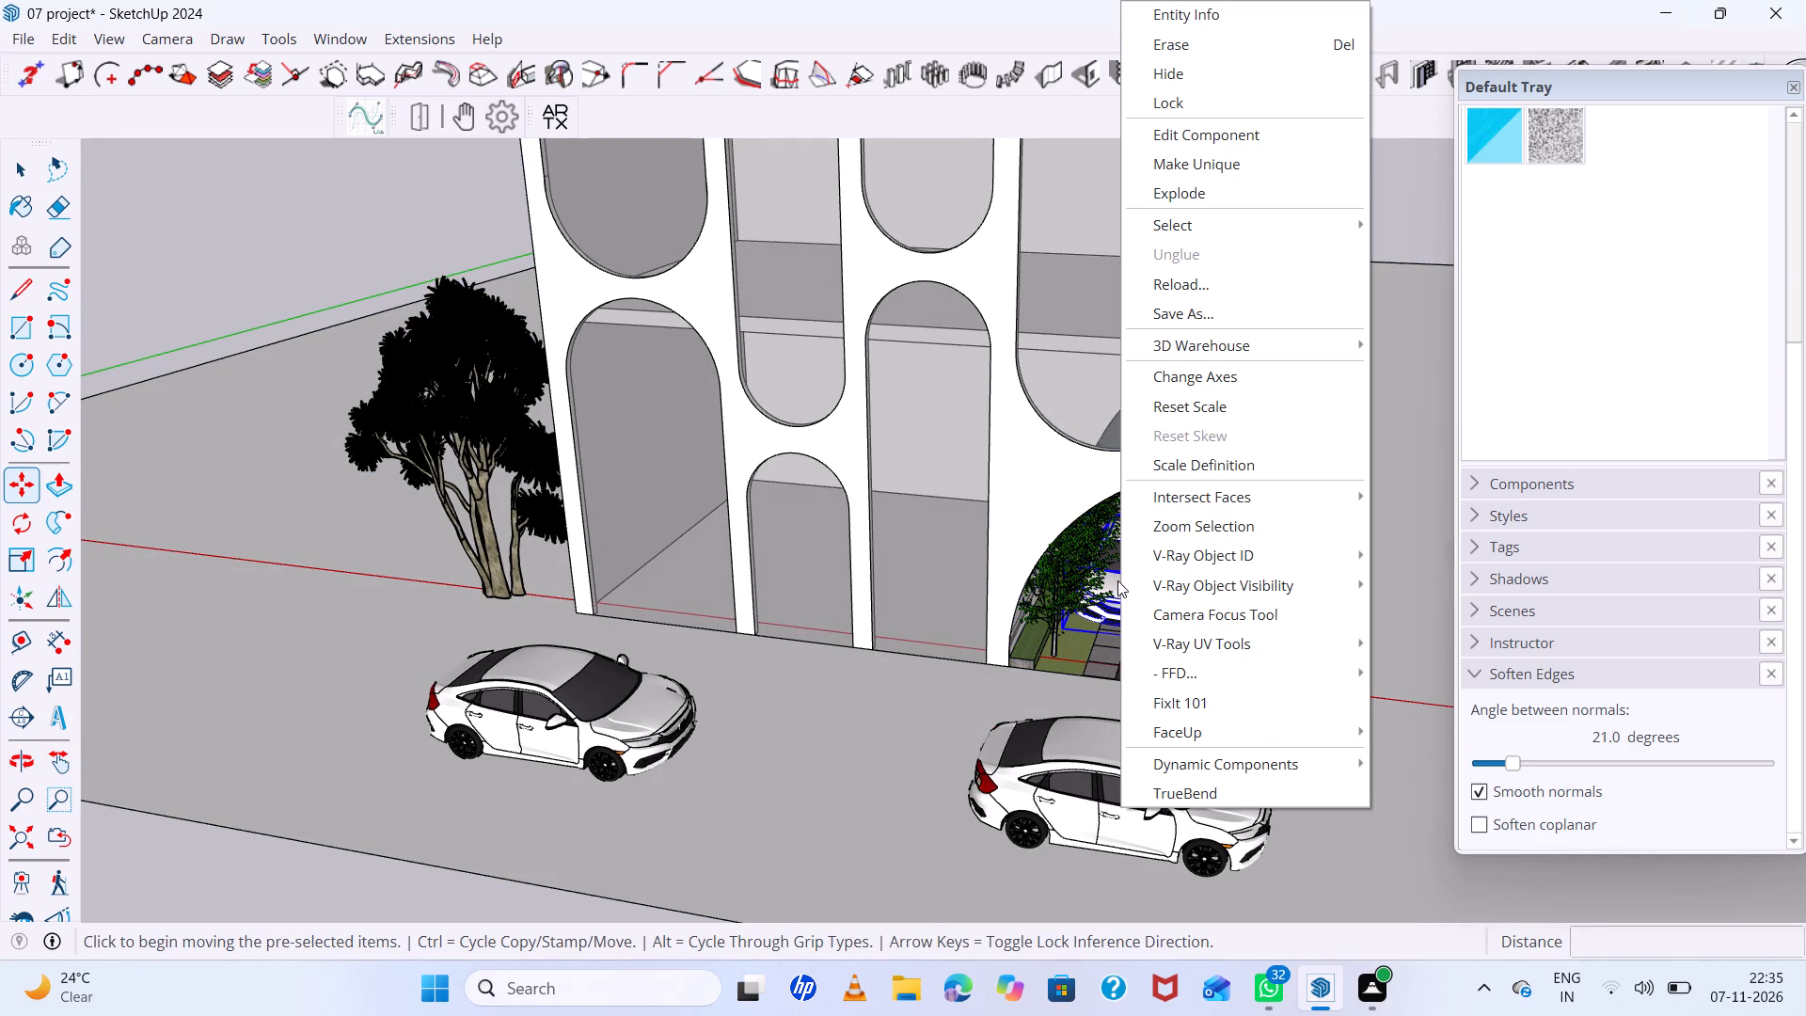
left_click(1200, 199)
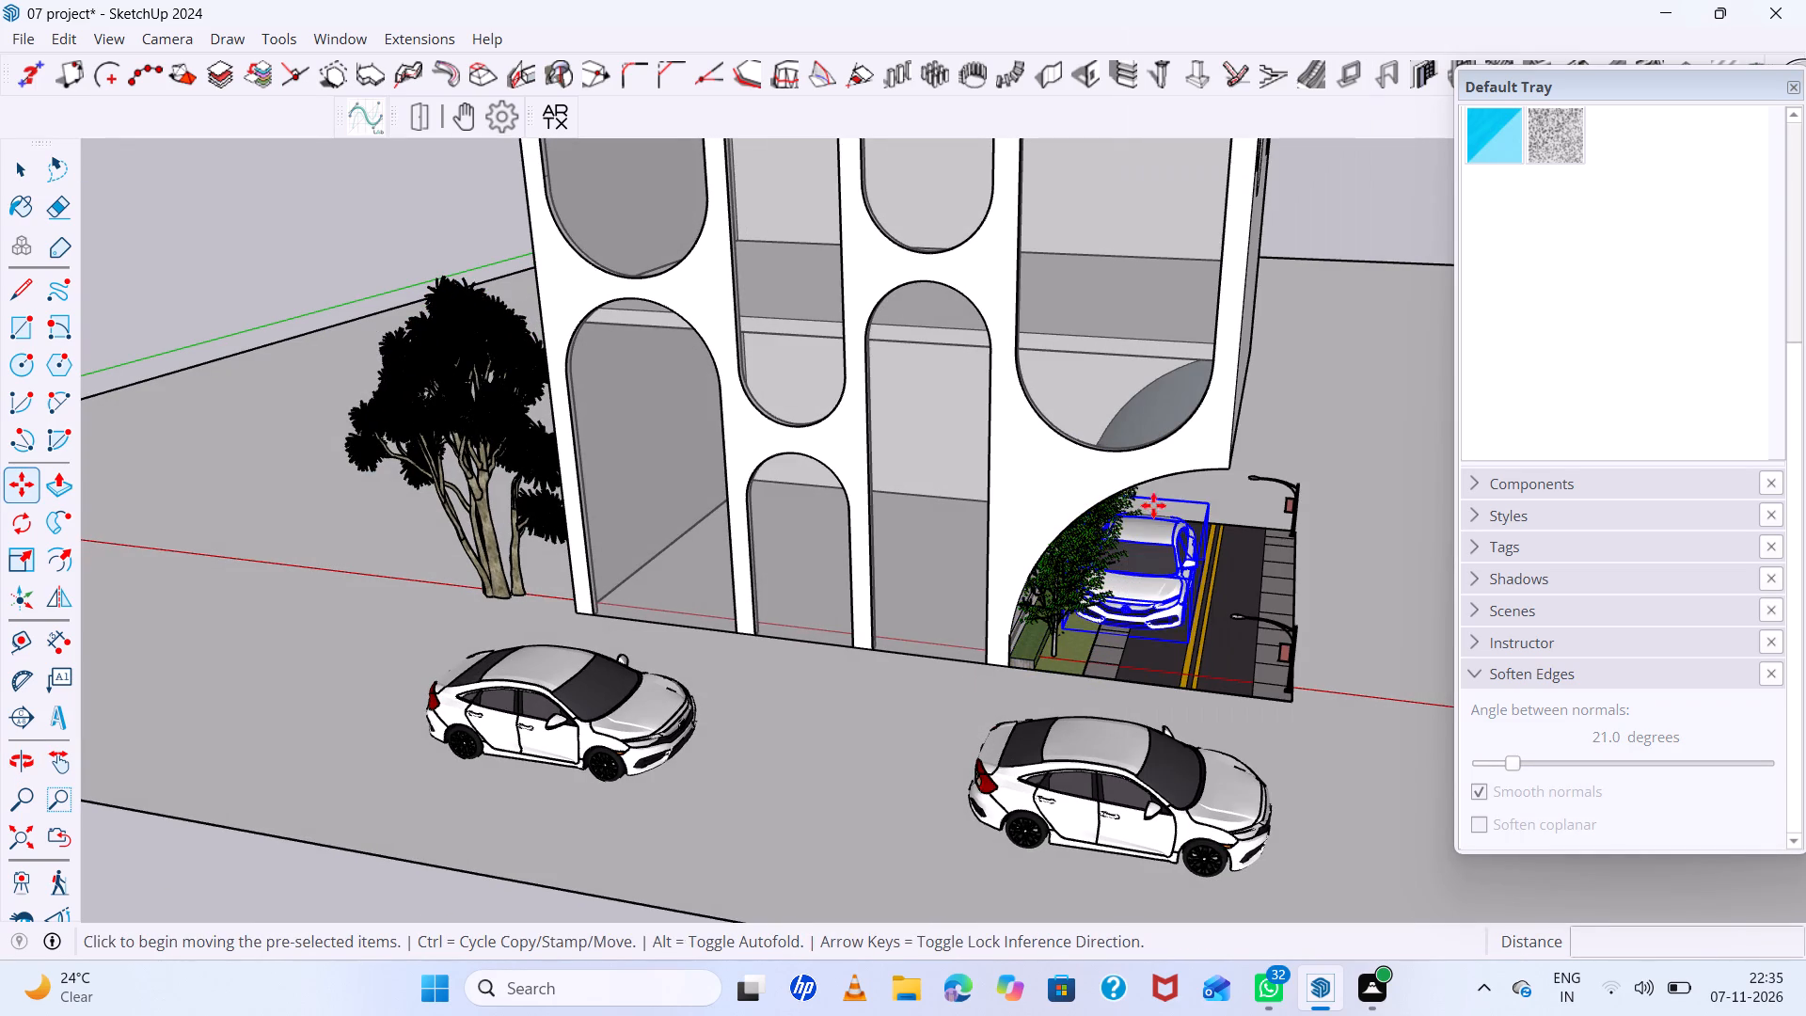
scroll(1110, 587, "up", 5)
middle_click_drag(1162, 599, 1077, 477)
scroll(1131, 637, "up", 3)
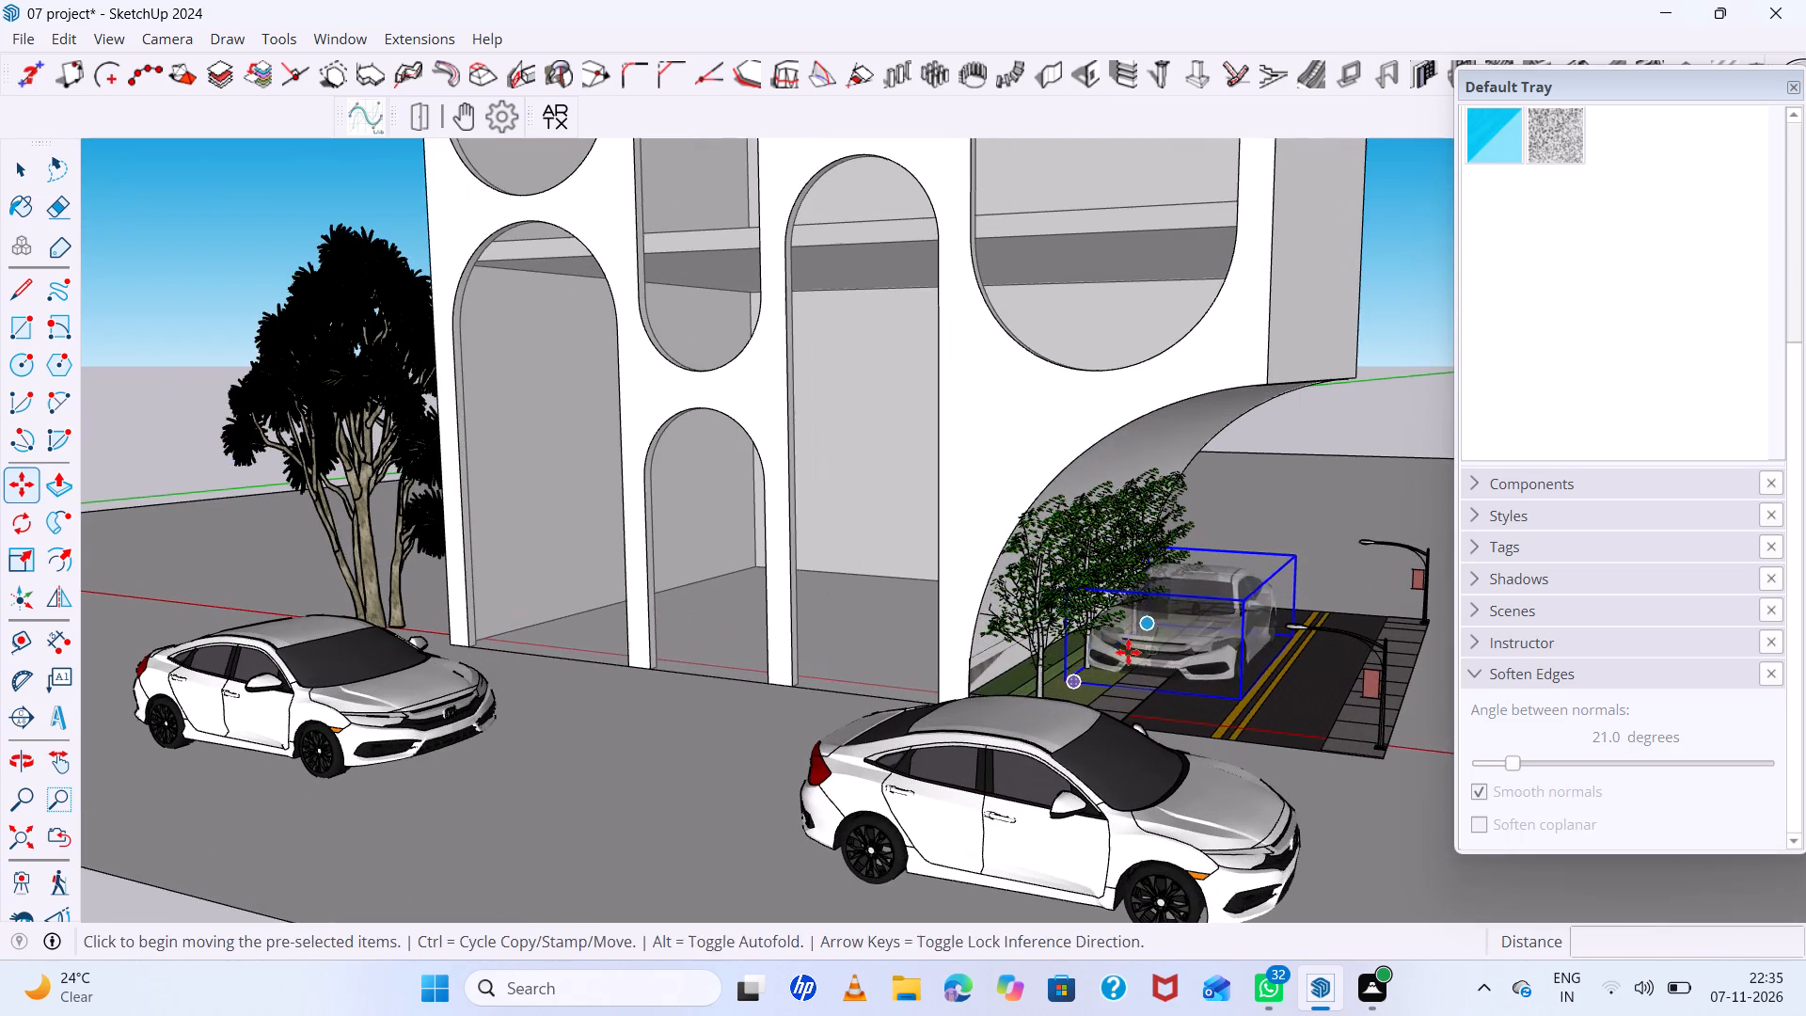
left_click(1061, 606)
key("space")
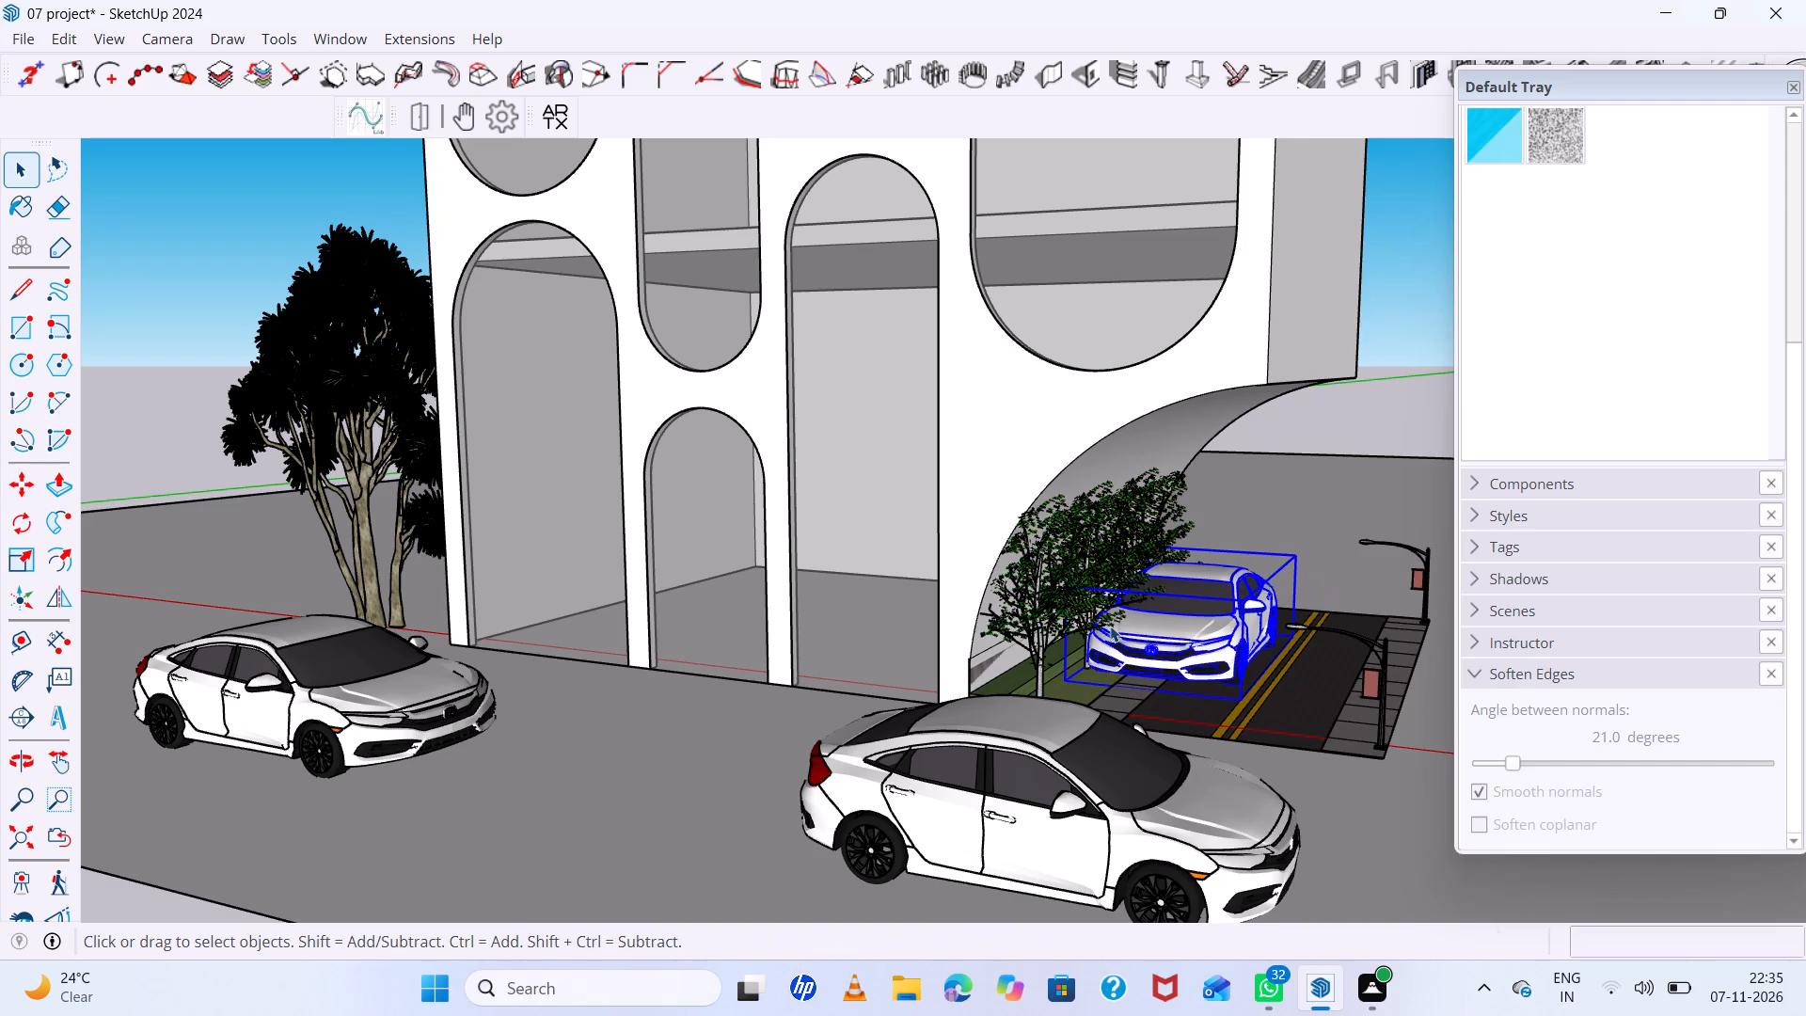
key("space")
Move the road component about 2' 8" along the red axis, away from the foot of the curved arch.
left_click(1322, 694)
scroll(1072, 623, "up", 4)
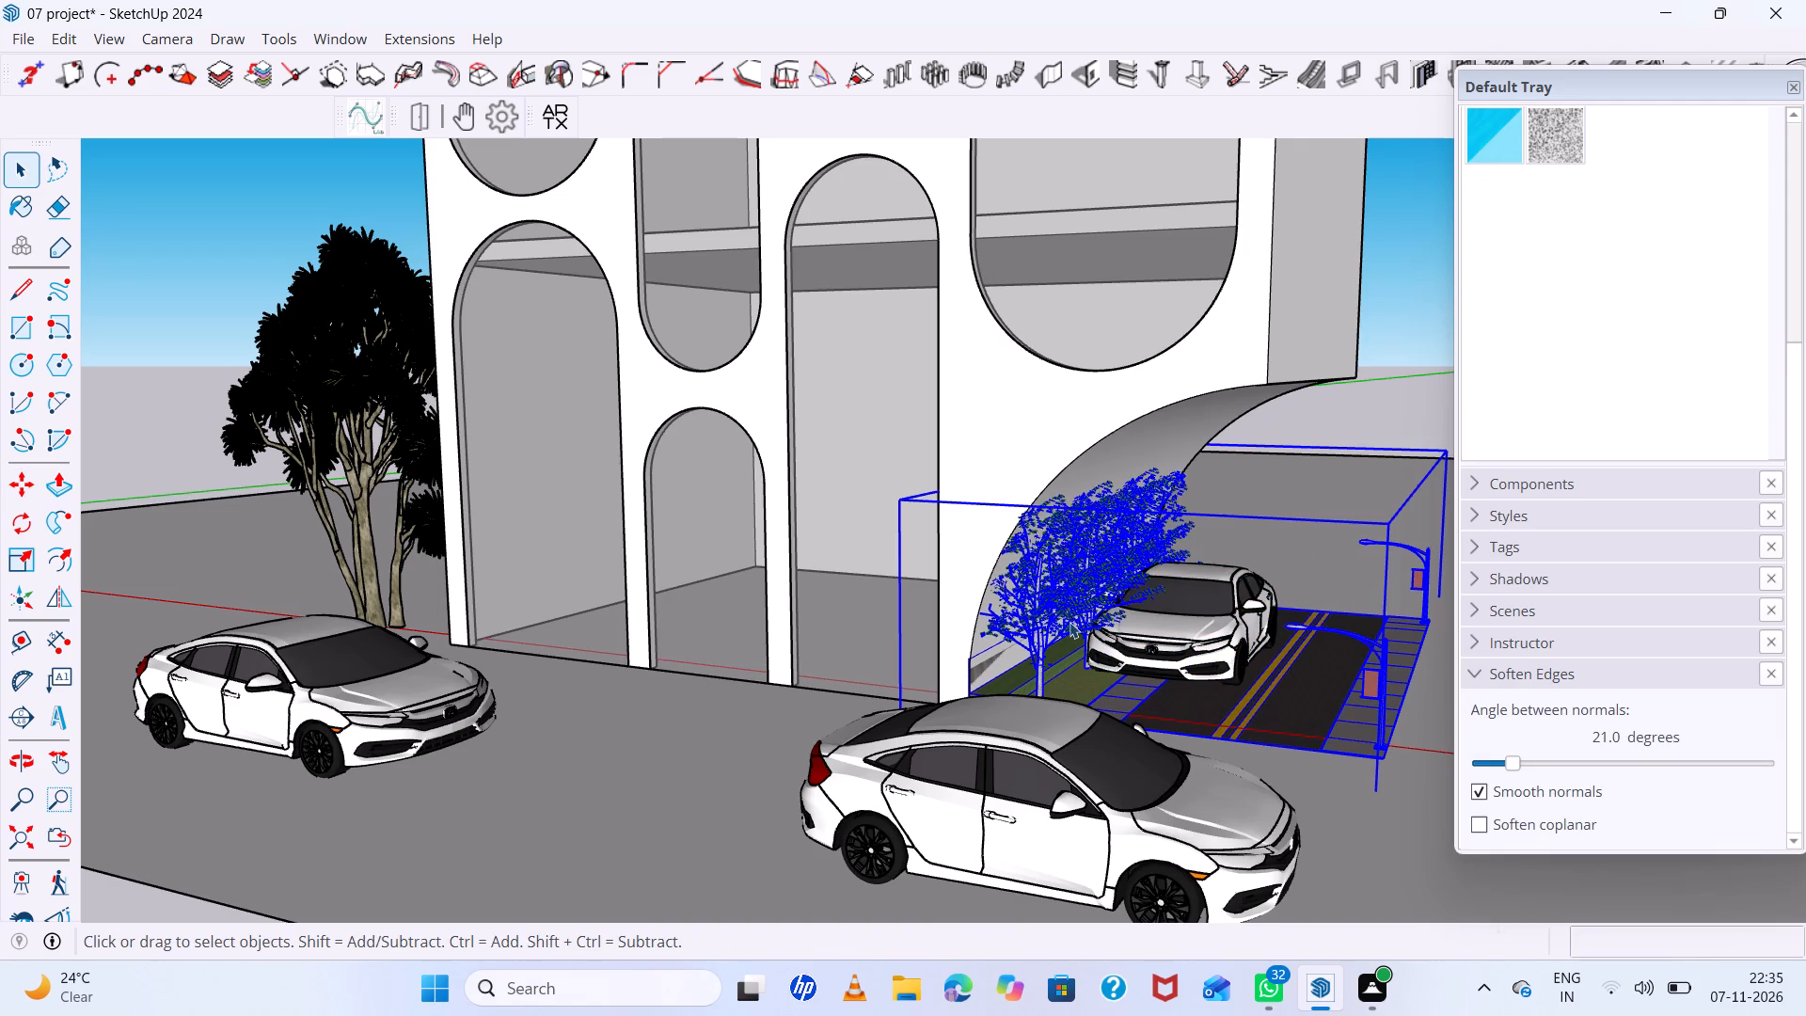
scroll(1070, 620, "down", 13)
middle_click_drag(1172, 651, 1318, 763)
scroll(1308, 625, "down", 2)
scroll(1118, 660, "up", 4)
scroll(1232, 679, "up", 1)
middle_click_drag(1233, 675, 1236, 635)
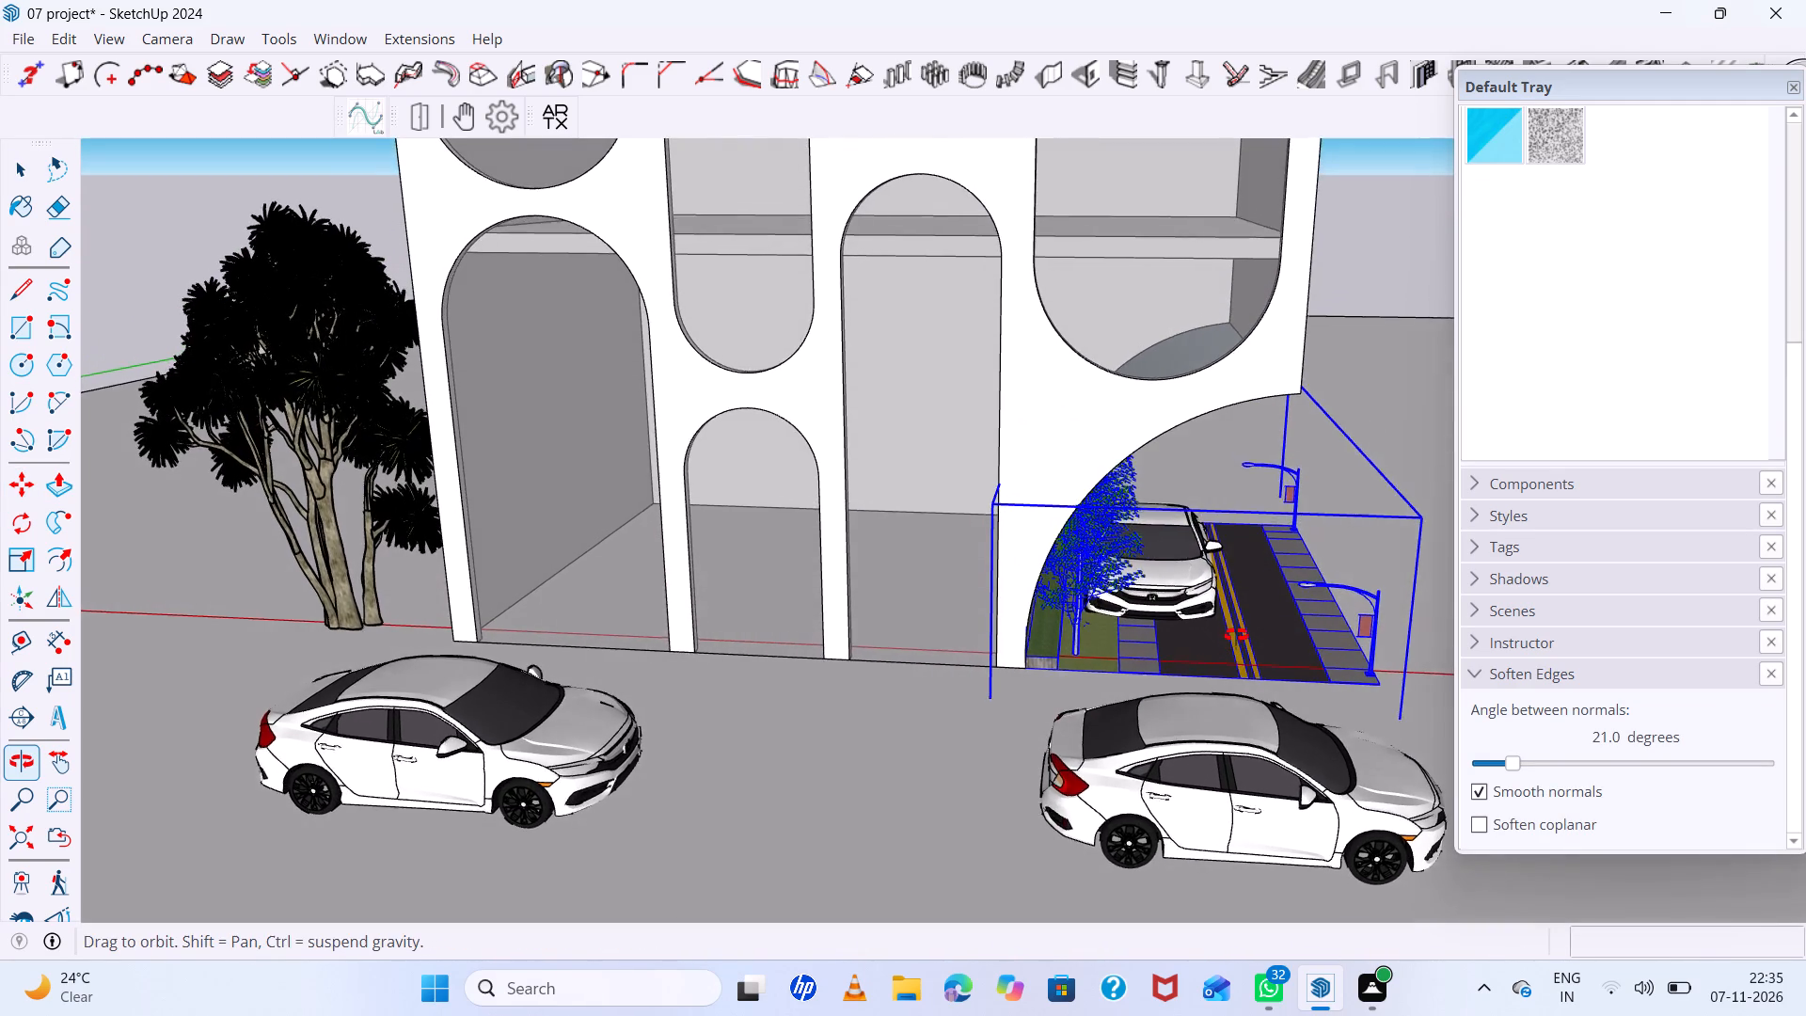
middle_click_drag(1236, 635, 1233, 624)
scroll(1050, 553, "down", 6)
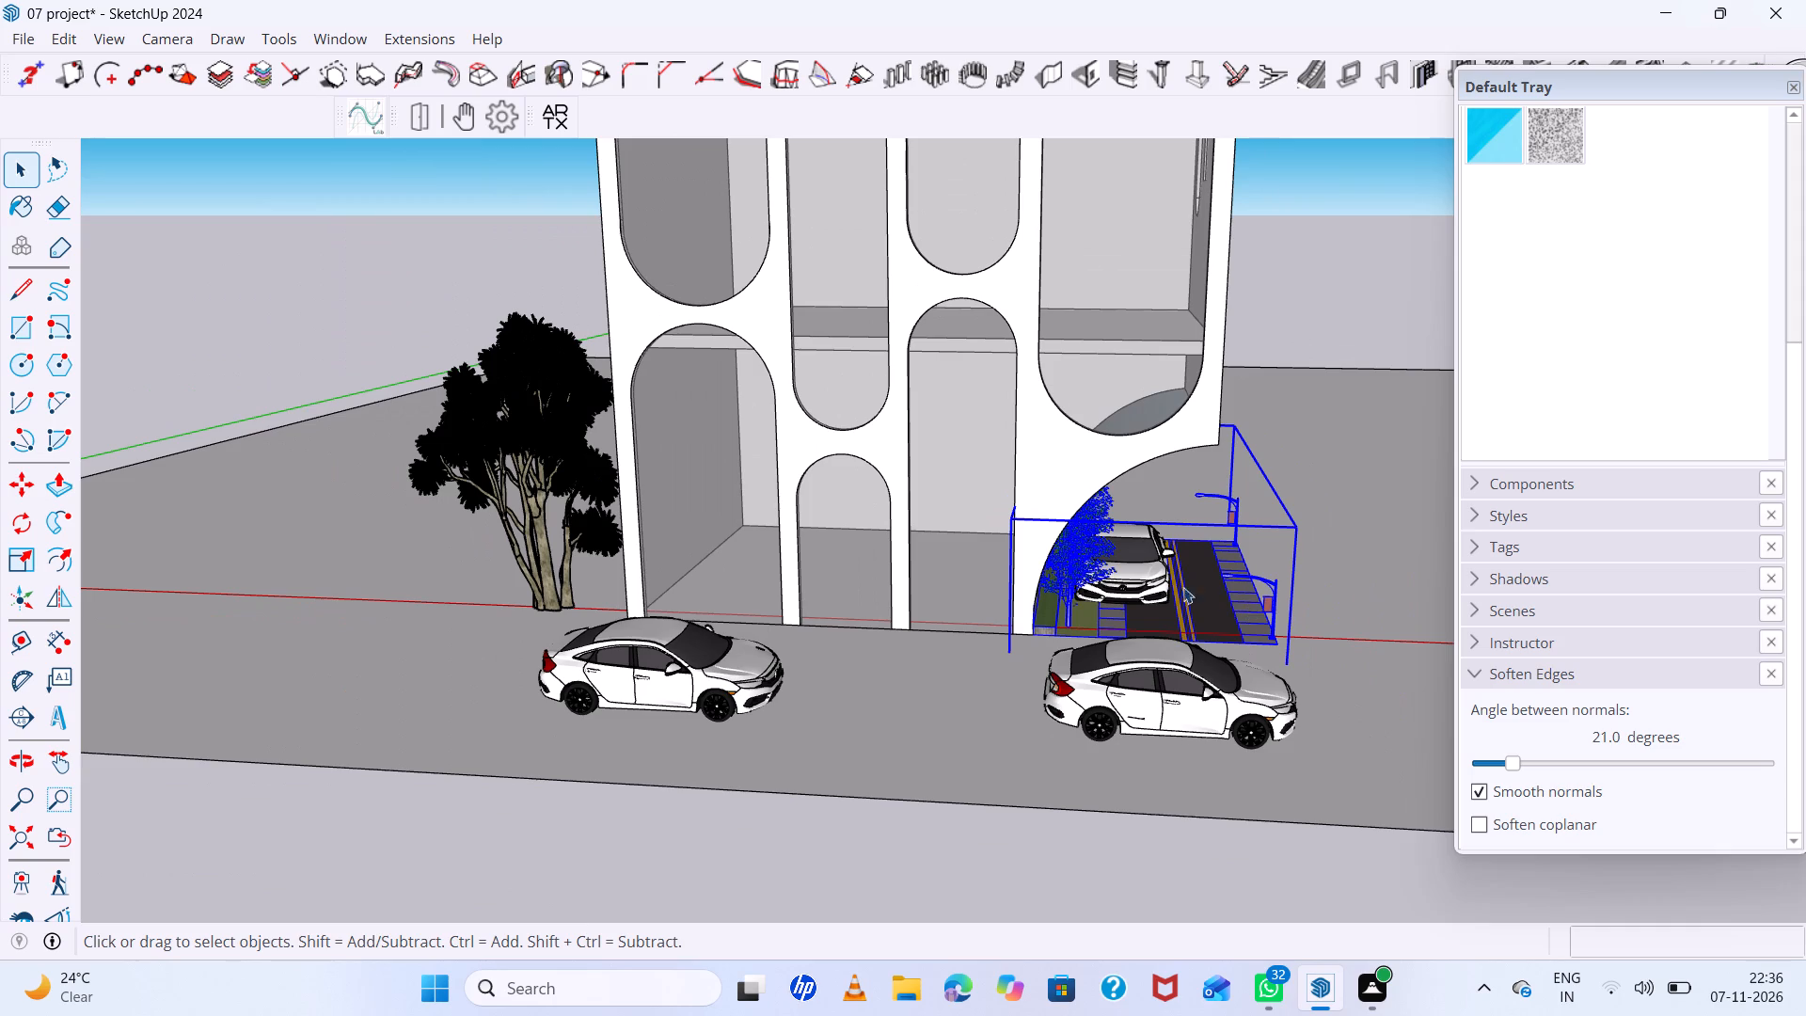
scroll(1151, 573, "up", 4)
middle_click_drag(1248, 622, 1221, 590)
scroll(1172, 590, "up", 6)
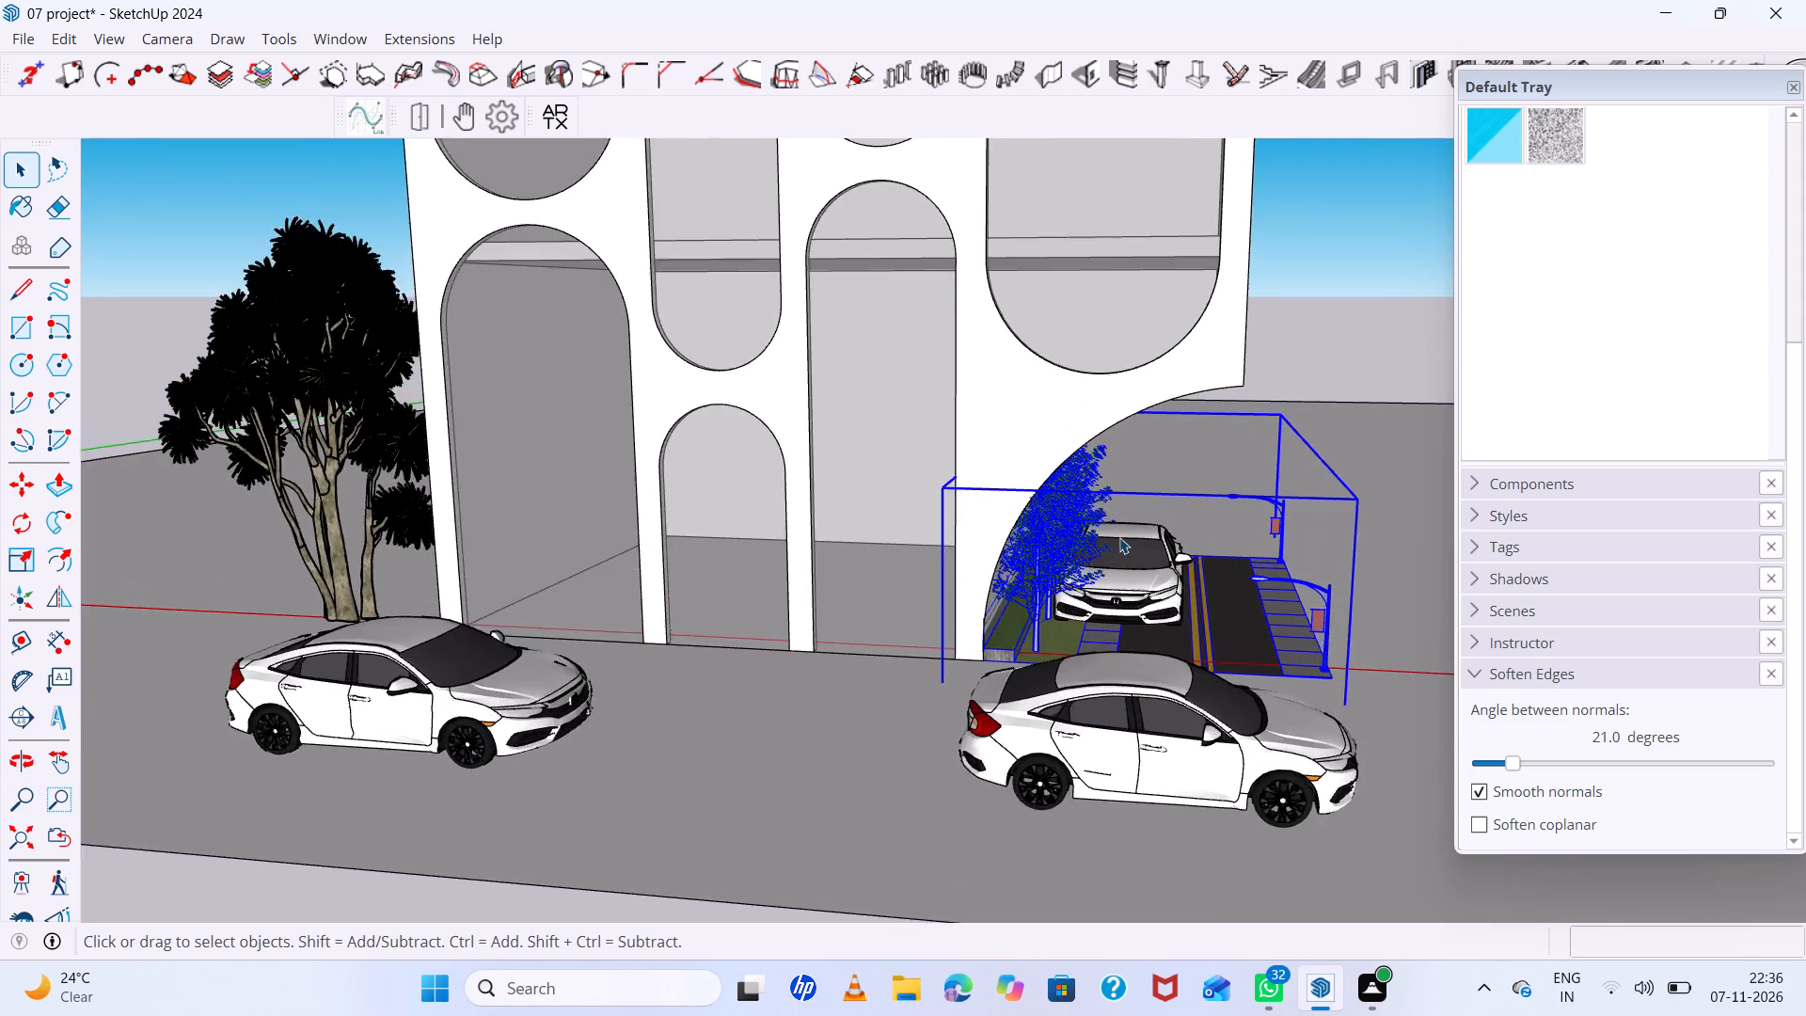
scroll(1117, 534, "down", 6)
middle_click_drag(1475, 632, 1472, 642)
scroll(1208, 520, "down", 15)
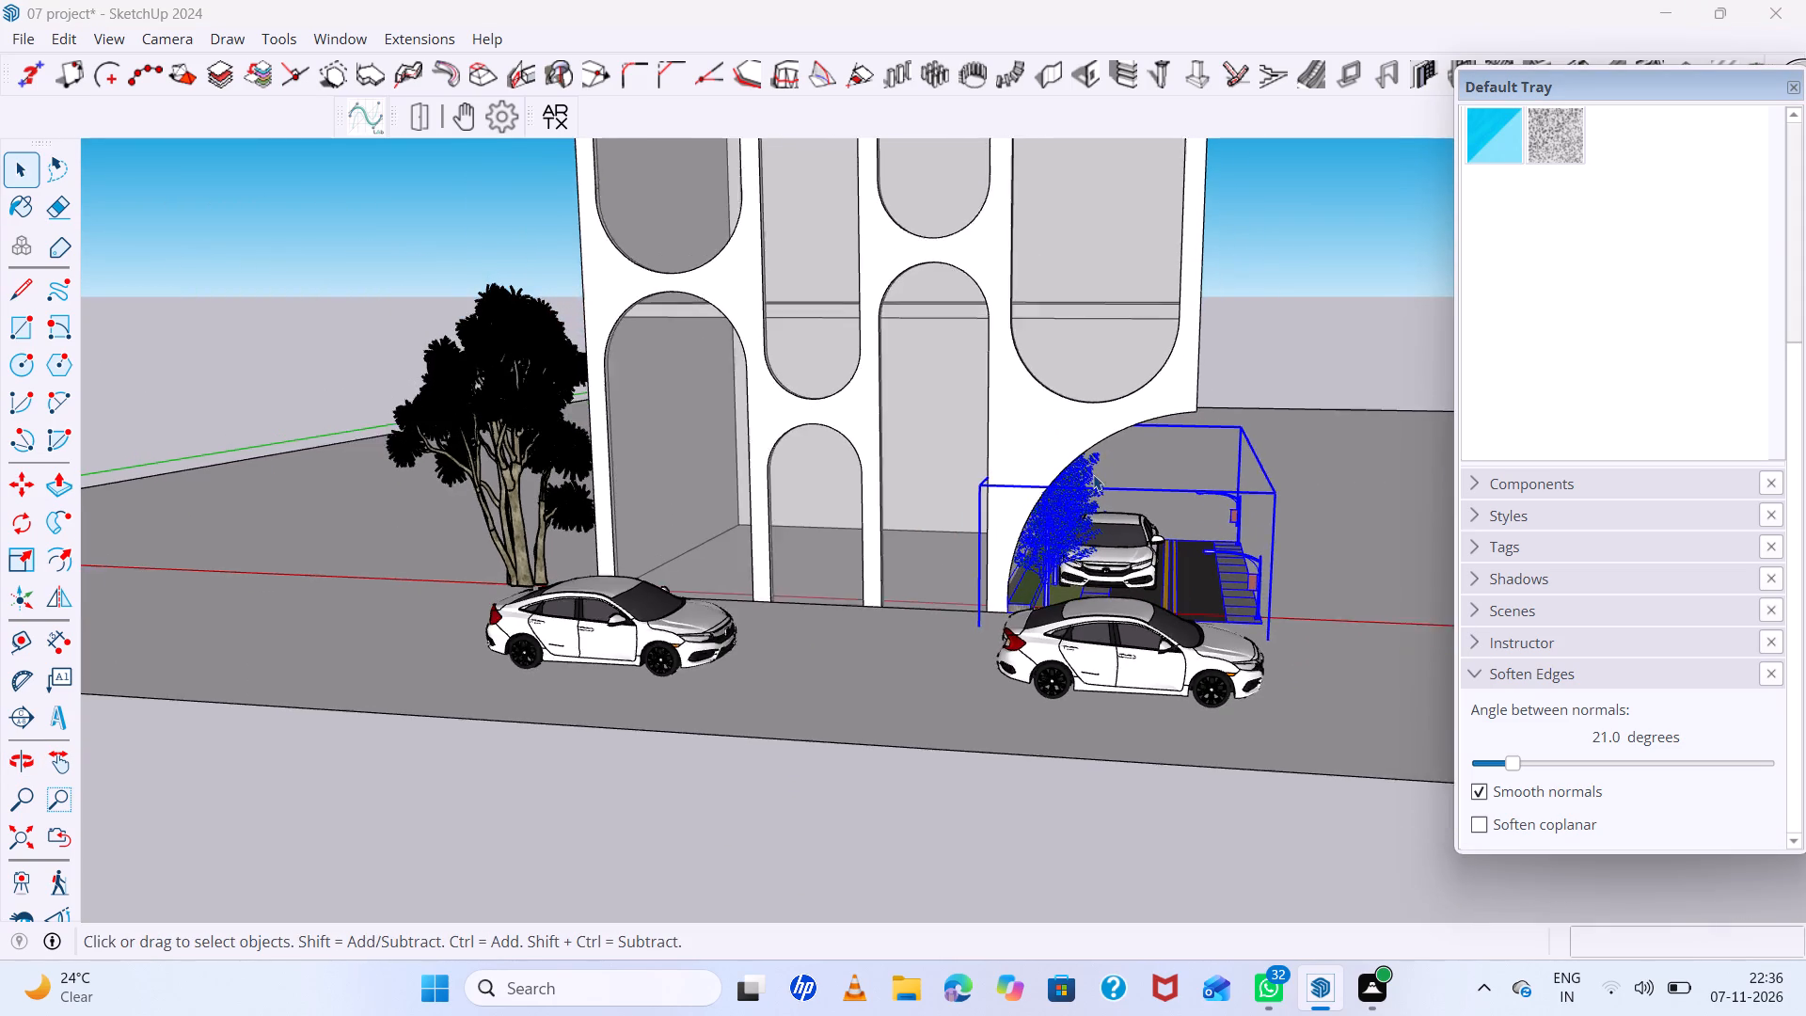
middle_click_drag(1285, 564, 1289, 619)
scroll(1244, 595, "up", 6)
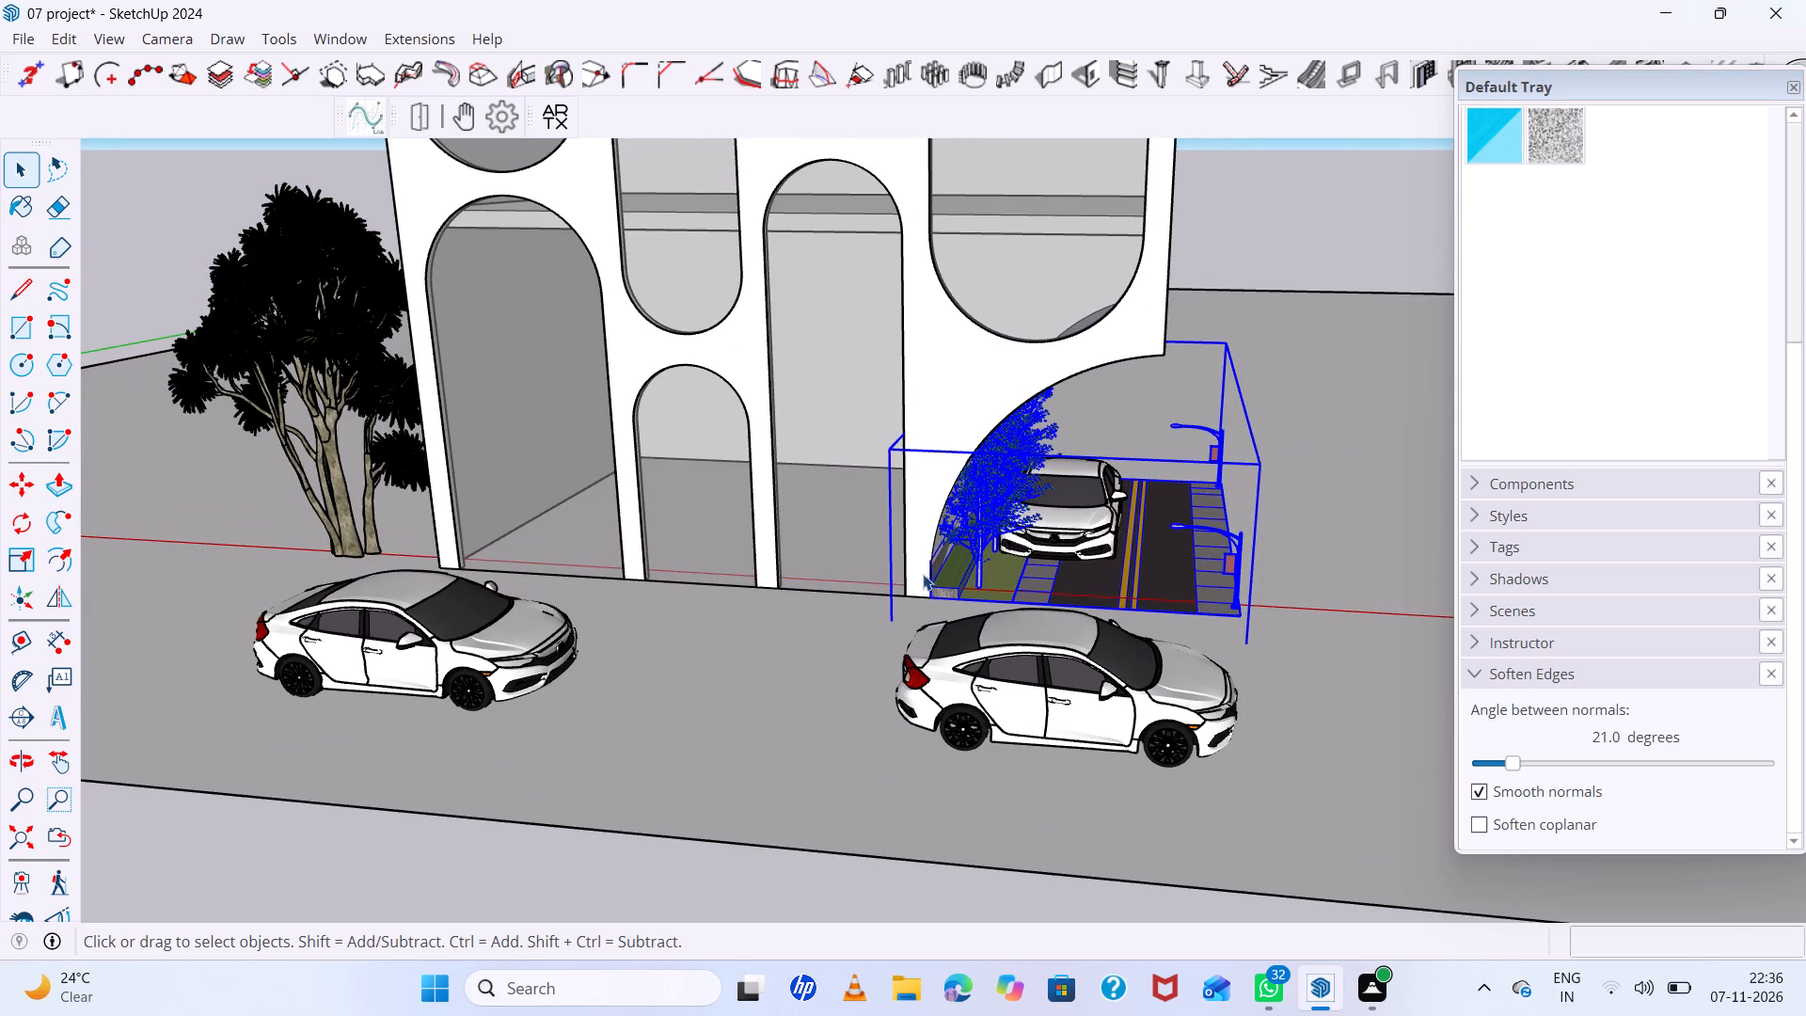
key("m")
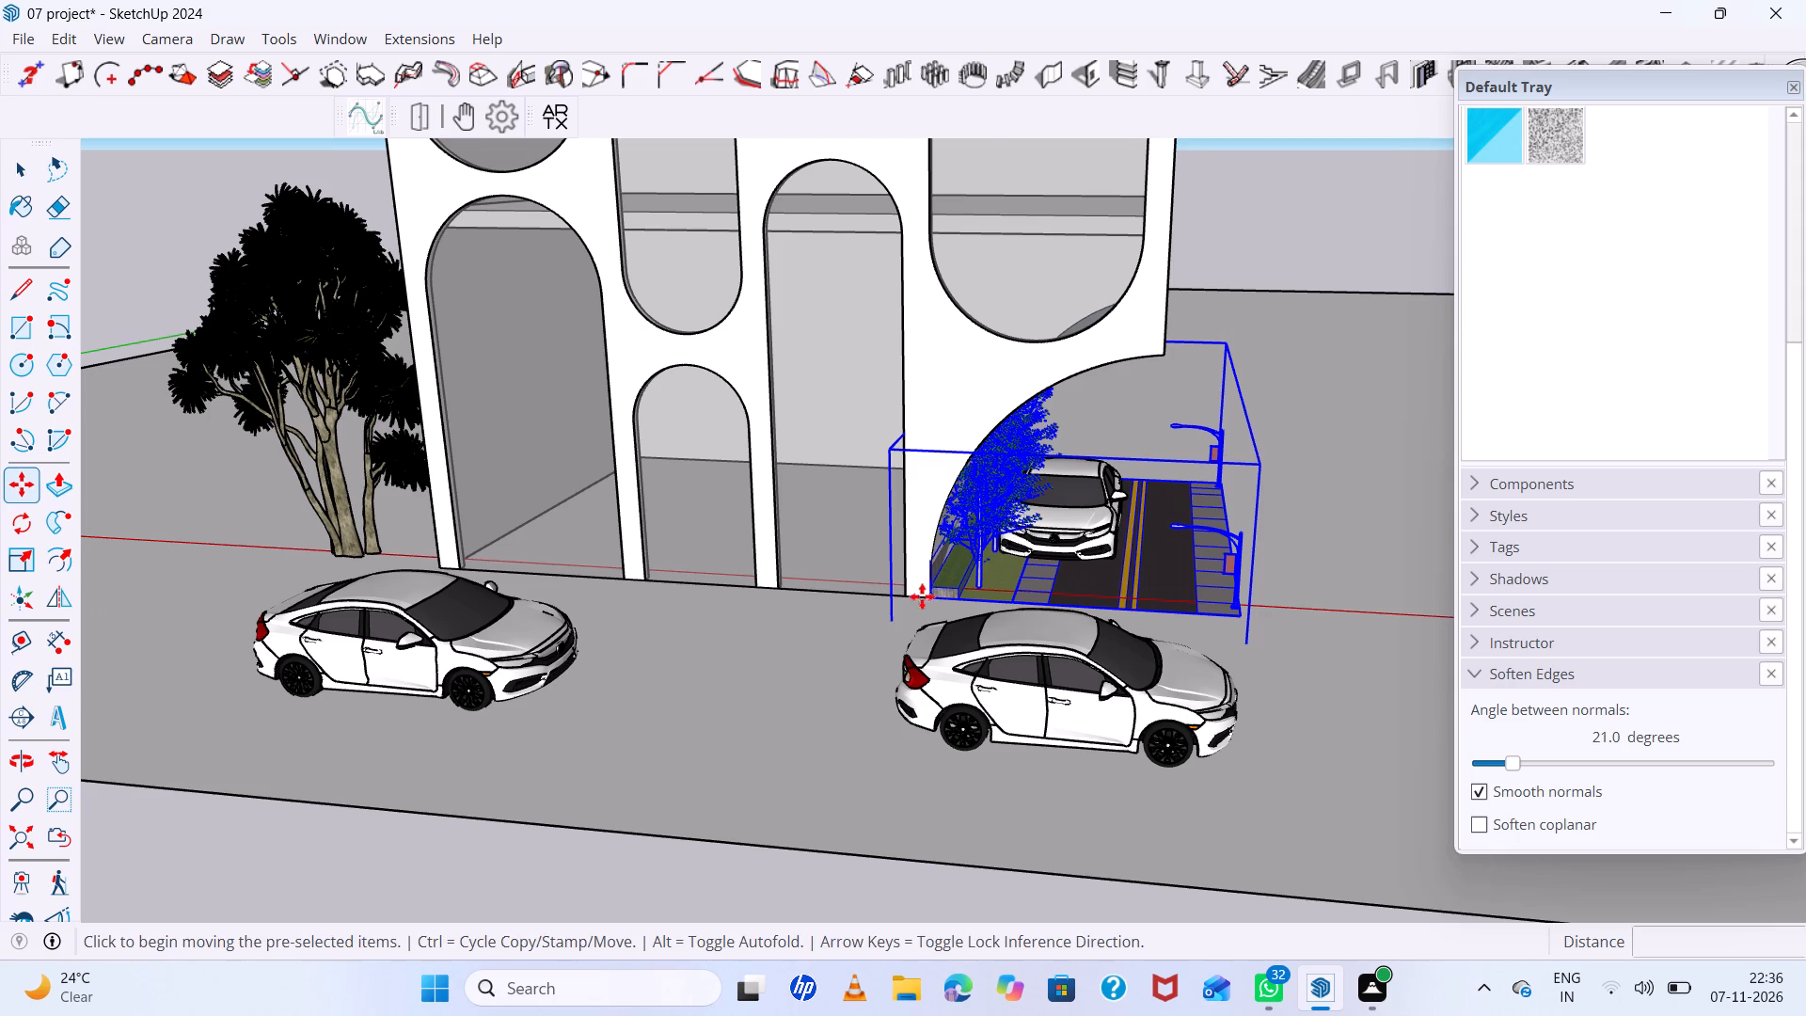
left_click(927, 603)
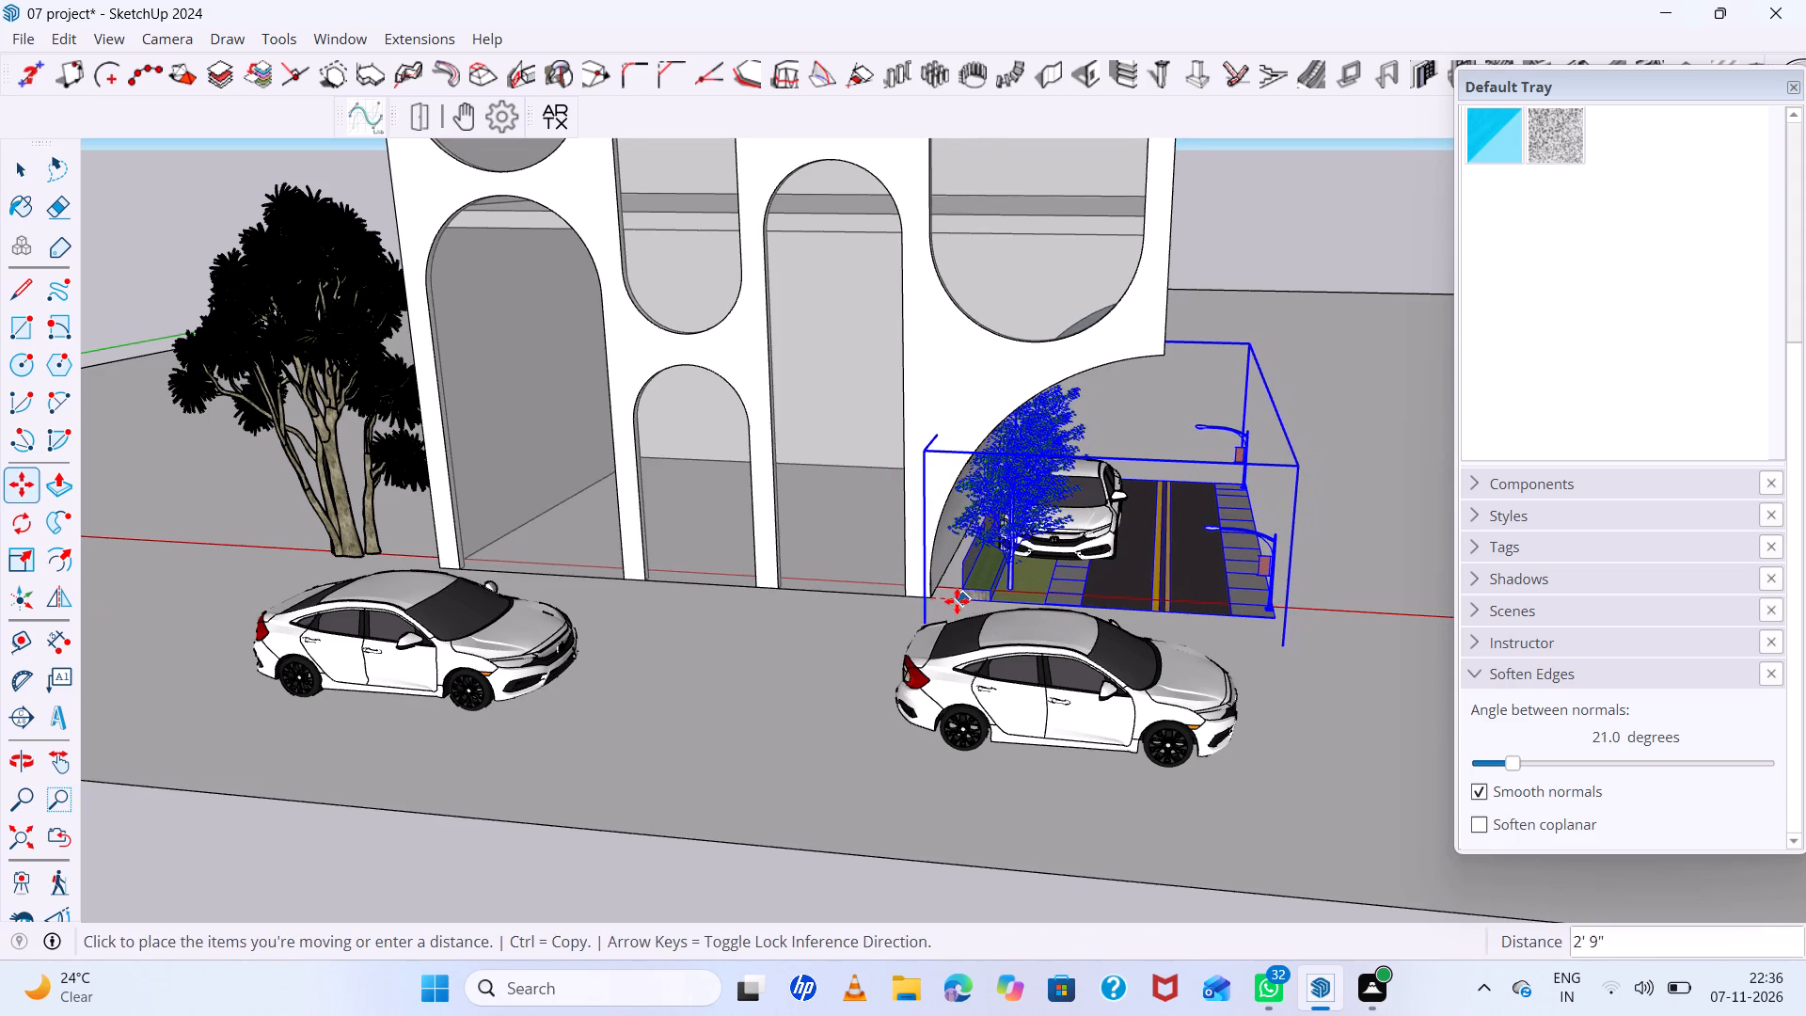
left_click(961, 601)
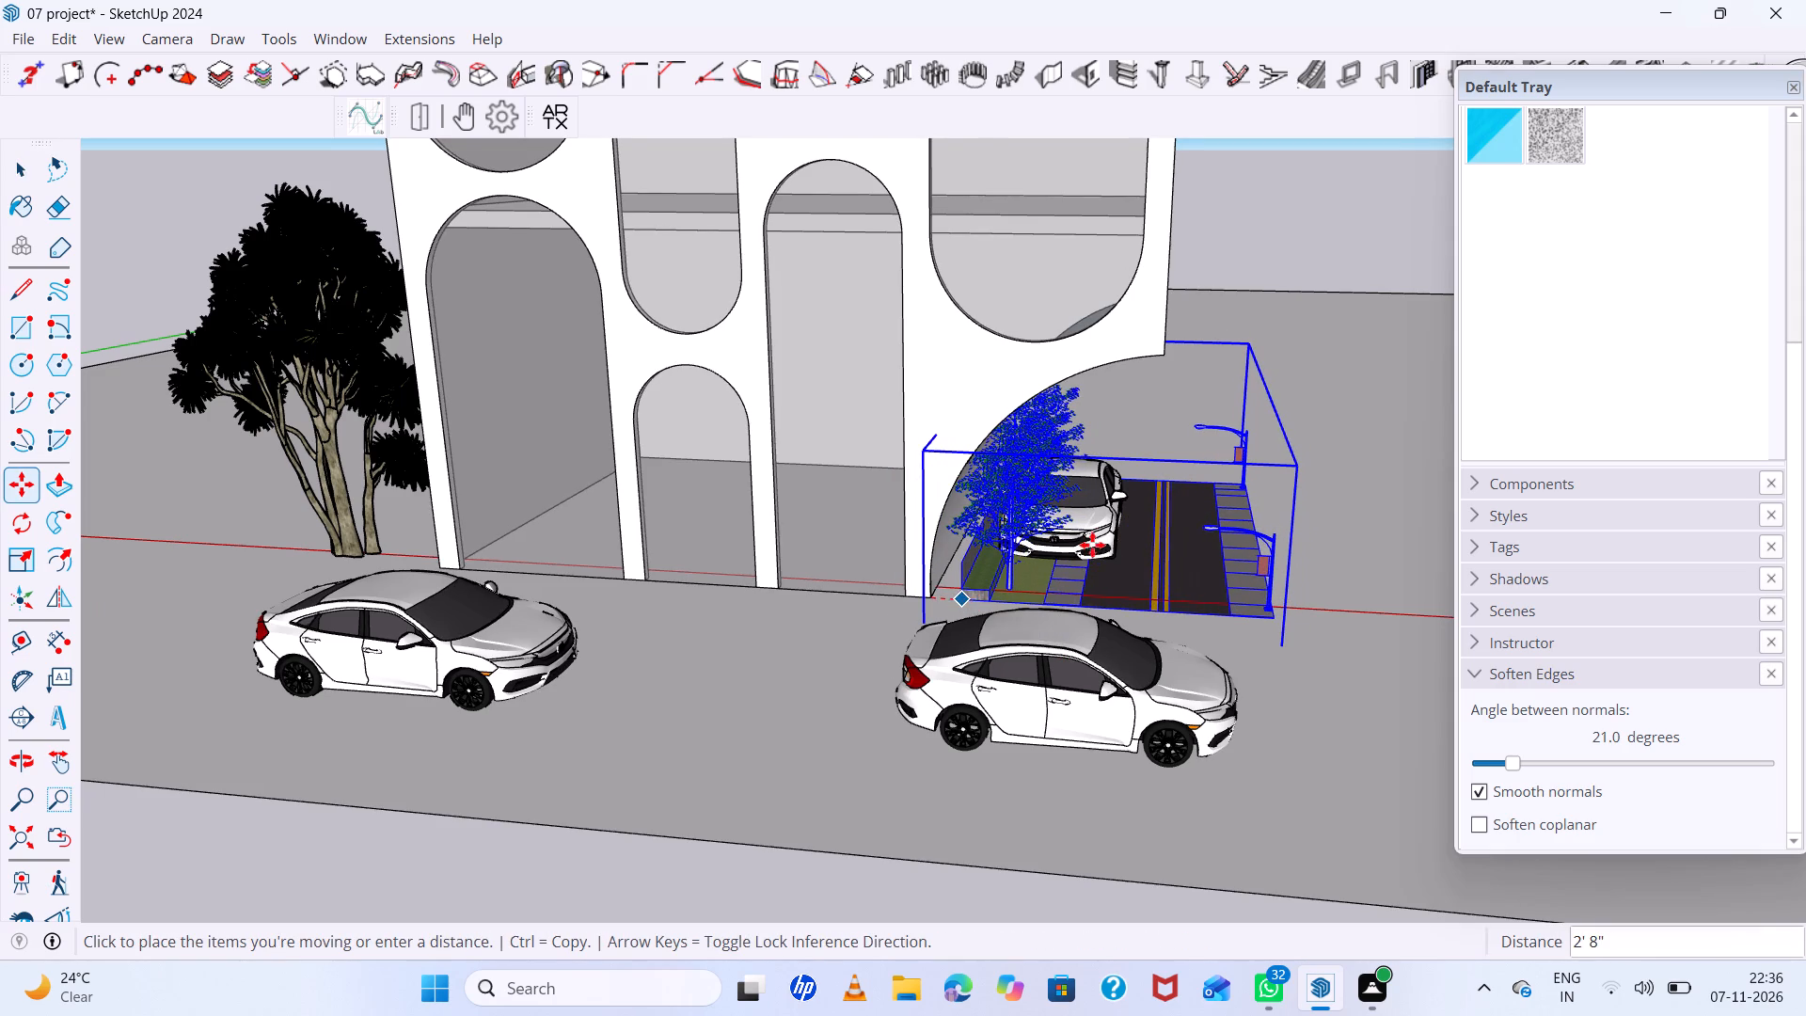
key("space")
Move the car on the road about 9' 1" along the red axis, away from the trees, and clear the selection.
left_click(1080, 520)
key("space")
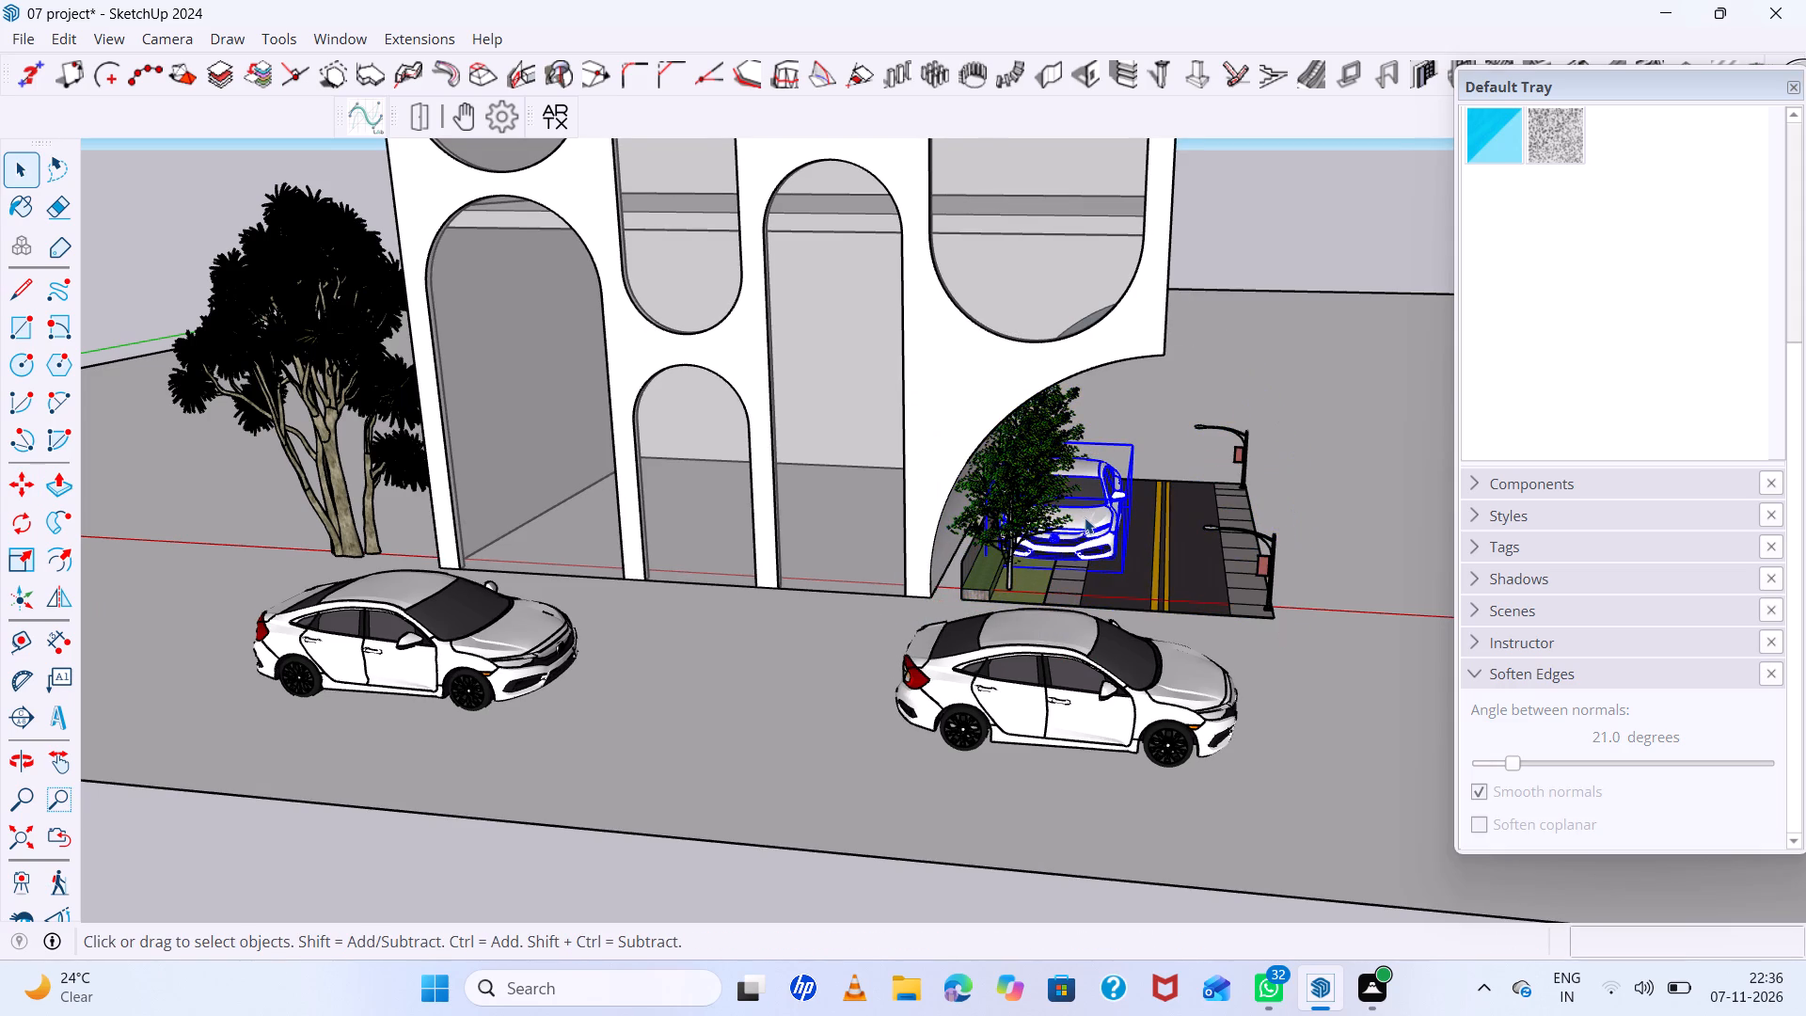
key("m")
left_click(1085, 519)
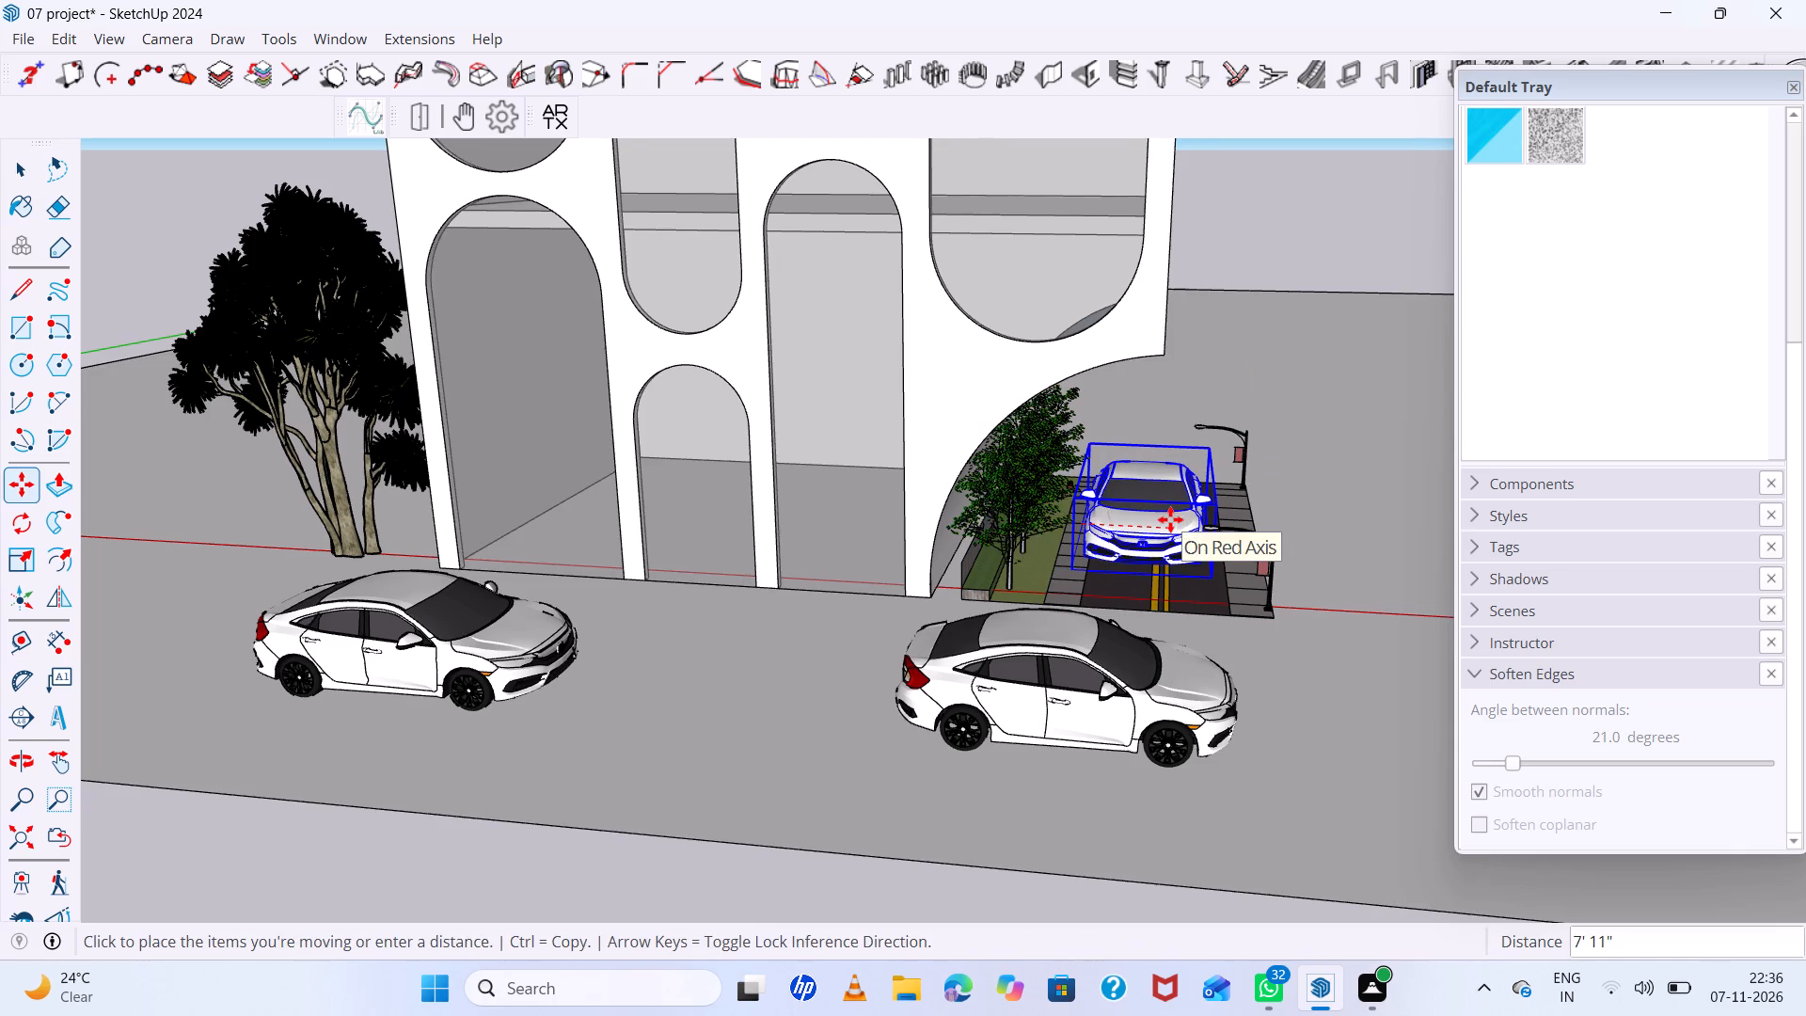
left_click(1182, 520)
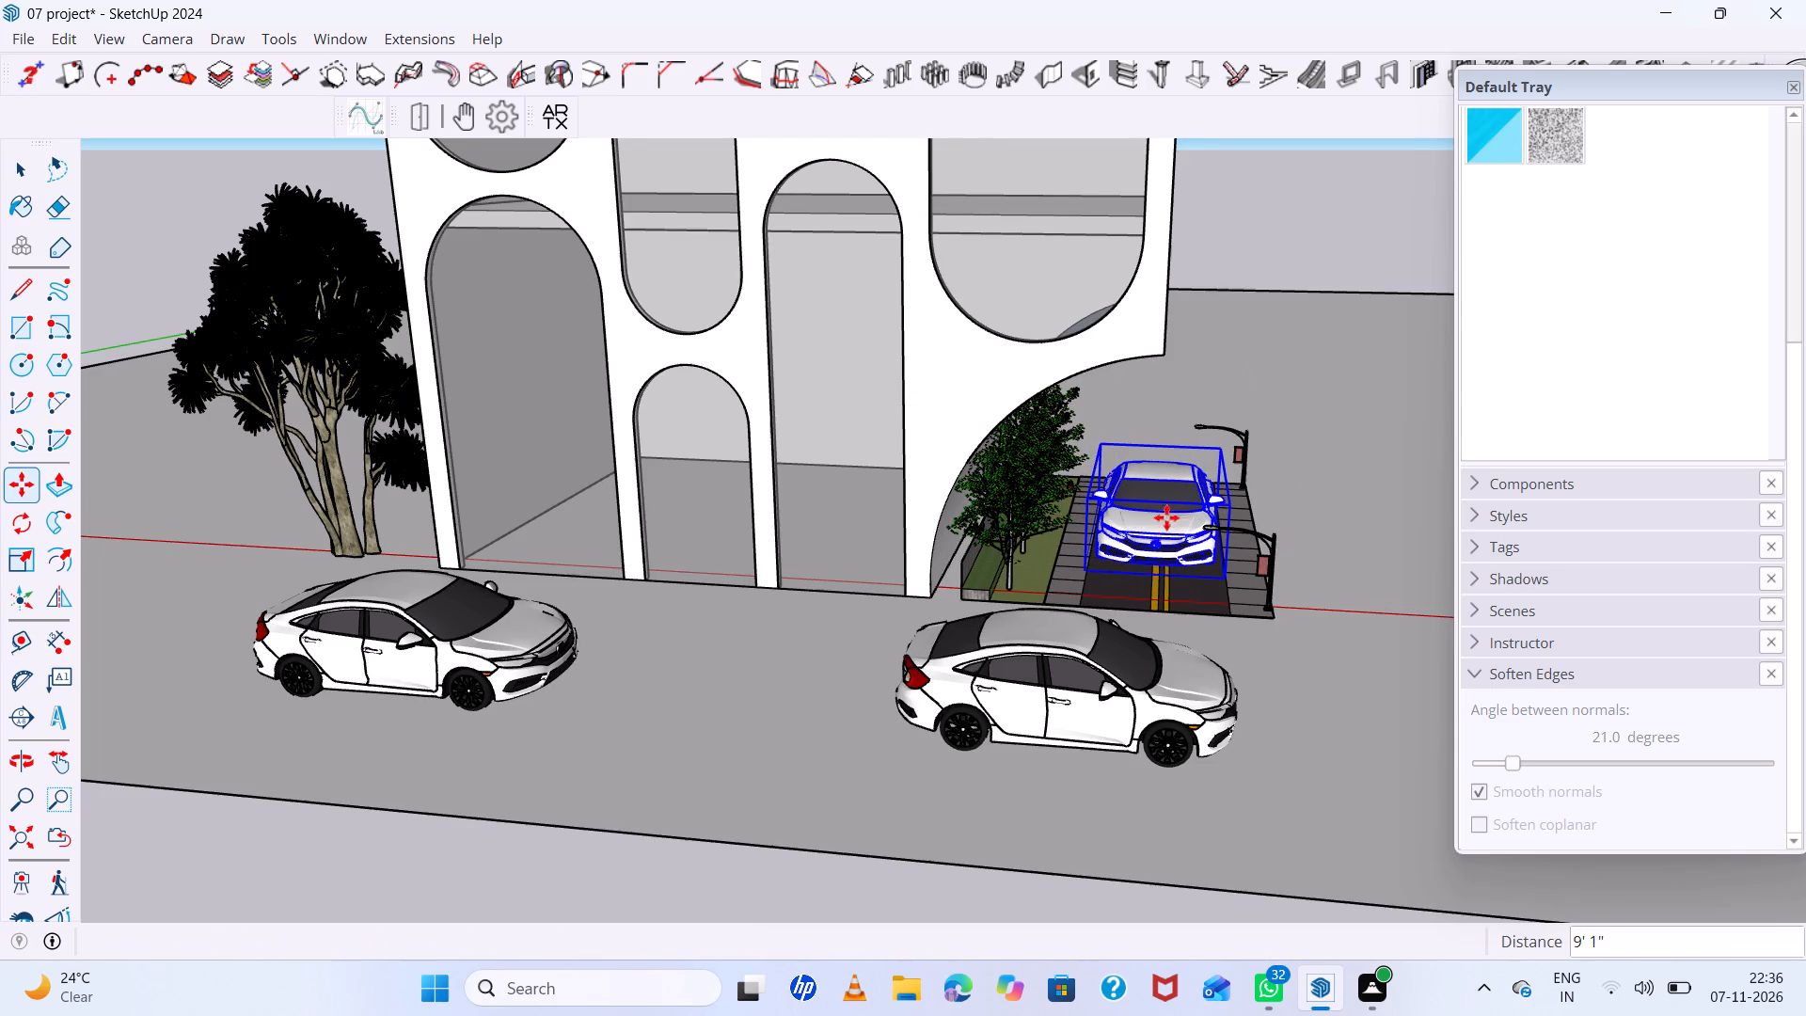
key("space")
left_click(1338, 484)
scroll(1033, 515, "down", 12)
middle_click_drag(1234, 584, 1231, 523)
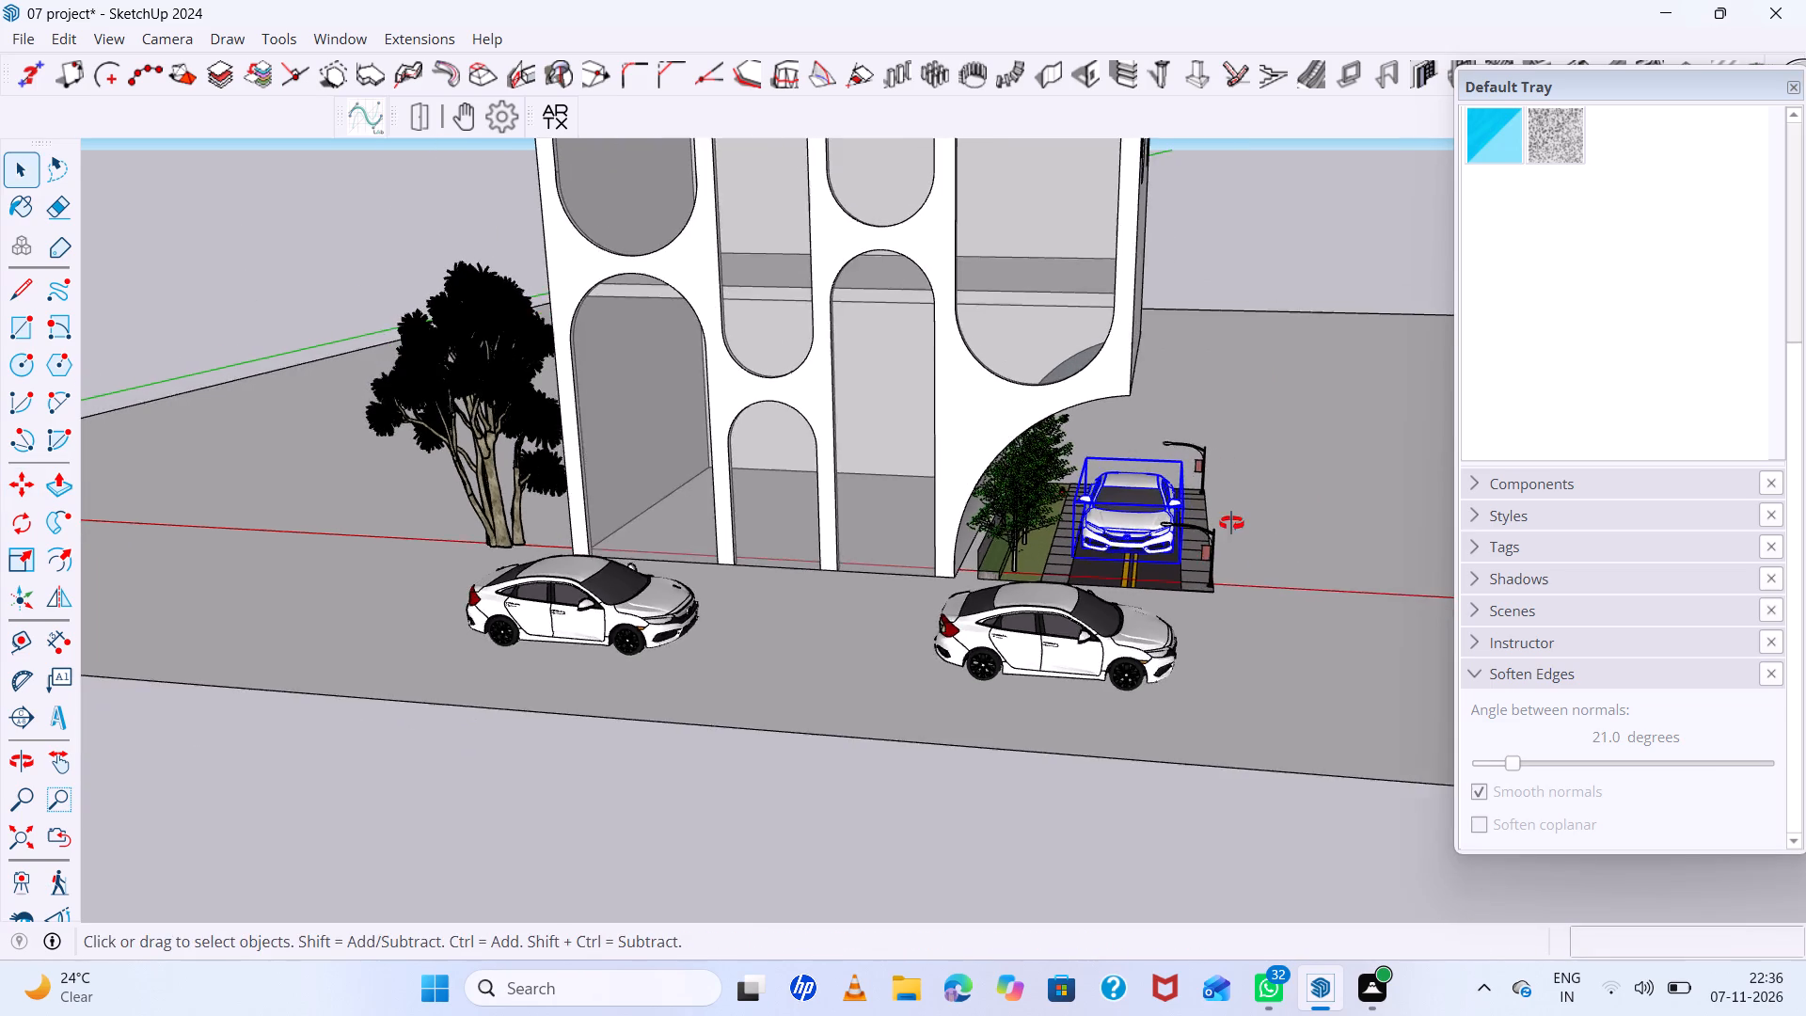
middle_click_drag(1231, 523, 1167, 458)
key("space")
left_click(1290, 464)
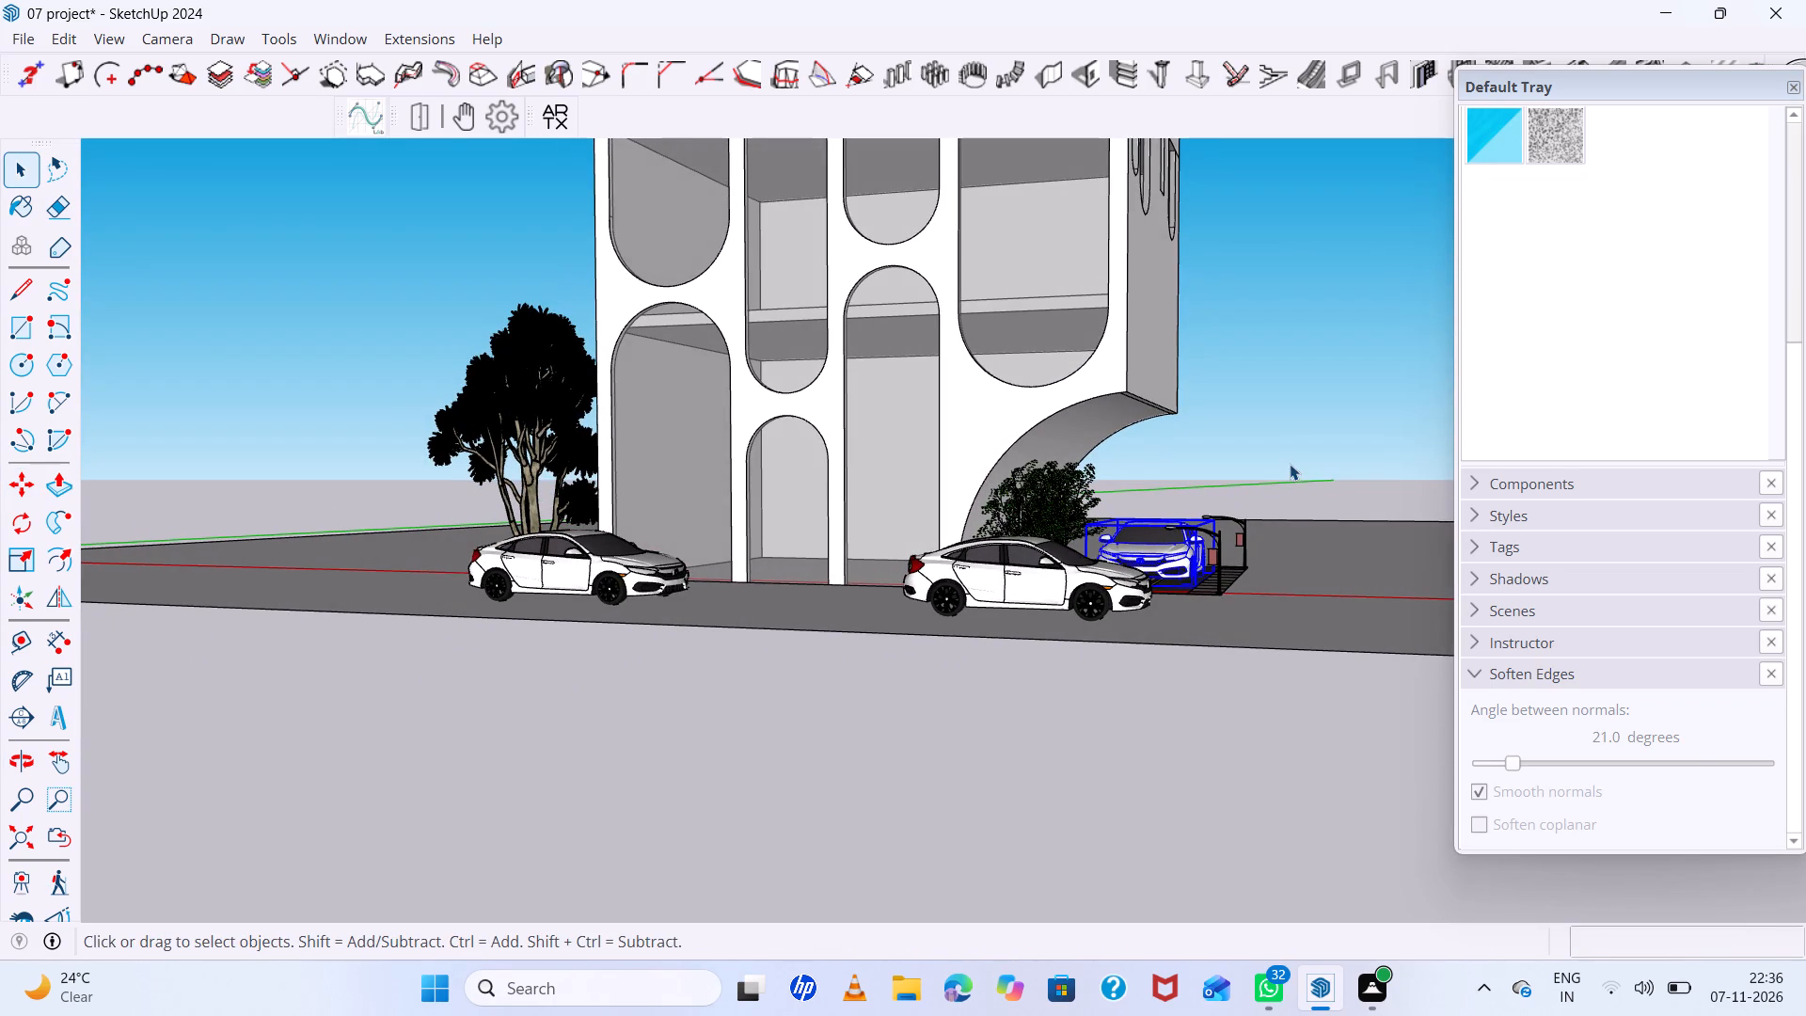
Scale the road component's height to about 1.30 along the blue axis from its top centre.
scroll(1214, 528, "up", 10)
middle_click_drag(1227, 561, 1223, 593)
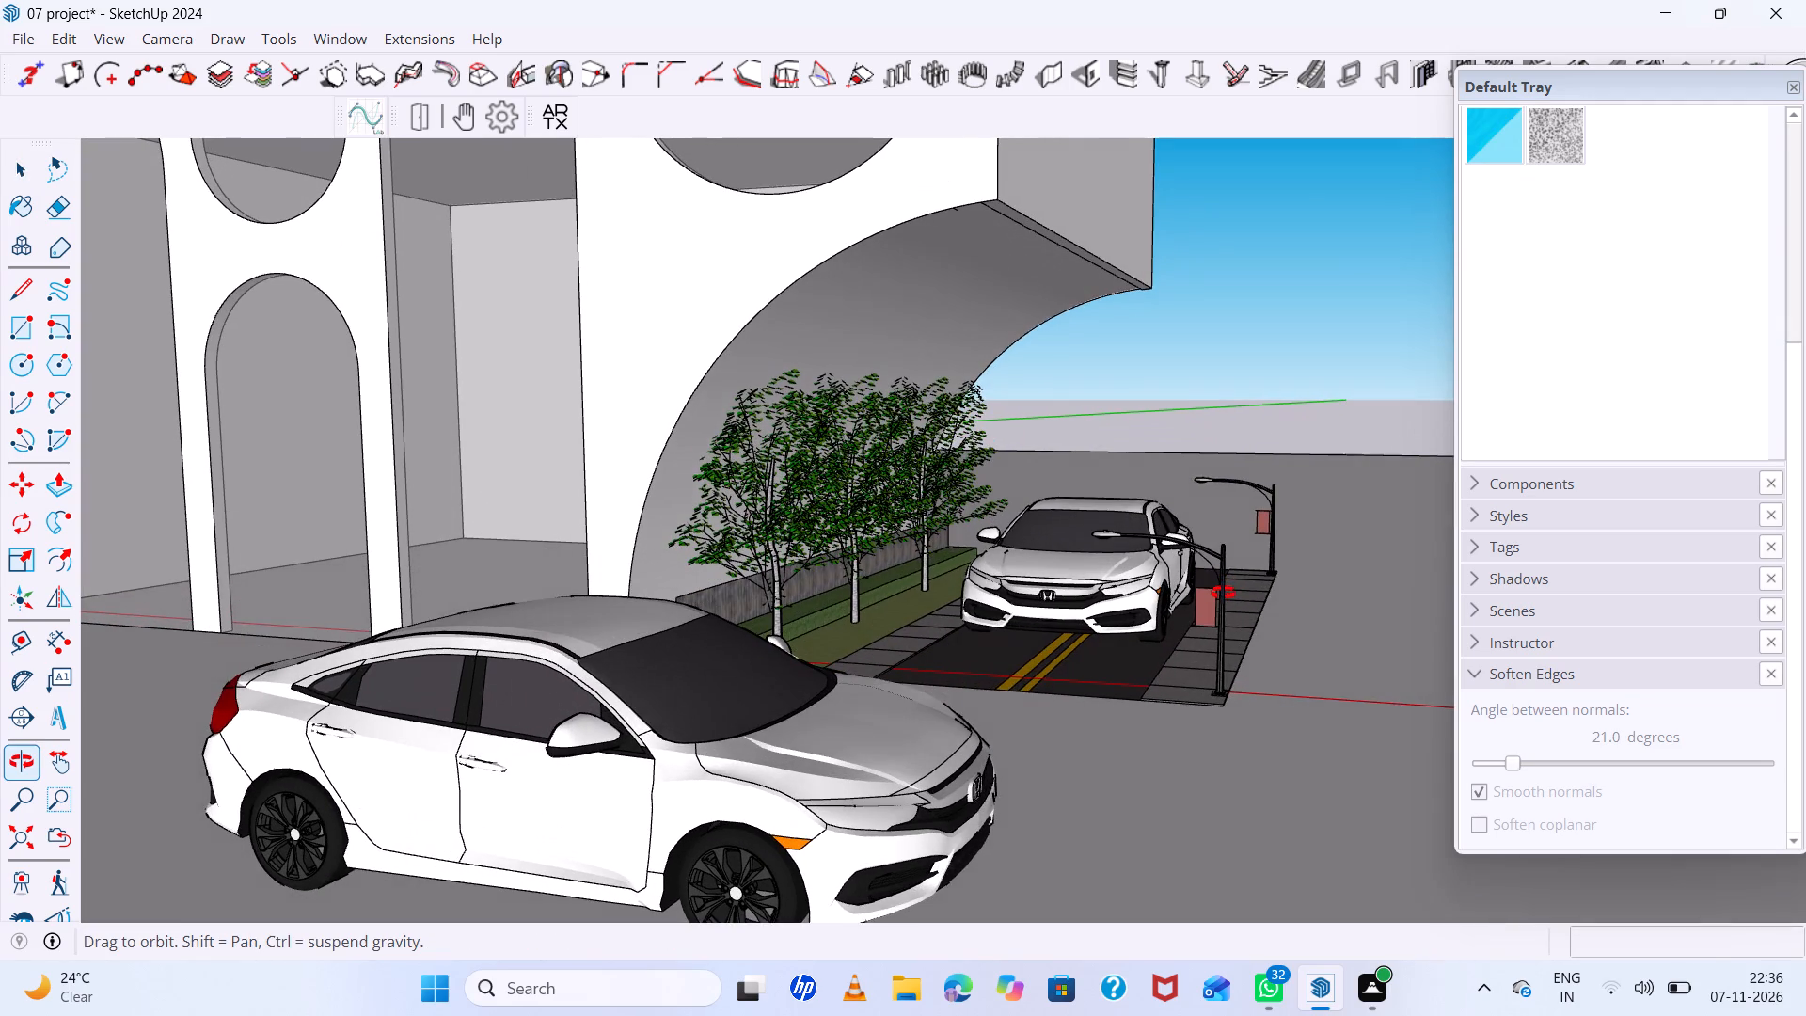
middle_click_drag(1223, 593, 1223, 594)
scroll(1271, 567, "down", 11)
middle_click_drag(1274, 560, 1275, 584)
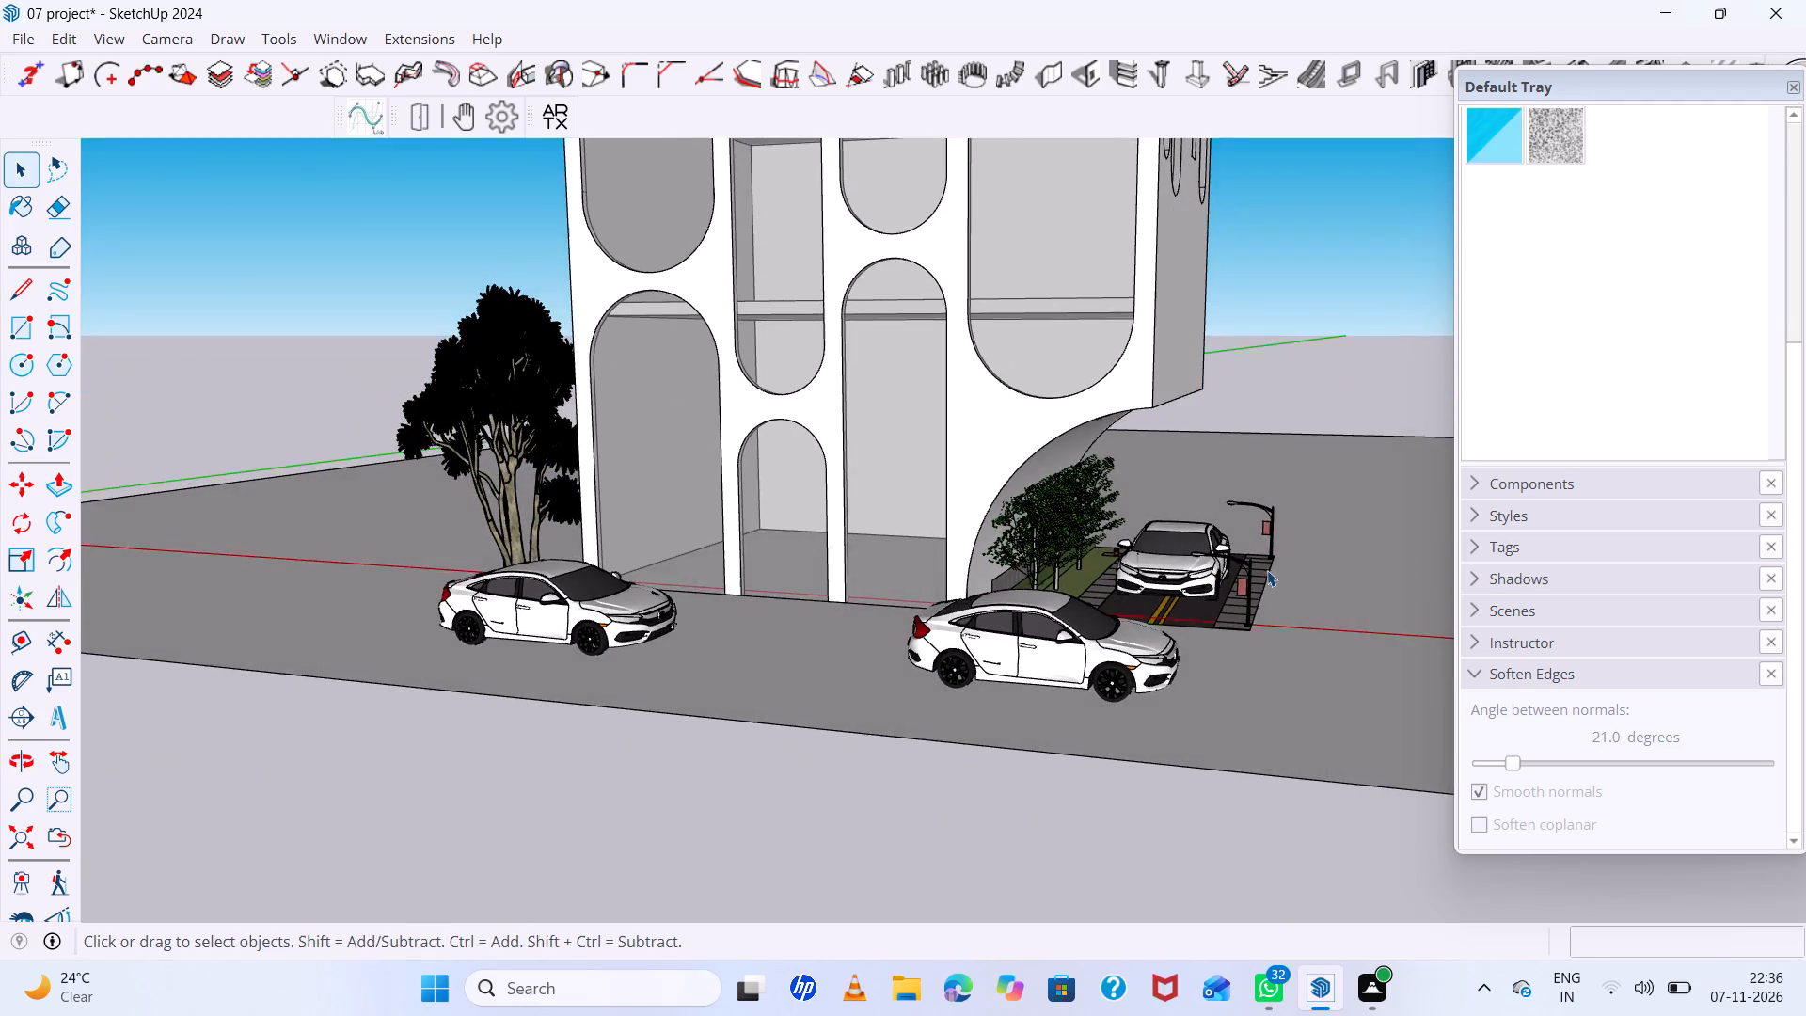
scroll(1256, 559, "up", 5)
left_click(1246, 604)
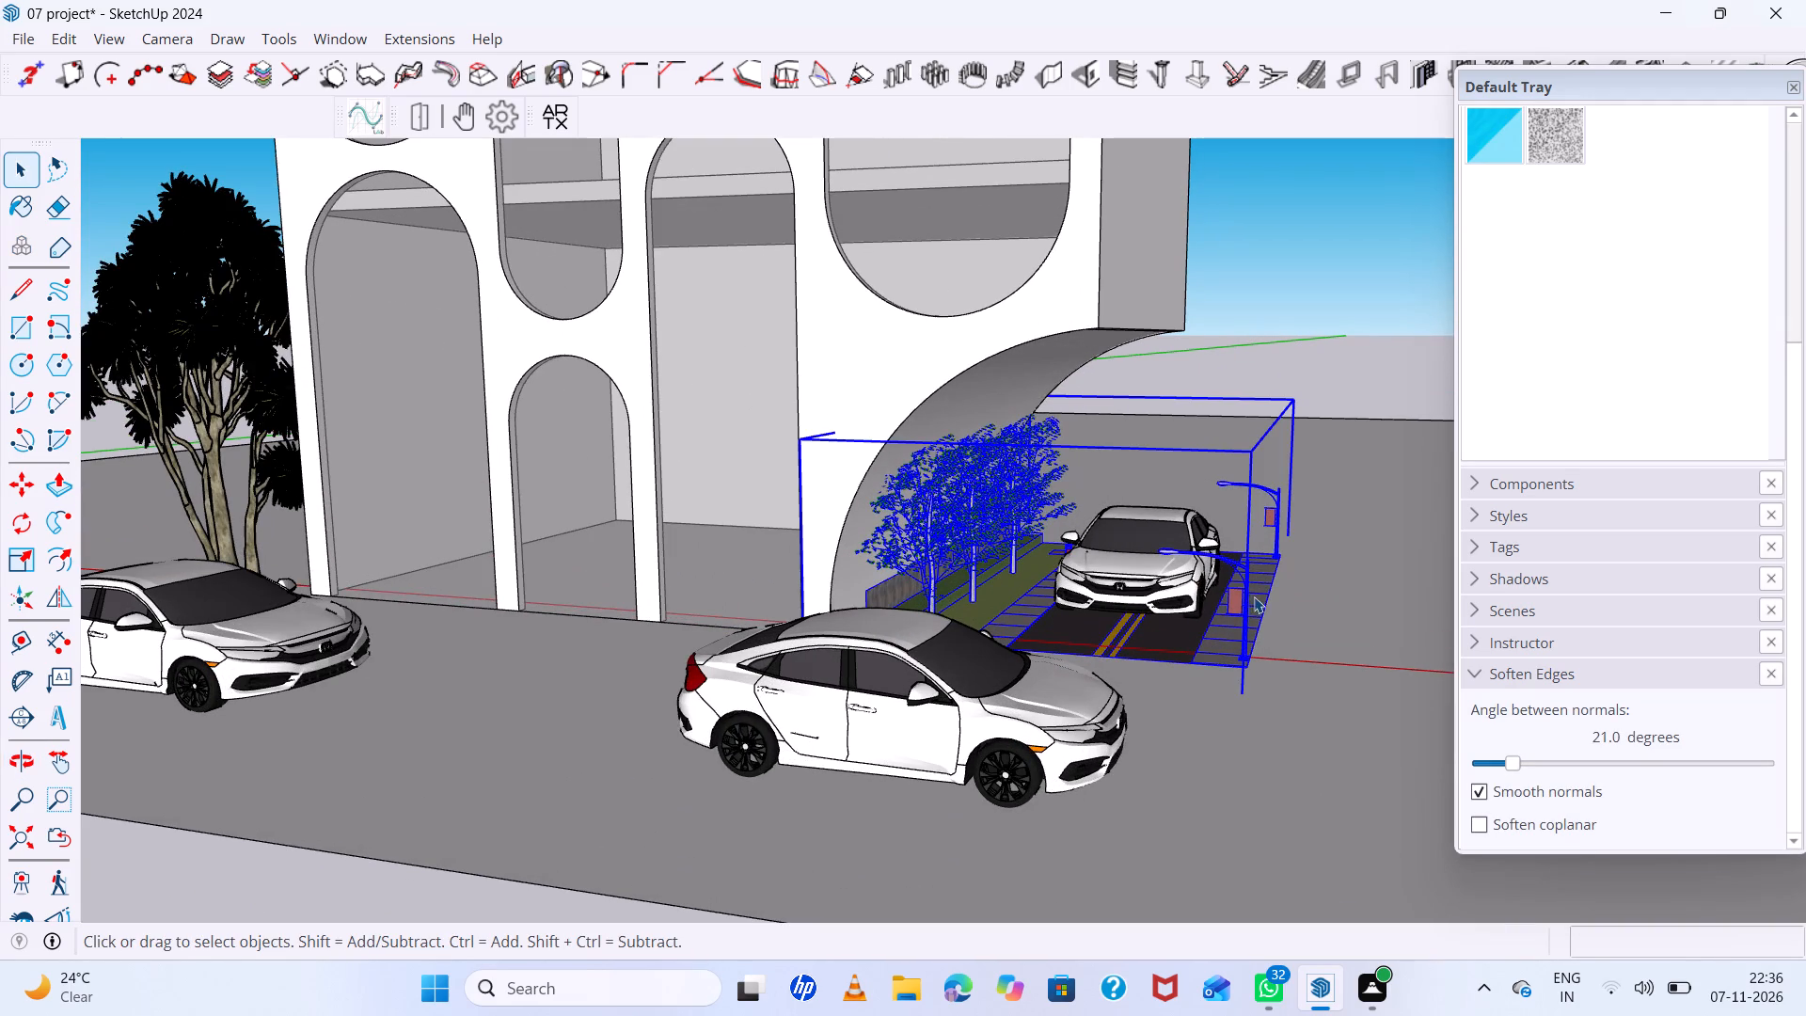
key("s")
left_click(1102, 412)
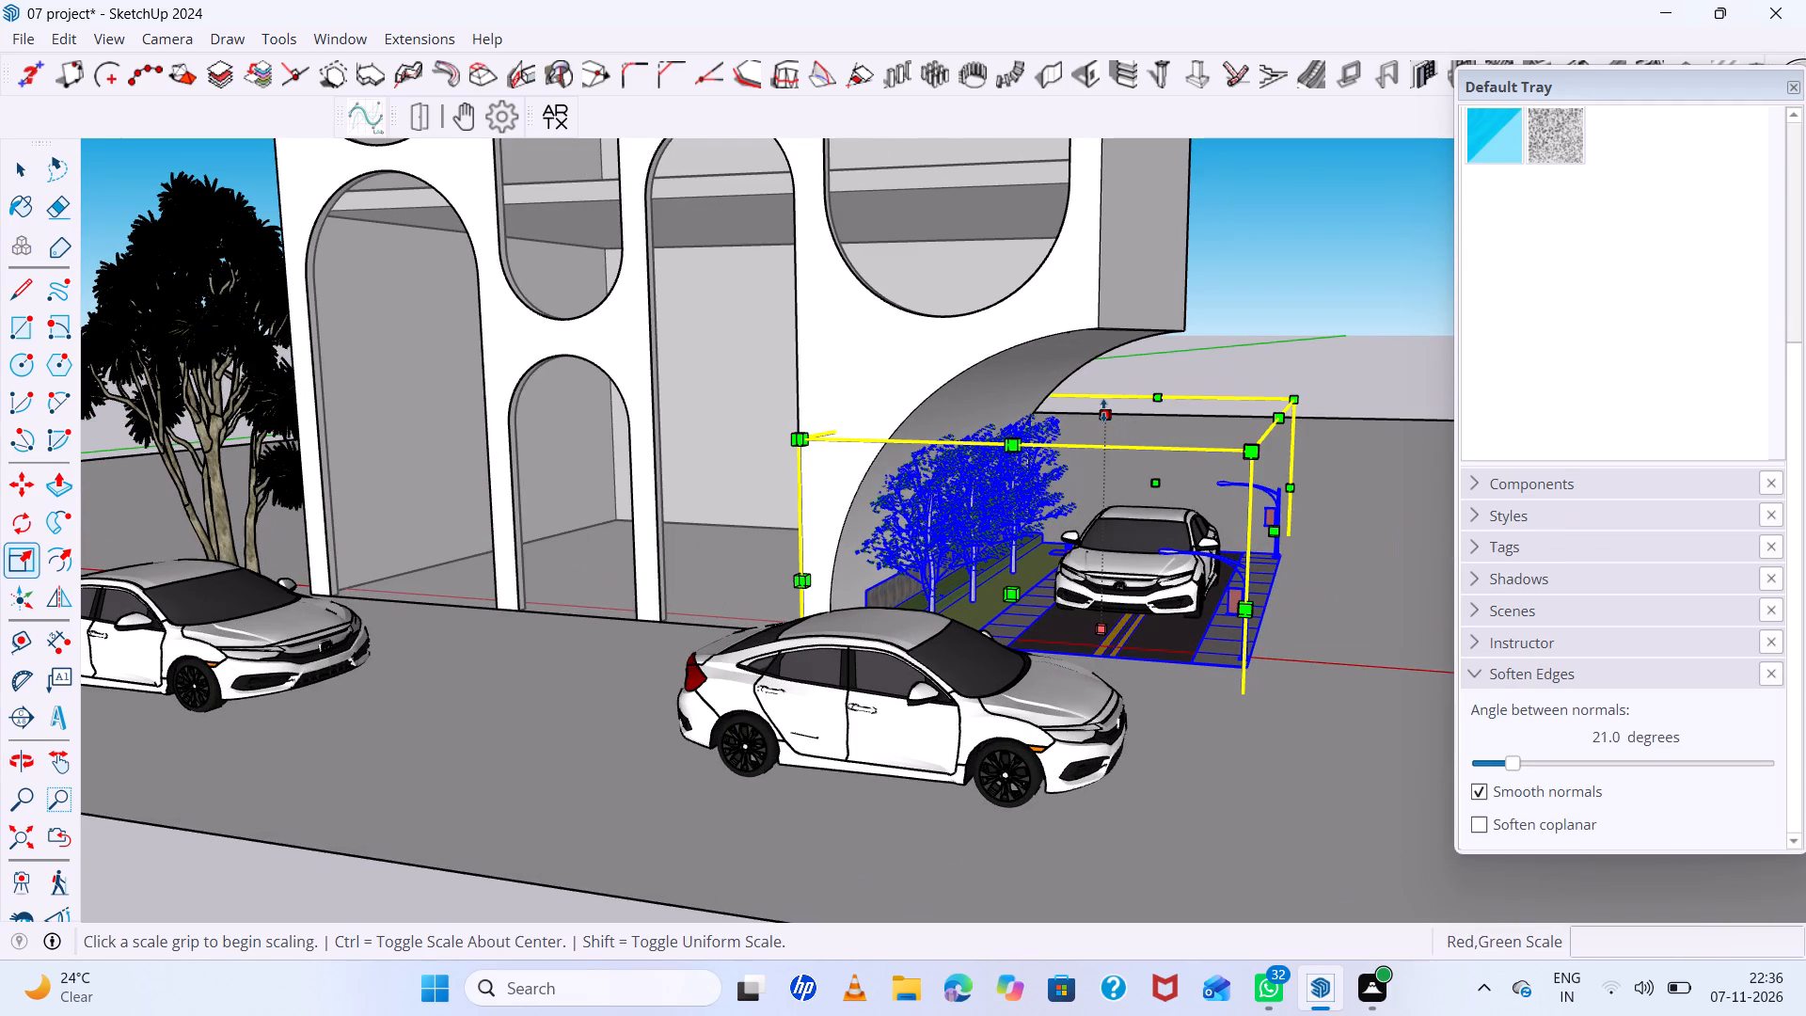
left_click(1124, 351)
key("space")
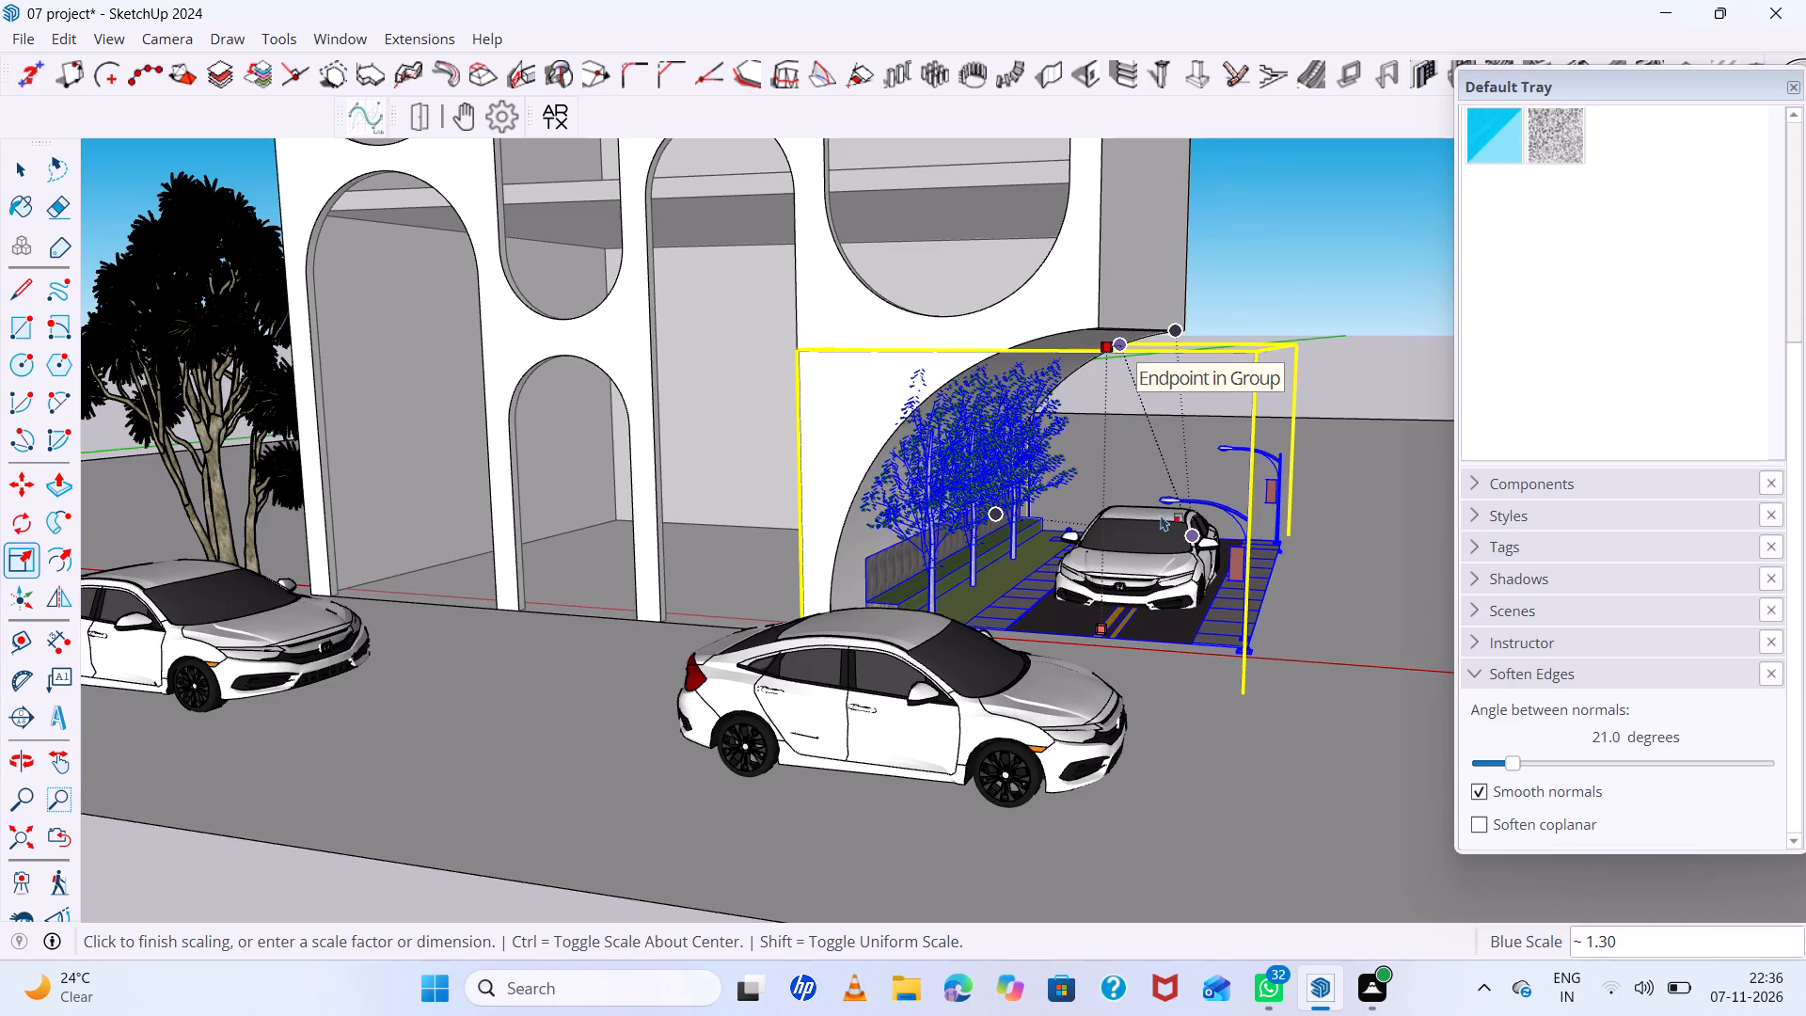
Scale the car on the road to about 0.77 in height along the blue axis and shorten it slightly along the green axis.
left_click(1150, 546)
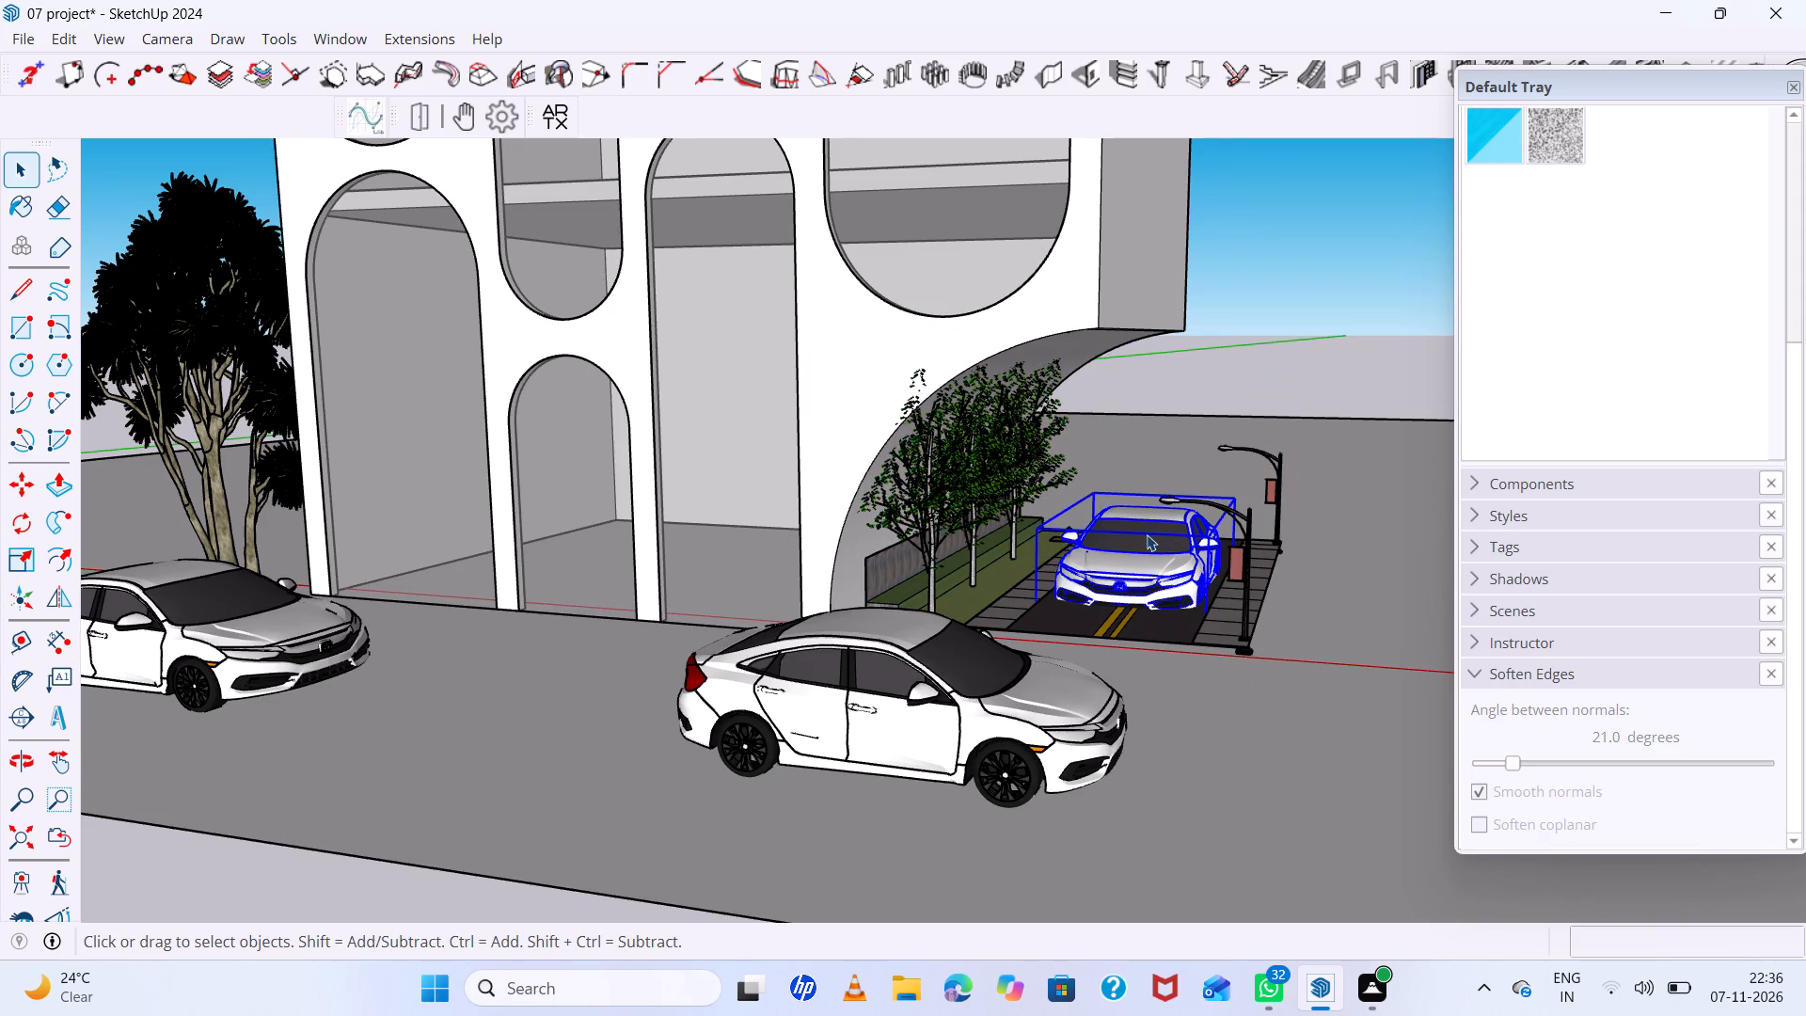
key("s")
scroll(1150, 519, "up", 3)
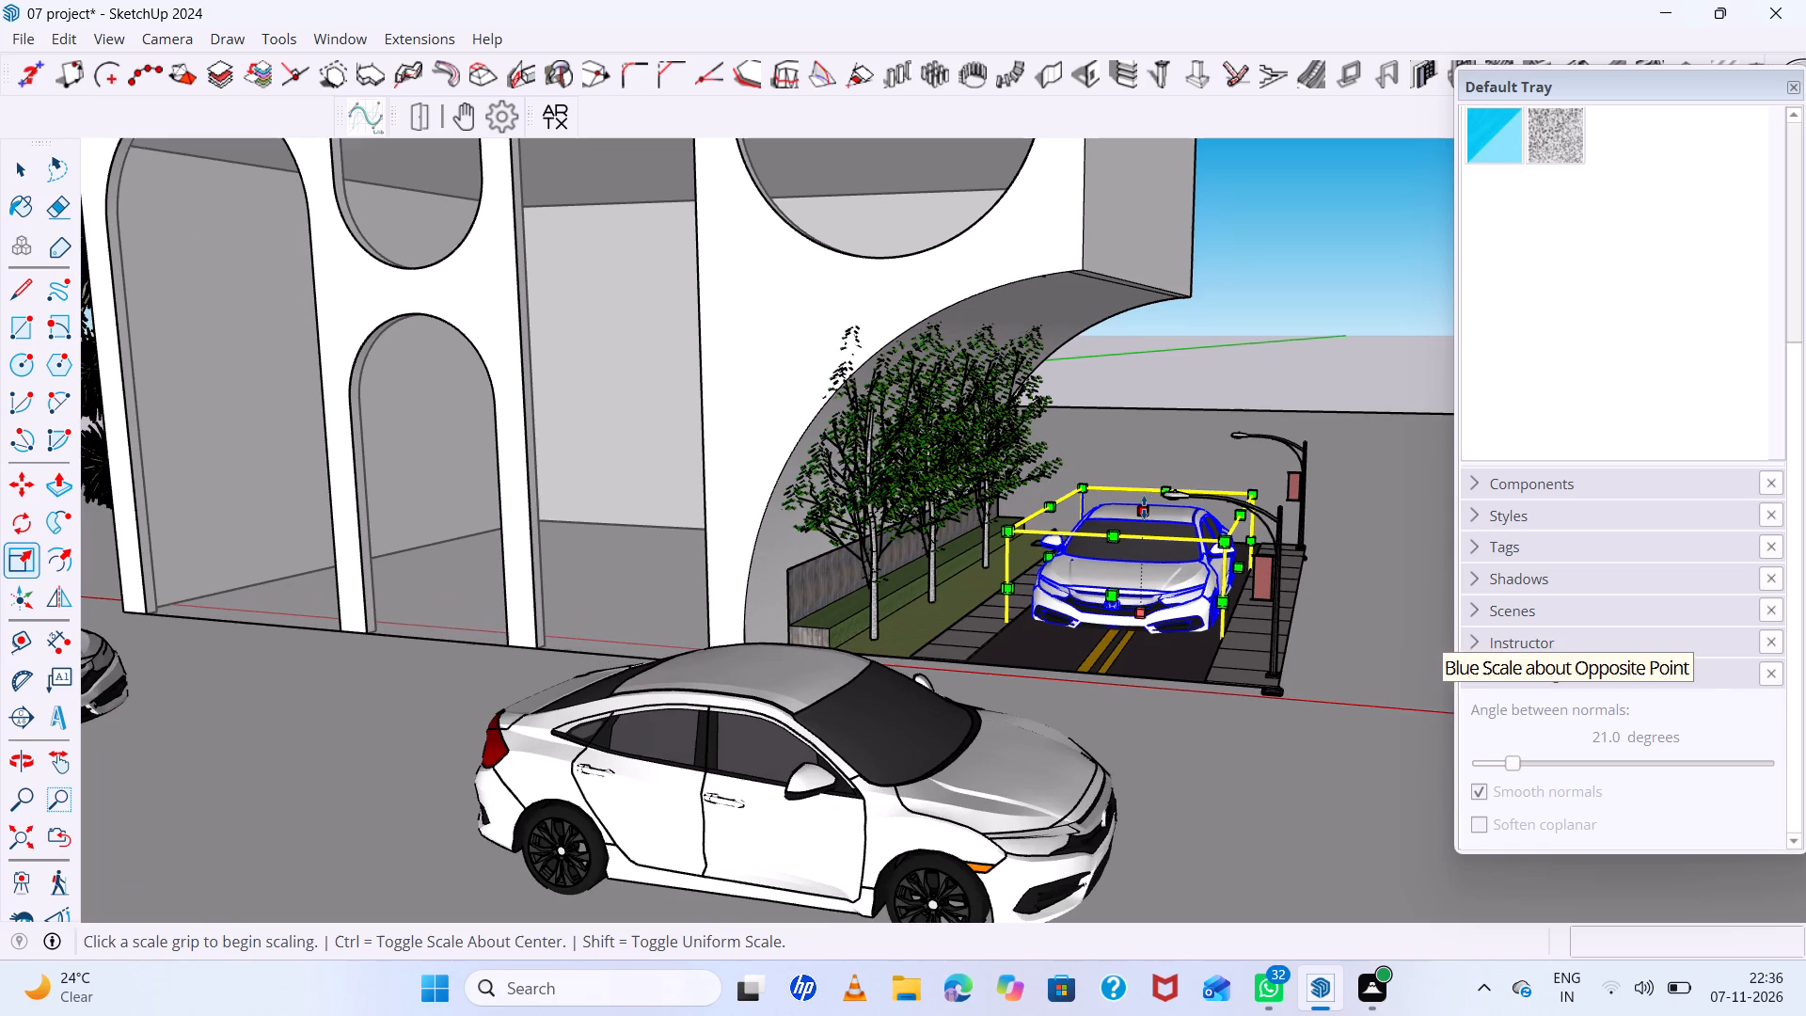
left_click(1144, 507)
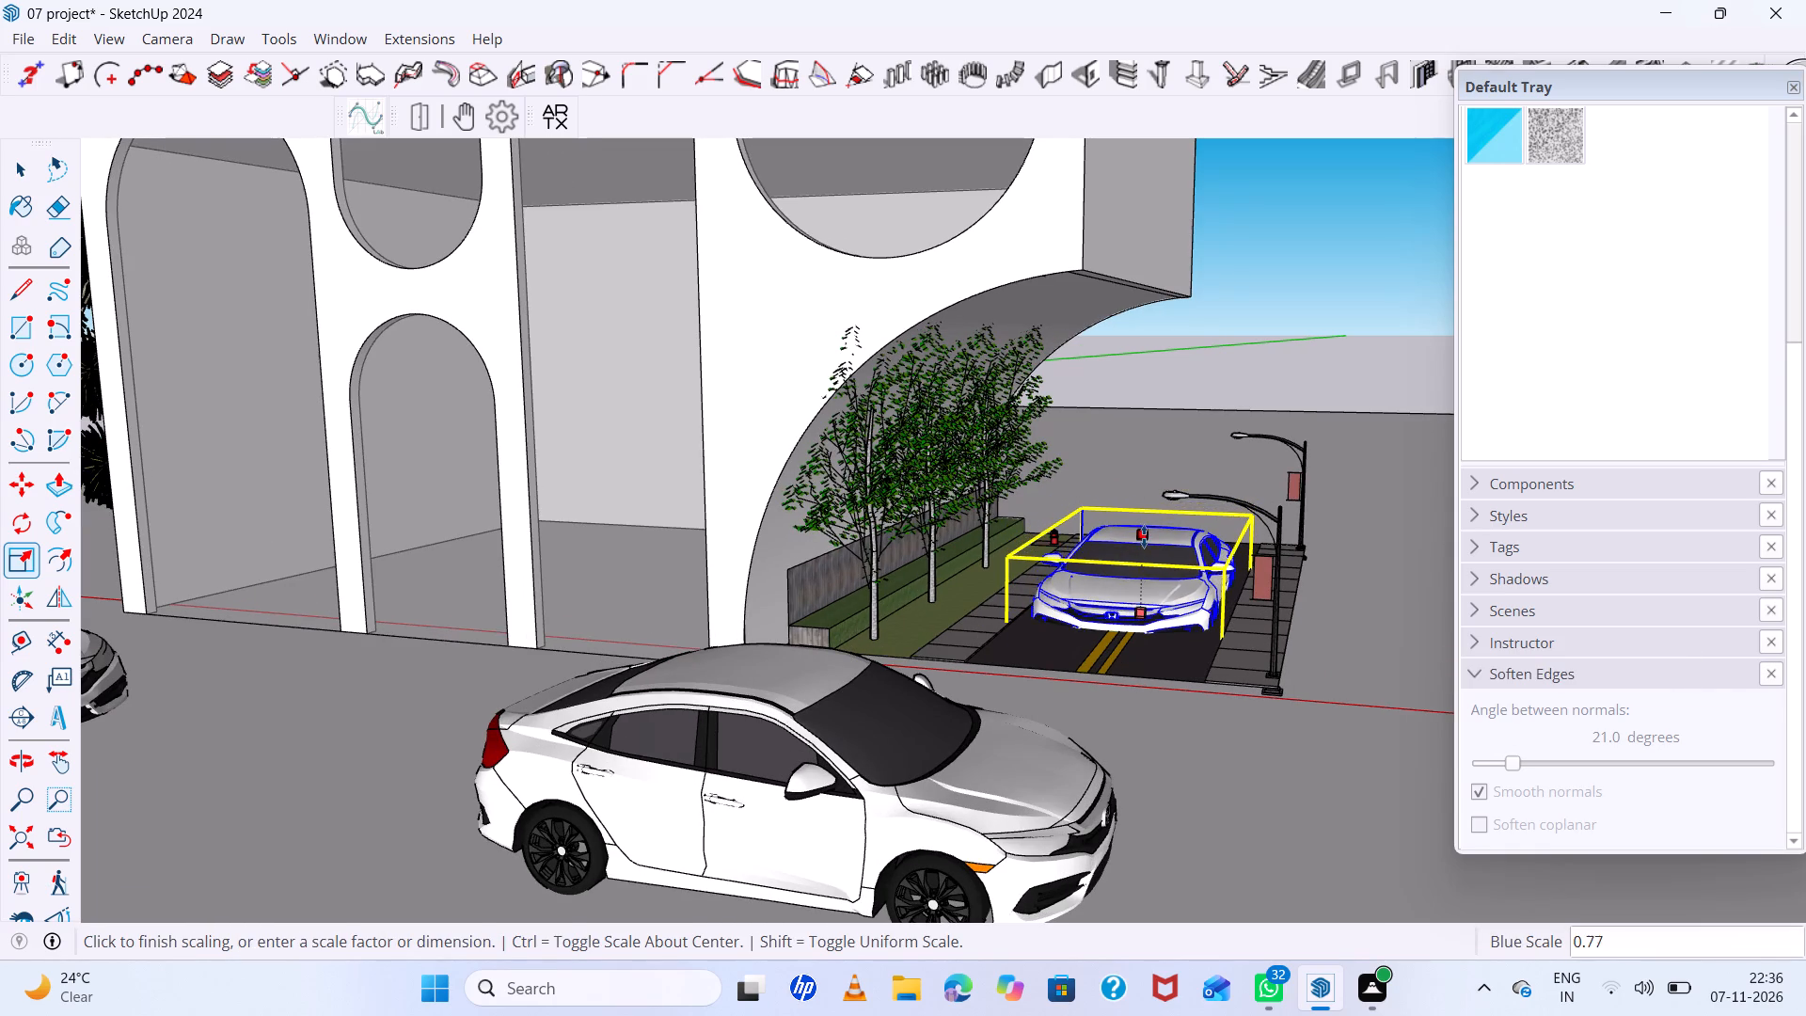
left_click(1144, 540)
left_click(1115, 611)
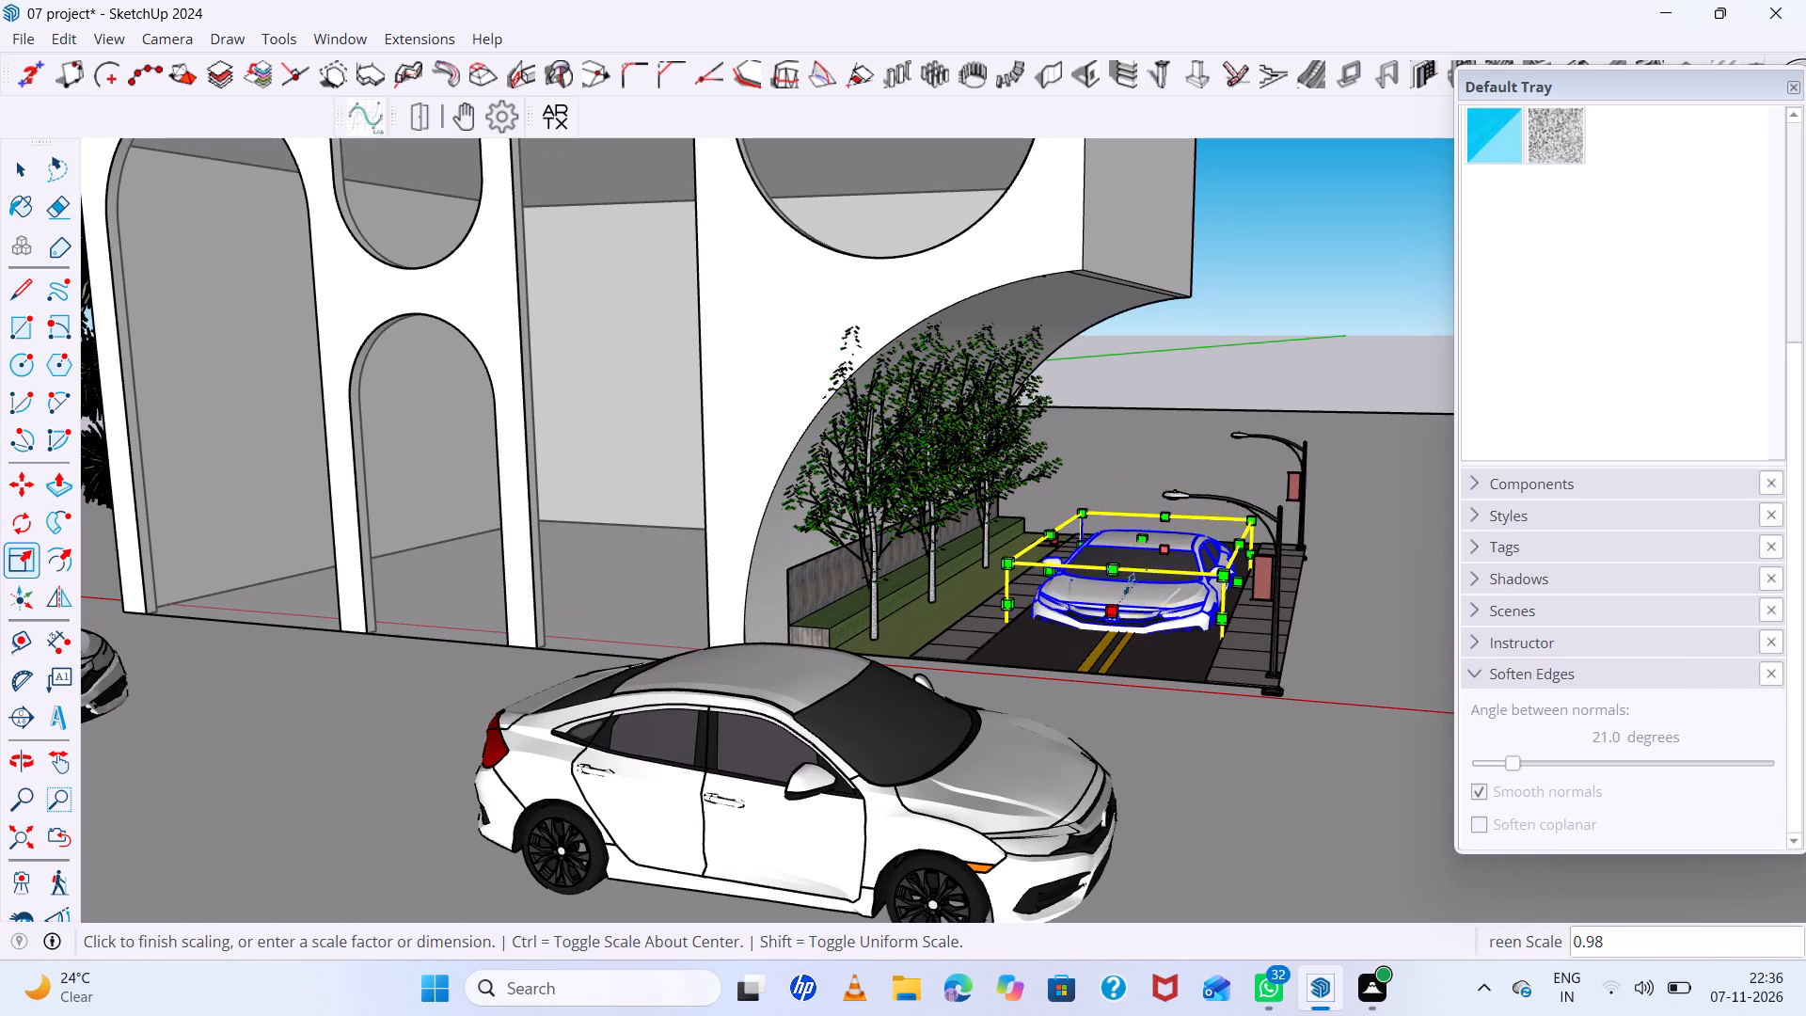
left_click(1138, 574)
Scale the car on the road to about 0.67 along the red axis.
scroll(1230, 570, "up", 11)
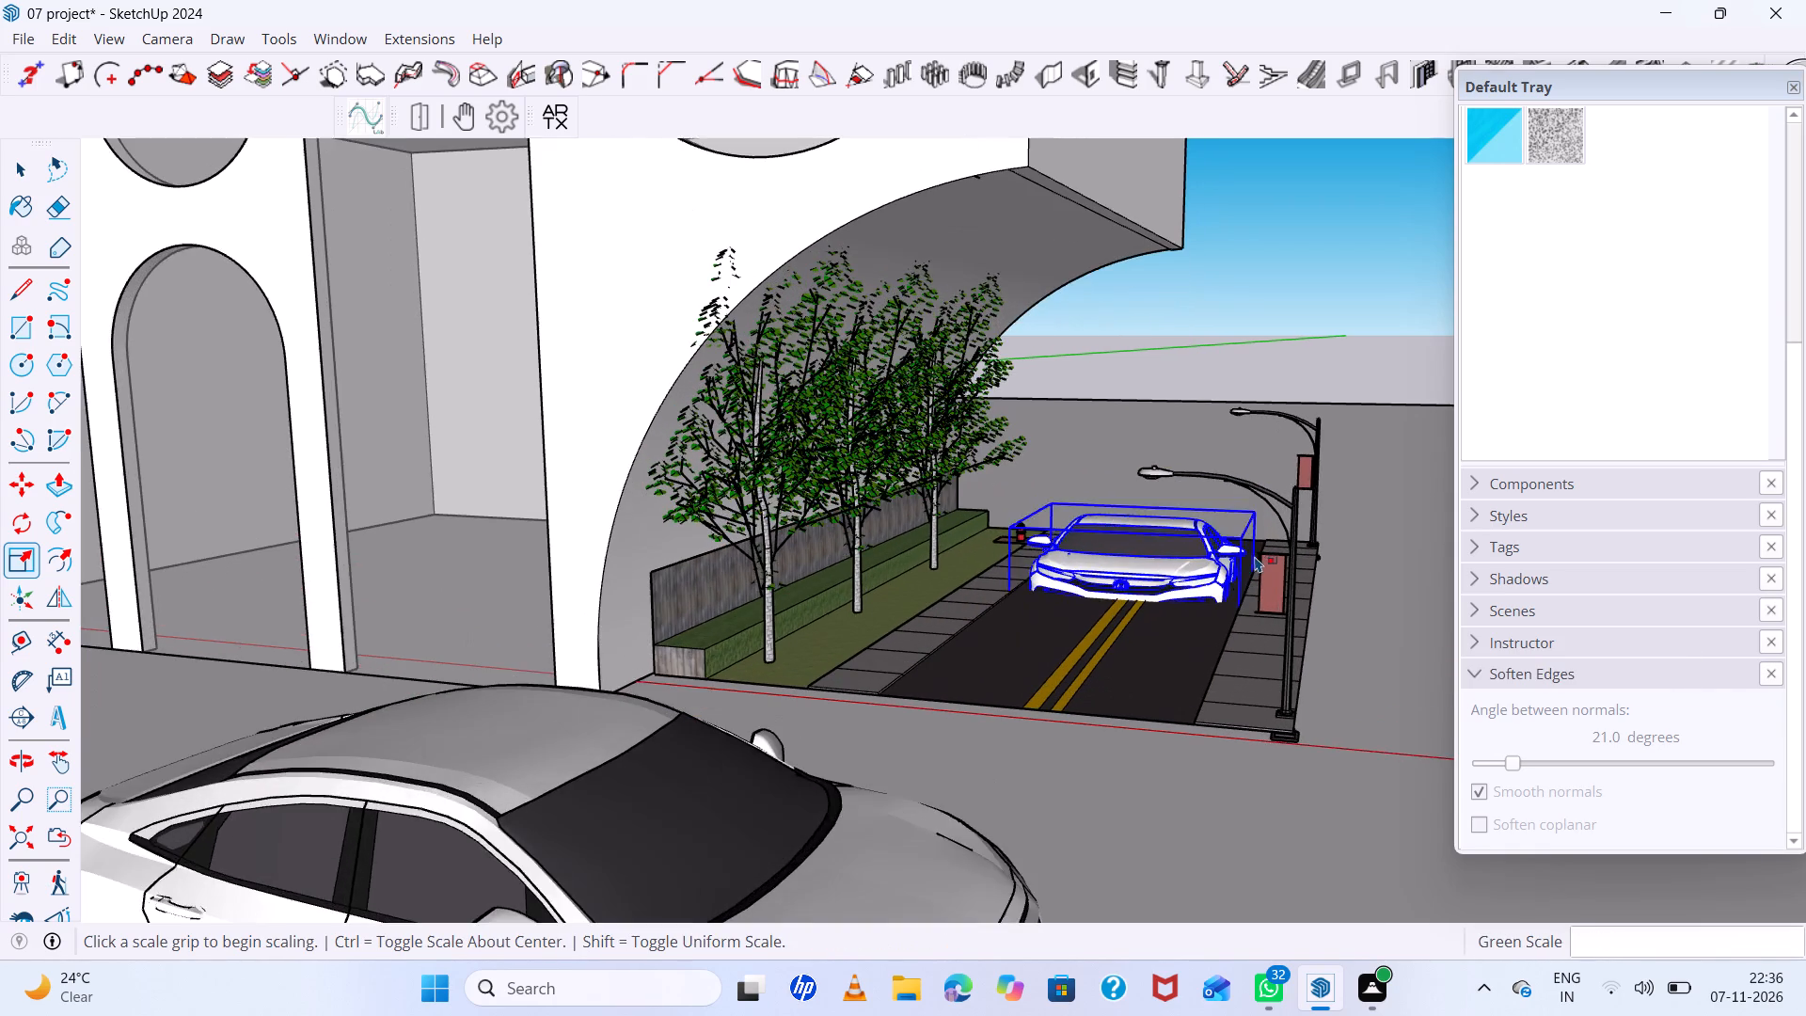
scroll(1255, 556, "up", 3)
left_click(1253, 552)
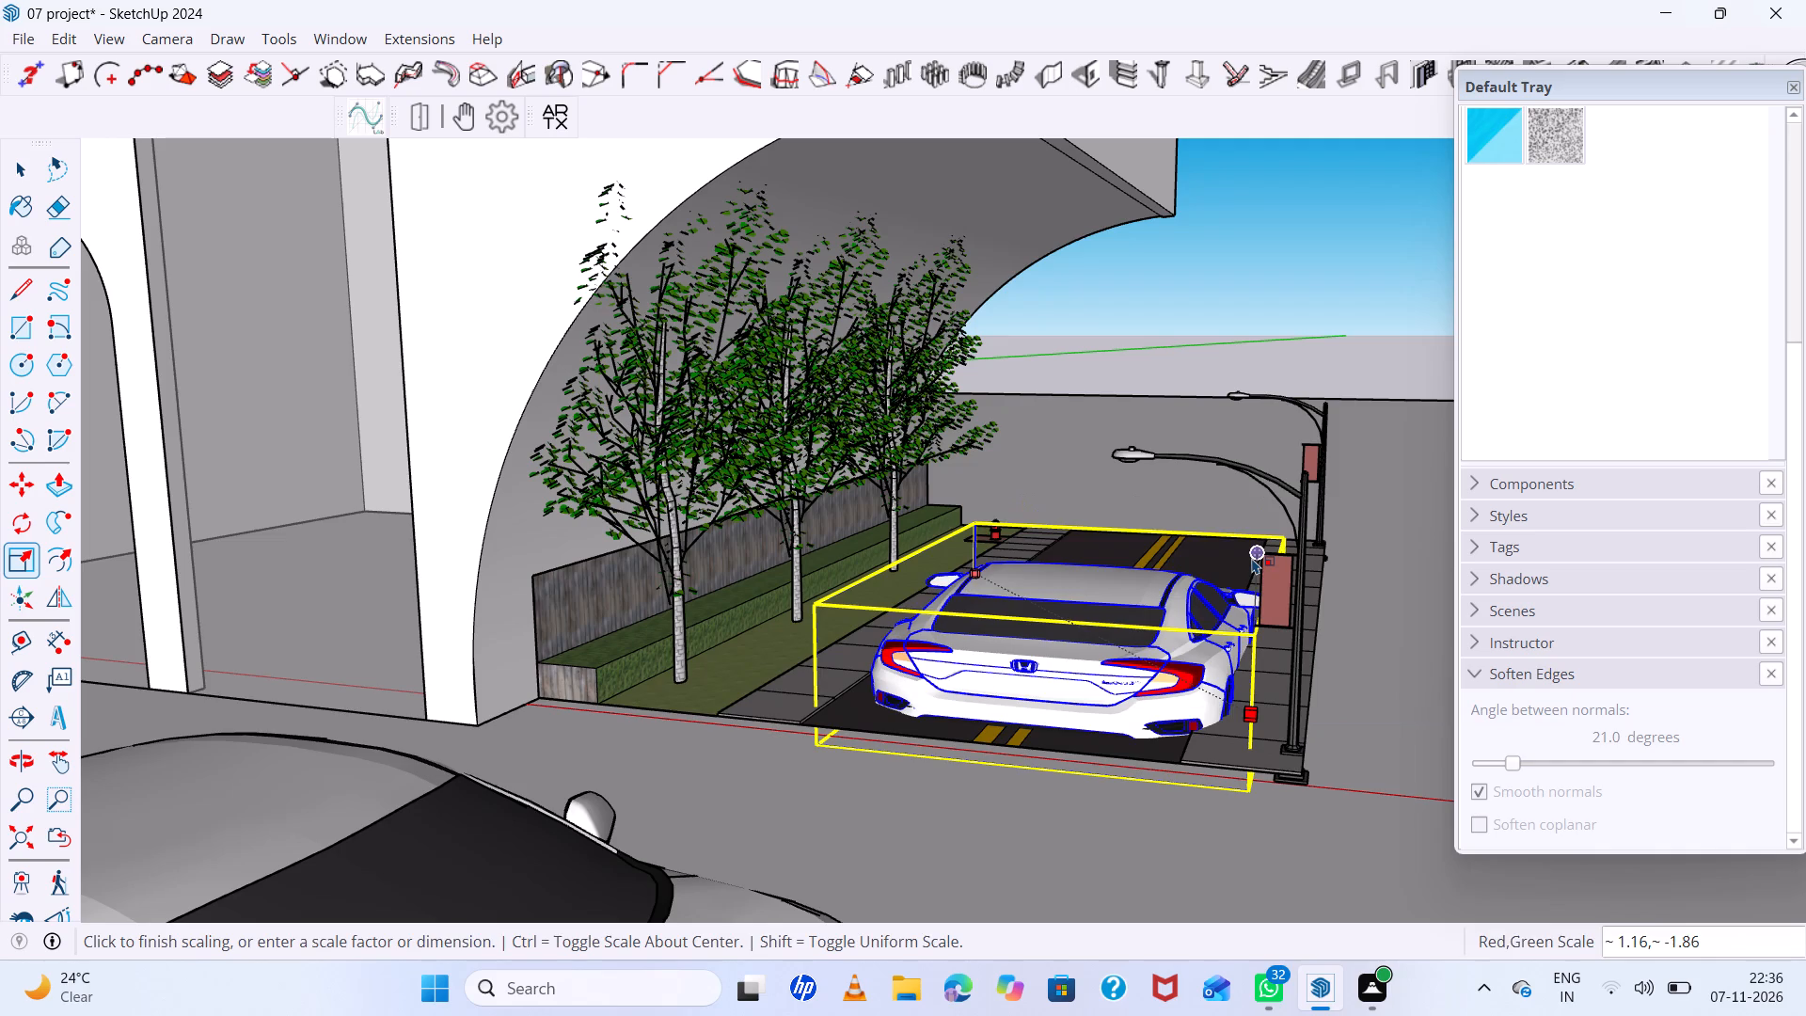
key("space")
key("s")
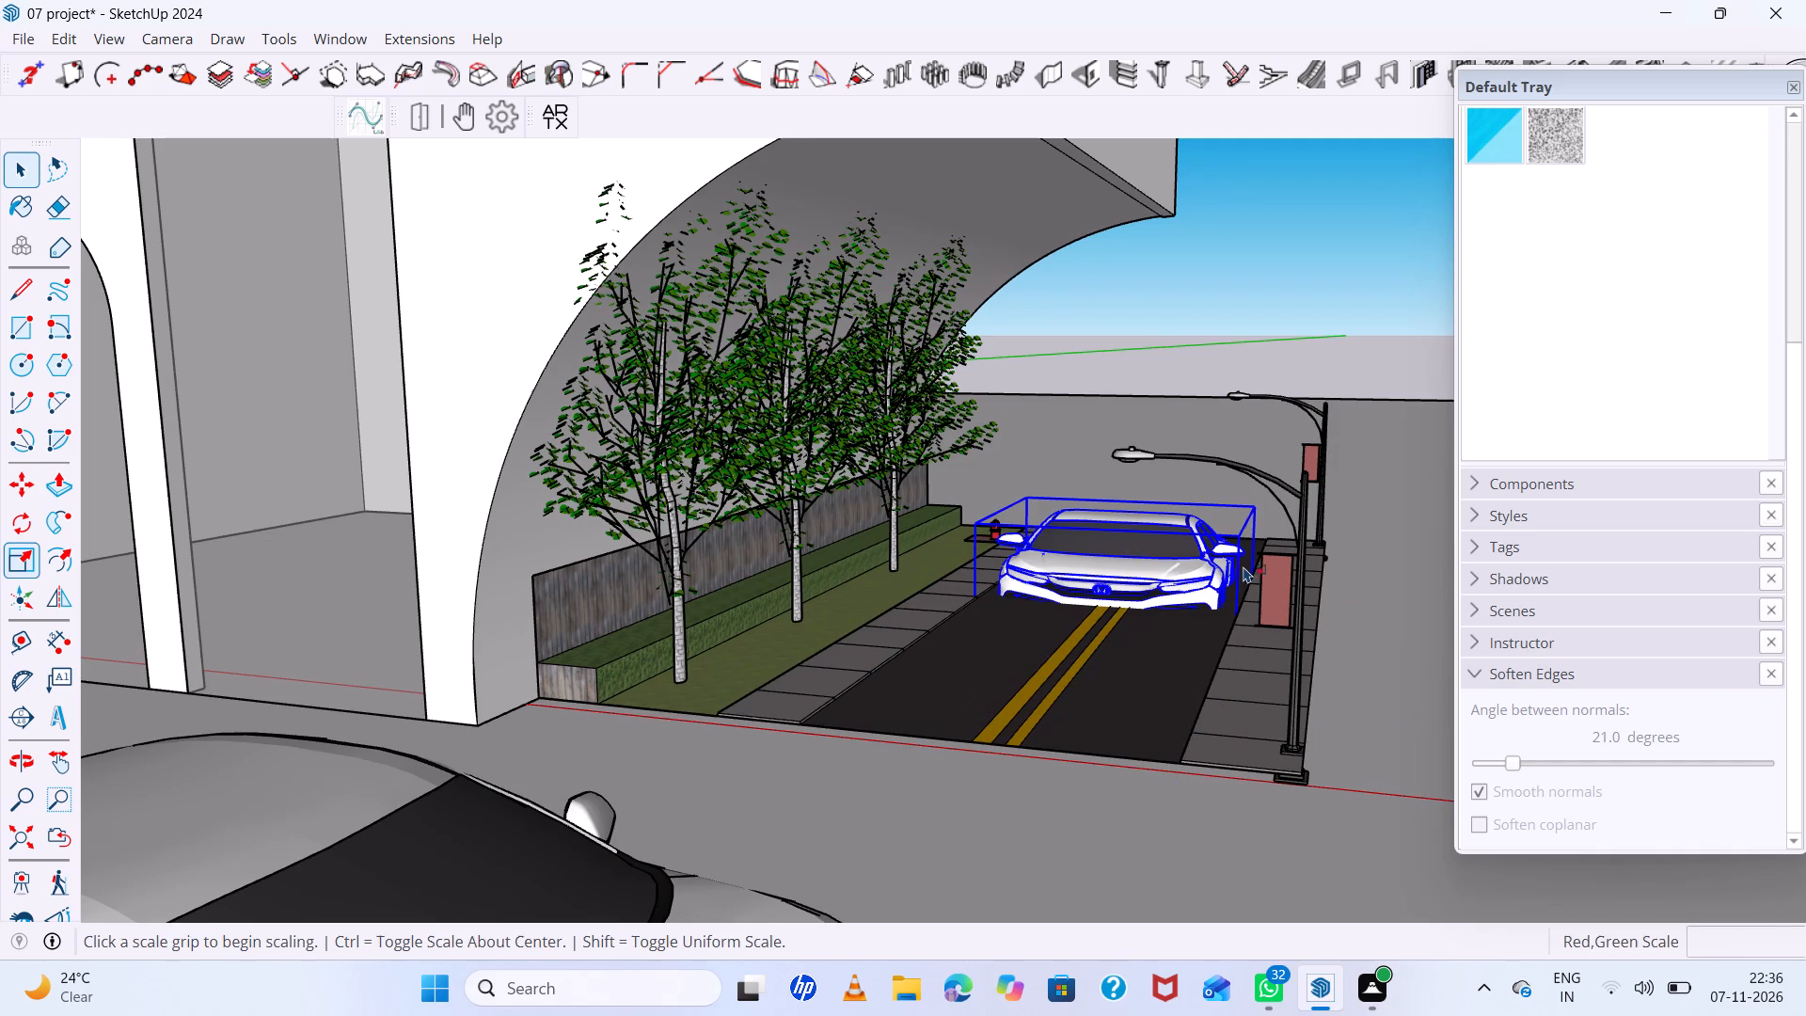
left_click(1250, 569)
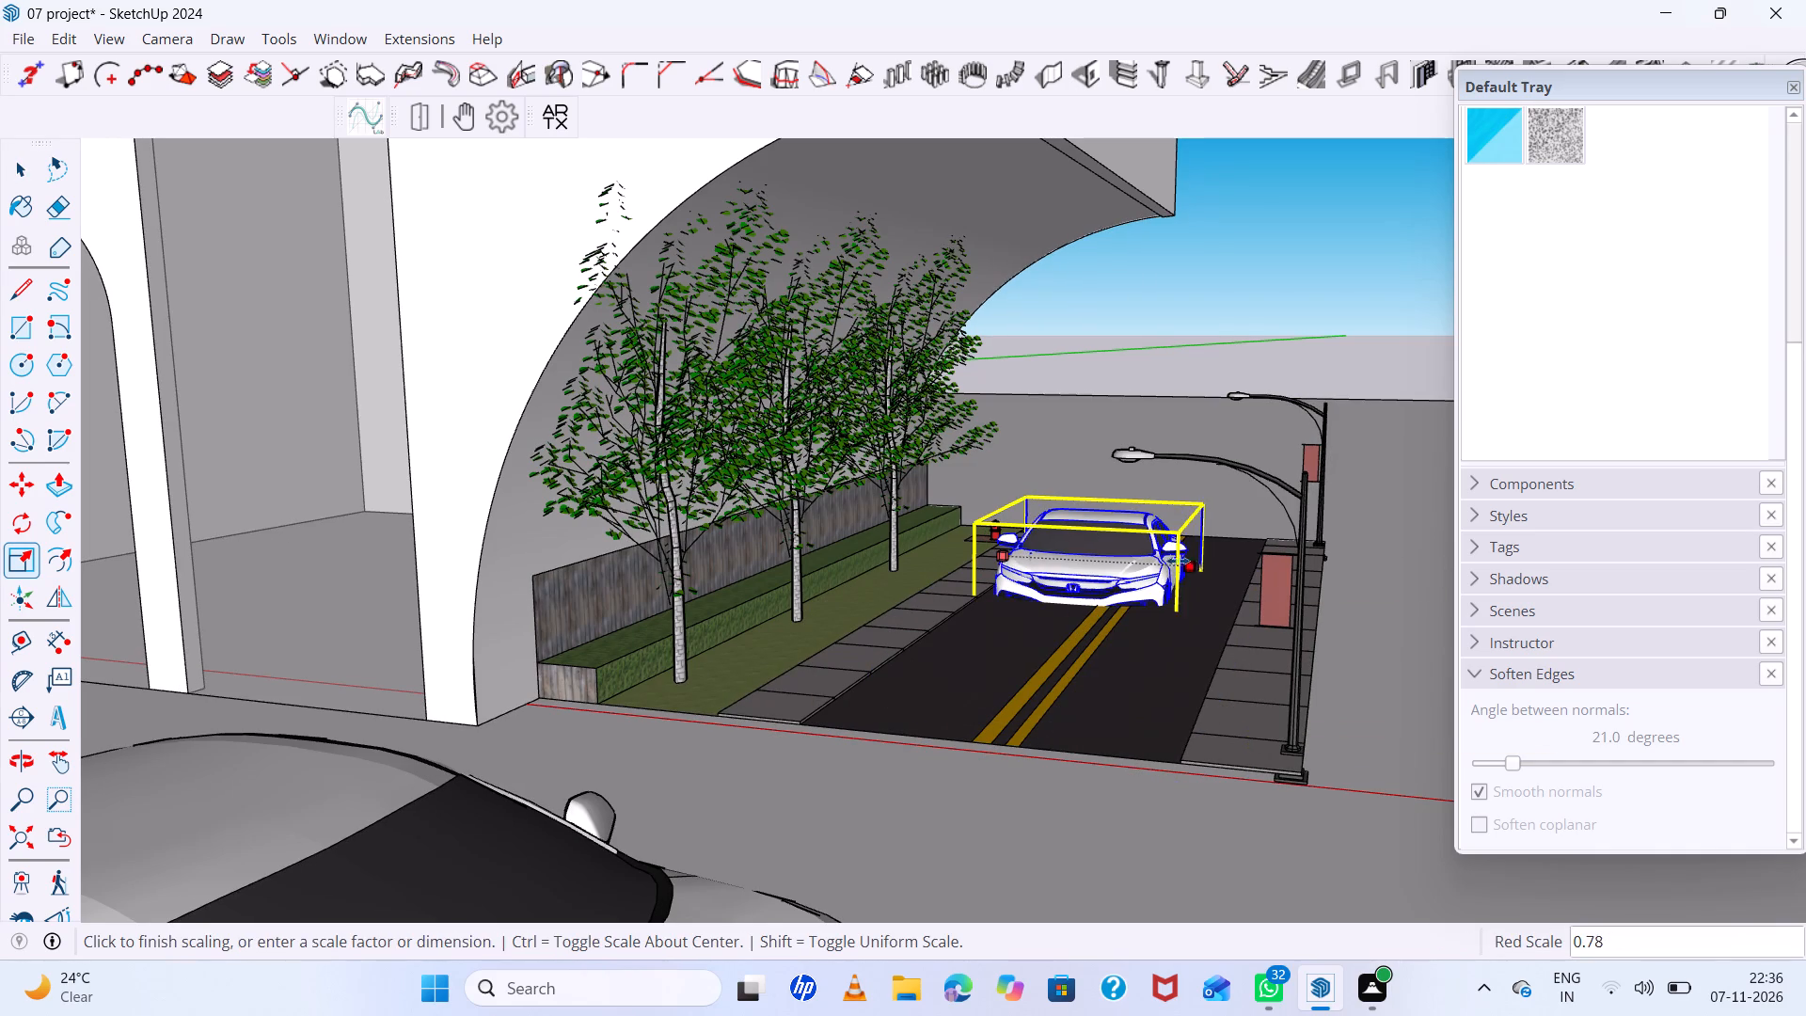
left_click(1163, 561)
key("space")
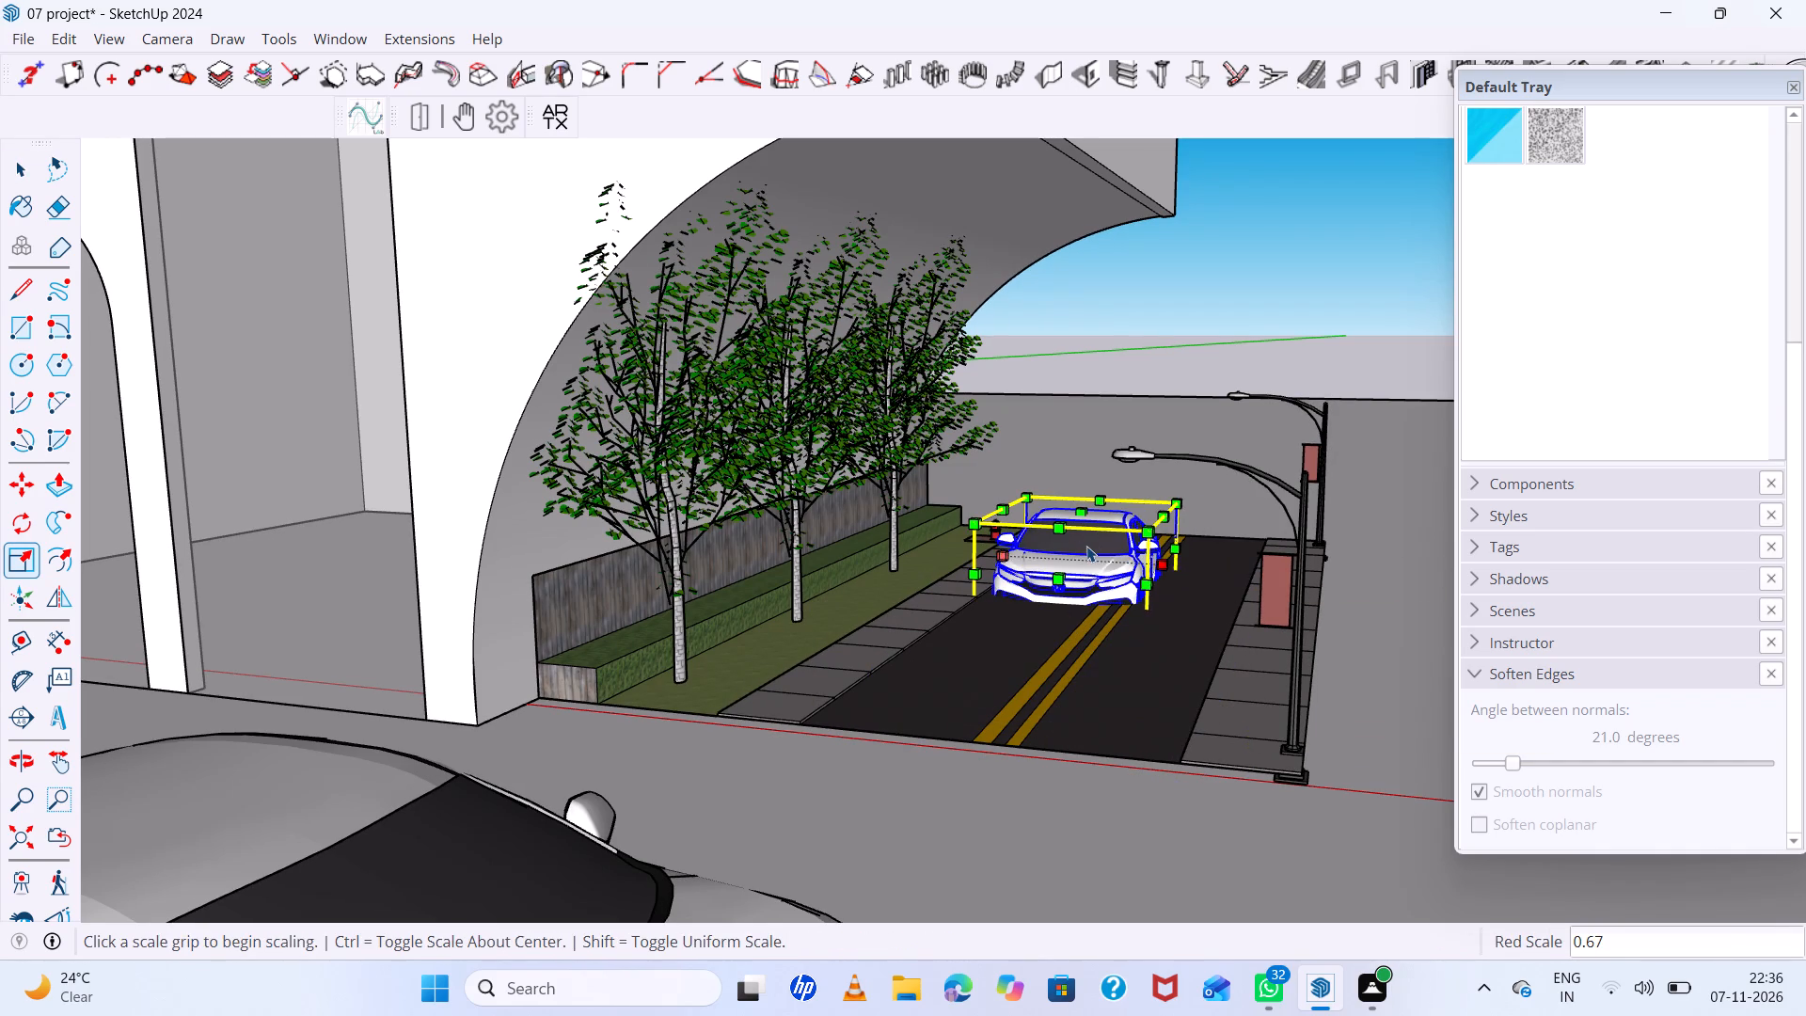
Raise the scaled car about 1' 7" so it sits on the road surface.
key("m")
left_click(1086, 546)
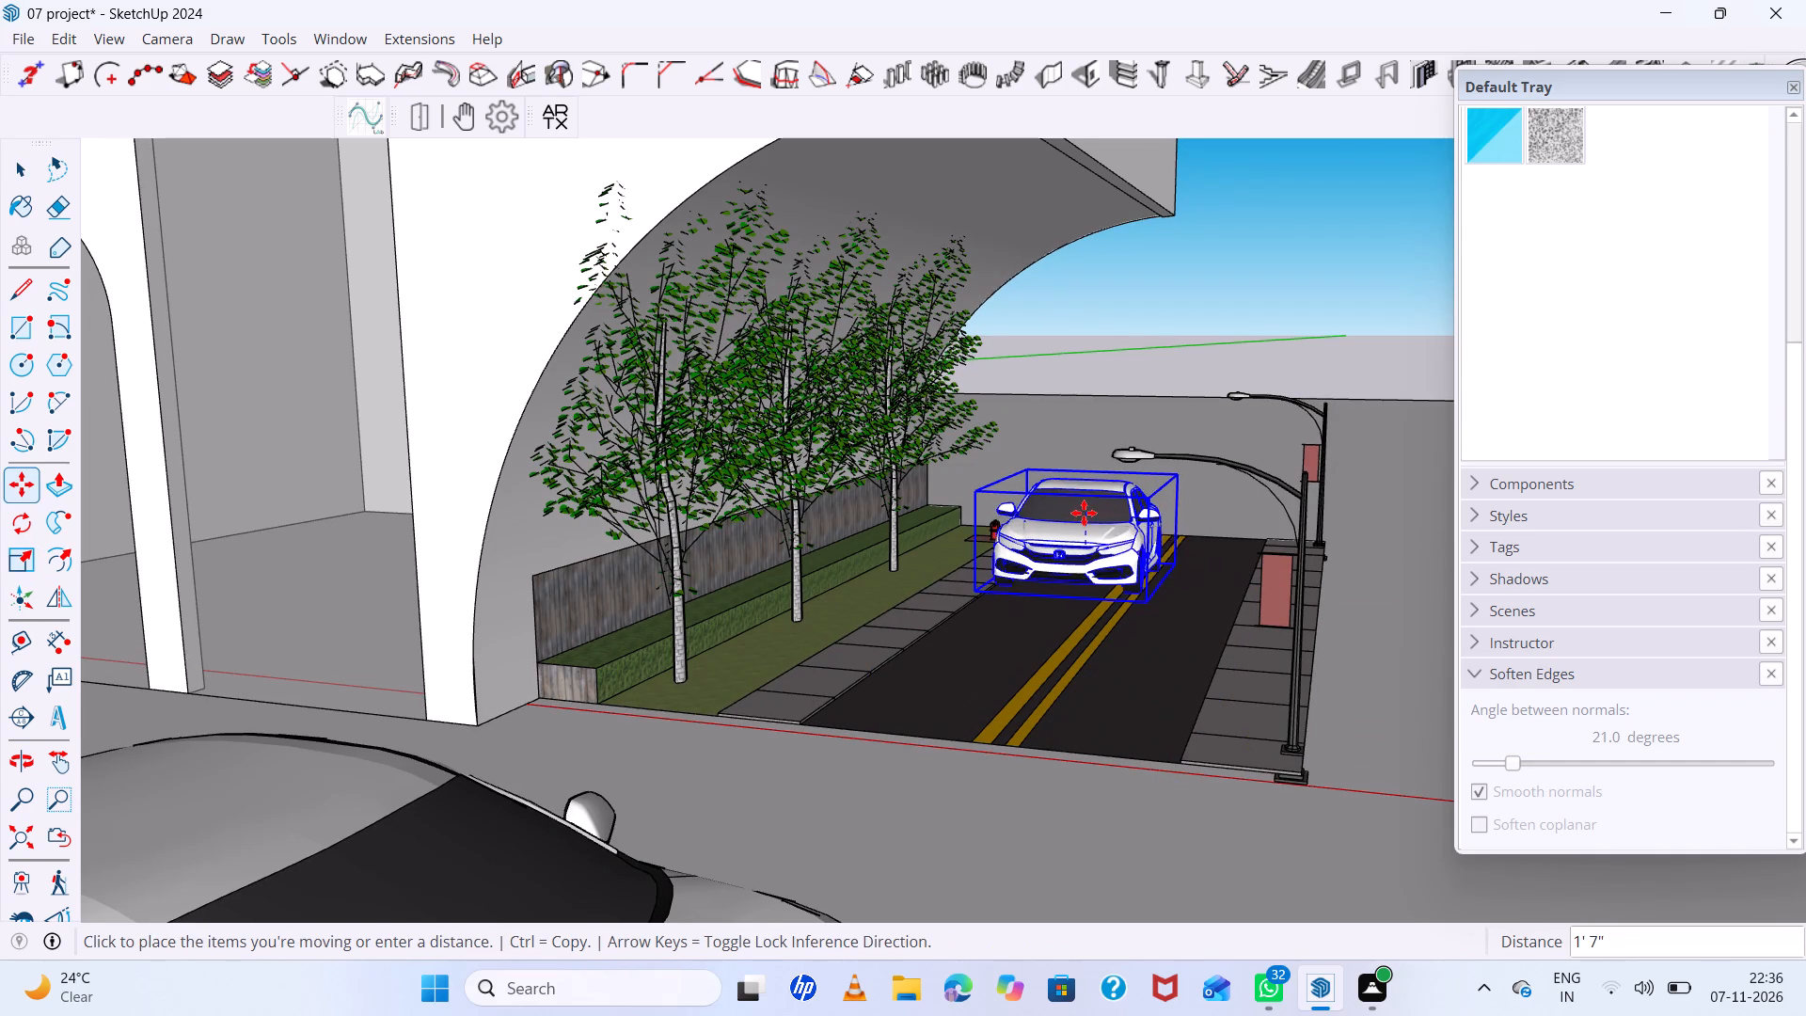
left_click(1084, 513)
Move the car about 12' 11" along the green axis toward the road's near end and about 2' 3" along the red axis, then deselect it.
scroll(1152, 607, "up", 3)
left_click(1147, 592)
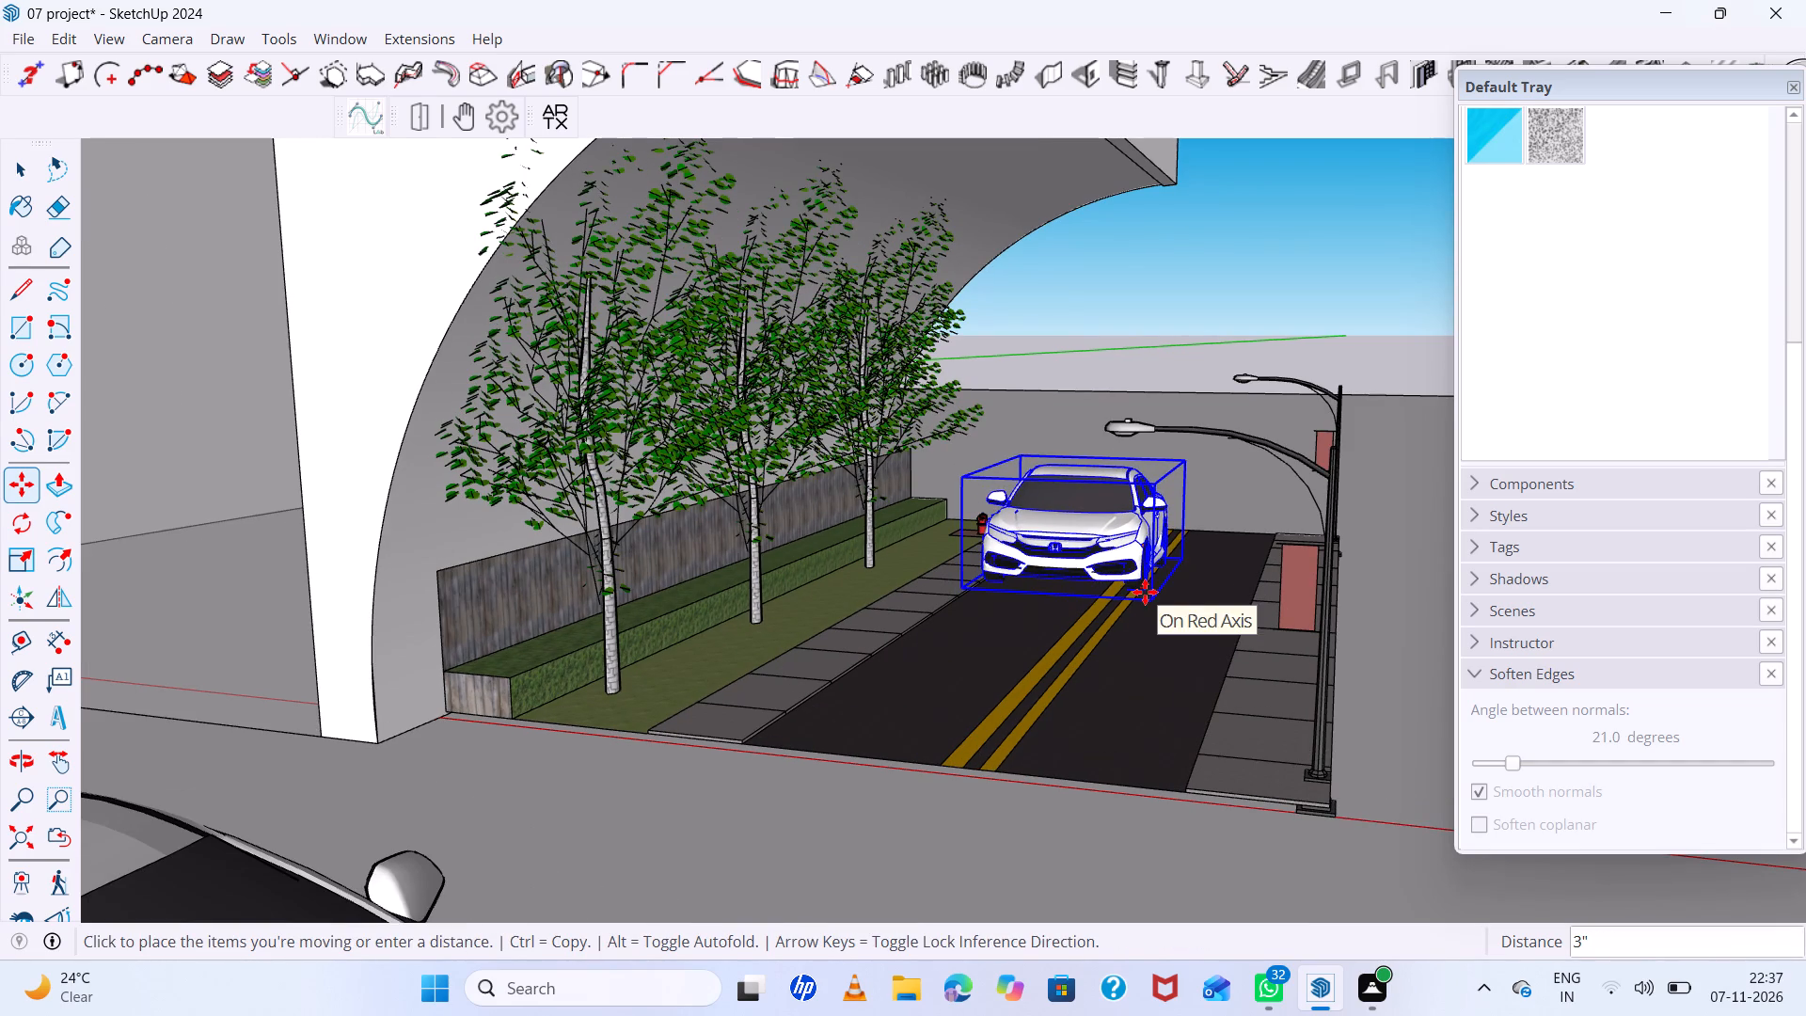
key("Left")
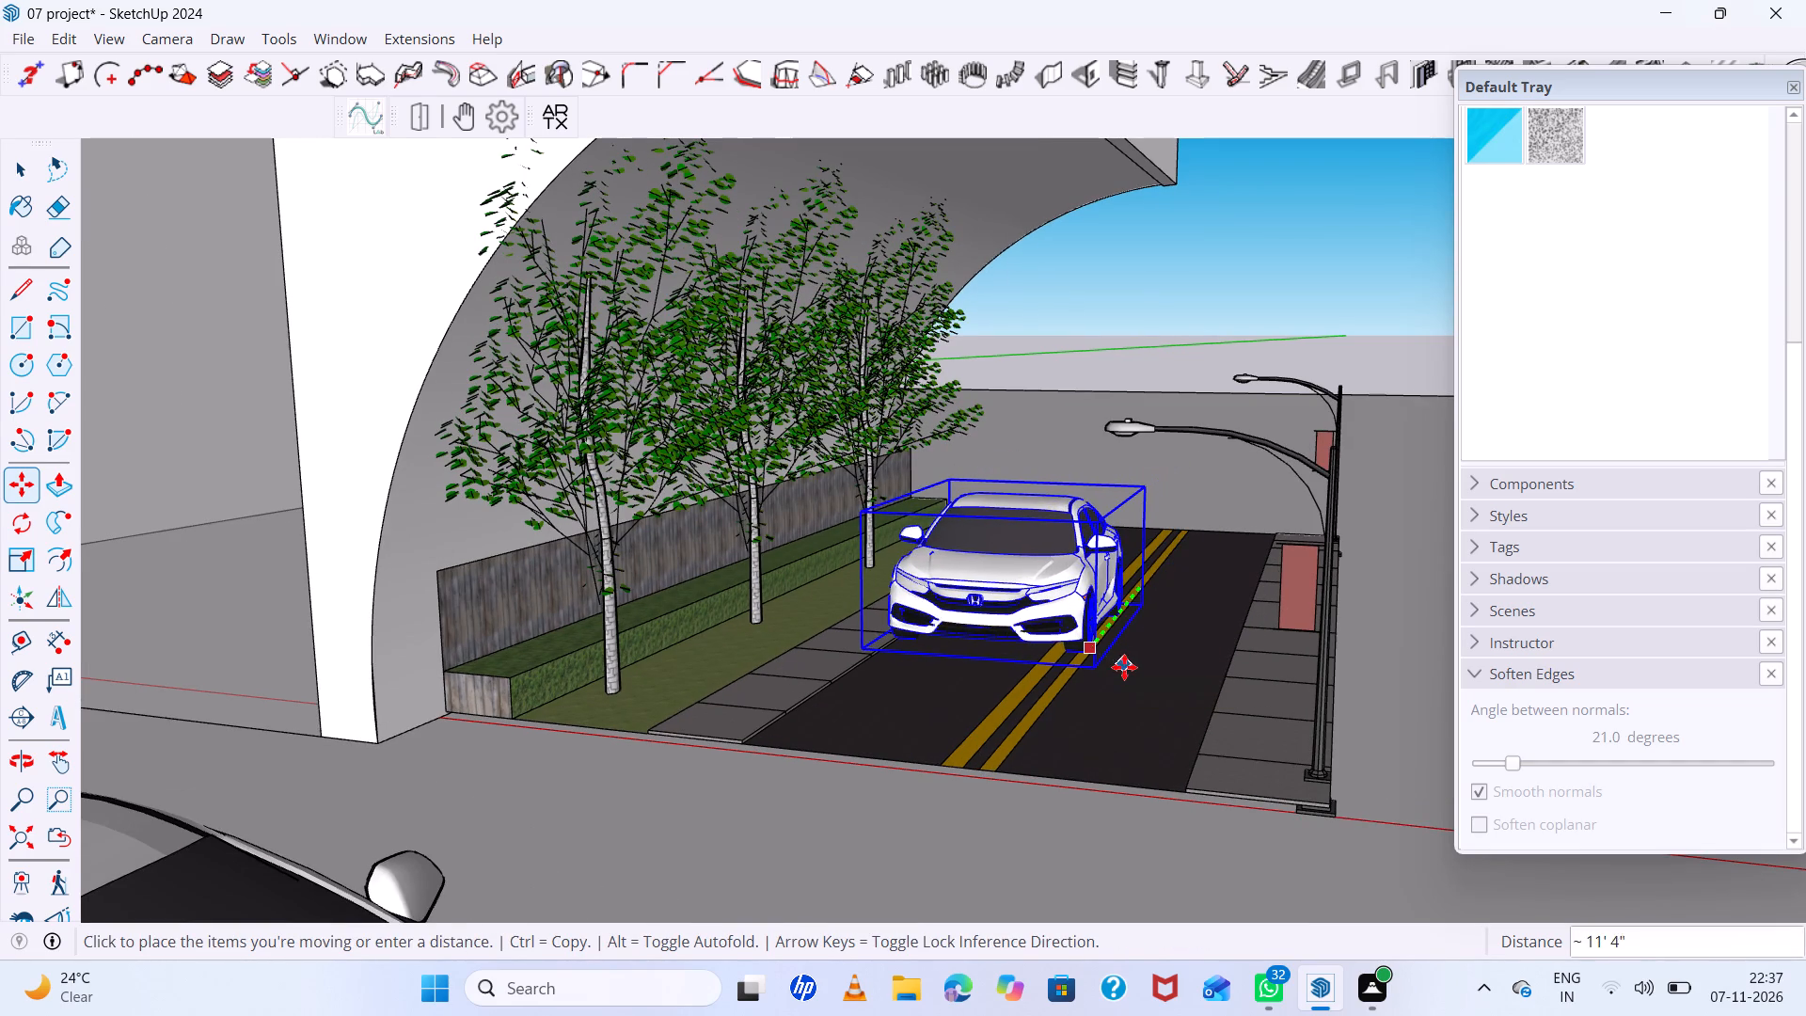
left_click(1171, 682)
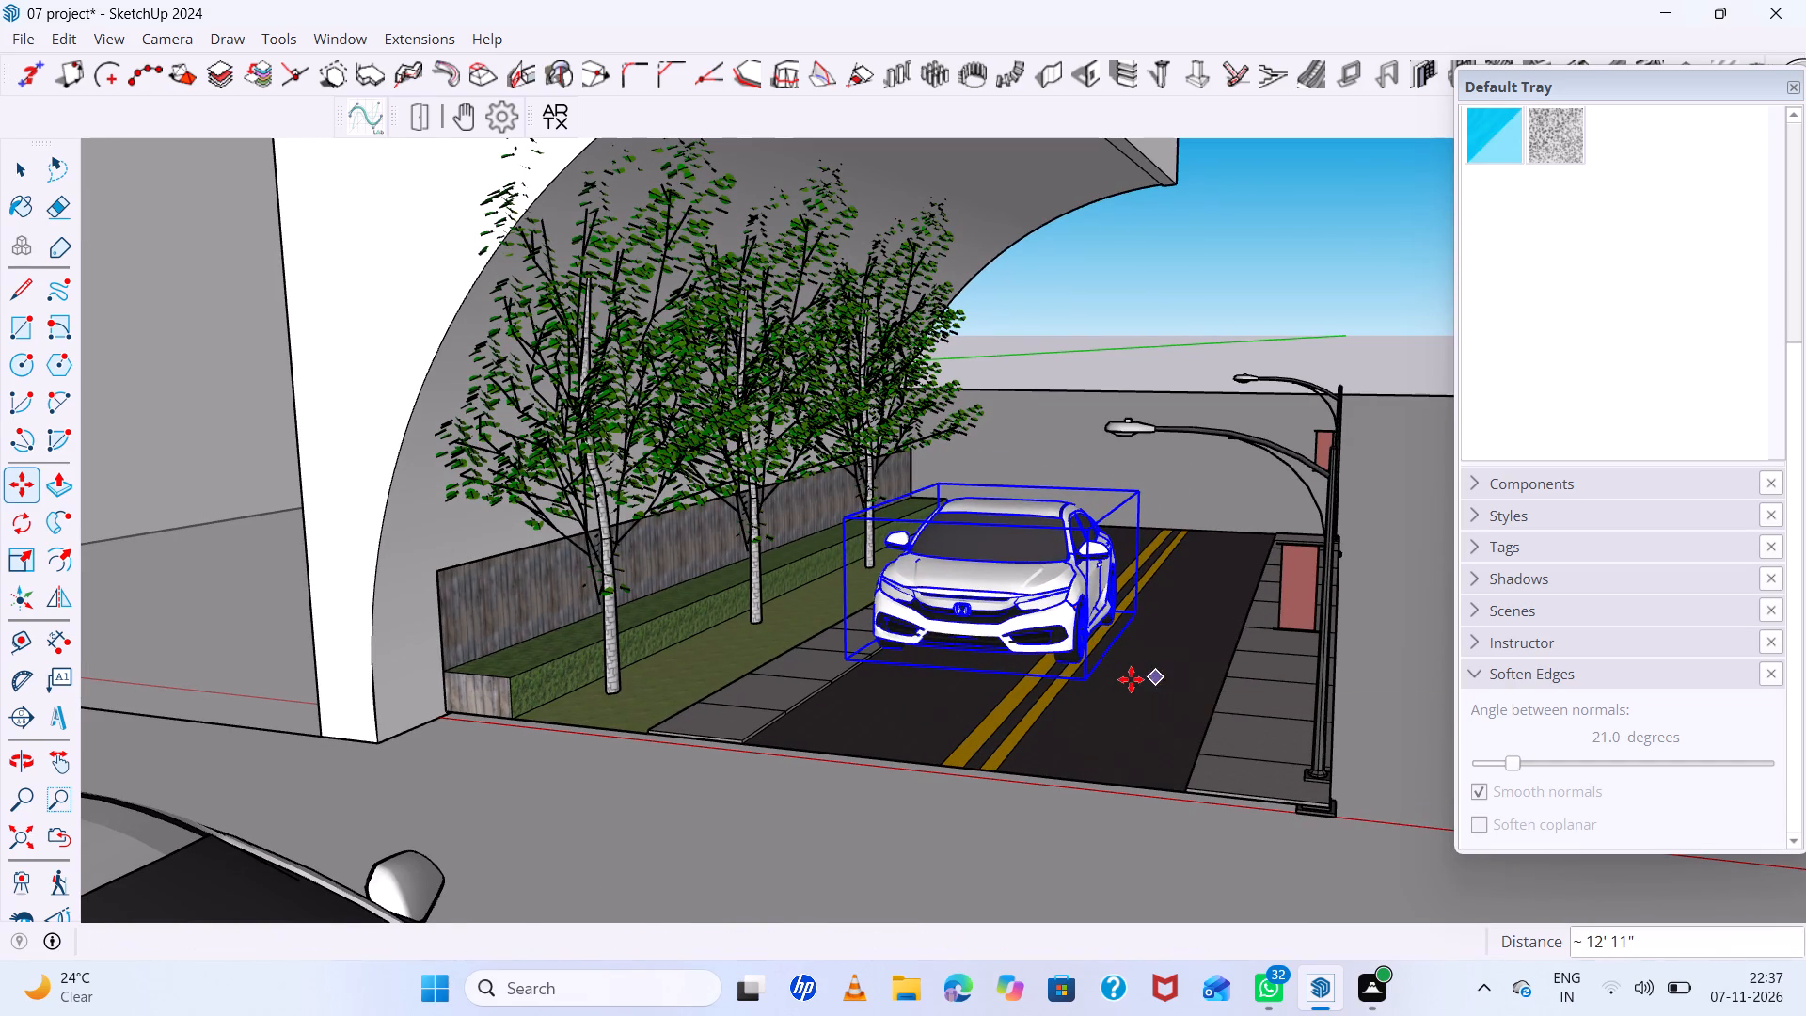
key("Right")
left_click(1092, 675)
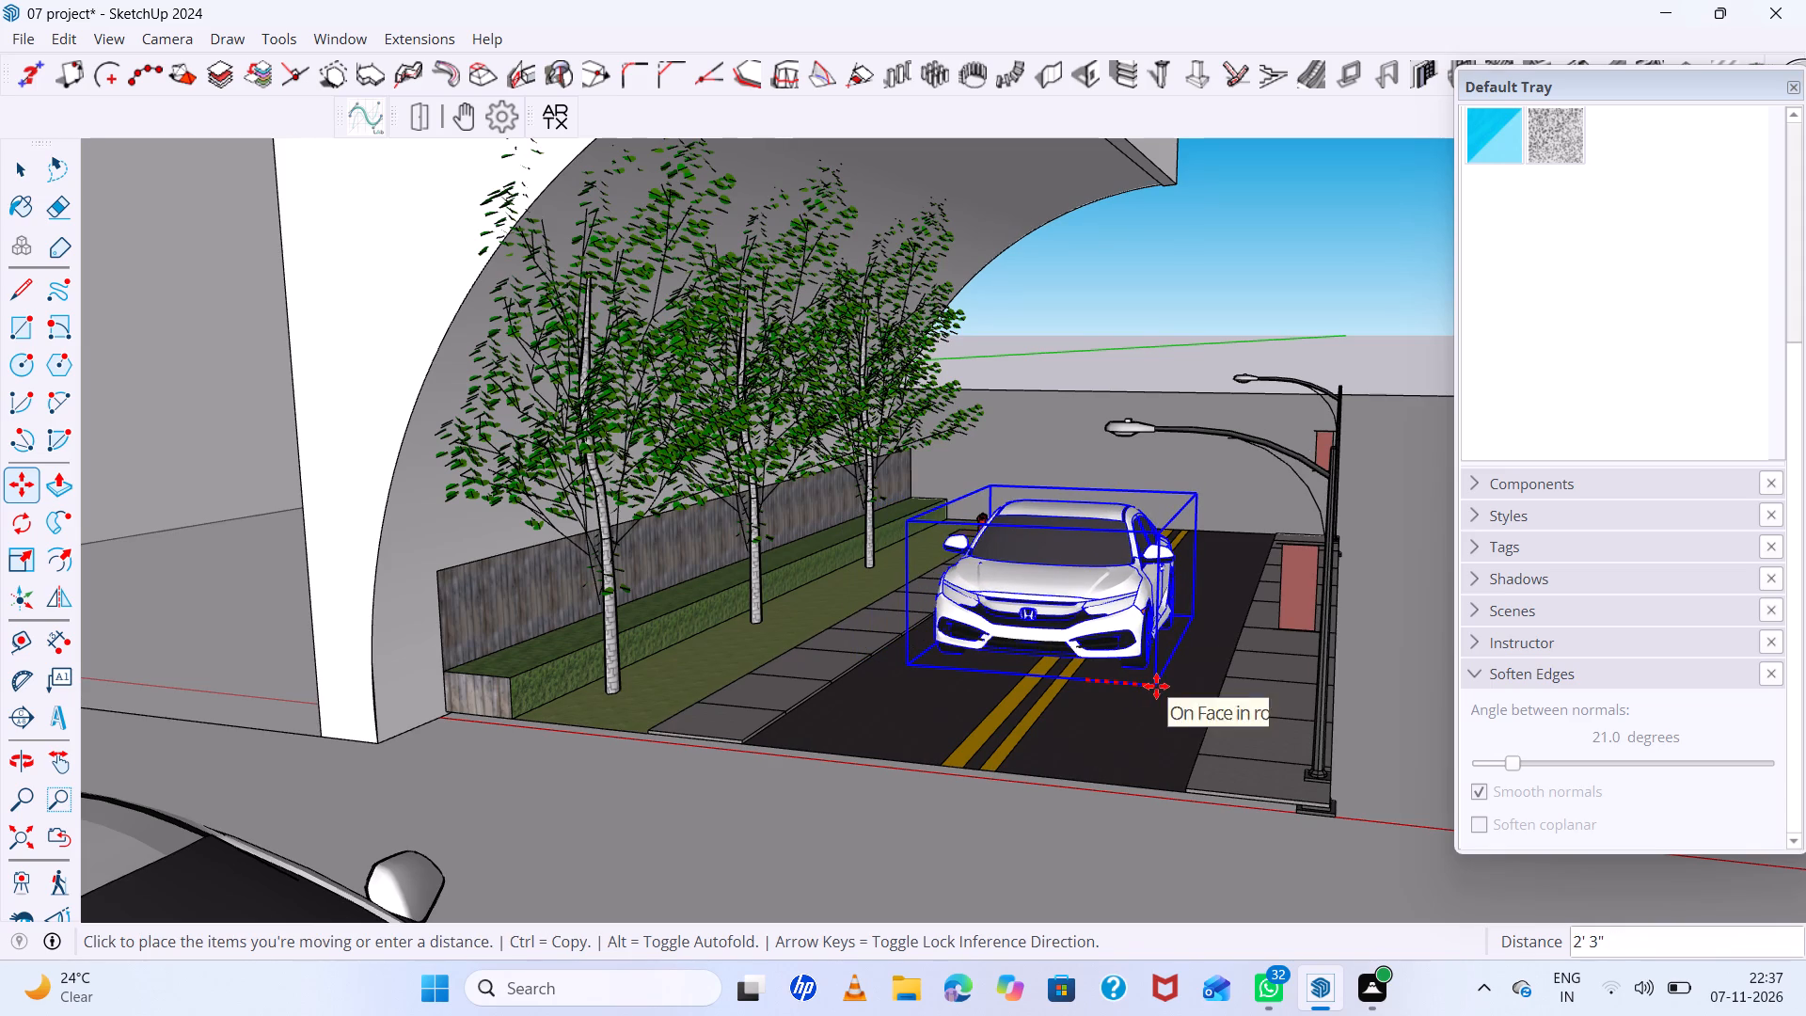
left_click(1156, 686)
scroll(1156, 665, "down", 6)
key("space")
left_click(1385, 555)
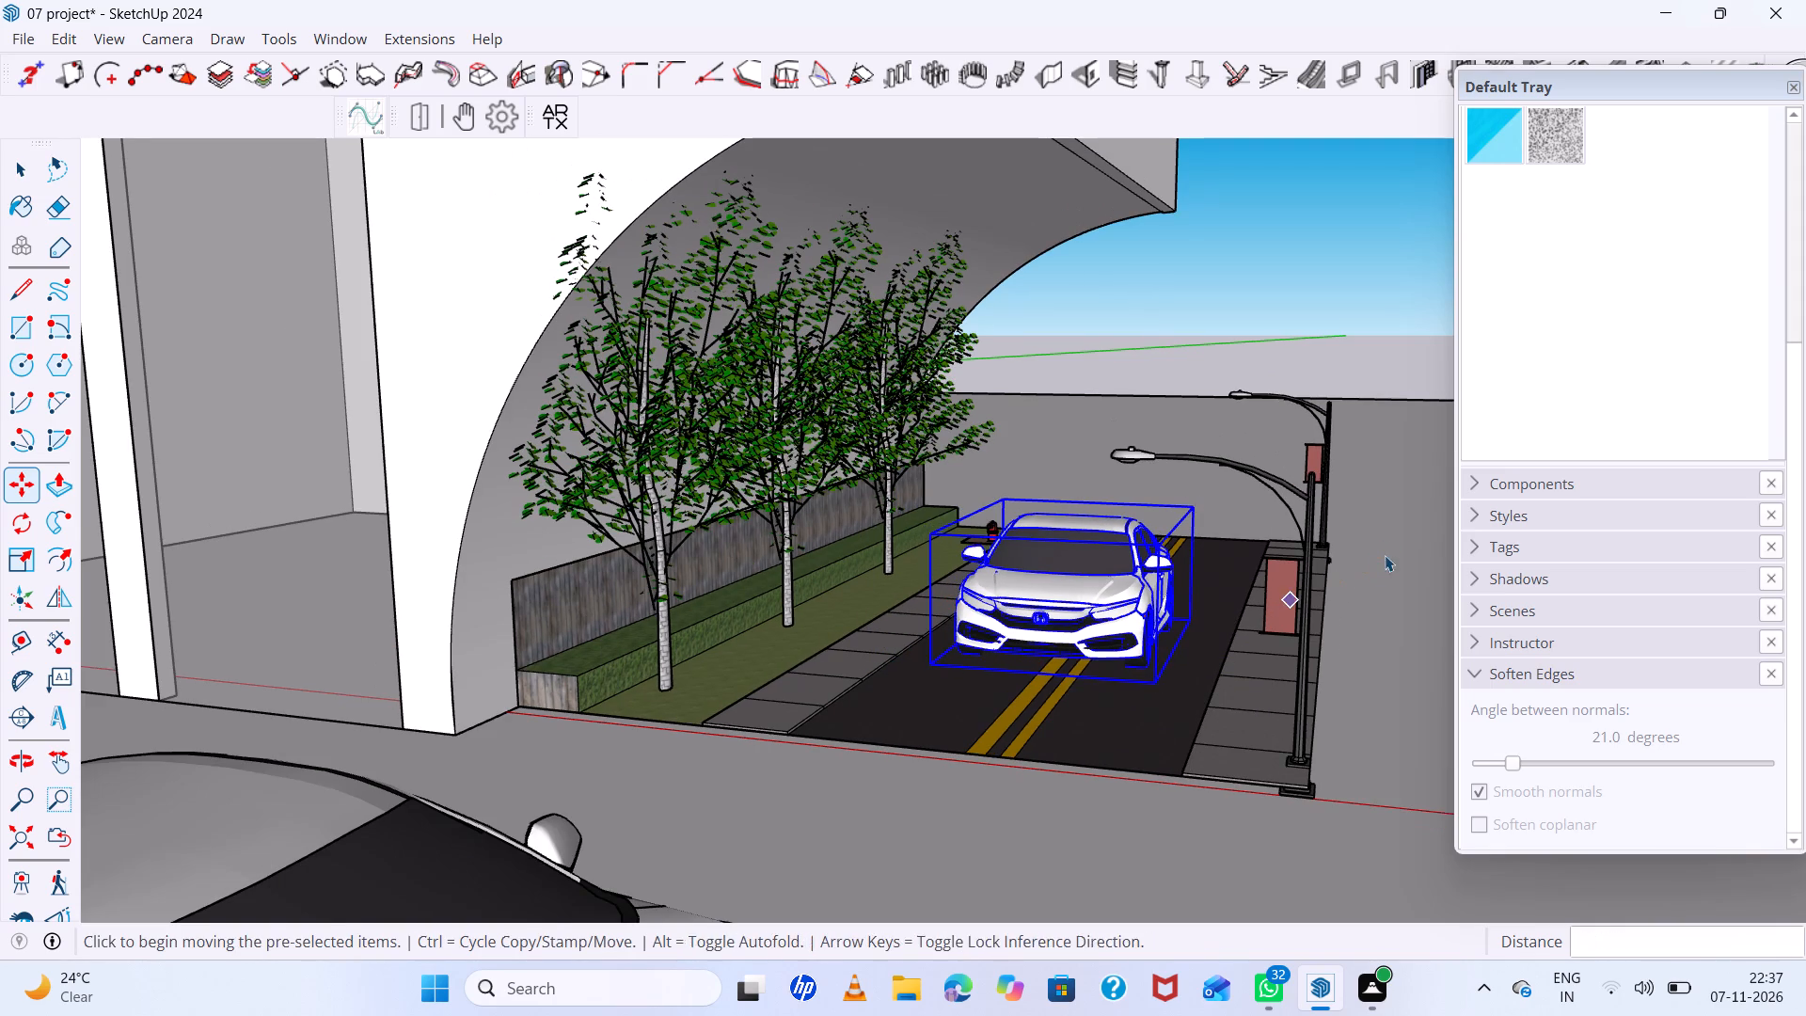
Examine the placement of the cars and the road beneath the curved arch from several angles.
scroll(1262, 592, "down", 20)
scroll(1262, 592, "down", 12)
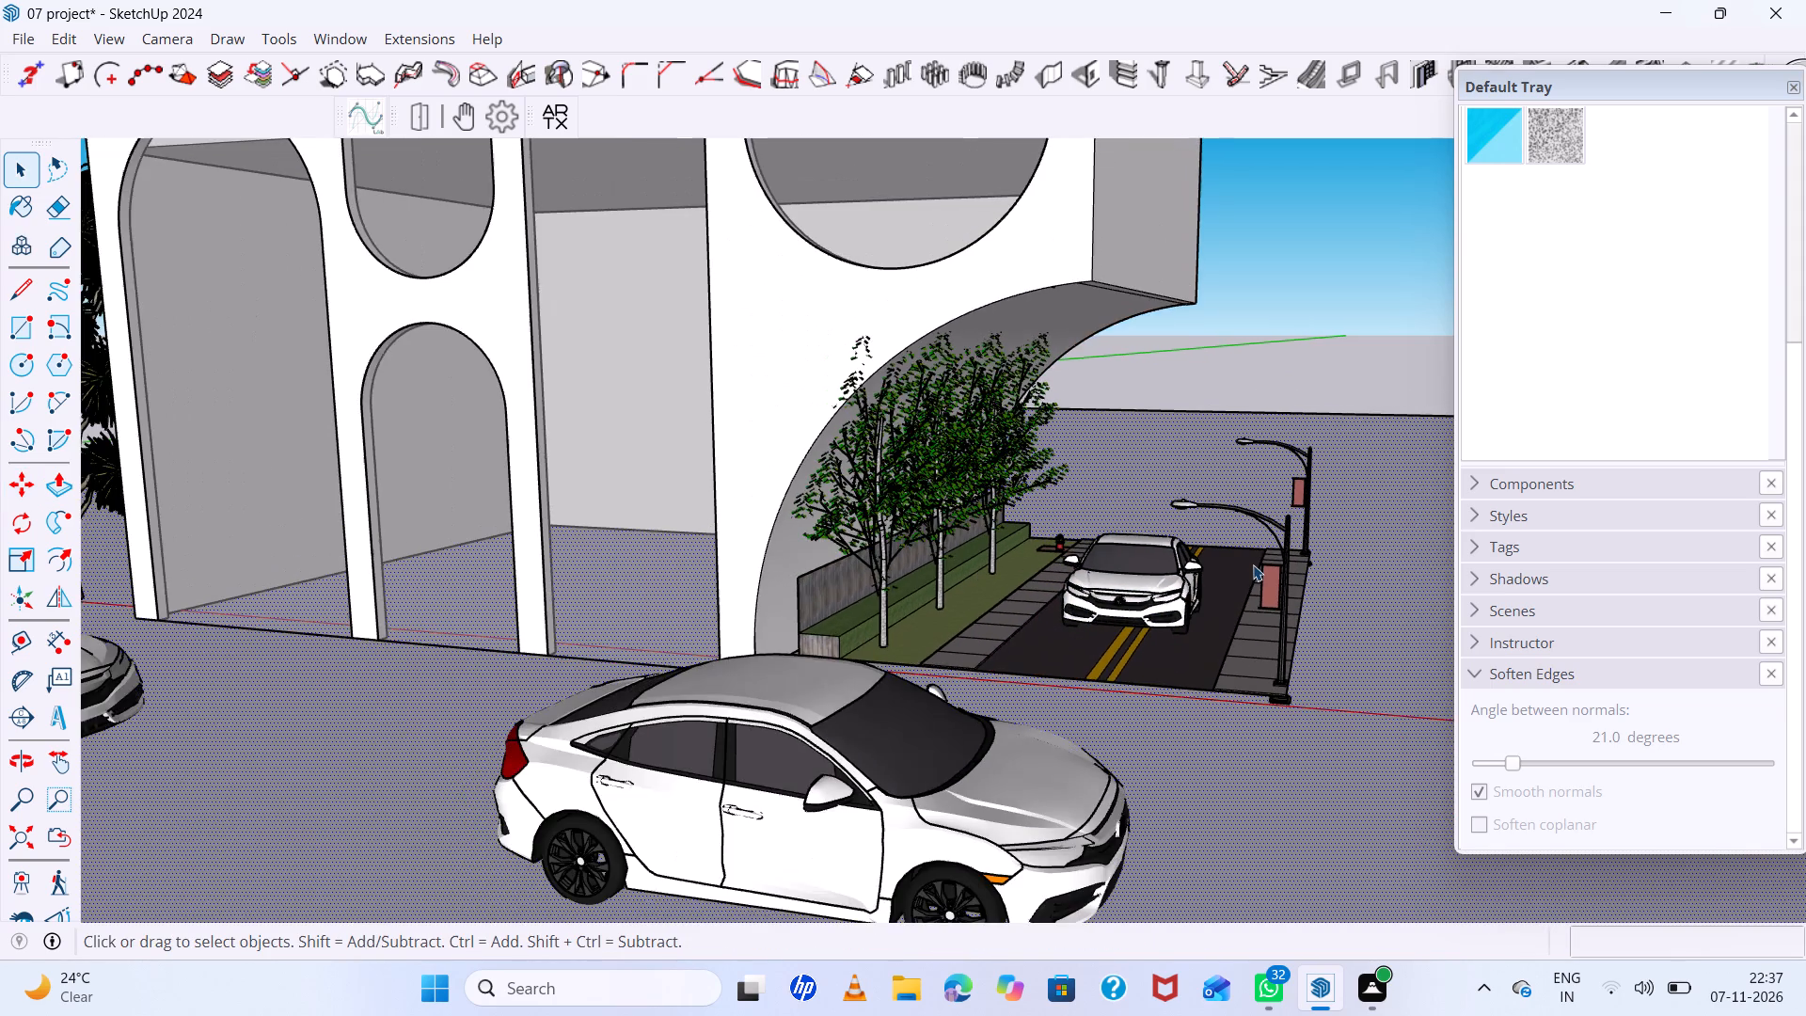
scroll(1253, 564, "down", 12)
middle_click_drag(1264, 564, 1276, 650)
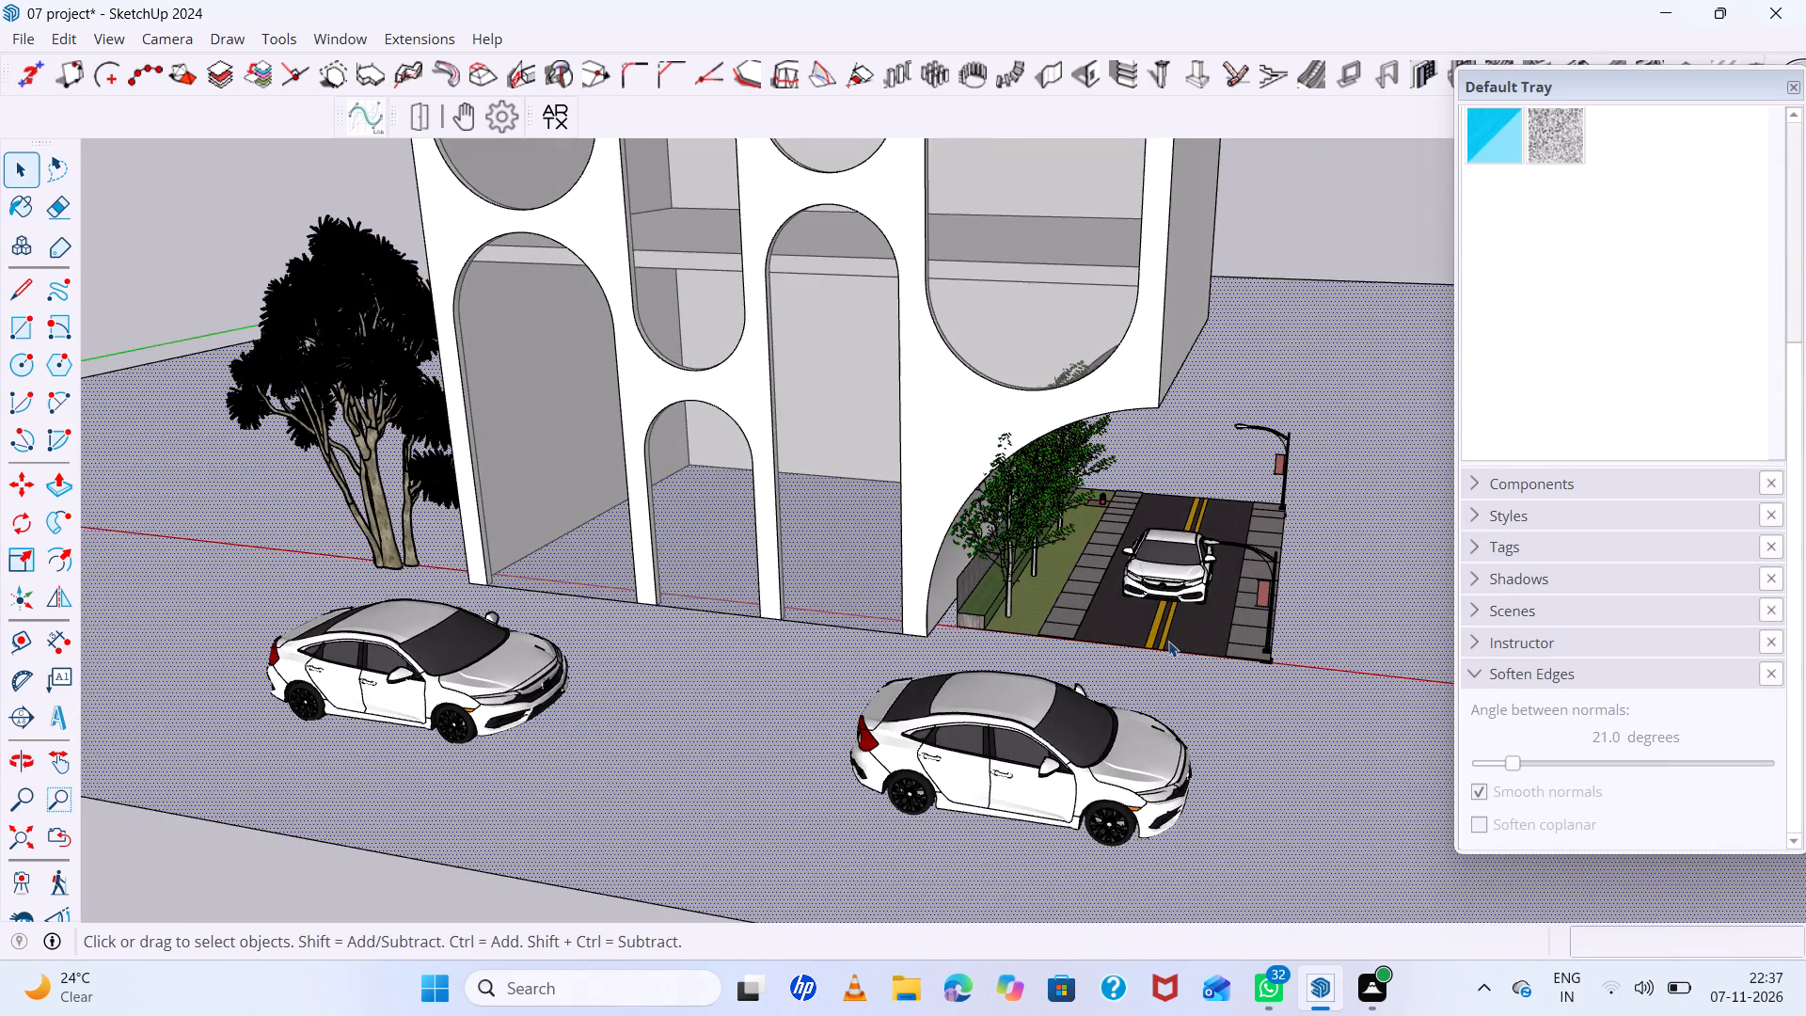
scroll(1136, 597, "down", 12)
scroll(1243, 674, "up", 6)
middle_click_drag(1248, 675, 1288, 555)
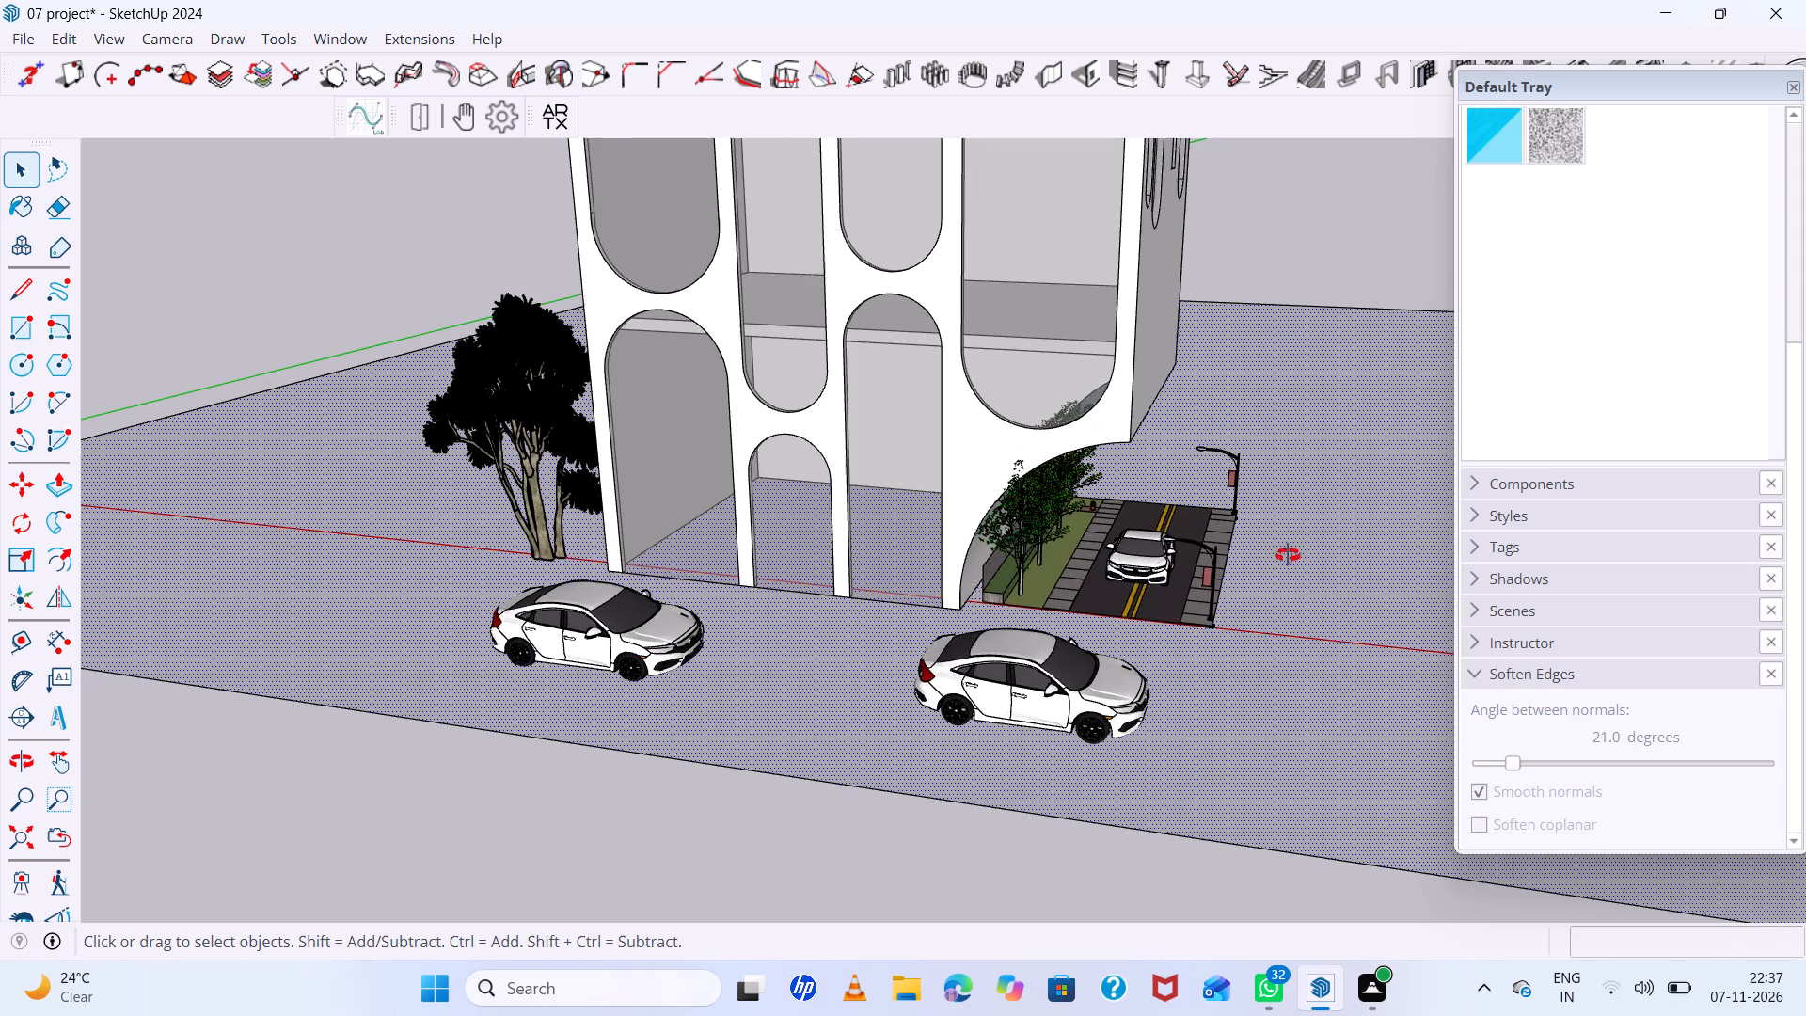
middle_click_drag(1288, 555, 1320, 483)
scroll(1161, 534, "up", 5)
middle_click_drag(1342, 579, 1140, 683)
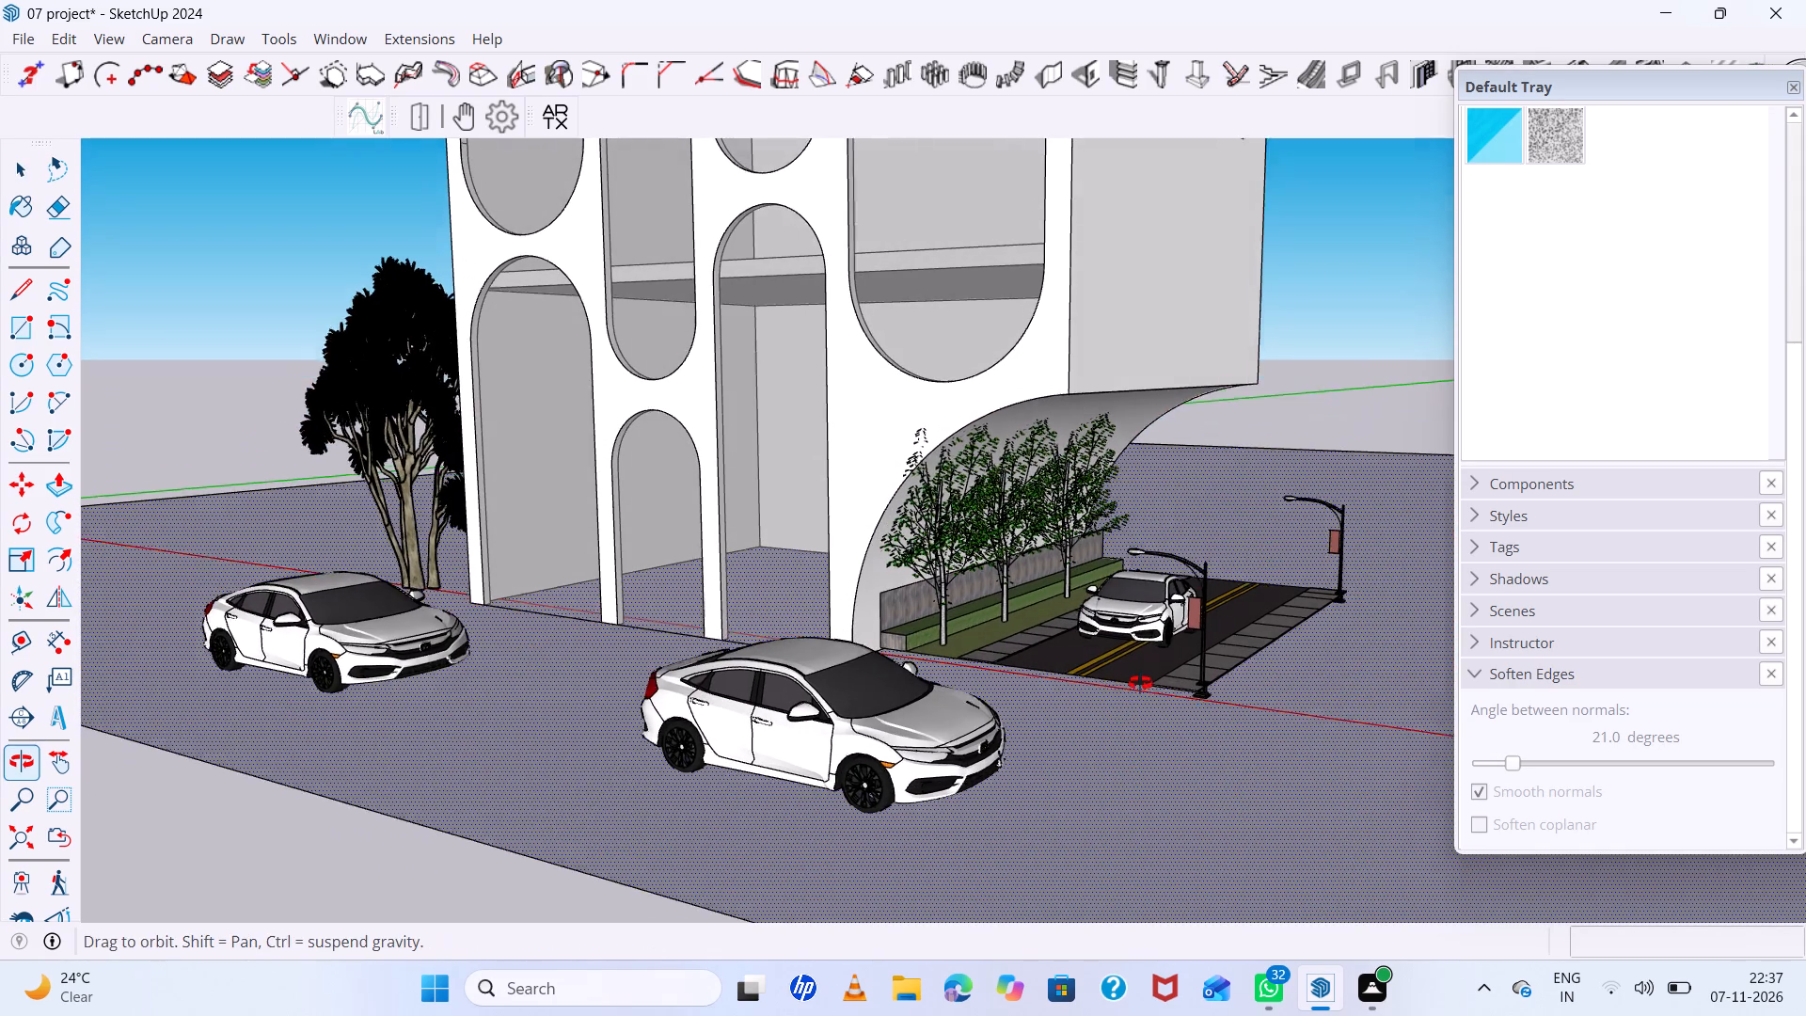
middle_click_drag(1140, 683, 1139, 684)
Open the road component for editing and delete its three trees.
double_click(948, 534)
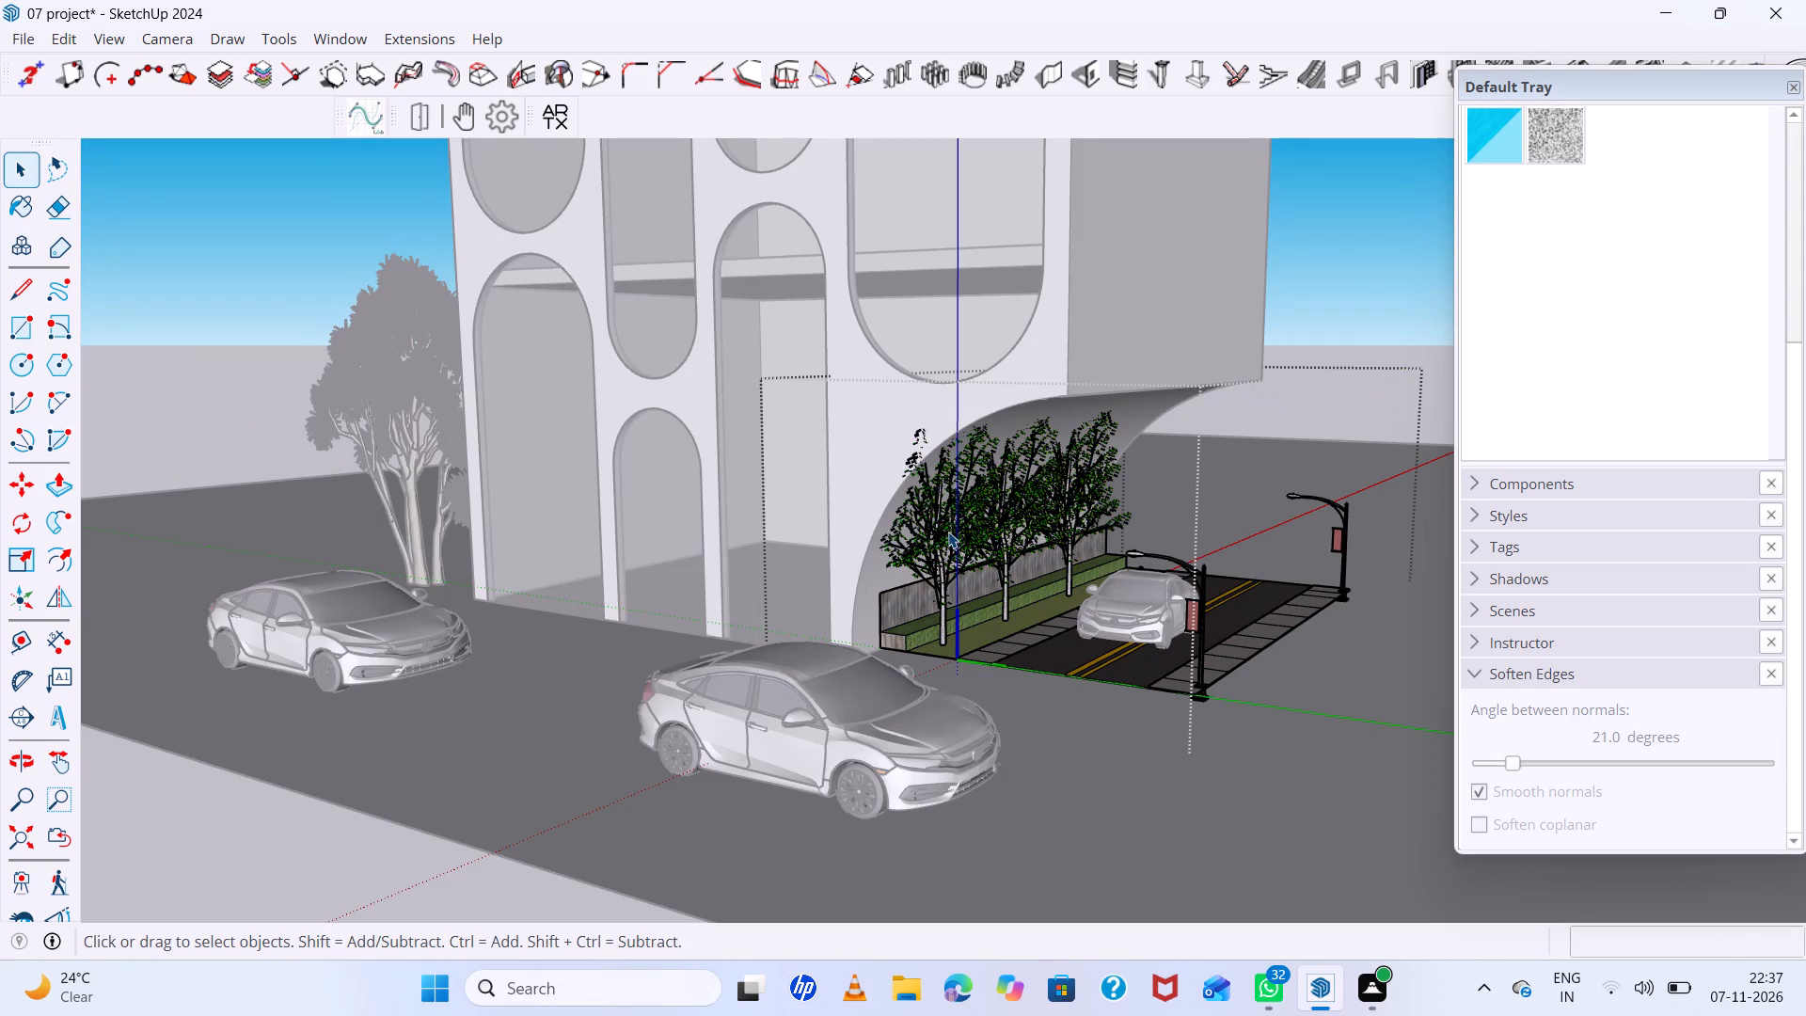
left_click(948, 532)
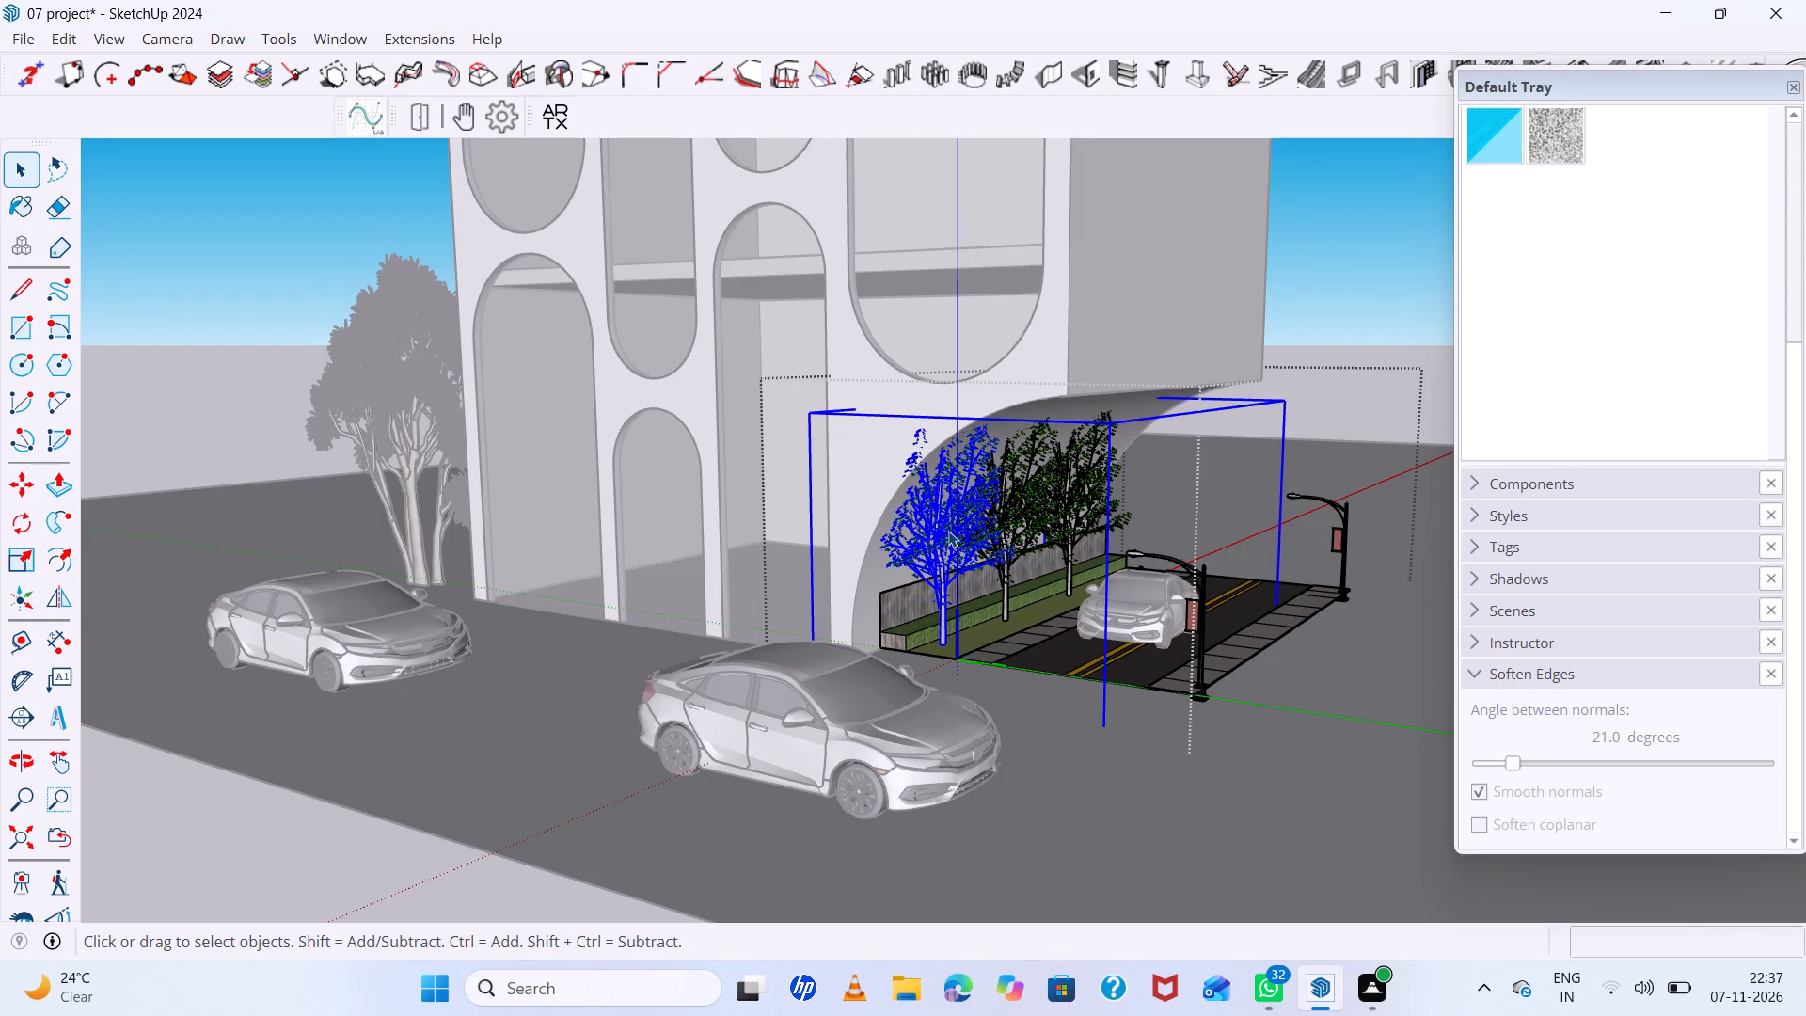
key("Delete")
left_click(1027, 527)
key("Delete")
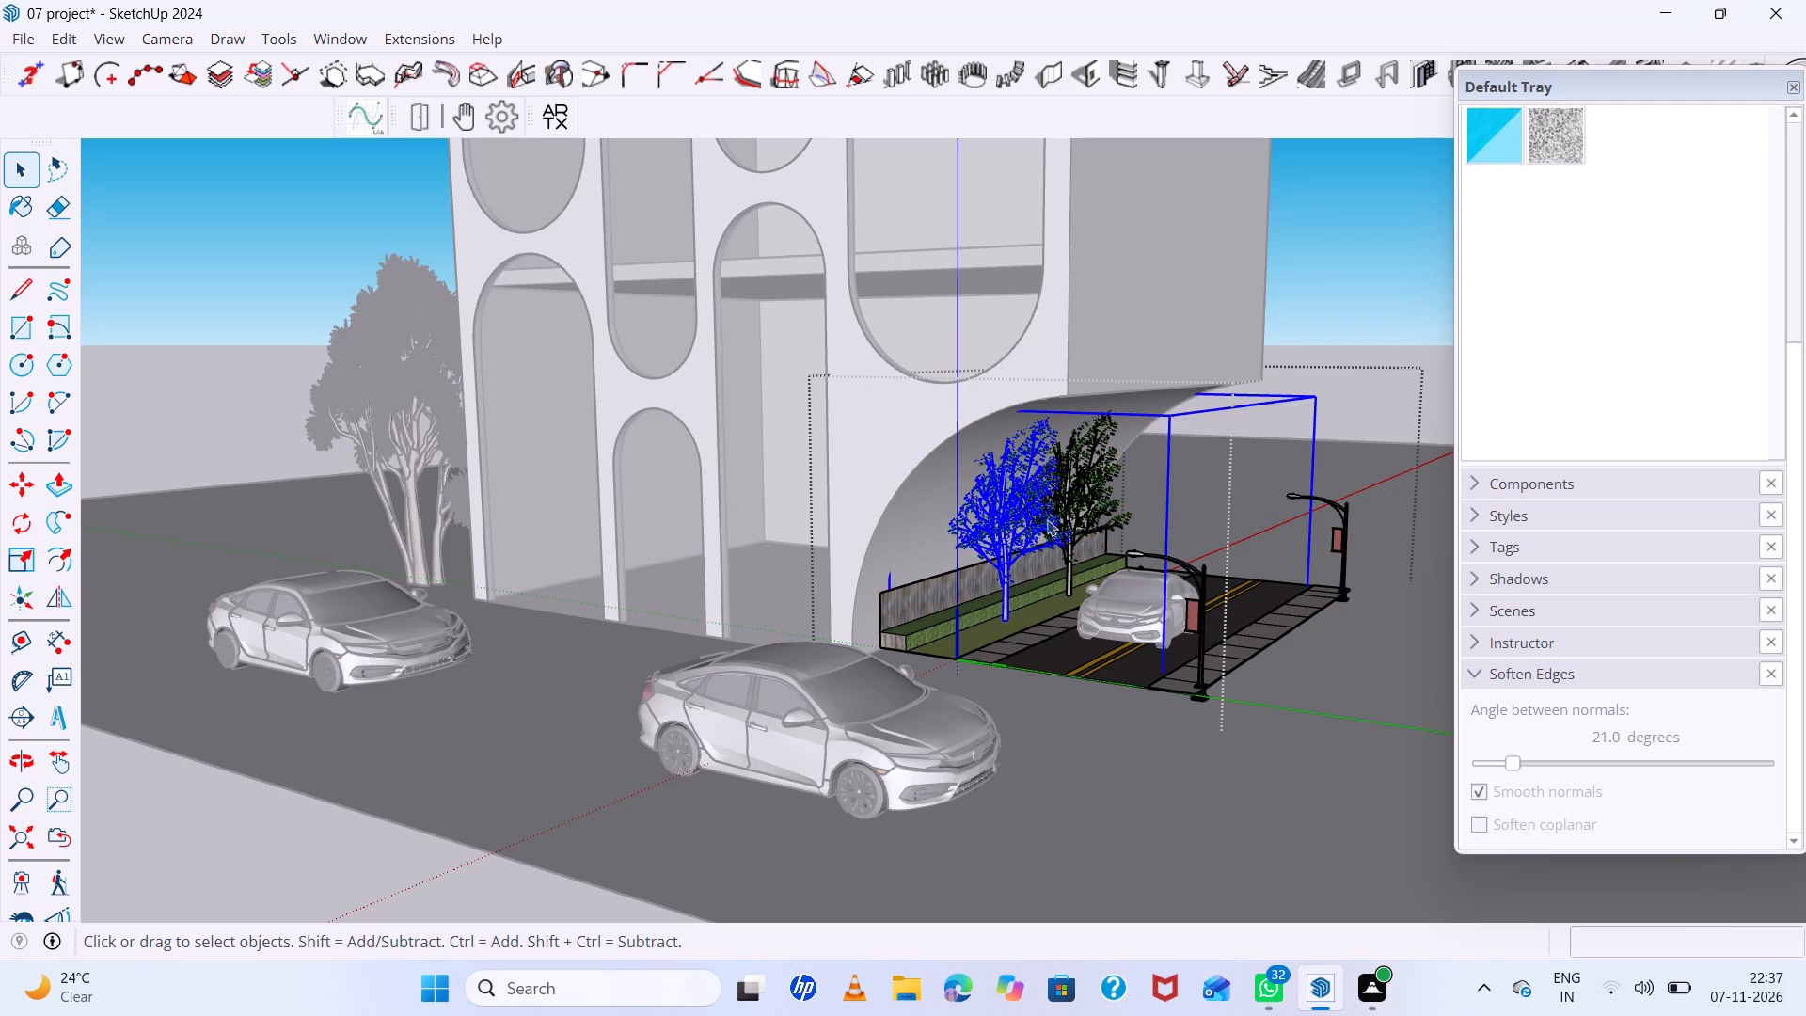
left_click(1065, 512)
key("Delete")
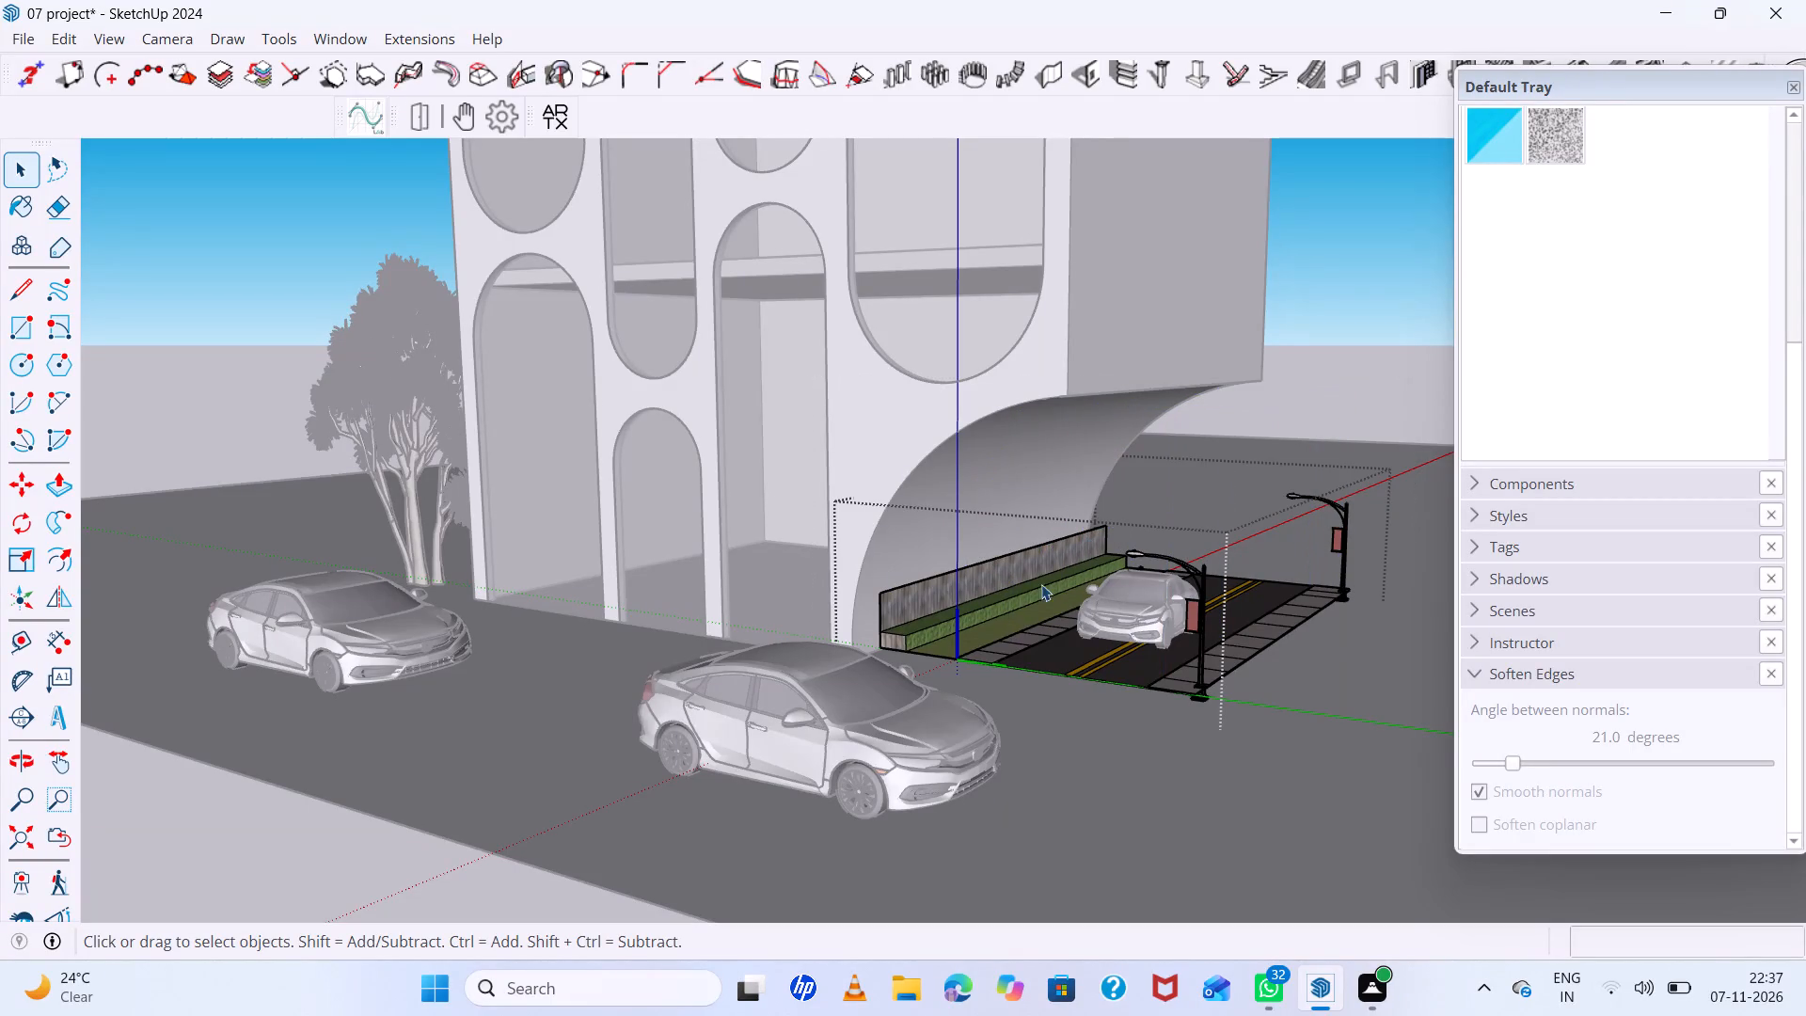
Delete the wooden fence panel and the green hedge strip along the arch side of the road.
left_click(980, 574)
scroll(978, 571, "up", 5)
double_click(978, 571)
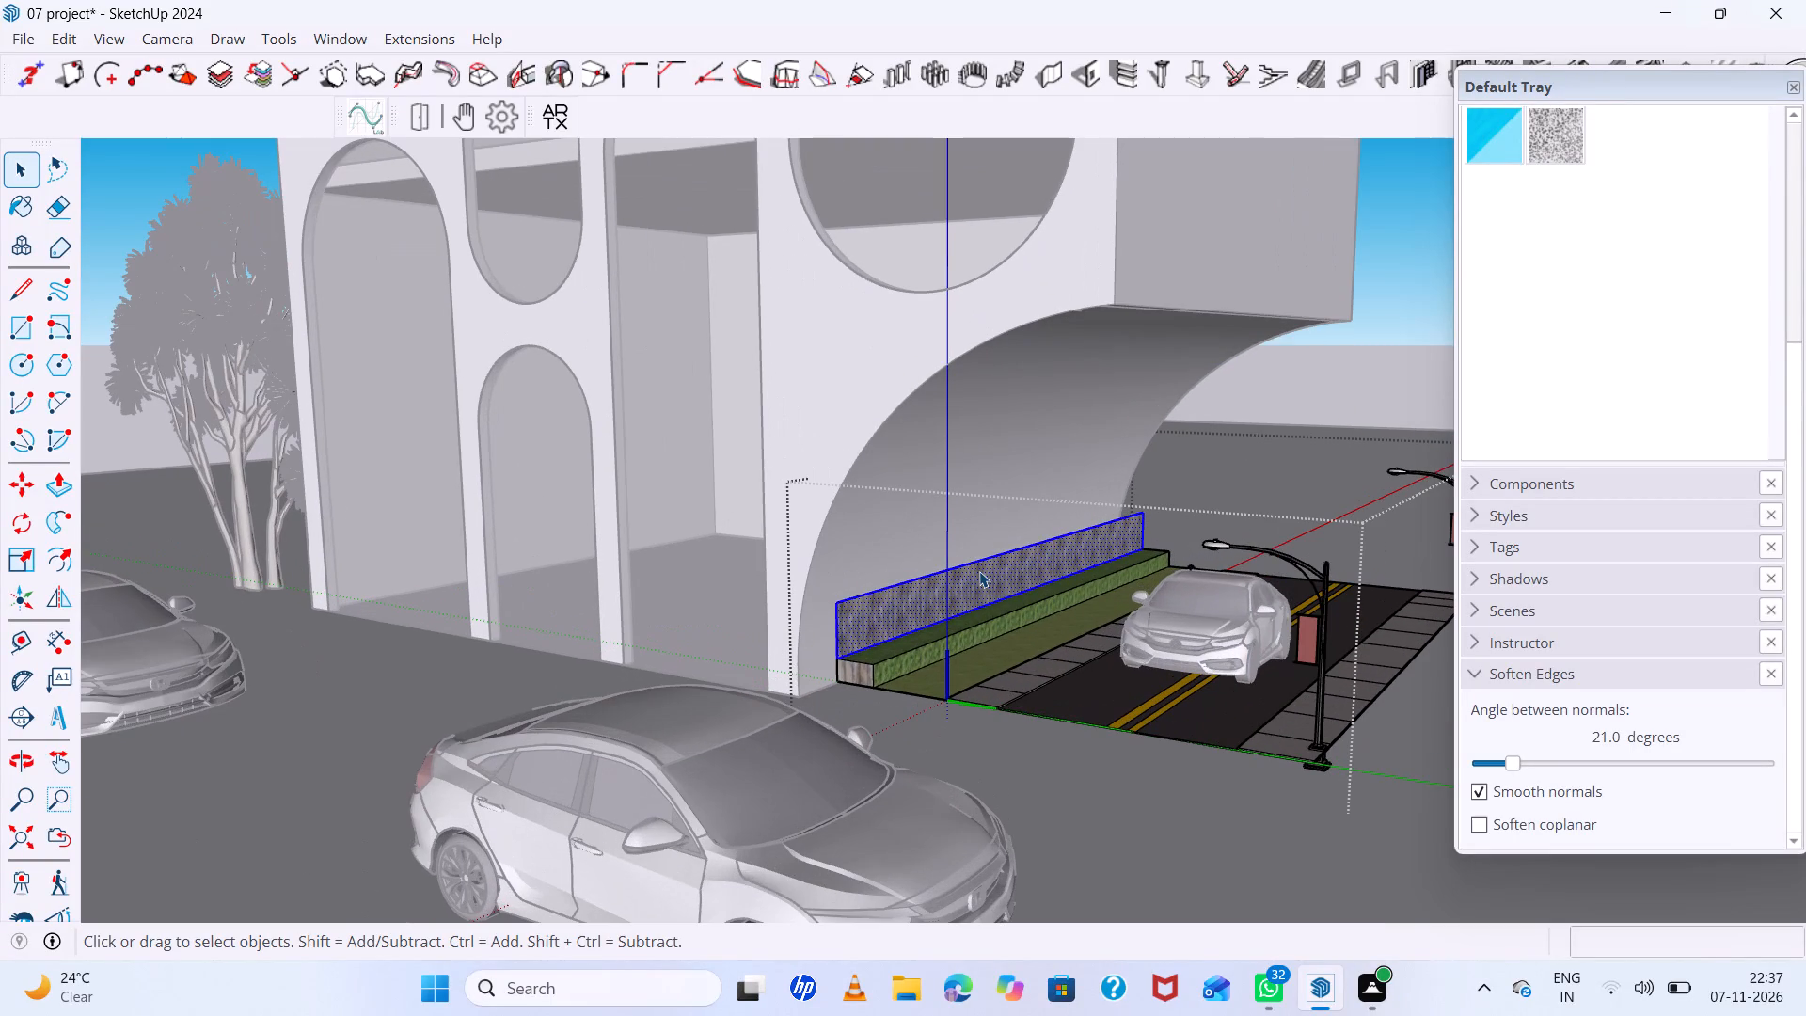
key("Delete")
double_click(943, 648)
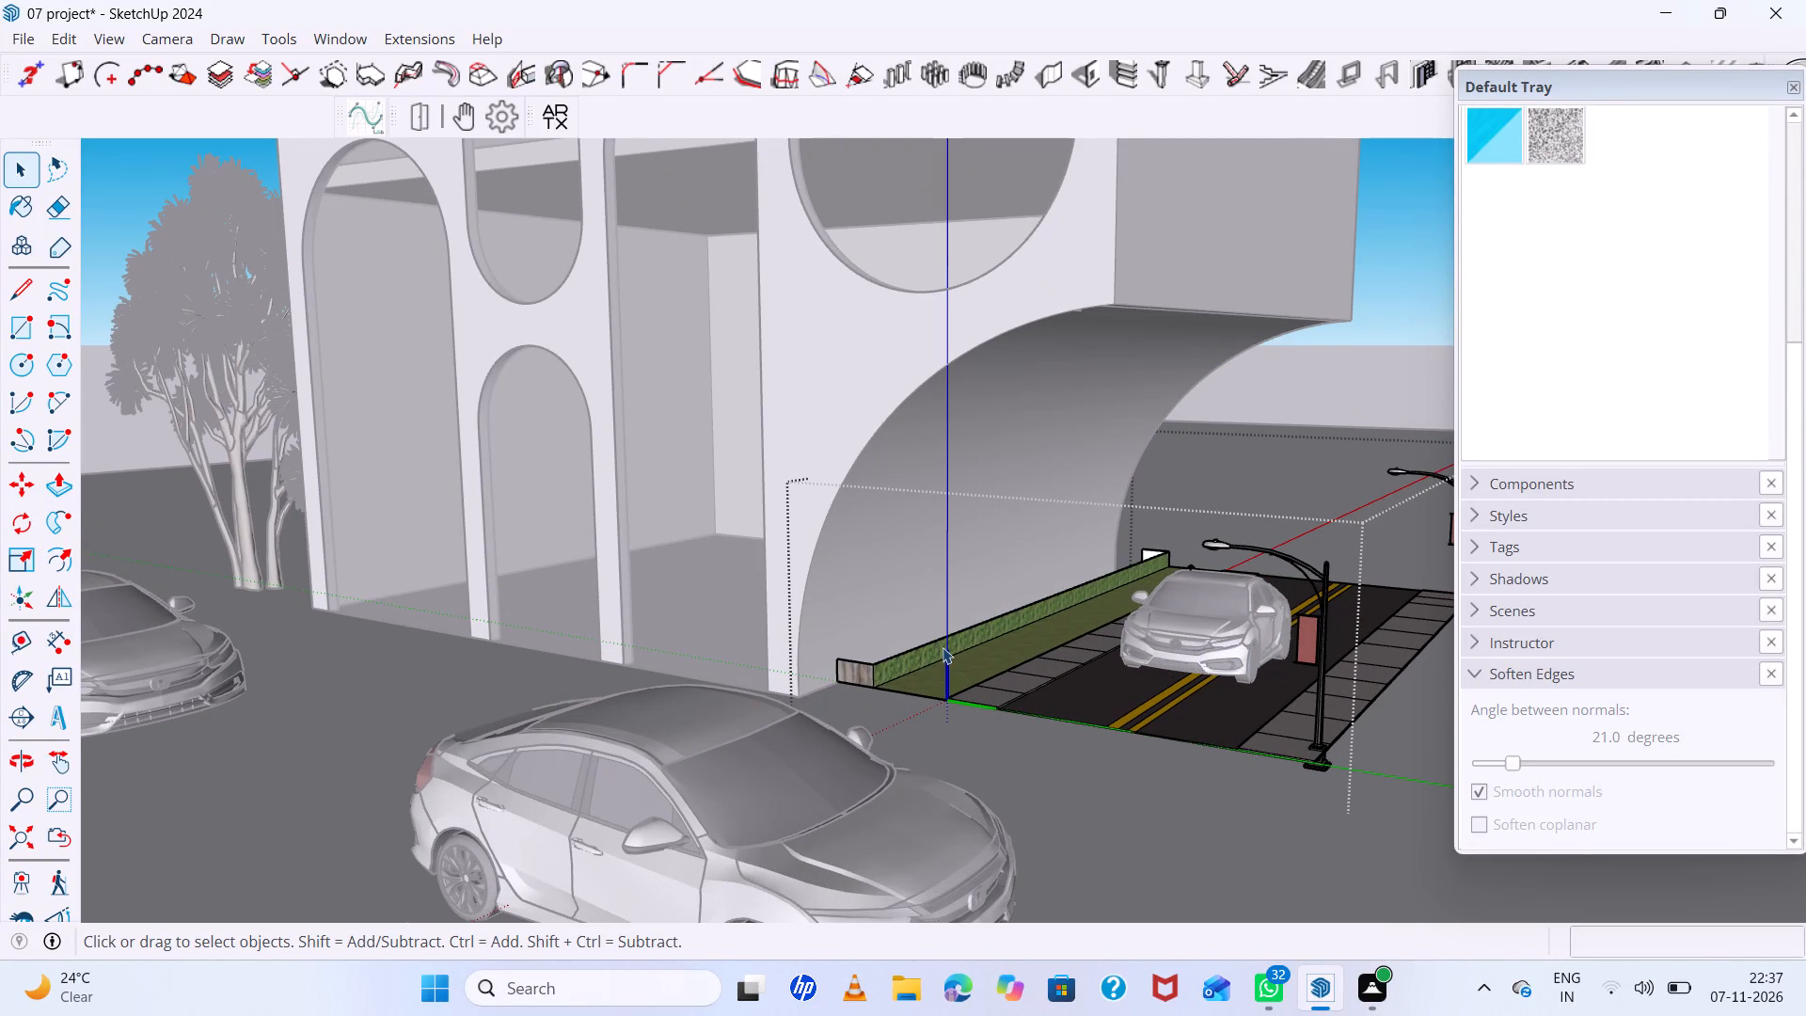
key("Delete")
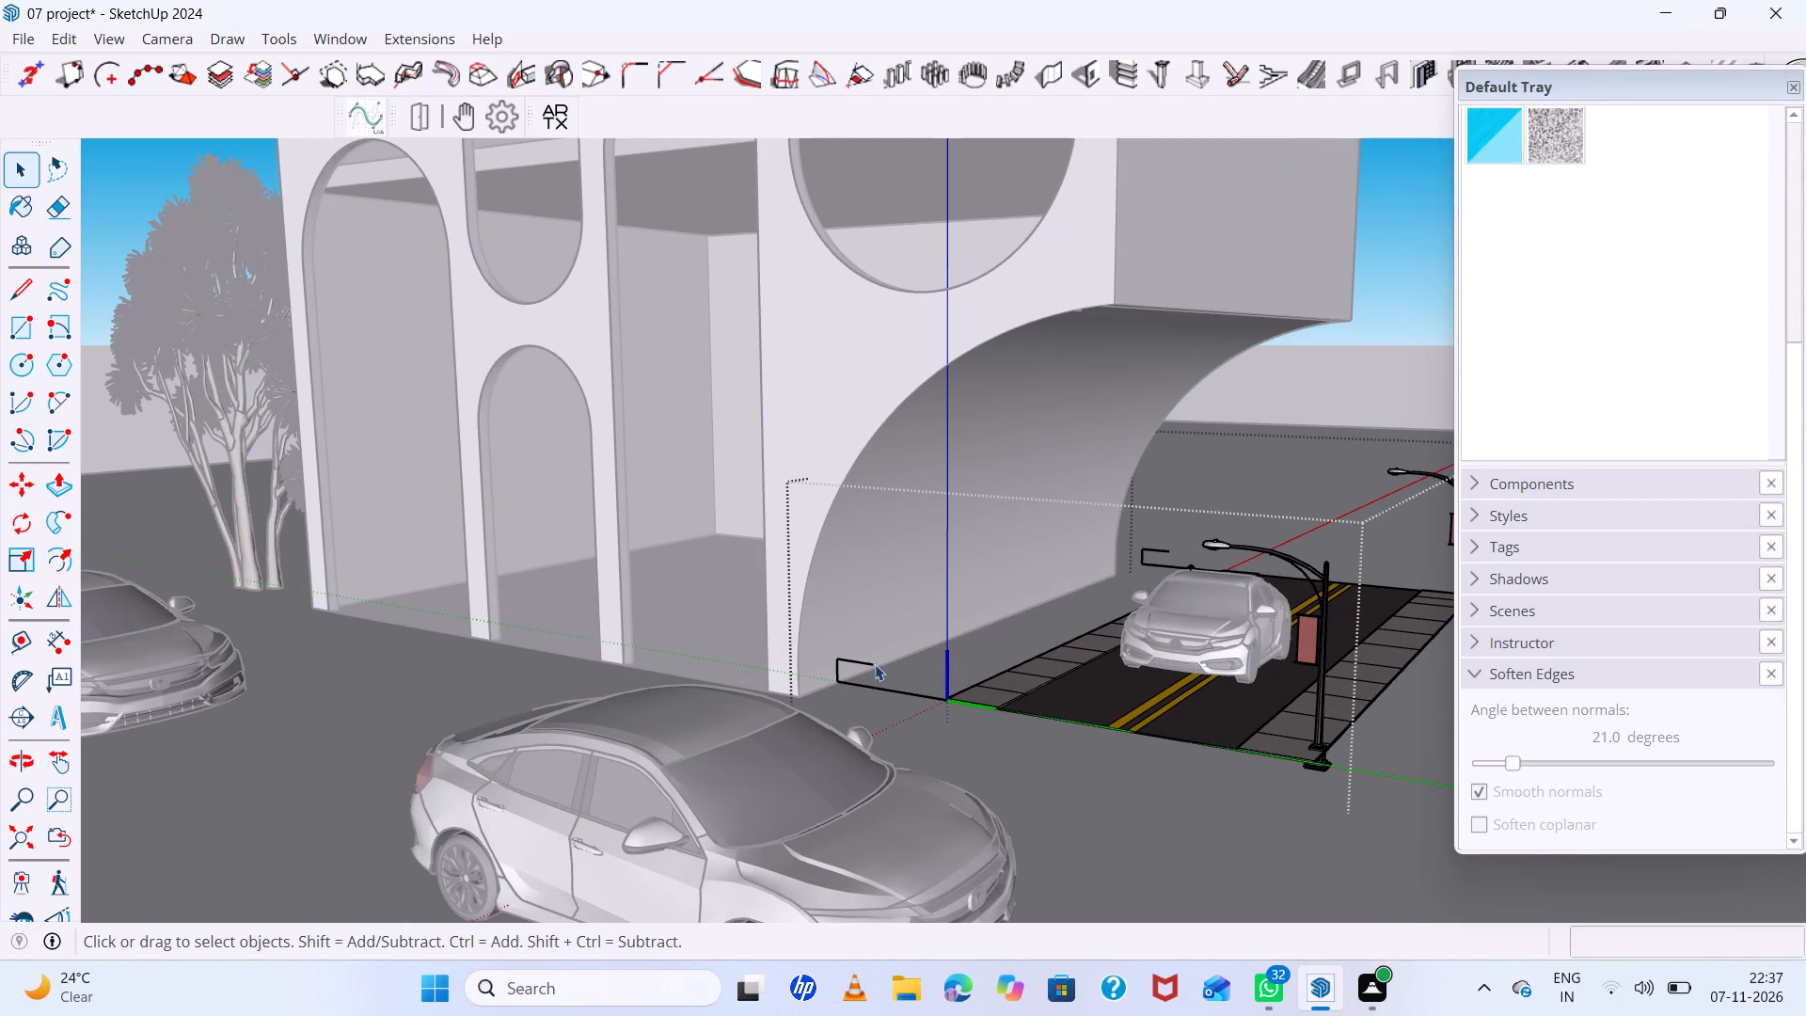
Erase the leftover fence and hedge edges at the near and far ends of the strip beside the road.
left_click(875, 664)
key("Delete")
key("e")
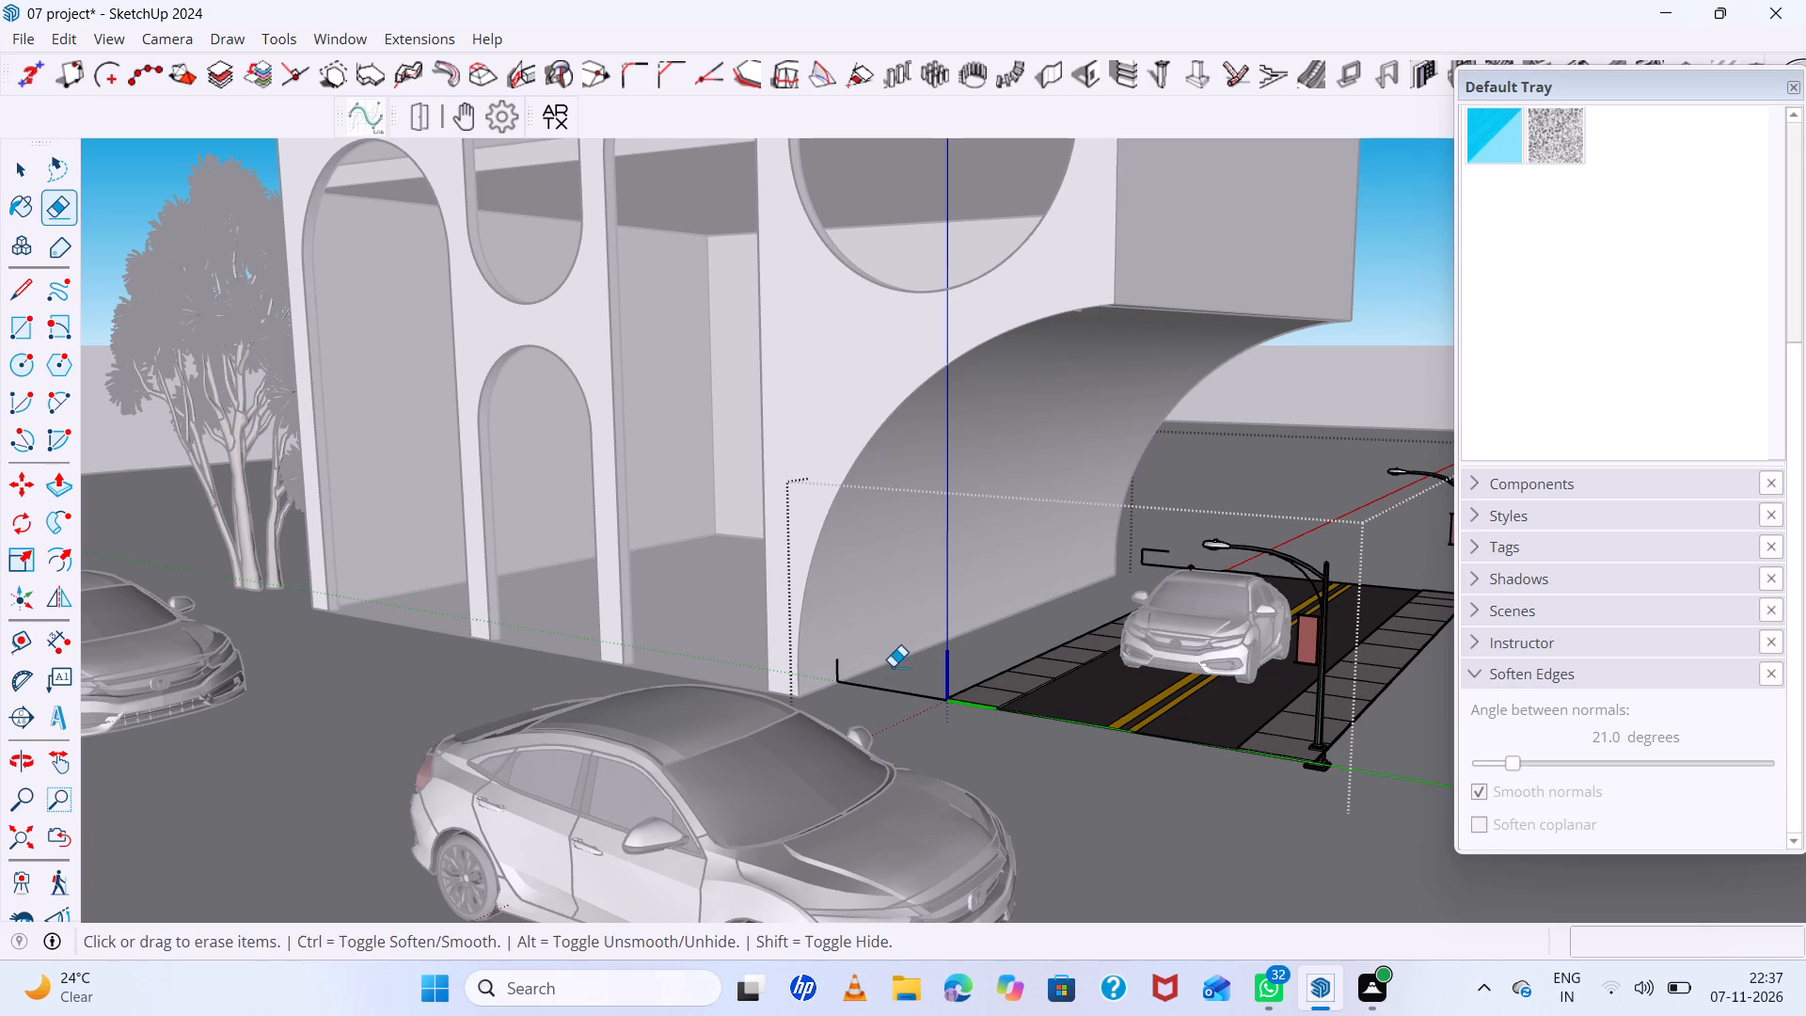
left_click_drag(894, 674, 882, 722)
left_click(836, 679)
left_click_drag(1196, 536, 1186, 540)
left_click_drag(1186, 540, 1135, 560)
left_click_drag(1171, 549, 1152, 575)
left_click_drag(1148, 555, 1130, 568)
left_click_drag(1151, 550, 1149, 551)
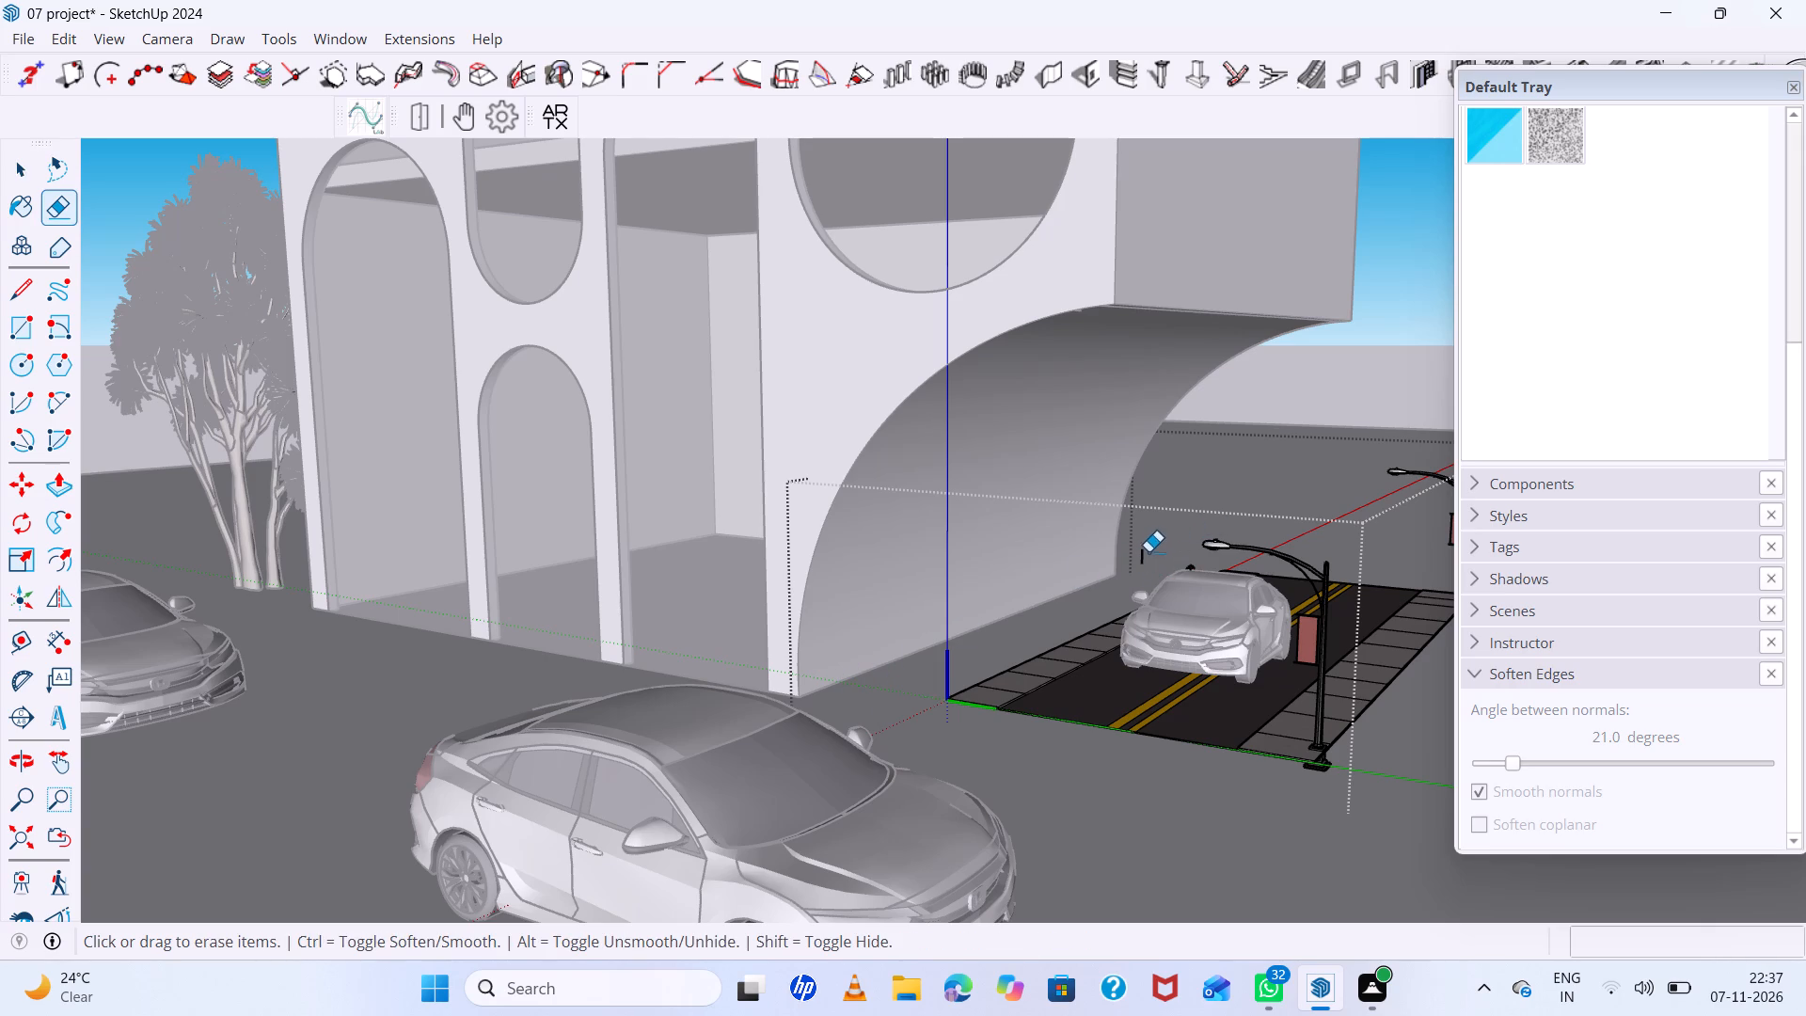
left_click_drag(1149, 551, 1117, 568)
Erase the small red object and remaining stray edge beside the far end of the road, on the arch side.
scroll(1114, 568, "down", 5)
middle_click_drag(1046, 587, 1225, 693)
scroll(1125, 537, "up", 4)
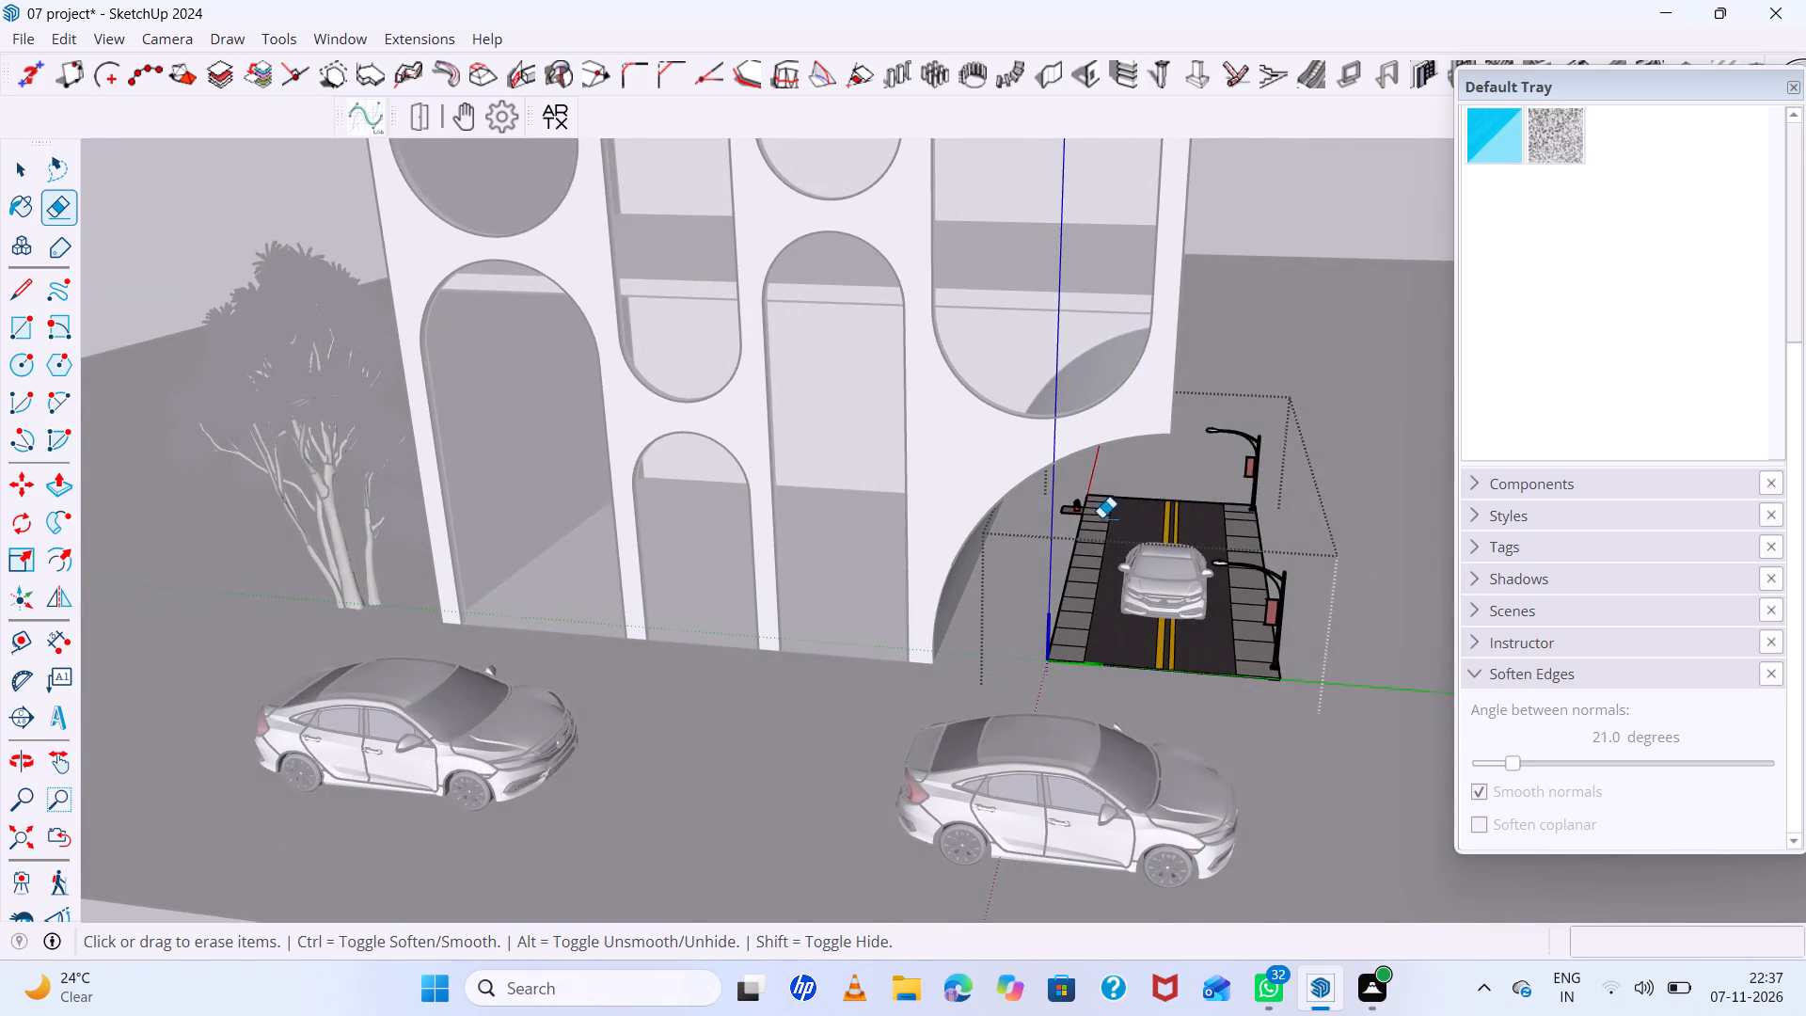
left_click_drag(1079, 500, 1053, 511)
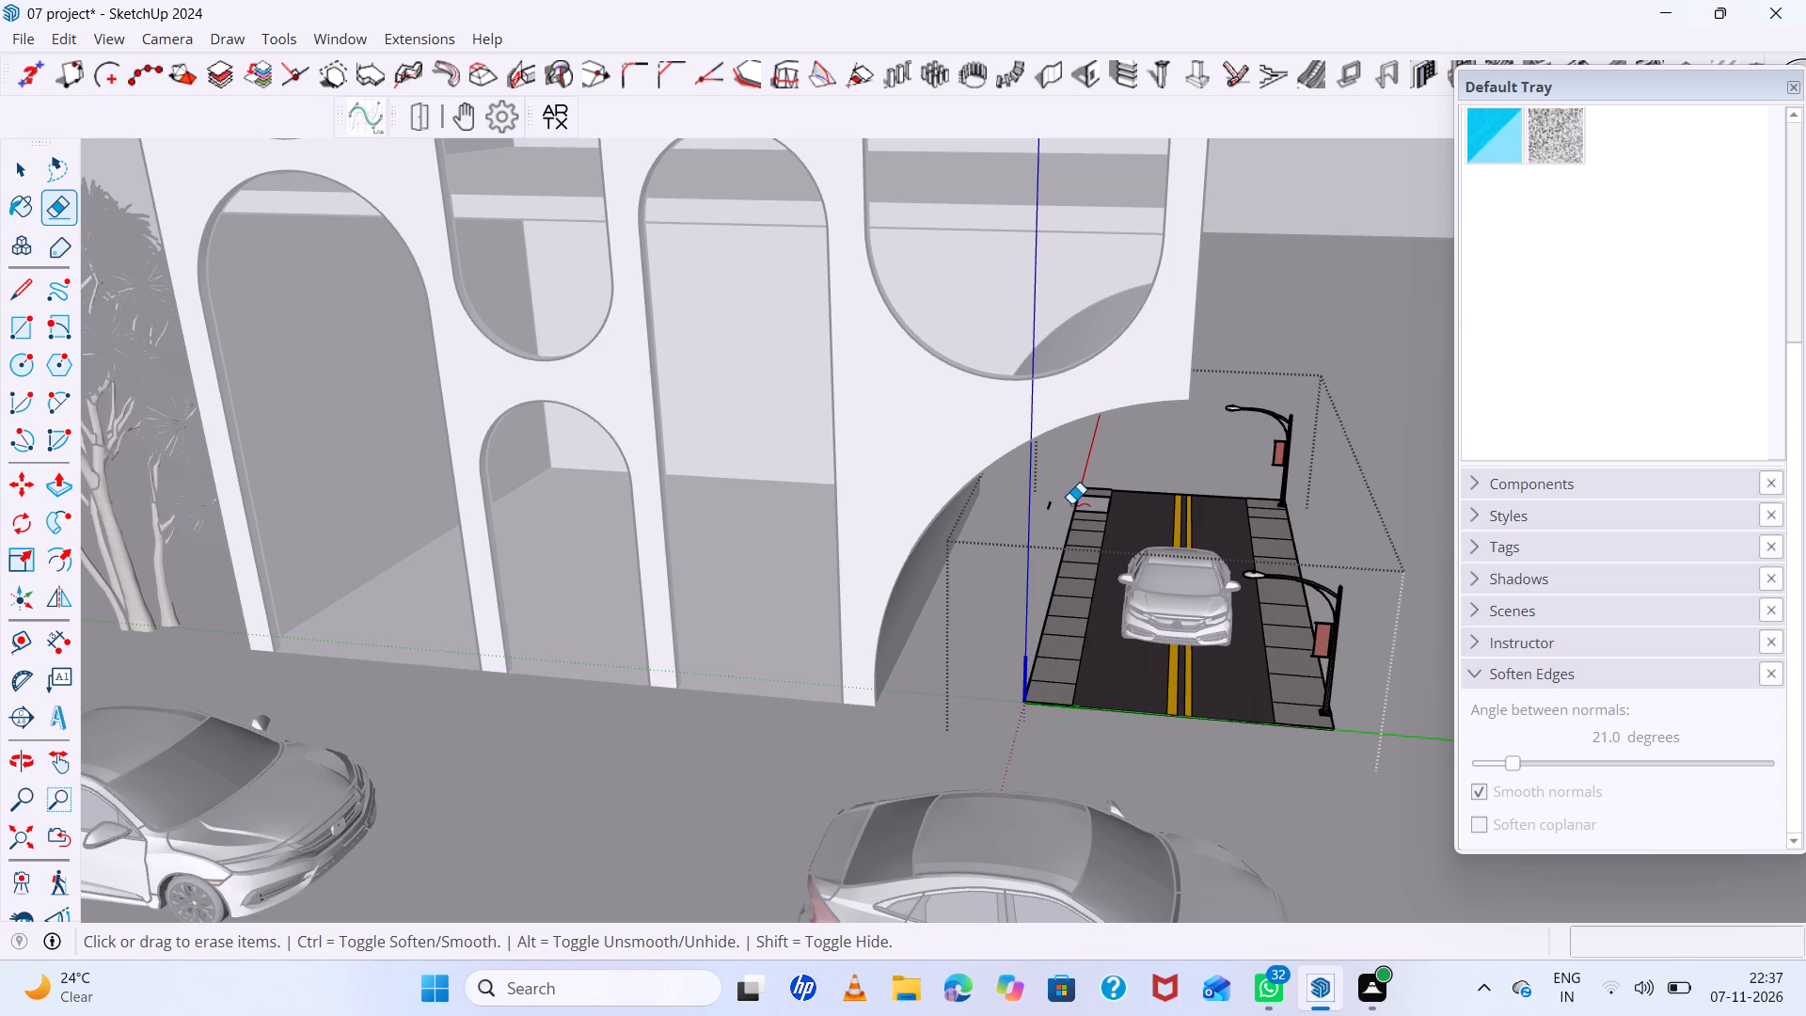
key("ctrl+z")
left_click_drag(1064, 503, 1058, 513)
left_click_drag(1061, 497, 1060, 507)
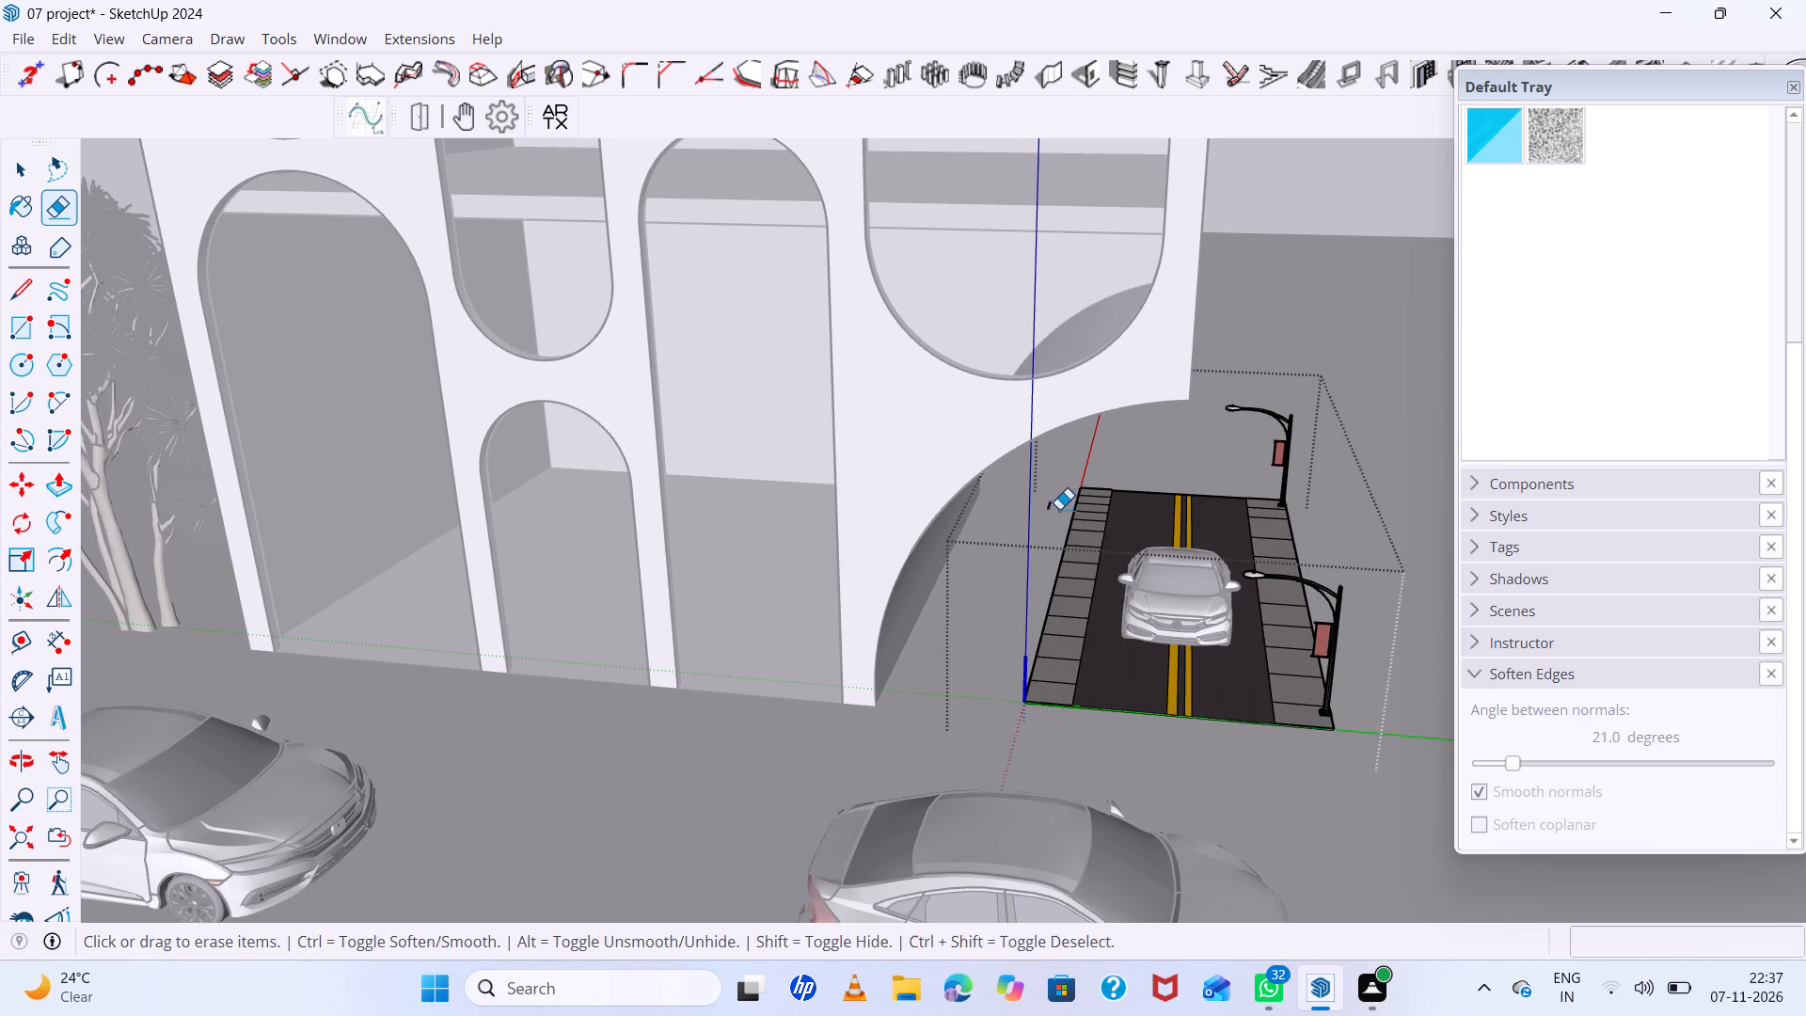
left_click_drag(1053, 503, 1040, 514)
left_click_drag(1065, 488, 1027, 557)
left_click(1025, 561)
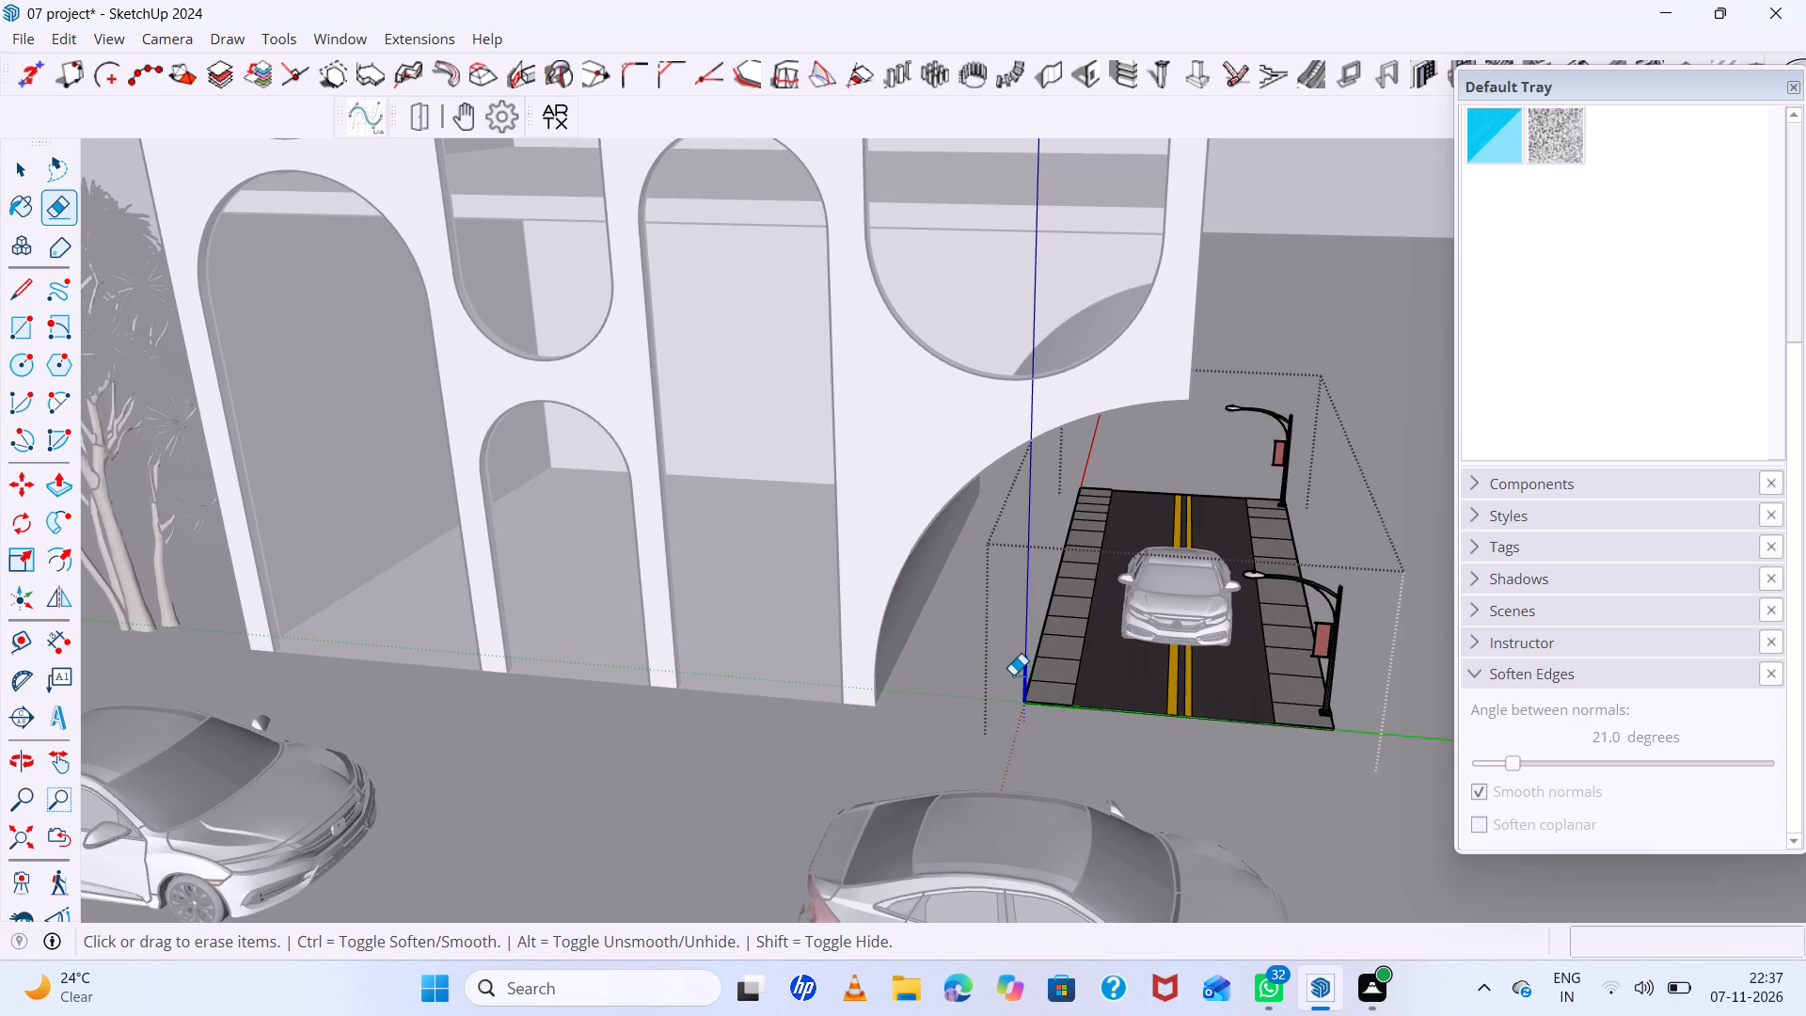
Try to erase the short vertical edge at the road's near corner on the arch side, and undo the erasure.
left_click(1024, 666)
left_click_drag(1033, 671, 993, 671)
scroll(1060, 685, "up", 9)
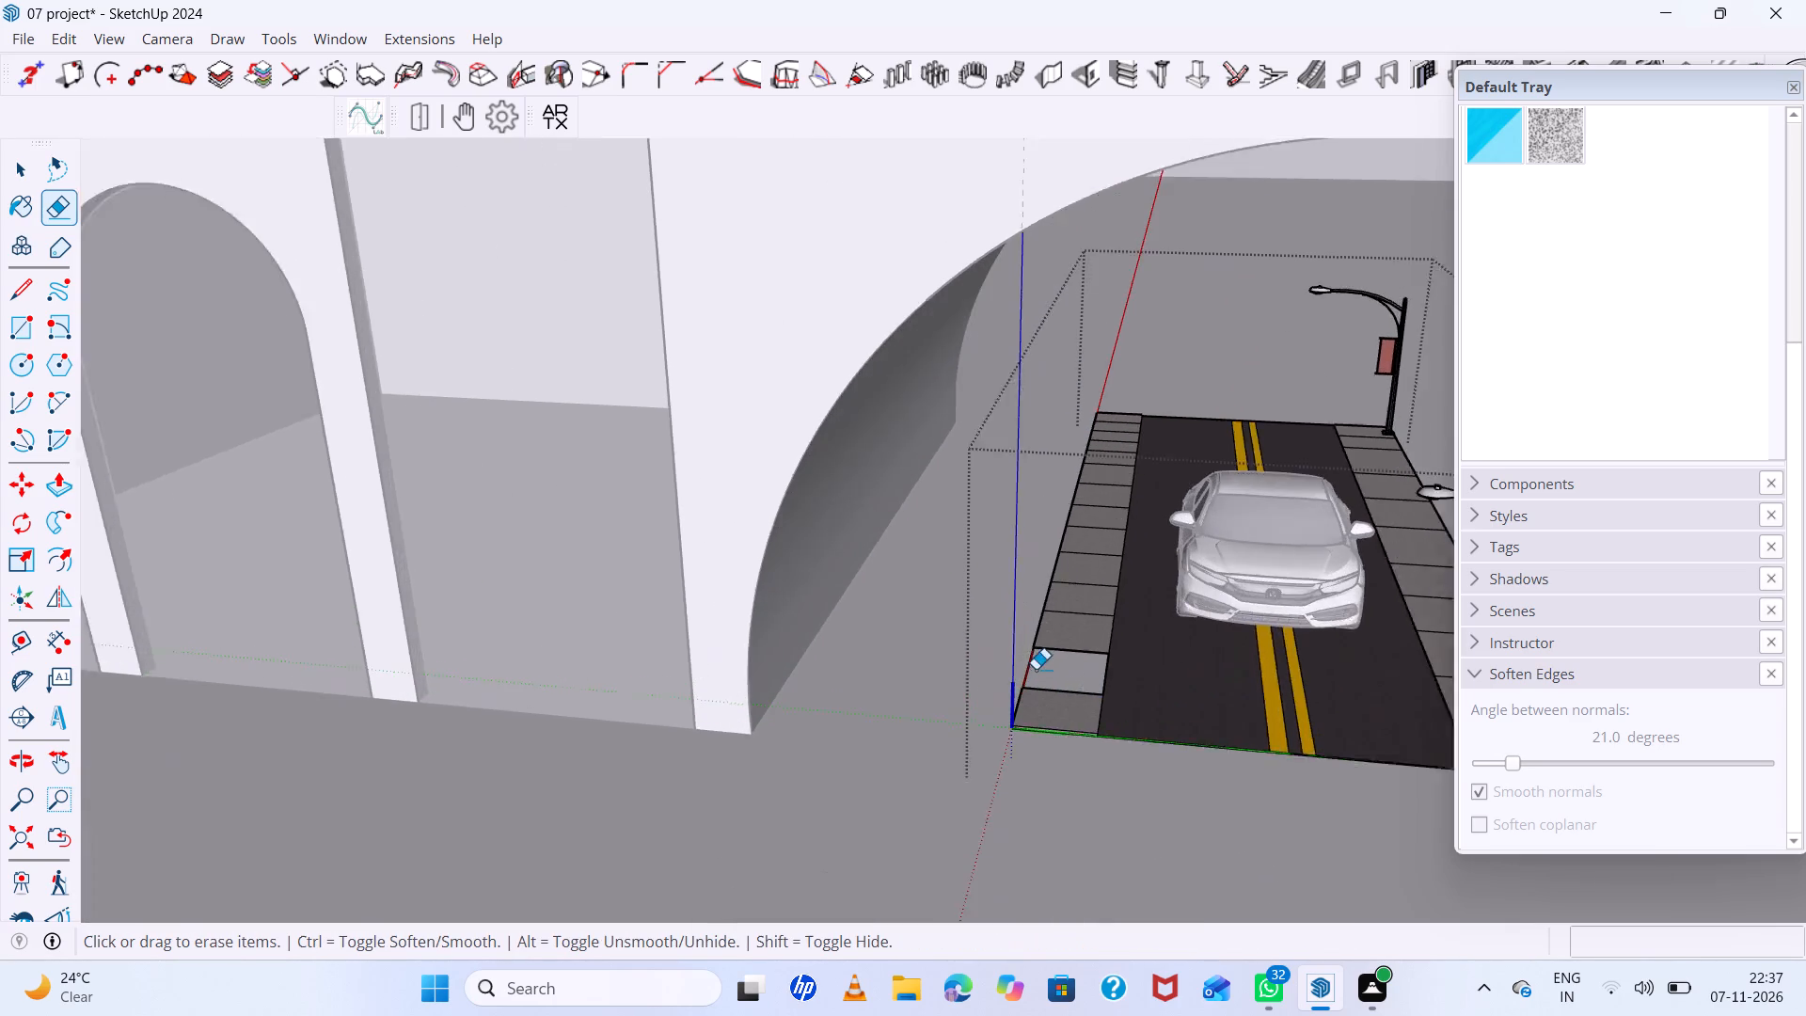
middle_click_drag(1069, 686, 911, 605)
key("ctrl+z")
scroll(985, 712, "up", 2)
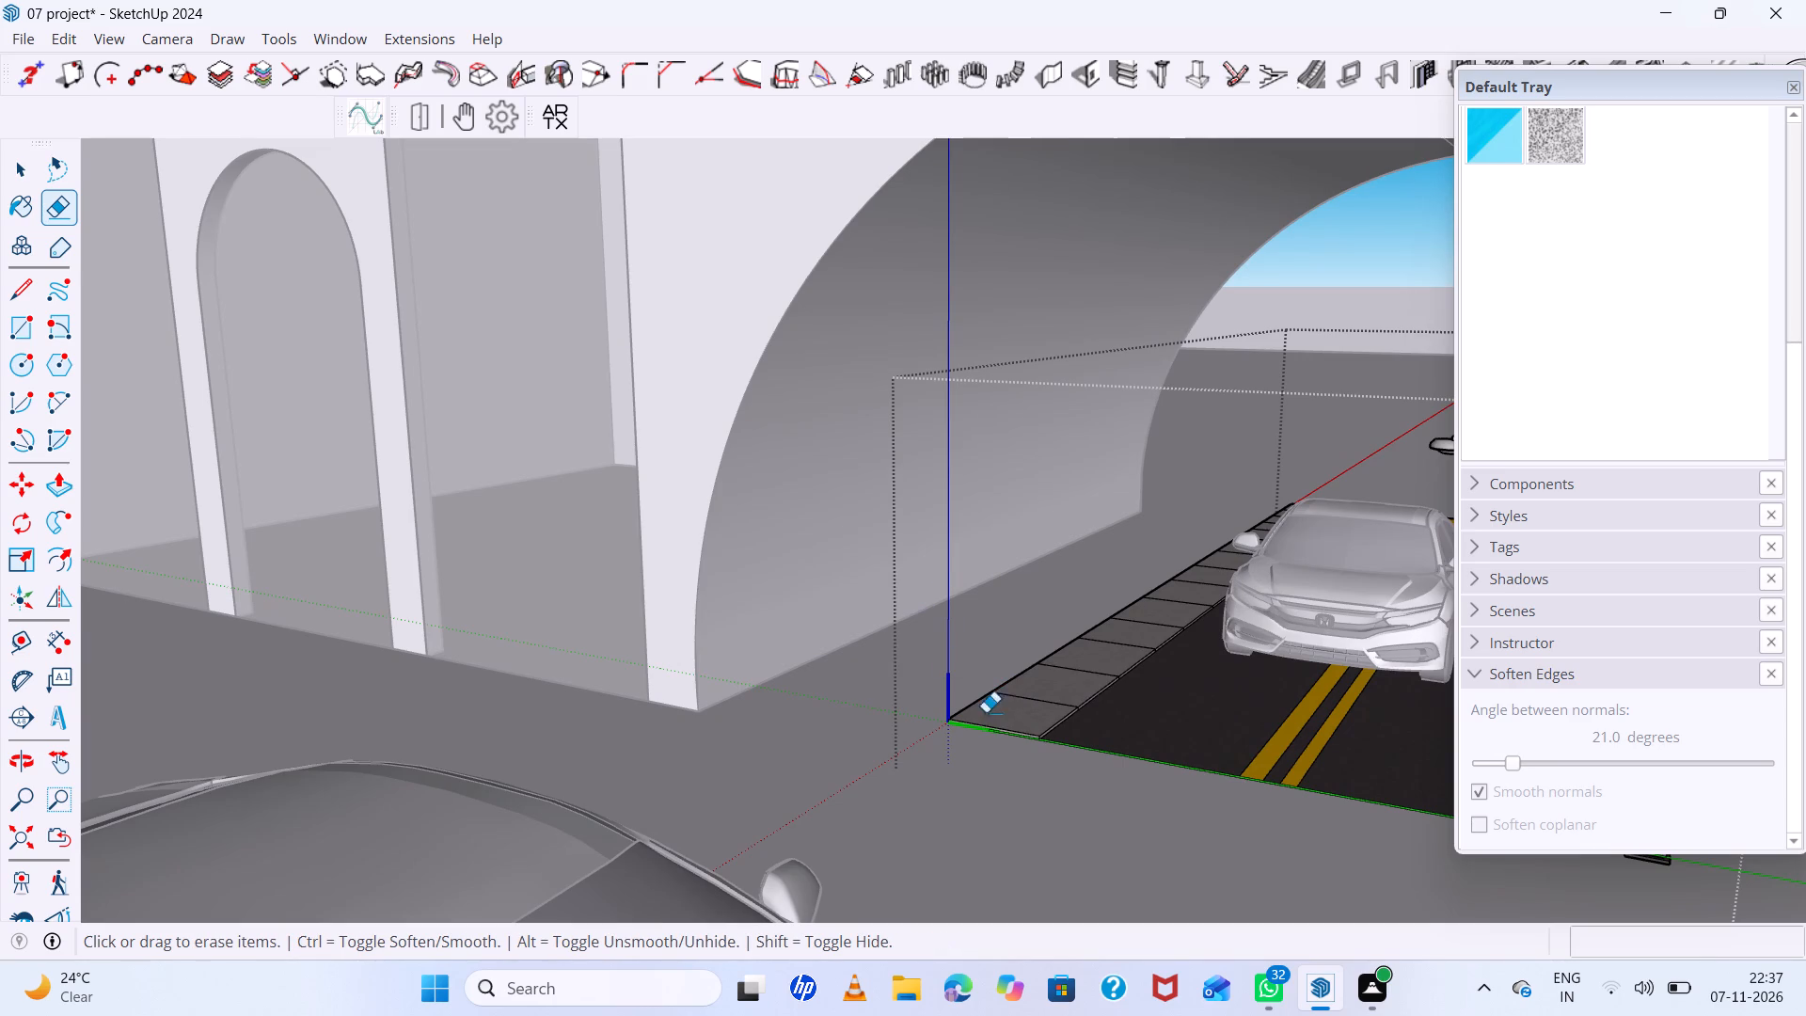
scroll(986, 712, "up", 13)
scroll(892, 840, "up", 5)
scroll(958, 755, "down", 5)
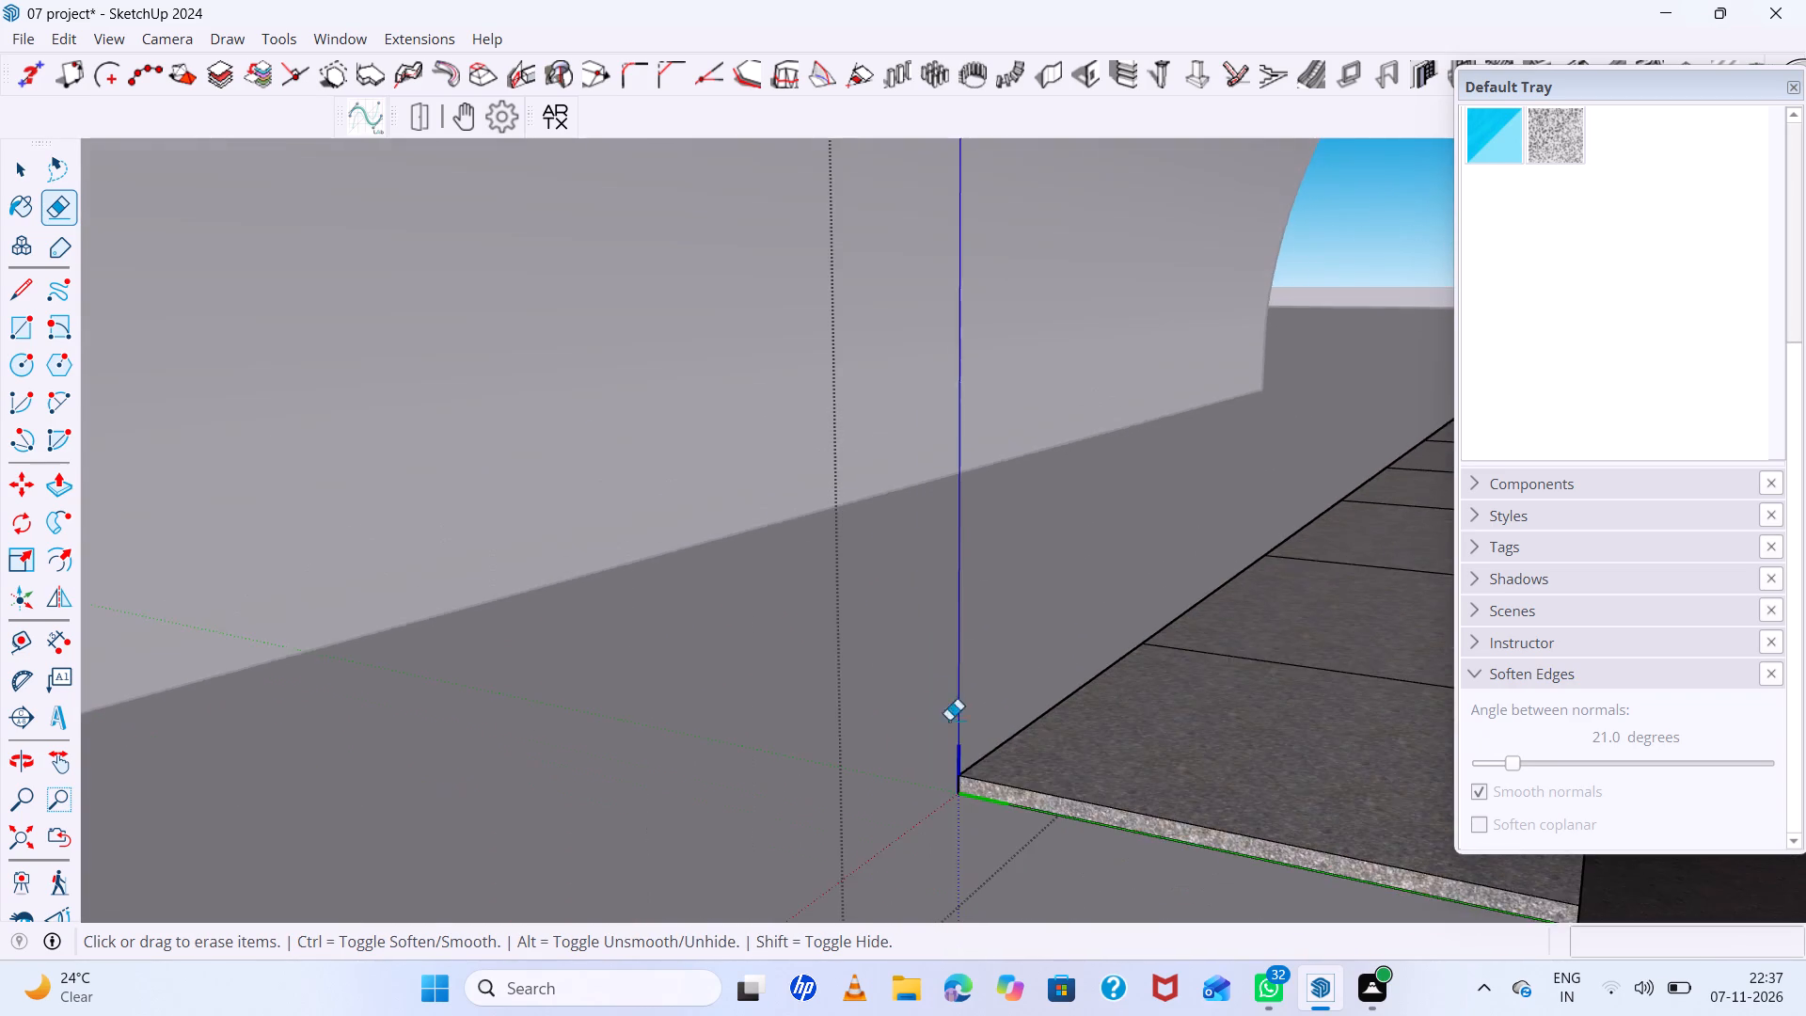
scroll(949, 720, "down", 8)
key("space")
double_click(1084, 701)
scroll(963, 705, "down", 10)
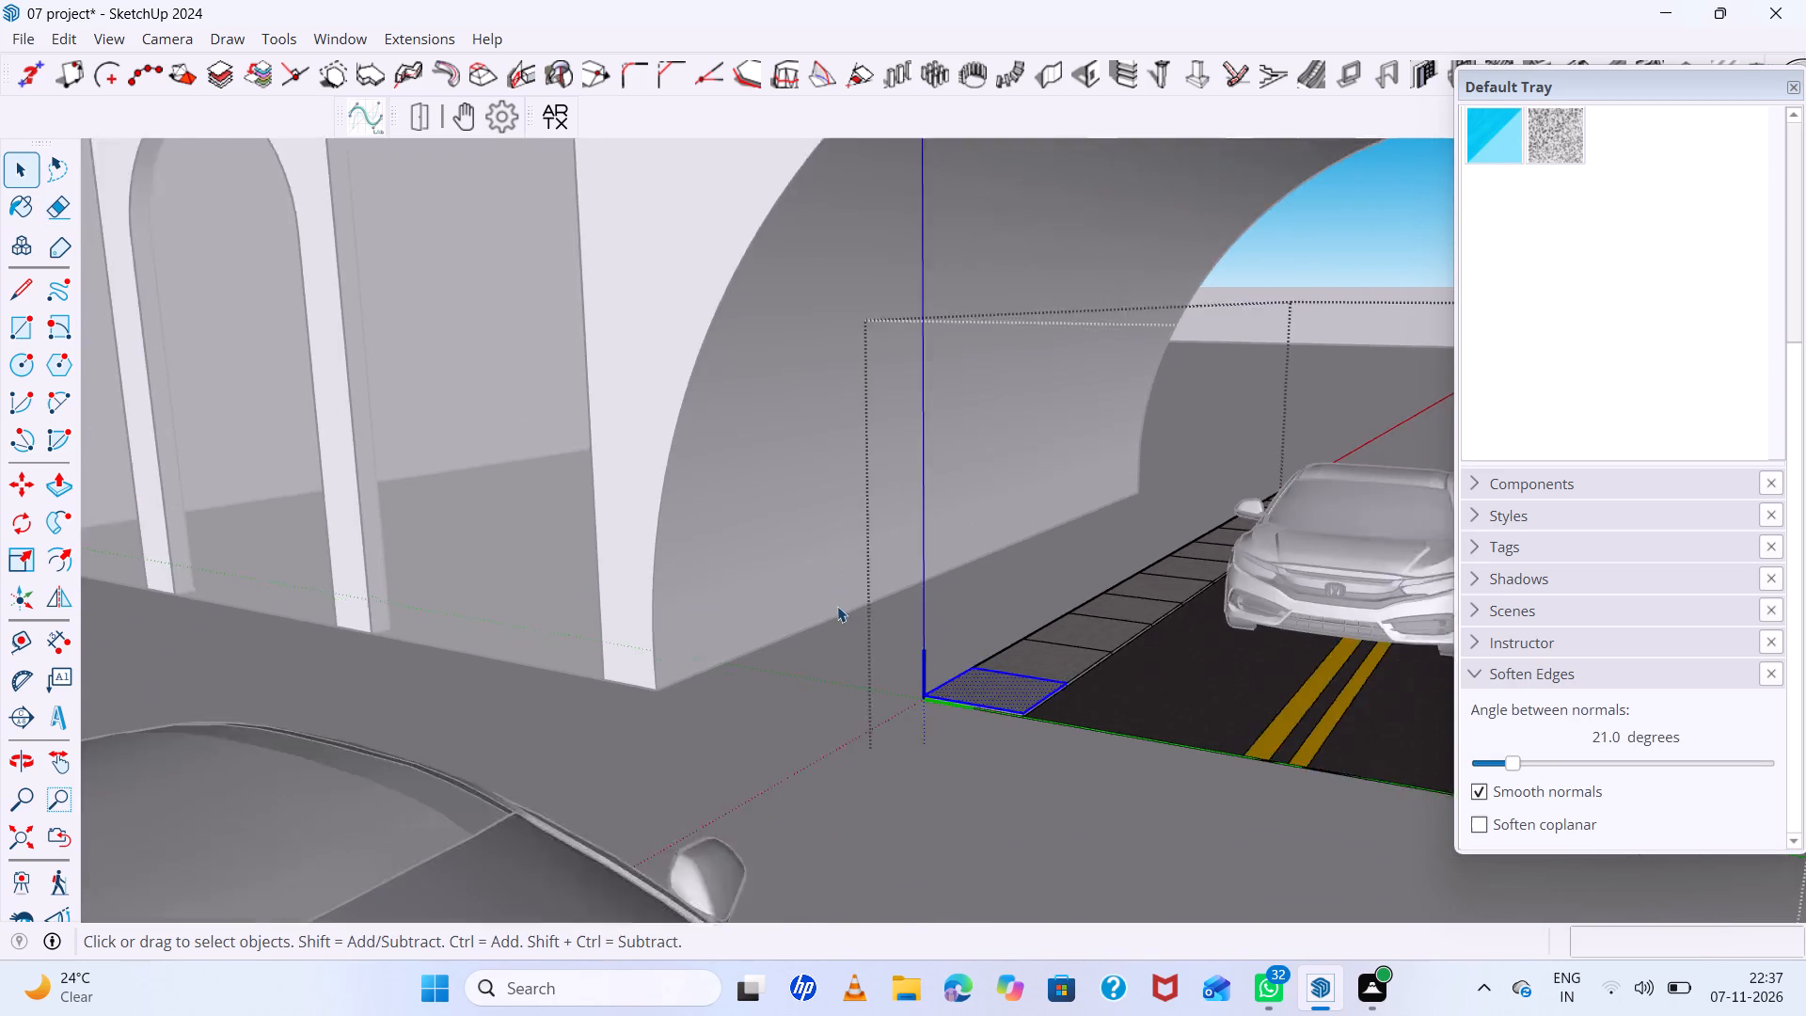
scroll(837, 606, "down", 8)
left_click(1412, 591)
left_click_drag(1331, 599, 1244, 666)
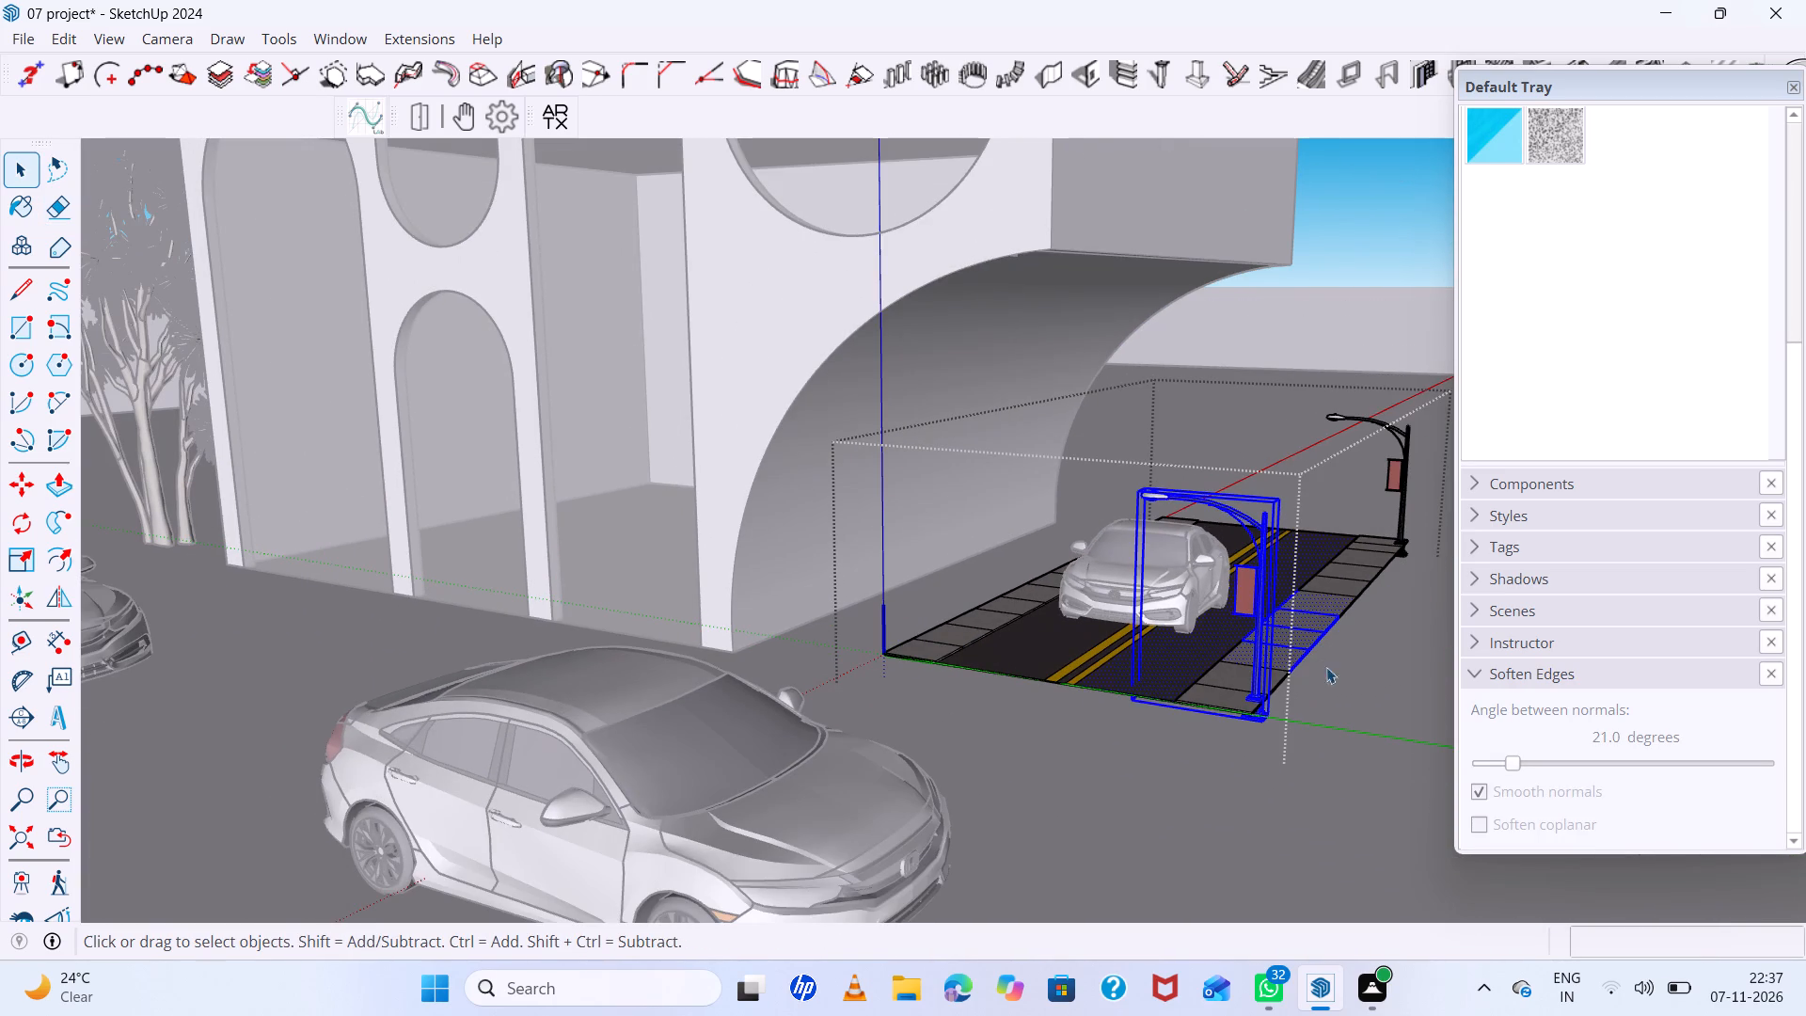
Close the road component and move the road about 7' 3" toward the base of the arch's pillar.
left_click(1356, 310)
left_click(1308, 615)
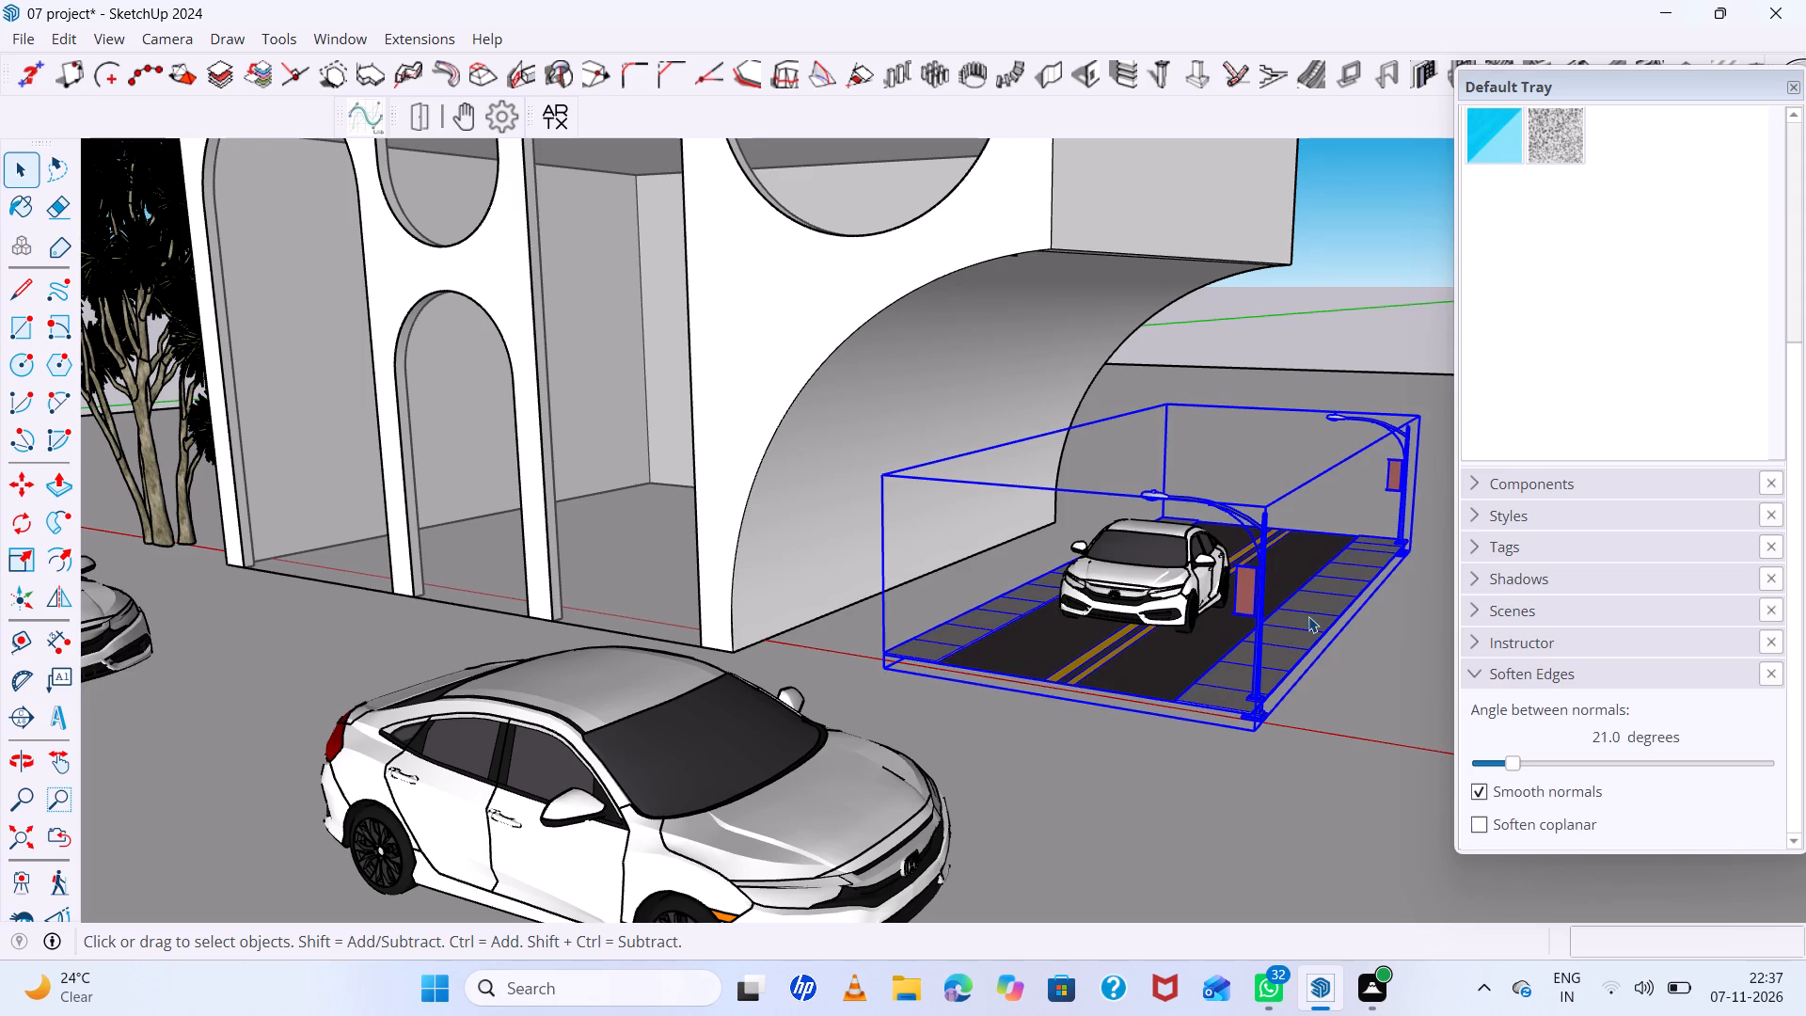
key("m")
left_click(888, 658)
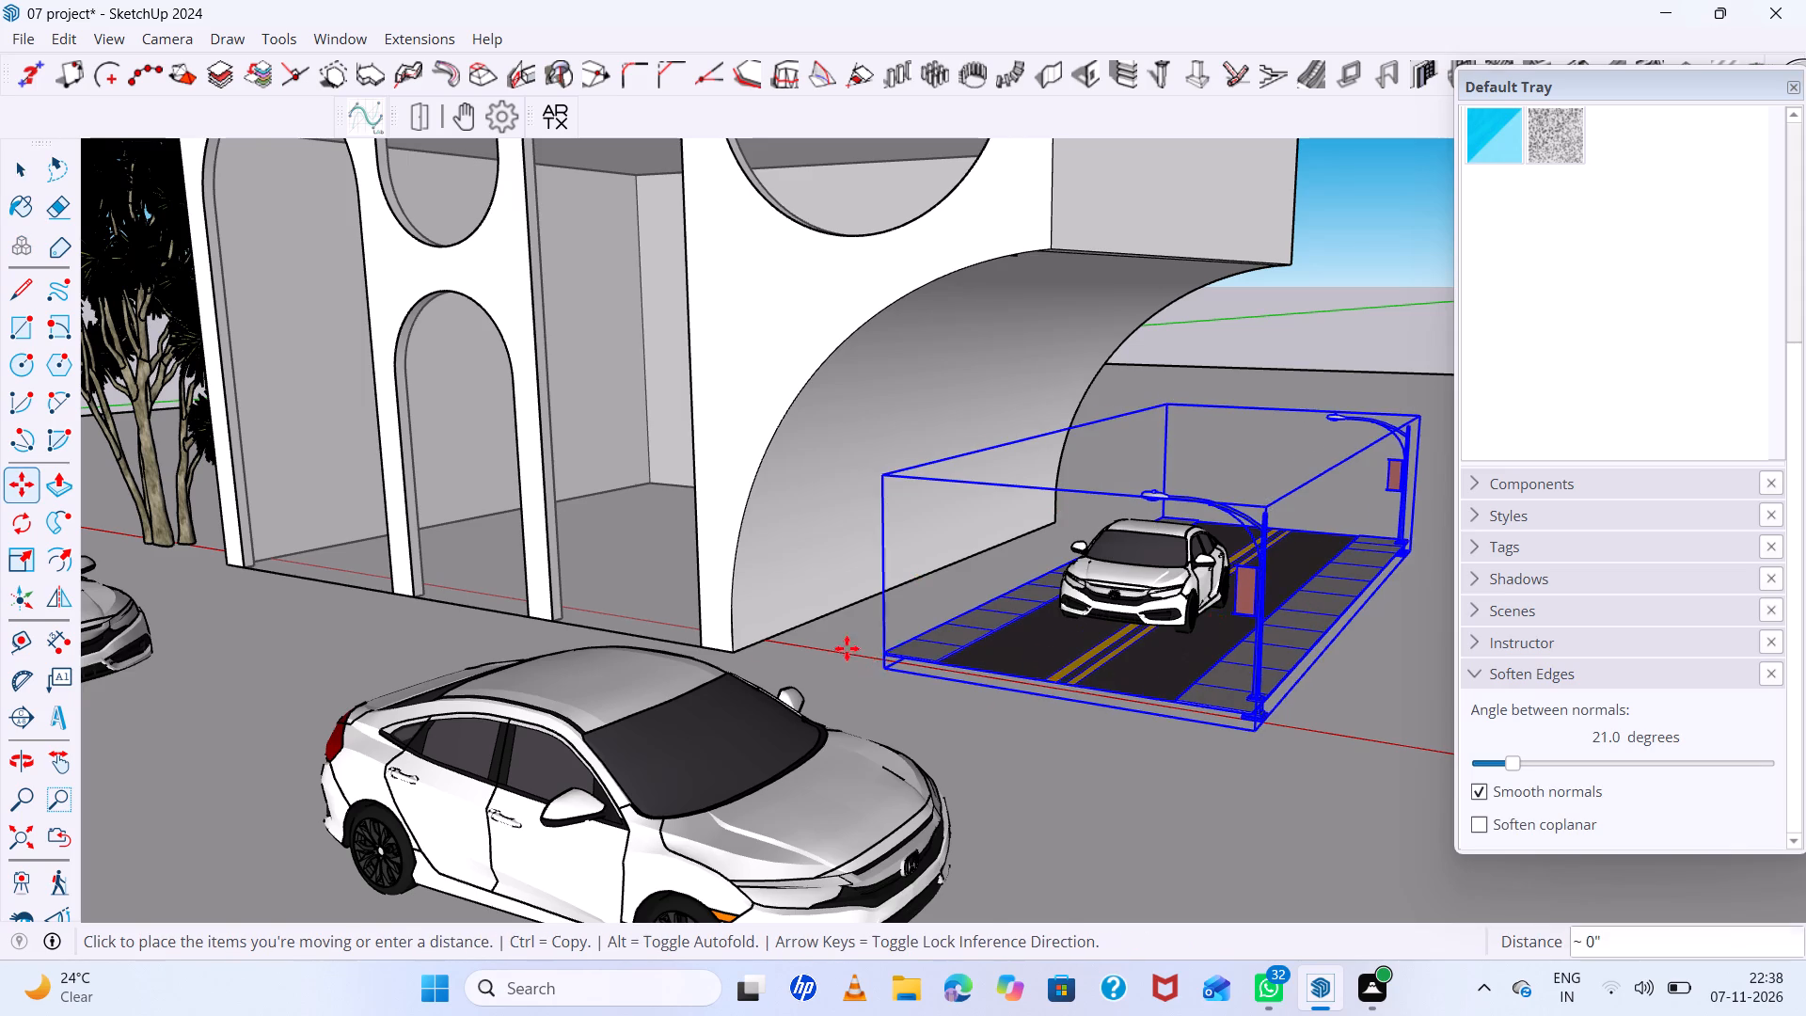
left_click(737, 653)
Move the car under the arch about 5' 11" sideways, back over the road's centre line.
scroll(1061, 657, "down", 5)
middle_click_drag(1105, 677, 1348, 714)
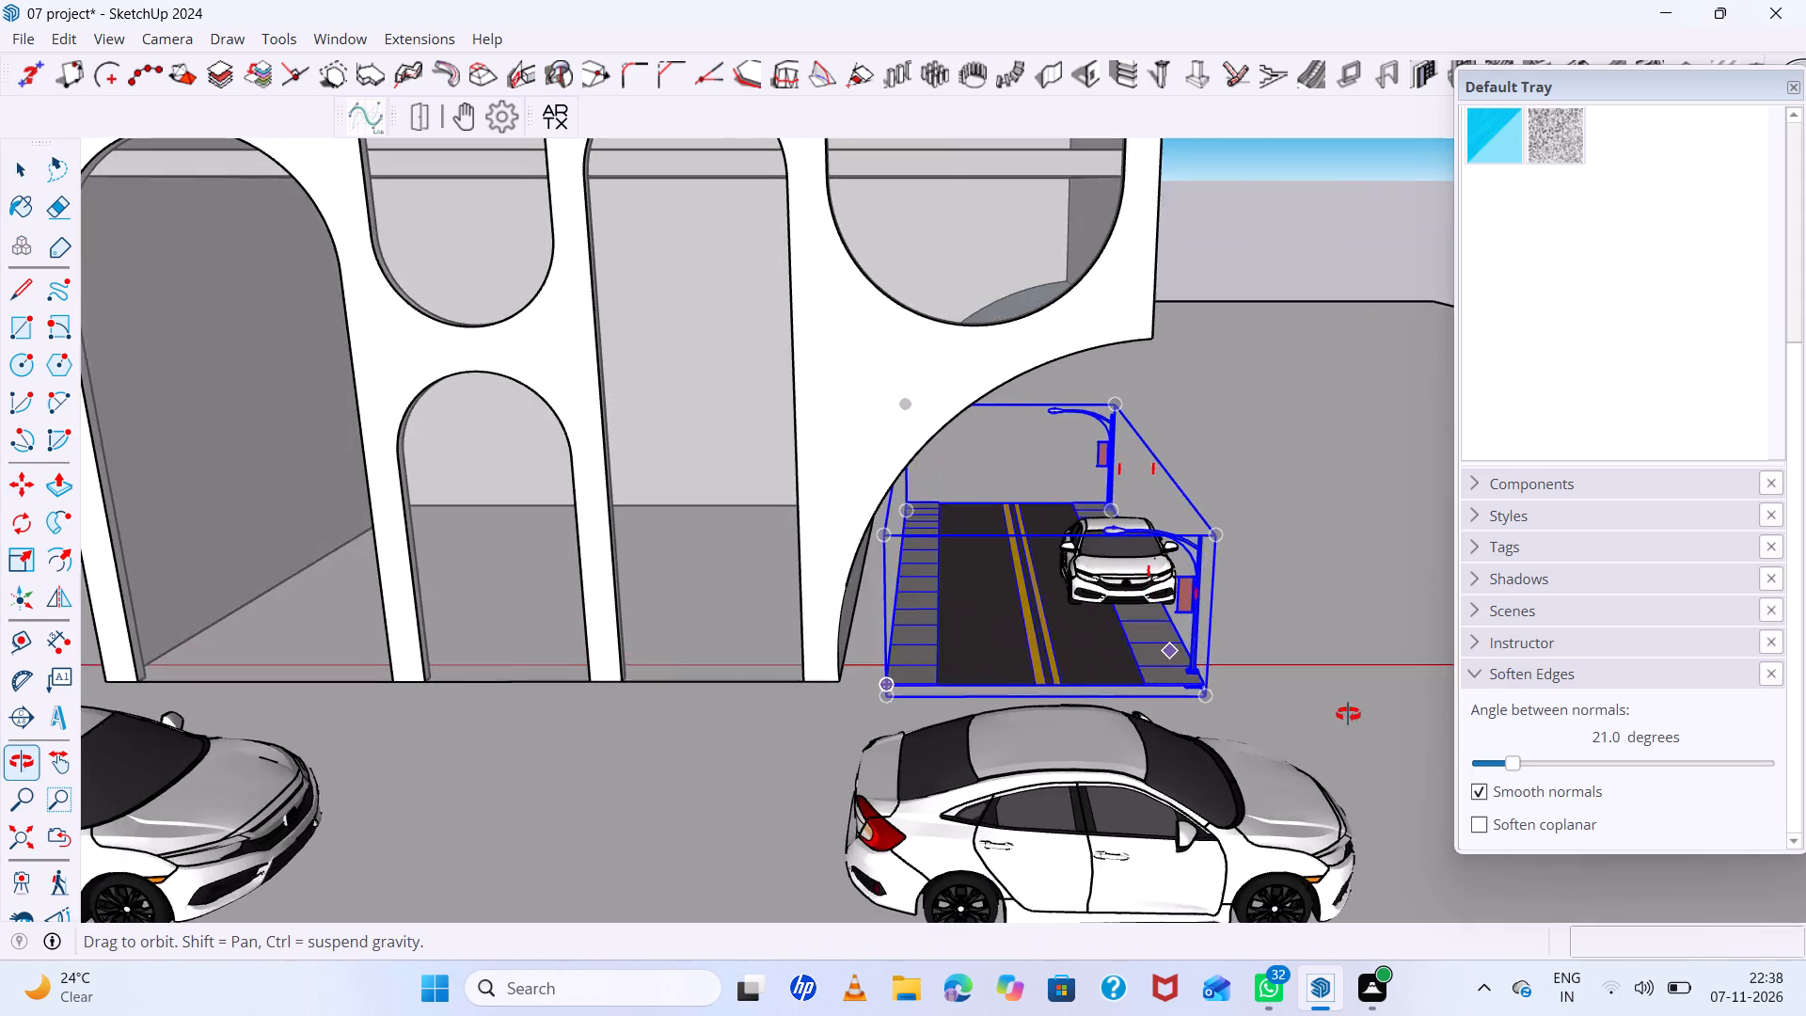
middle_click_drag(1348, 714, 1306, 654)
key("space")
left_click(1087, 562)
left_click(1127, 560)
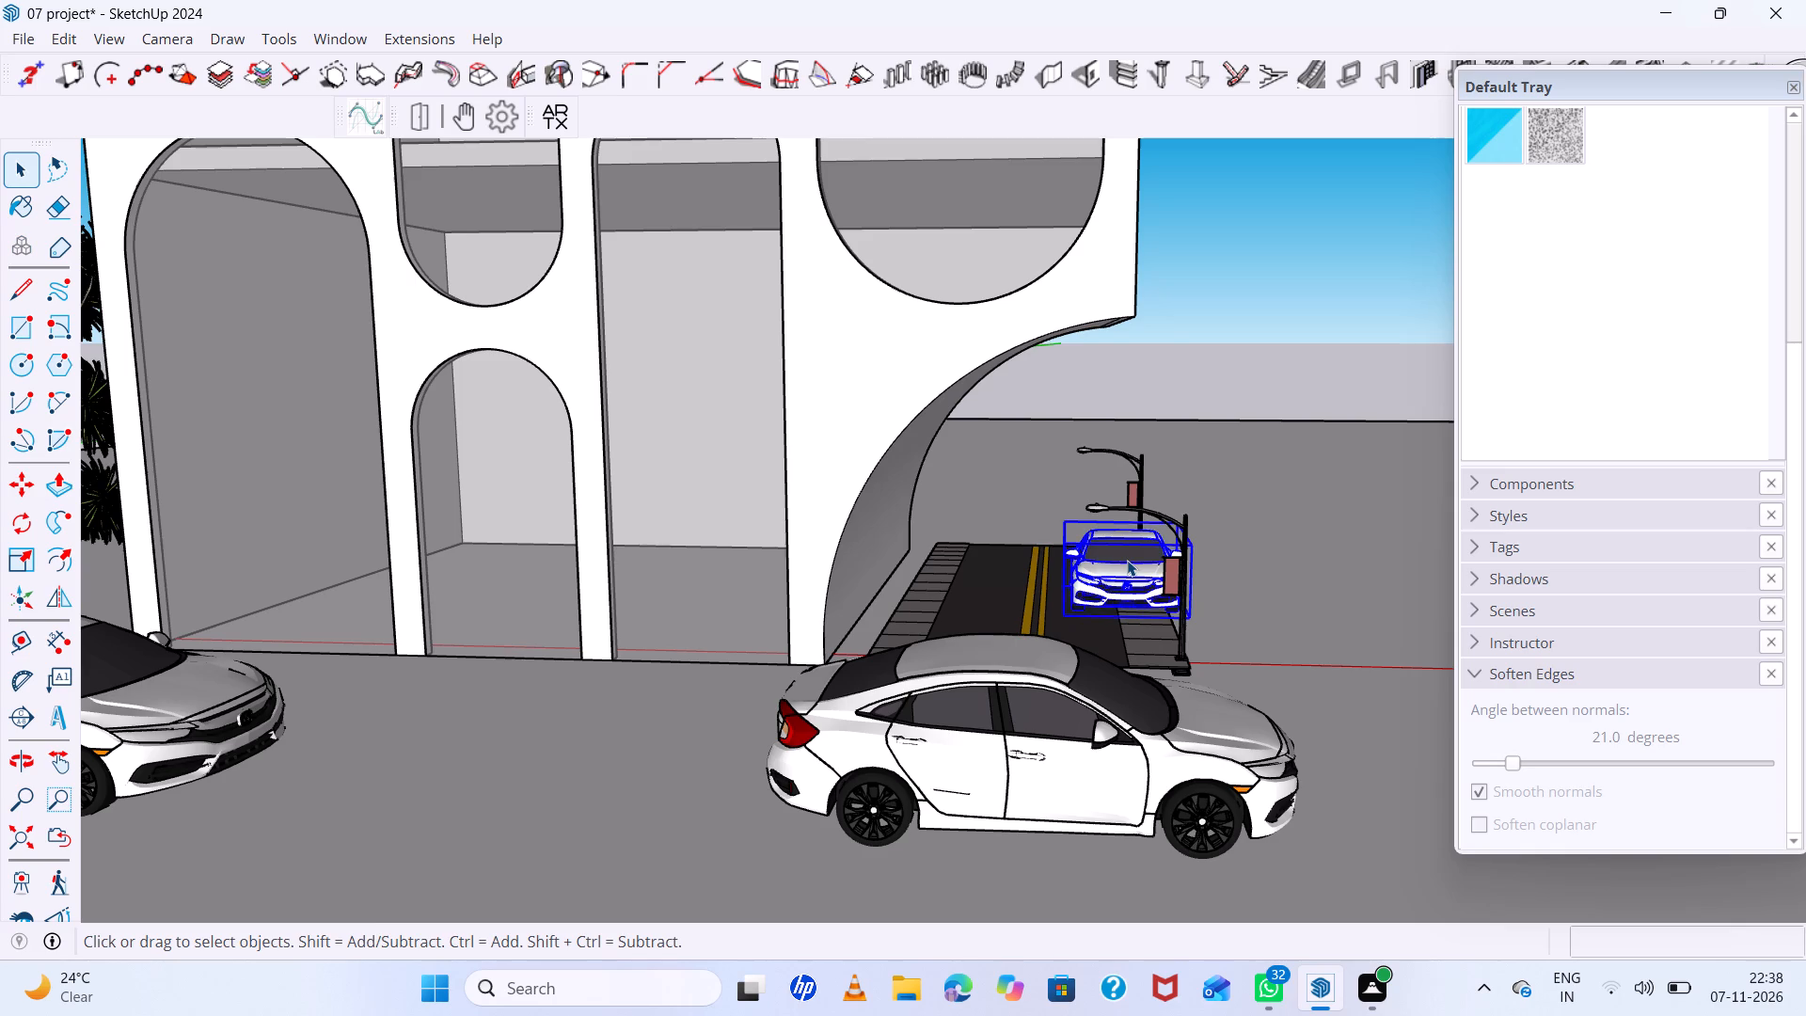
key("m")
left_click(1127, 560)
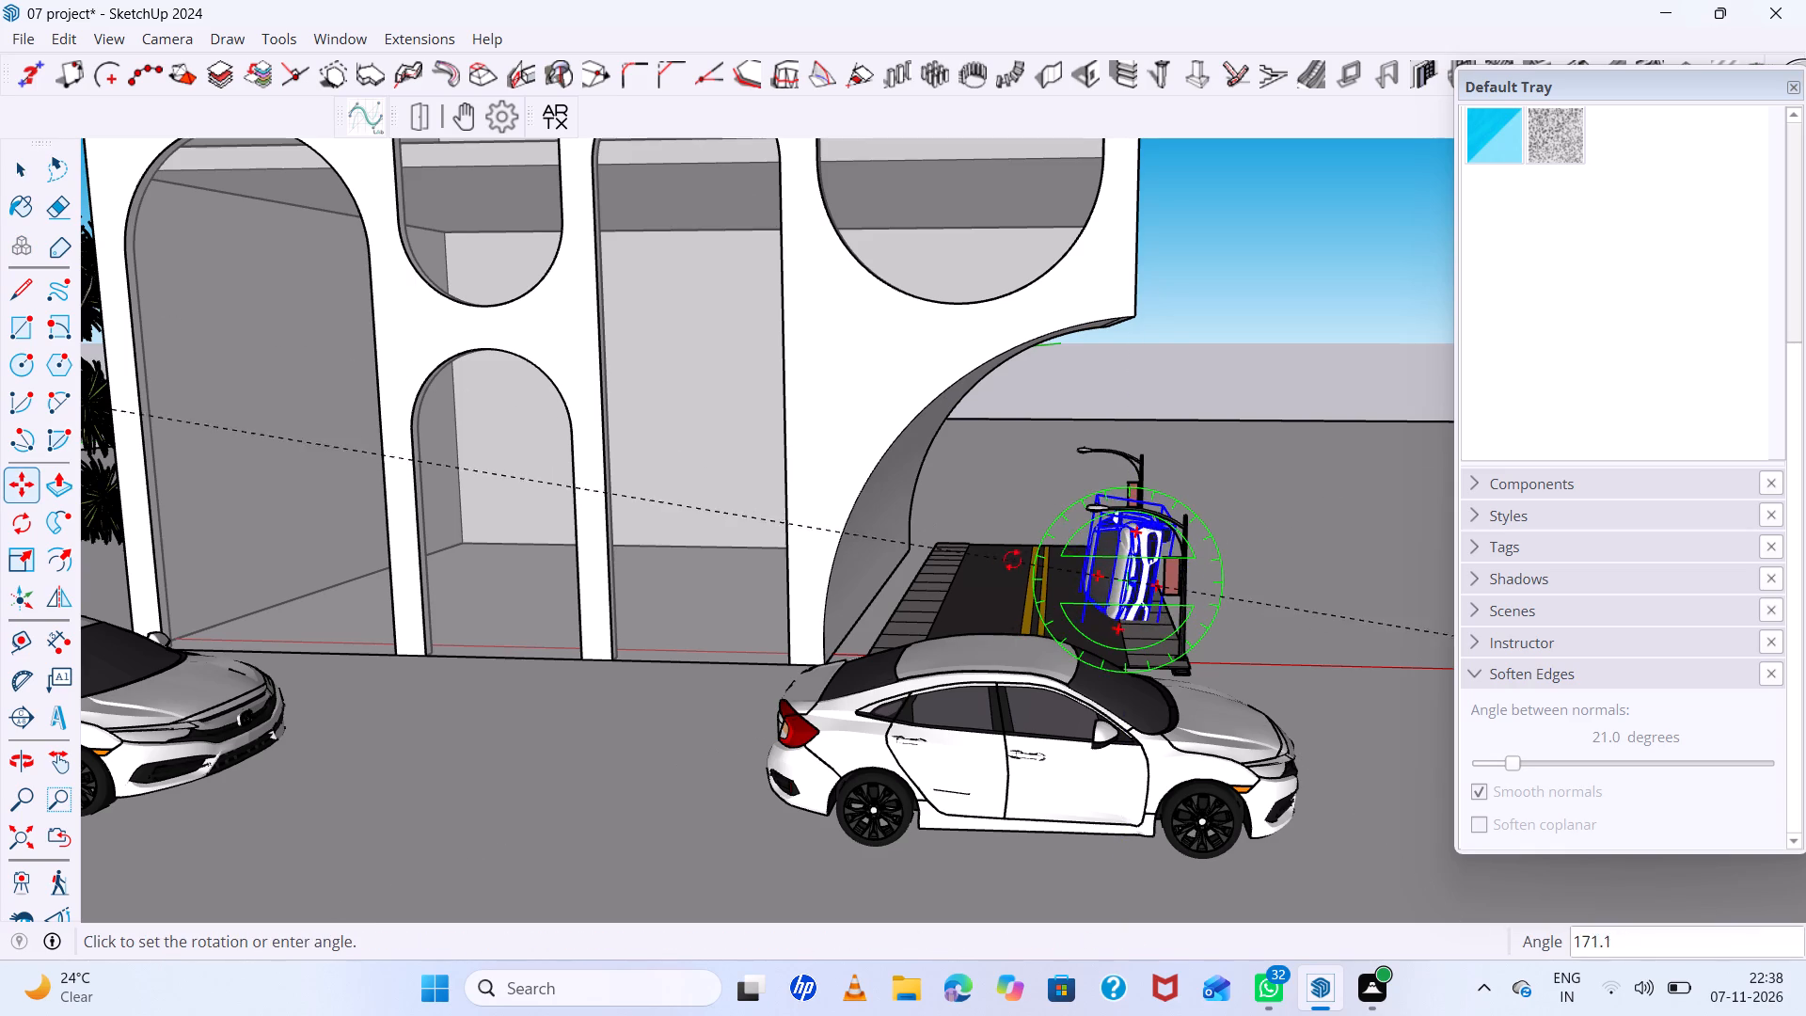
key("space")
key("m")
left_click(1149, 553)
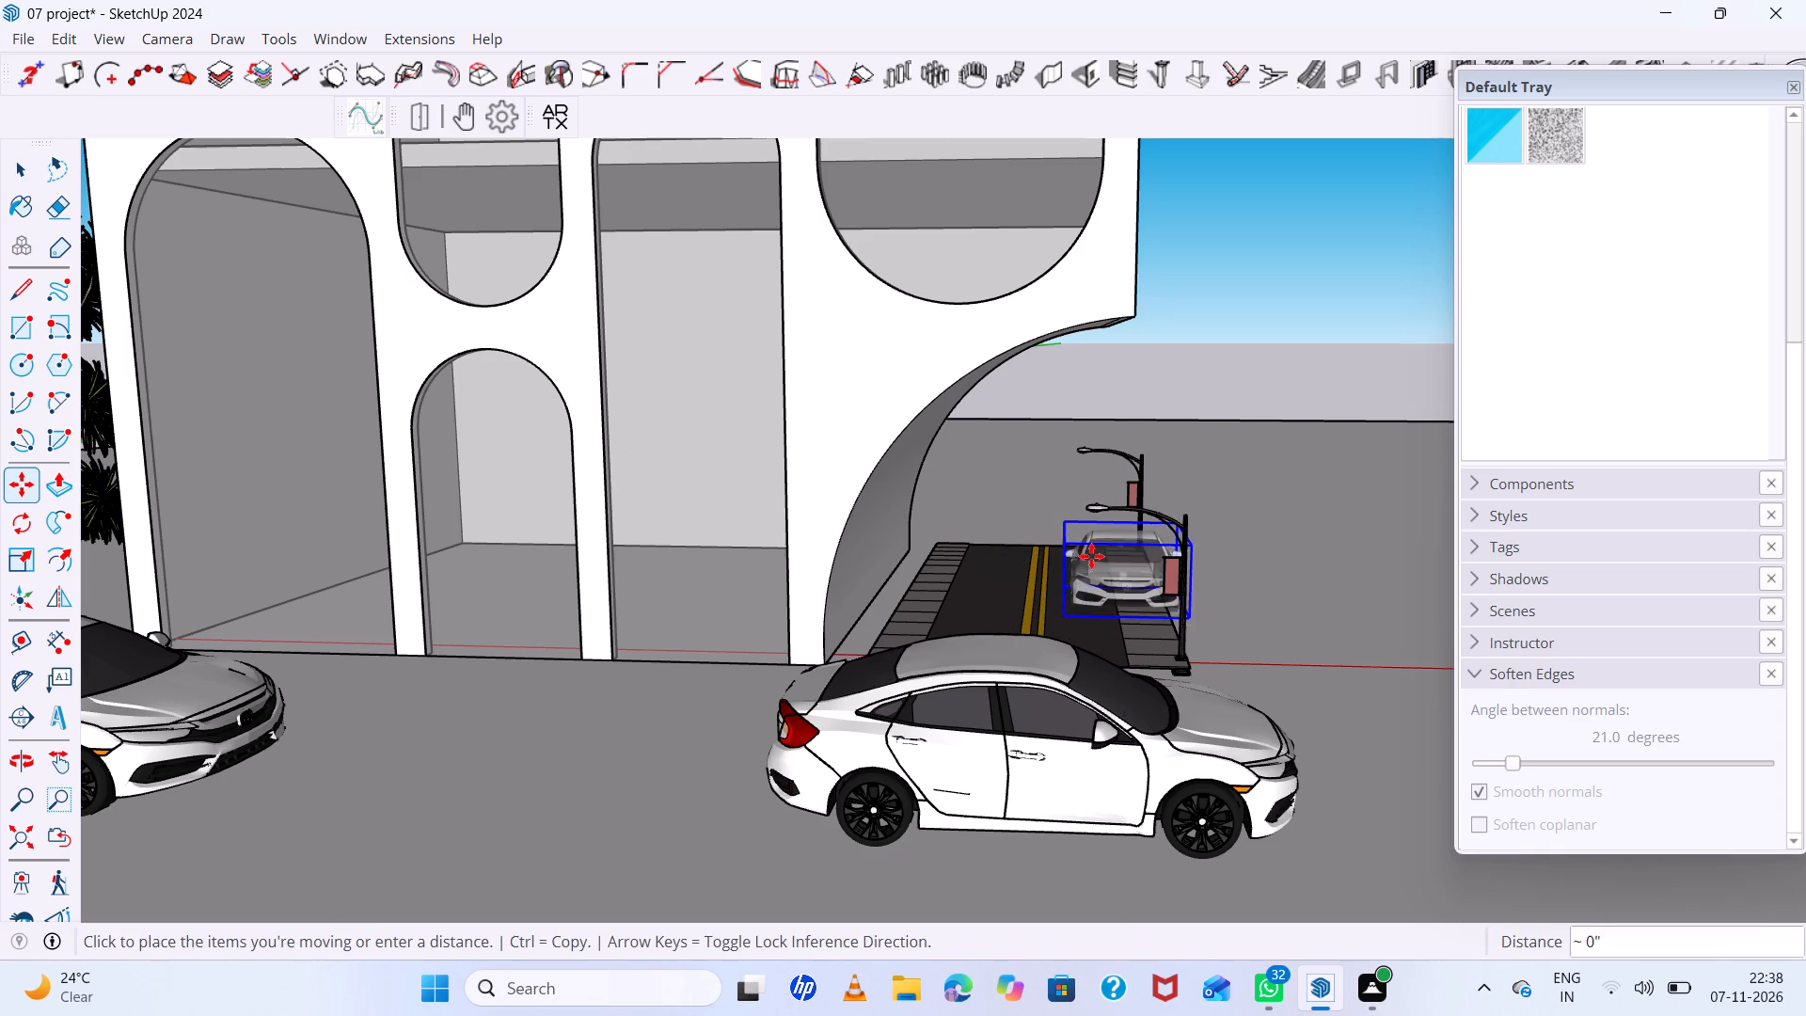
left_click(1063, 559)
key("space")
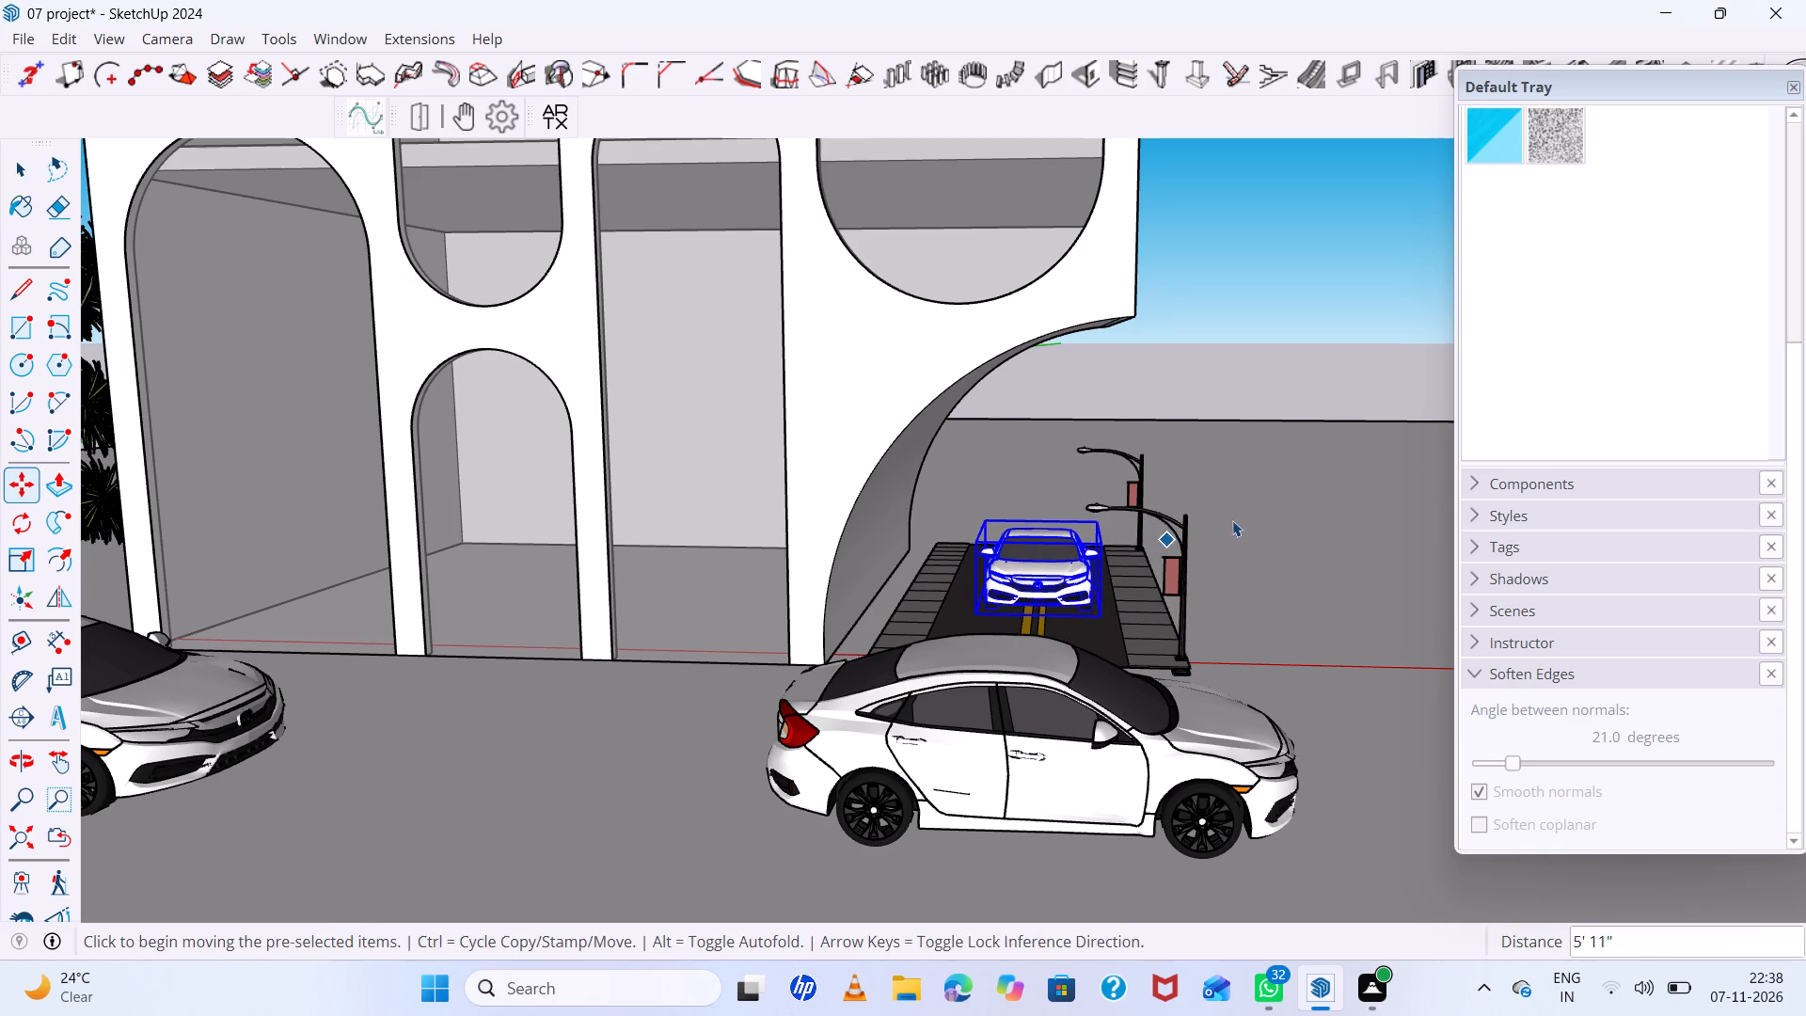
left_click(1233, 519)
Move the road so its near bottom corner meets the outer base corner of the arch's pillar.
scroll(1166, 691, "down", 10)
middle_click_drag(1104, 626, 1101, 693)
scroll(988, 658, "up", 4)
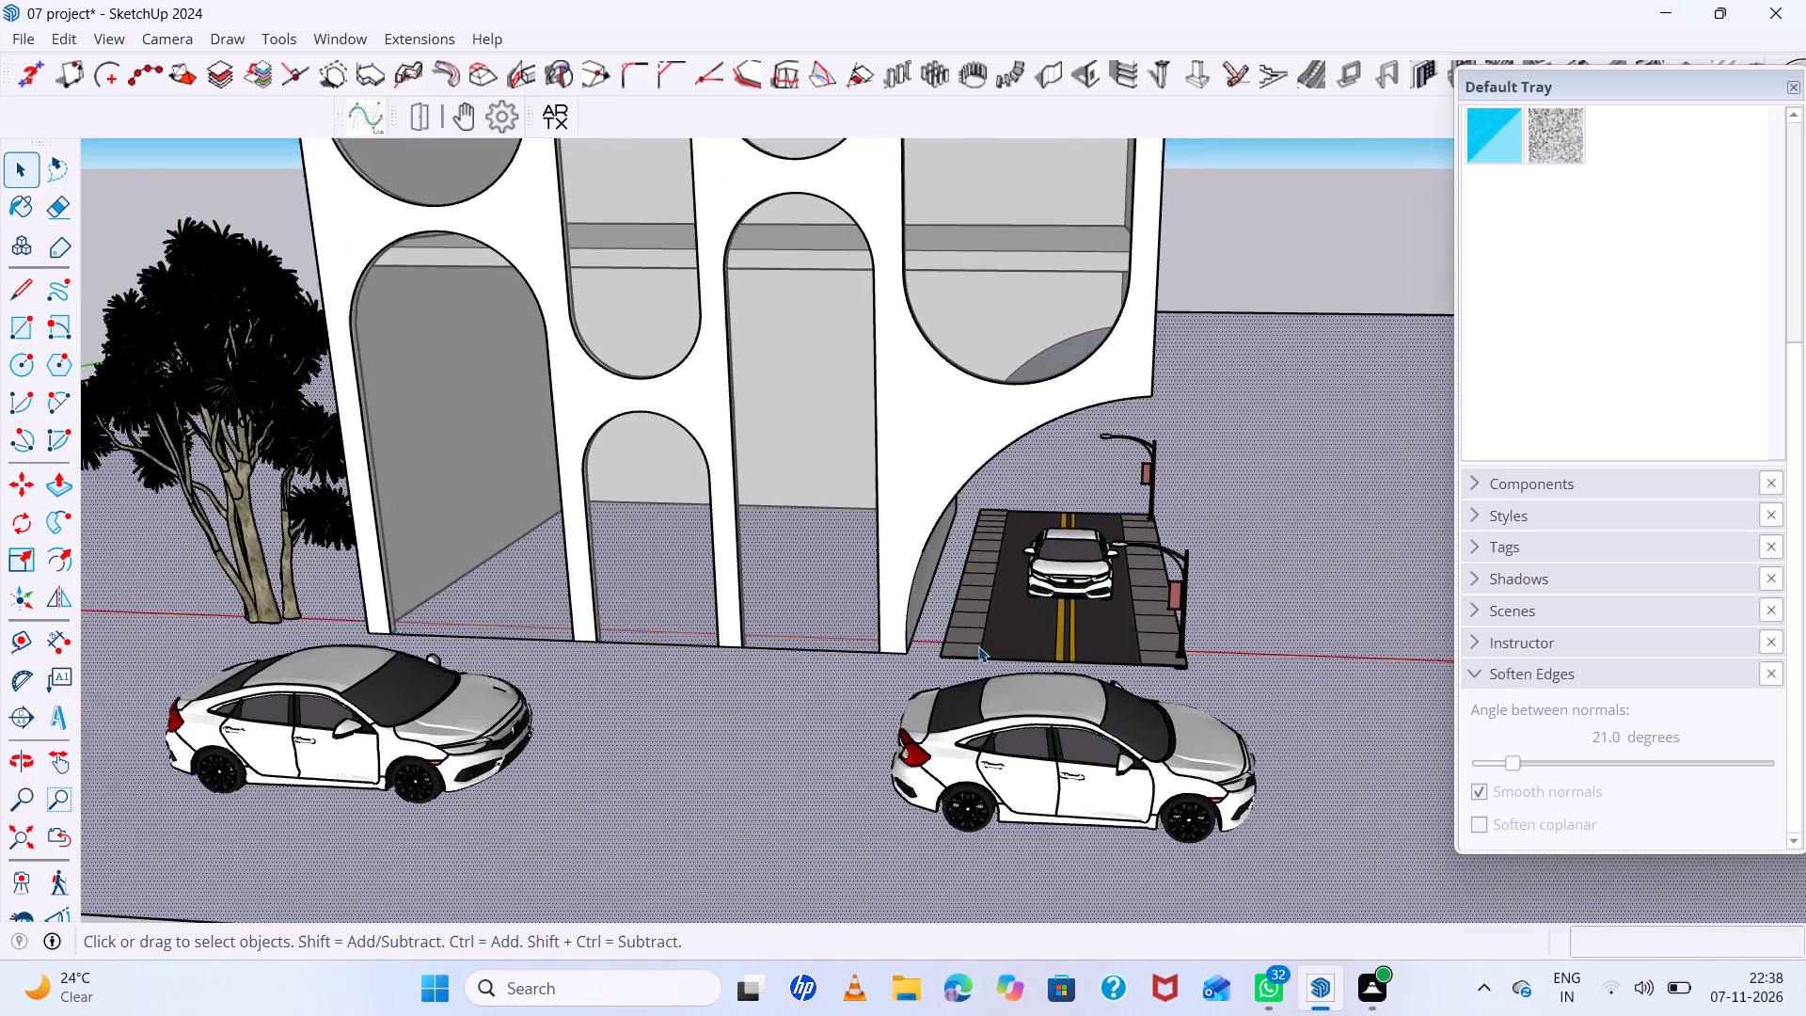
scroll(978, 646, "up", 2)
left_click(973, 639)
key("m")
scroll(929, 657, "up", 2)
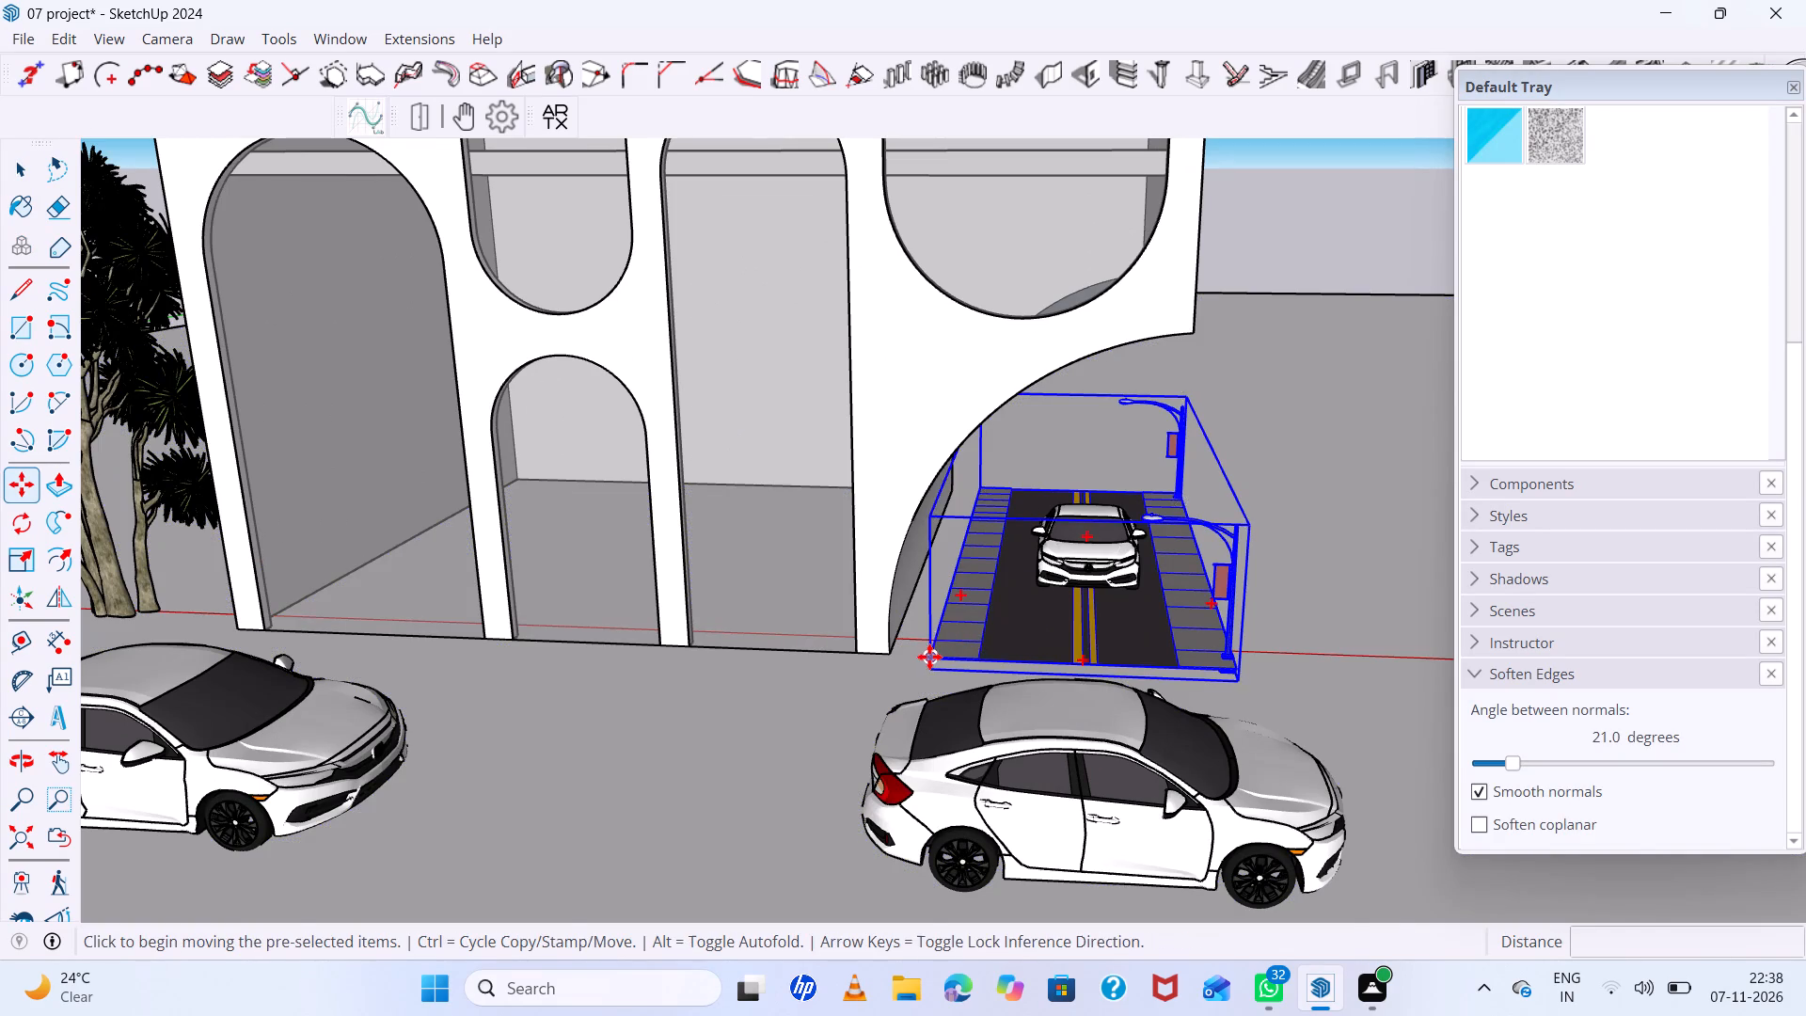
scroll(929, 657, "up", 14)
left_click(919, 647)
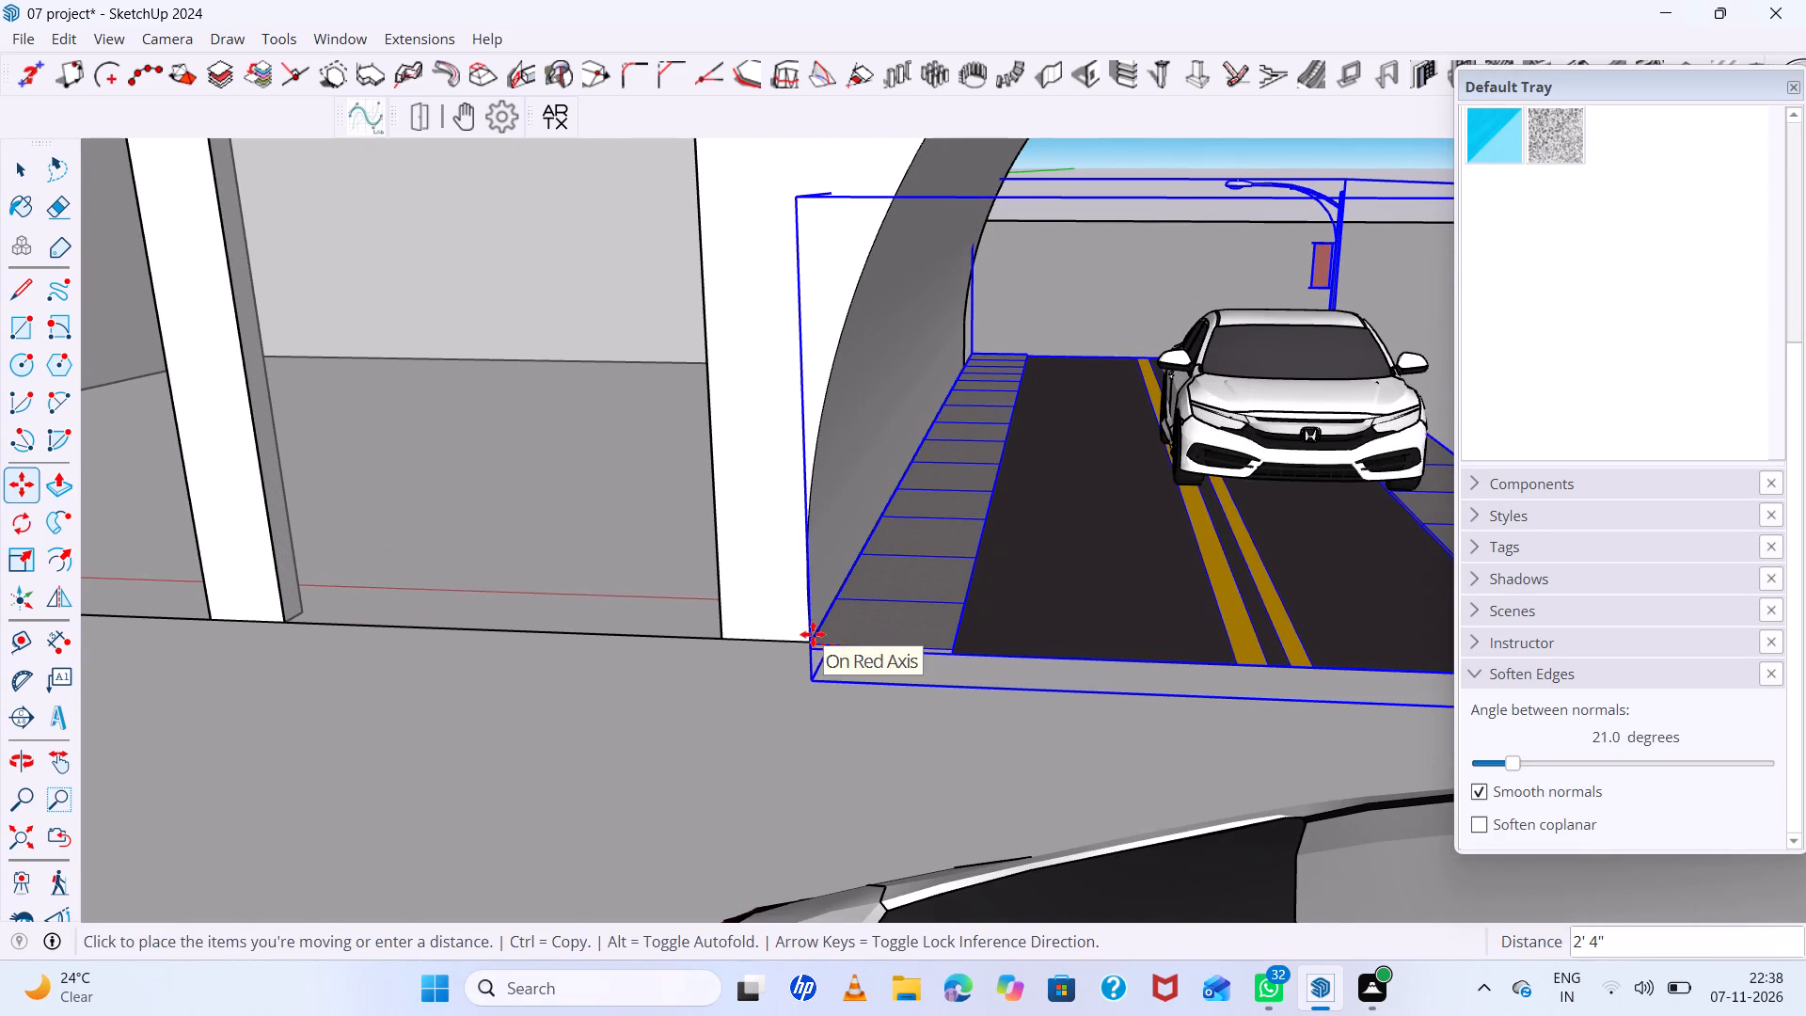
left_click(813, 634)
scroll(1052, 651, "down", 4)
key("space")
scroll(903, 681, "up", 6)
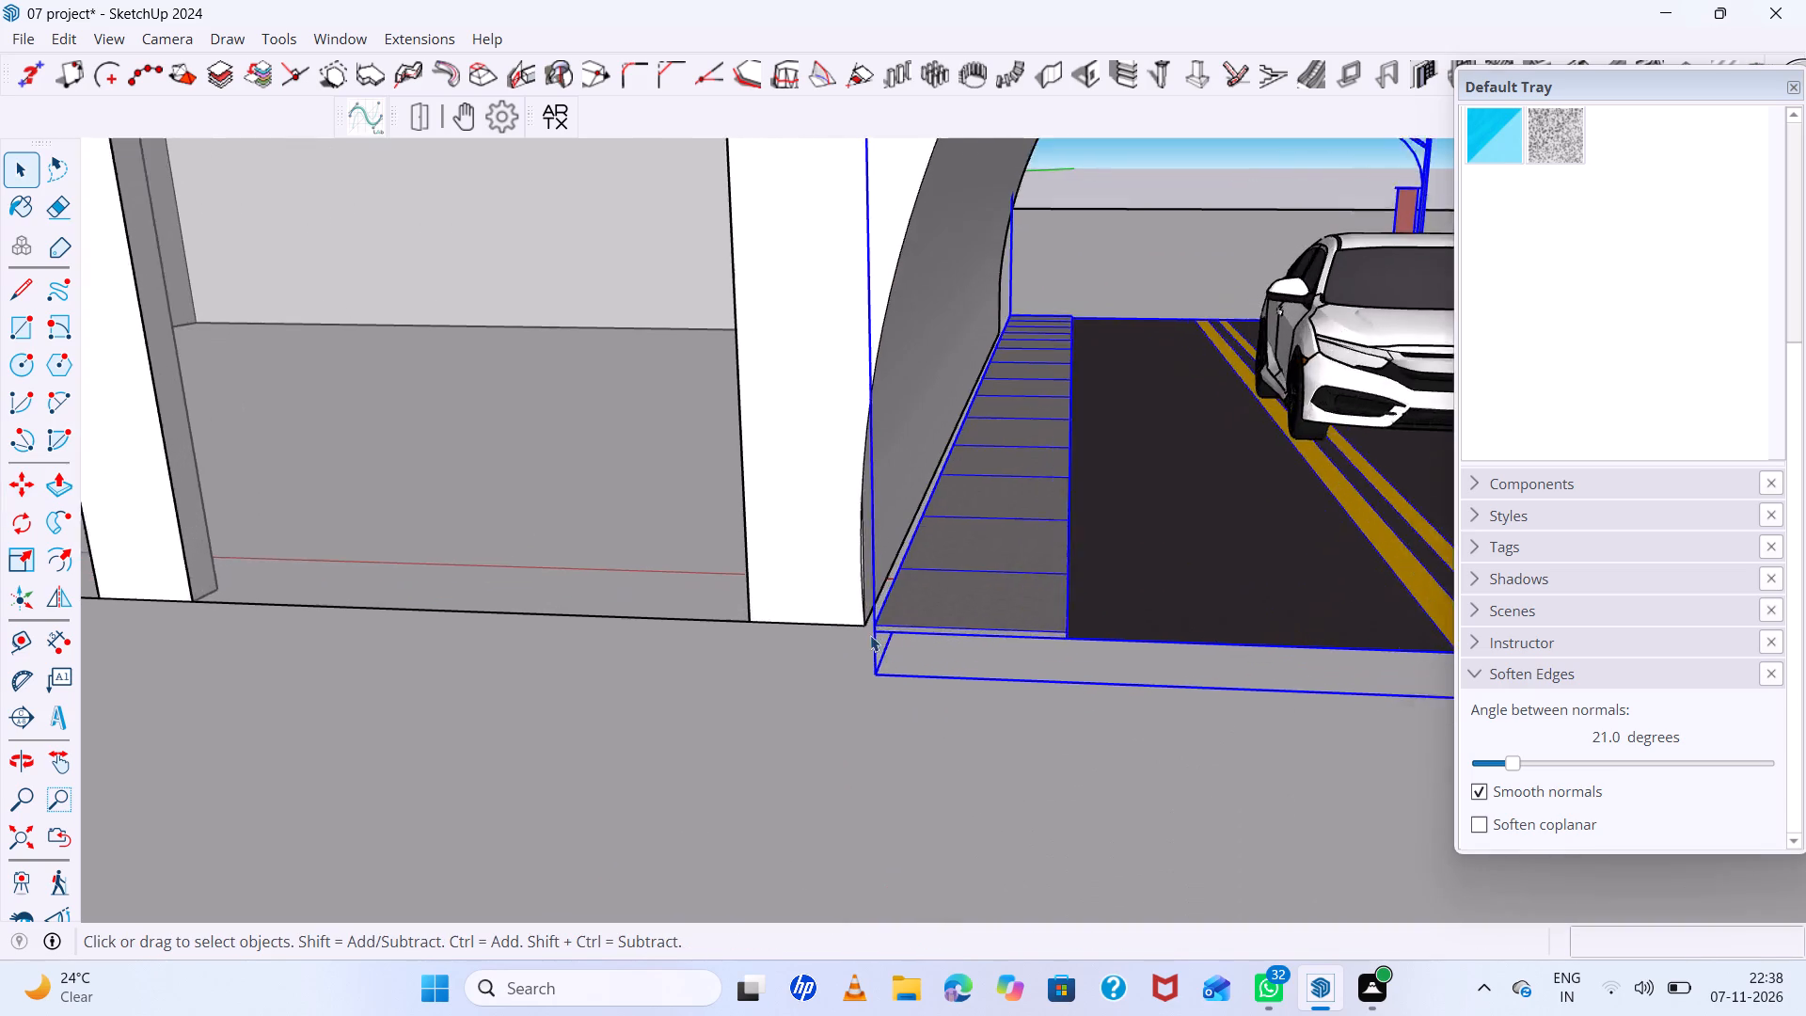
scroll(870, 635, "up", 5)
middle_click_drag(866, 635, 1084, 576)
key("m")
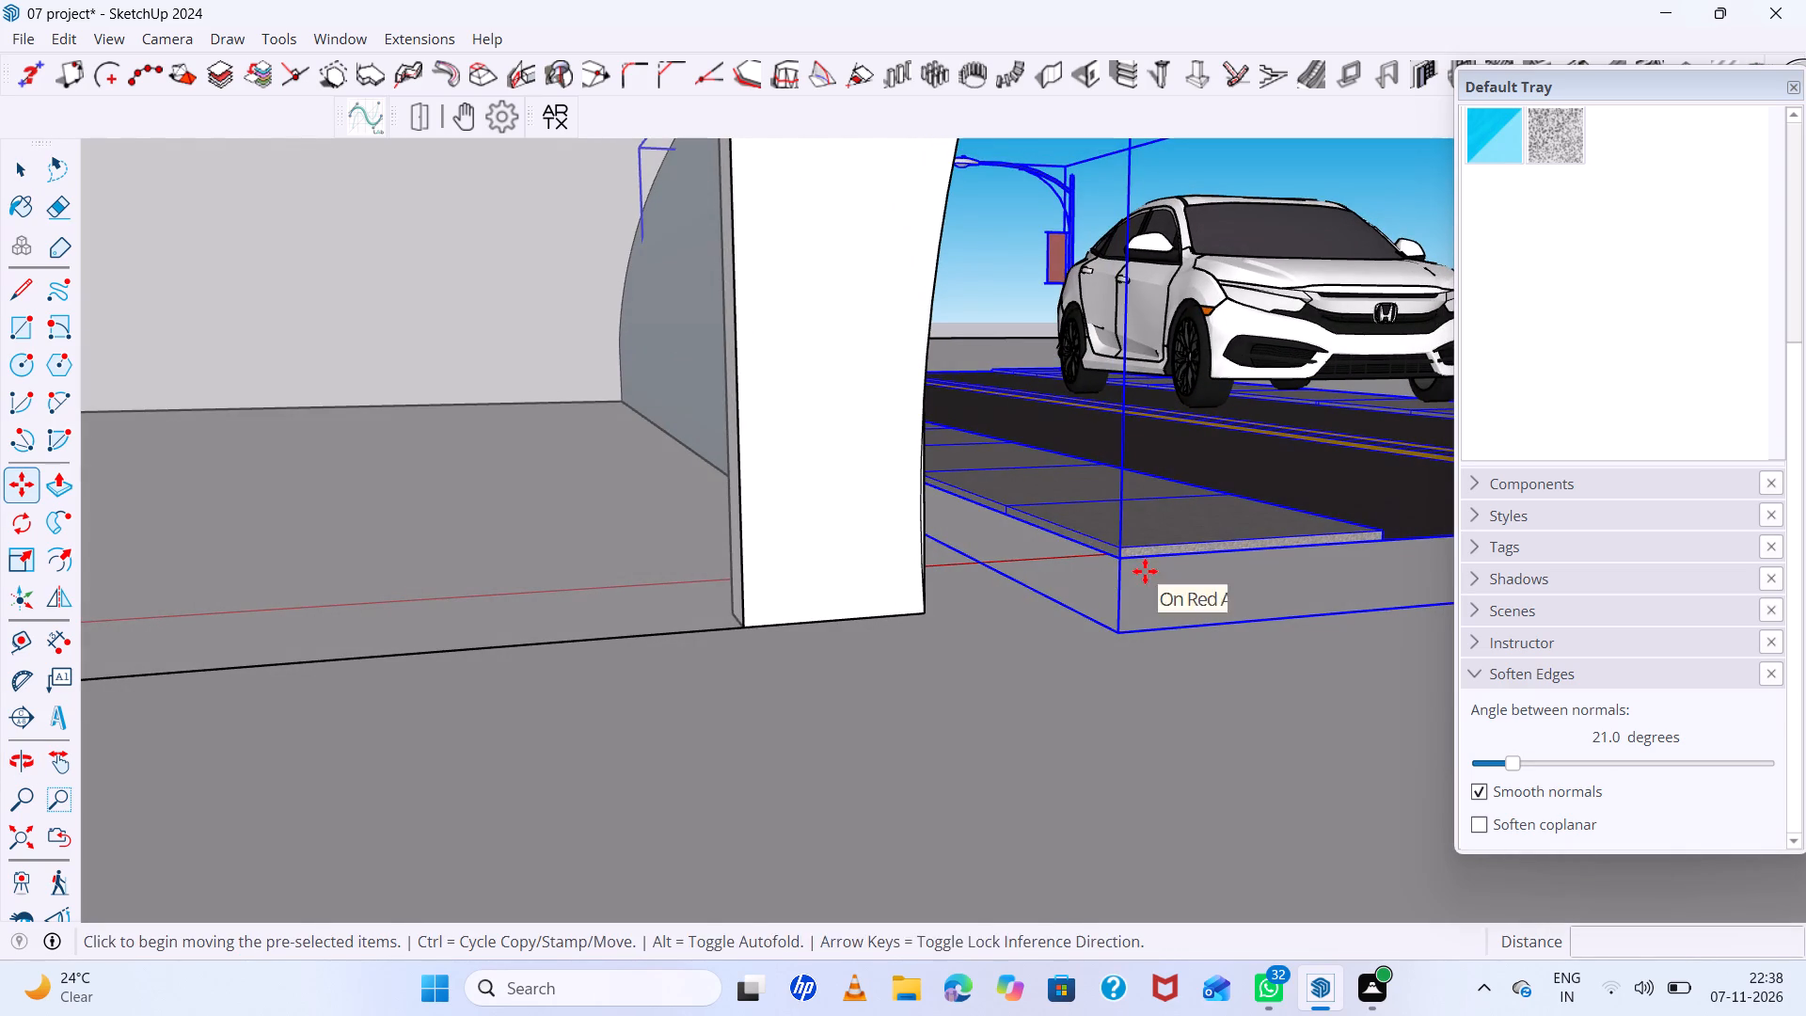
left_click(1120, 559)
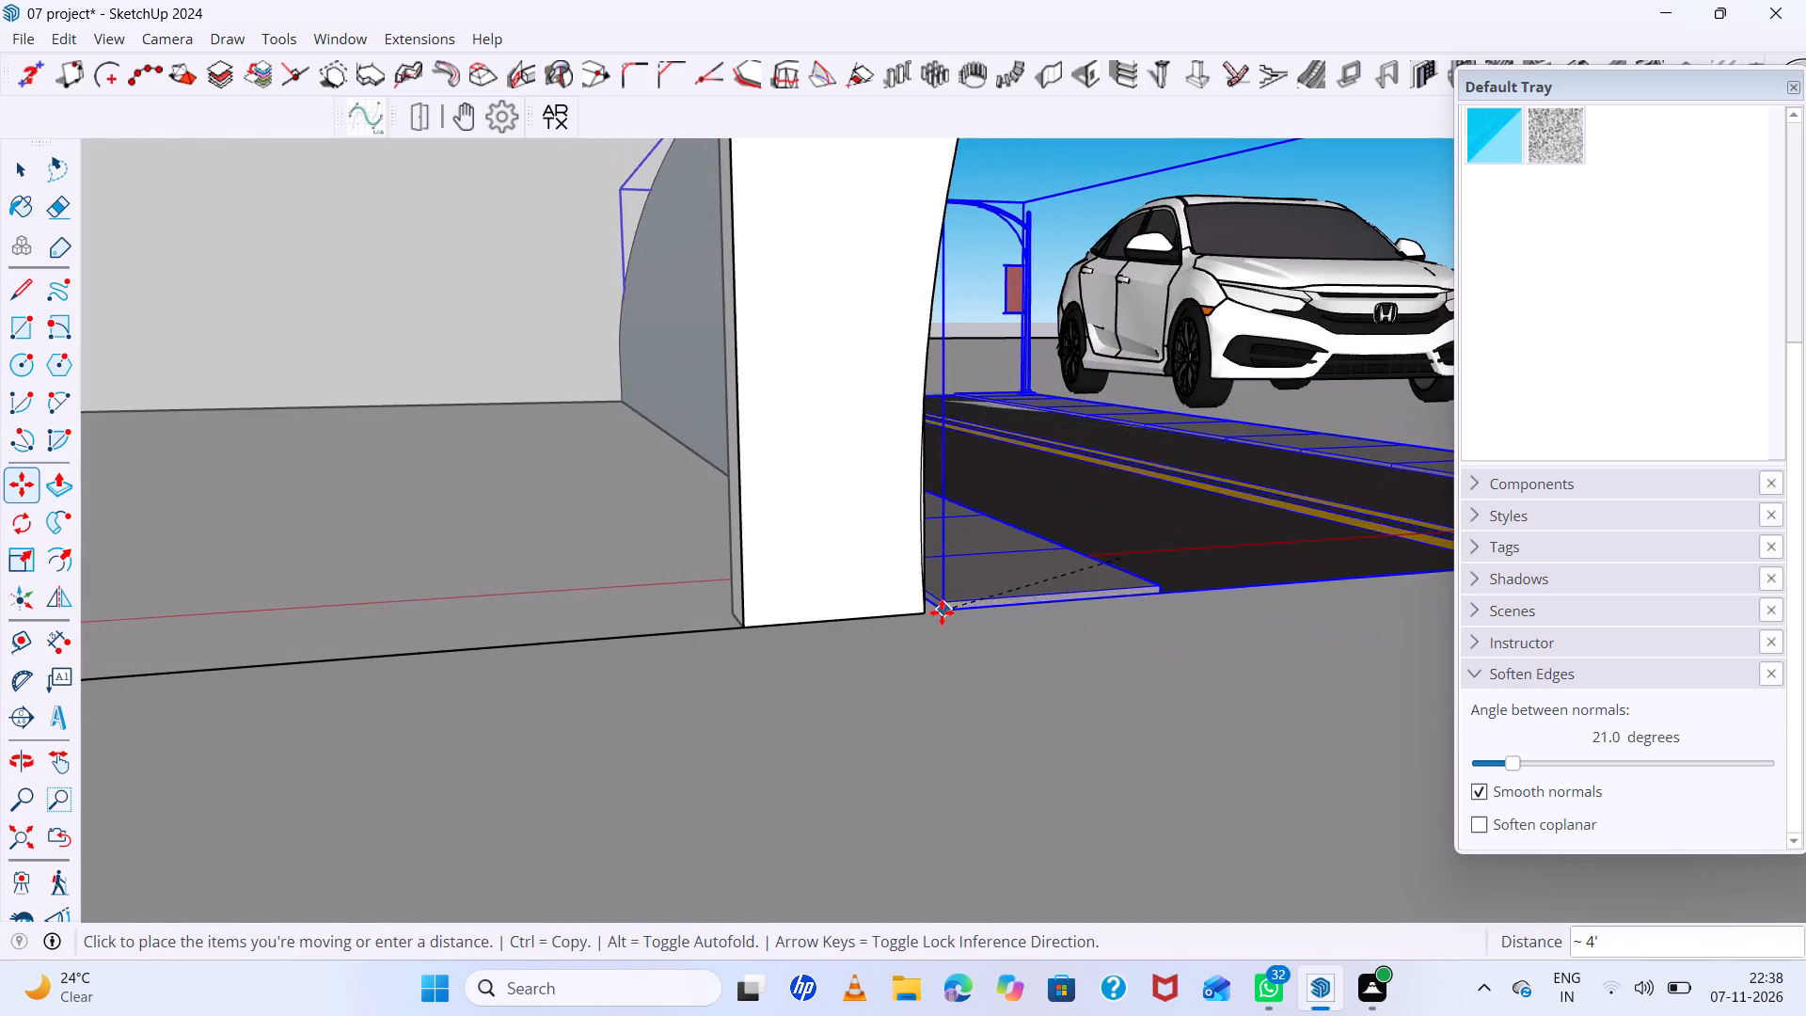
left_click(925, 613)
Move the road straight up by .5 from the pillar's base corner, locked to the vertical axis.
scroll(965, 643, "down", 6)
middle_click_drag(1014, 642, 943, 660)
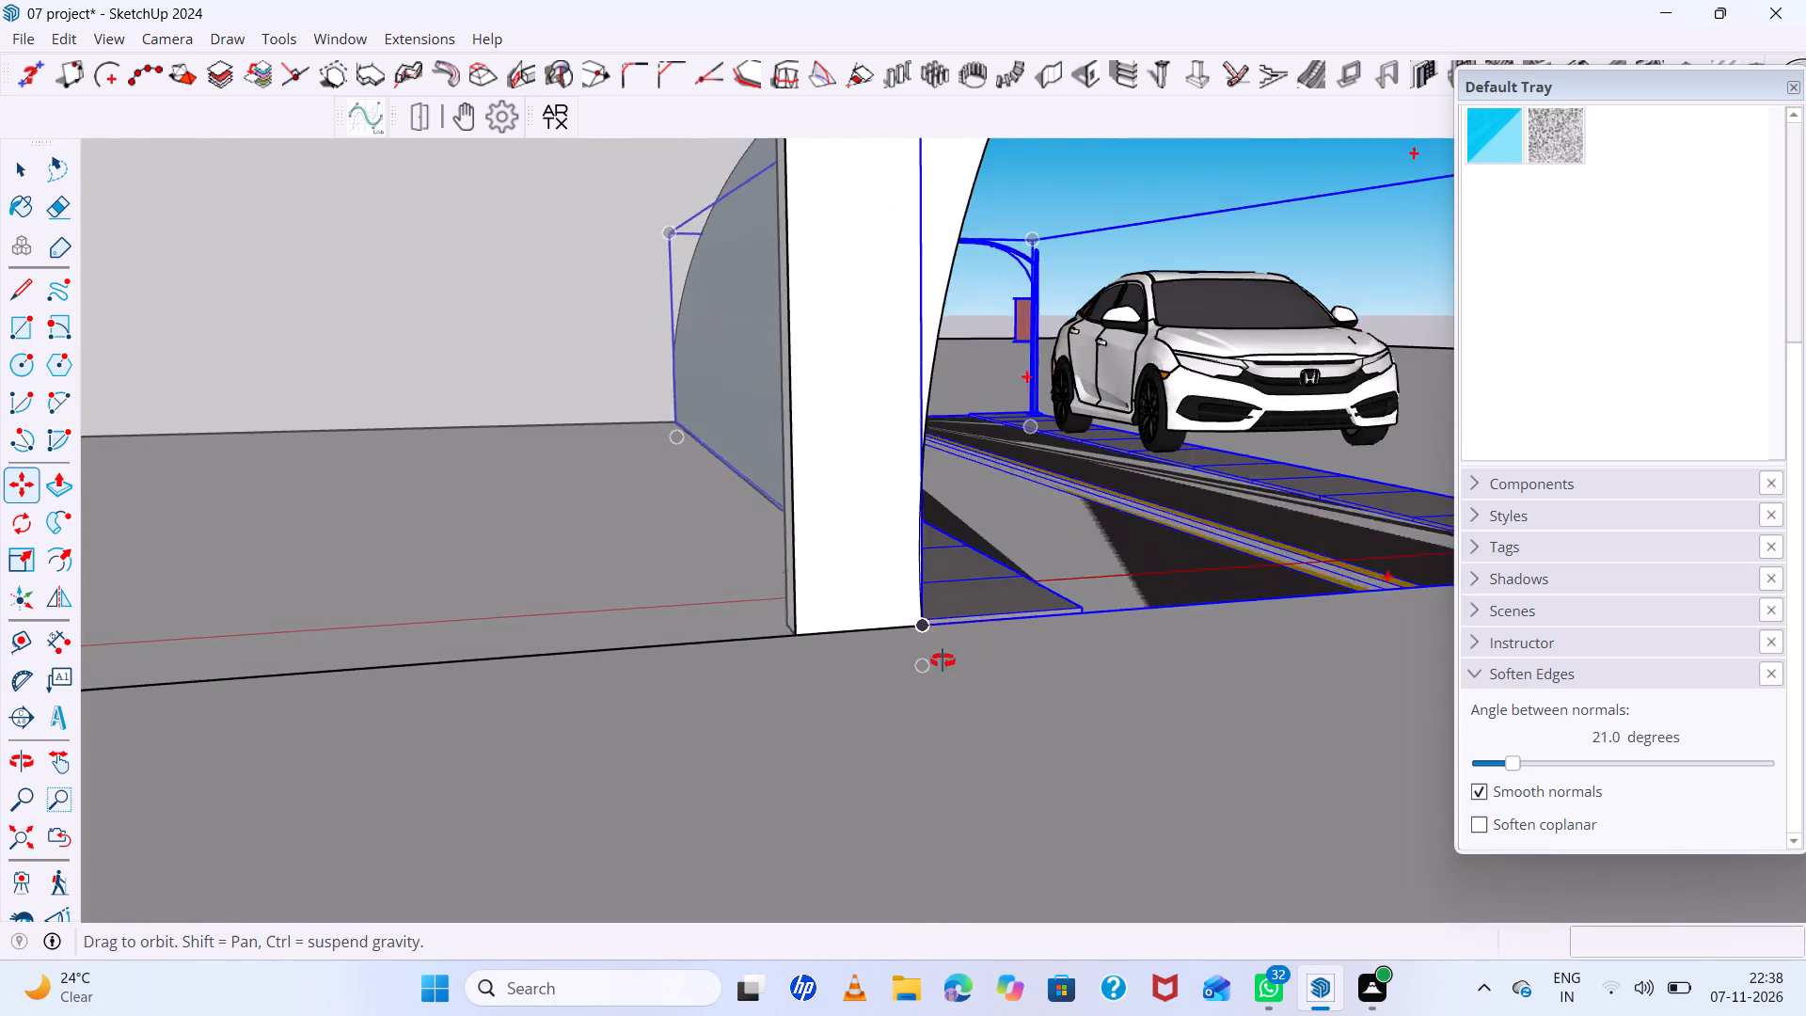
middle_click_drag(943, 660, 842, 743)
scroll(892, 673, "down", 7)
scroll(967, 663, "up", 6)
middle_click_drag(1017, 652, 1100, 512)
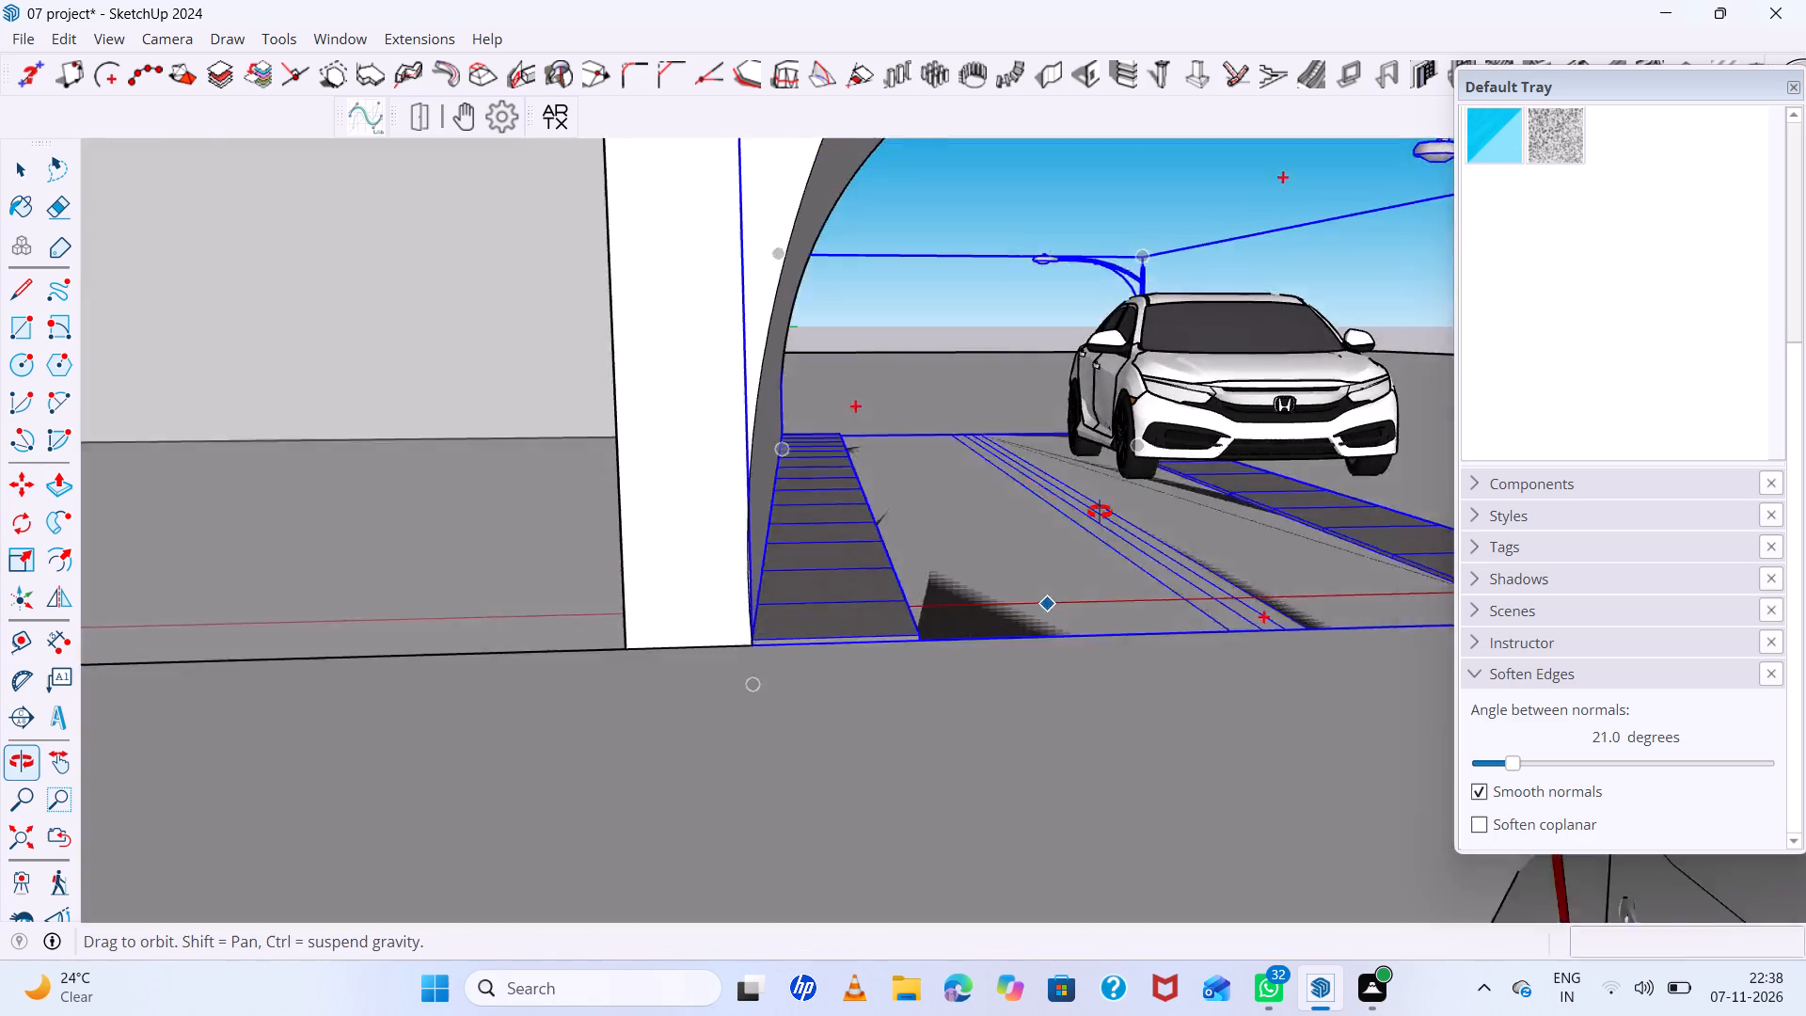
middle_click_drag(1100, 512, 1123, 456)
scroll(748, 601, "up", 5)
scroll(703, 683, "down", 12)
scroll(776, 634, "down", 4)
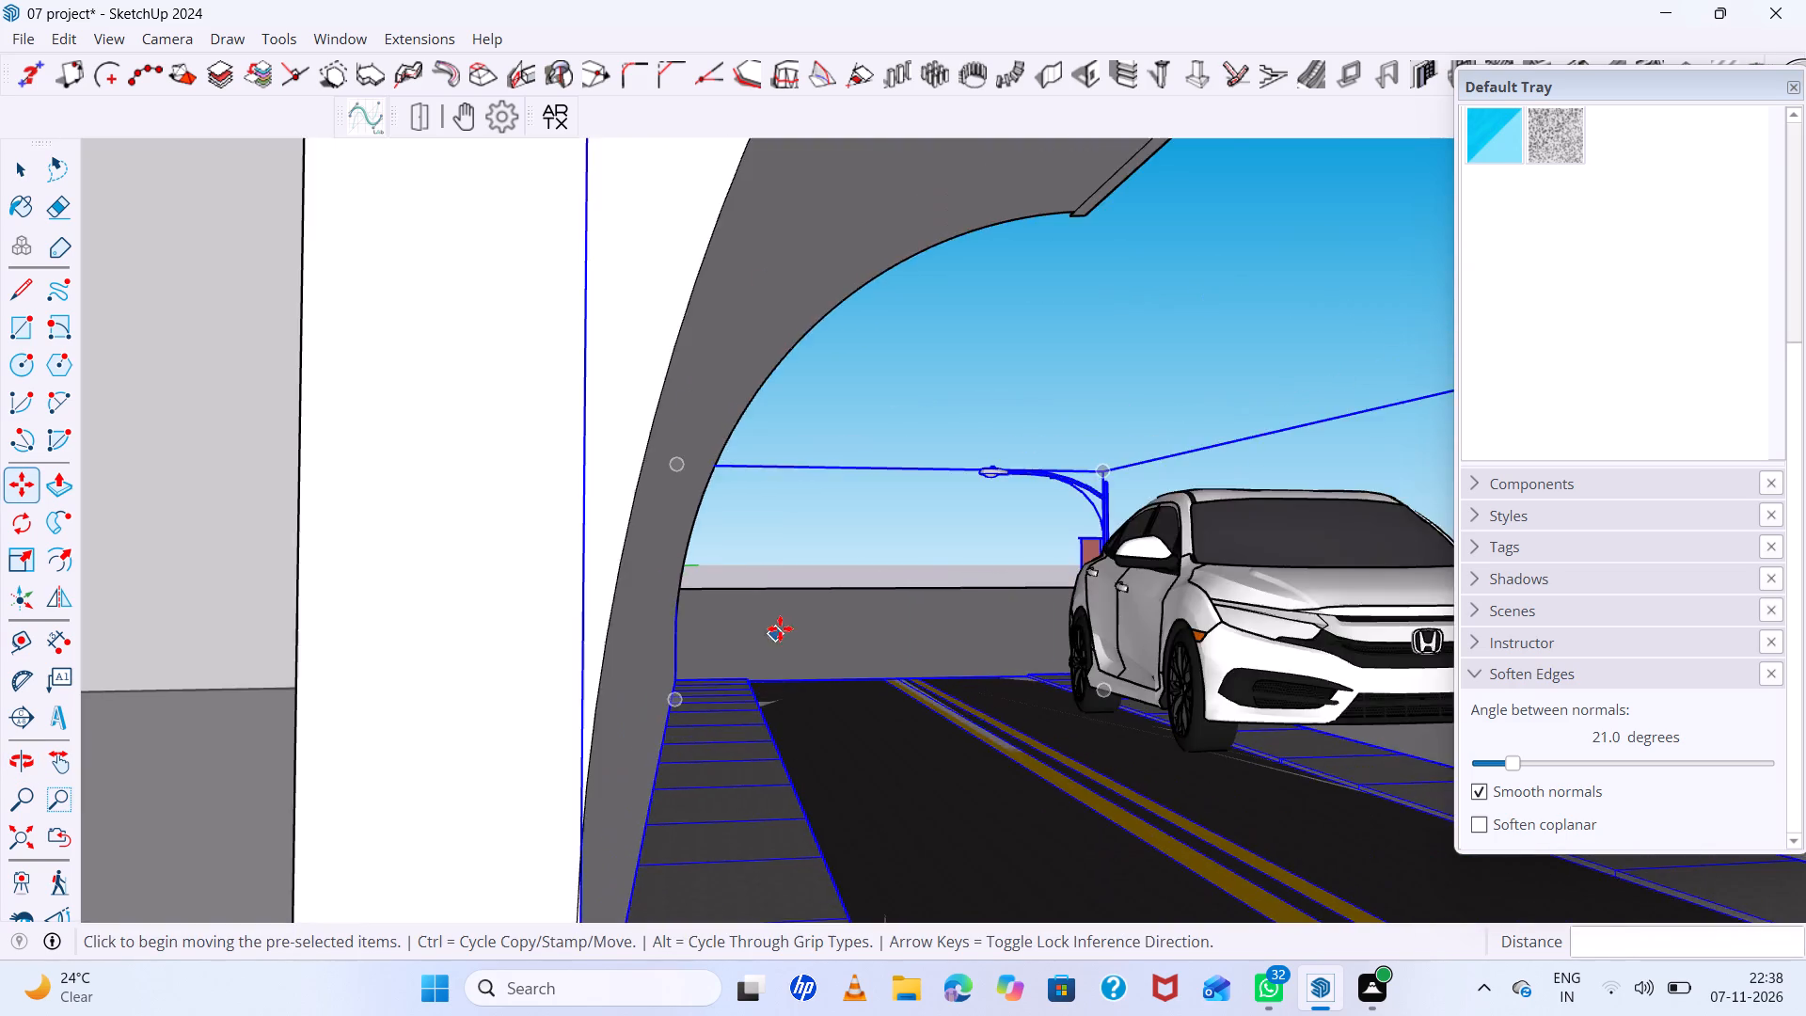
scroll(780, 628, "down", 8)
scroll(768, 691, "up", 20)
scroll(768, 691, "up", 6)
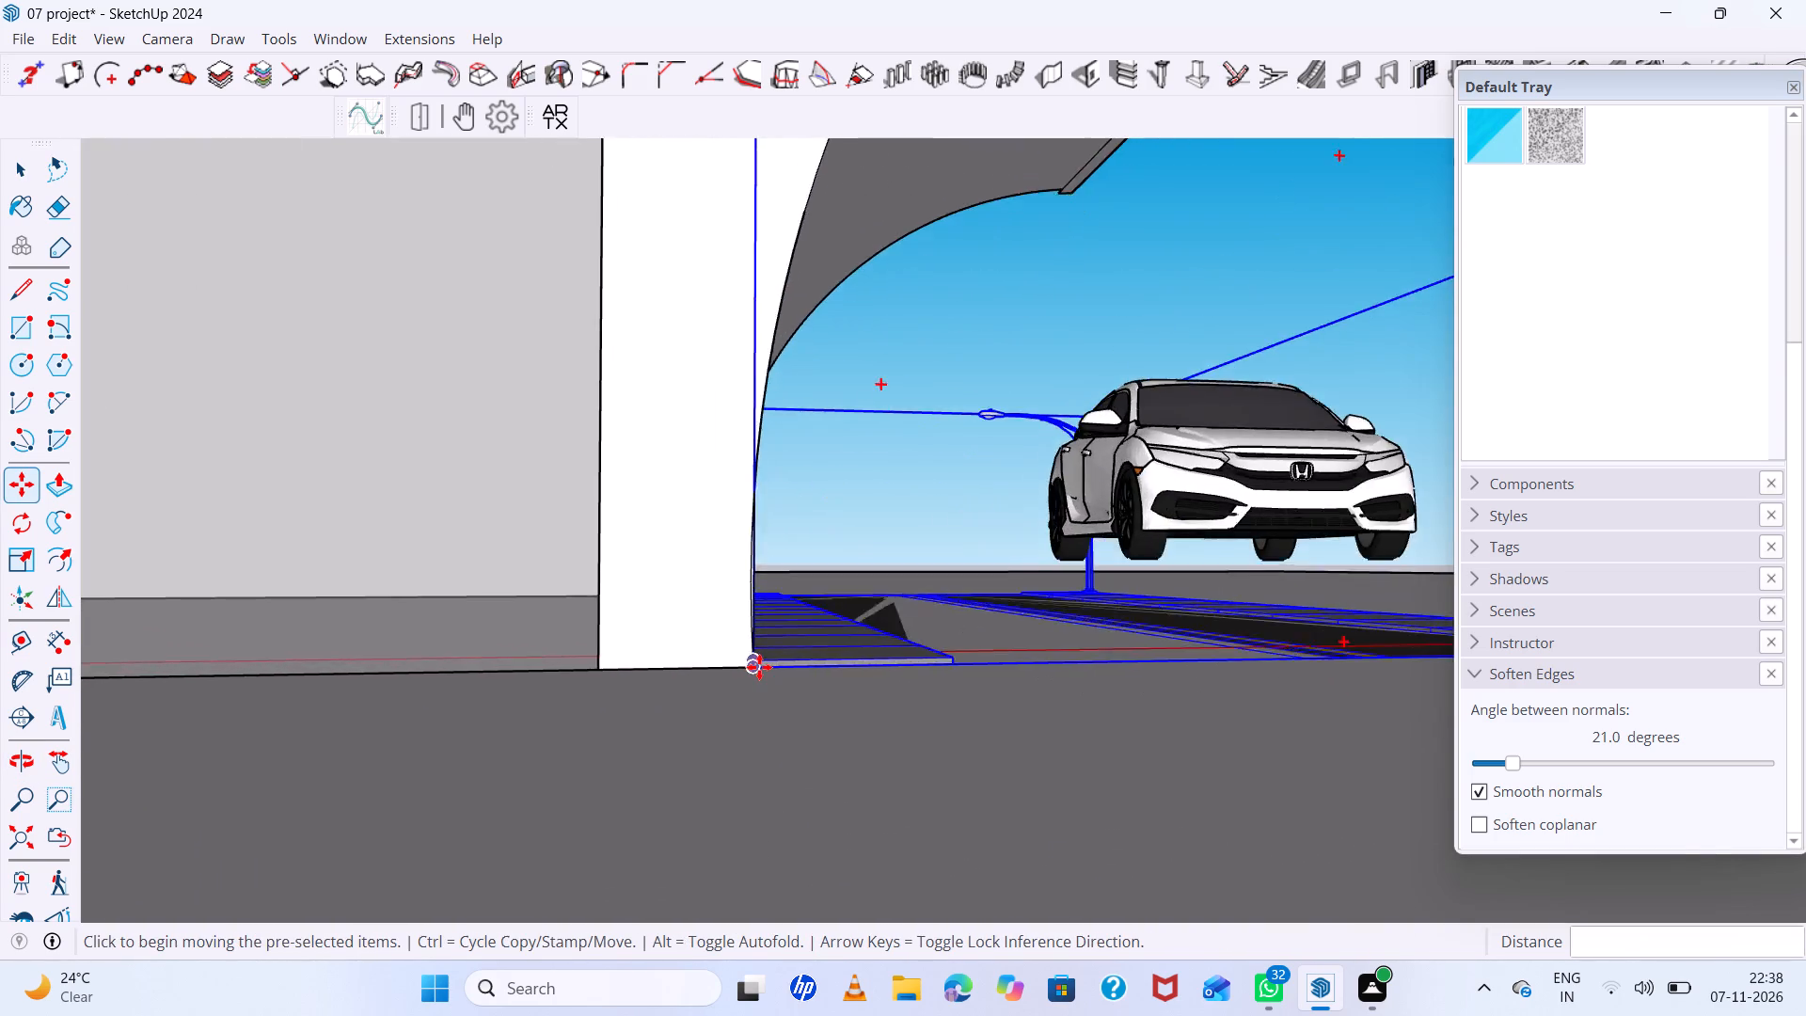
scroll(759, 667, "up", 20)
scroll(759, 667, "up", 20)
scroll(759, 667, "up", 2)
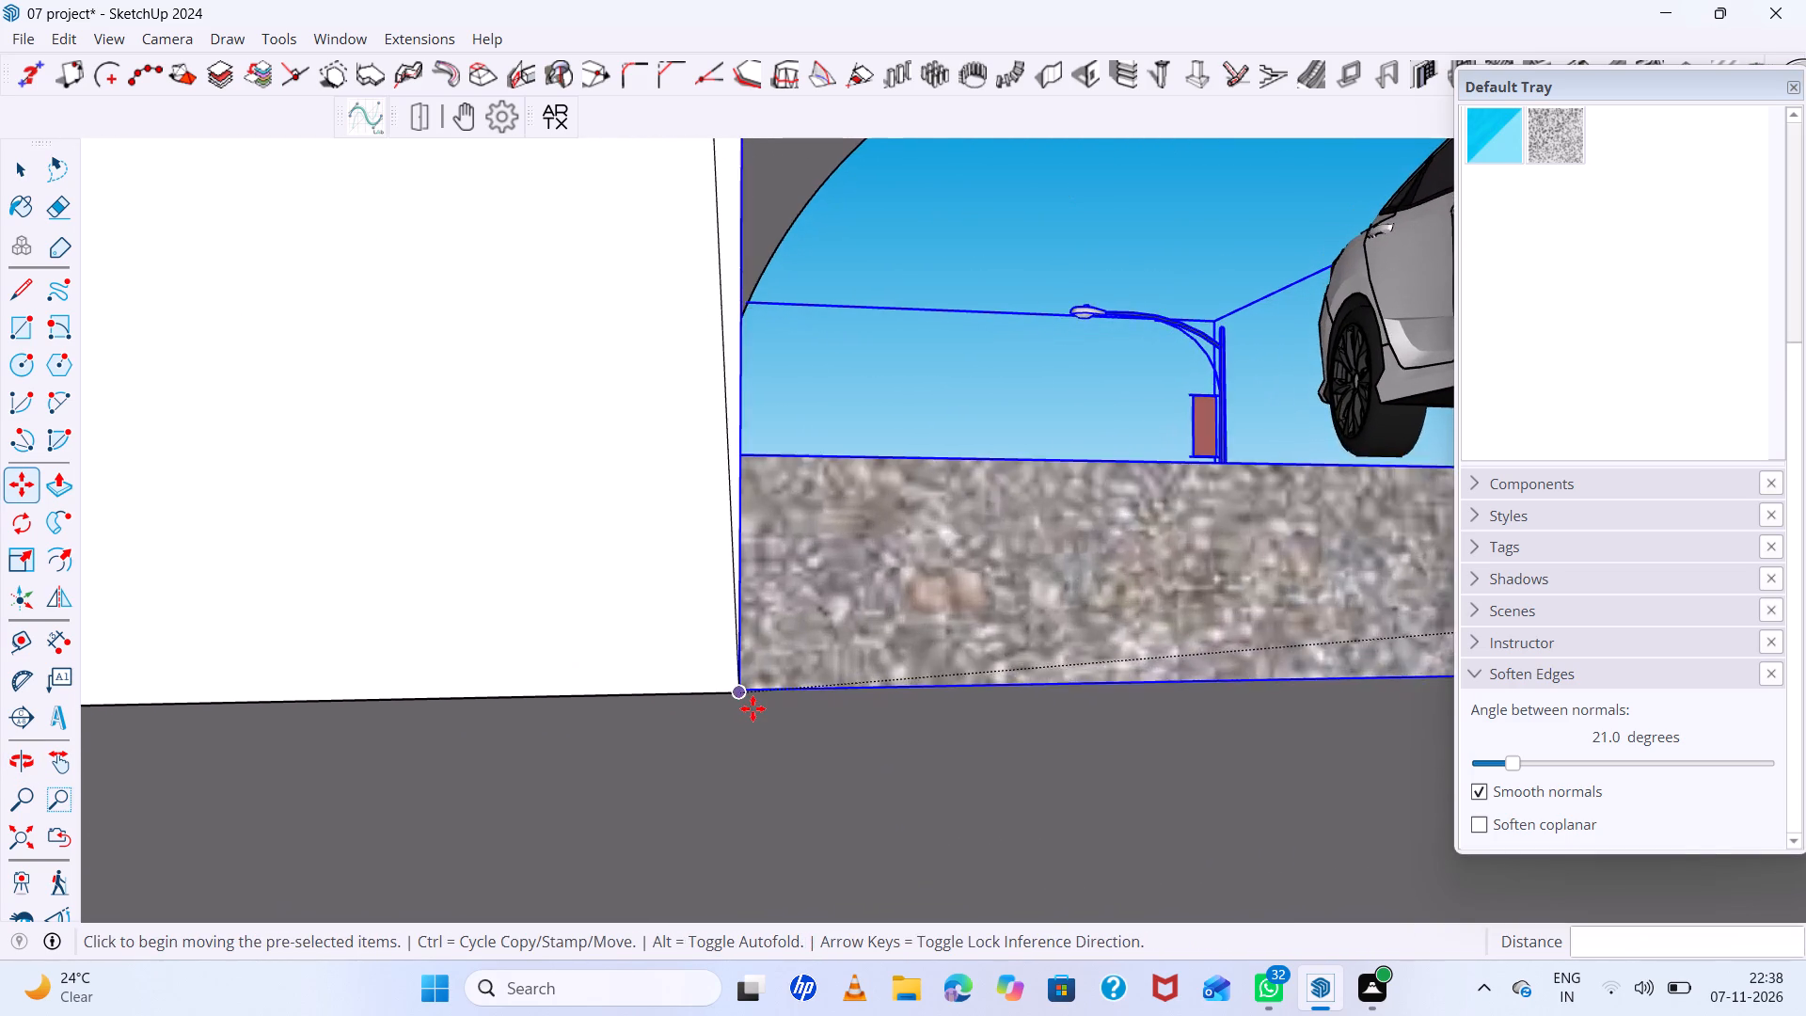
scroll(752, 708, "up", 6)
middle_click_drag(716, 674, 760, 691)
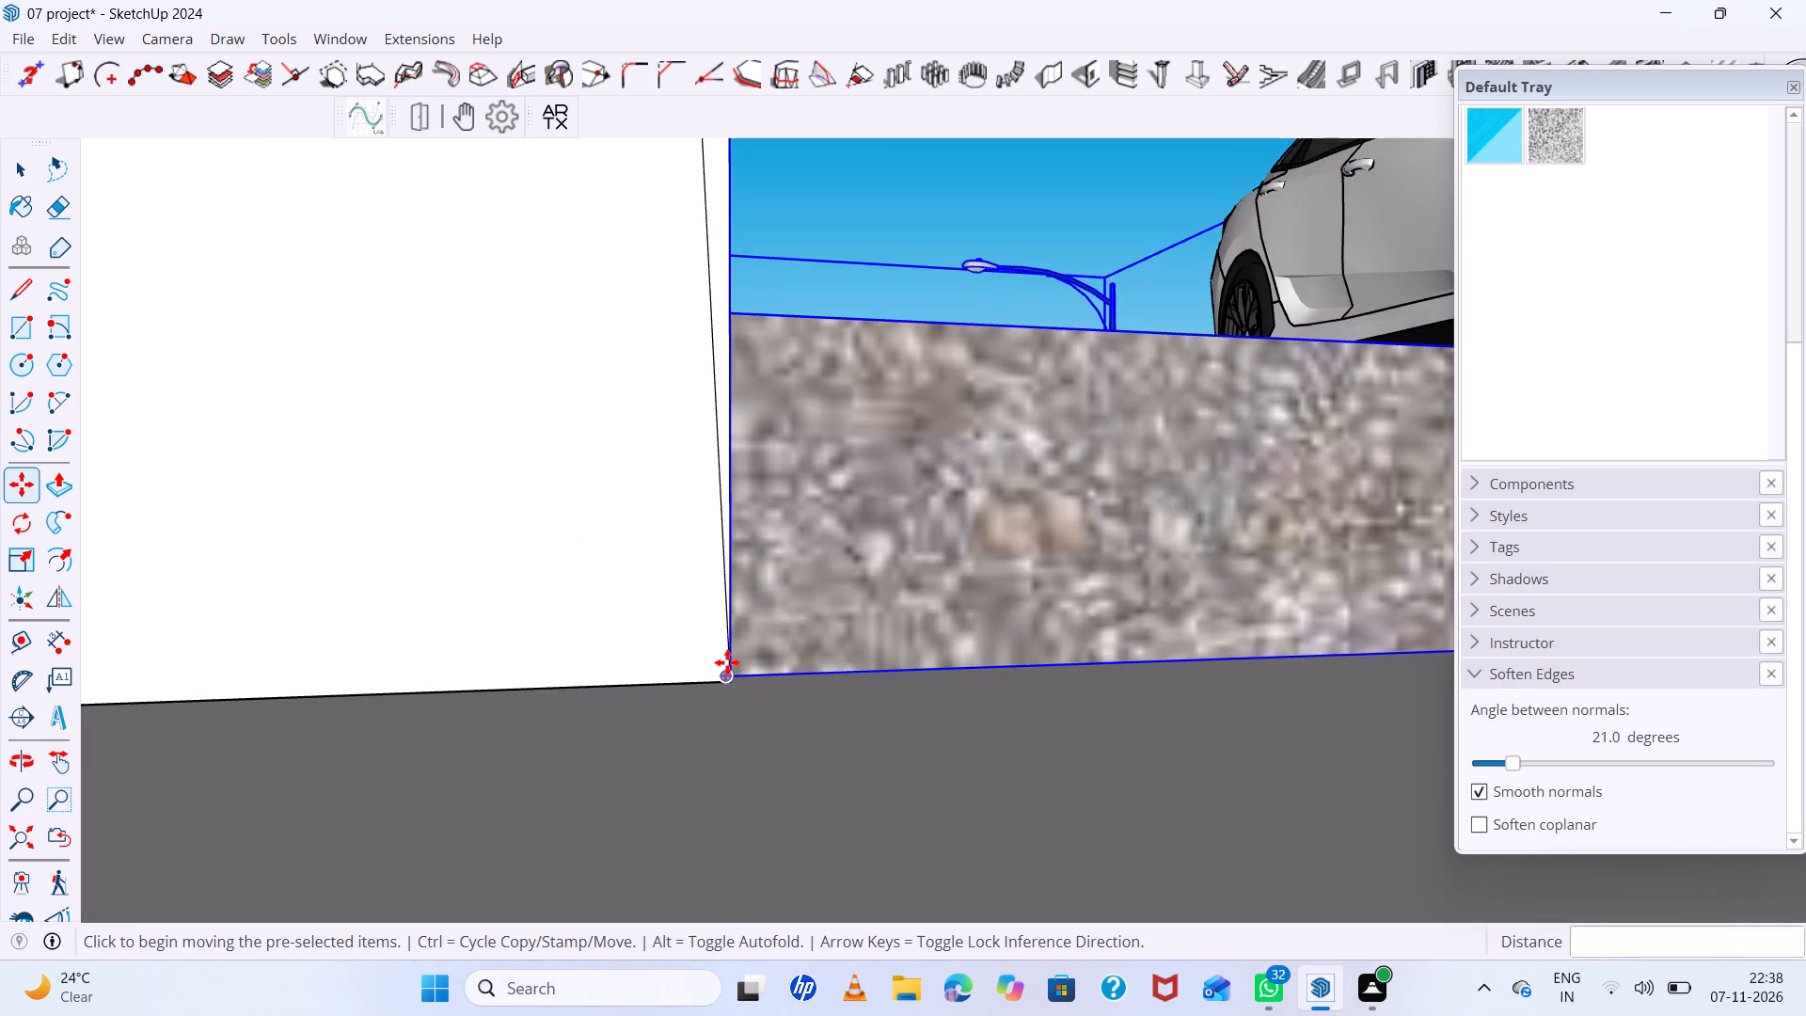
left_click(733, 673)
scroll(784, 548, "down", 2)
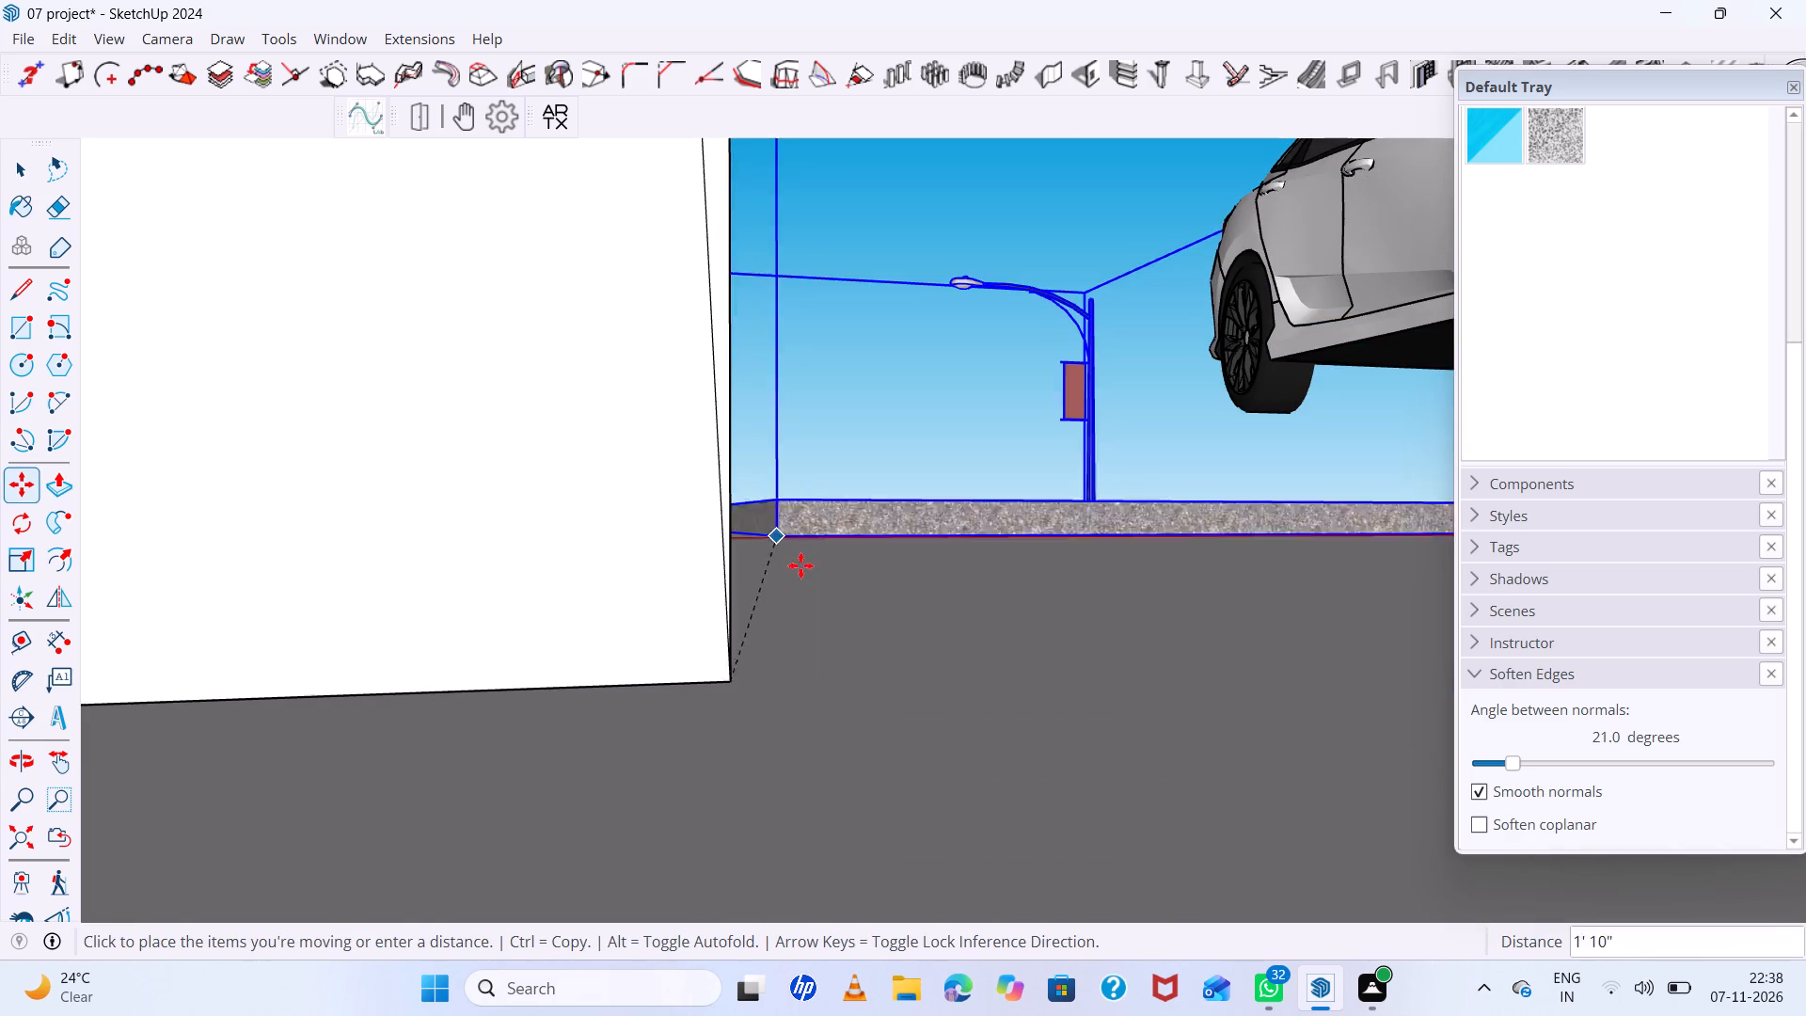
scroll(800, 565, "down", 2)
key("Up")
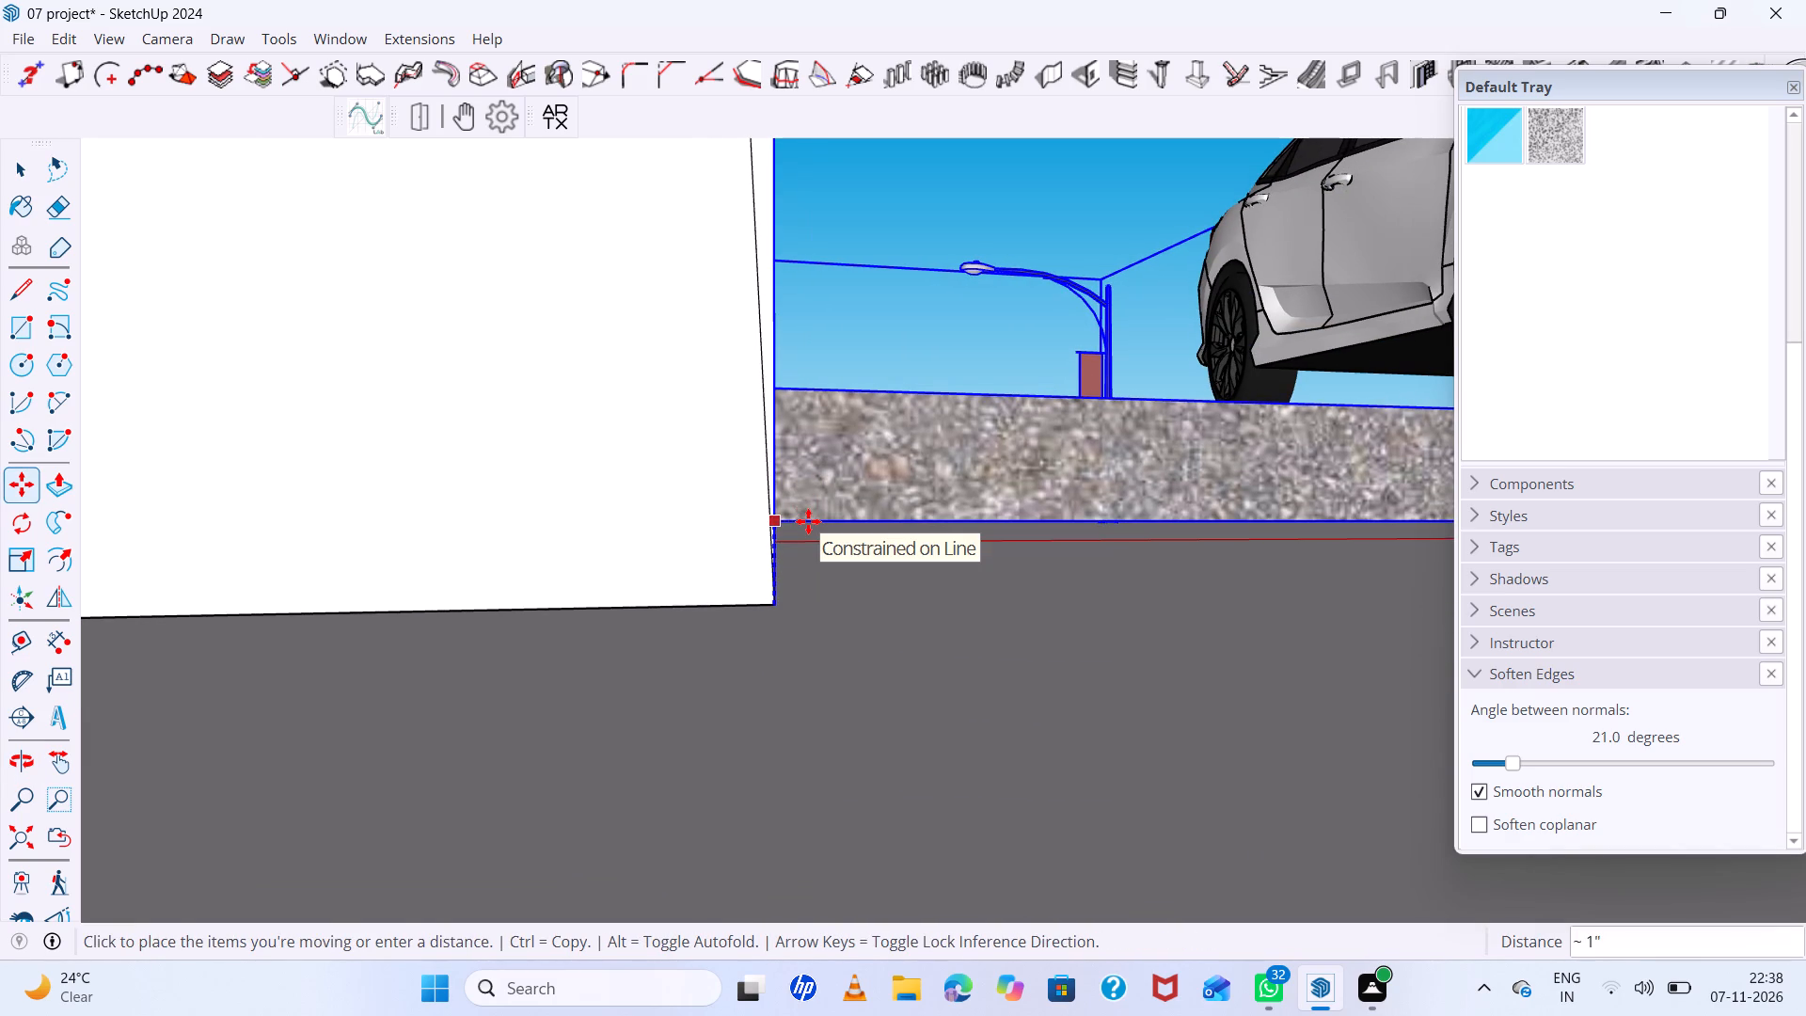
type(".5")
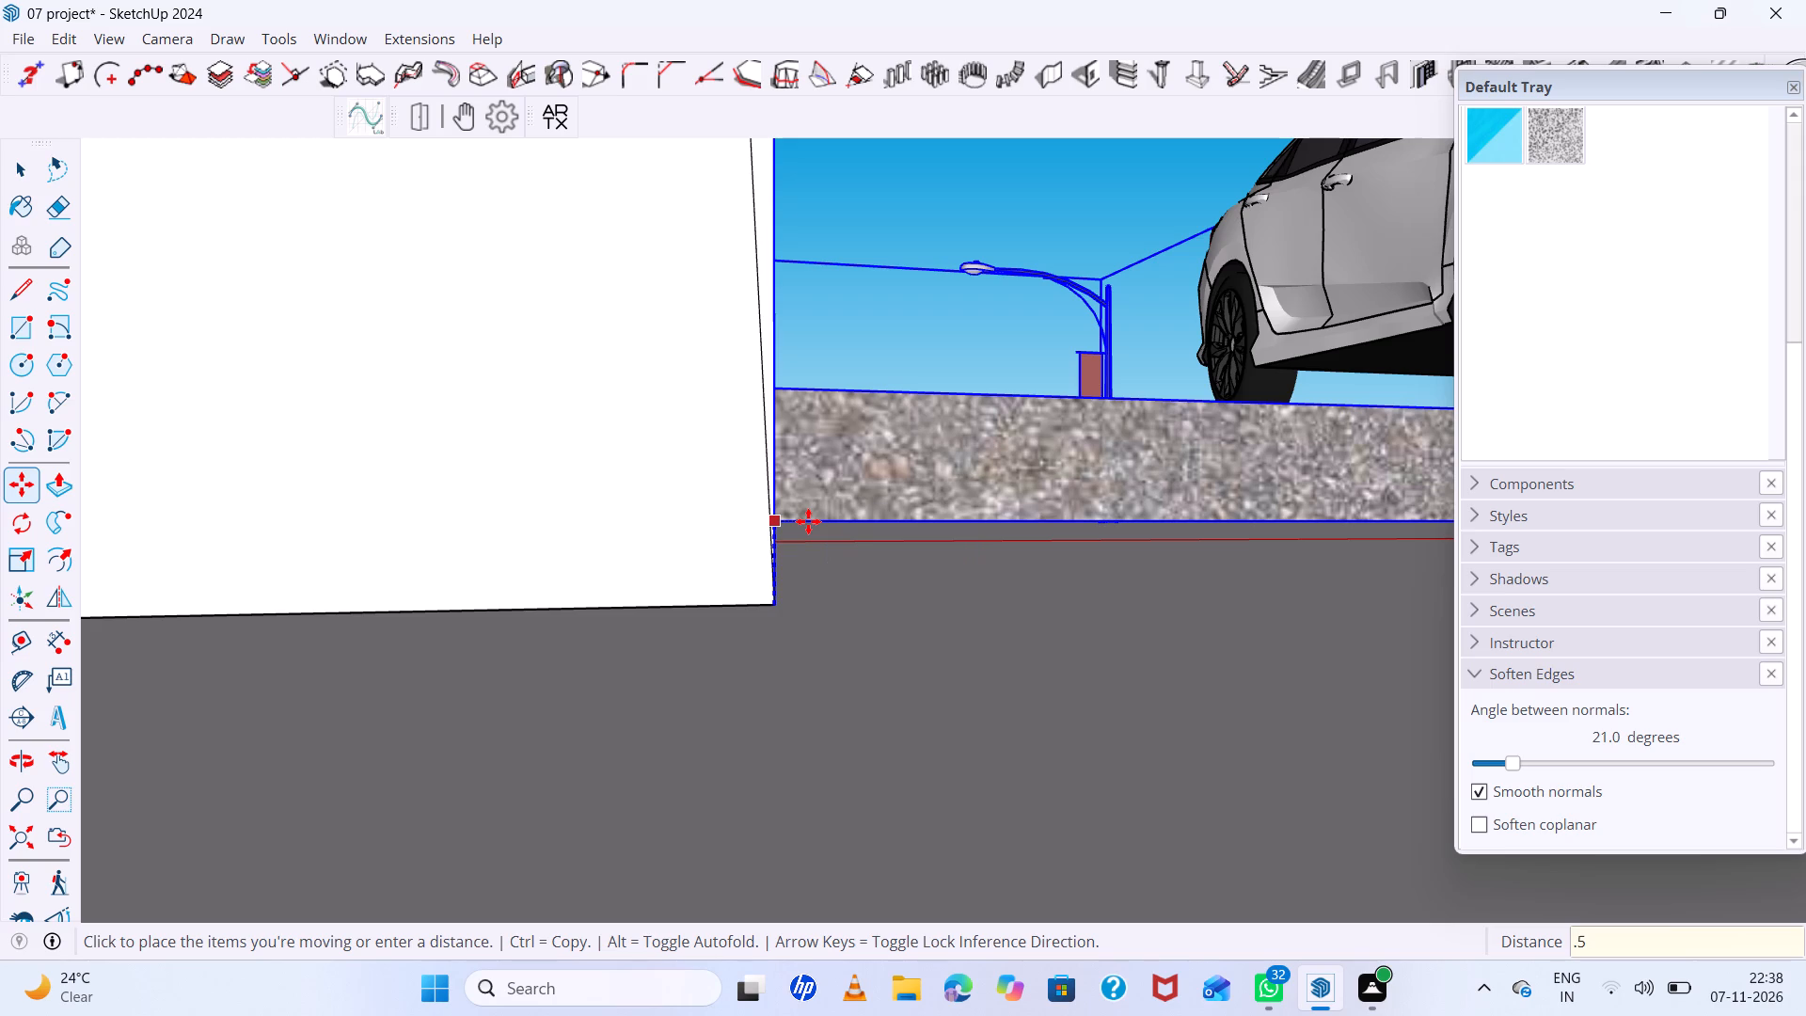
key("Return")
Move the car under the arch sideways so it is centred over the road's yellow lines.
scroll(800, 594, "down", 7)
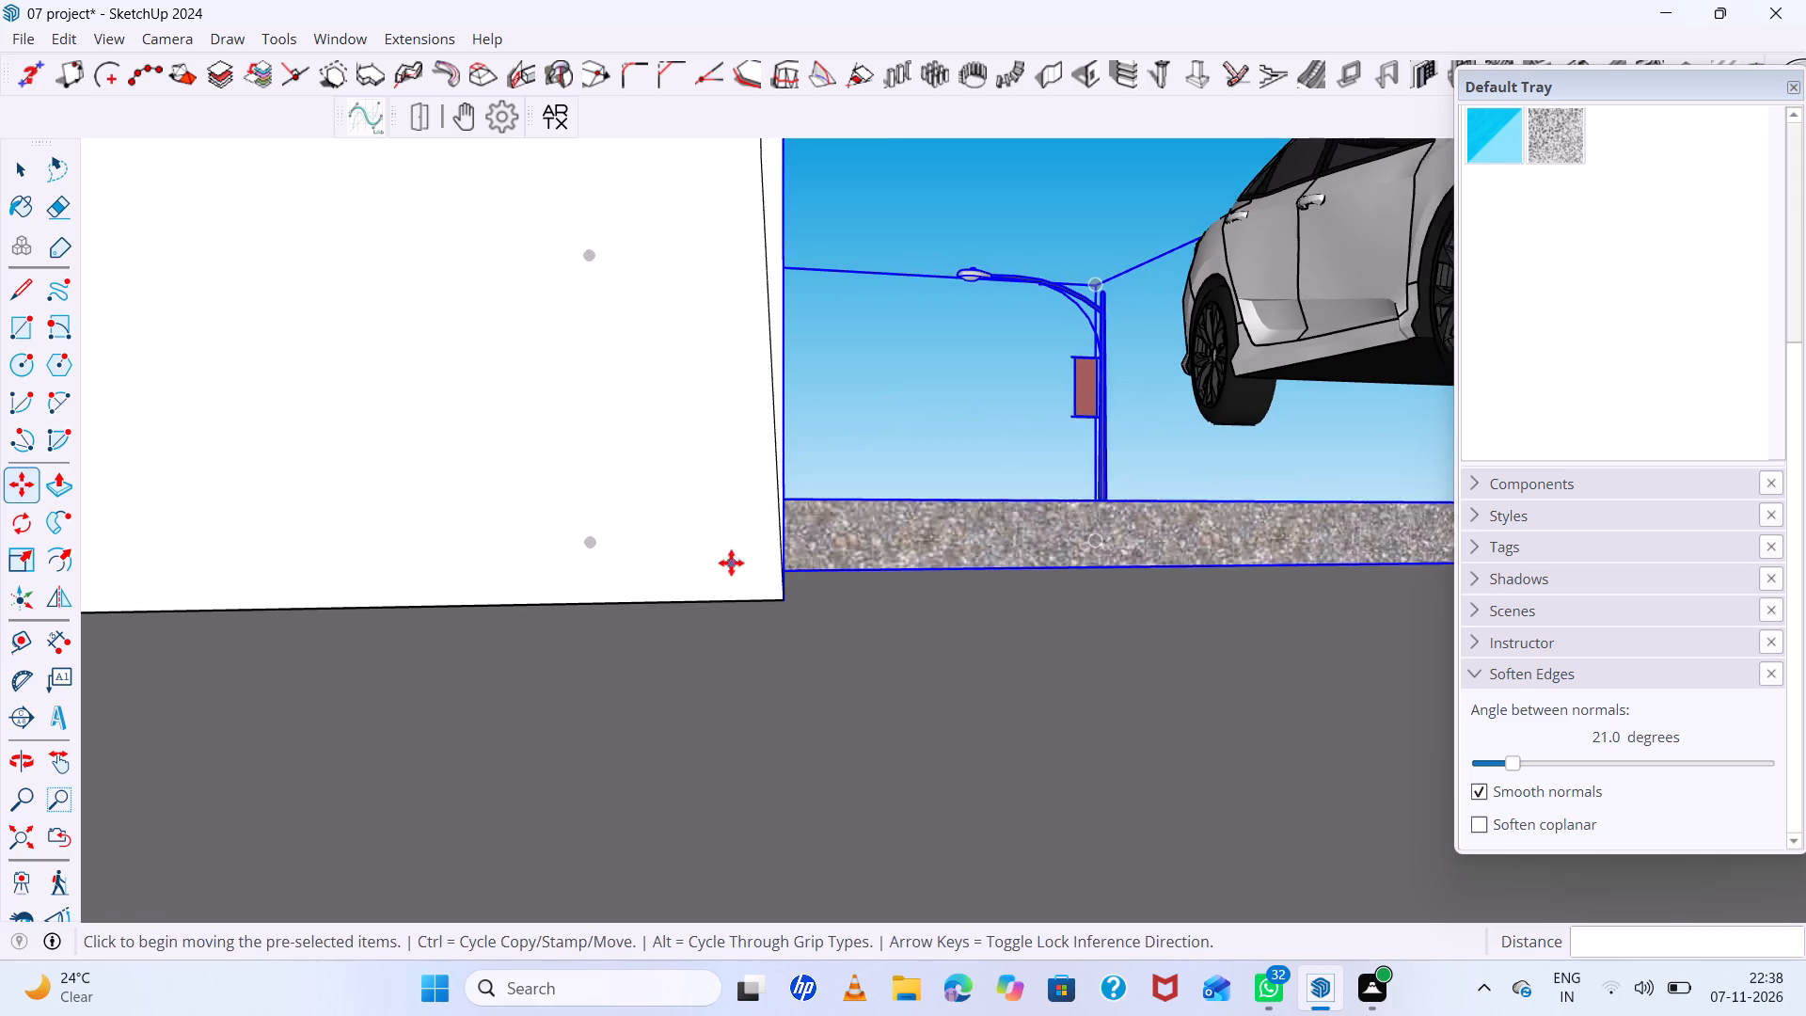
scroll(731, 563, "down", 12)
middle_click_drag(794, 591, 683, 851)
scroll(789, 681, "down", 17)
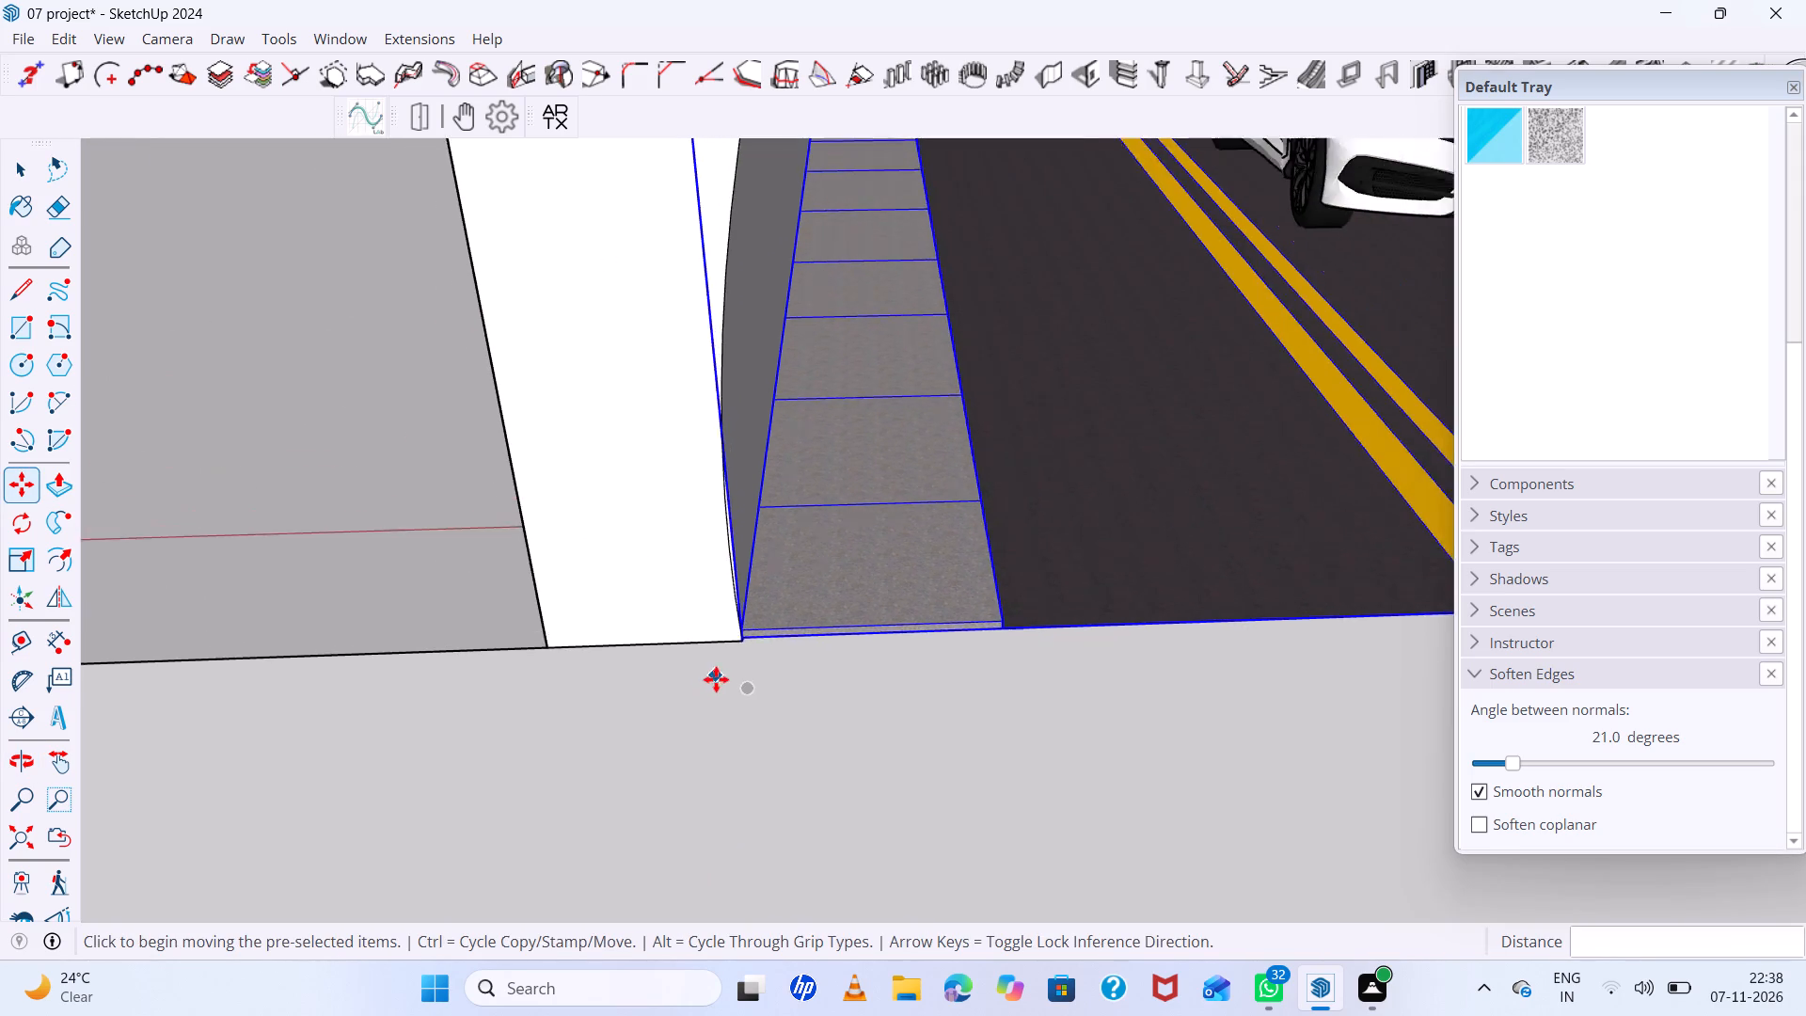
scroll(716, 679, "down", 20)
scroll(716, 679, "down", 5)
key("space")
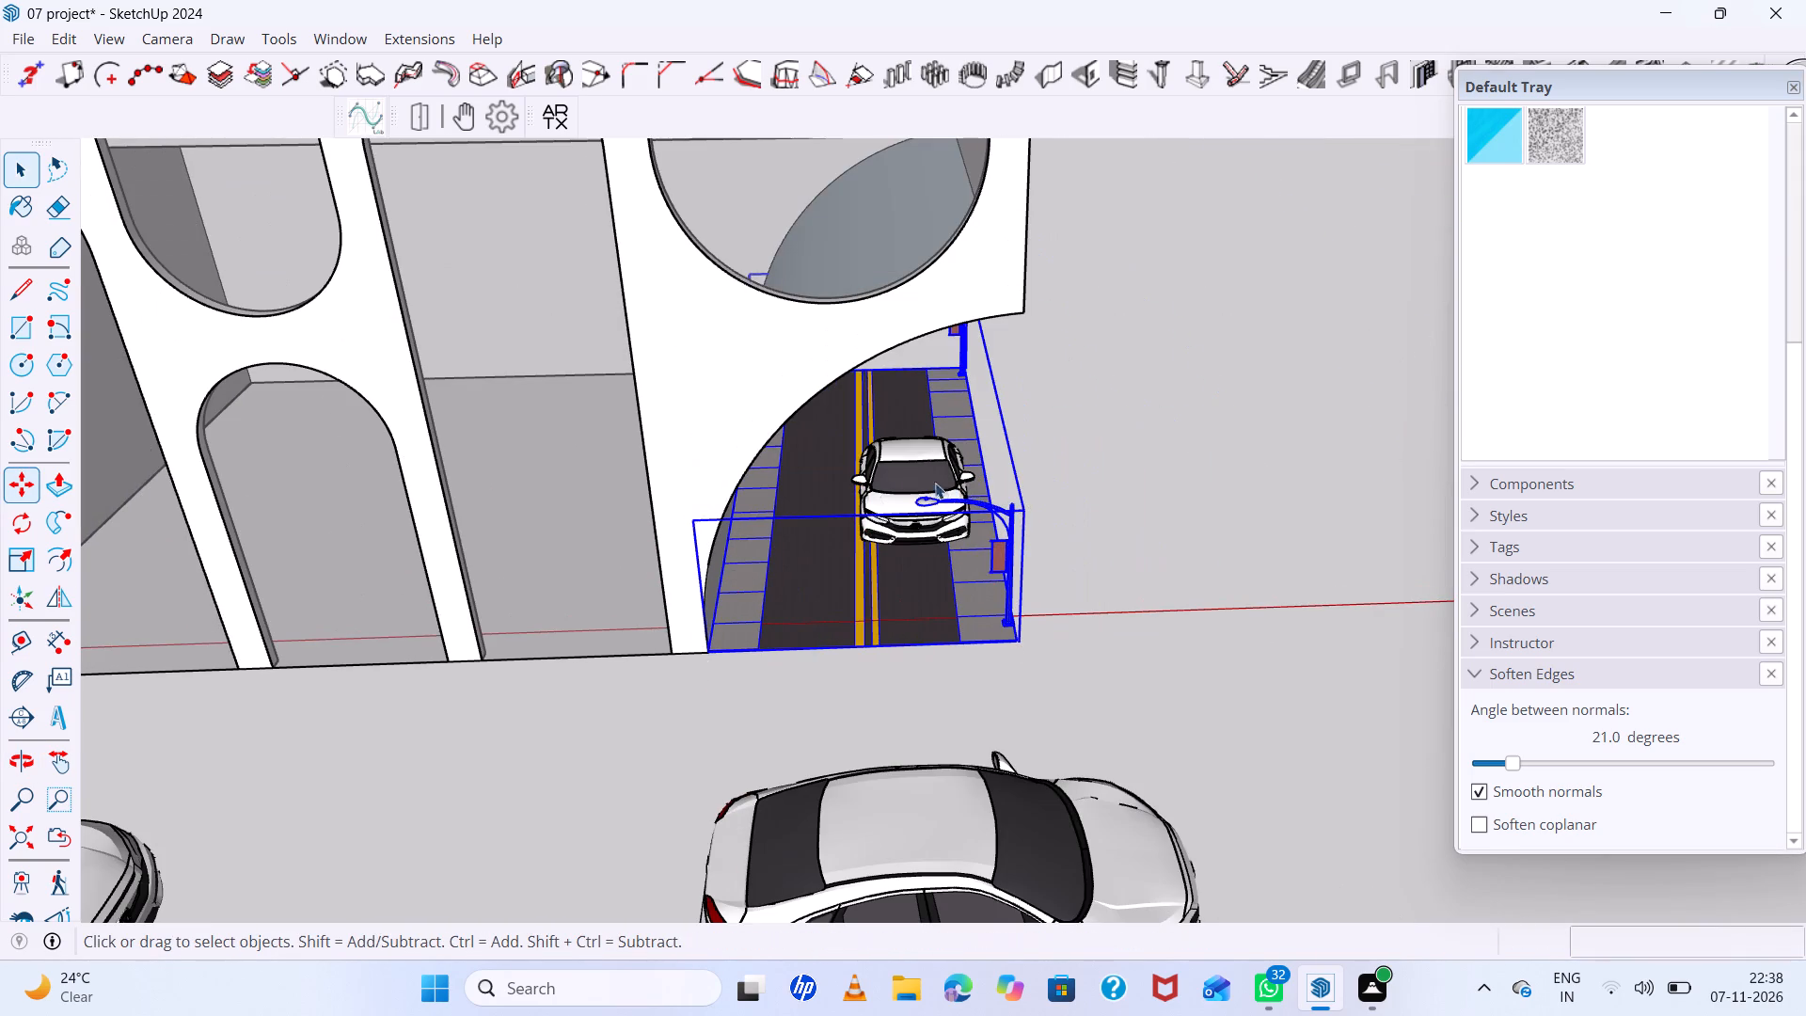
left_click(911, 478)
key("m")
left_click(911, 477)
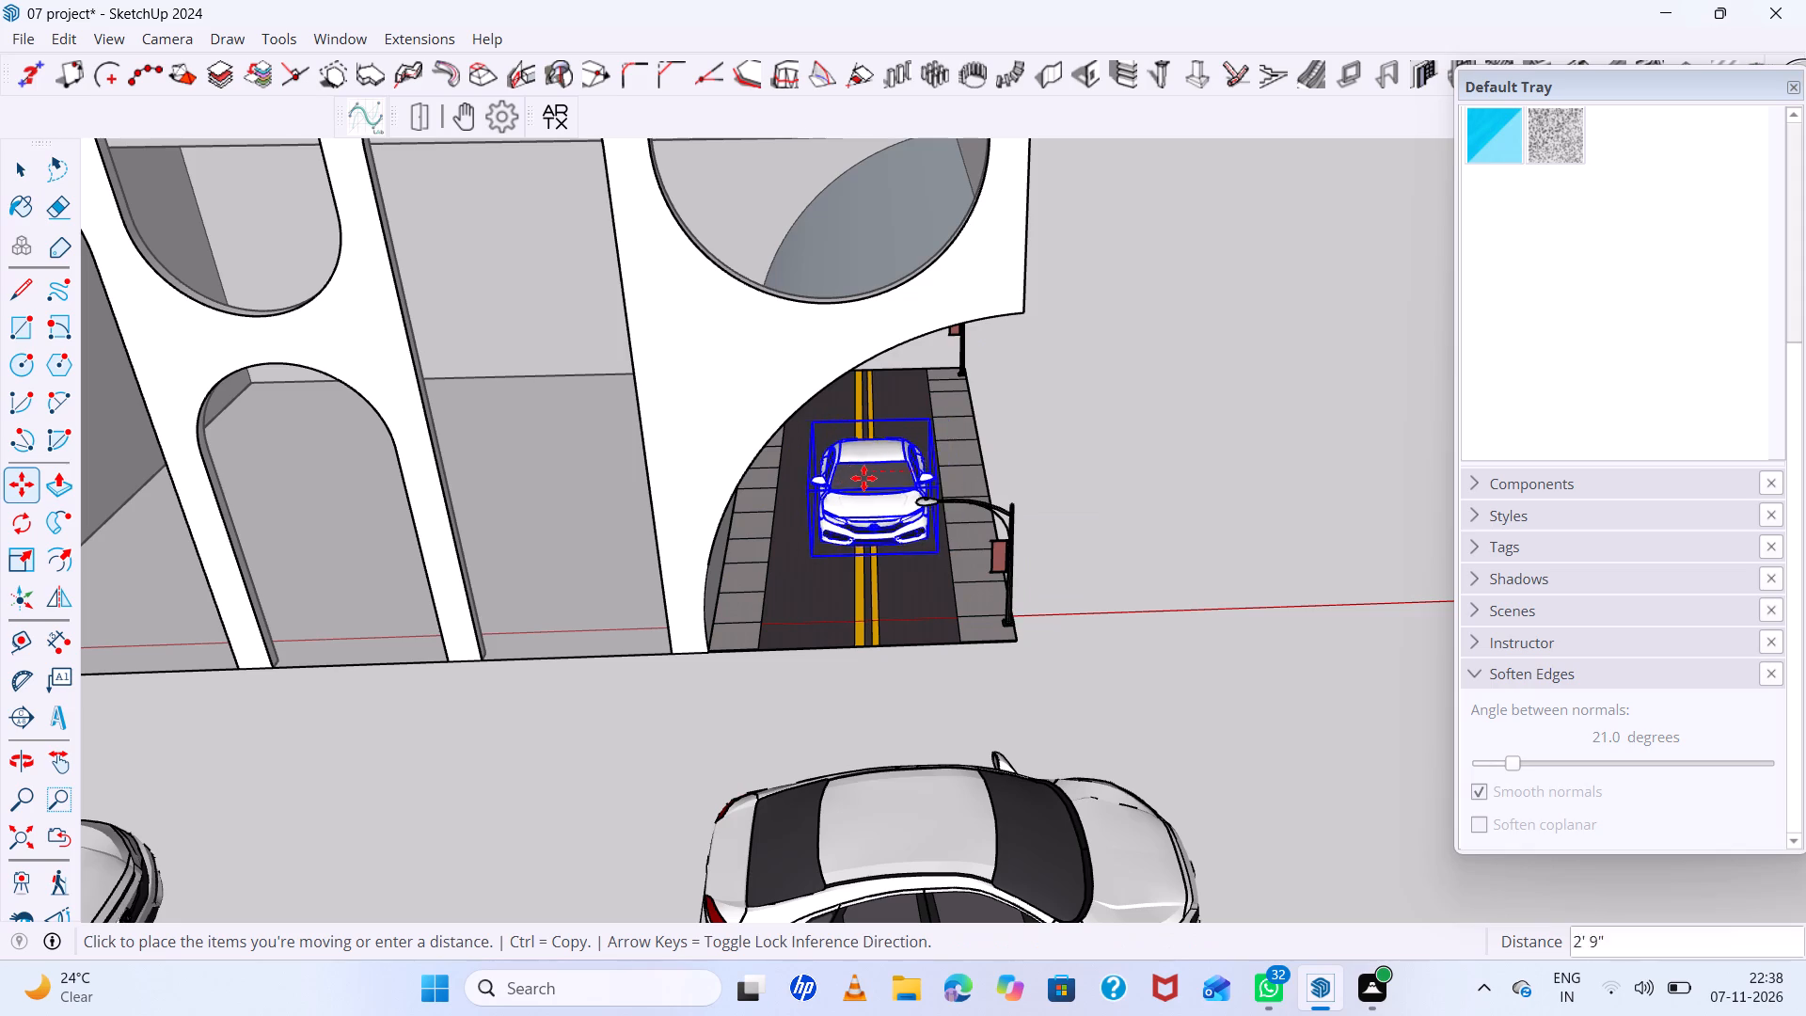
left_click(854, 481)
scroll(908, 537, "down", 11)
middle_click_drag(1051, 515, 1095, 328)
key("space")
left_click(1089, 490)
Delete the parked car standing on the ground in front of the arch and road.
scroll(921, 648, "down", 9)
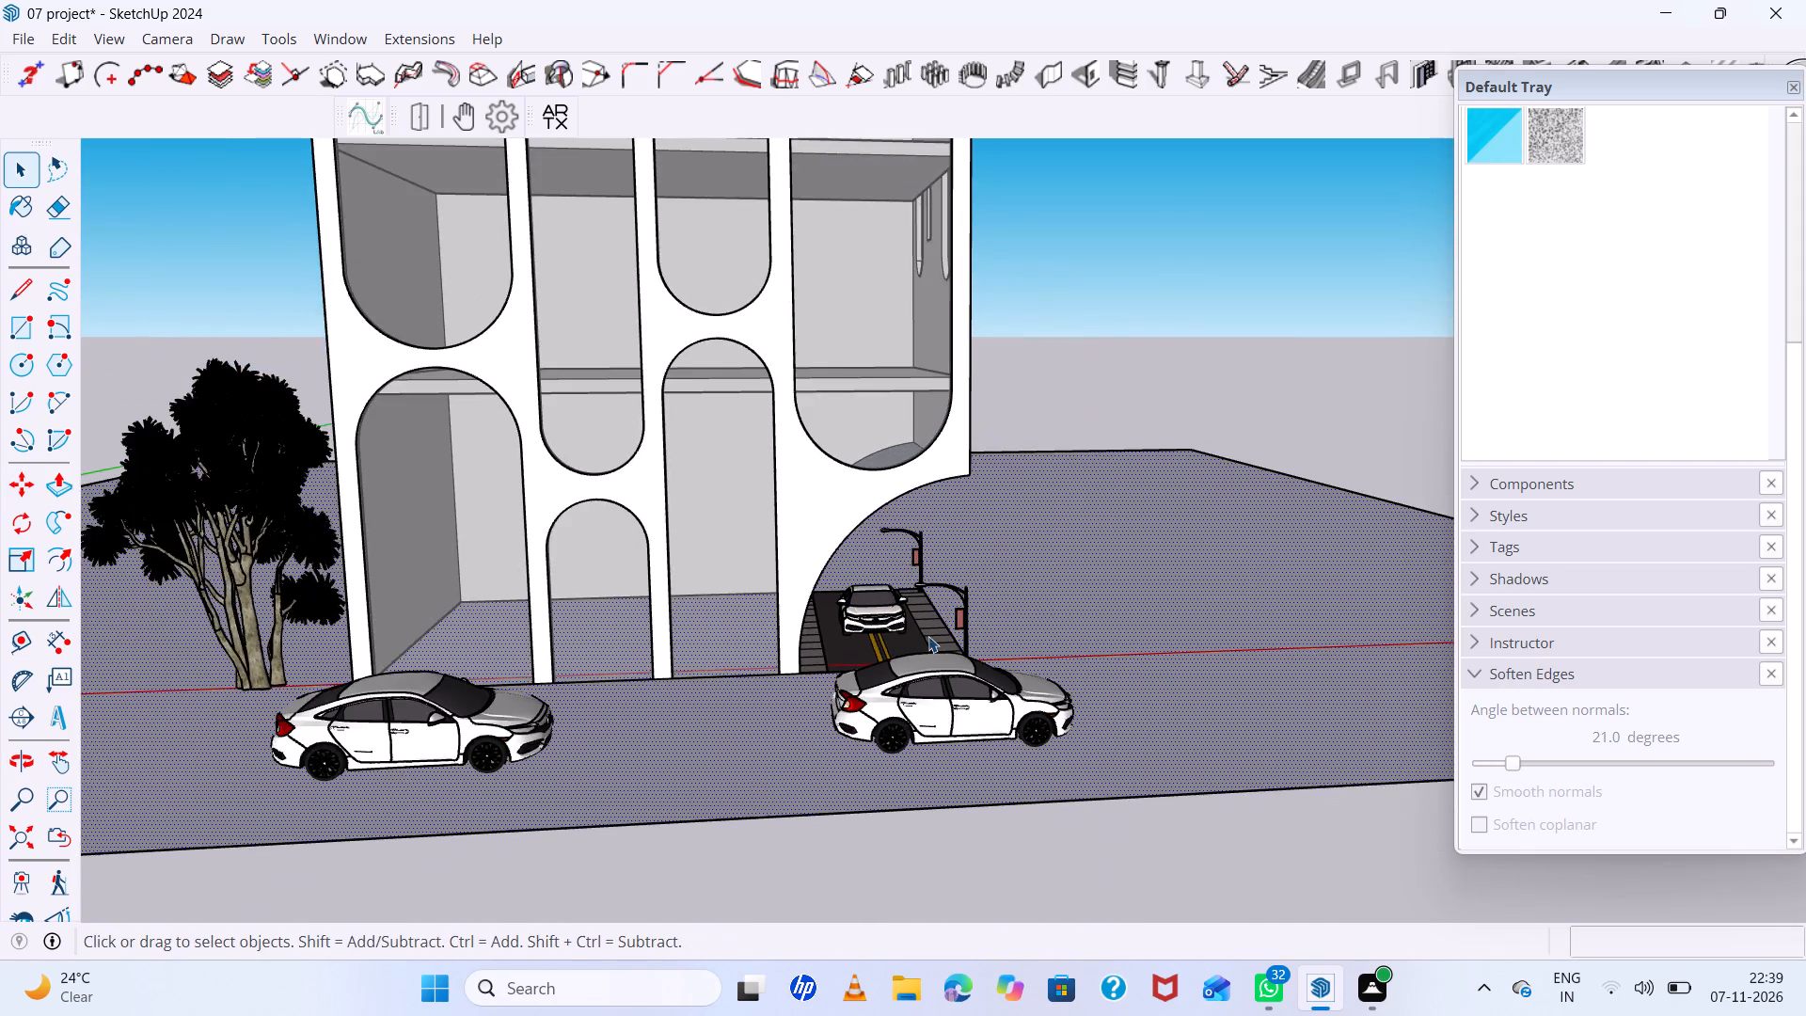
scroll(928, 636, "down", 3)
middle_click_drag(1053, 668, 967, 627)
scroll(826, 667, "down", 4)
left_click(881, 681)
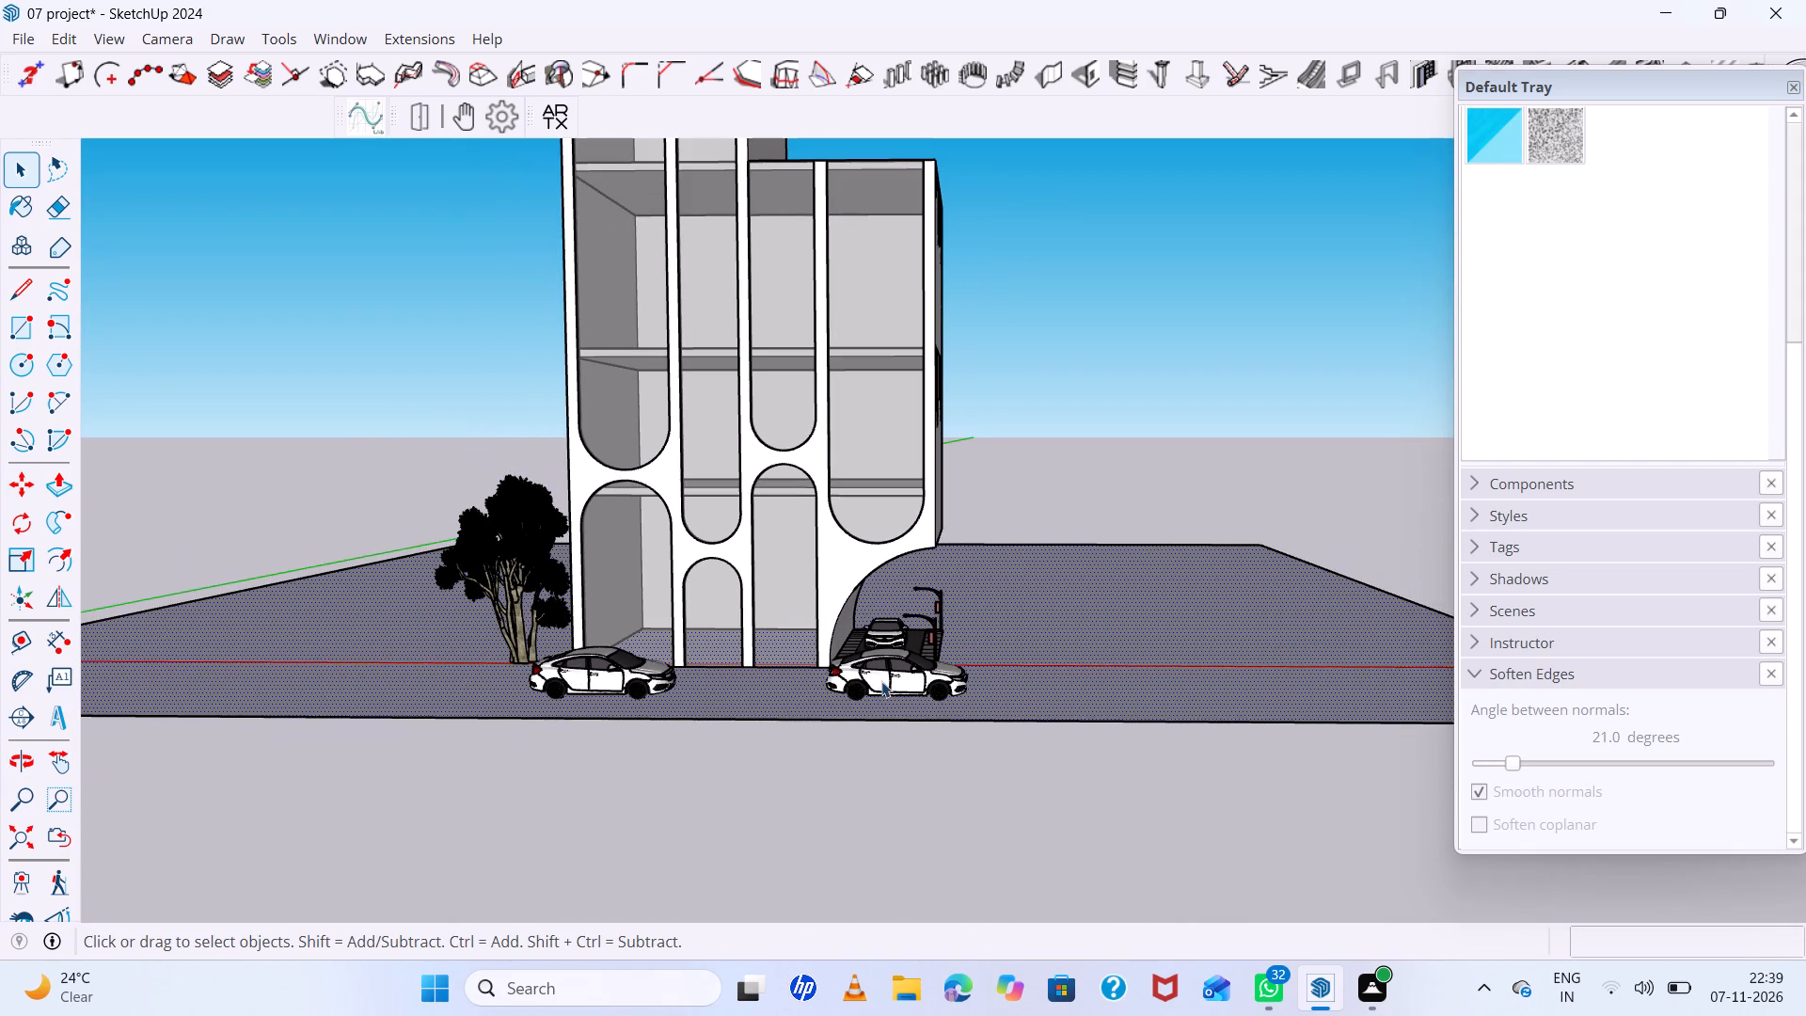
key("Delete")
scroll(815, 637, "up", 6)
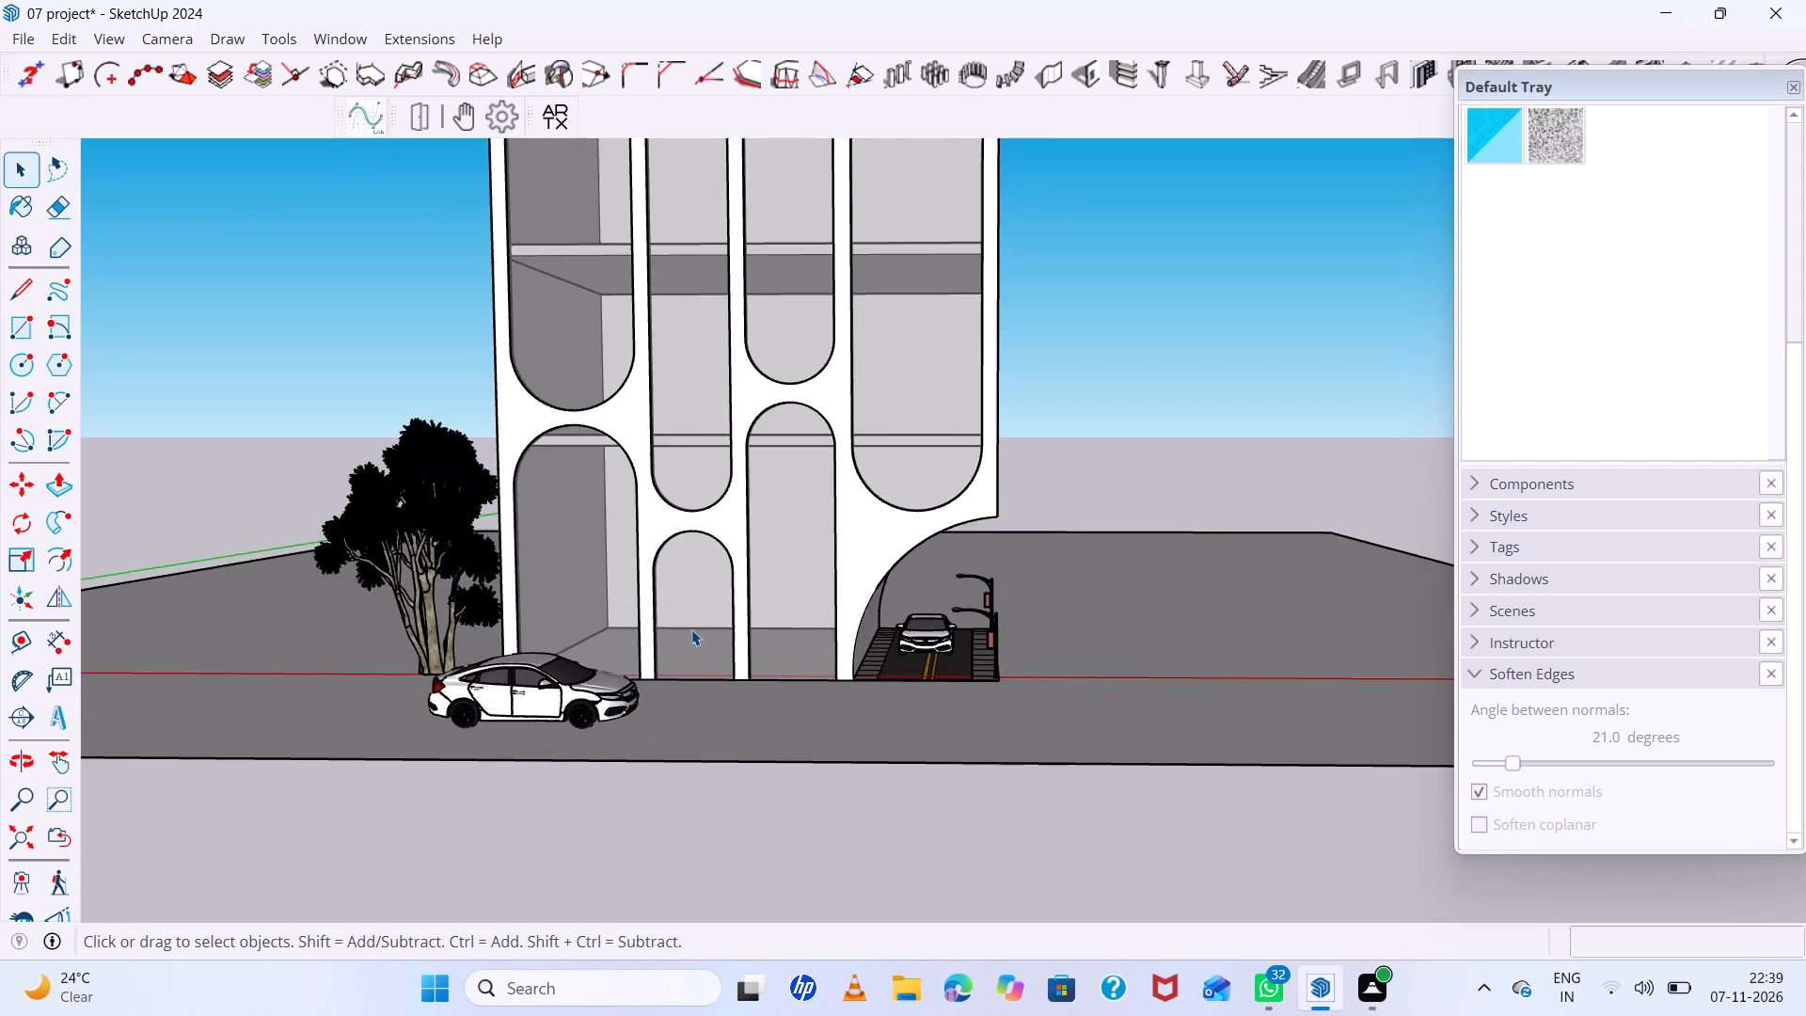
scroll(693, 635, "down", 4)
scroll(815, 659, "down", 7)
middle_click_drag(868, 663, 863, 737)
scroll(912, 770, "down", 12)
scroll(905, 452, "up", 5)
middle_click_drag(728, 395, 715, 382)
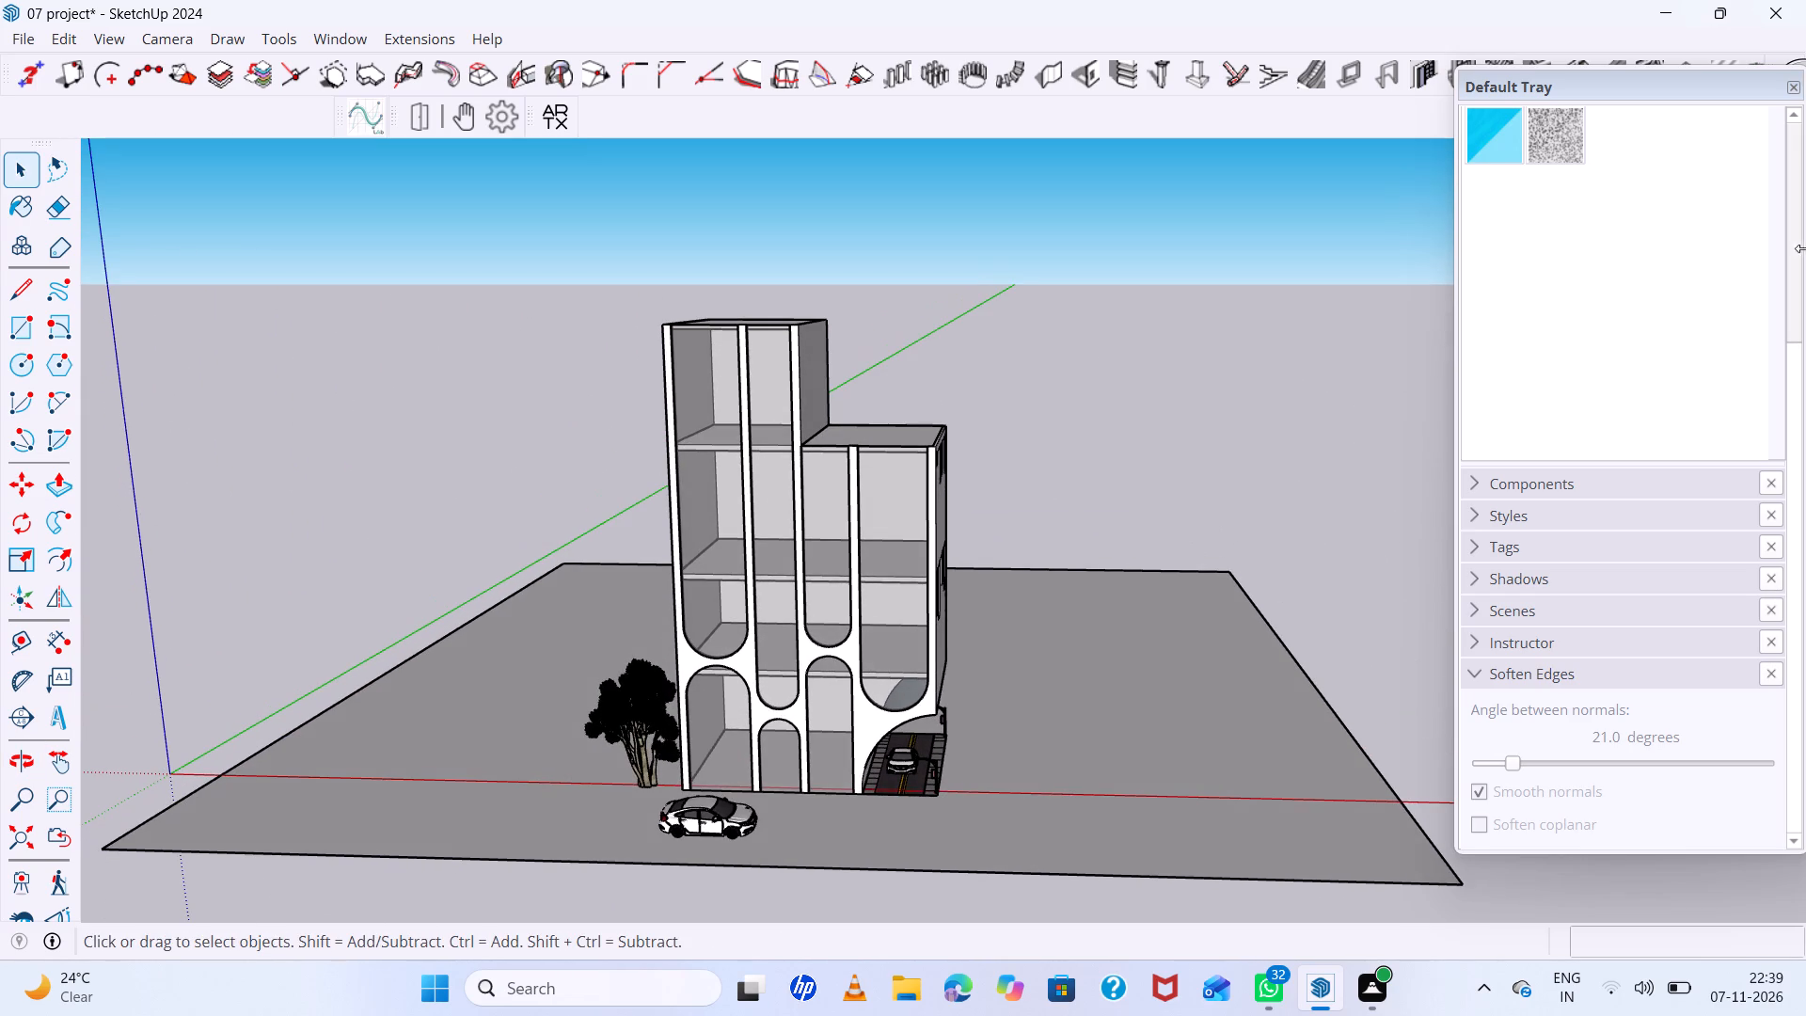
Create a new translucent gray material with RGB values 146, 143, 143, based on Translucent Glass Gray.
scroll(1631, 216, "up", 13)
scroll(1766, 164, "up", 3)
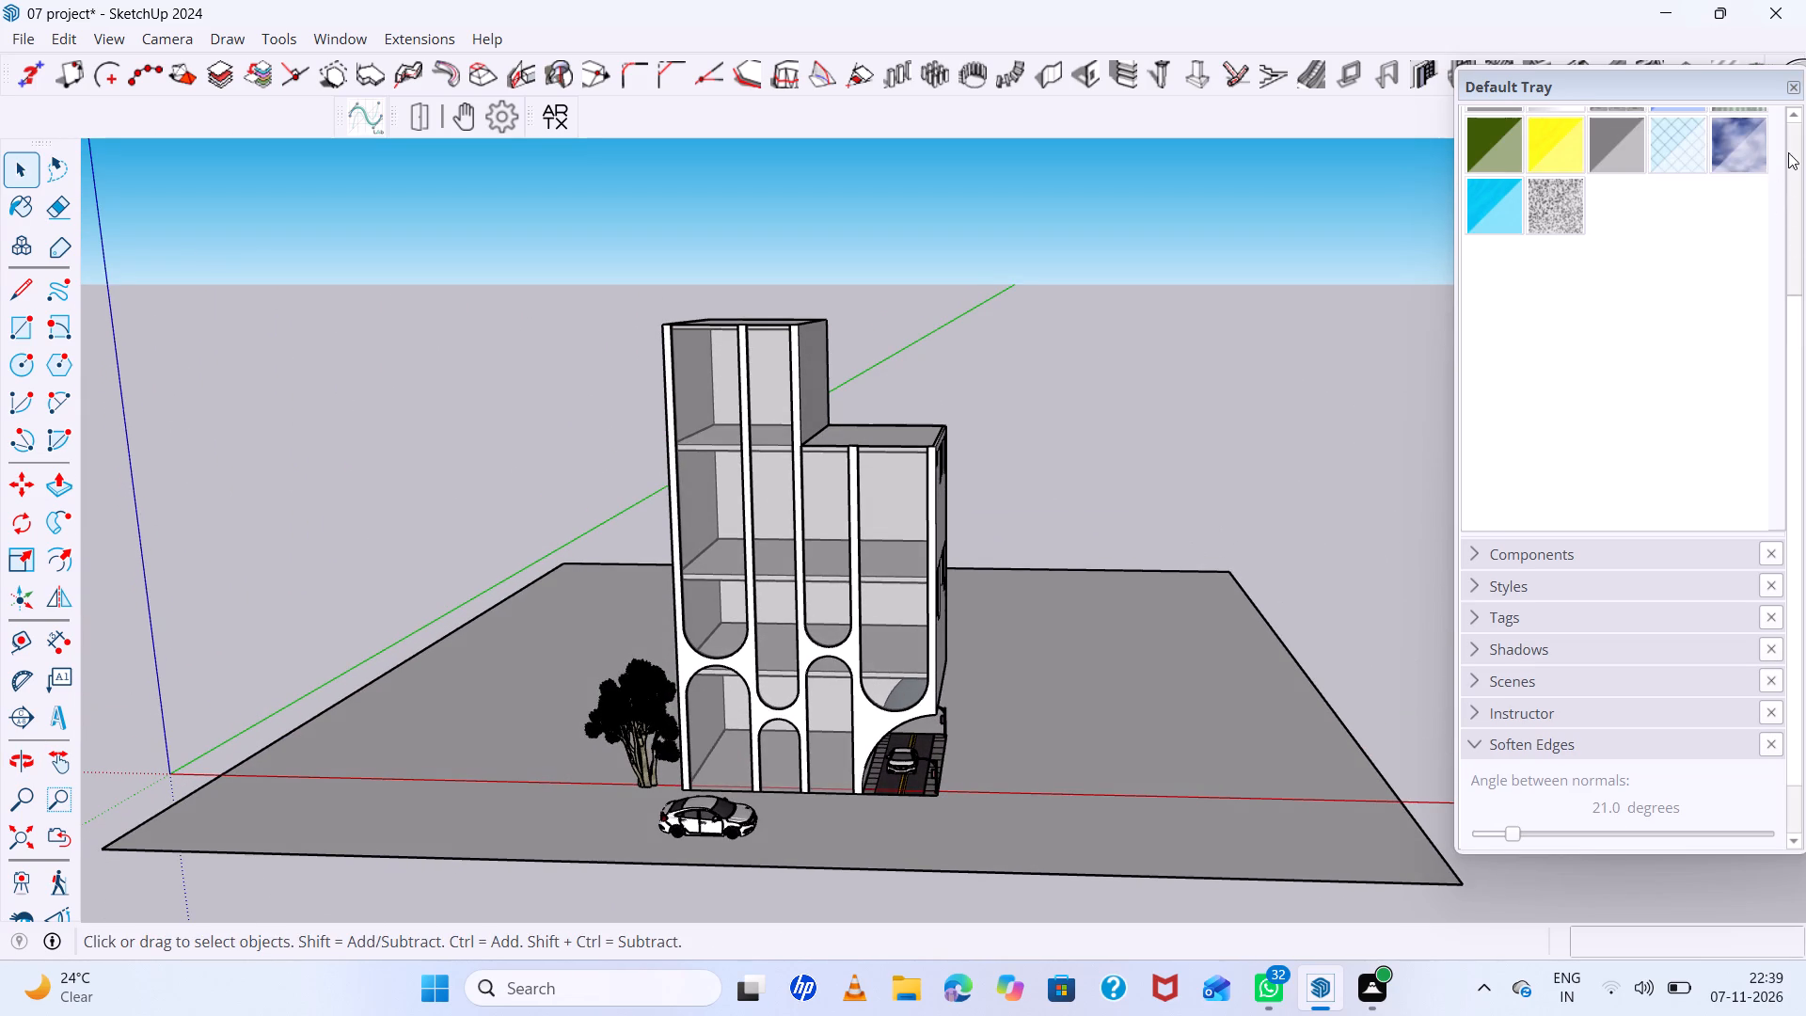
triple_click(1796, 119)
triple_click(1796, 119)
double_click(1796, 119)
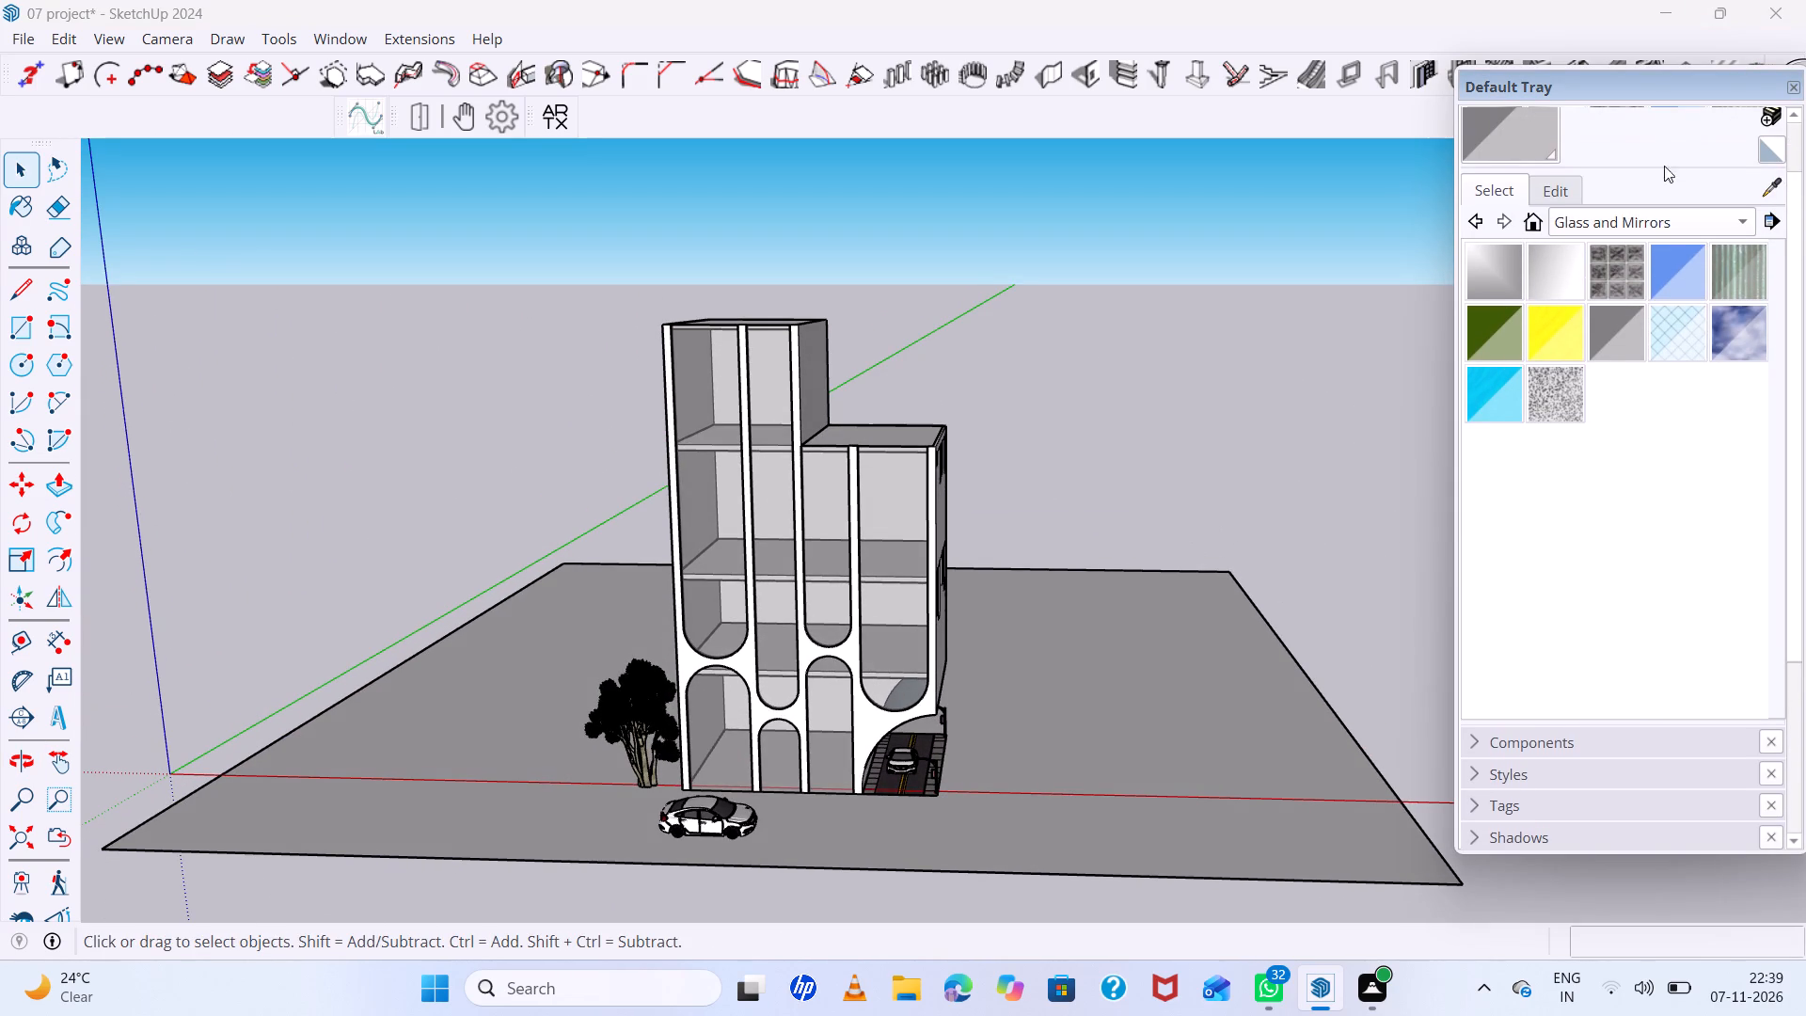
left_click(1535, 220)
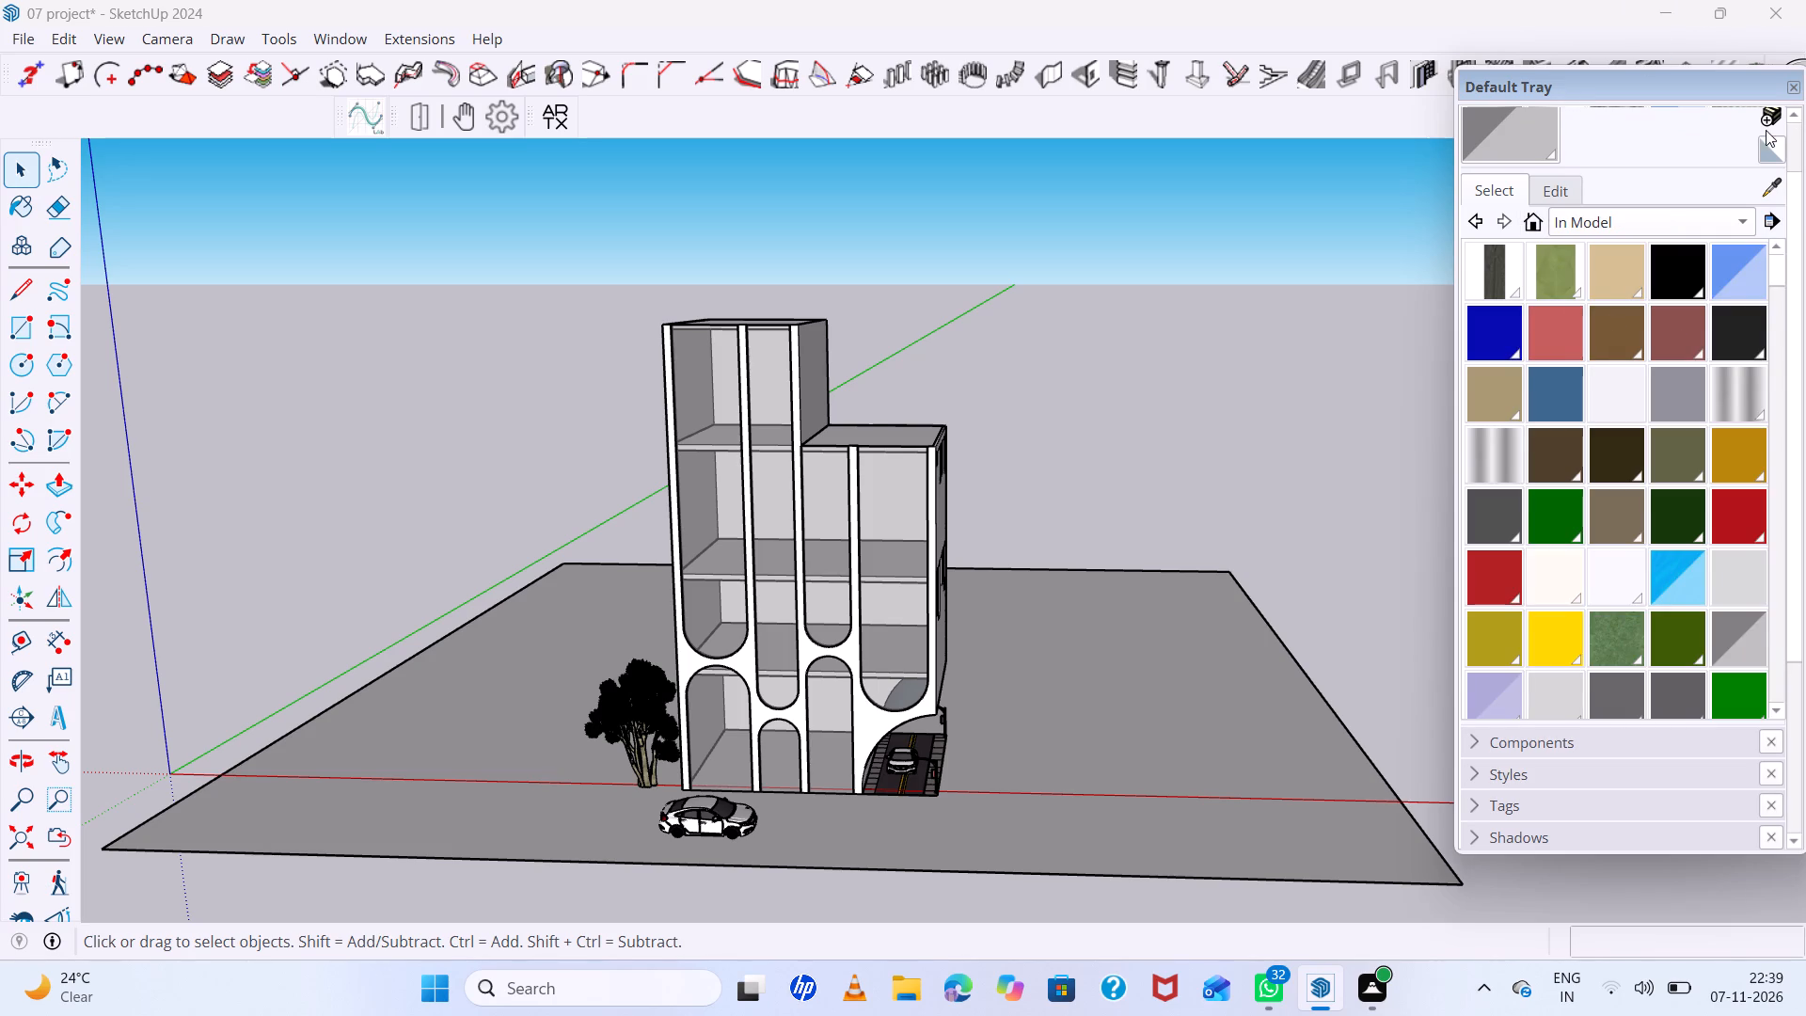
scroll(1776, 156, "up", 4)
left_click(1773, 188)
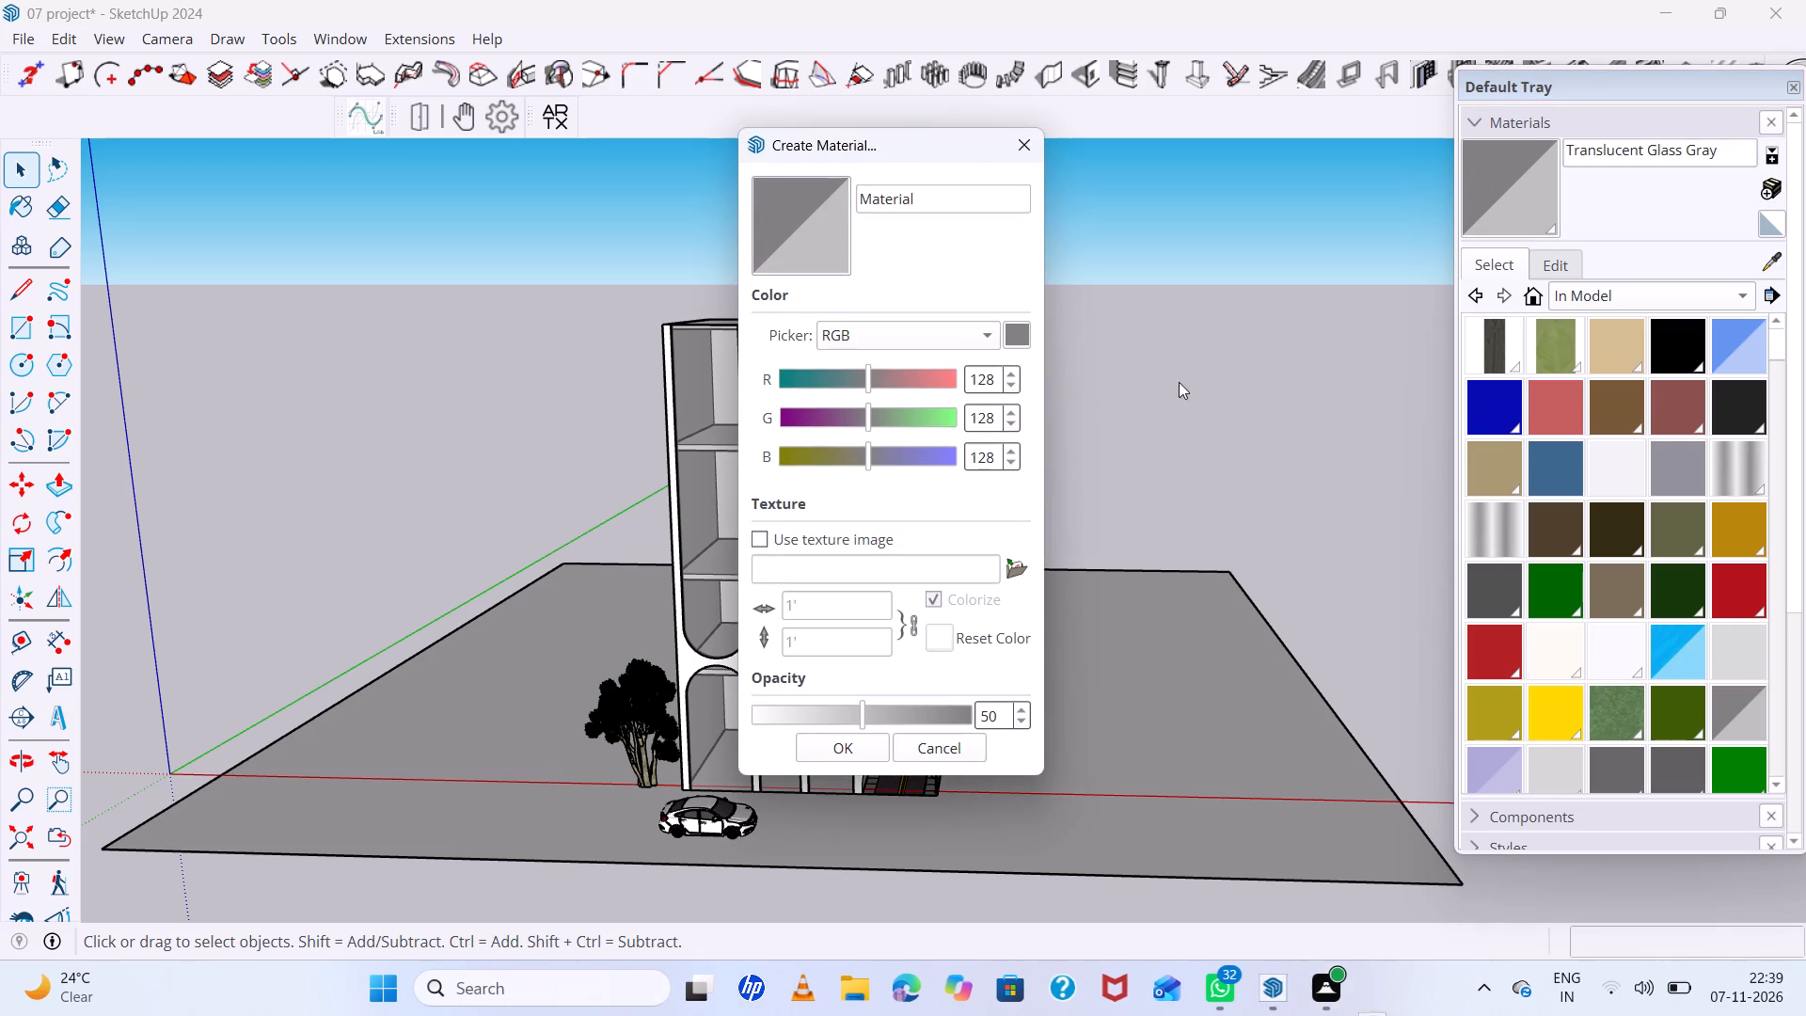
scroll(882, 437, "up", 6)
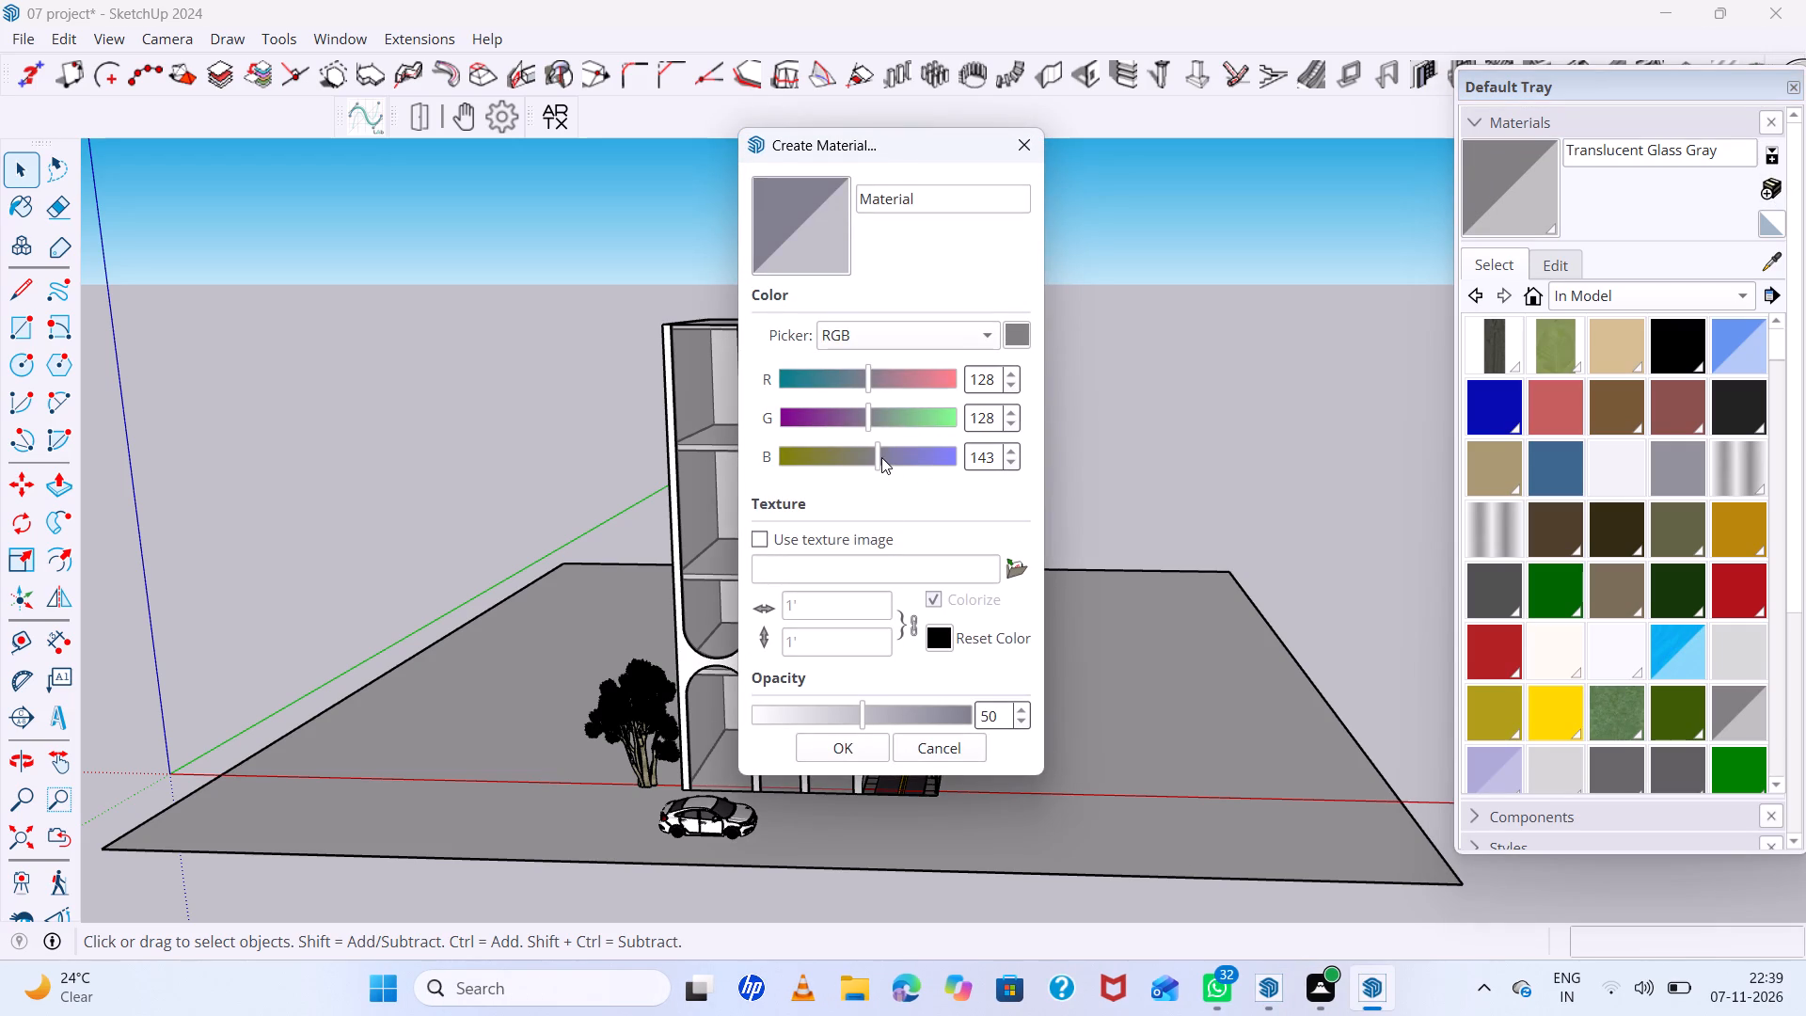
scroll(868, 427, "up", 11)
left_click(848, 756)
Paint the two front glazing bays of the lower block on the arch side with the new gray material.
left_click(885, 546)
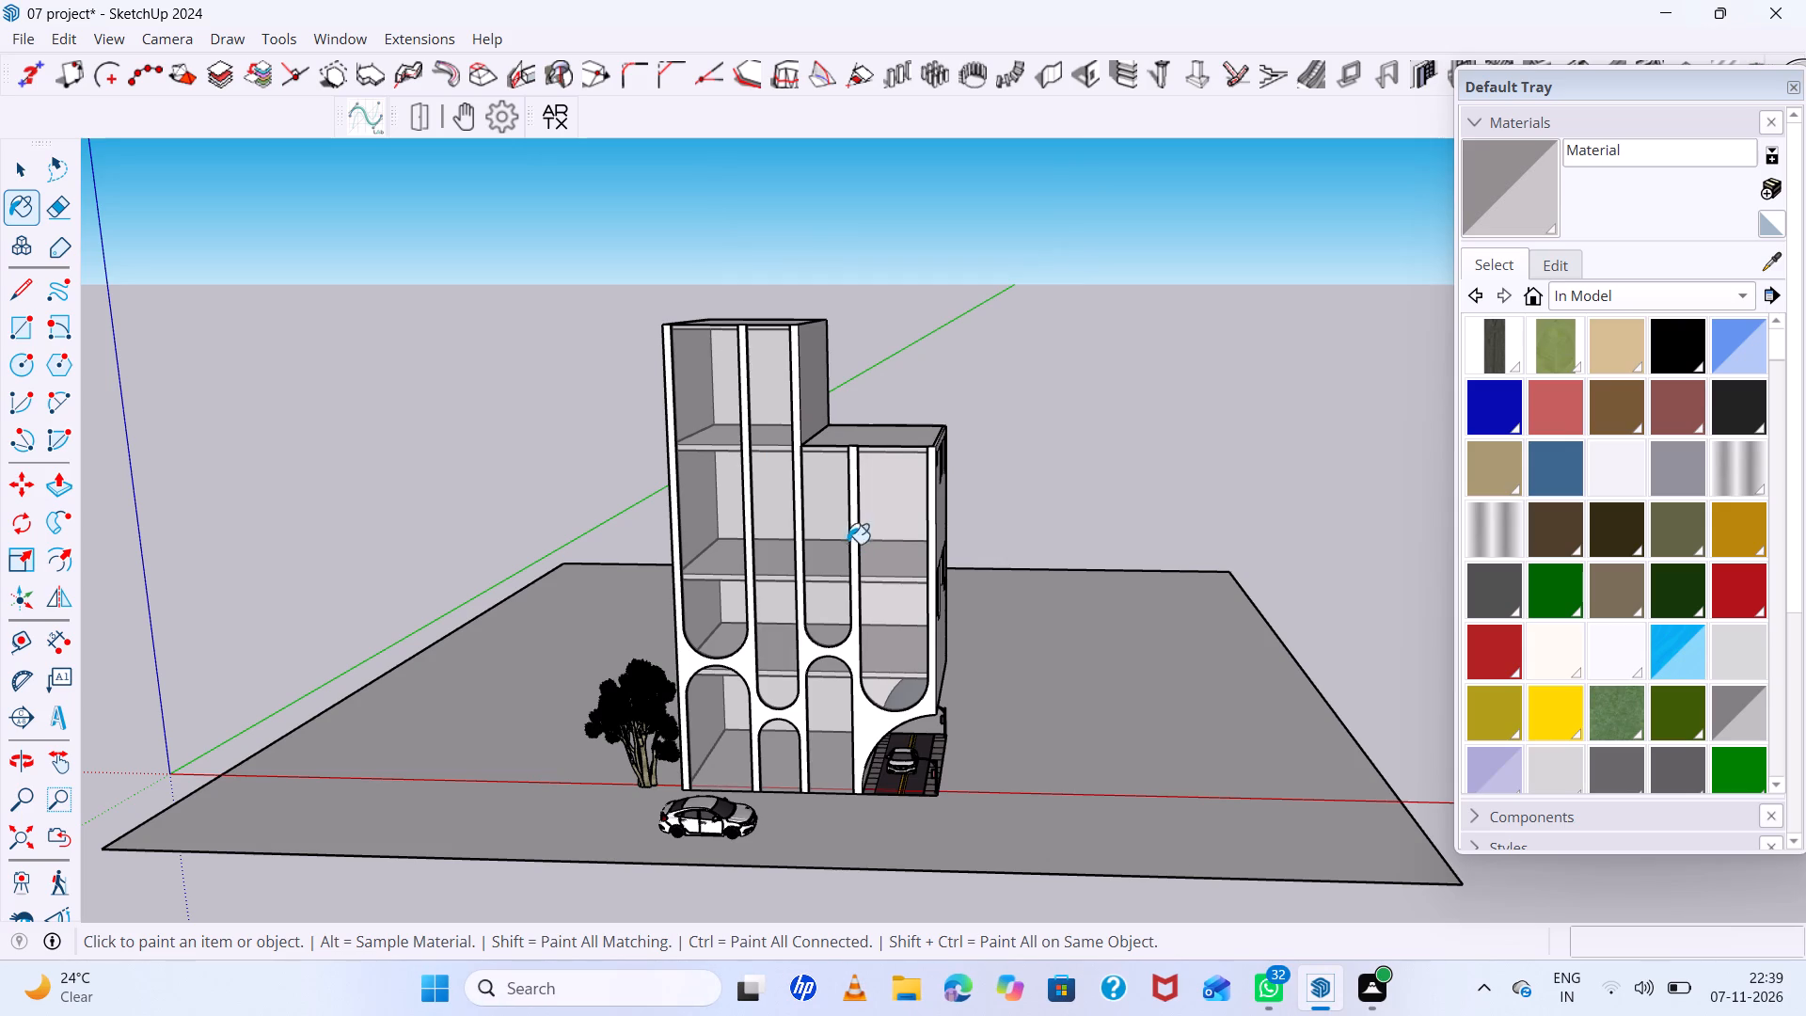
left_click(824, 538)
Start another new material based on the current gray and raise its green value to 149.
left_click(1783, 176)
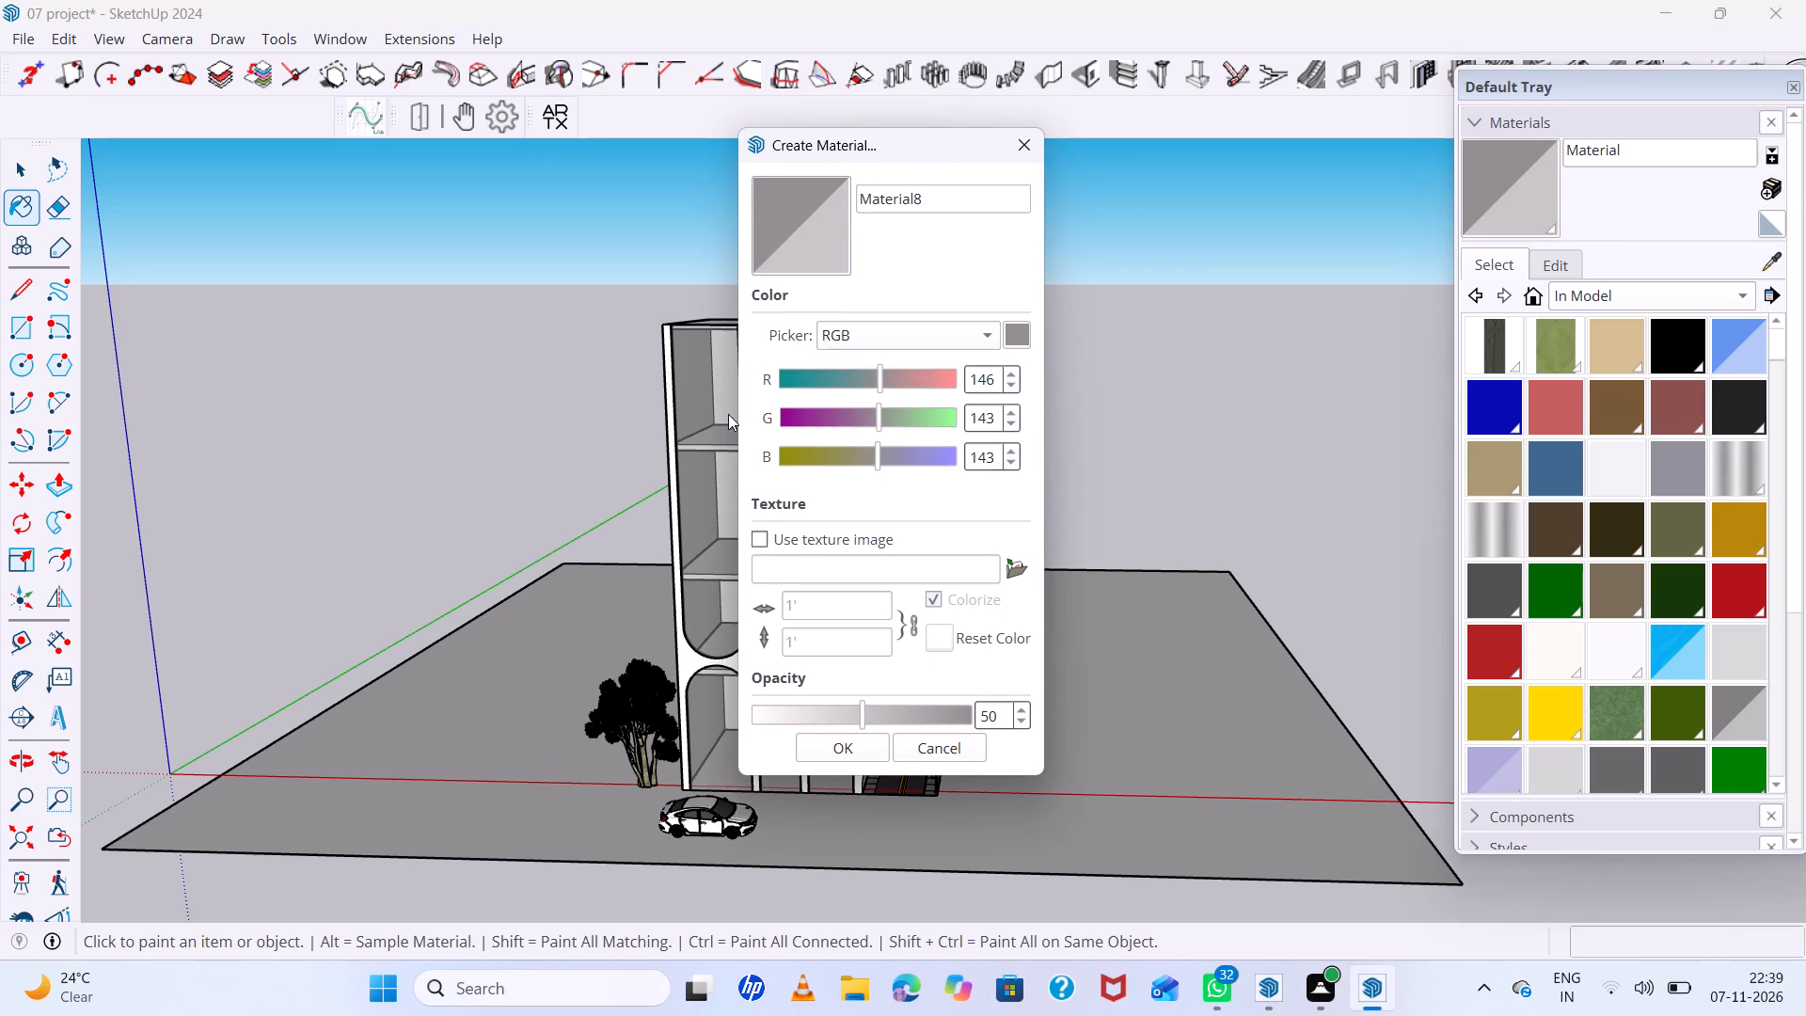
scroll(893, 407, "up", 4)
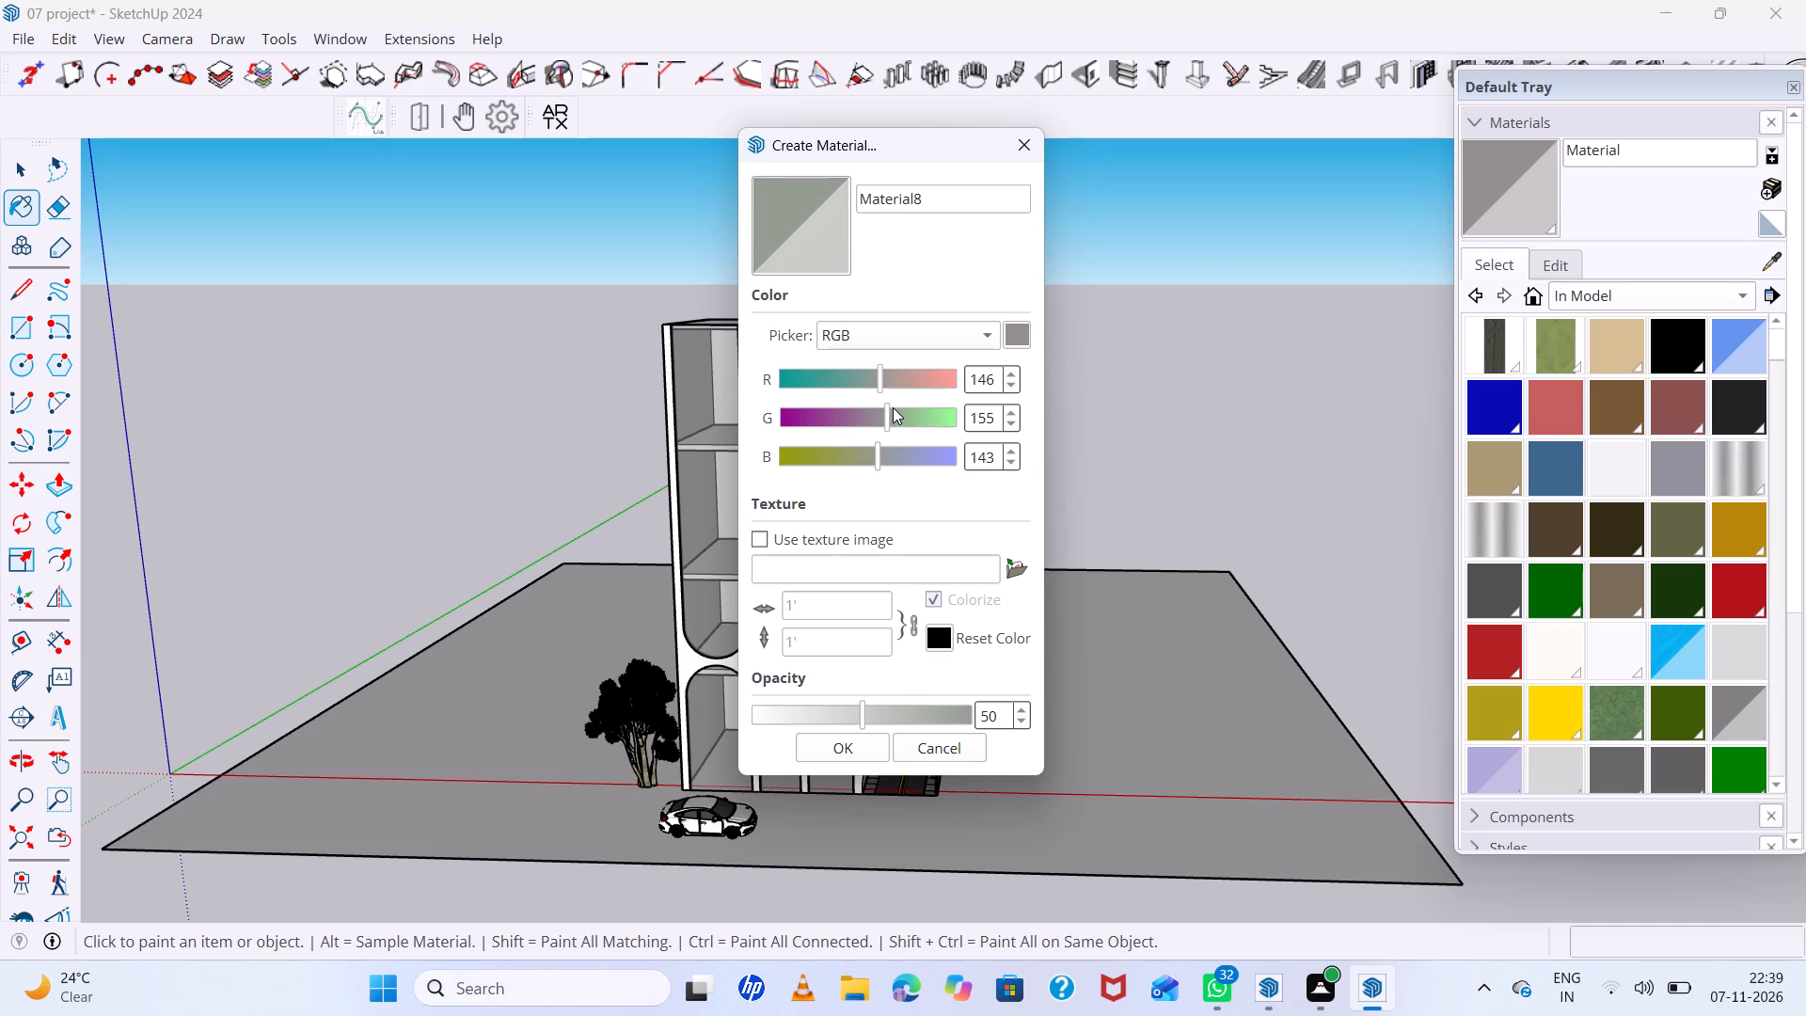
scroll(893, 407, "up", 1)
scroll(893, 407, "down", 1)
scroll(889, 422, "up", 4)
scroll(889, 422, "down", 6)
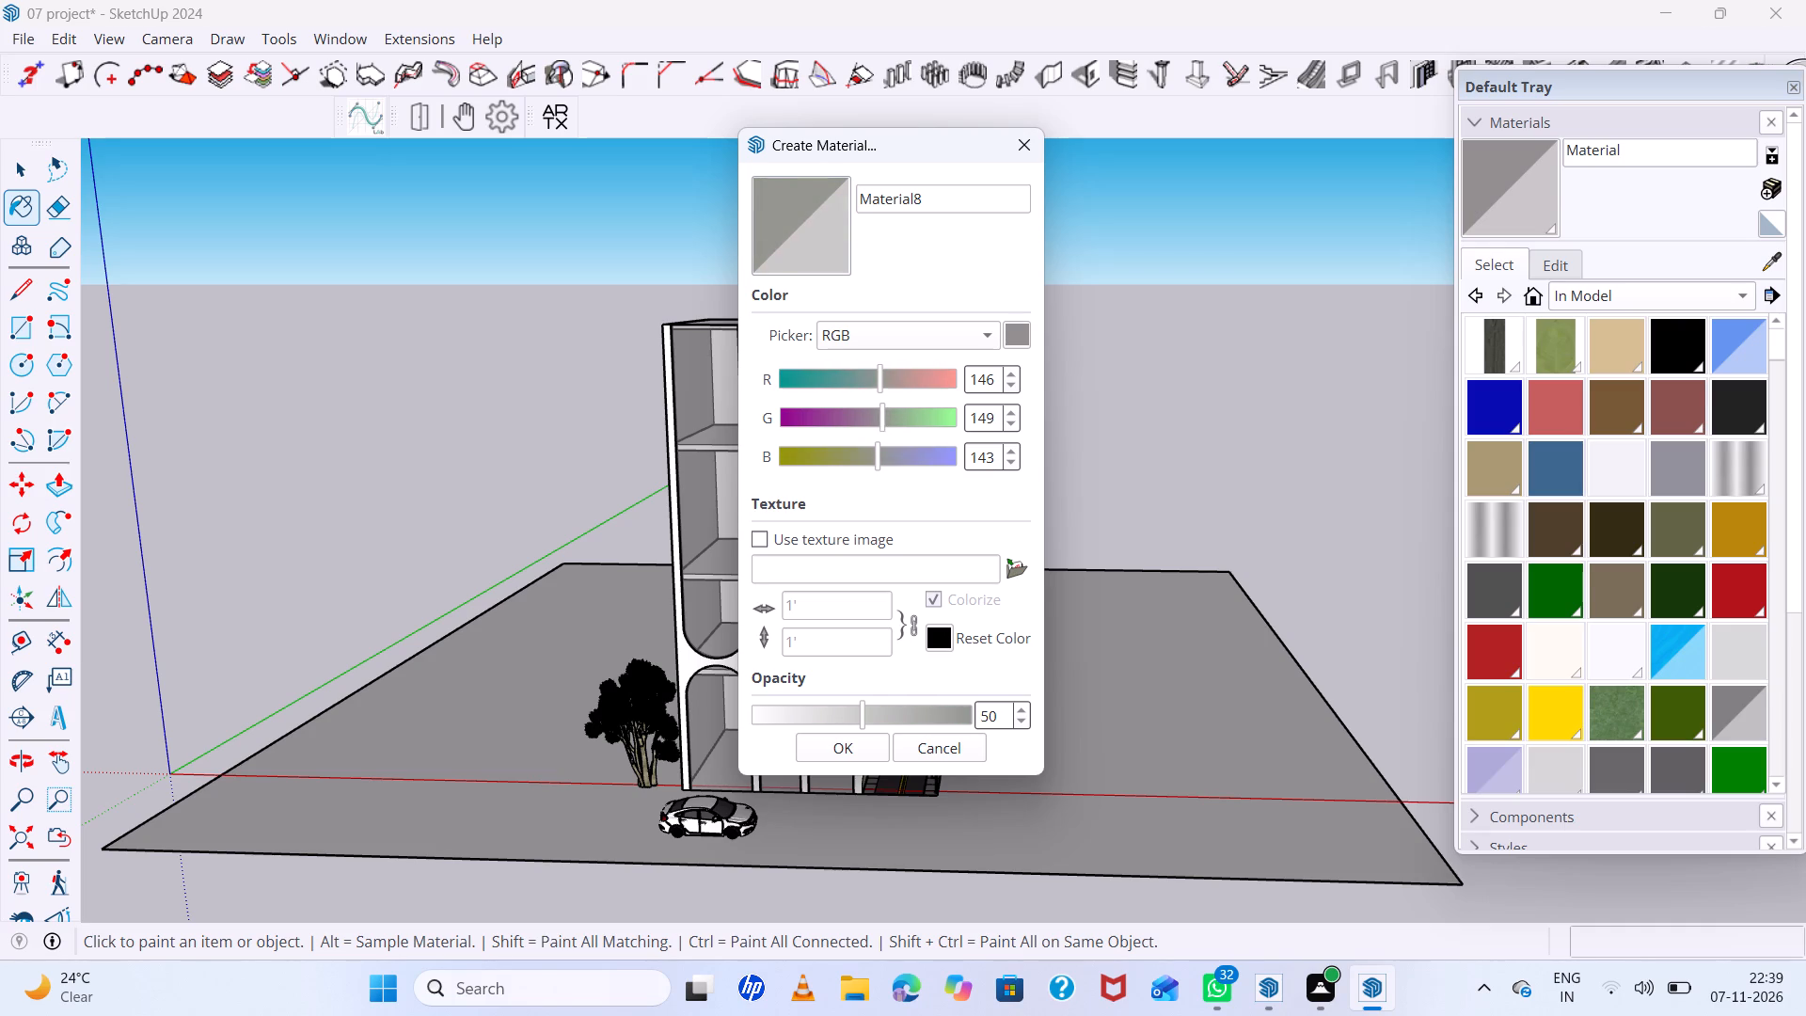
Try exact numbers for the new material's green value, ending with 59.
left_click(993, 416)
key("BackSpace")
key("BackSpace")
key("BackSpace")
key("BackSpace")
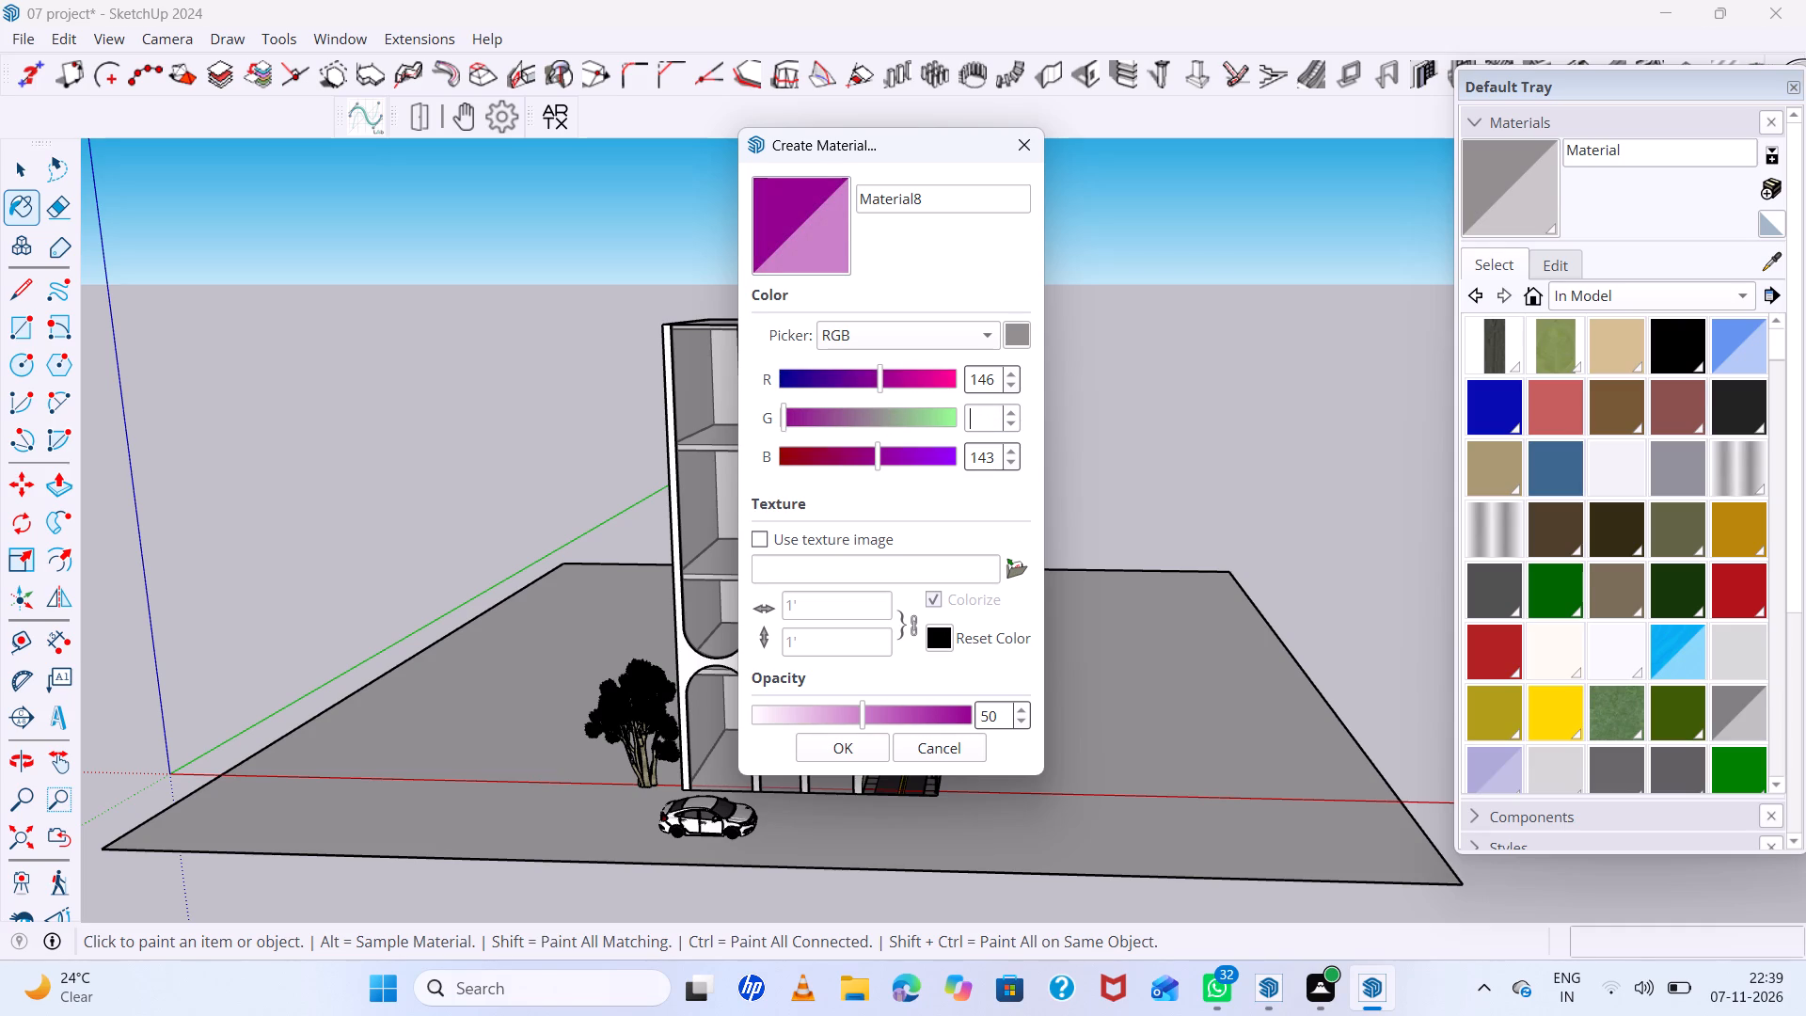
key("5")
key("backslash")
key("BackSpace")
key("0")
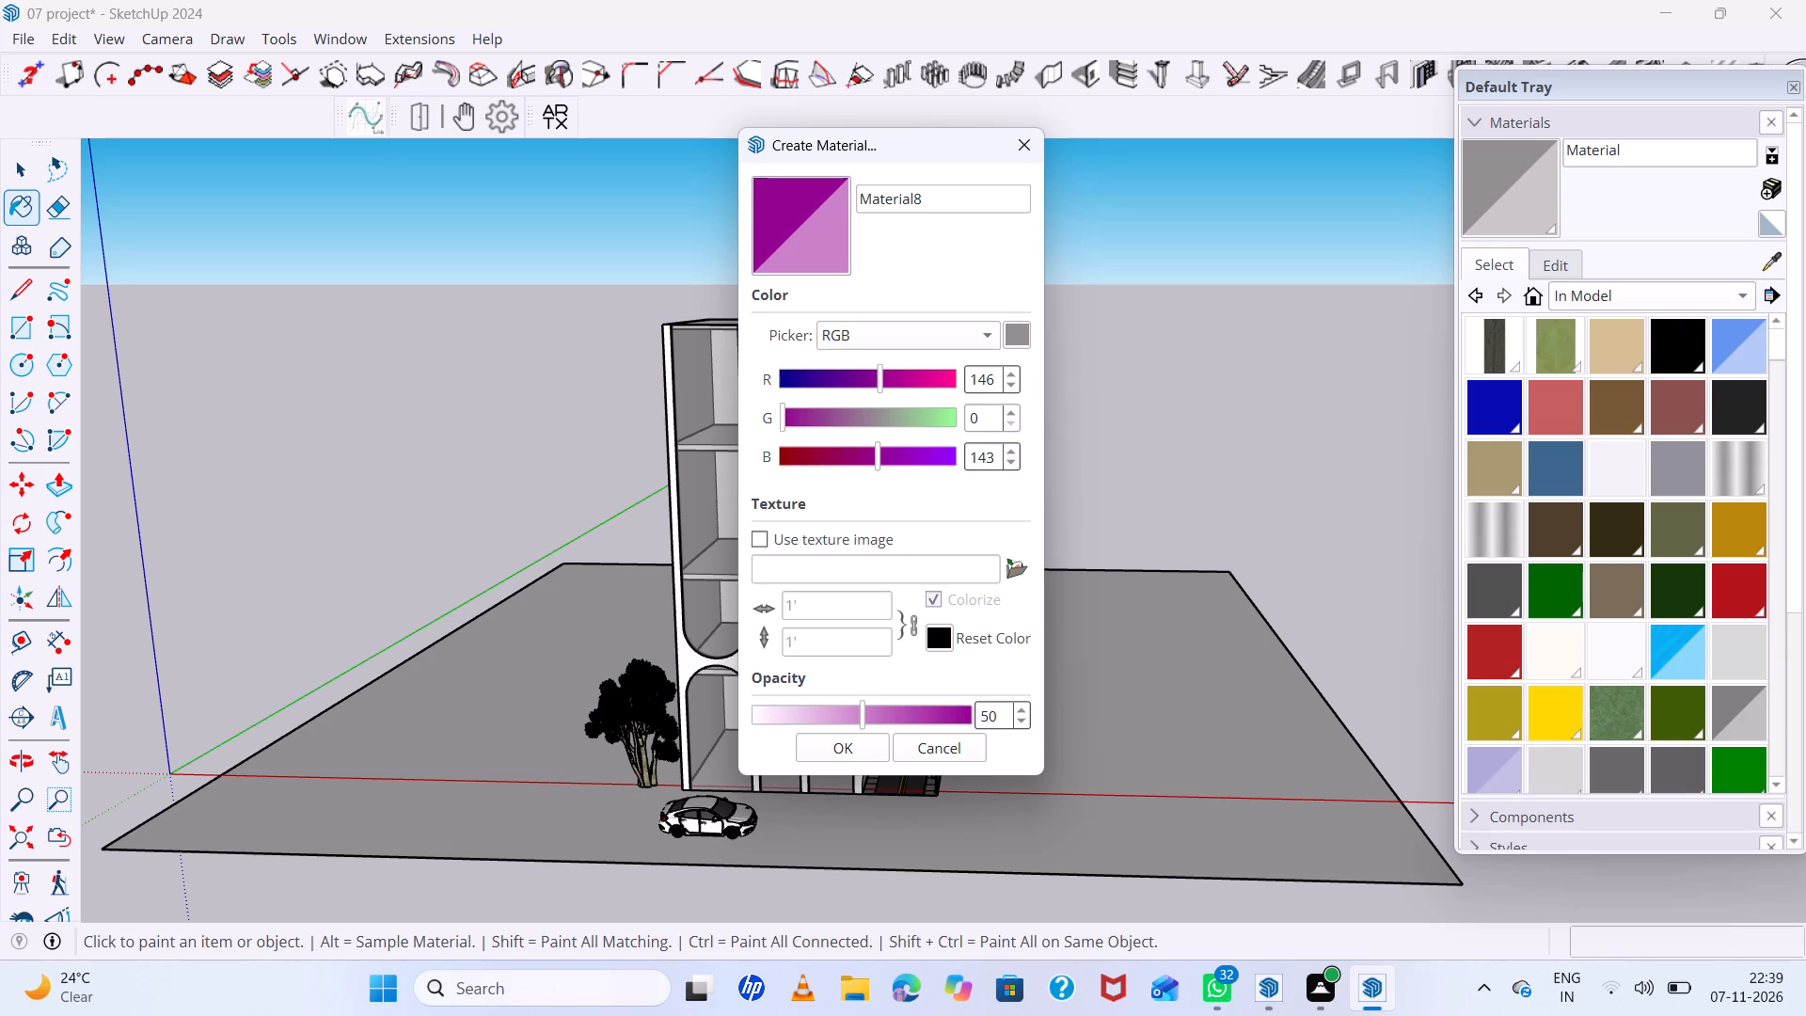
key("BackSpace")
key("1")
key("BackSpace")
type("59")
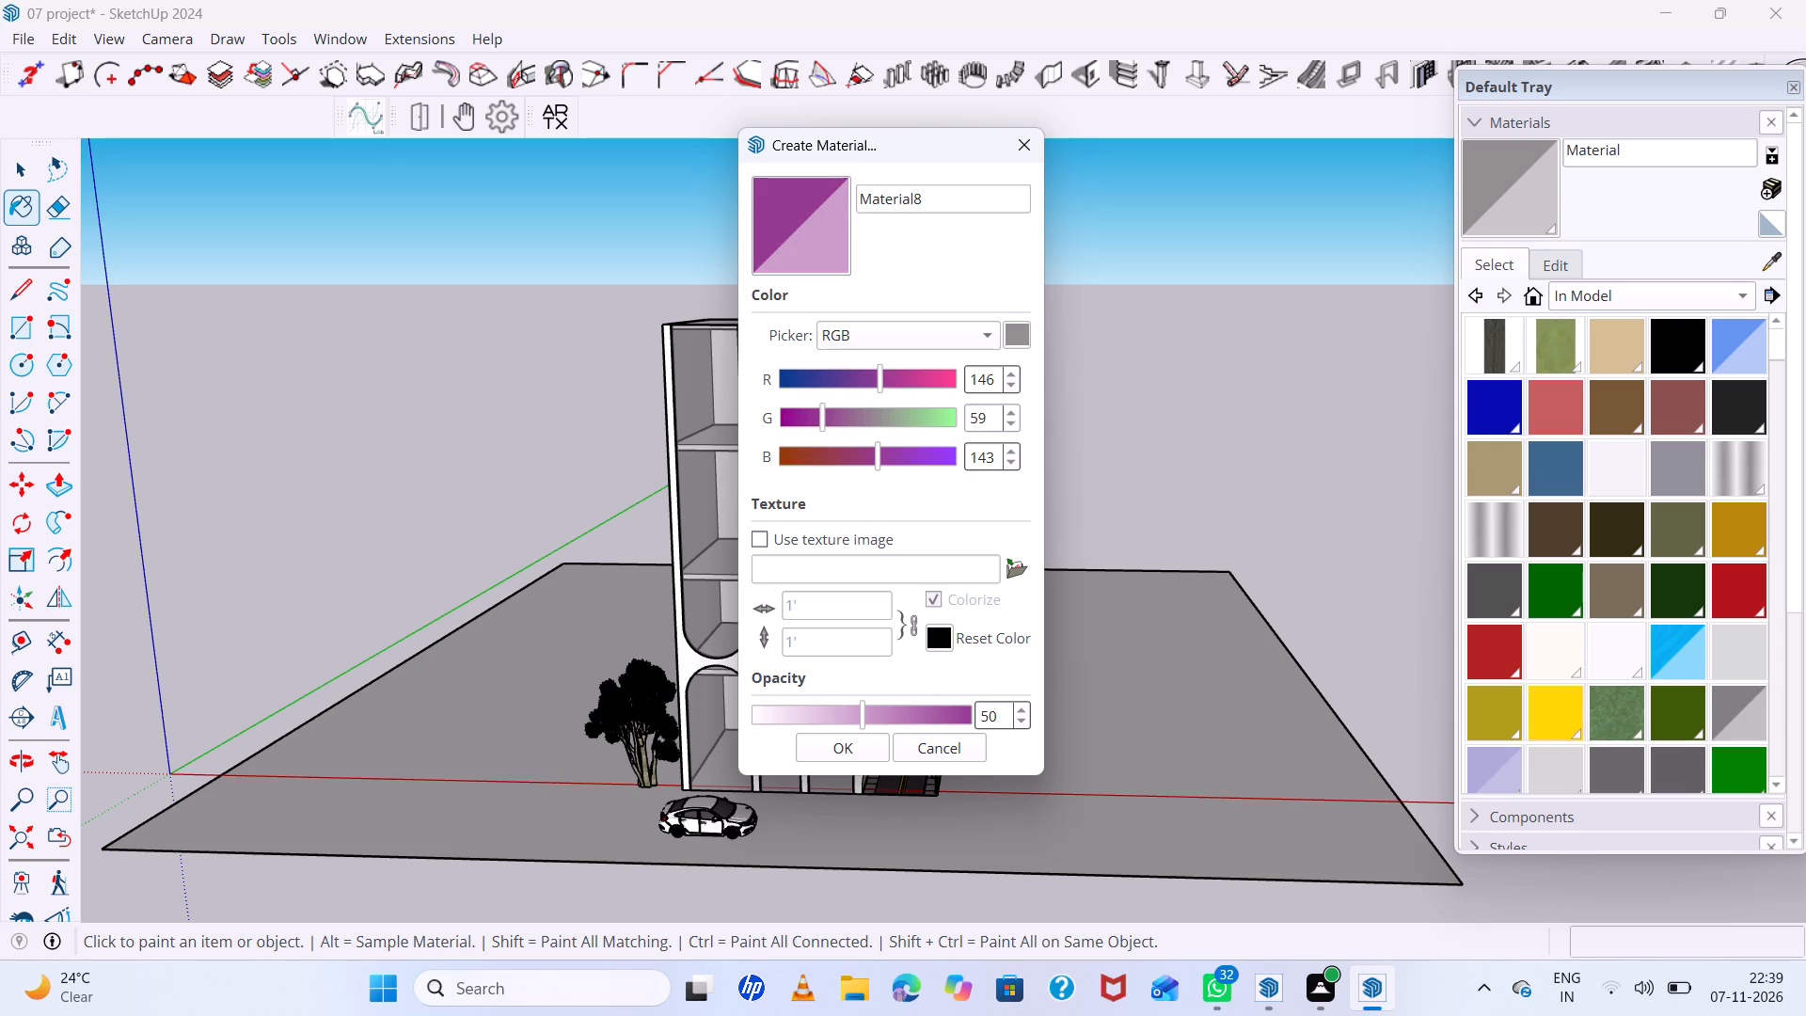
Set the green value to 148 and create the translucent gray material with RGB 146, 148, 143.
left_click(885, 421)
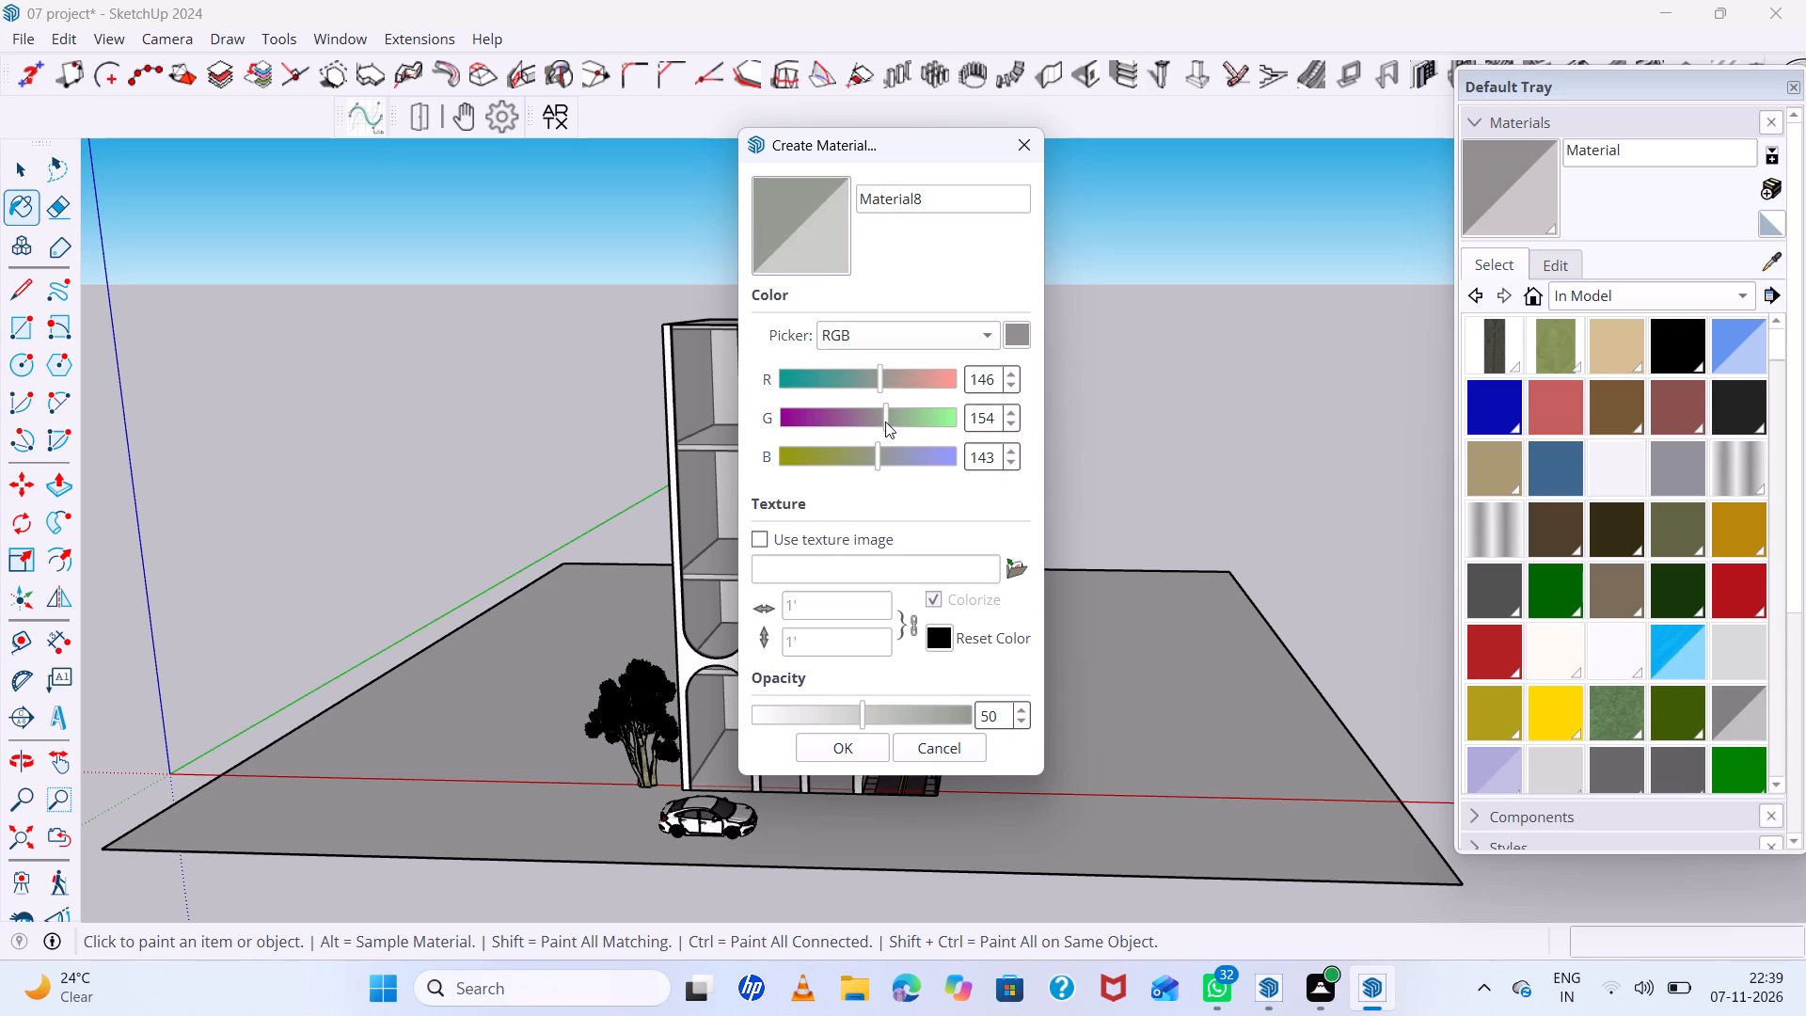
scroll(876, 421, "up", 6)
scroll(876, 421, "down", 8)
left_click(906, 724)
left_click(846, 742)
Paint the two front glazing bays of the lower block on the arch side with the 146, 148, 143 gray material.
left_click(911, 611)
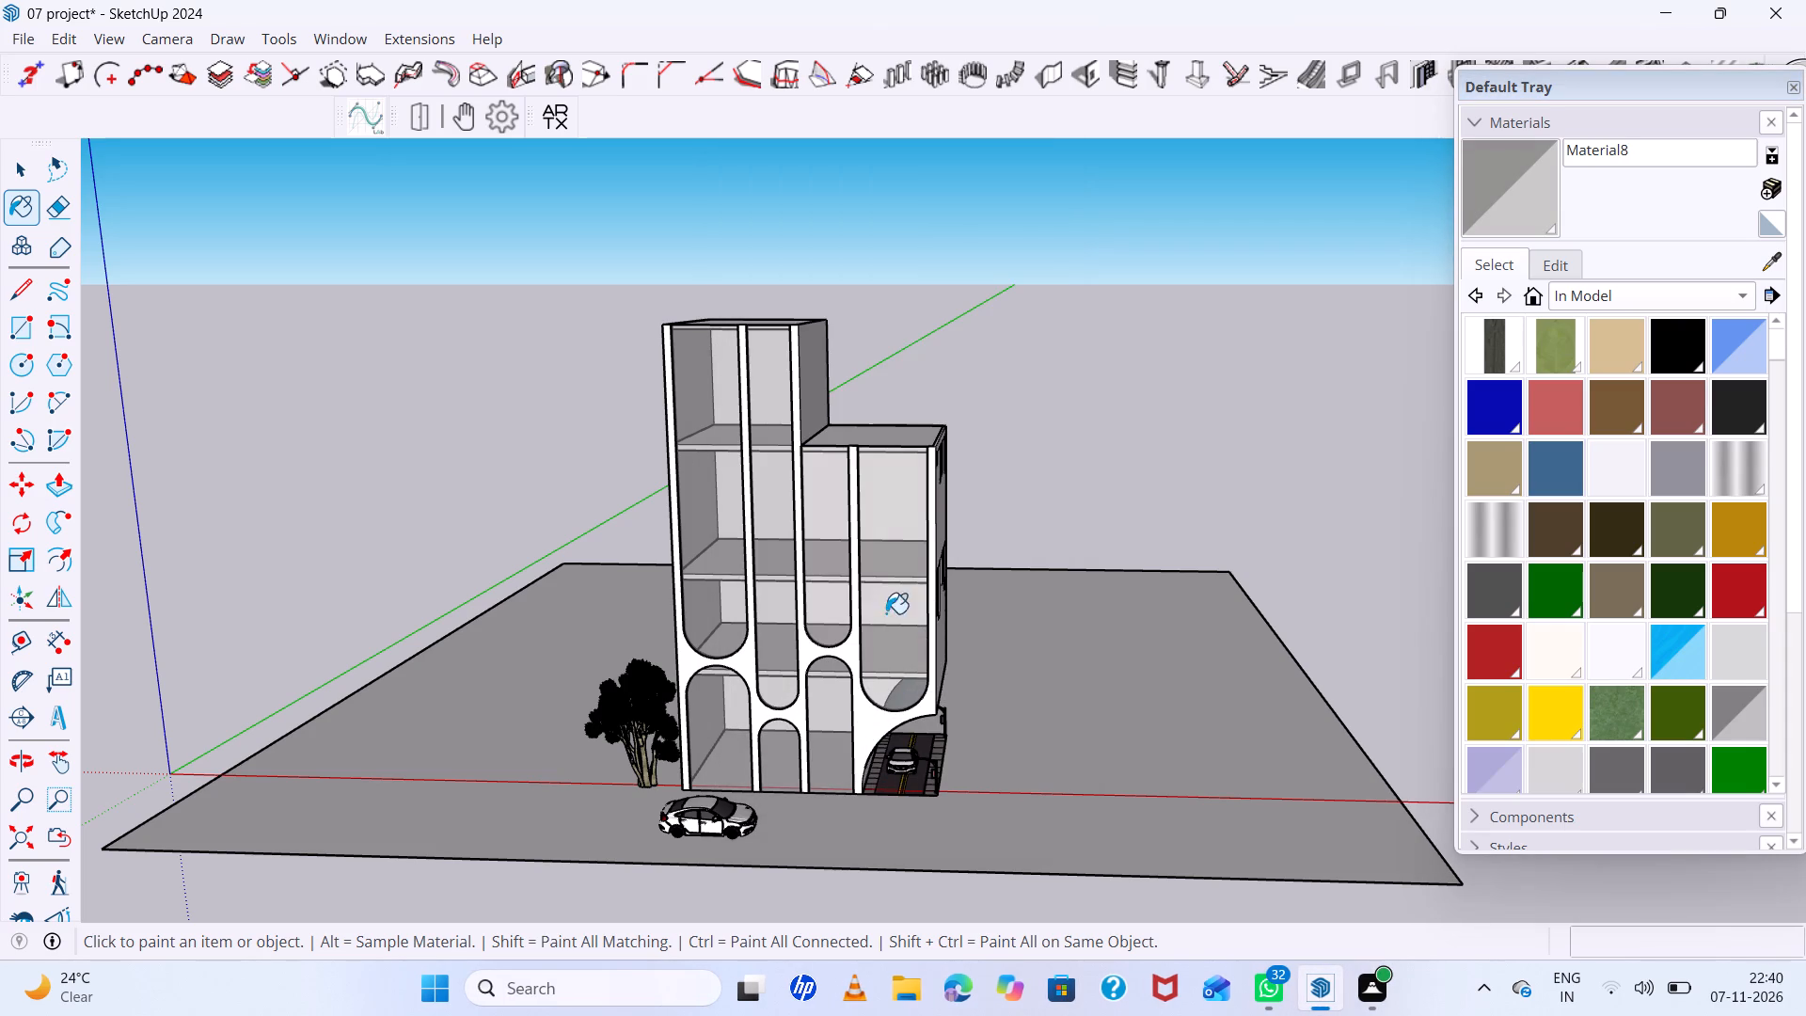
left_click(829, 595)
key("space")
left_click(1056, 421)
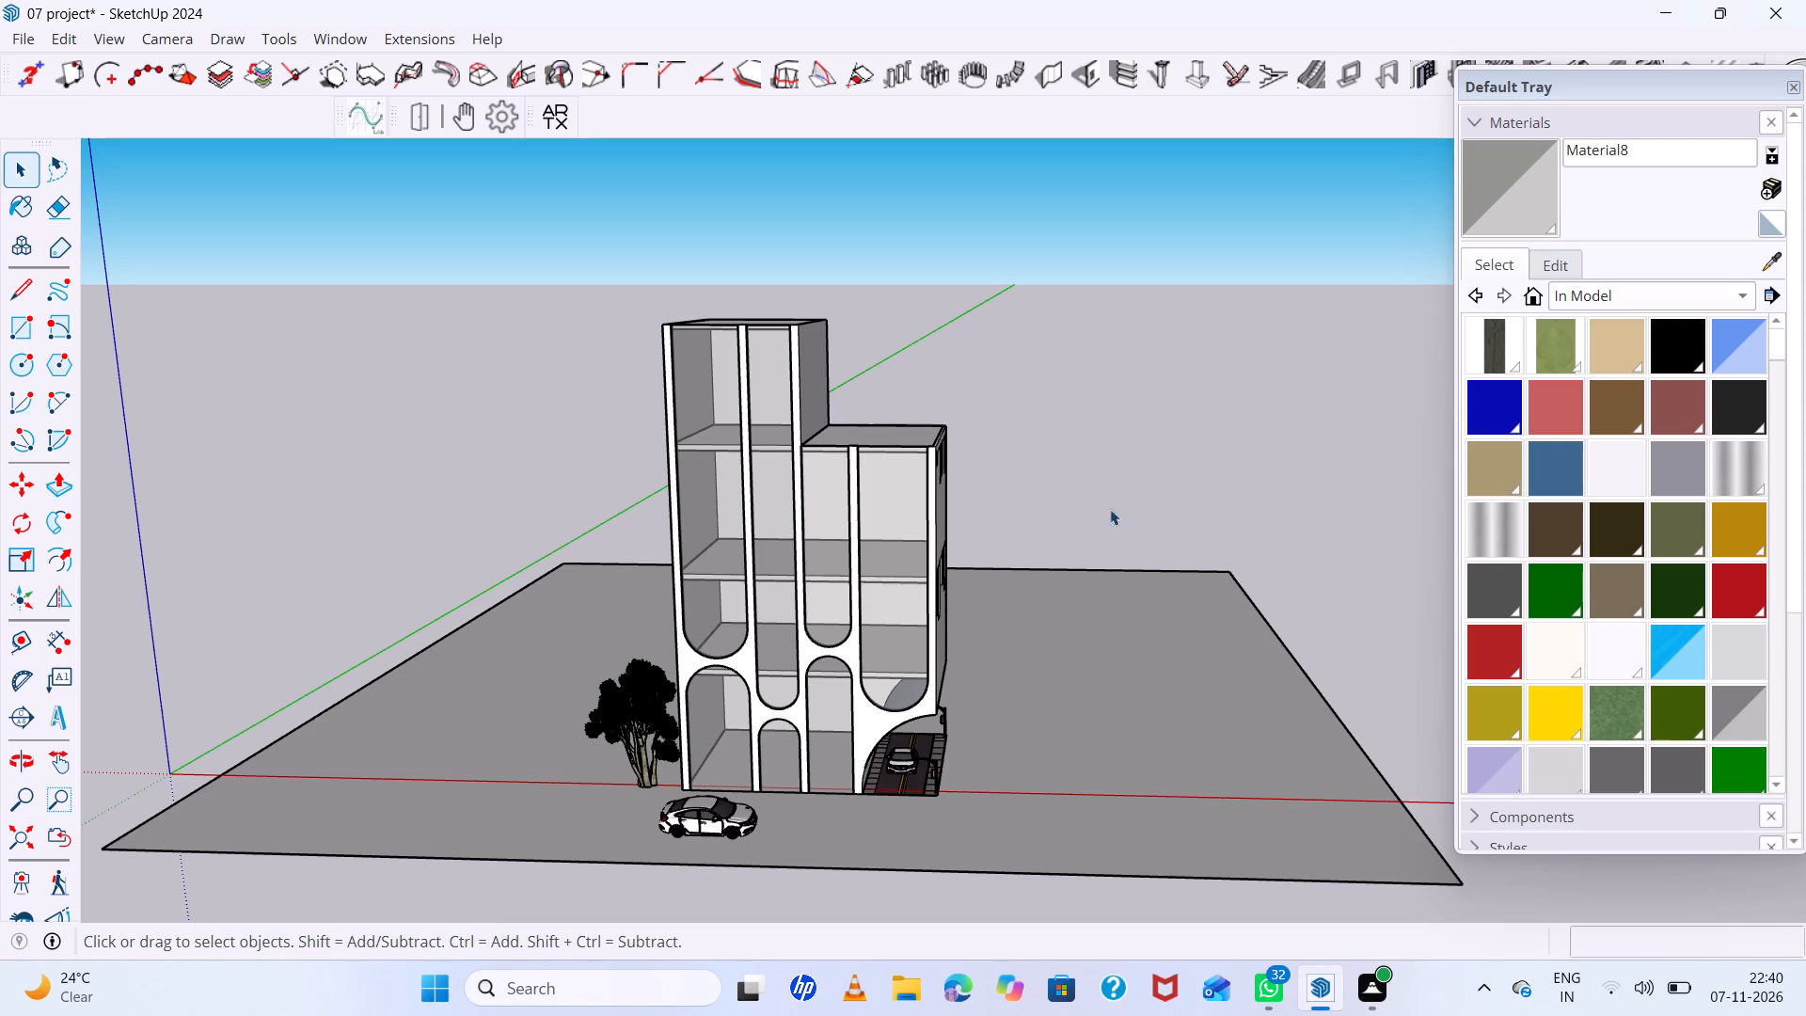
Examine the building's glazing, arch and road from the front and side, both close up and from a distance.
scroll(1114, 563, "down", 5)
middle_click_drag(1126, 609, 846, 498)
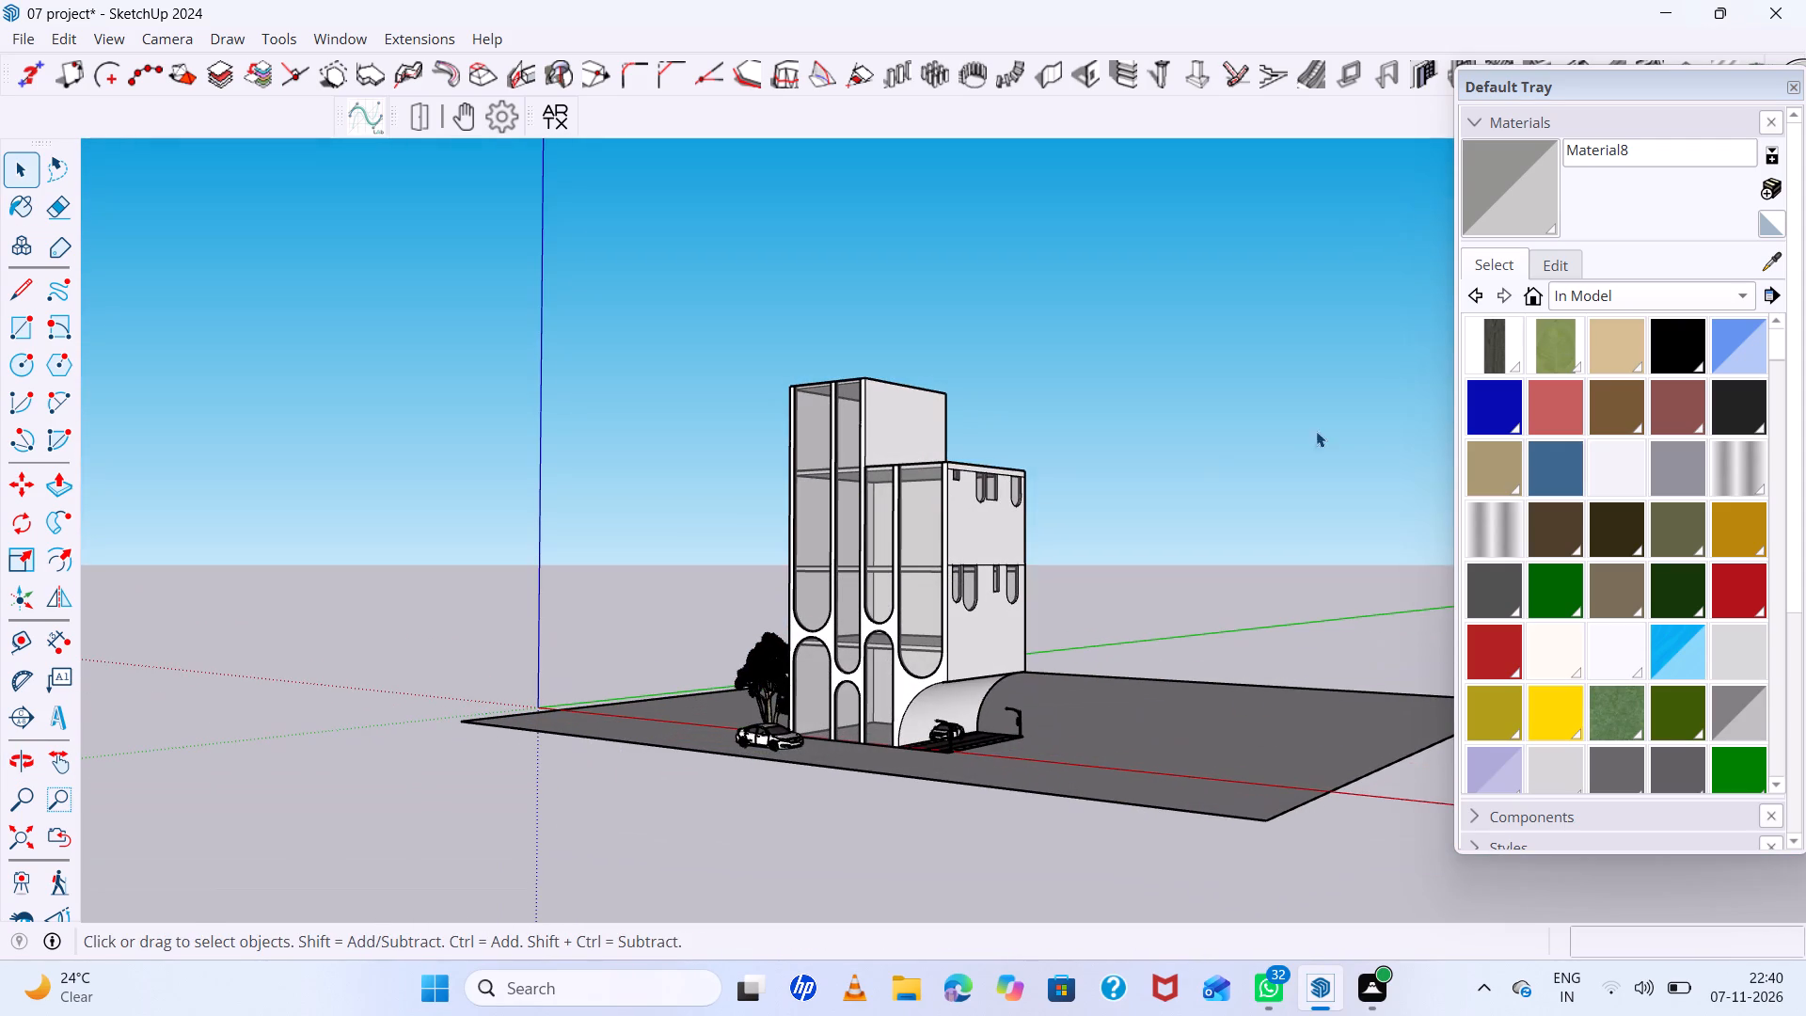
scroll(938, 541, "down", 4)
middle_click_drag(958, 589, 1205, 716)
scroll(975, 754, "up", 6)
scroll(916, 659, "up", 7)
middle_click_drag(1013, 731, 1006, 655)
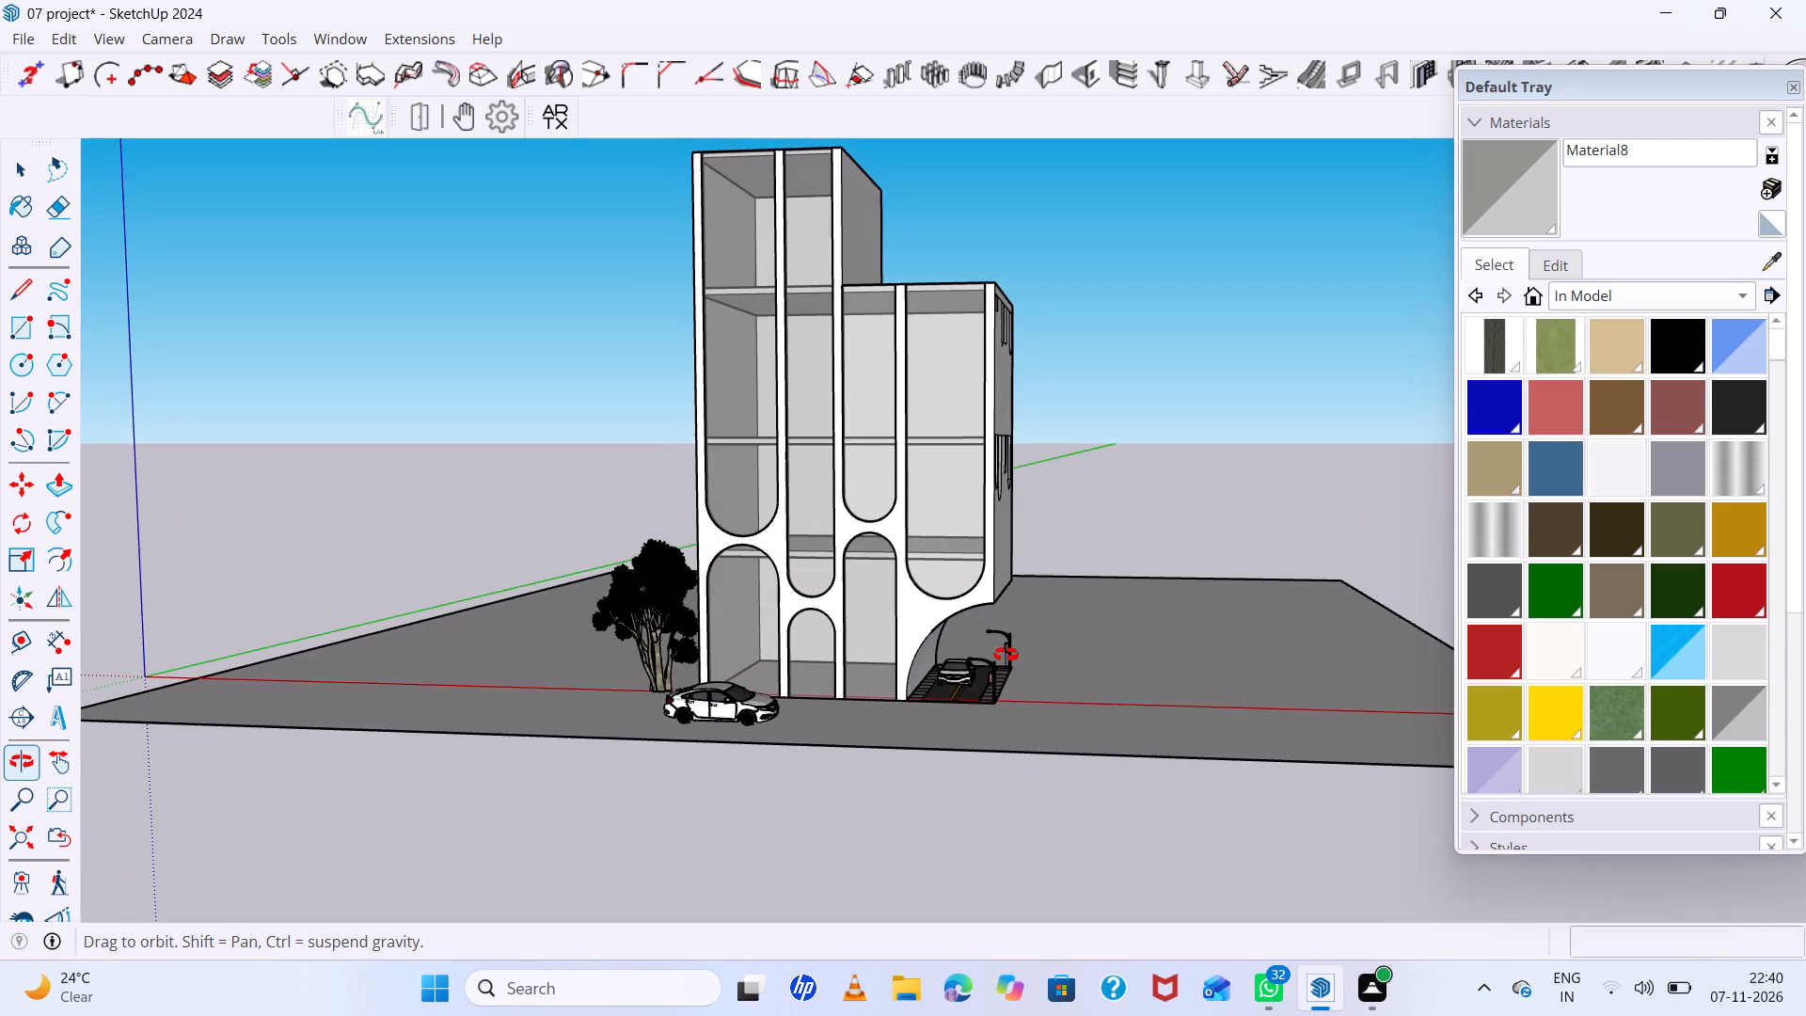
middle_click_drag(1006, 655, 1006, 653)
scroll(991, 445, "up", 6)
scroll(991, 445, "down", 5)
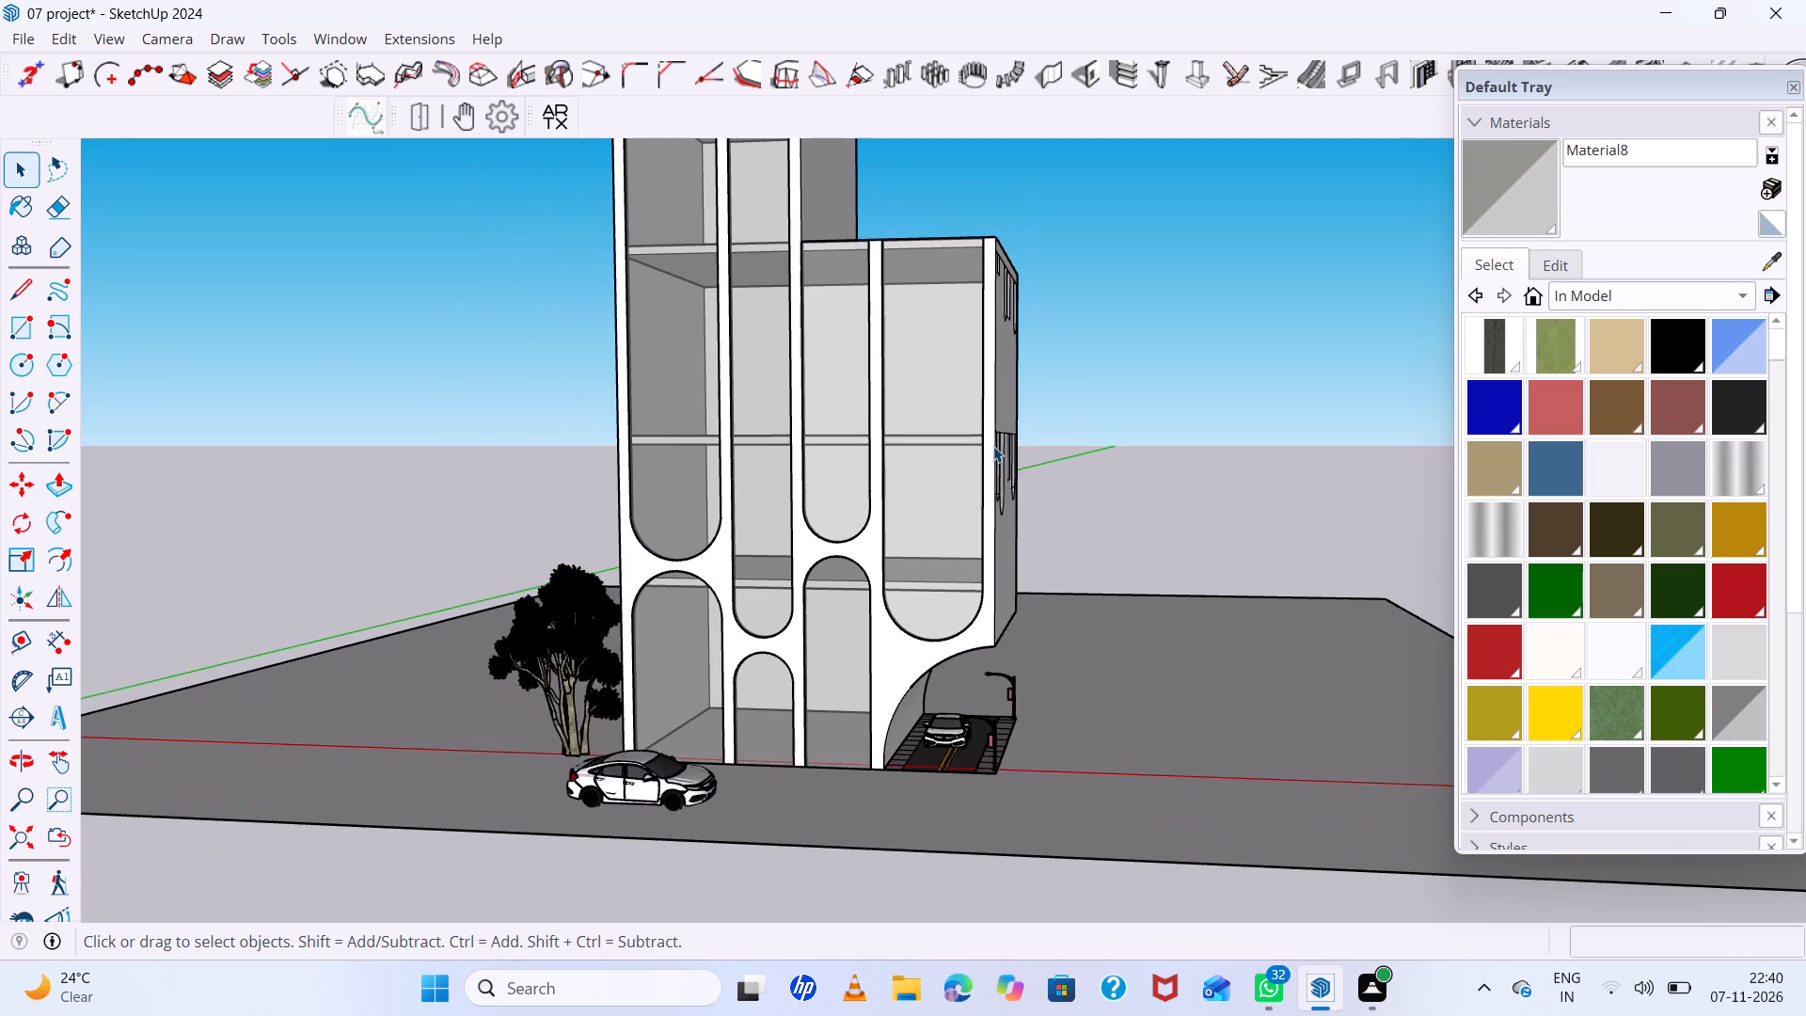
scroll(1010, 470, "down", 5)
scroll(927, 226, "up", 2)
middle_click_drag(1022, 323, 1100, 334)
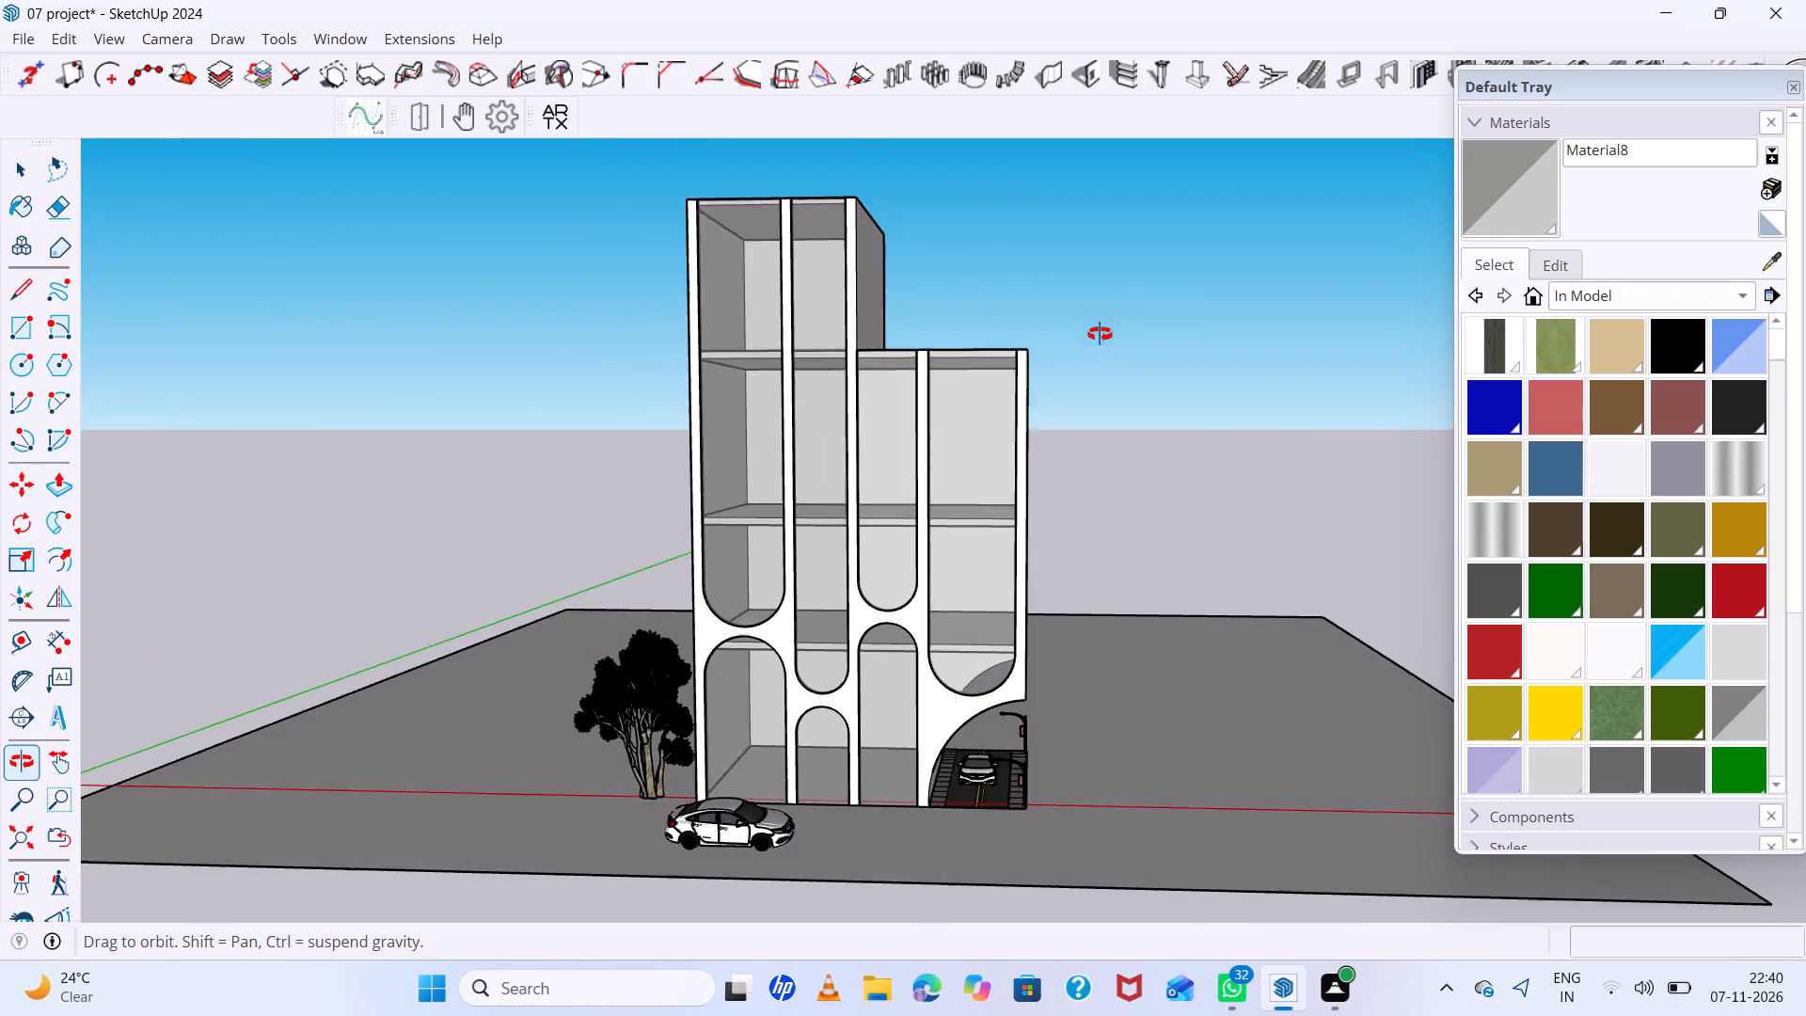
middle_click_drag(1100, 334, 950, 311)
scroll(958, 324, "up", 3)
scroll(961, 325, "down", 5)
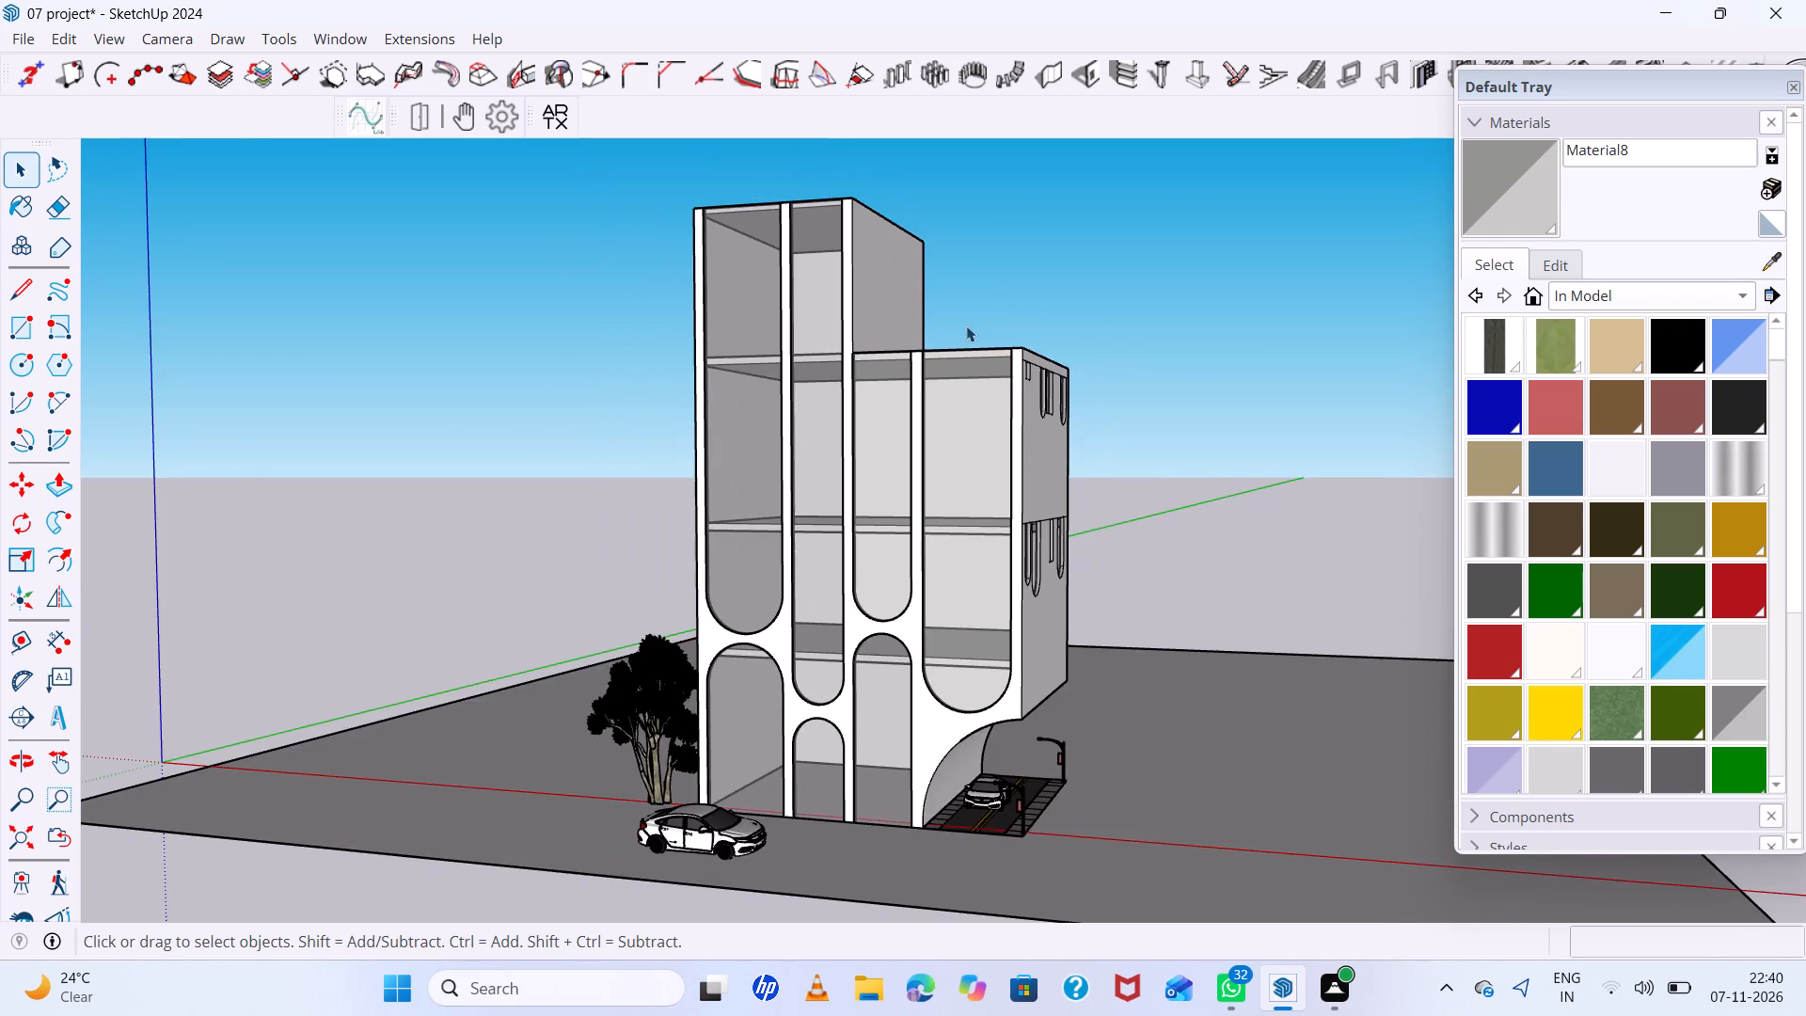
scroll(966, 325, "down", 2)
middle_click_drag(1026, 336, 1046, 372)
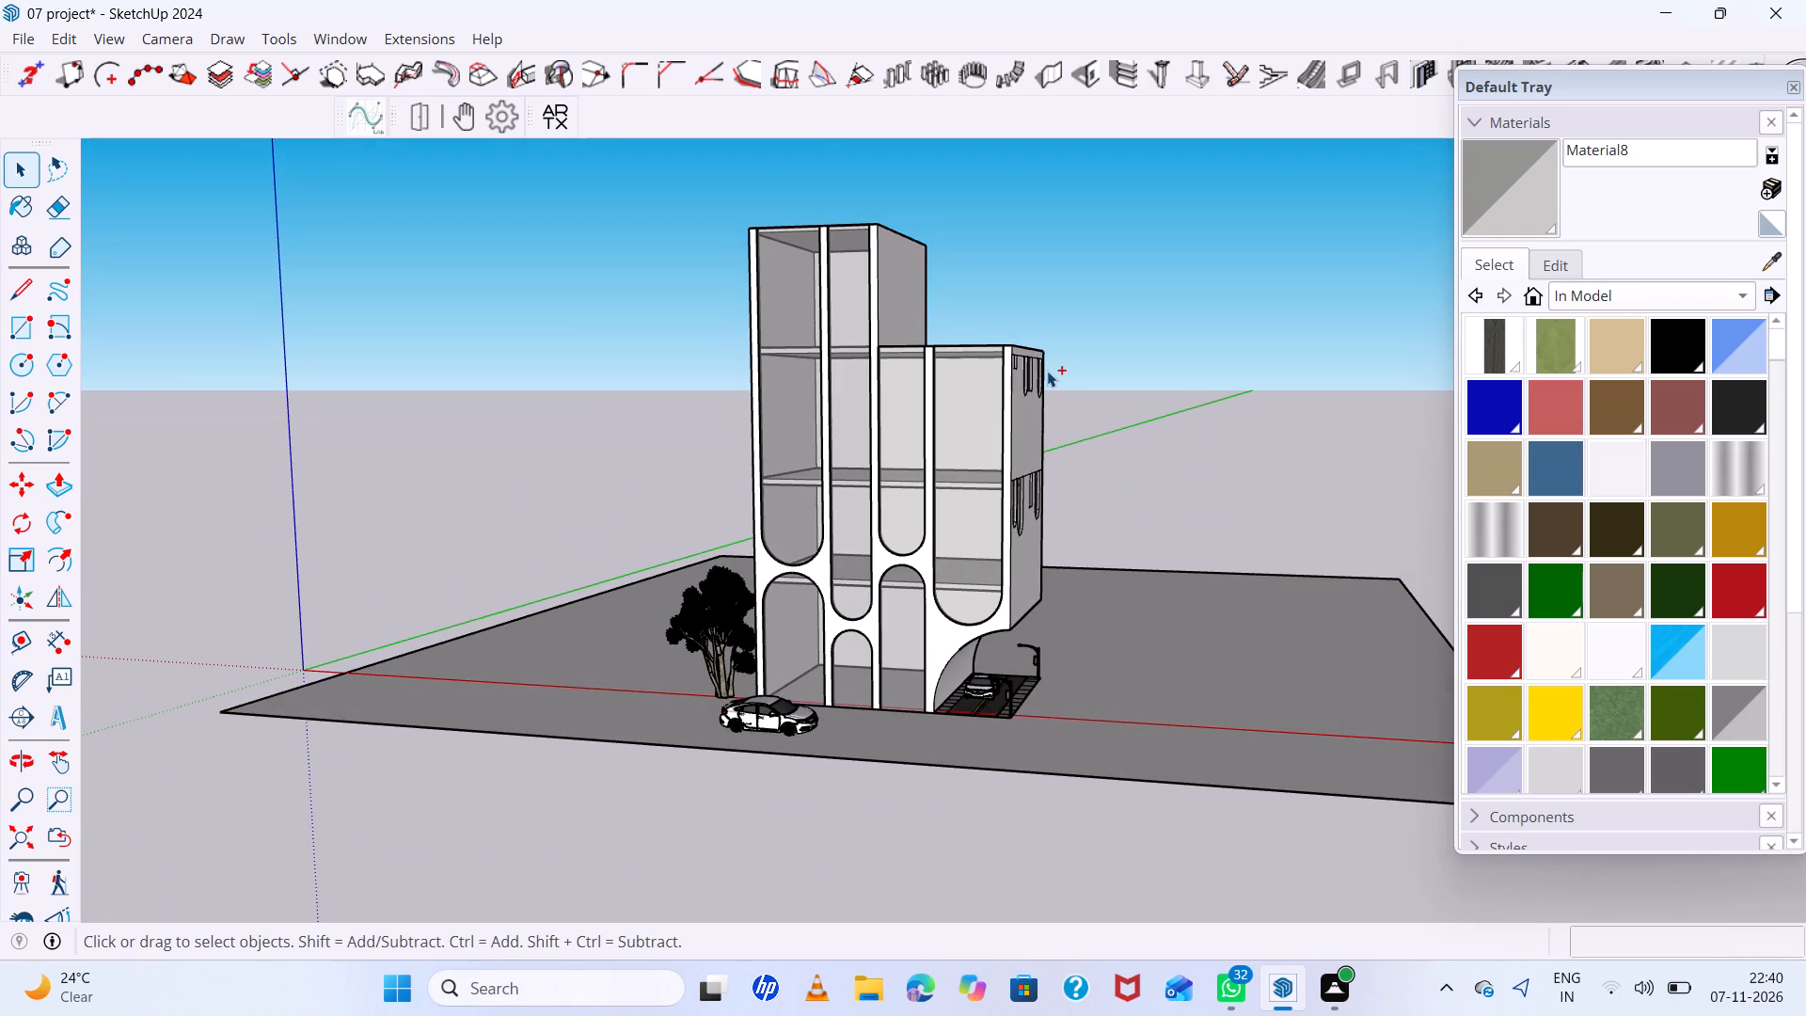
Save the changes to the 07 project model.
key("ctrl+s")
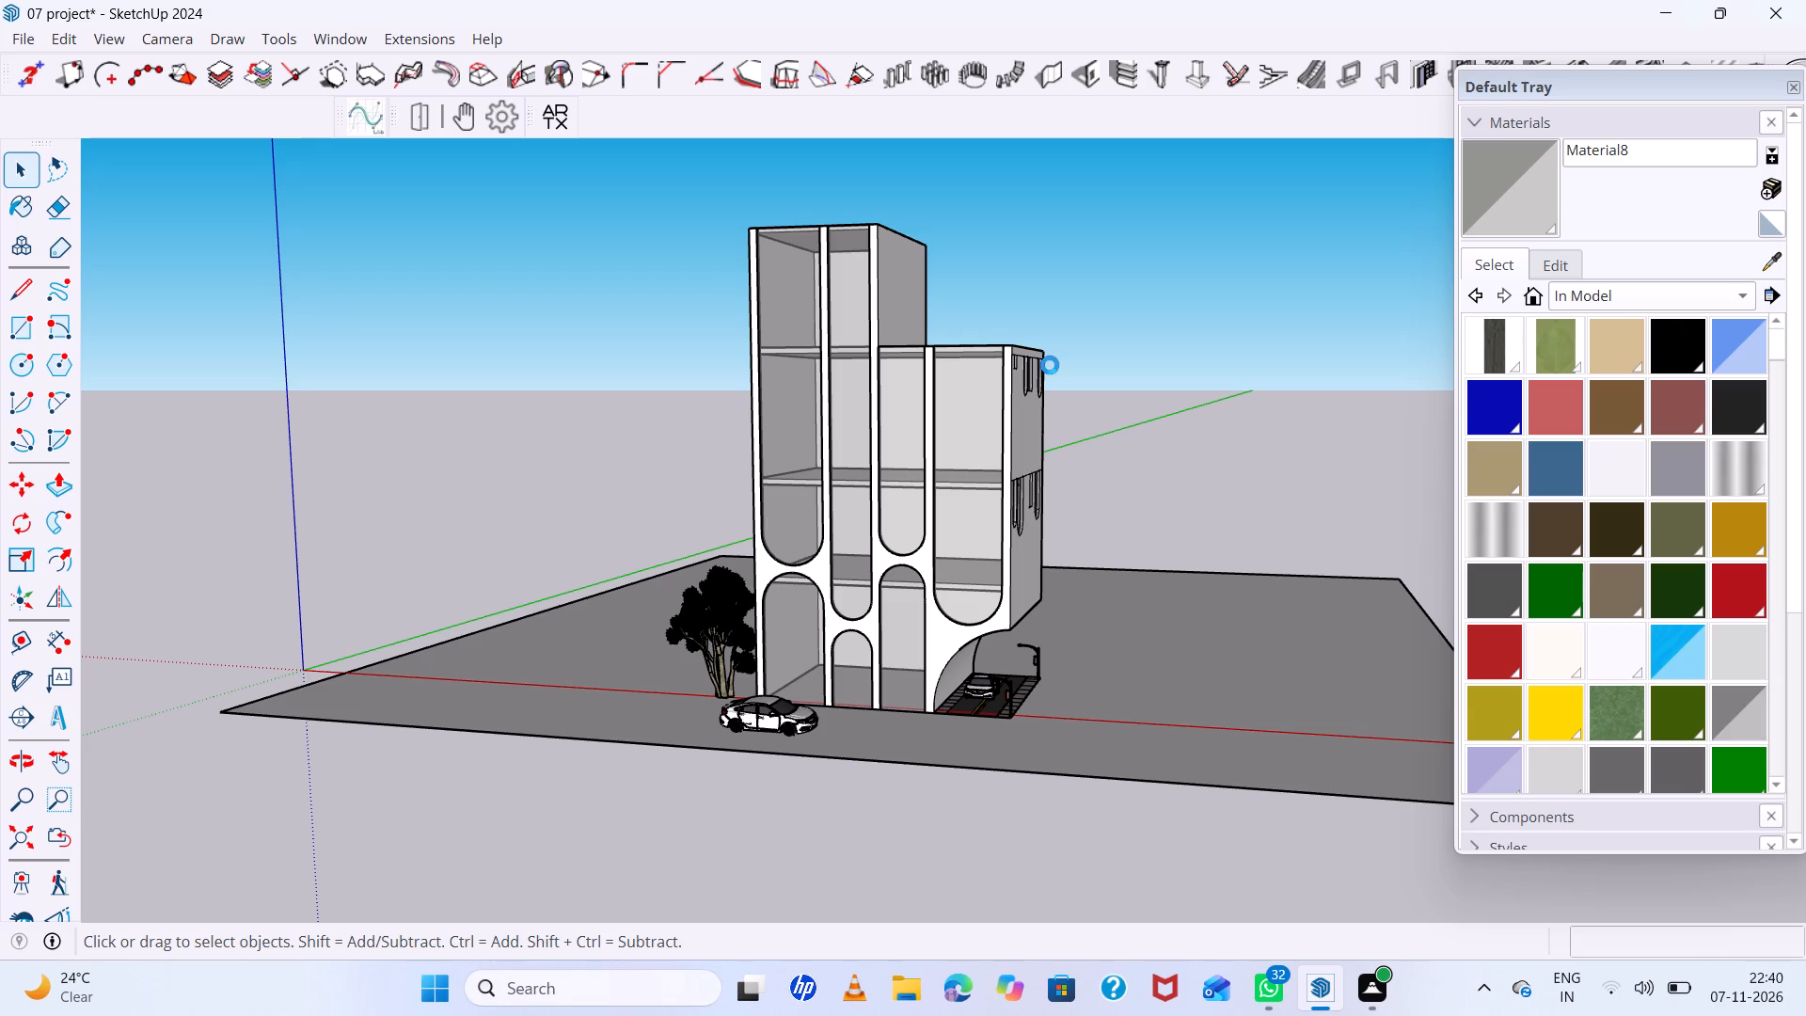
Examine the windowed side wall and arch, and return to a slightly angled front view of the whole building.
scroll(1056, 365, "down", 3)
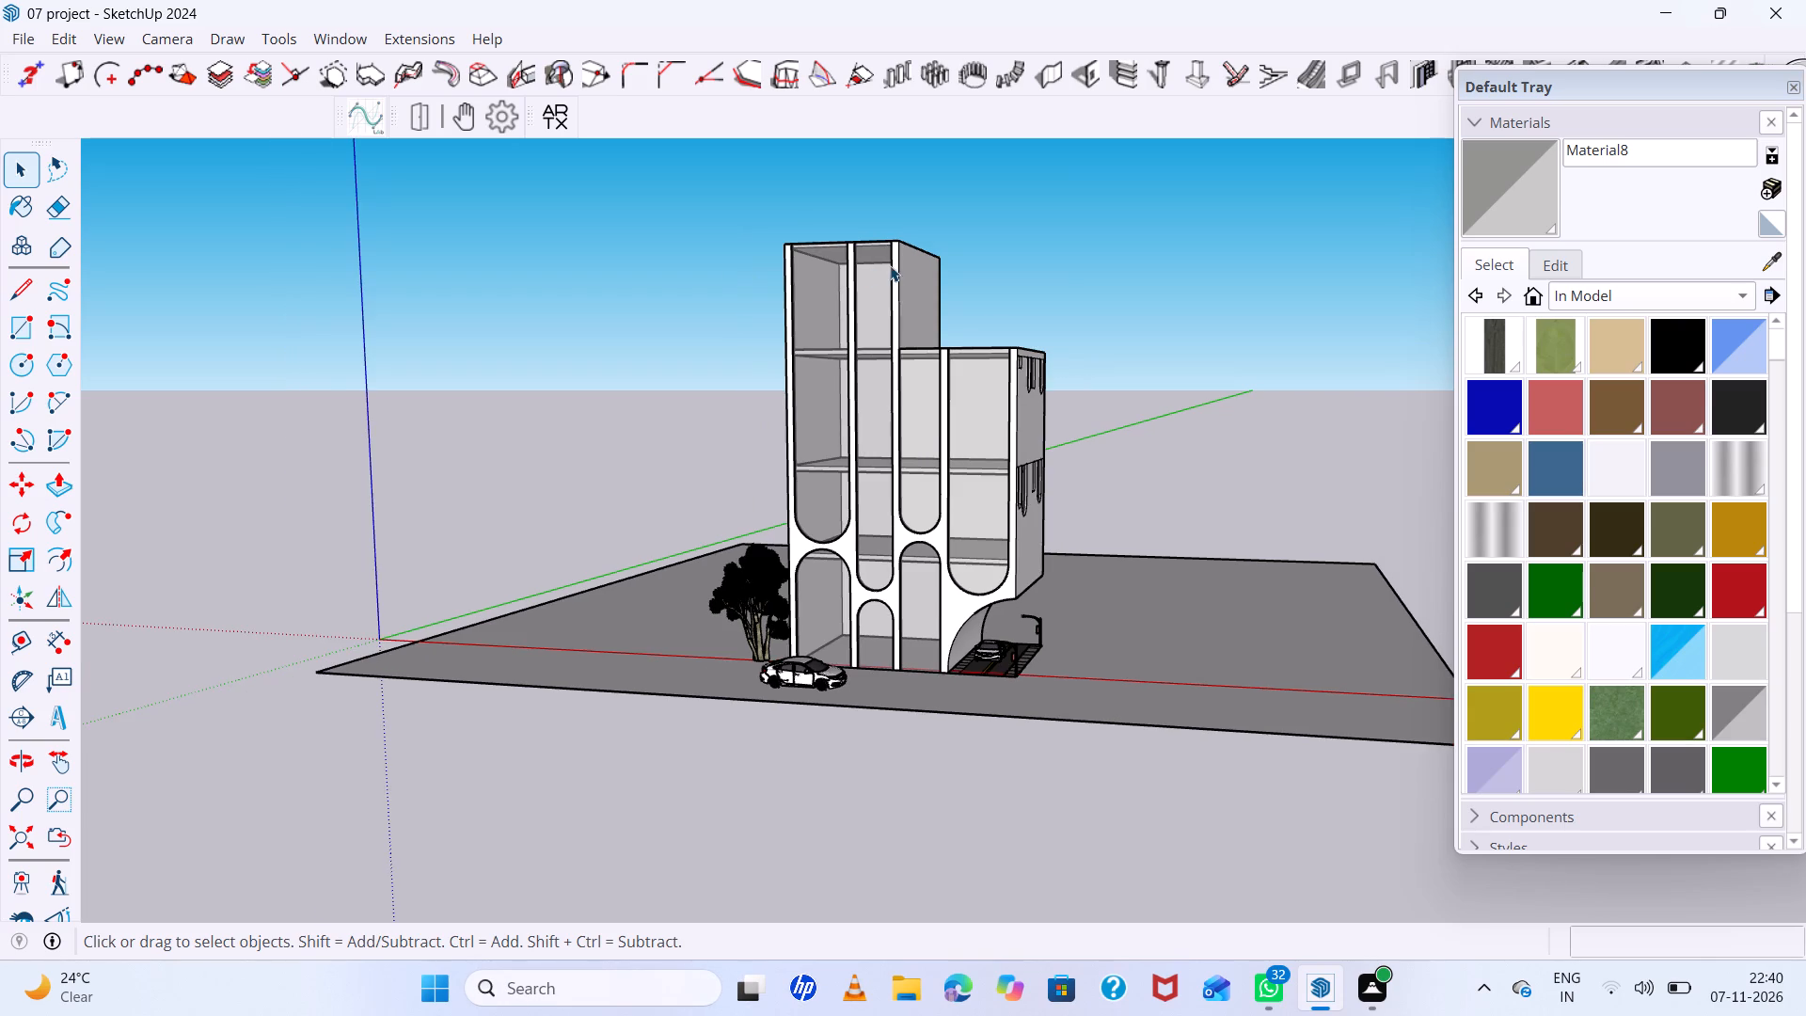
scroll(890, 265, "up", 2)
middle_click_drag(1012, 303, 546, 277)
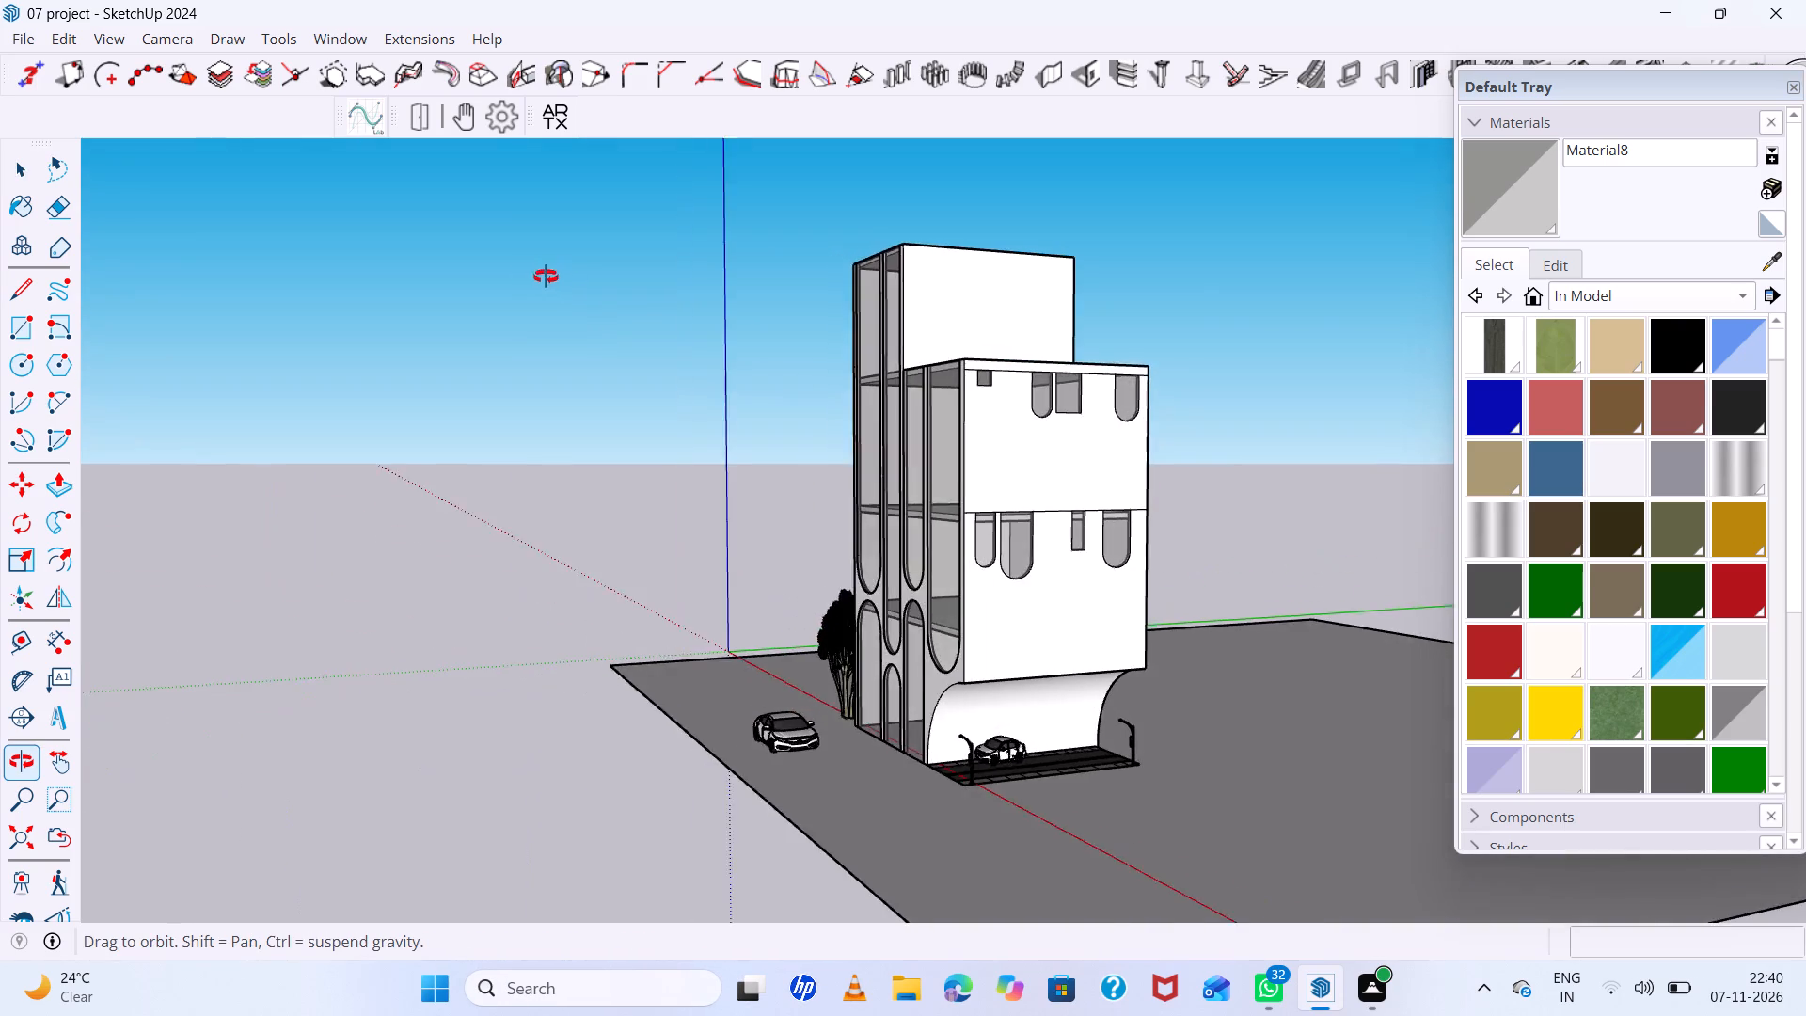
middle_click_drag(546, 277, 1057, 330)
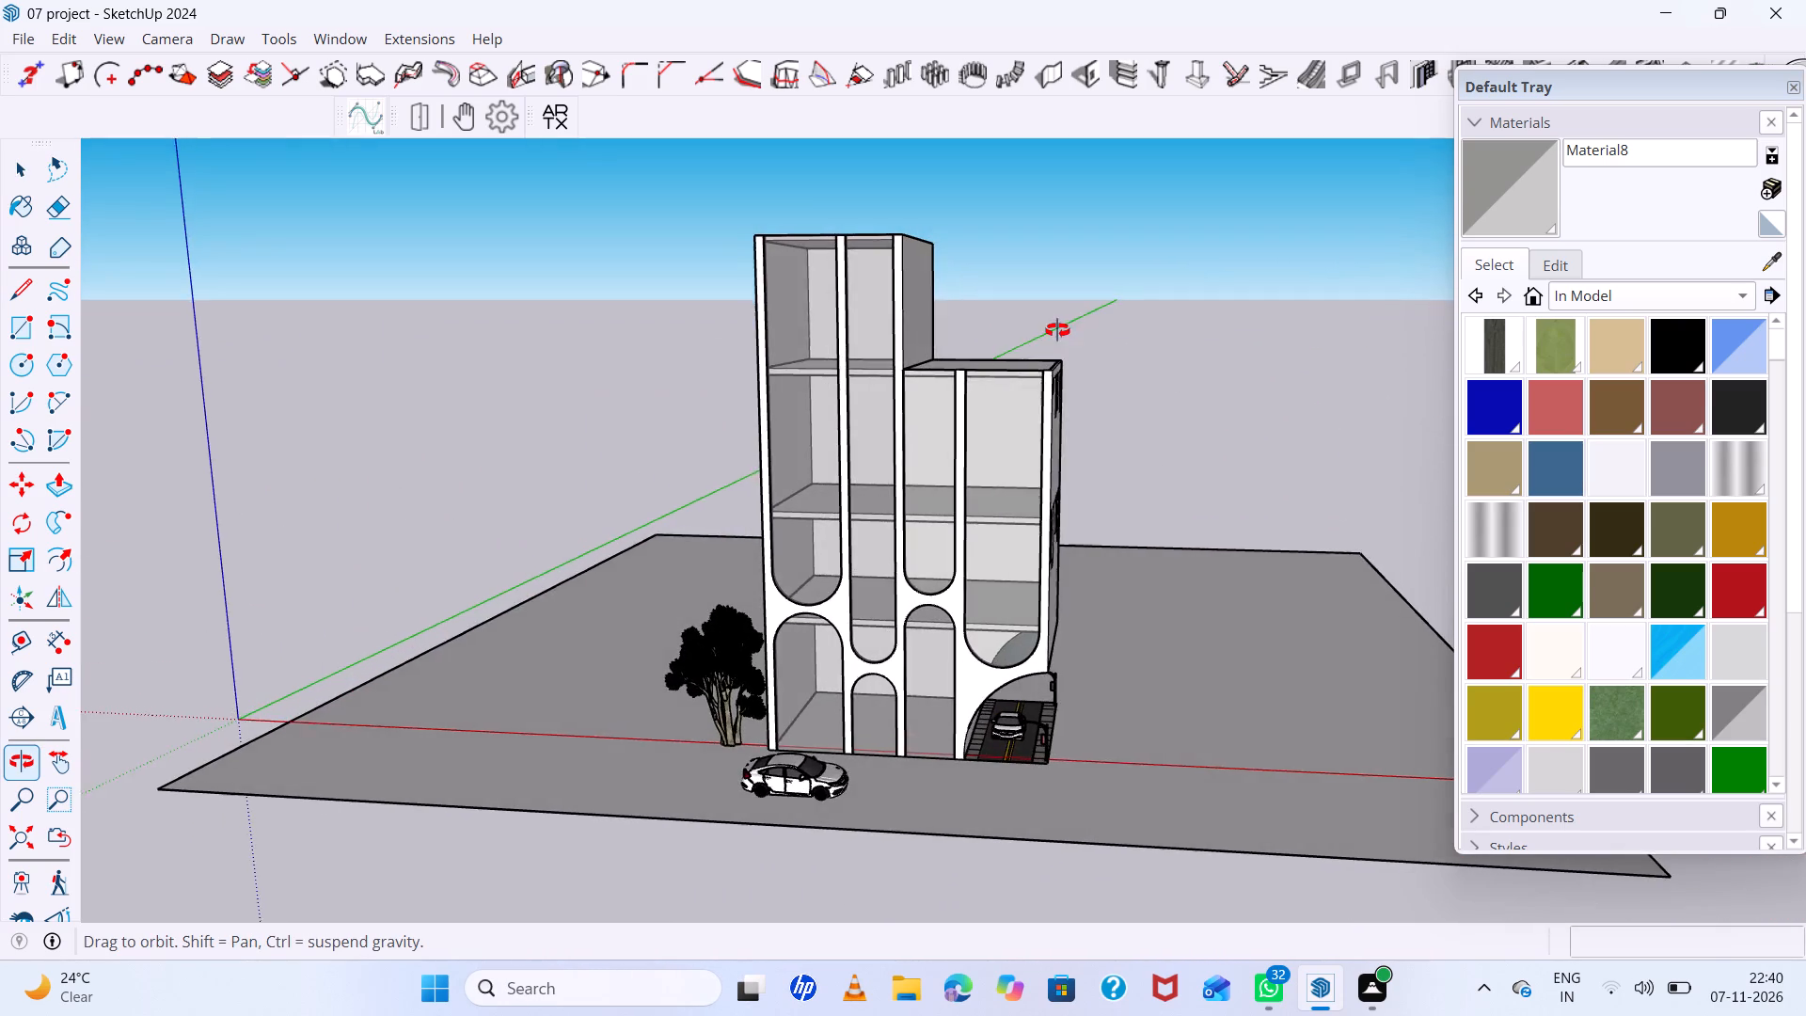
middle_click_drag(1057, 330, 1053, 314)
scroll(1024, 279, "up", 2)
middle_click_drag(1065, 312, 1032, 290)
scroll(1006, 287, "down", 4)
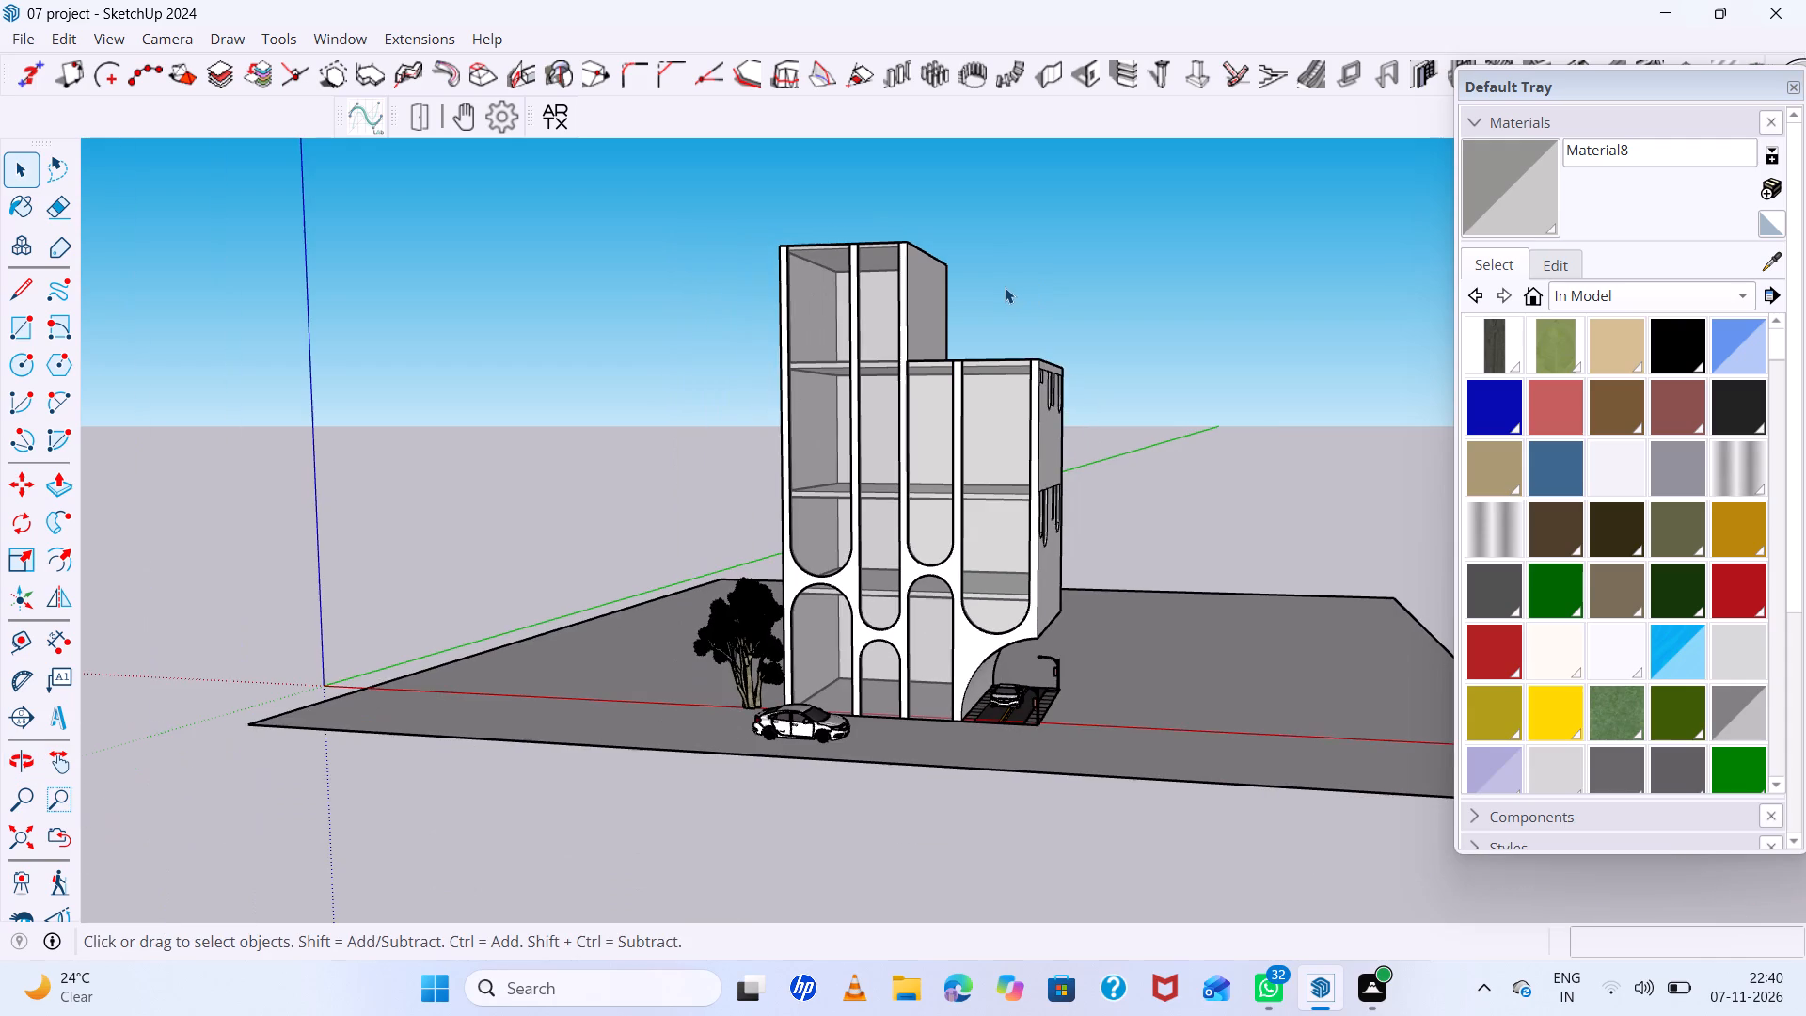
middle_click_drag(1040, 287, 1014, 287)
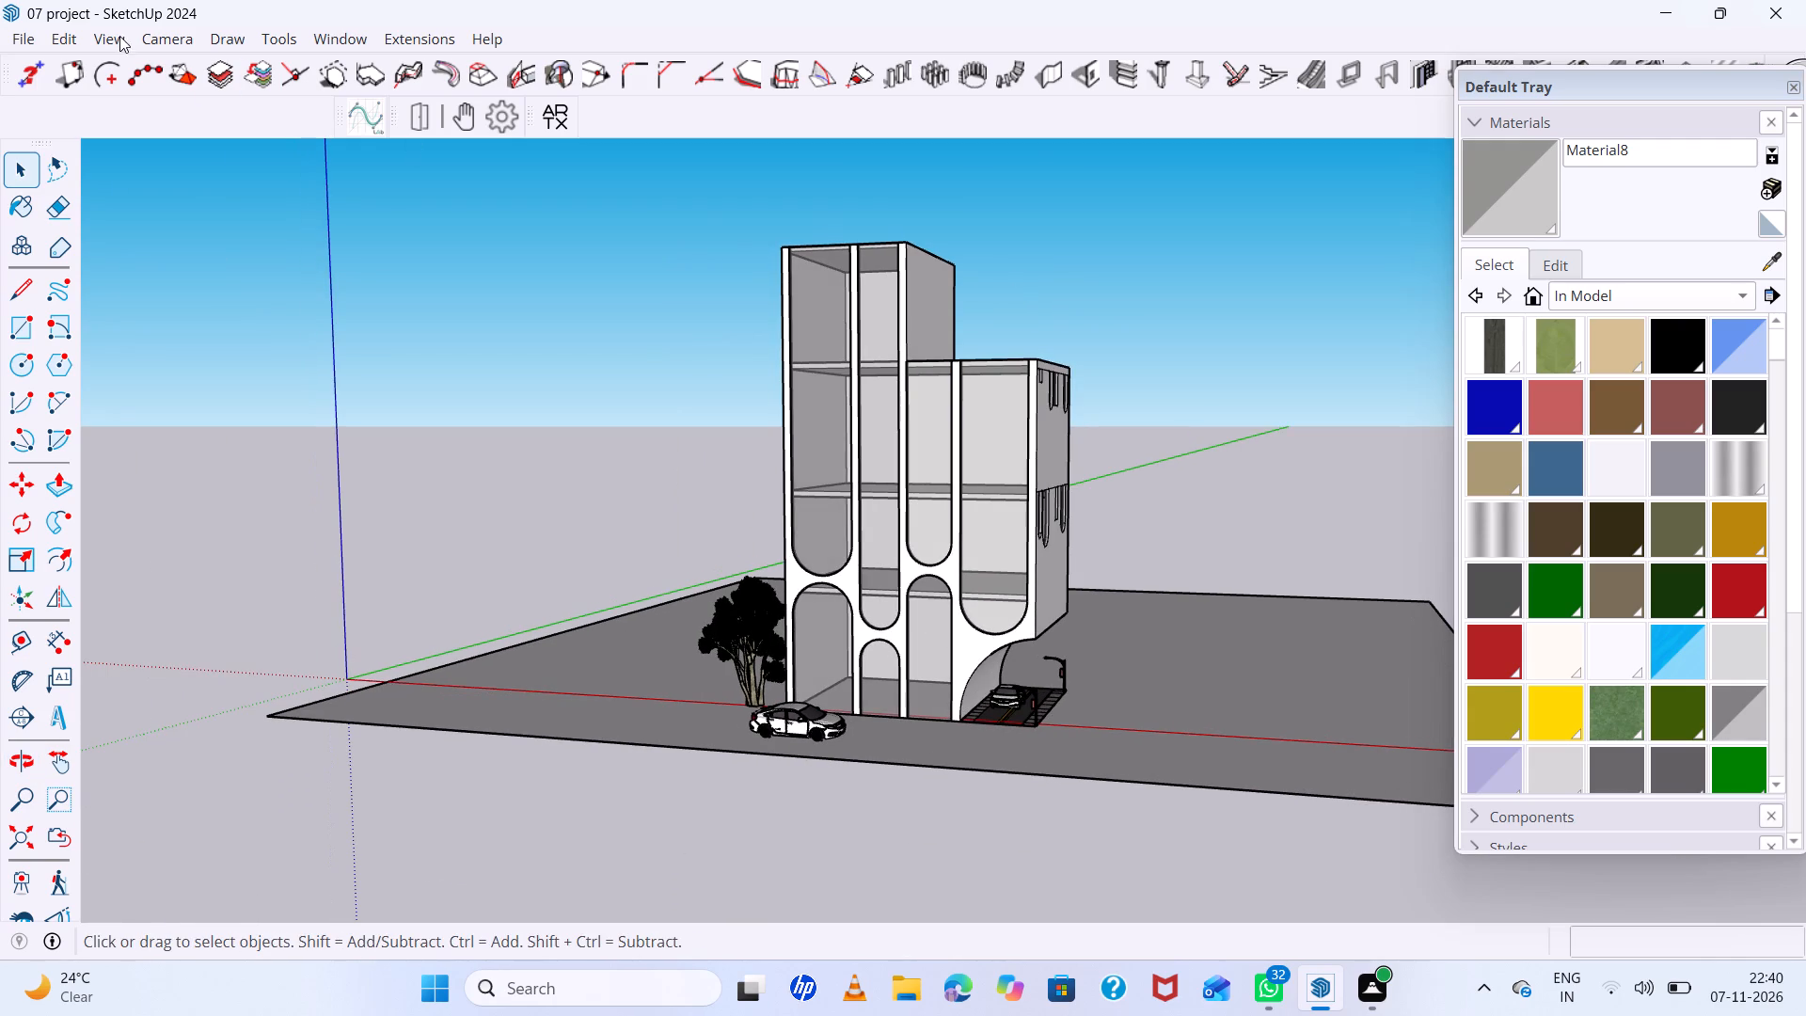
Print the current view with Microsoft Print to PDF, saving it as 07 in the skup files folder on the Desktop.
left_click(31, 36)
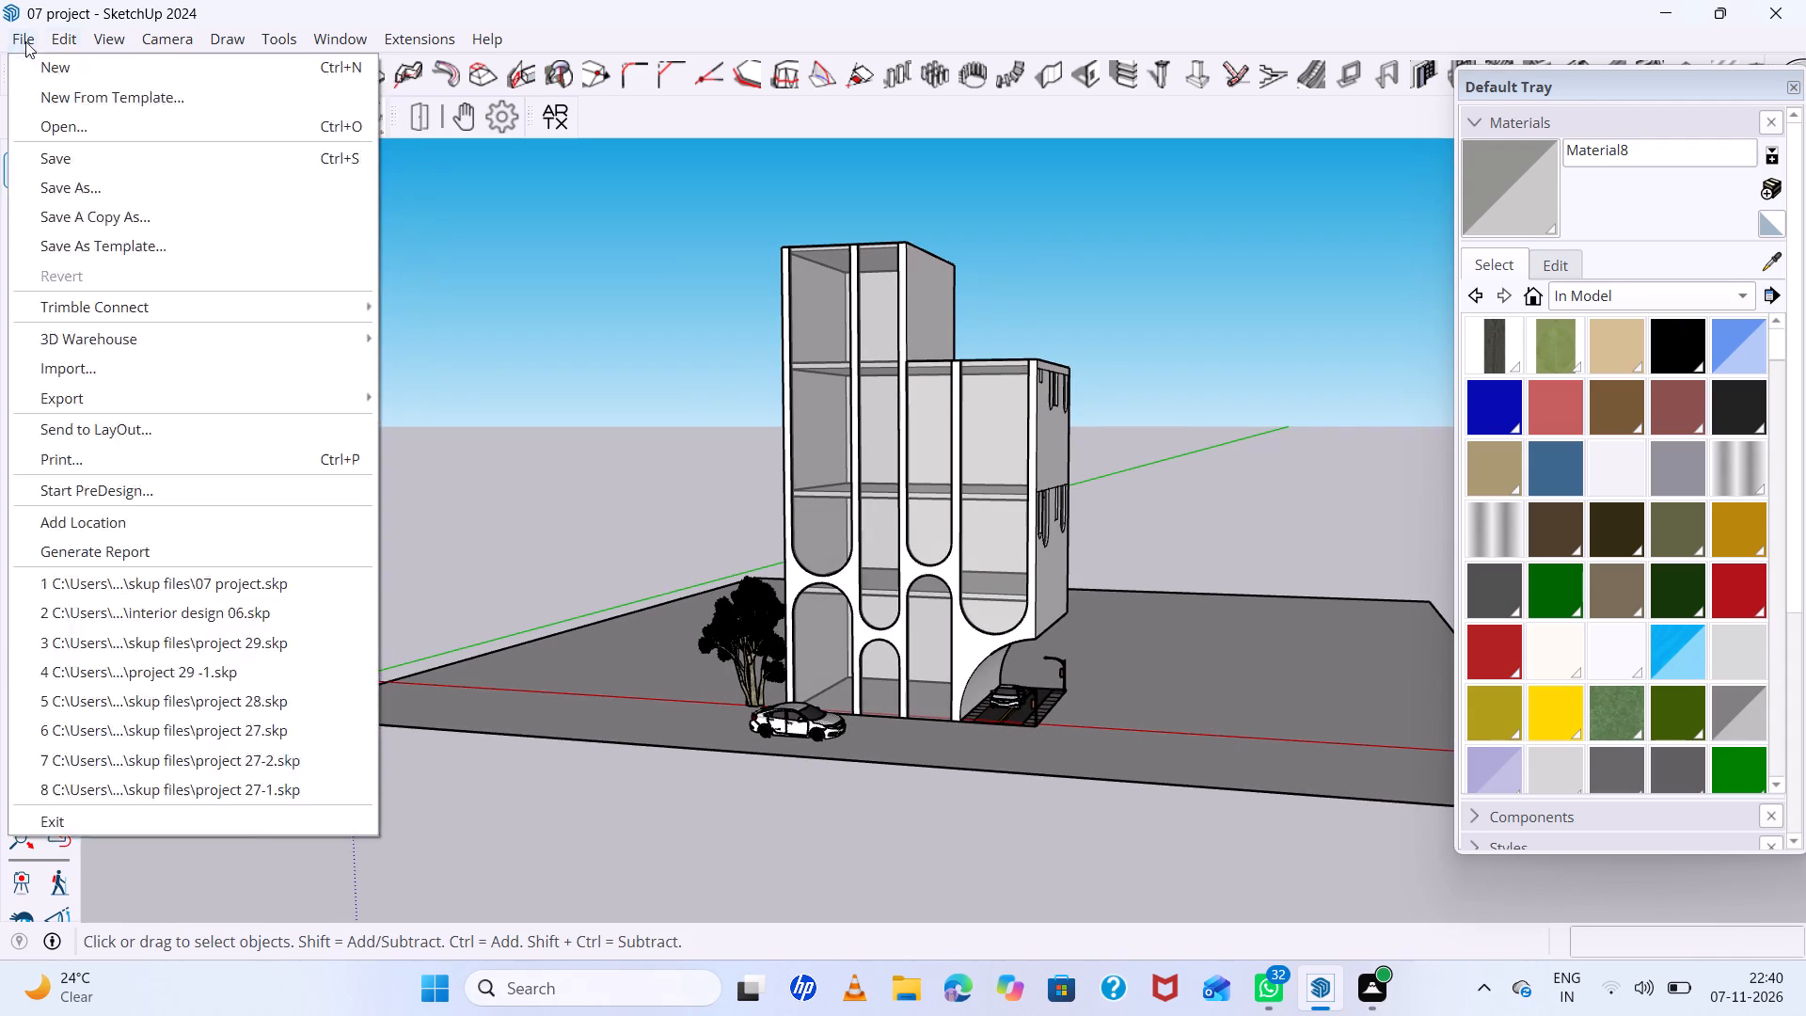
double_click(26, 40)
left_click(144, 463)
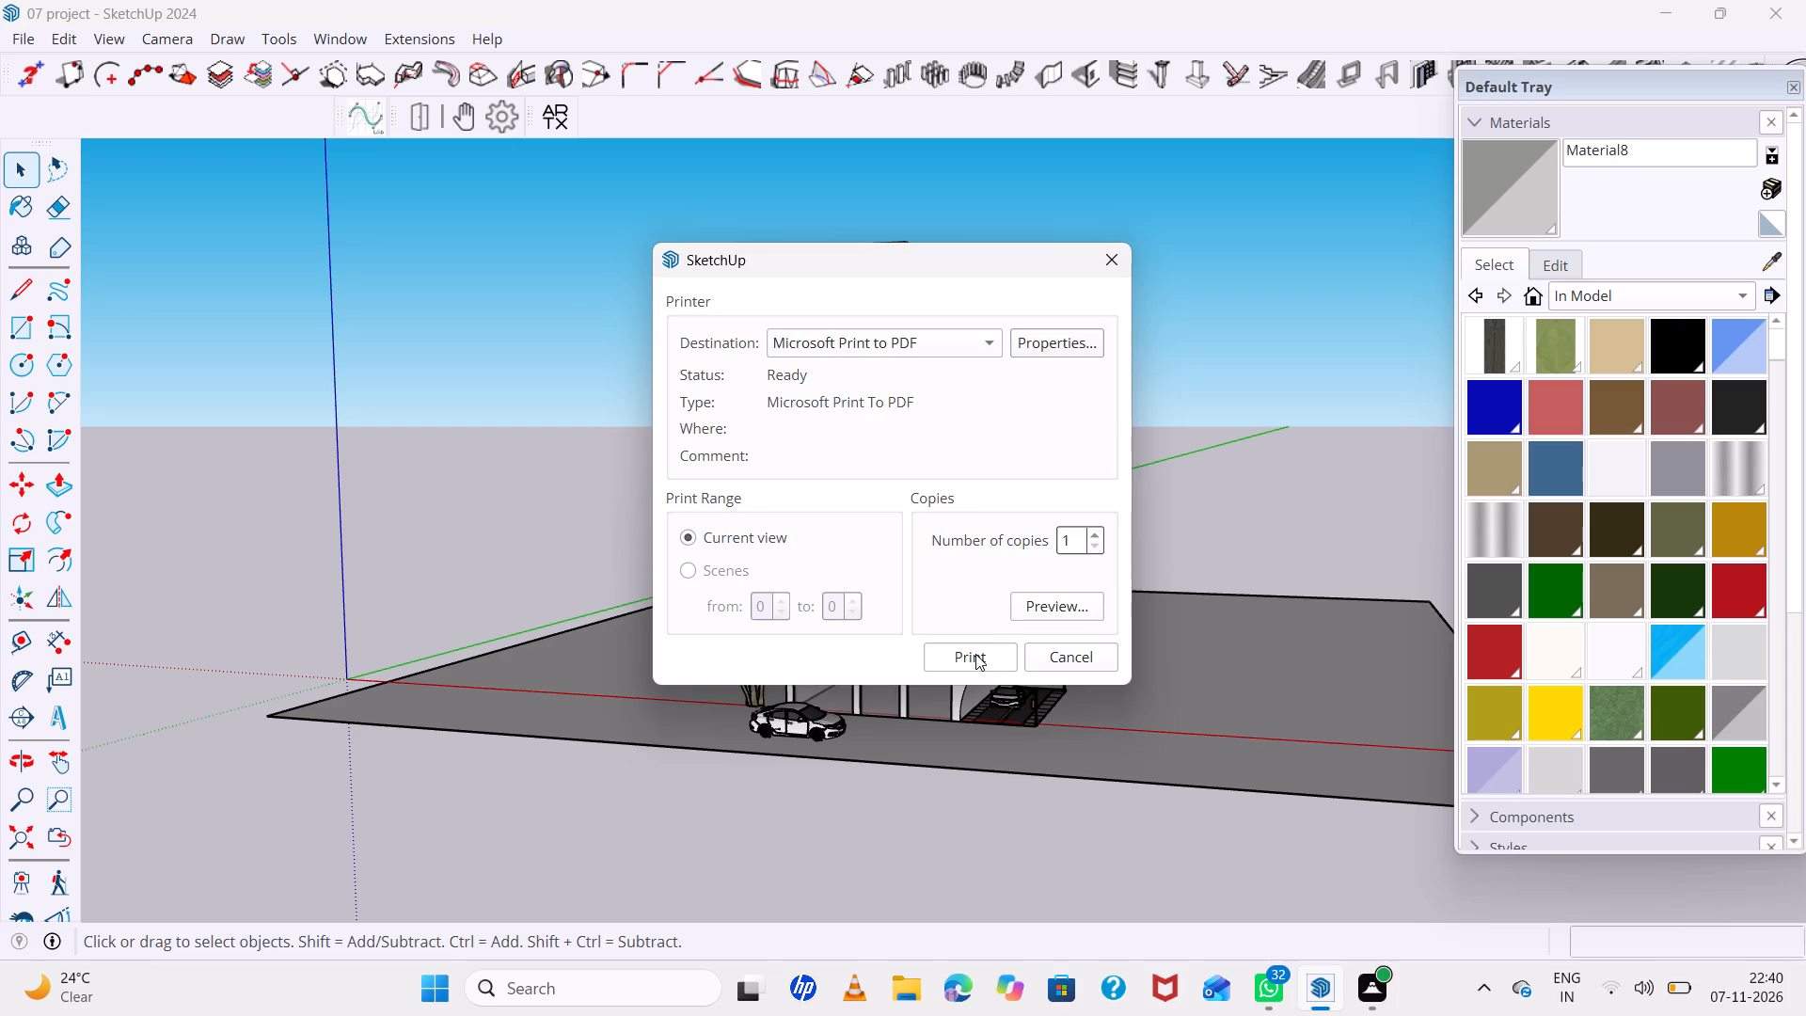
left_click(974, 654)
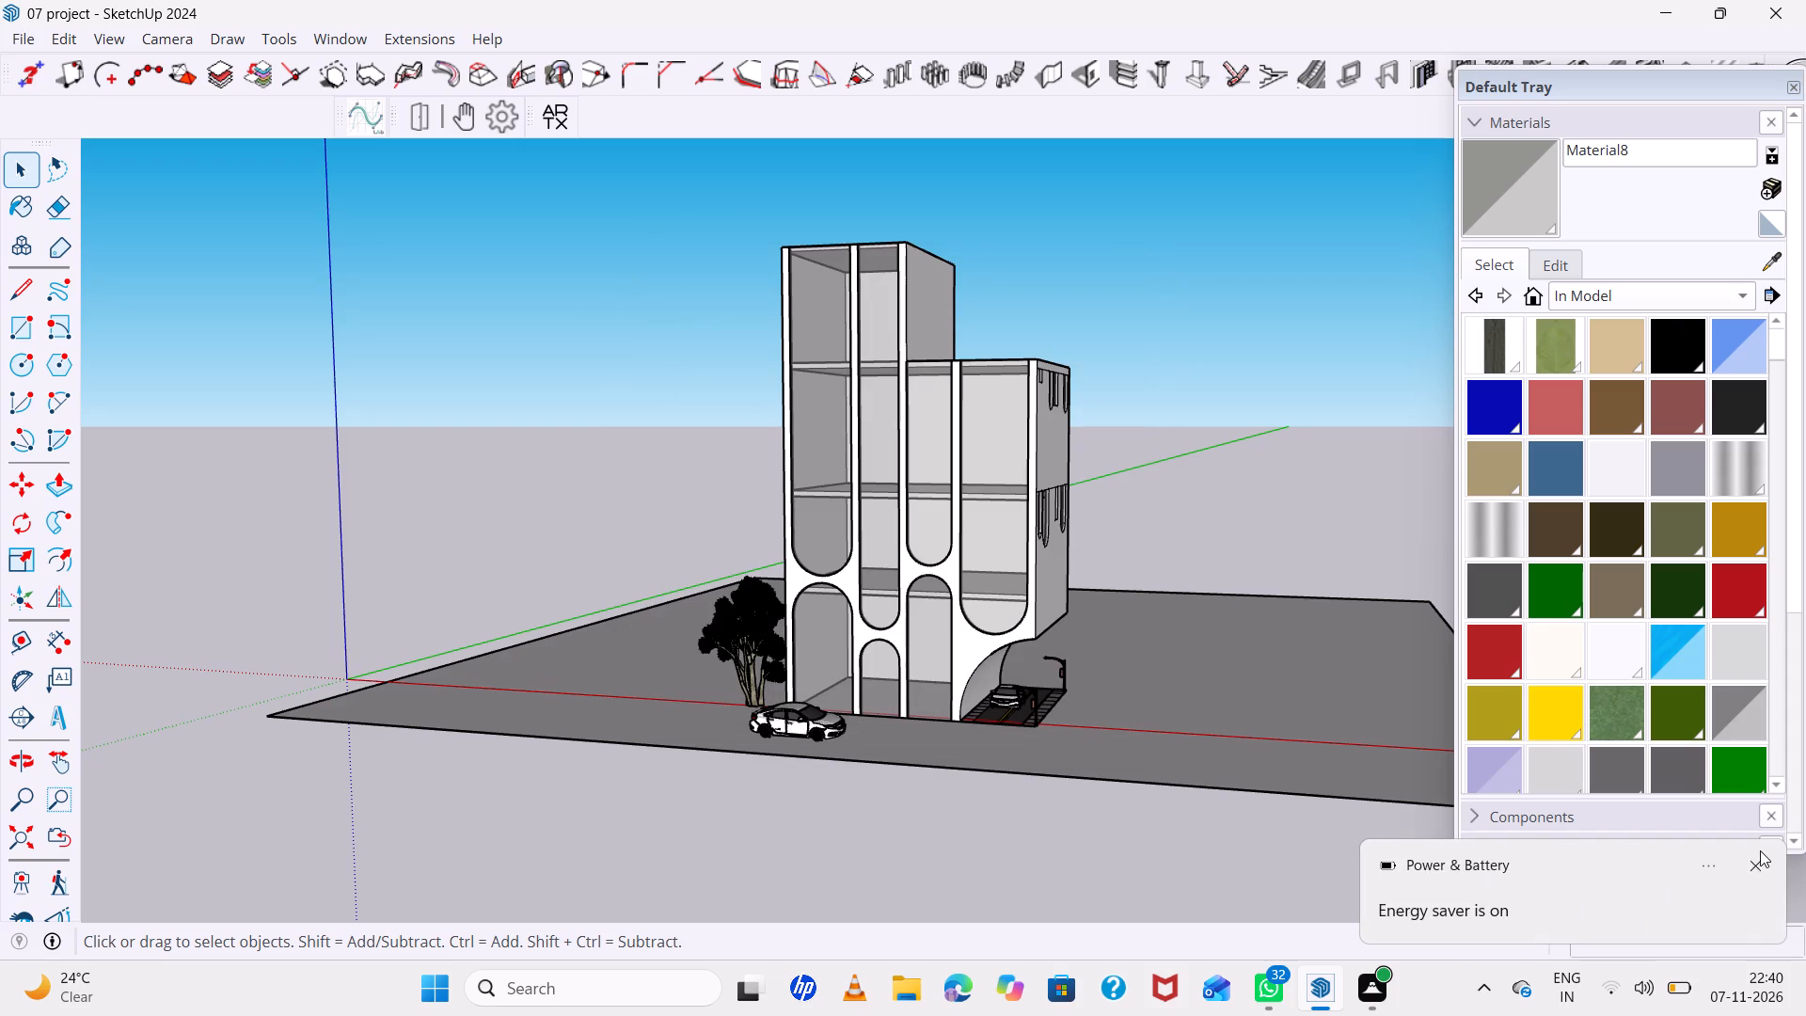
left_click(1761, 863)
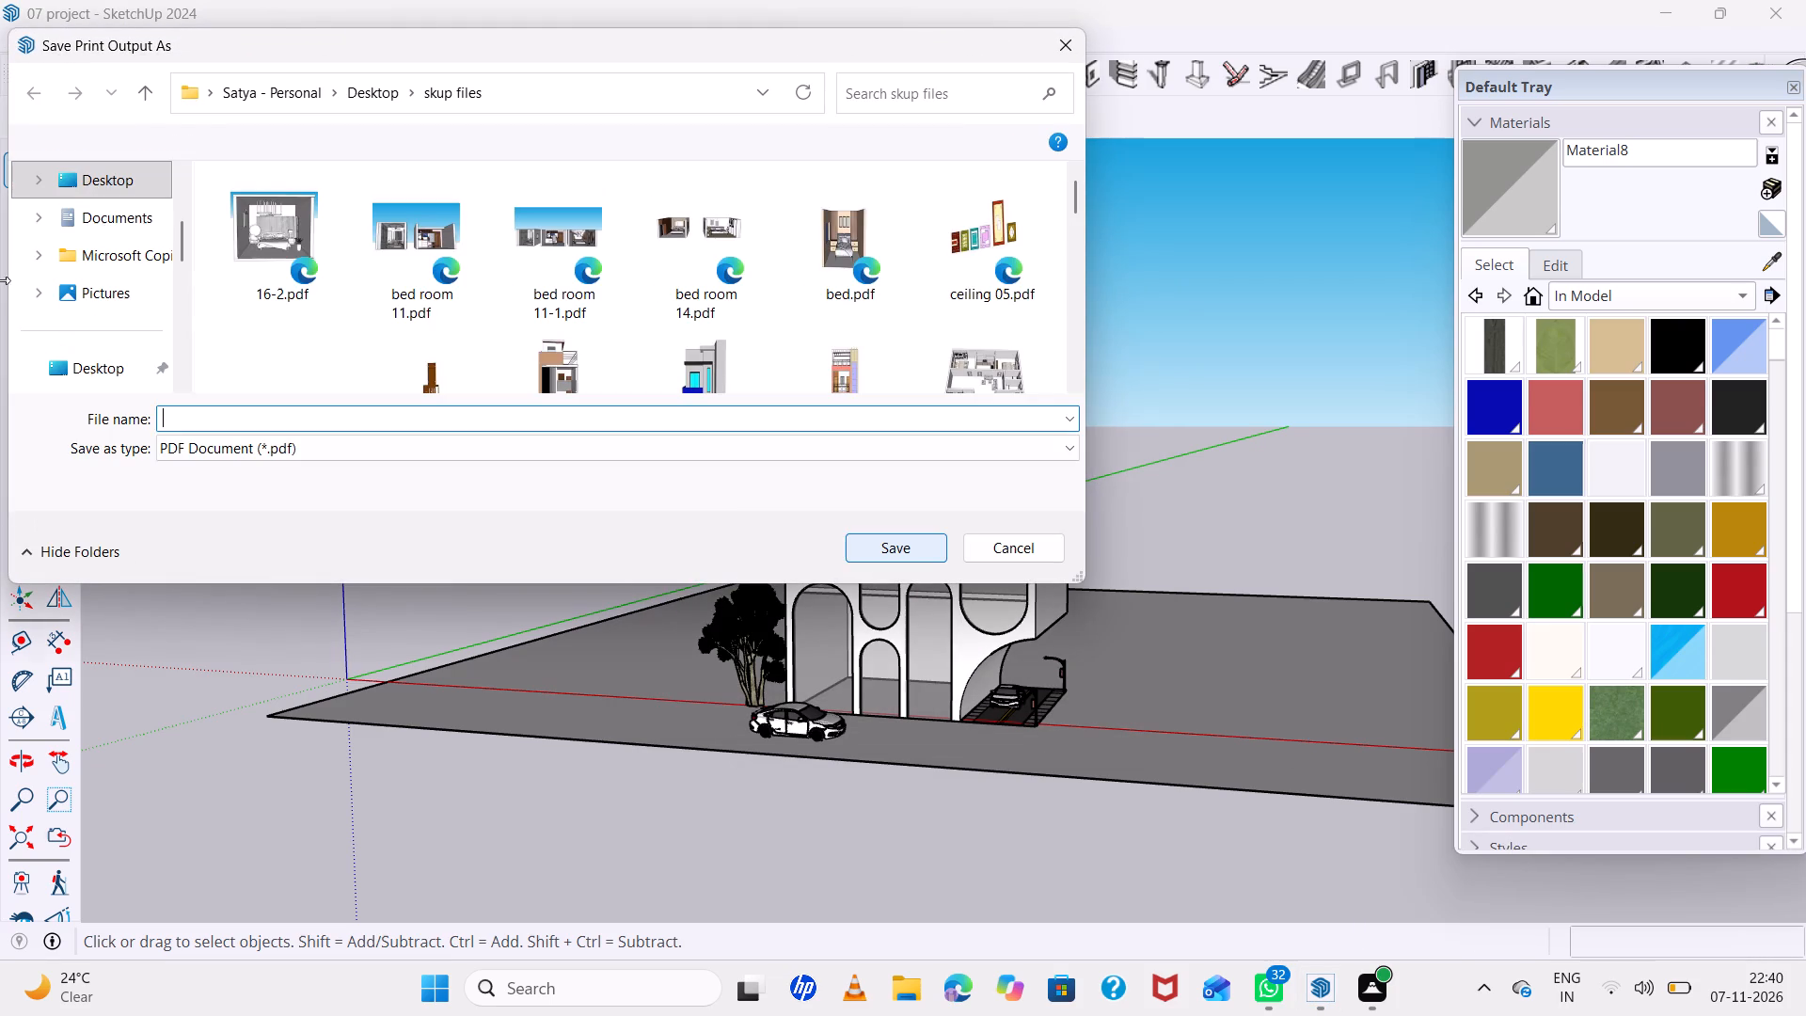
left_click(93, 377)
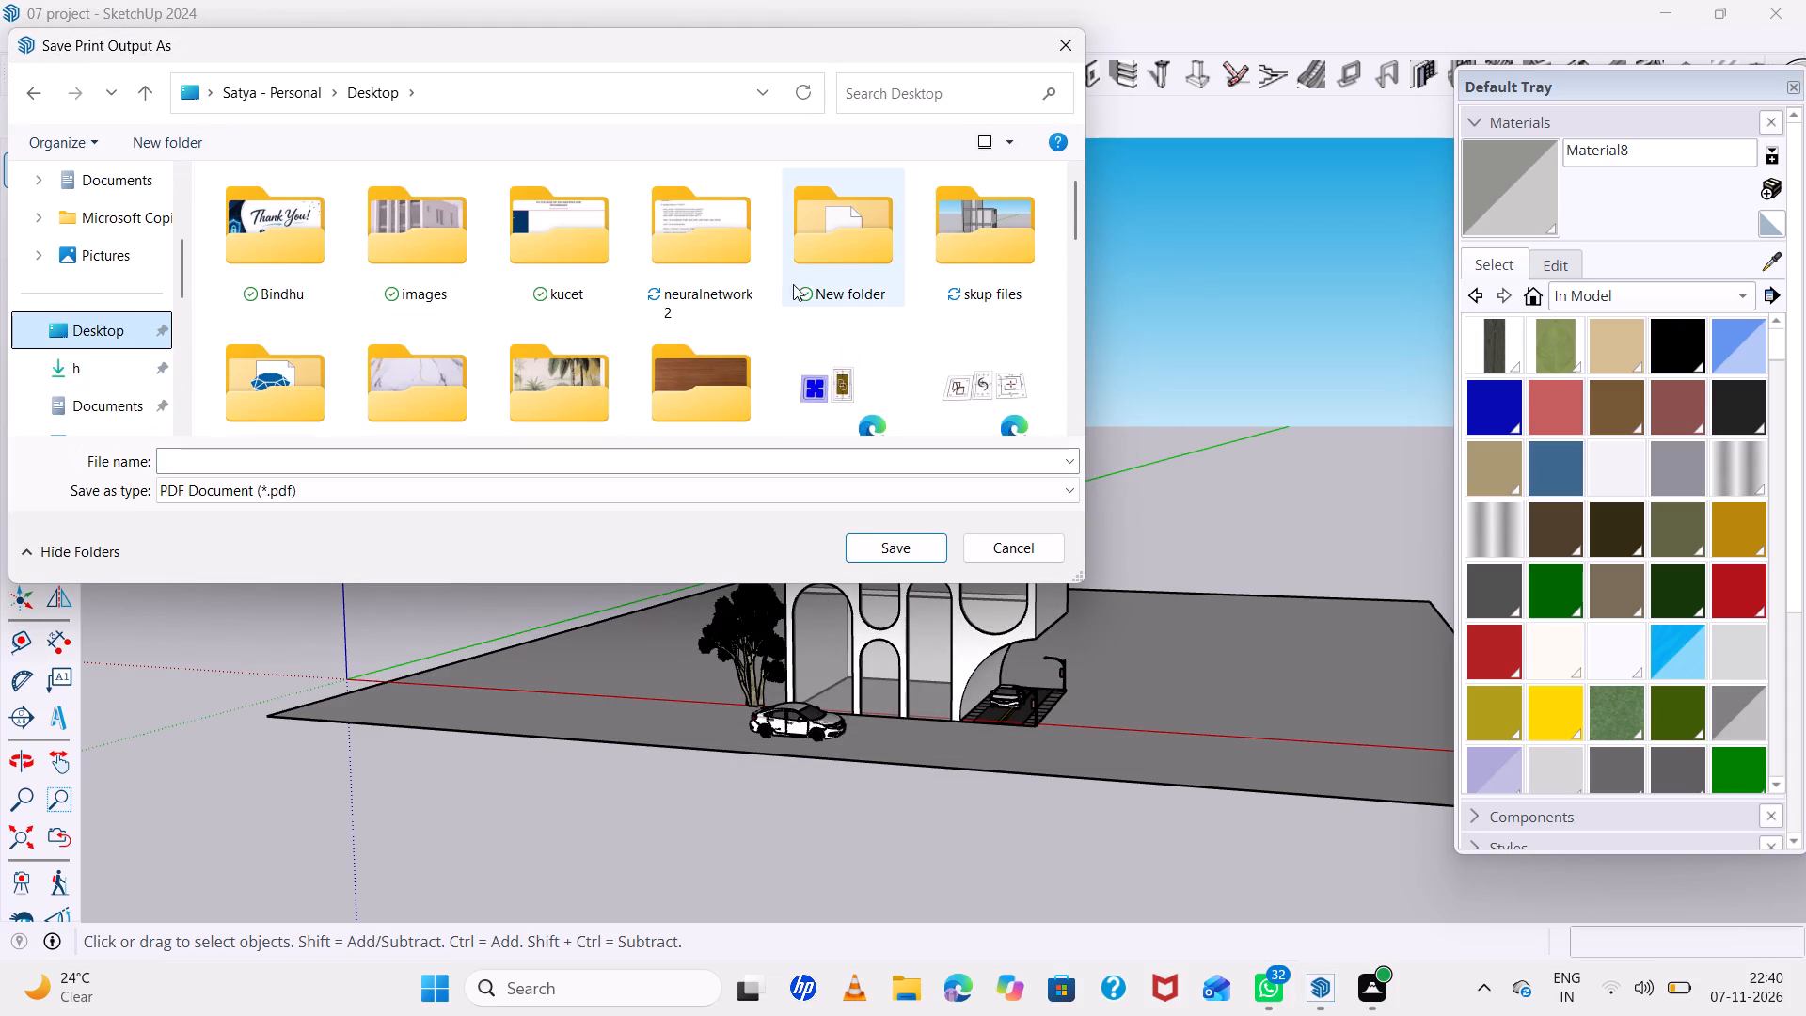
double_click(962, 273)
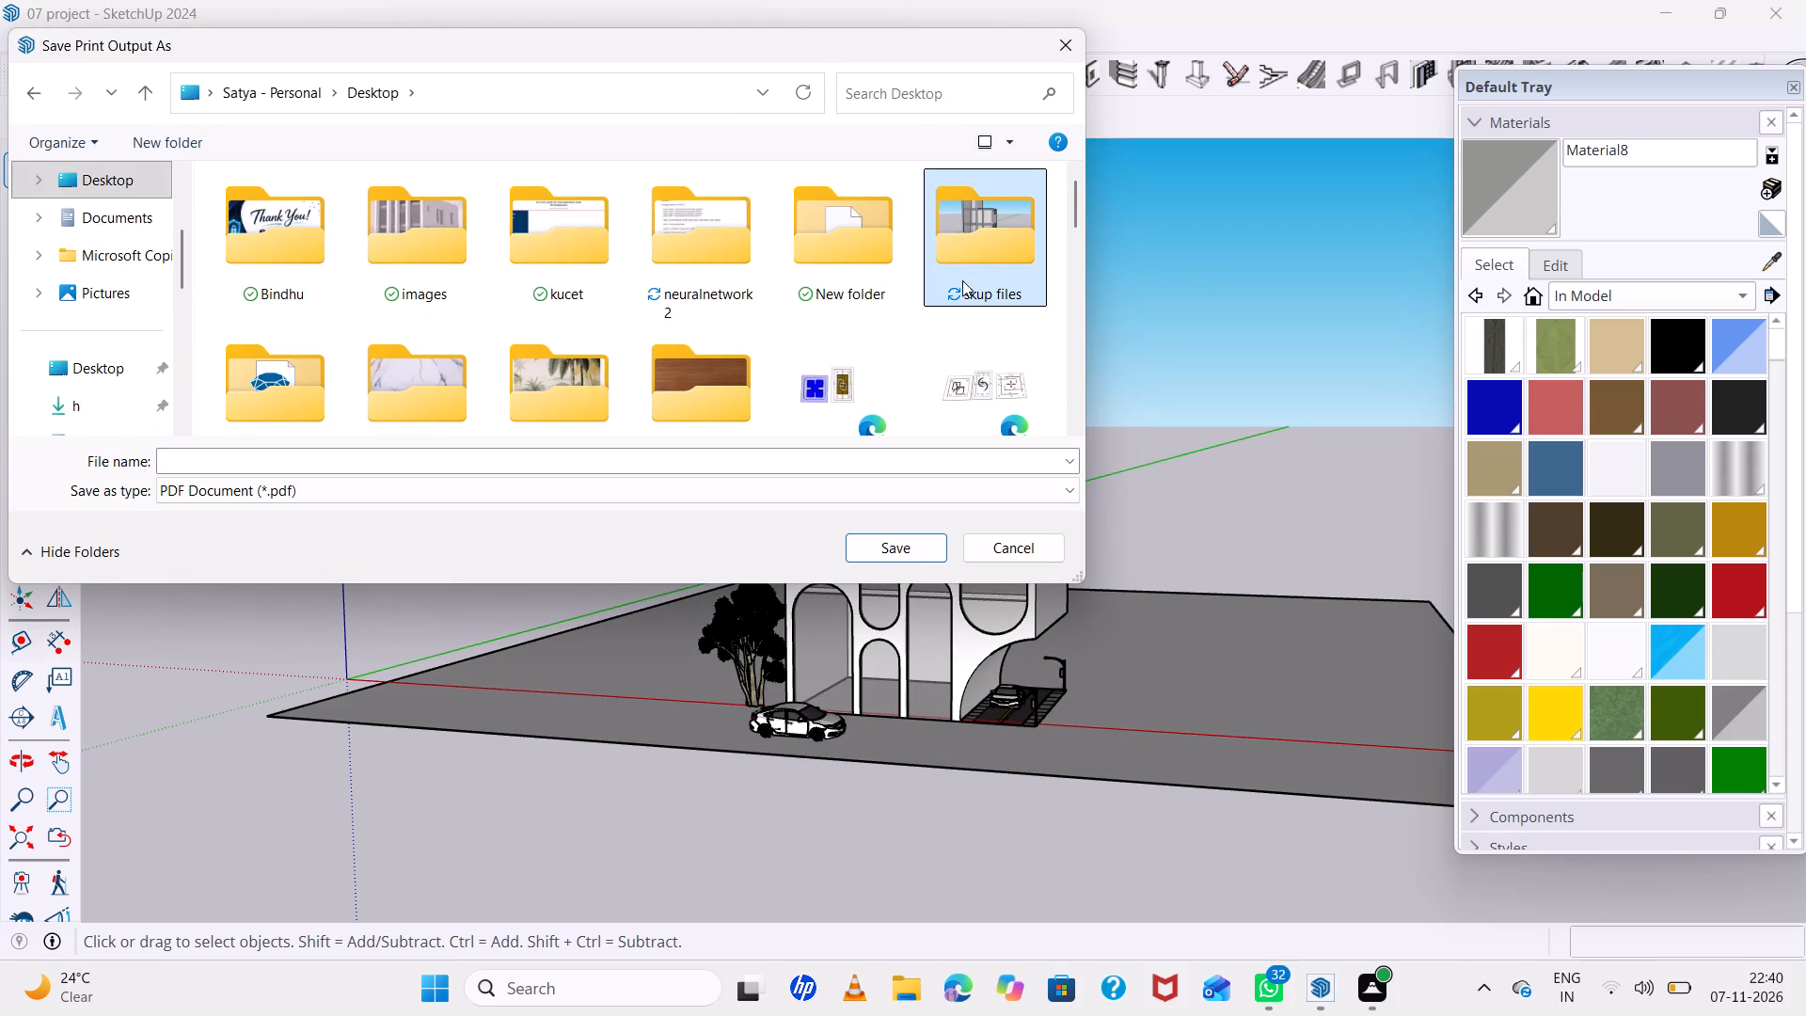
left_click(308, 460)
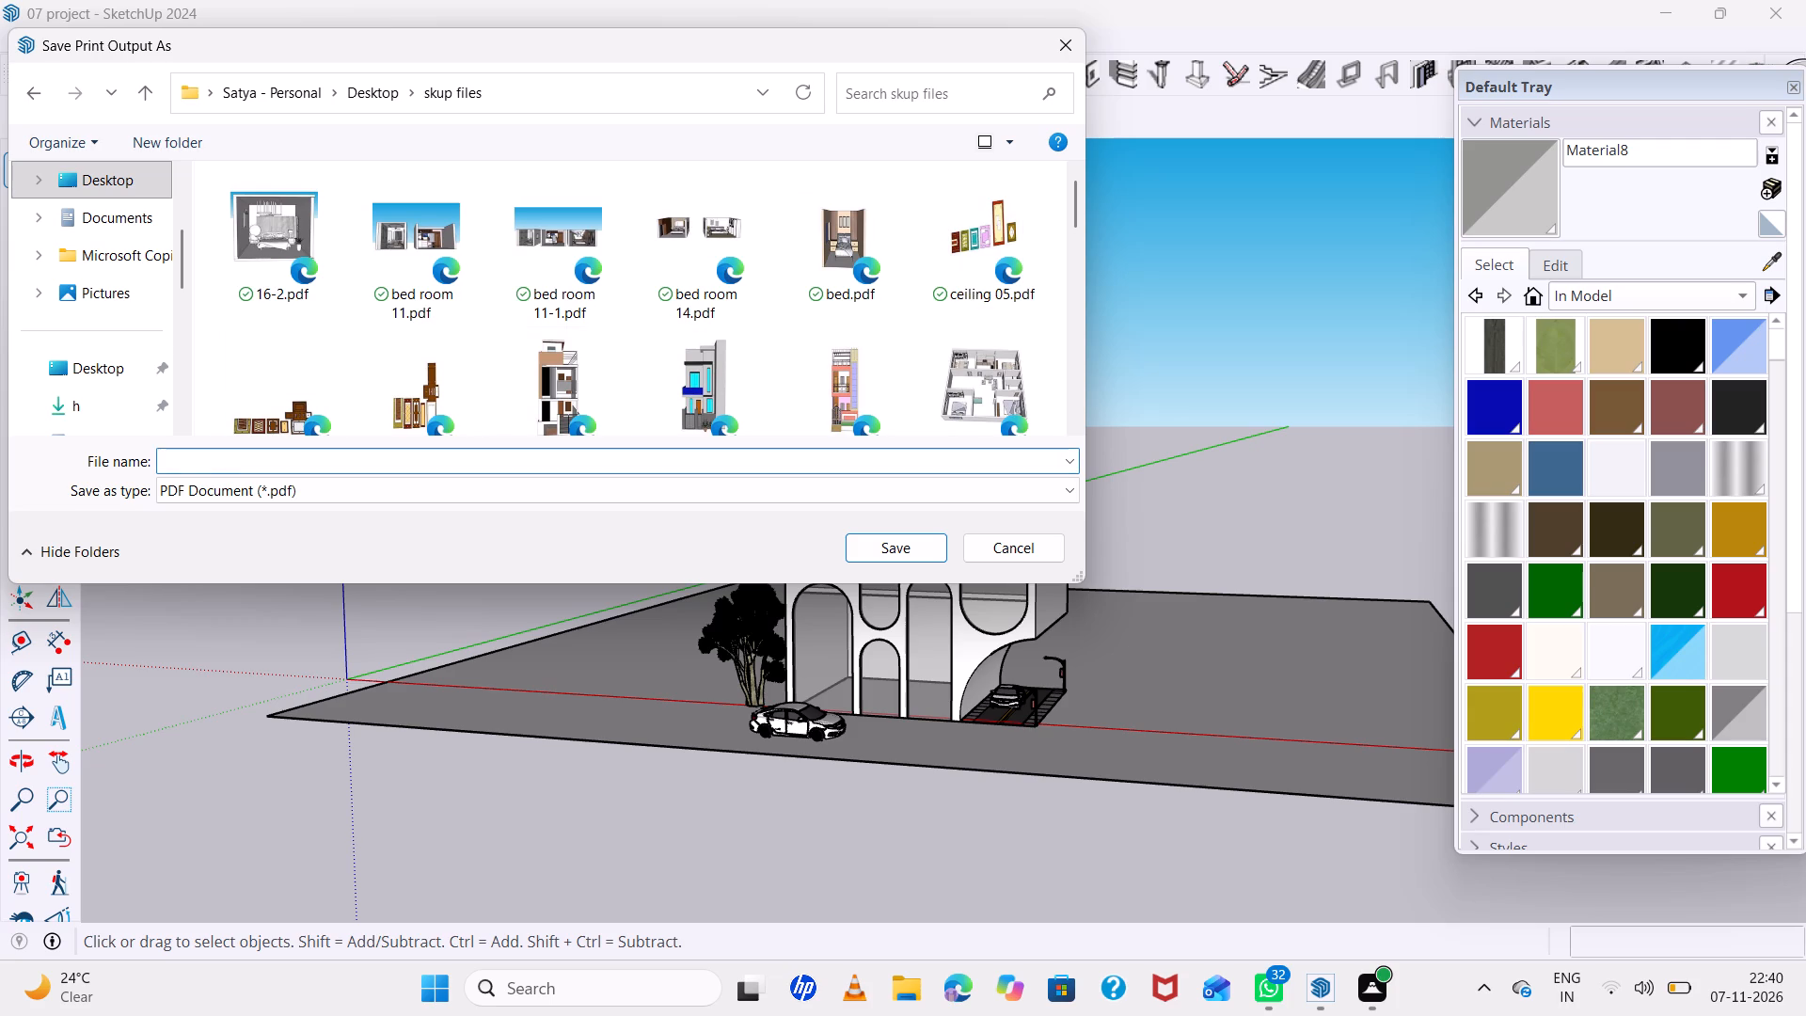
type("07")
key("Return")
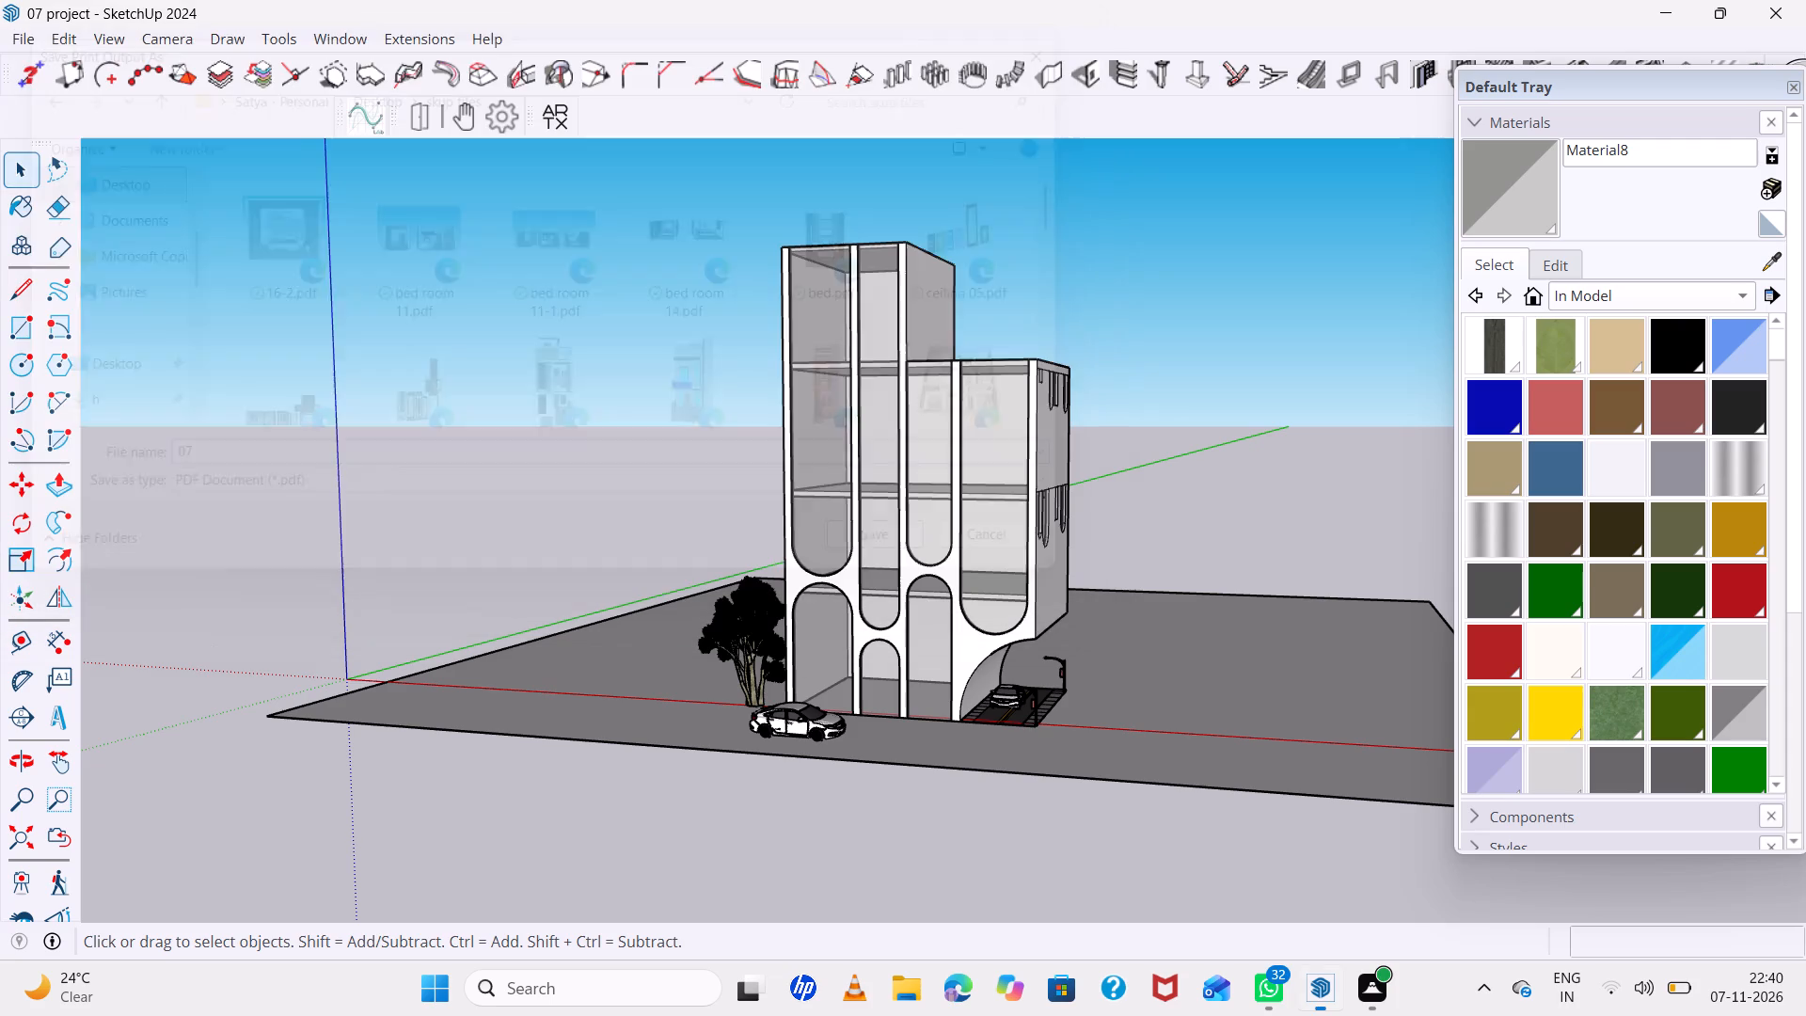
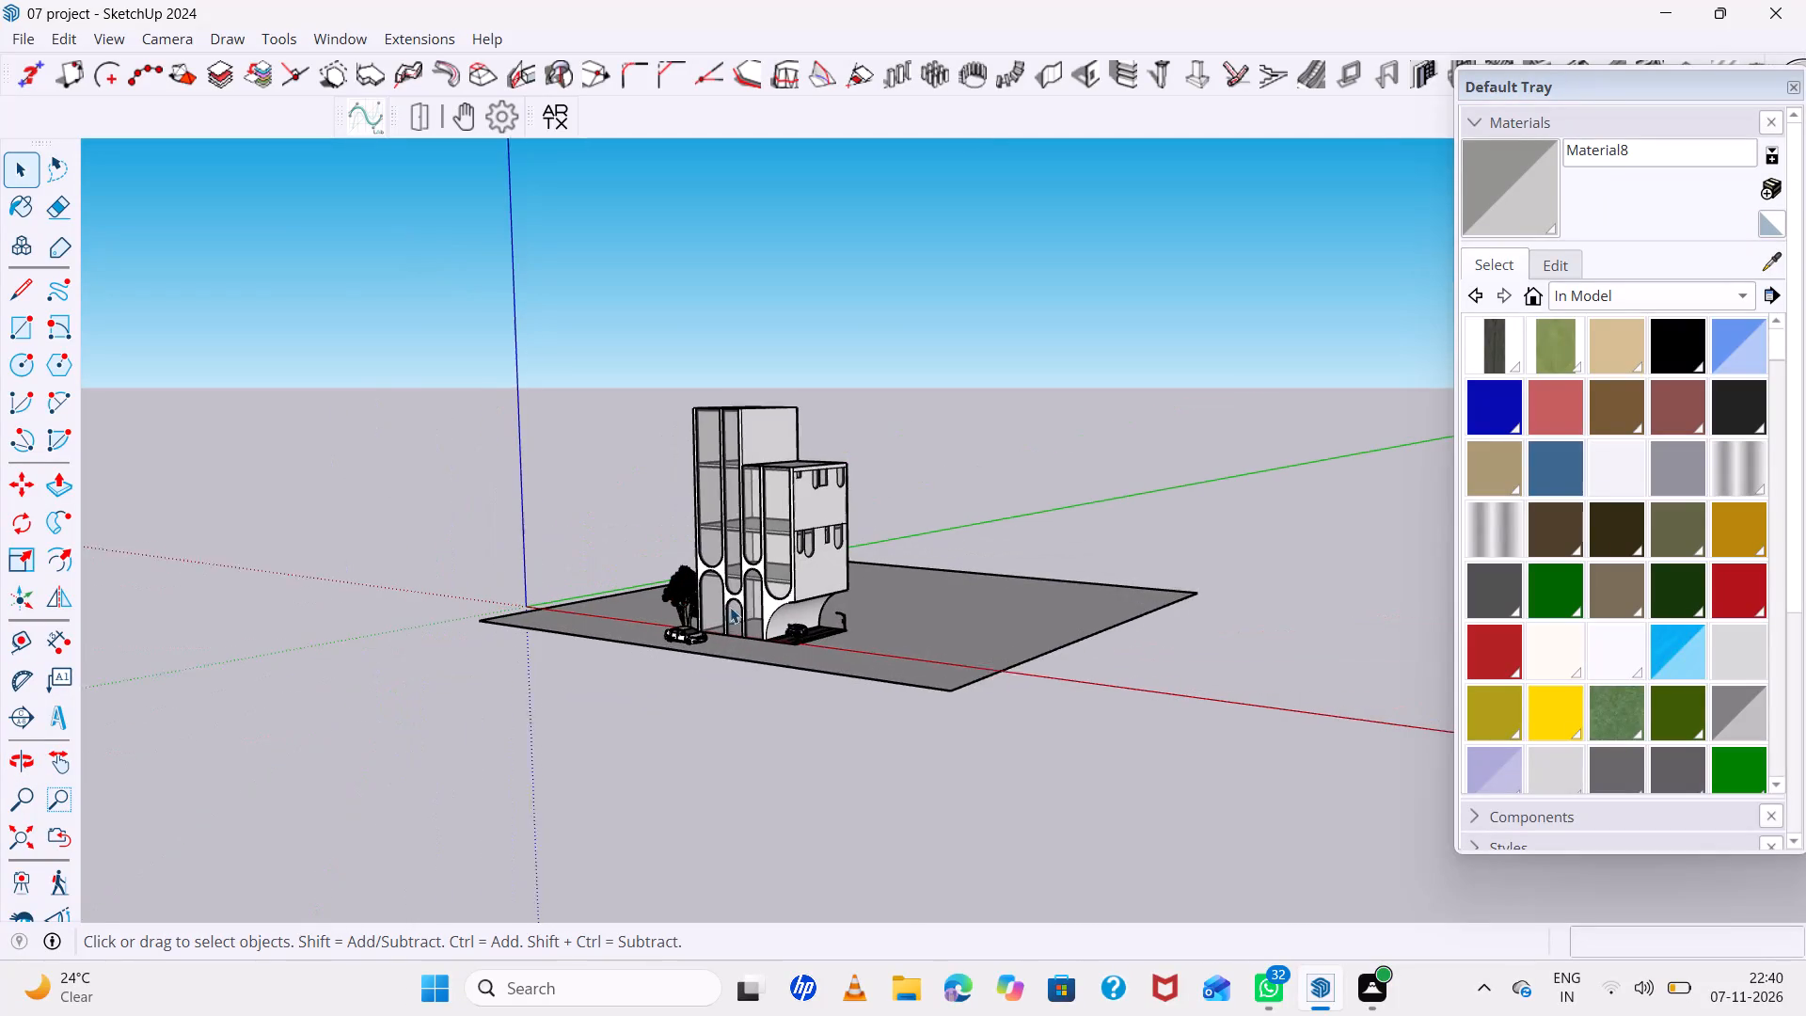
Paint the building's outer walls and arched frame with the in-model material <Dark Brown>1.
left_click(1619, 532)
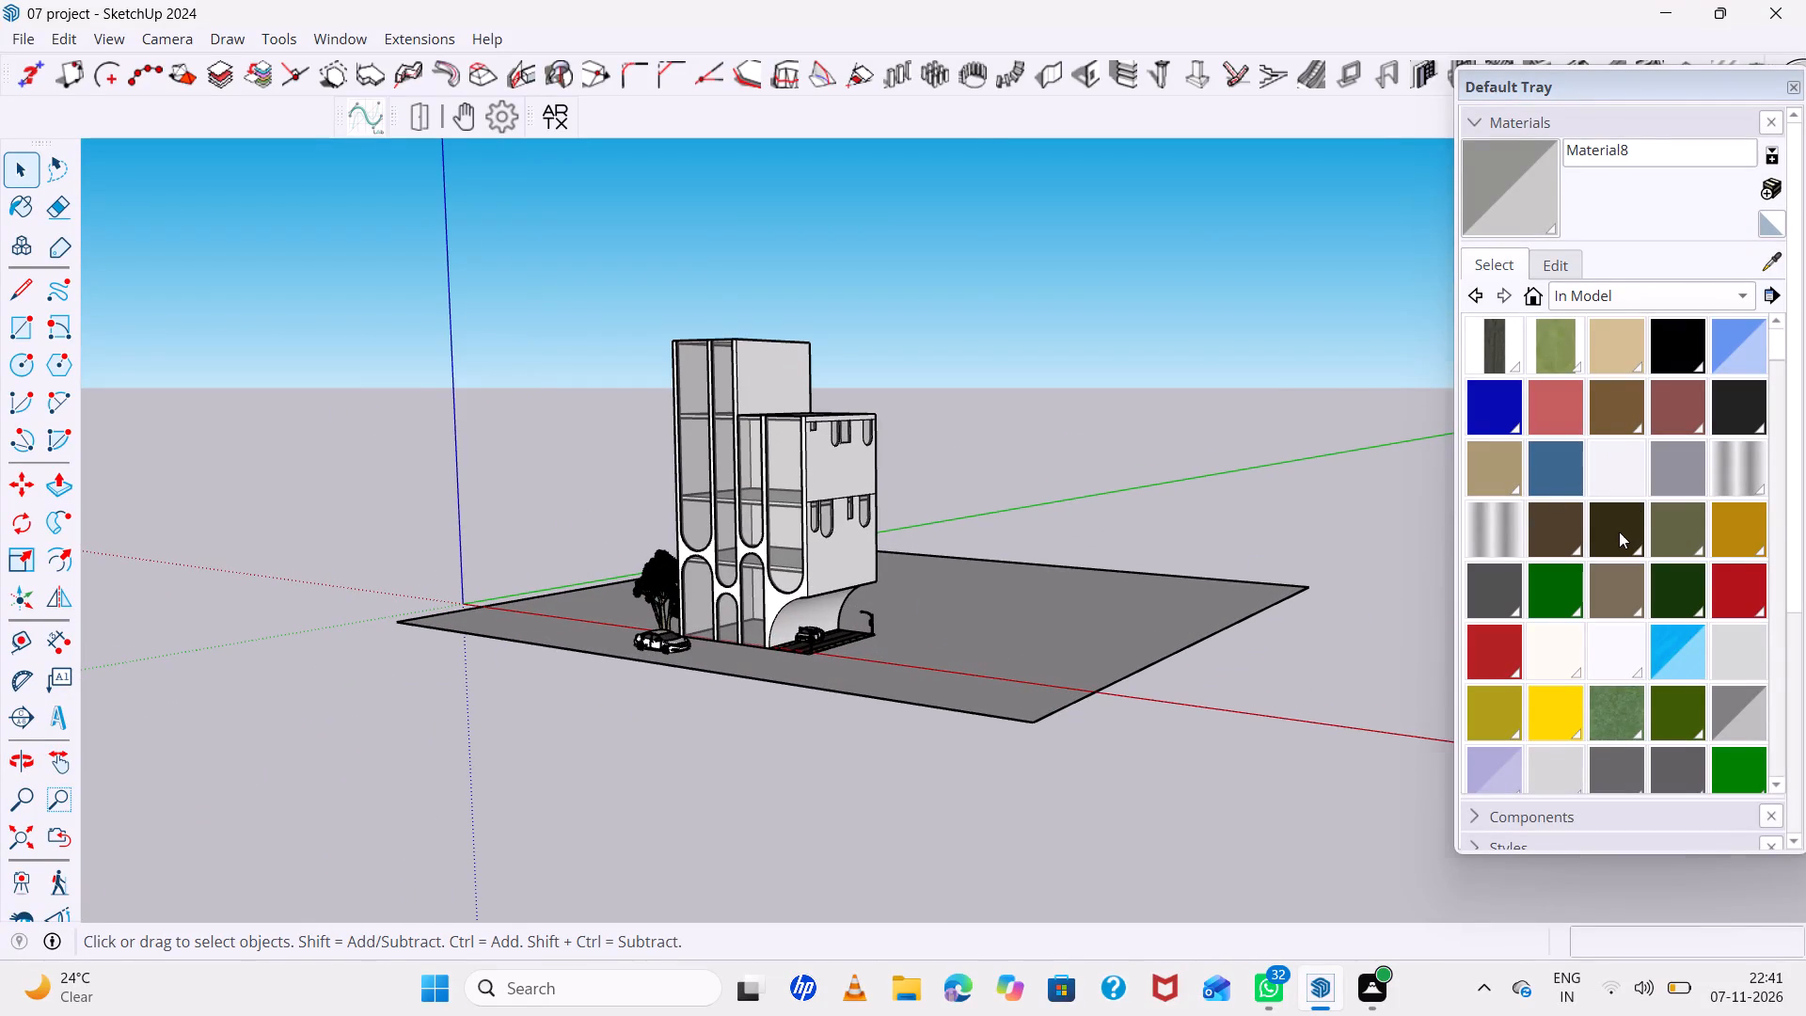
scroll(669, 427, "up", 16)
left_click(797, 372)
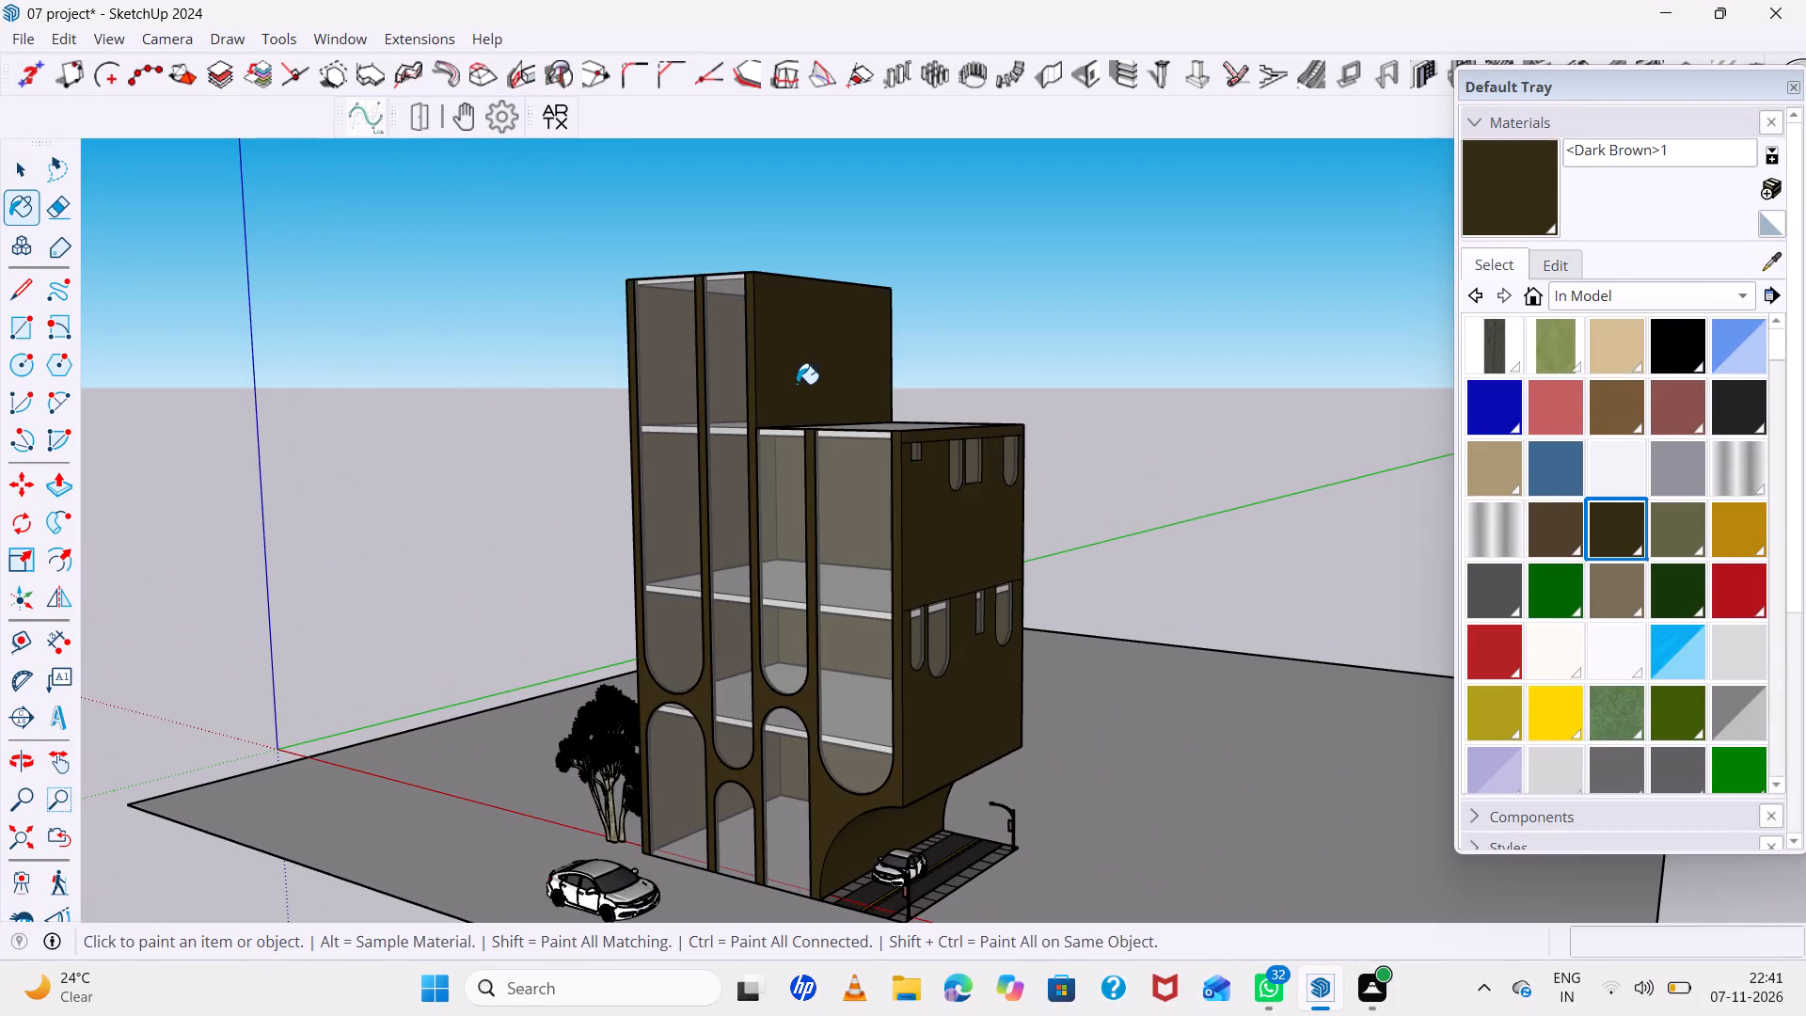
Repaint the building's outer walls and arched frame with the in-model material <DarkKhaki> and leave the Paint Bucket.
scroll(797, 384, "down", 5)
middle_click_drag(831, 431, 1141, 472)
scroll(849, 380, "down", 8)
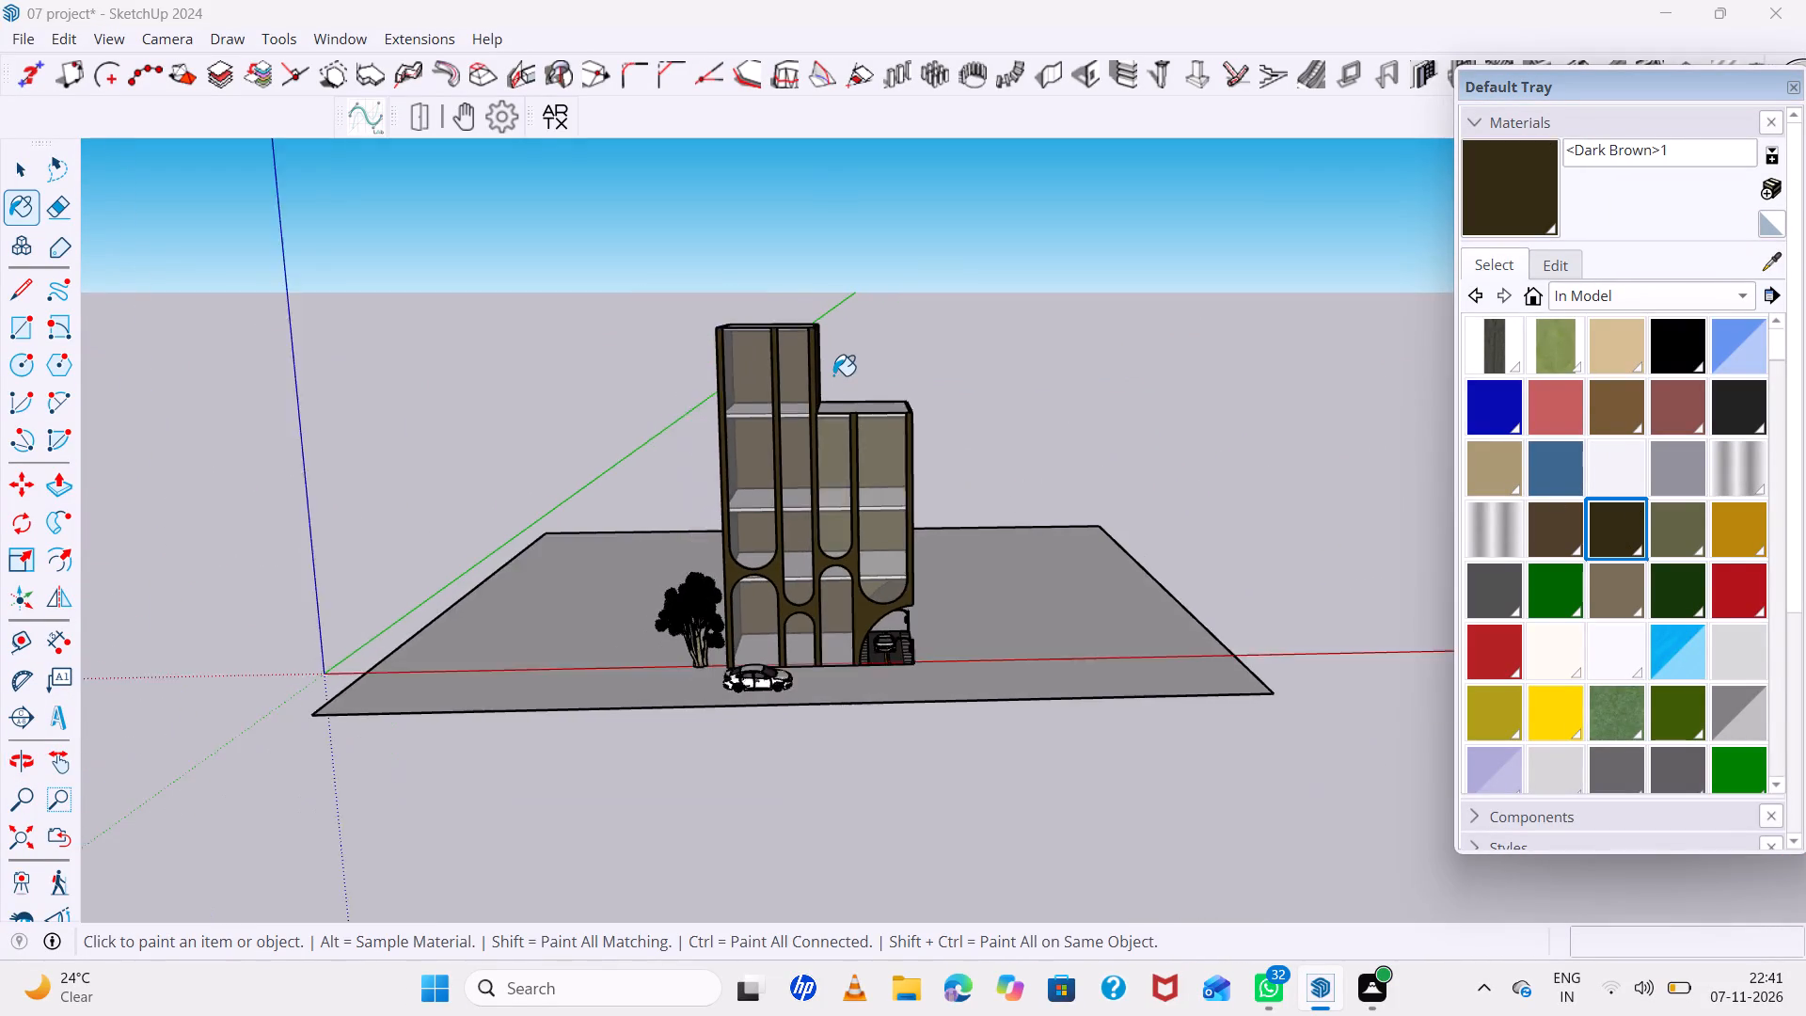
scroll(833, 375, "down", 3)
middle_click_drag(982, 478, 755, 416)
scroll(879, 456, "up", 9)
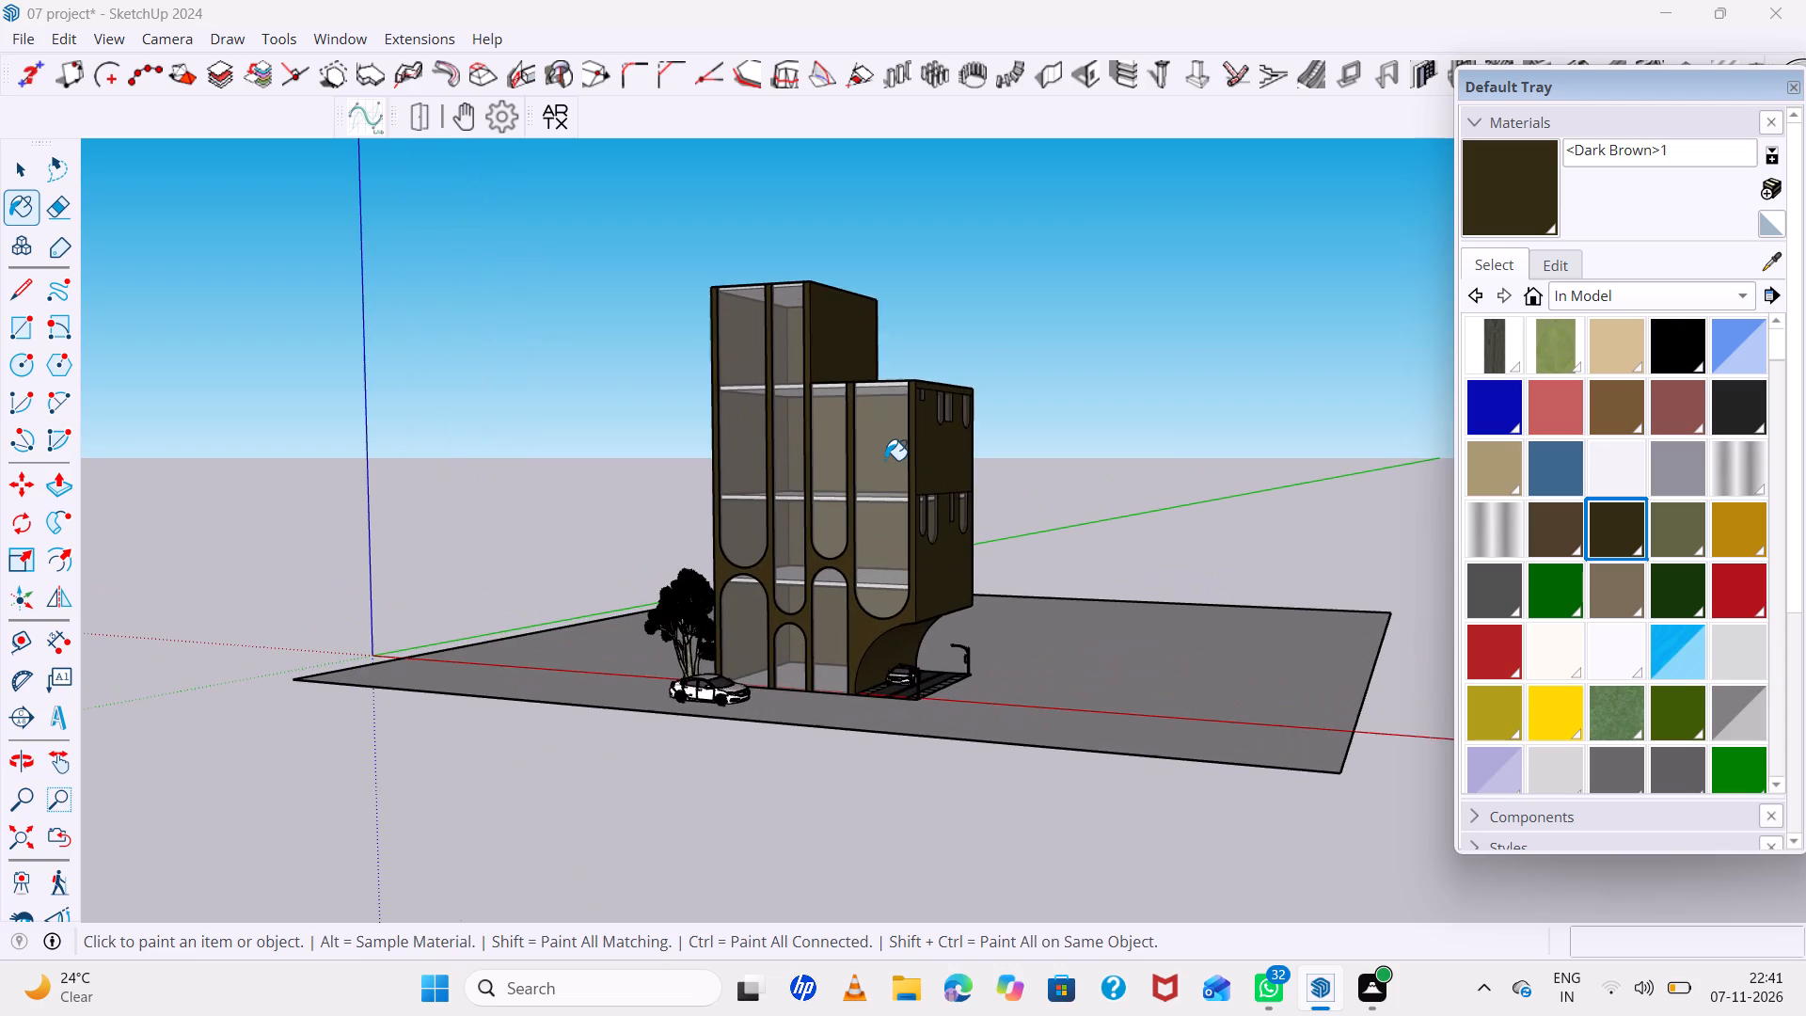
middle_click_drag(936, 466, 944, 438)
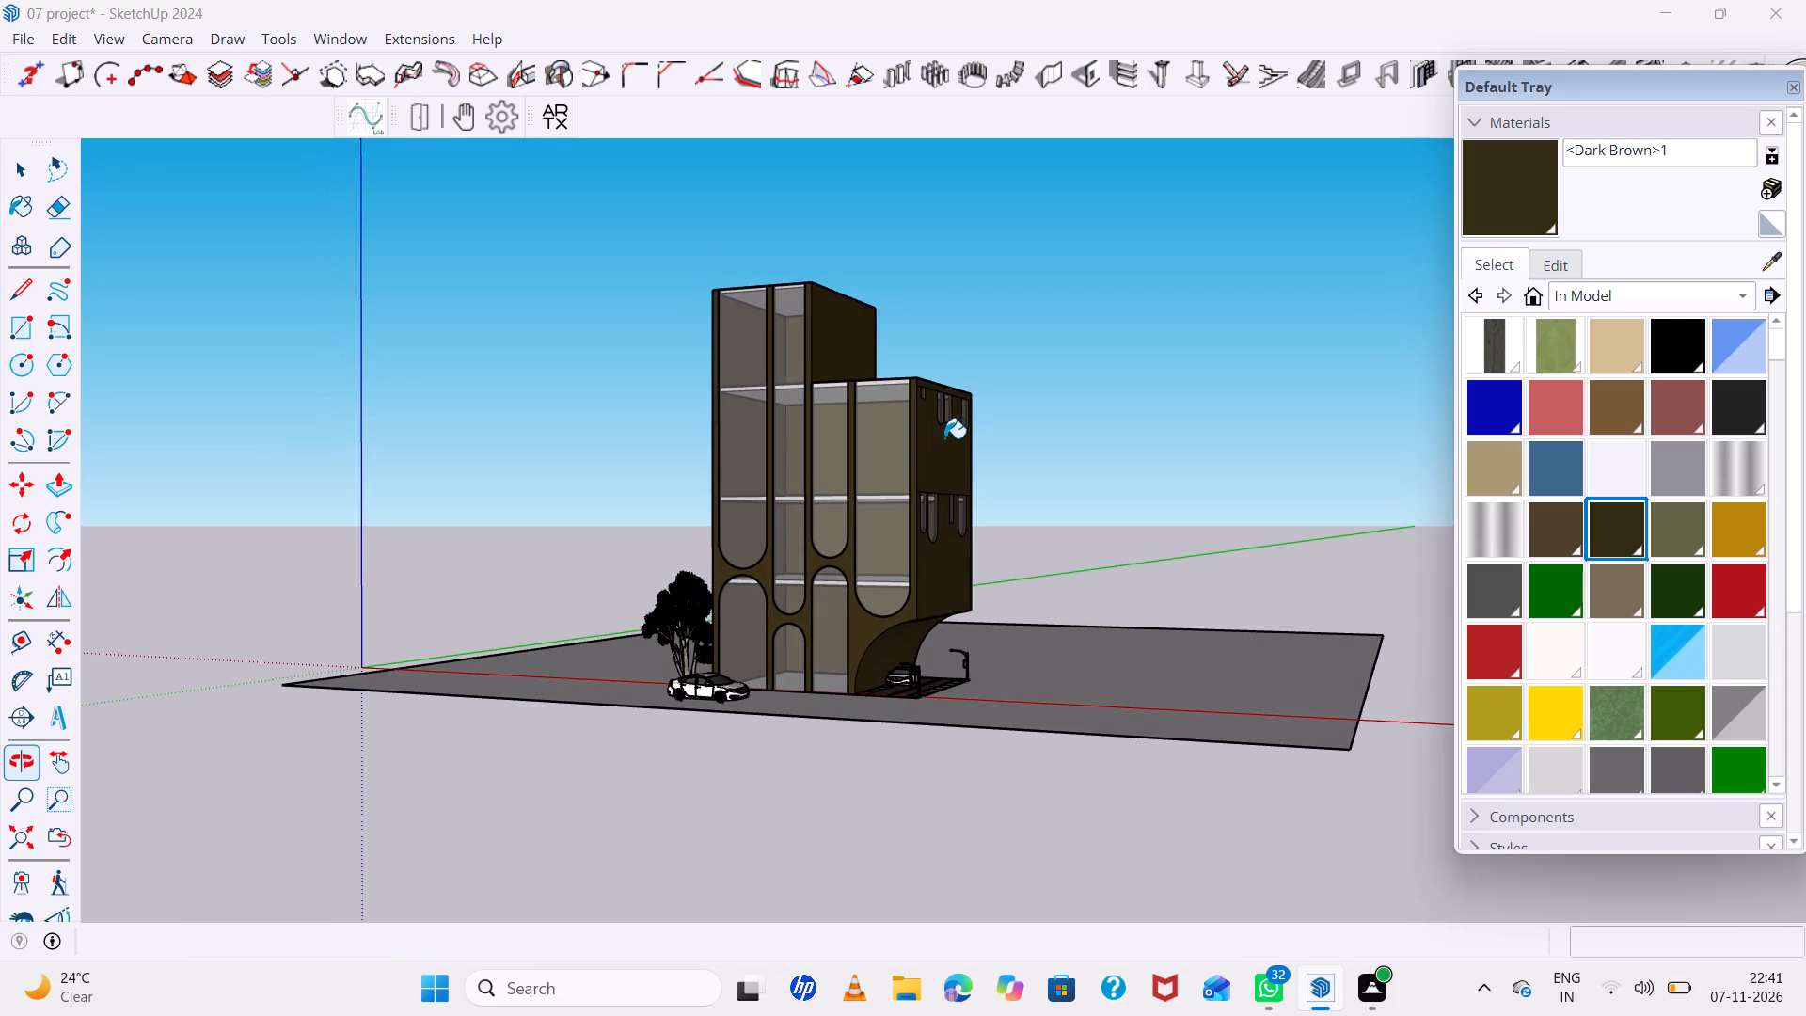
scroll(944, 440, "up", 1)
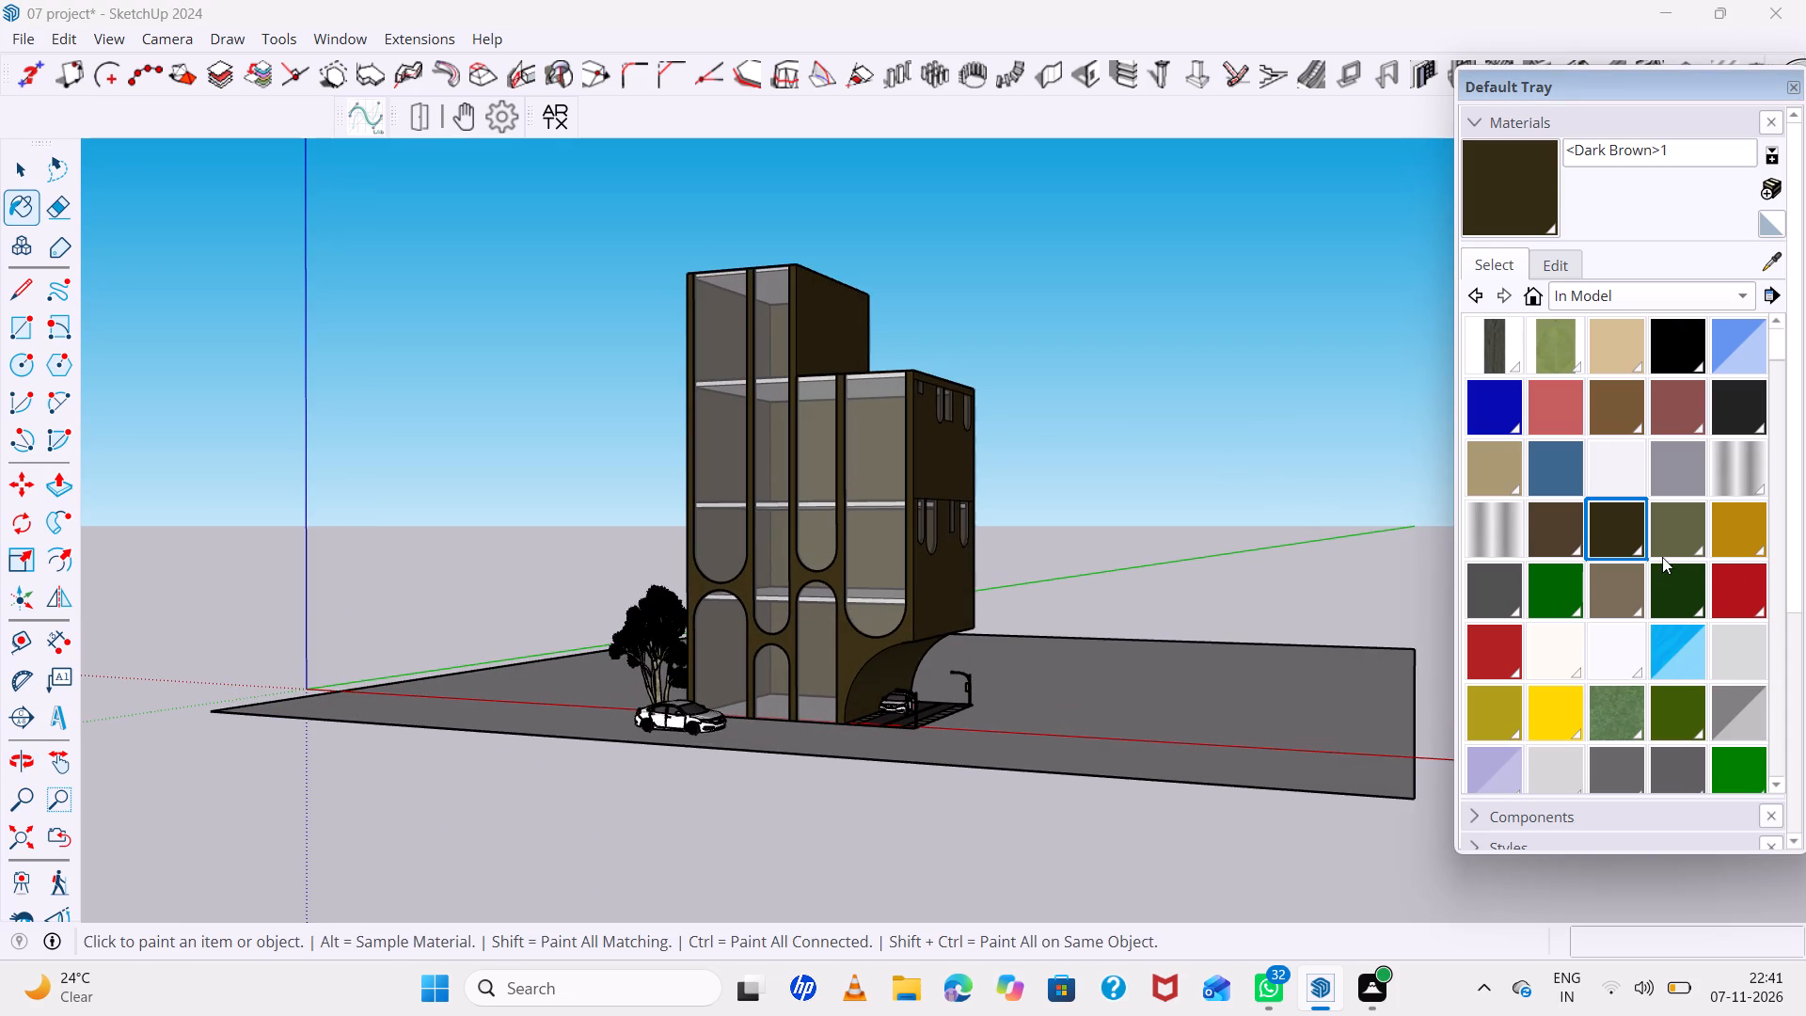
left_click(1631, 587)
left_click(944, 470)
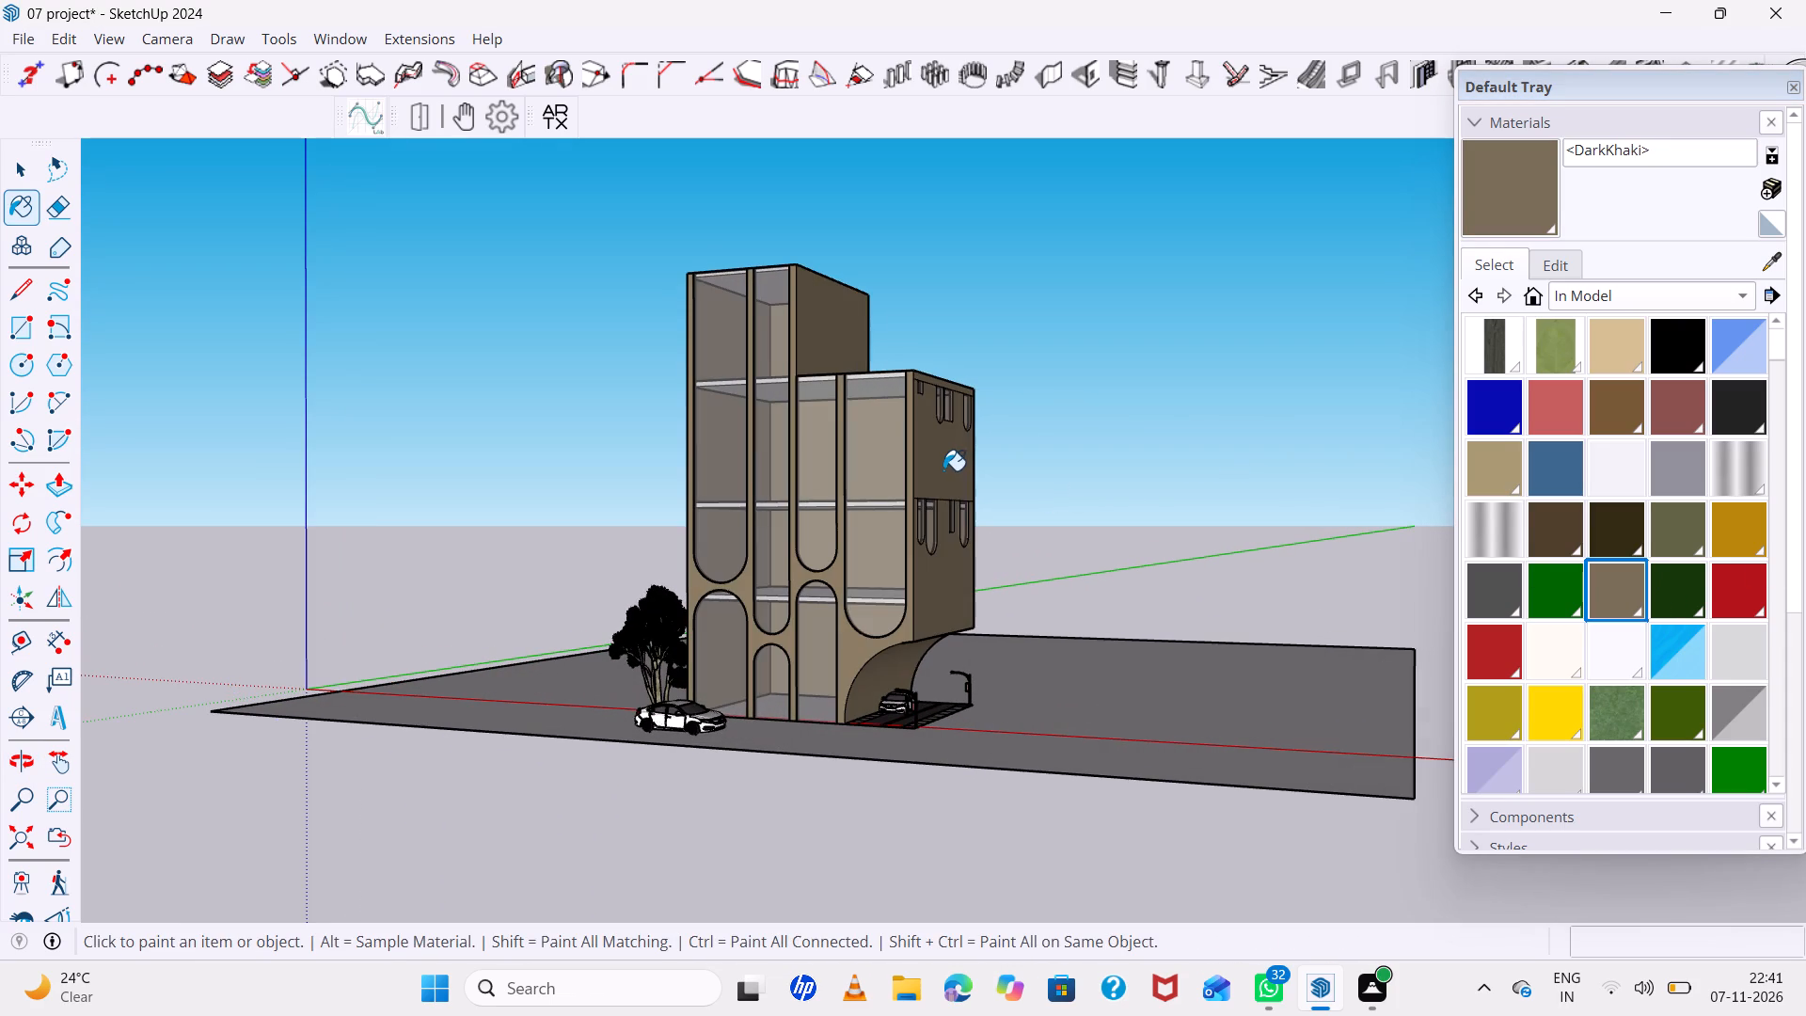
scroll(936, 475, "up", 4)
middle_click_drag(971, 499, 1001, 516)
key("space")
left_click(1145, 329)
Save the project with the whole building and its site in view.
scroll(1018, 364, "down", 5)
scroll(1018, 368, "up", 2)
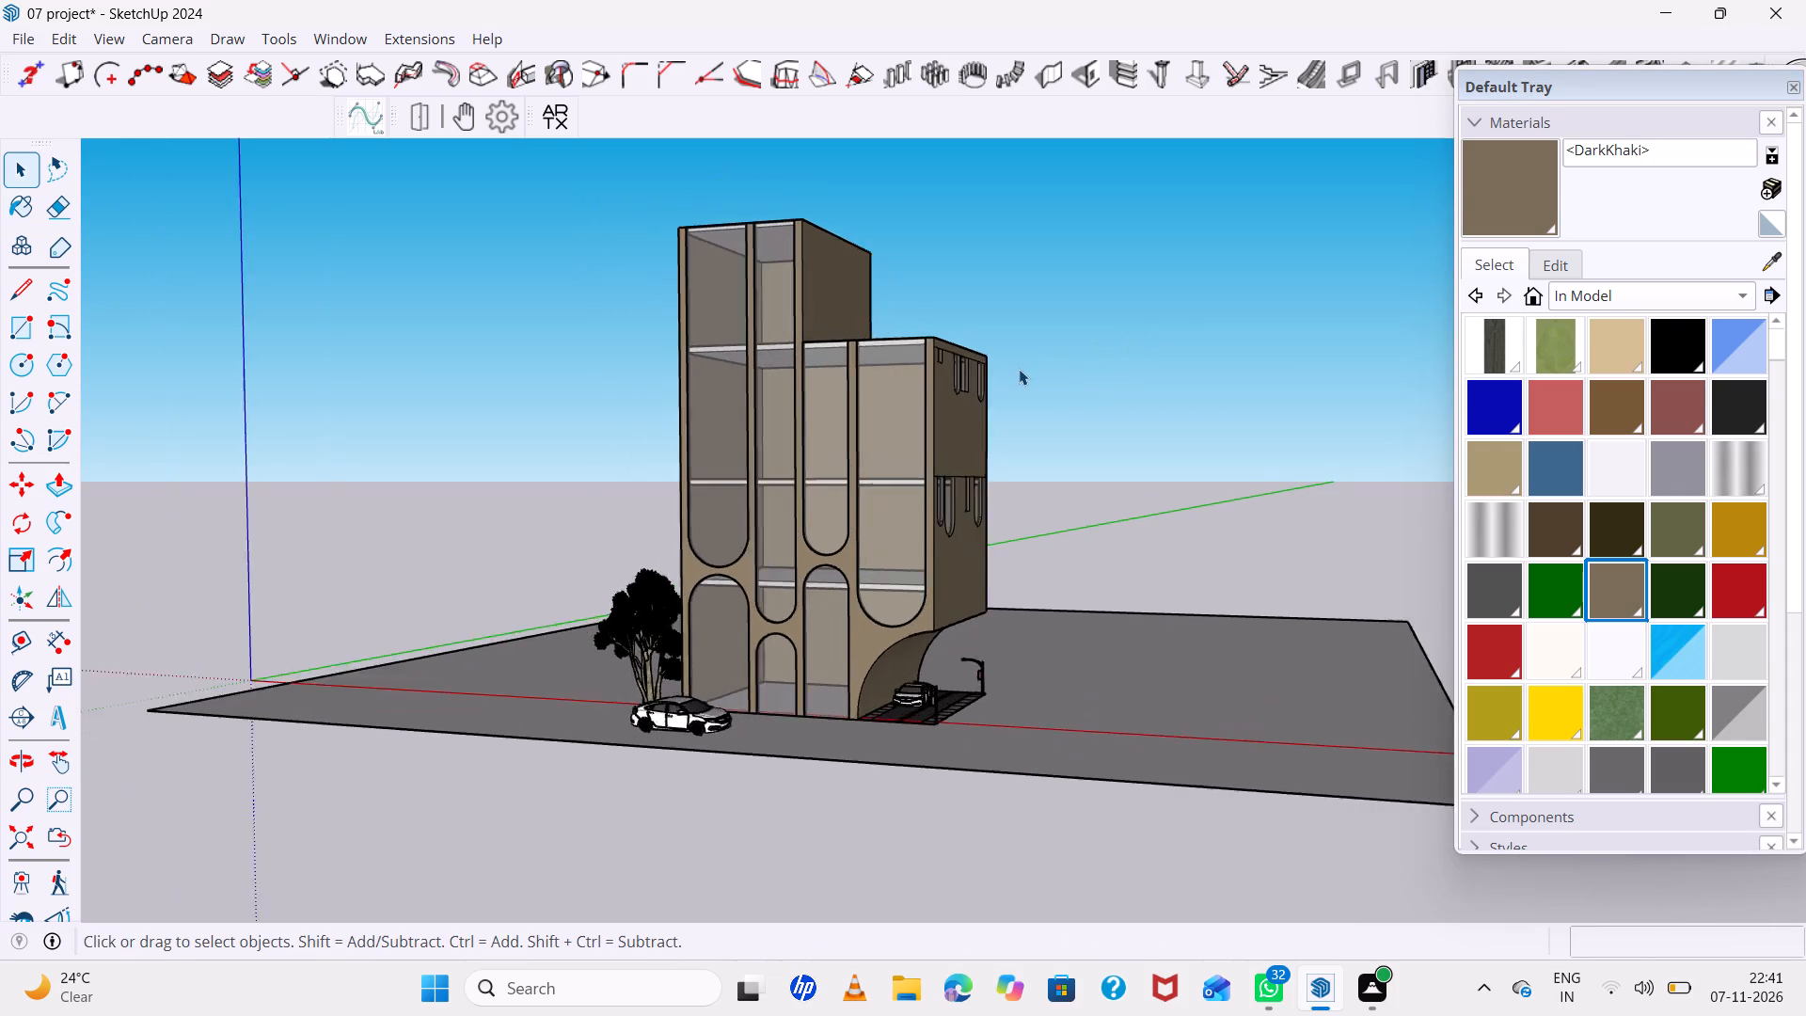
scroll(1019, 369, "up", 2)
middle_click_drag(1019, 373, 1021, 410)
scroll(1022, 410, "down", 5)
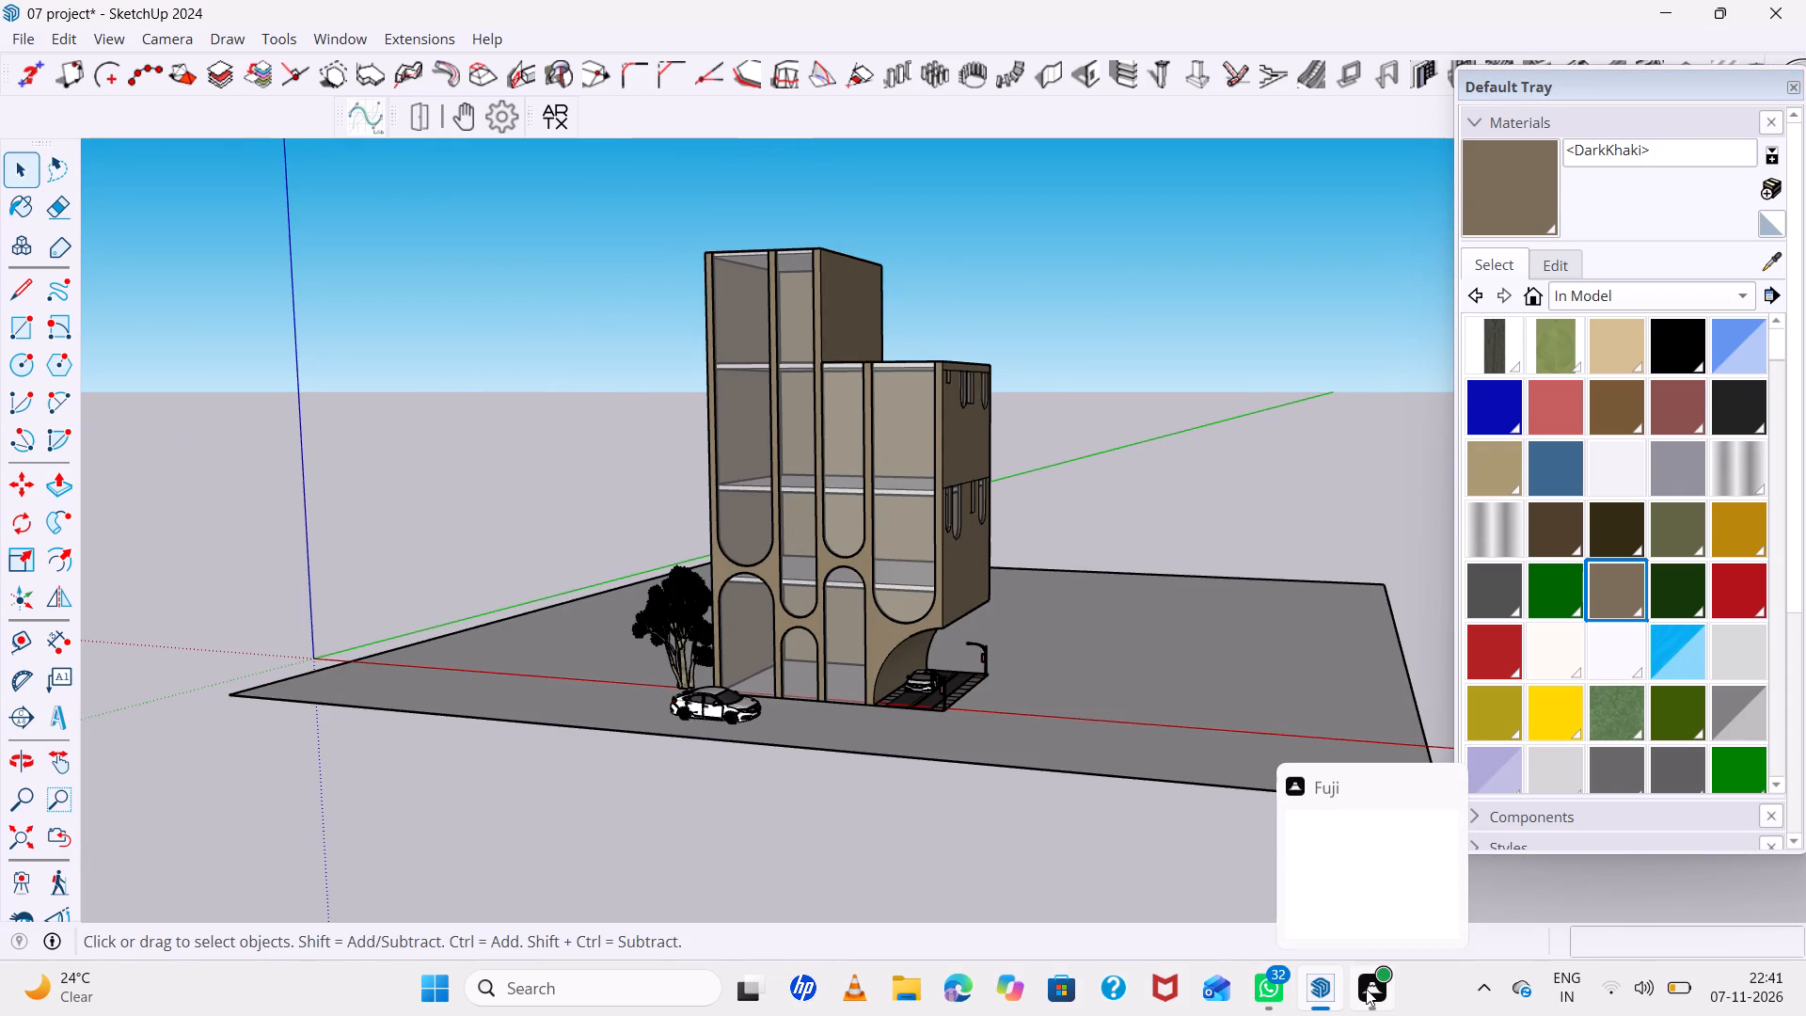
key("ctrl+s")
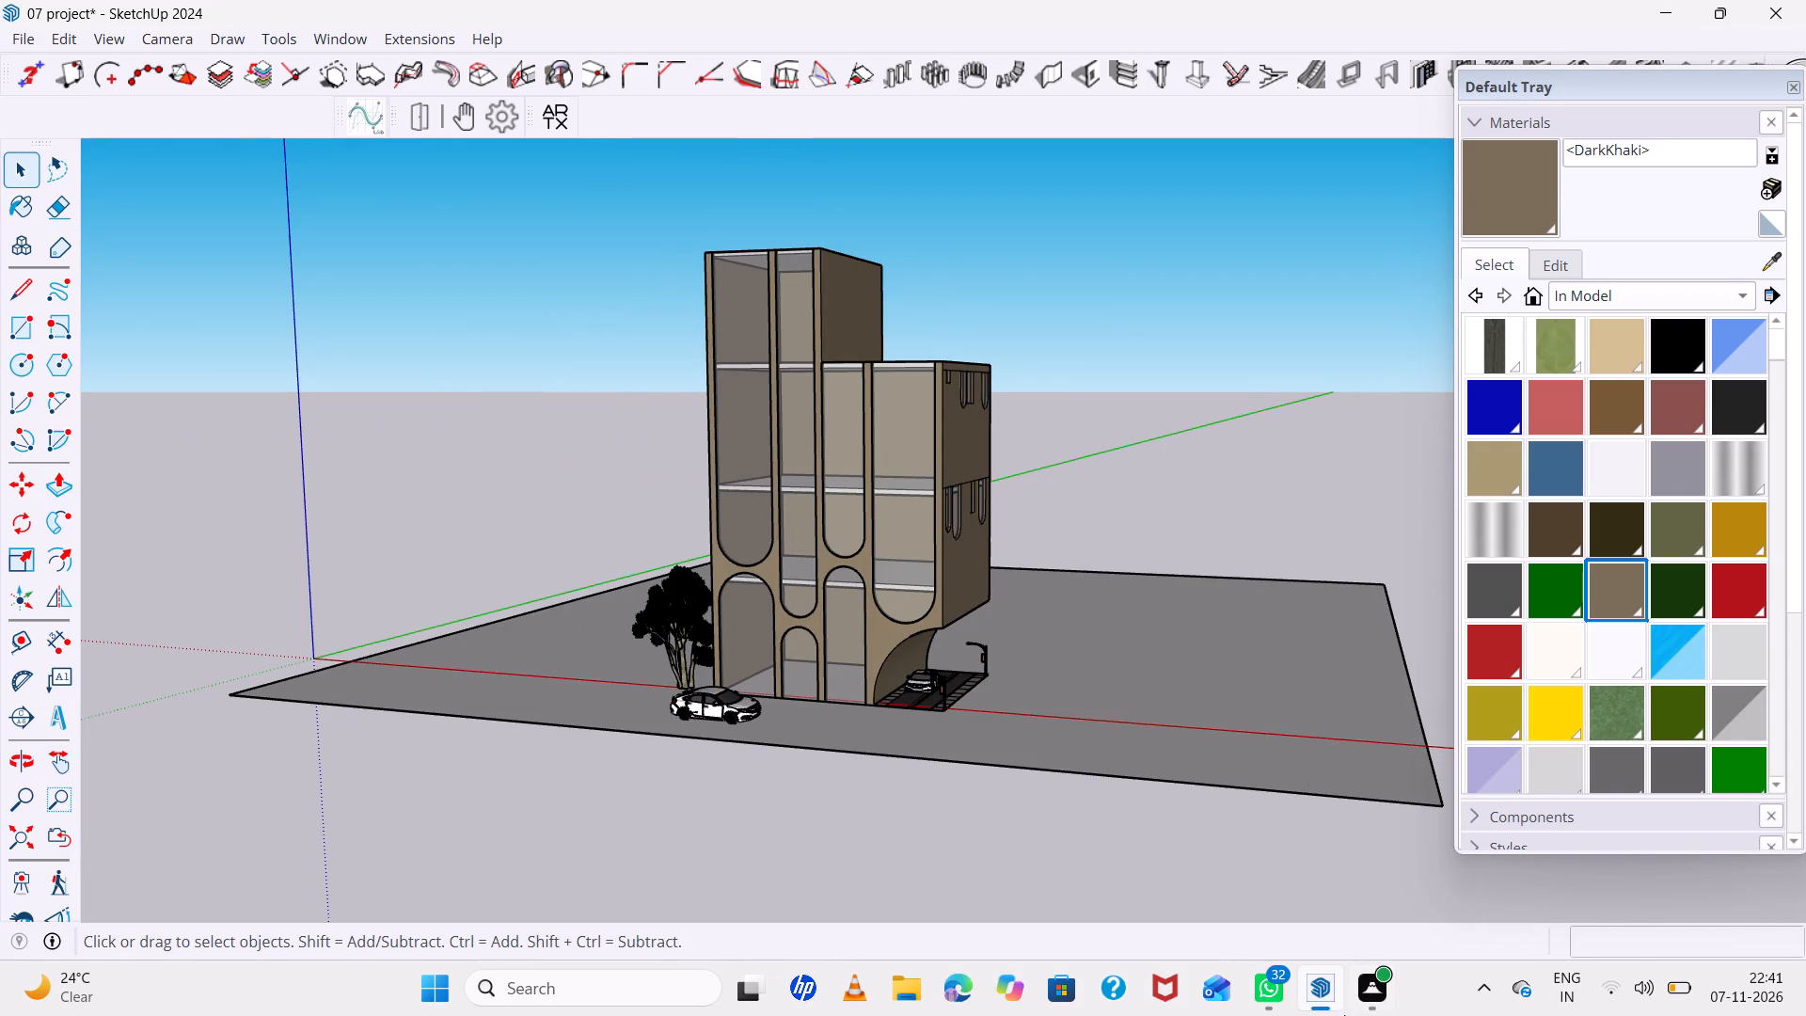